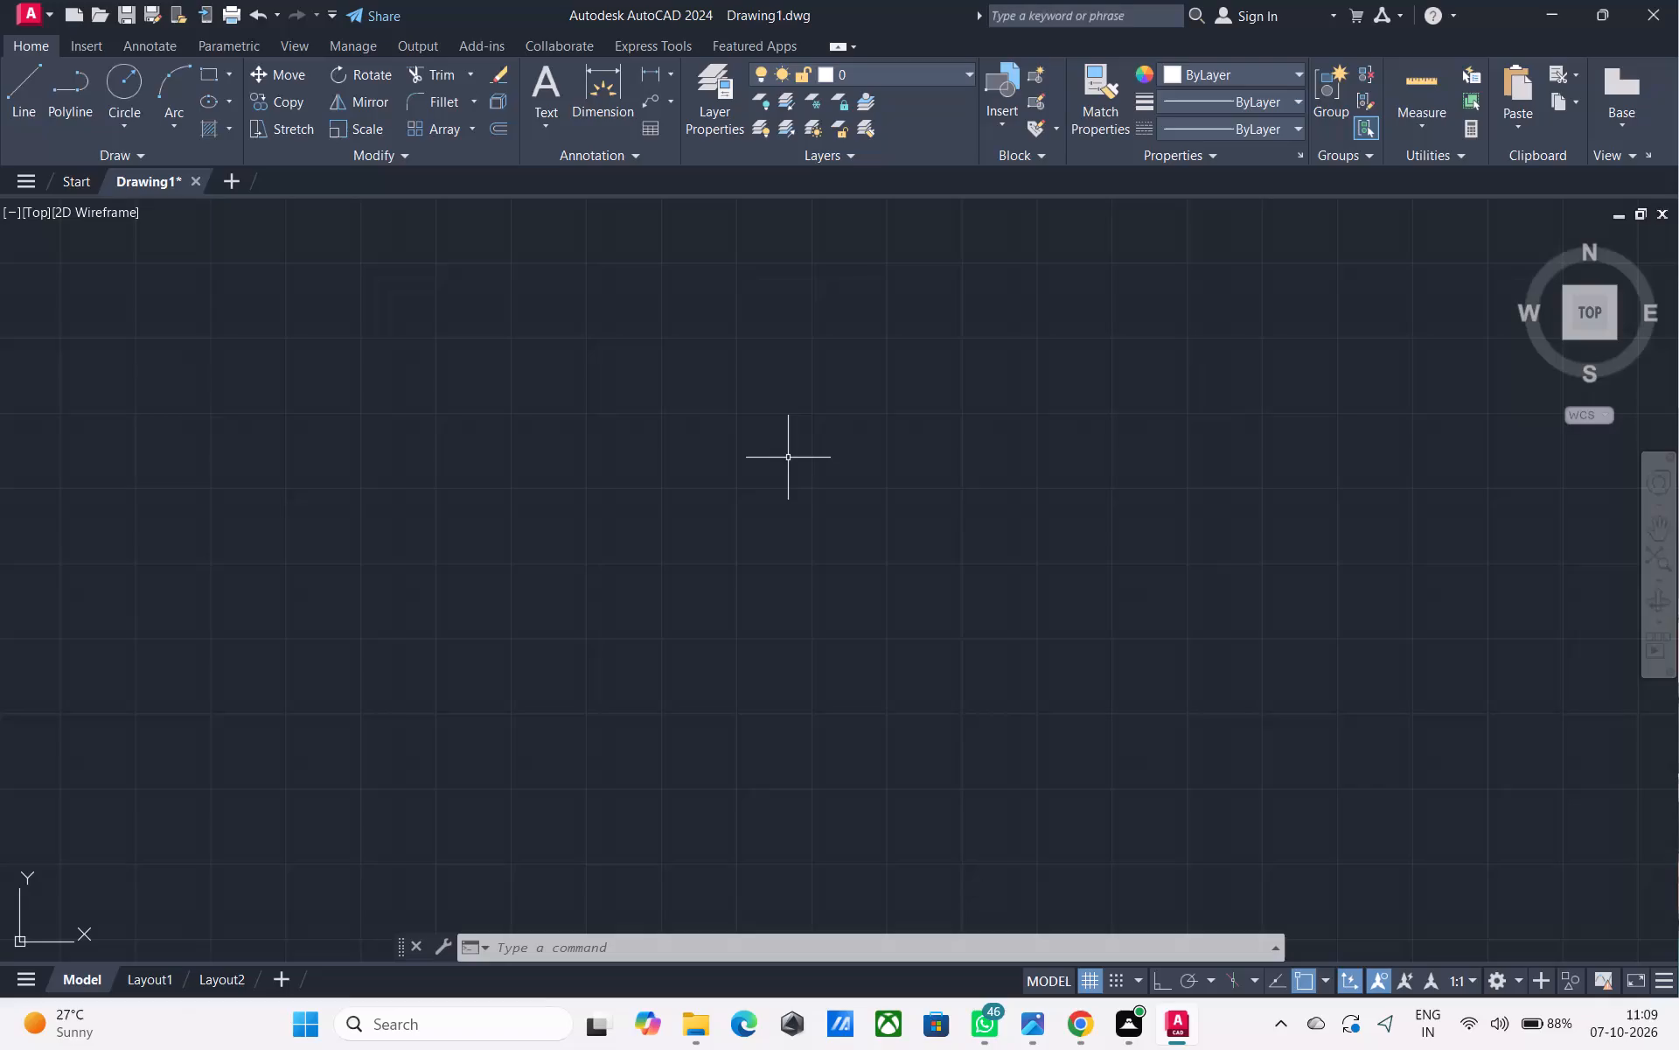
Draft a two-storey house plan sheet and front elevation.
Configure the drawing units to Architectural length with 0'-0 1/2" precision and Feet as the insertion scale.
middle_drag(796, 525, 776, 533)
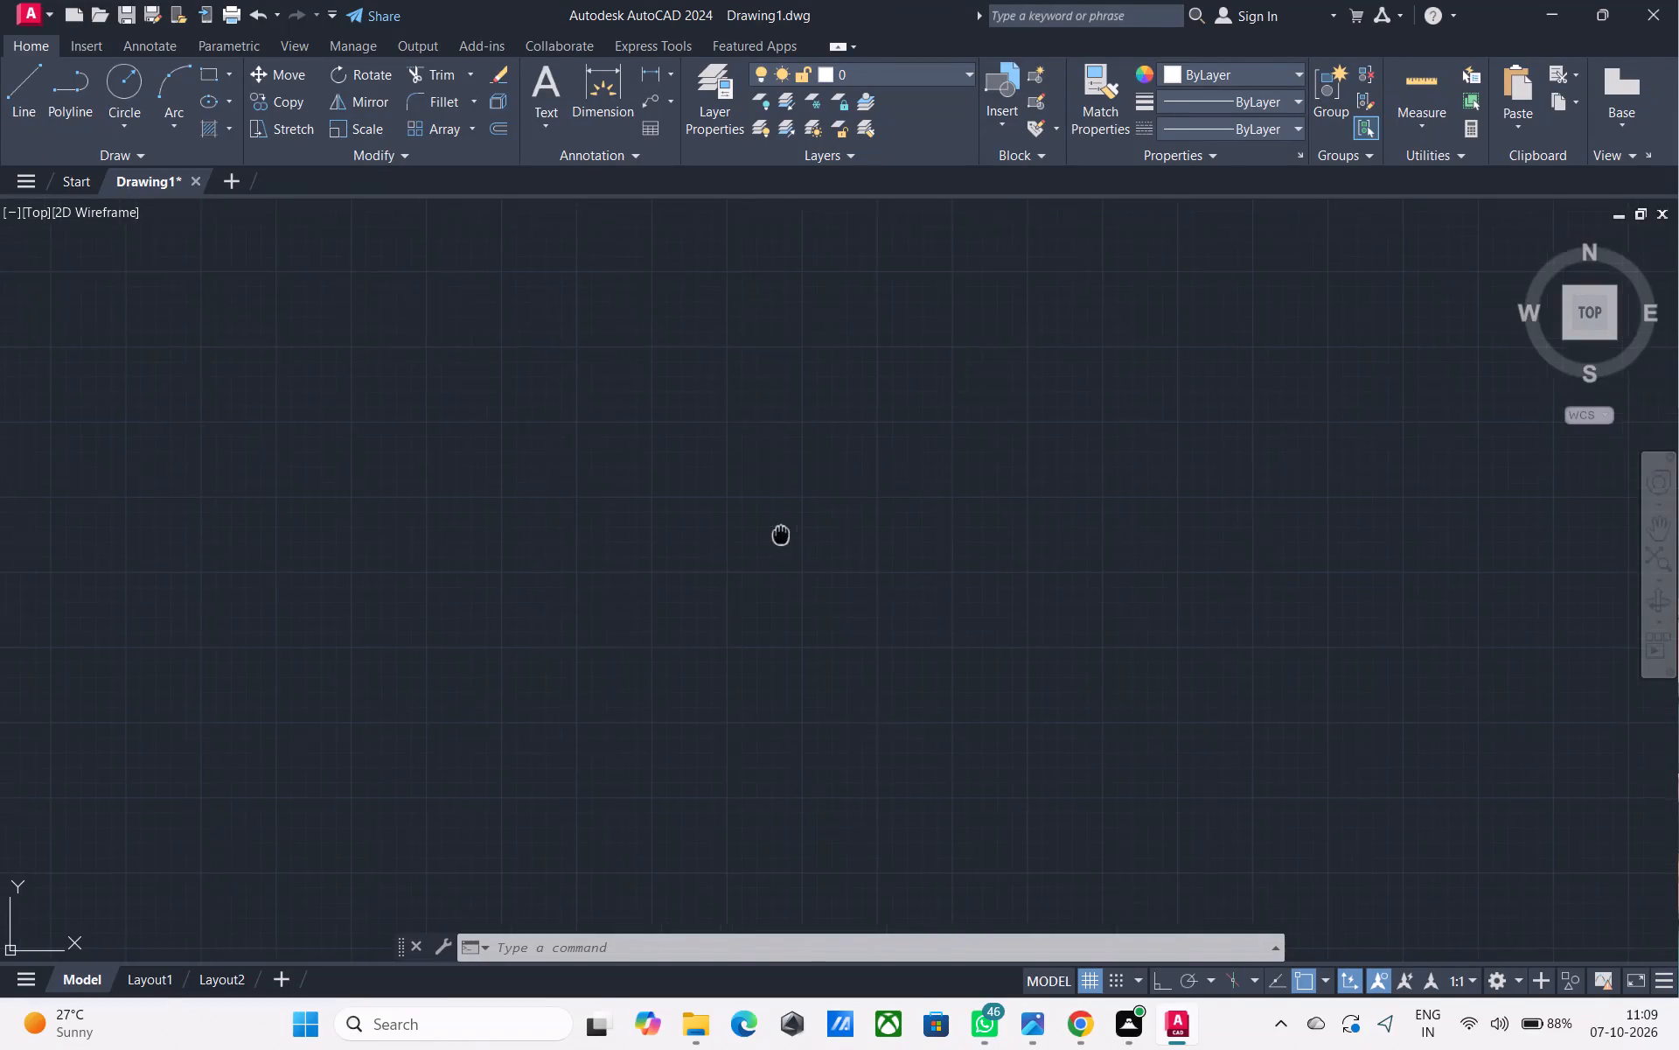
middle_drag(776, 533, 767, 528)
key(u)
text(N)
key(space)
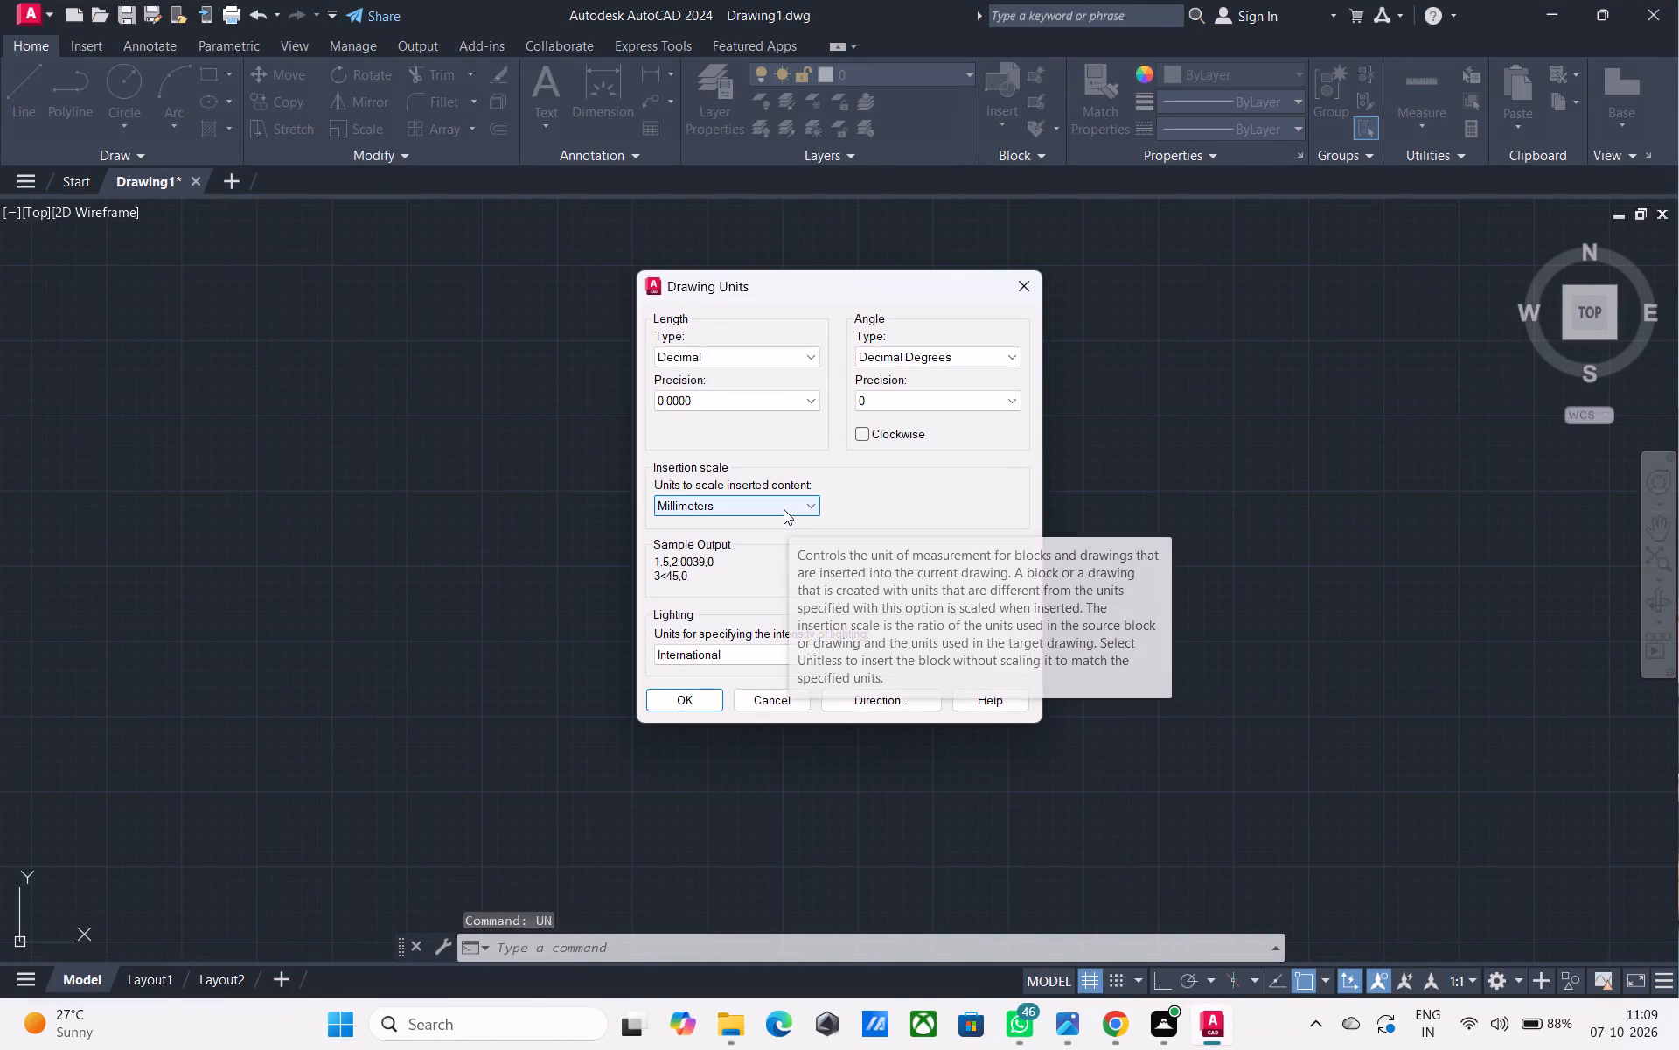
click(816, 360)
click(812, 368)
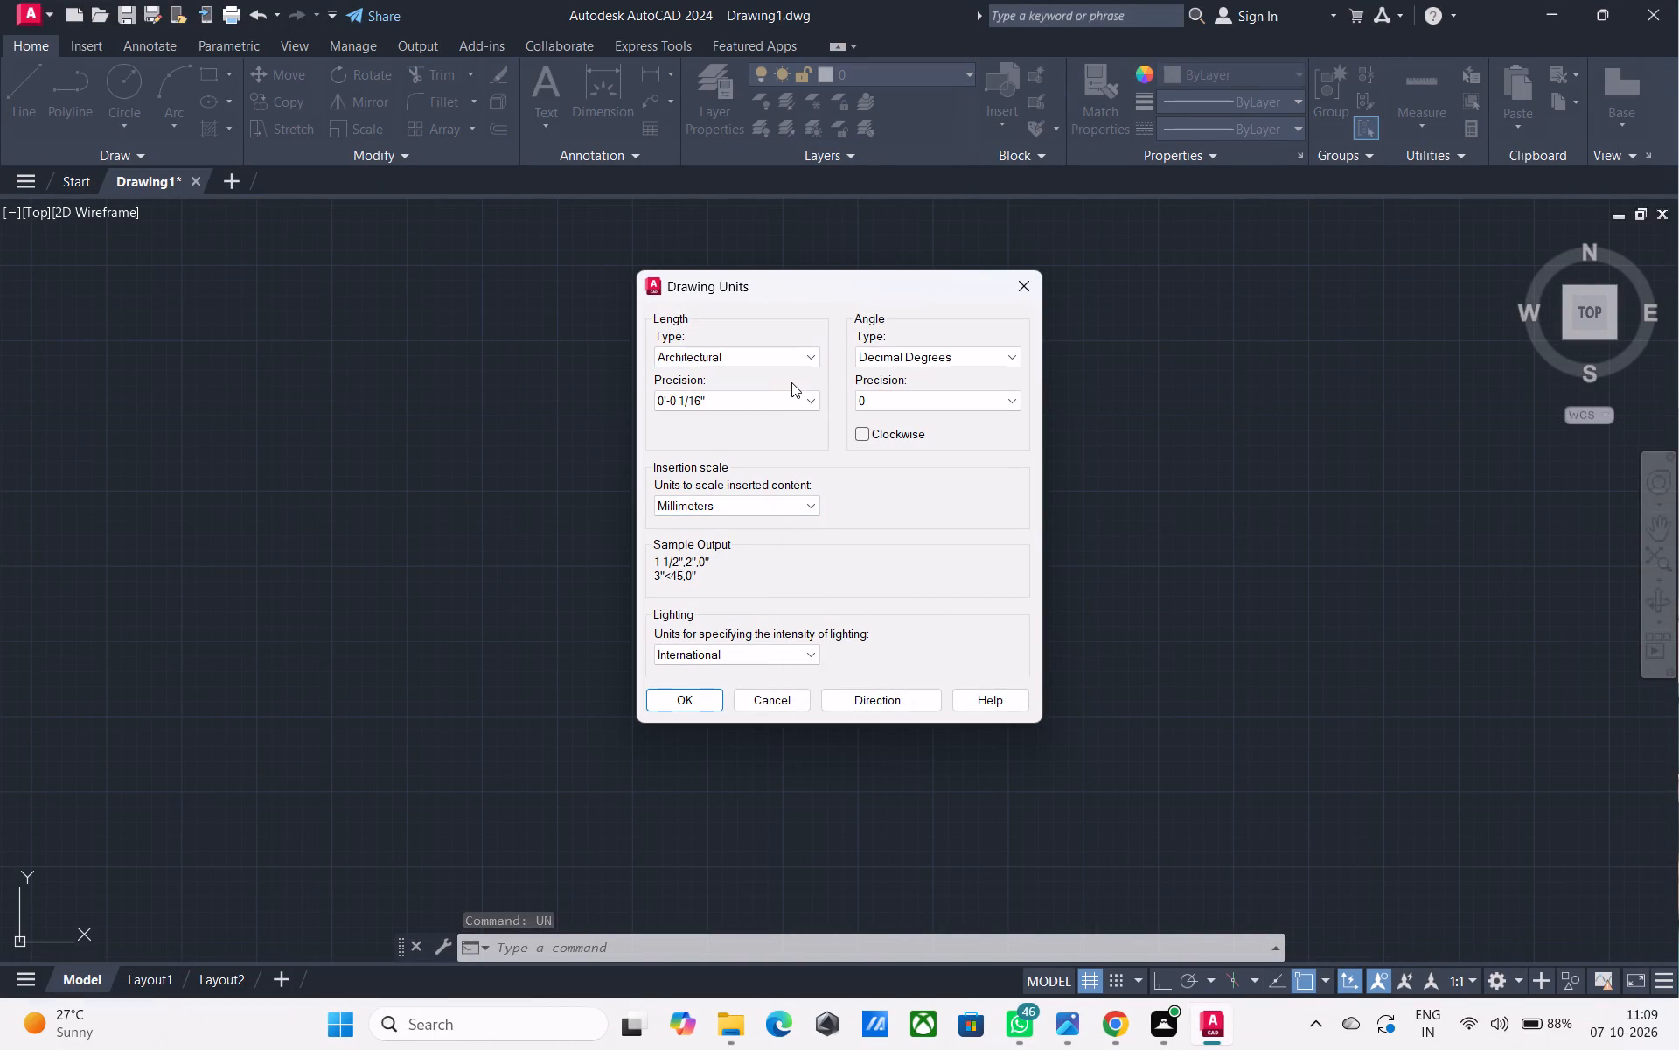
click(797, 394)
click(785, 430)
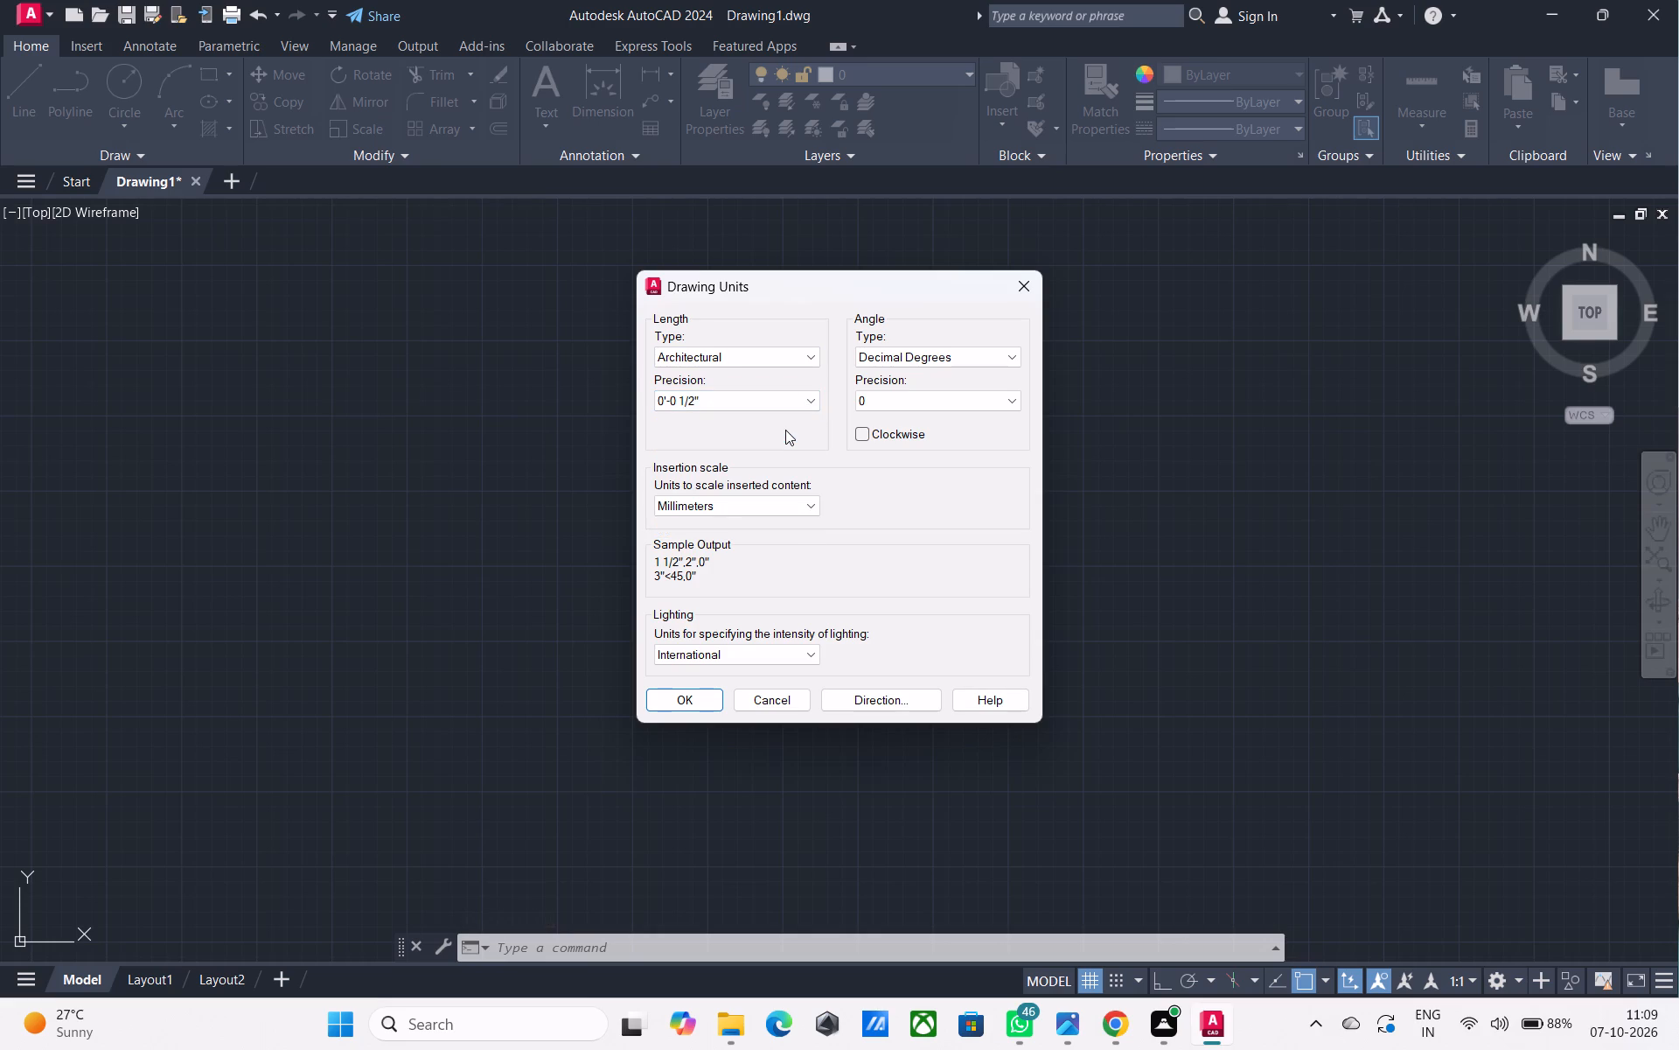
click(748, 498)
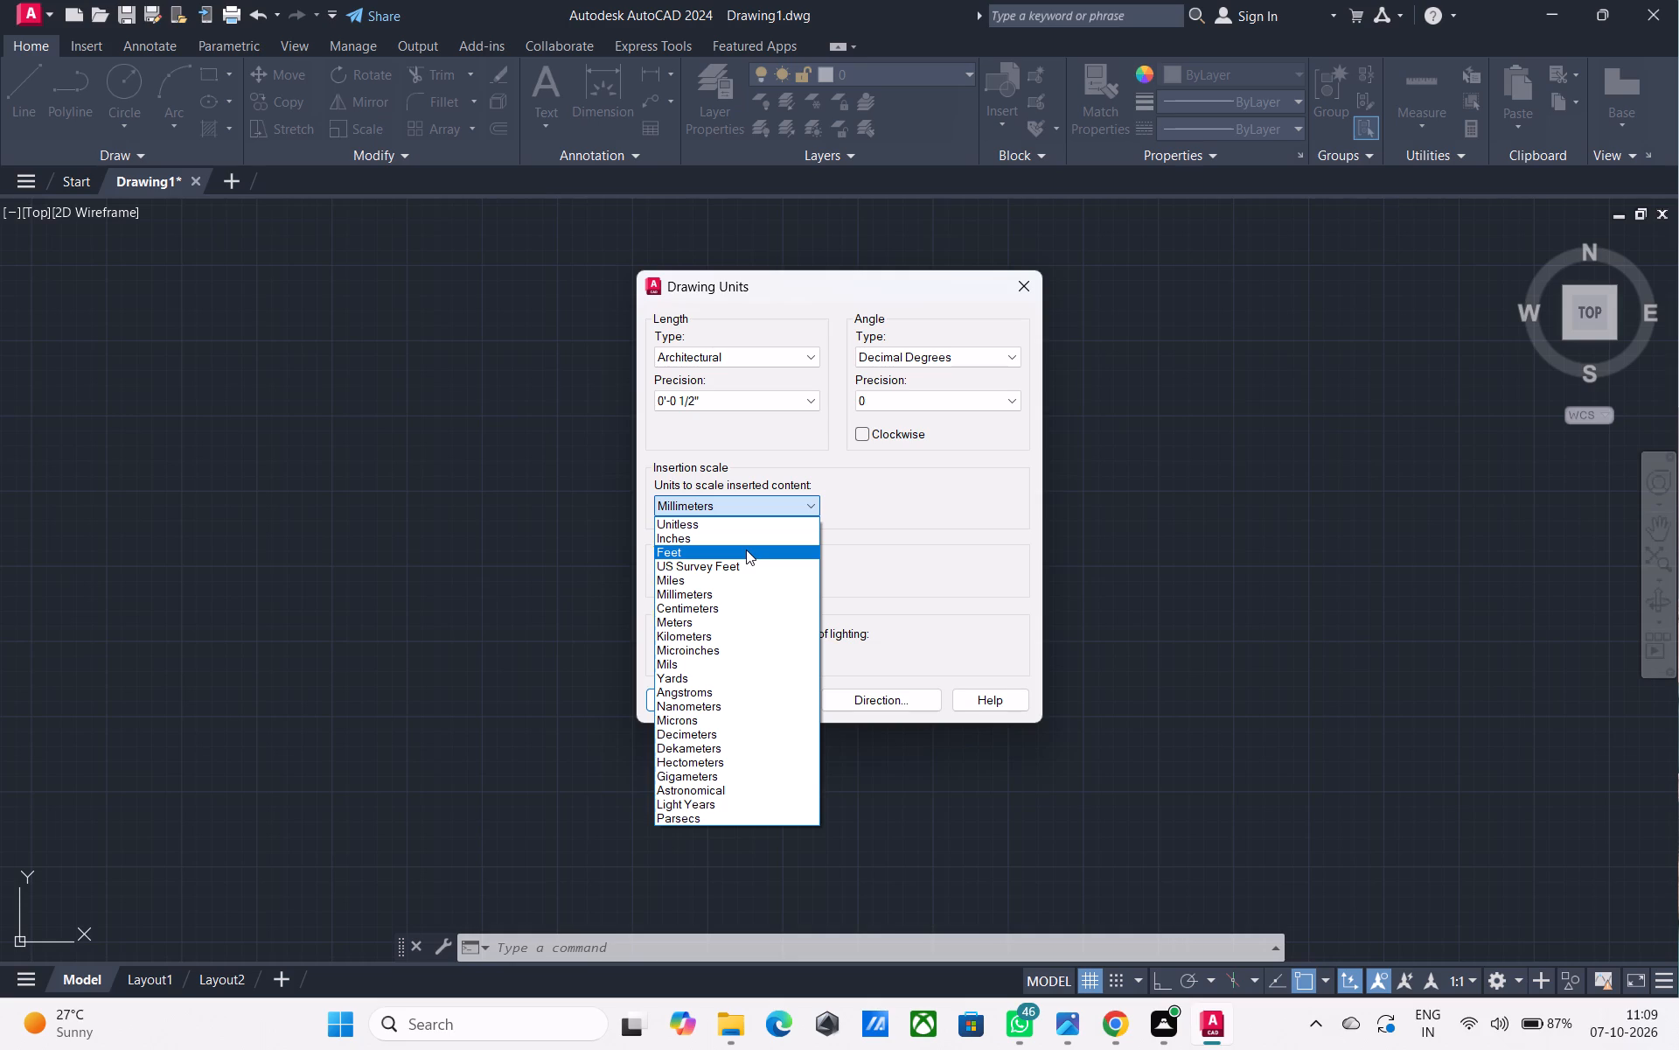
click(739, 548)
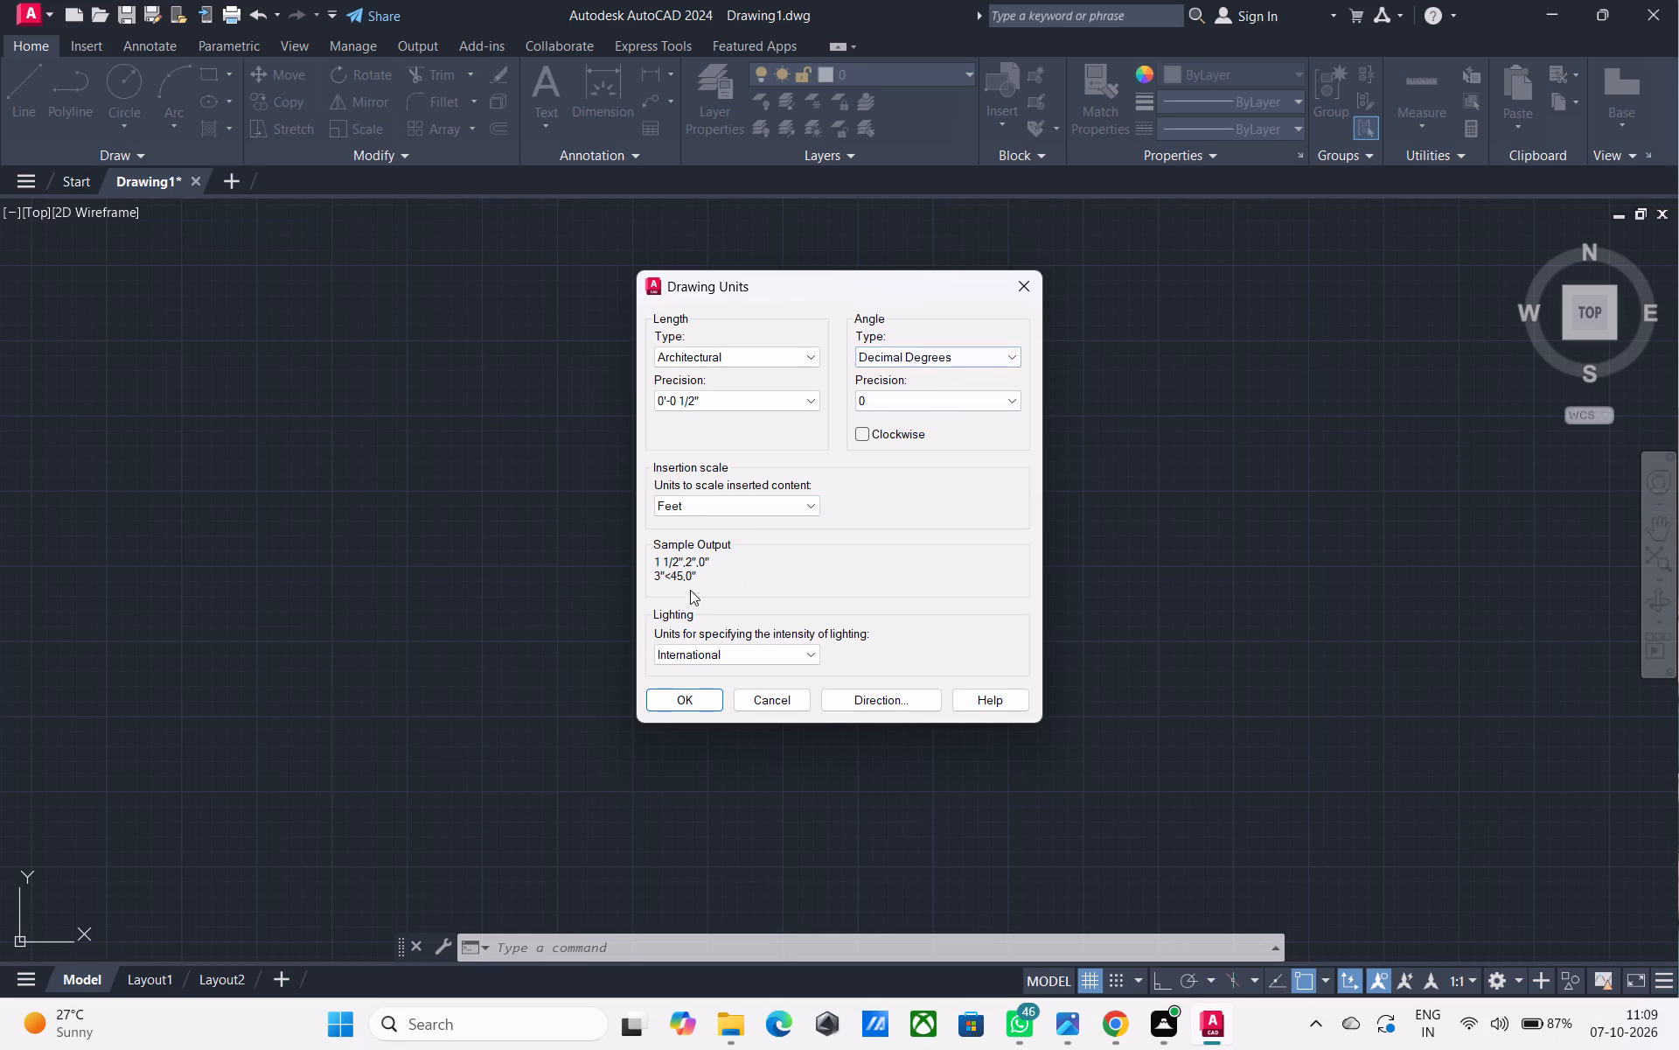
scroll(730, 388, down, 1)
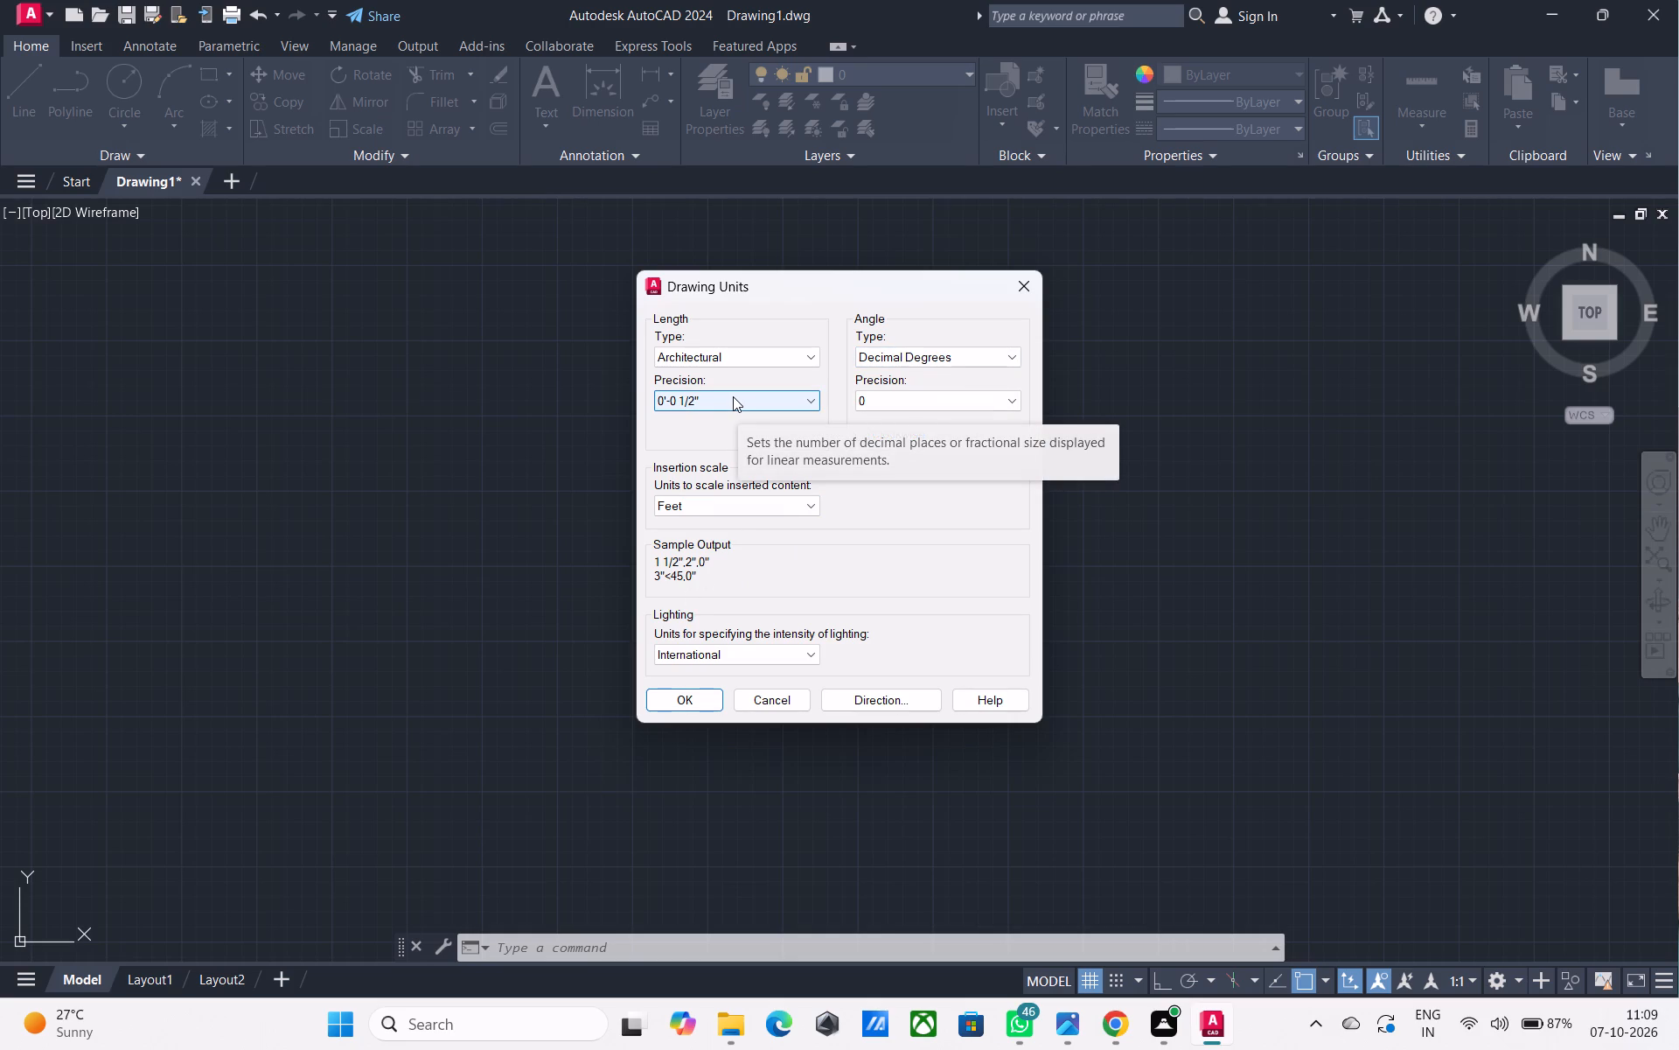
click(699, 704)
click(895, 561)
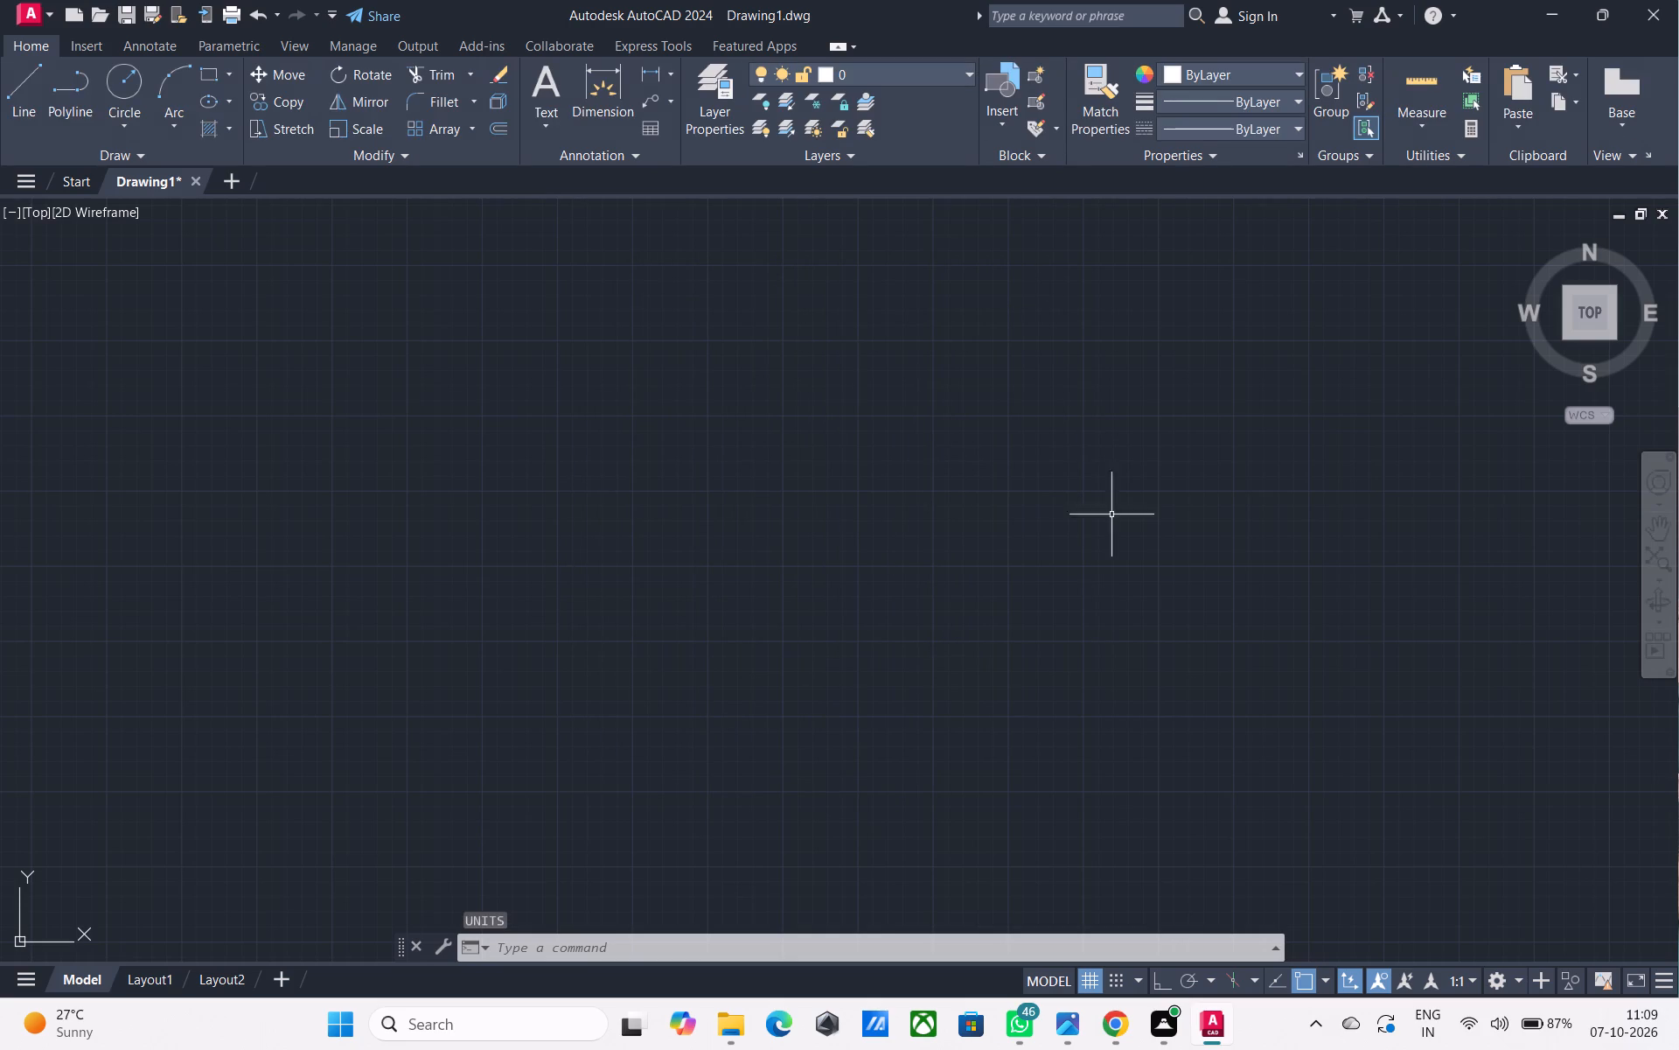
Draw a 17' horizontal line with Ortho mode on as the top side of the room outline.
scroll(612, 486, down, 1)
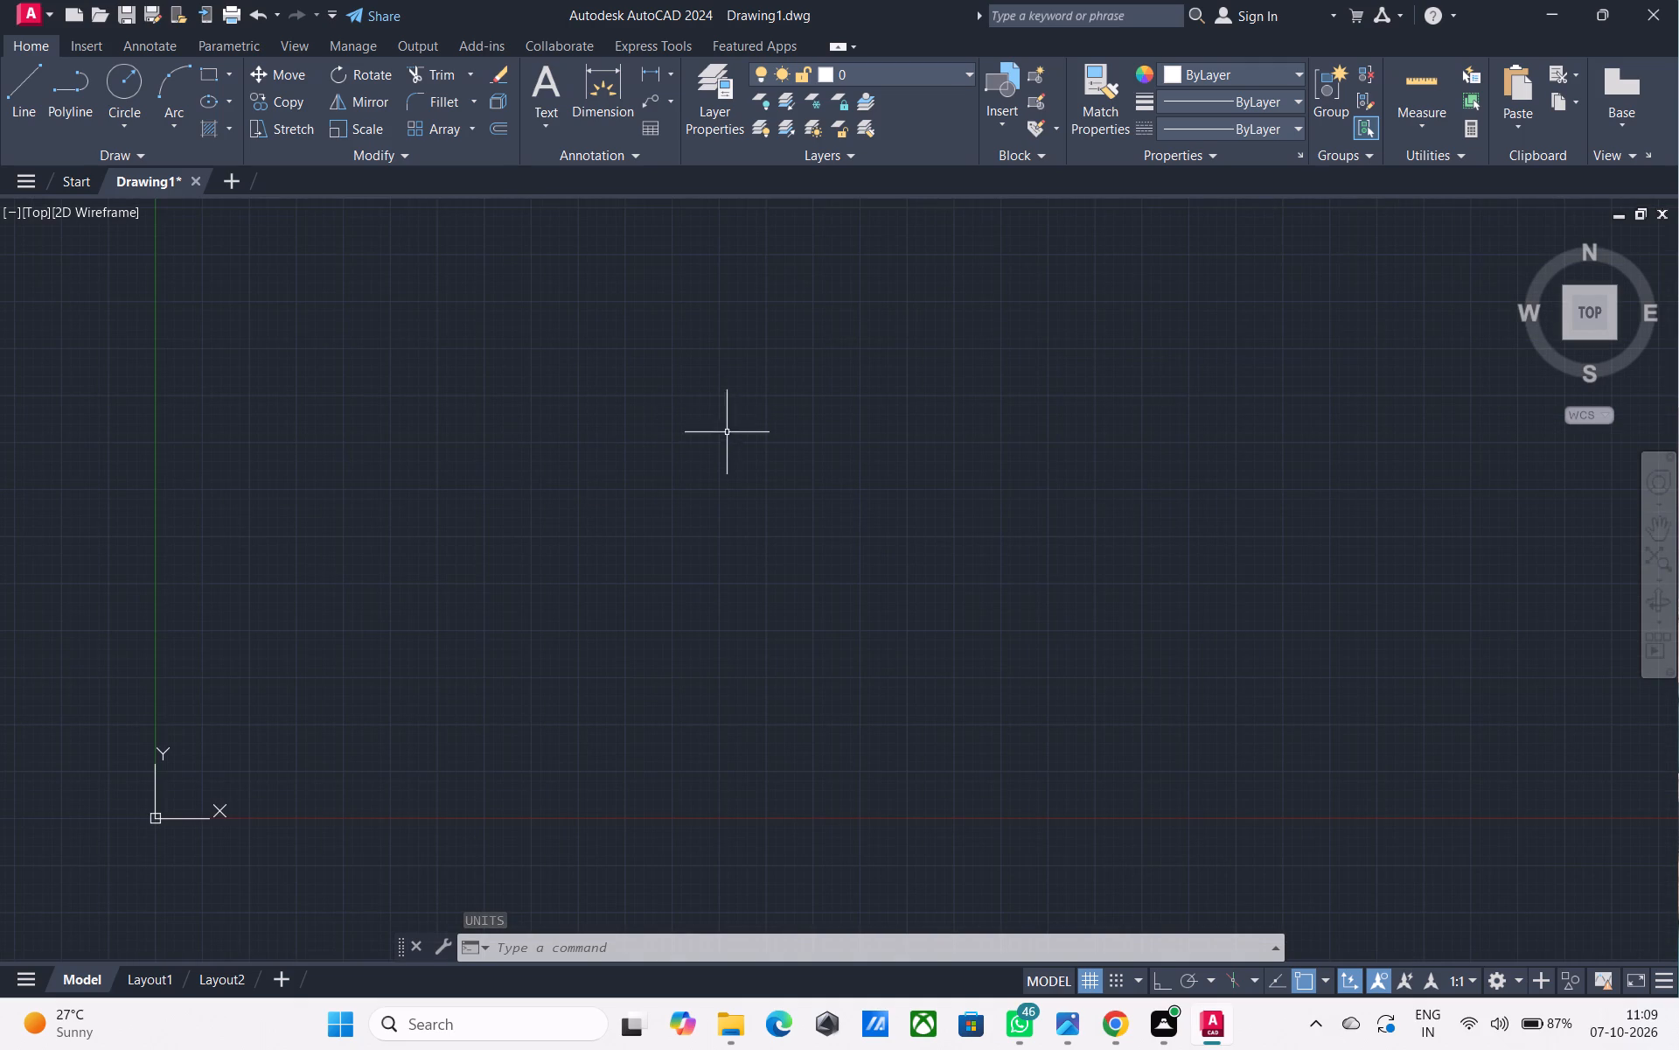
middle_drag(724, 443, 666, 500)
text(L)
key(space)
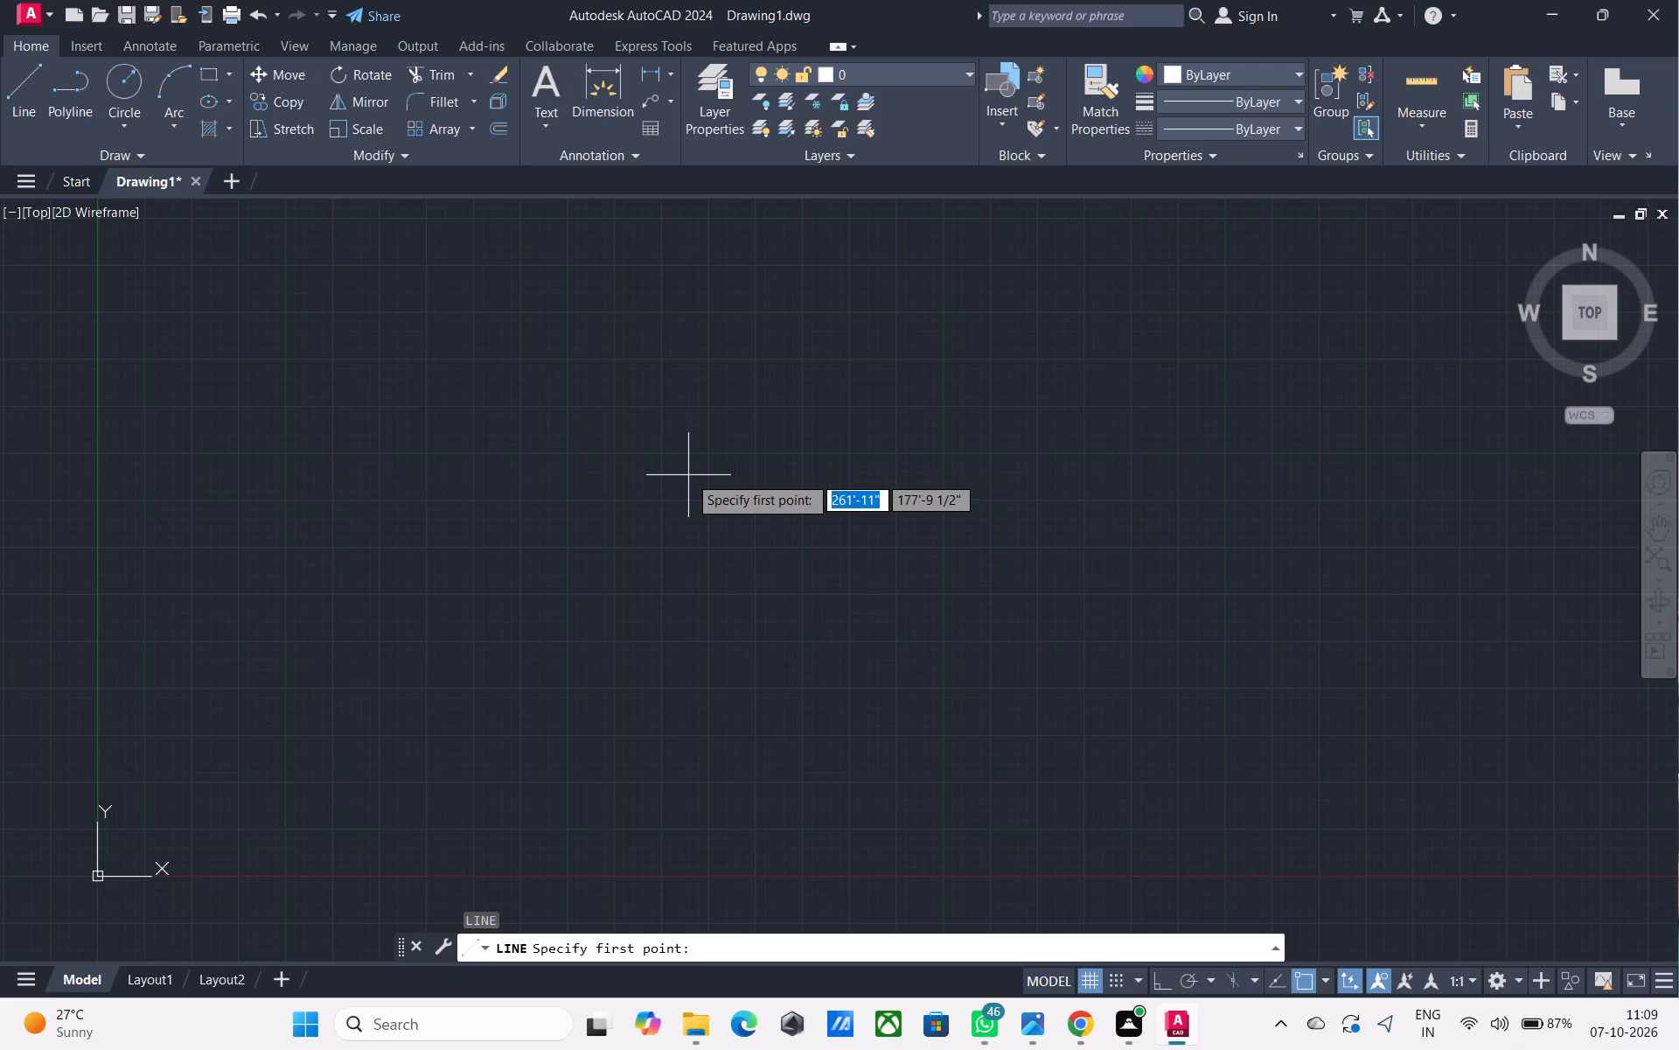
middle_click(700, 436)
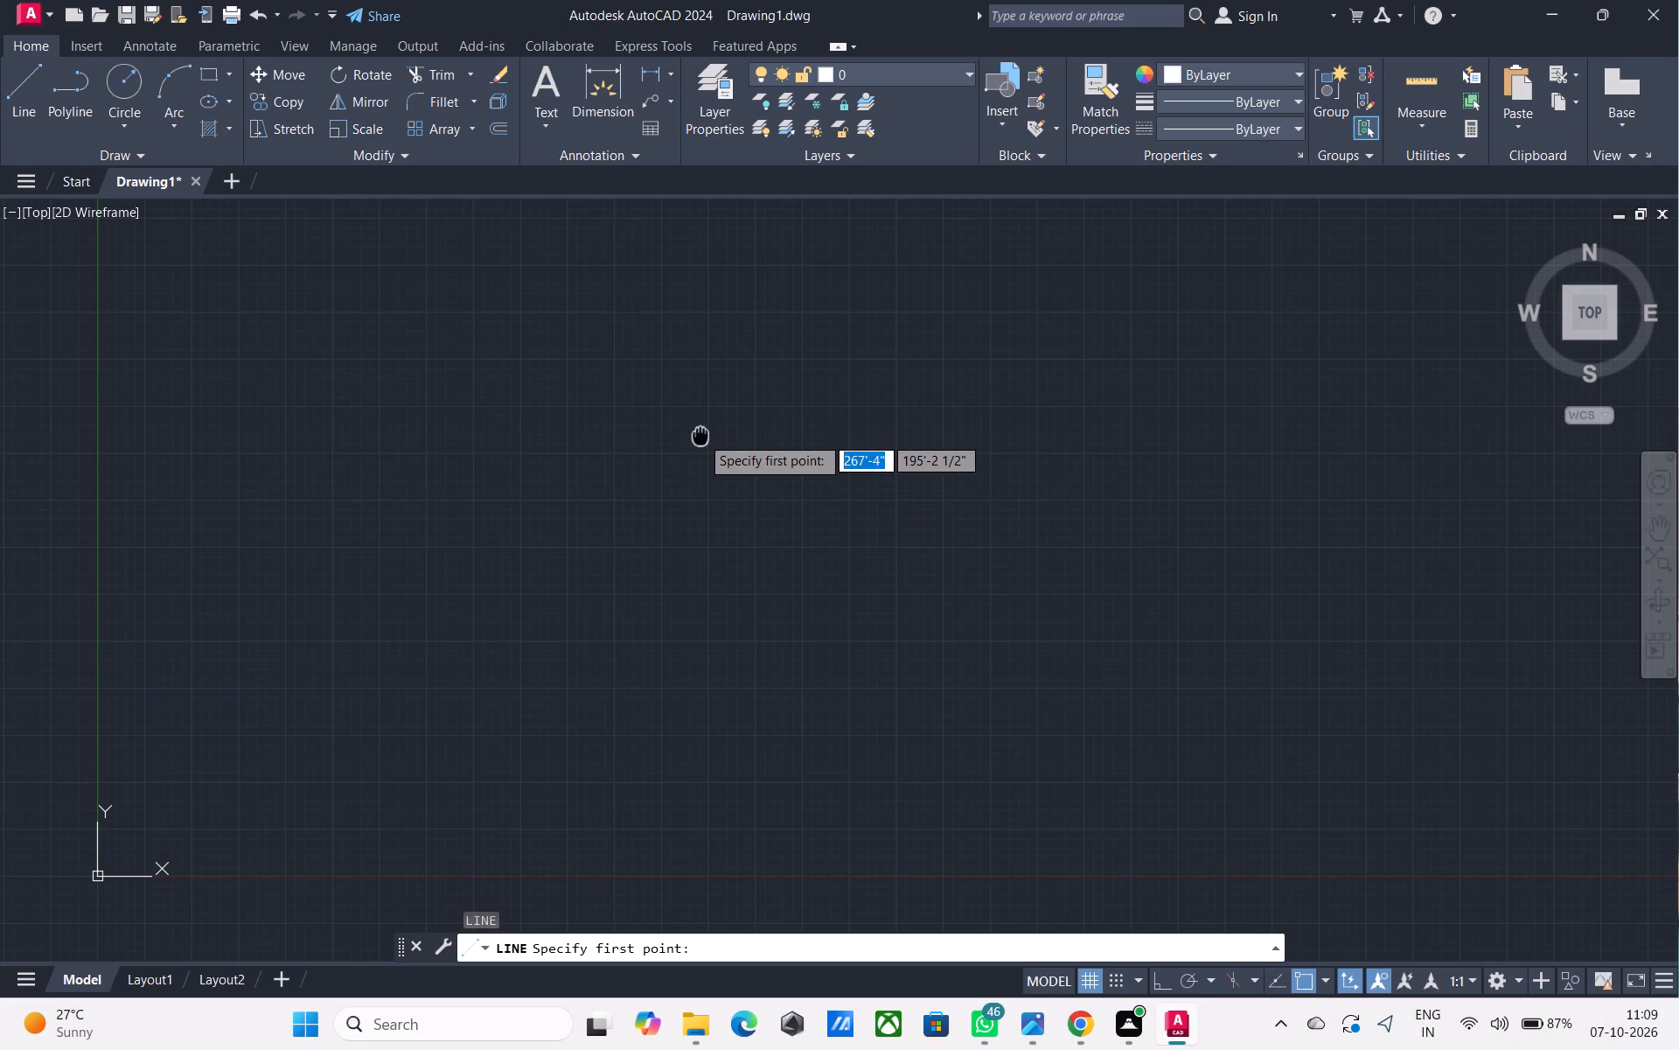
click(697, 436)
key(F8)
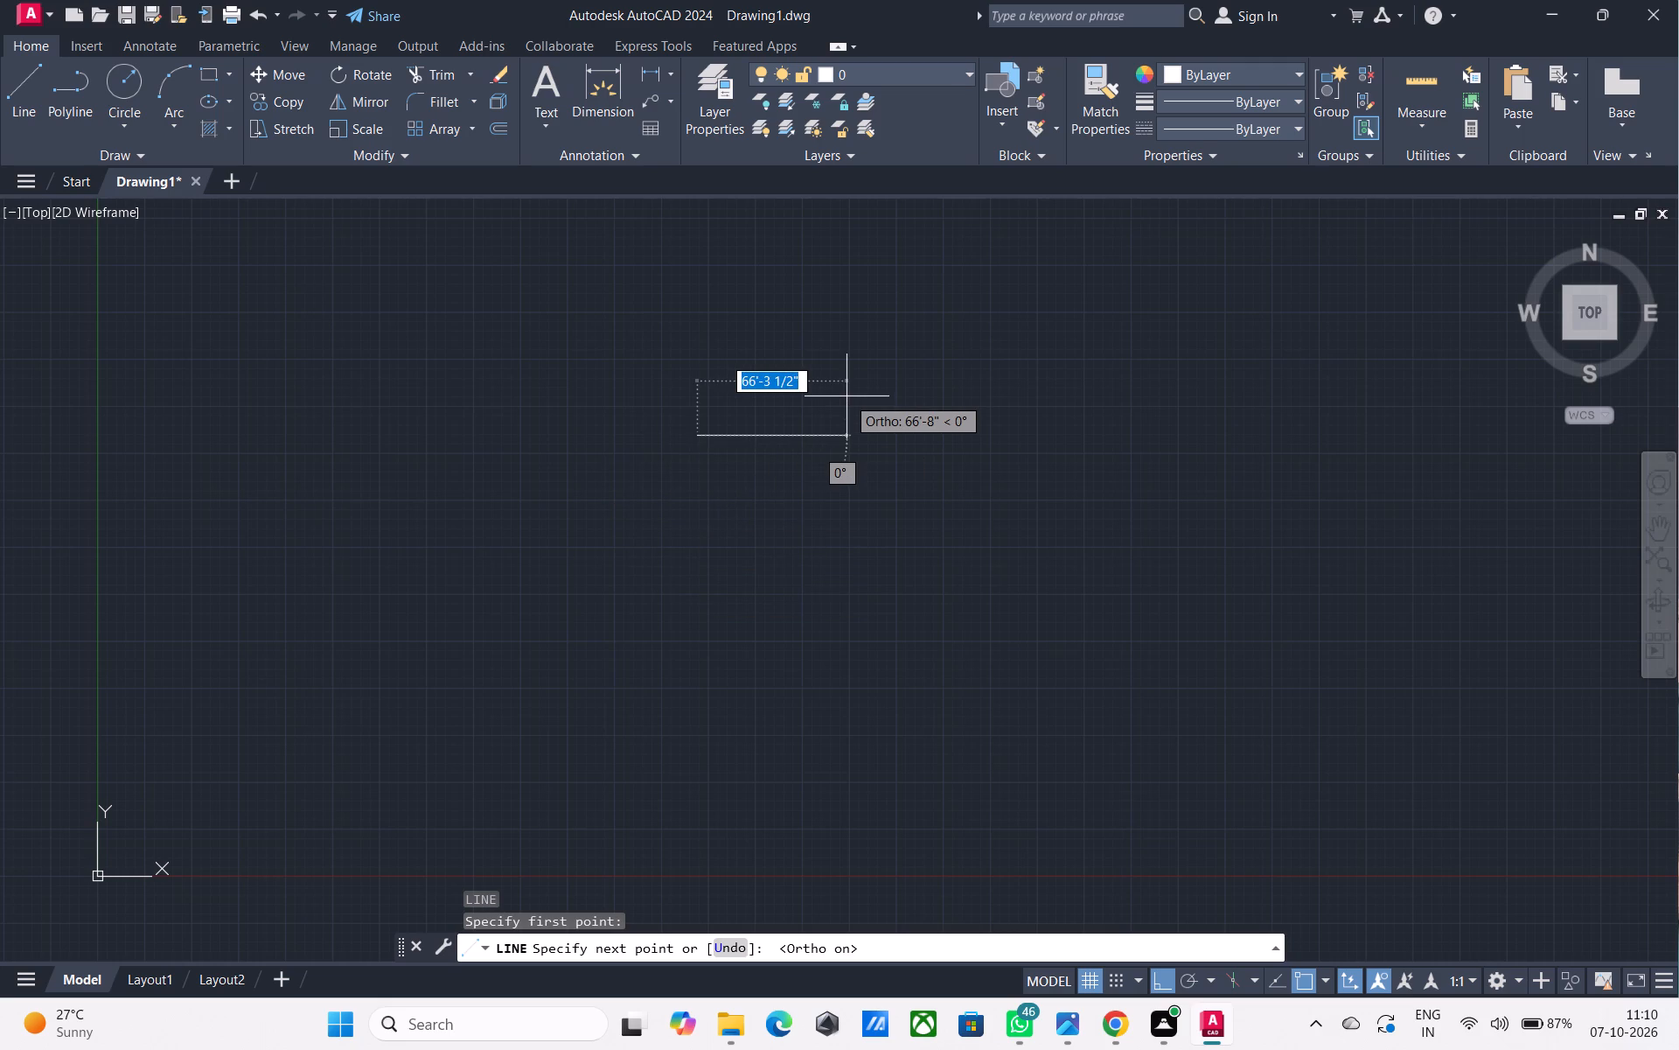
text(17')
key(Return)
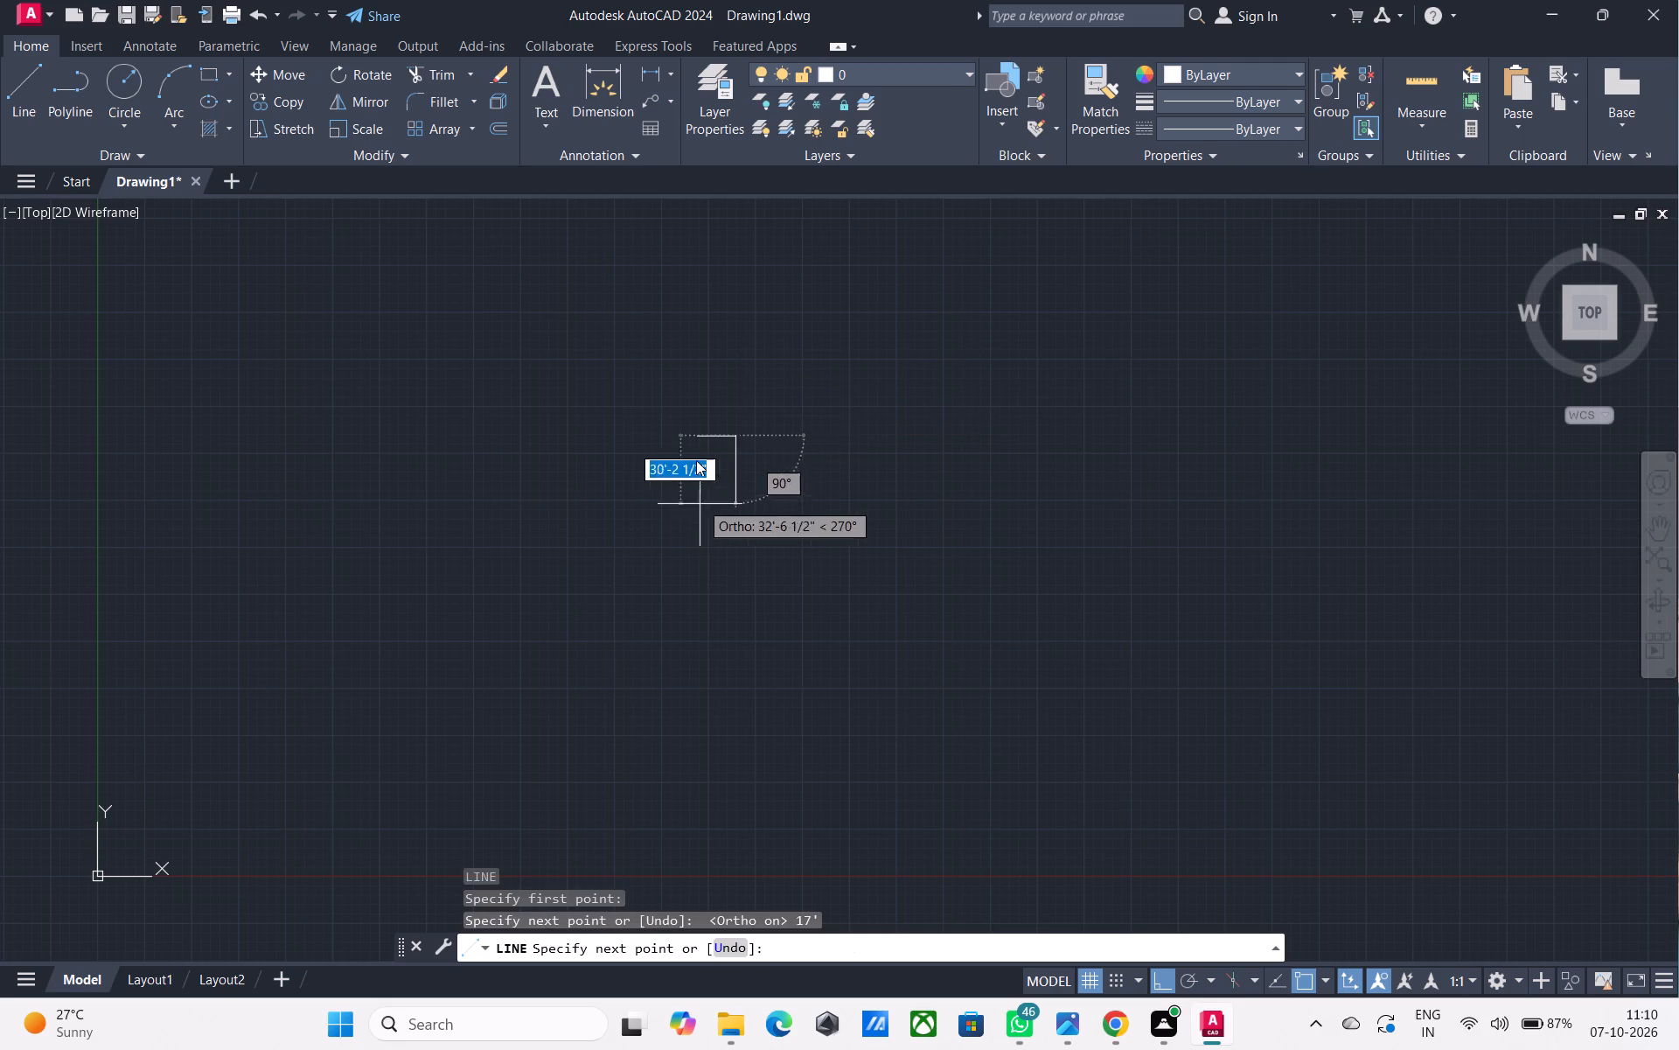
scroll(691, 388, up, 3)
middle_drag(726, 445, 655, 365)
middle_drag(689, 469, 653, 435)
key(Escape)
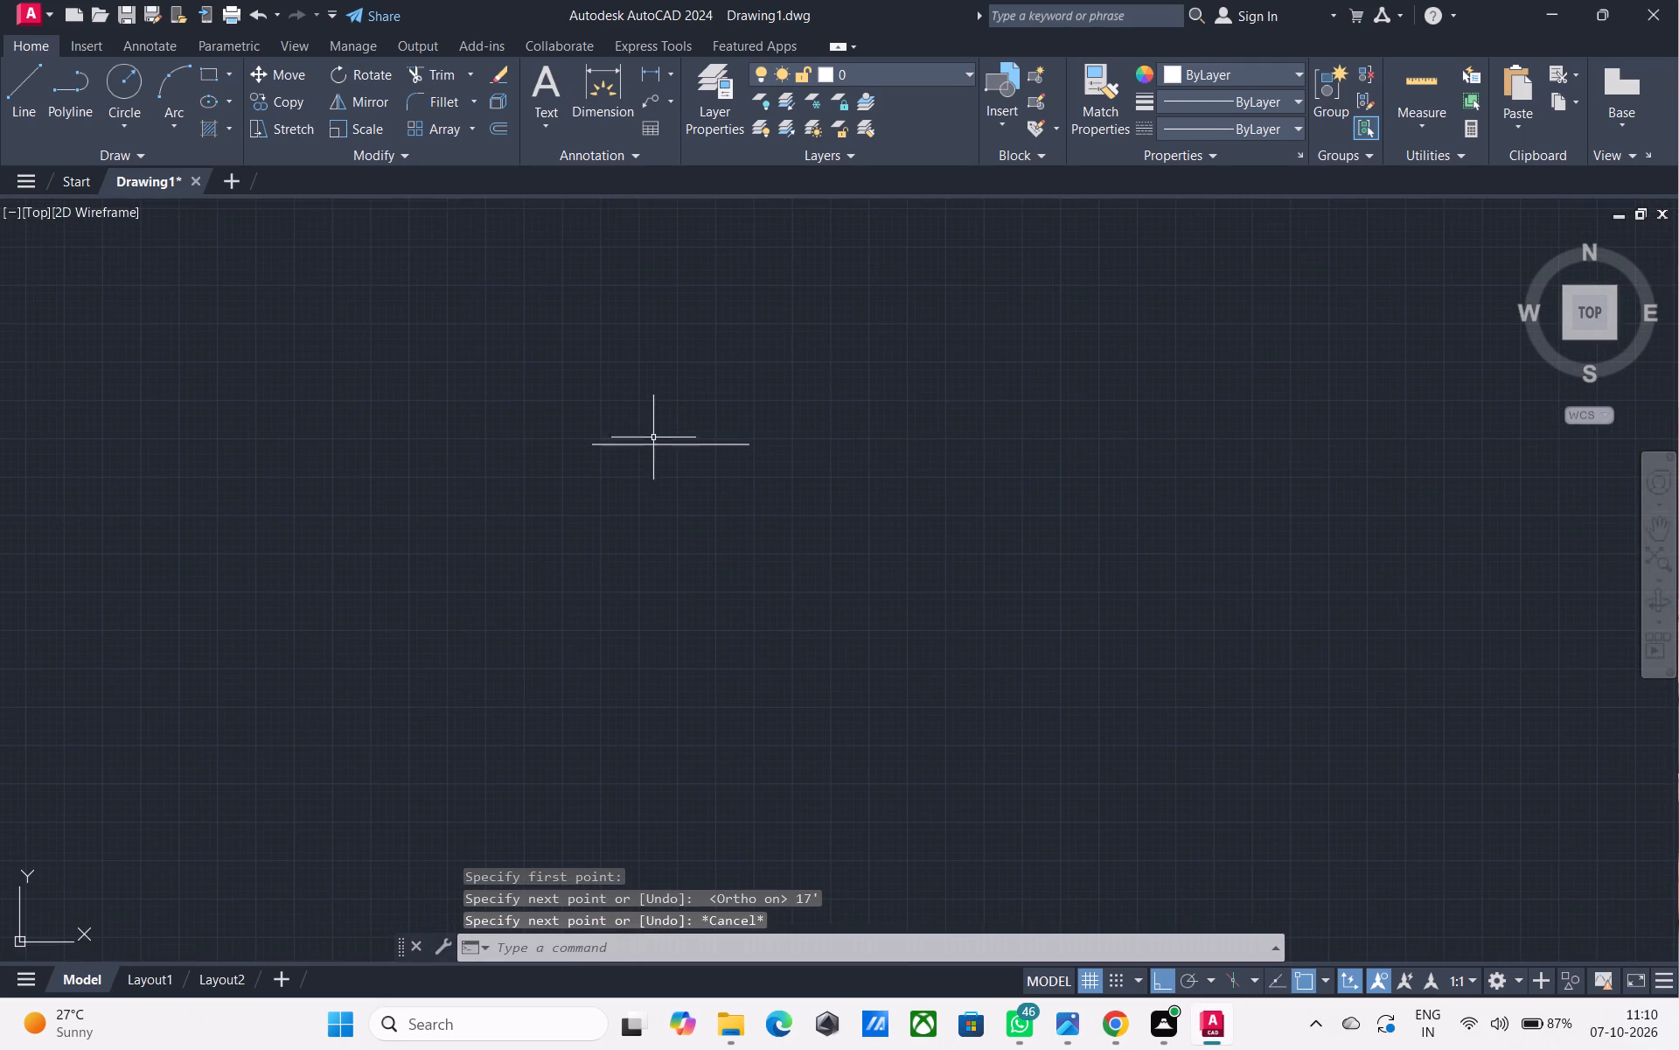
Draw an 18' vertical line downward from the left end of the horizontal line.
middle_drag(653, 442, 625, 447)
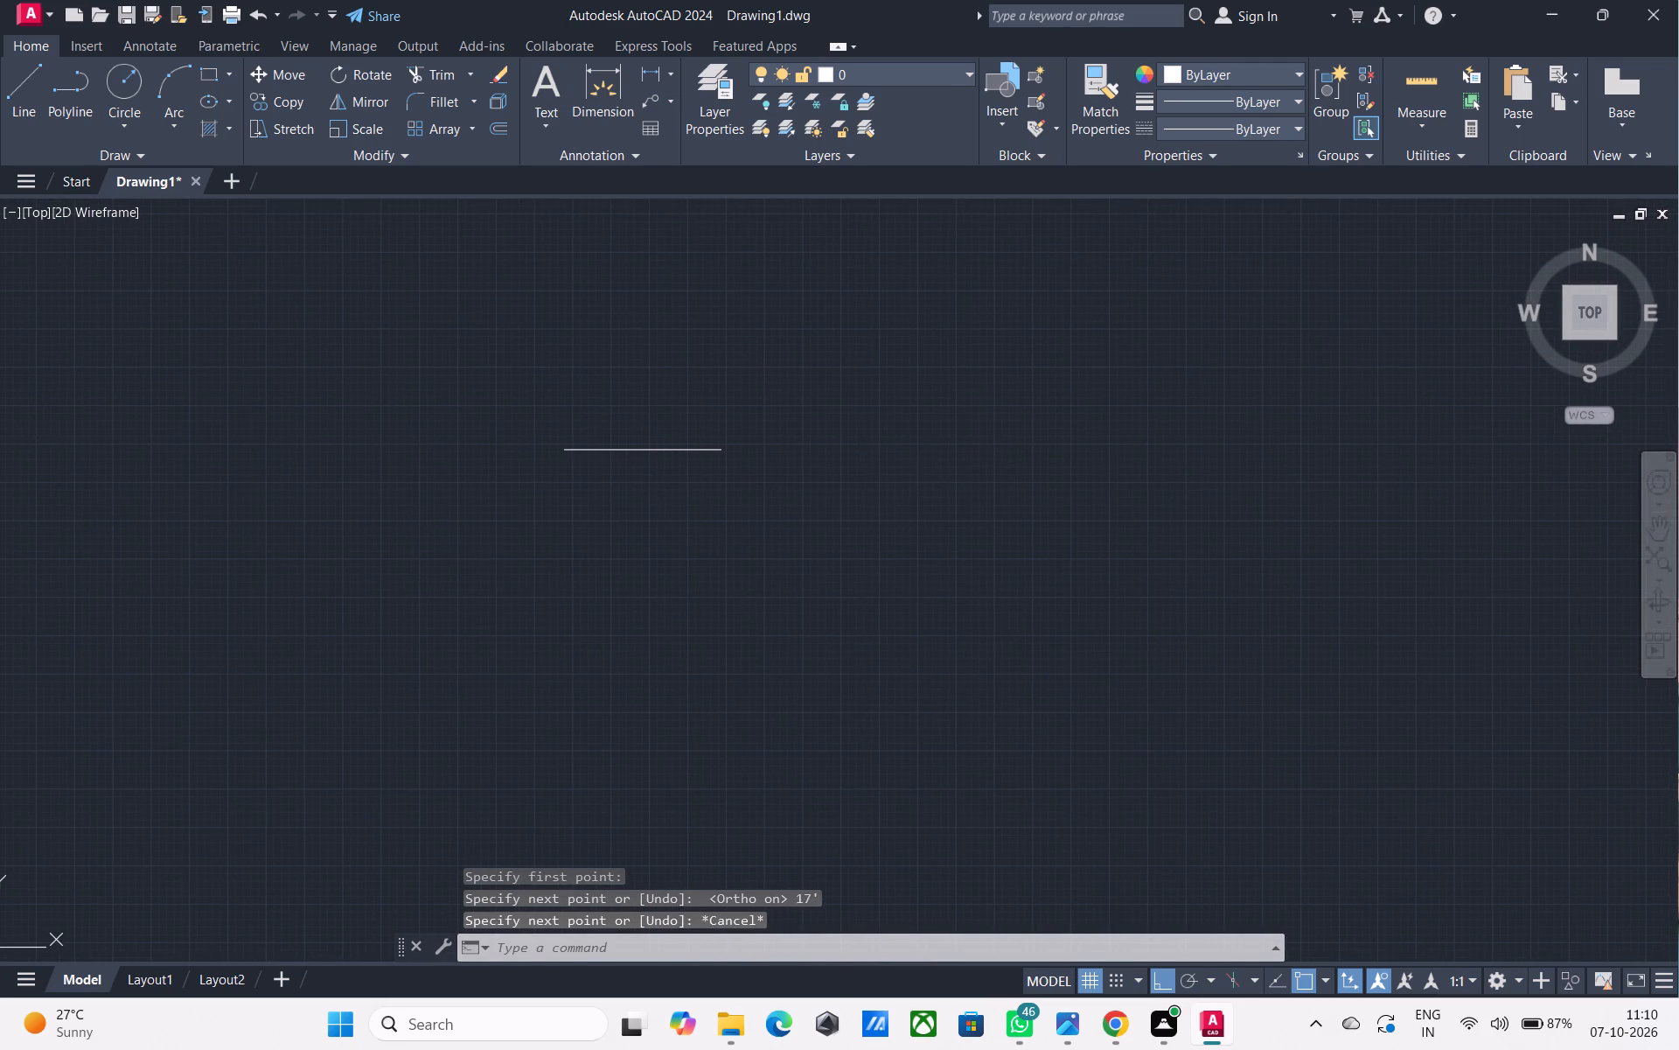
text(L)
key(space)
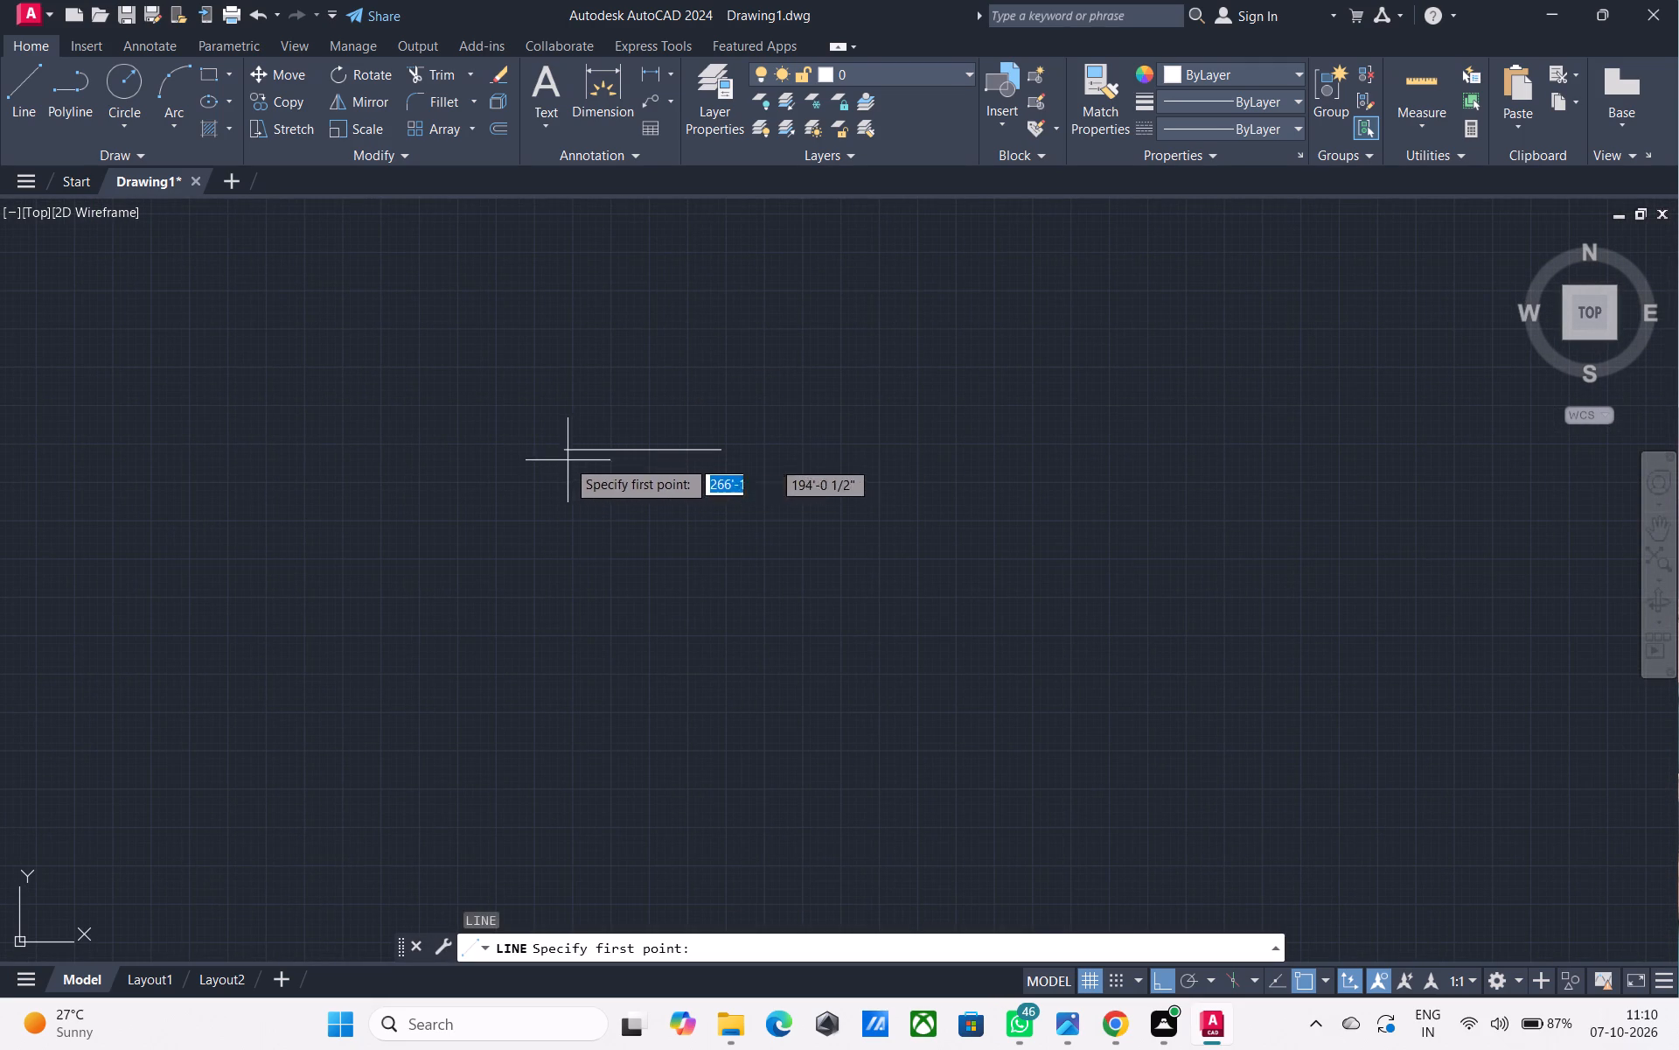
click(562, 451)
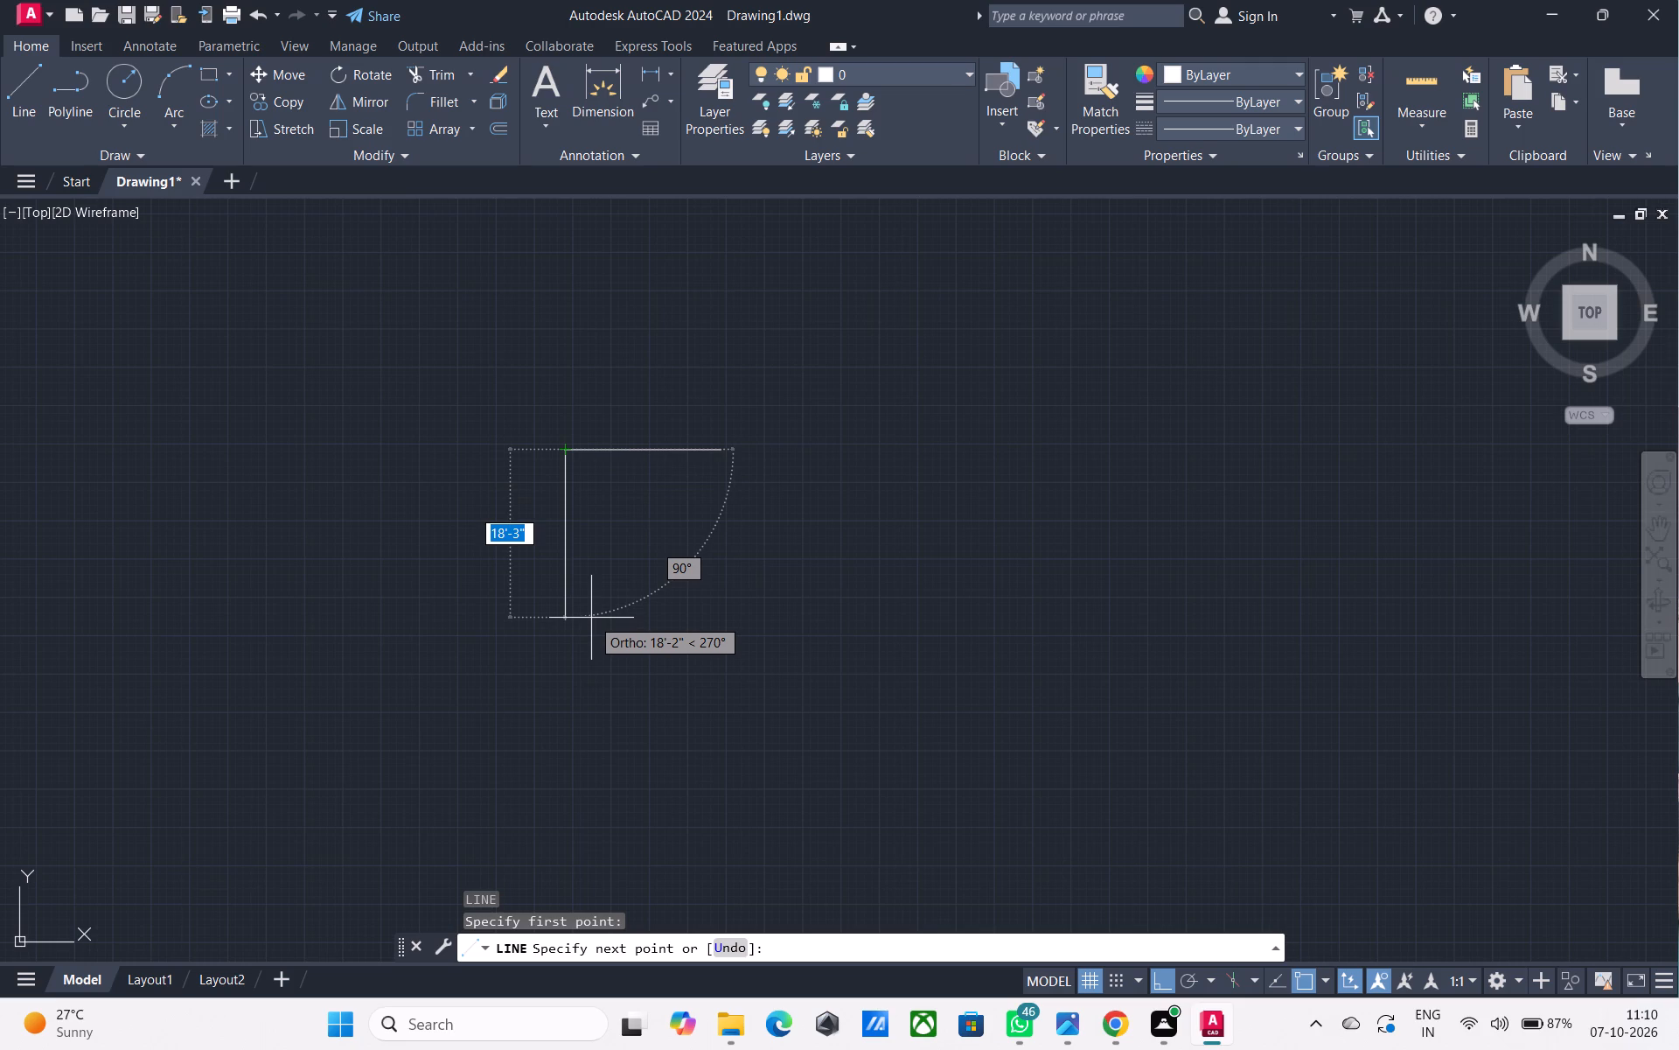
text(18')
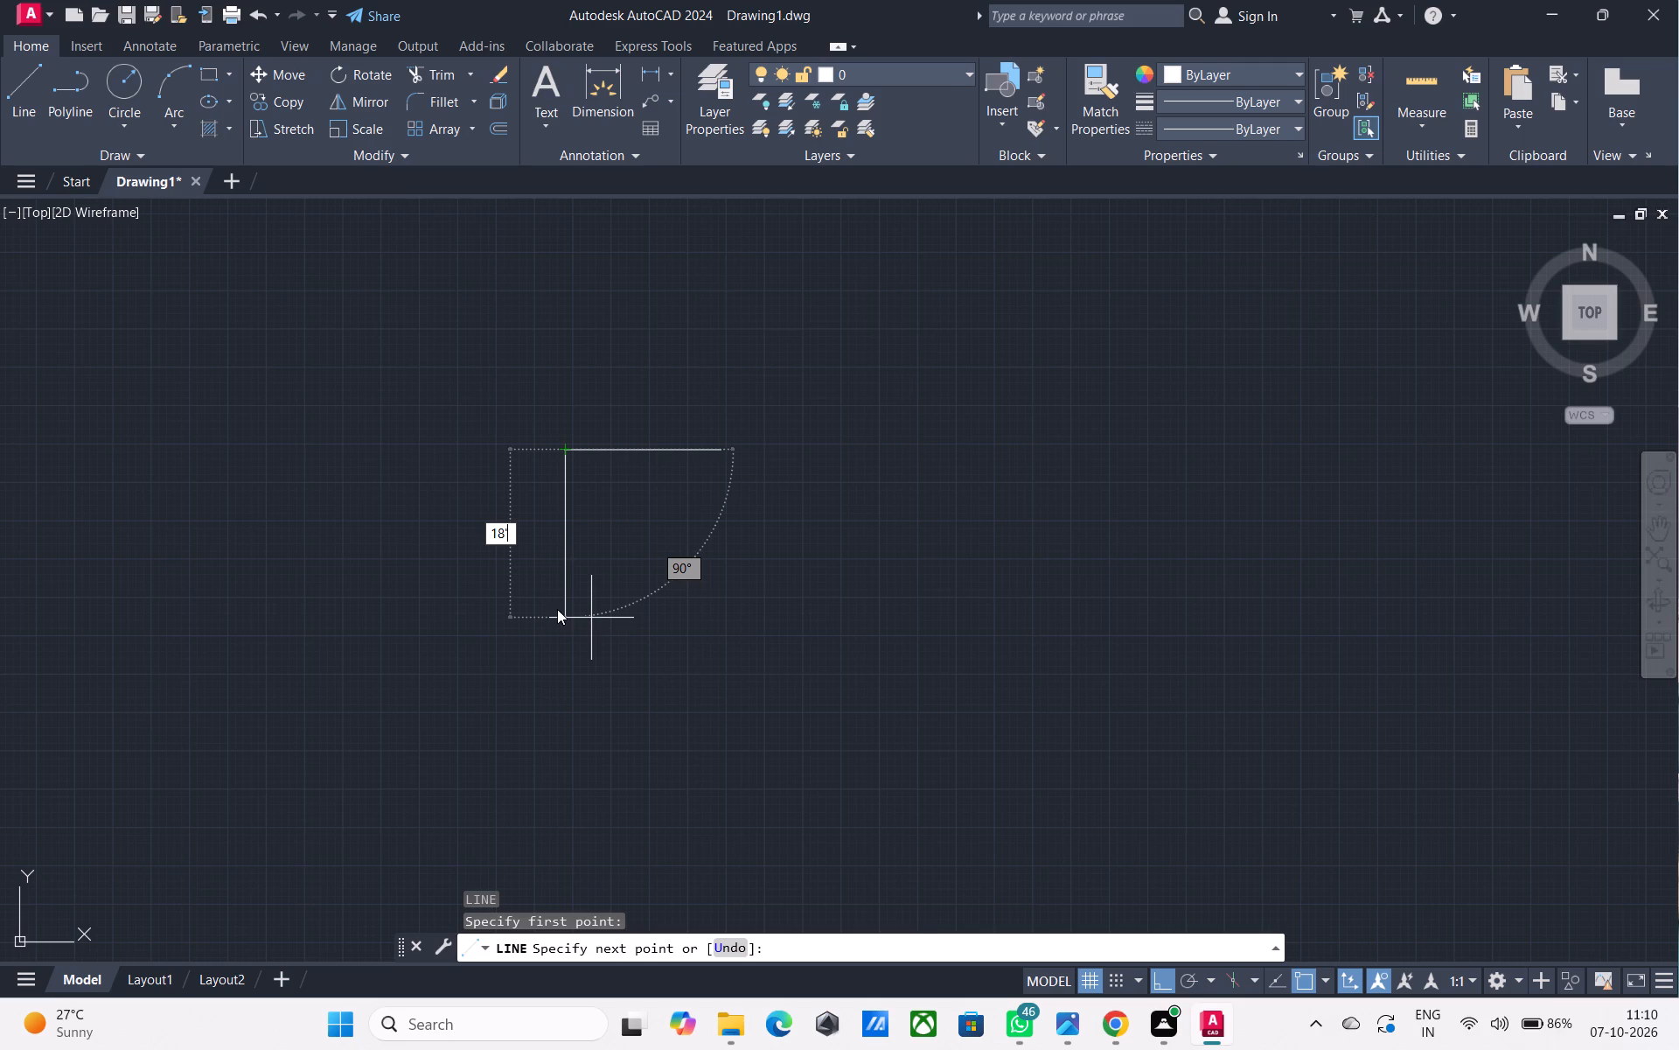
key(Return)
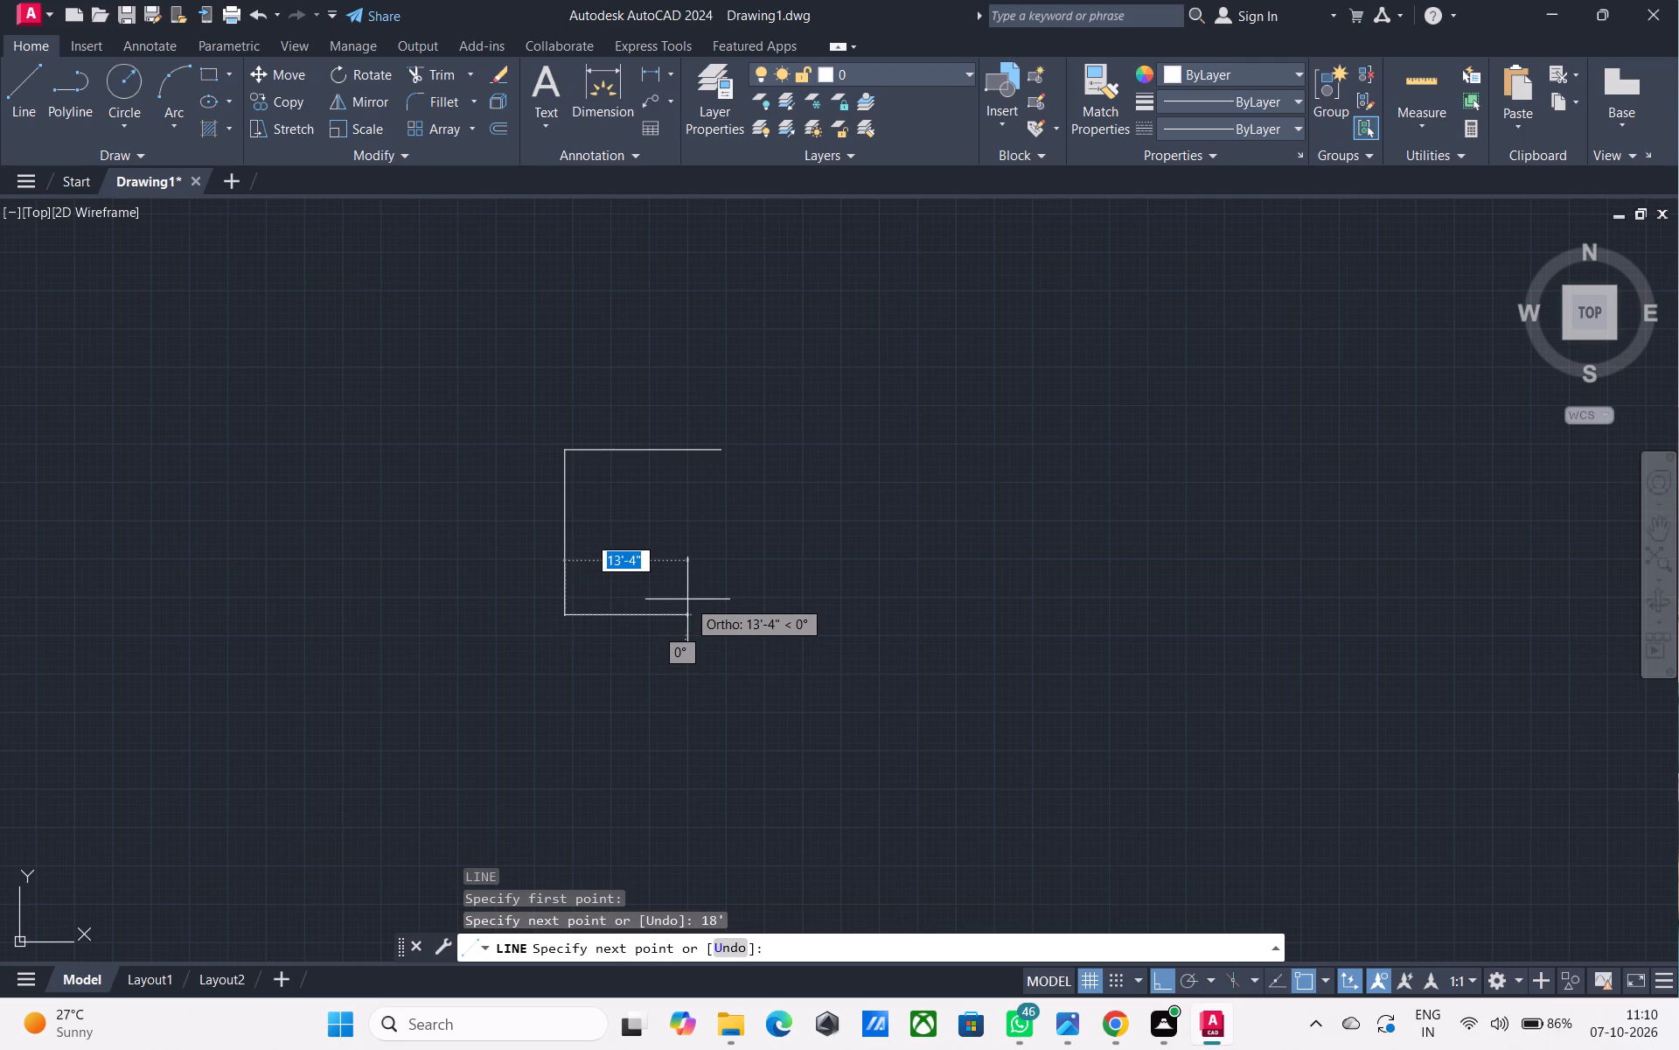
key(Escape)
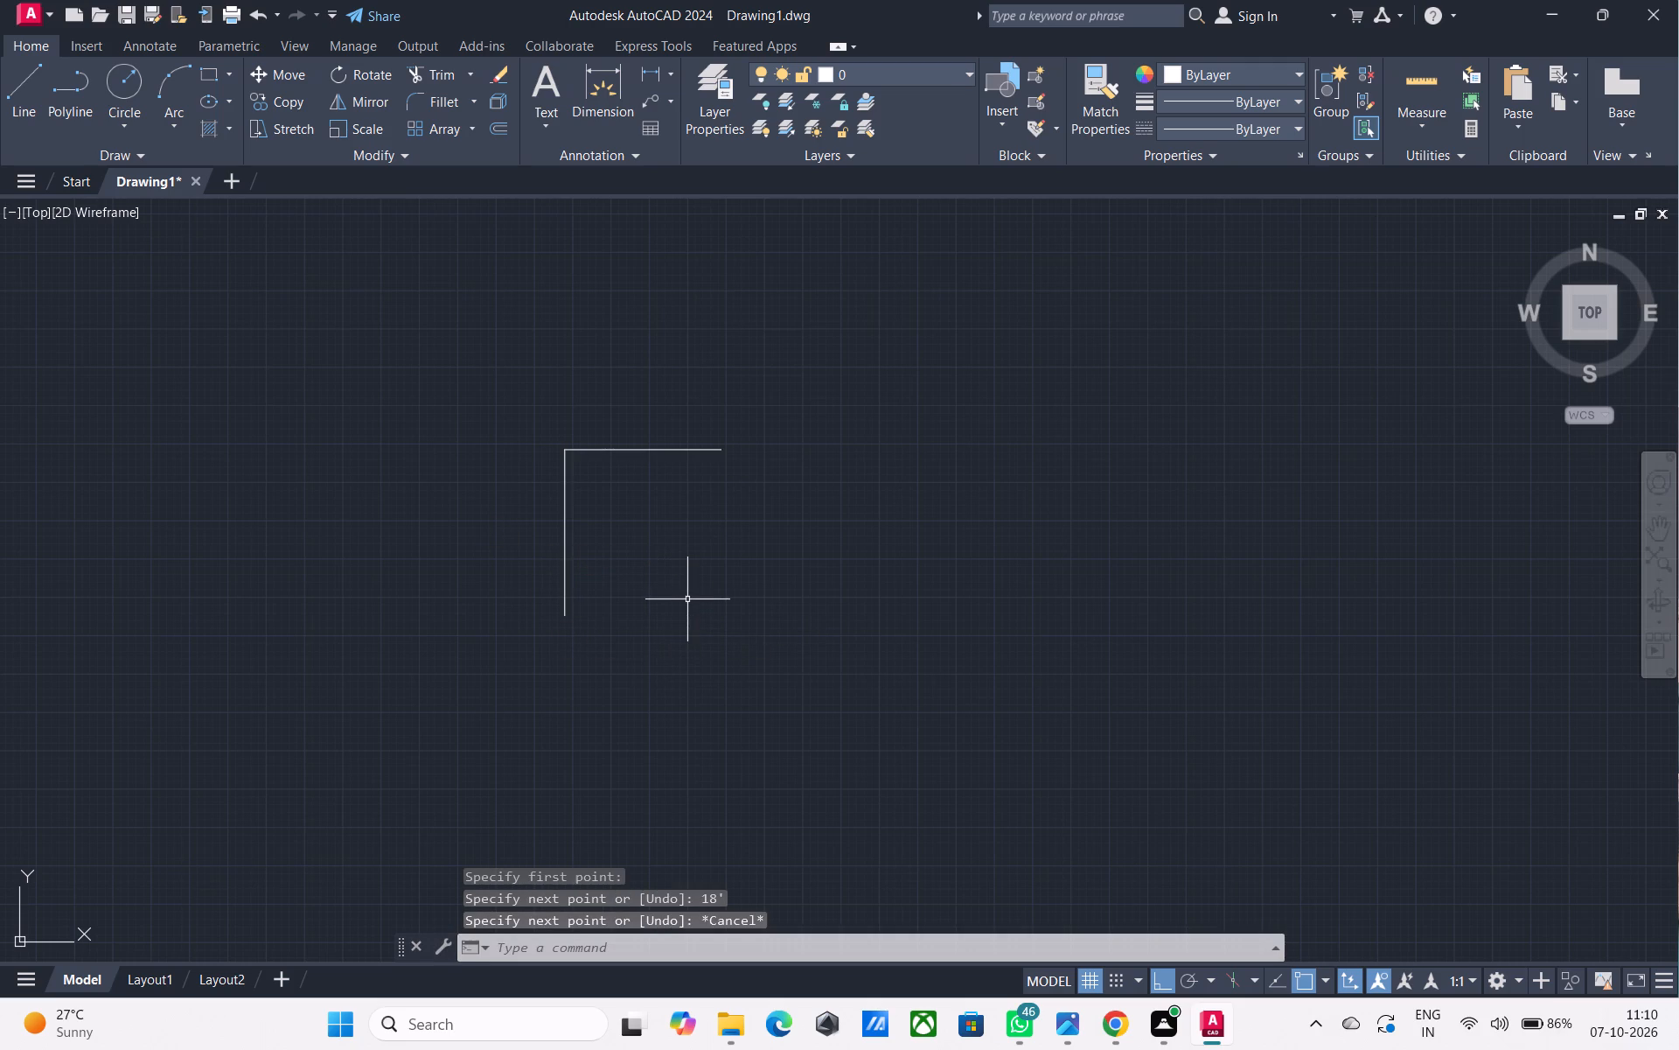
Draw an 18' line down from the top line's right end and close the outline to the left side's lower end.
middle_drag(661, 504, 677, 535)
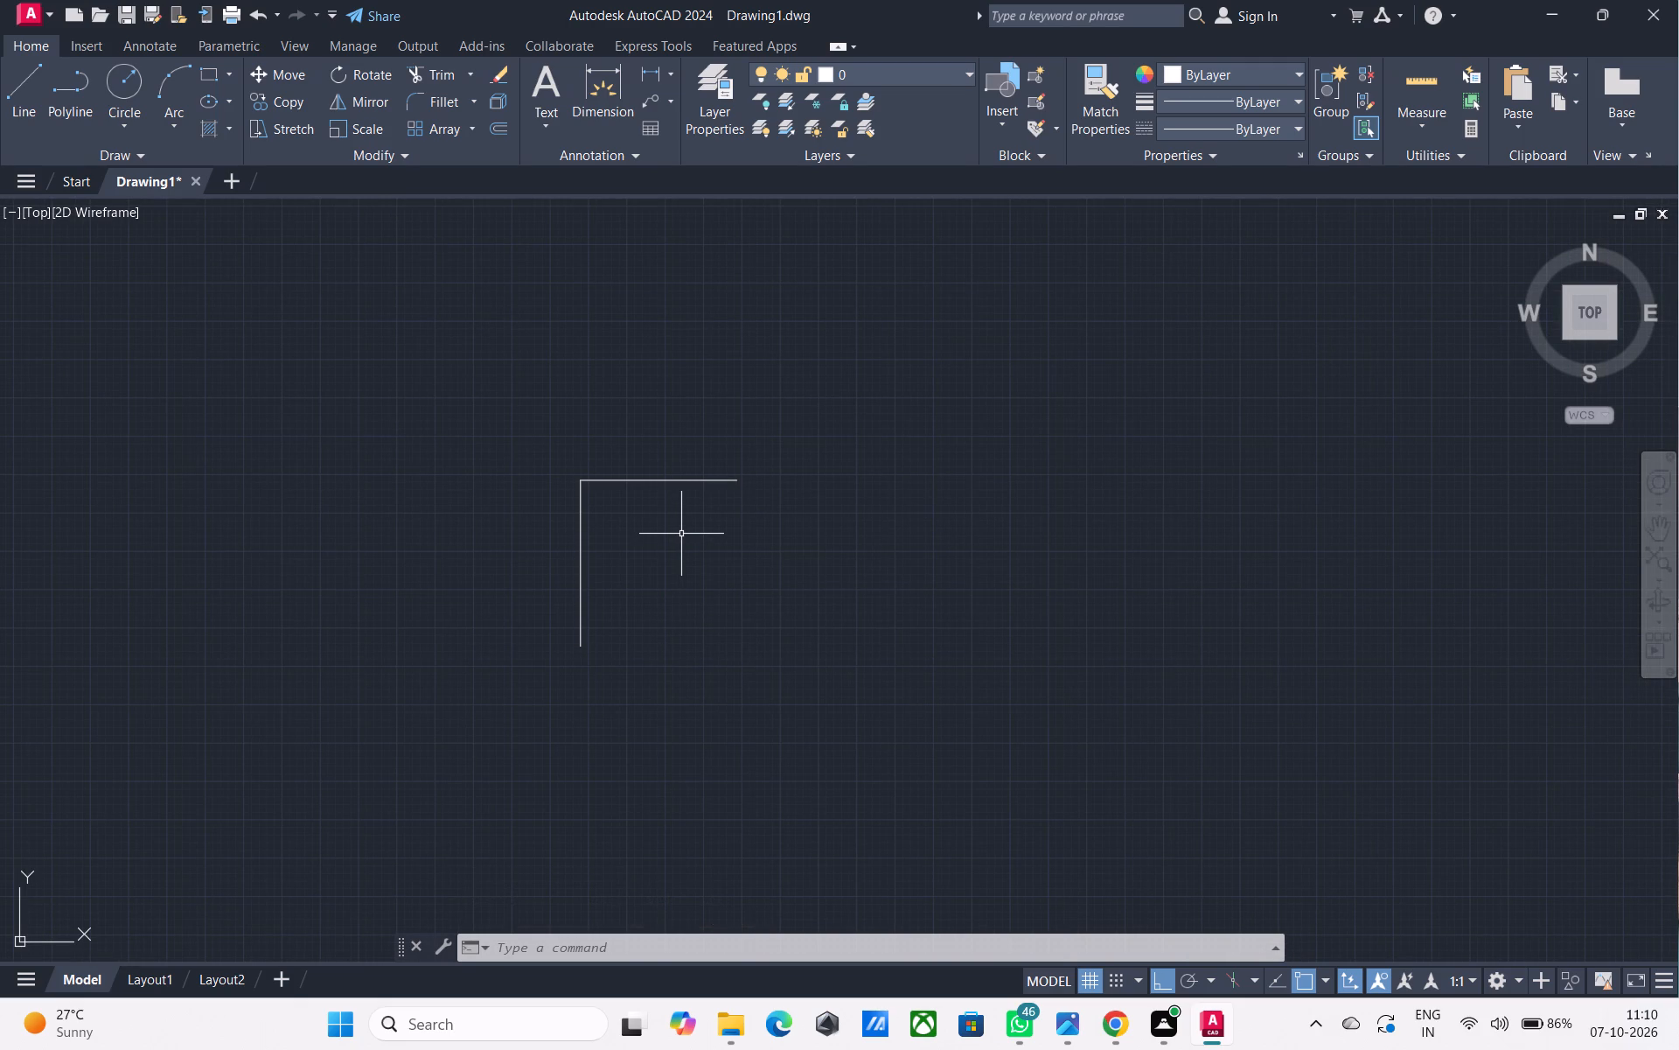
middle_drag(673, 578, 664, 602)
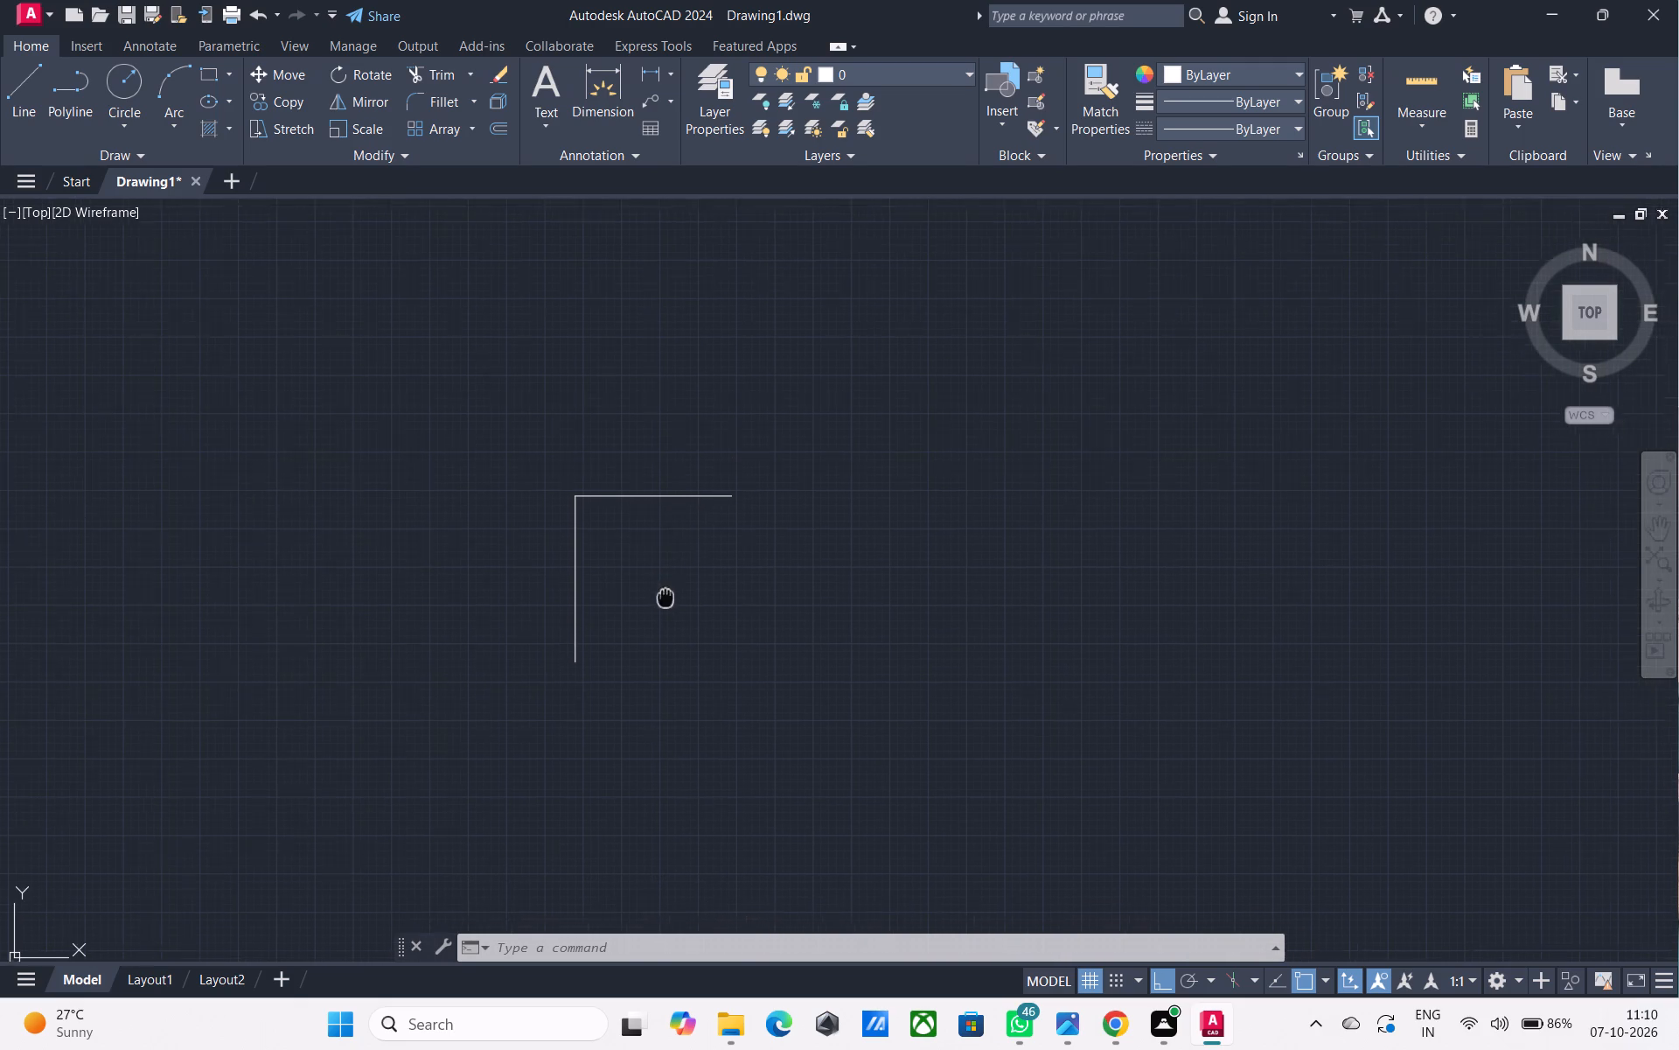
middle_drag(664, 602, 643, 635)
scroll(670, 555, up, 2)
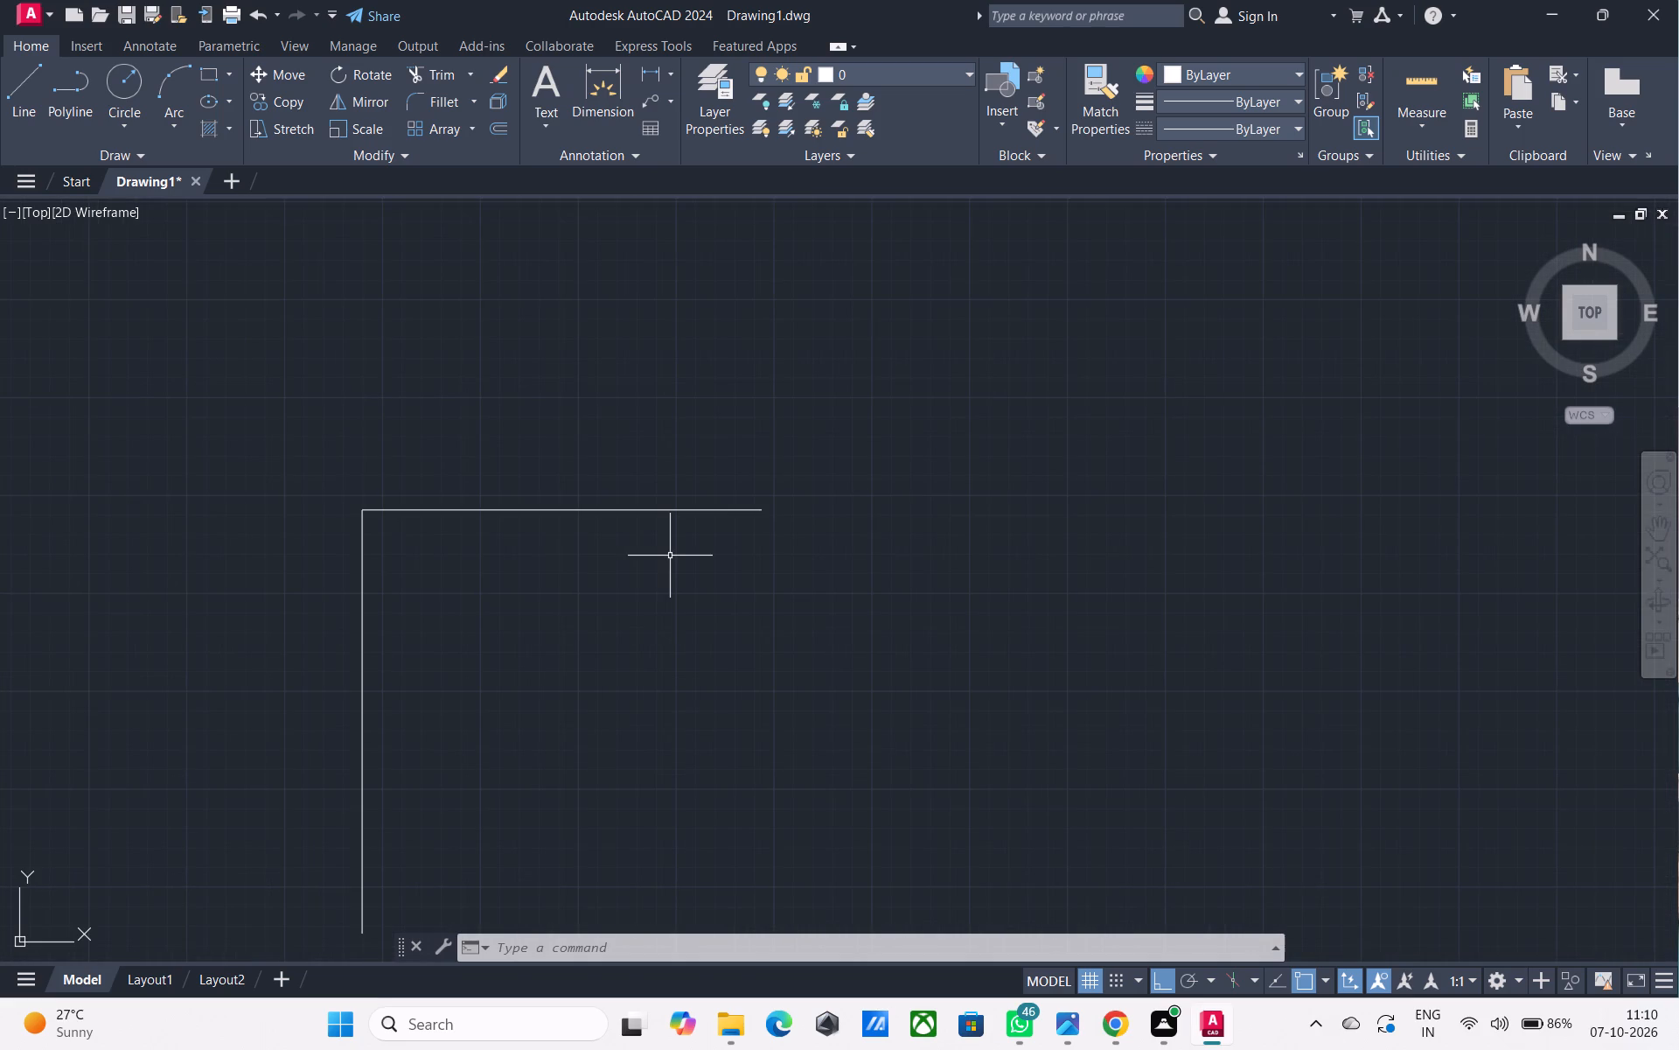
text(L)
key(space)
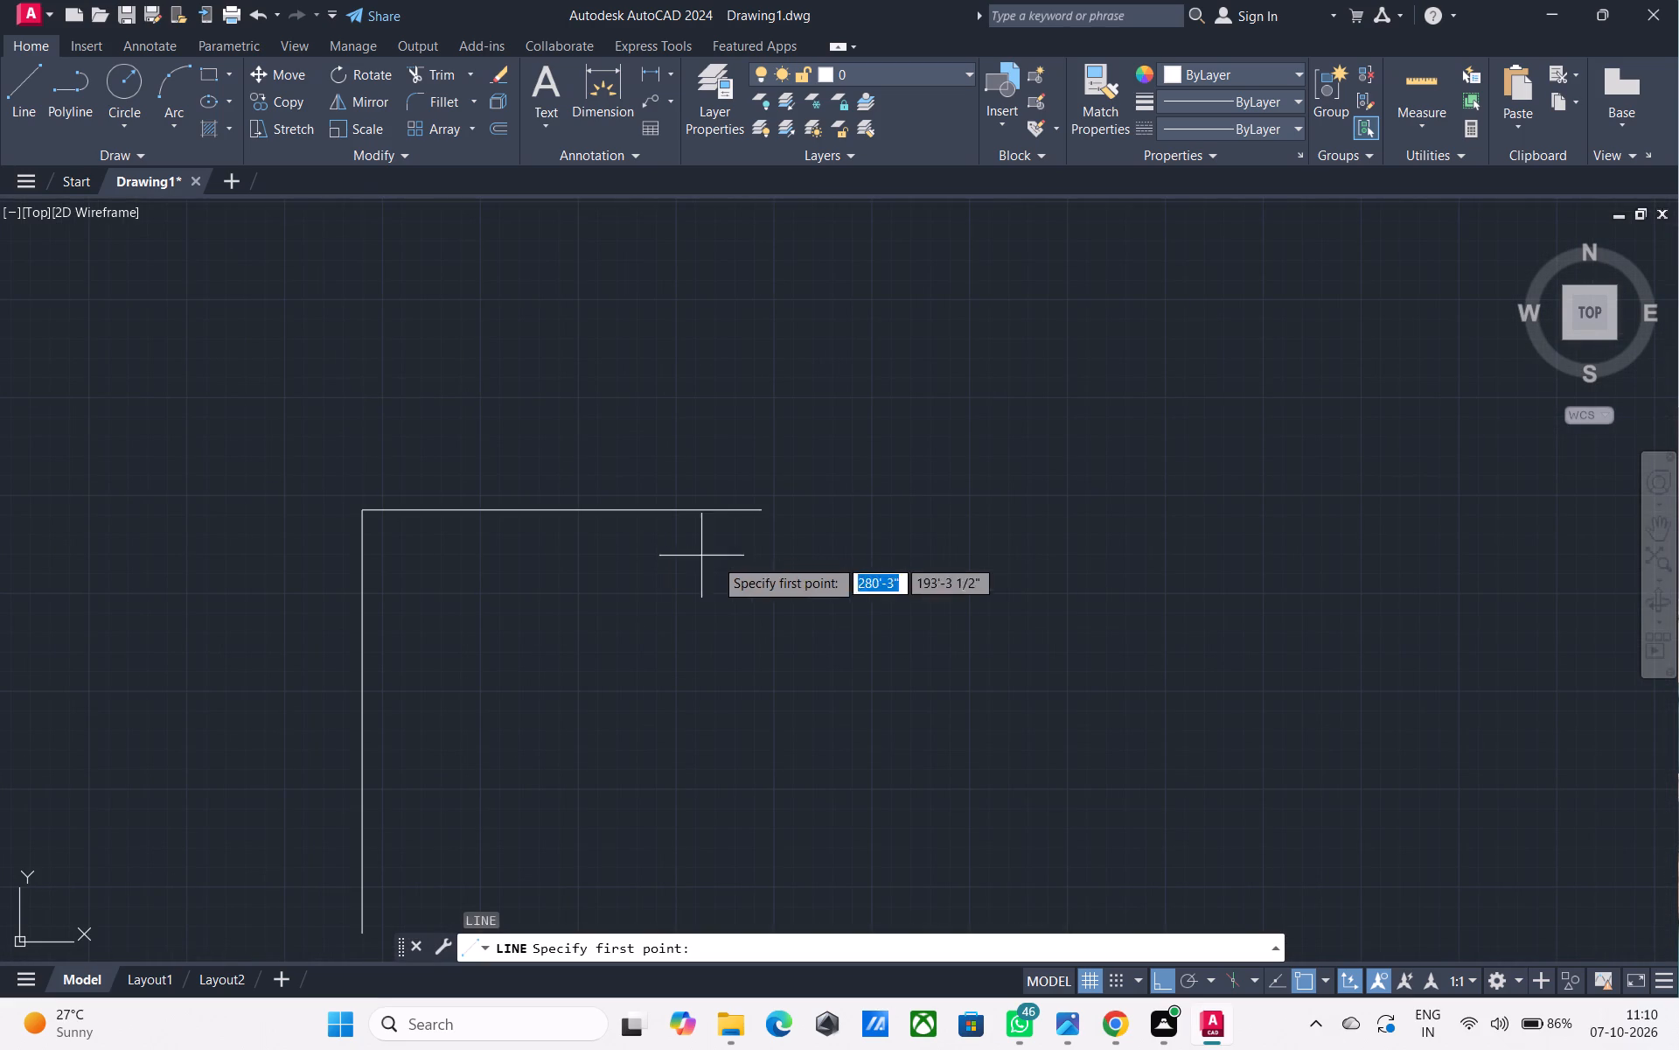
click(760, 511)
middle_drag(783, 729, 791, 605)
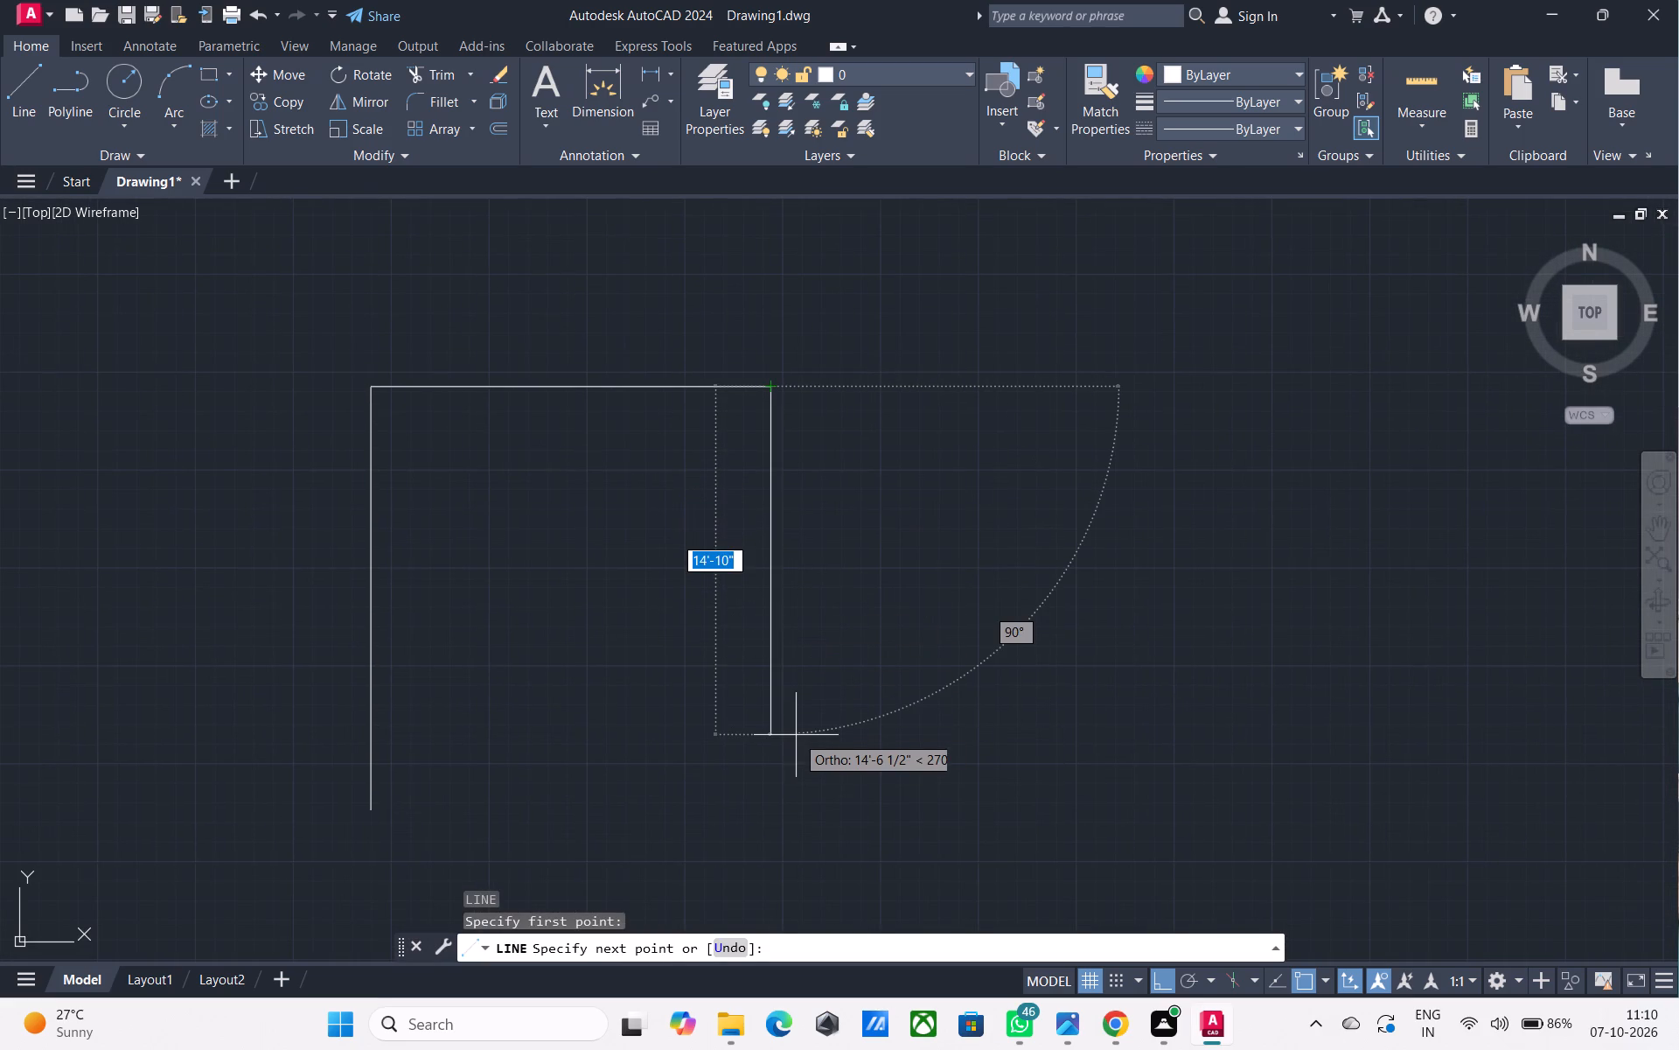
text(18')
key(Return)
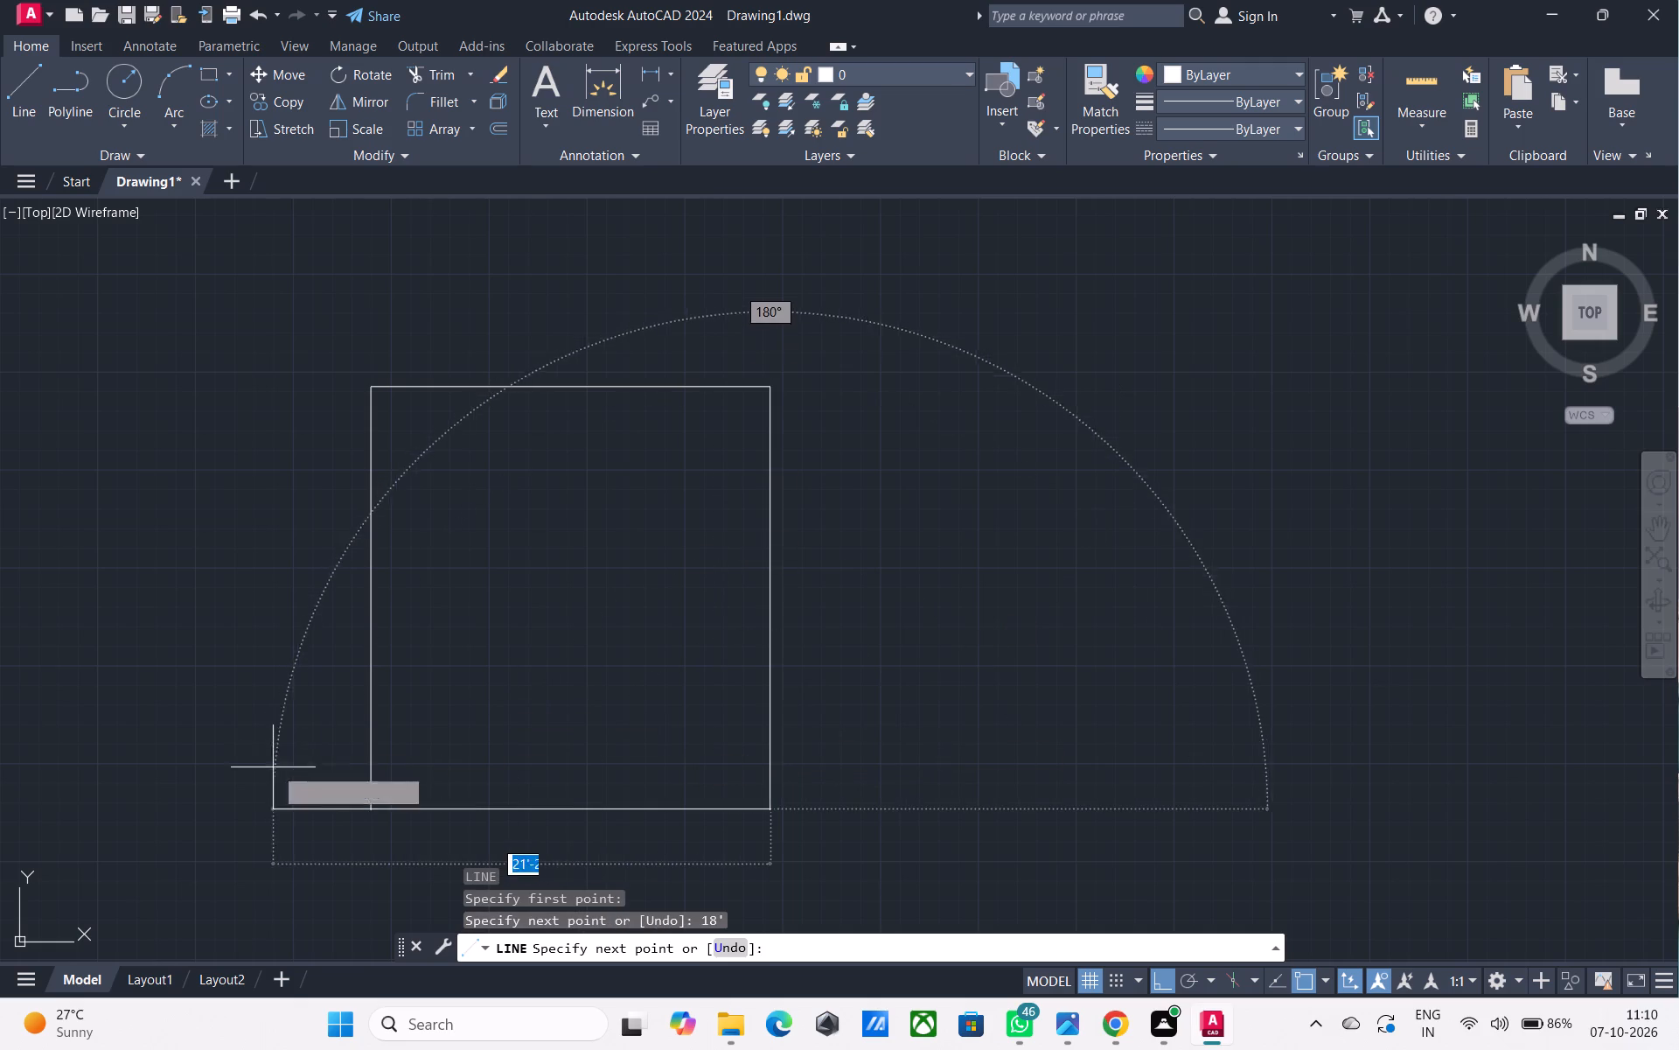
click(368, 805)
key(Escape)
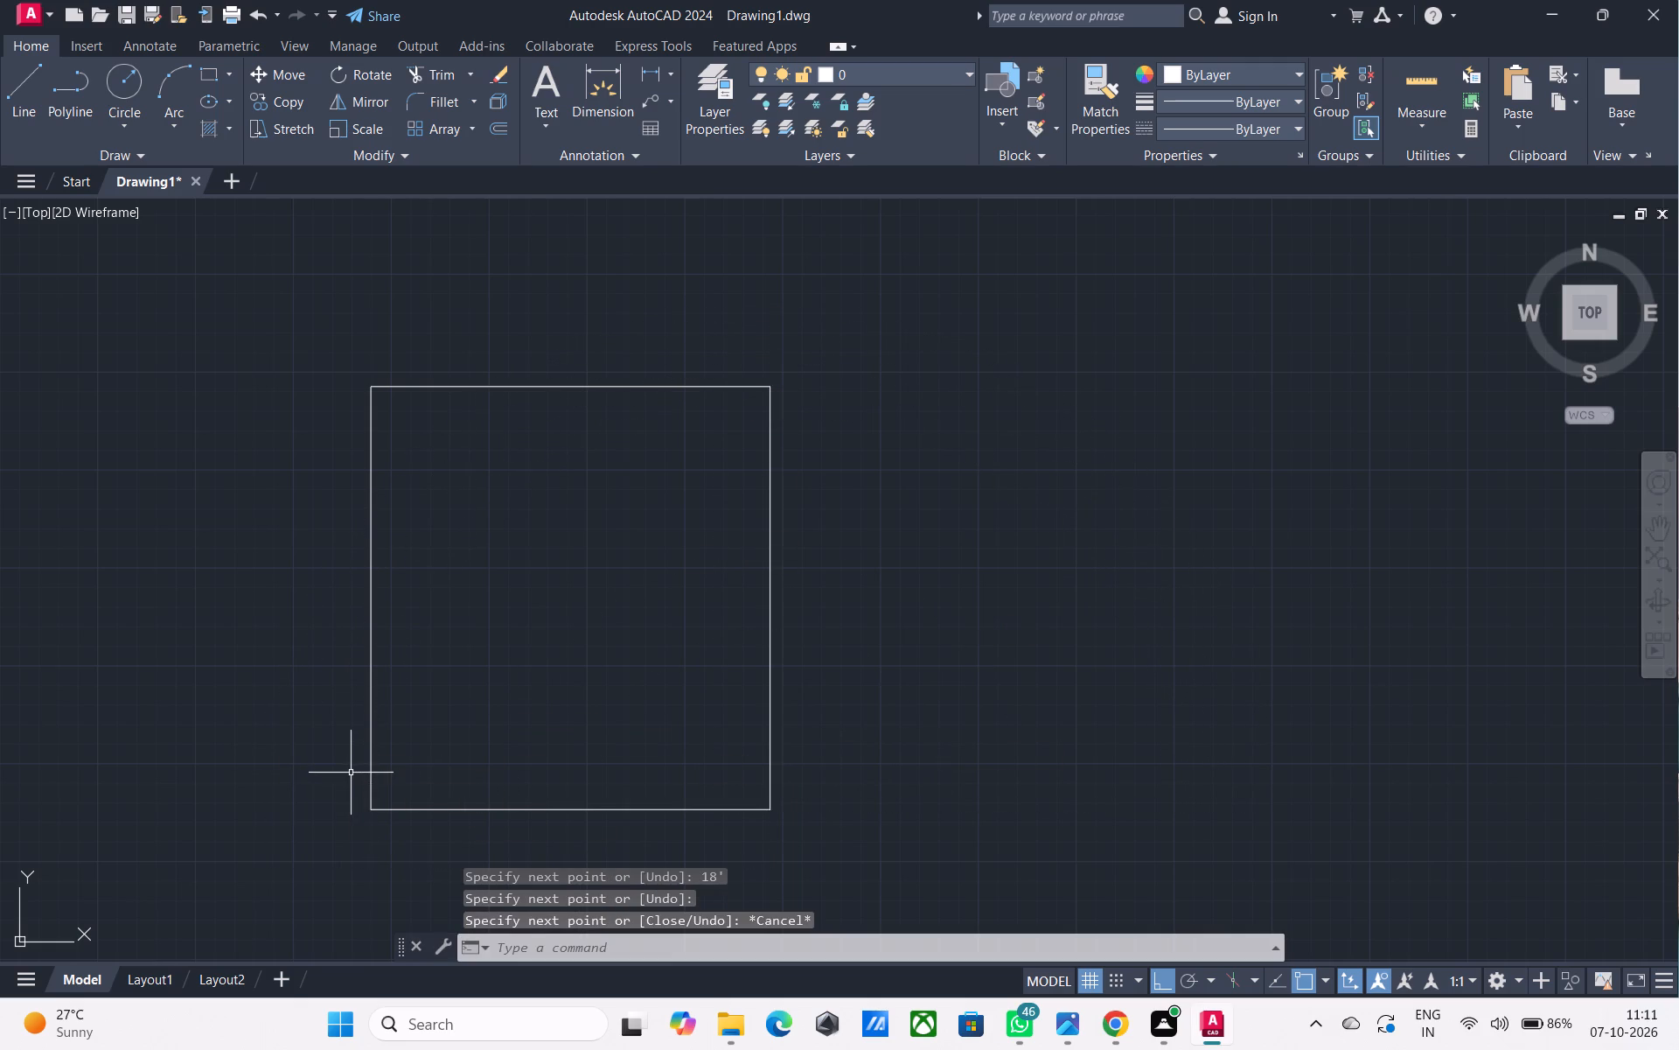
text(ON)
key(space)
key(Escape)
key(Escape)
Offset all four sides of the rectangular outline 9" inward to form the wall thickness.
text(O)
key(space)
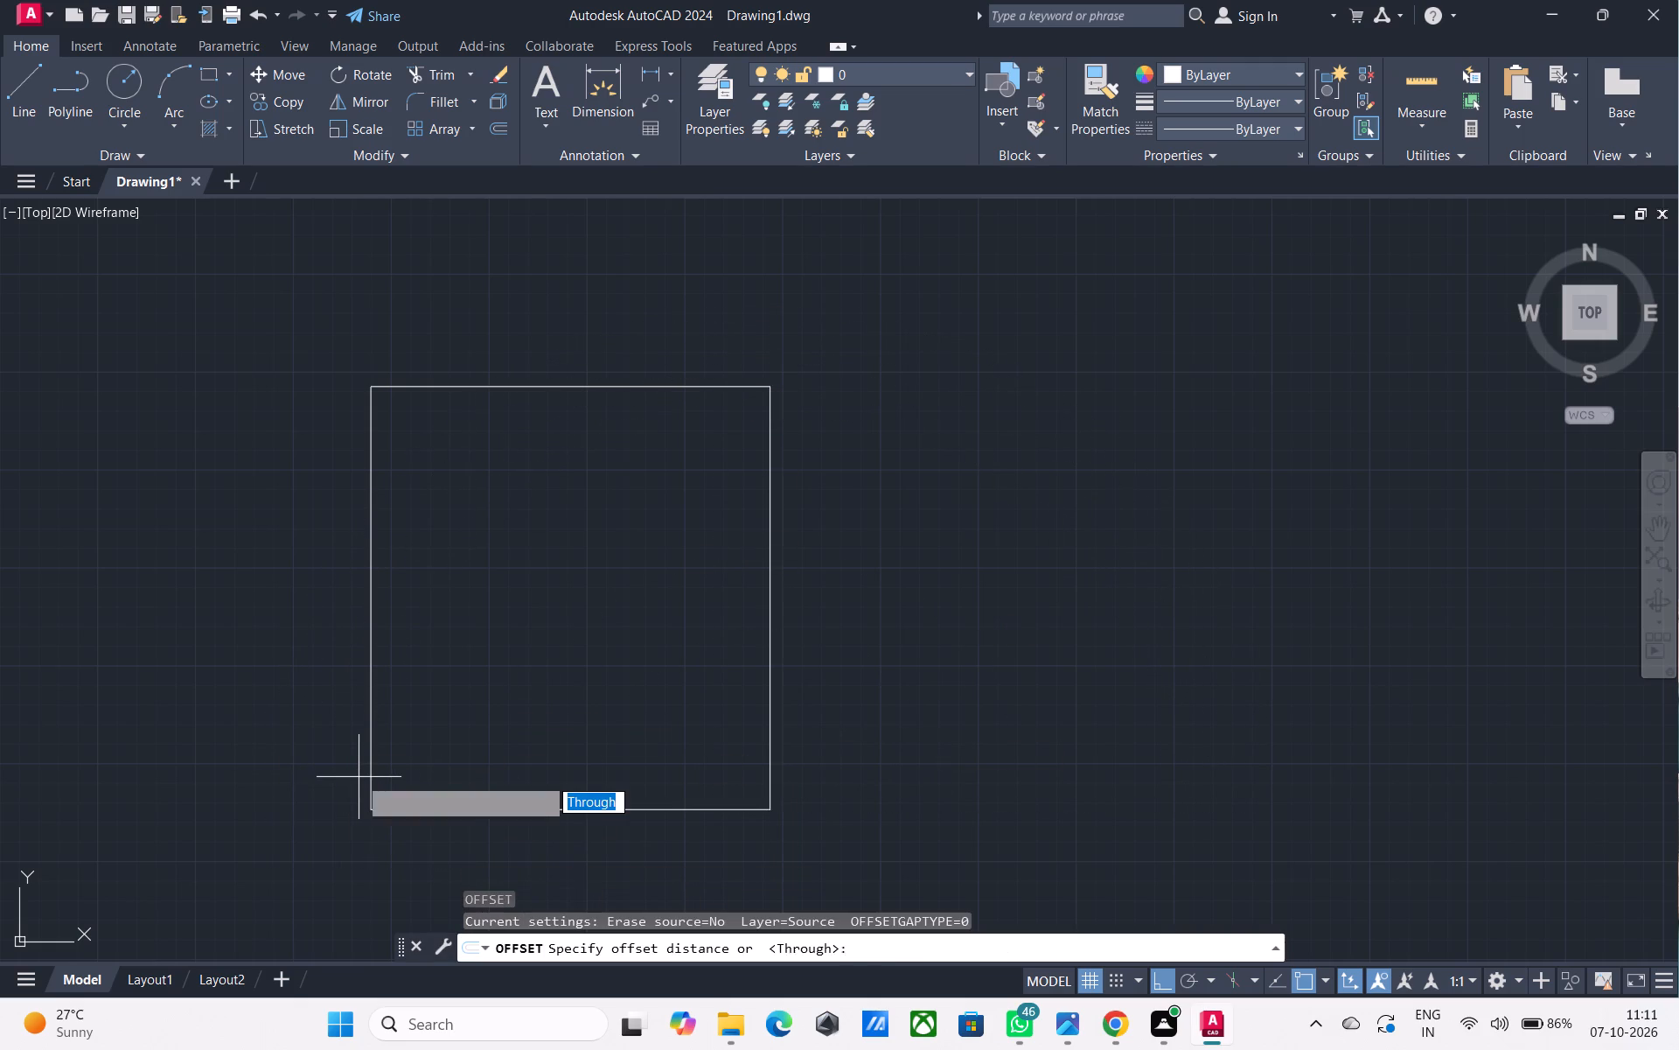
text(9")
key(Return)
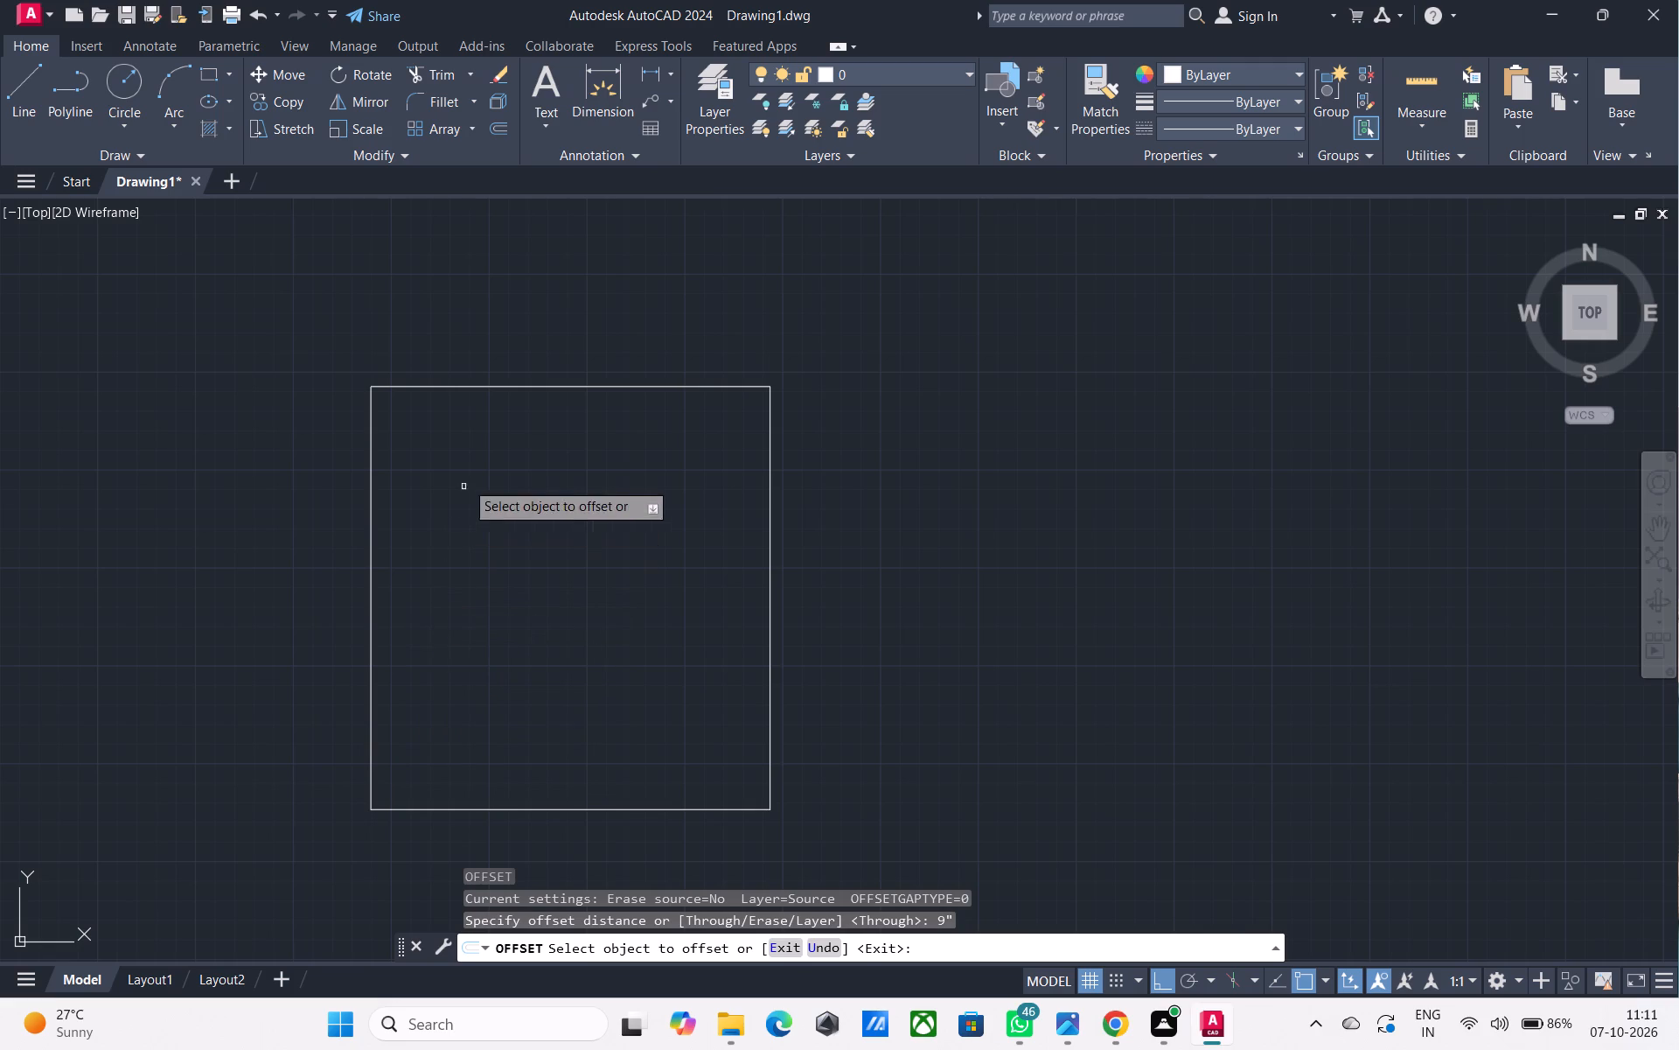
click(504, 388)
click(495, 435)
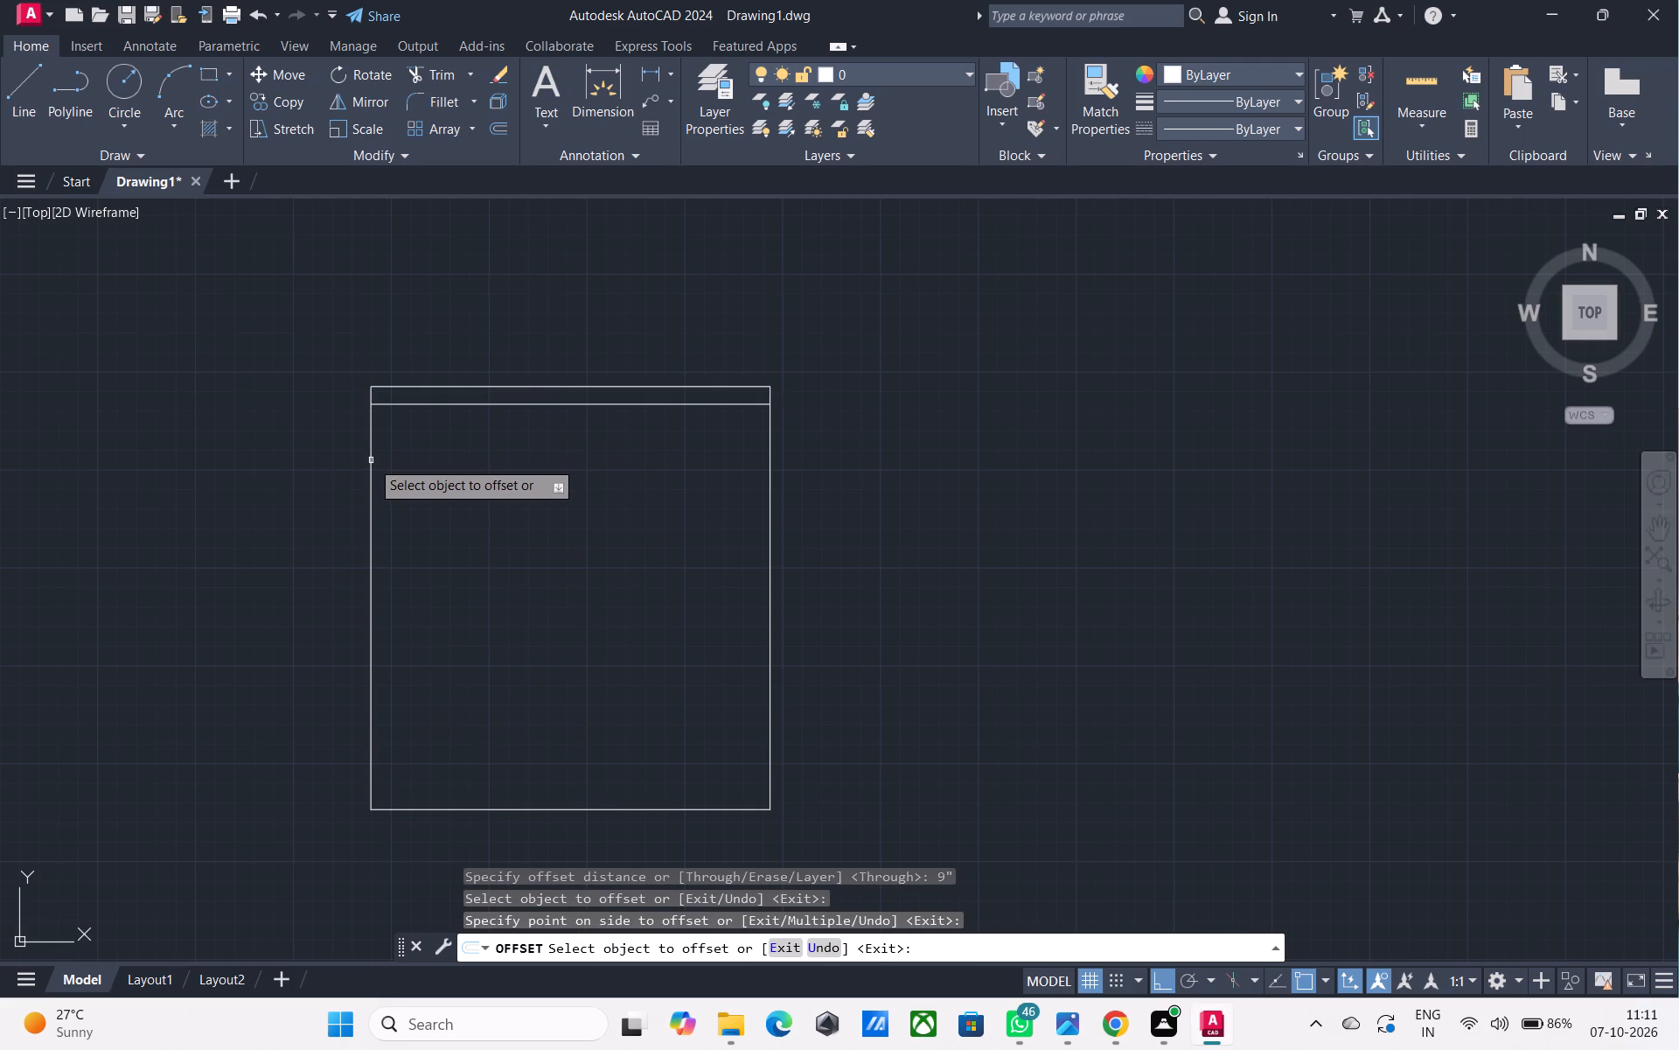
click(371, 460)
drag(441, 464, 457, 463)
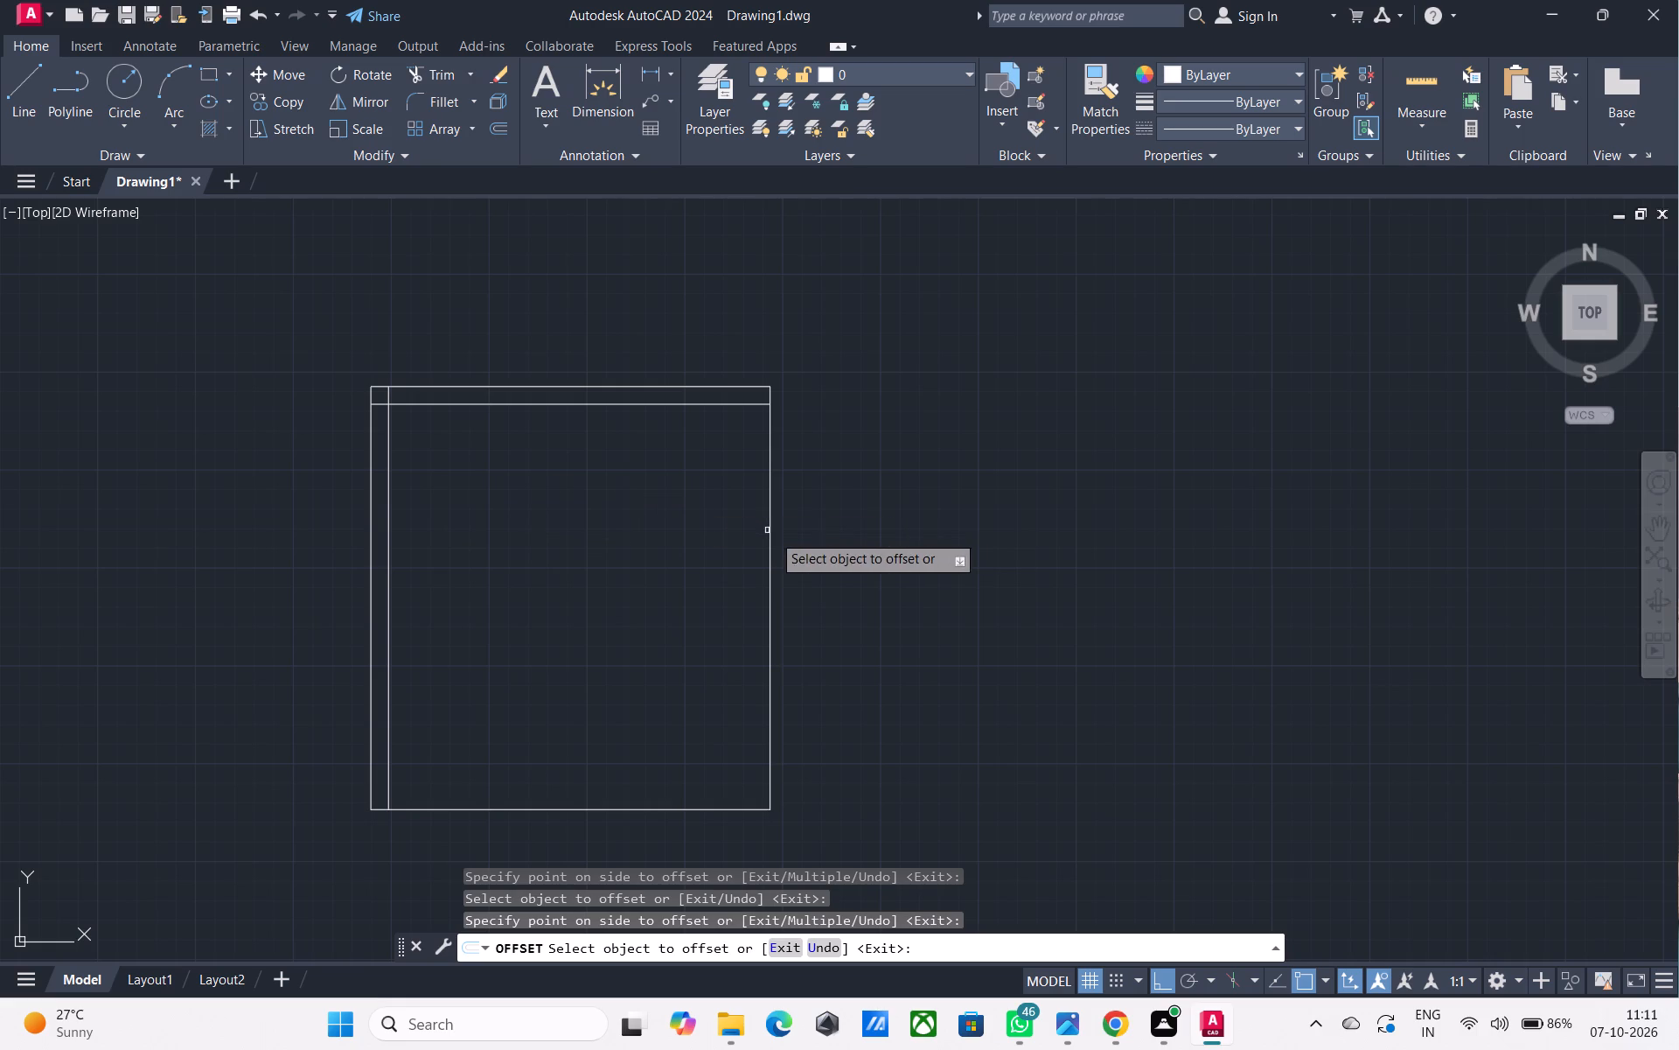
click(773, 533)
click(729, 532)
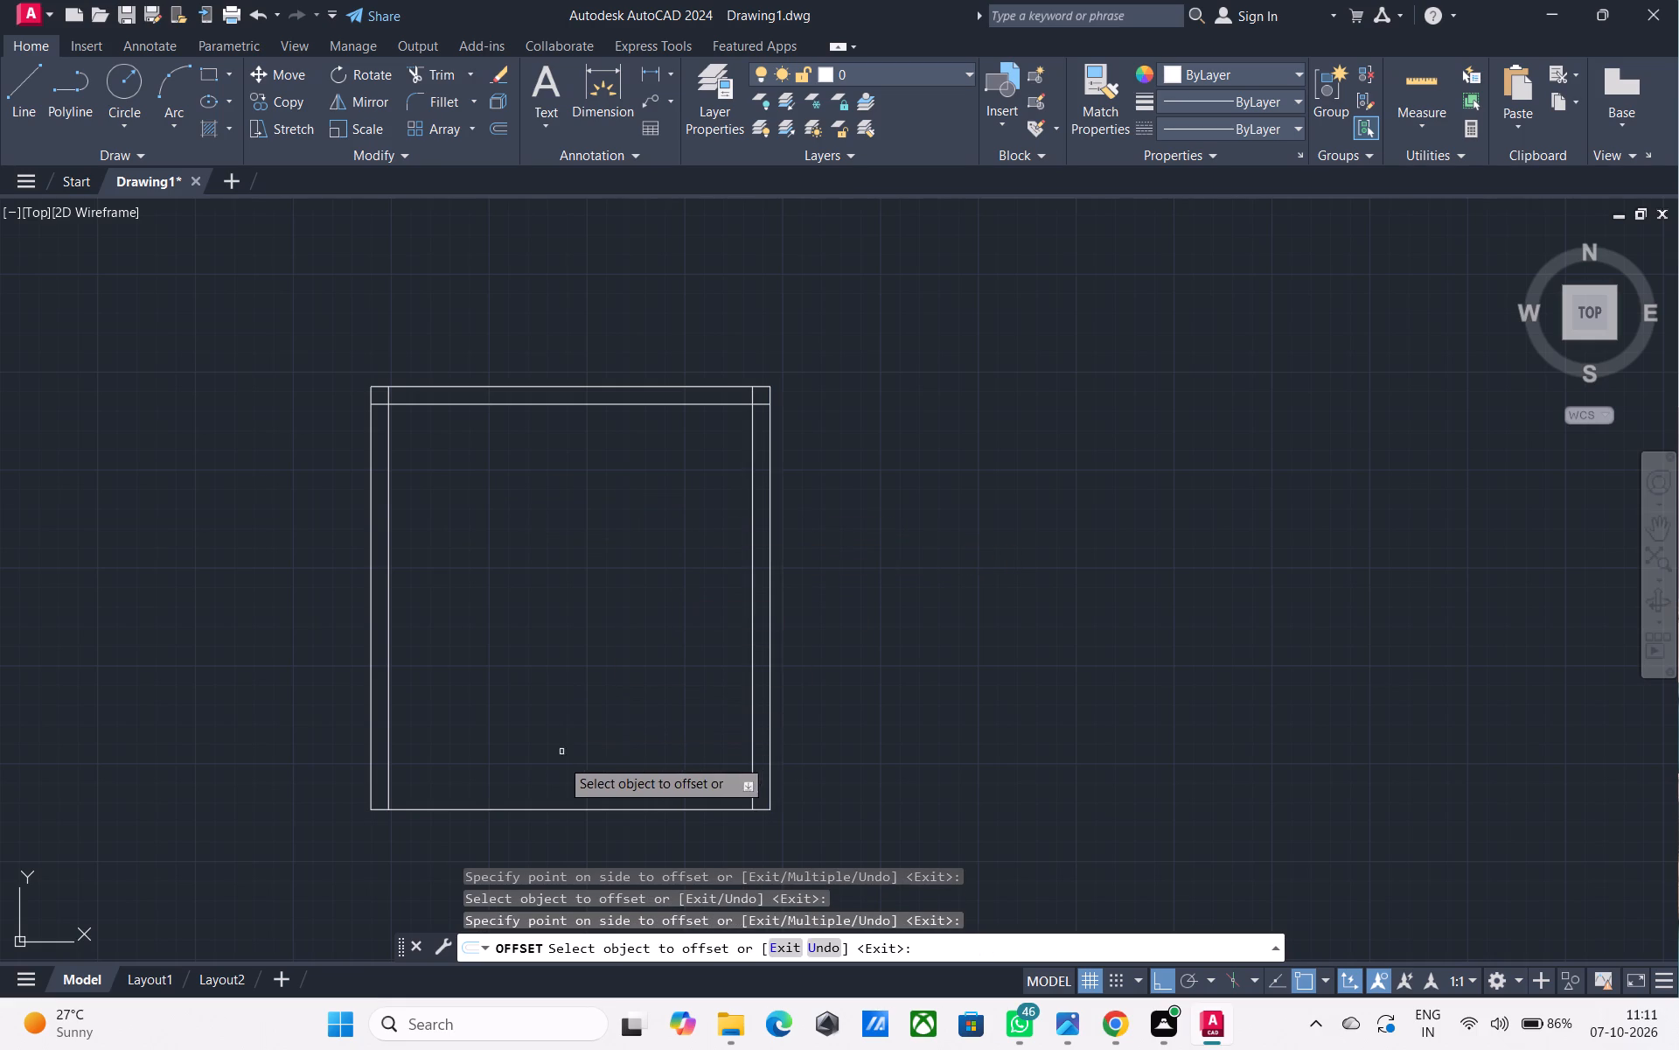
click(567, 810)
click(651, 614)
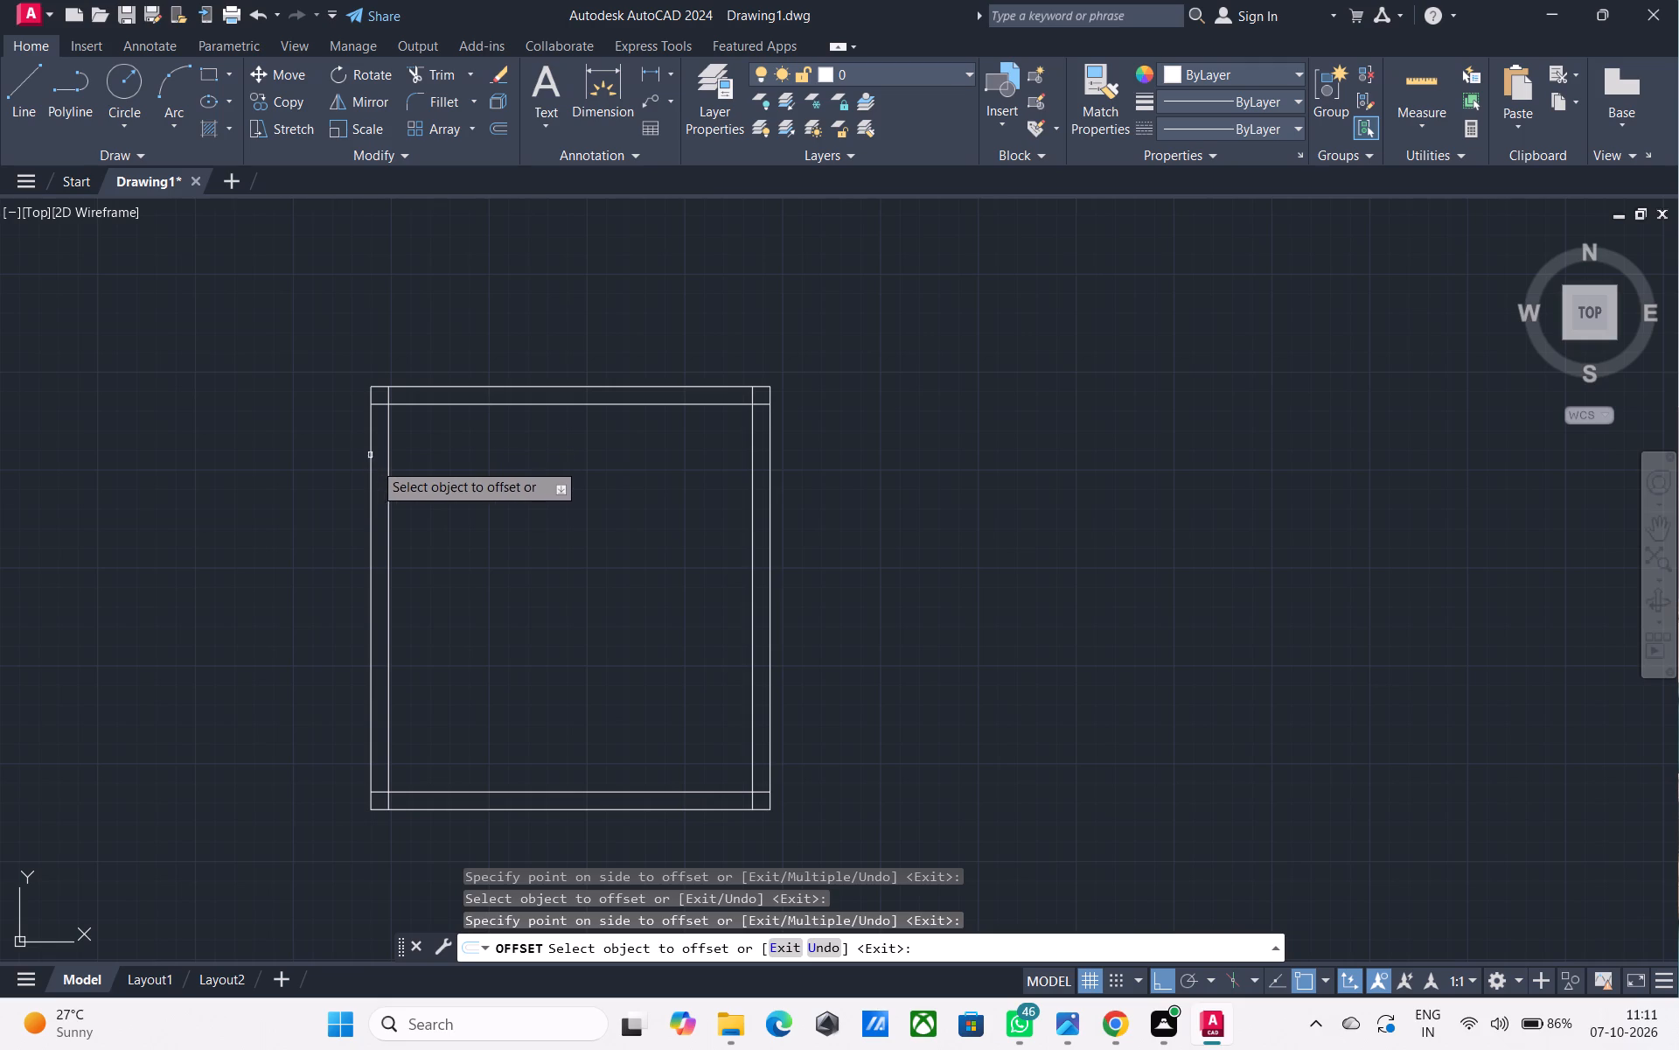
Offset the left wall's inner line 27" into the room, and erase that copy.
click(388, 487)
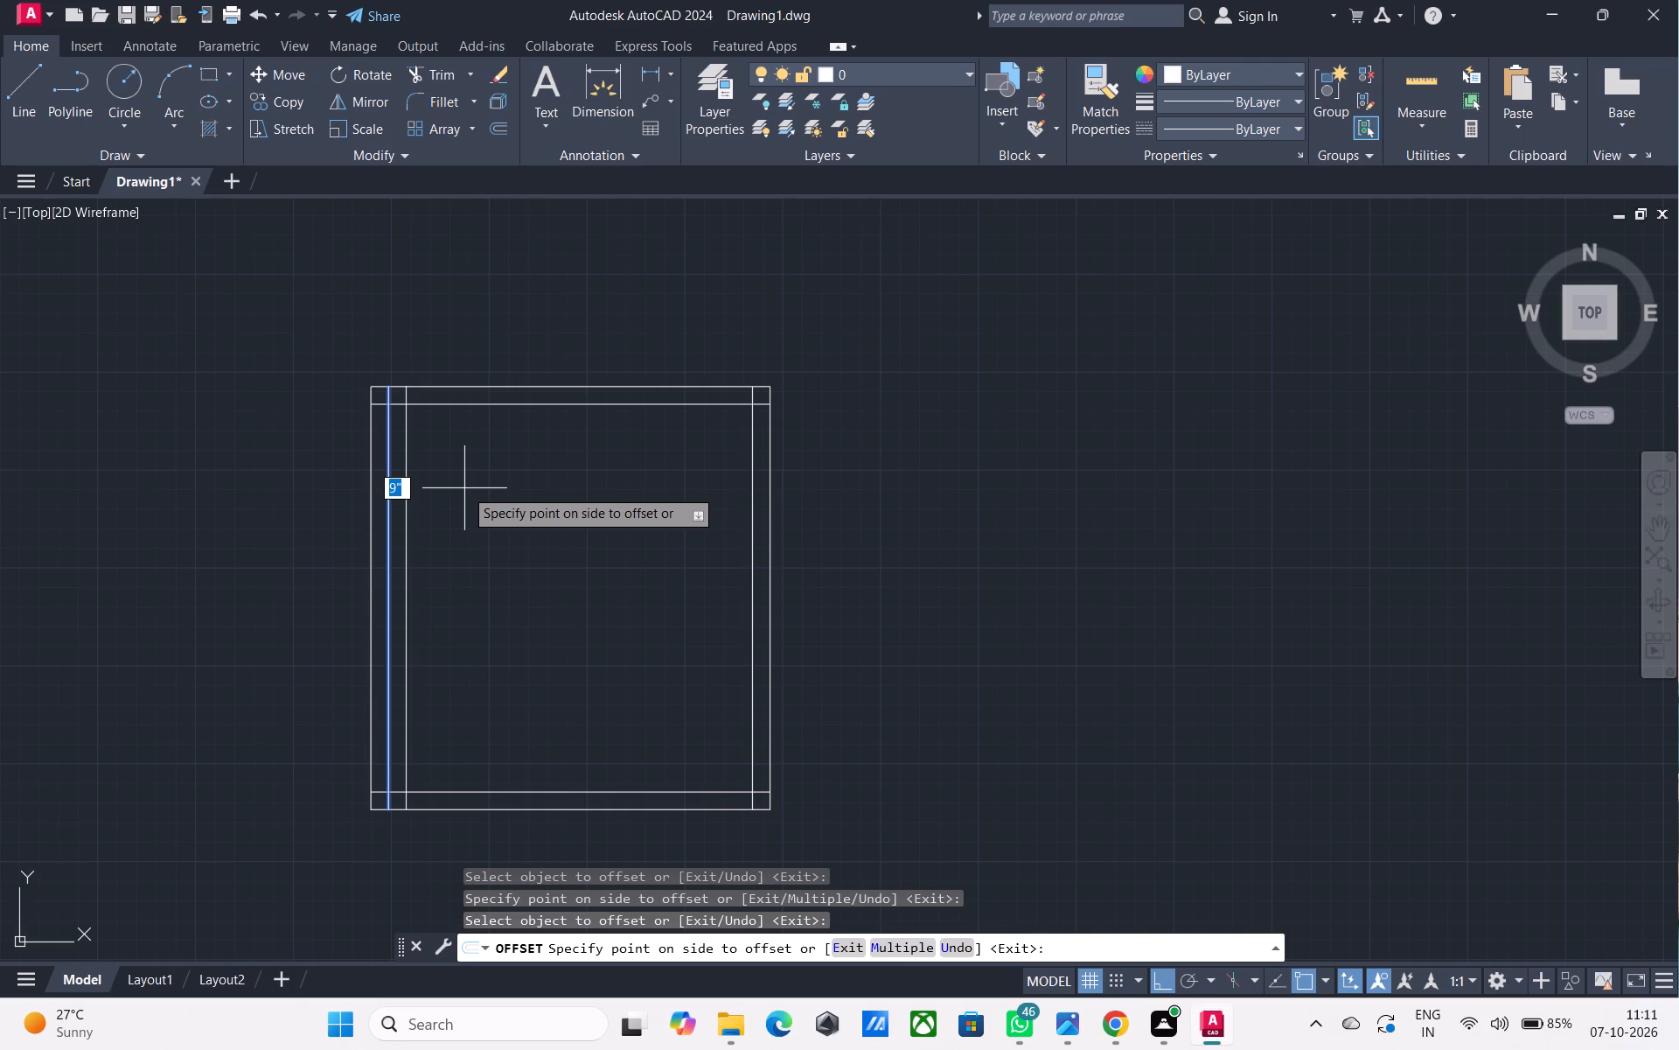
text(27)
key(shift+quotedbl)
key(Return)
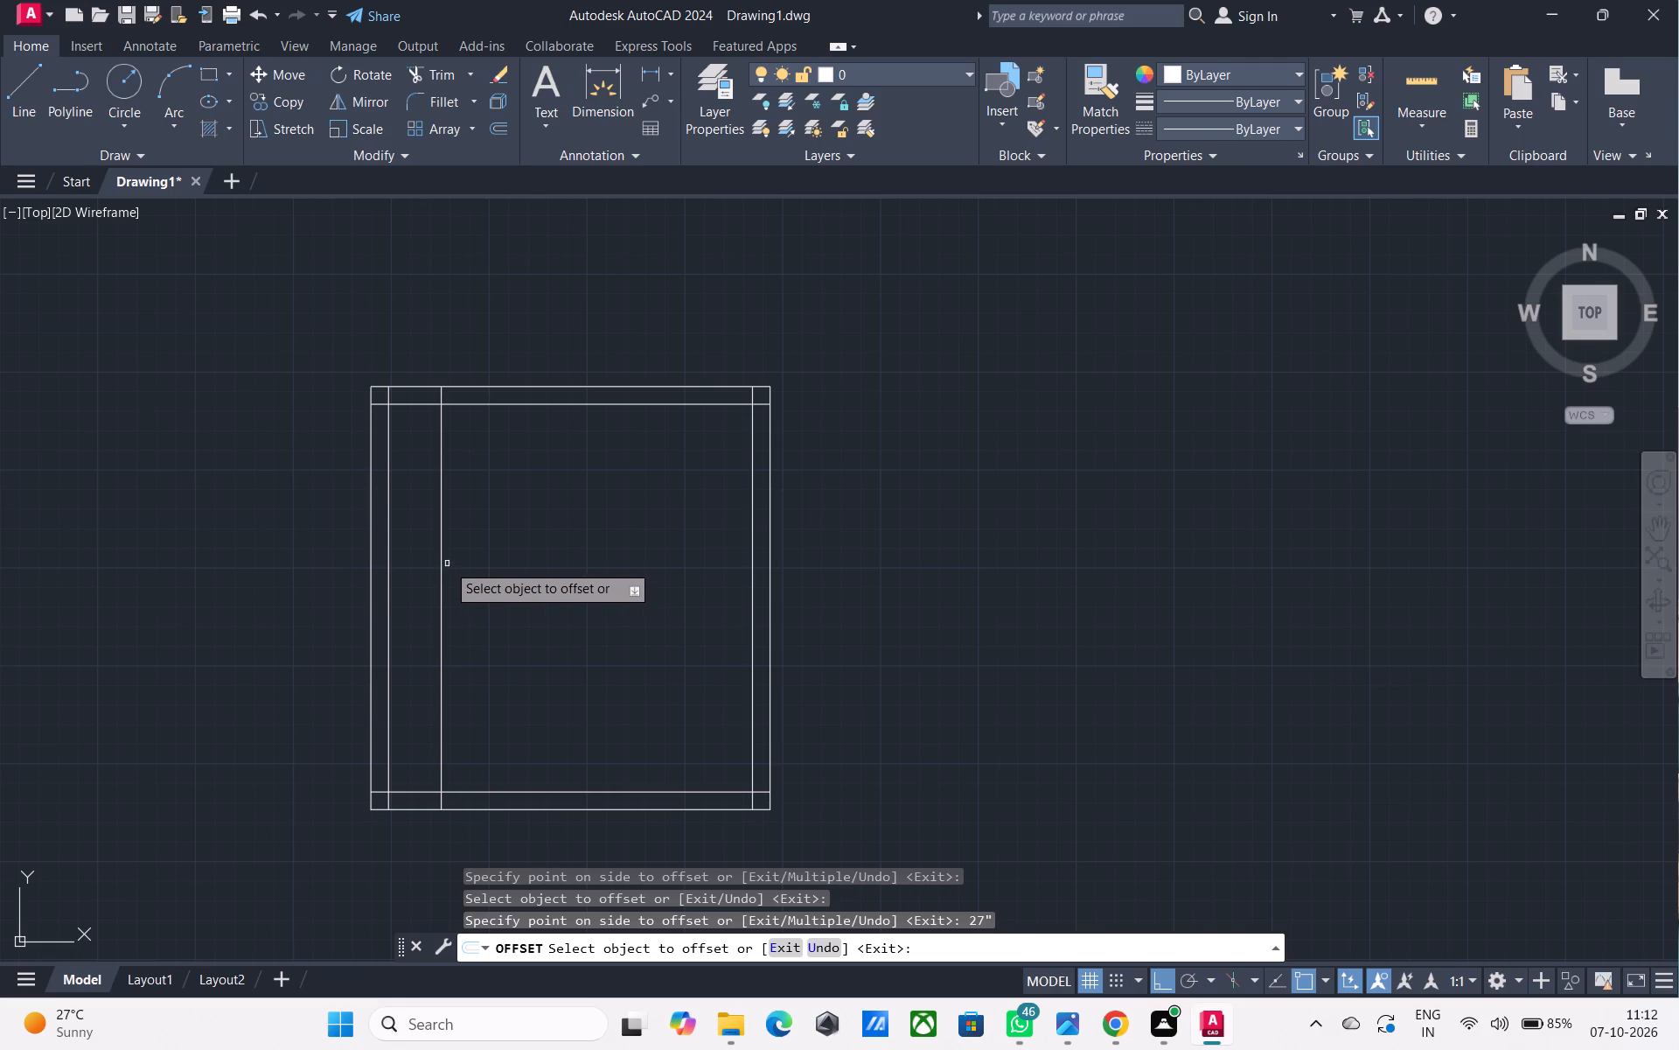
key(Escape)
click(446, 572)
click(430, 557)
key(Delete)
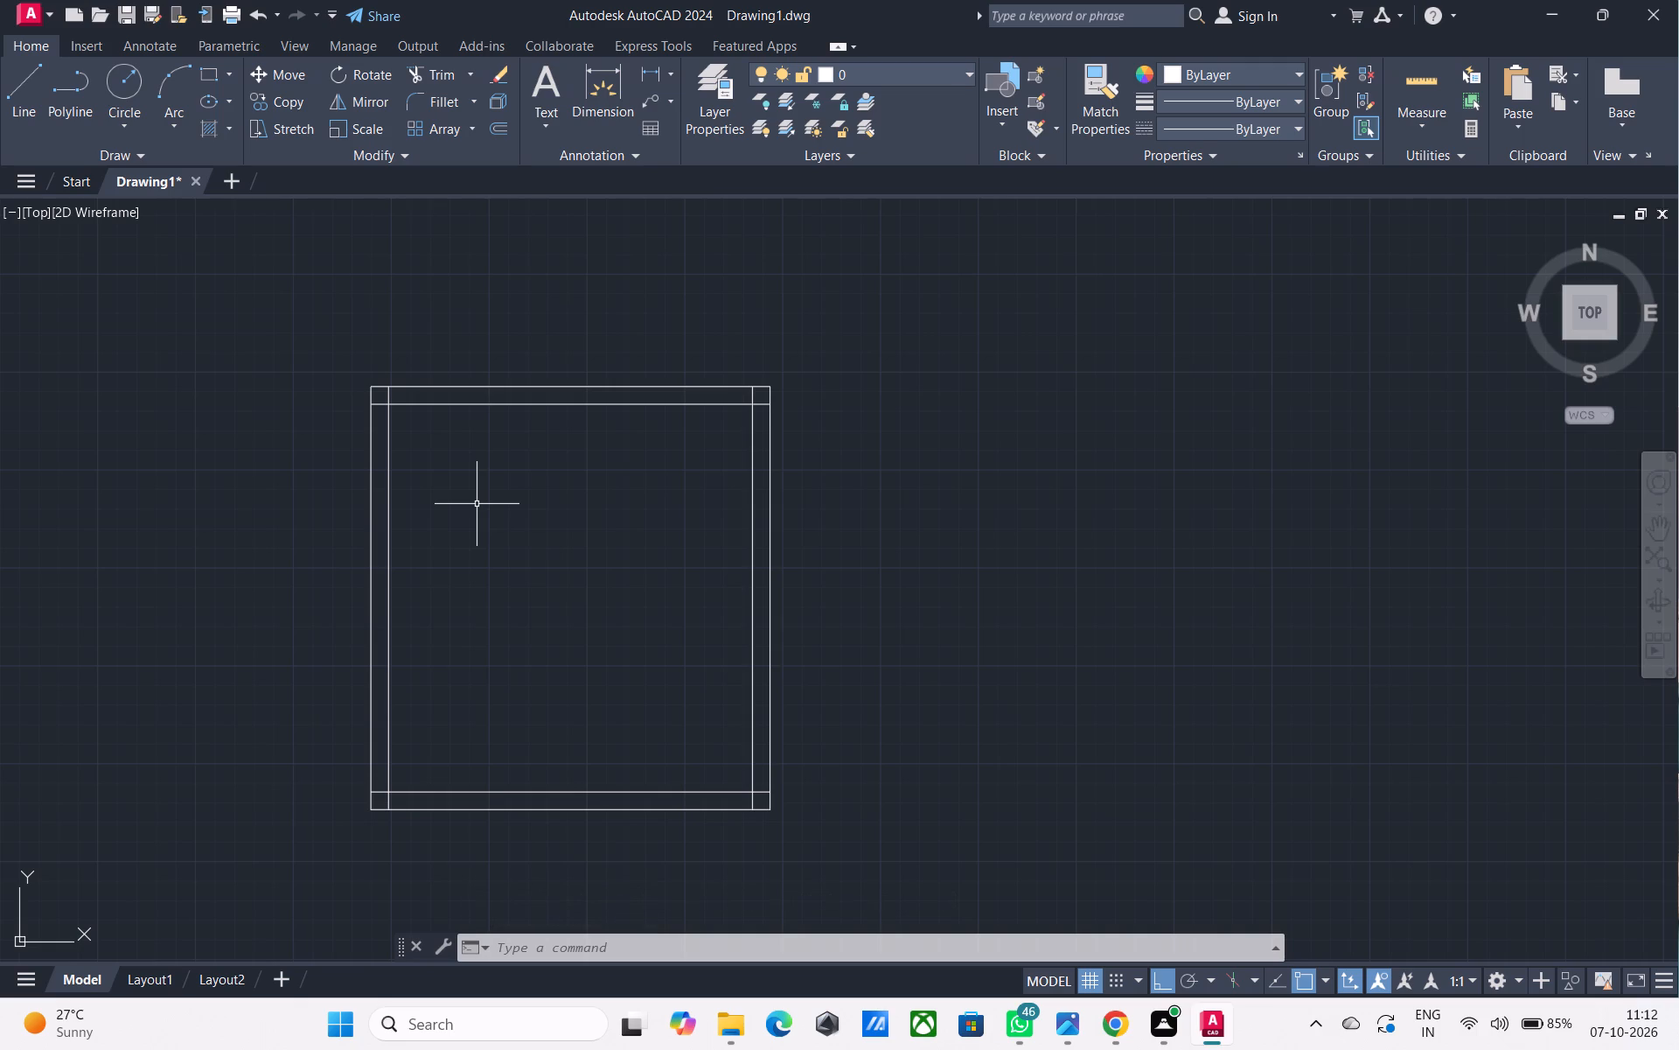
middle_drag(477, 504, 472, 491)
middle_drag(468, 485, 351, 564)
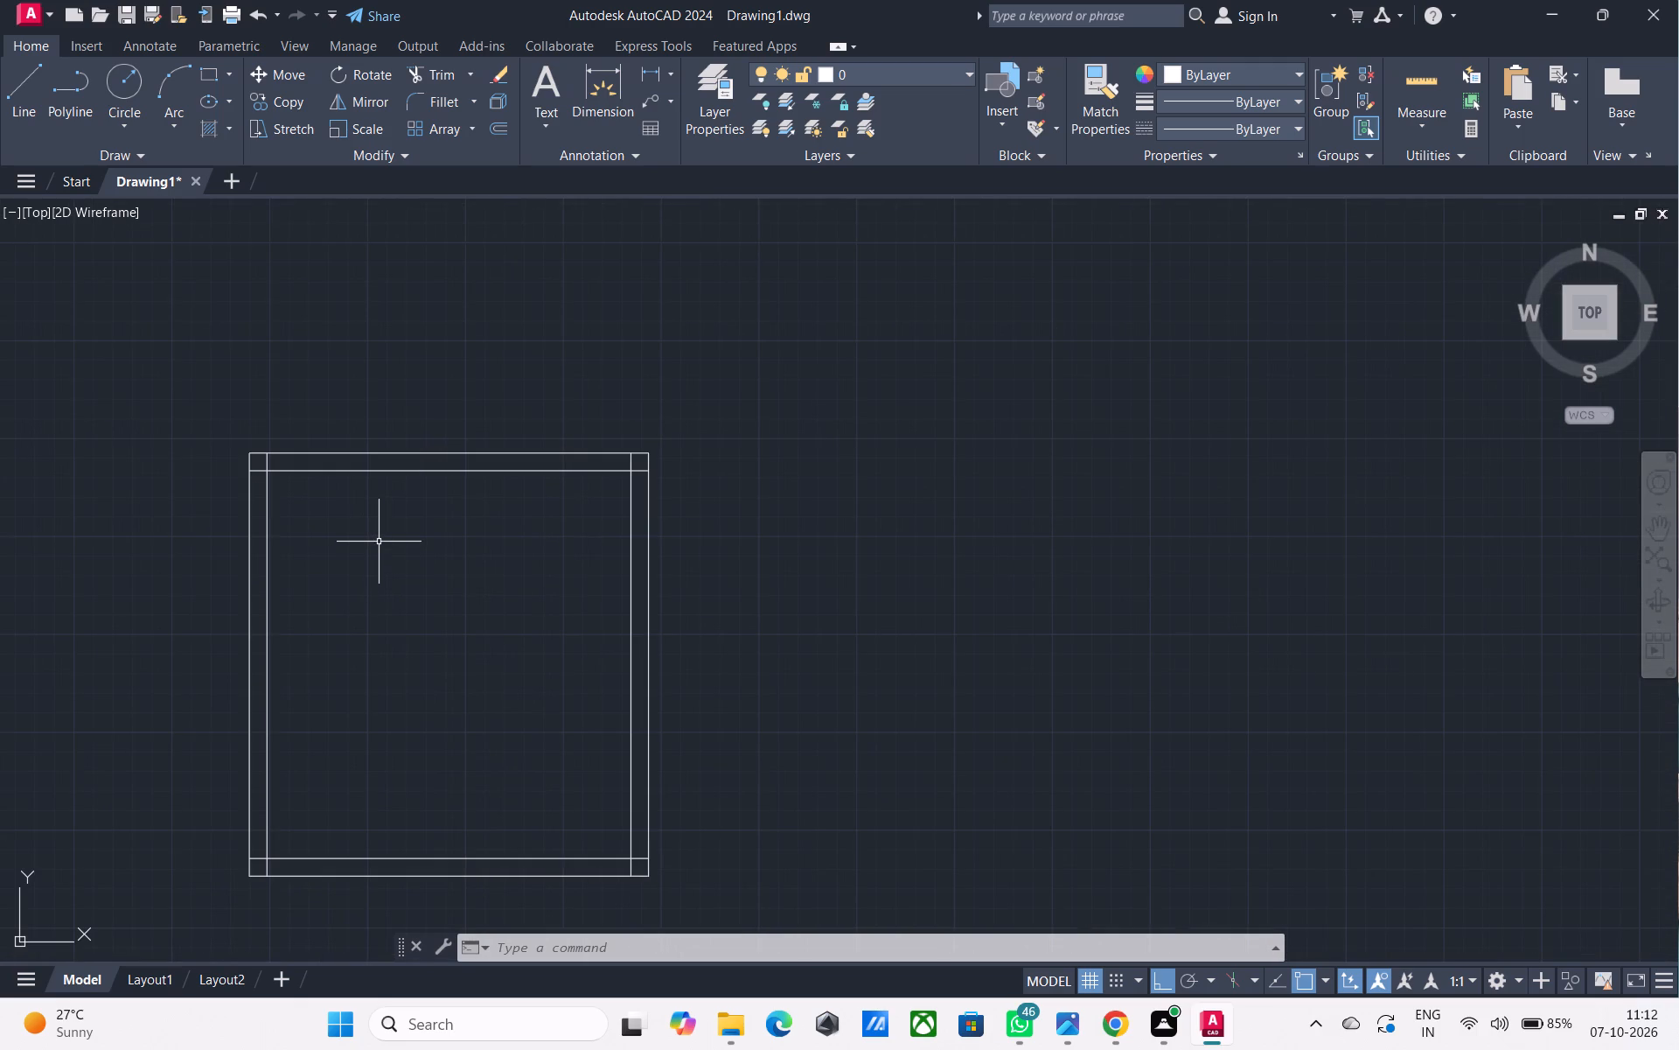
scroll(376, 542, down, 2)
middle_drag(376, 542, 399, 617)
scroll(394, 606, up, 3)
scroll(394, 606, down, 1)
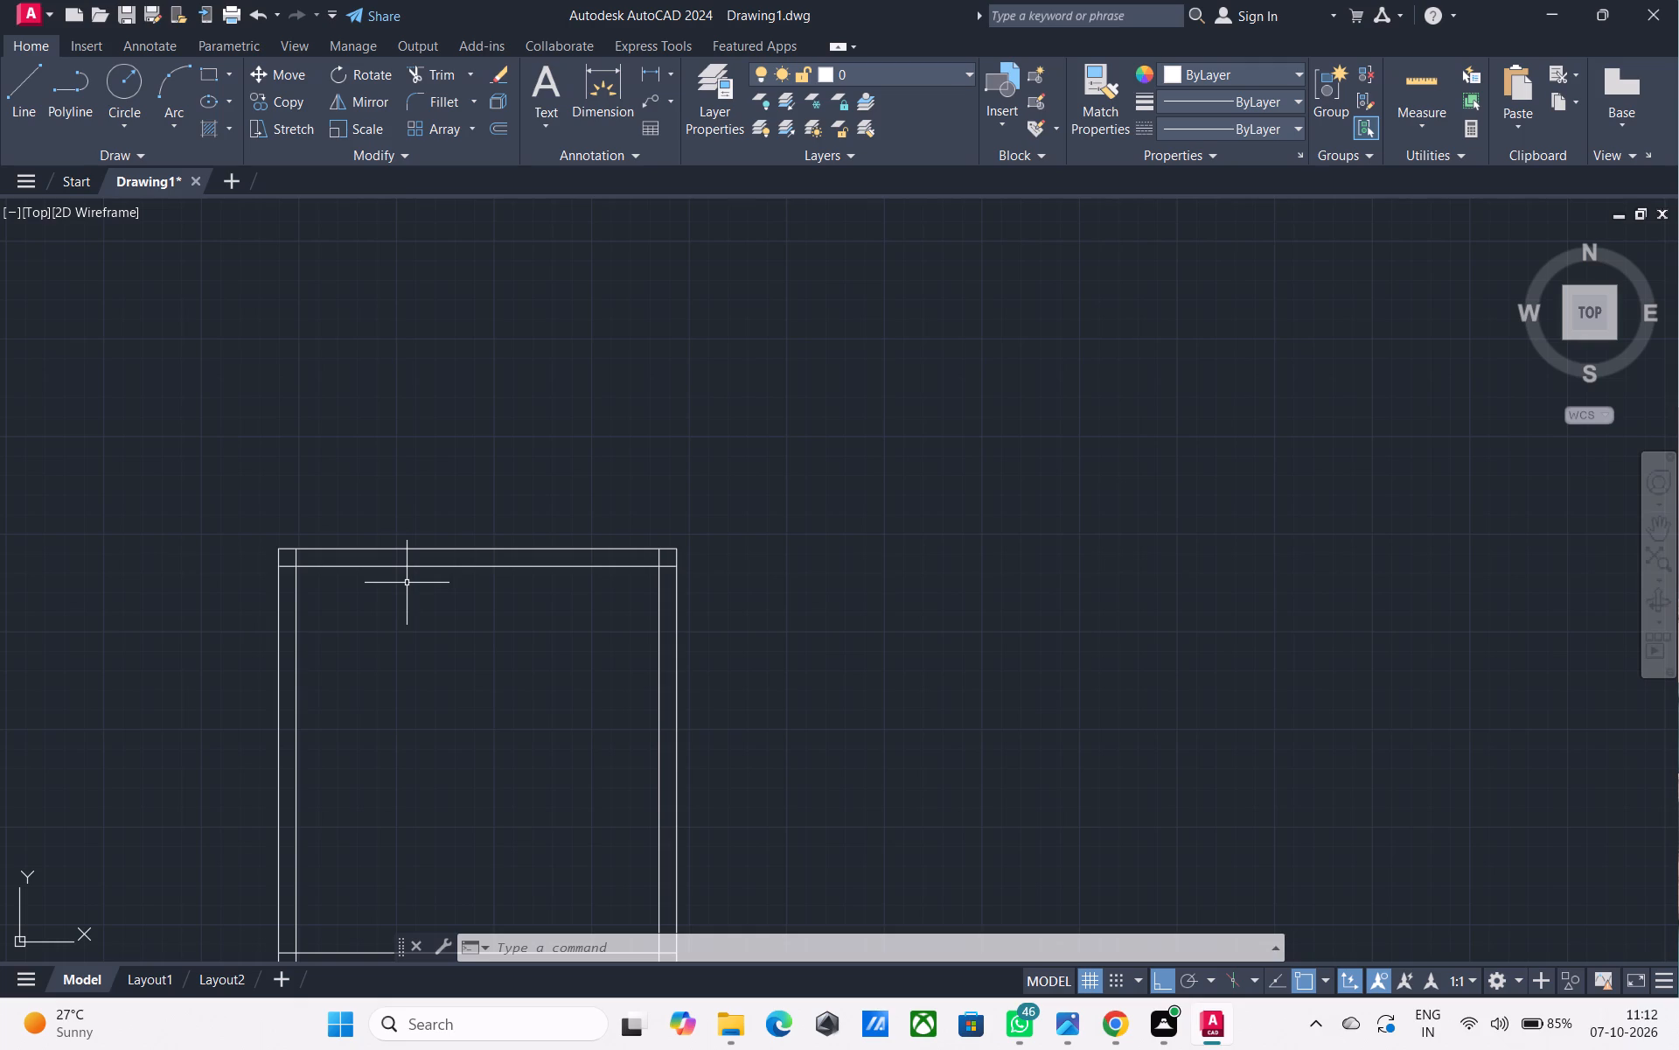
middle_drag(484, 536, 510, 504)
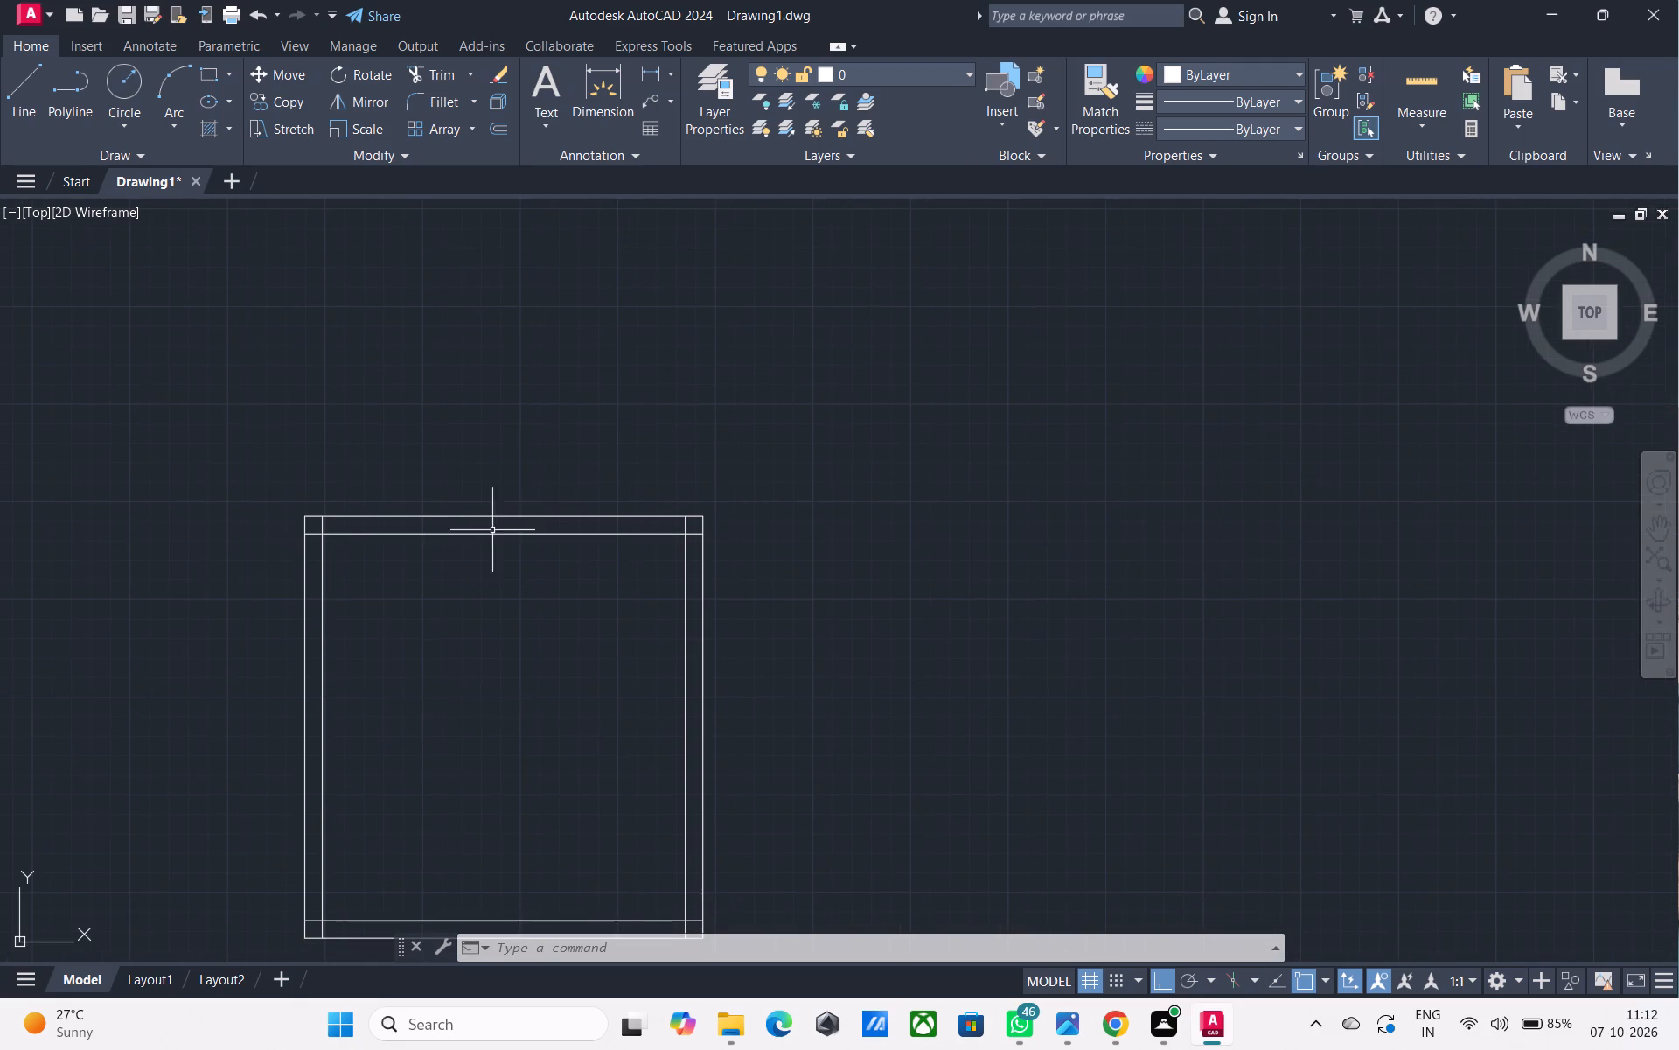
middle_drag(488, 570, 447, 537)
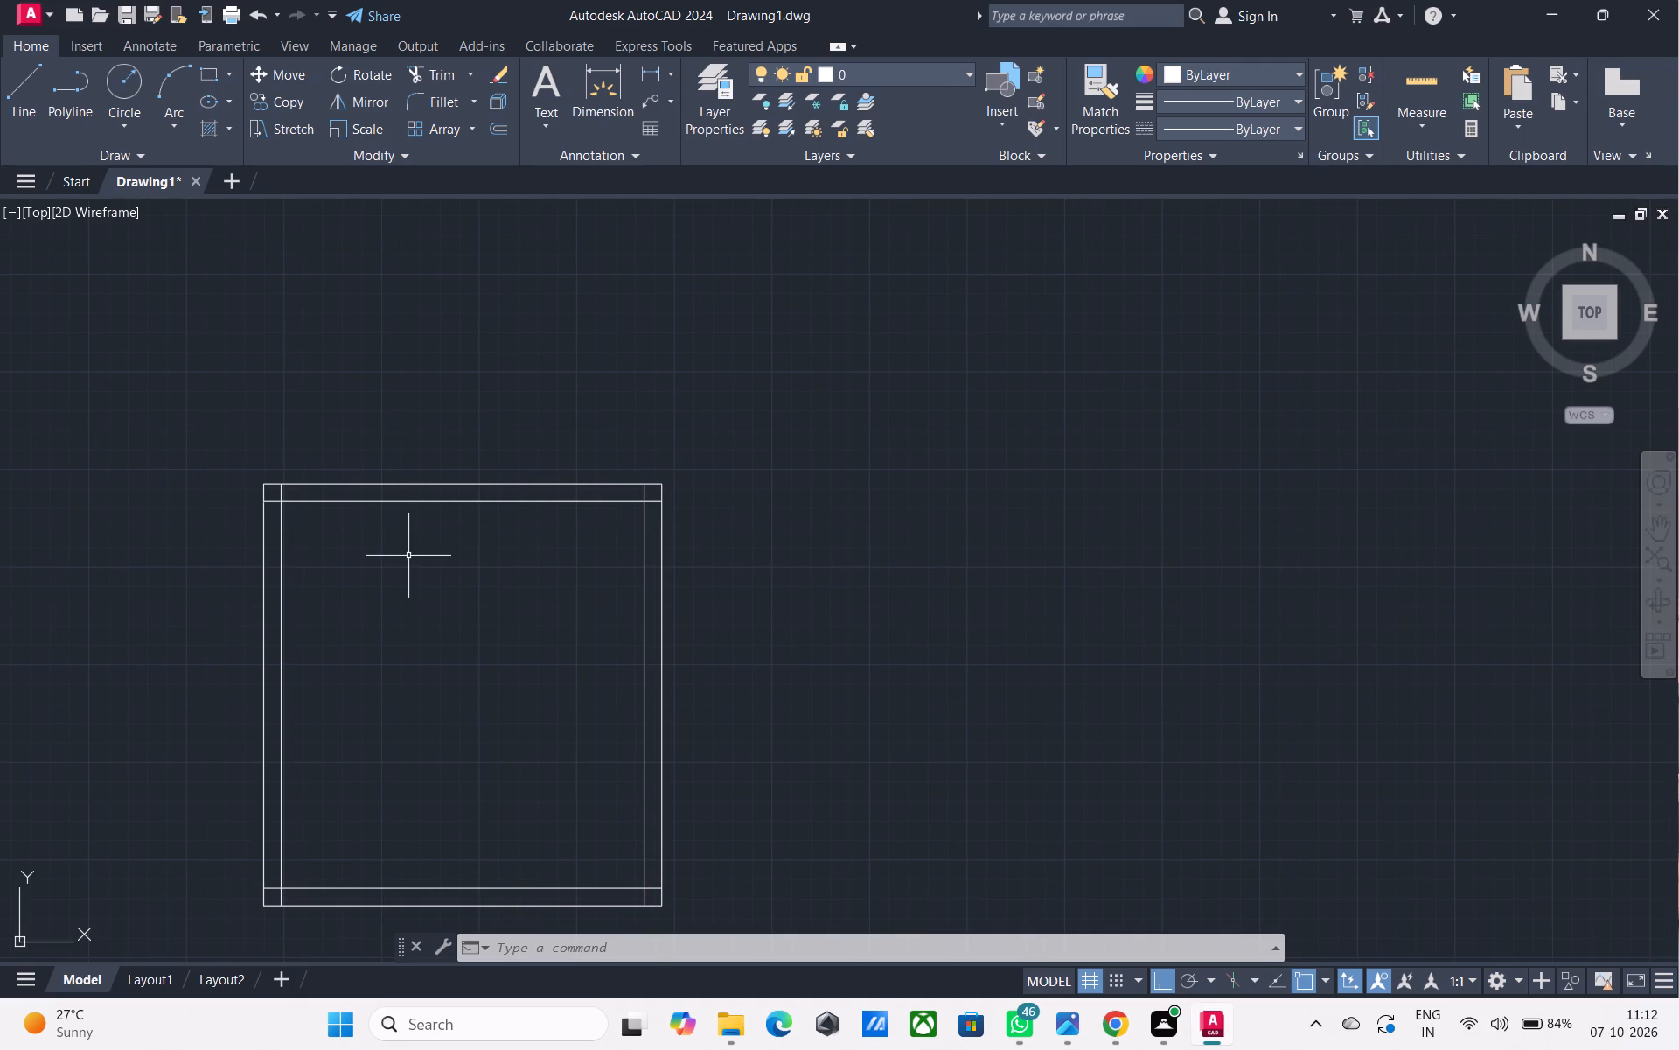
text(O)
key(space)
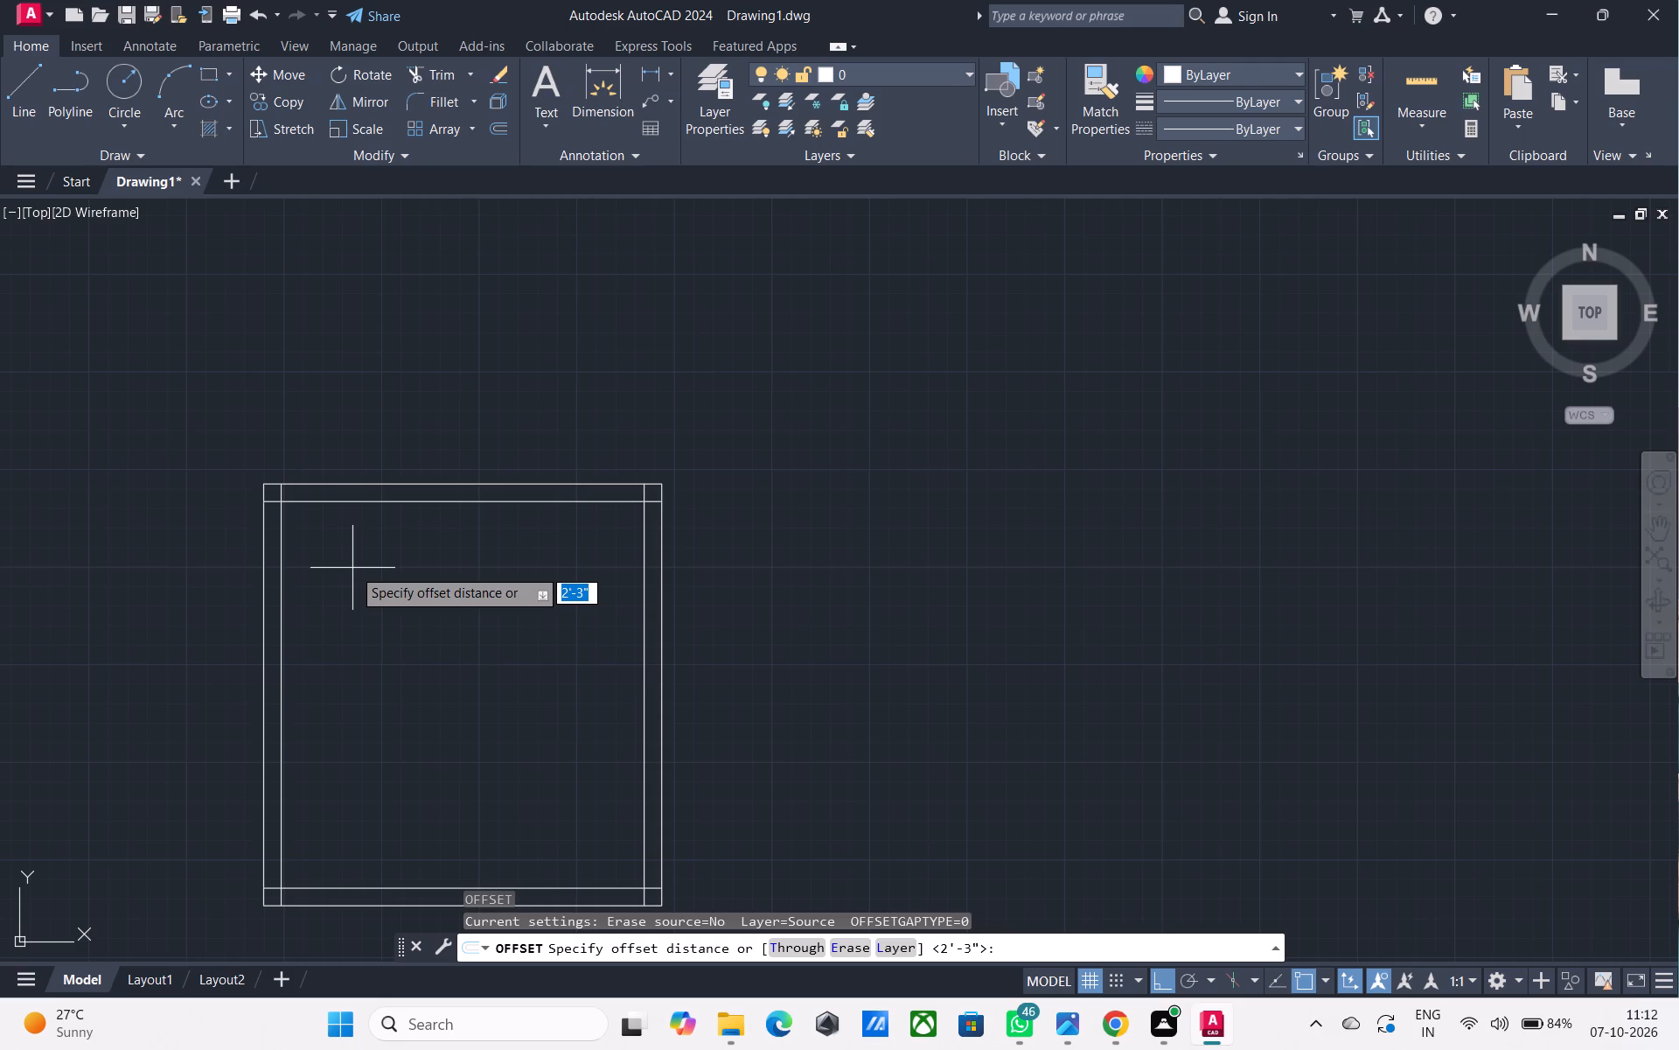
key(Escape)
Draw a vertical centre line from the midpoint of the top wall's inner line down to the bottom wall's inner line.
key(l)
key(space)
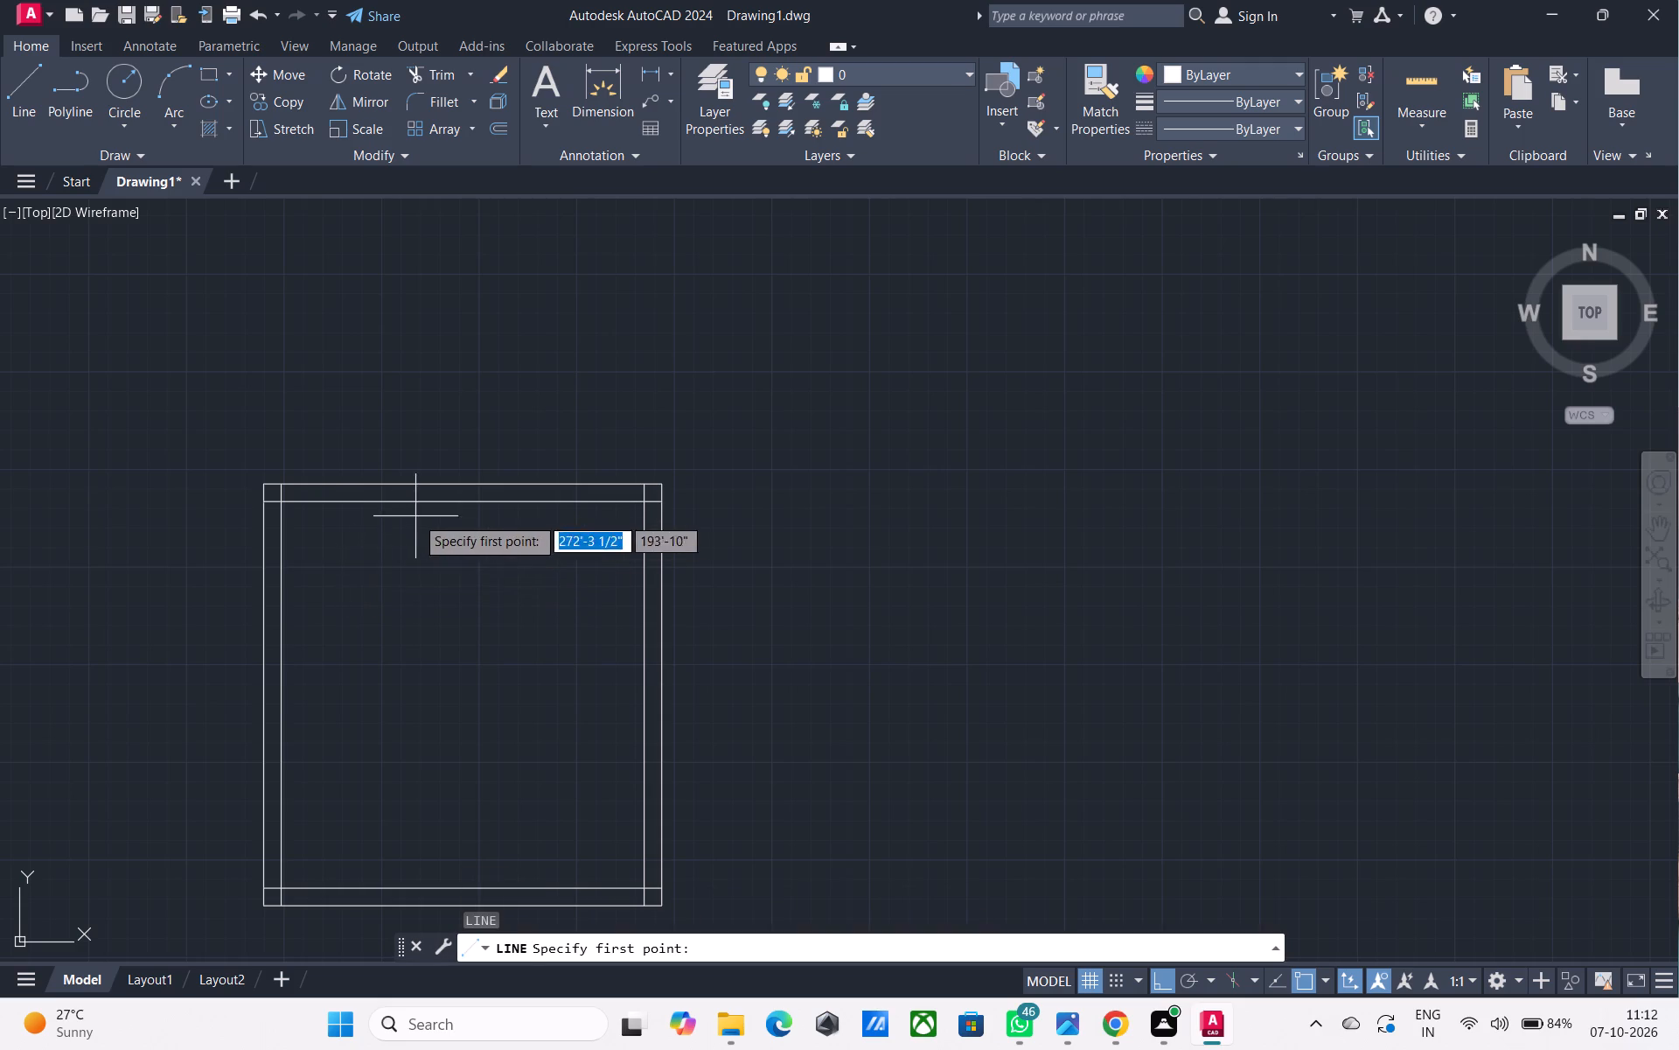
click(463, 500)
middle_drag(473, 647, 505, 490)
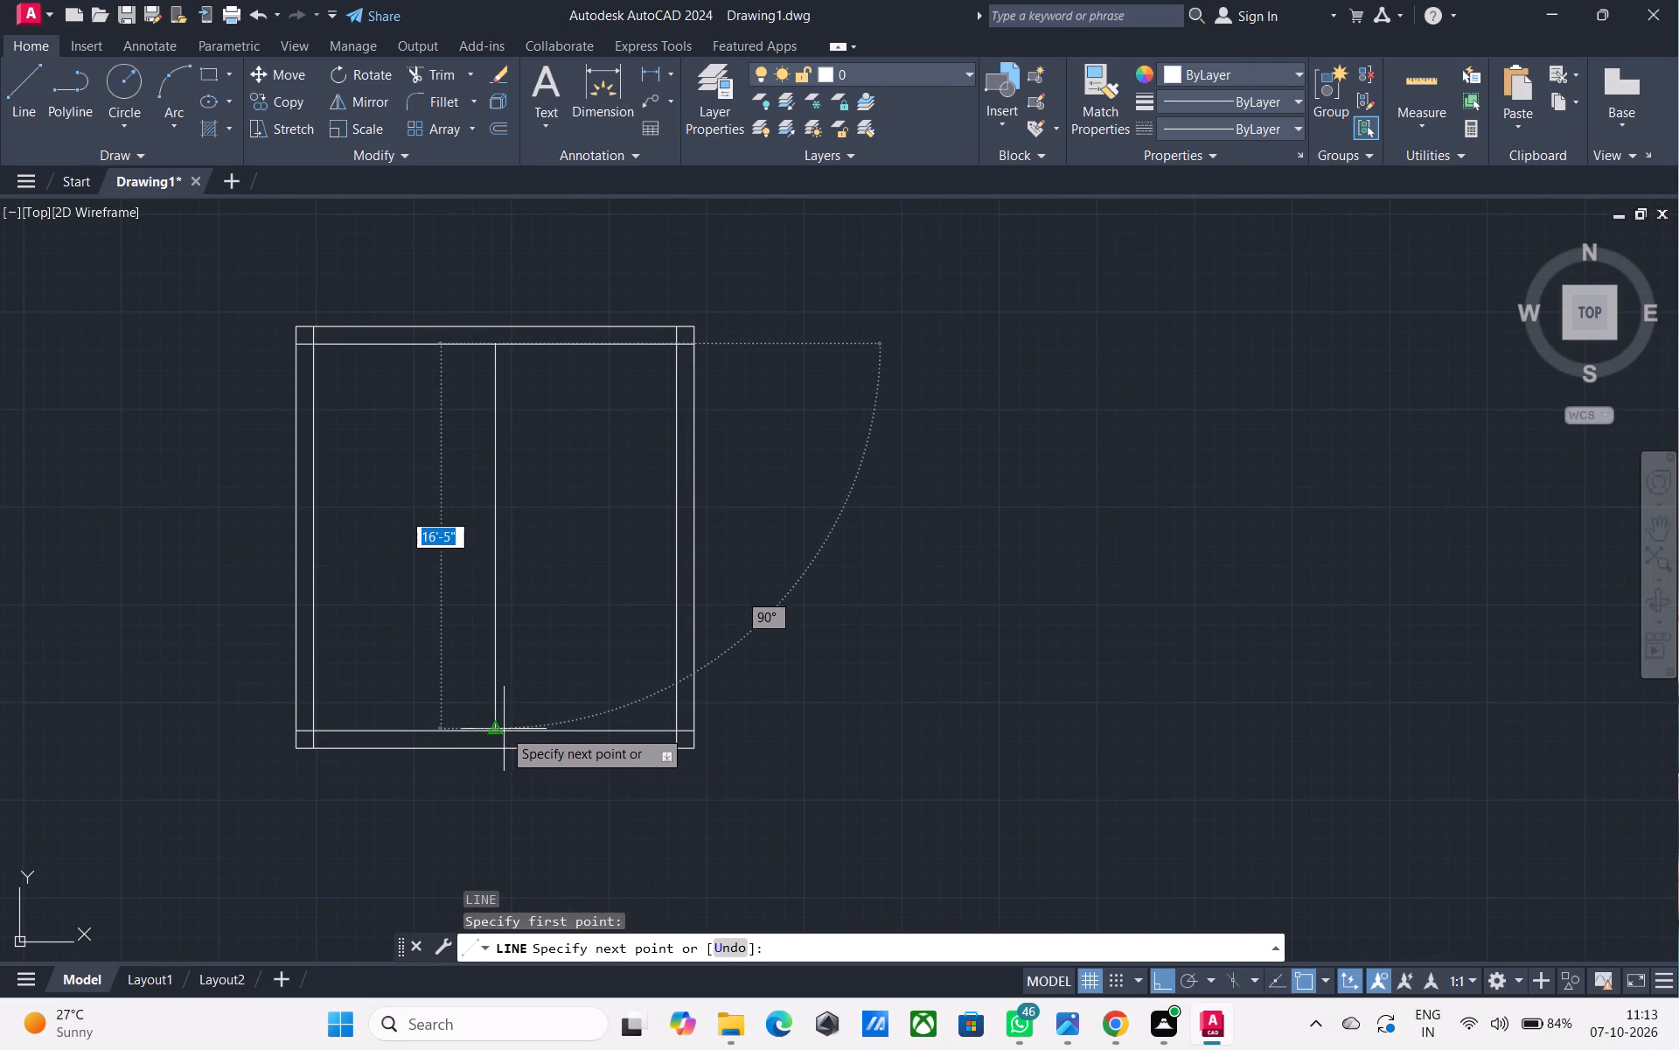
click(500, 728)
key(Escape)
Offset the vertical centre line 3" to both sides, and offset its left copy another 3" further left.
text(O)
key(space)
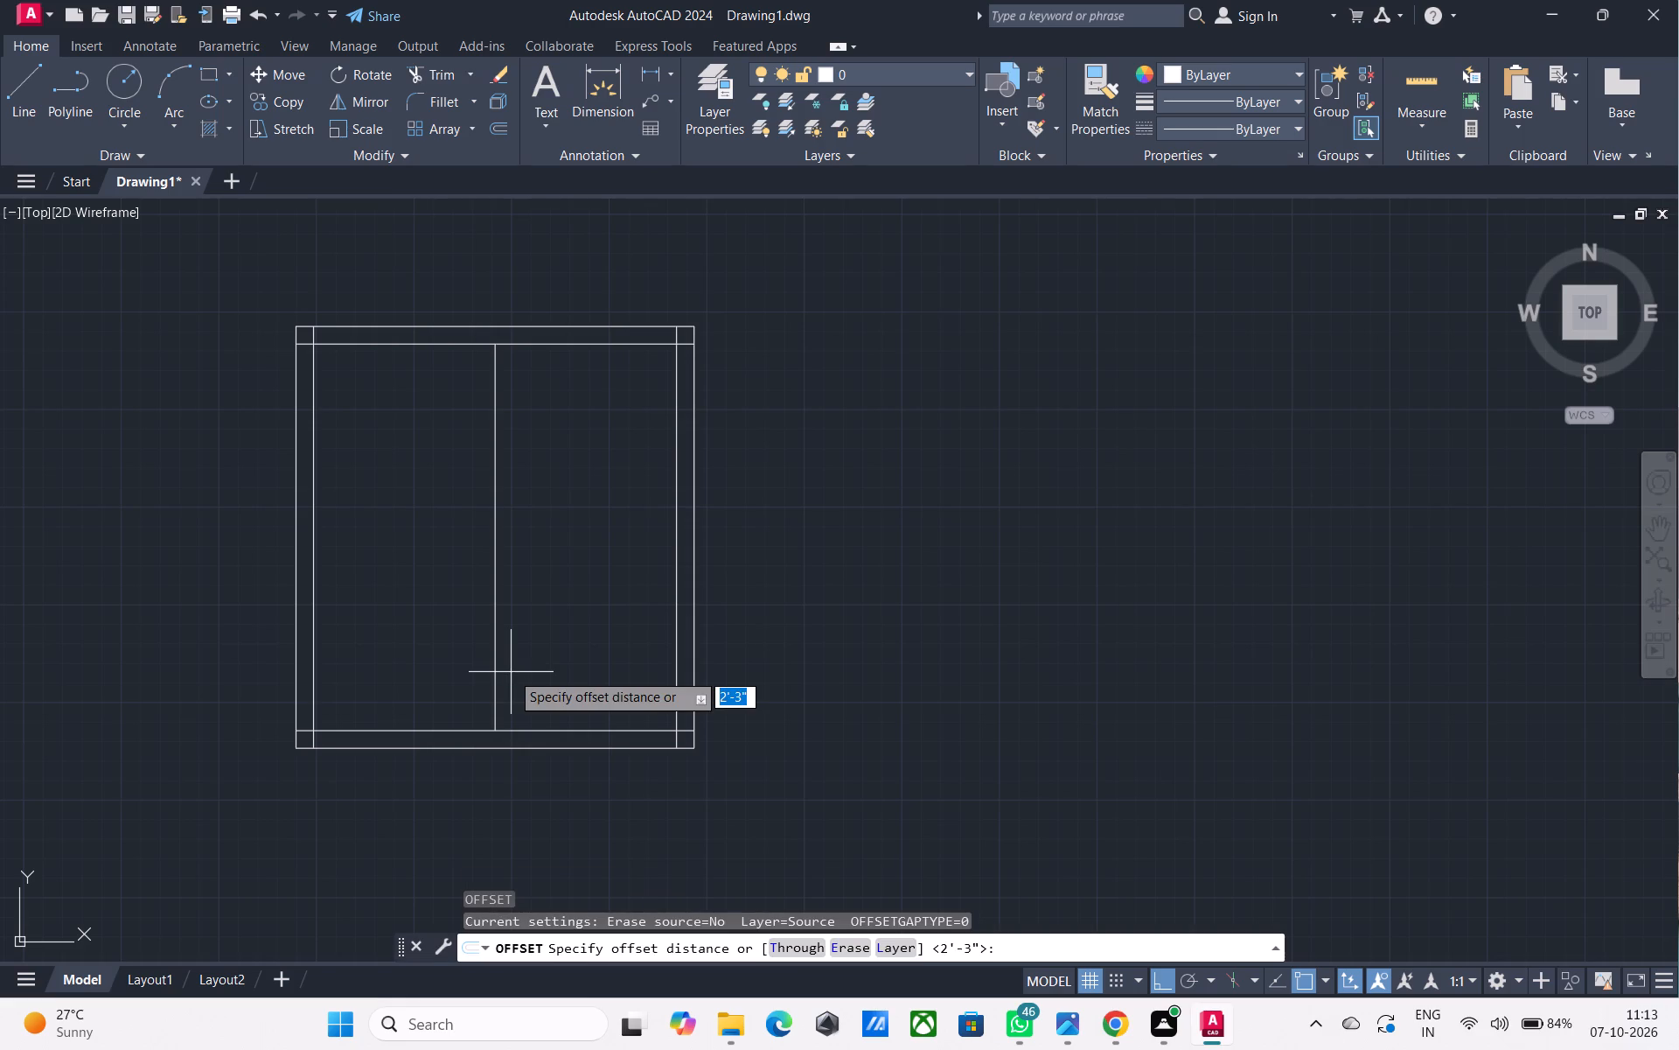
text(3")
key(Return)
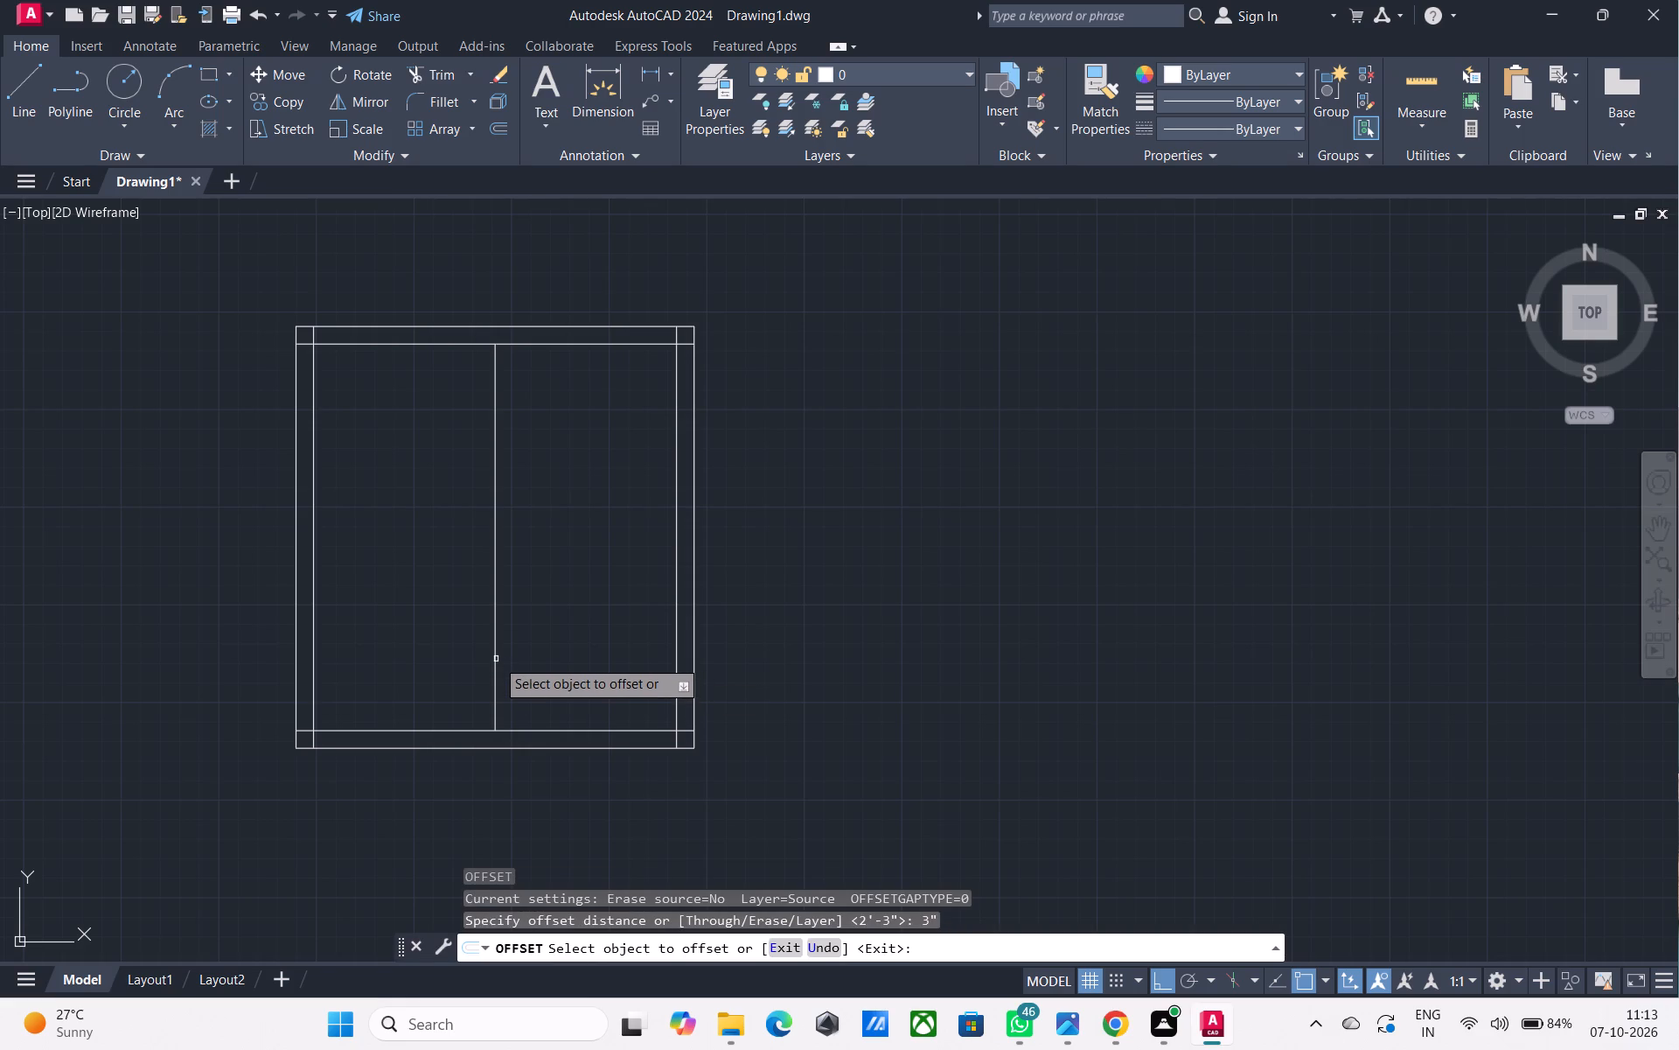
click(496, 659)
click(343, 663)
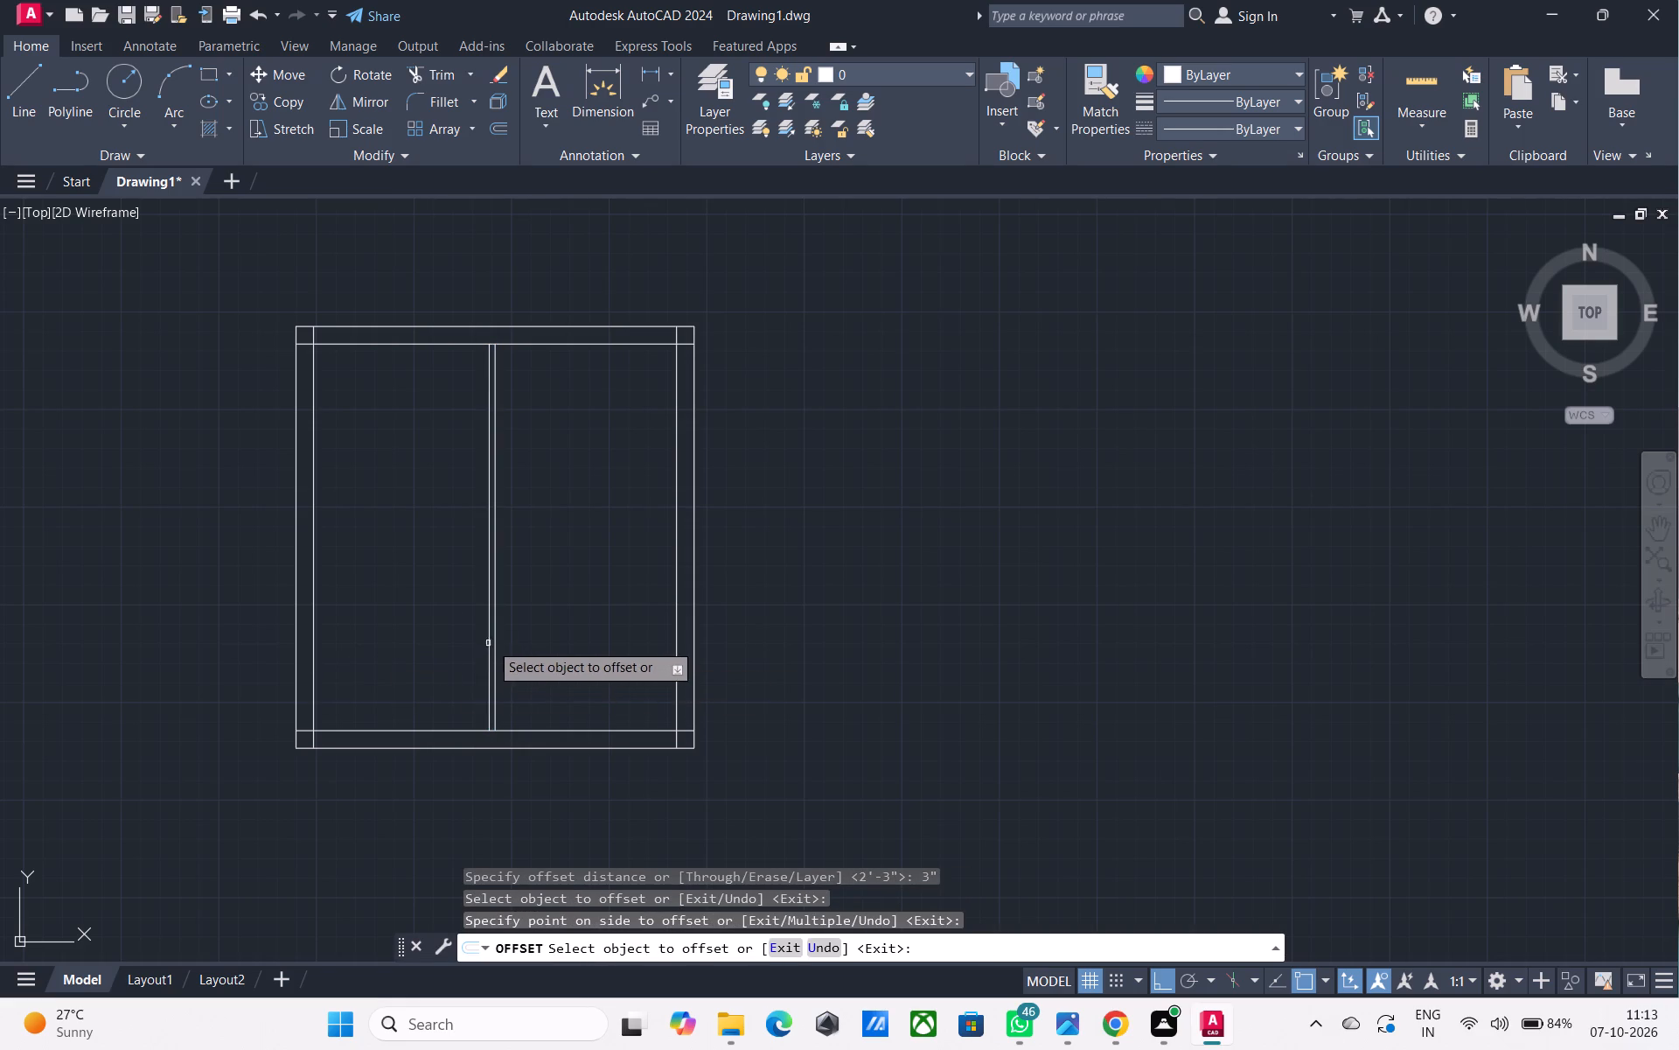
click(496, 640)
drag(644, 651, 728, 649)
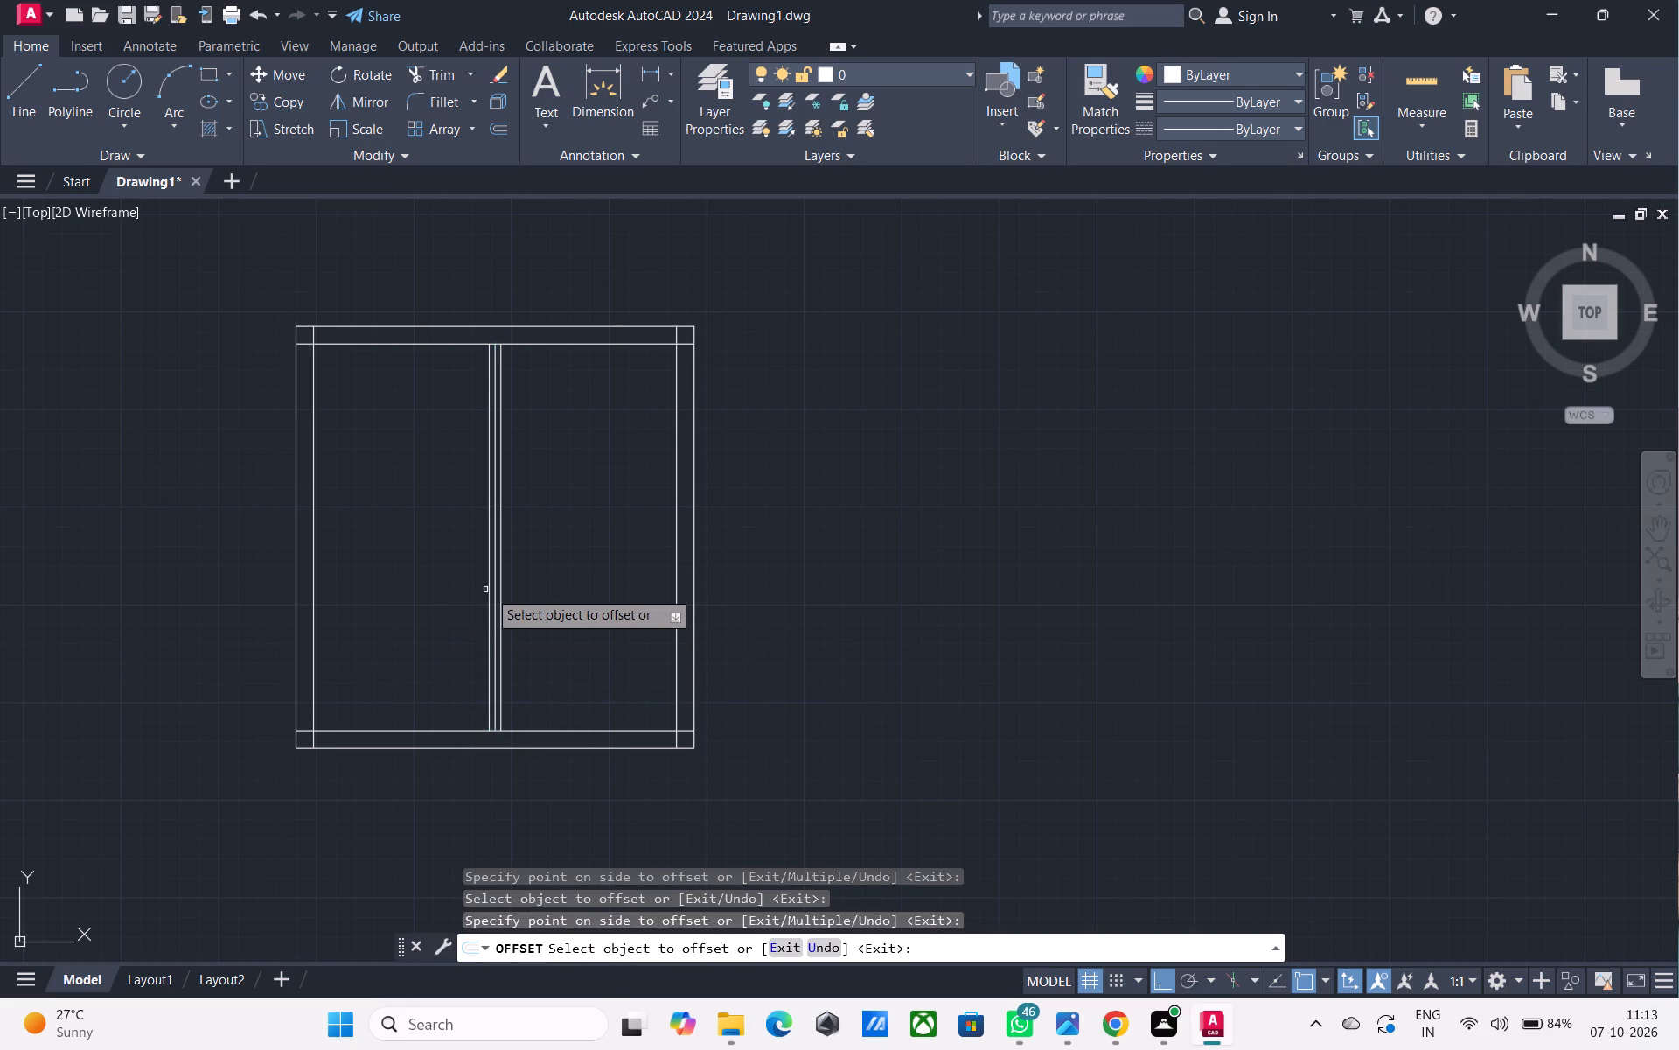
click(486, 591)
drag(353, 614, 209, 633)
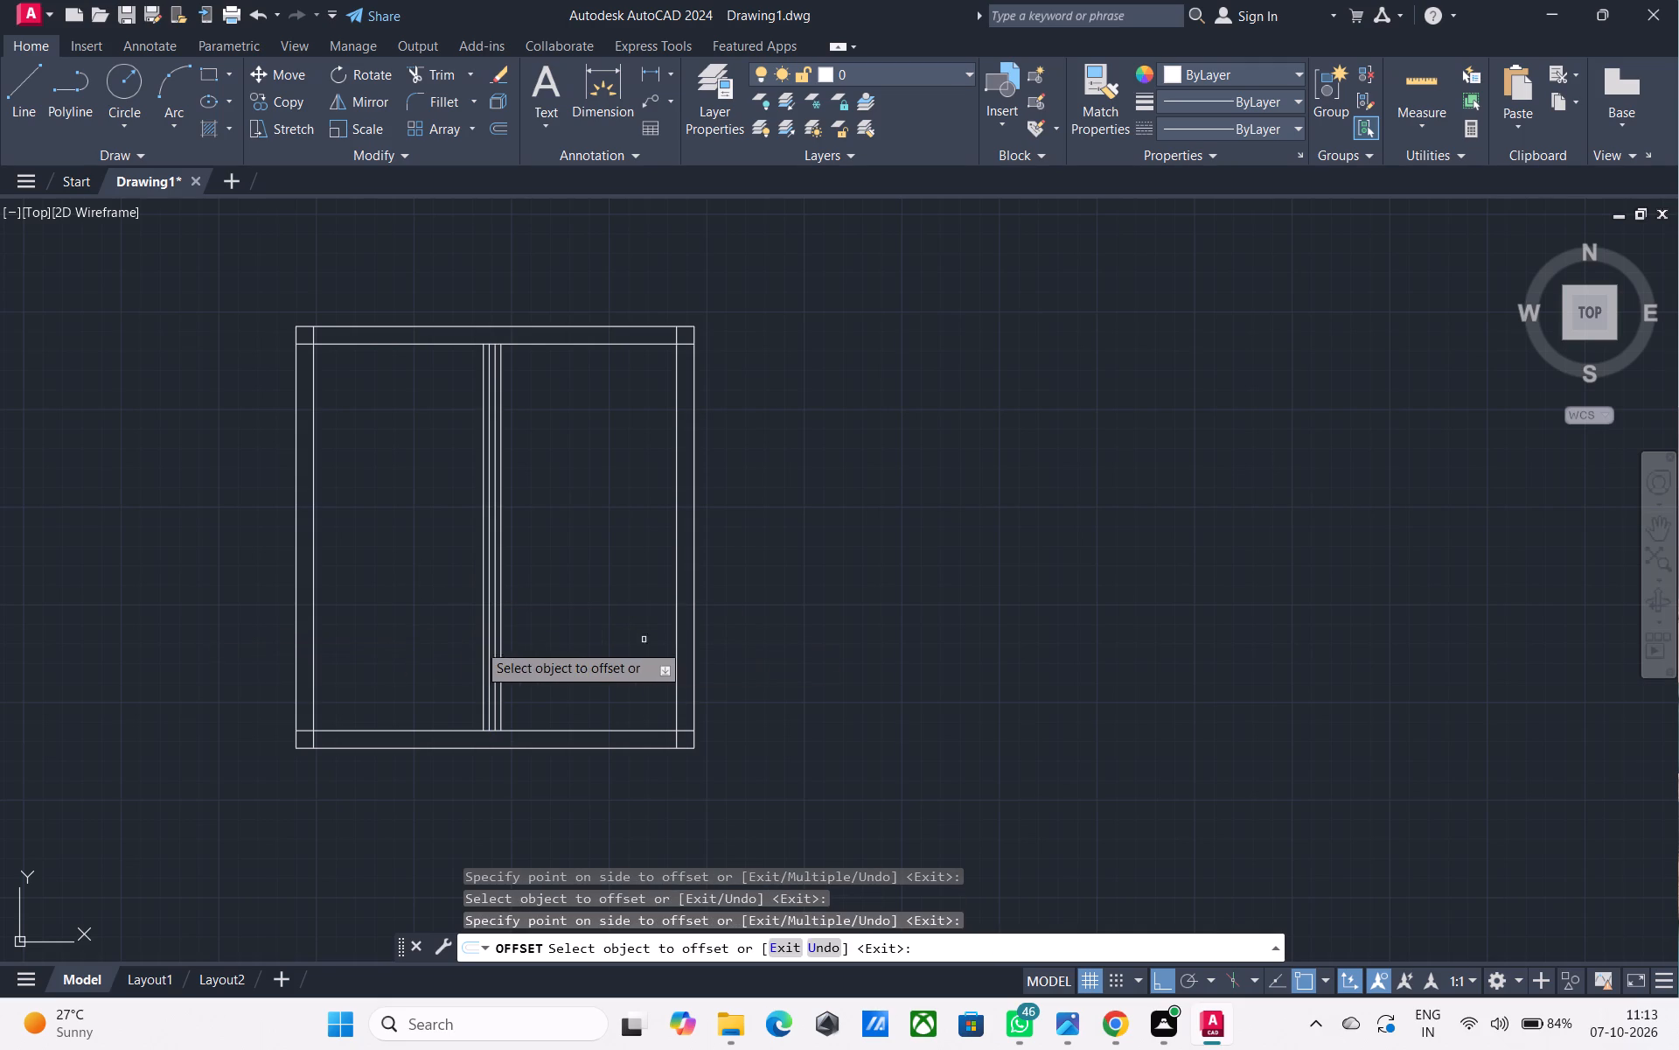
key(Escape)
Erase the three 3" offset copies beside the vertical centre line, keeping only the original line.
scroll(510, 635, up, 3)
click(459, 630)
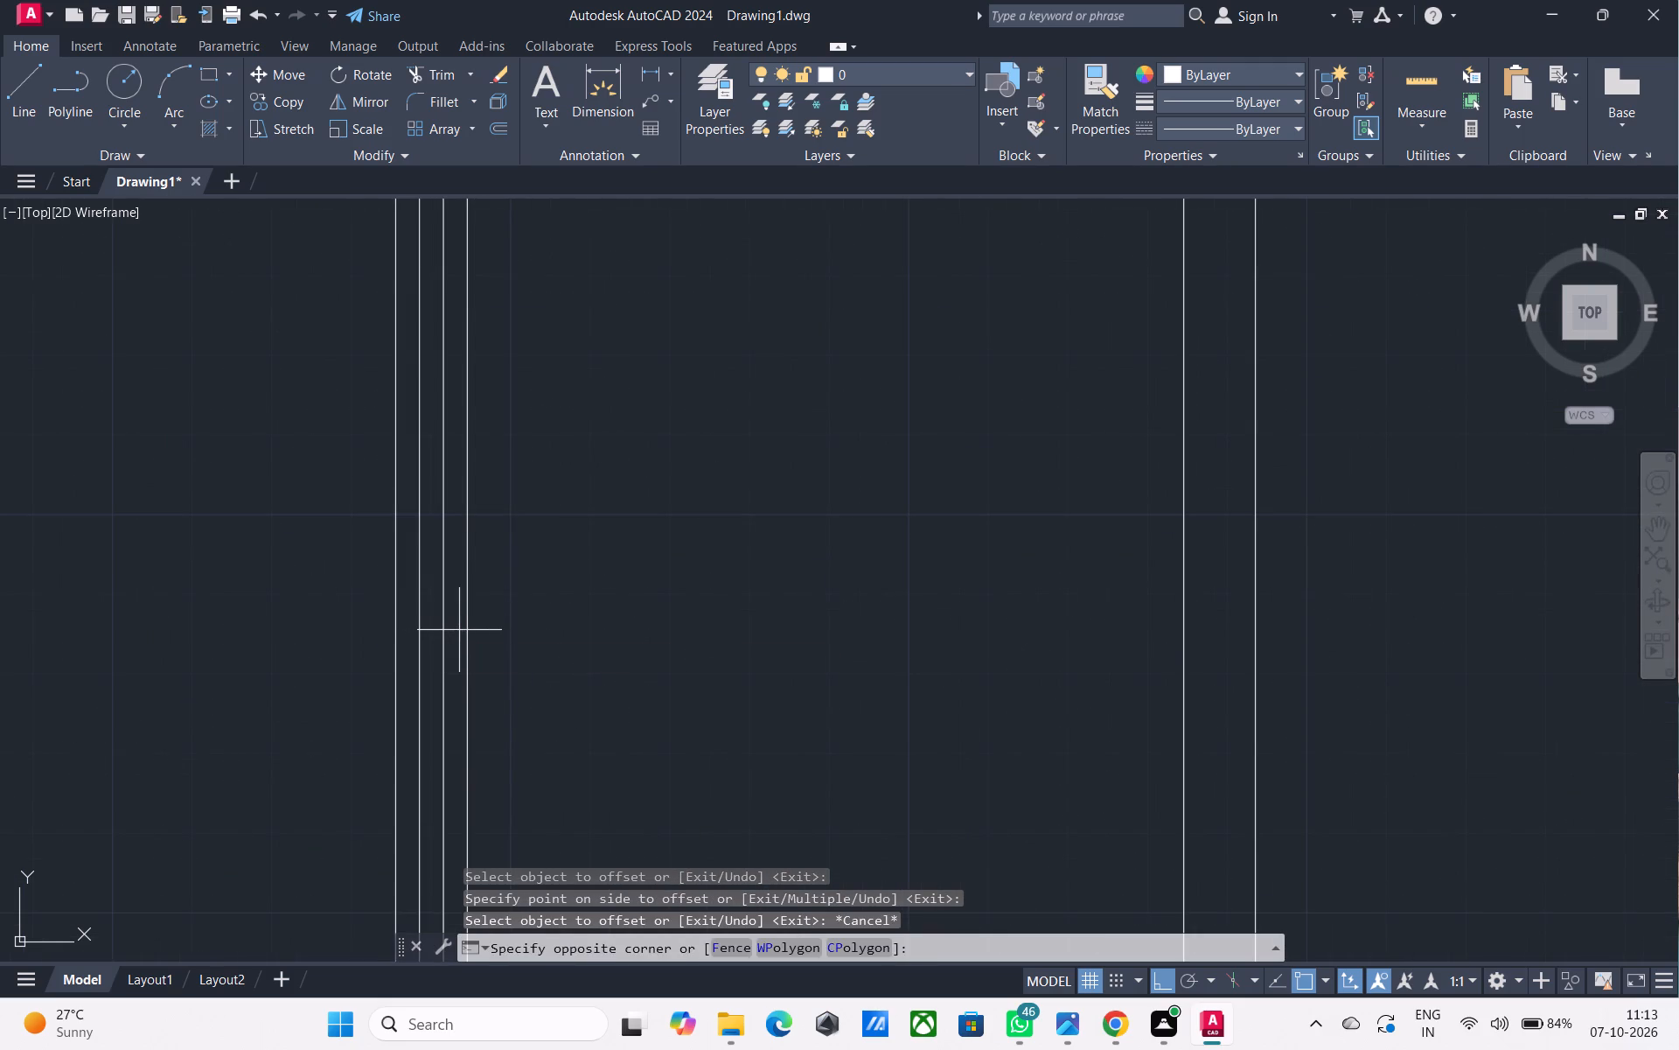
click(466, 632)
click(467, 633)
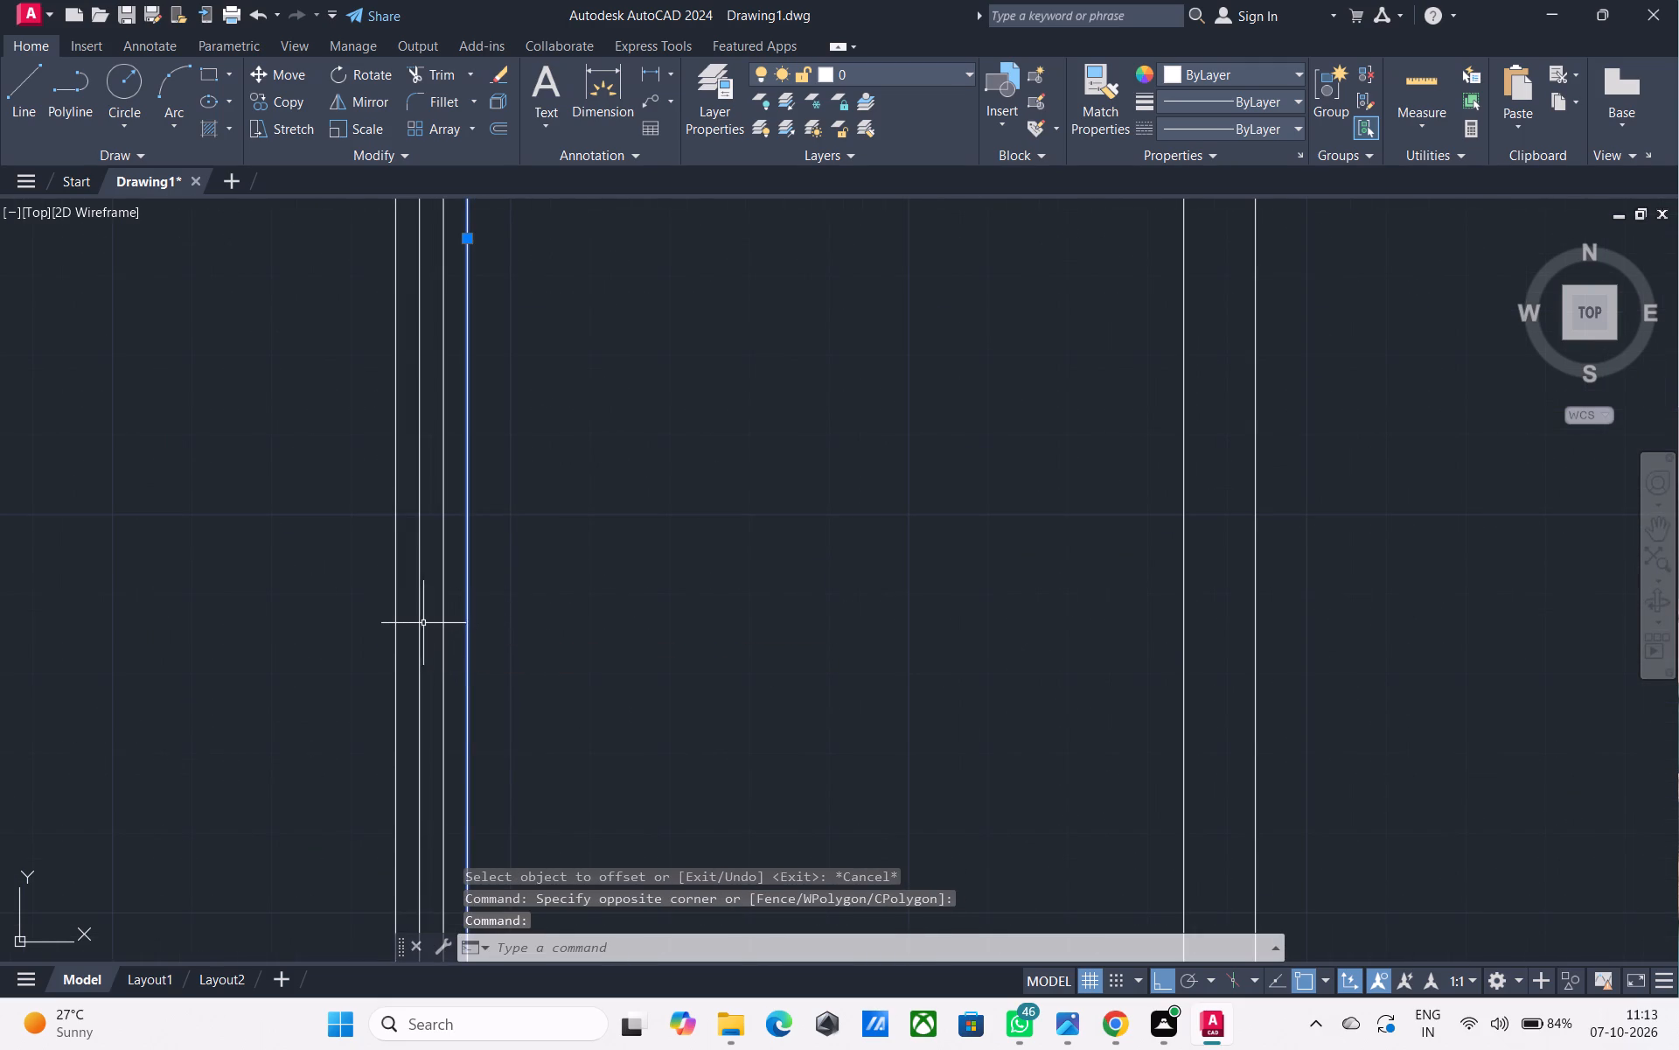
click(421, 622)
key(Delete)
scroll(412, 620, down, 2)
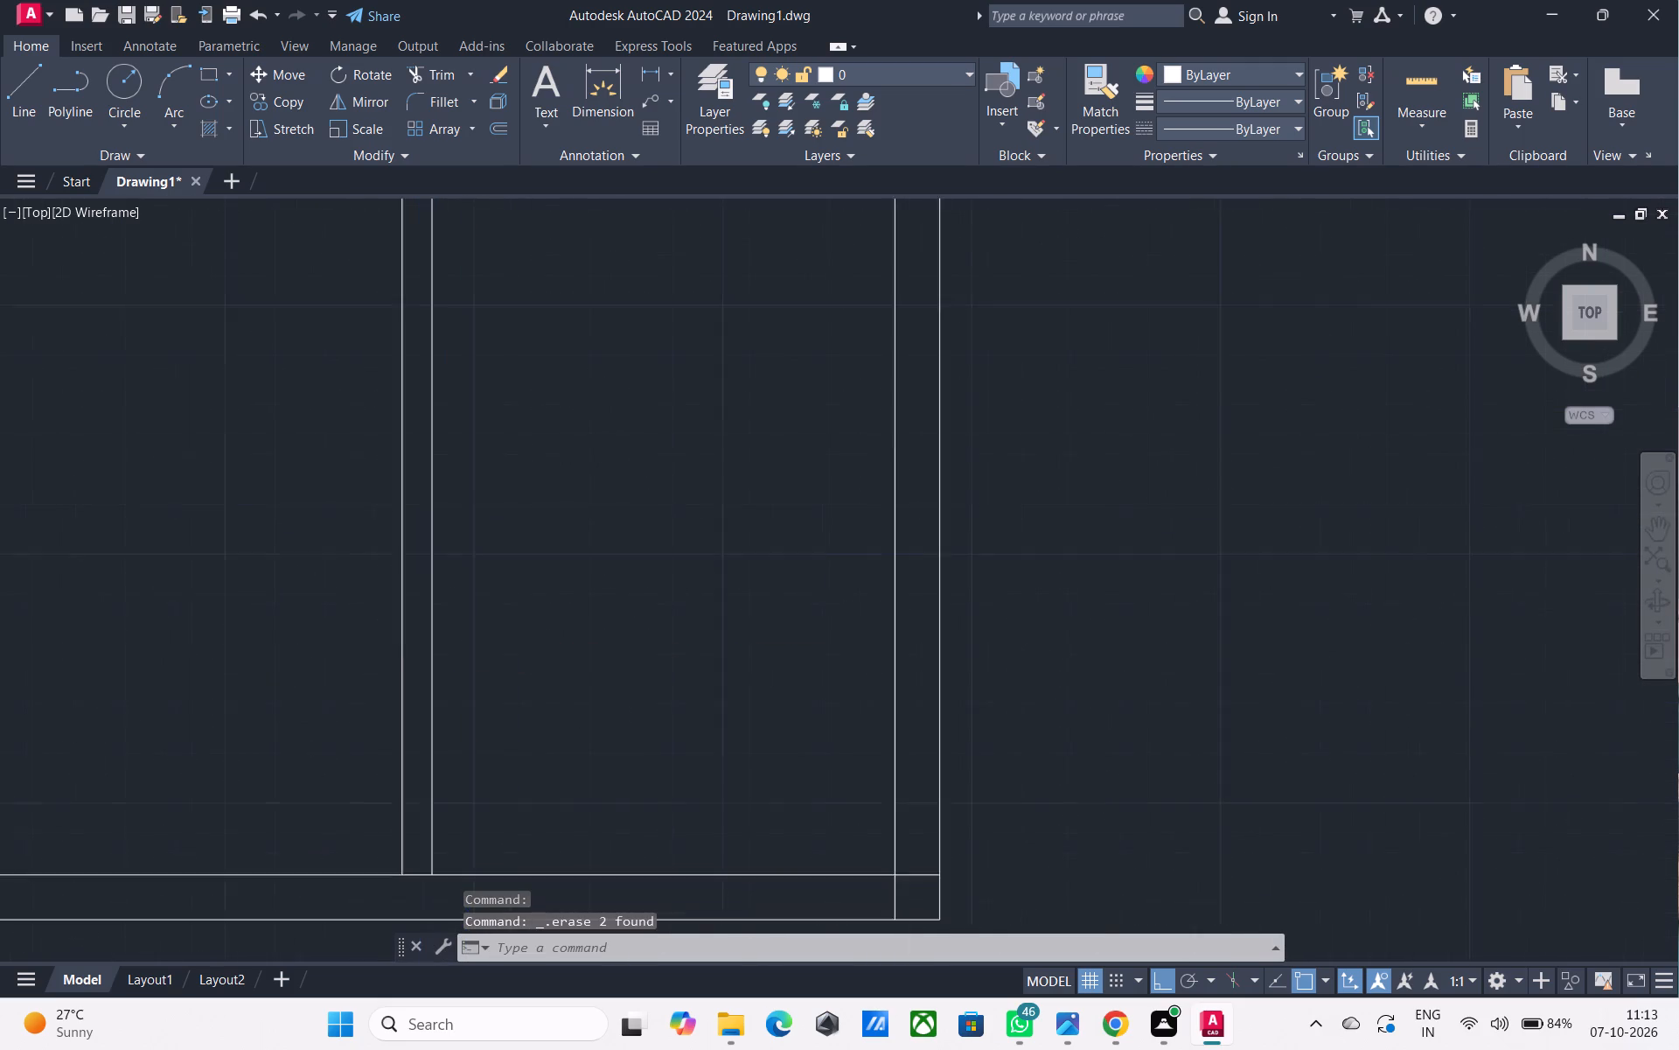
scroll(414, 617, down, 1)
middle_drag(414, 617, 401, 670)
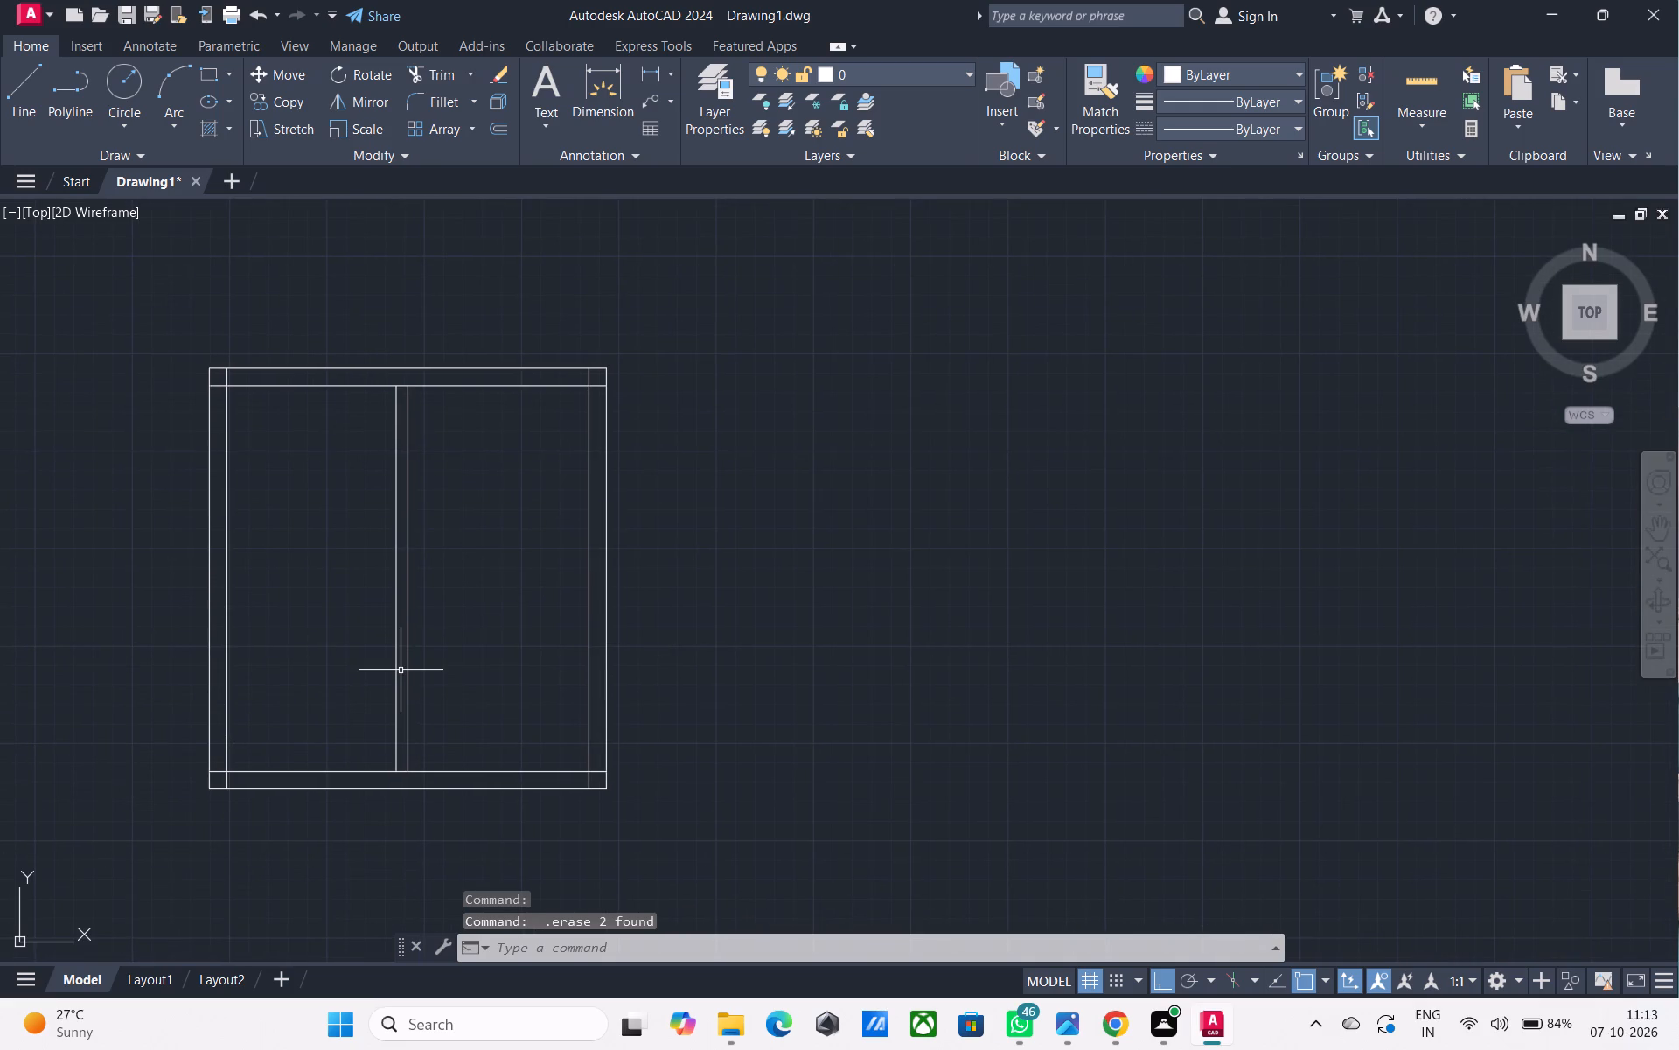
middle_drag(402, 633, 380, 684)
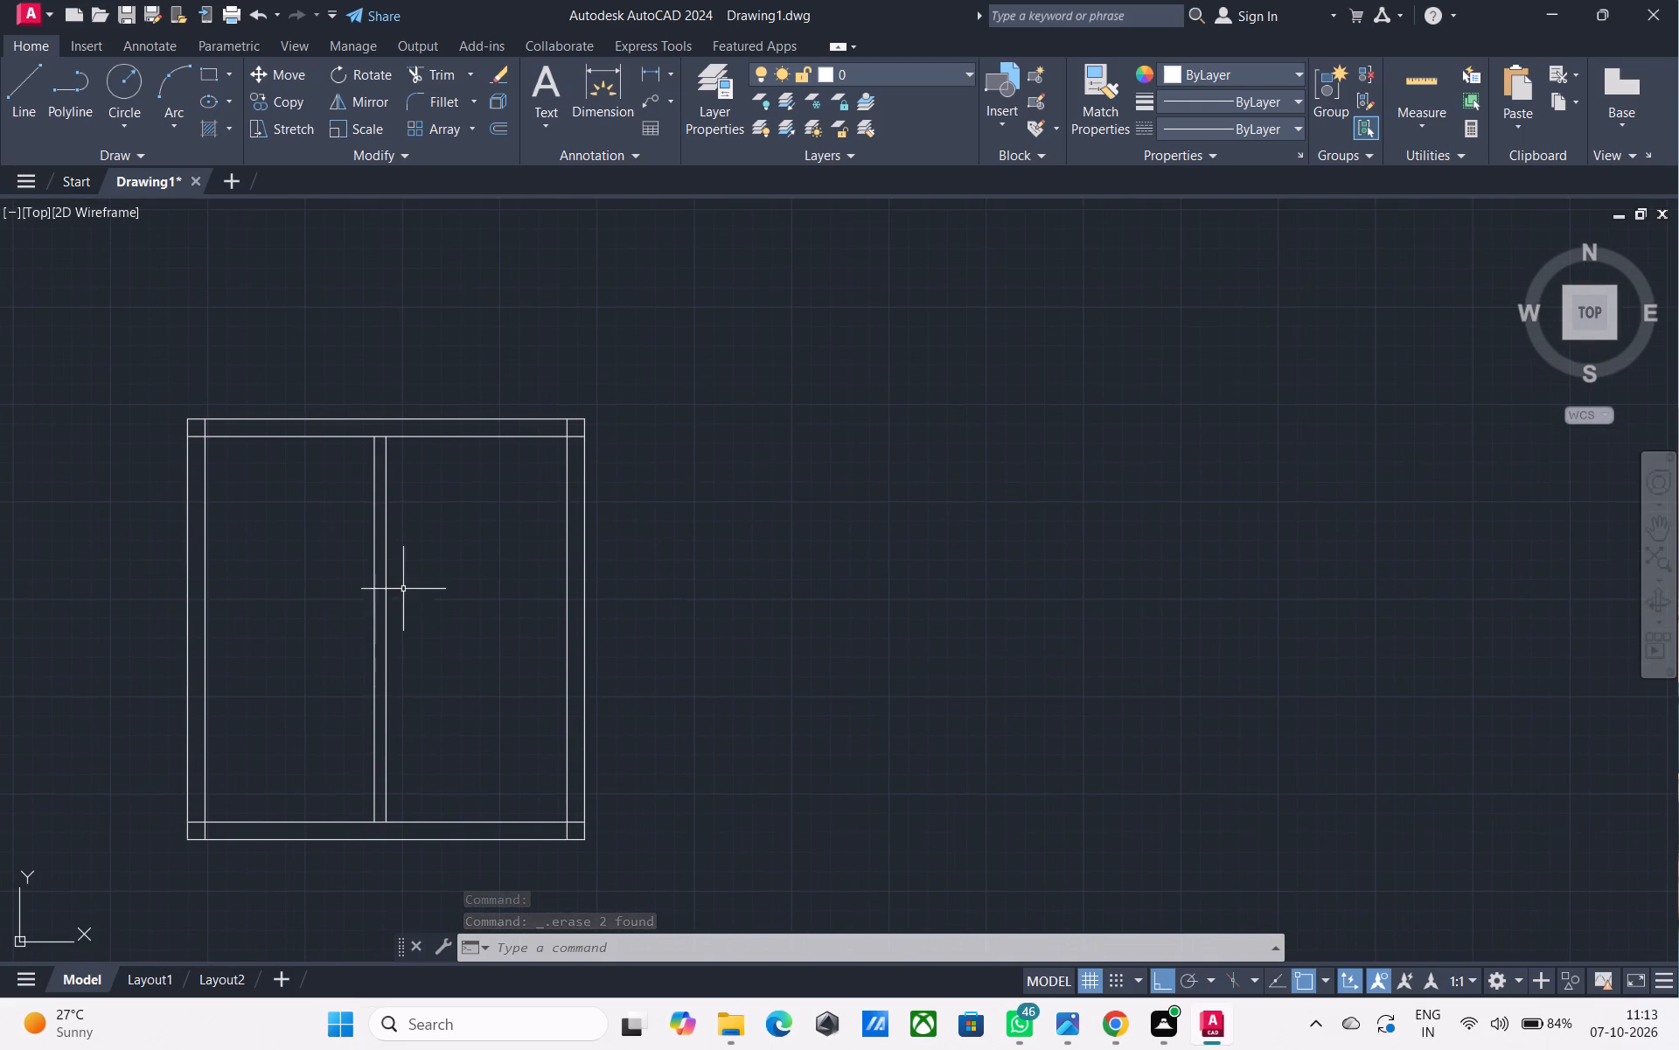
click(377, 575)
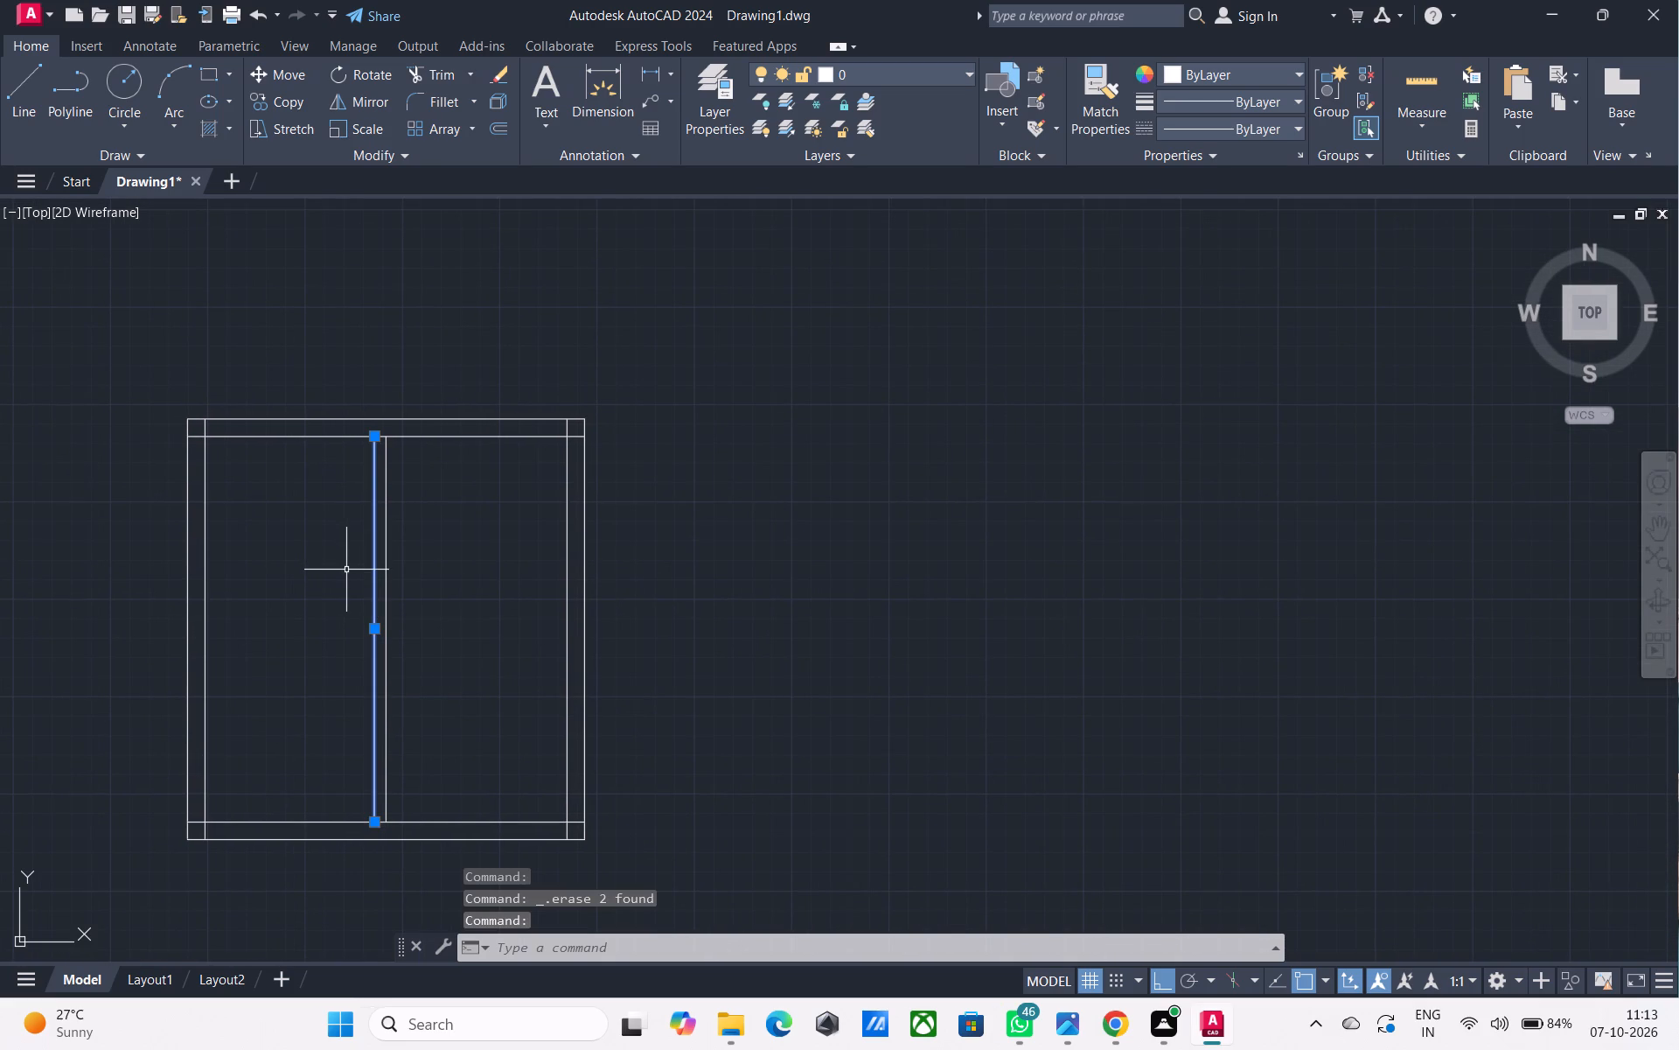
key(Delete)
Offset the vertical centre line 6" to the right to form the partition wall.
text(O)
key(space)
text(6")
key(Return)
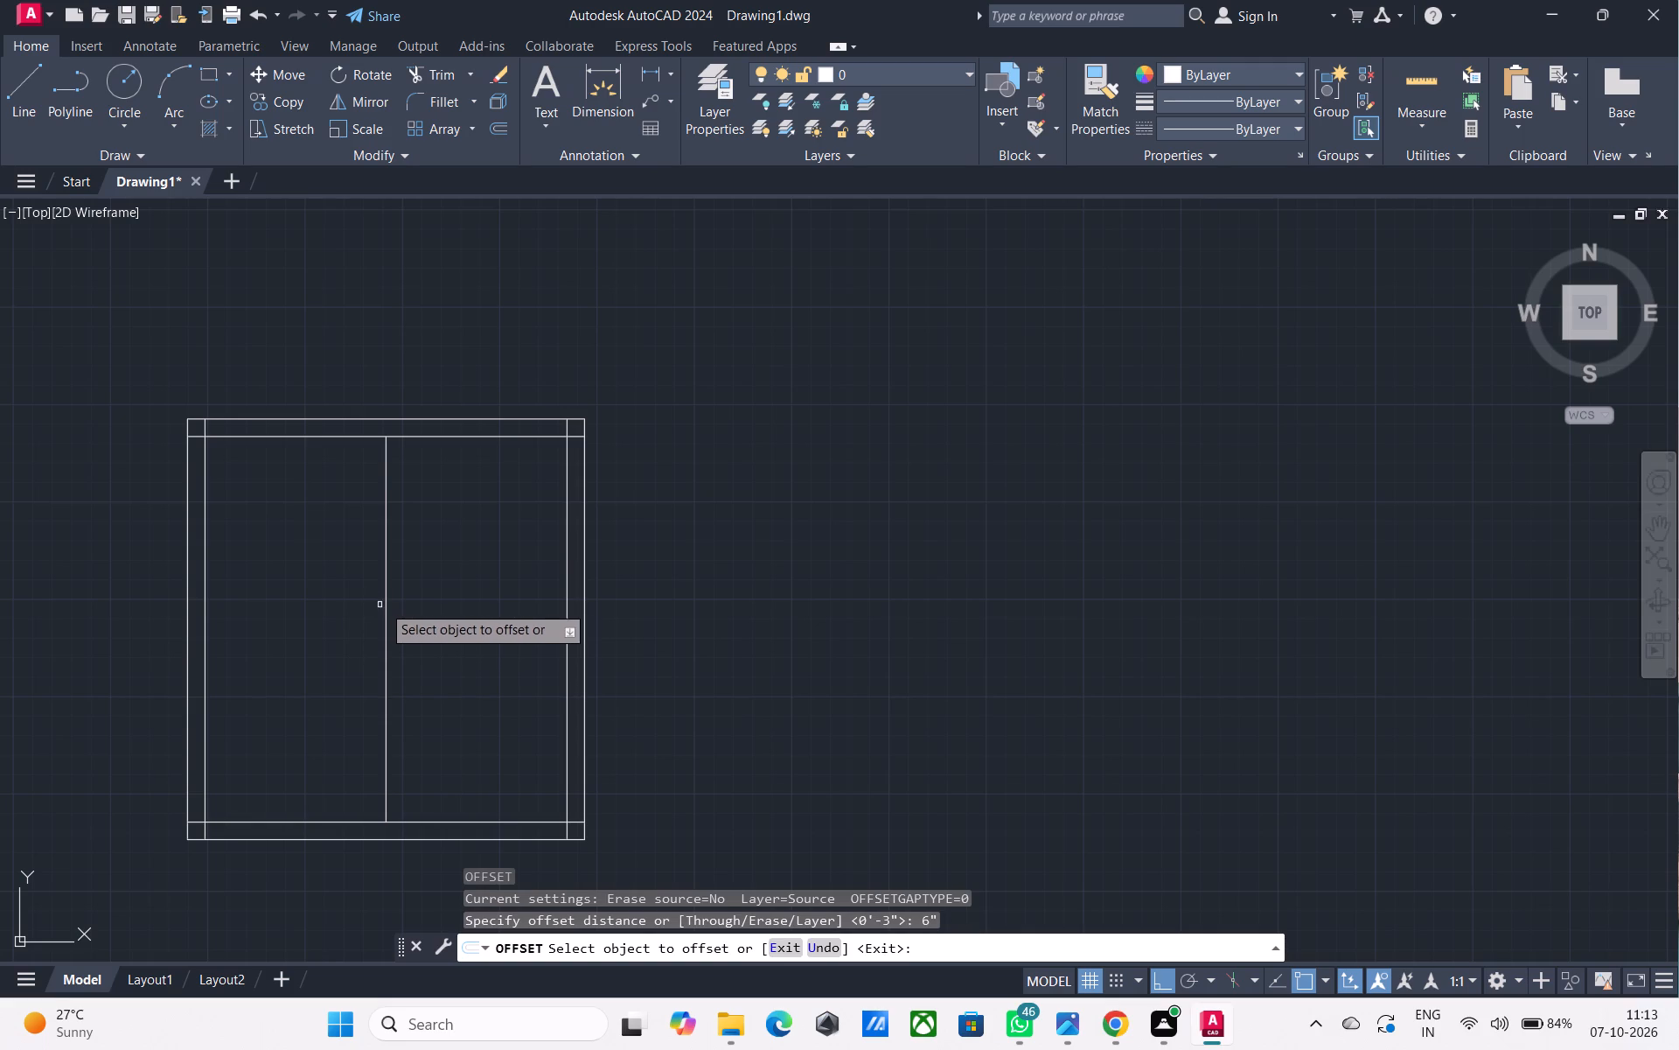
click(387, 605)
drag(570, 605, 610, 605)
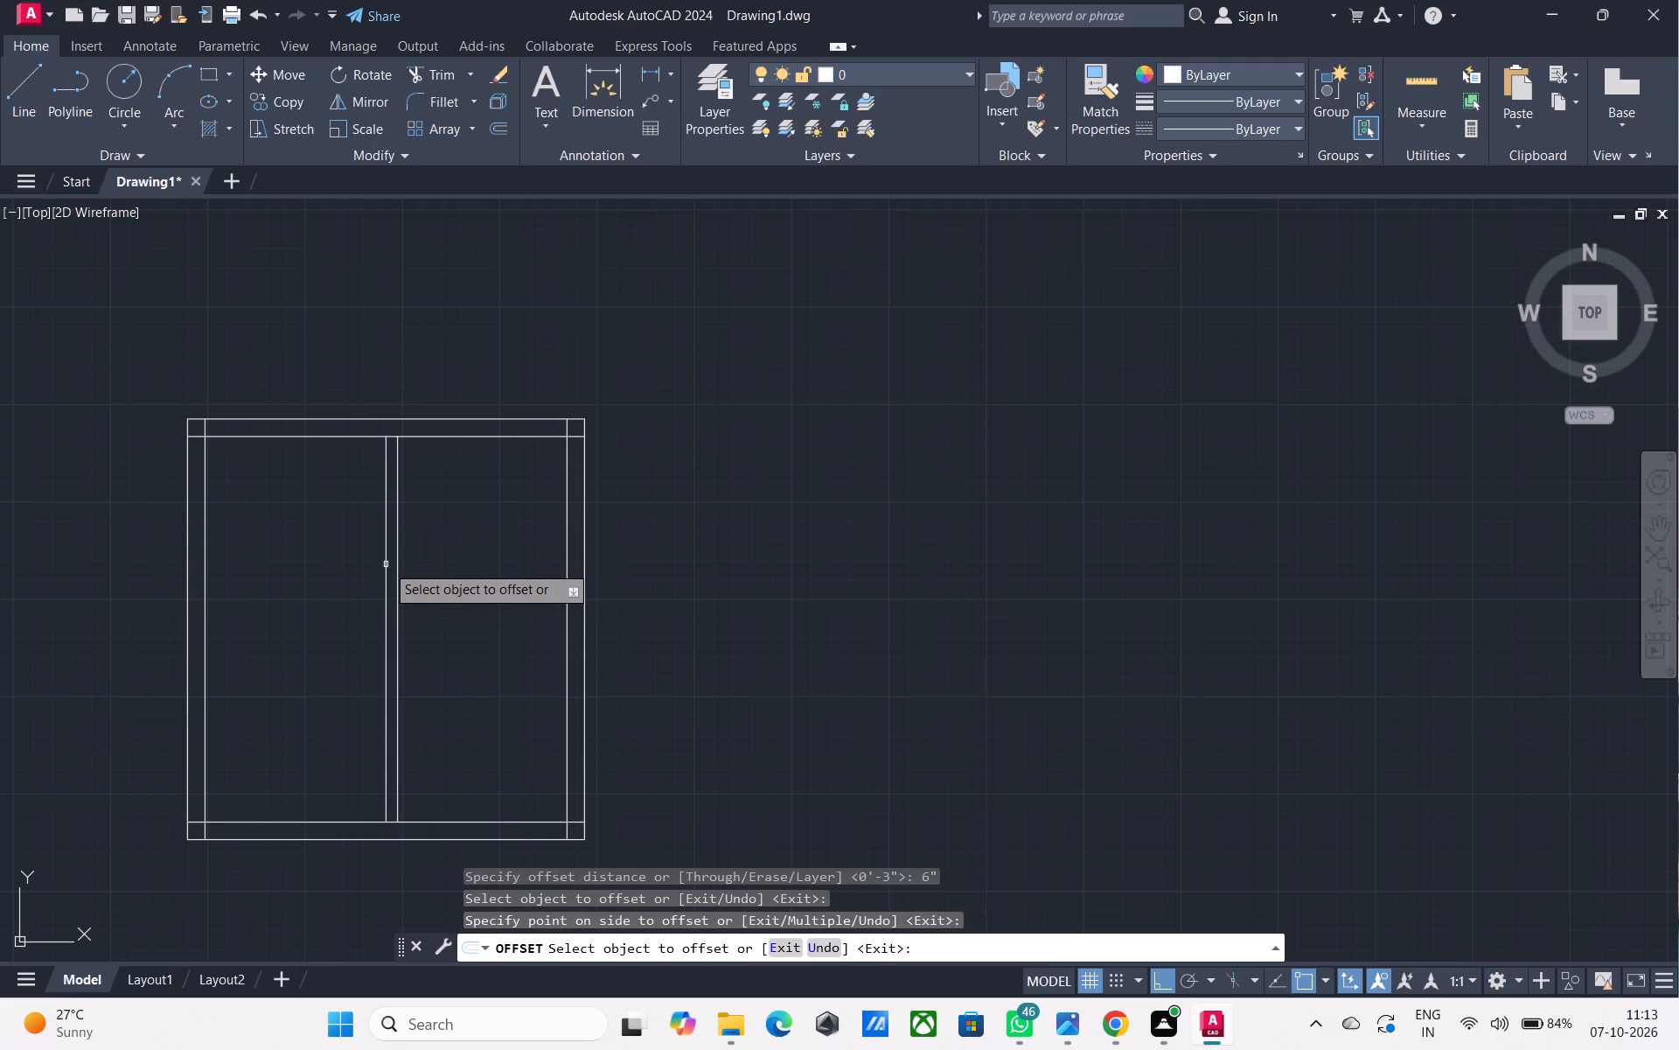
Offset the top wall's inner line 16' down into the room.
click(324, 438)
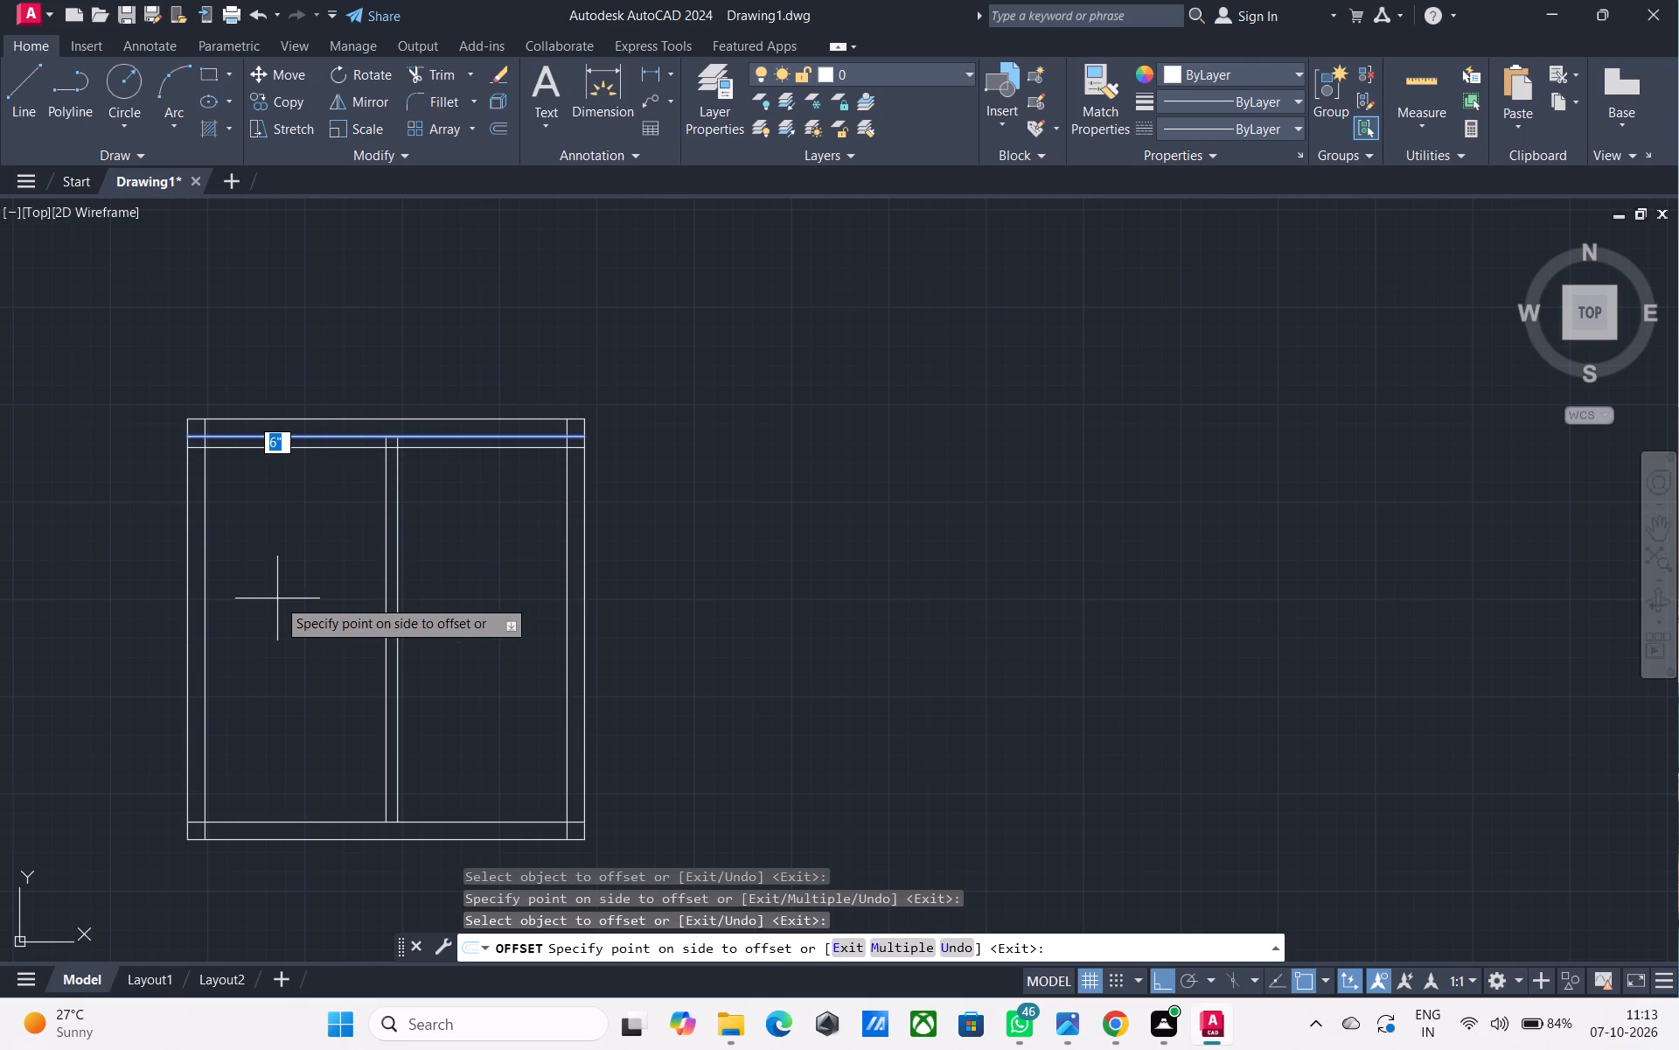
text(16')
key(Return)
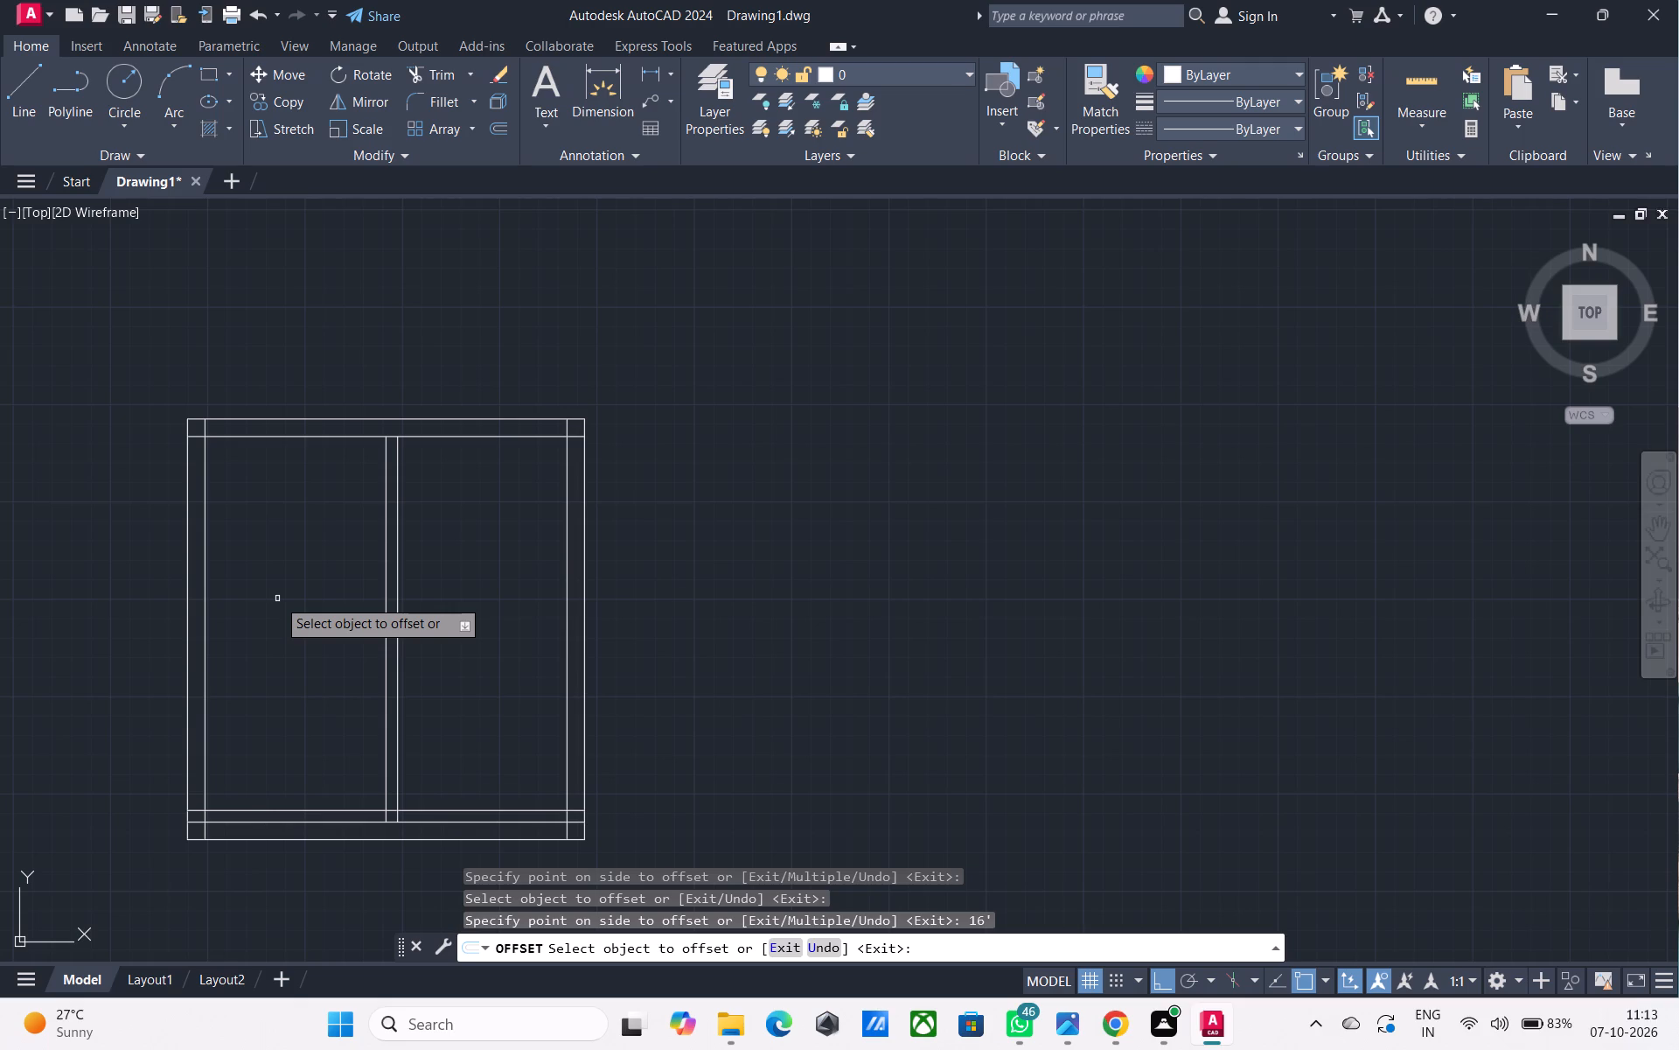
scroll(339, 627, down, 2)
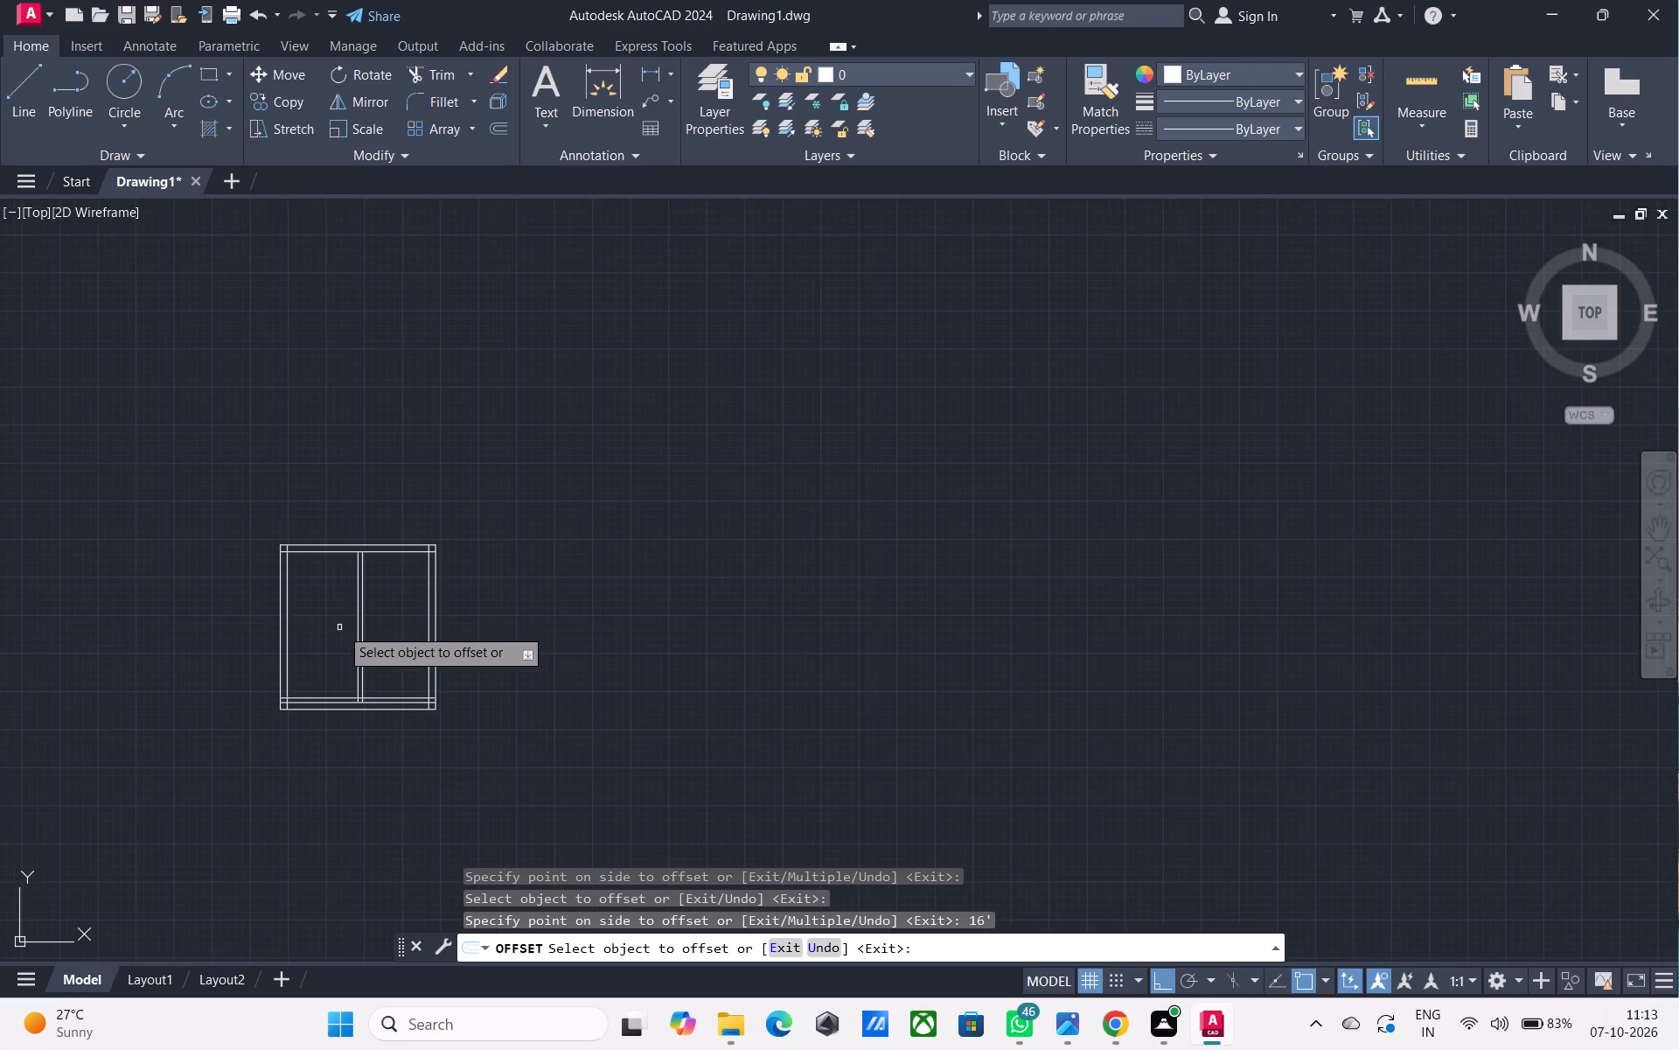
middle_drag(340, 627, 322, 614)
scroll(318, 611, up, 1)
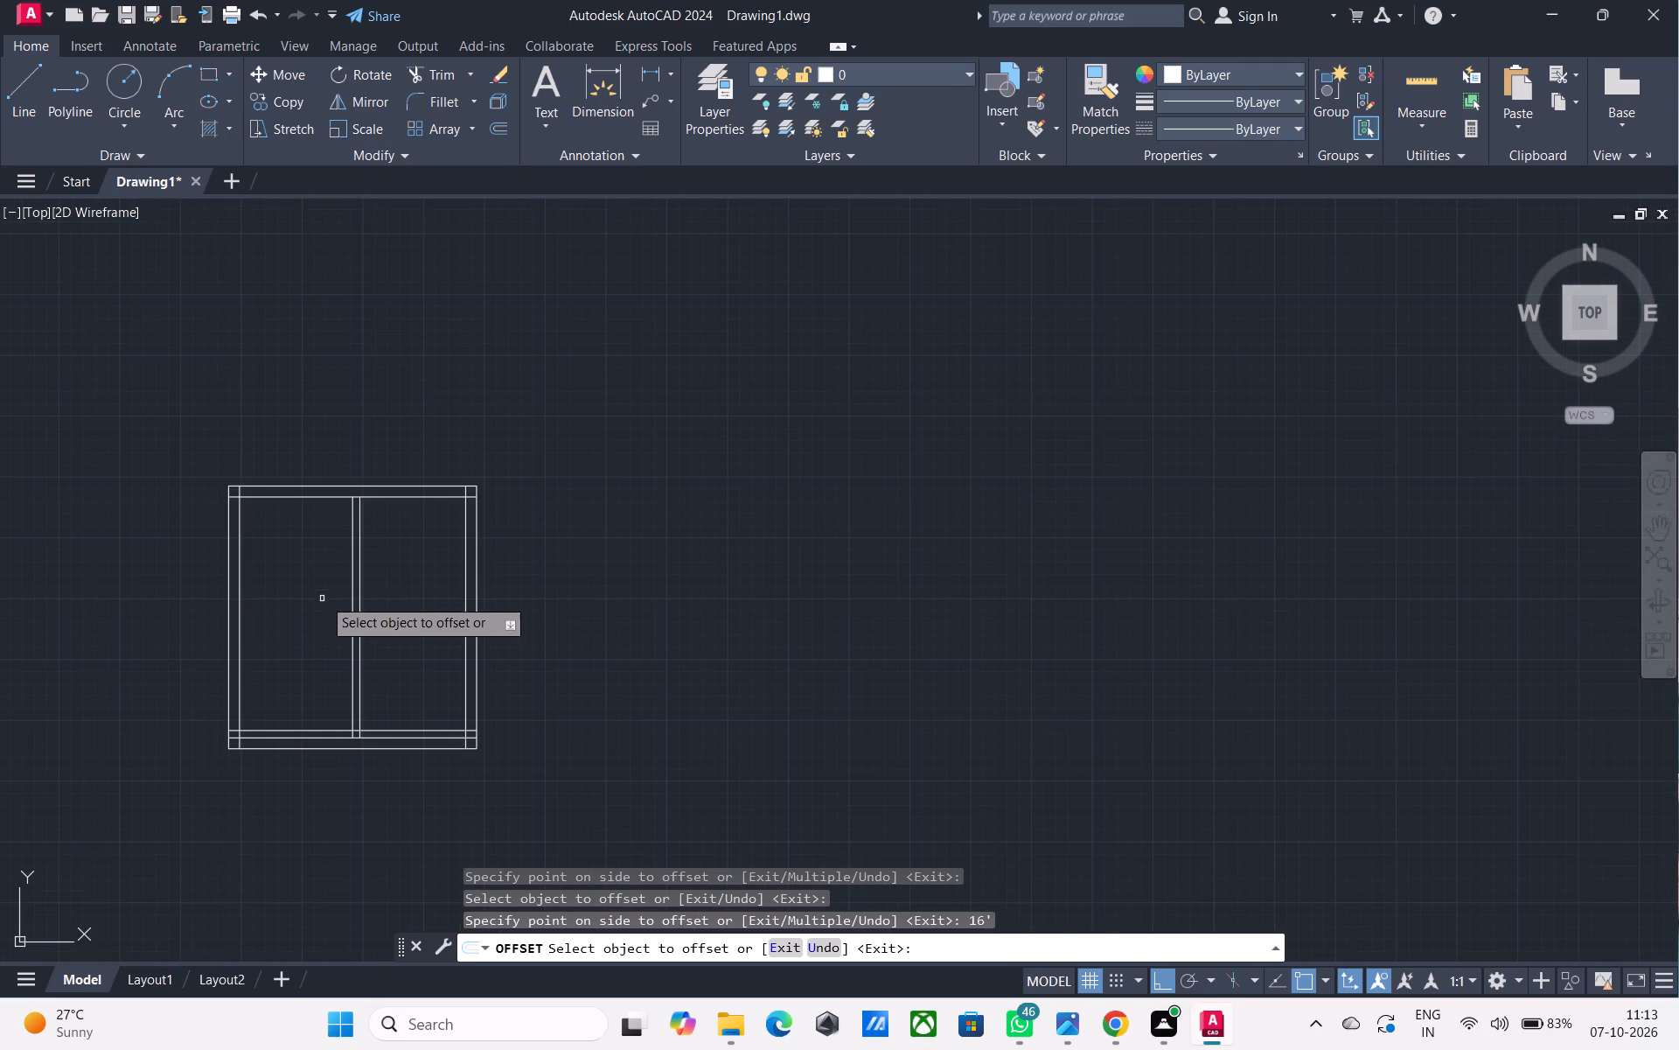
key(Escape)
Erase both lines of the right wall, both lines of the bottom wall and the 16' offset line.
click(522, 783)
click(450, 707)
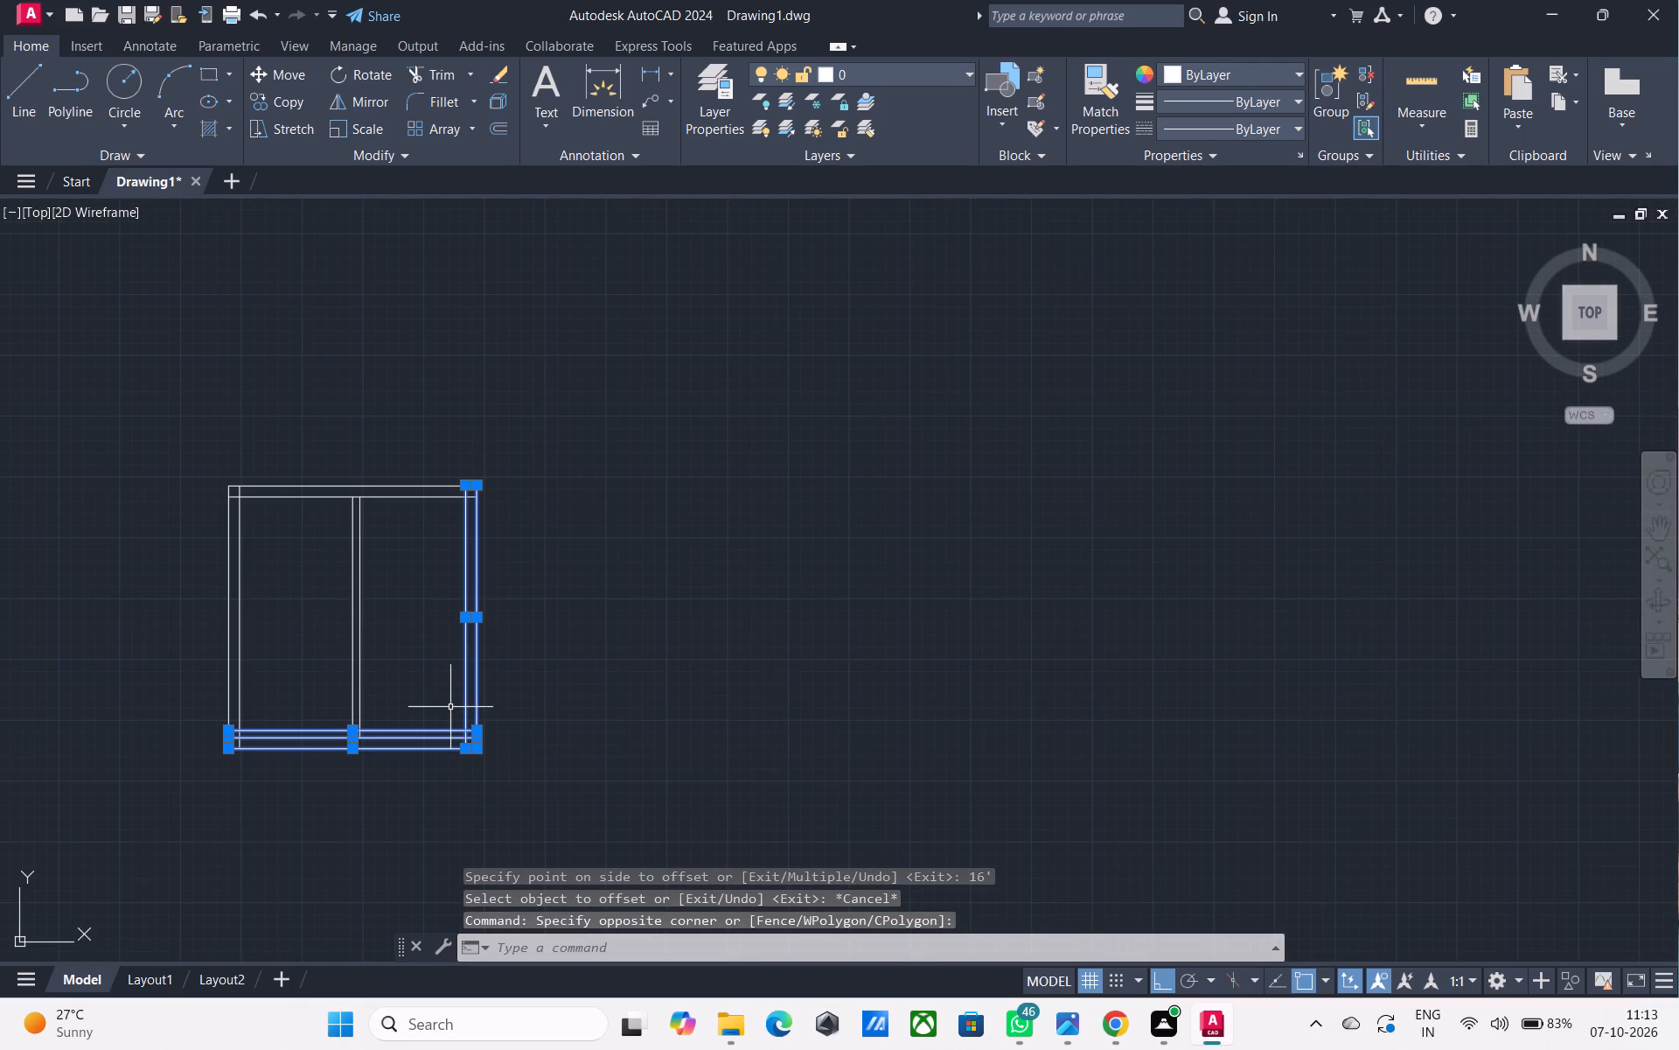
key(Delete)
Offset the top wall's inner line 16' downward to set the room's new lower edge.
middle_drag(264, 514, 304, 542)
text(O)
key(space)
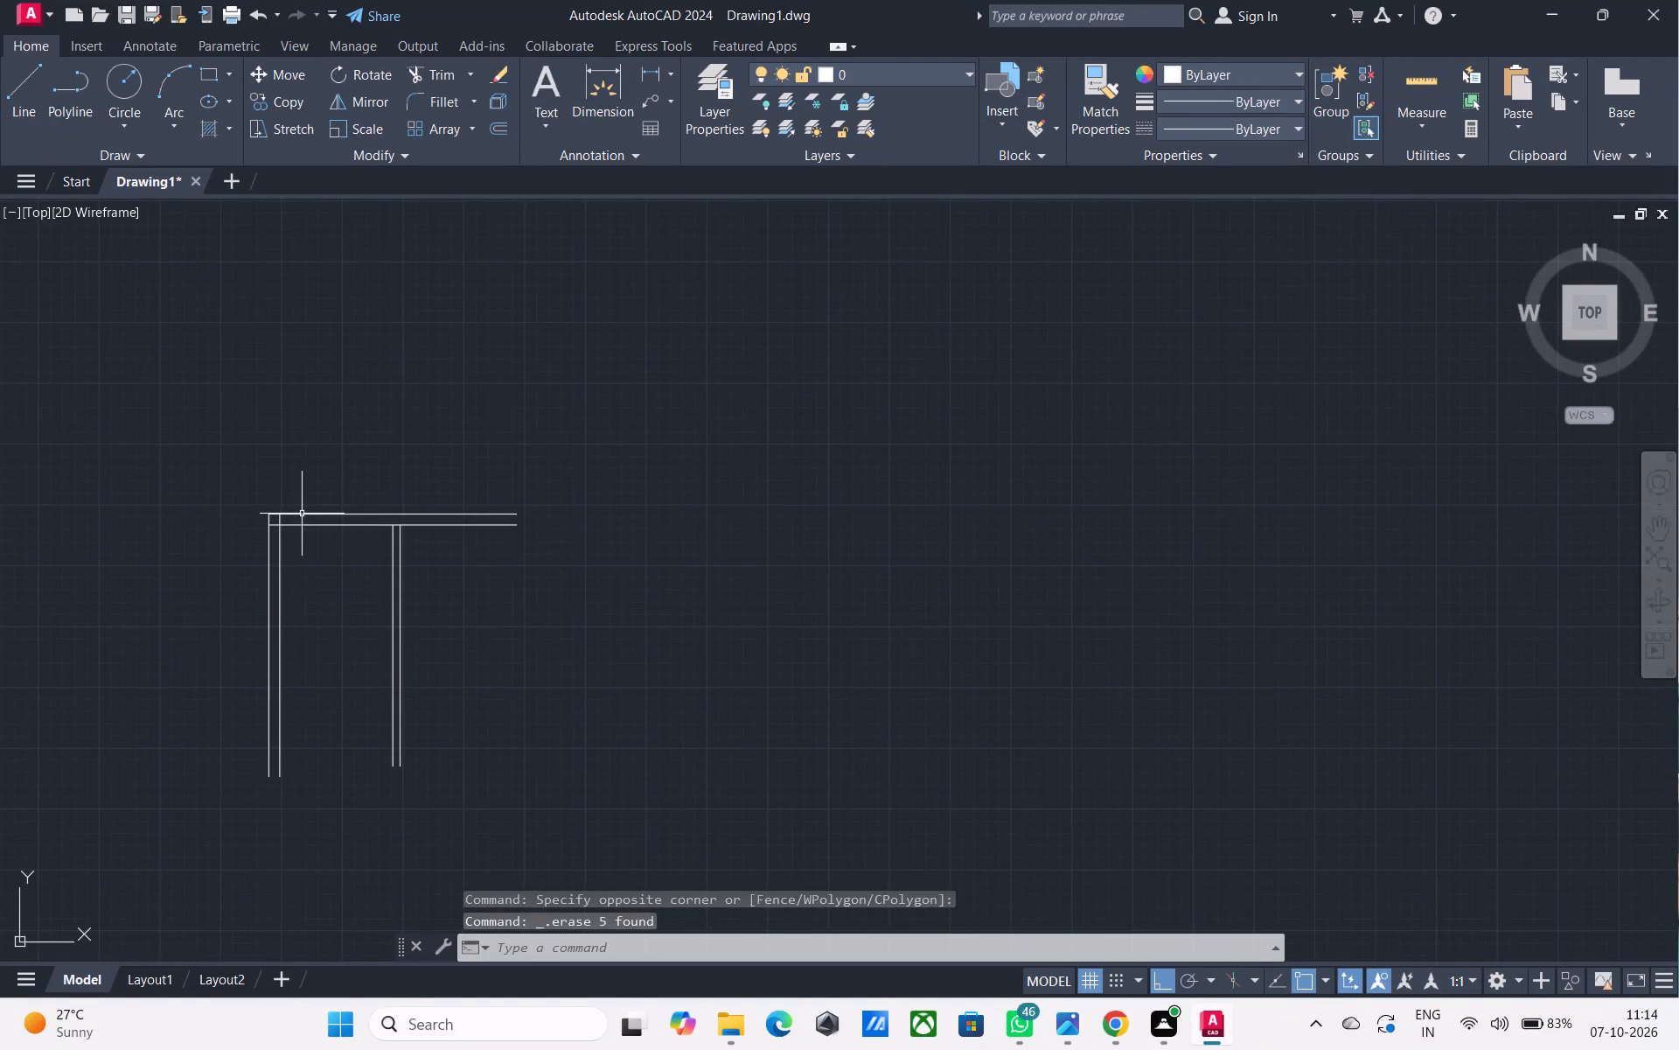
text(16")
key(BackSpace)
key(apostrophe)
key(Return)
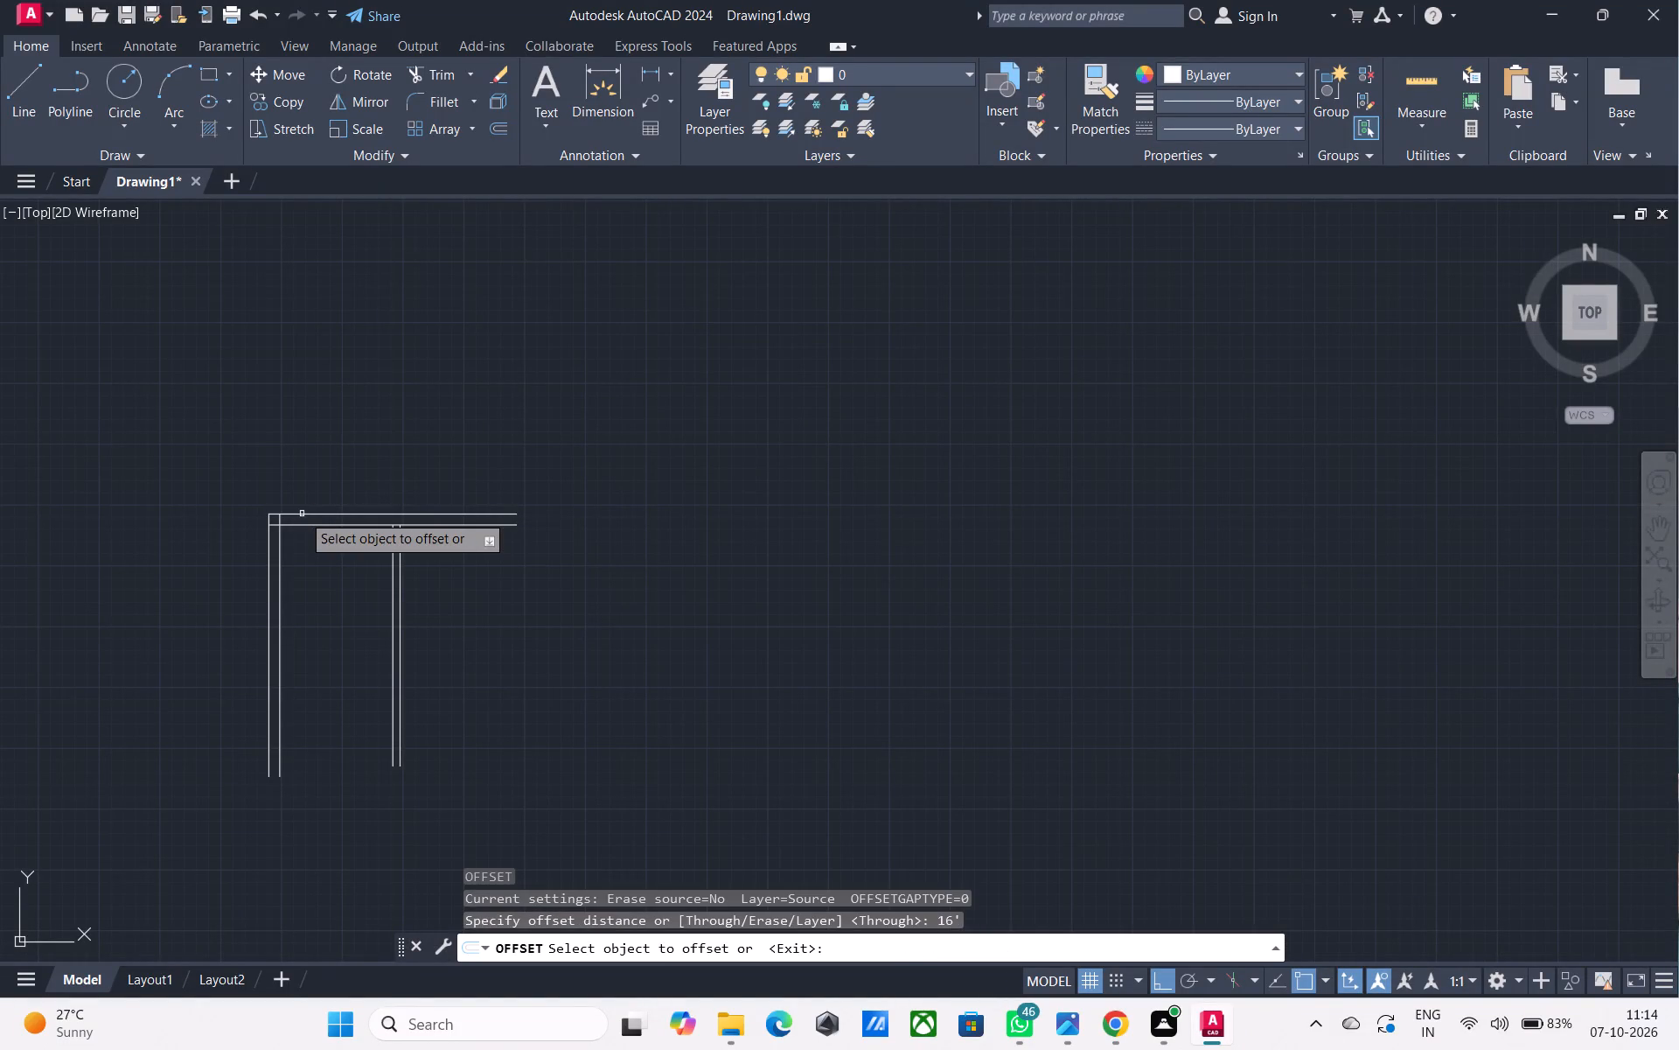
click(333, 525)
click(301, 624)
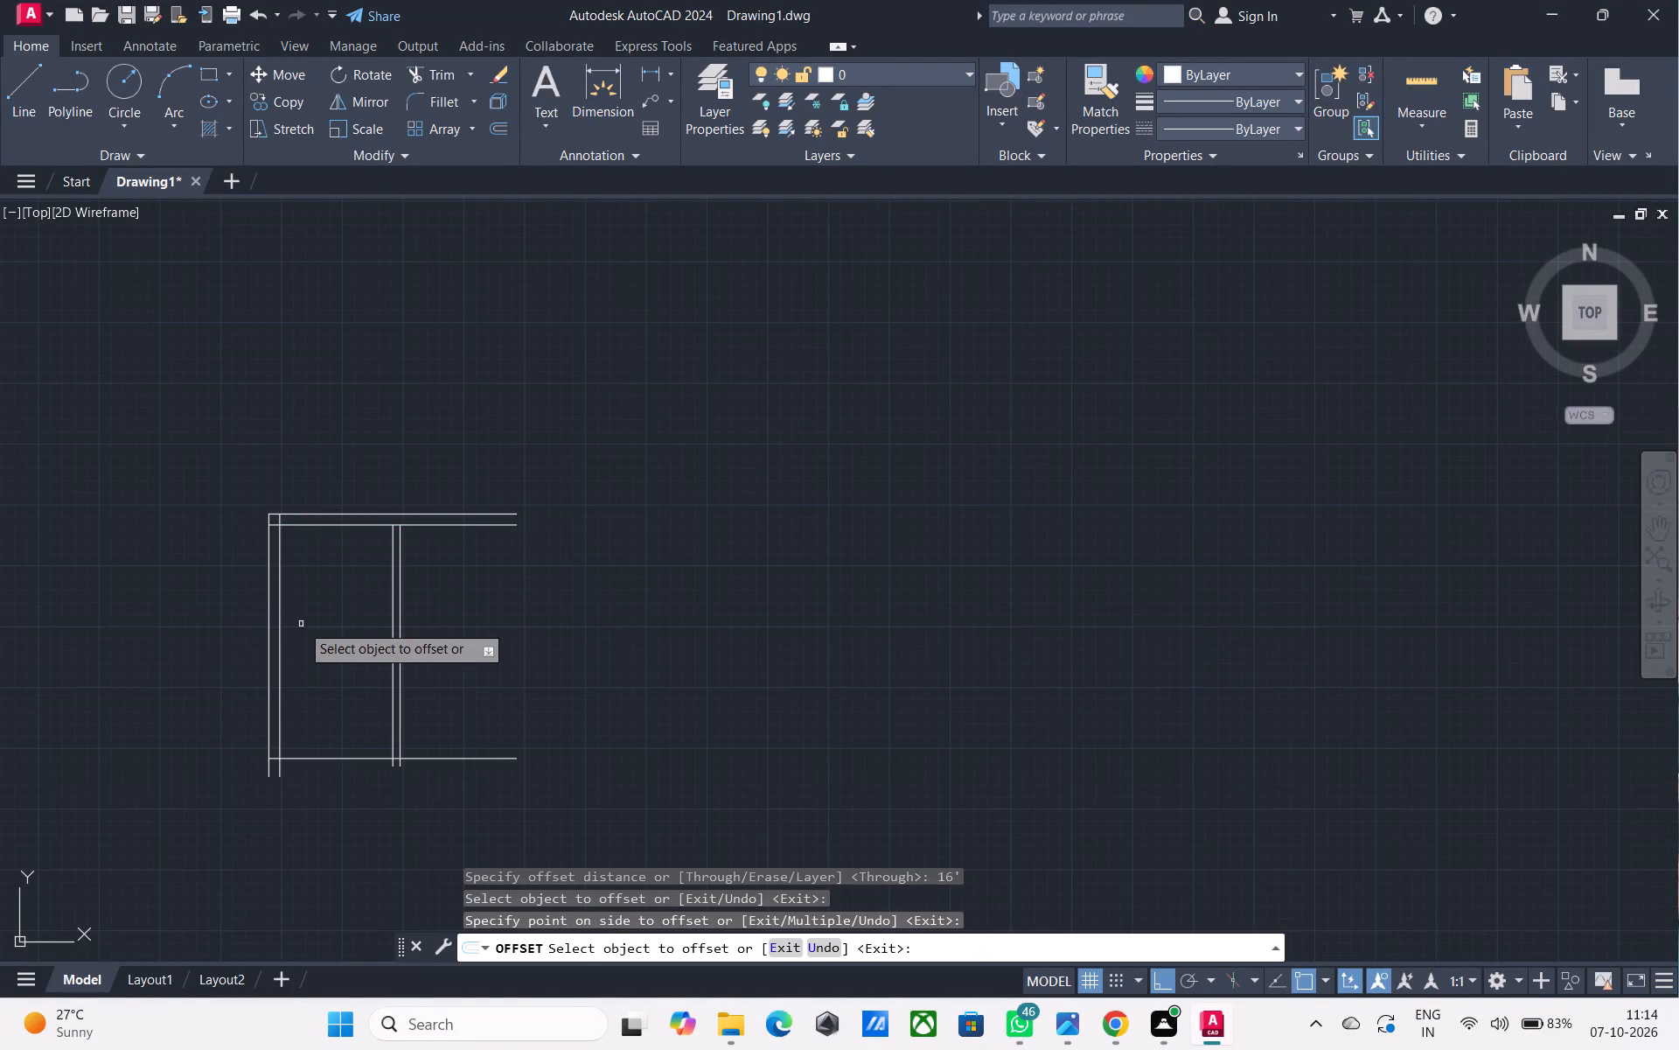
Offset the new lower horizontal line 6' further down.
middle_drag(307, 627, 325, 522)
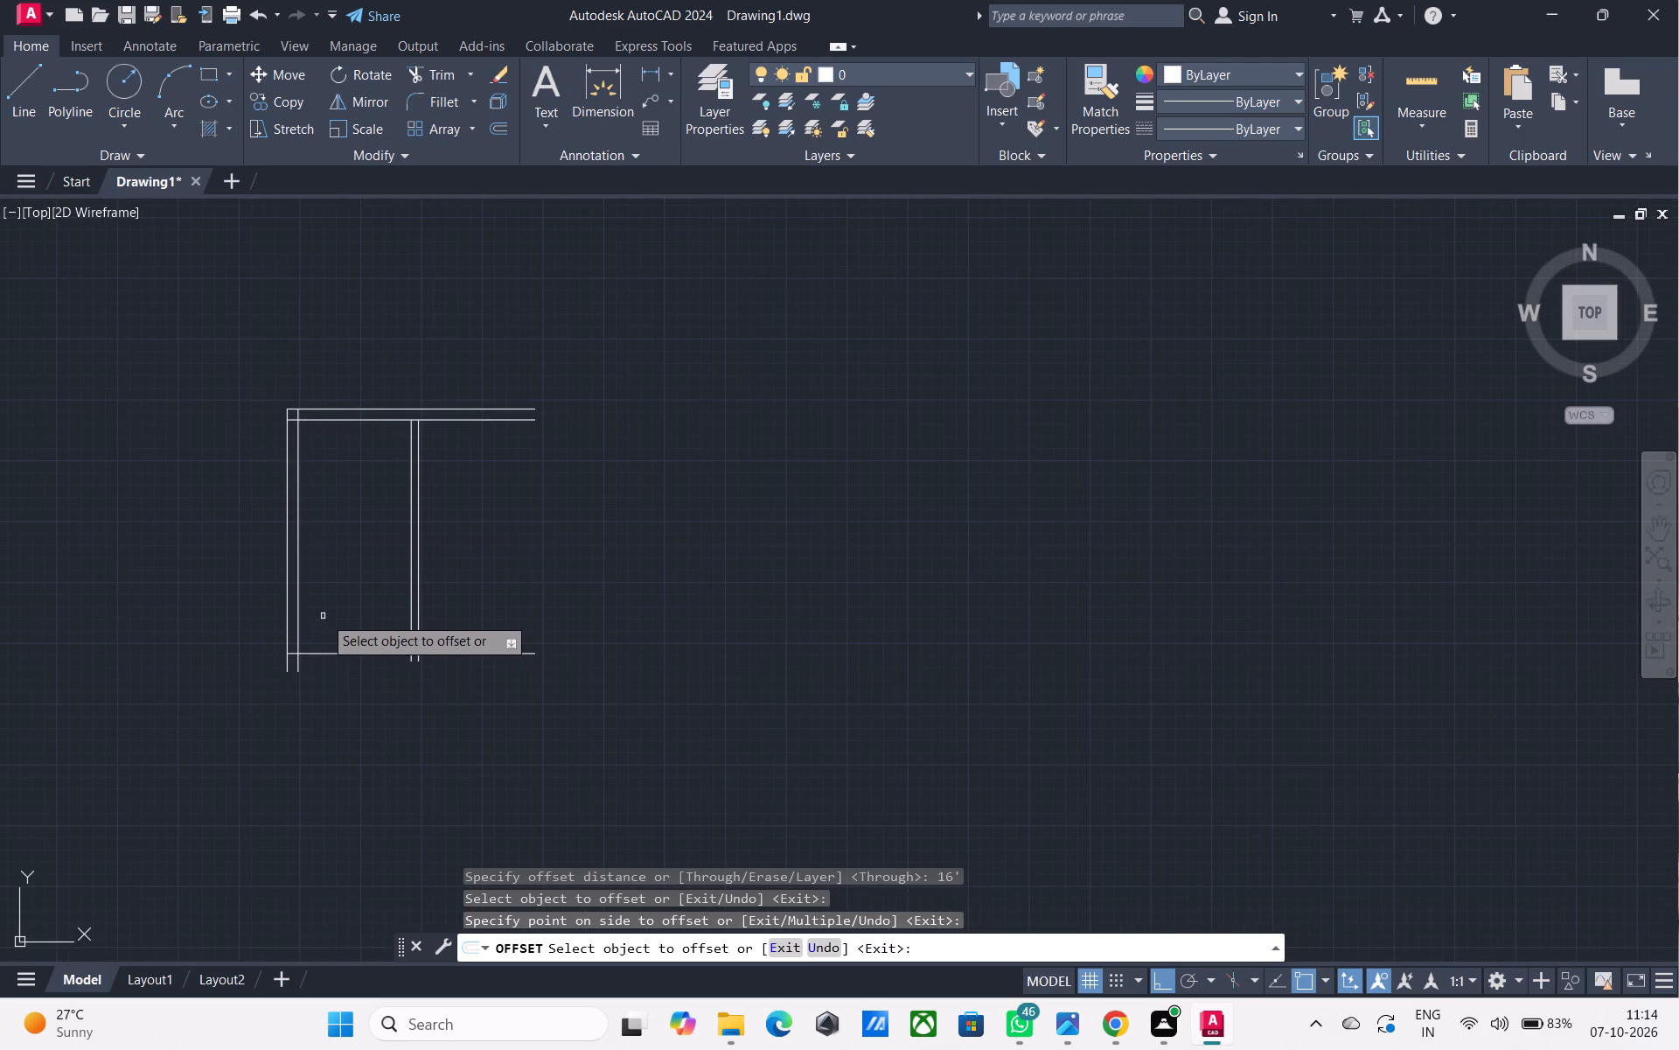
click(324, 654)
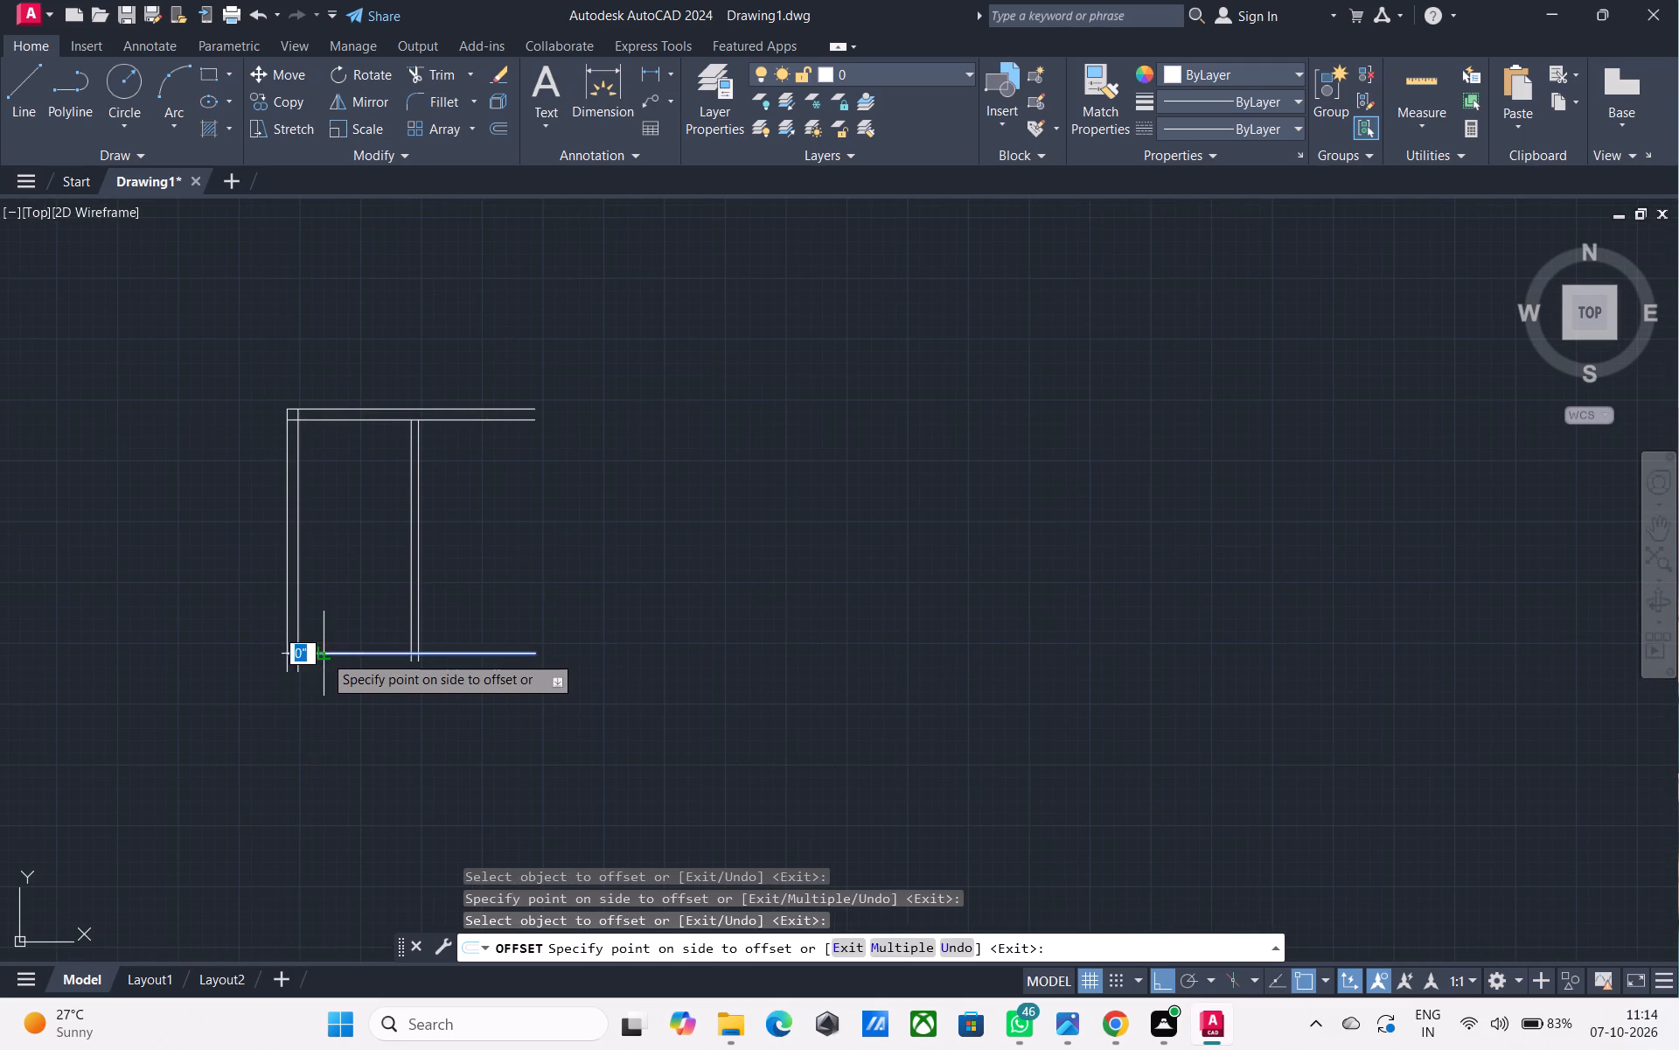
text(6')
key(Return)
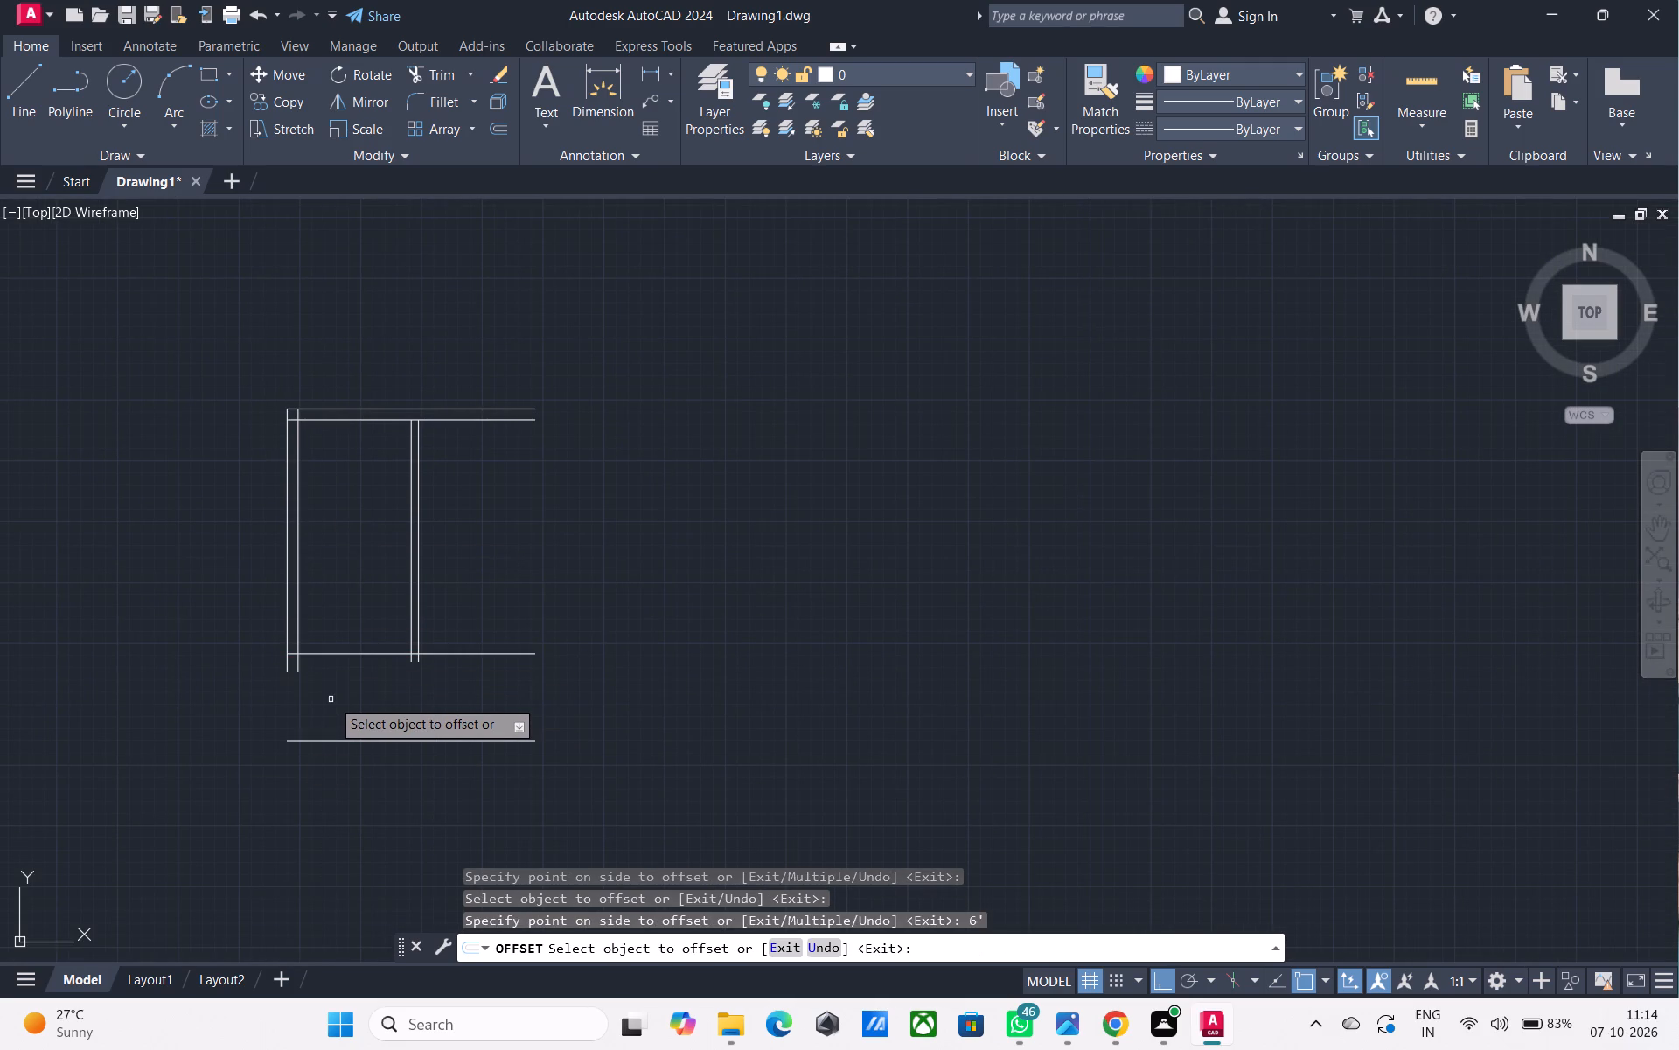
Offset the lowest horizontal line and the horizontal line at the room's lower edge 6" downward each to form 6" walls.
click(340, 742)
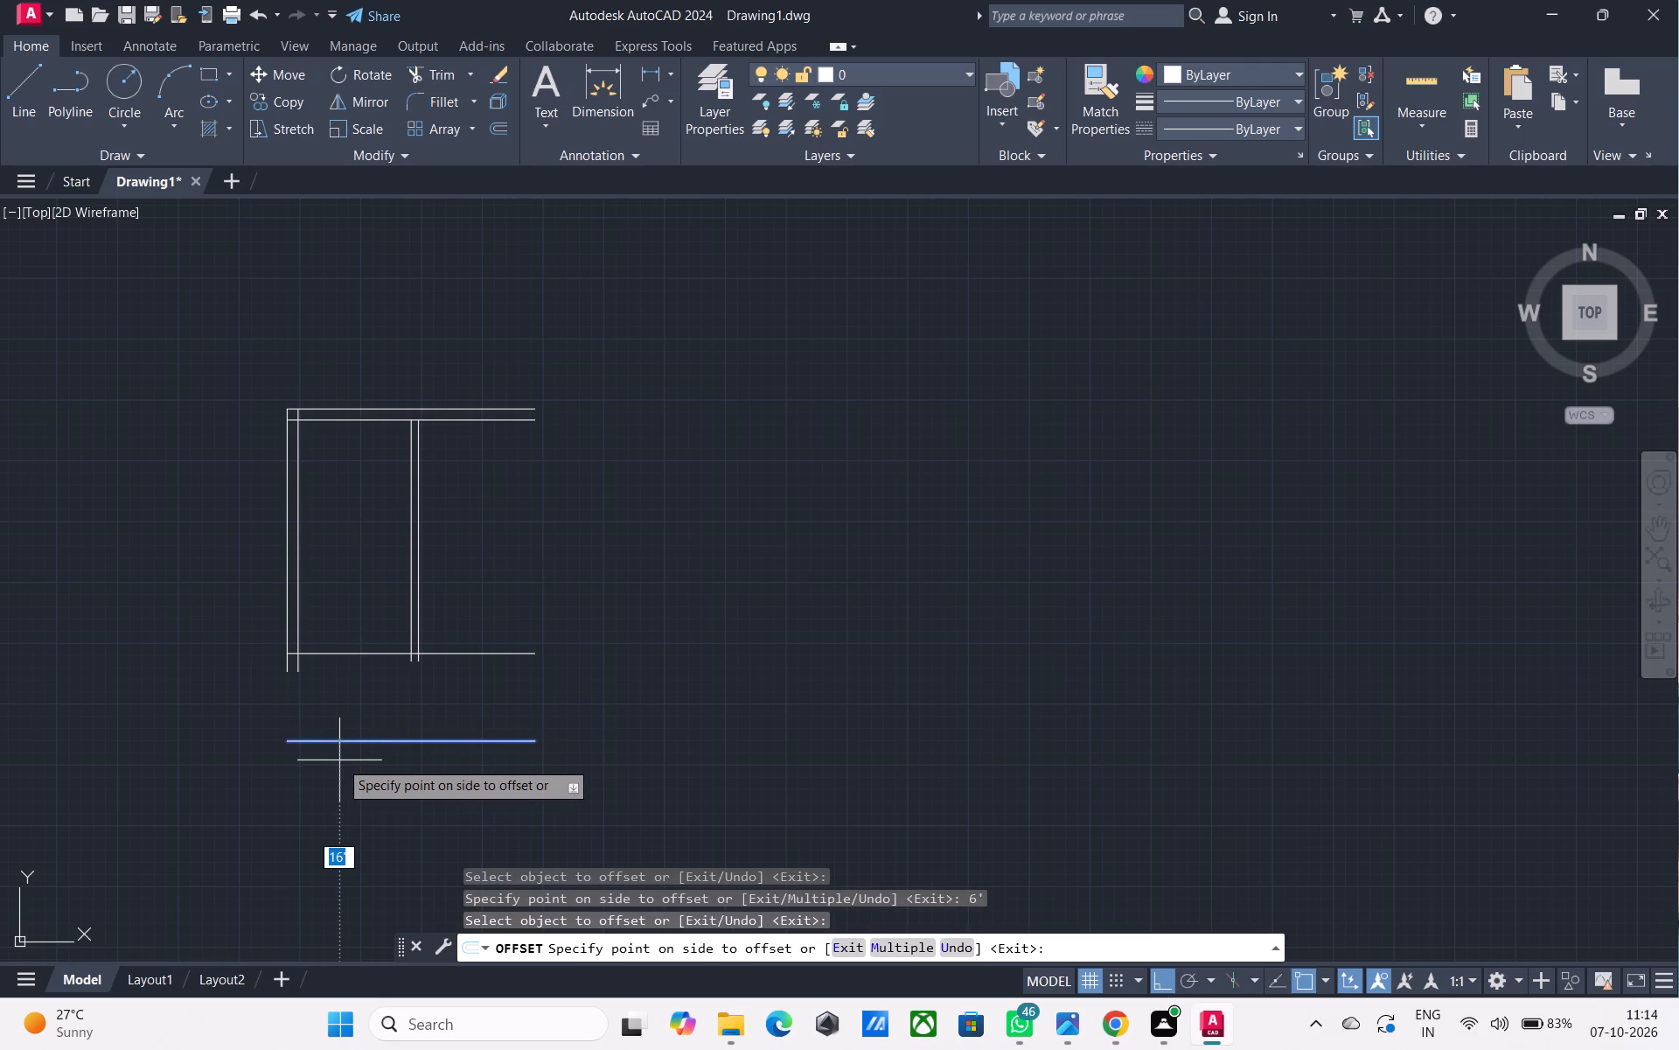
text(6")
key(Return)
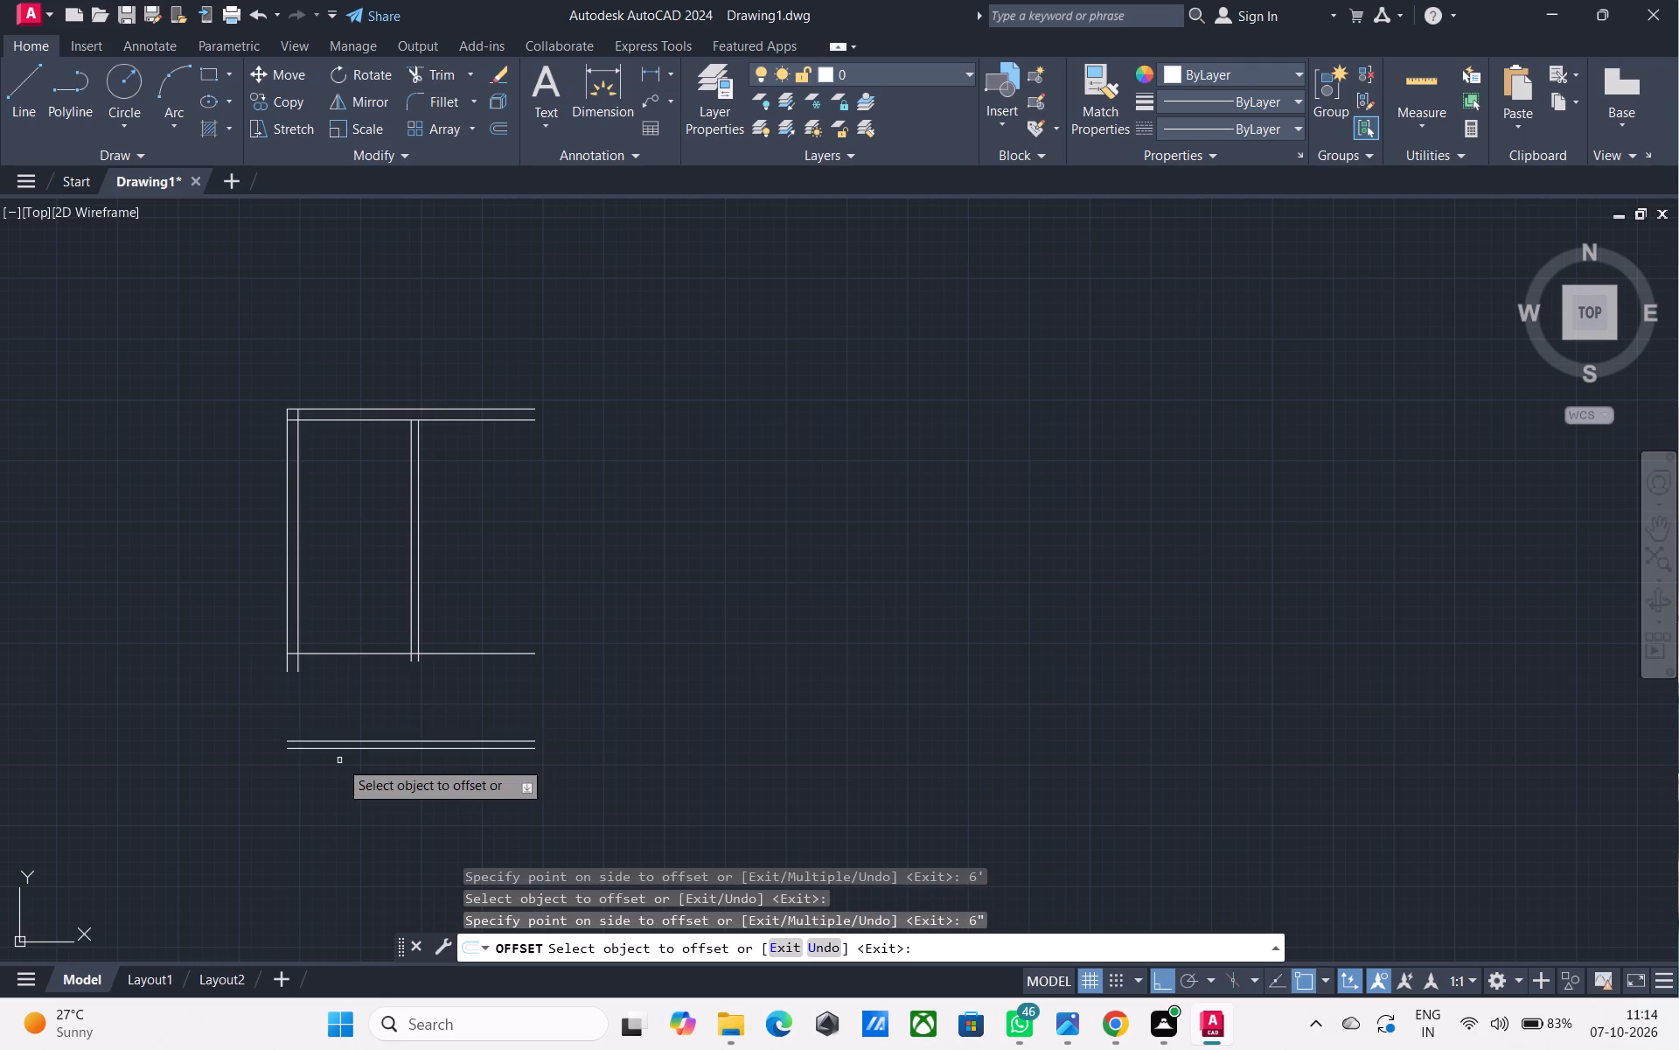
click(368, 655)
text(6")
key(Return)
Shift the lowest wall down 6" by offsetting its bottom line 6" downward and erasing its uppermost line.
click(359, 752)
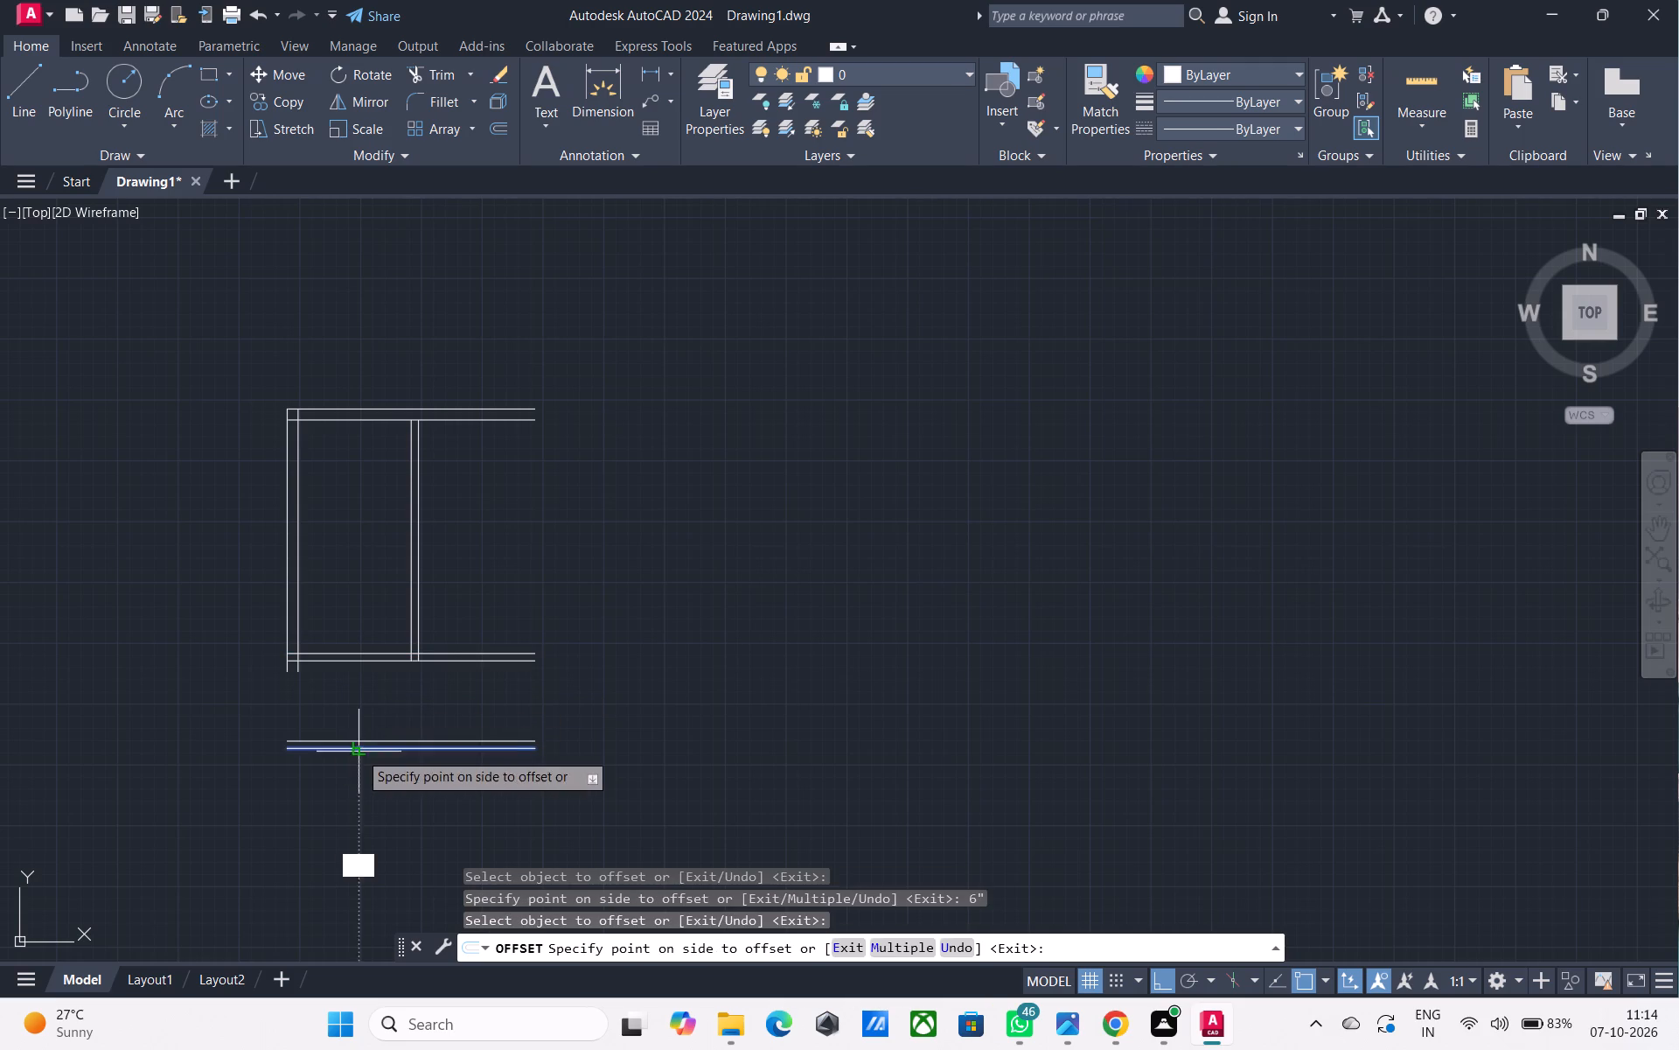
text(6")
key(Return)
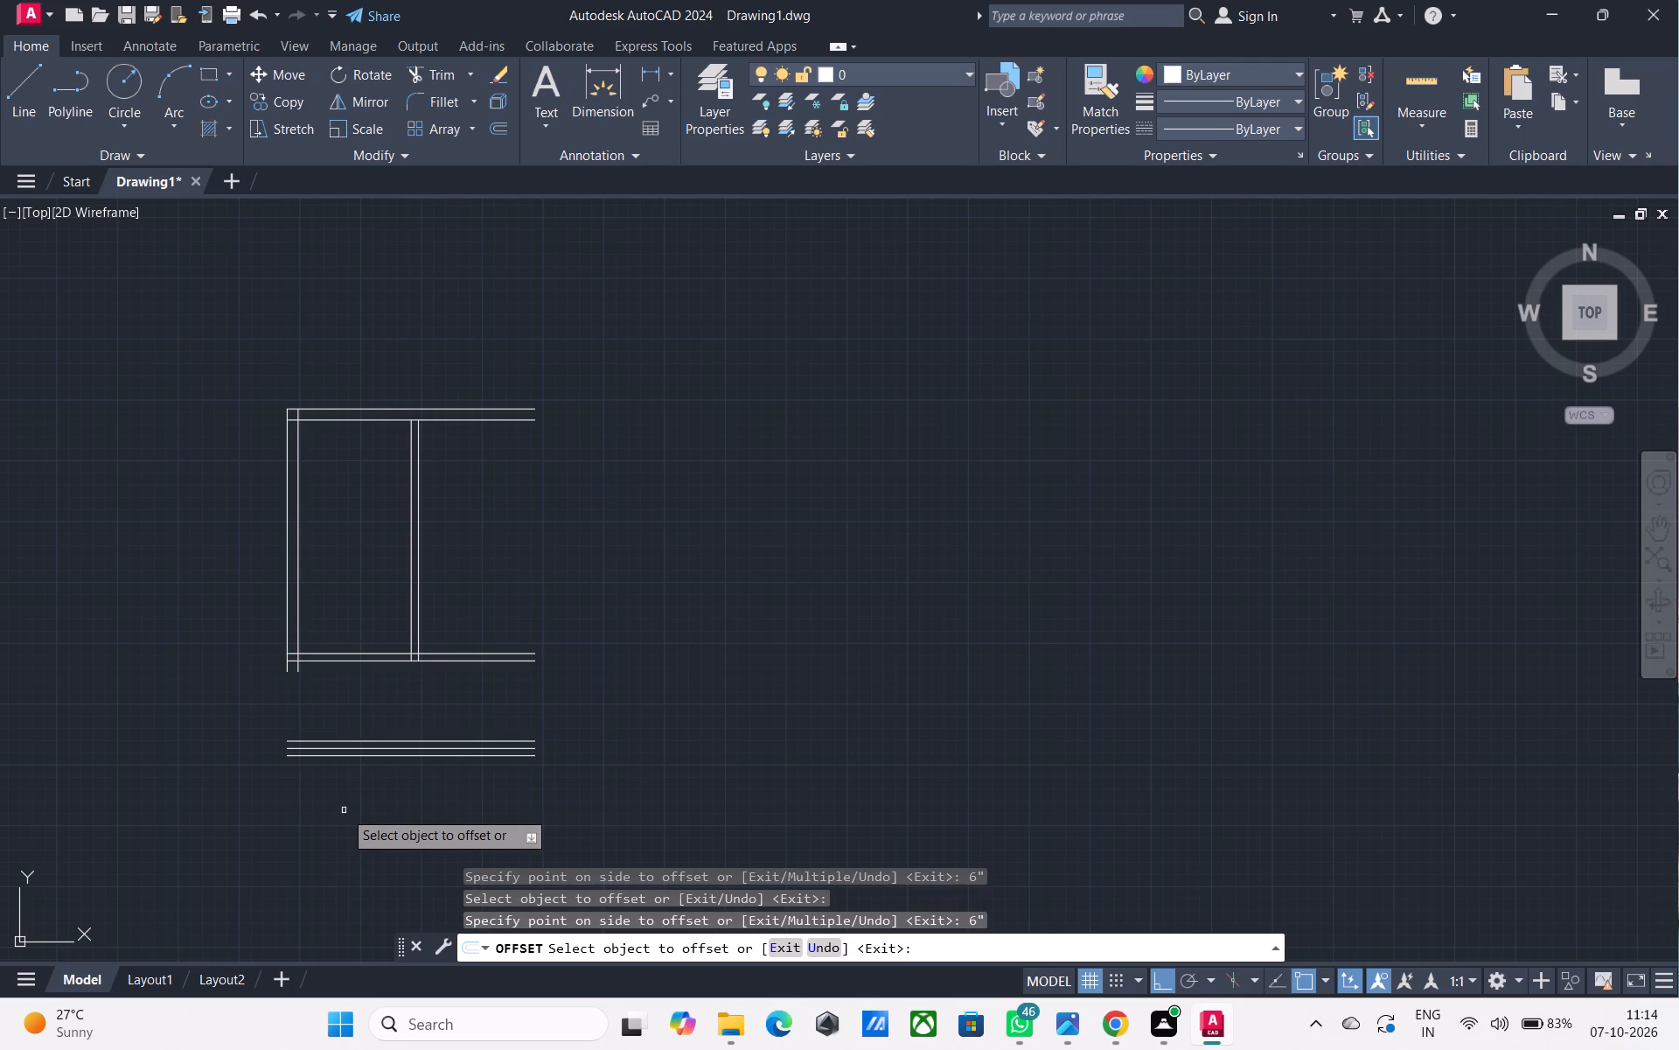
key(Escape)
scroll(338, 752, up, 1)
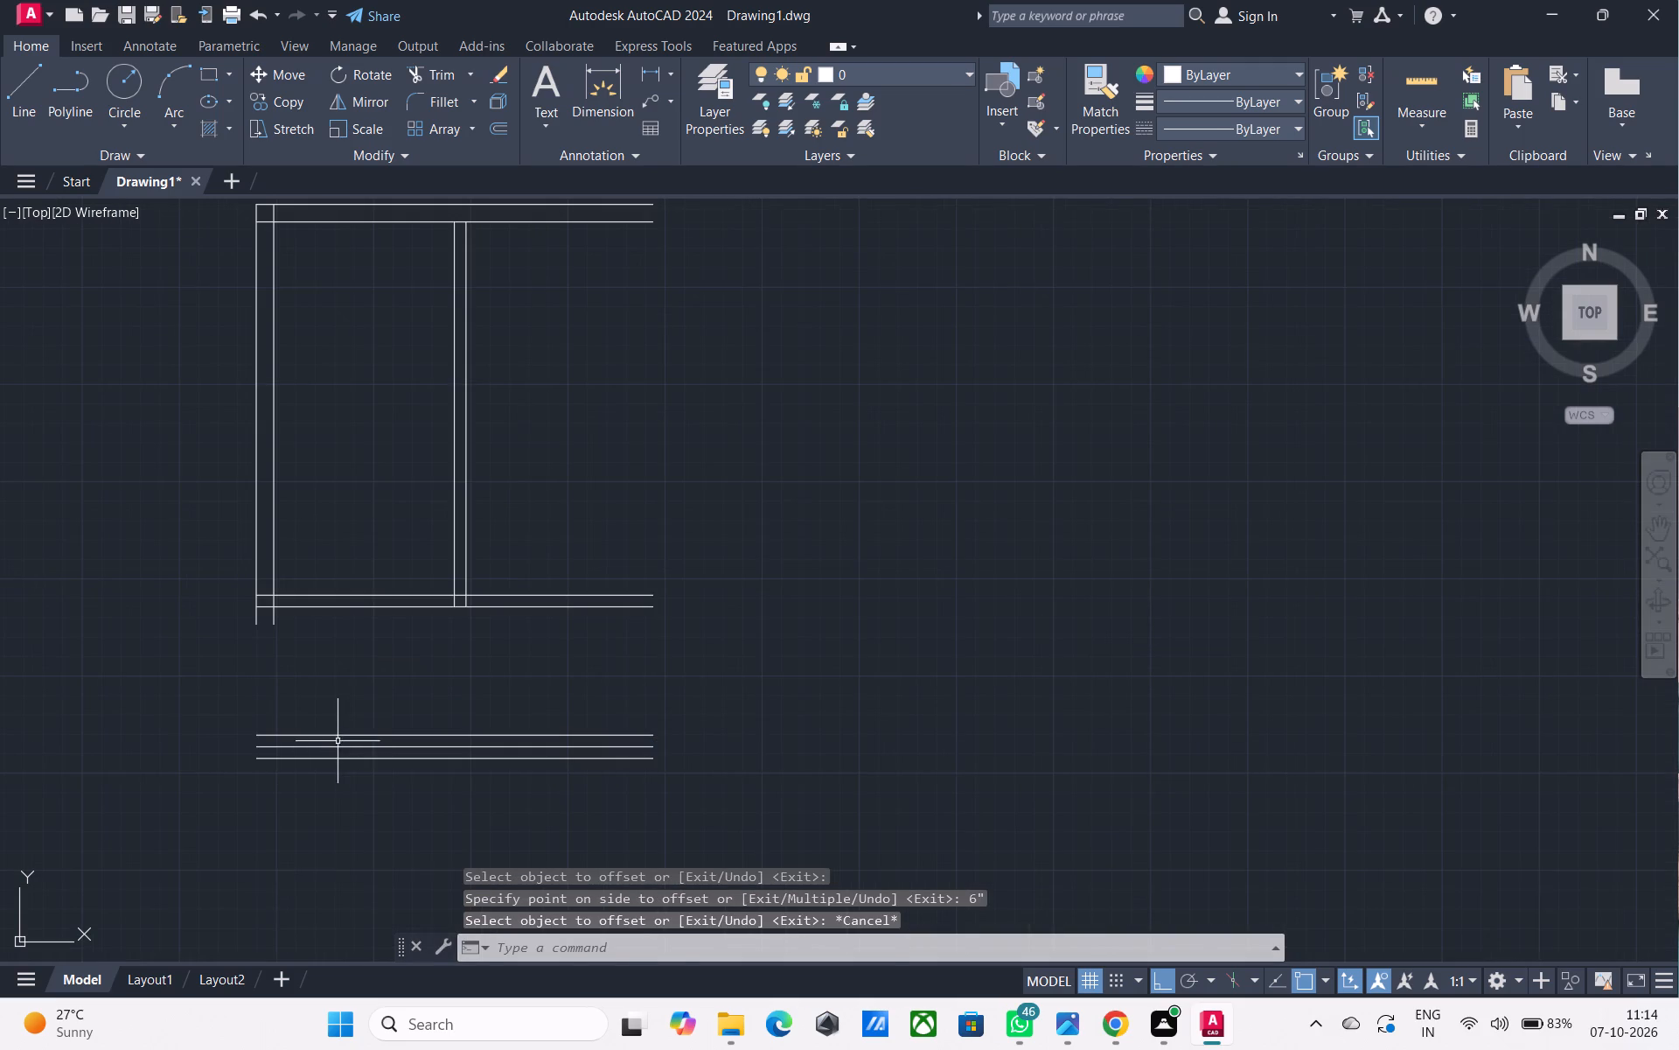
click(338, 739)
click(328, 724)
key(Delete)
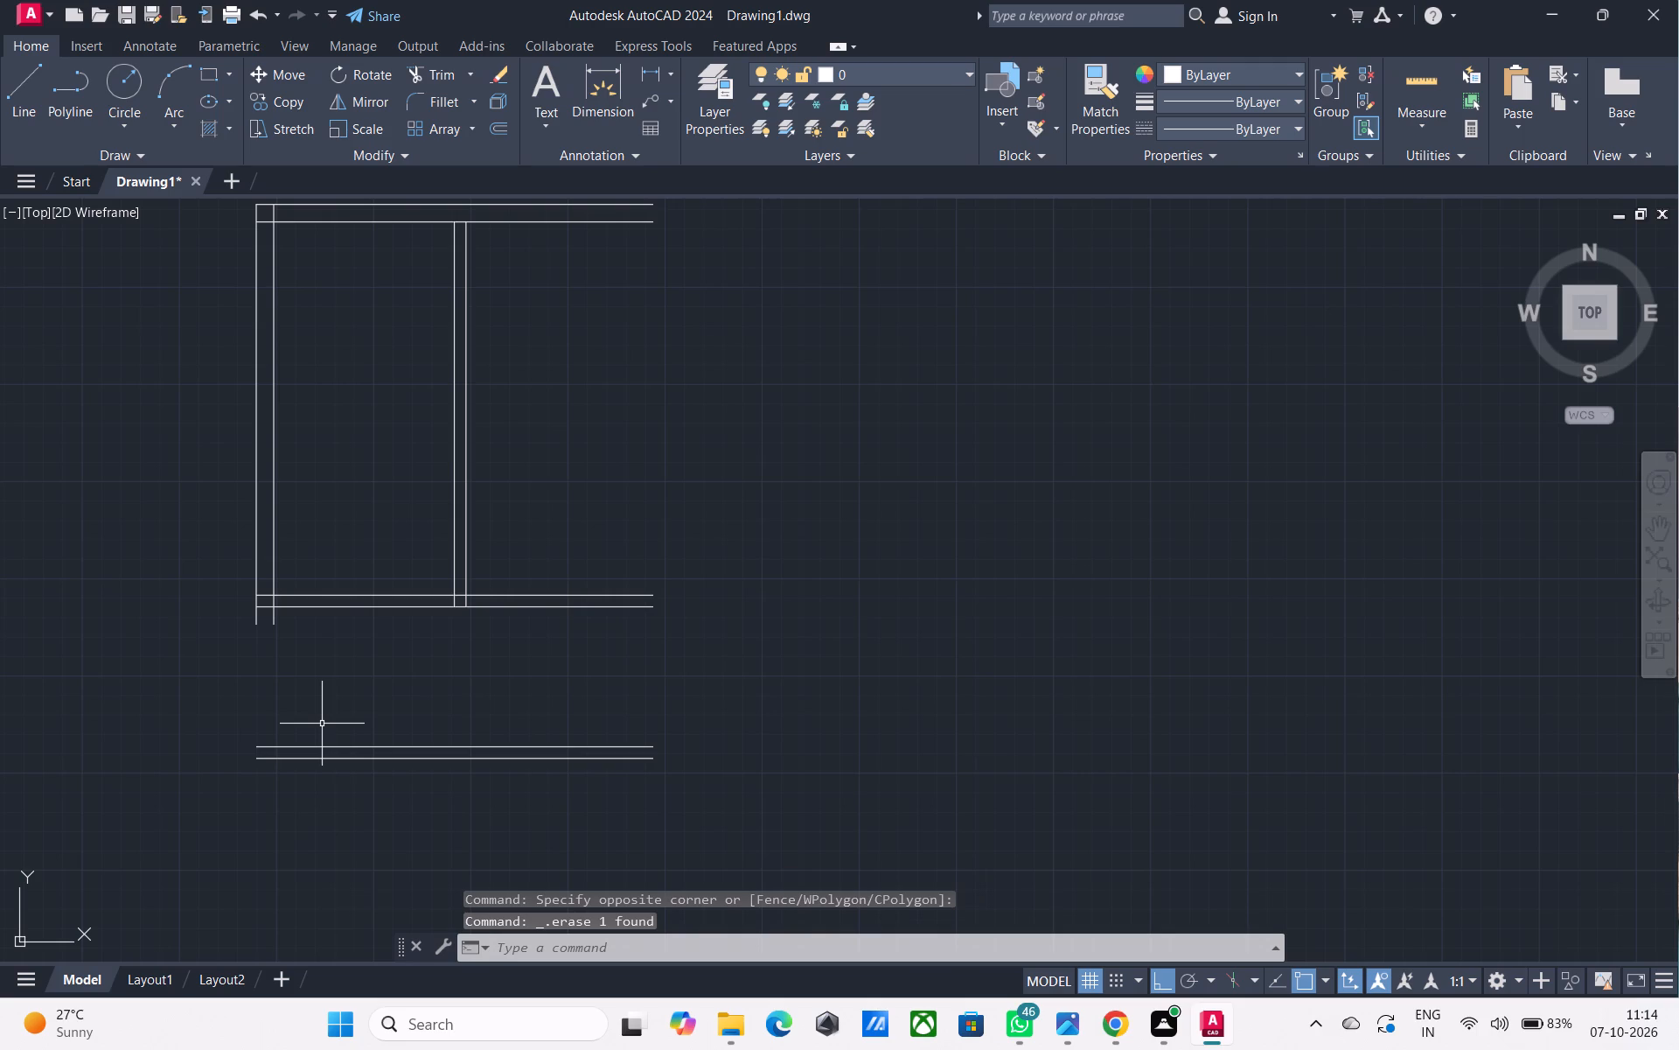
Extend both lines of the left wall down to the lowest horizontal line.
text(EX)
key(space)
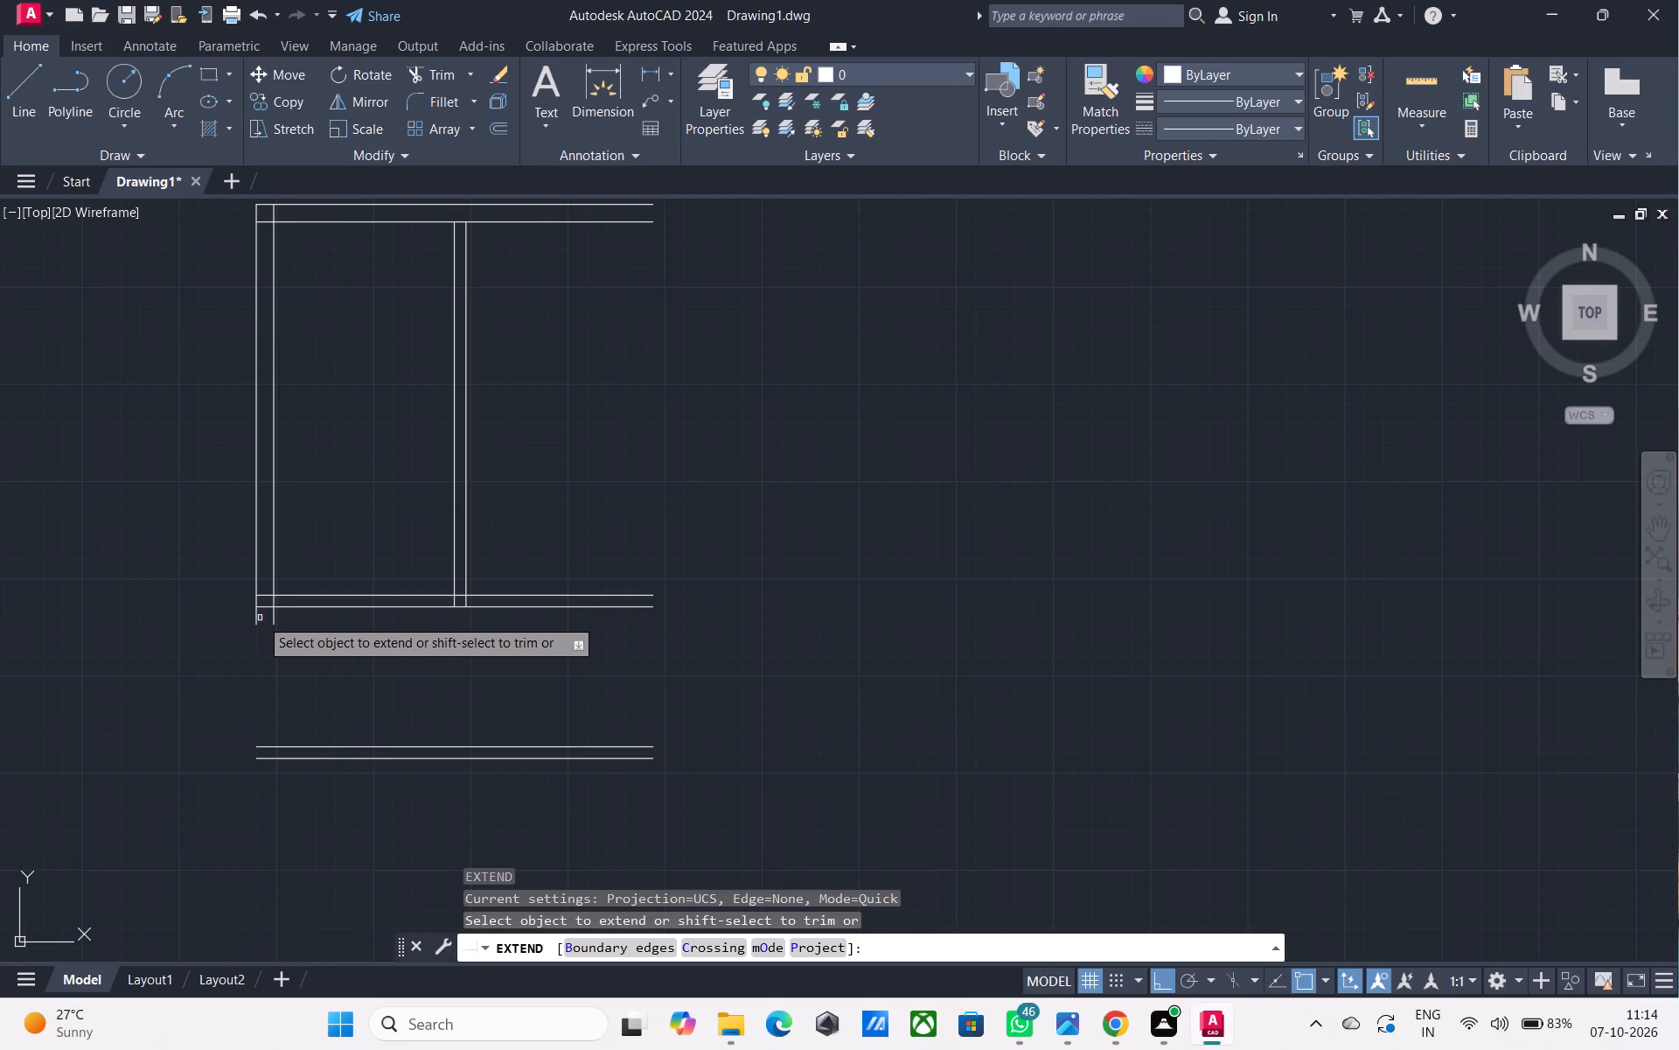
click(260, 618)
click(248, 616)
click(274, 621)
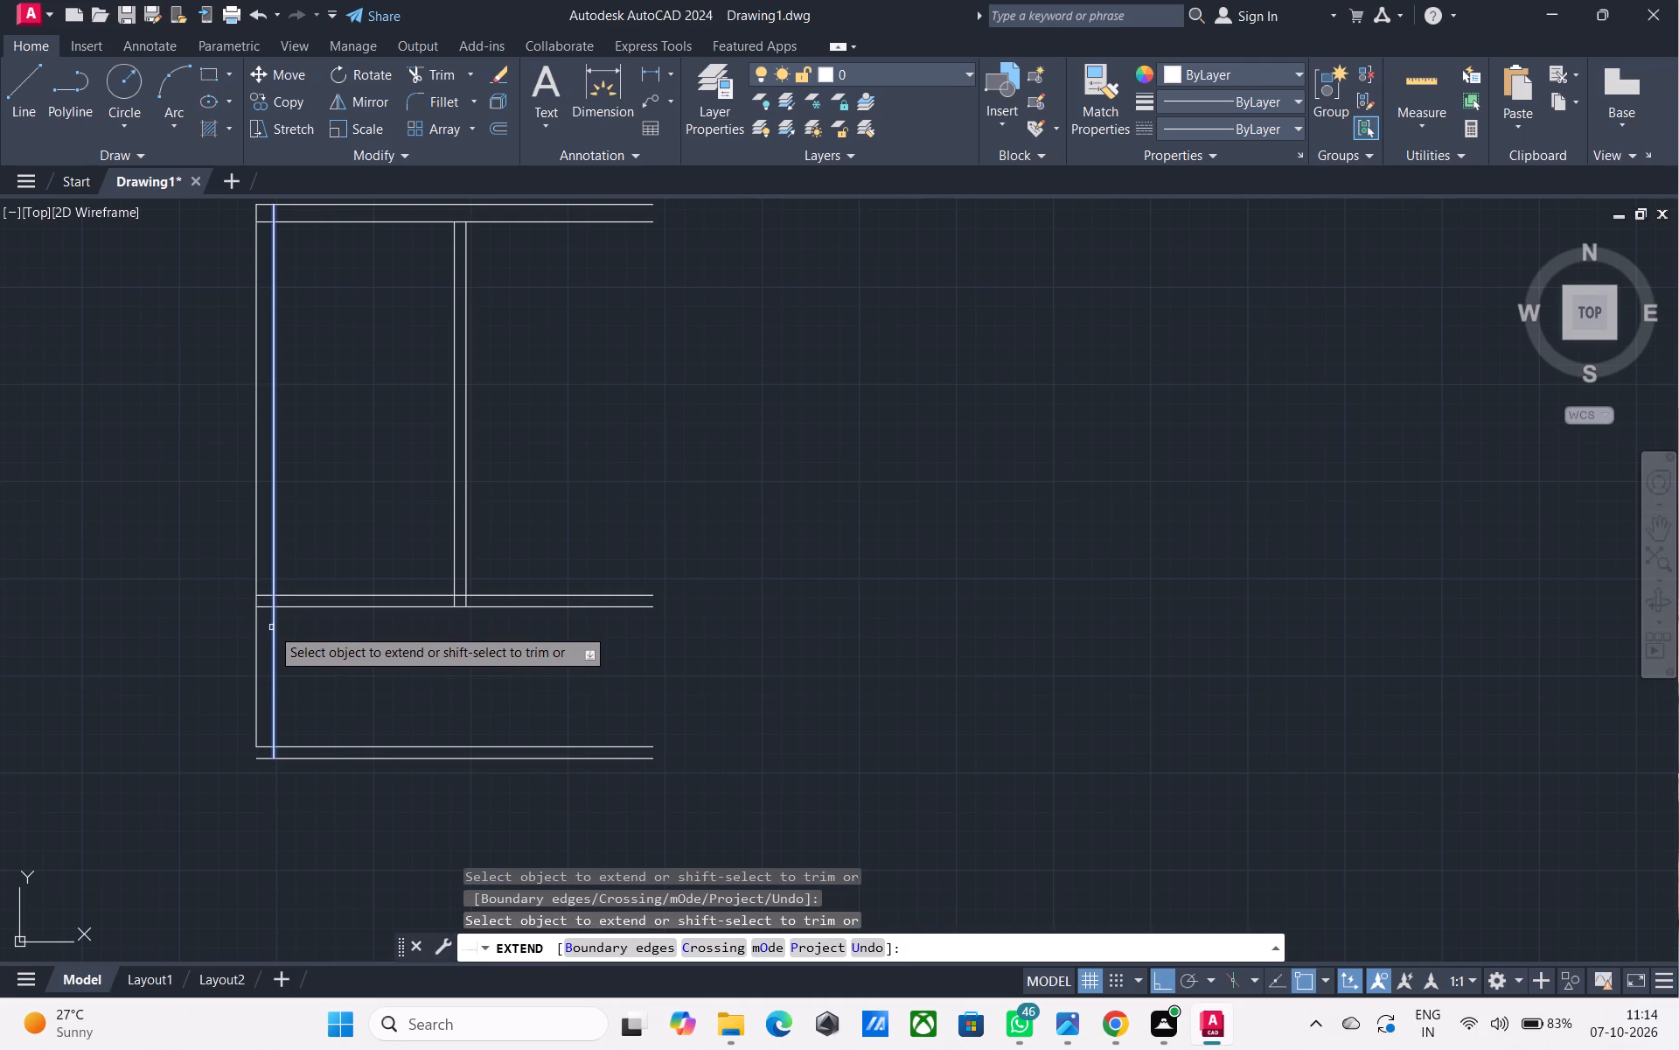
key(Escape)
middle_drag(282, 700, 281, 660)
text(EX)
key(space)
click(284, 669)
click(191, 663)
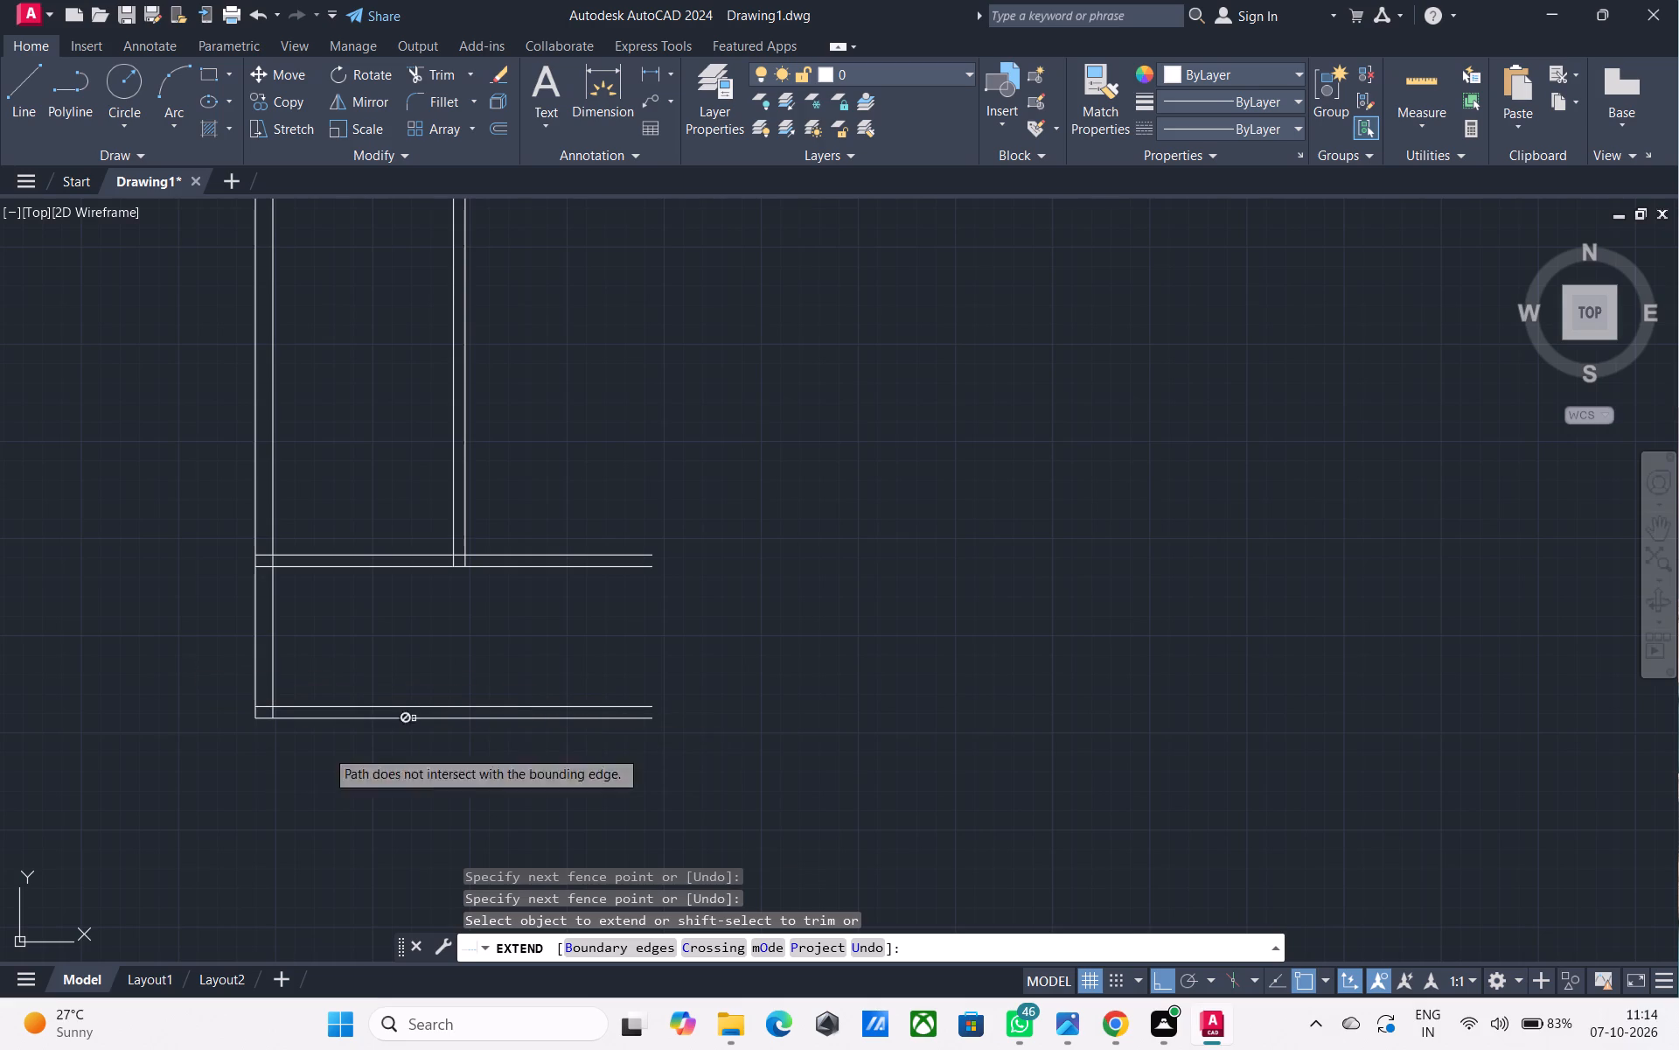
key(Escape)
Offset the lowest horizontal line 10' downward and give the new line a parallel 6" below it.
middle_drag(236, 735, 214, 709)
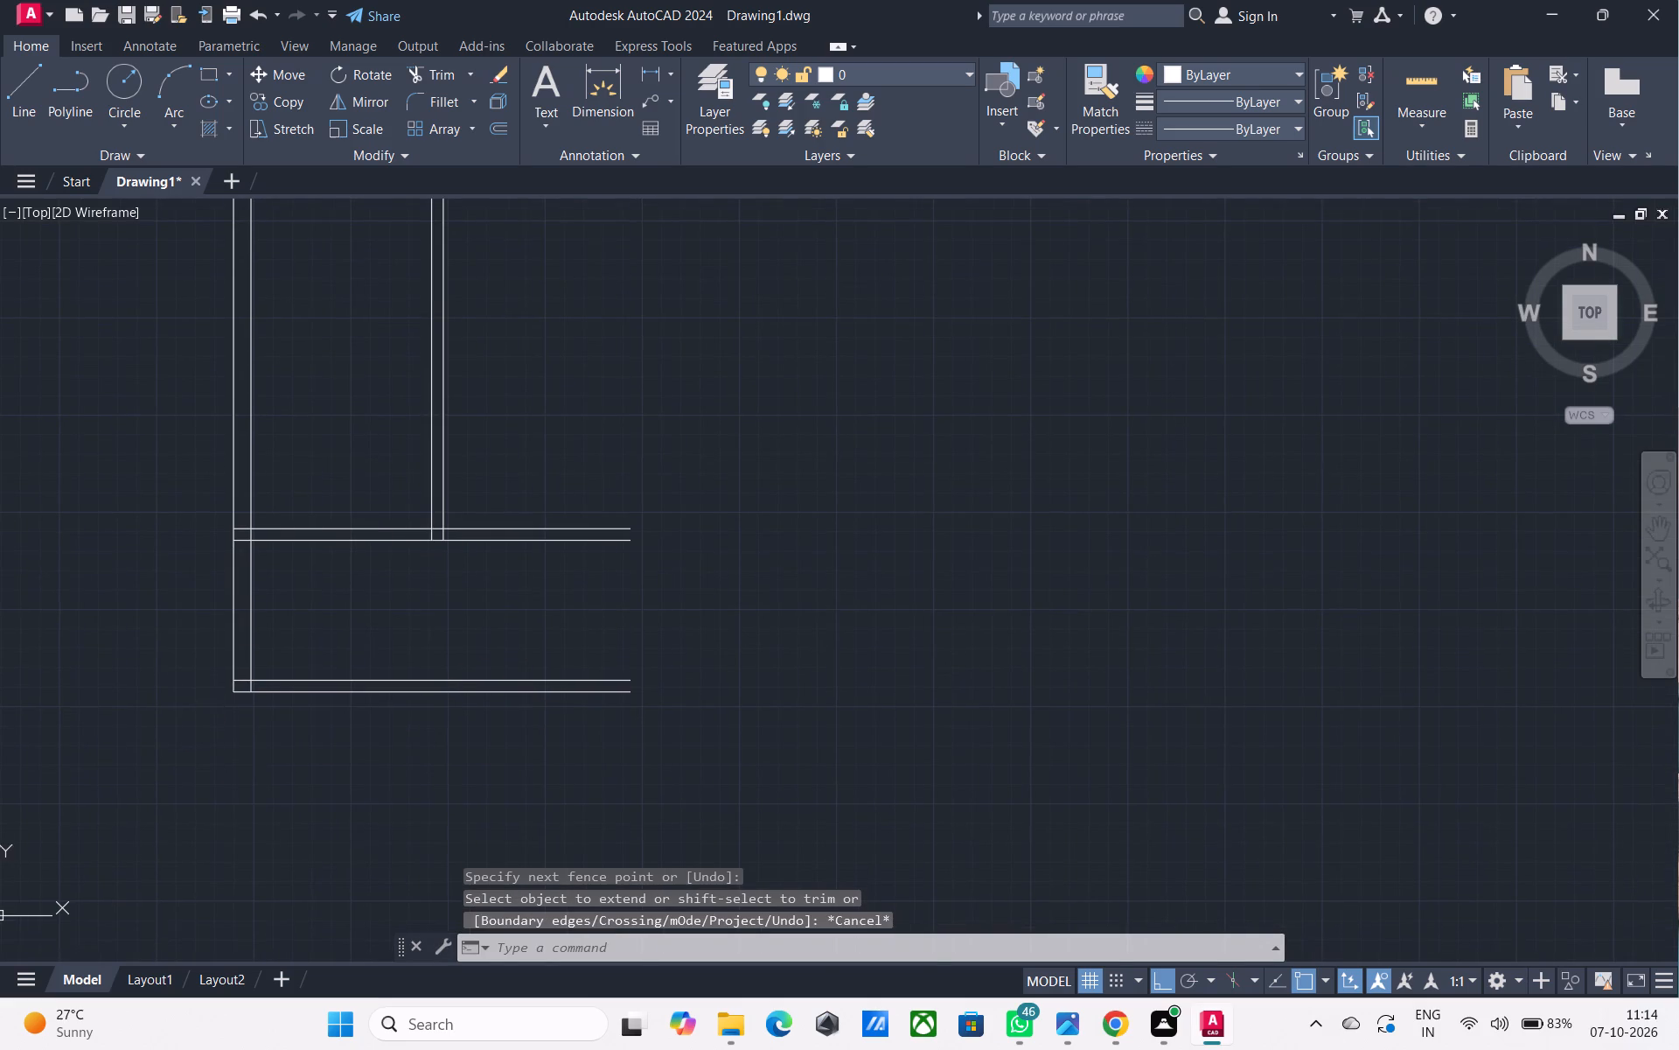
middle_drag(365, 661, 380, 673)
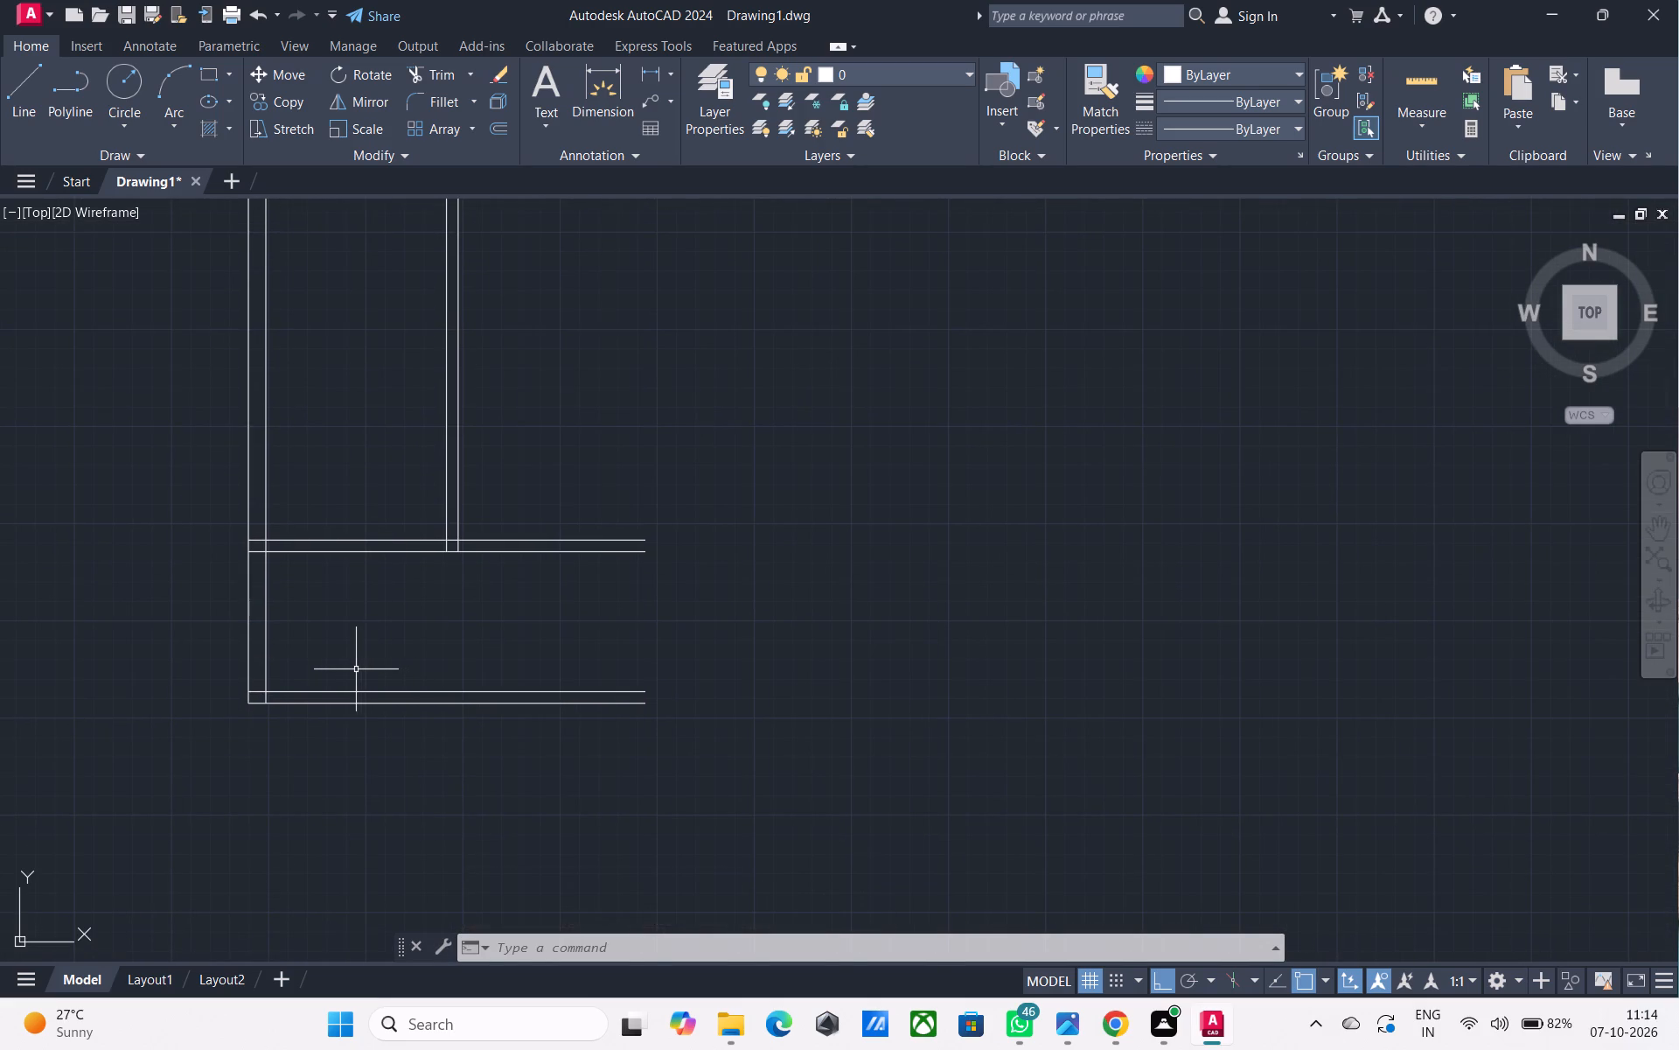
middle_drag(350, 669, 361, 672)
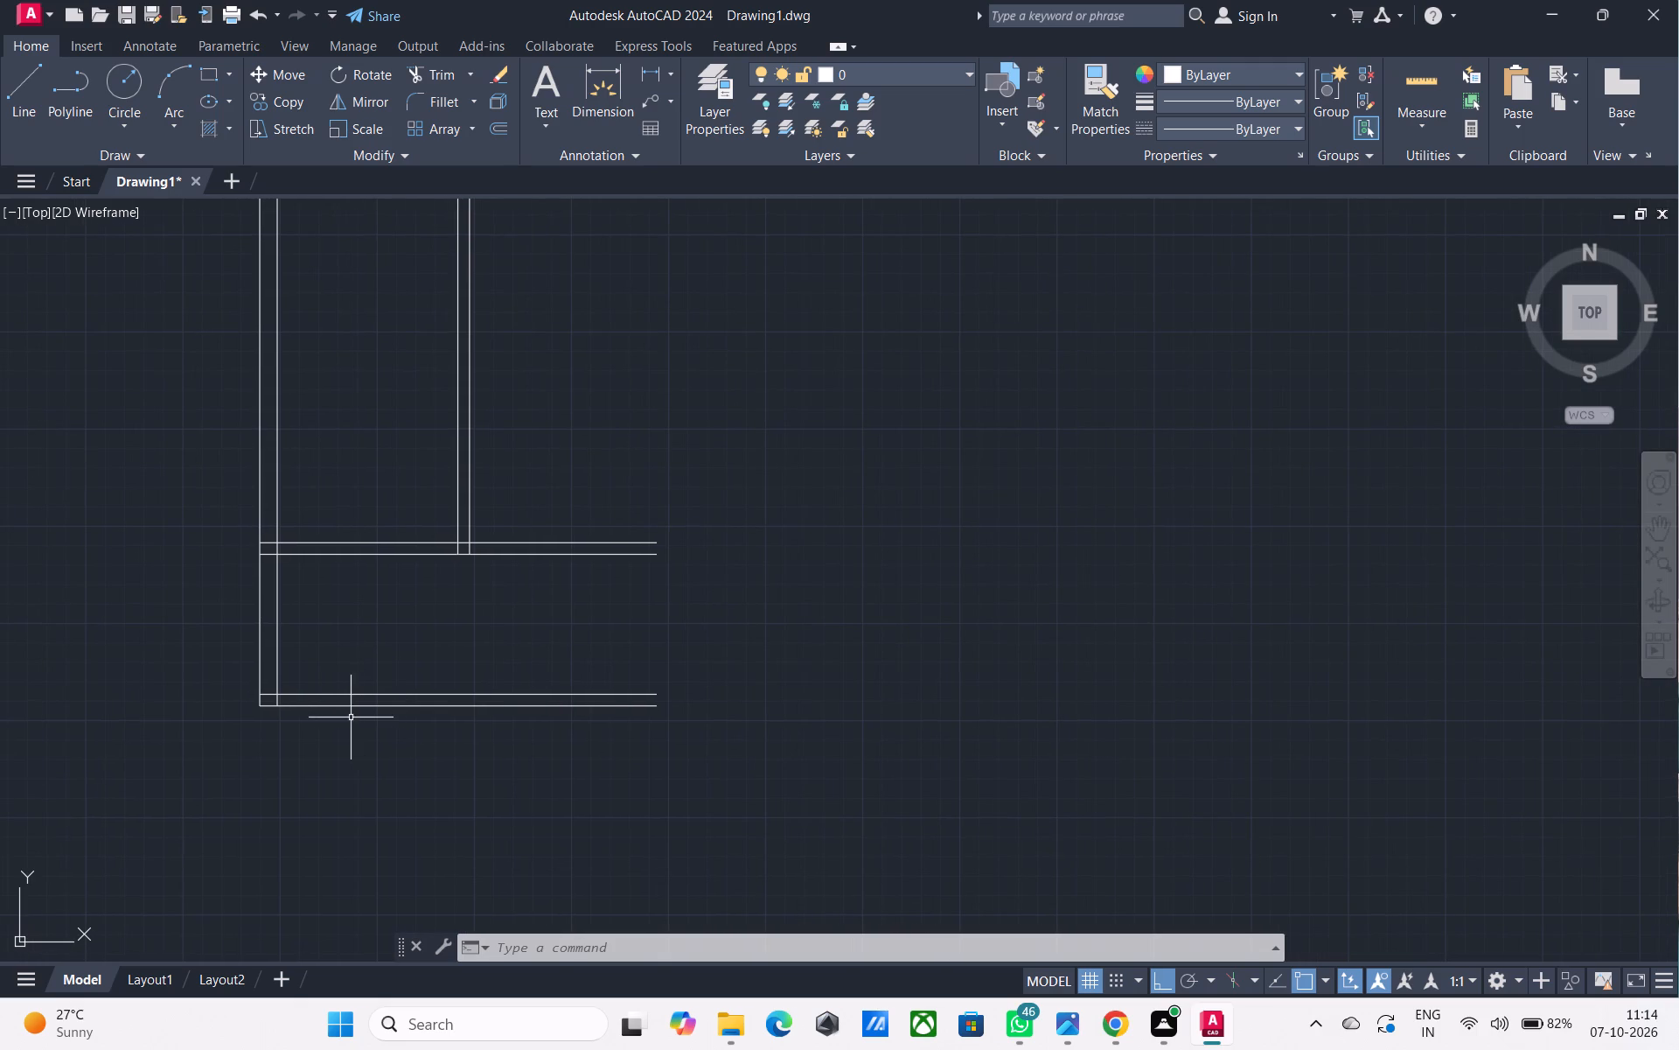
text(O)
key(space)
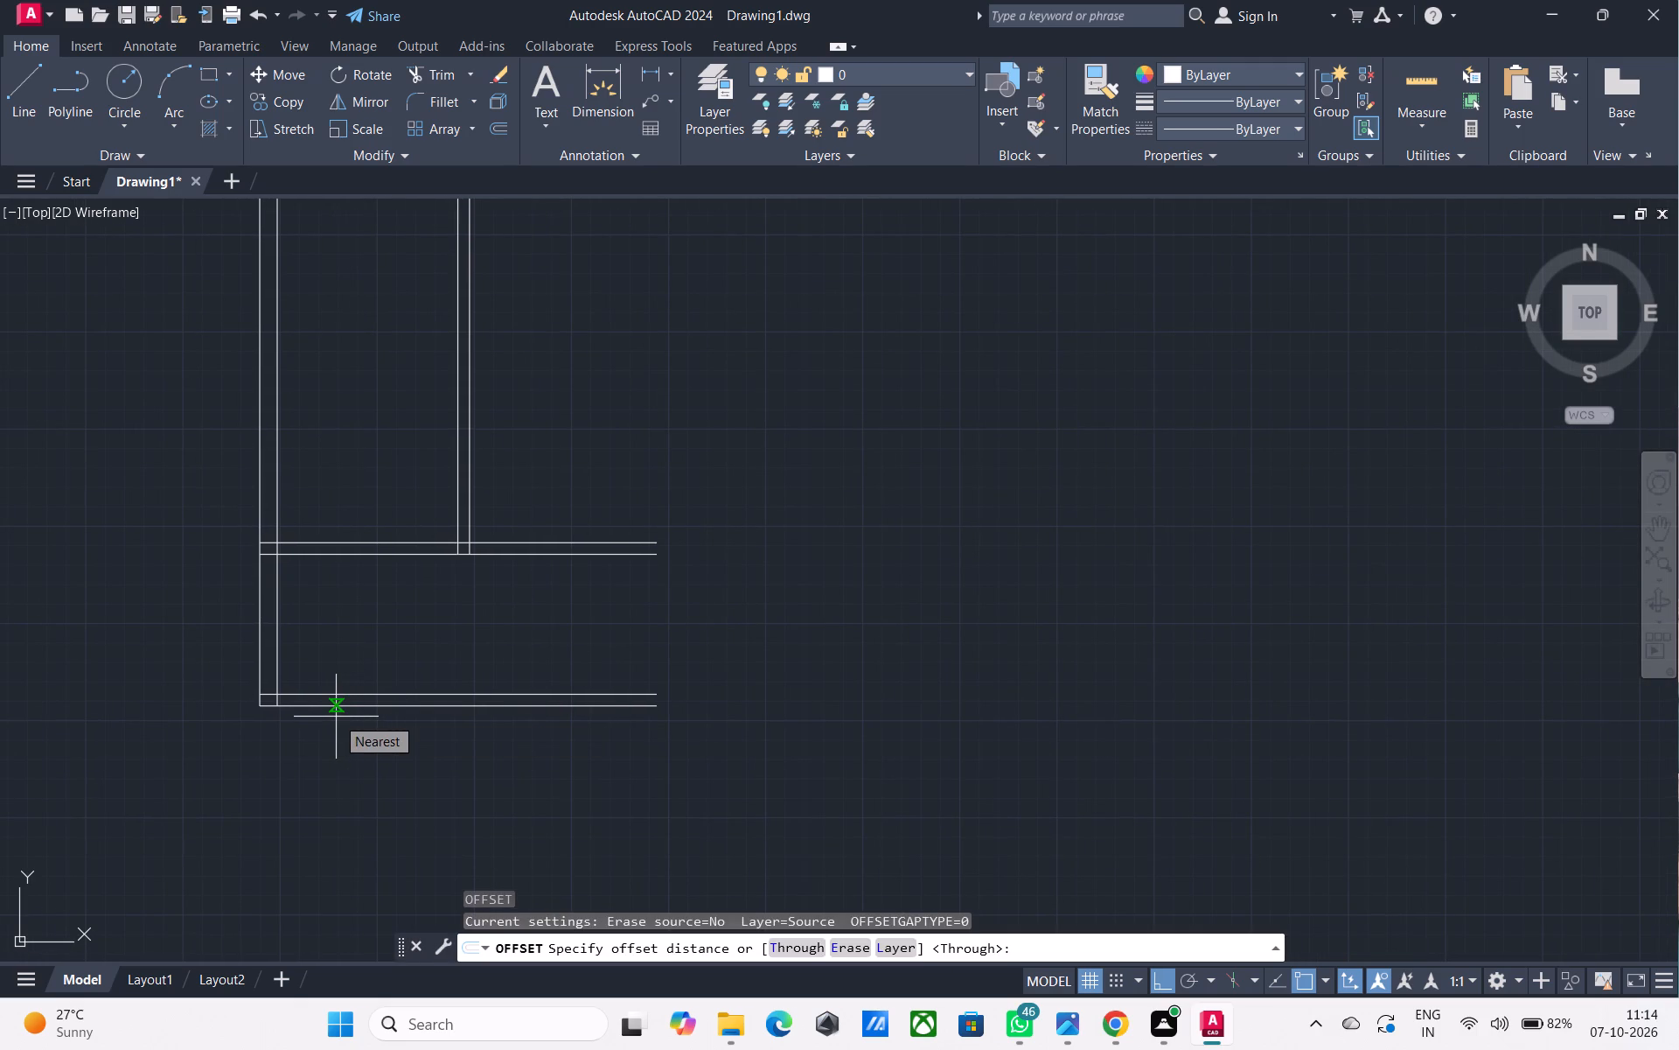
text(10')
key(Return)
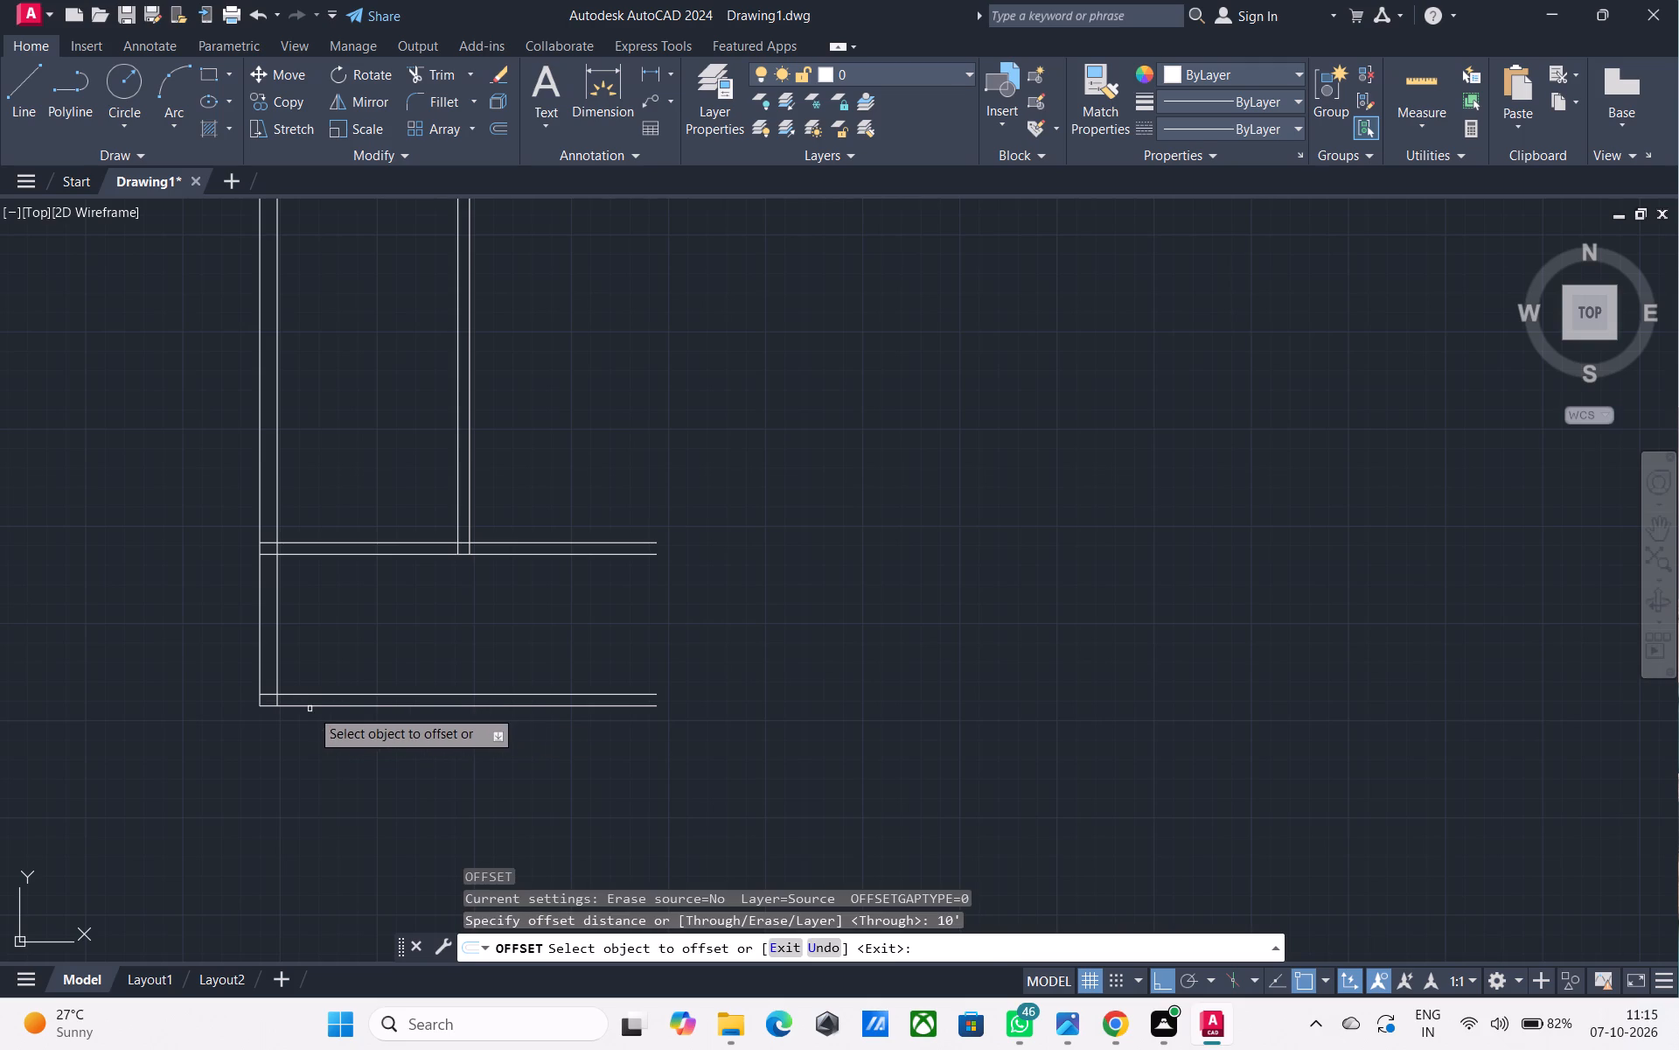
click(308, 706)
click(283, 800)
middle_drag(293, 794, 268, 632)
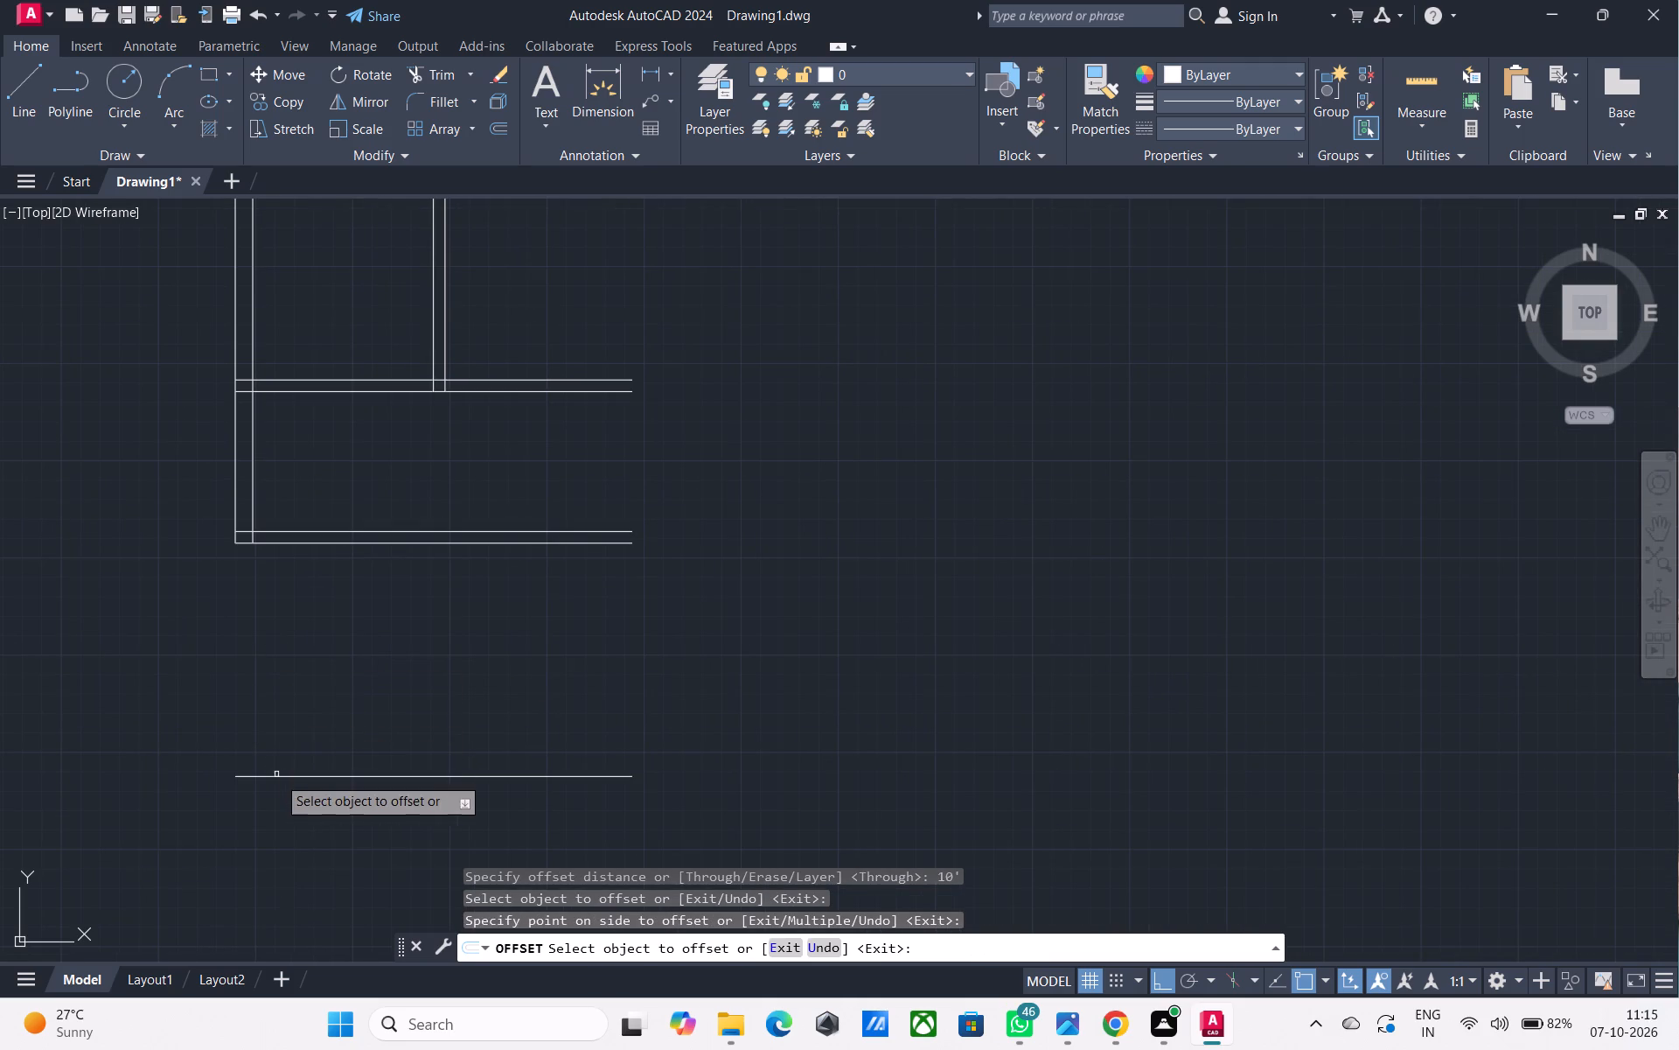
click(277, 778)
text(6")
key(Return)
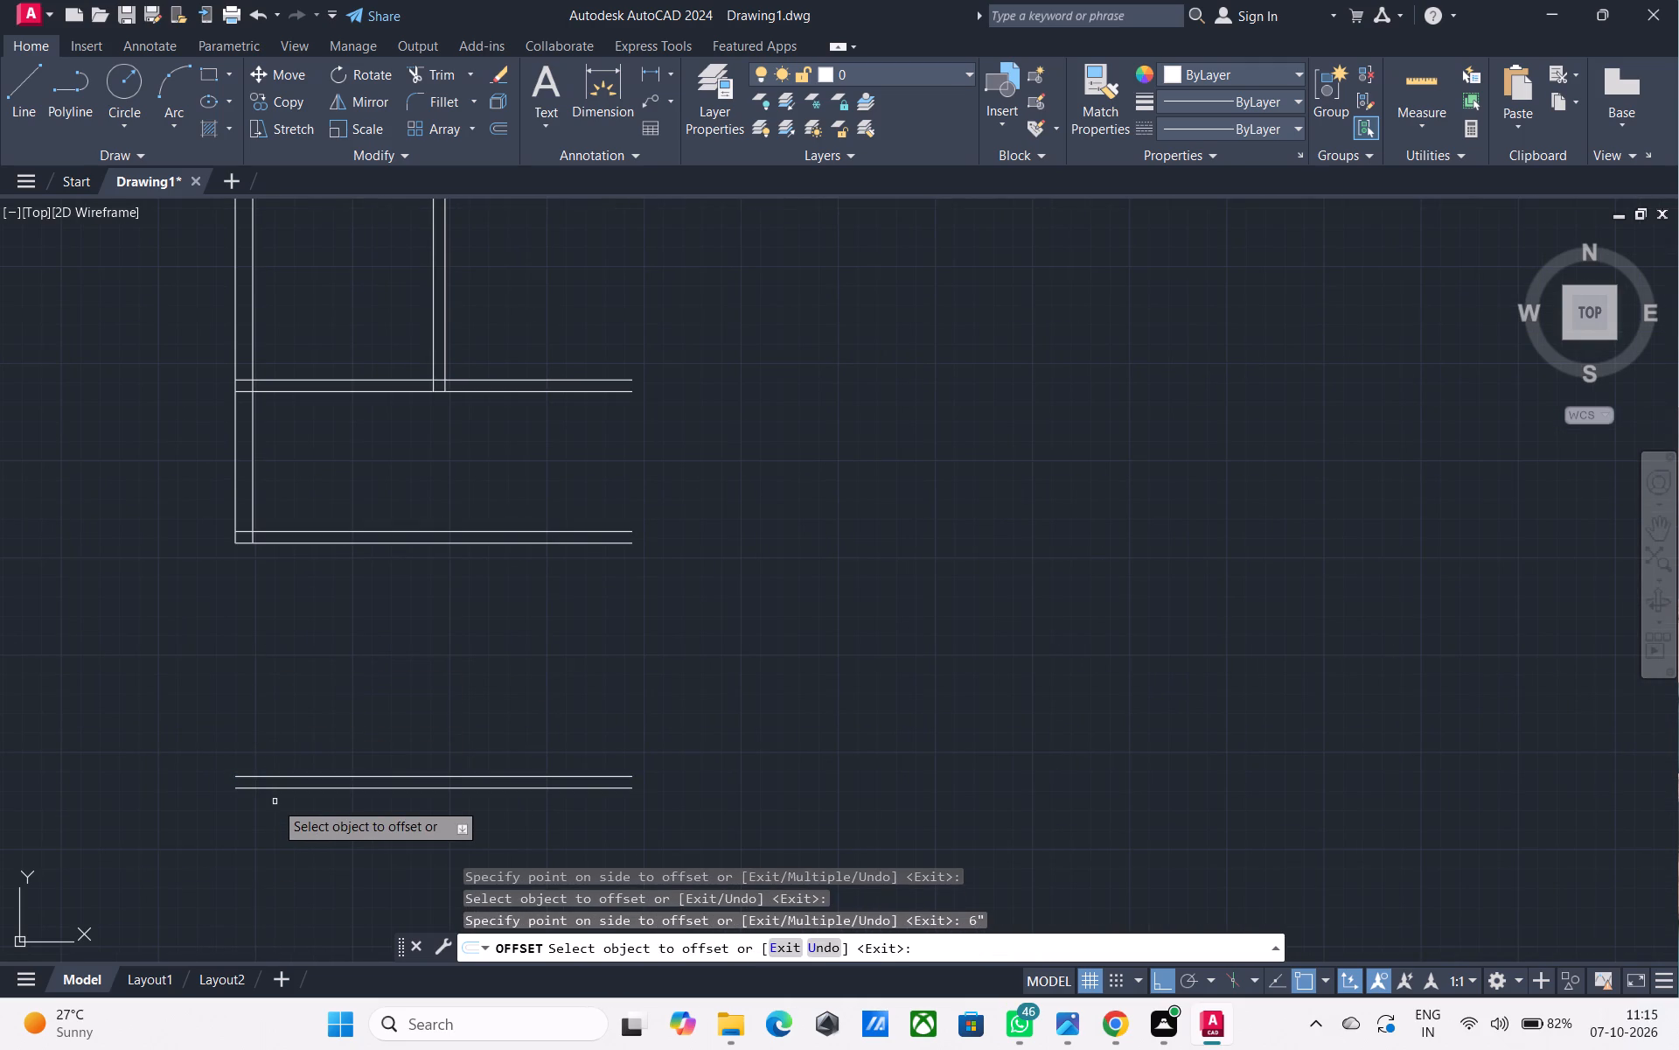
key(Escape)
Extend both left wall lines down through the new 6" wall to its bottom line.
text(EX)
key(space)
click(287, 515)
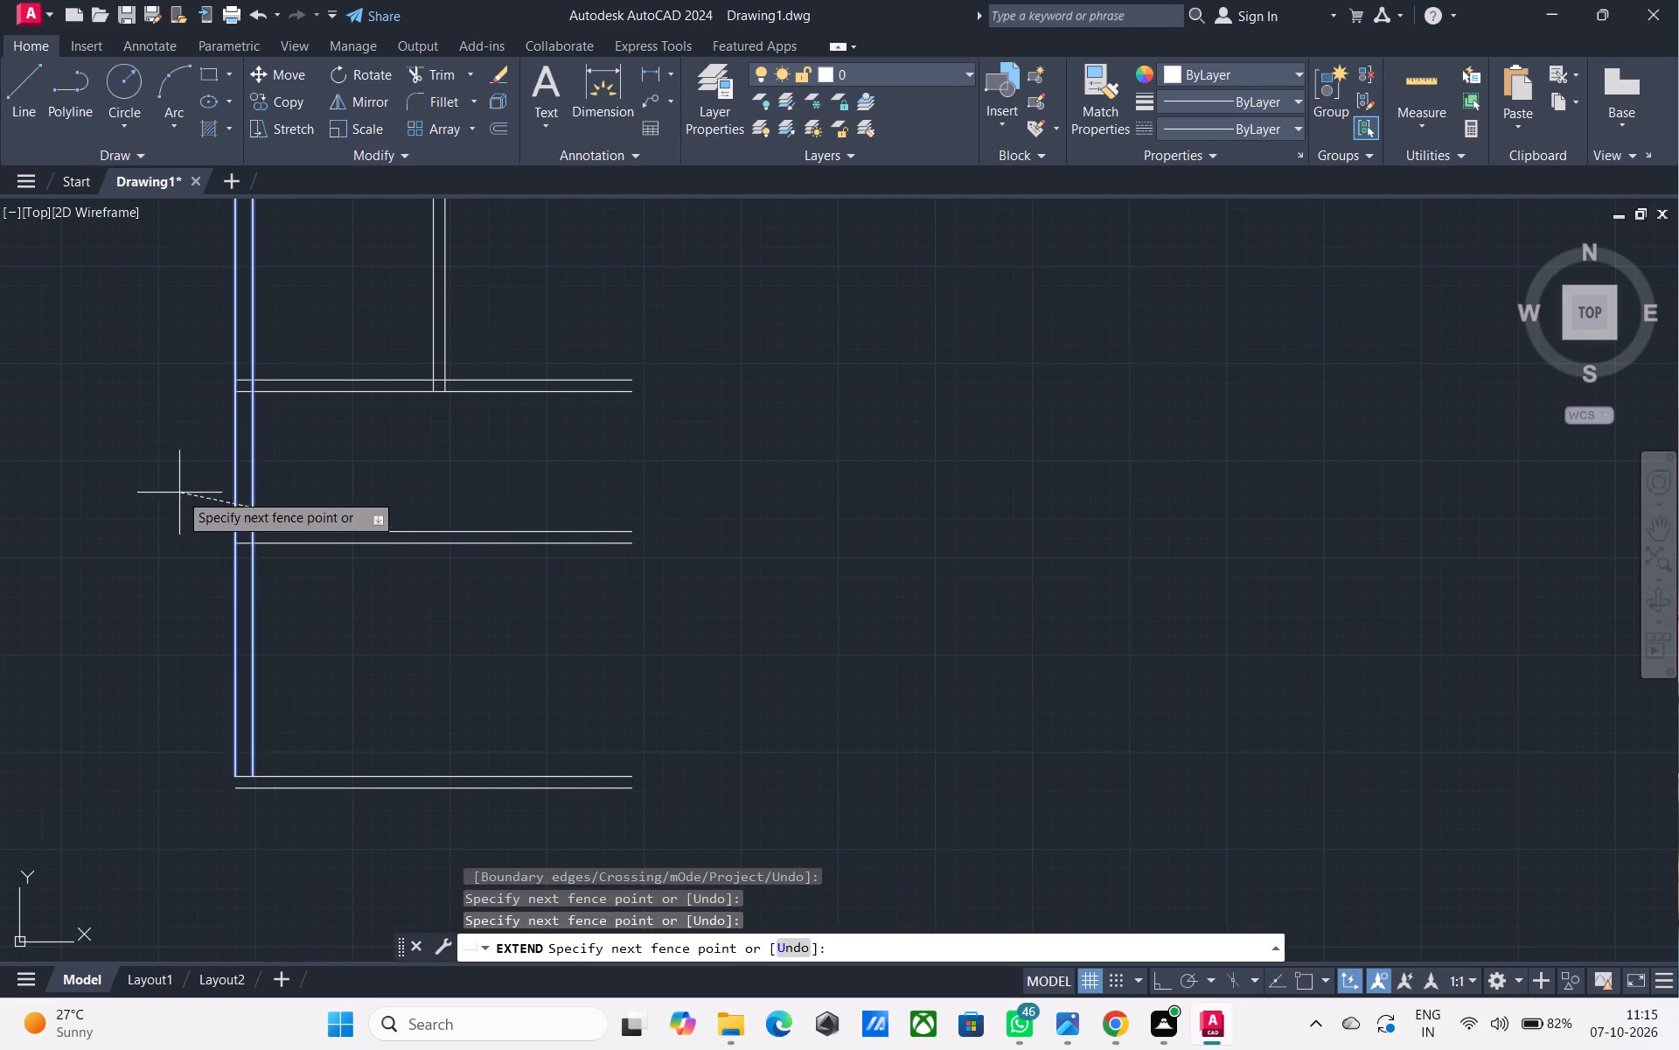
click(179, 493)
click(264, 725)
click(158, 719)
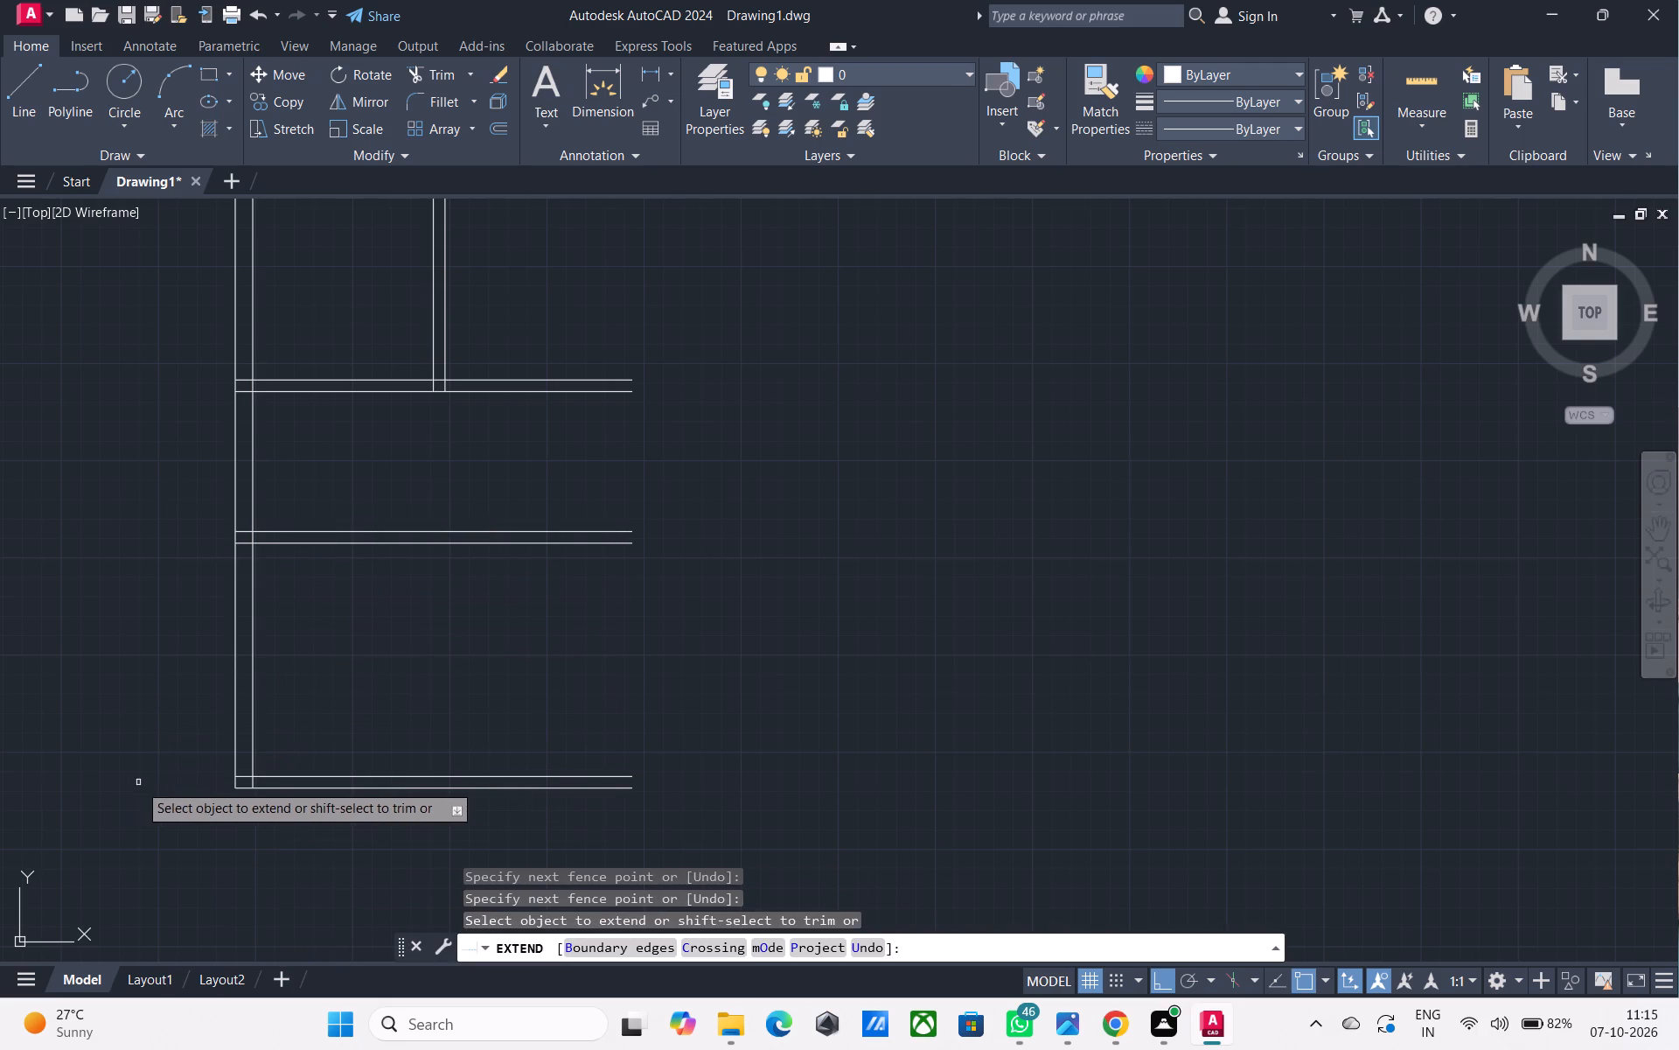
middle_drag(300, 894, 334, 785)
scroll(363, 745, down, 1)
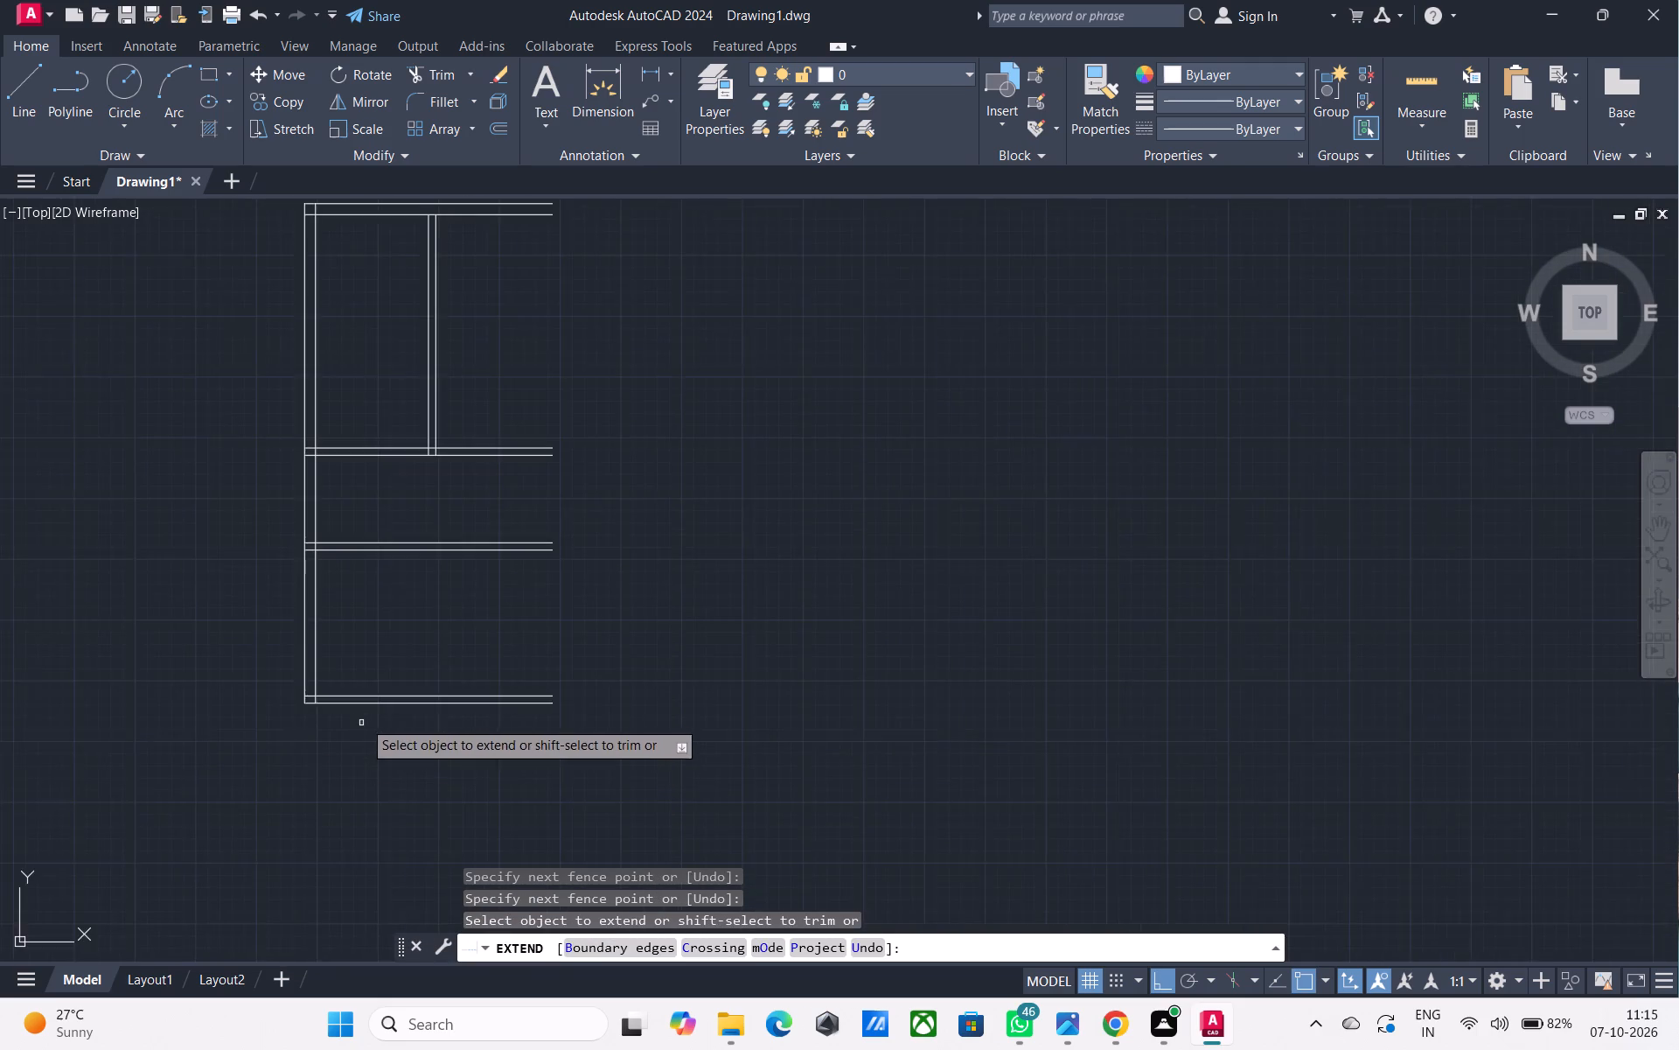
middle_drag(365, 717, 288, 826)
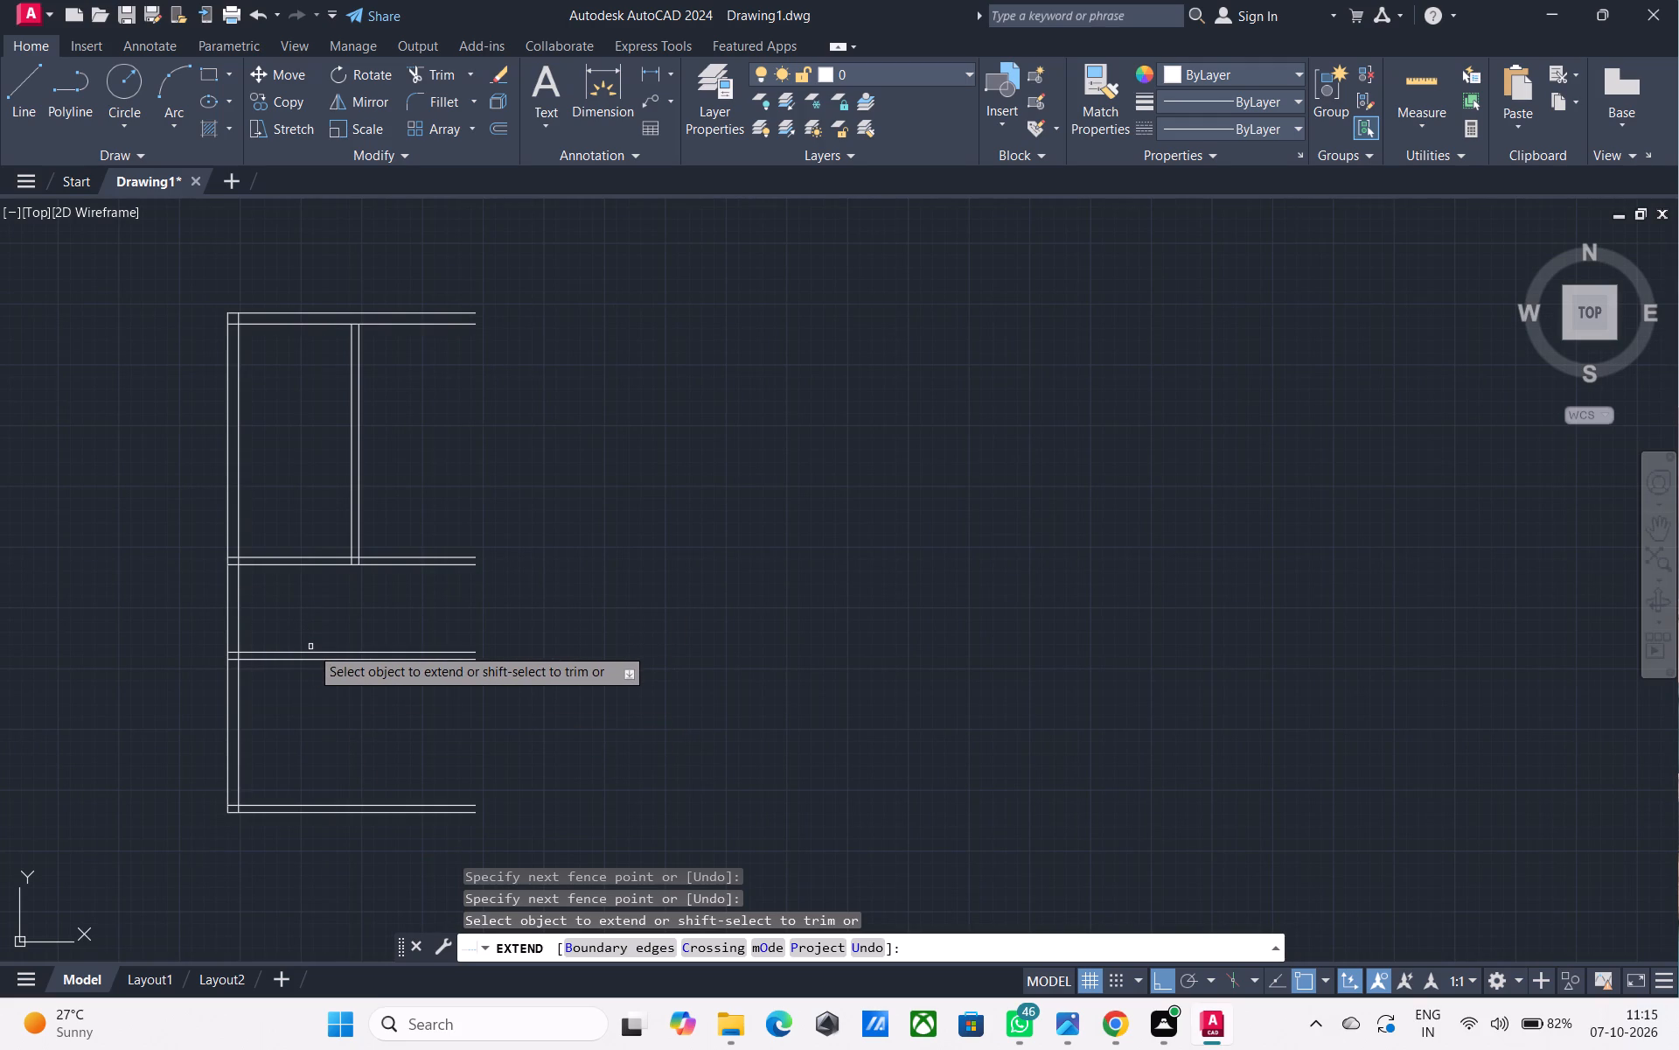
middle_drag(310, 647, 306, 619)
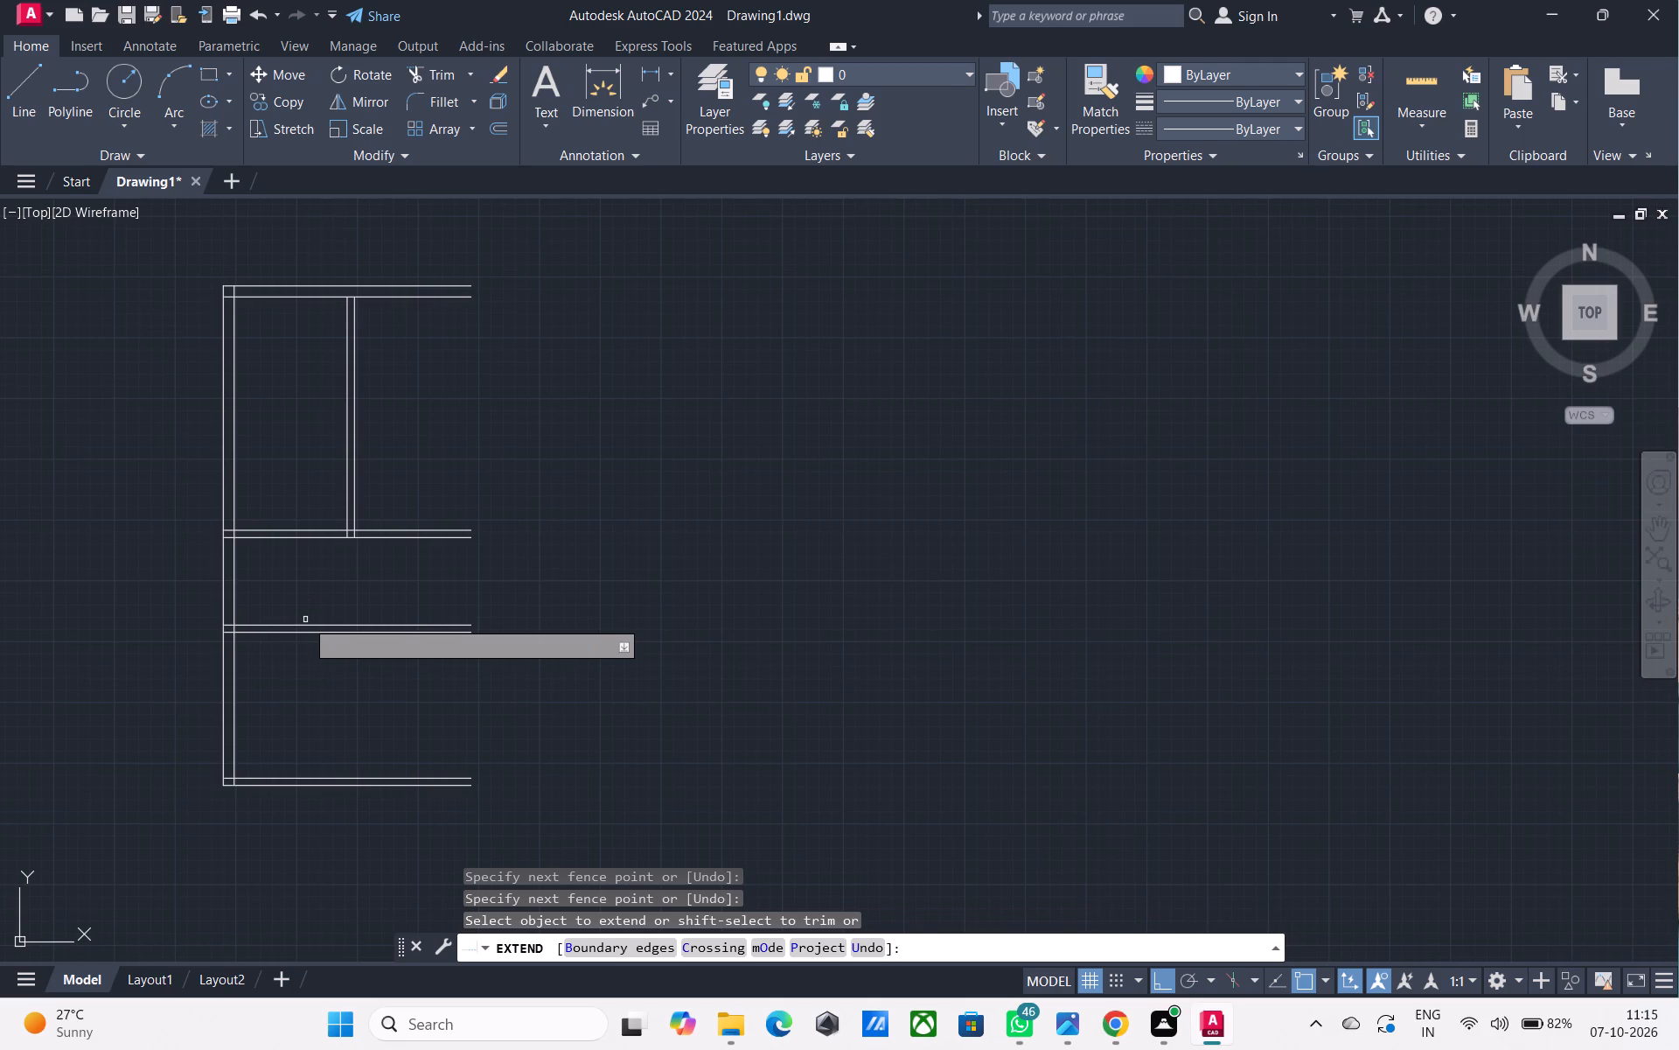
middle_drag(297, 661, 287, 647)
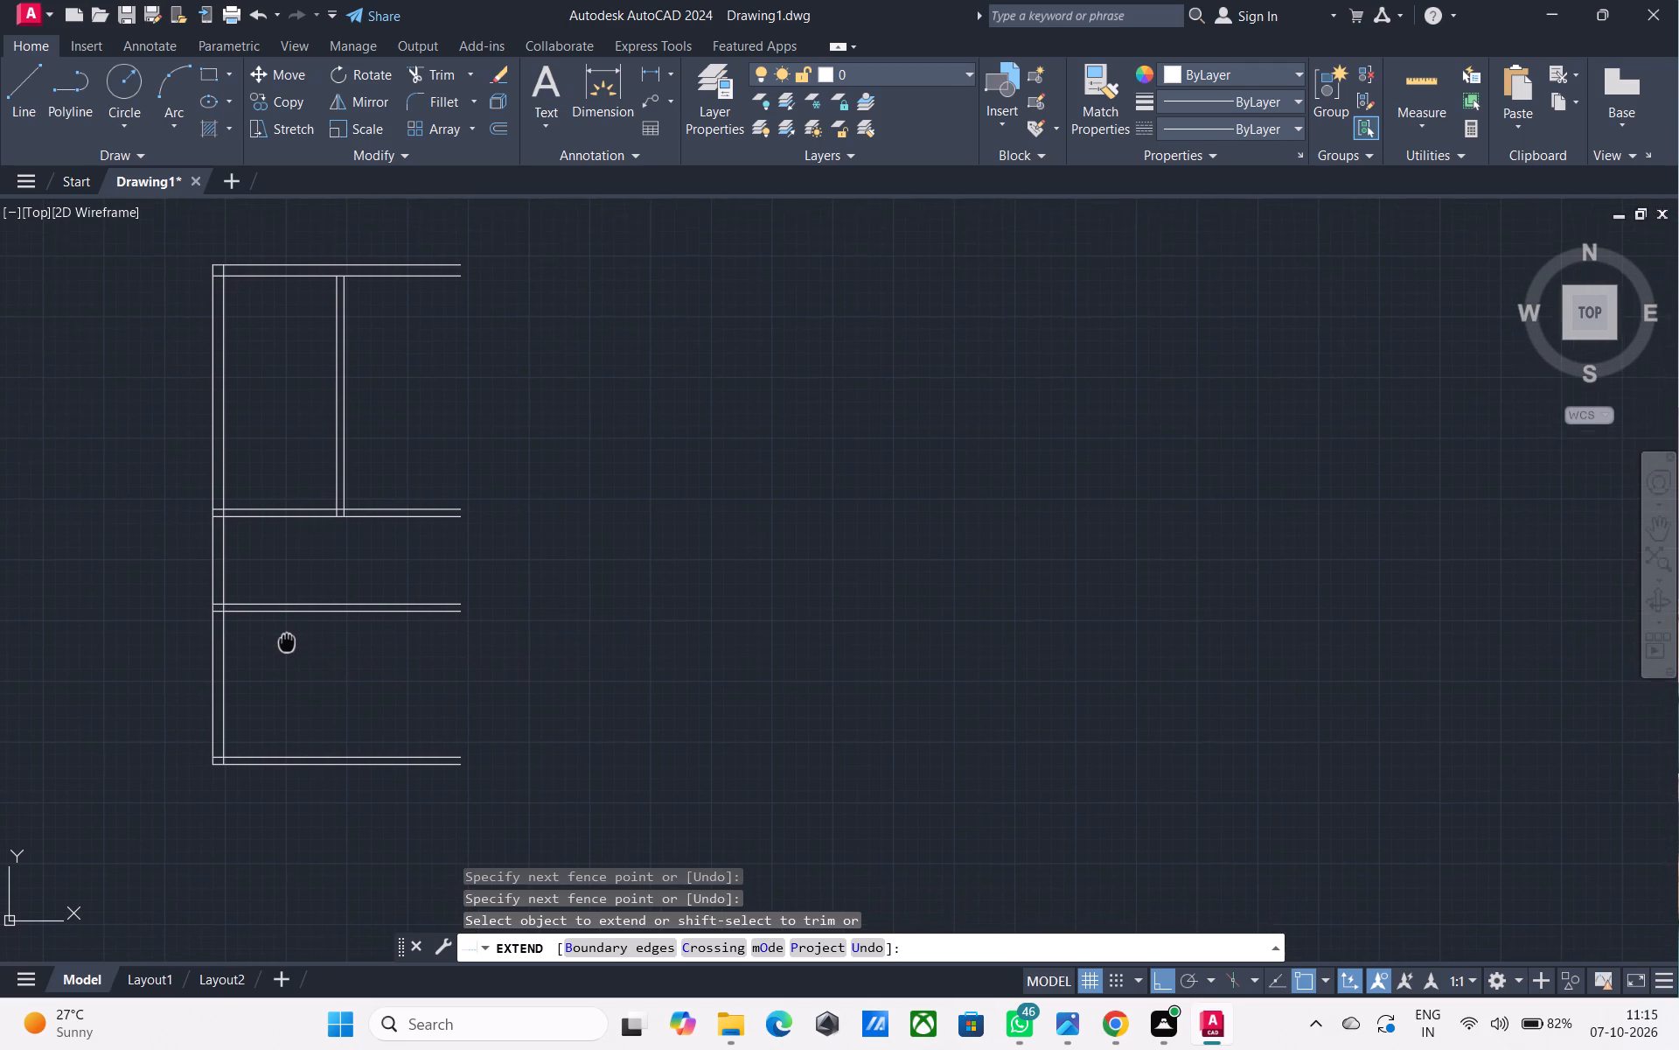
middle_drag(287, 647, 289, 663)
scroll(265, 598, up, 2)
key(Escape)
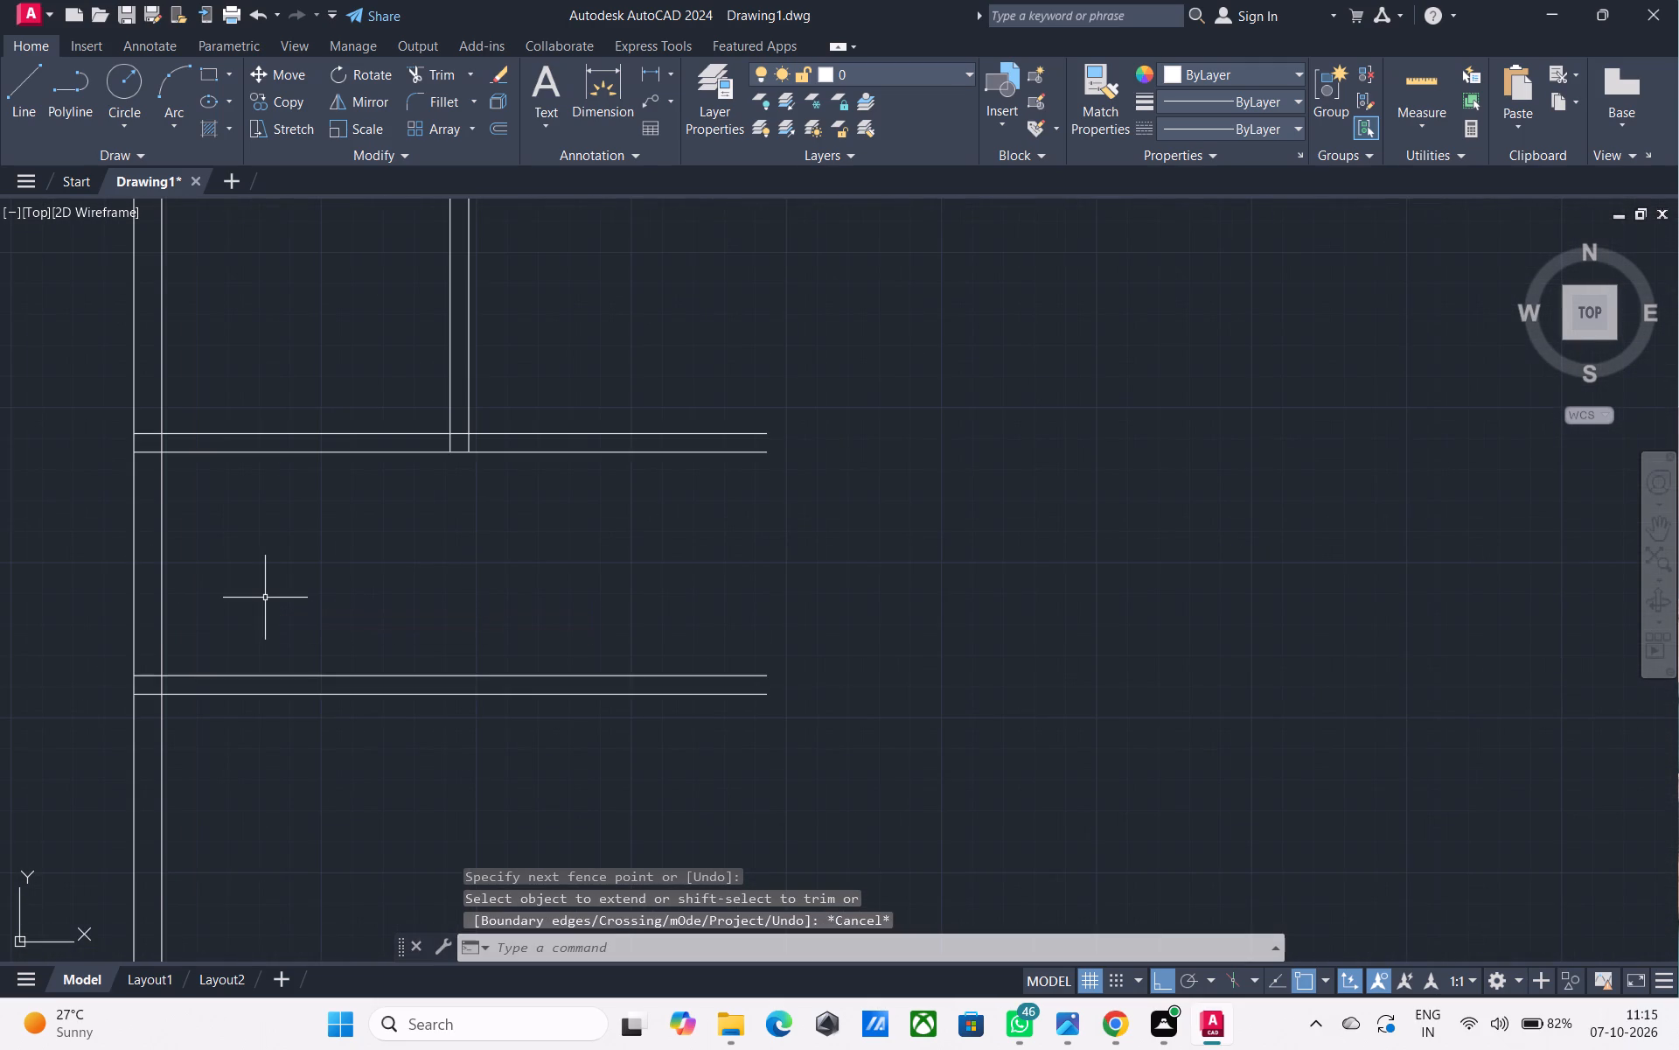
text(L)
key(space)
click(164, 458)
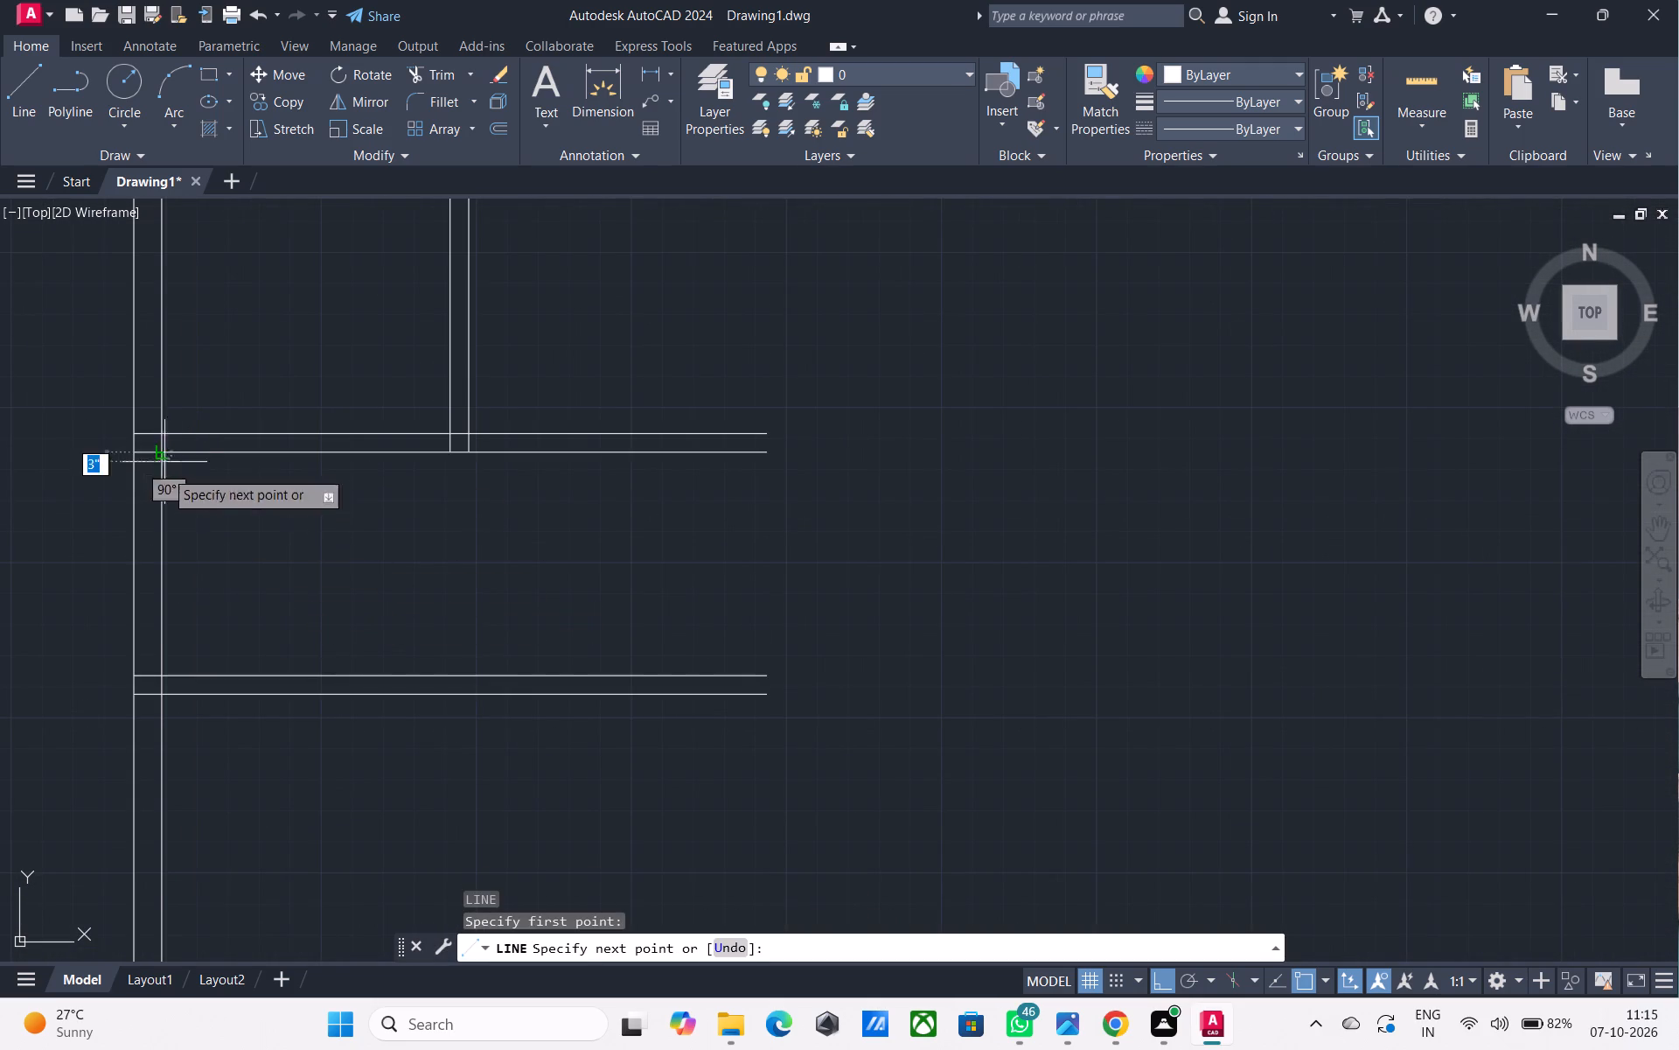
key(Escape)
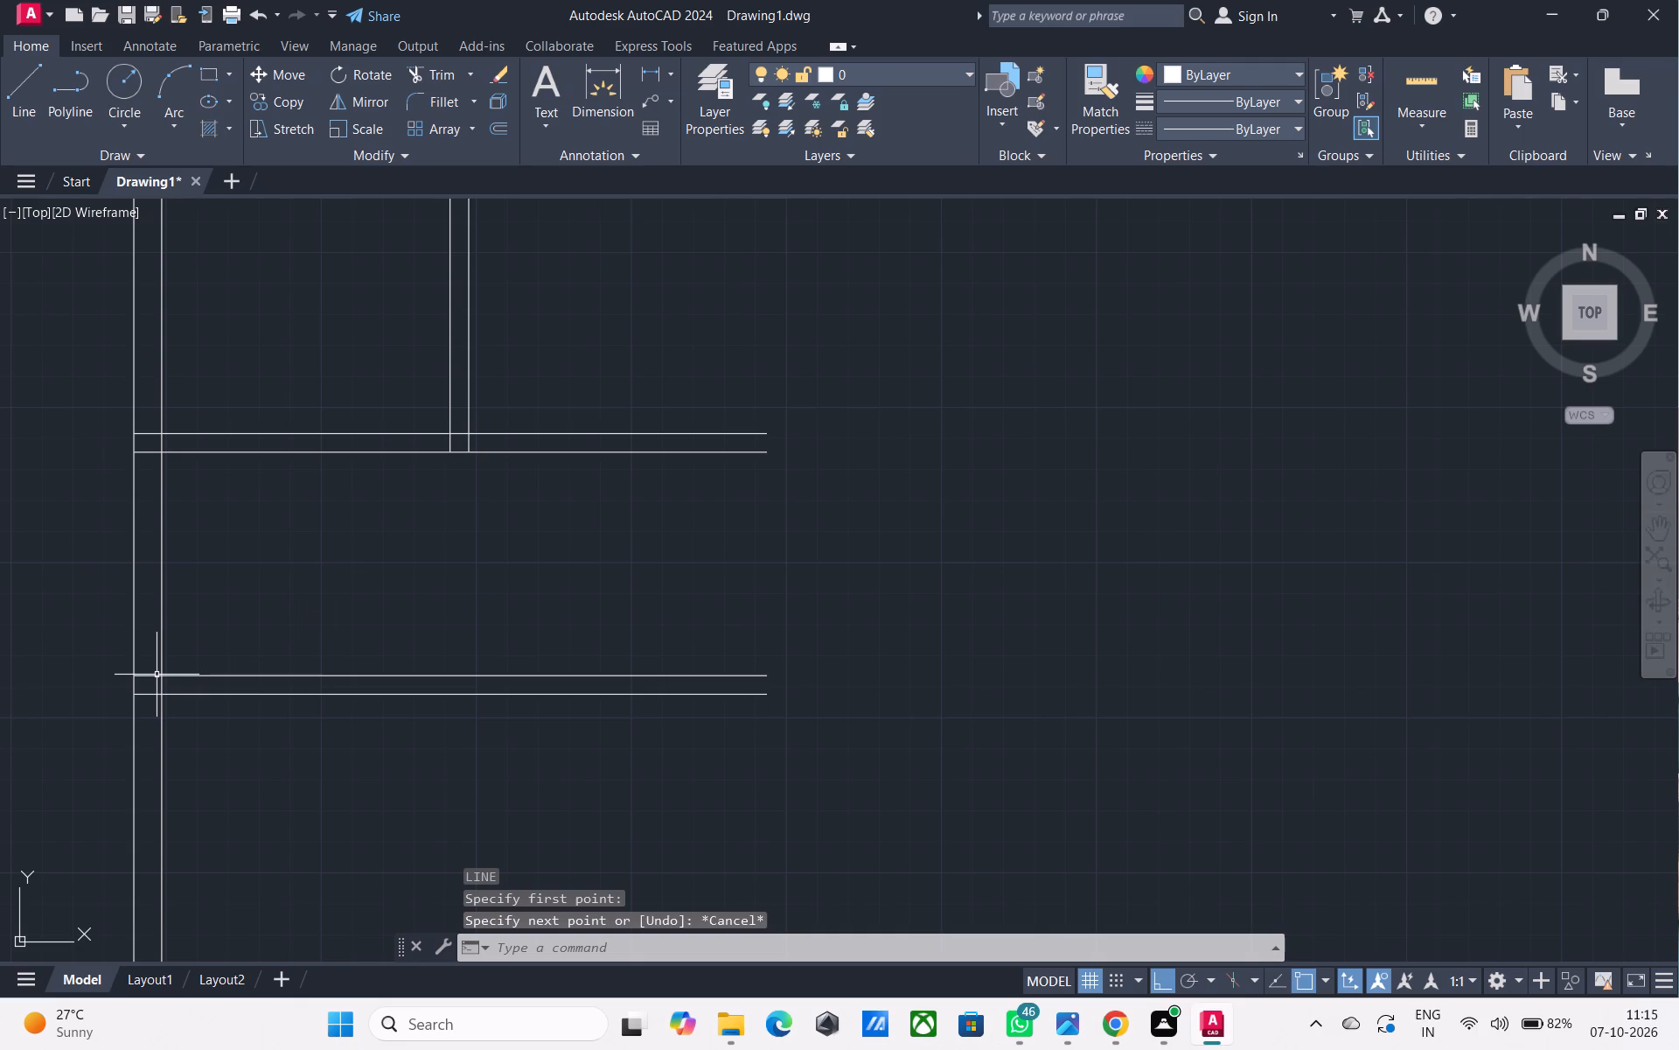
Offset the bottom line of the lowest 6" wall 8' downward.
scroll(157, 675, down, 2)
middle_drag(159, 674, 173, 601)
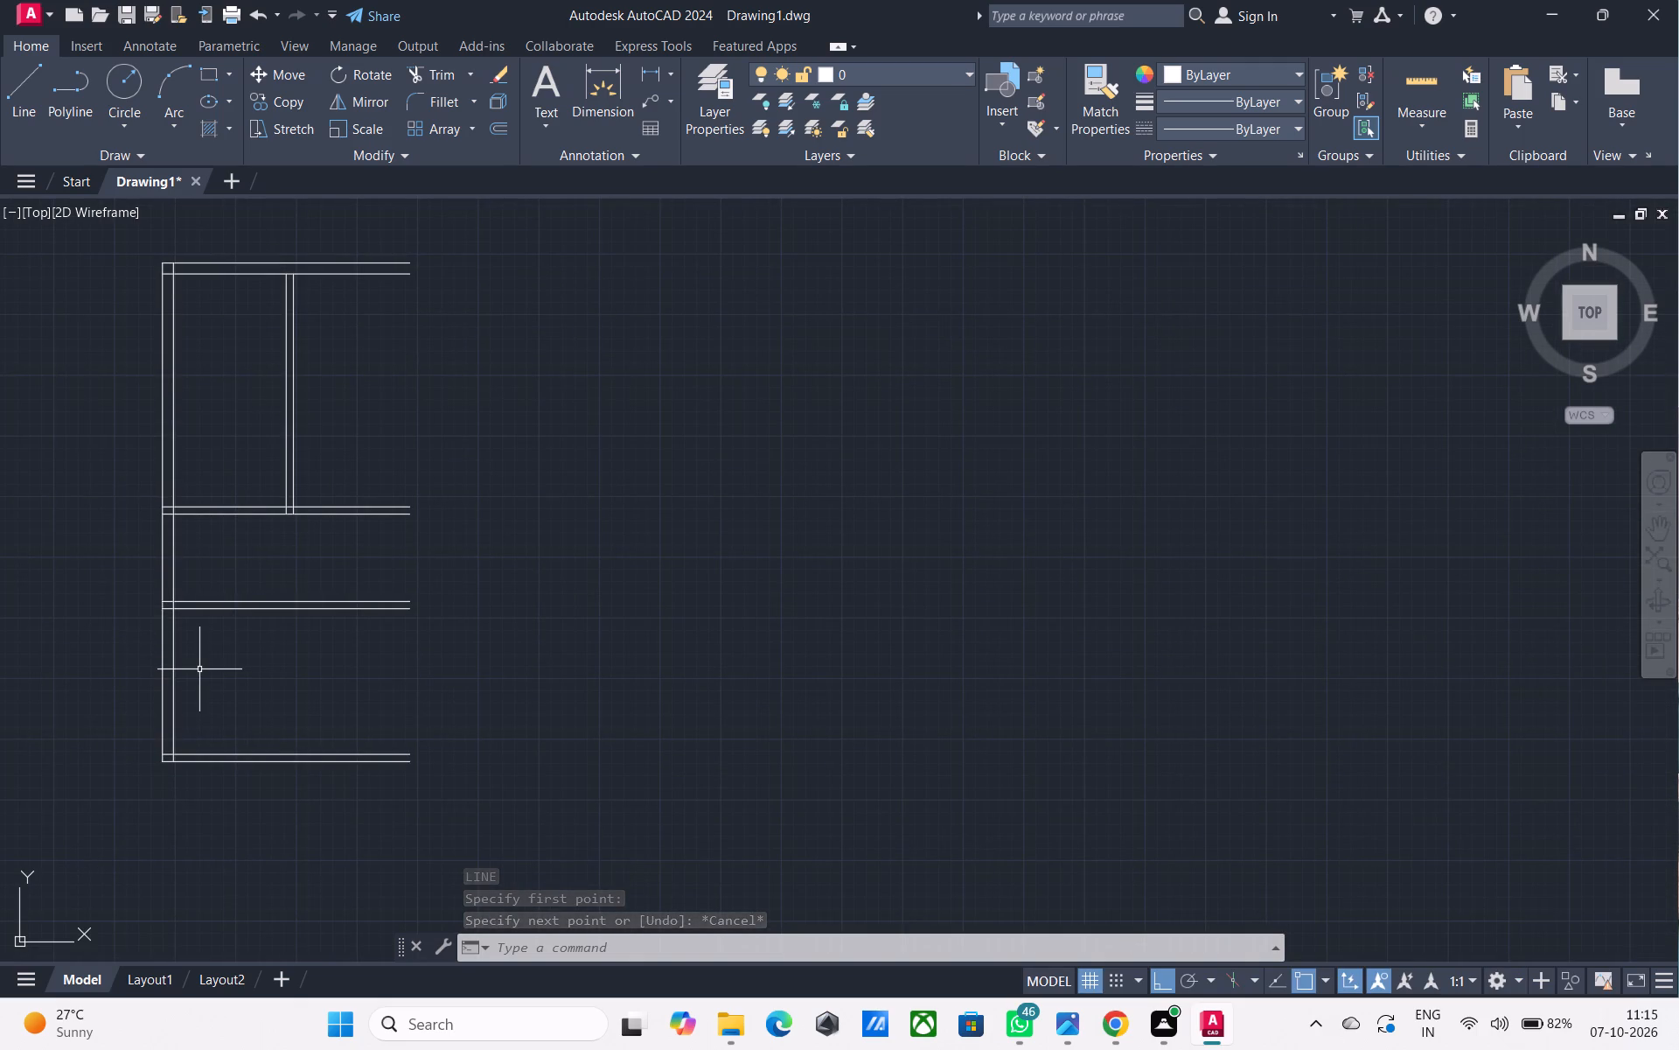
middle_drag(172, 669, 176, 610)
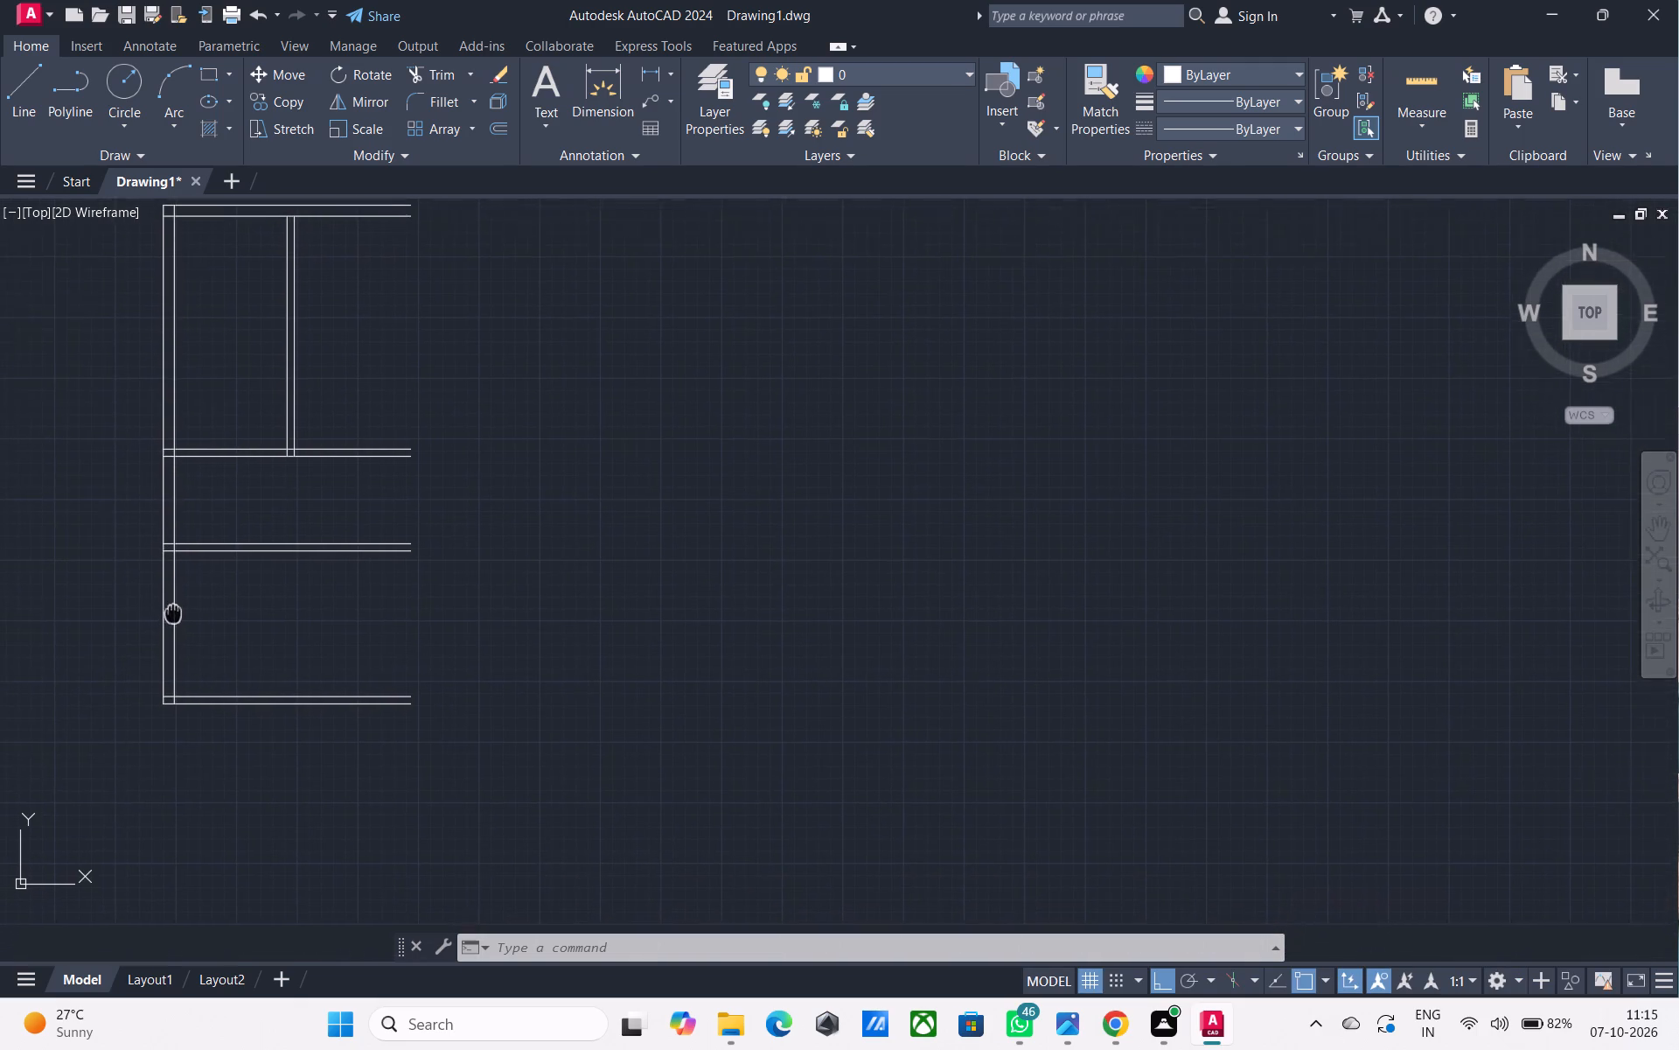
middle_drag(176, 610, 189, 596)
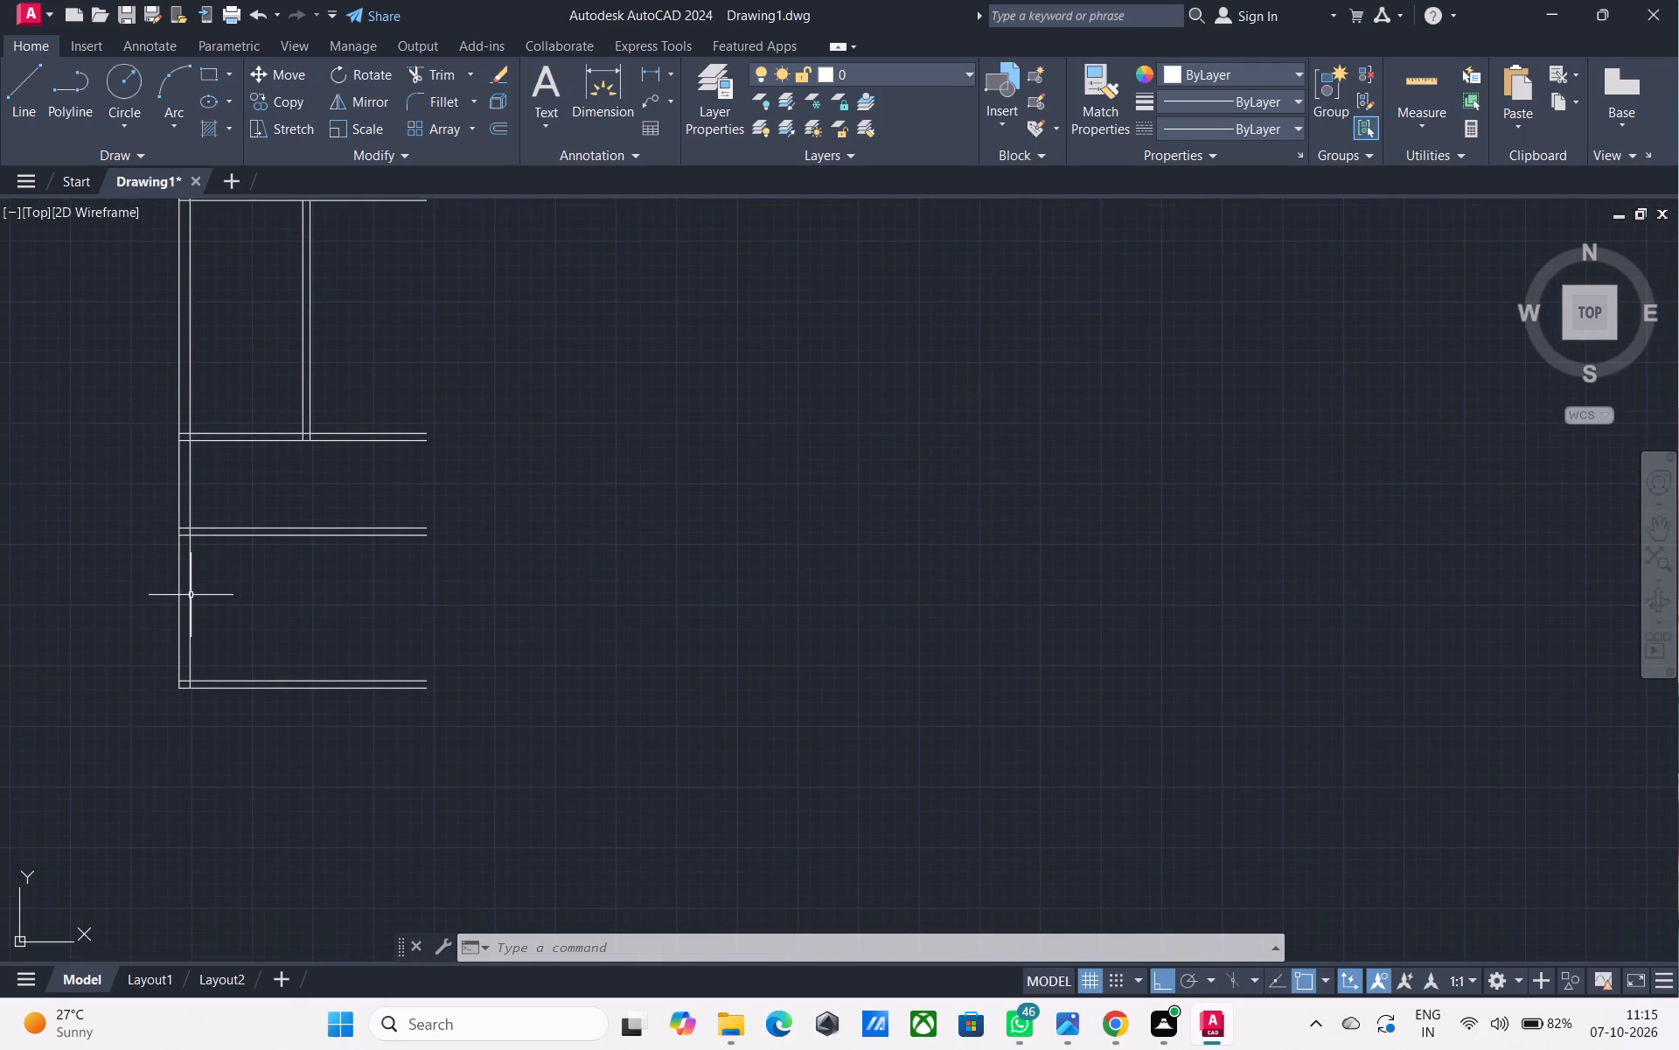
text(O)
key(space)
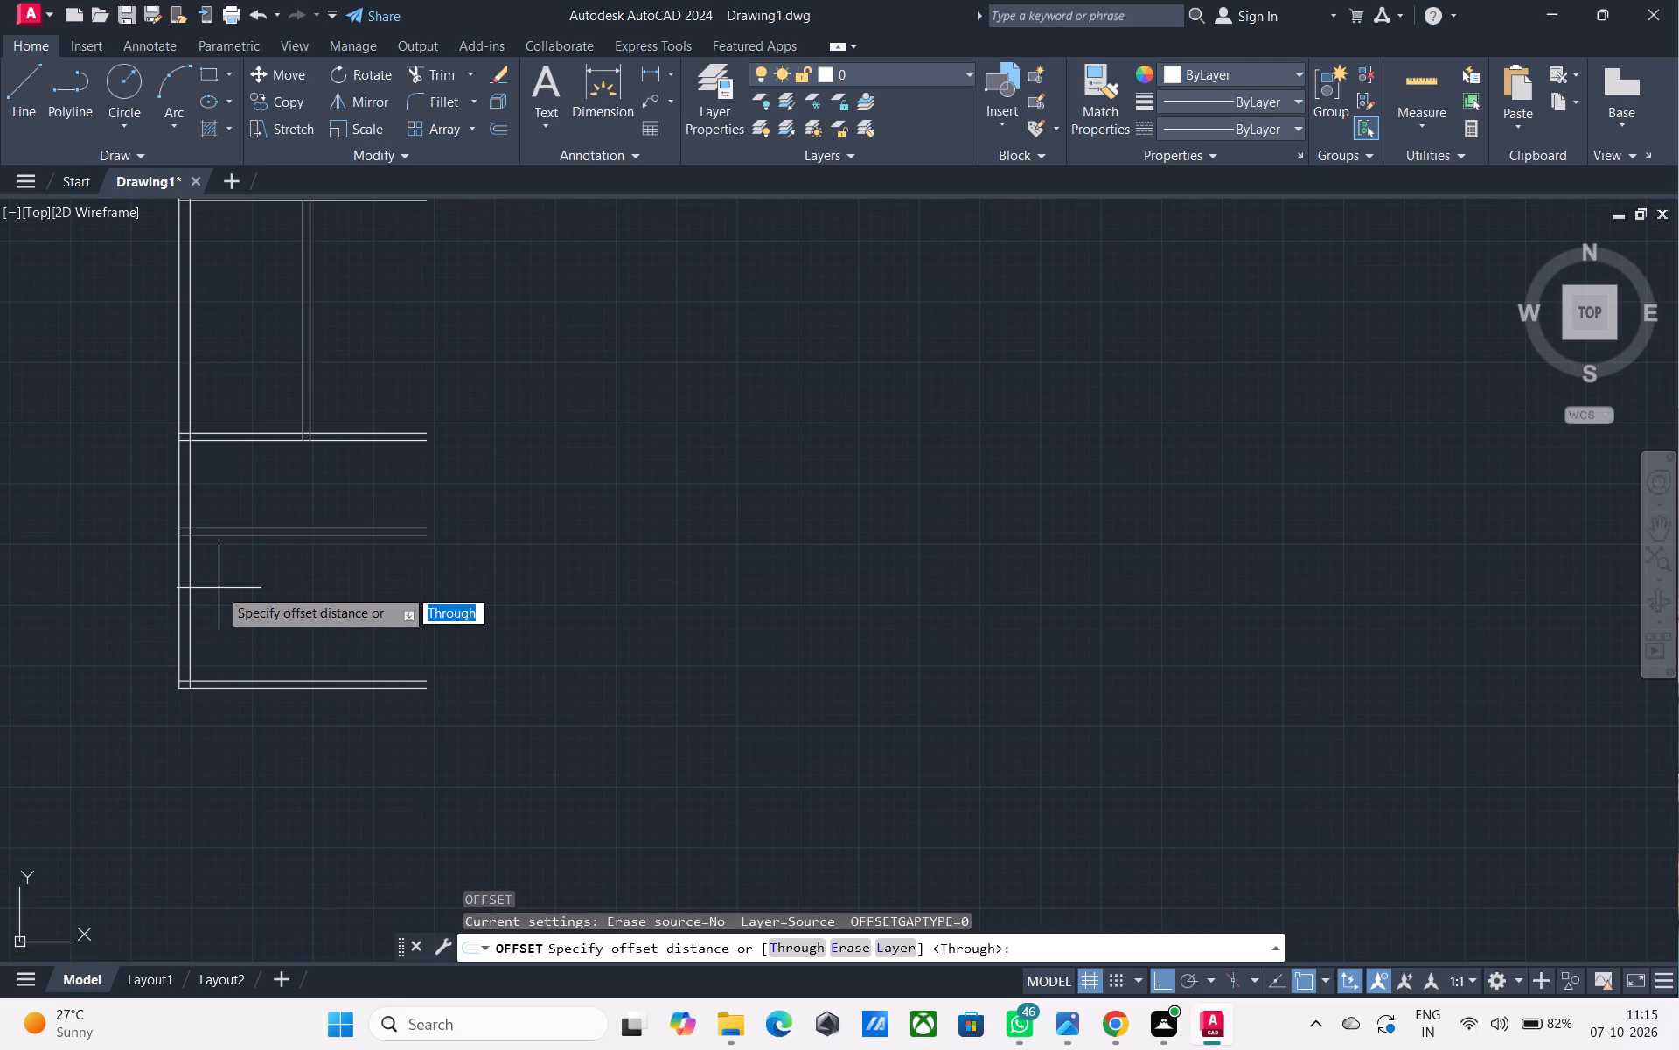
scroll(233, 718, down, 1)
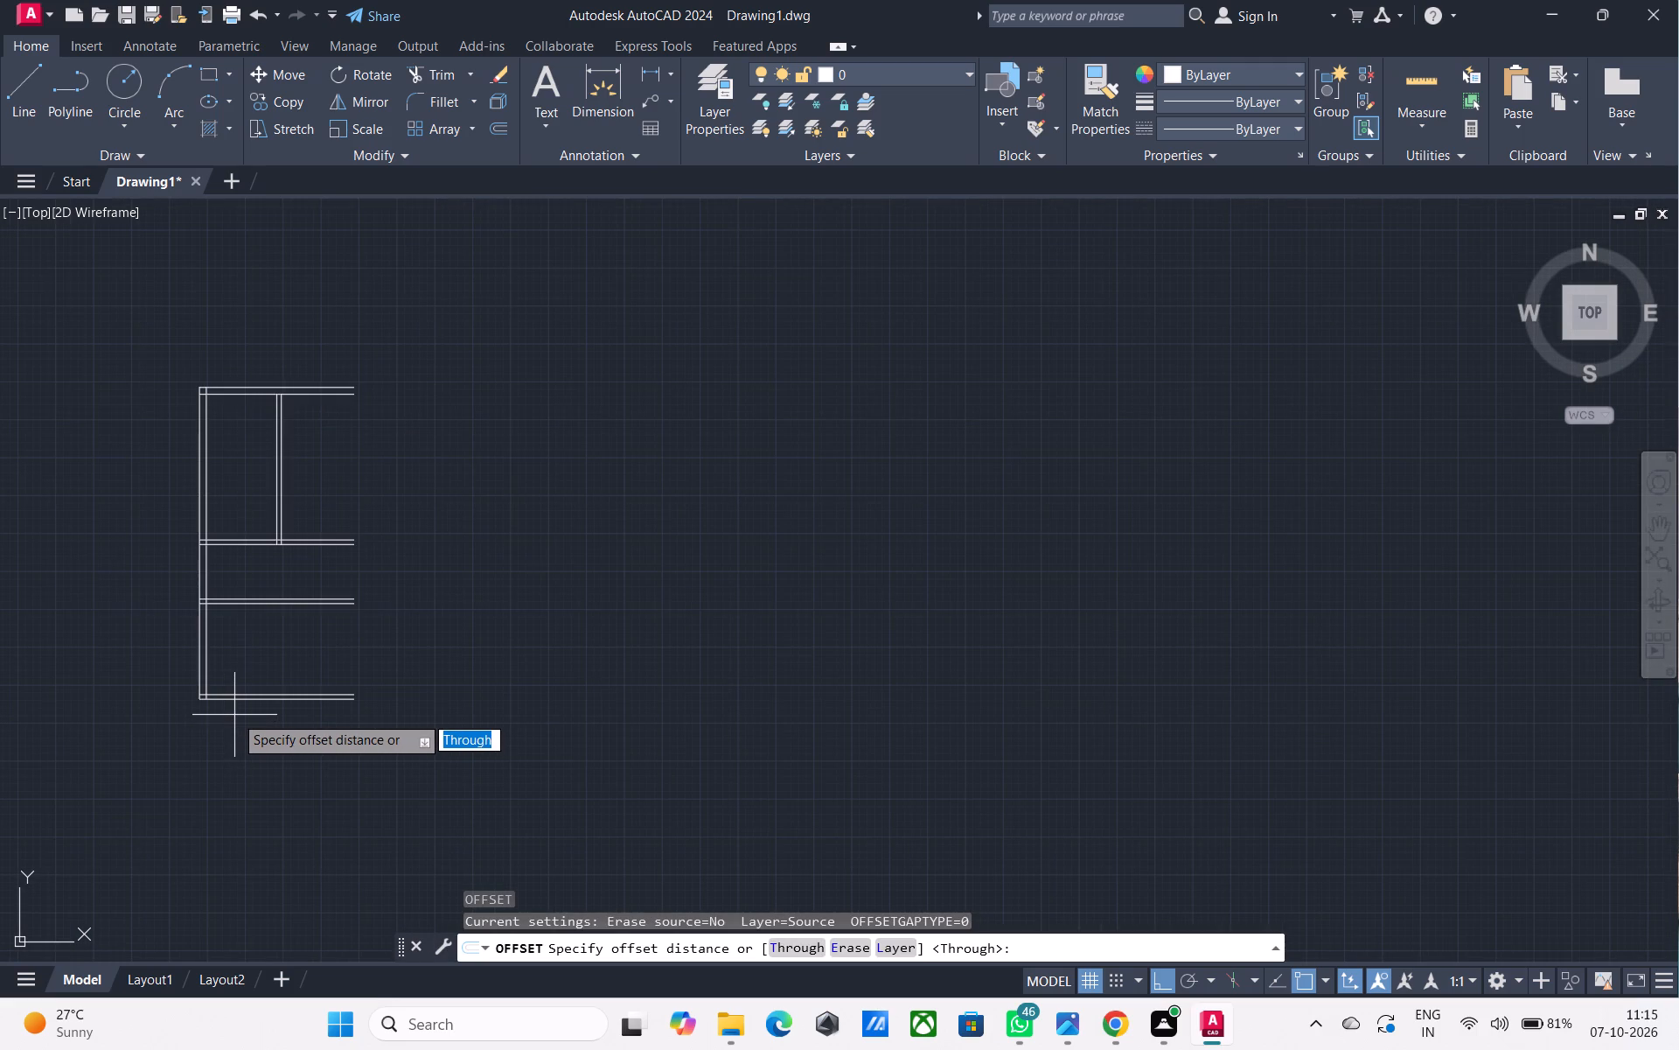
text(8')
key(Return)
scroll(228, 710, up, 1)
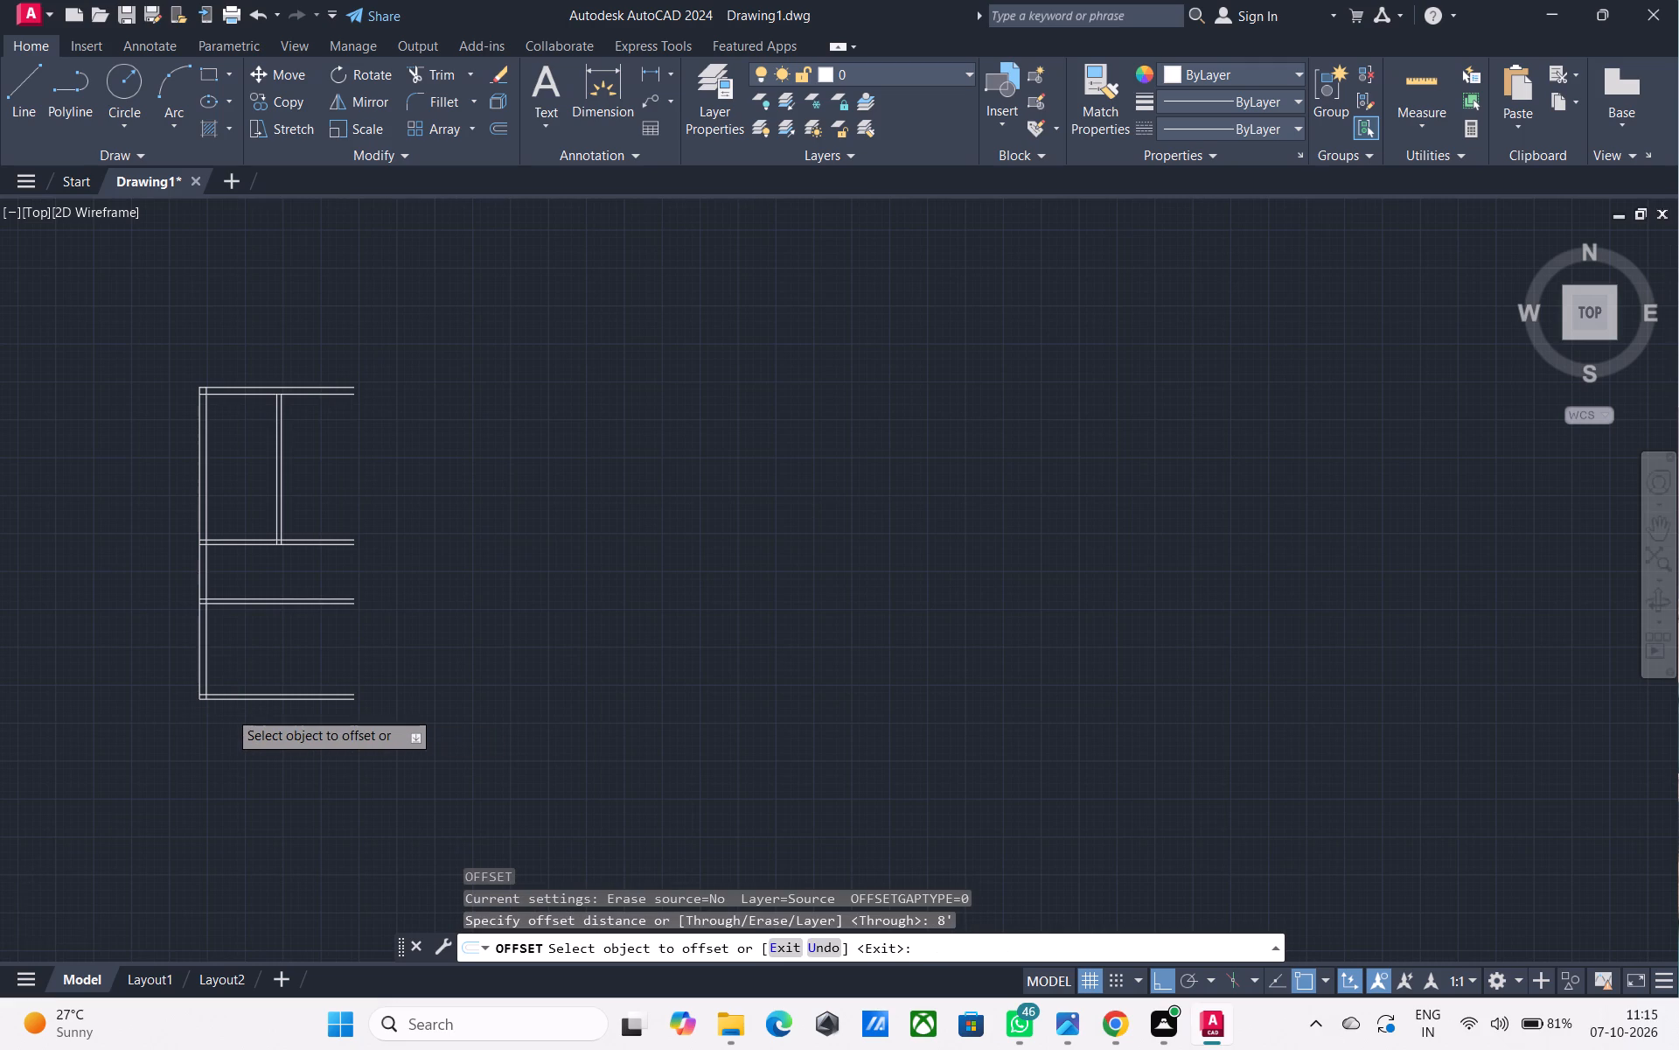
click(247, 693)
click(247, 791)
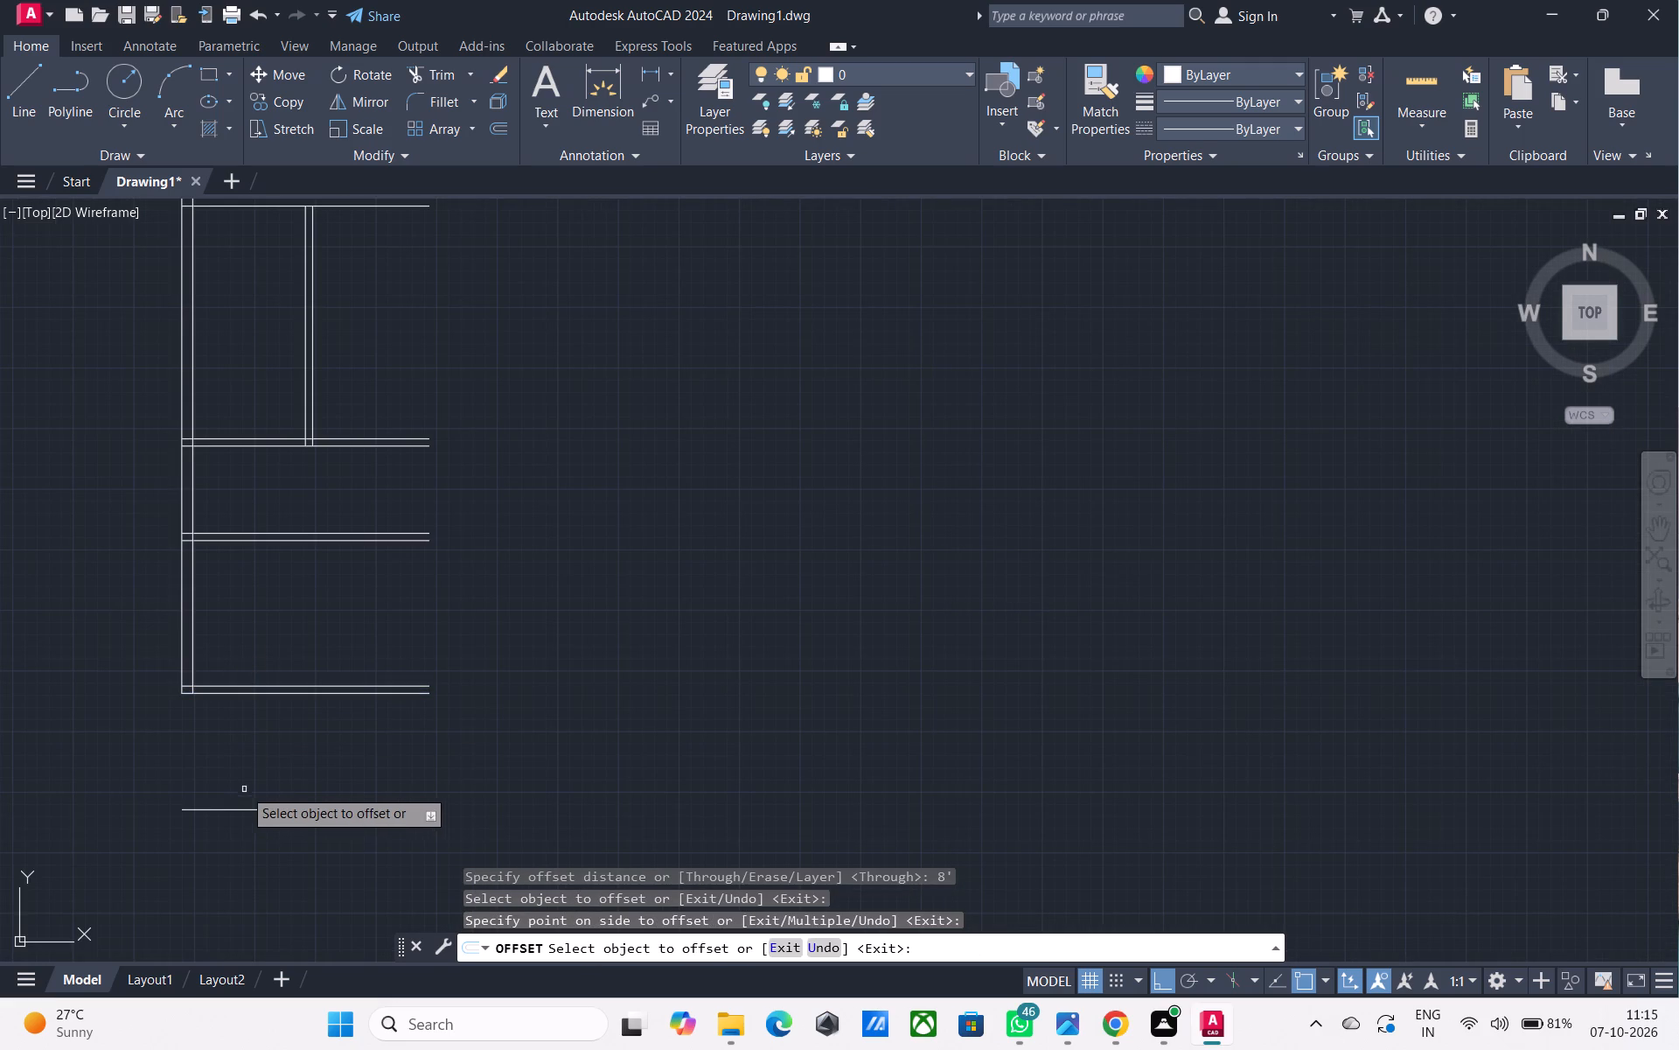
Offset the new bottom line 9" downward to form the outer wall's thickness.
click(213, 808)
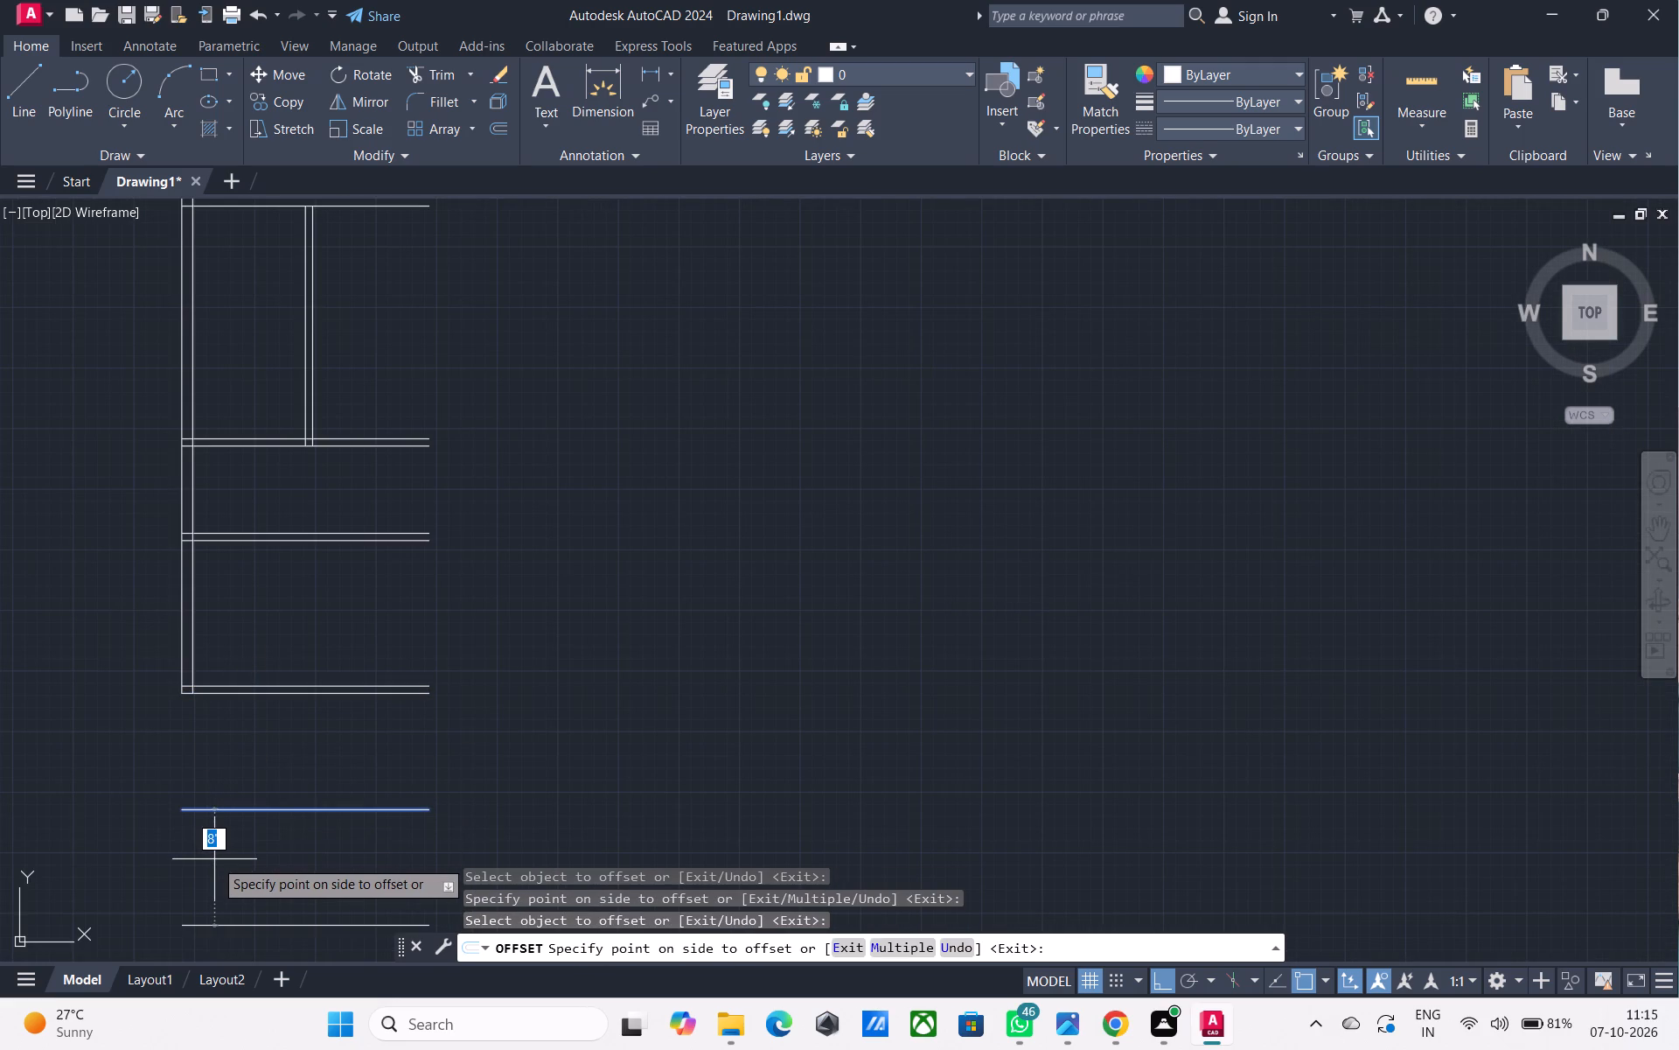
key(9)
key(shift+quotedbl)
key(Return)
key(e)
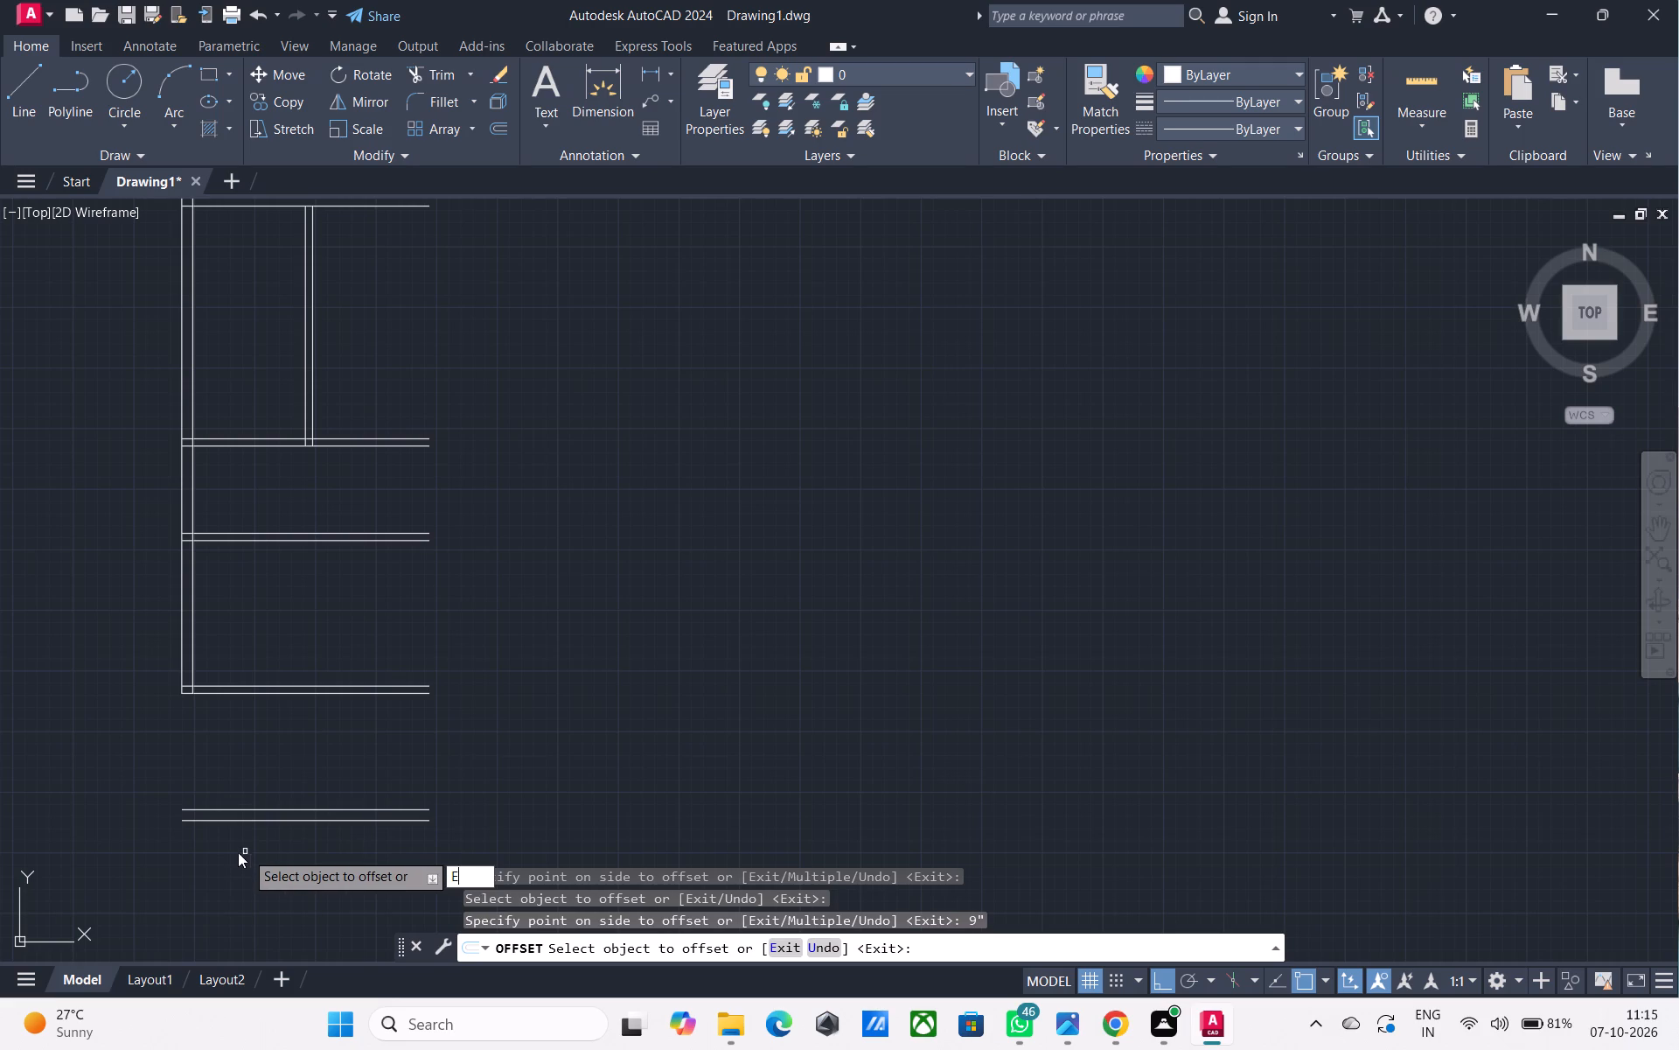
Extend both left wall lines down to the bottom line of the lower 9" outer wall.
key(x)
key(space)
click(214, 625)
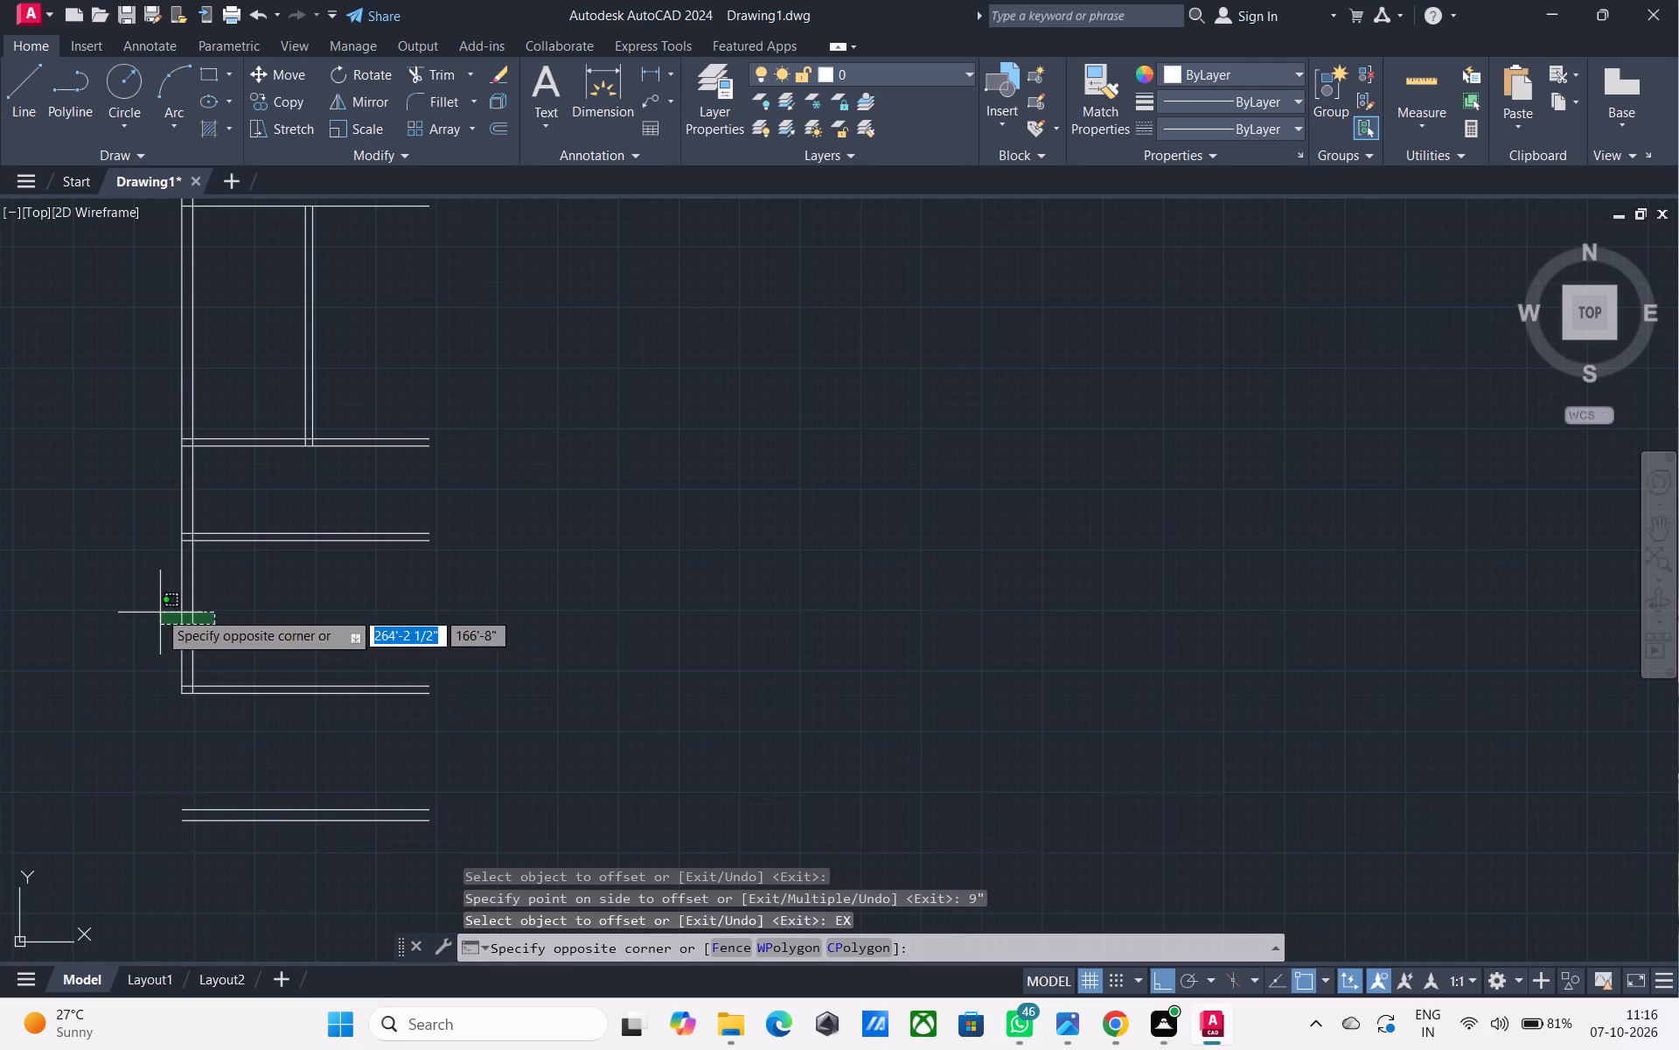
click(158, 611)
key(Escape)
text(EX)
key(space)
click(200, 667)
click(172, 666)
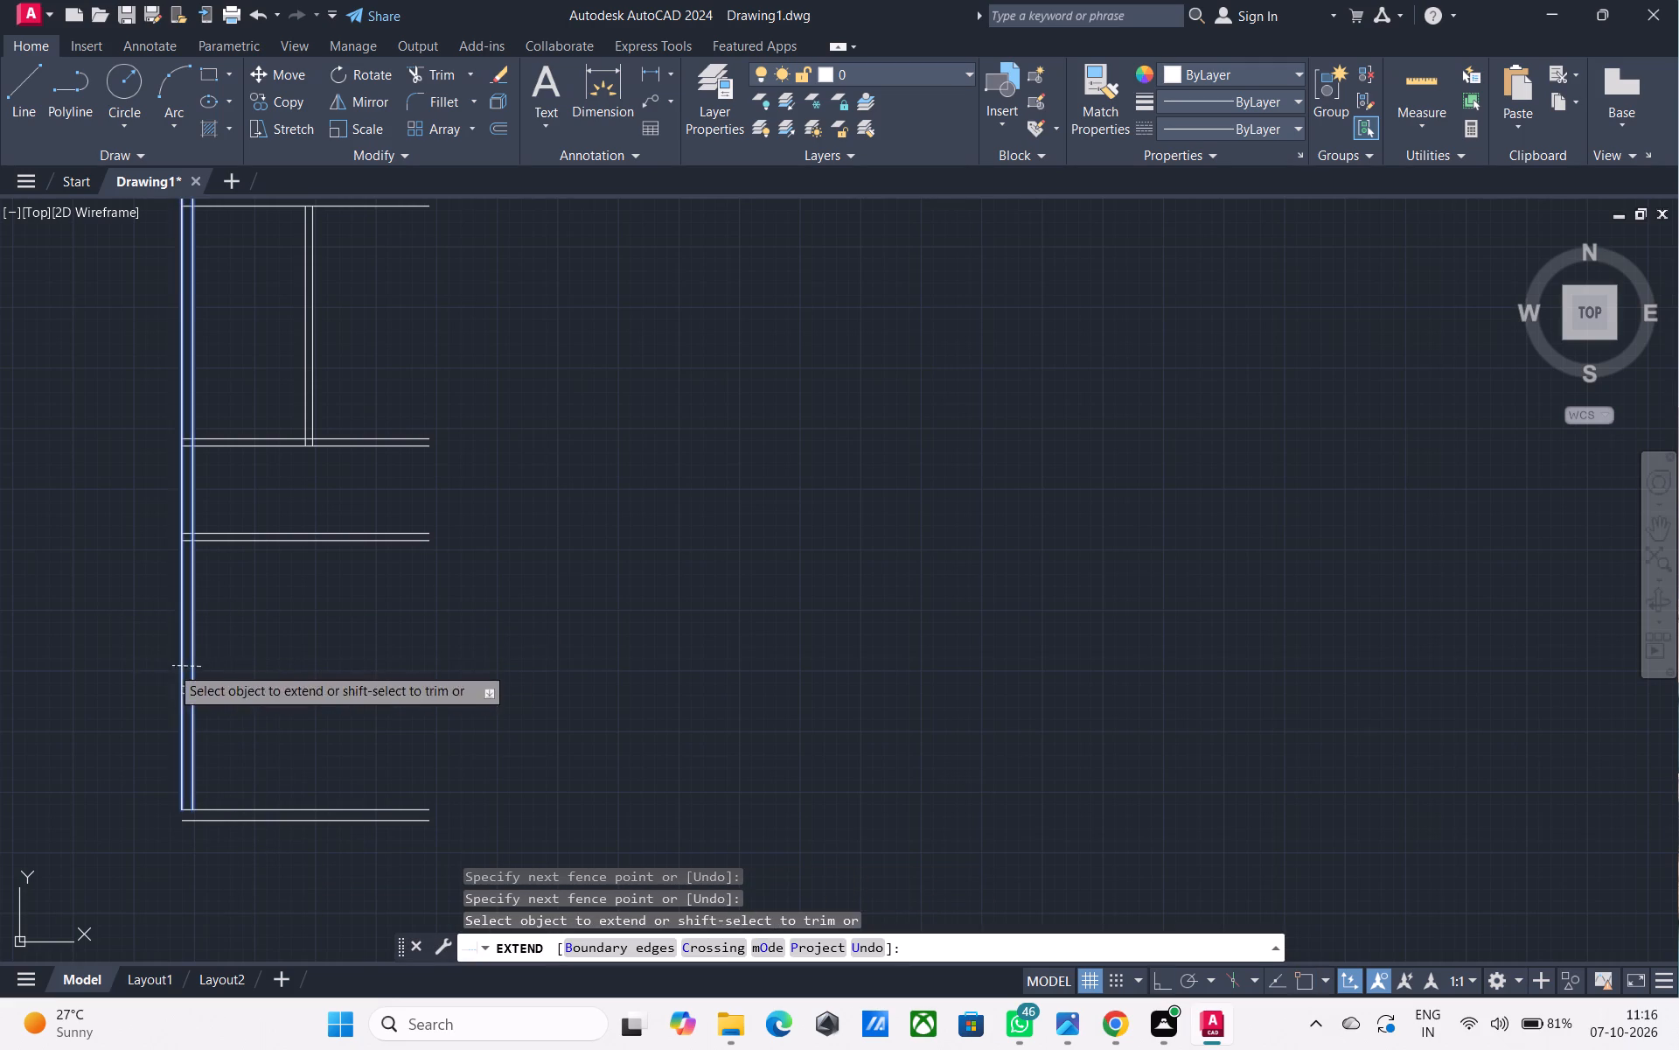
click(205, 787)
click(151, 774)
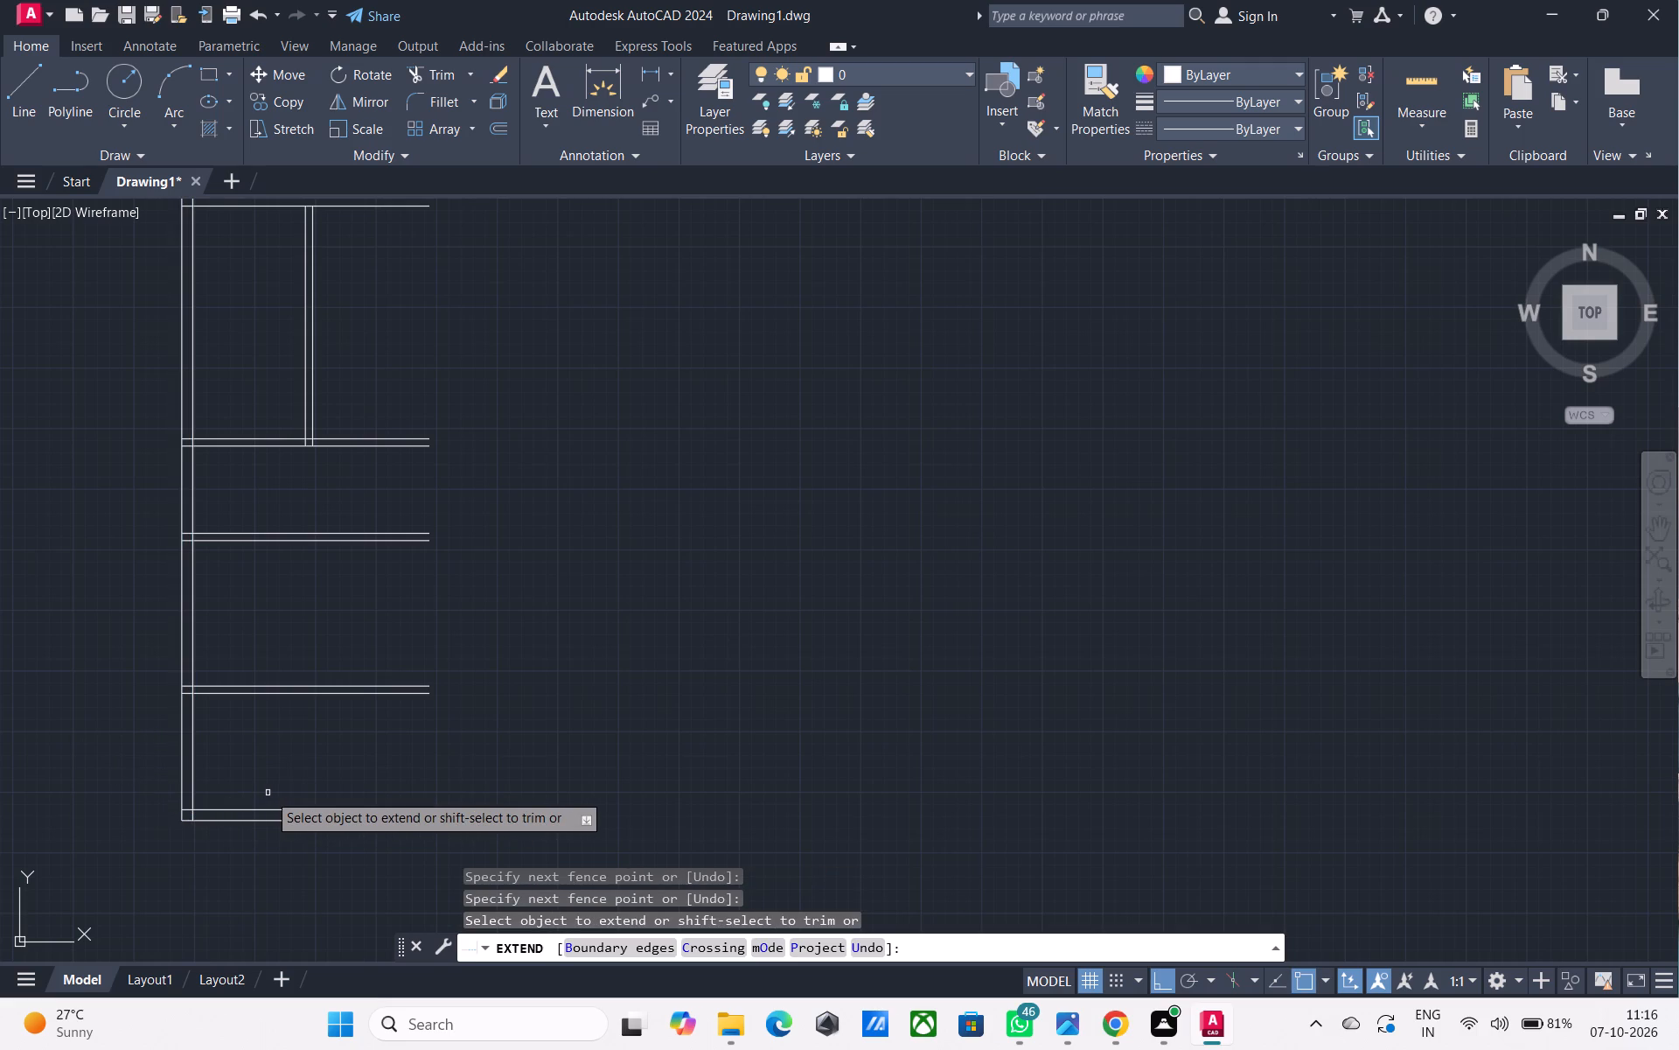
middle_drag(367, 409, 363, 584)
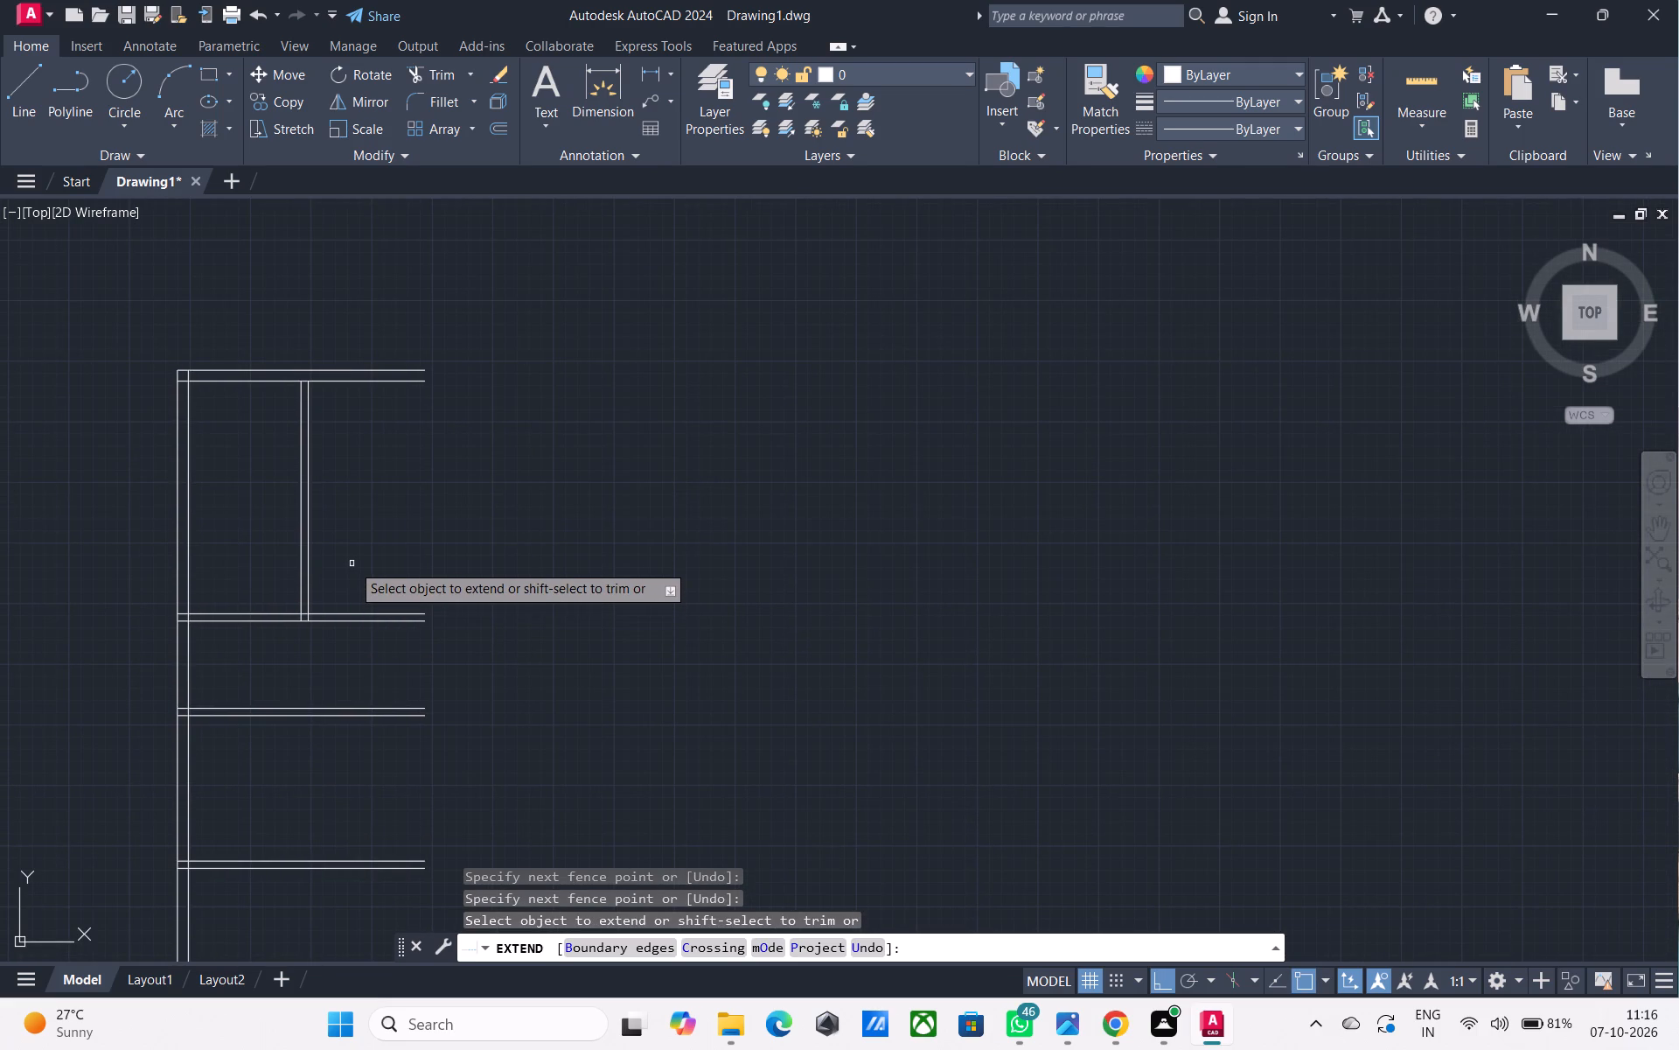
key(Escape)
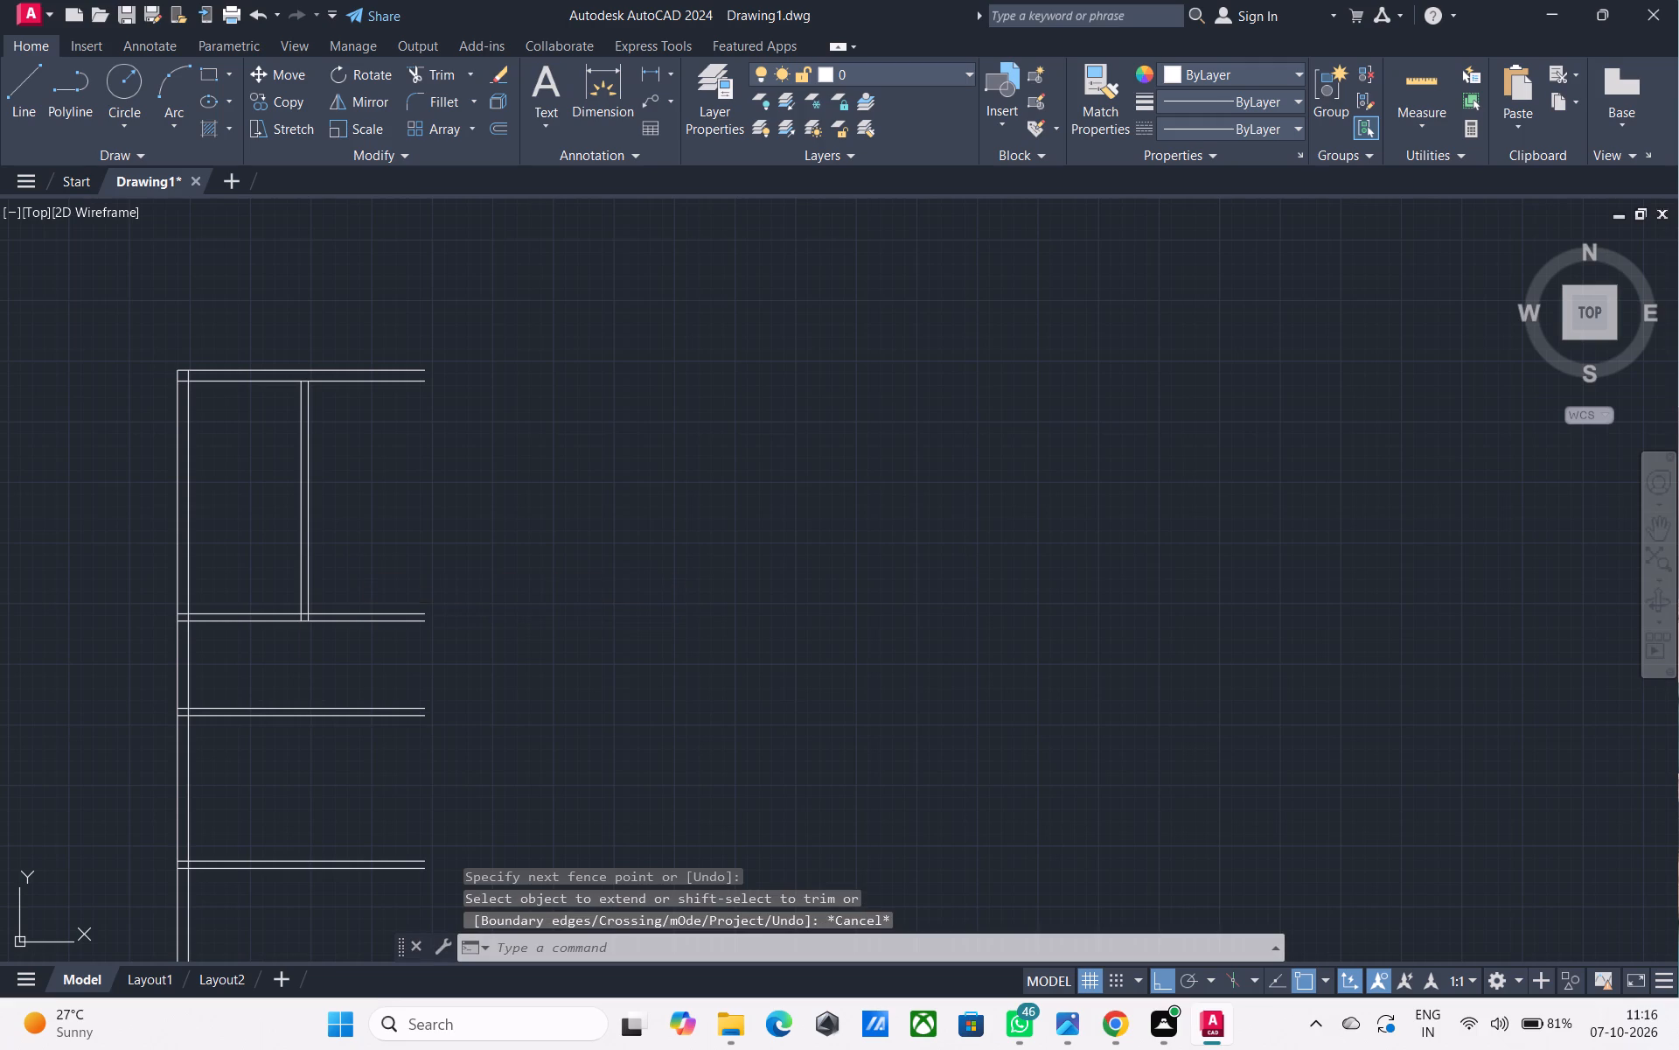
Delete the two vertical partition lines inside the top room.
click(346, 563)
click(285, 515)
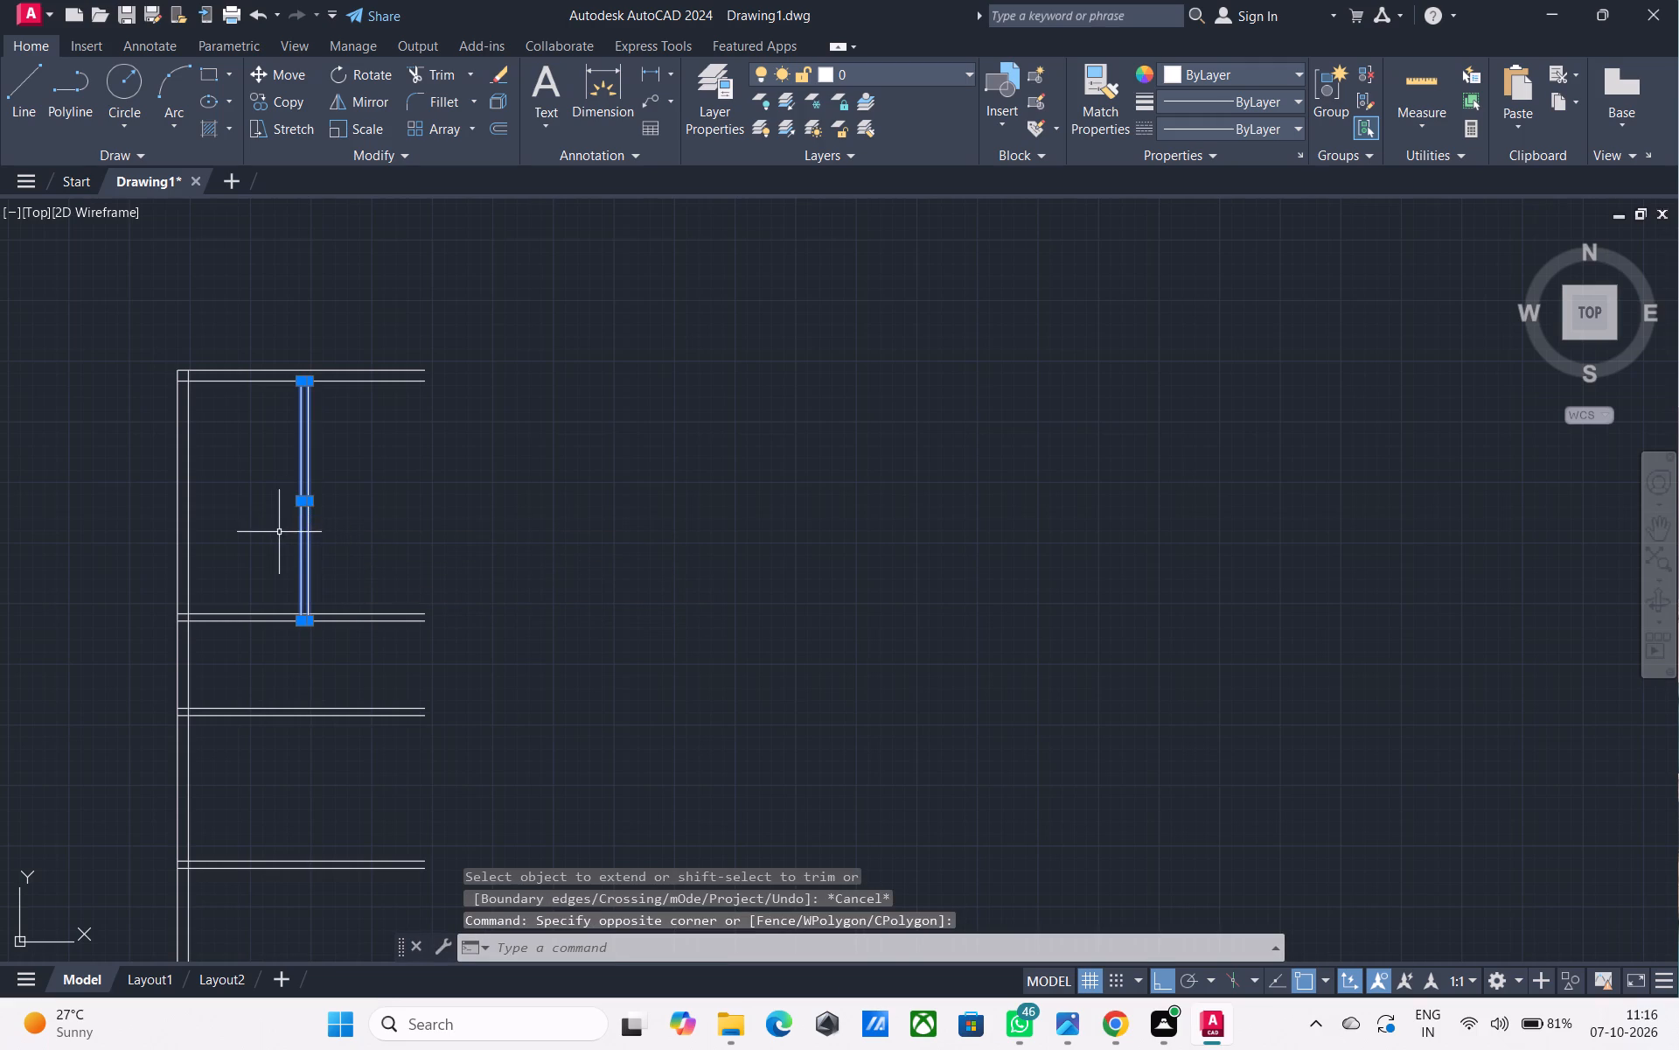
key(Delete)
Offset the inner left wall line 14' to the right and give the new line a parallel 6" to its right.
text(O)
key(space)
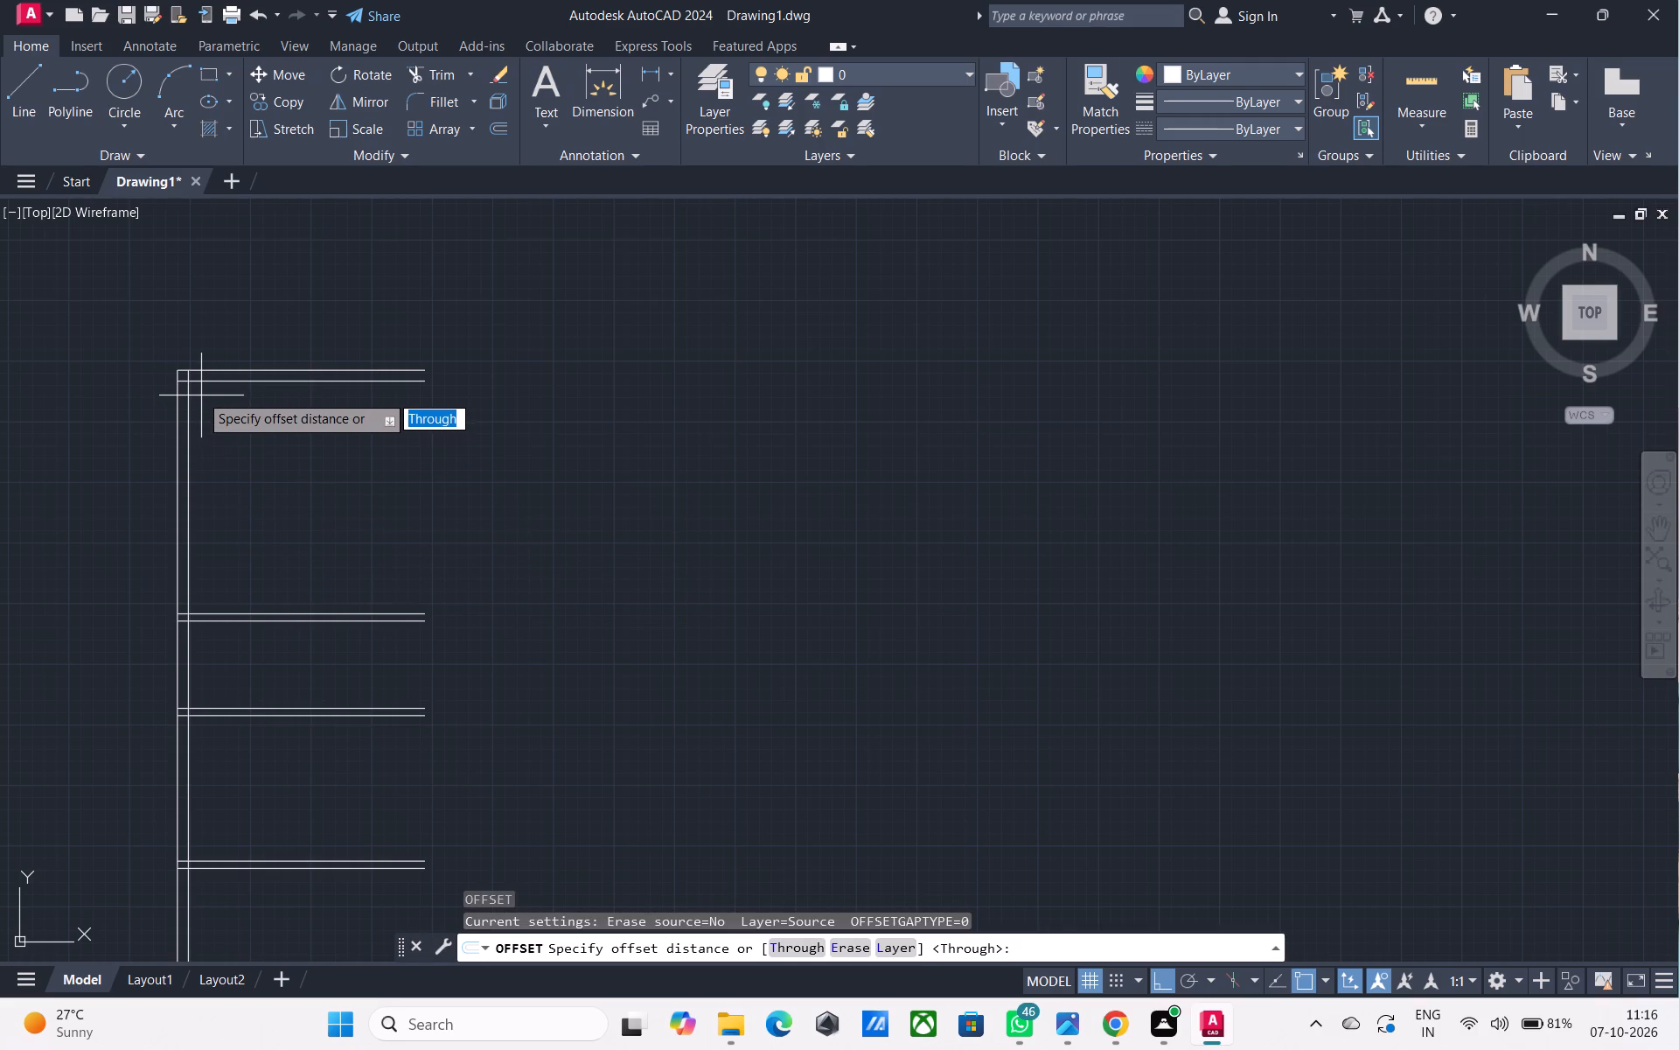
text(14')
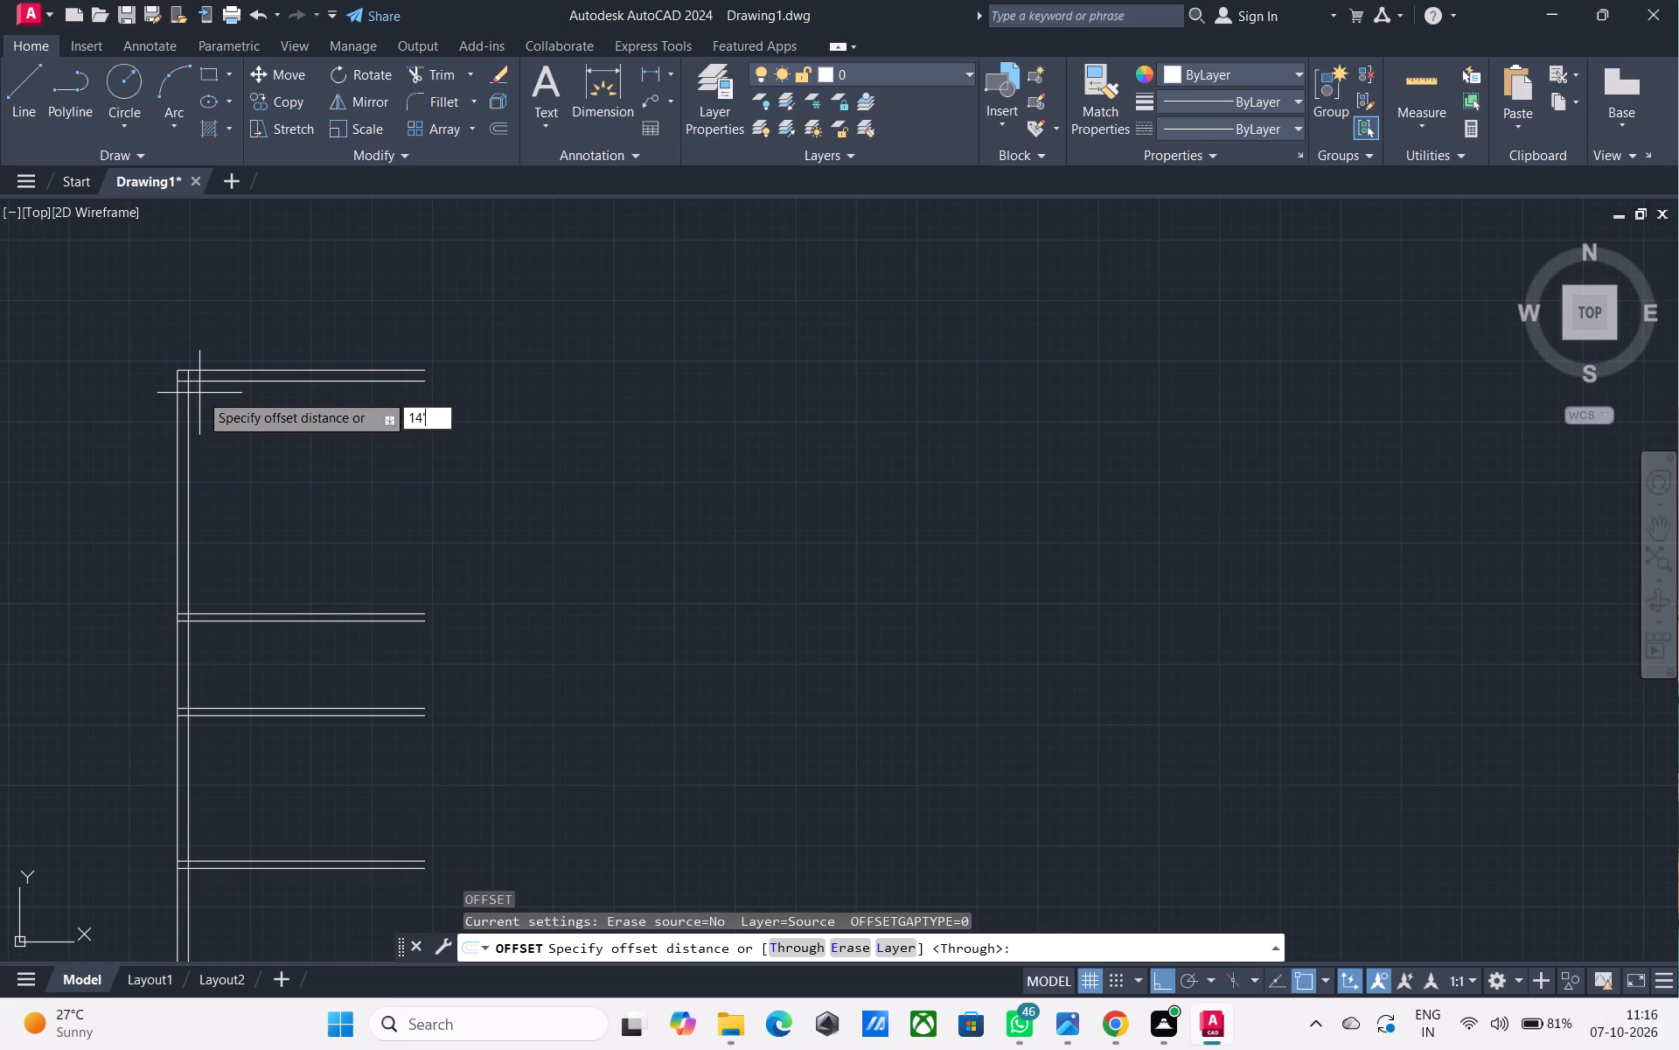
key(Return)
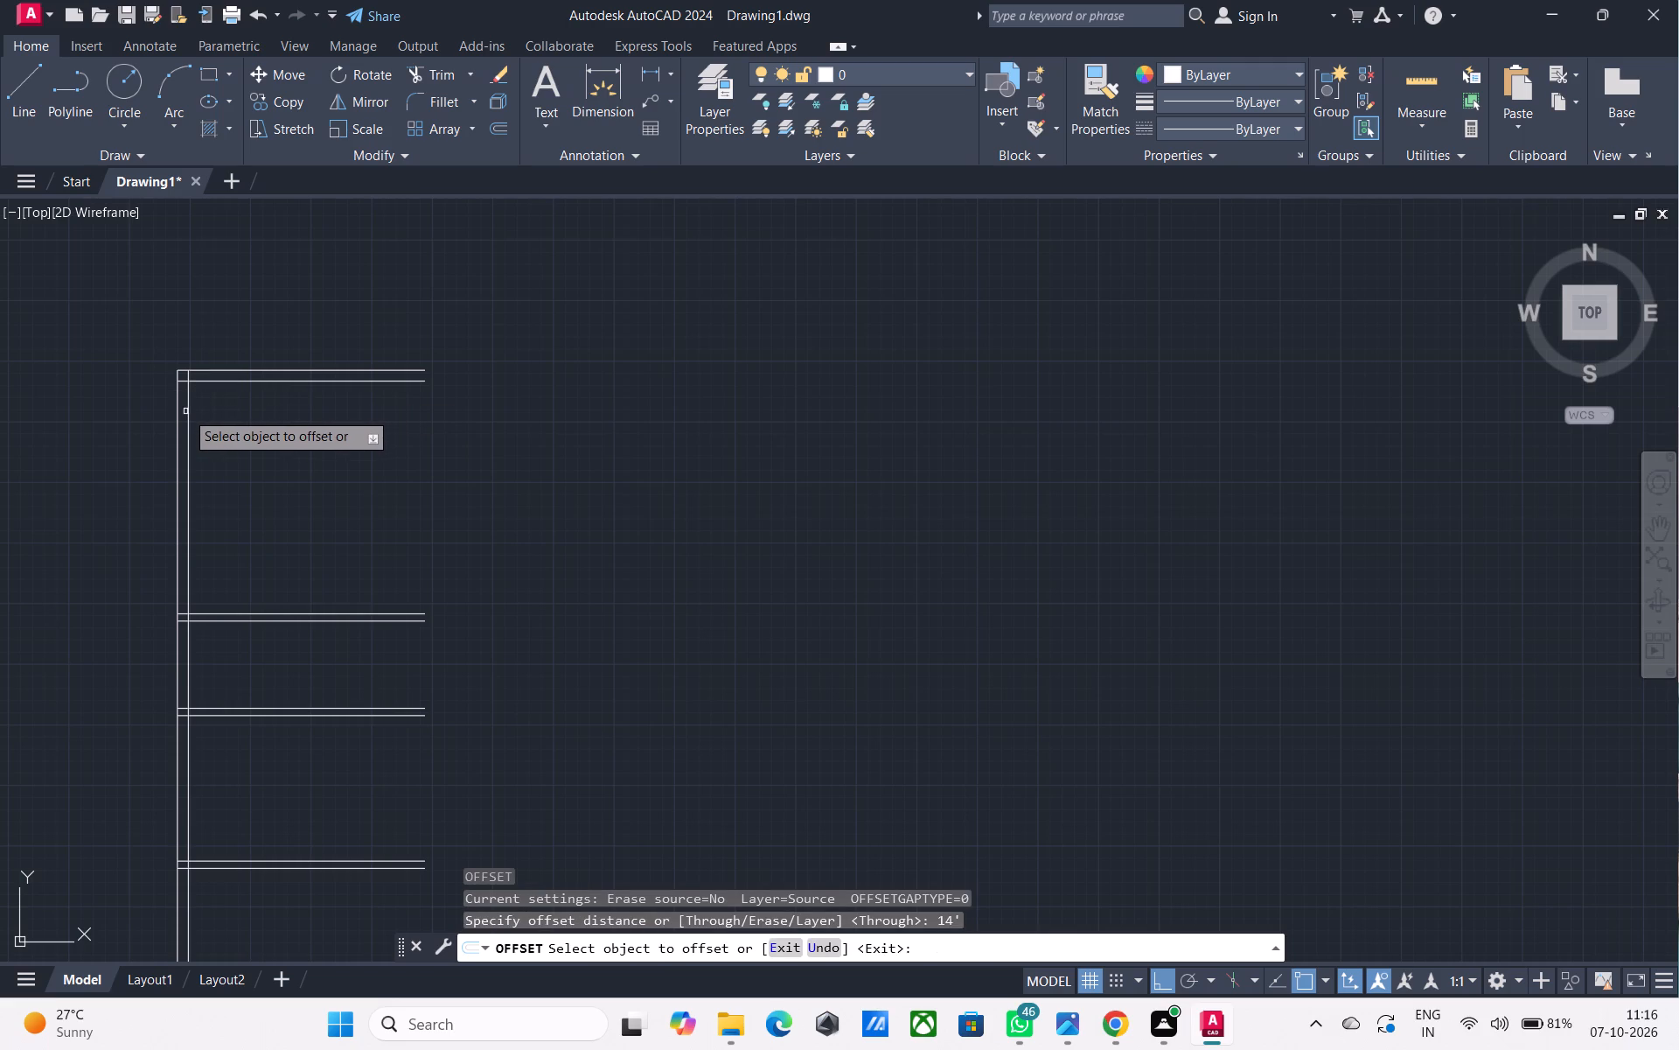
click(187, 412)
click(496, 463)
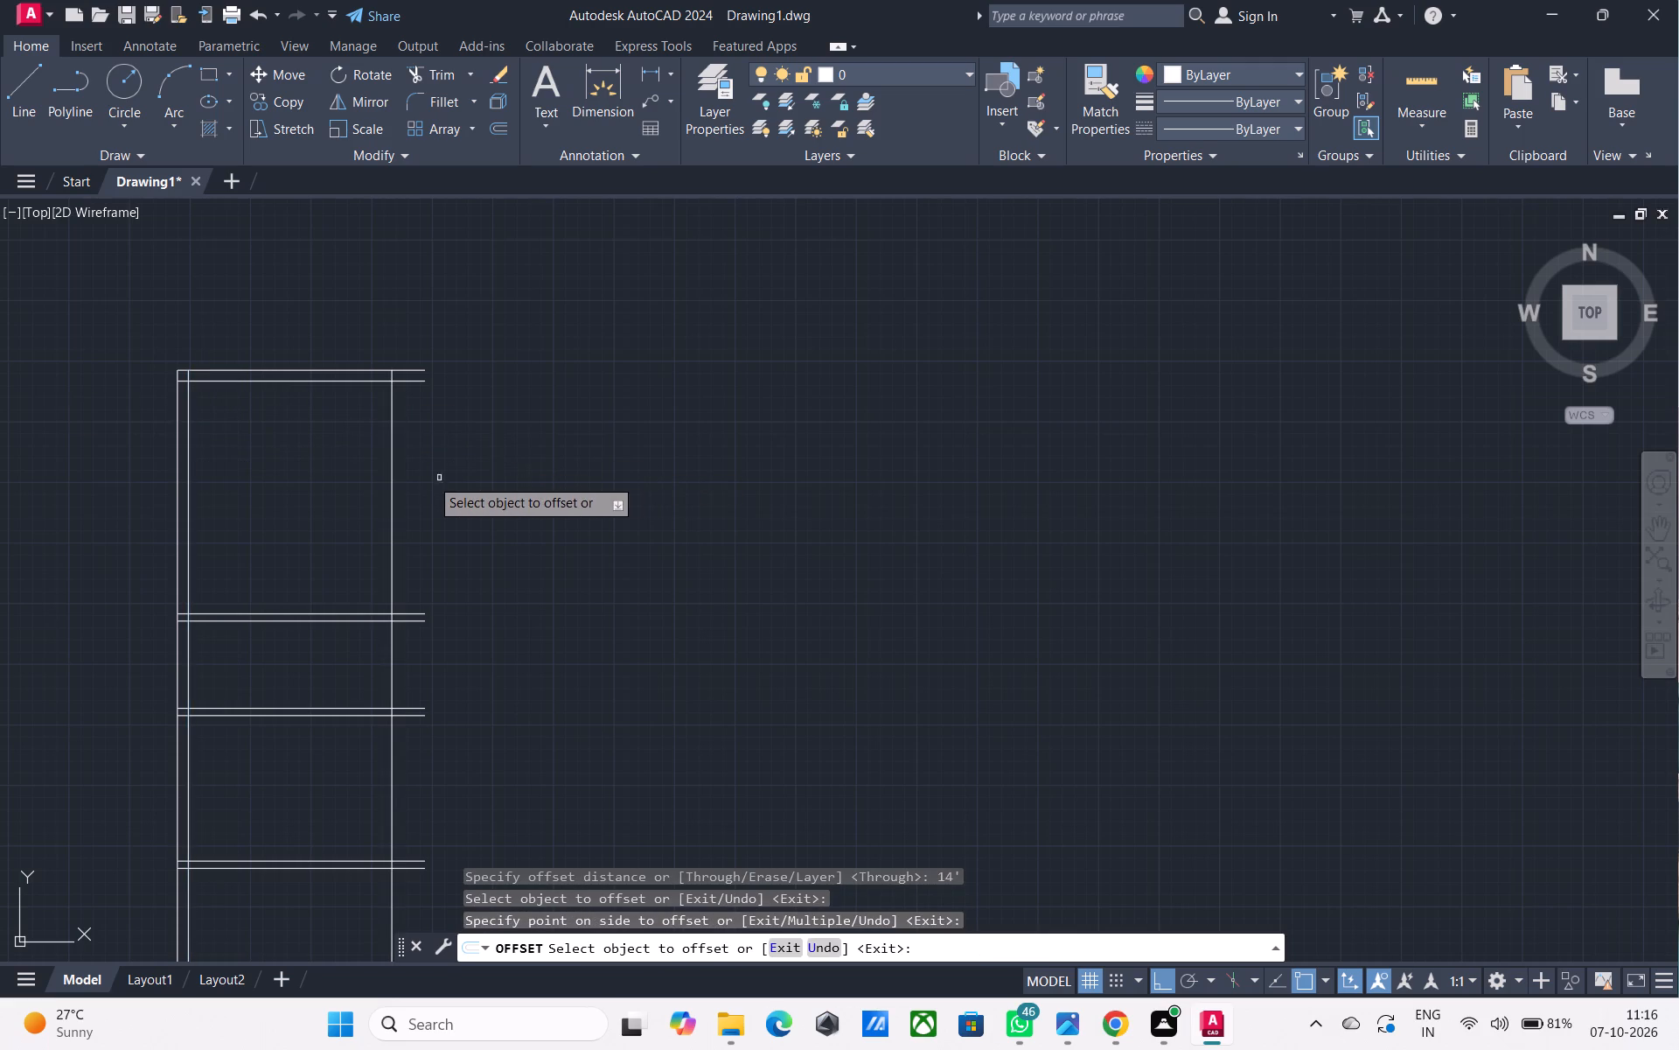
click(390, 498)
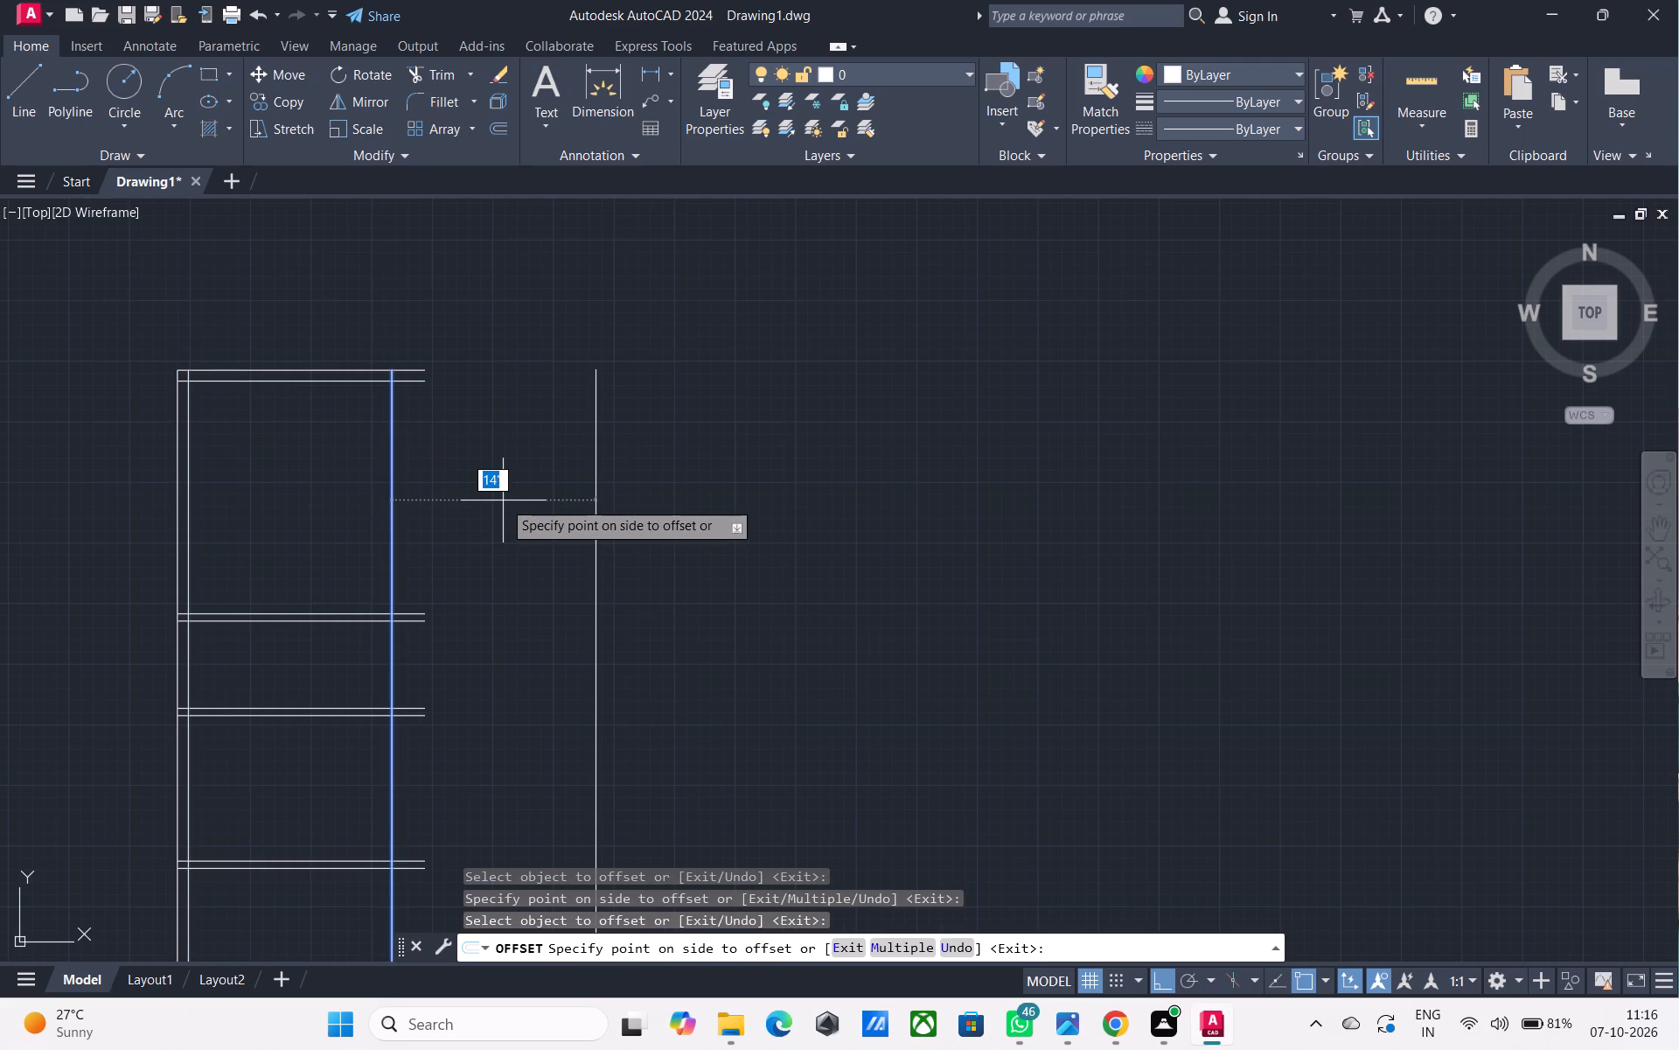
text(6")
key(Return)
key(Escape)
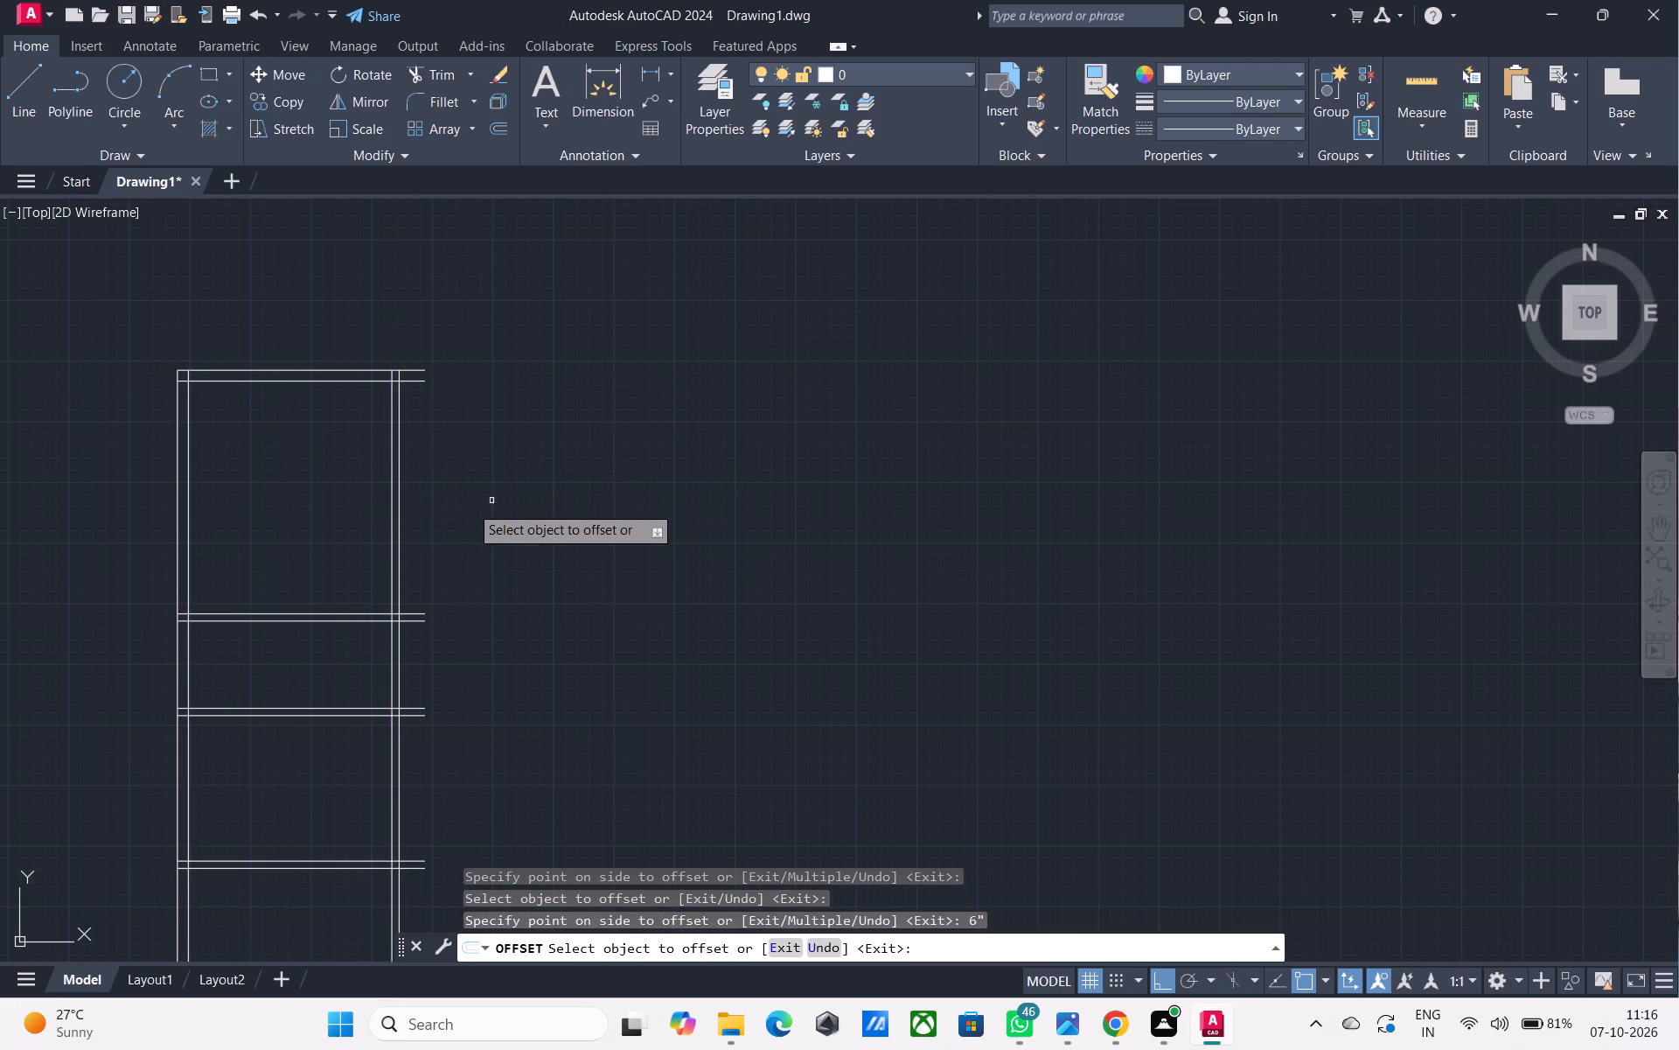
Offset the right line of the new vertical partition 10' to the right and add a parallel 9" beyond it for the outer wall.
text(O)
key(space)
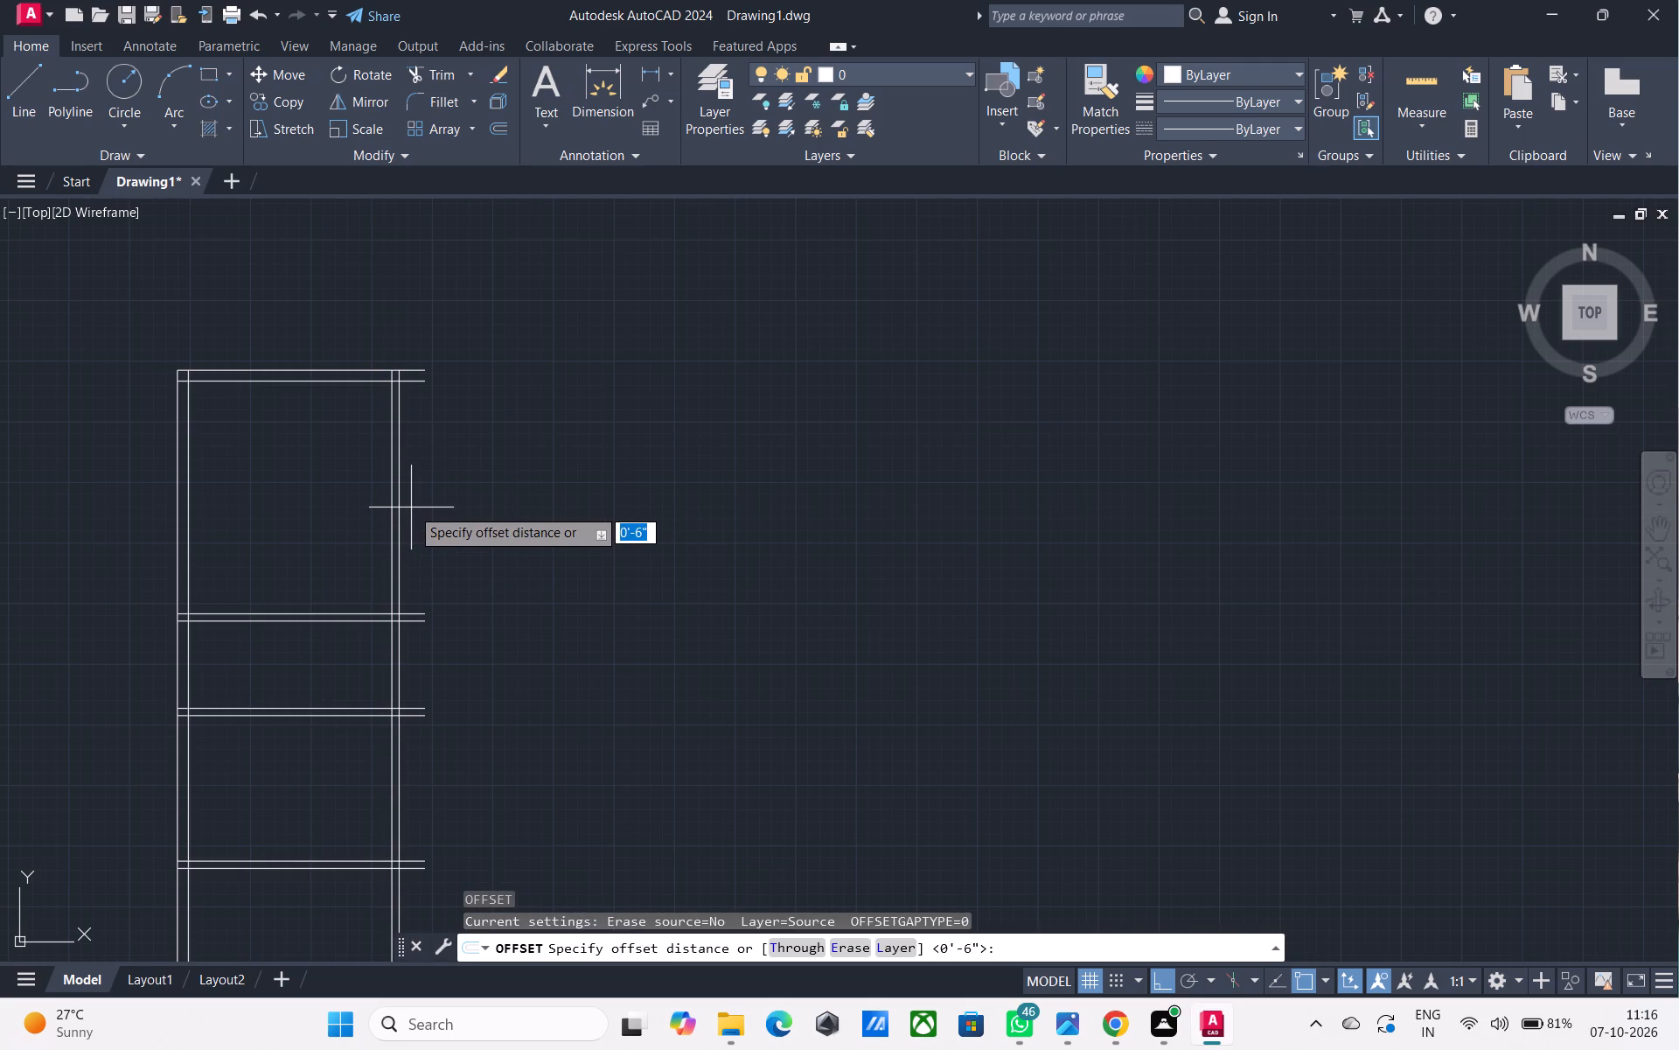
text(10')
key(Return)
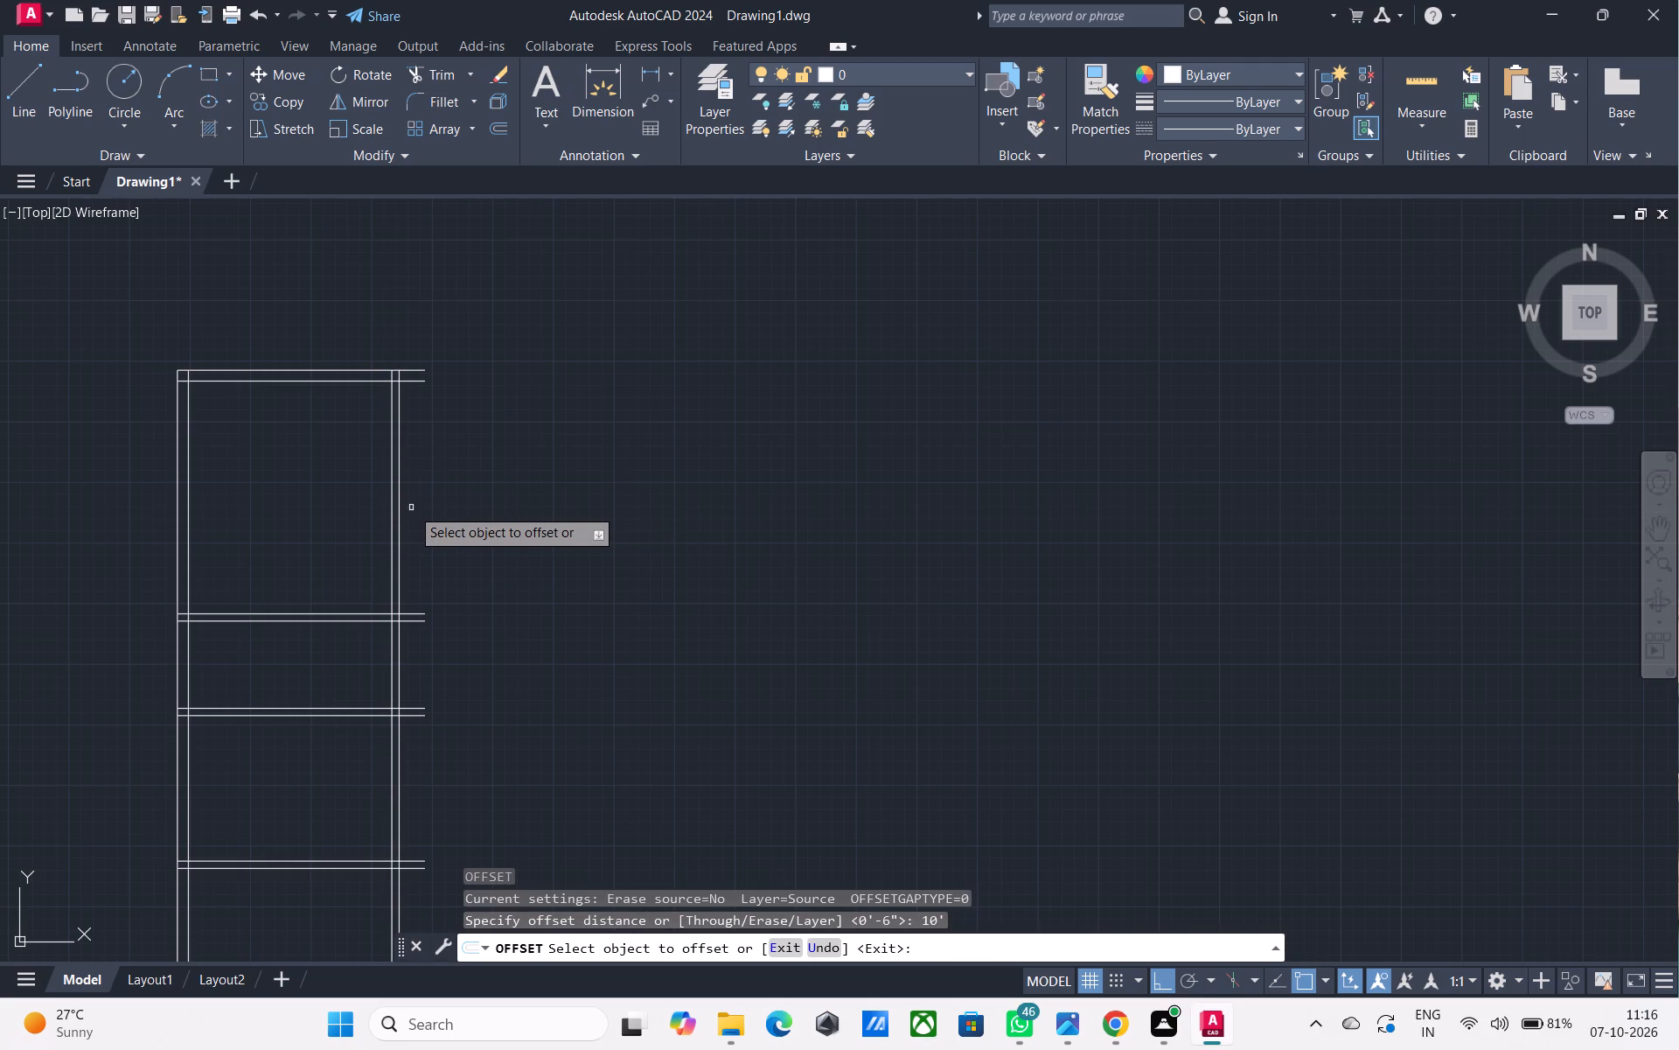
click(399, 520)
drag(704, 534, 720, 536)
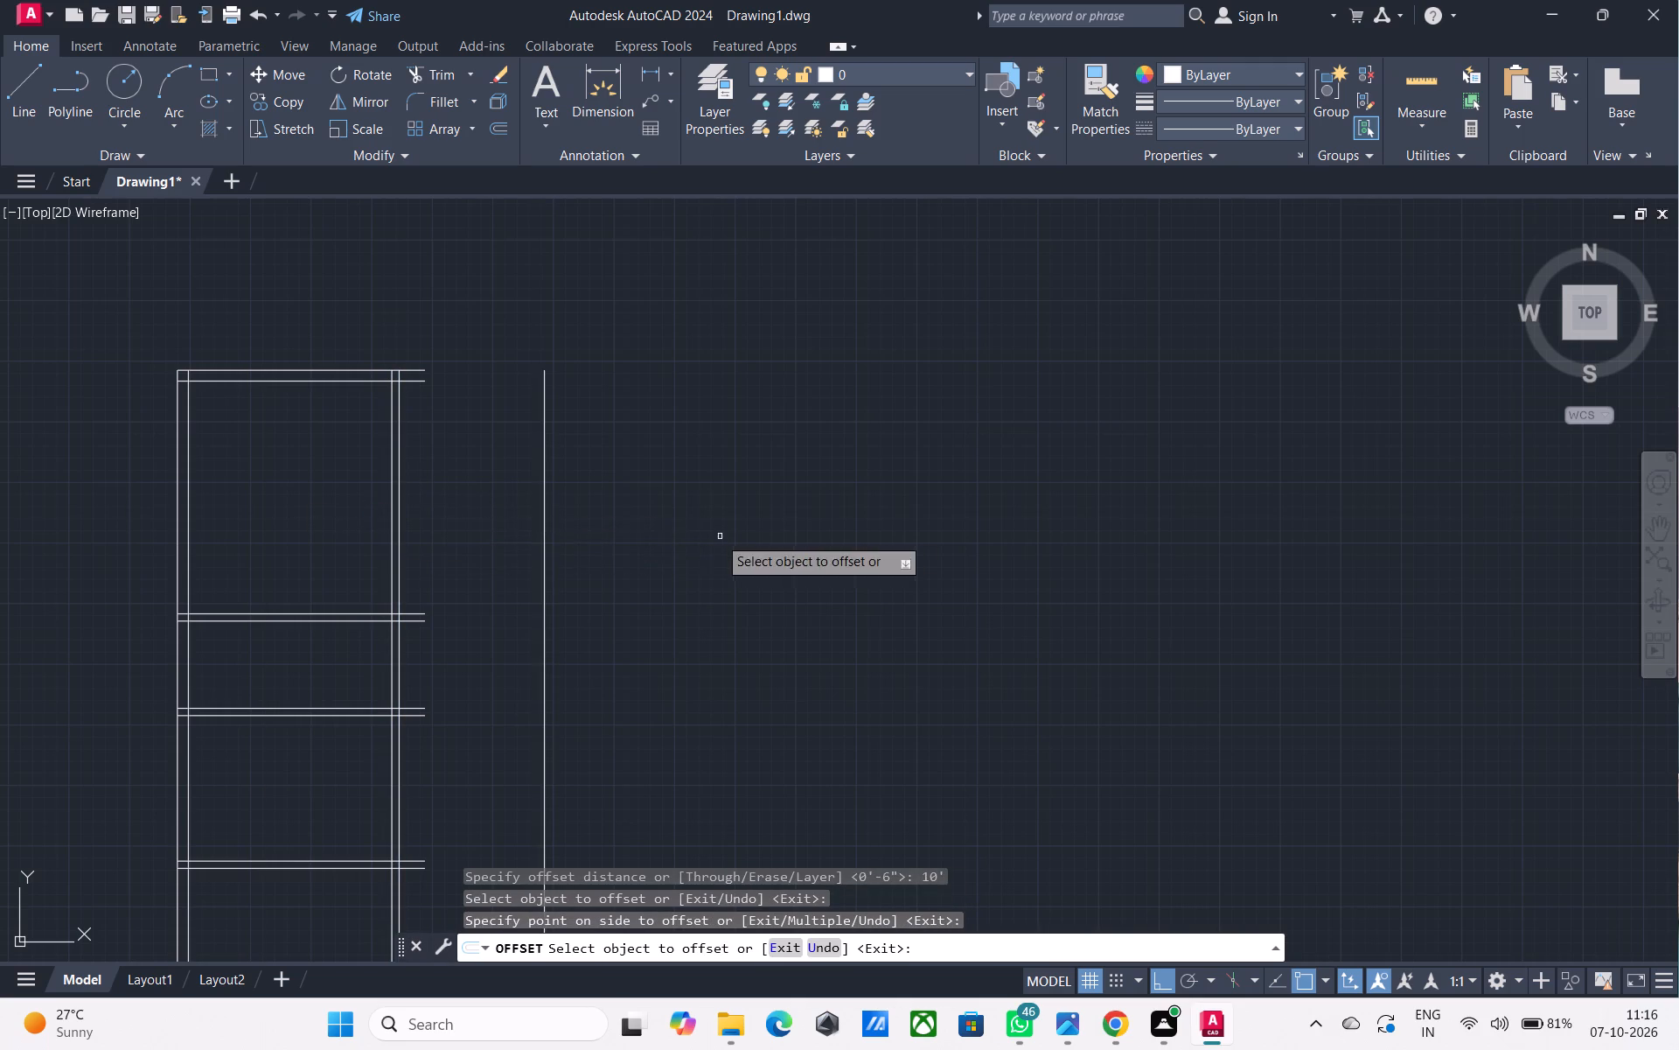
middle_drag(459, 504, 465, 477)
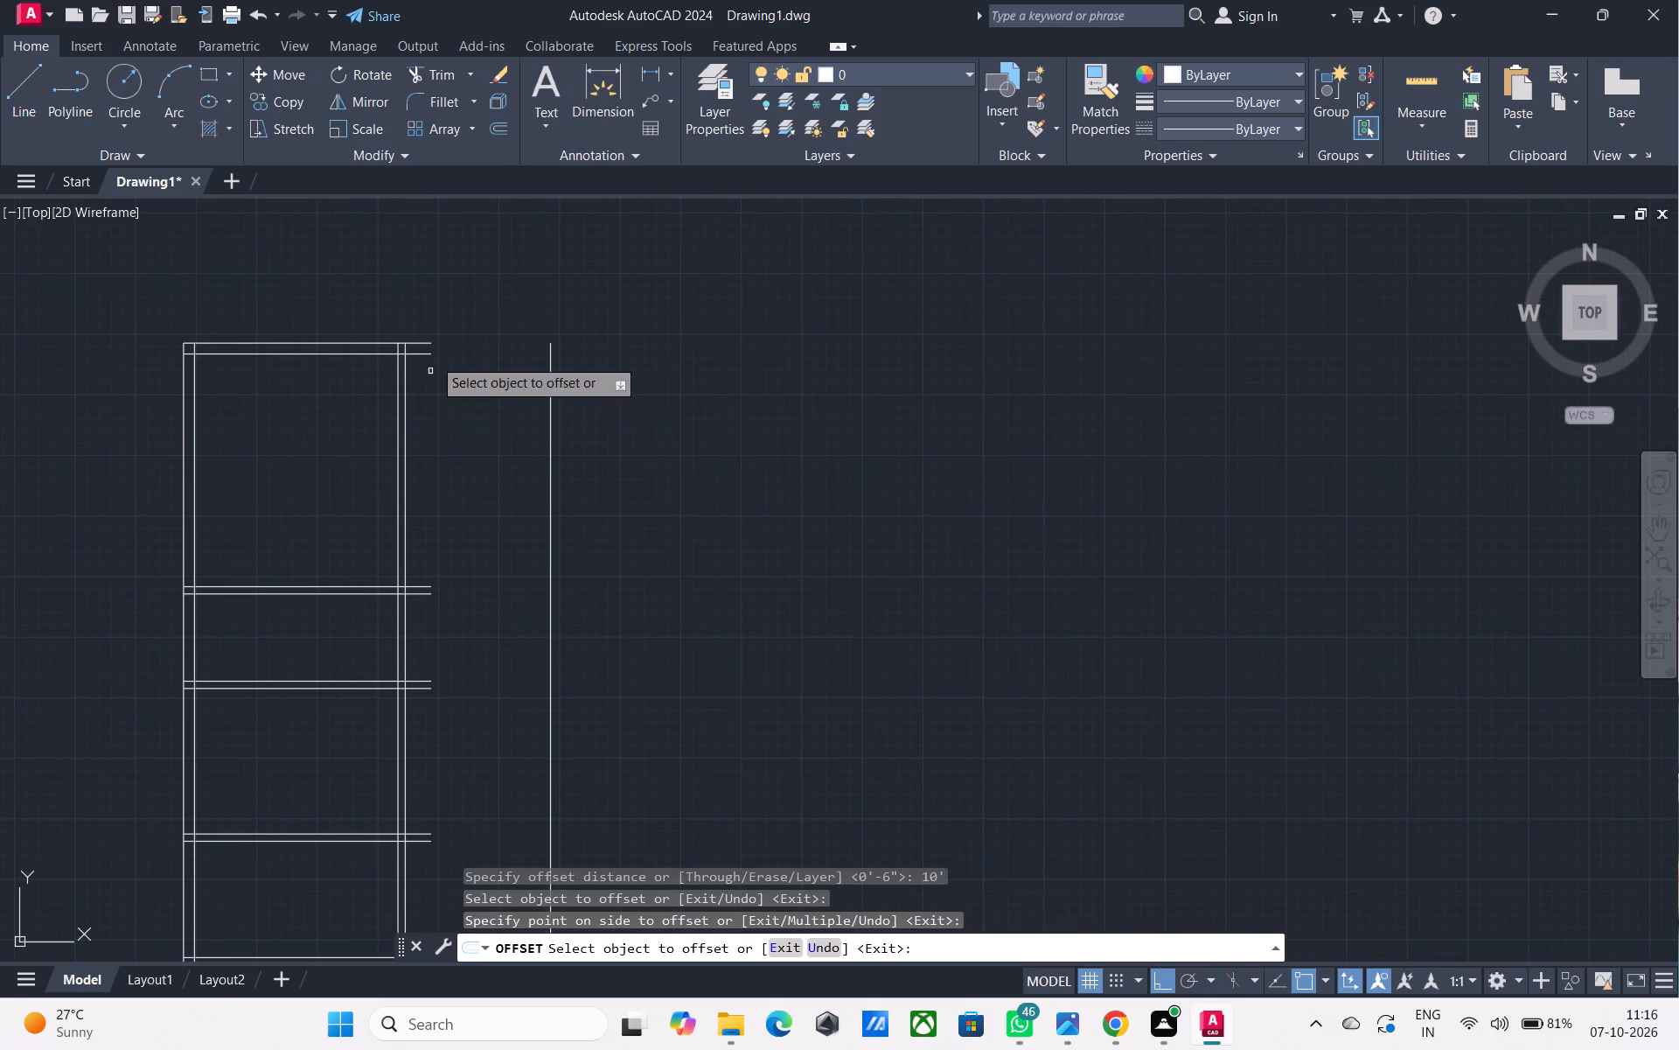
click(548, 466)
key(6)
key(BackSpace)
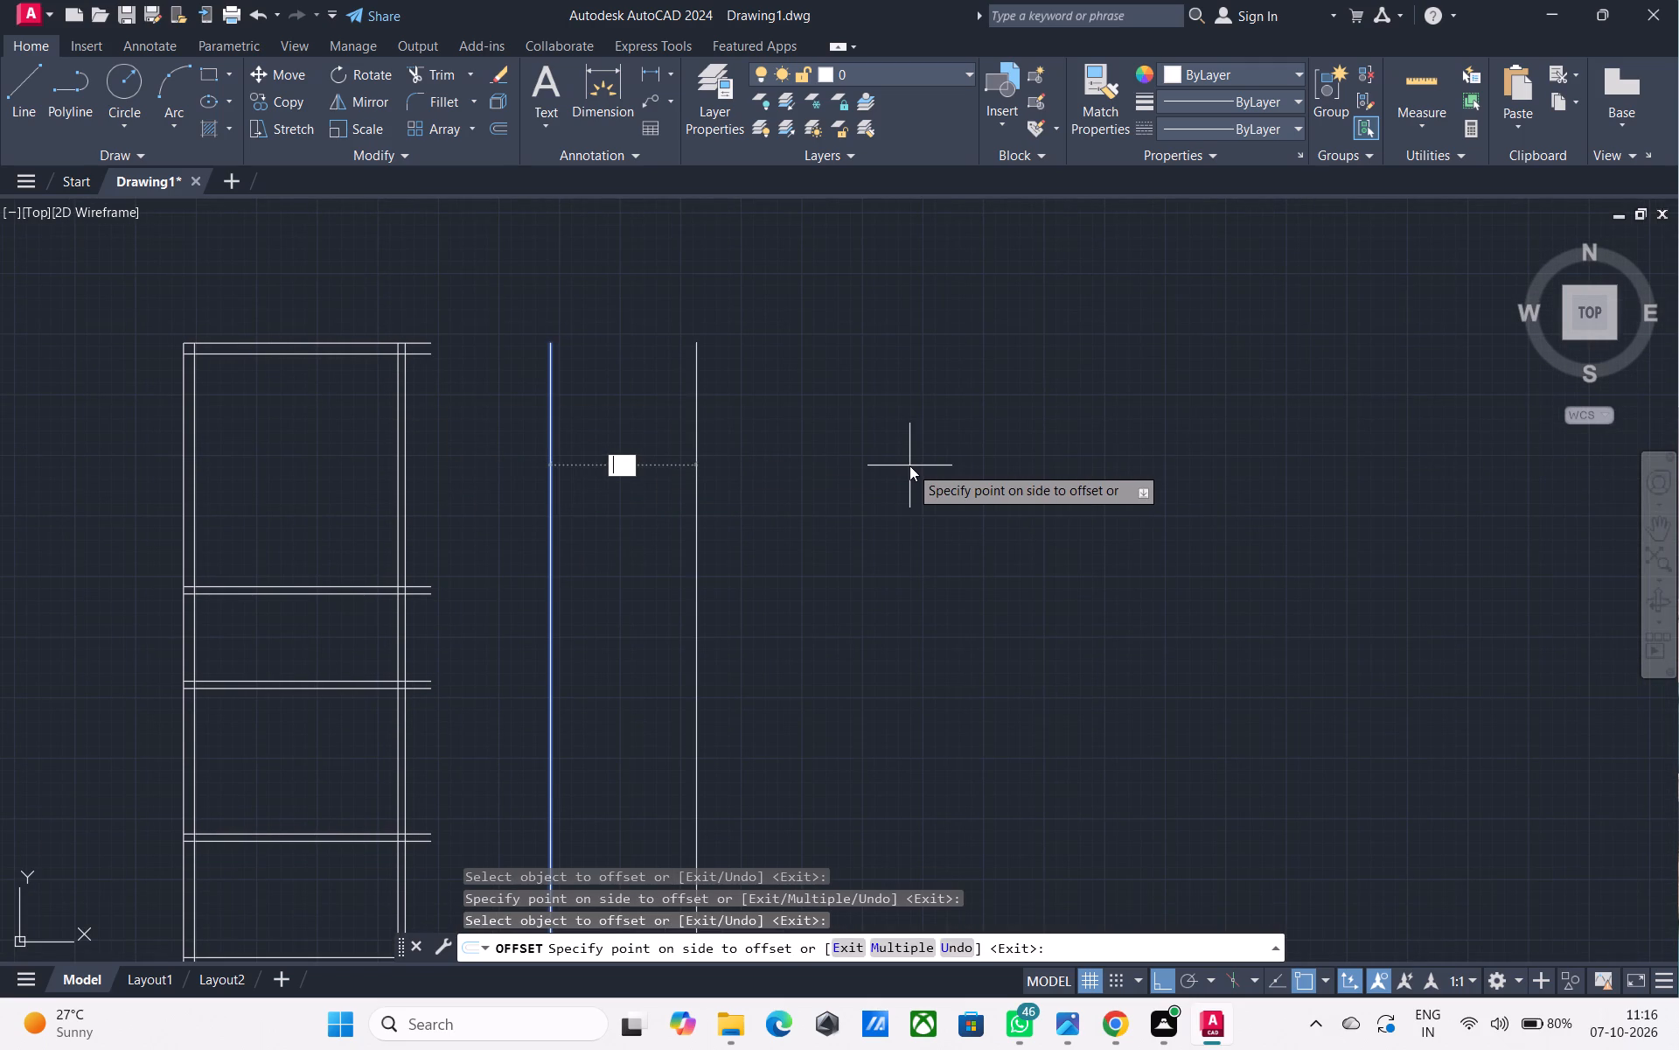
text(9")
key(Return)
key(Escape)
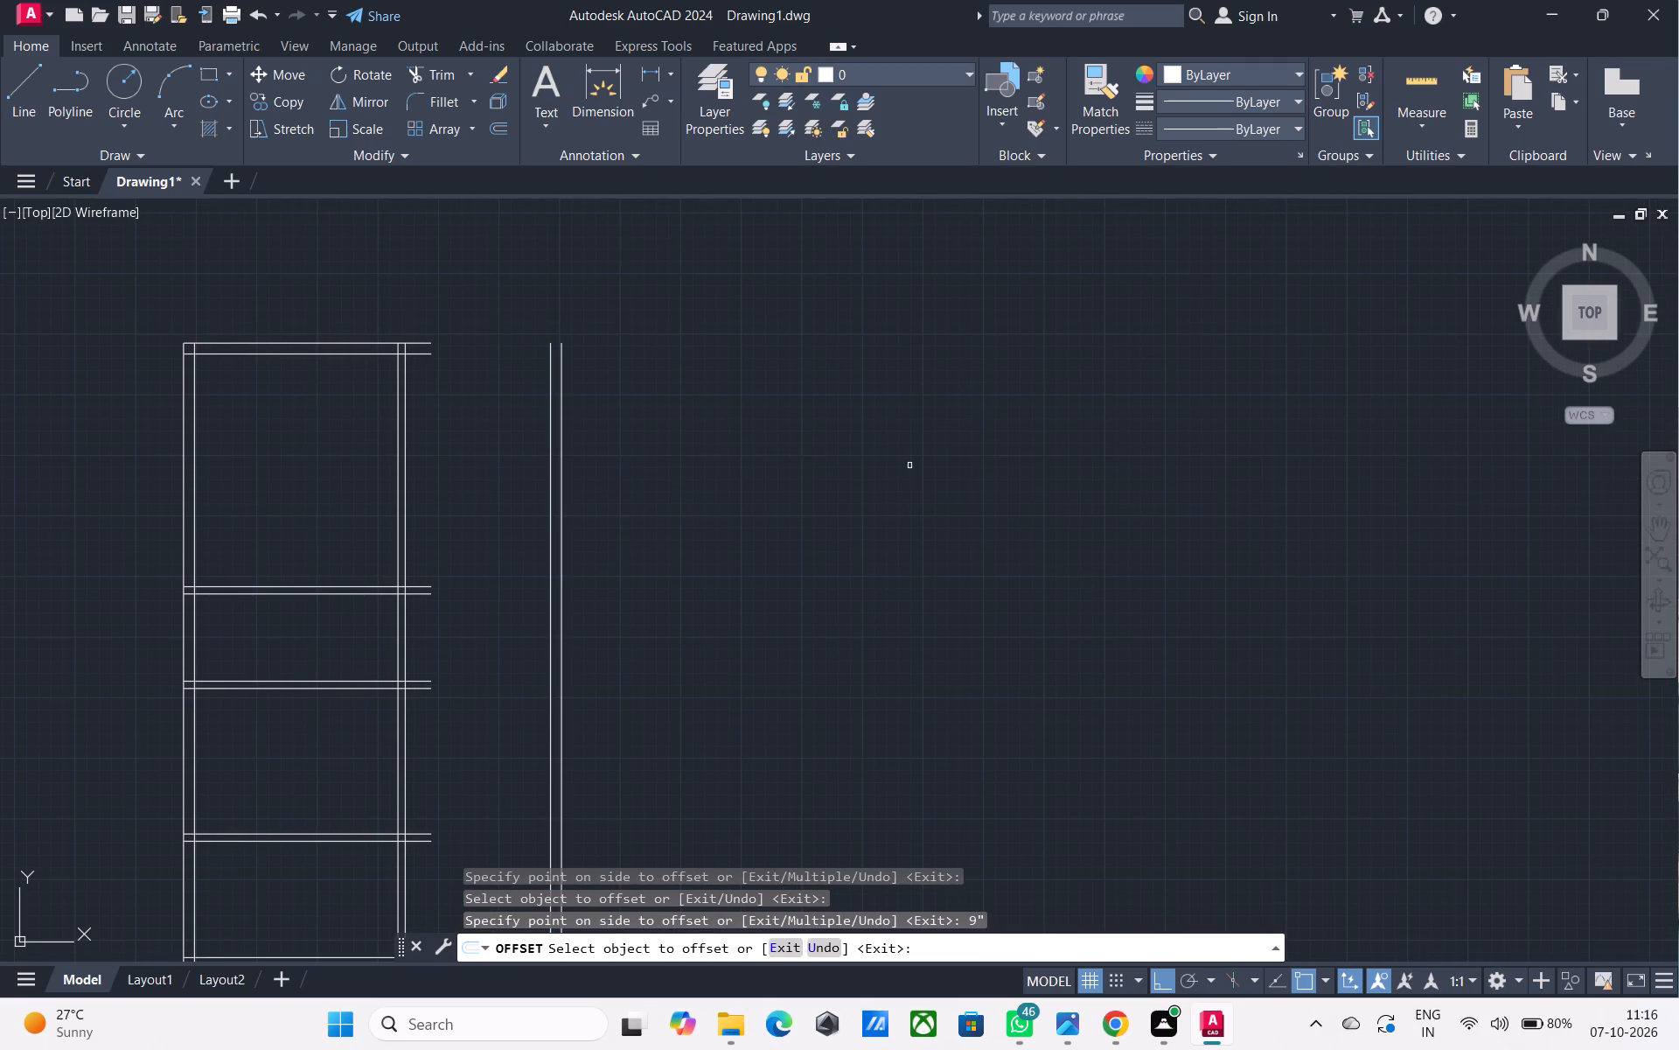
Extend the horizontal wall lines from top to bottom of the plan to the inner line of the right outer wall.
text(EX)
key(space)
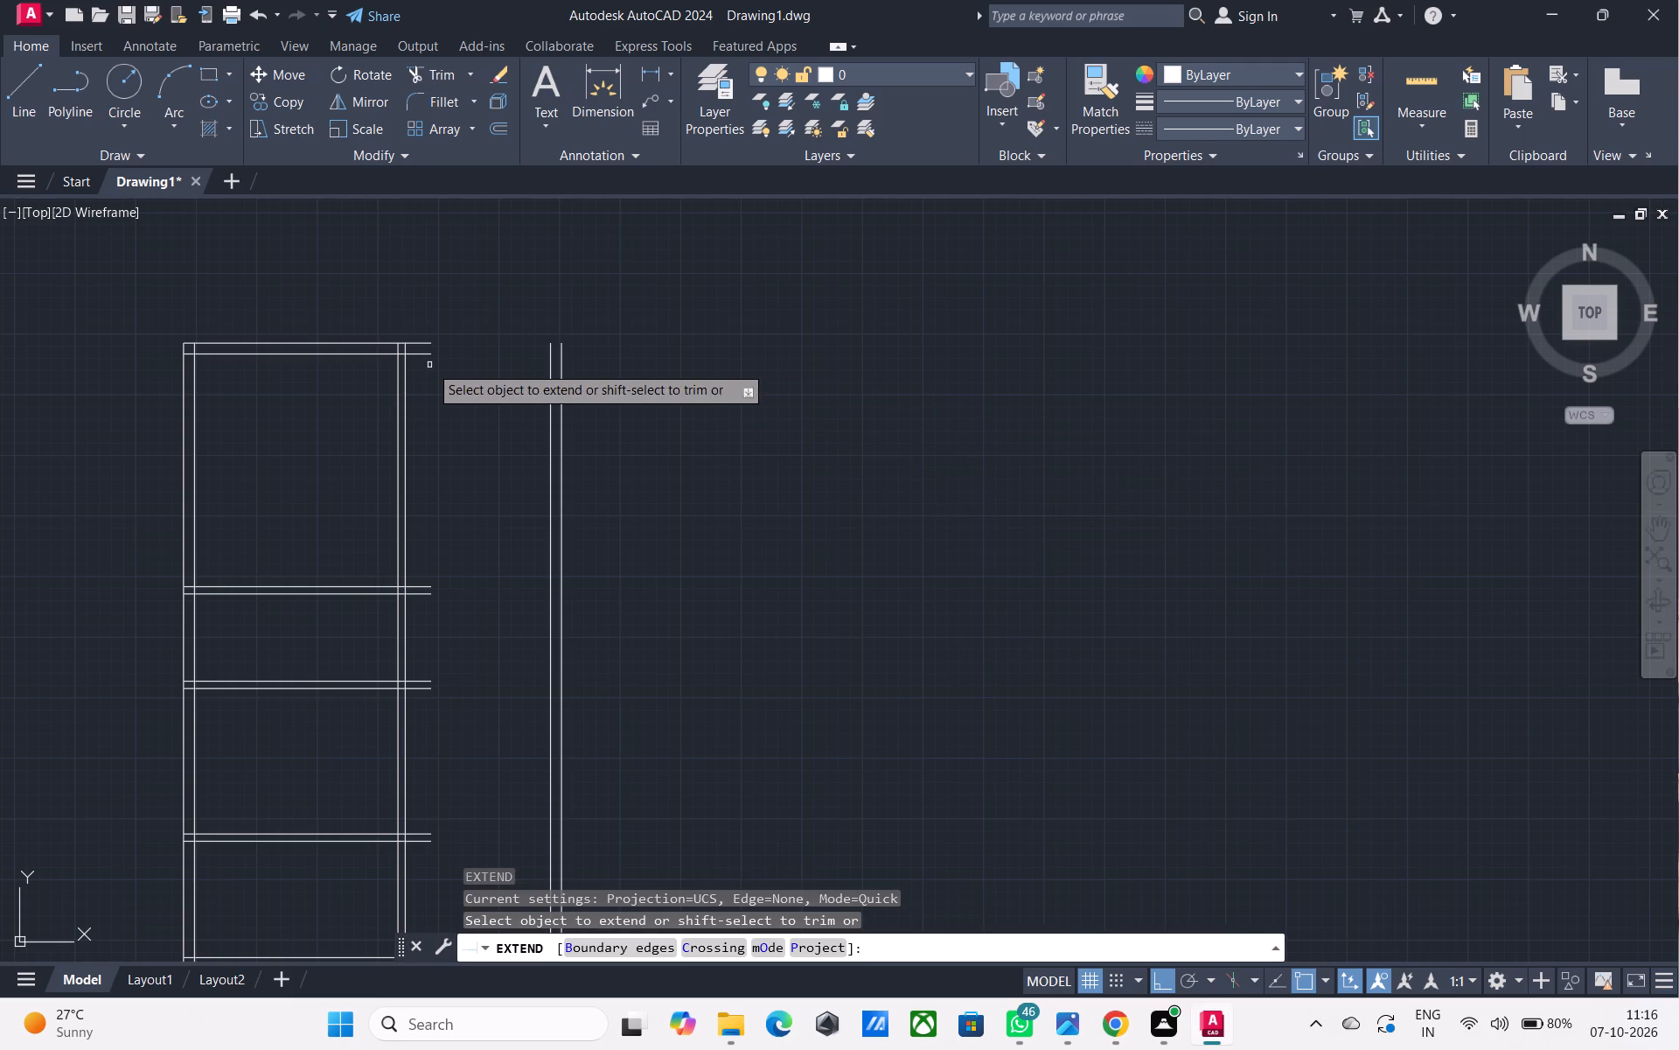
click(421, 360)
click(456, 243)
middle_drag(477, 566, 506, 400)
scroll(506, 400, down, 1)
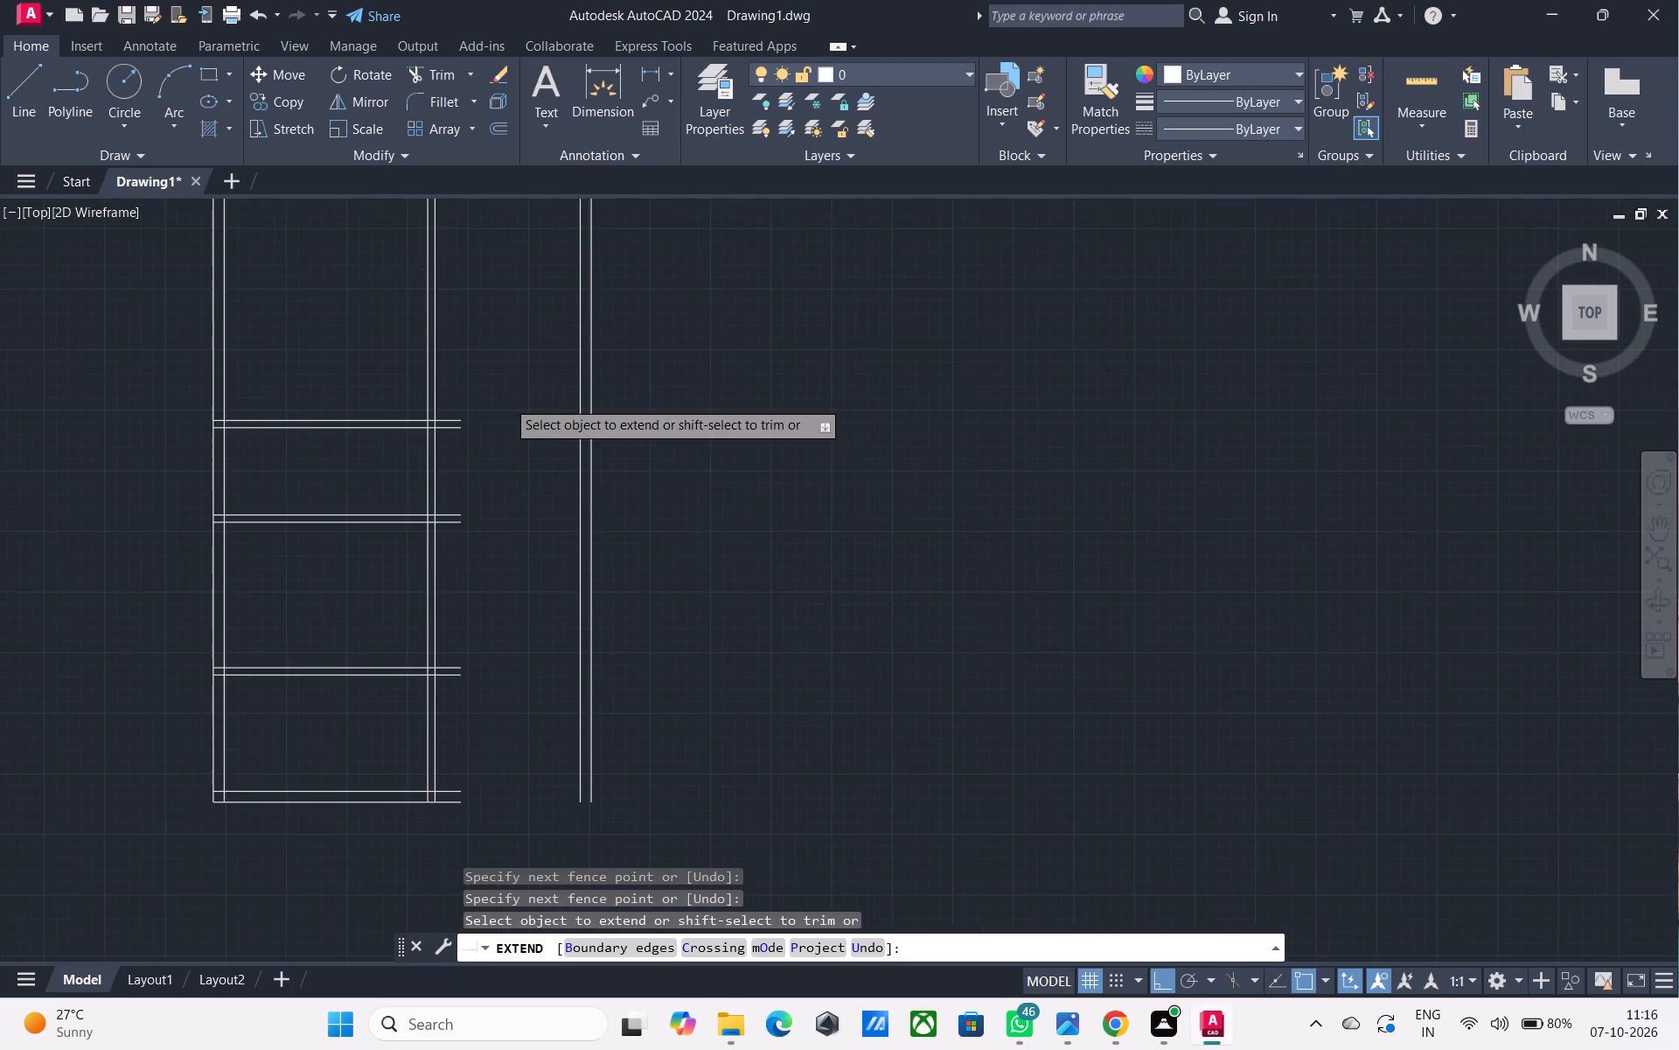
click(476, 401)
click(476, 663)
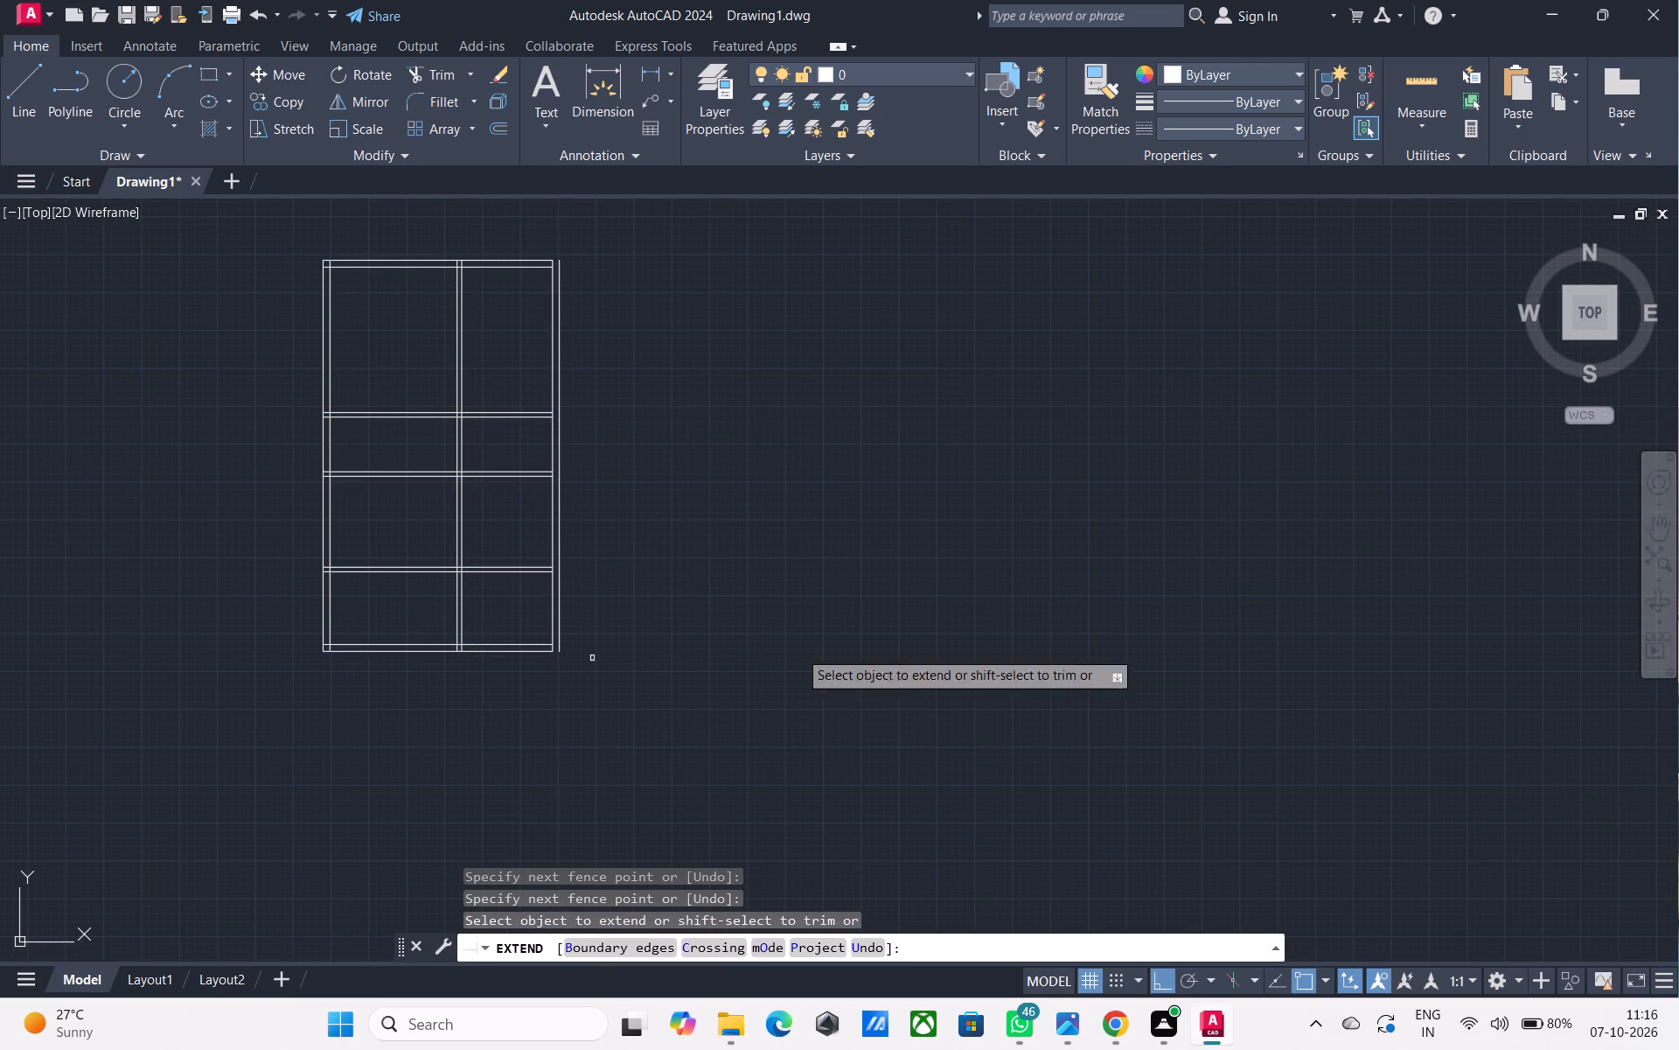
key(Escape)
Extend the two top wall lines to the outer line of the right wall.
middle_drag(597, 517, 554, 639)
middle_drag(435, 519, 437, 523)
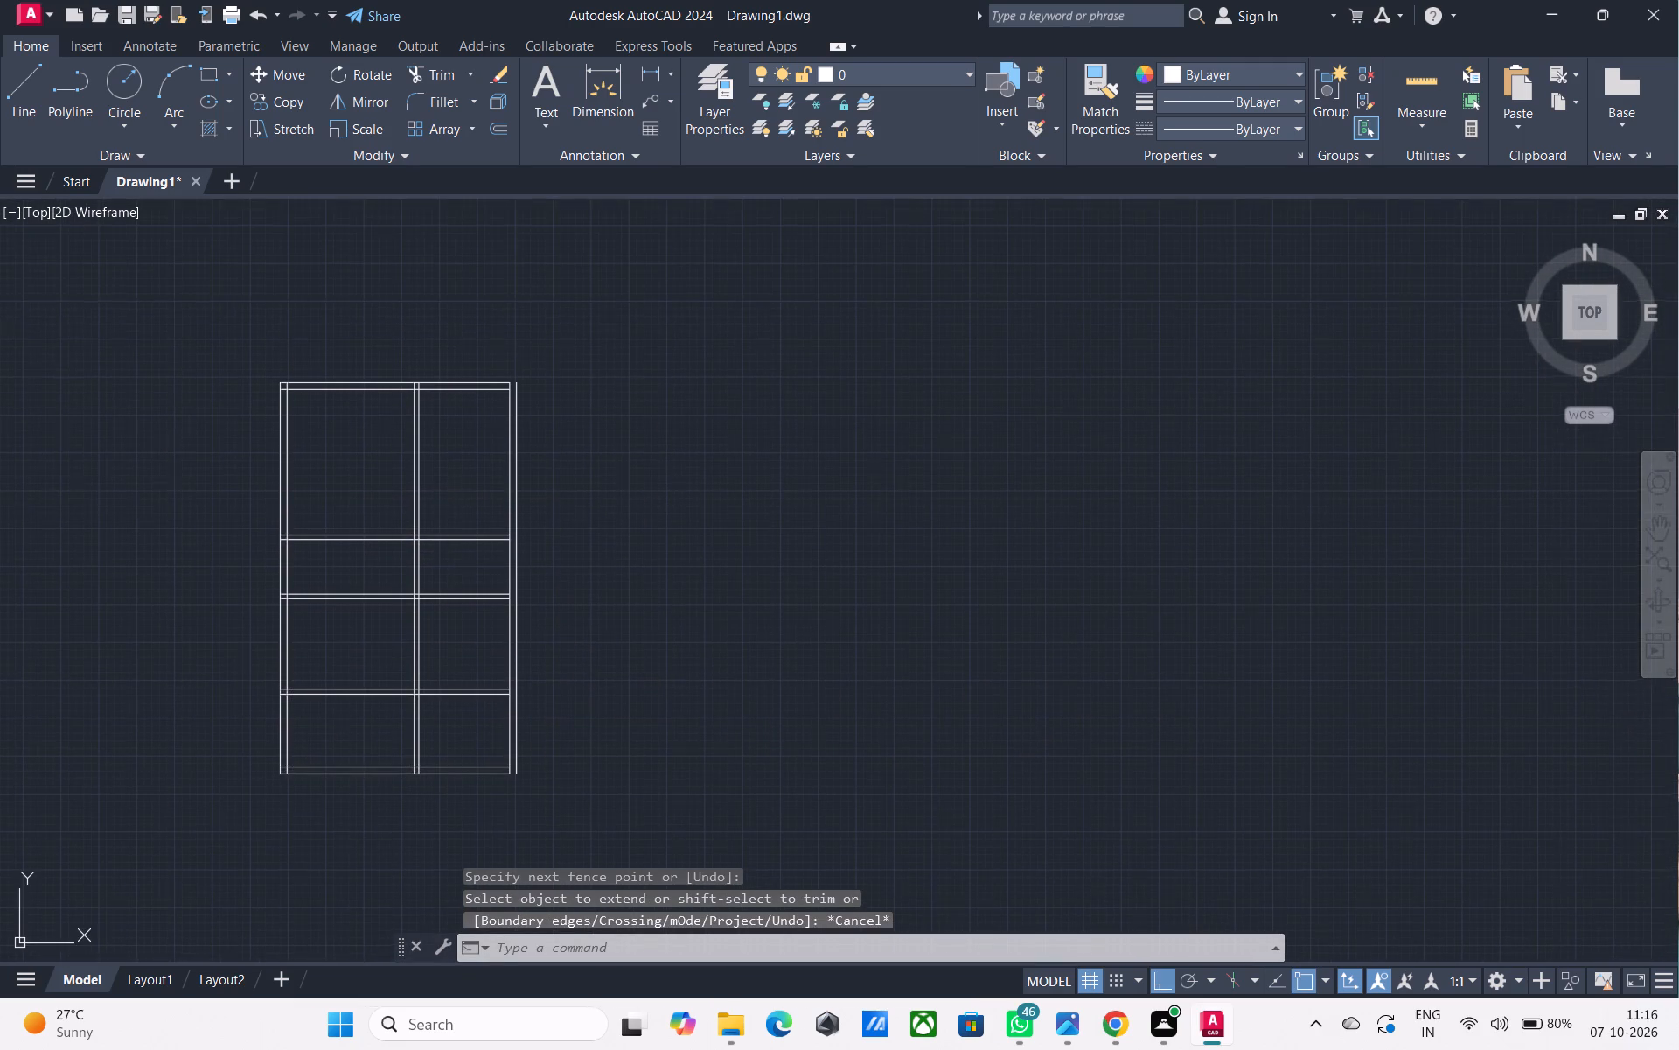
middle_drag(437, 523, 445, 534)
middle_drag(441, 463, 441, 479)
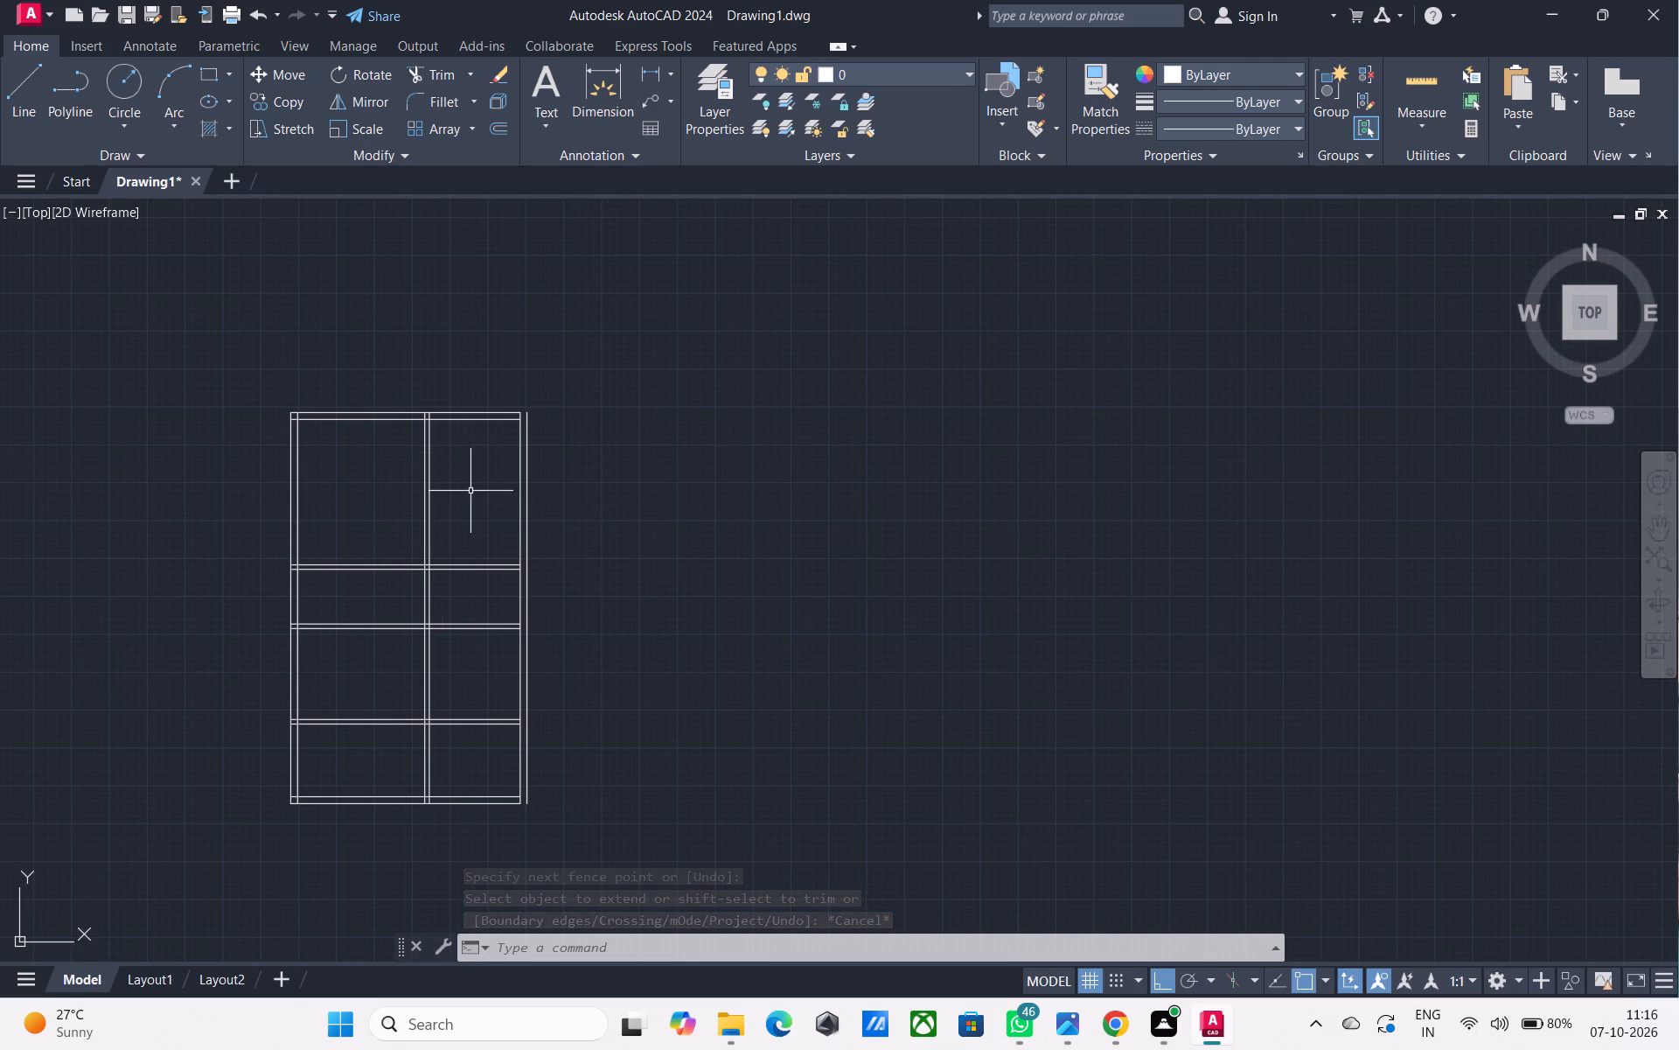
text(EX)
key(space)
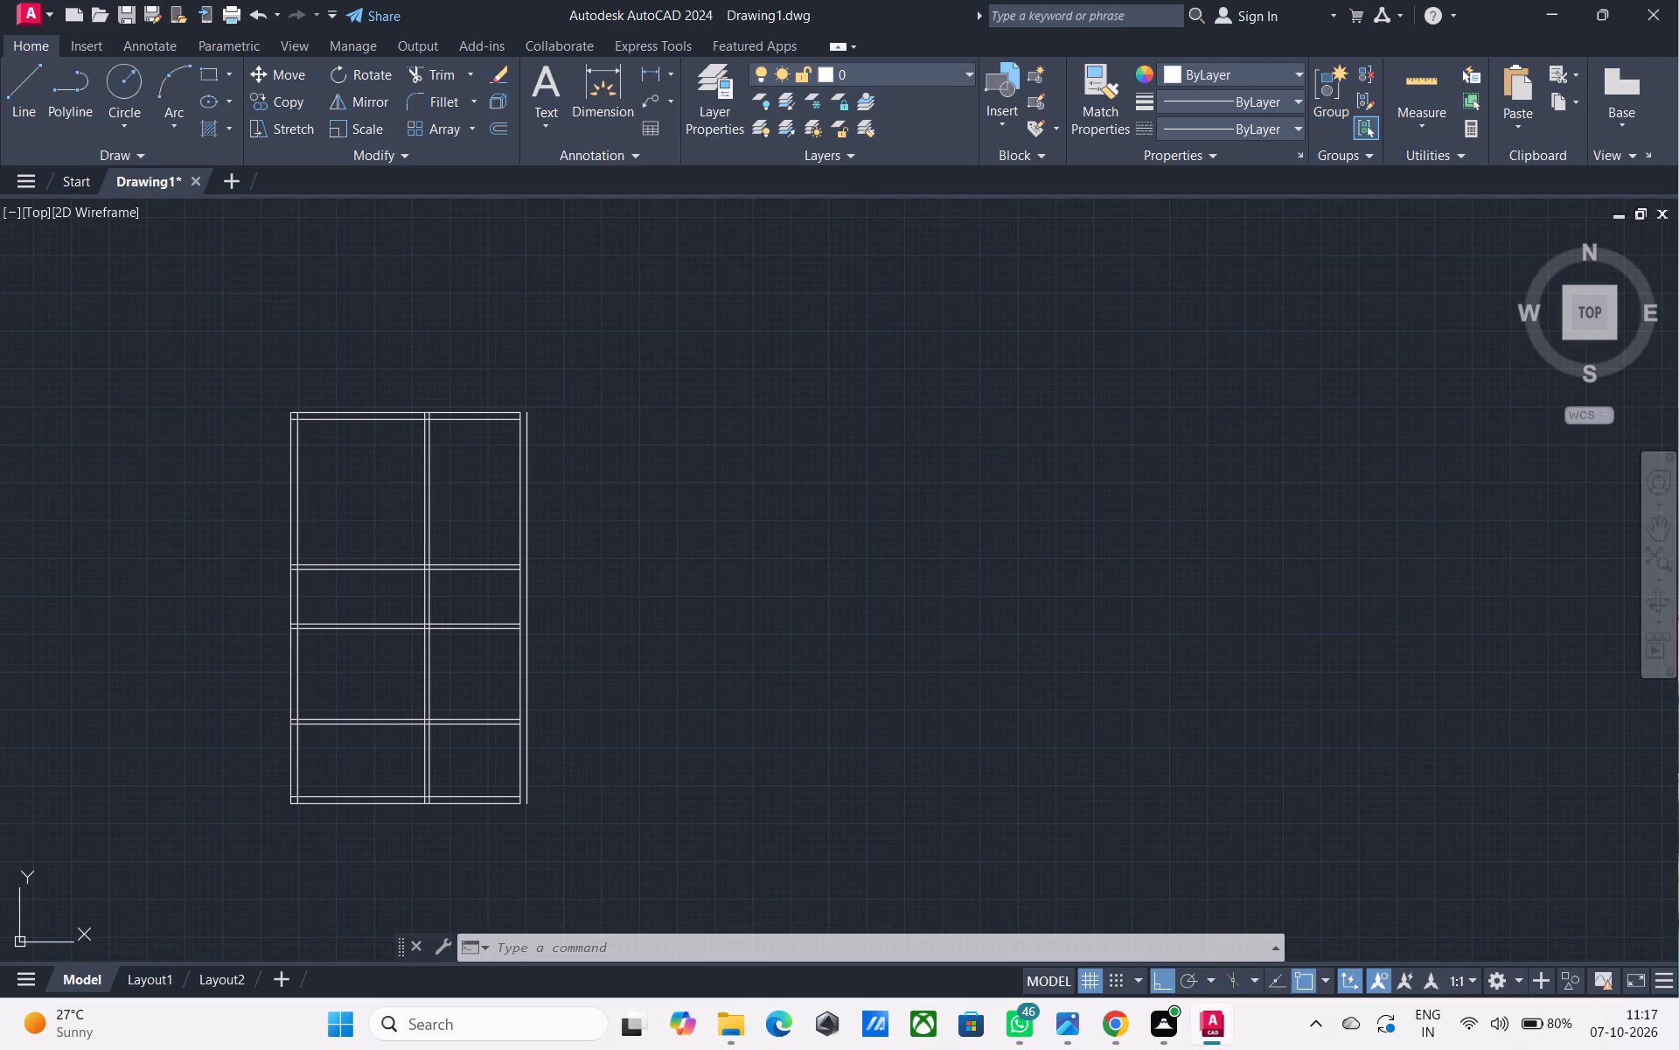
click(497, 449)
click(515, 362)
key(space)
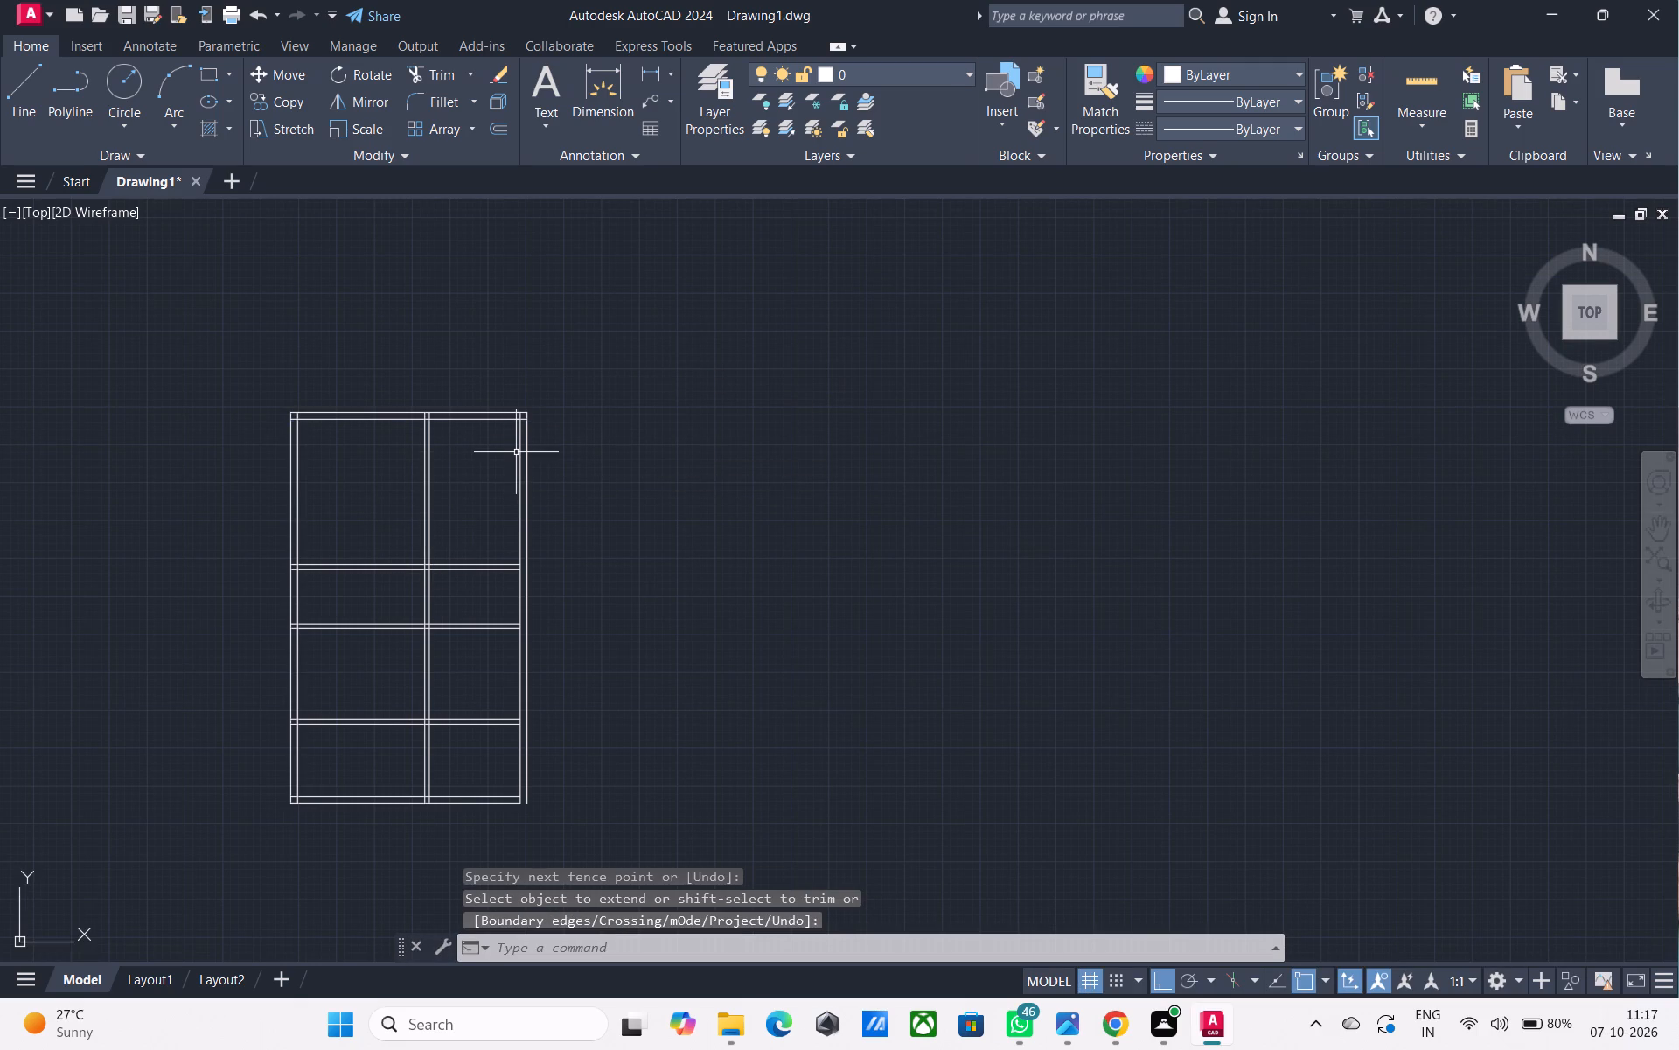
Offset the inner top wall line 11' downward and give the new line a parallel 4.5" below it.
text(O)
key(space)
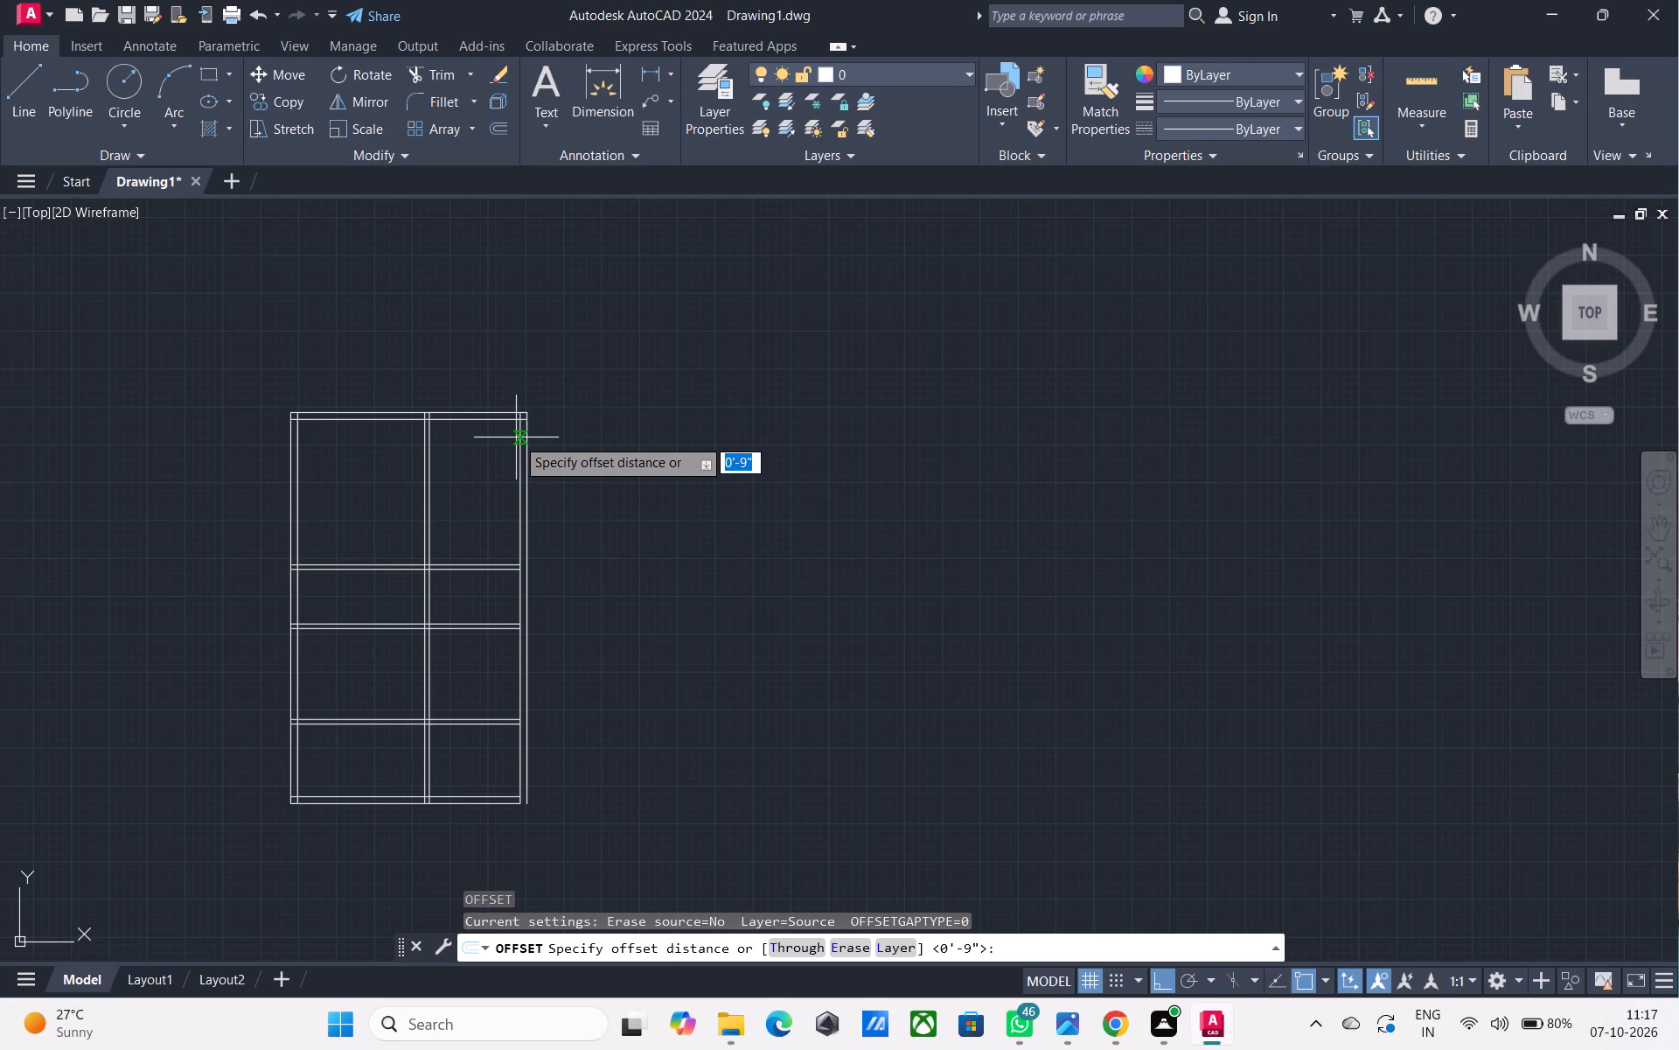
text(11')
key(Return)
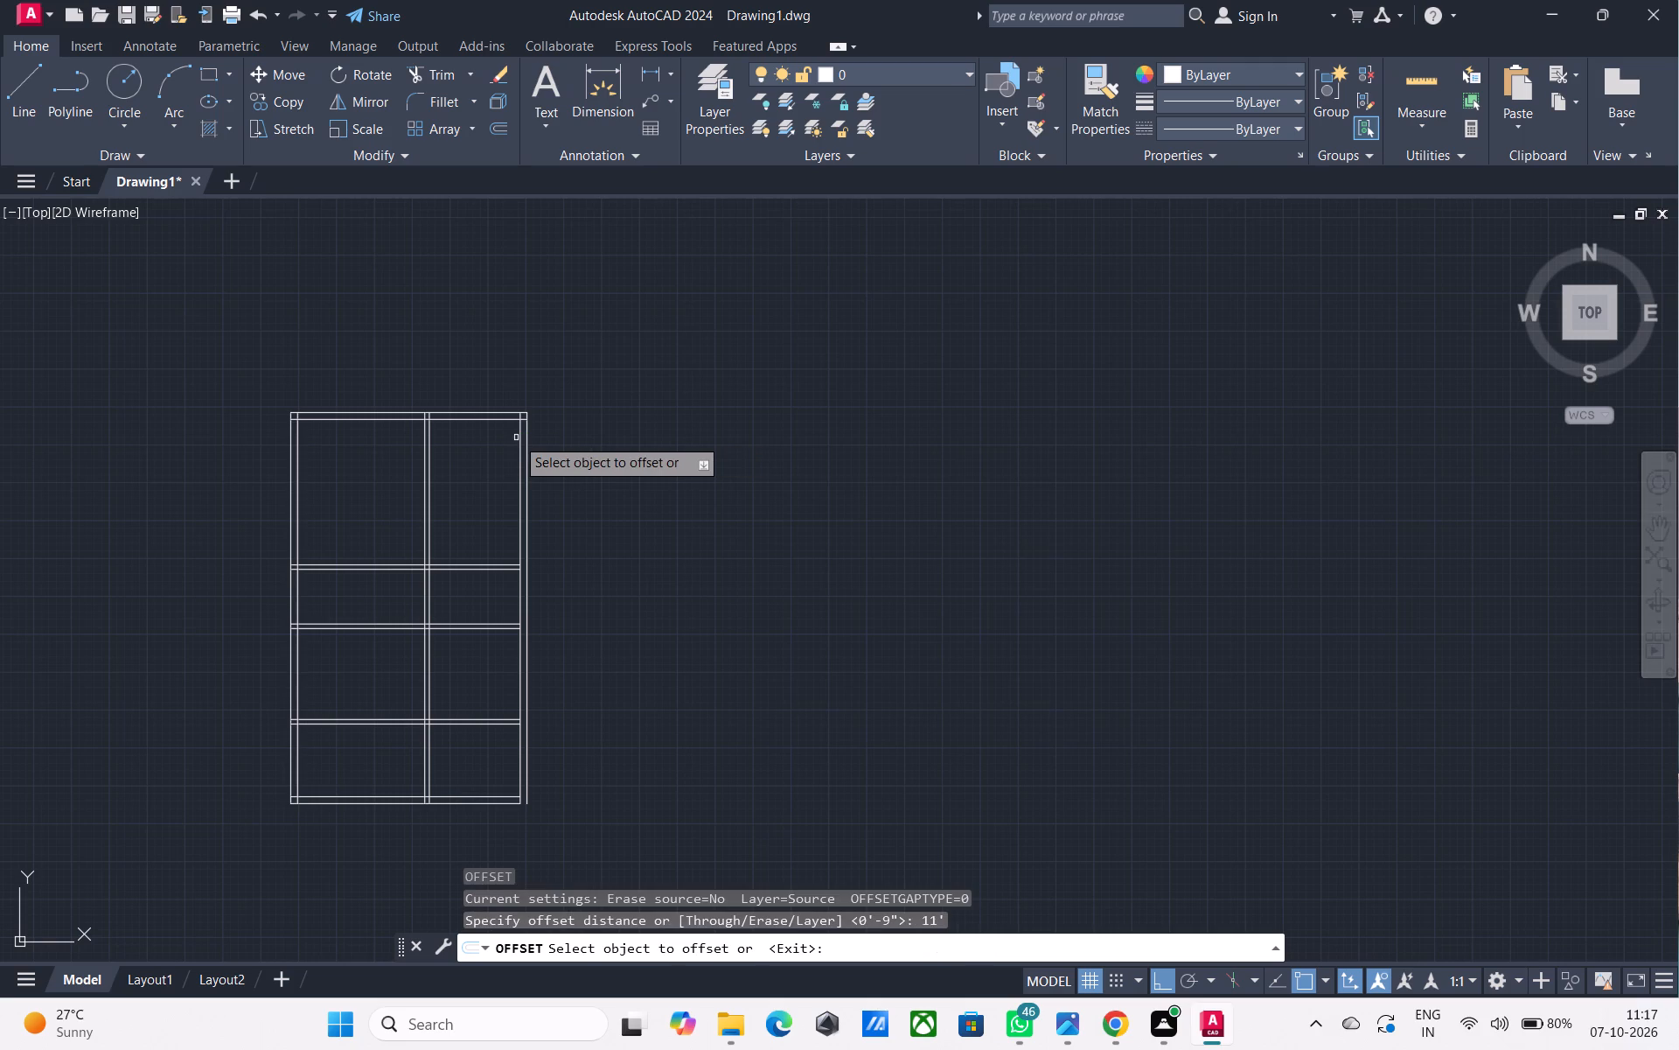
click(508, 418)
click(477, 498)
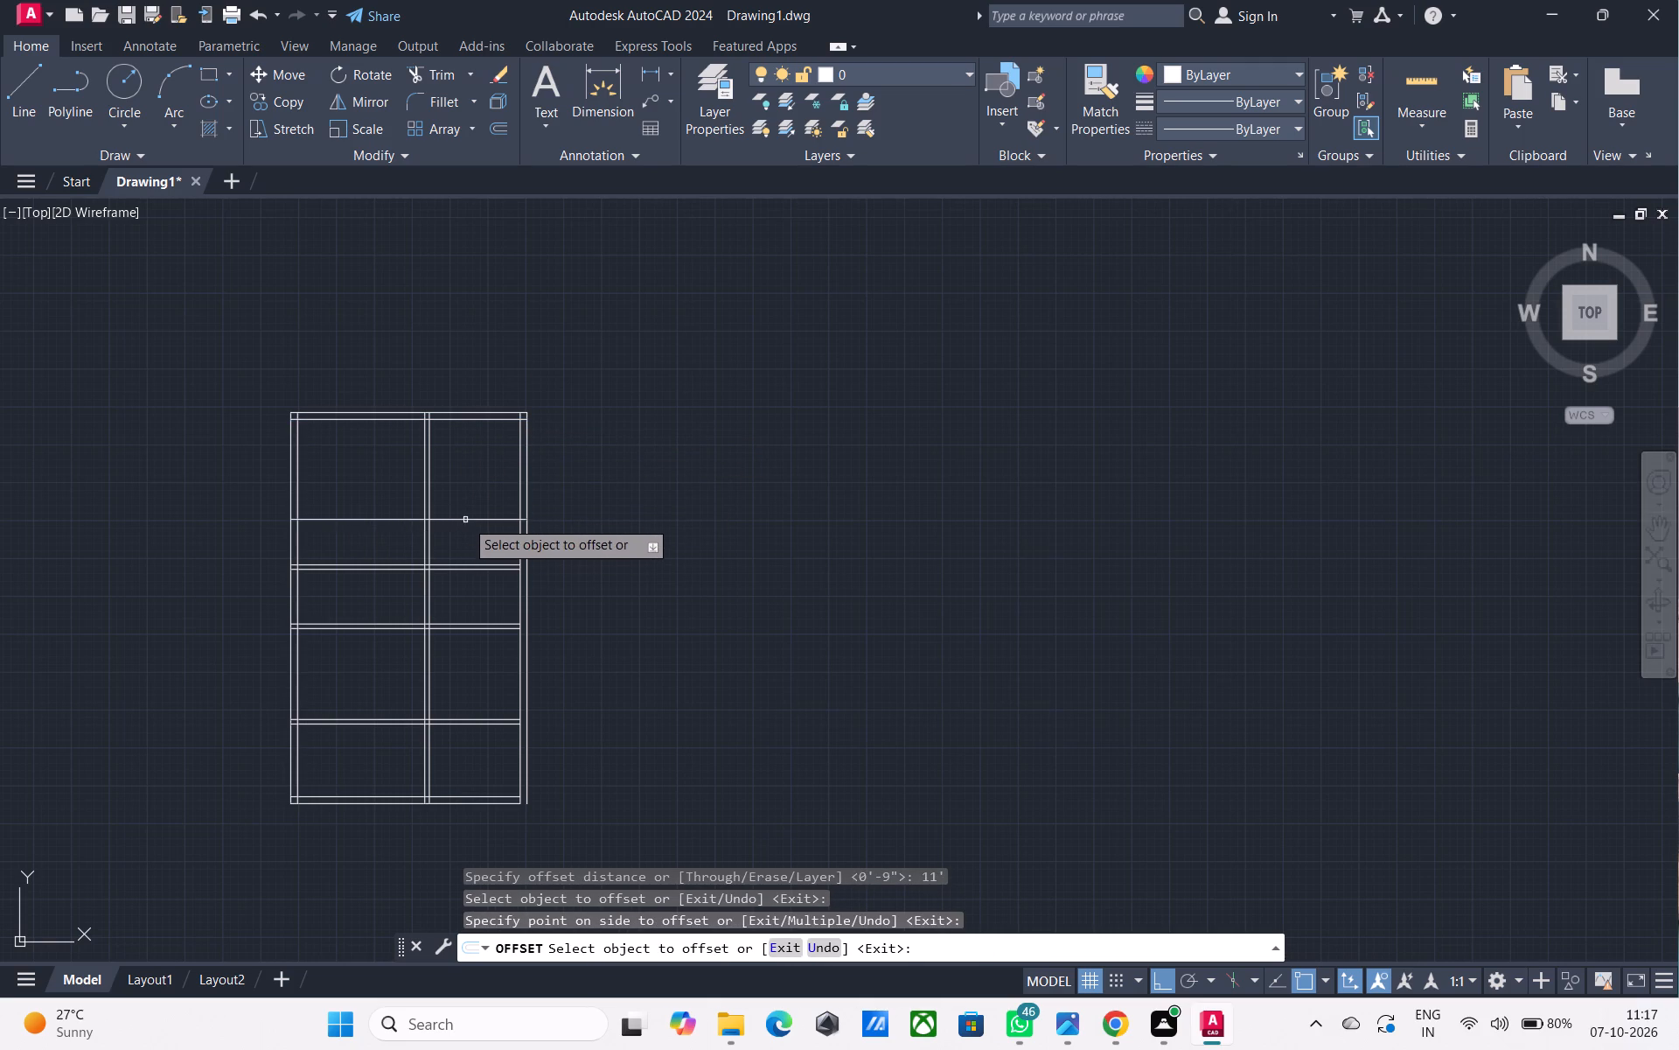
click(465, 520)
text(4.5")
key(Return)
key(Escape)
Trim the new 4.5" wall lines across the top-left room and where they cross the middle vertical partition.
text(TR)
key(space)
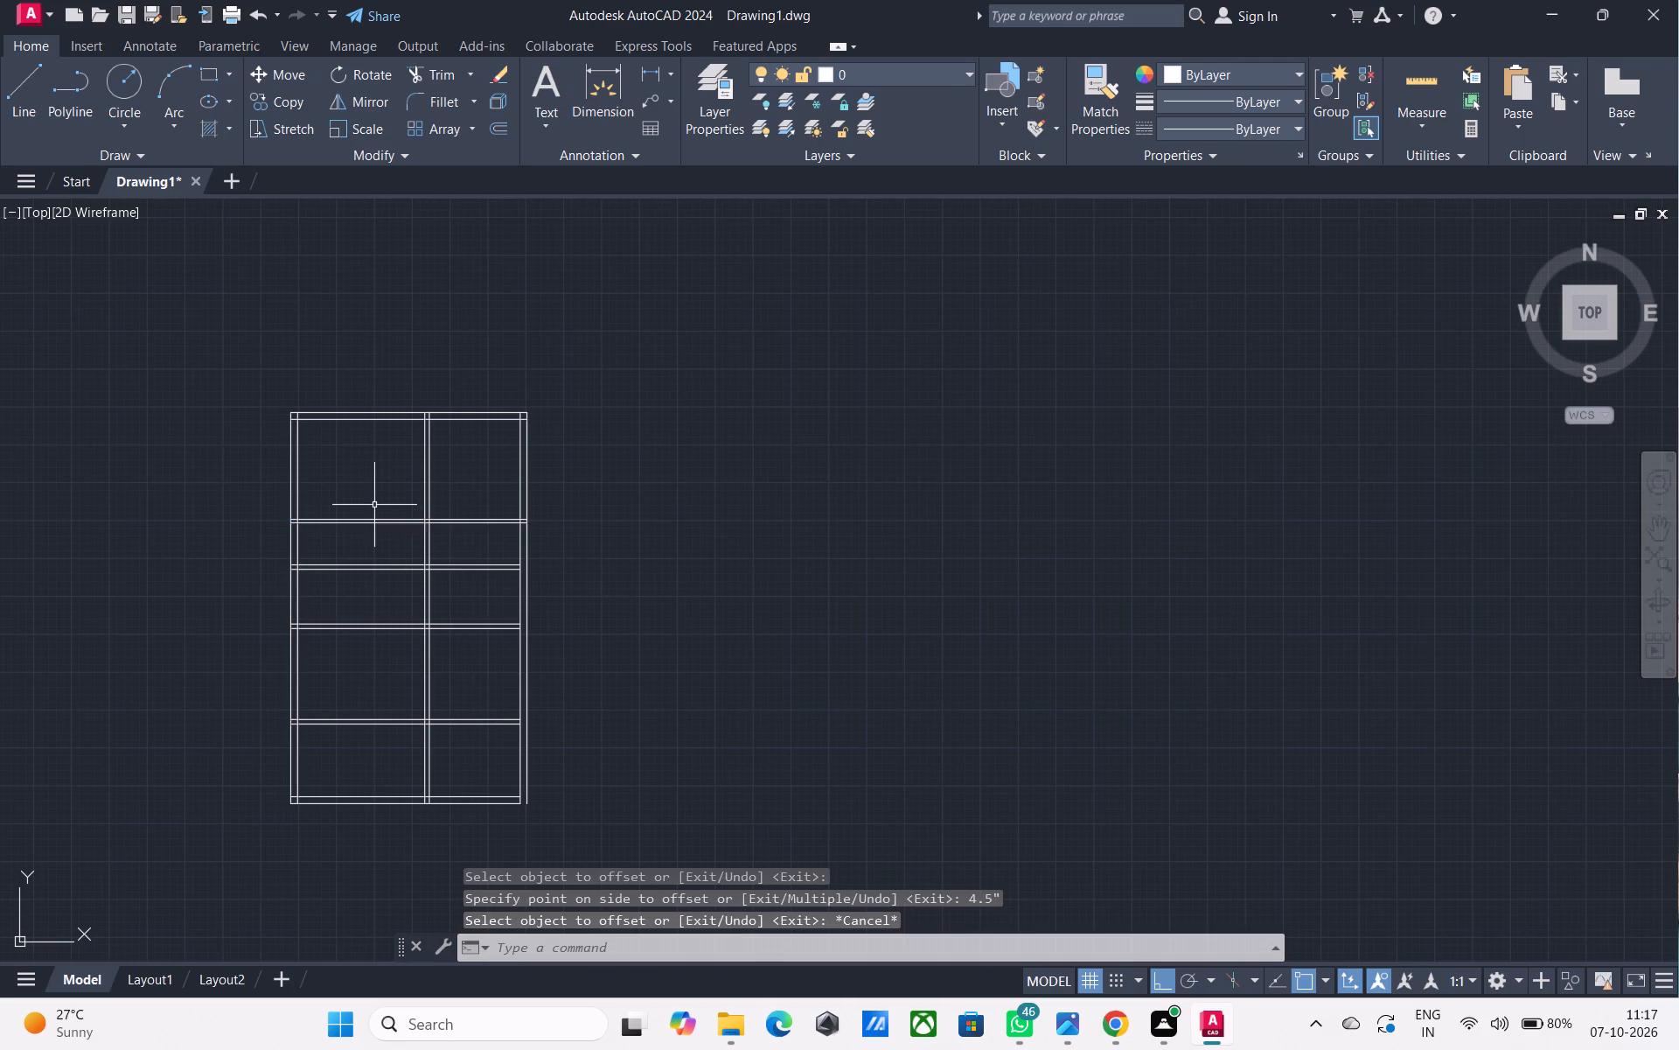
click(385, 549)
click(402, 465)
scroll(419, 507, up, 1)
middle_drag(419, 507, 428, 484)
scroll(439, 512, up, 4)
click(431, 486)
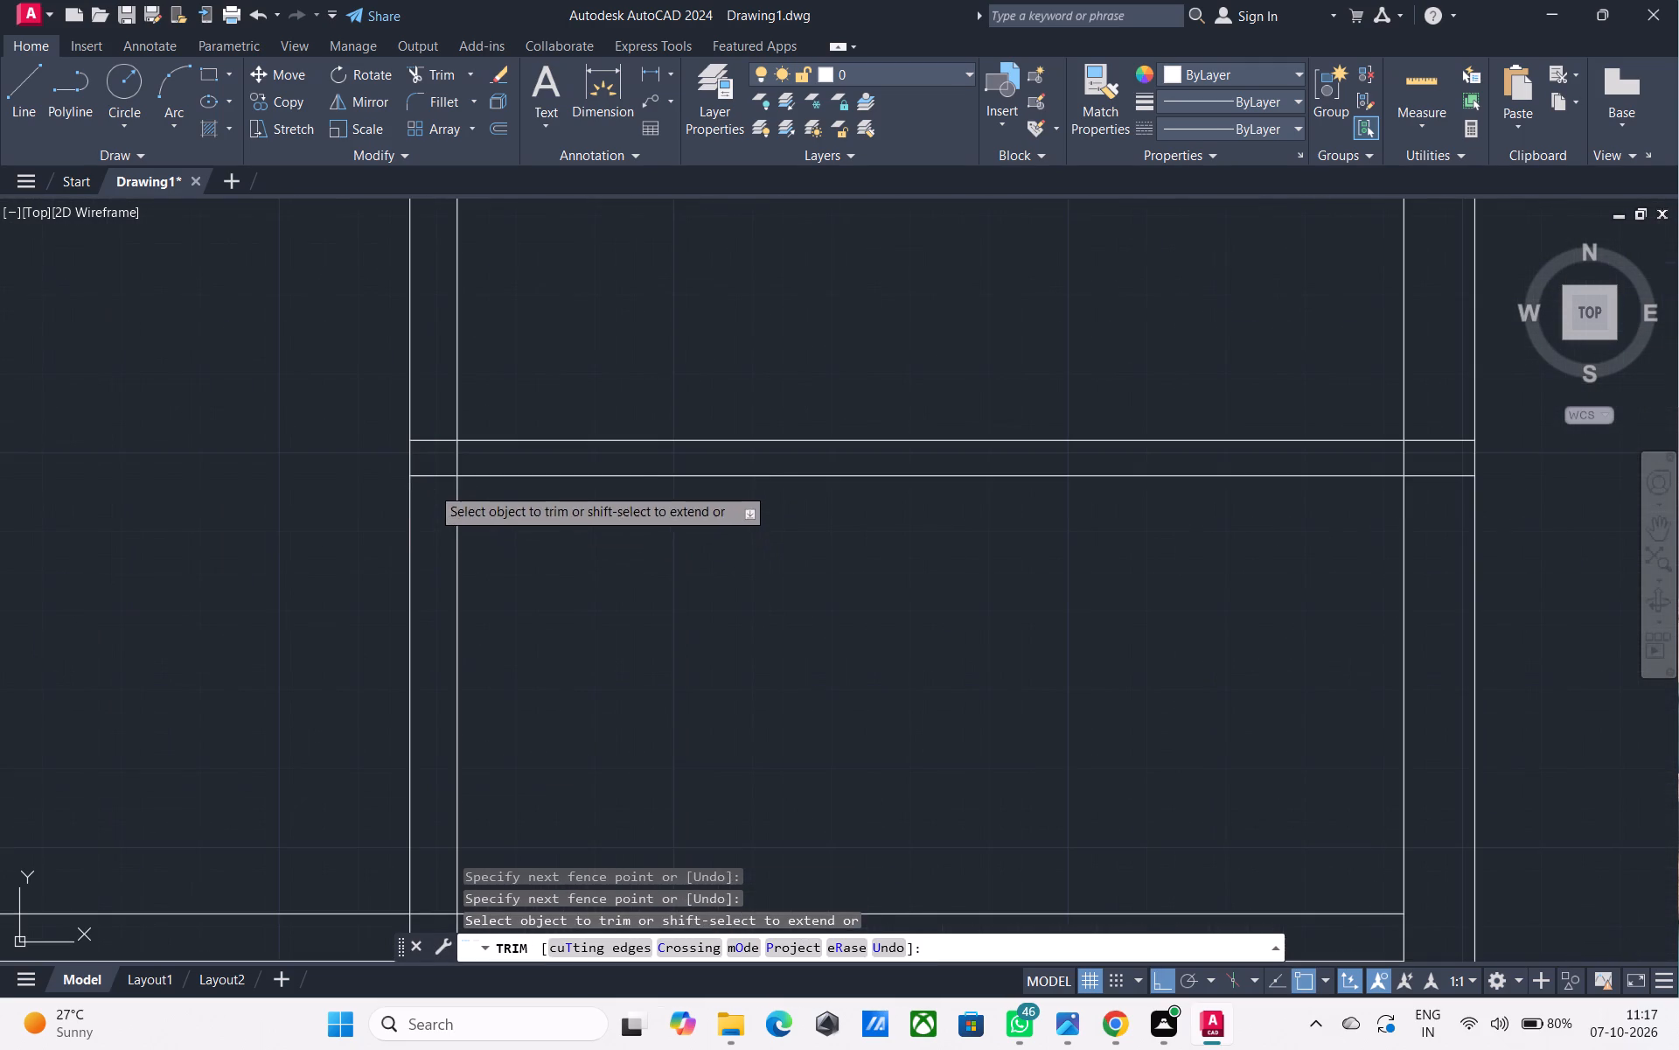
click(435, 445)
click(456, 458)
click(447, 439)
scroll(443, 451, down, 4)
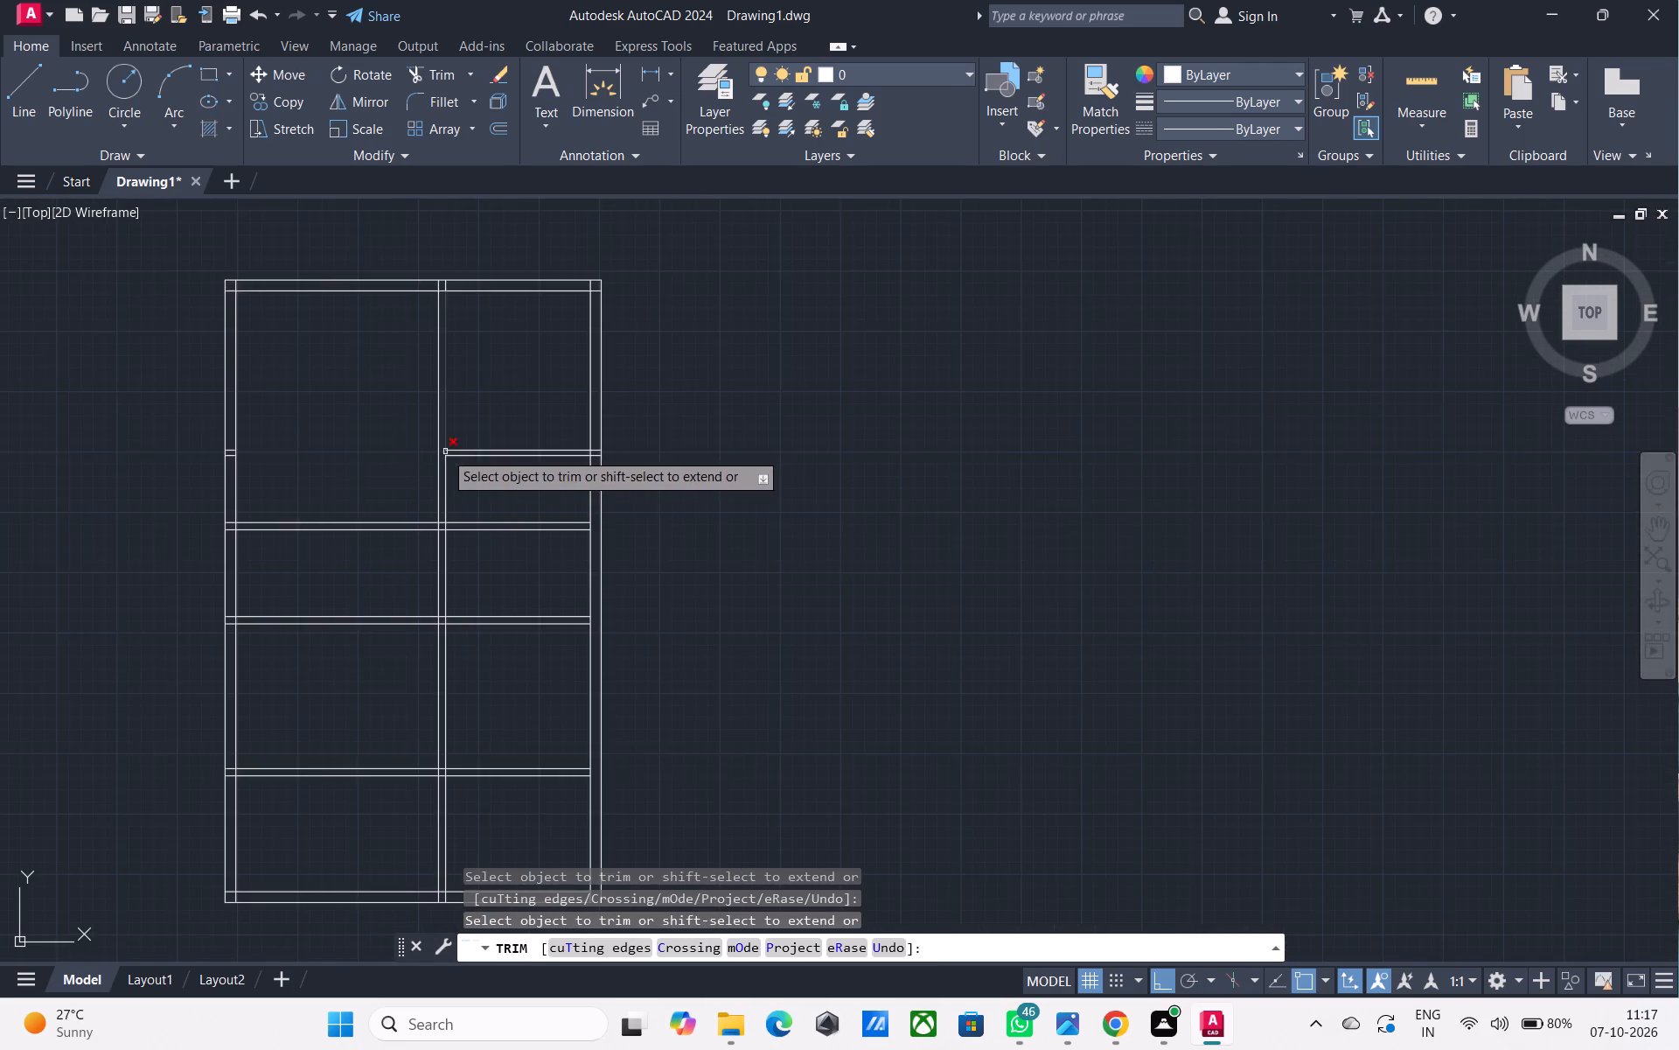
Trim the leftover 4.5" wall stubs inside the left outer wall.
middle_drag(157, 416, 262, 435)
scroll(330, 468, up, 4)
drag(365, 521, 366, 508)
click(377, 402)
scroll(370, 417, down, 3)
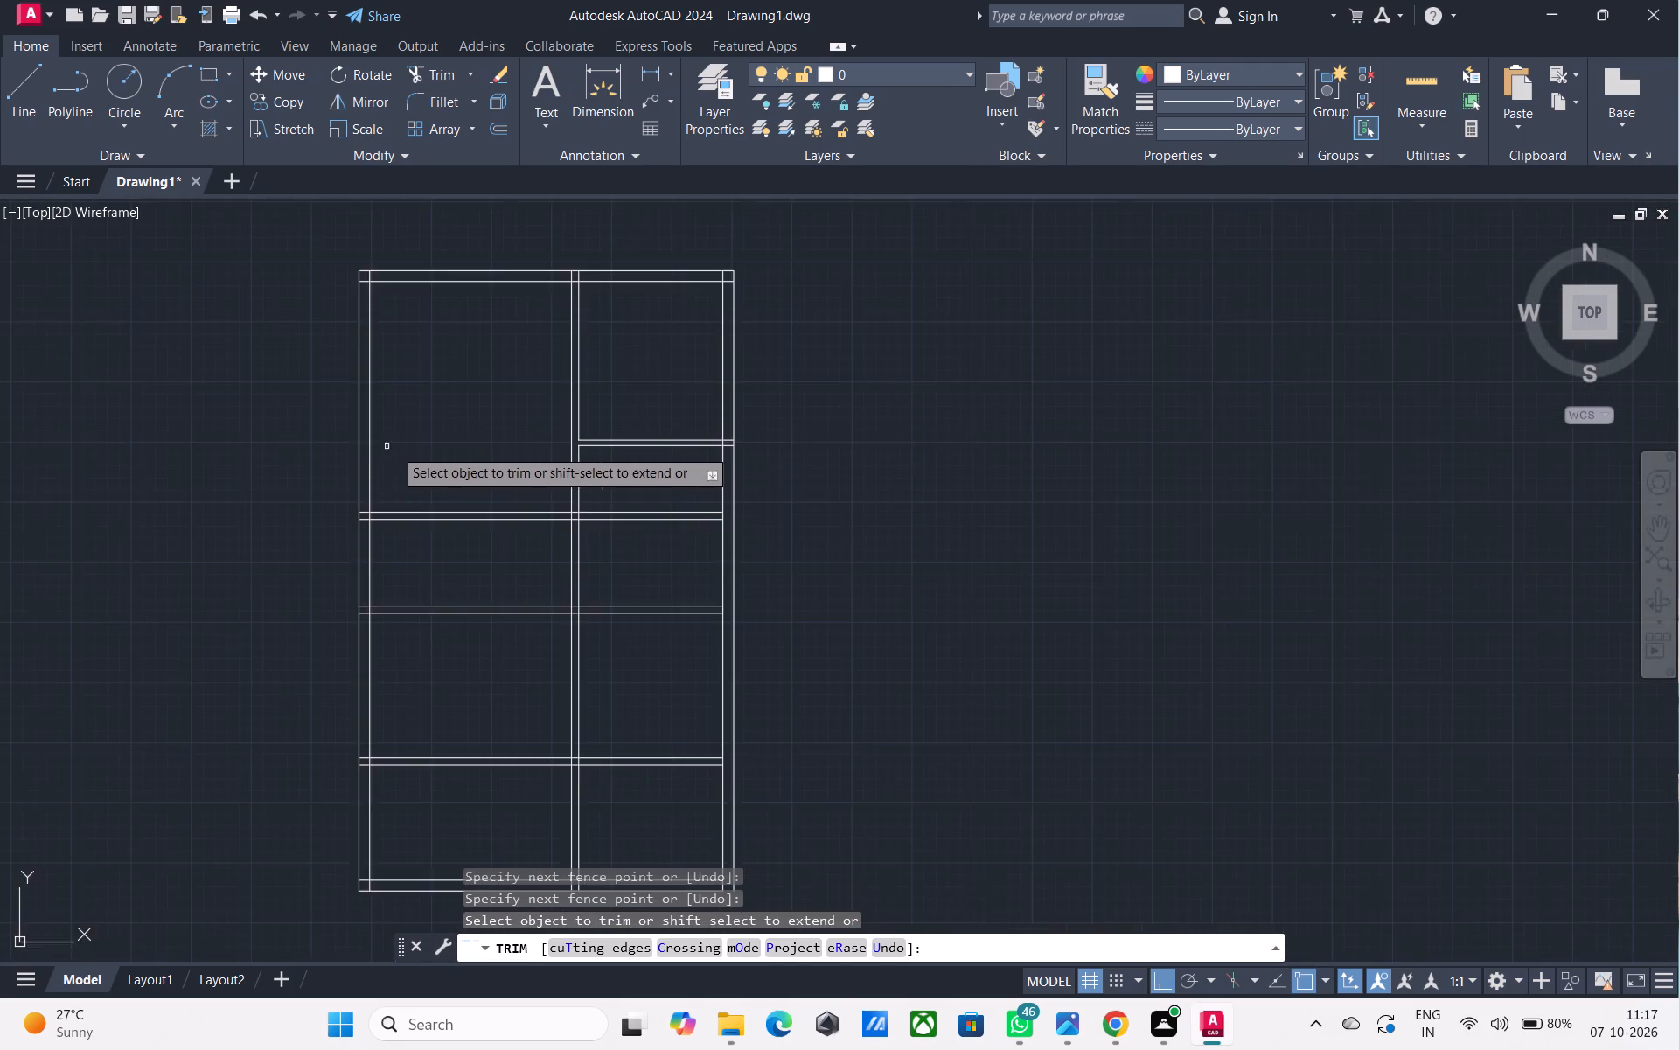
scroll(406, 450, down, 2)
middle_drag(538, 468, 438, 454)
key(space)
Trim the two middle horizontal partitions out of the right column, between the middle vertical partition and the right wall.
middle_drag(504, 442, 446, 420)
middle_drag(509, 437, 476, 426)
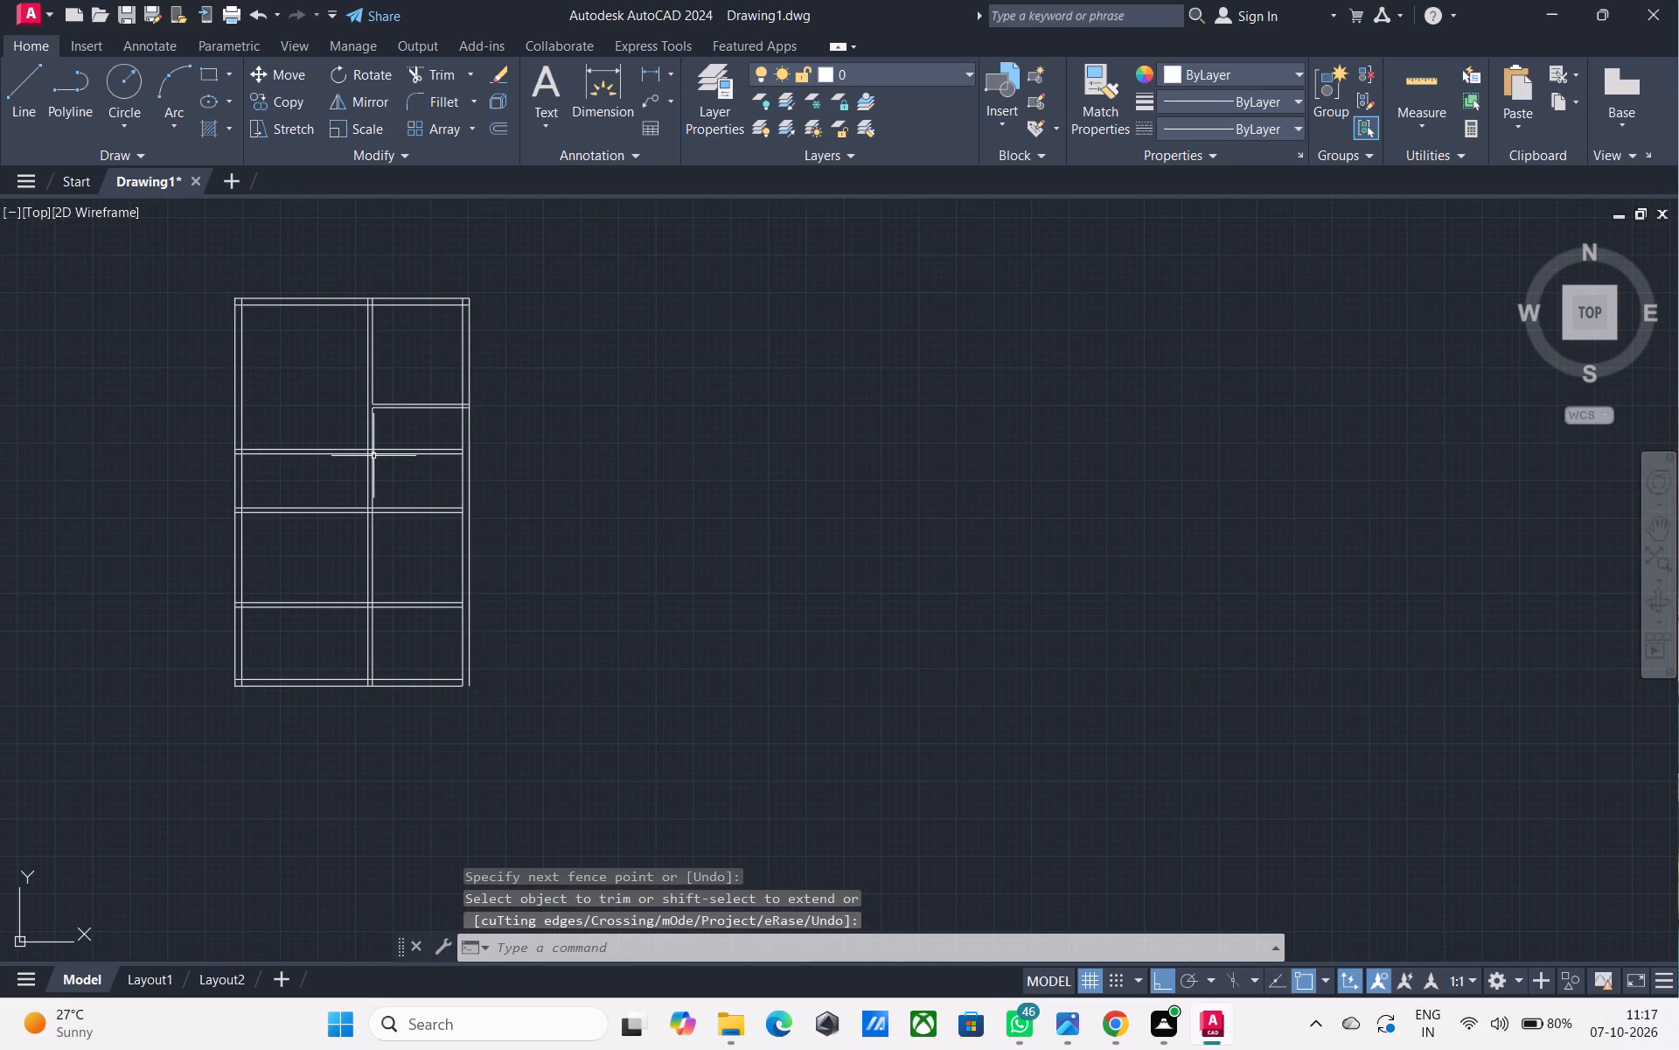
middle_drag(388, 431, 388, 409)
key(t)
text(R)
key(space)
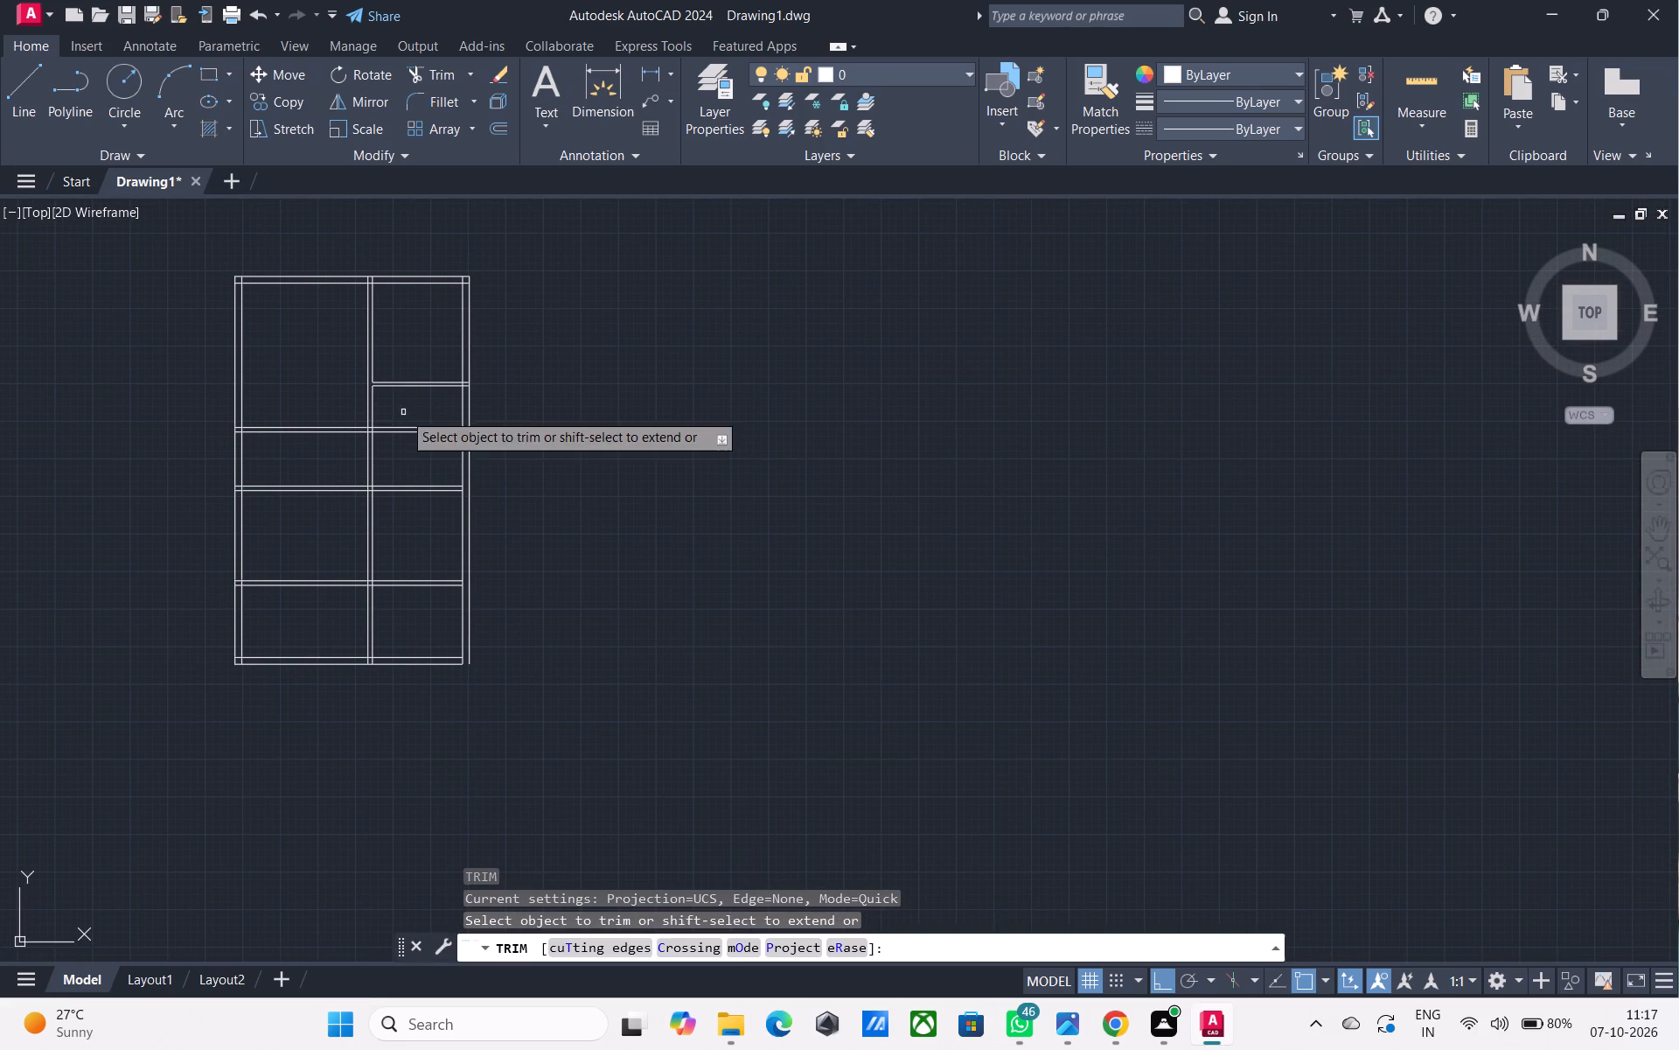
click(418, 507)
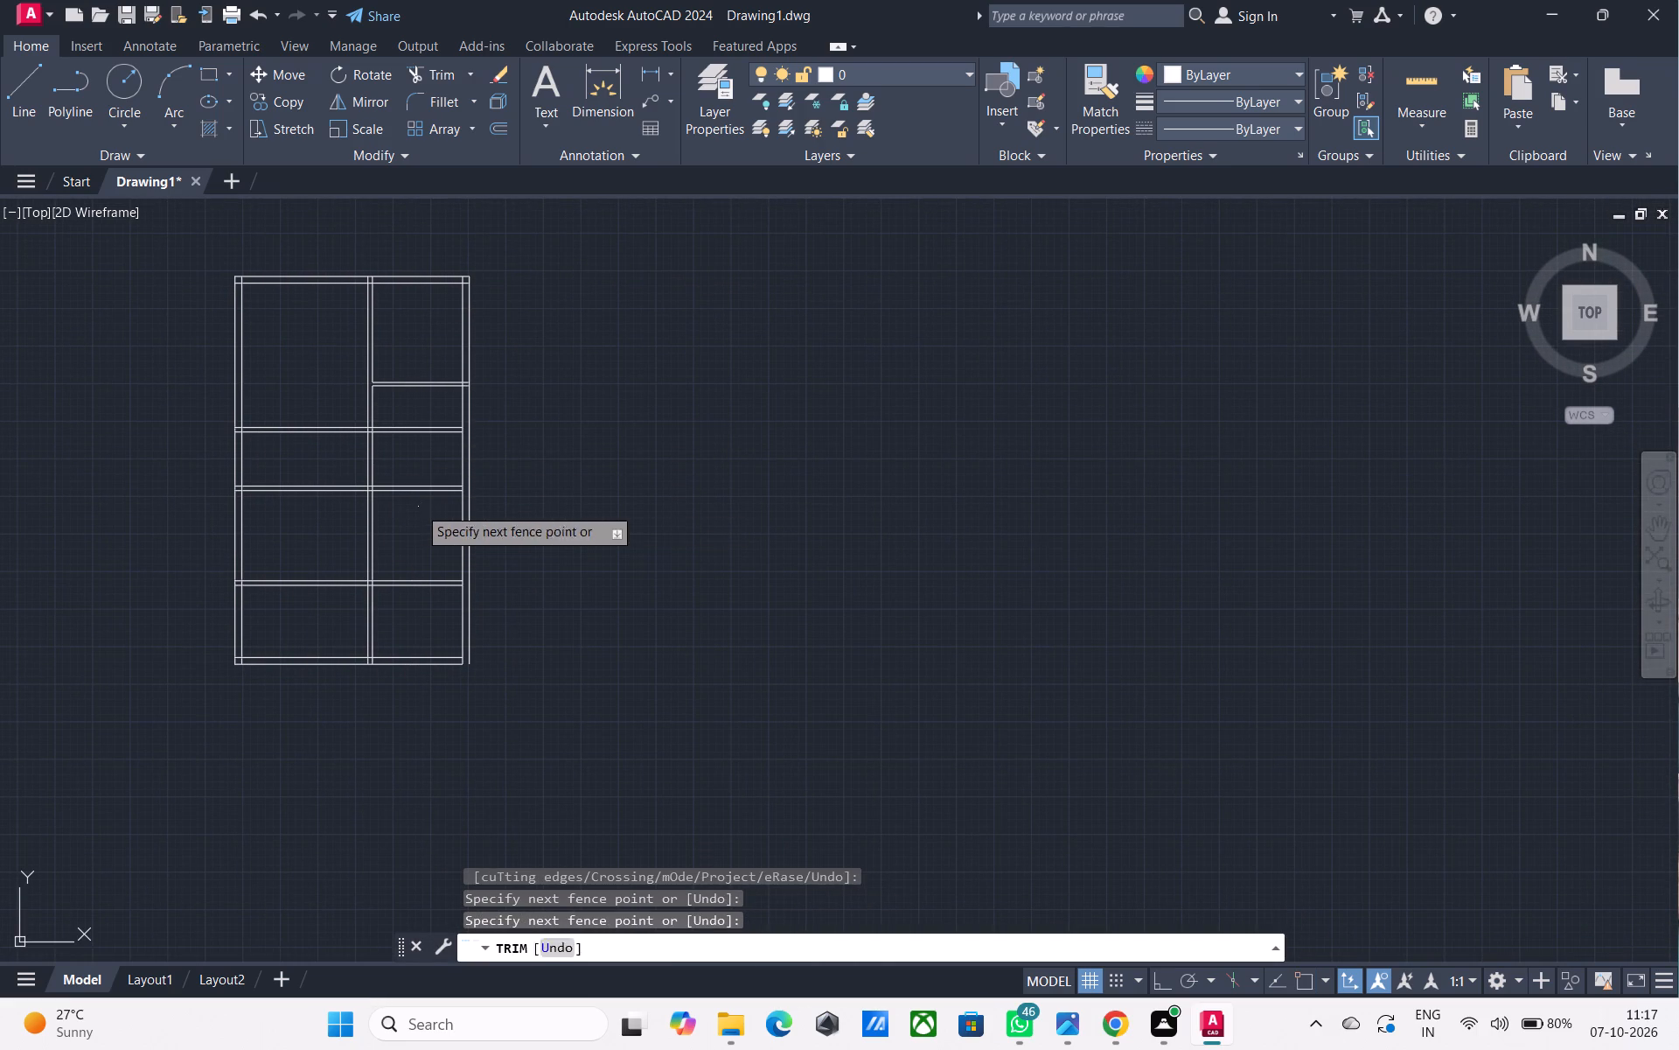
click(439, 411)
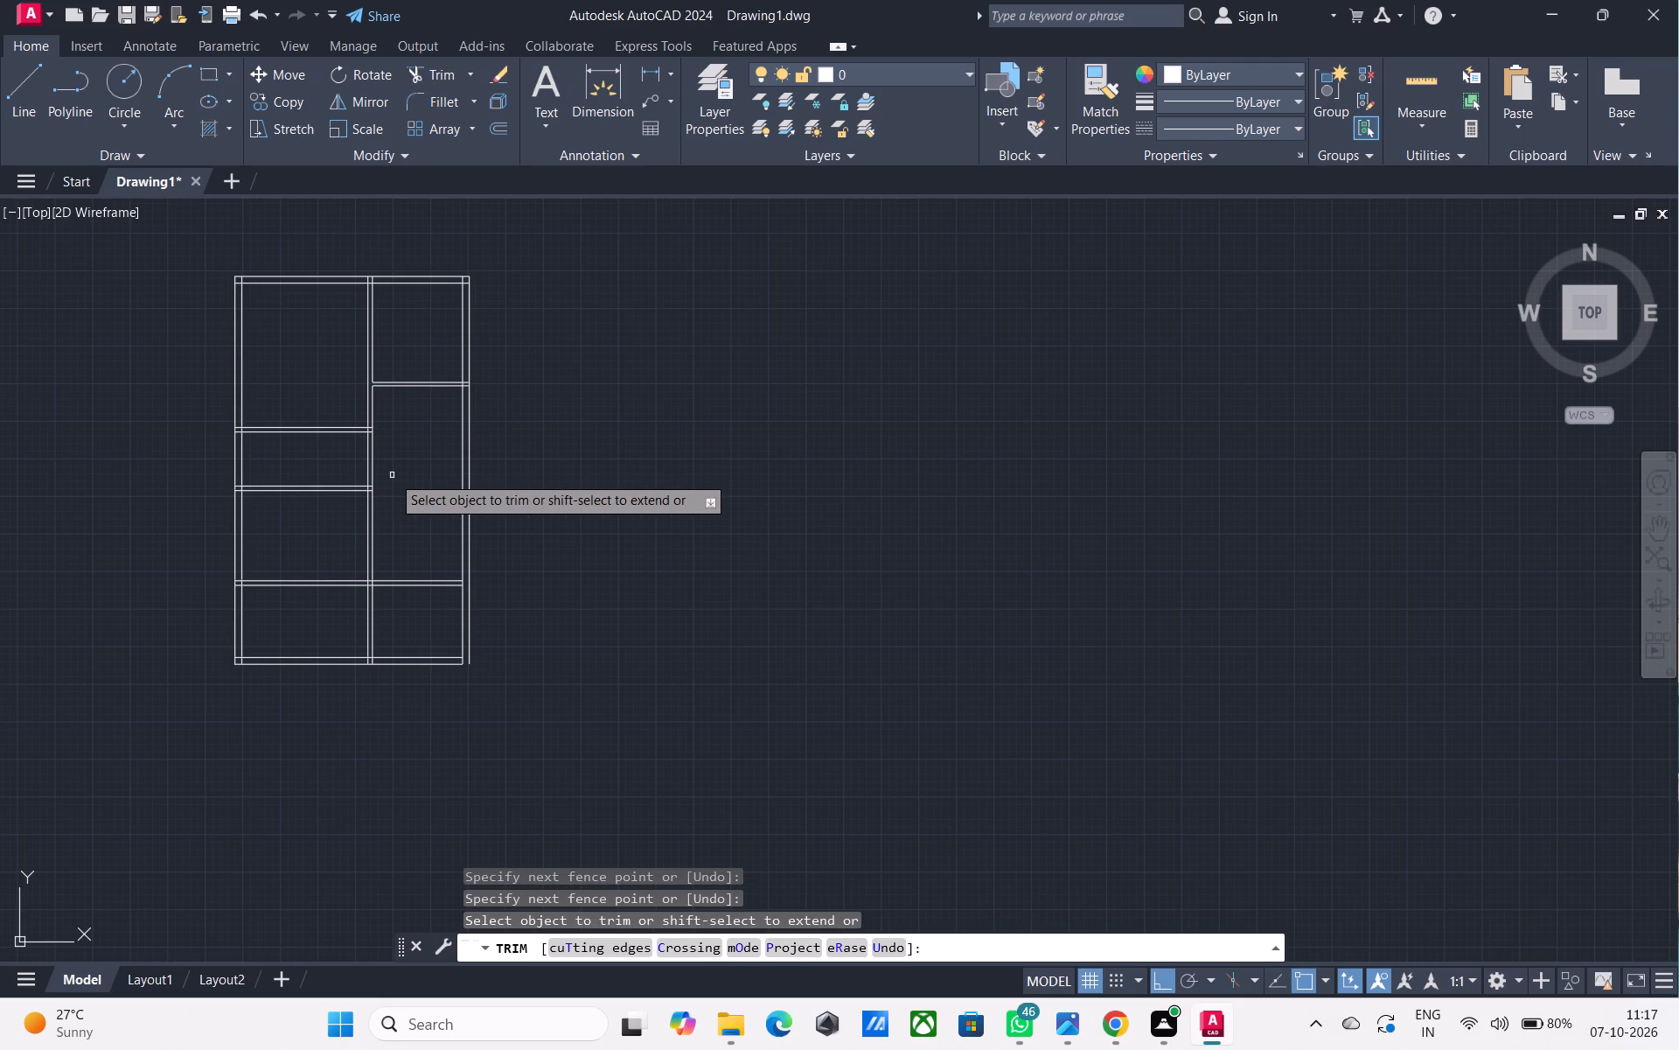
key(Escape)
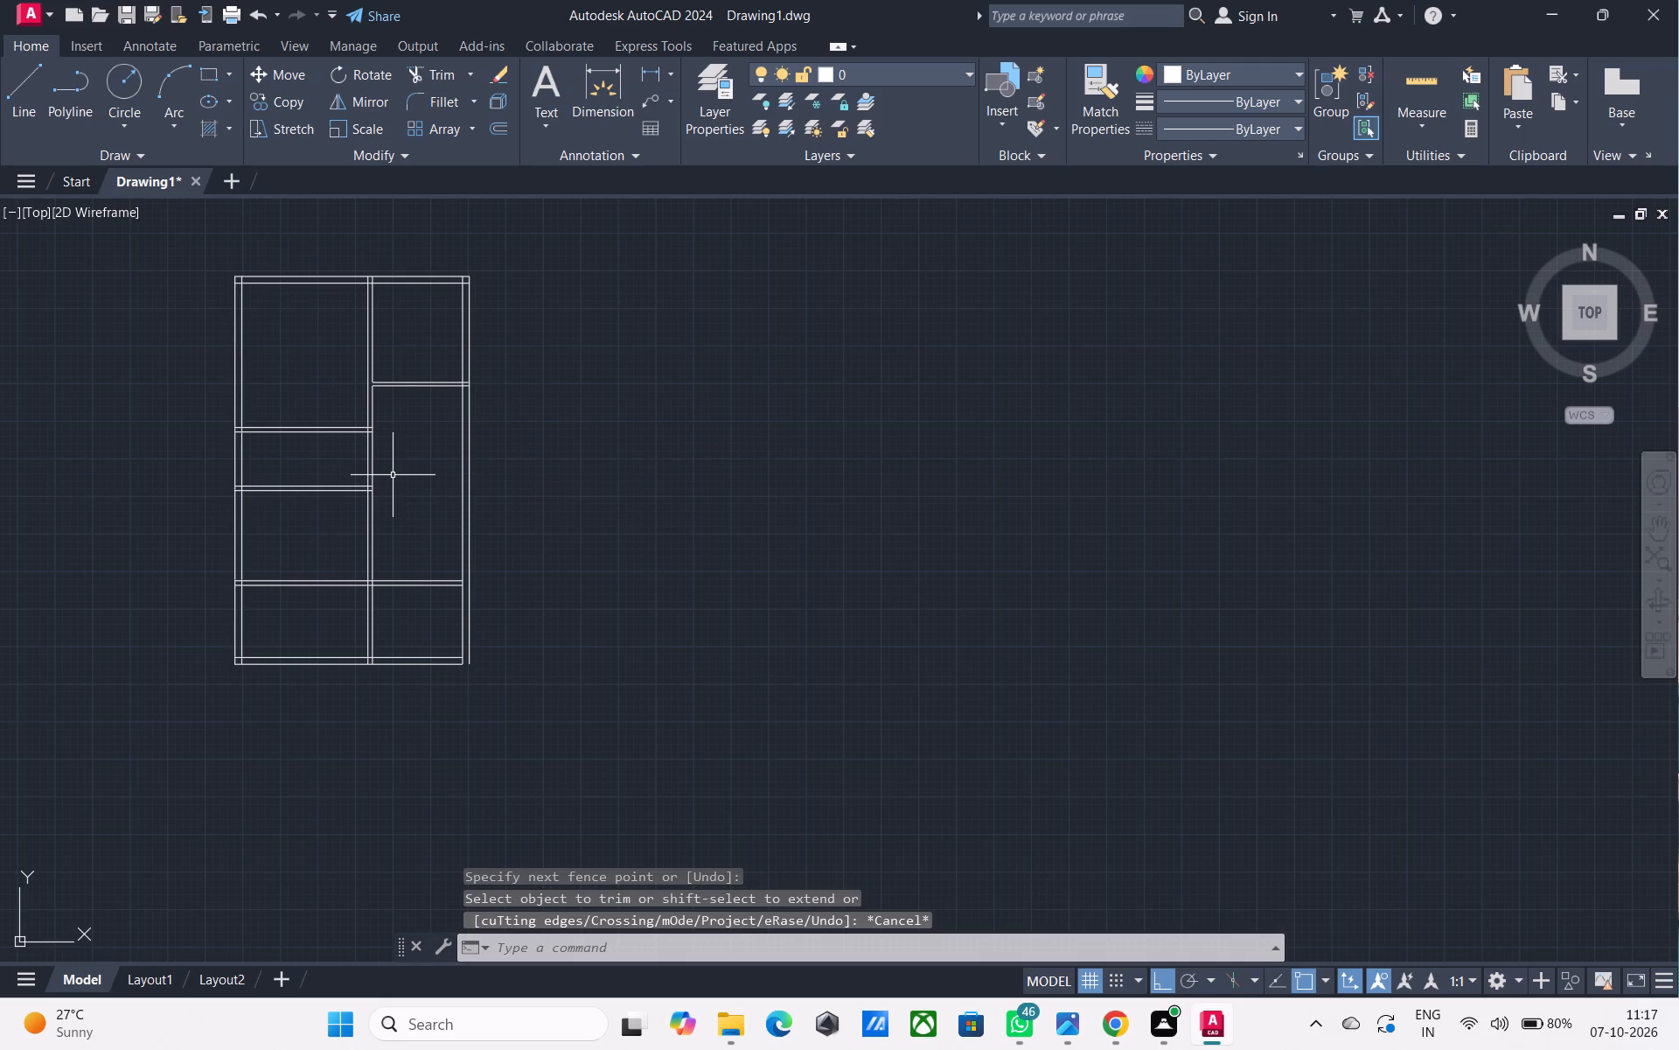
Offset the lower line of the right column's 4.5" partition 10' downward and give the new line a parallel 6" above it.
text(O 12')
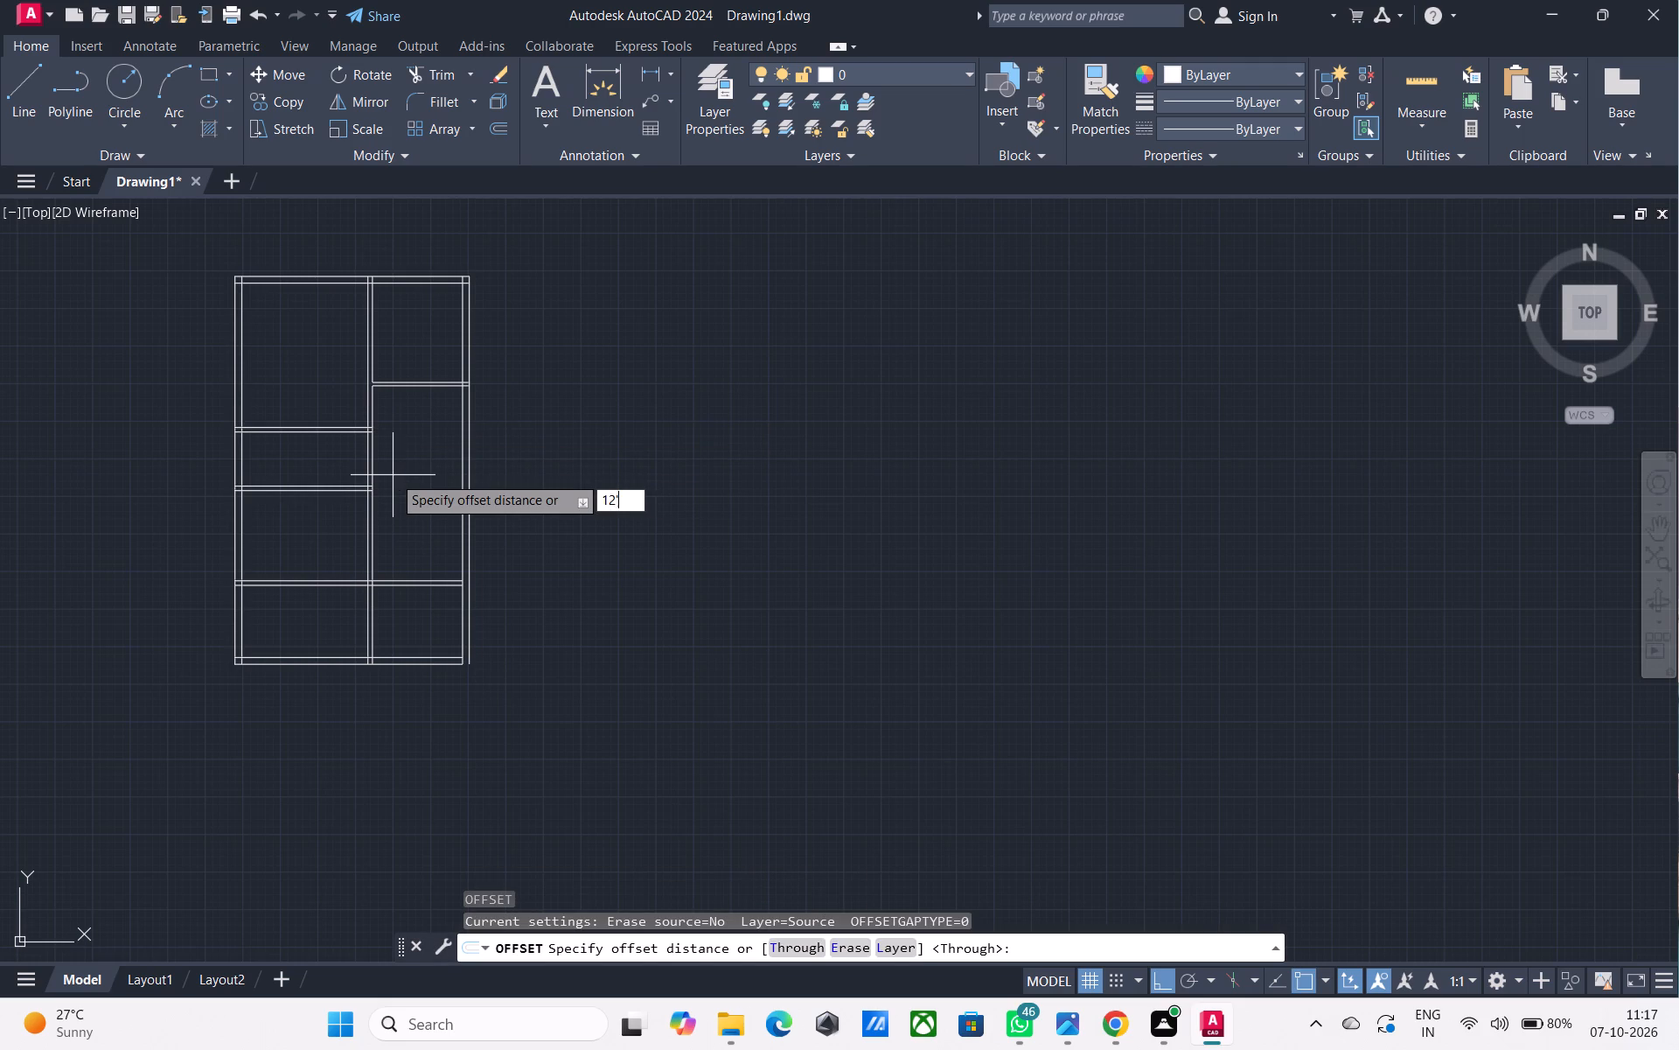
key(Return)
scroll(430, 385, up, 1)
click(430, 385)
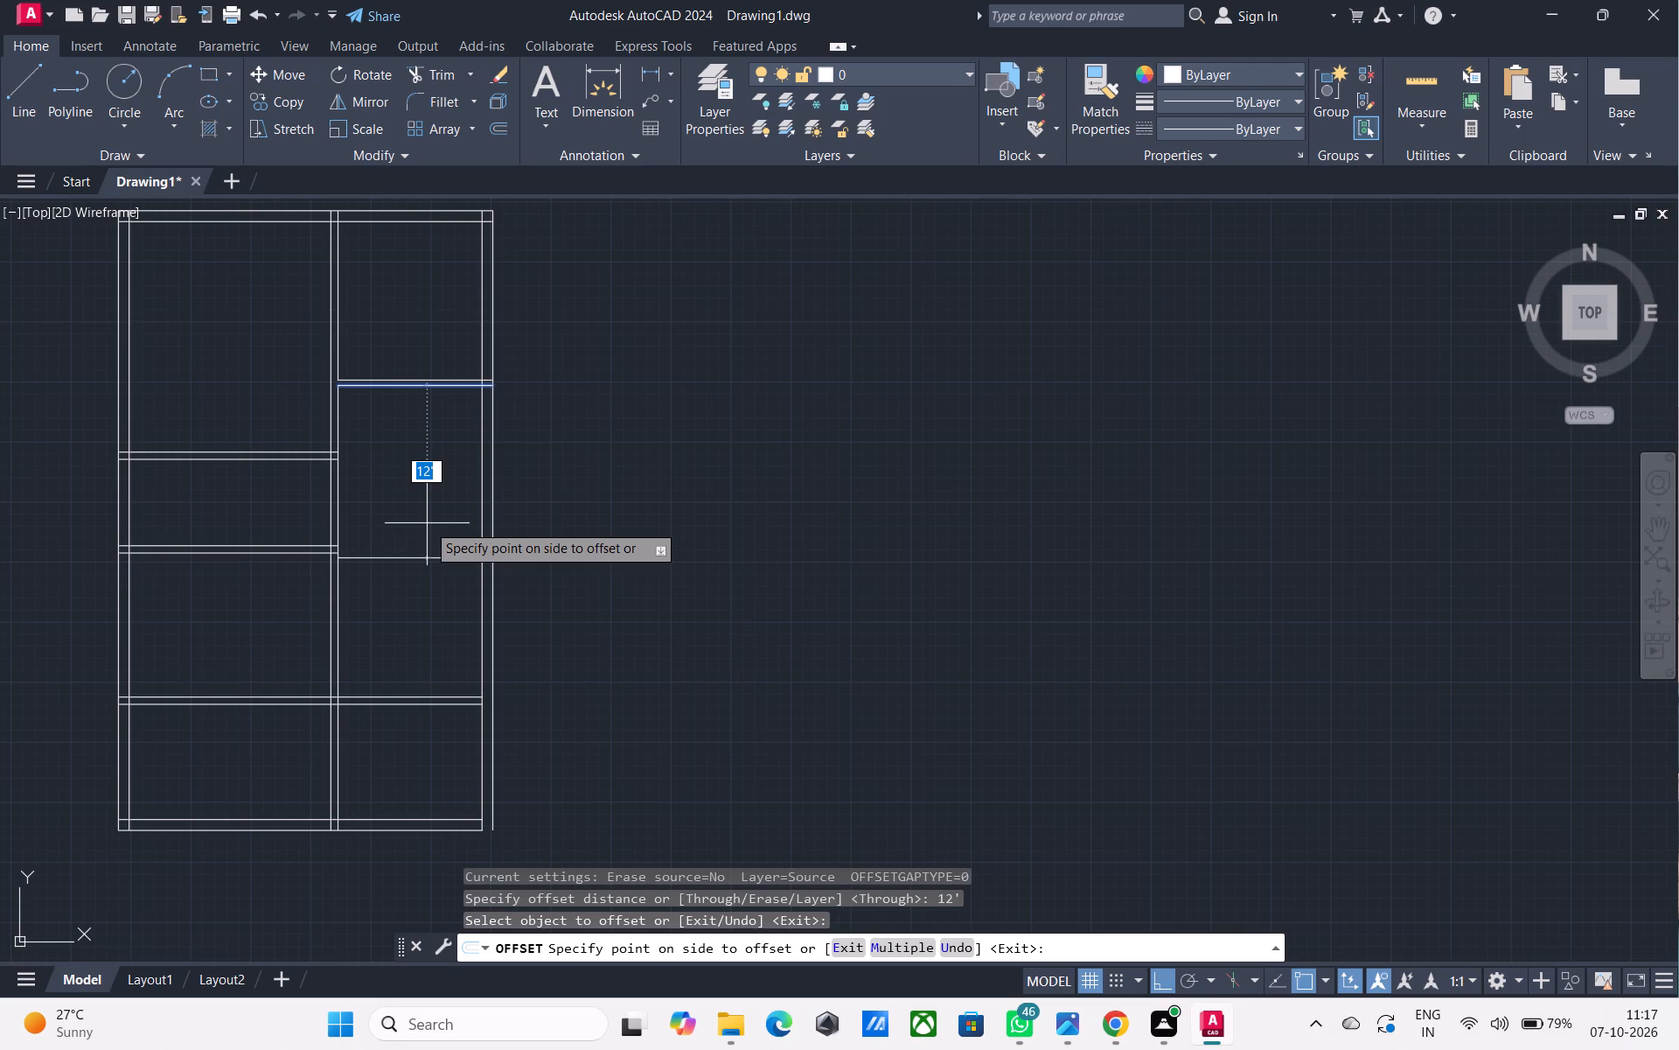
key(BackSpace)
text(10')
key(Return)
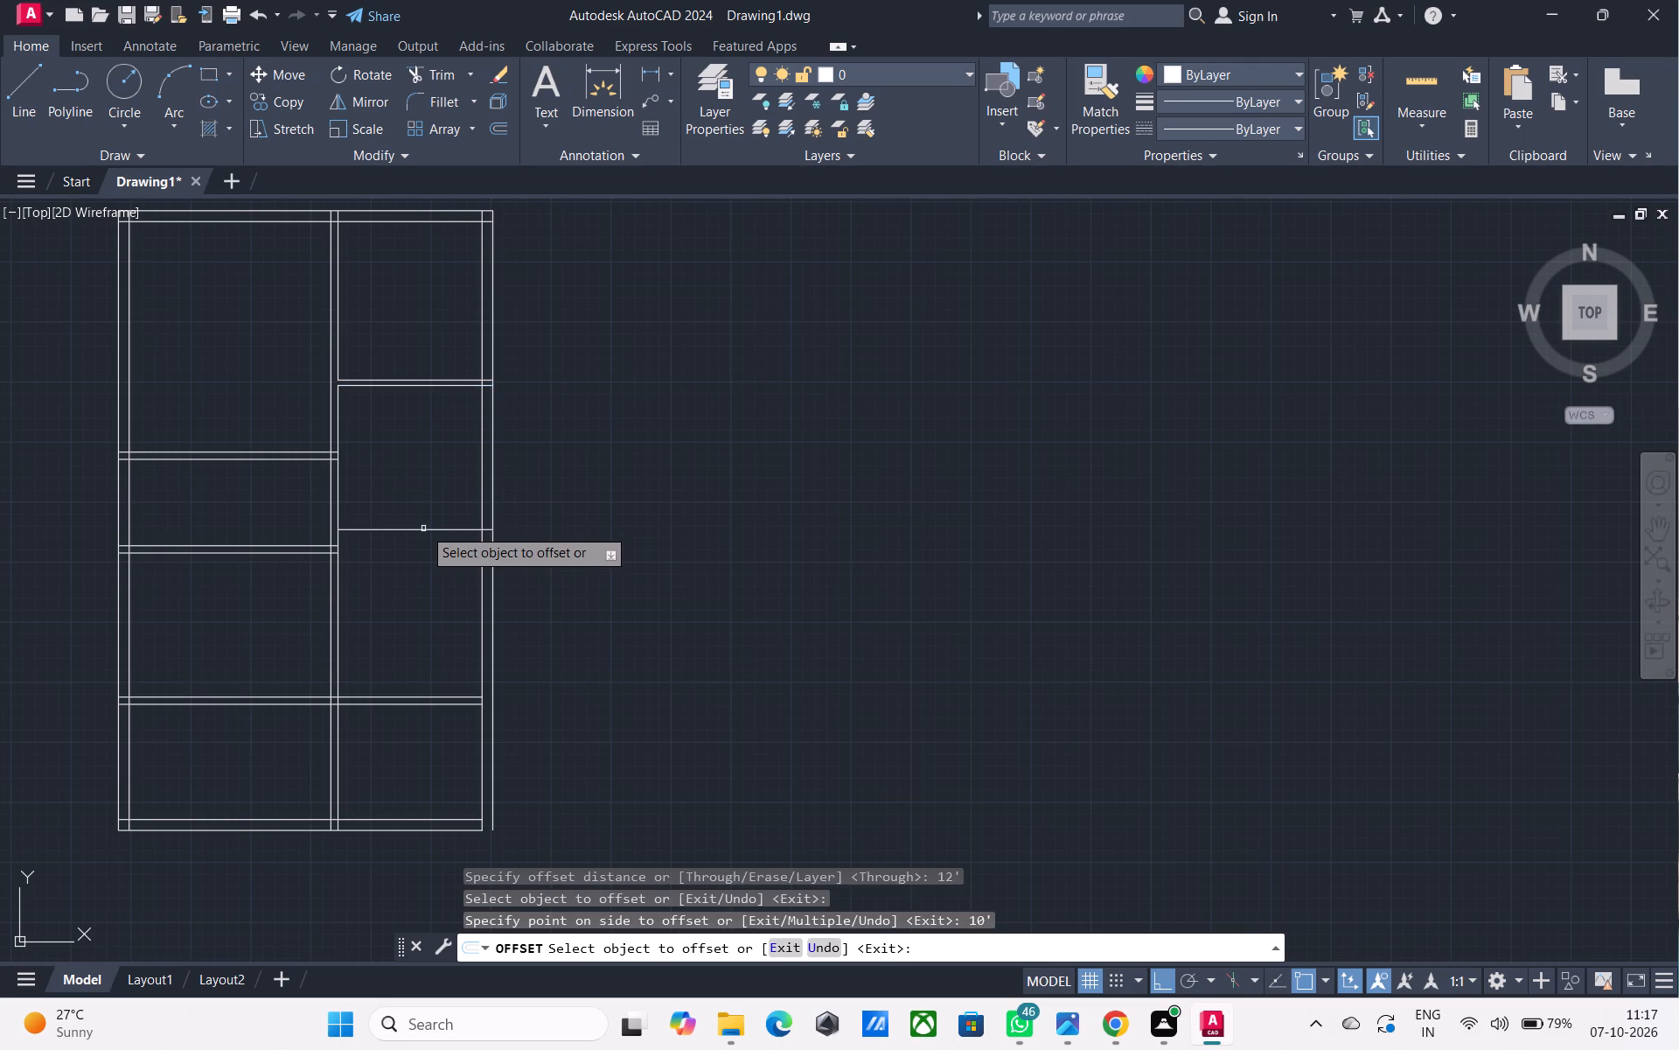
click(424, 528)
text(6")
key(Return)
key(Escape)
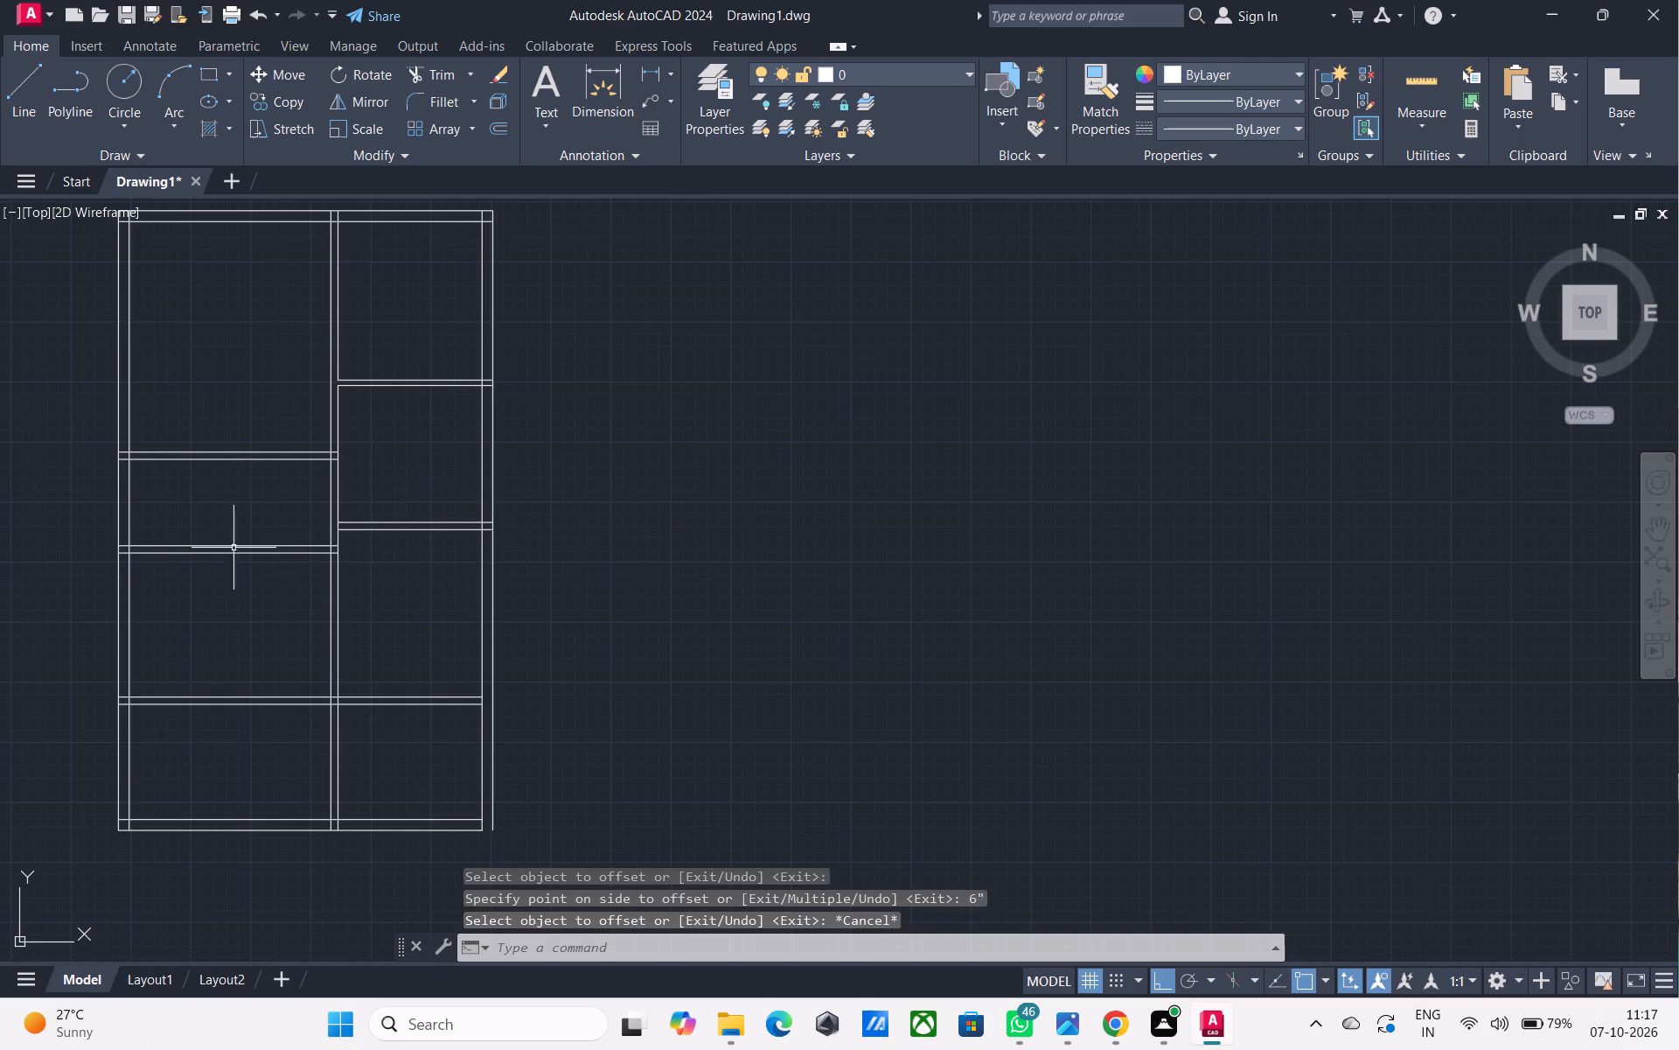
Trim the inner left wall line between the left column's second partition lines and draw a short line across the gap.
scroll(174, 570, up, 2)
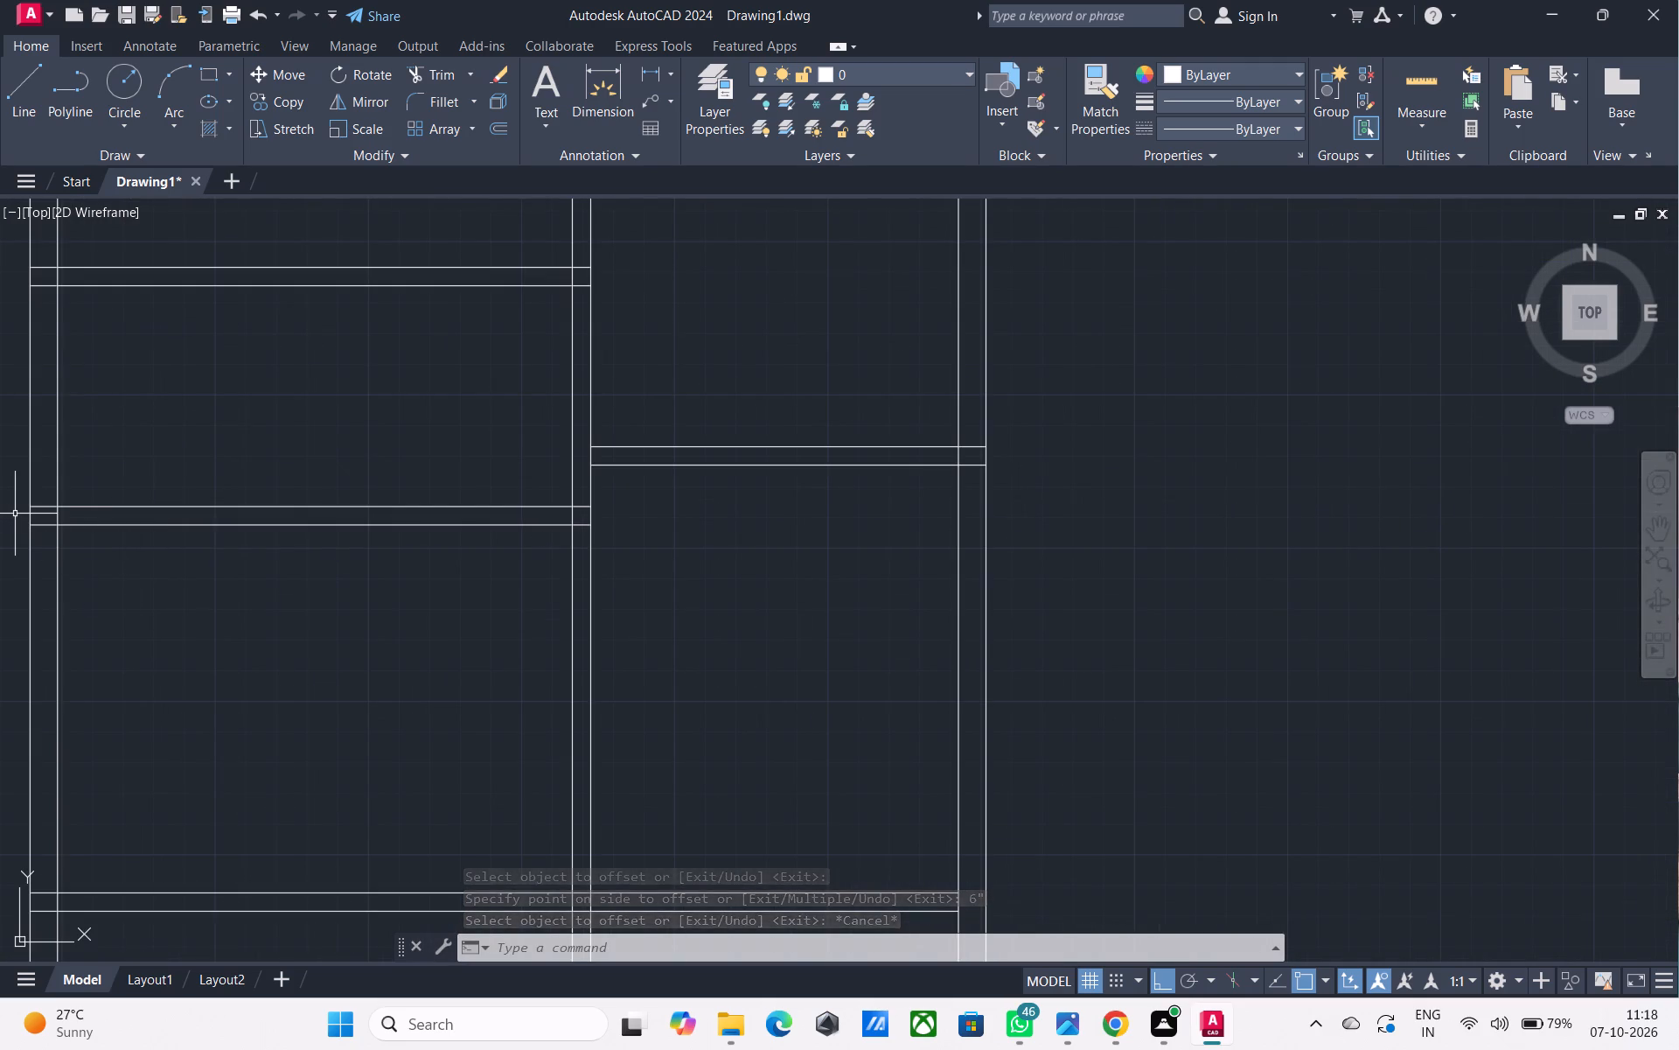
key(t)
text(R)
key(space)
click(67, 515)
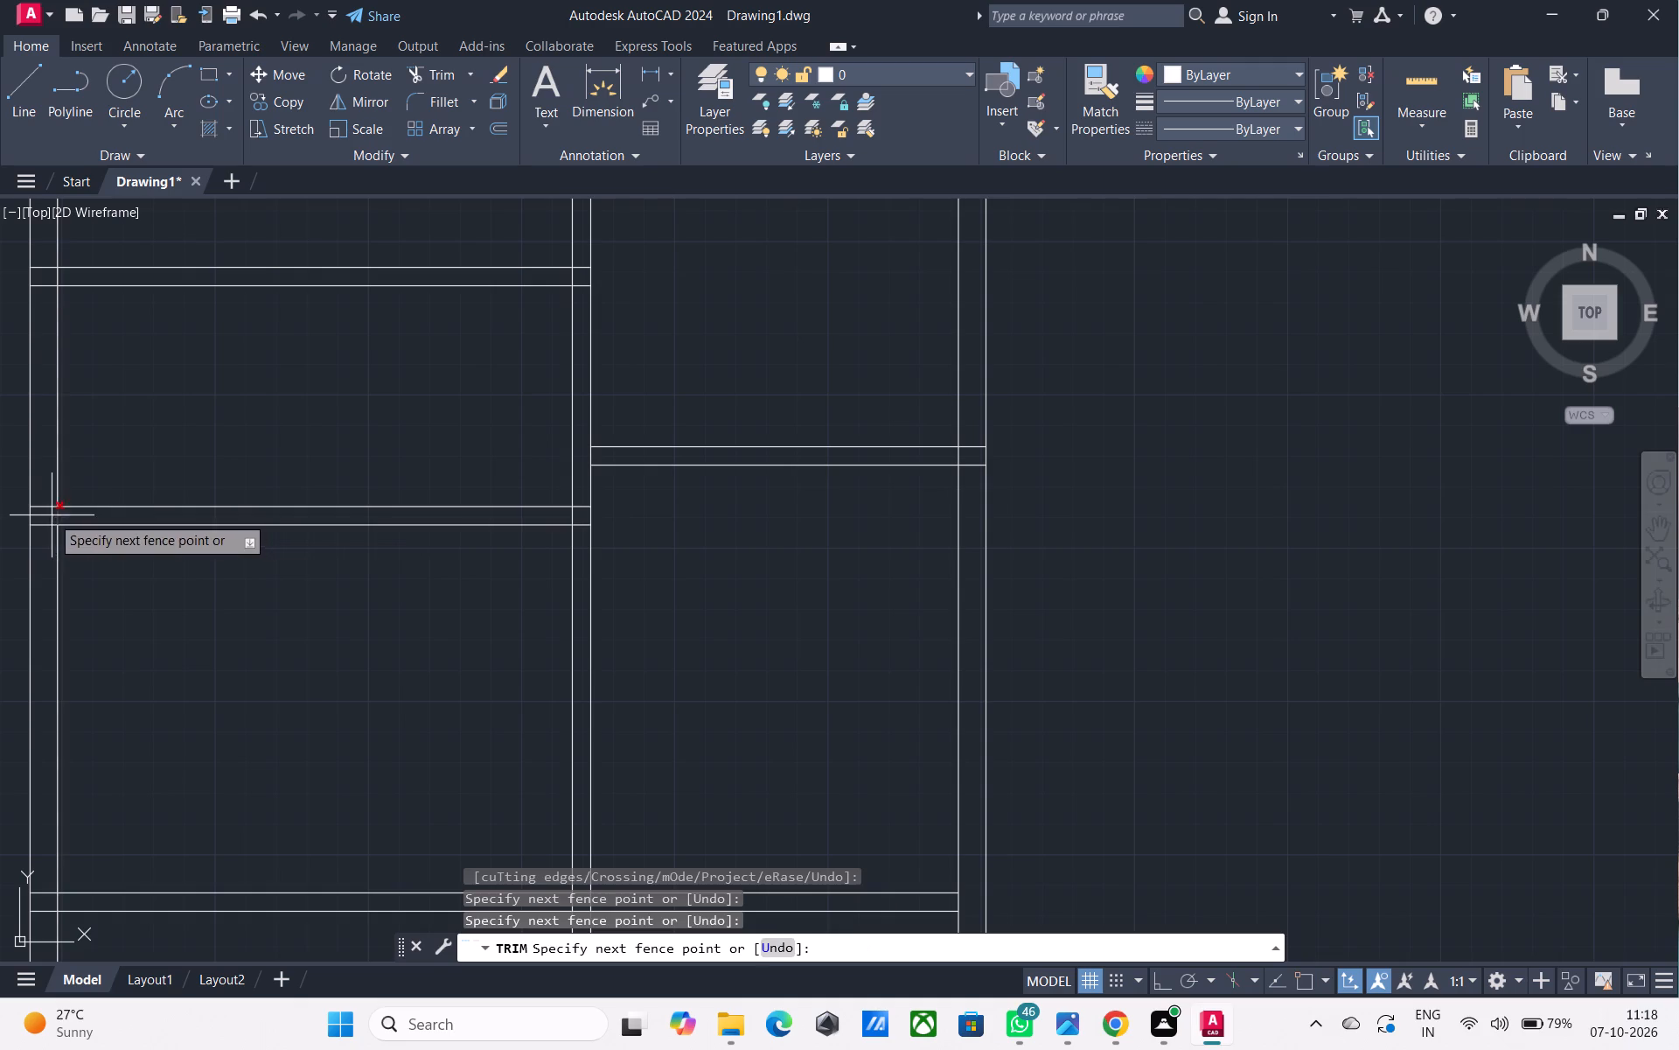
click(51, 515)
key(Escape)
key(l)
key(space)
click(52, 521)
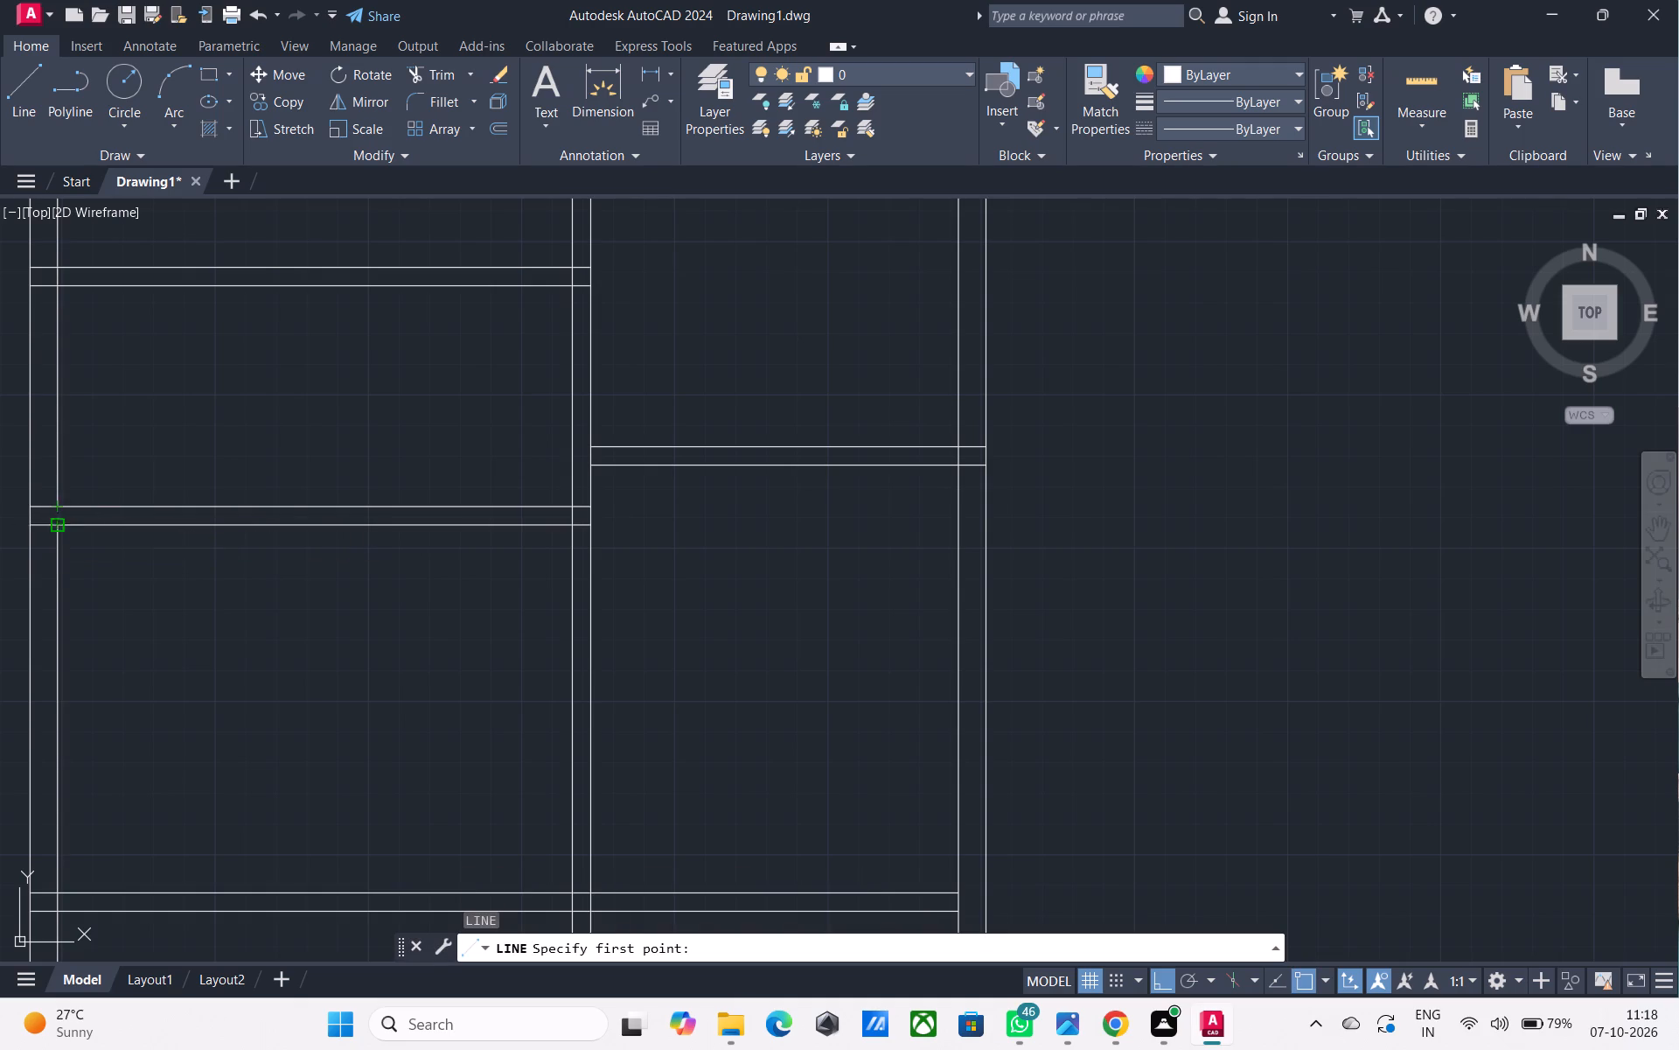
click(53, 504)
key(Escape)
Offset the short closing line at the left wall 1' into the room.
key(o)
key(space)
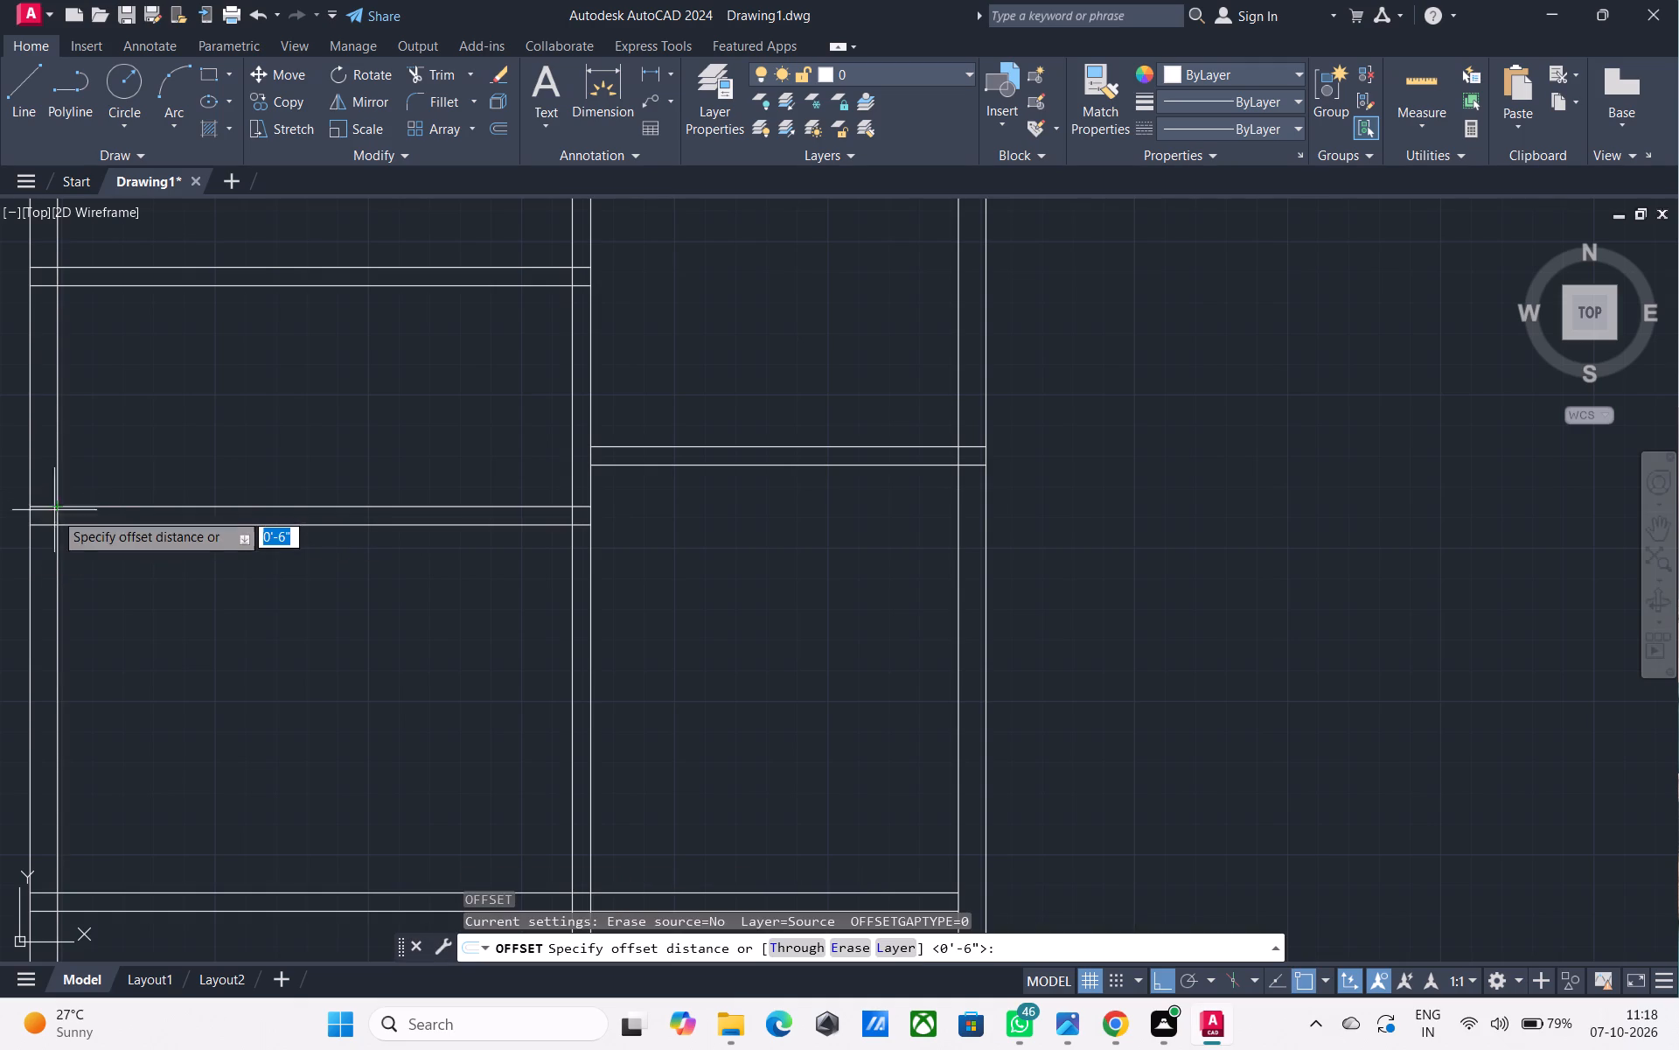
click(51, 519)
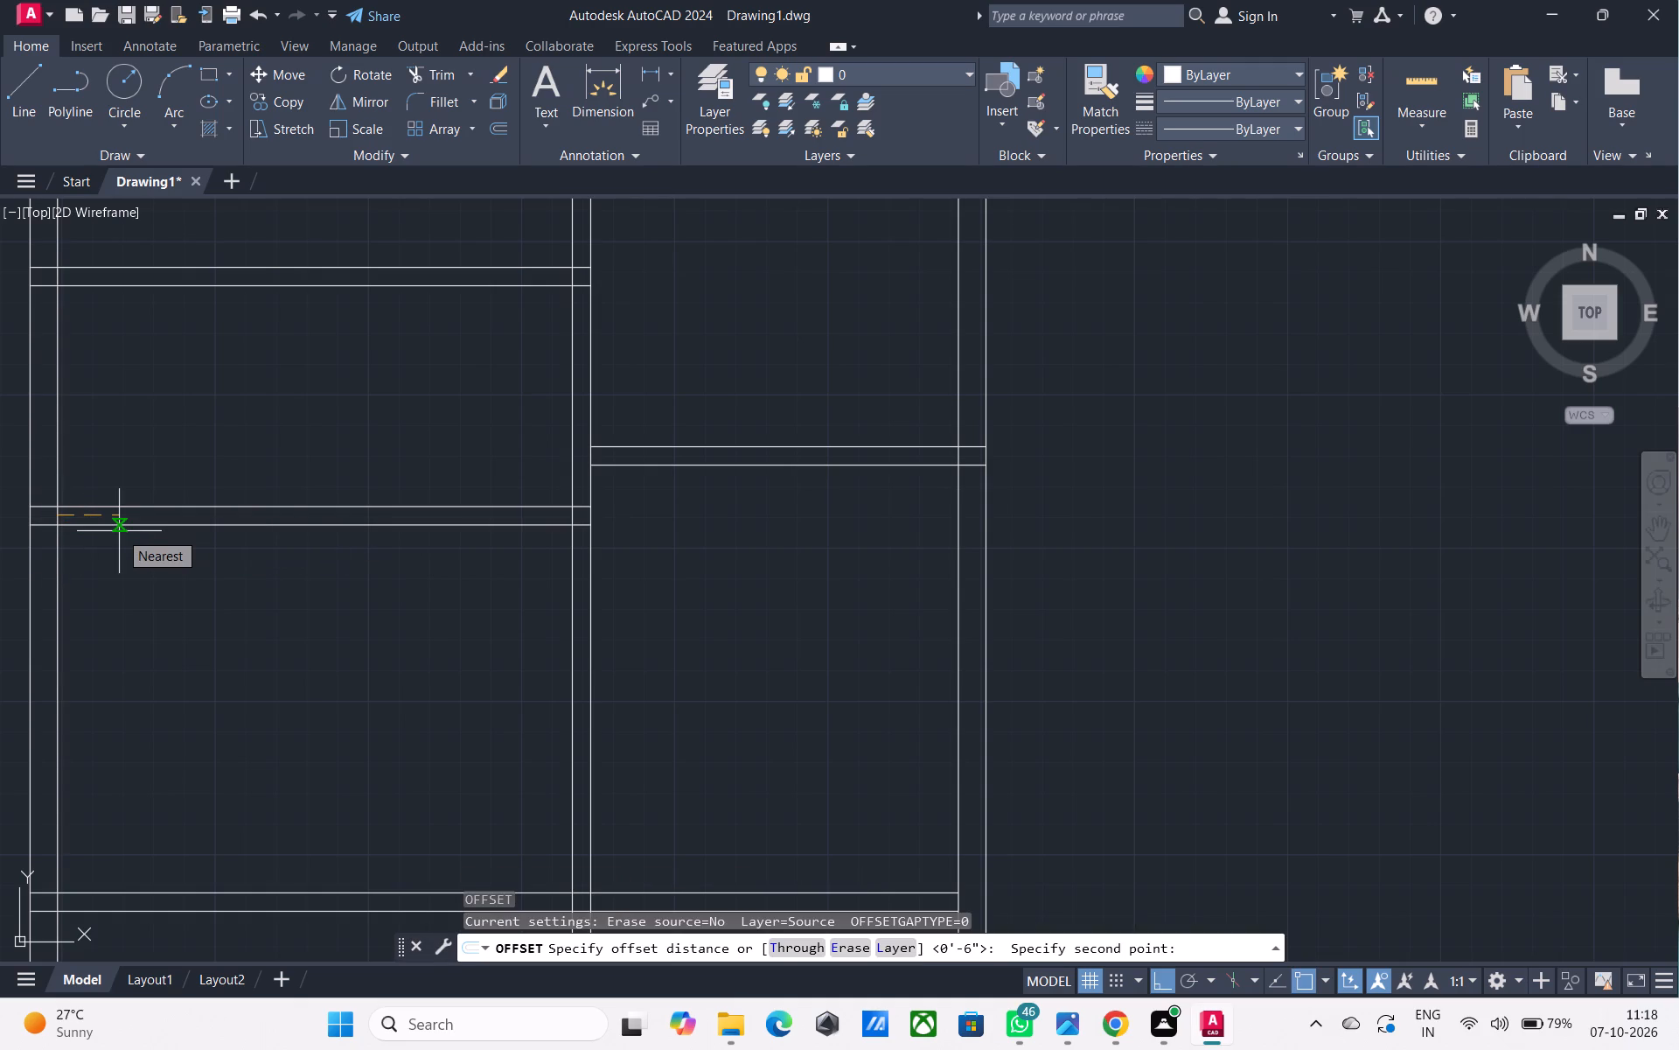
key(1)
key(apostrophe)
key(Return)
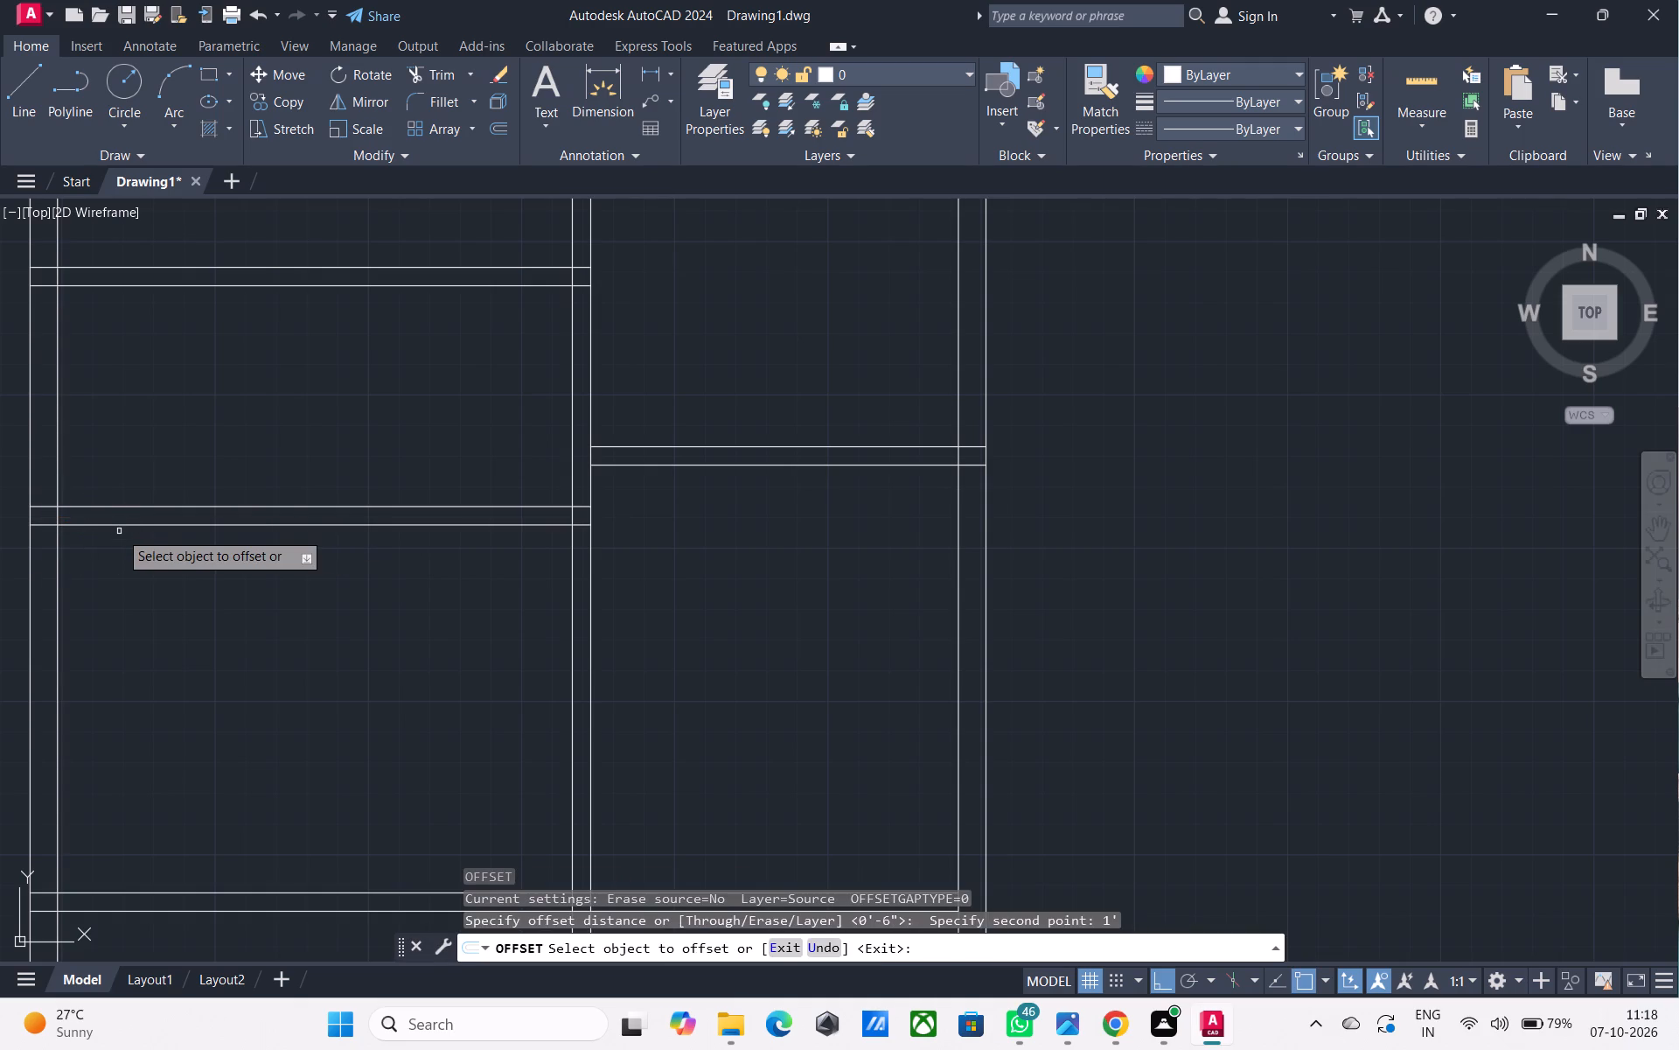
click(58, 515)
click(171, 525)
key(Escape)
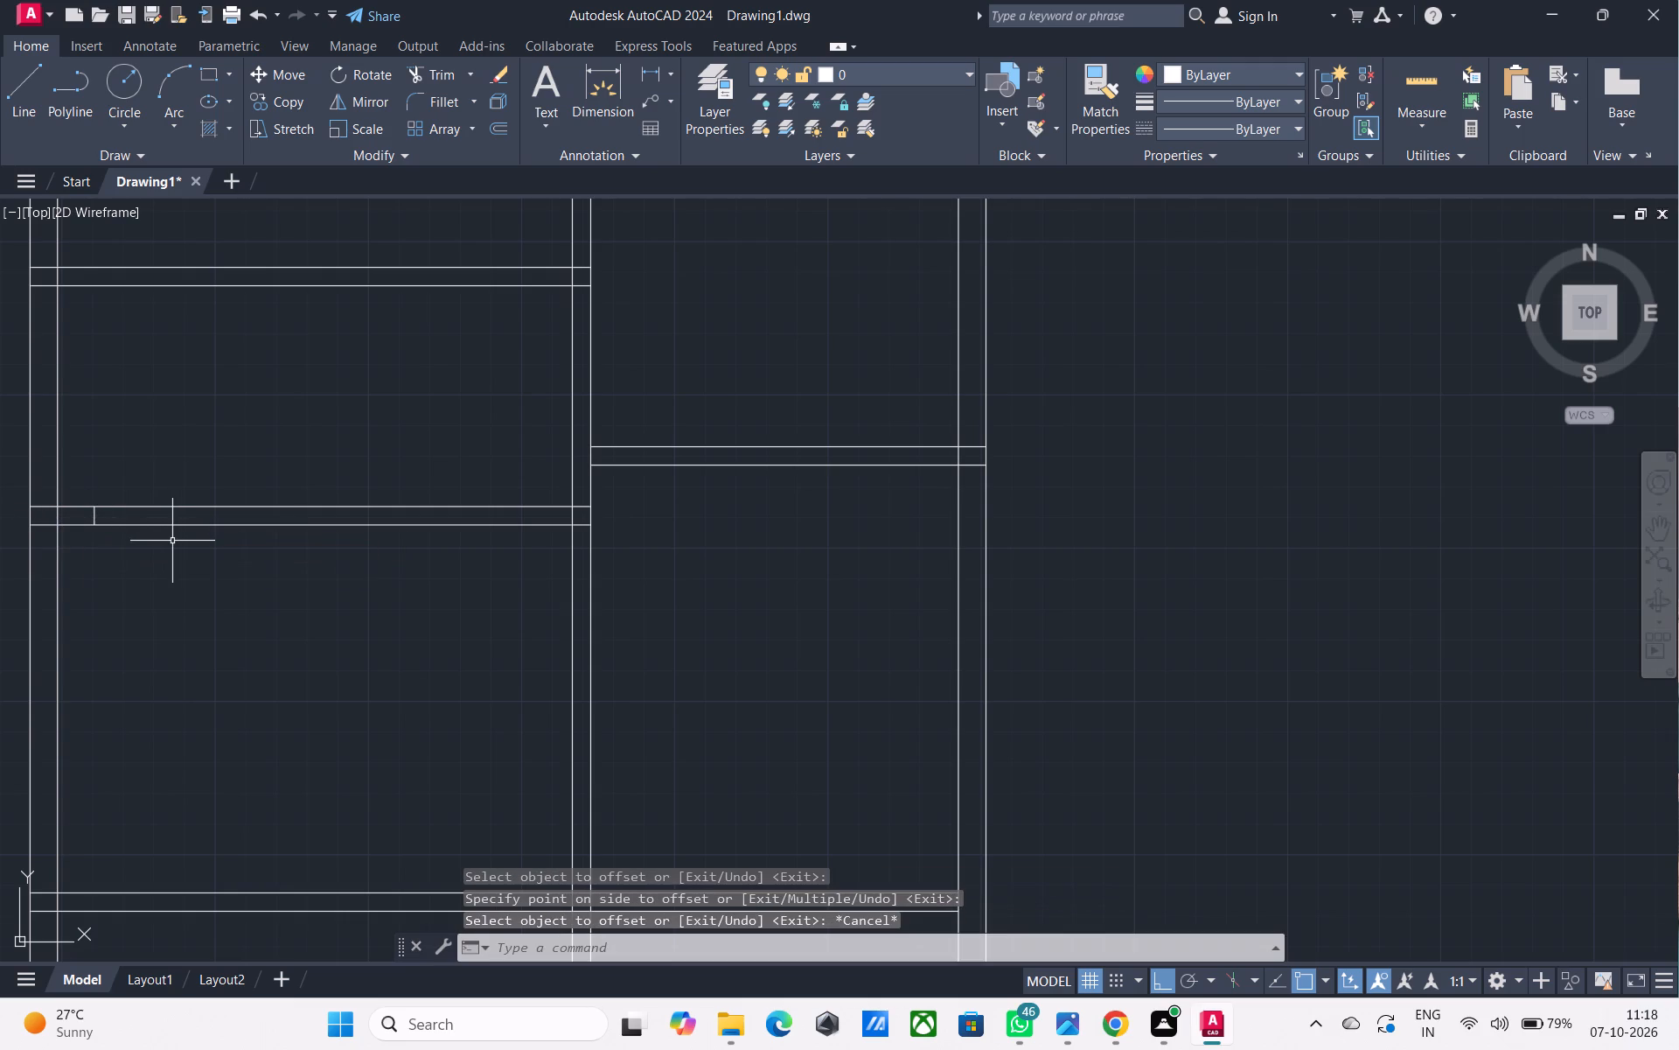
Trim the left column's second partition lines between the short offset line and the middle vertical partition.
text(TR)
key(space)
drag(243, 577, 238, 549)
click(226, 441)
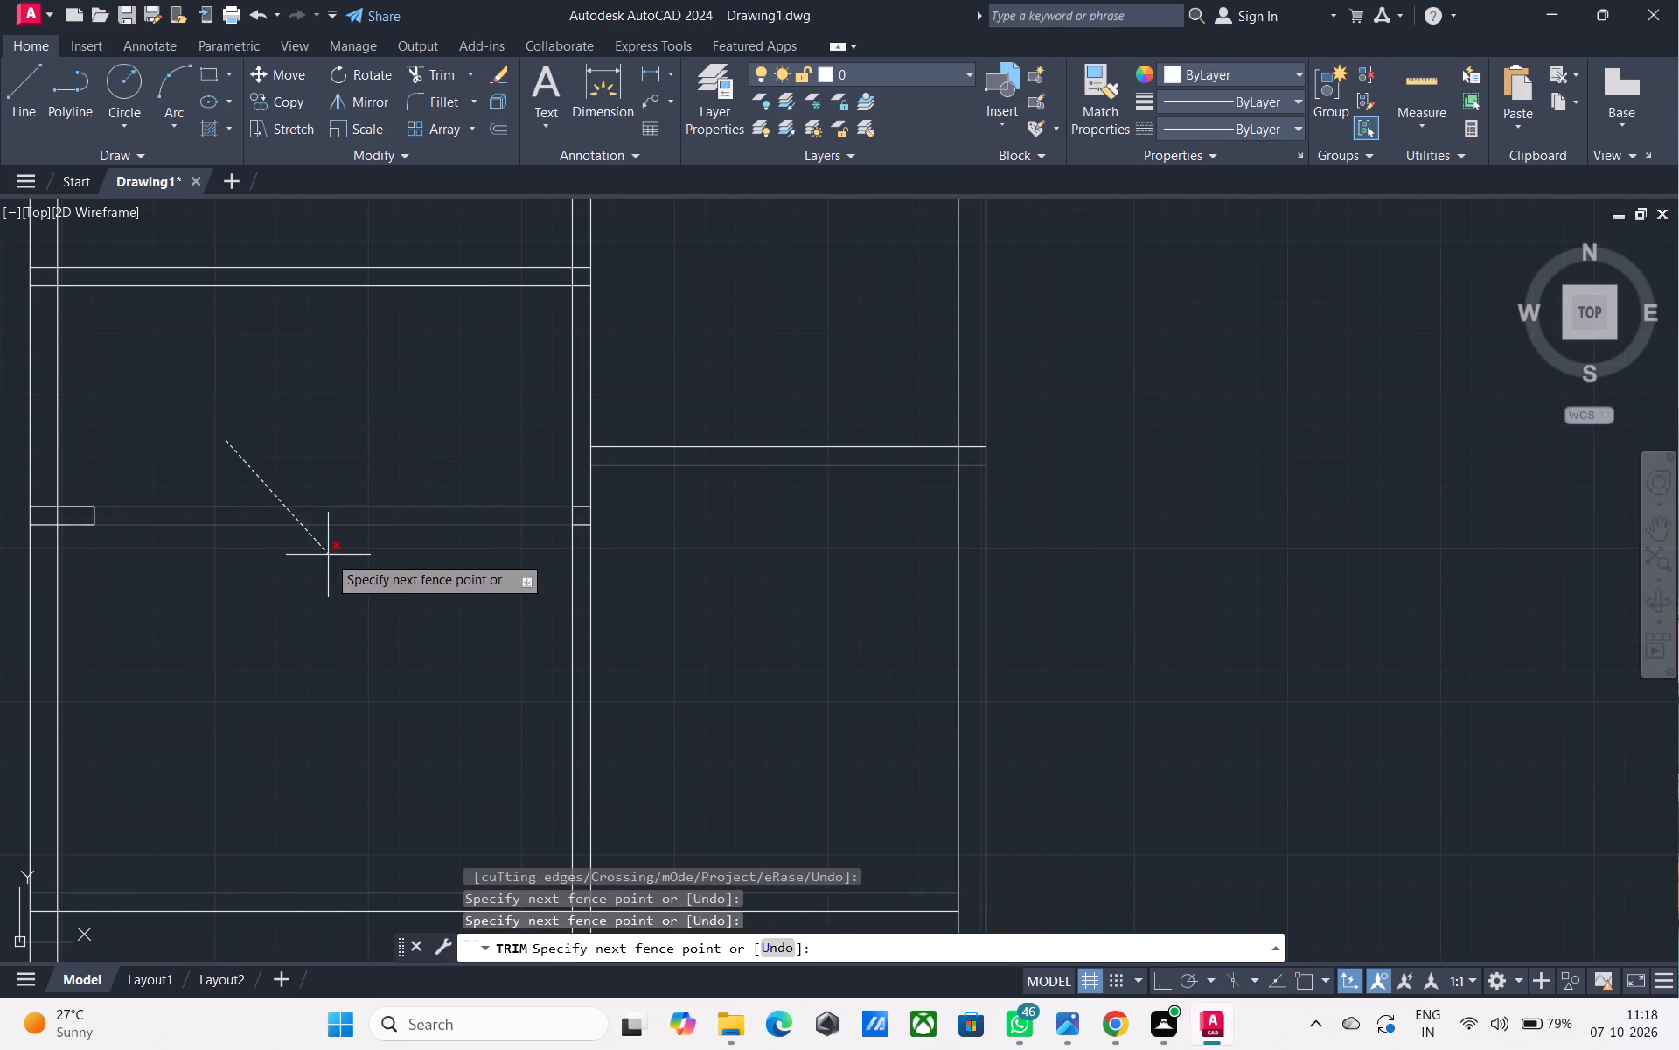
drag(328, 556, 359, 584)
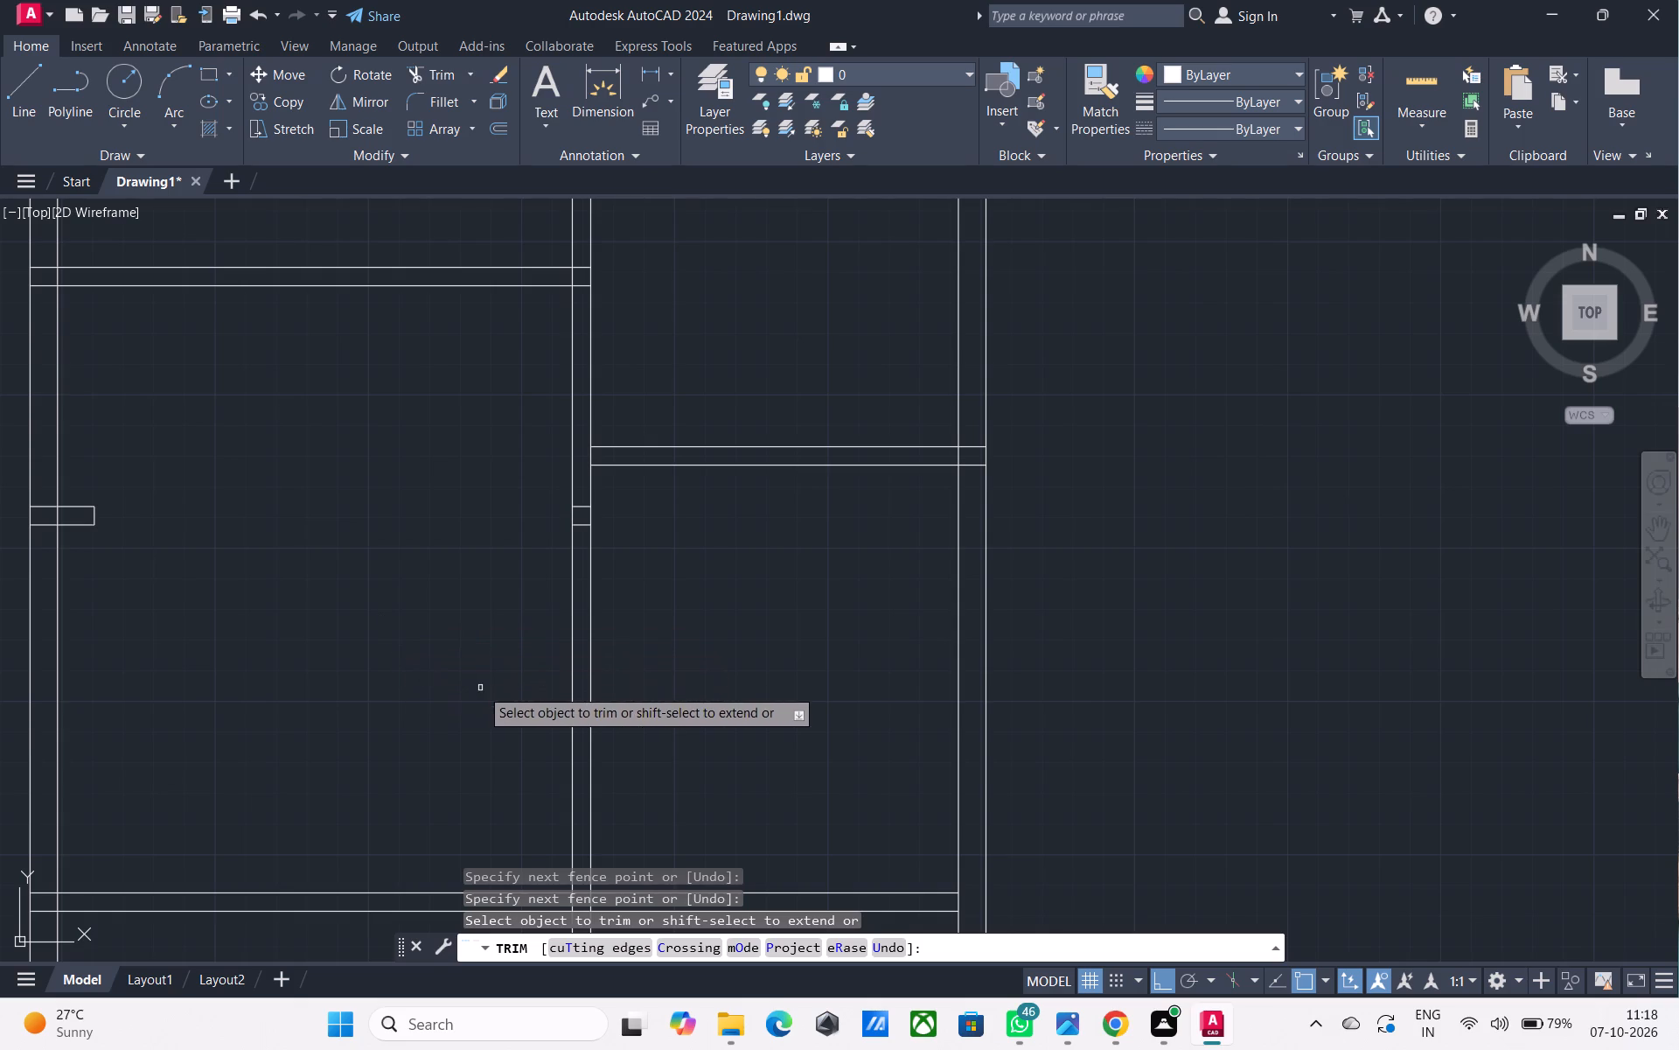
Remove the leftover partition stubs between the two lines of the middle vertical partition.
scroll(577, 542, up, 1)
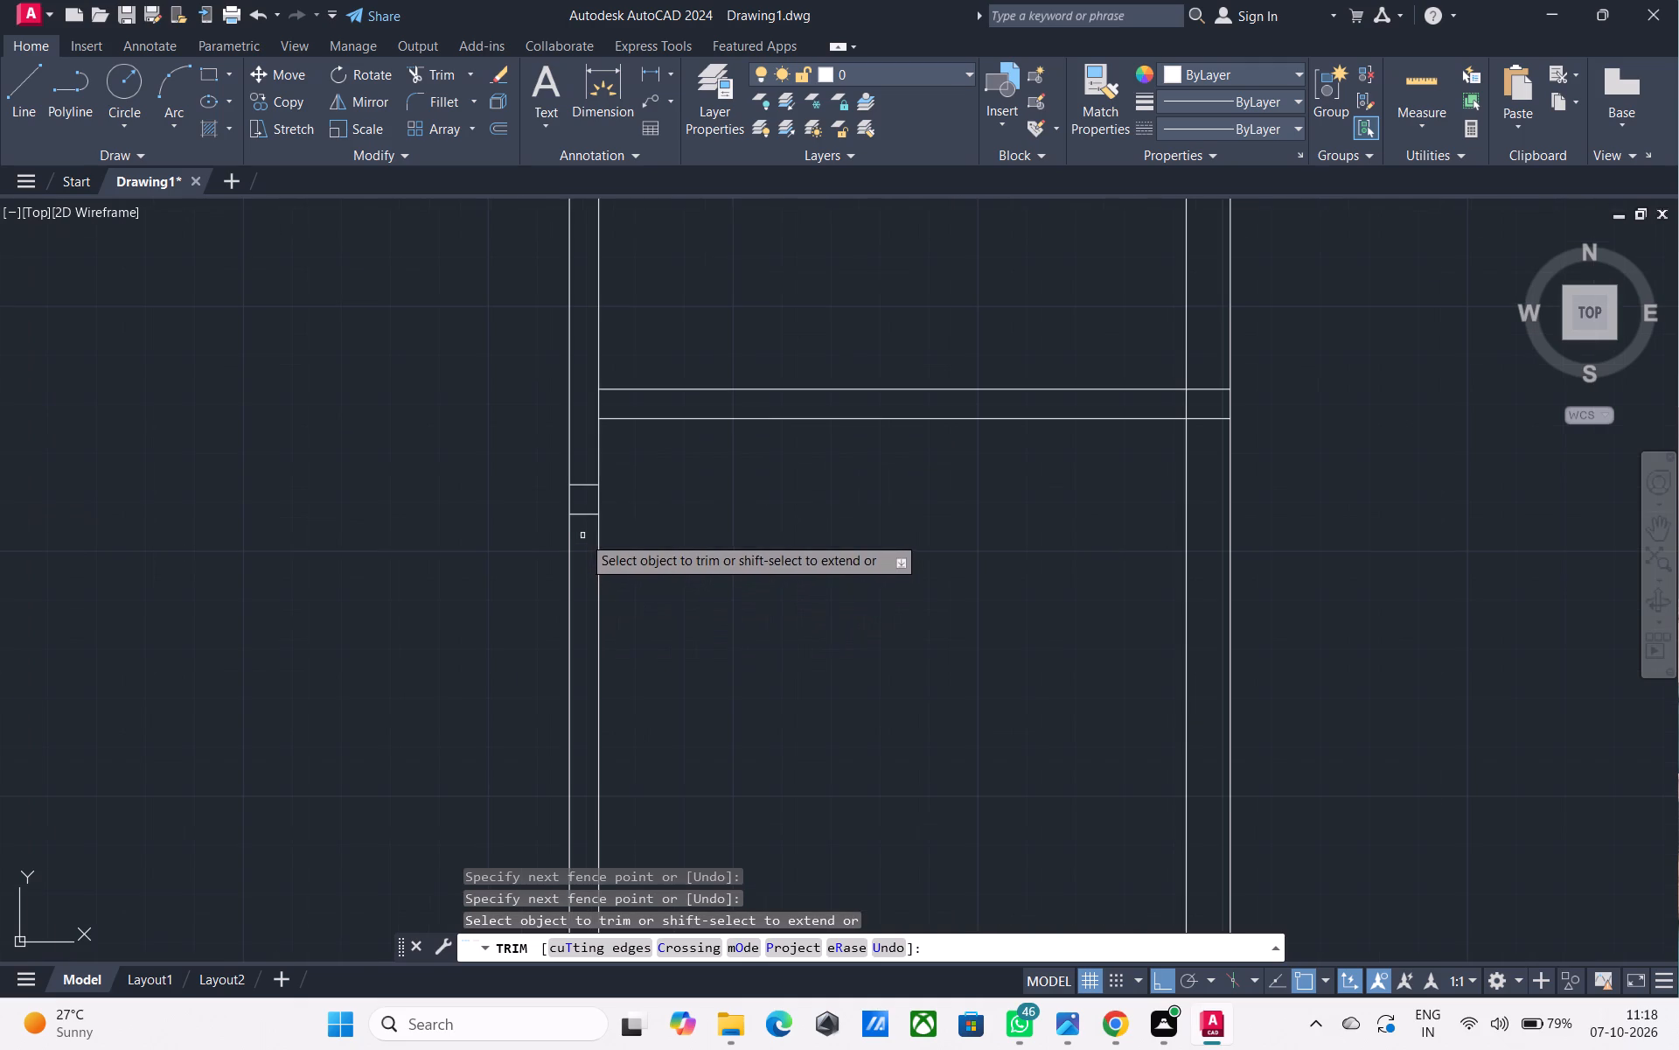
click(582, 534)
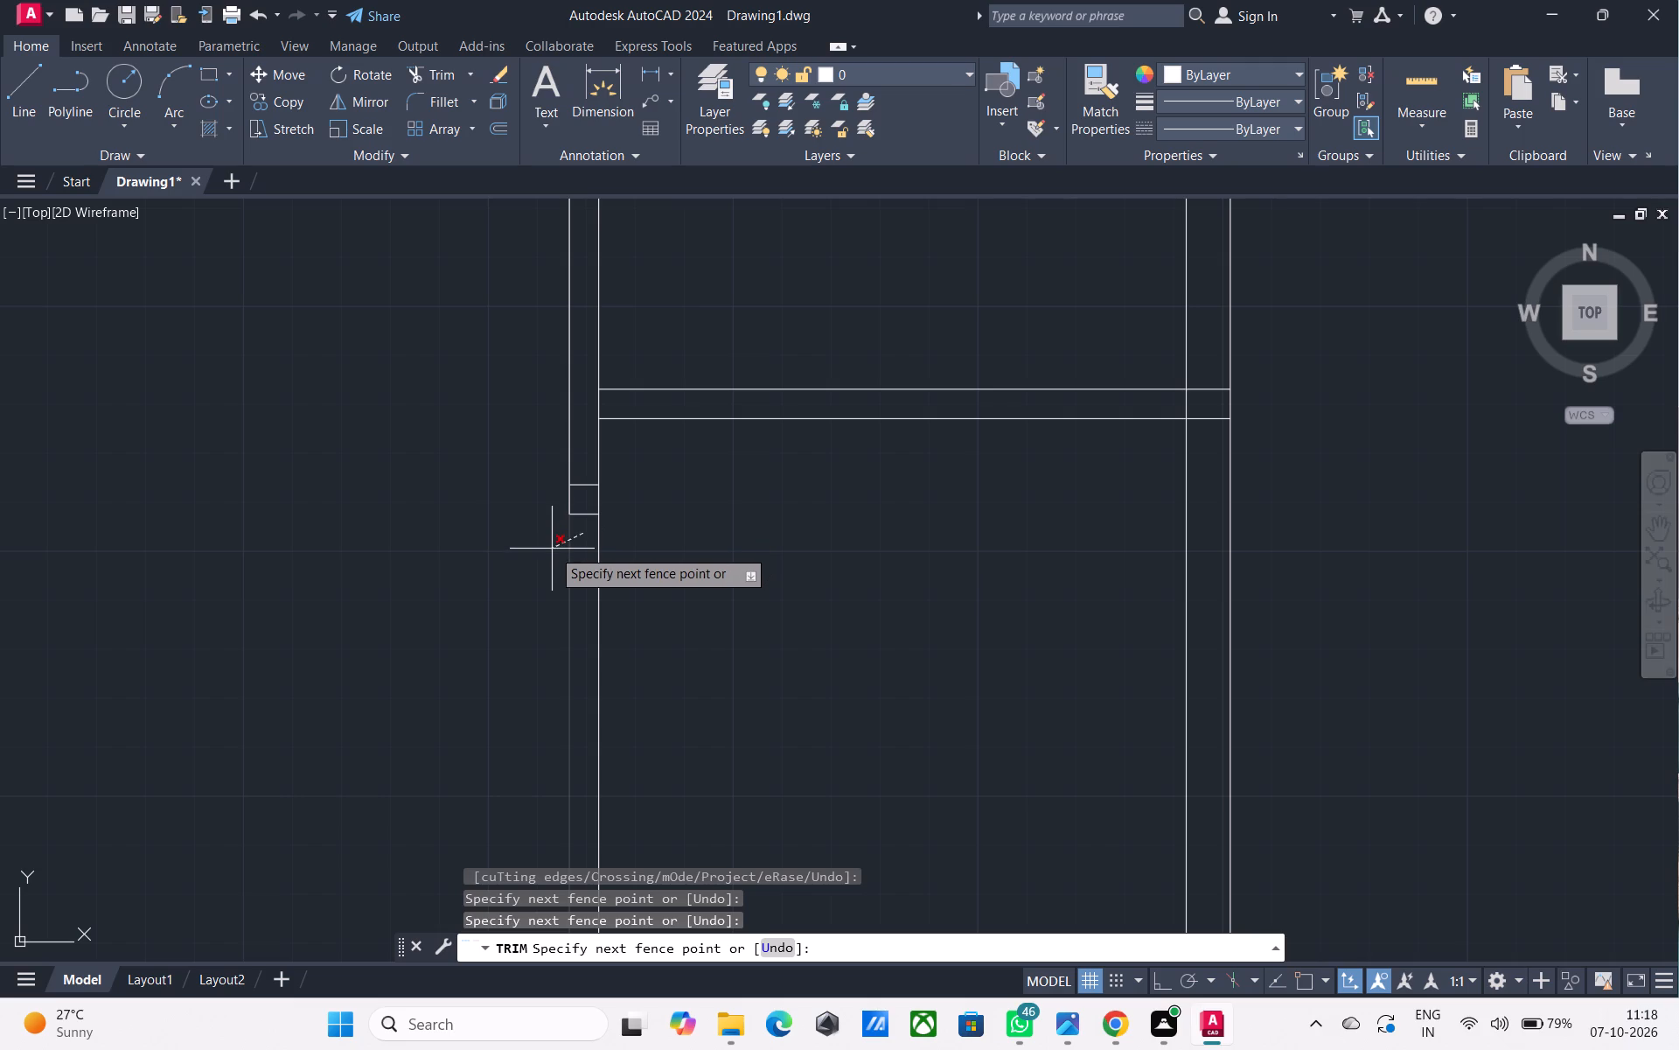
click(582, 483)
key(Escape)
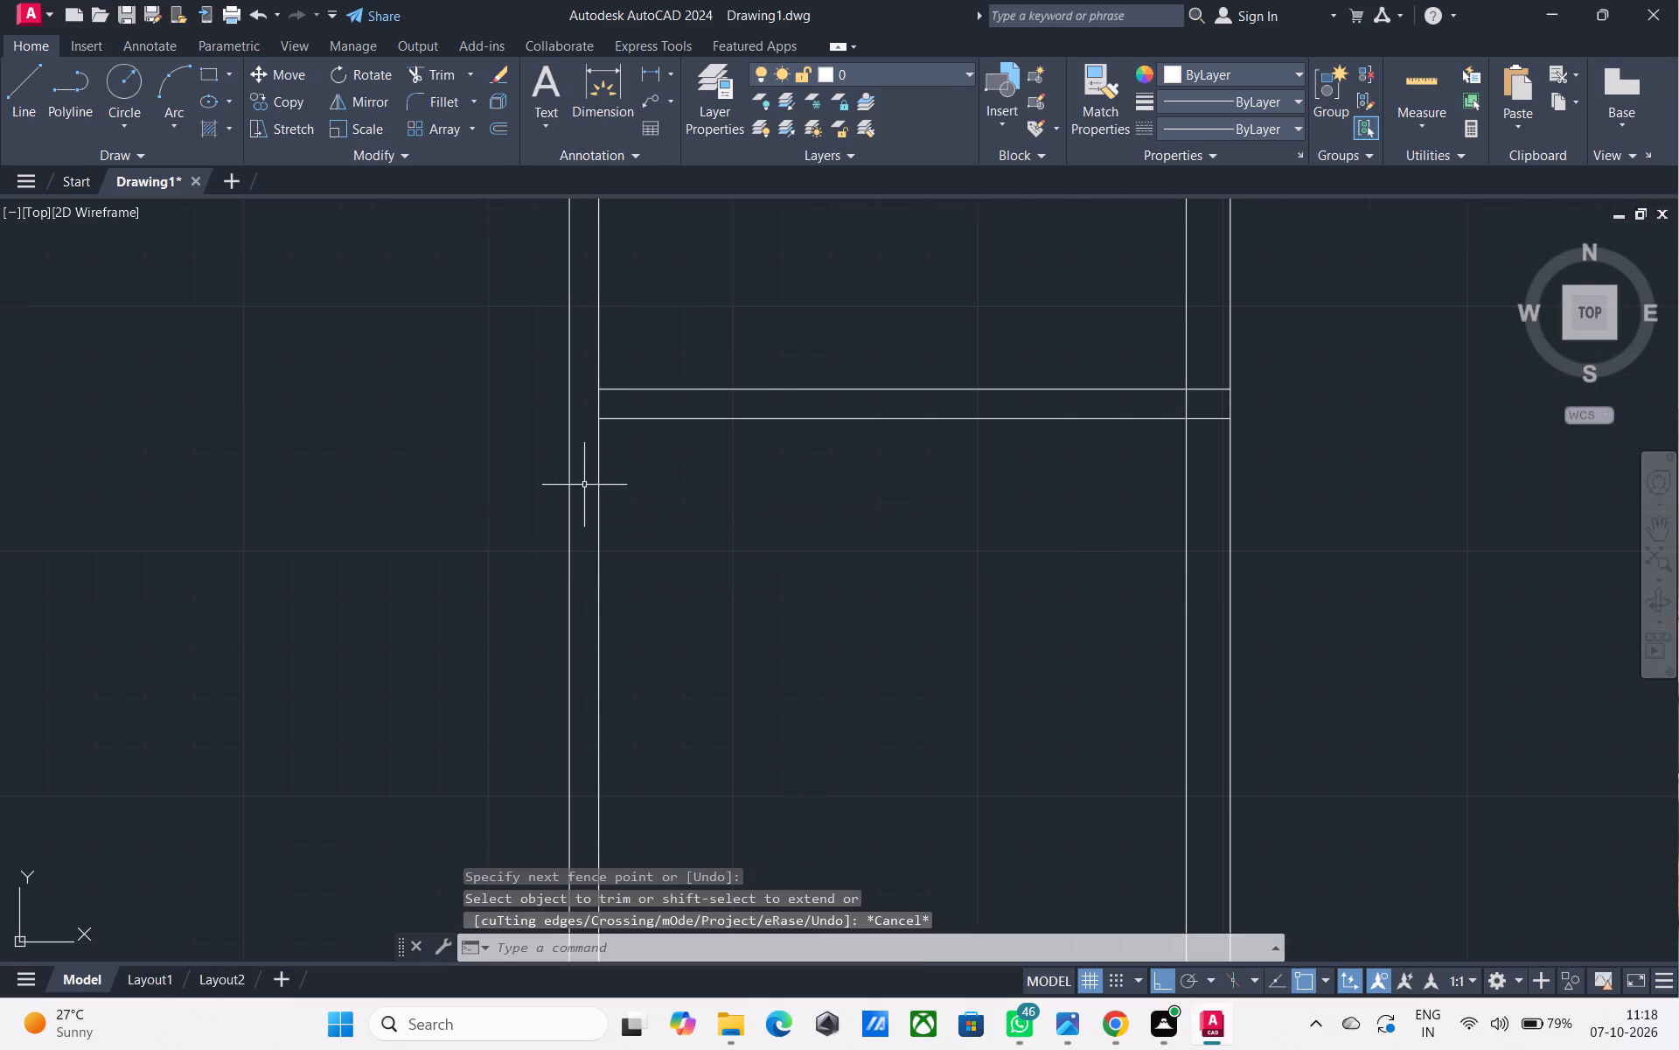
Trim the short line closing the wall gap and the partition stubs inside the left outer wall.
scroll(587, 489, down, 3)
middle_drag(559, 507, 595, 558)
scroll(387, 556, up, 2)
text(TR)
key(space)
scroll(470, 531, up, 2)
click(464, 525)
click(446, 520)
click(420, 560)
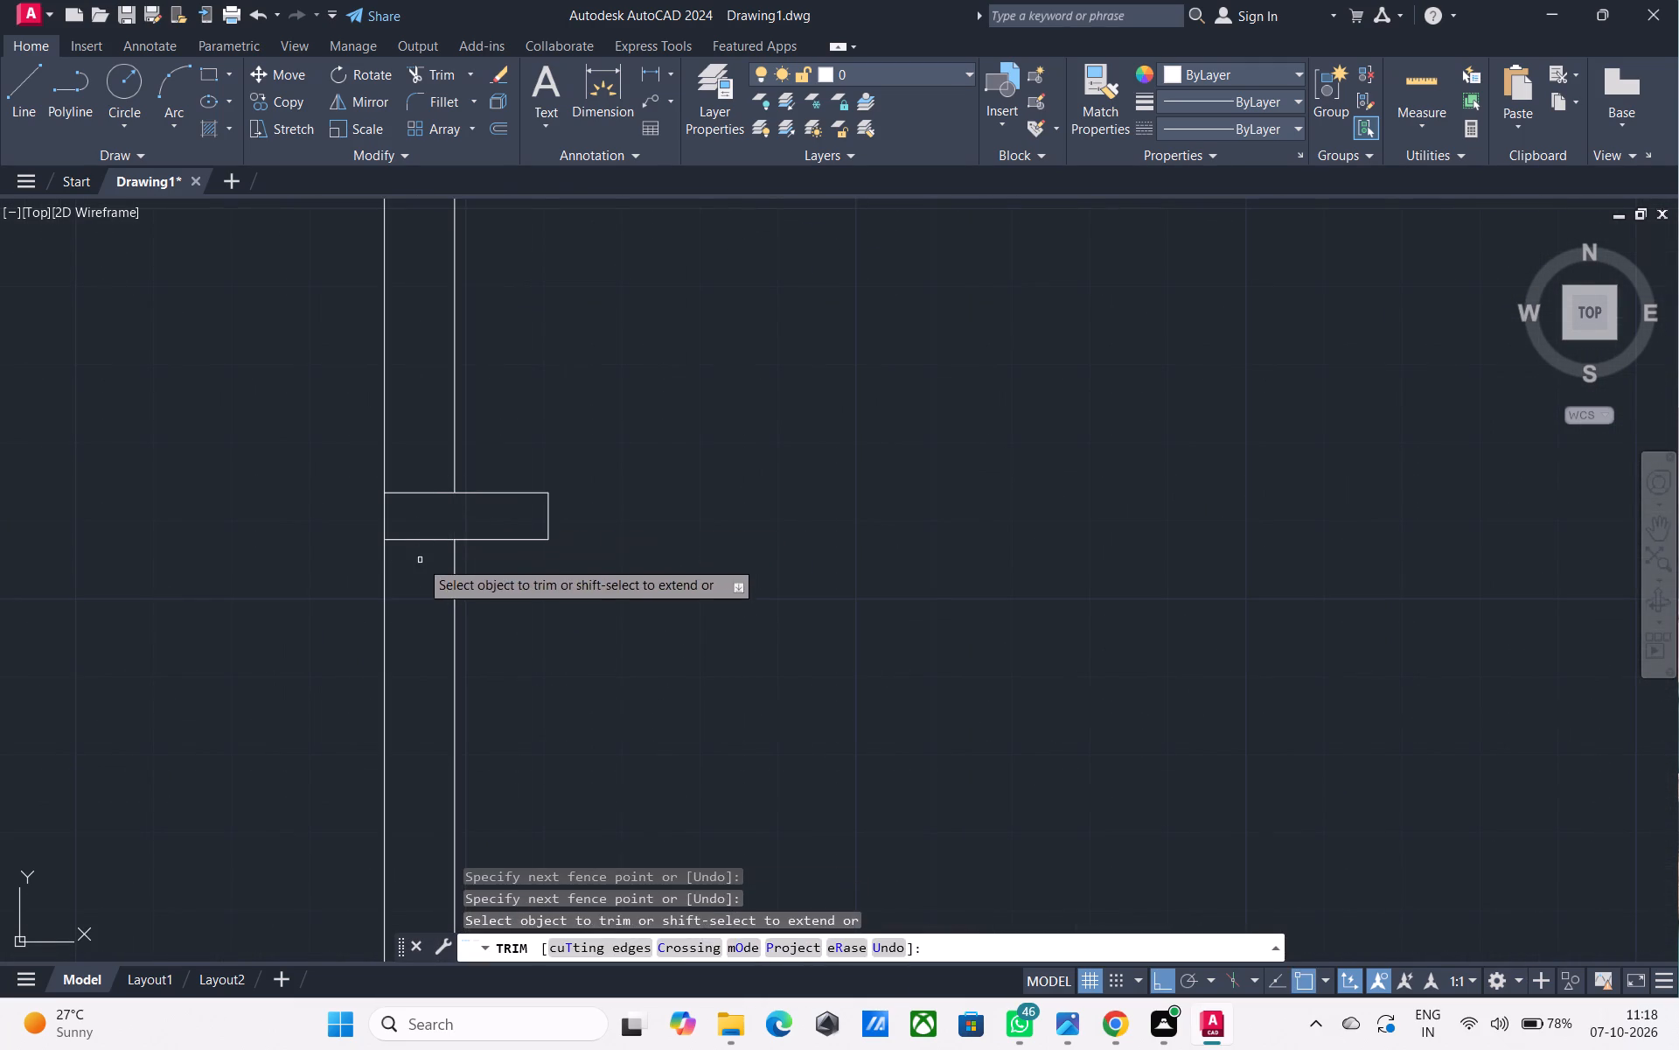
click(438, 430)
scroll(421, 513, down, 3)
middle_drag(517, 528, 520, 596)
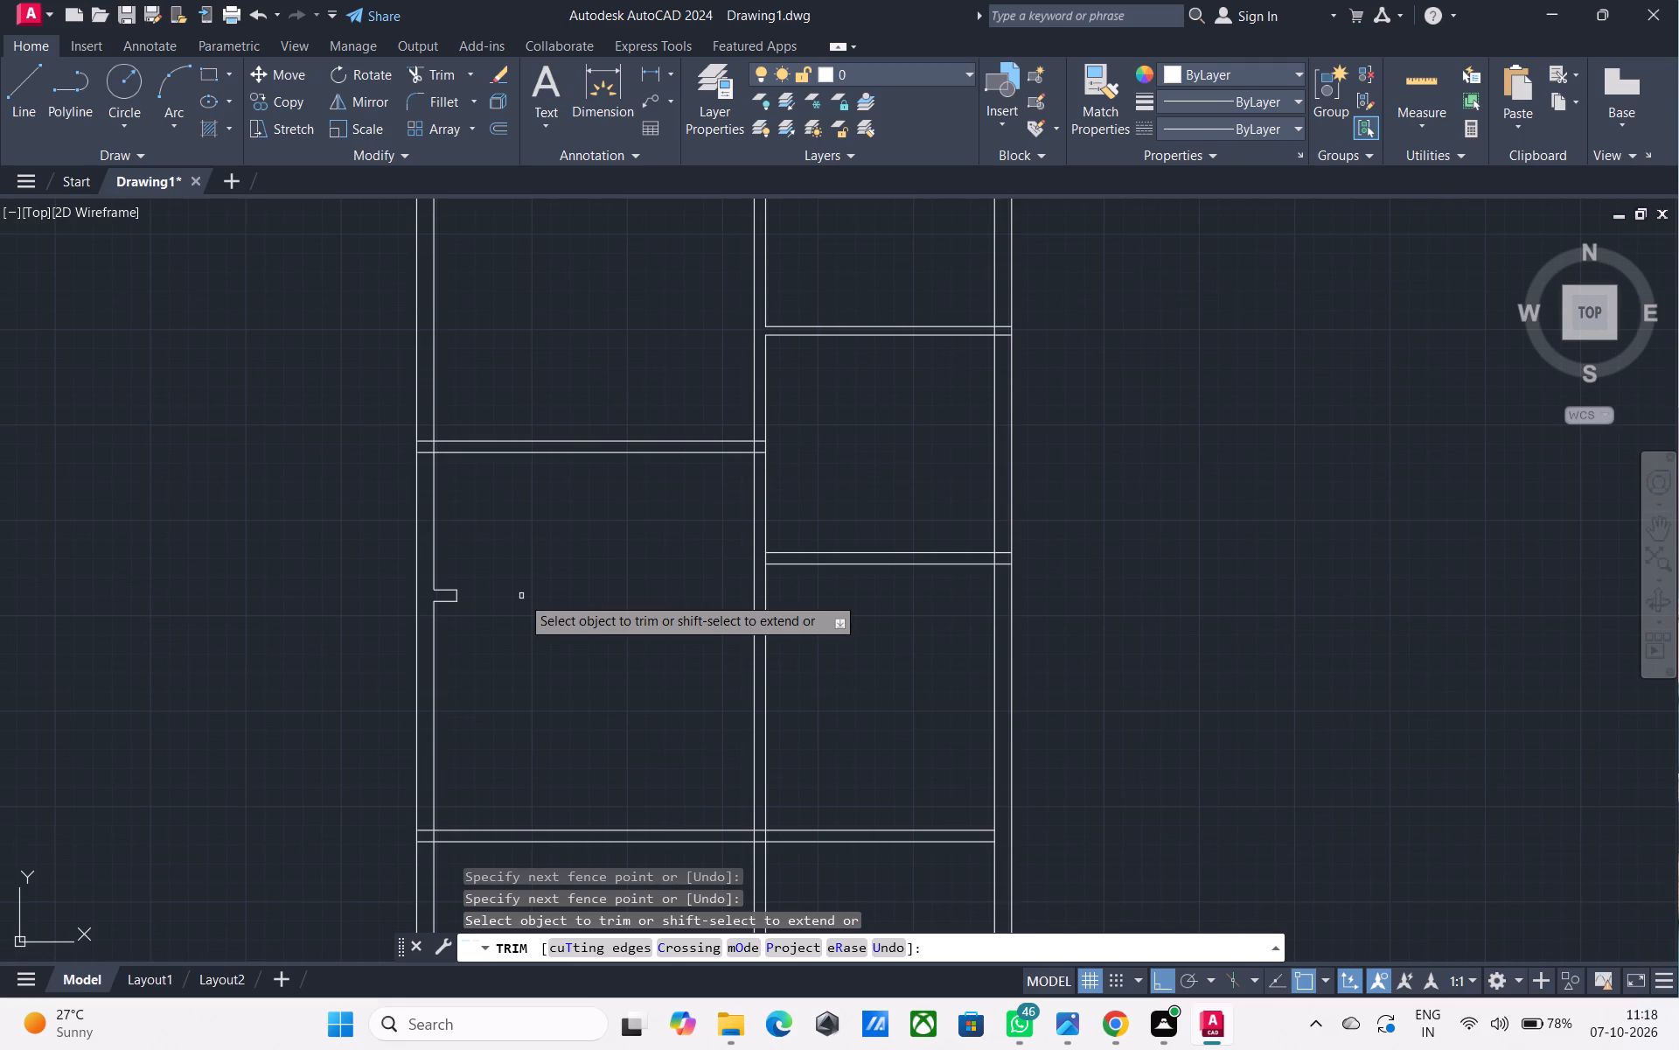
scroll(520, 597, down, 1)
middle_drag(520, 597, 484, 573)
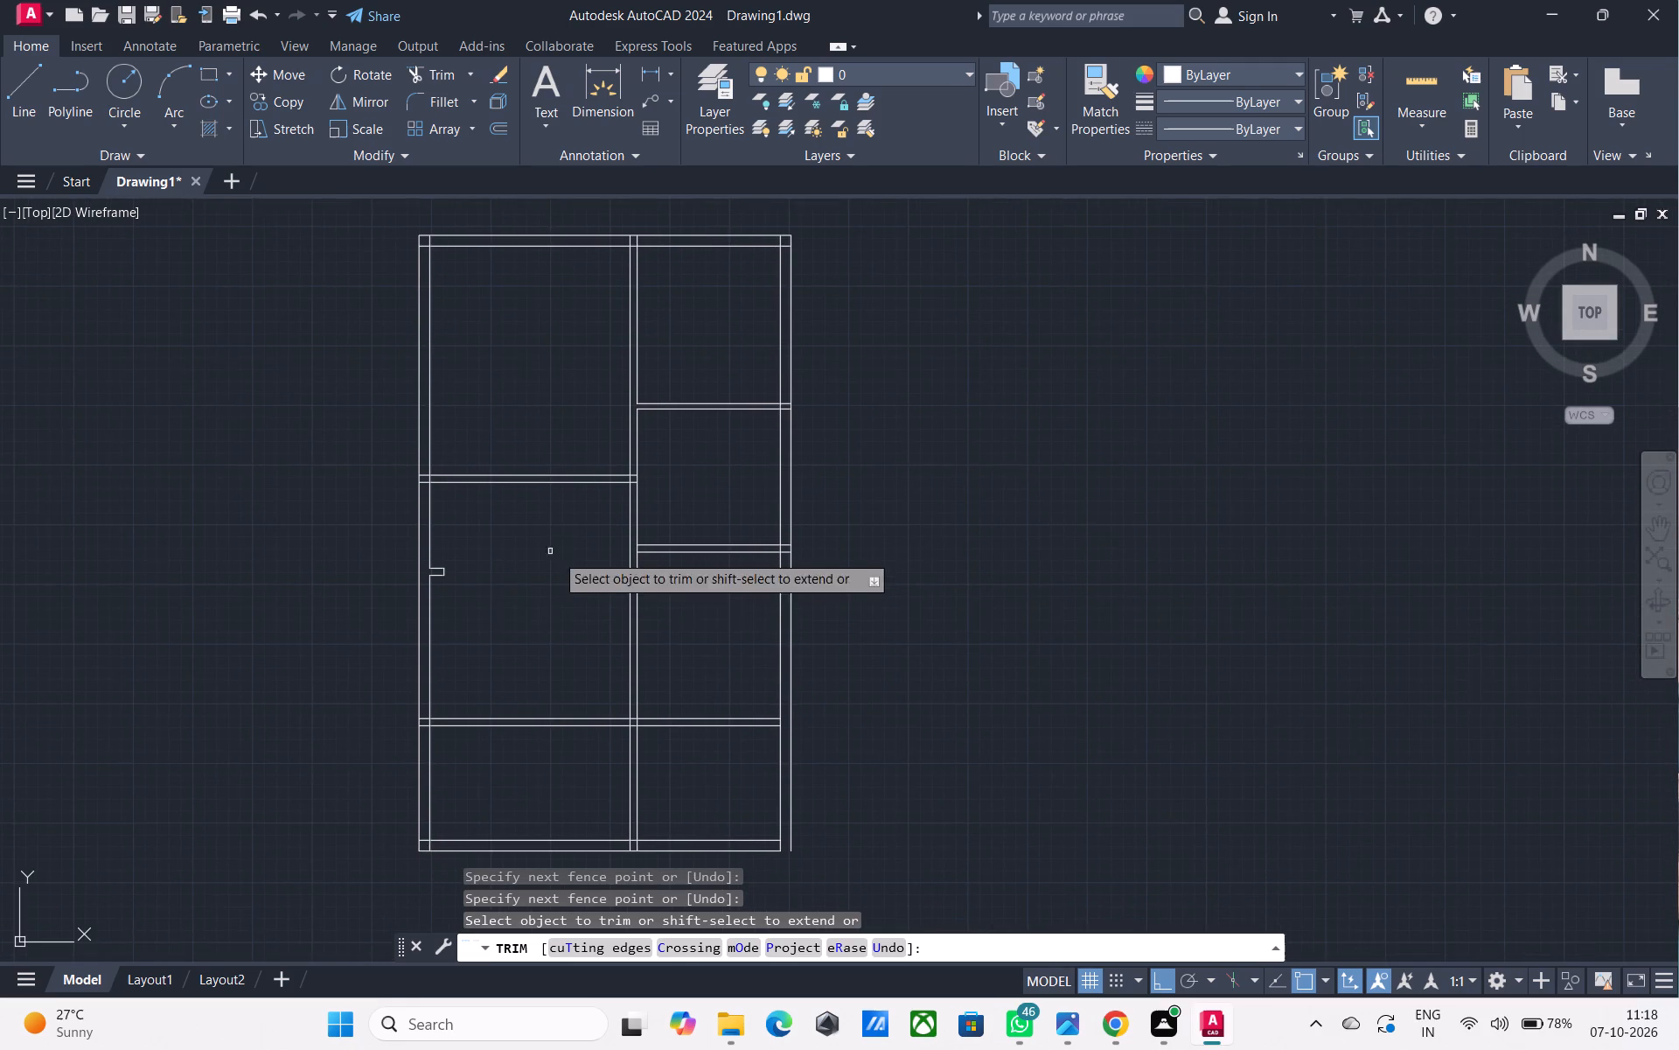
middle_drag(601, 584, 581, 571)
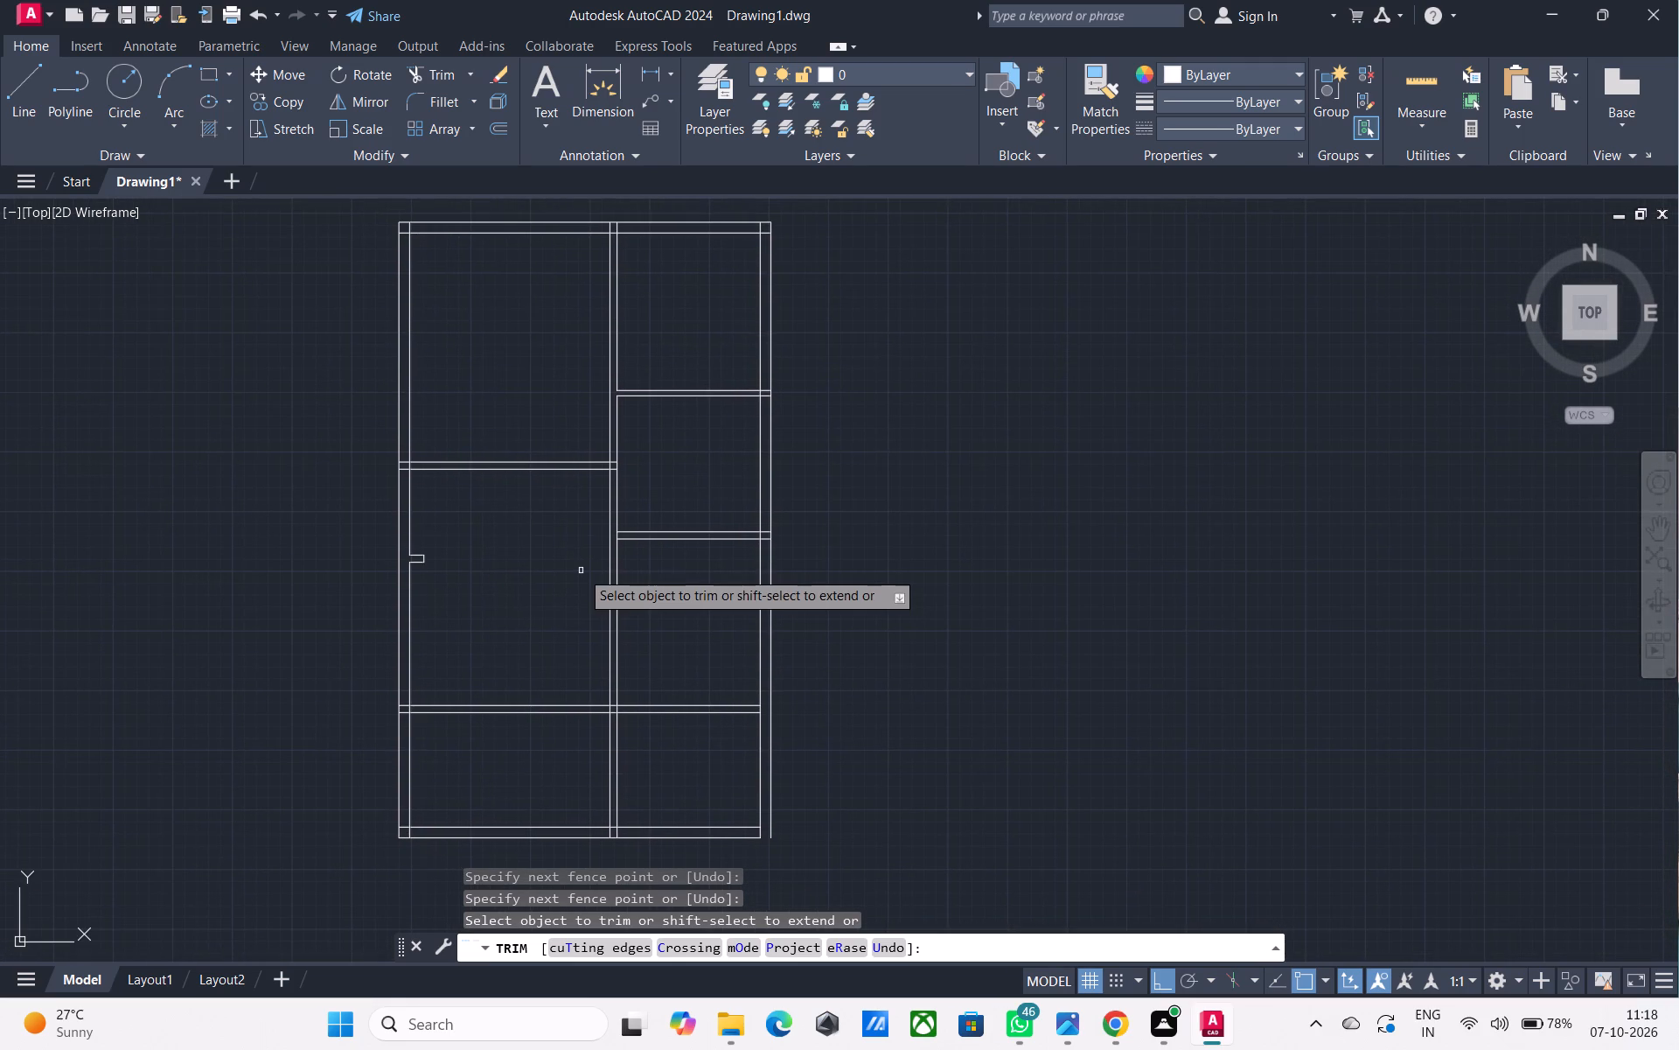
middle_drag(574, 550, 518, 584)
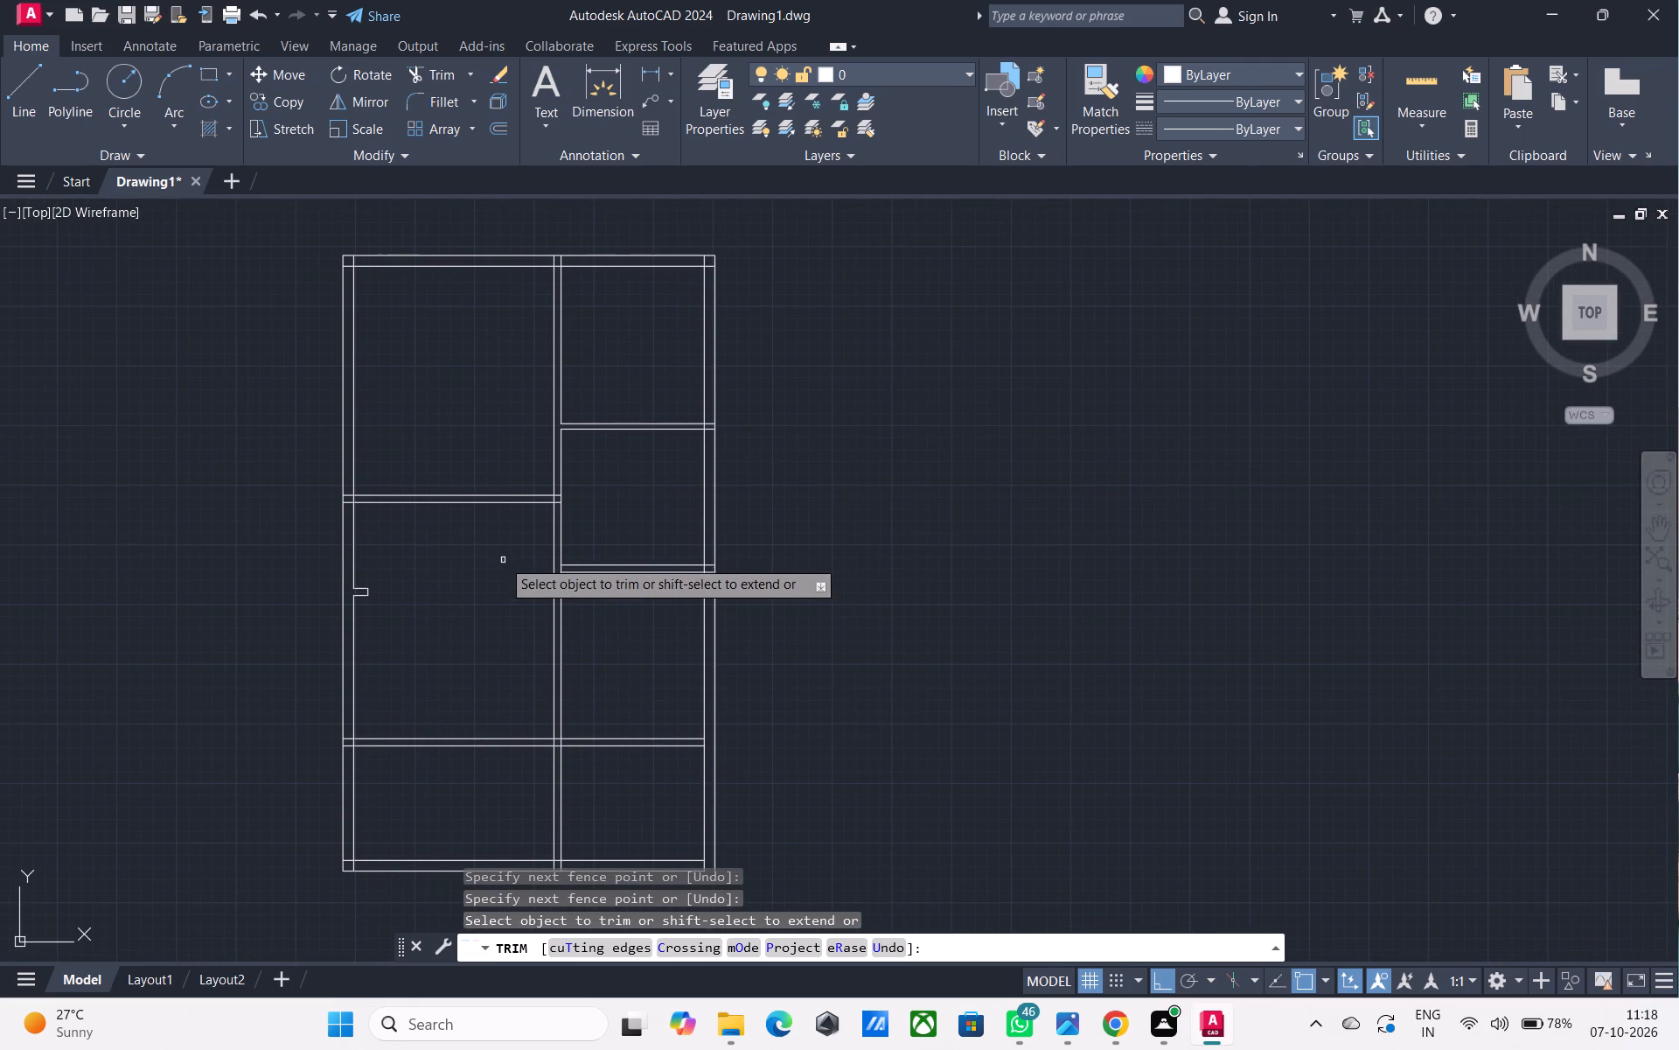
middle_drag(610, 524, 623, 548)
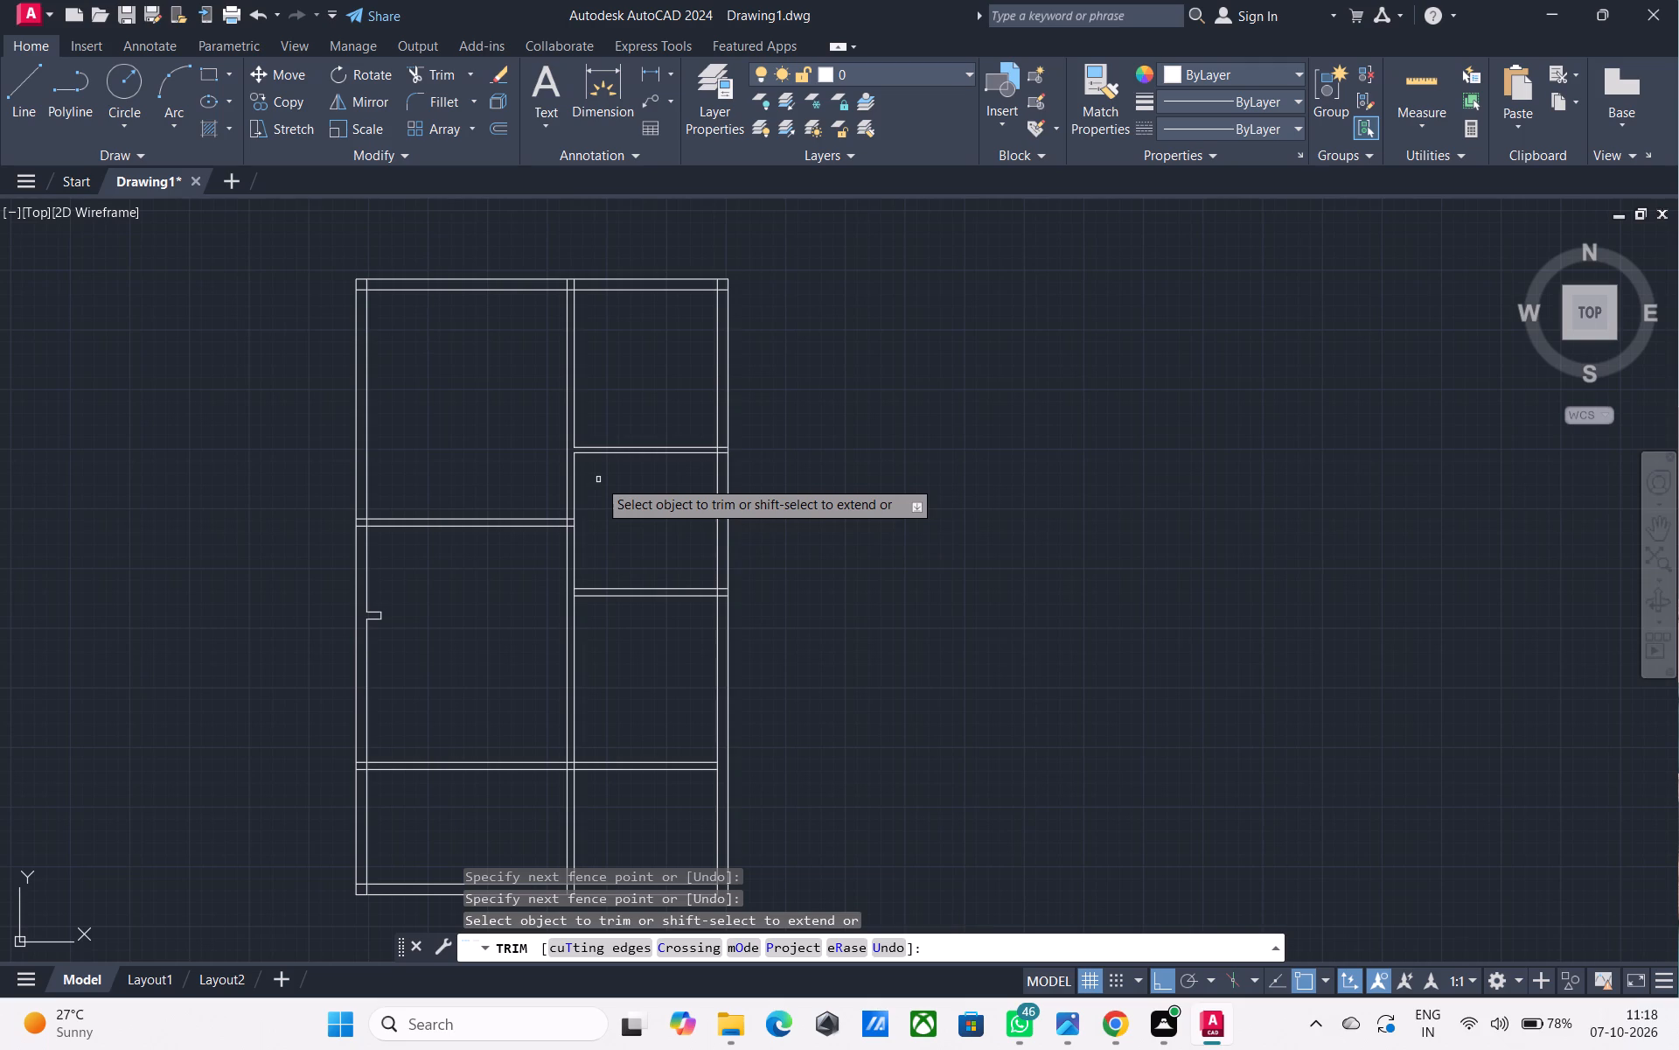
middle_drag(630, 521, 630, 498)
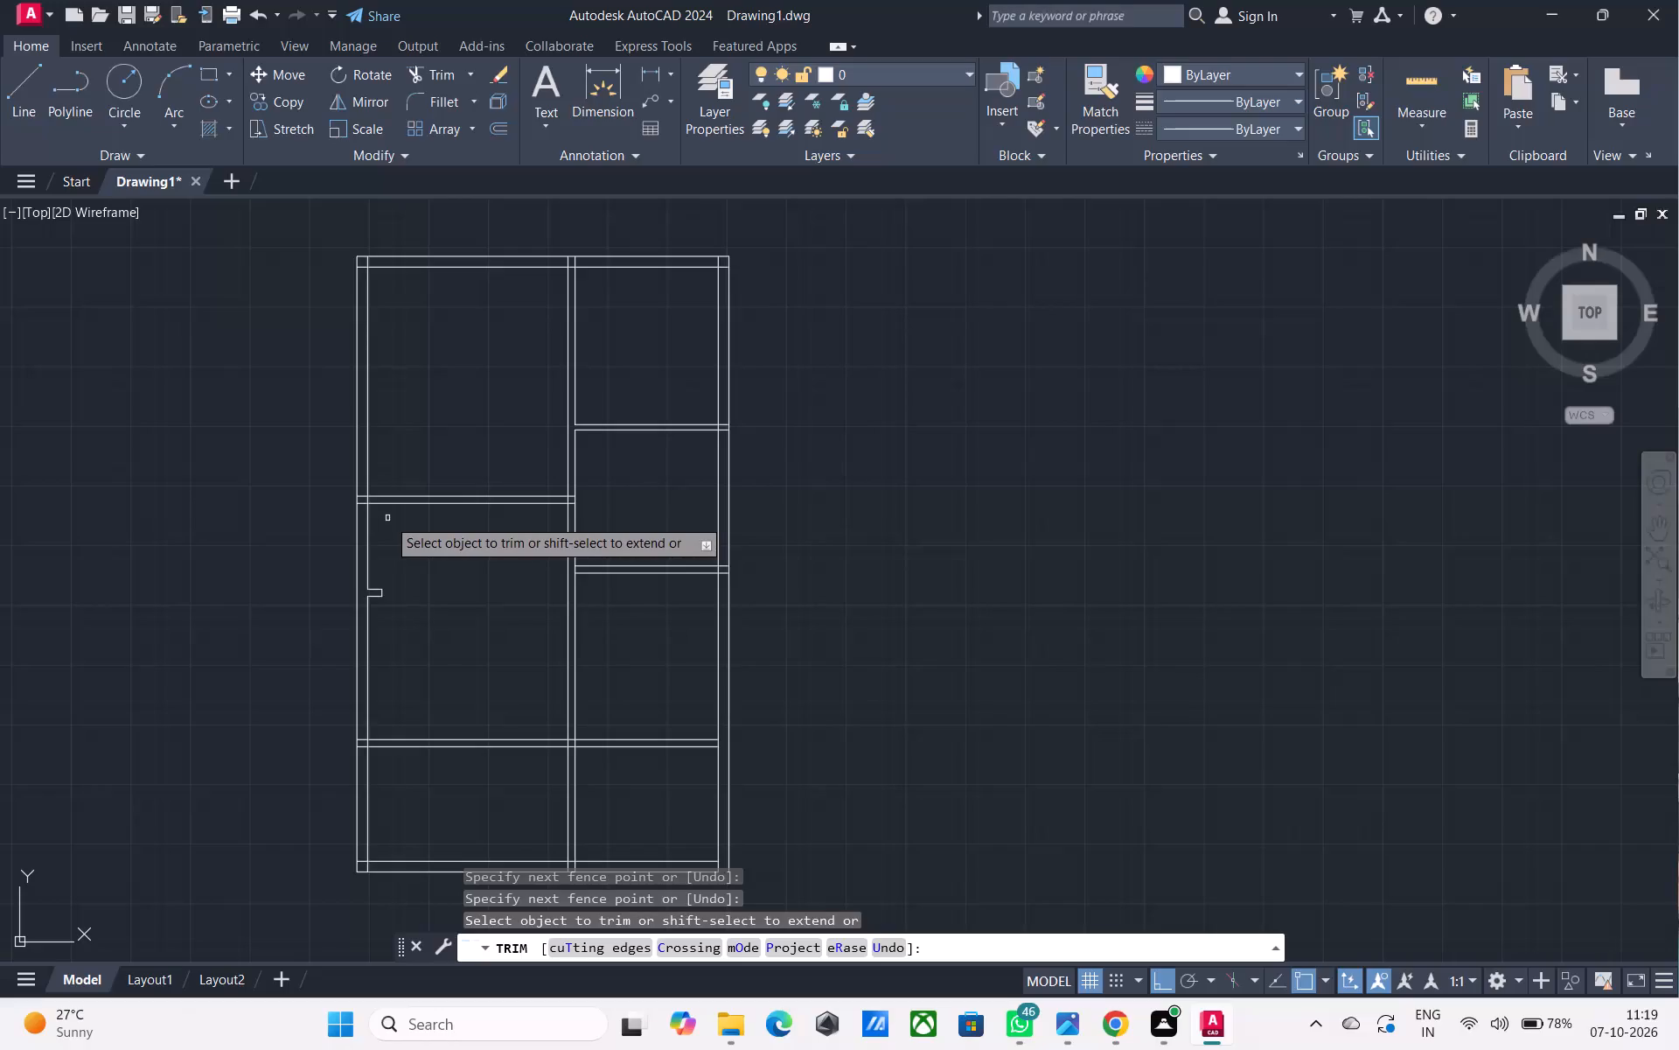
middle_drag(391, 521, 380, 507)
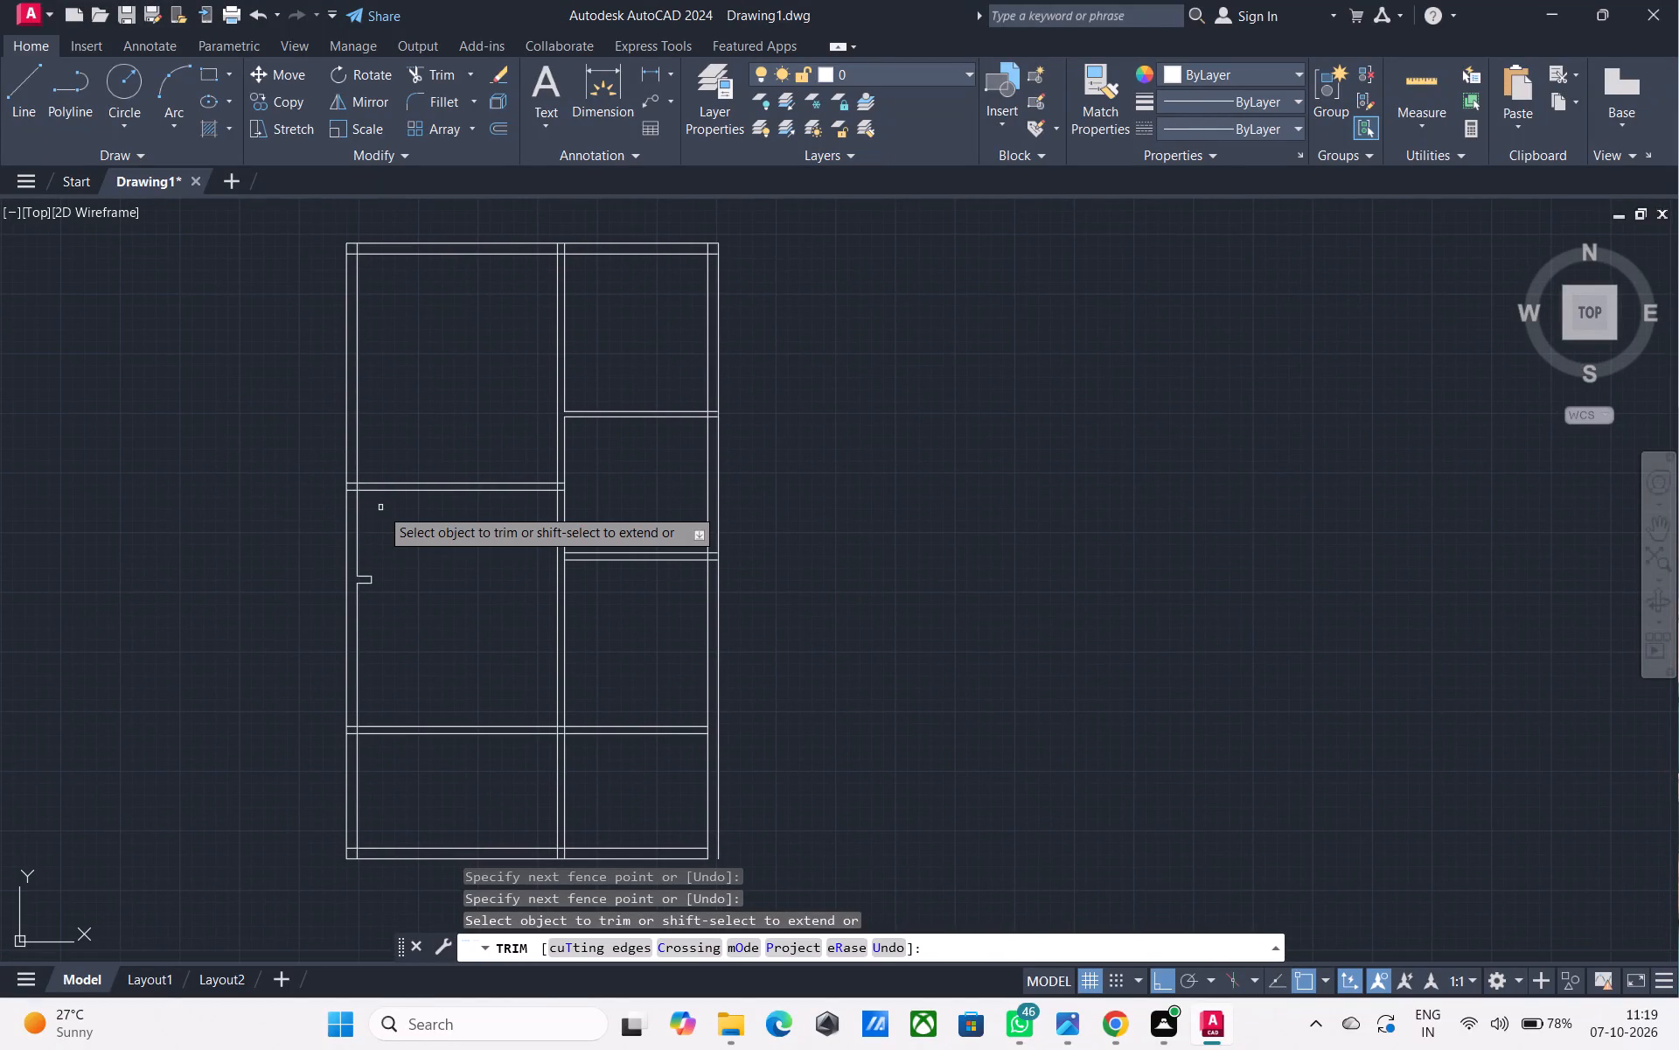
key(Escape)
Delete the three lines of the small wall projection at the left wall.
scroll(393, 592, up, 2)
click(342, 584)
click(331, 550)
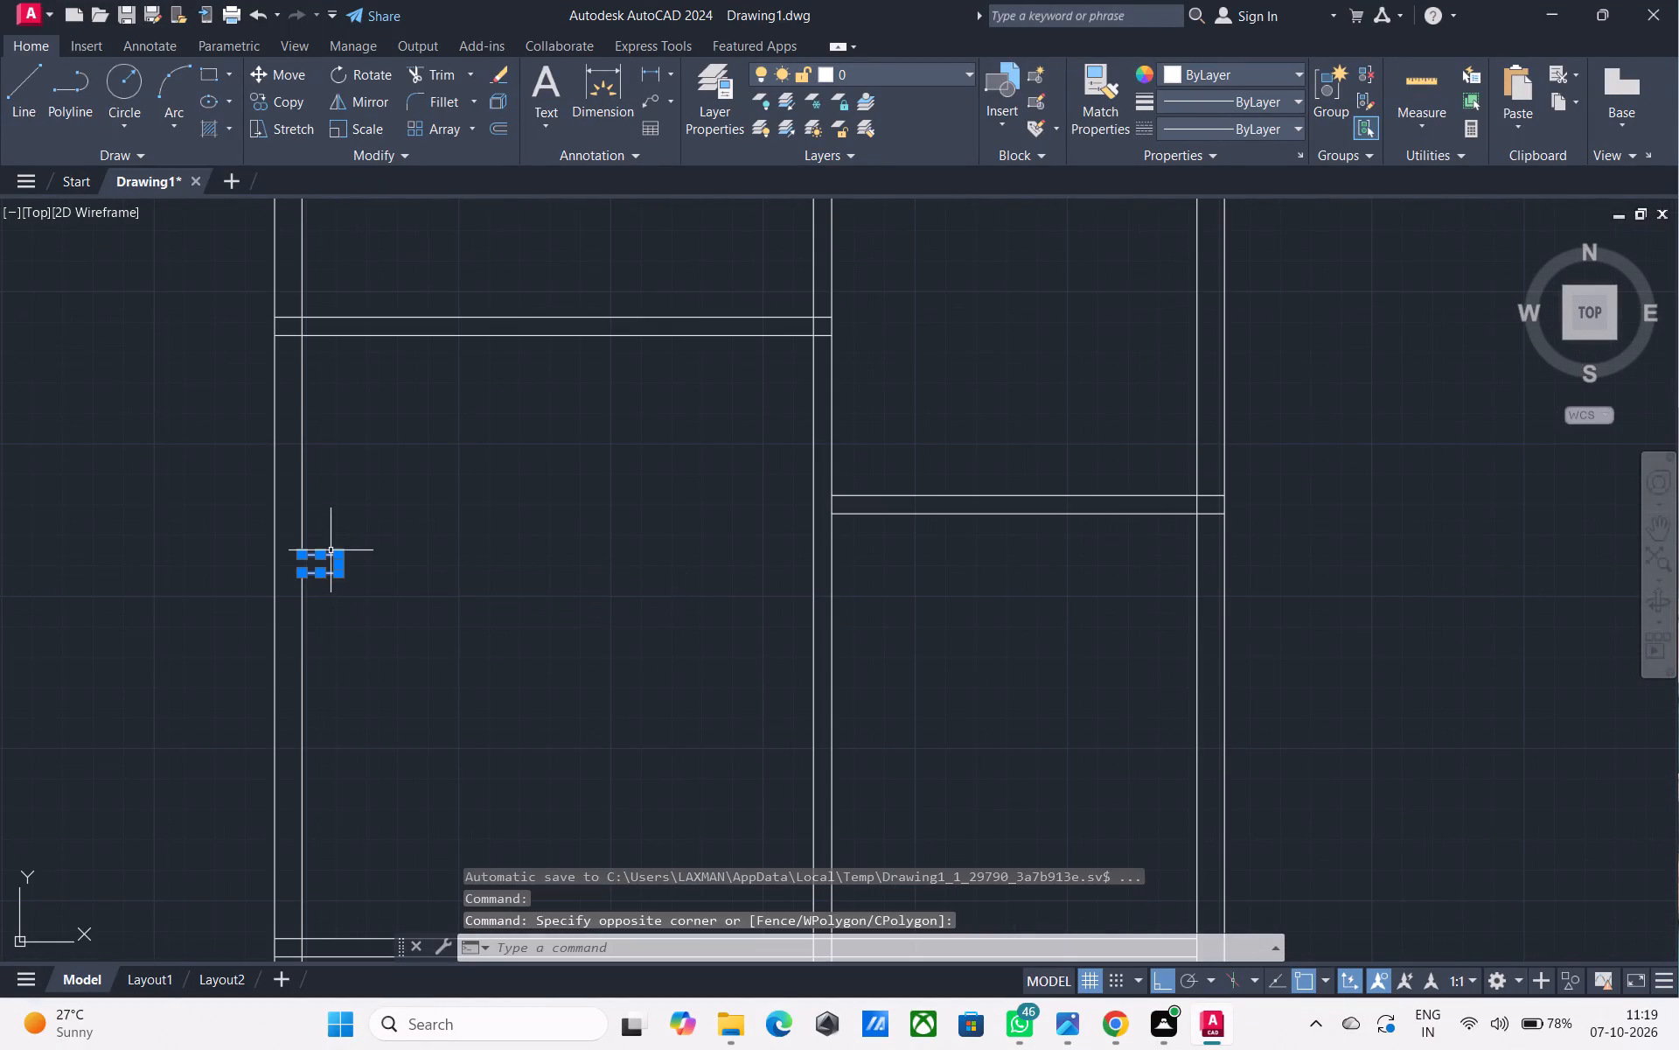
key(Delete)
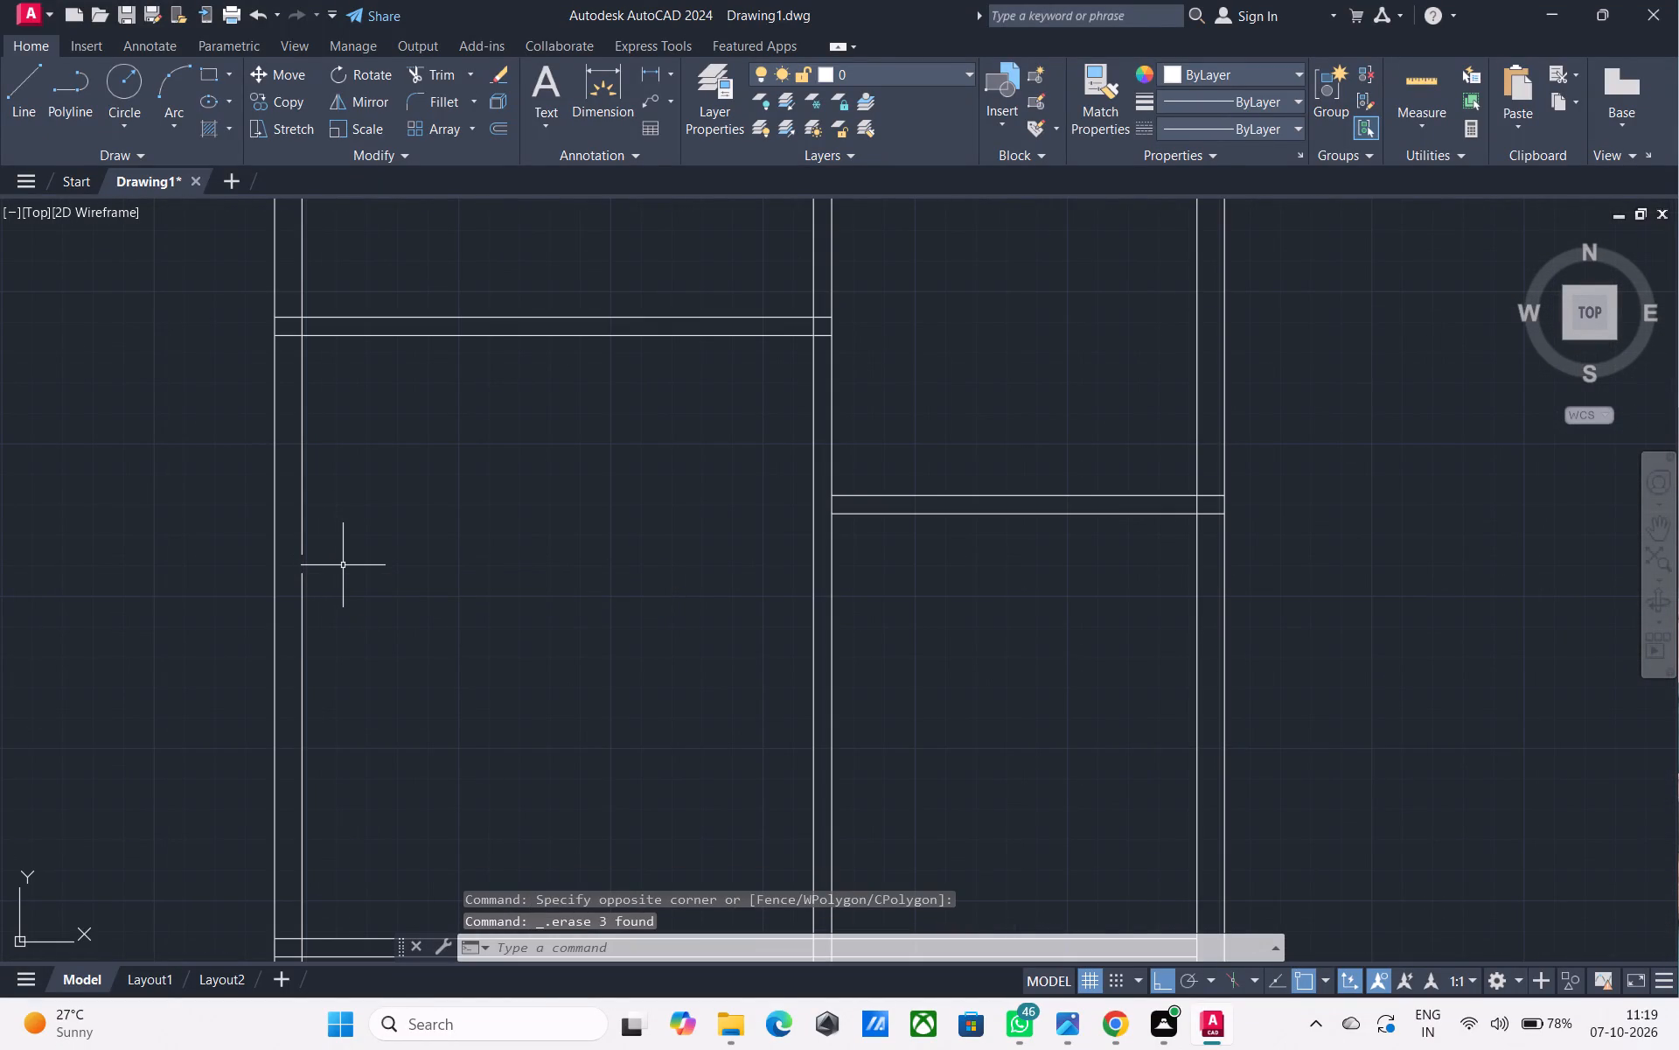
Join the two separated segments of the left wall's inner line across the gap.
text(J)
key(space)
click(341, 583)
click(293, 529)
key(space)
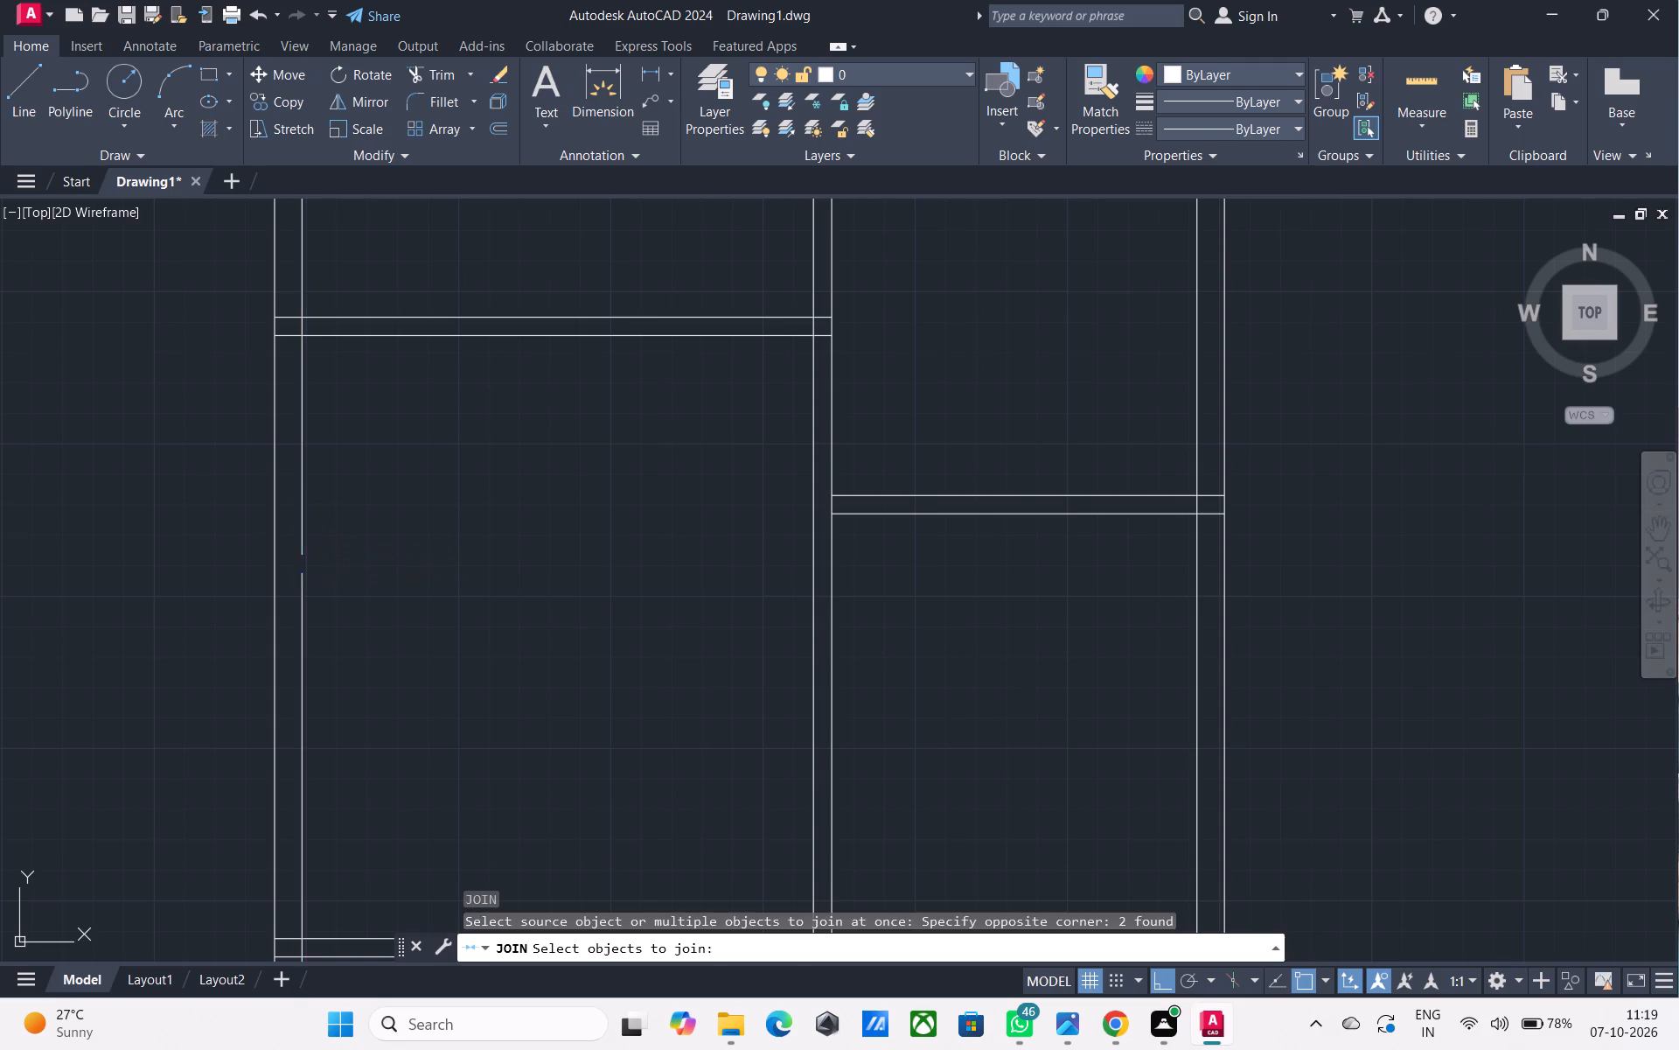
Offset the lower line of the left column's partition 8' downward, and offset the new line 6" to form the partition's thickness.
middle_drag(356, 594, 336, 578)
text(O)
key(space)
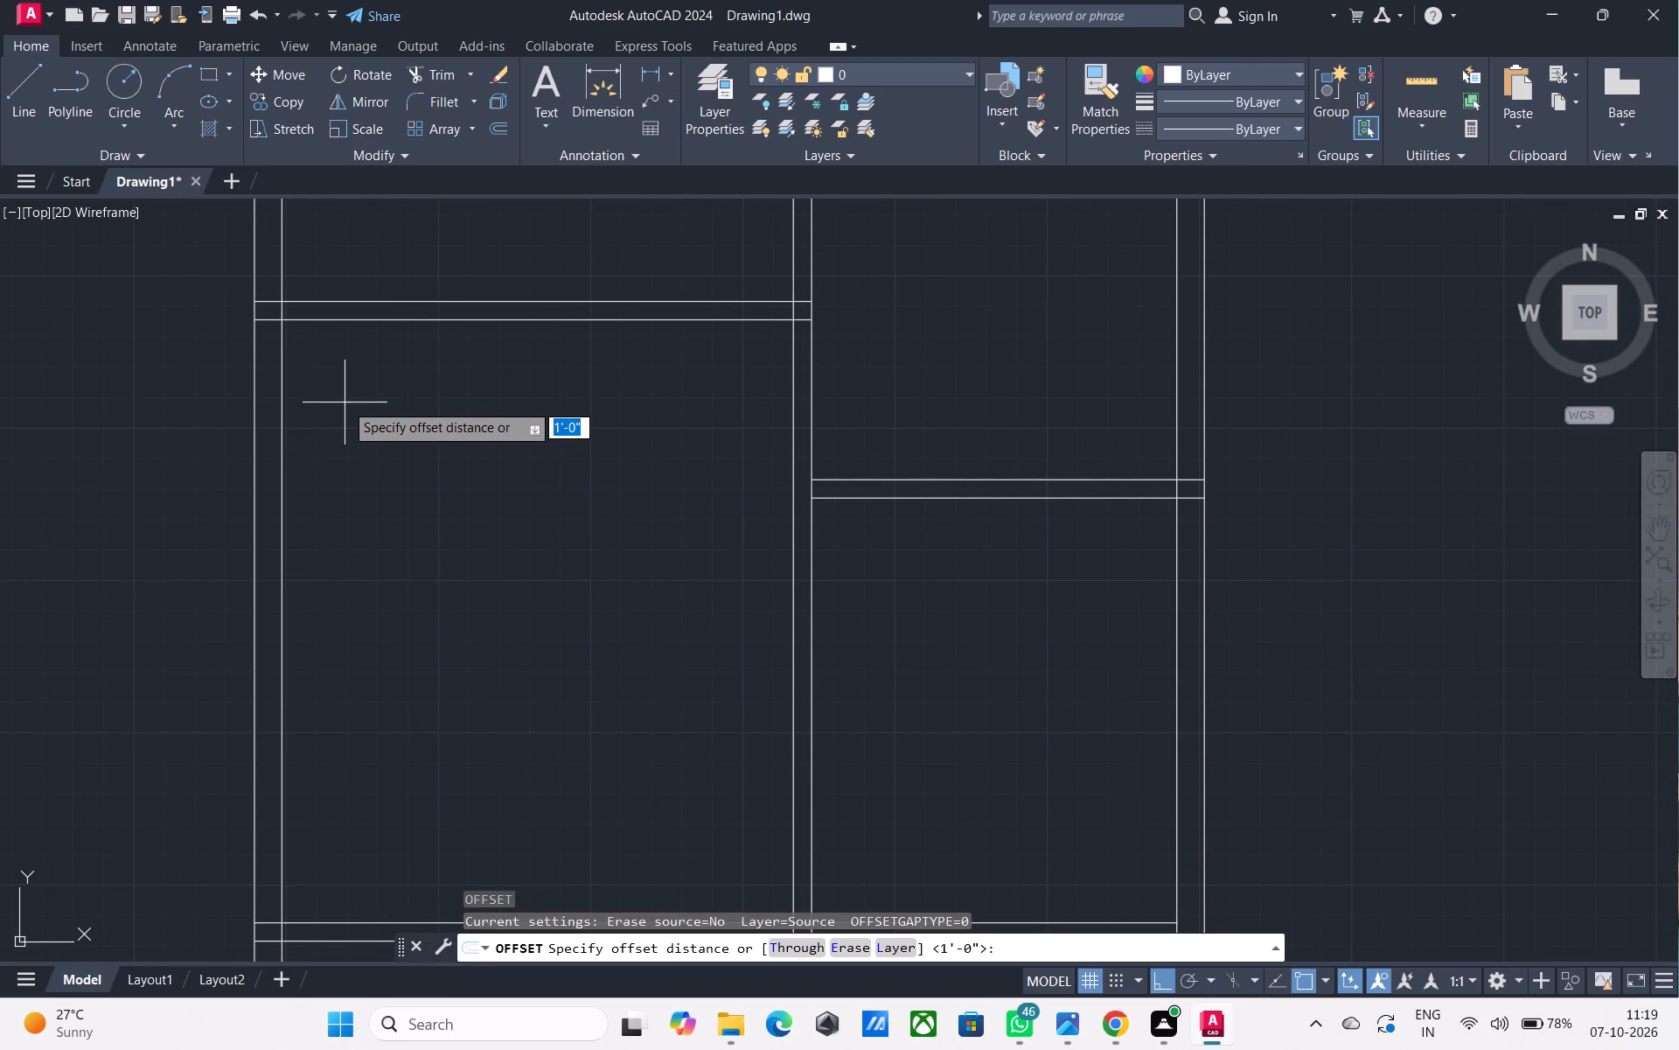
text(8')
key(Return)
key(space)
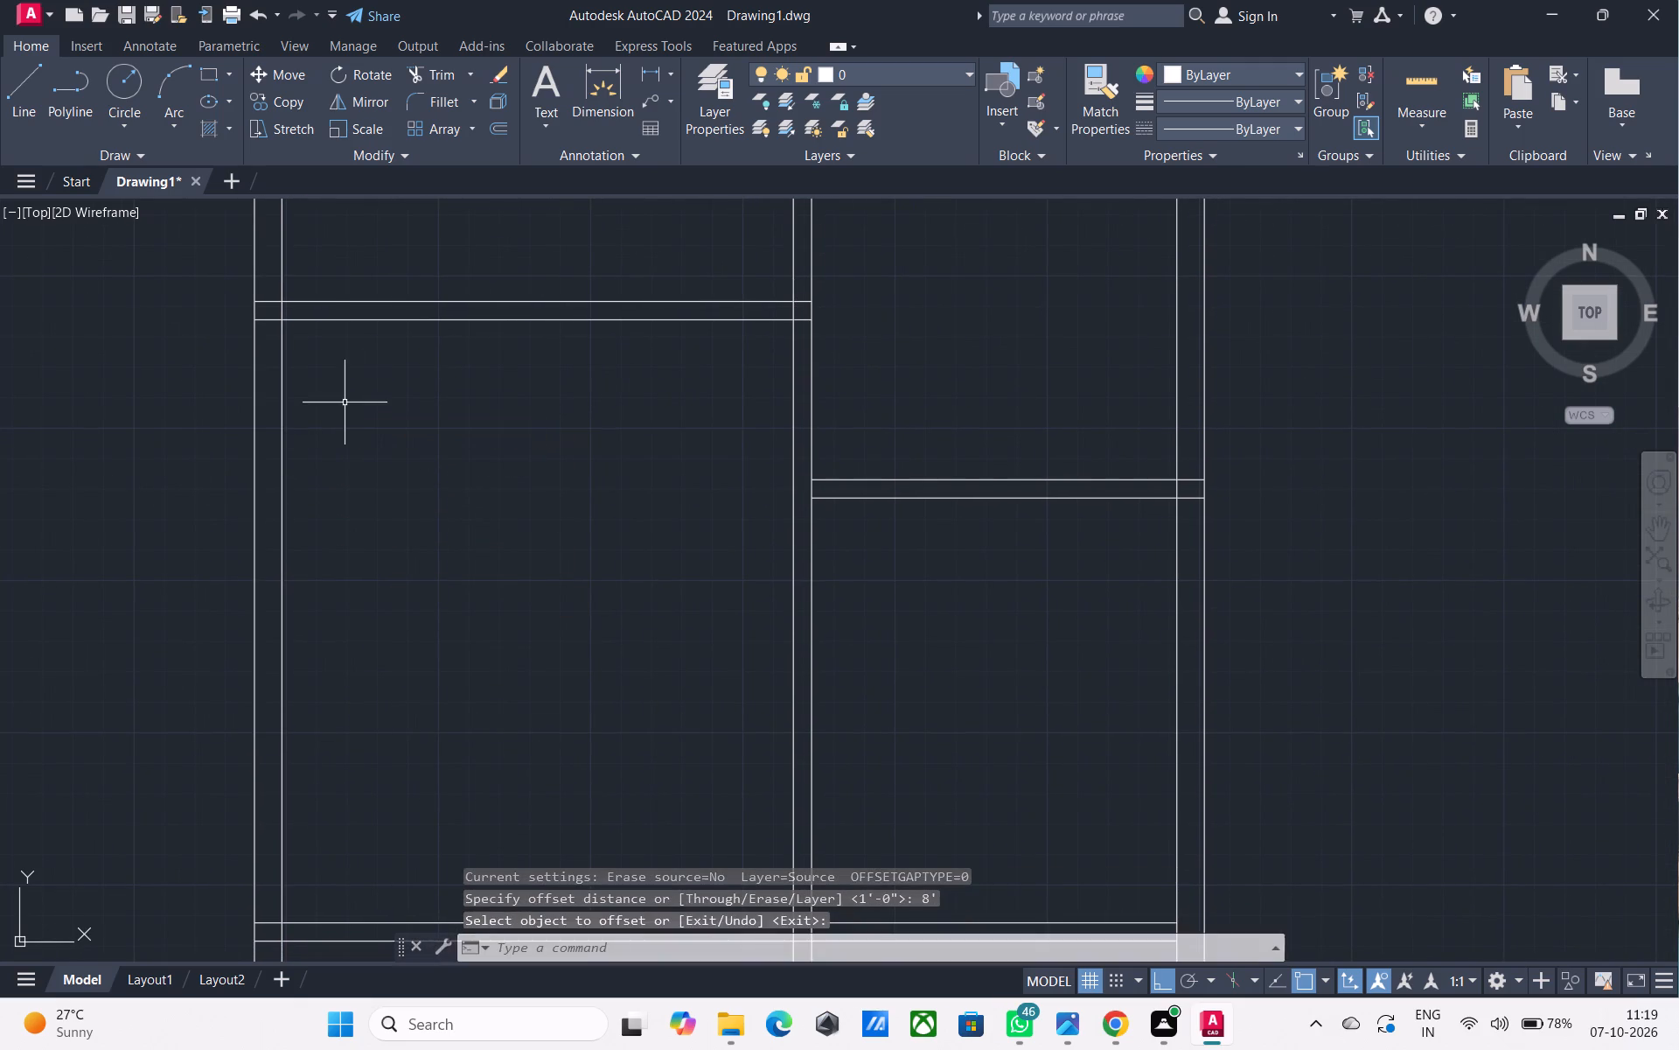
key(space)
key(space)
click(375, 322)
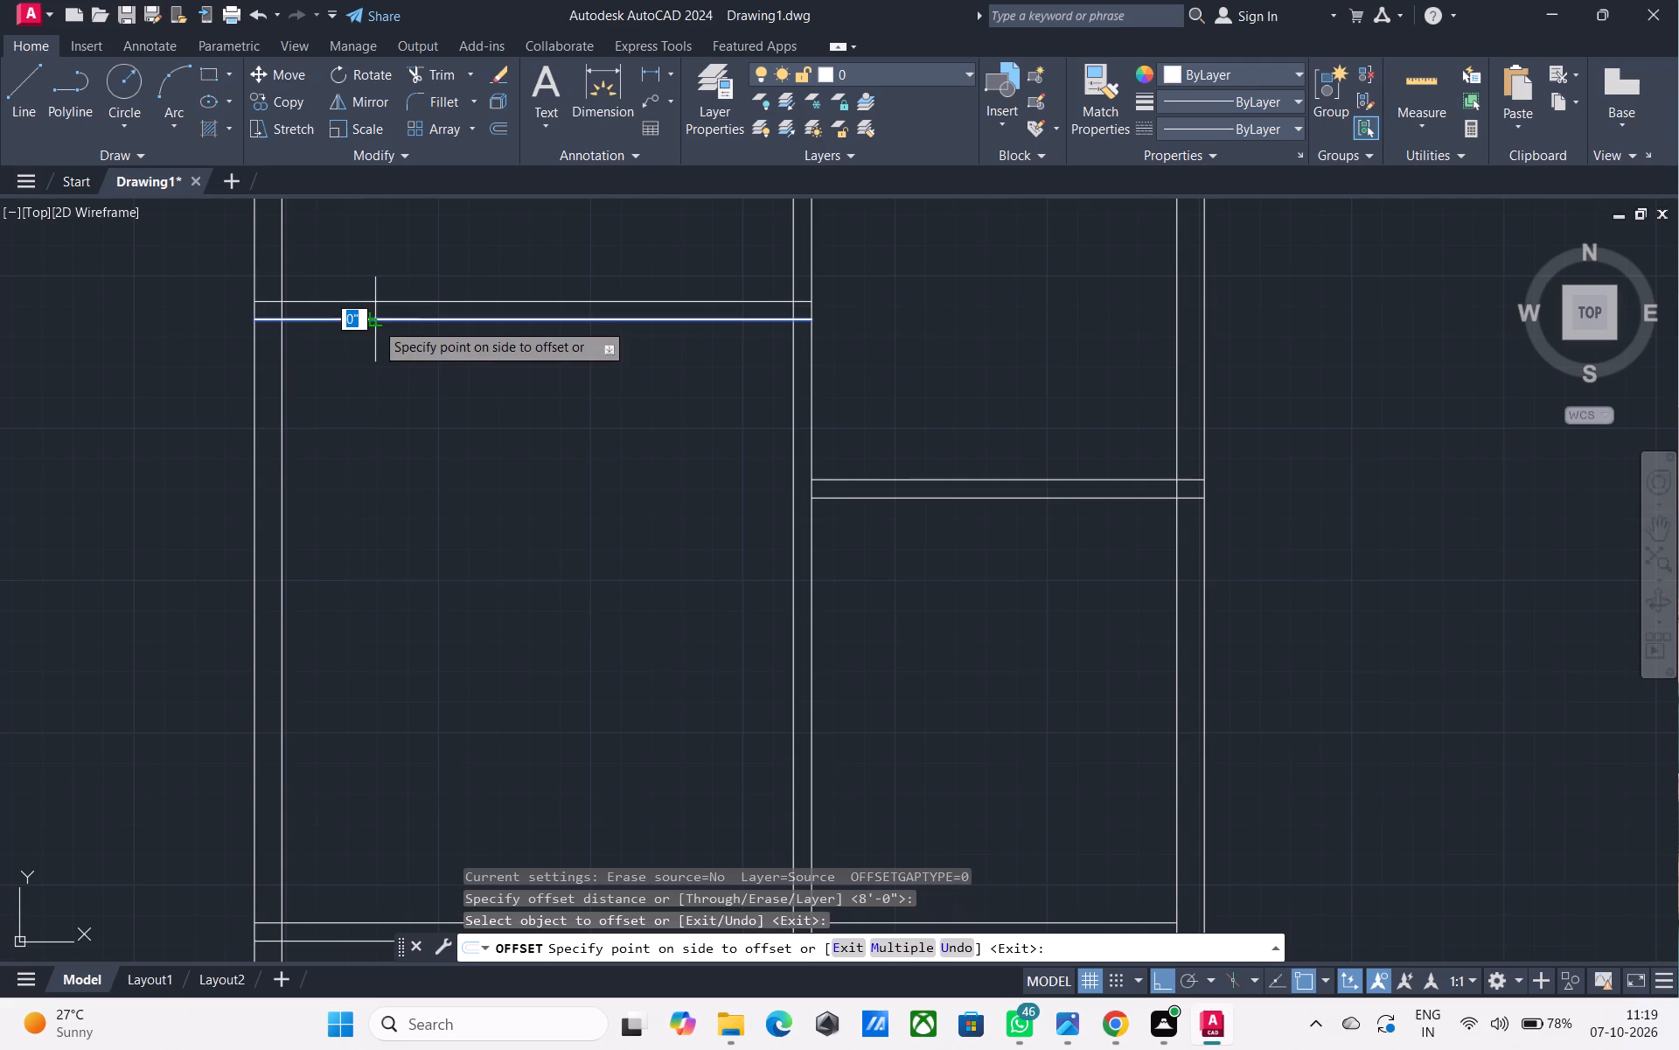
click(364, 488)
click(380, 611)
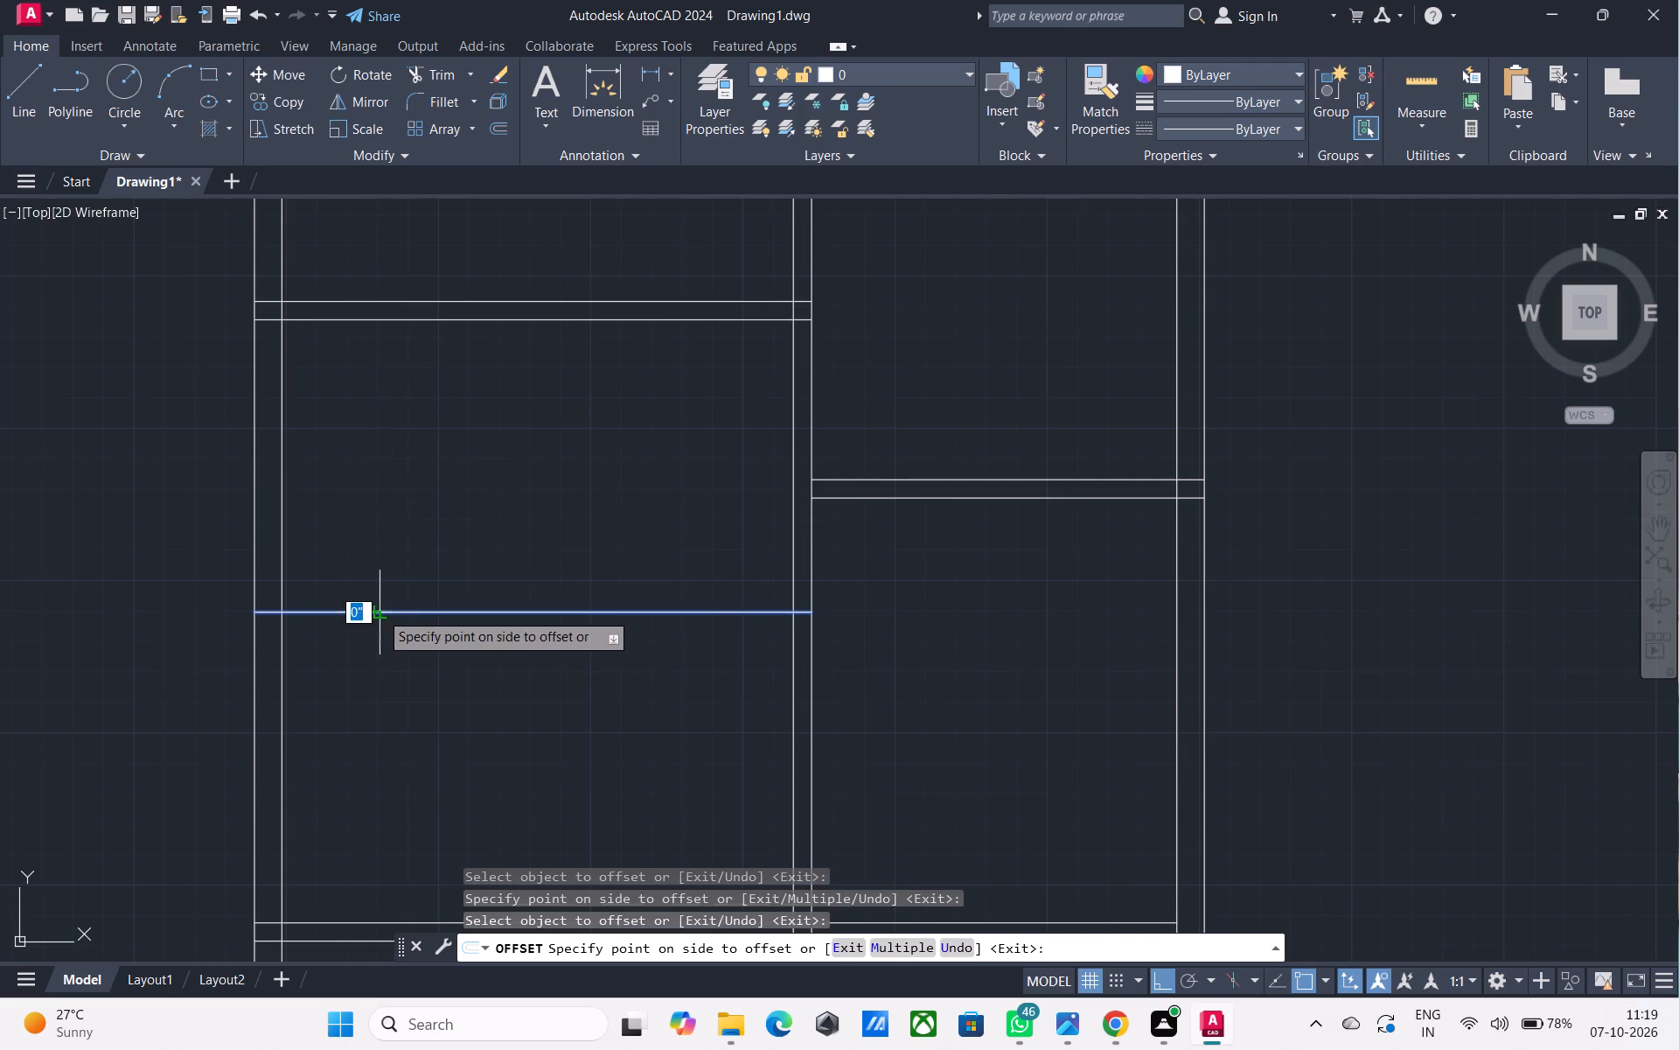
text(6")
key(Return)
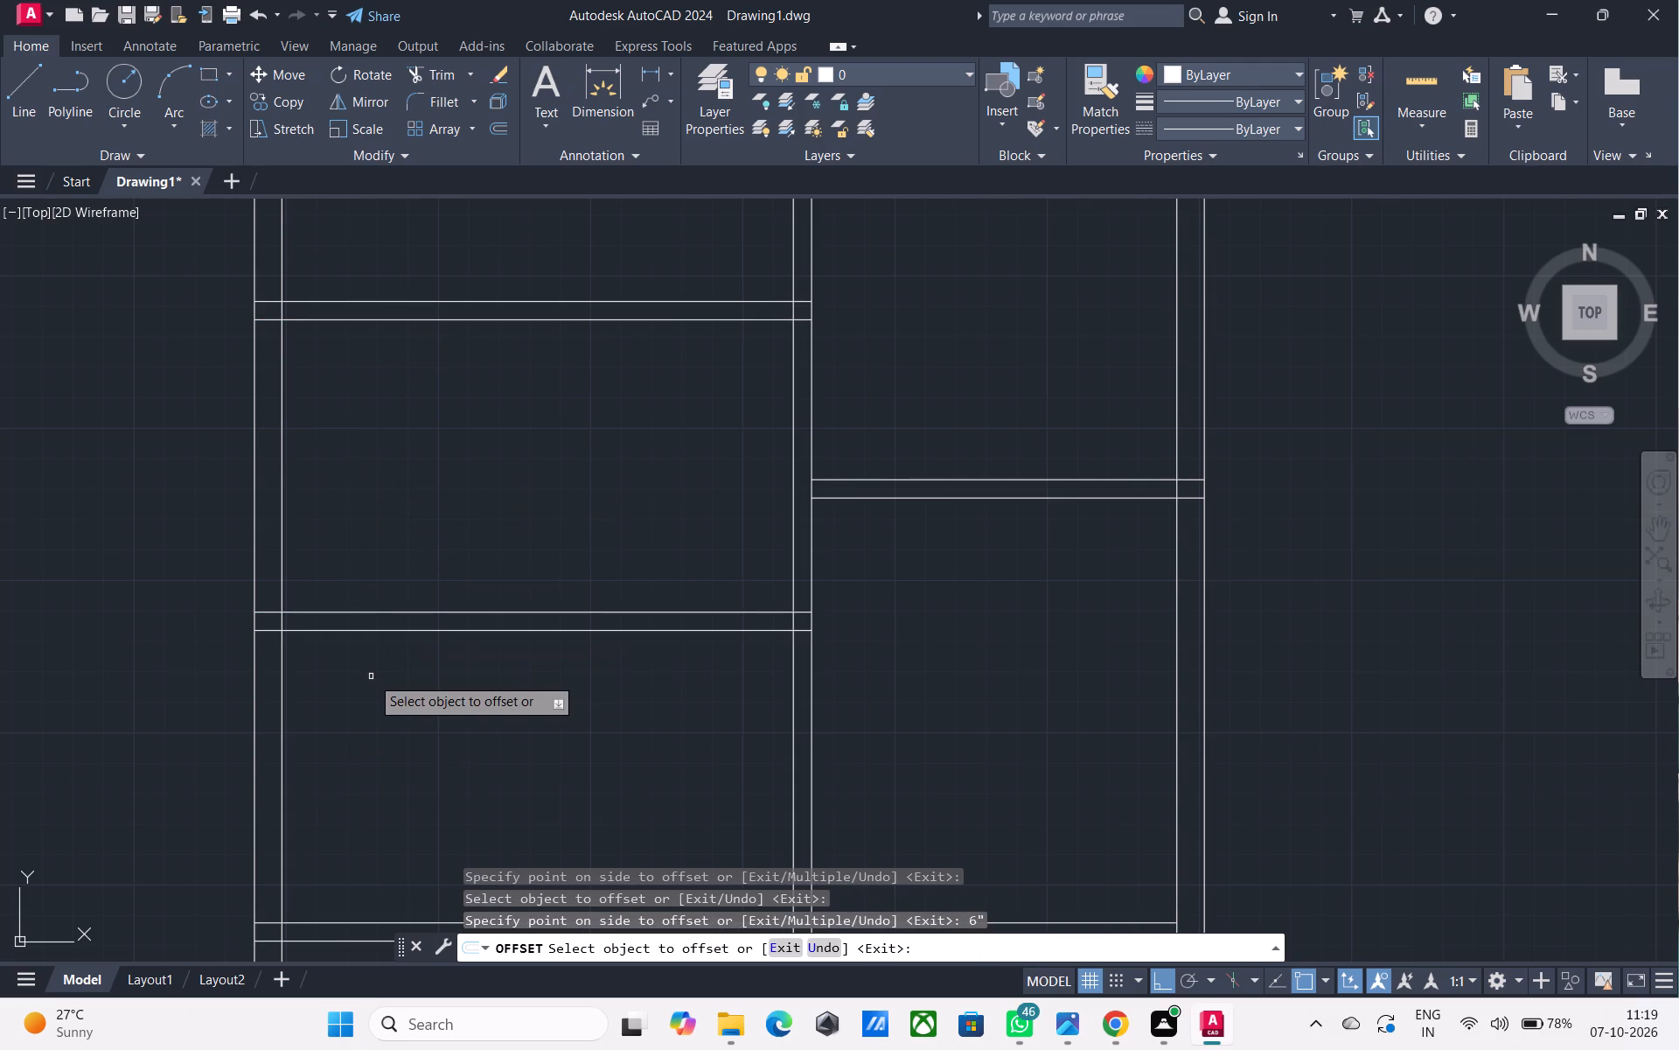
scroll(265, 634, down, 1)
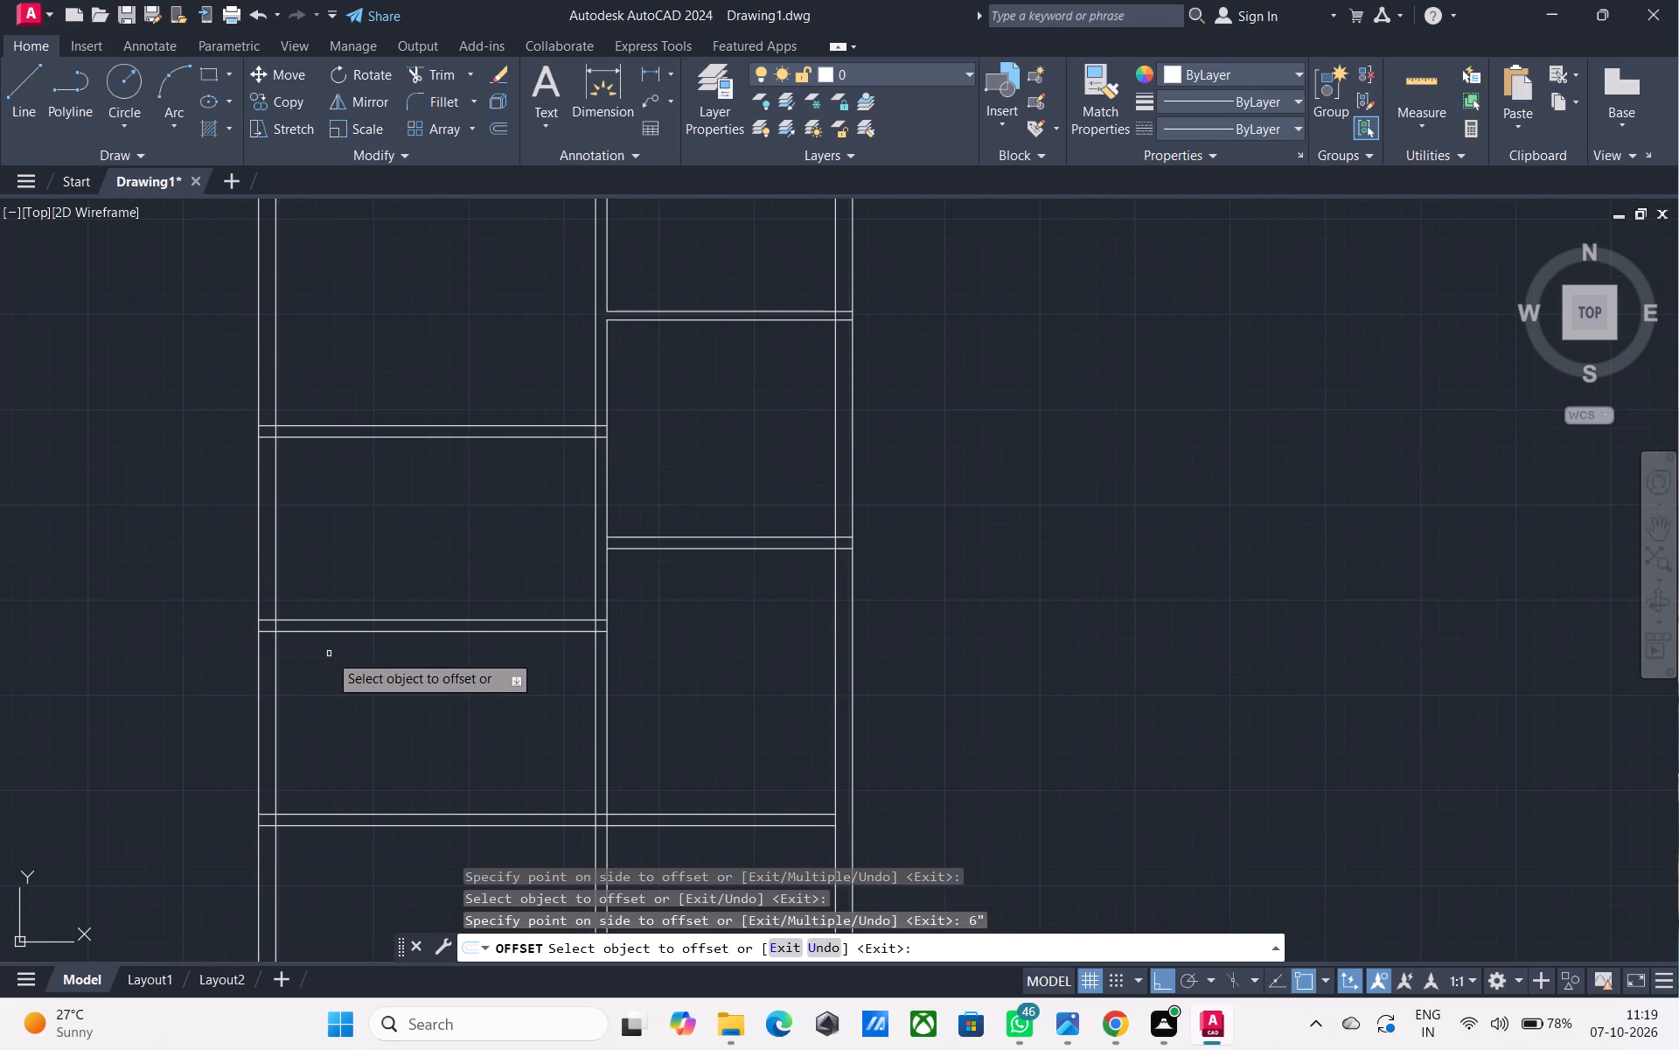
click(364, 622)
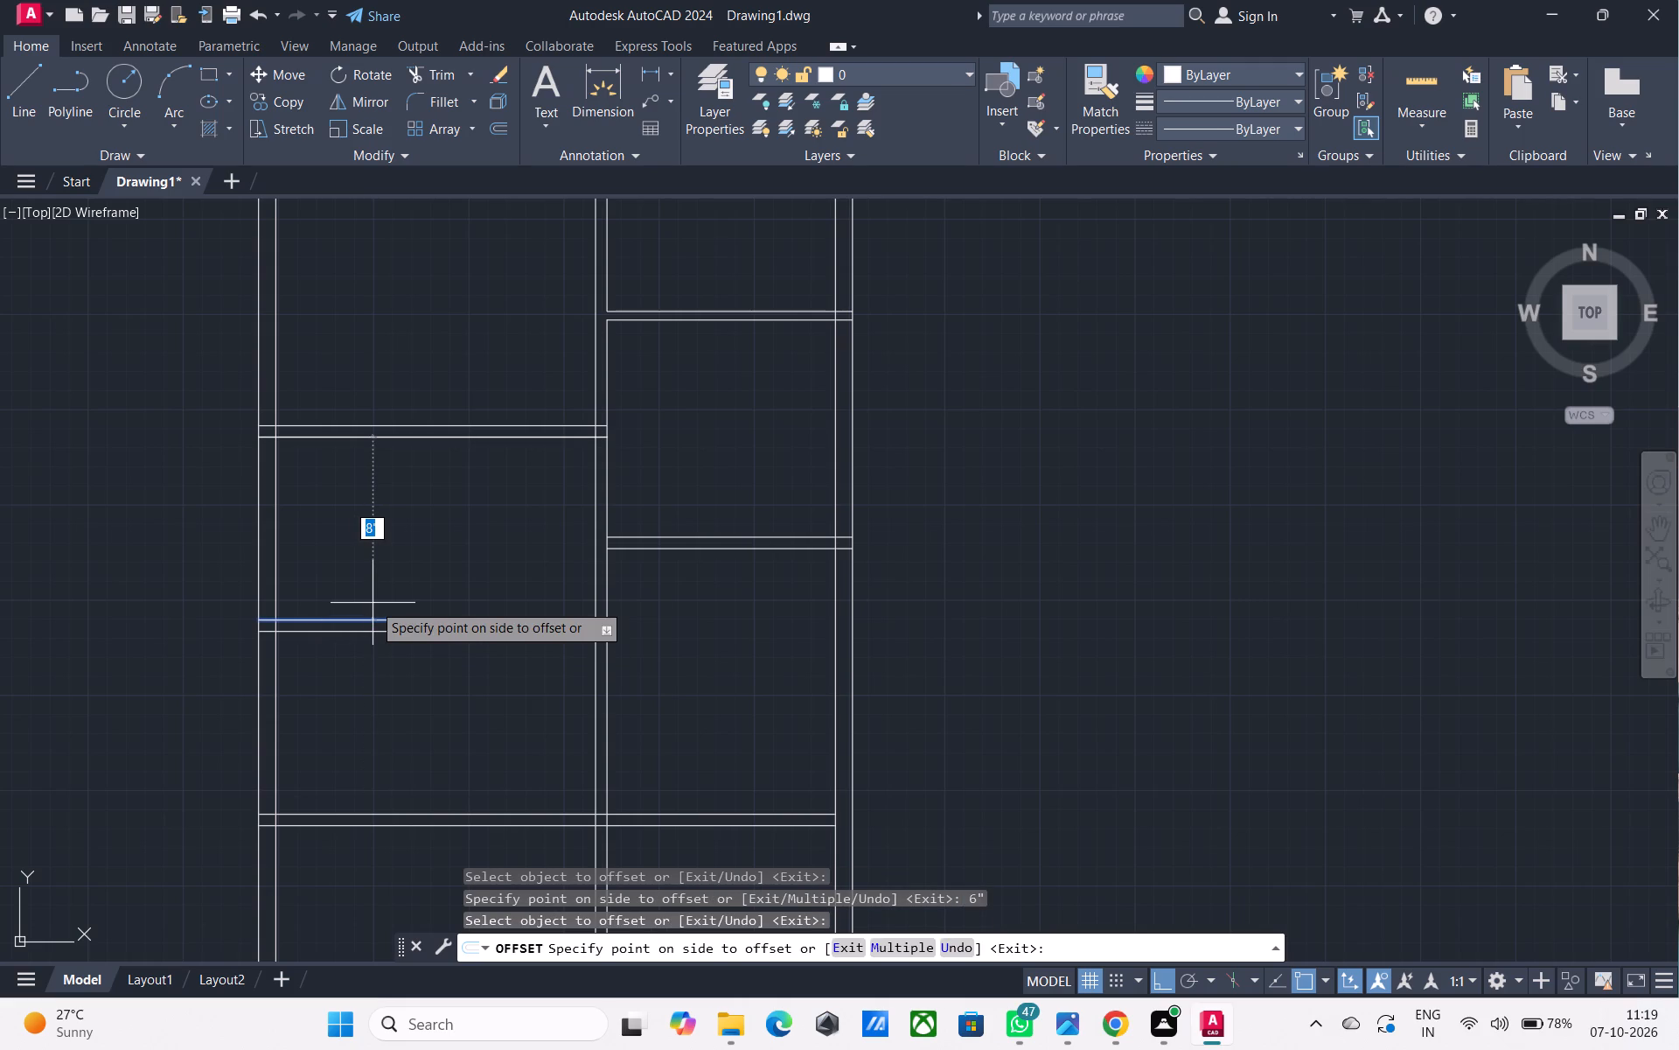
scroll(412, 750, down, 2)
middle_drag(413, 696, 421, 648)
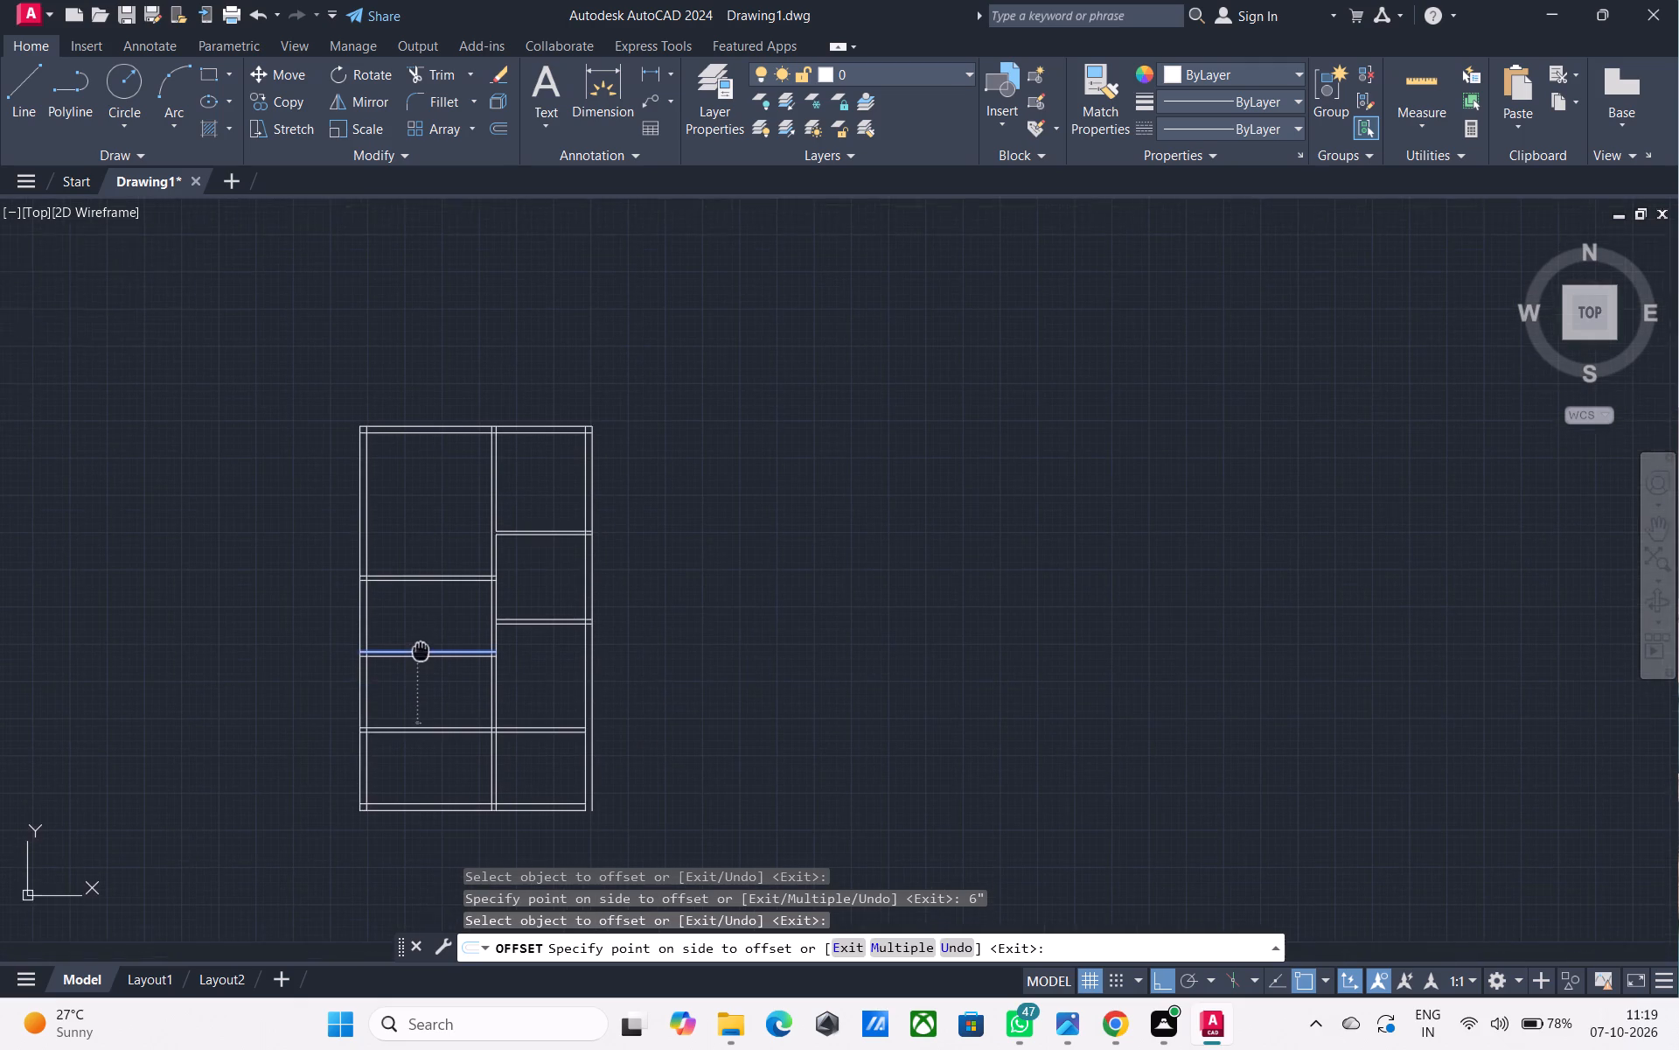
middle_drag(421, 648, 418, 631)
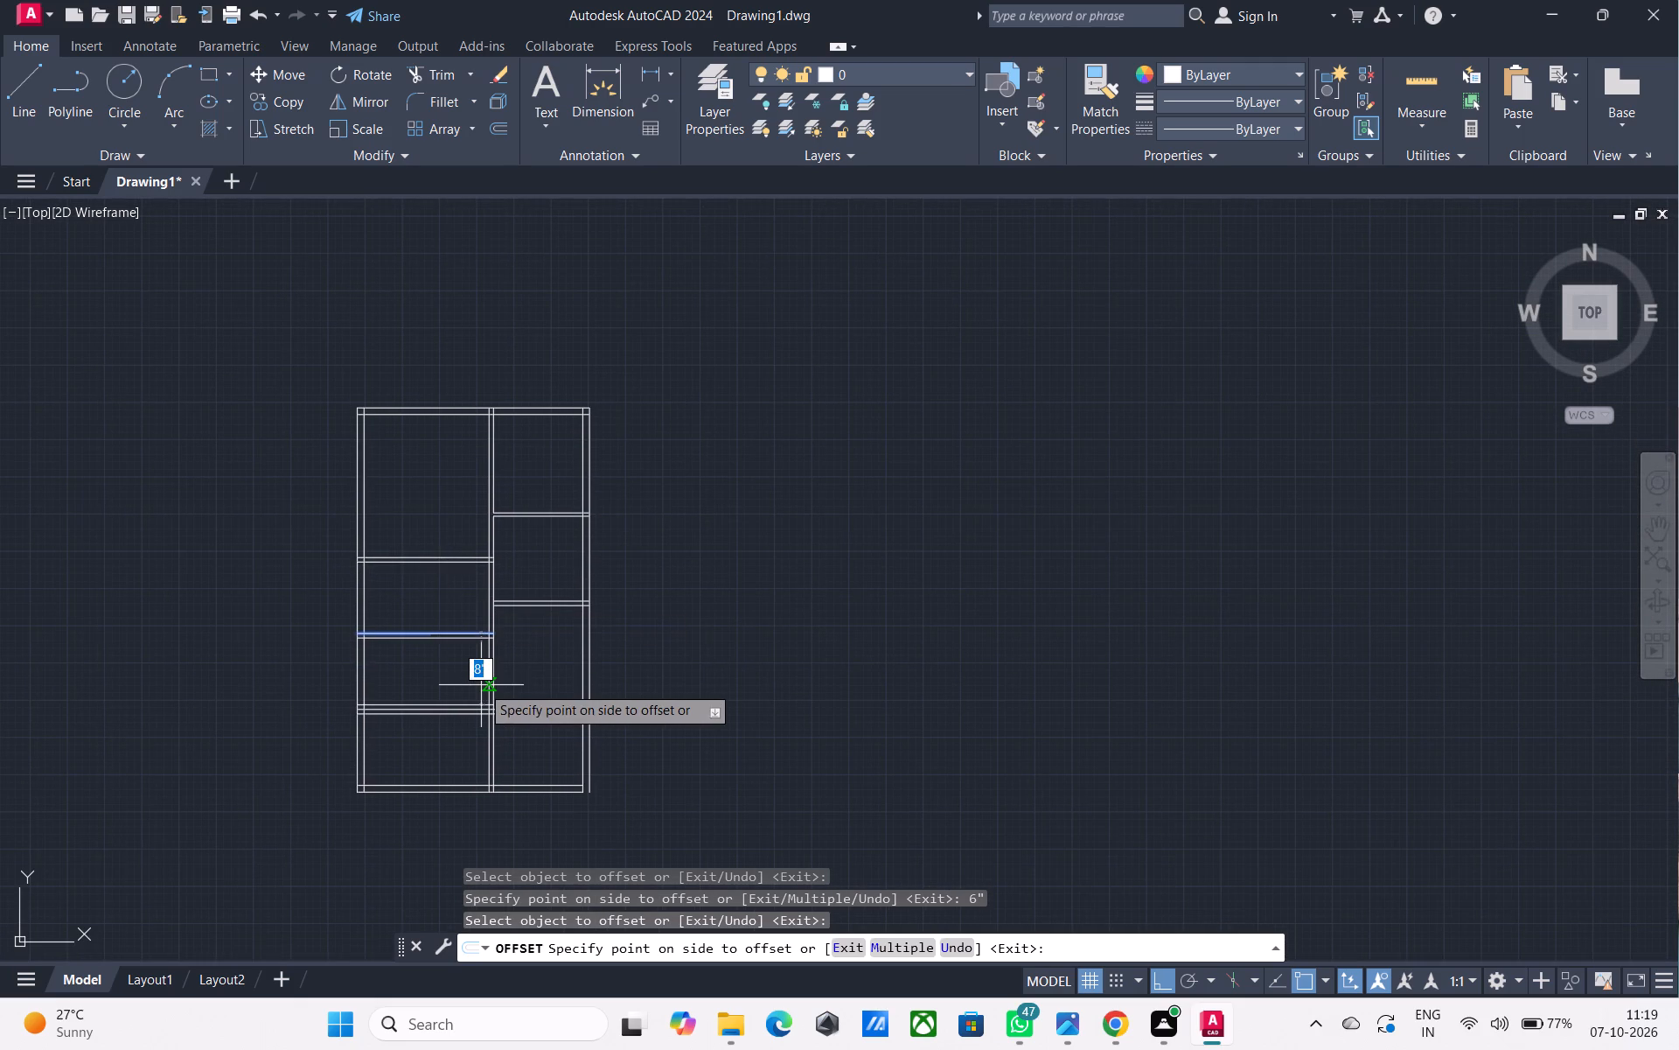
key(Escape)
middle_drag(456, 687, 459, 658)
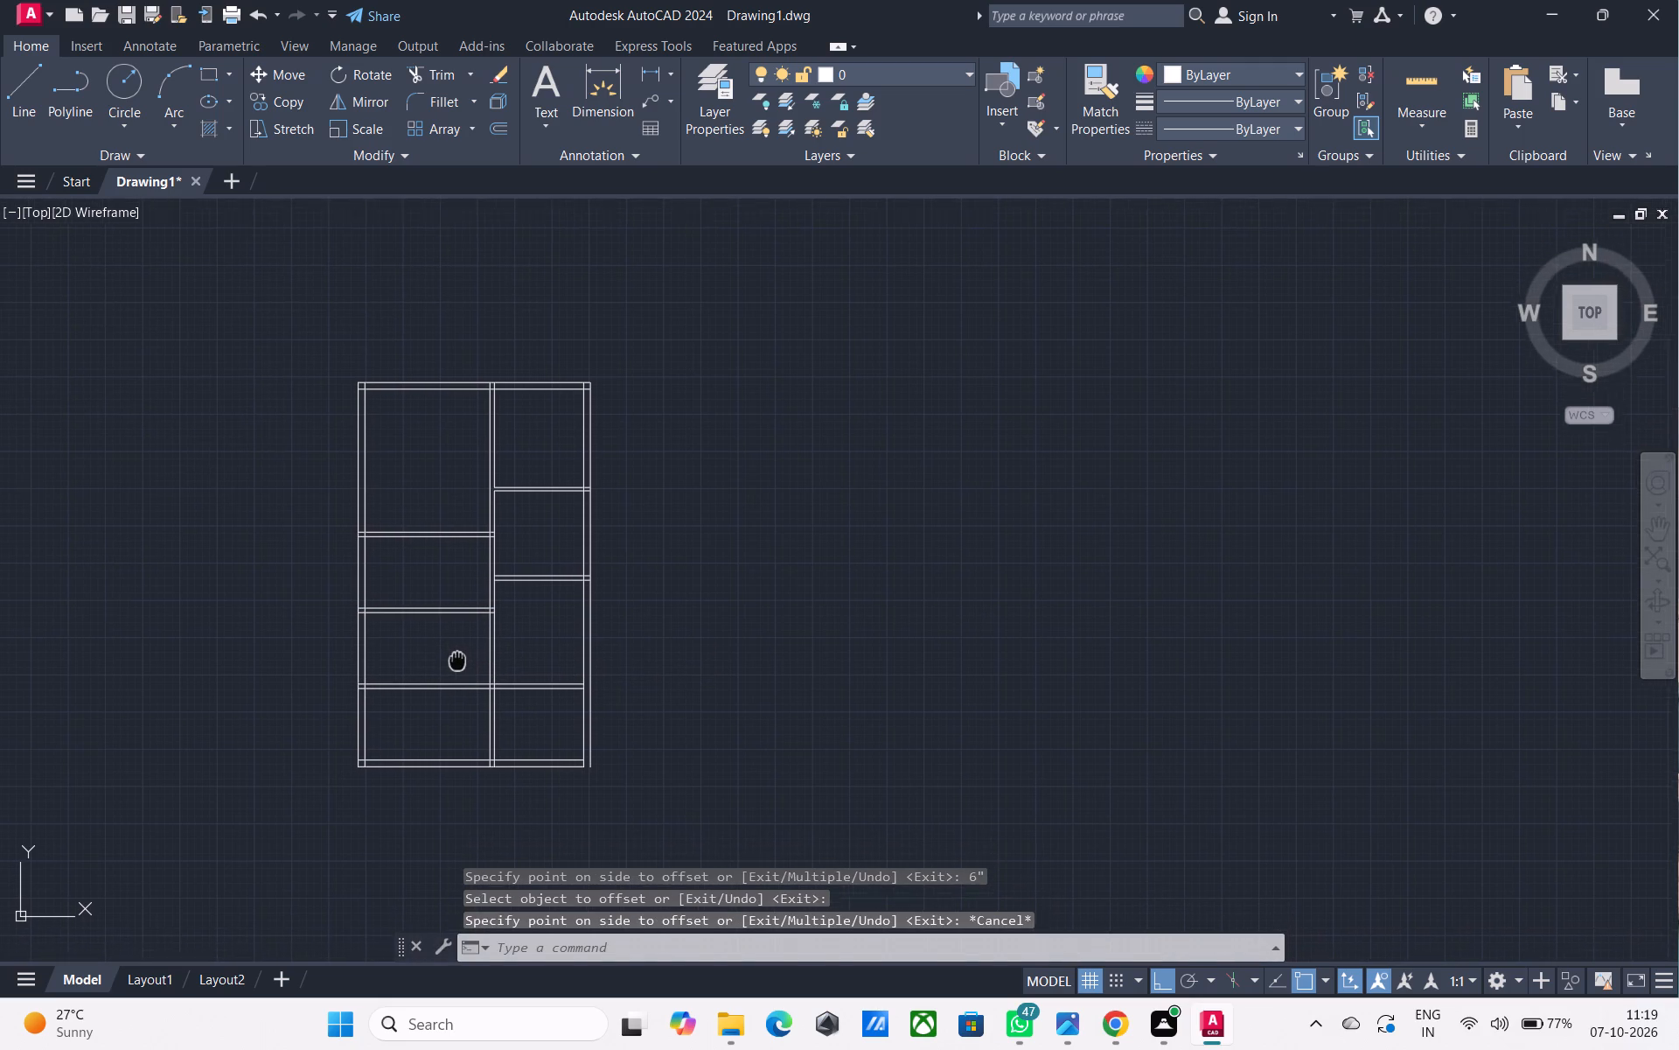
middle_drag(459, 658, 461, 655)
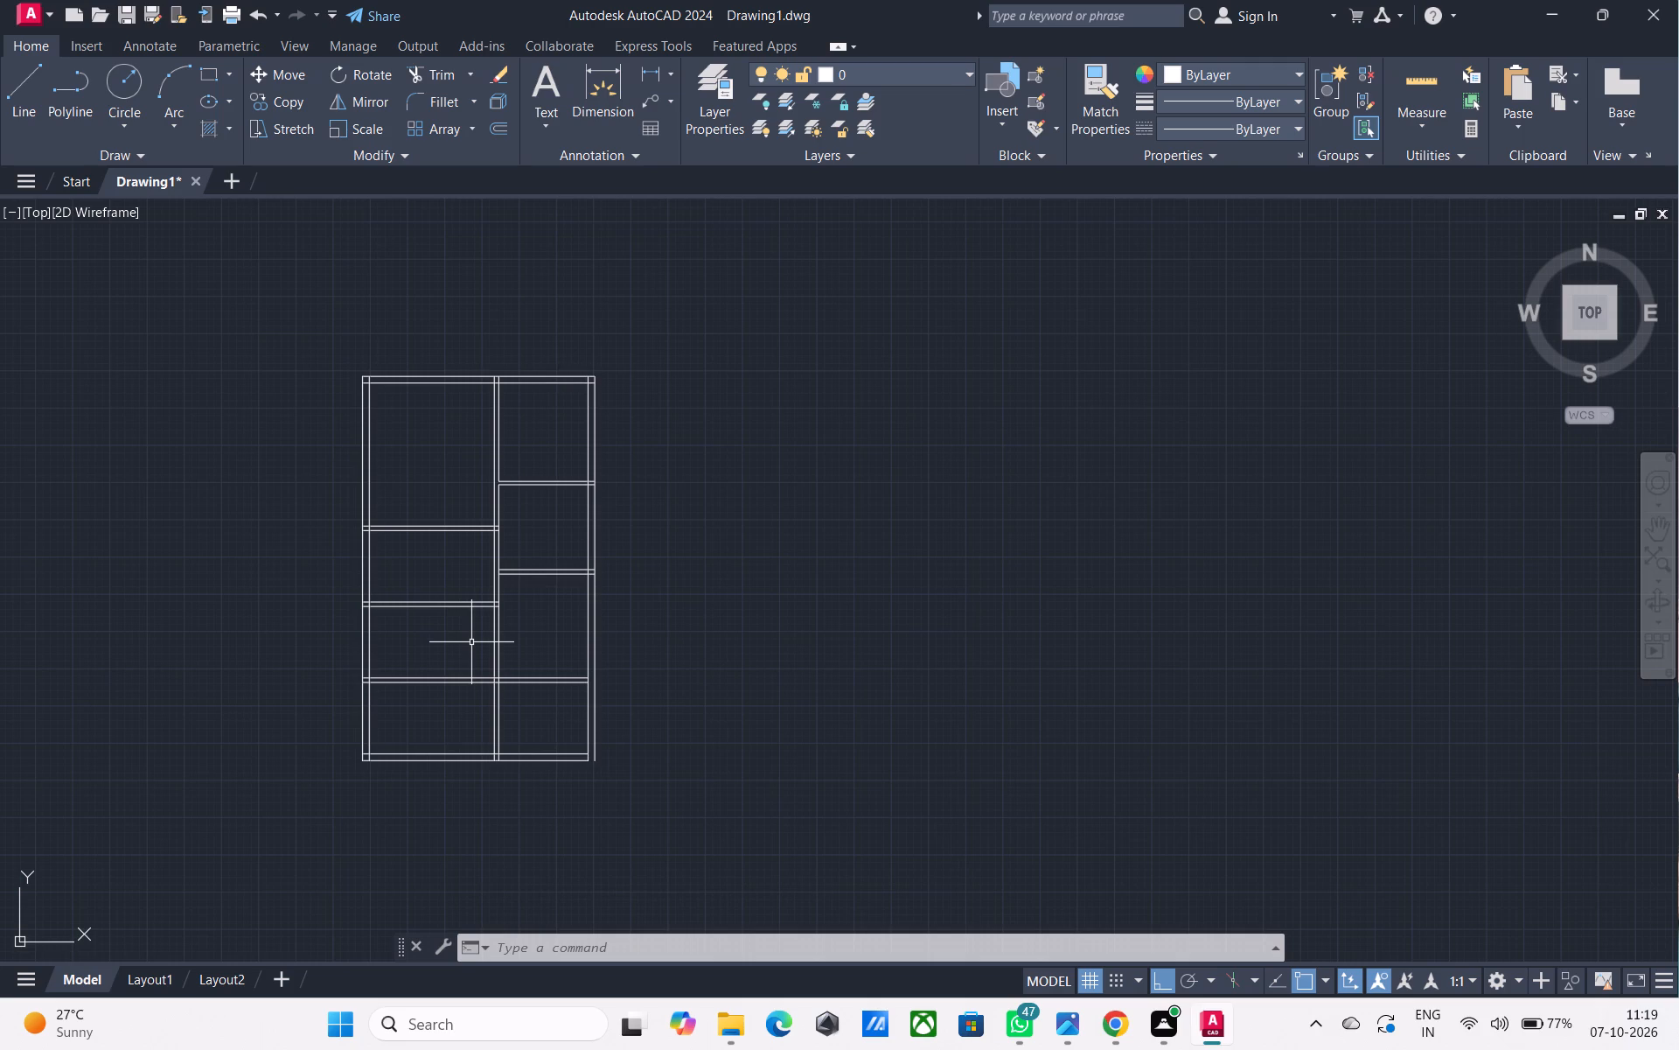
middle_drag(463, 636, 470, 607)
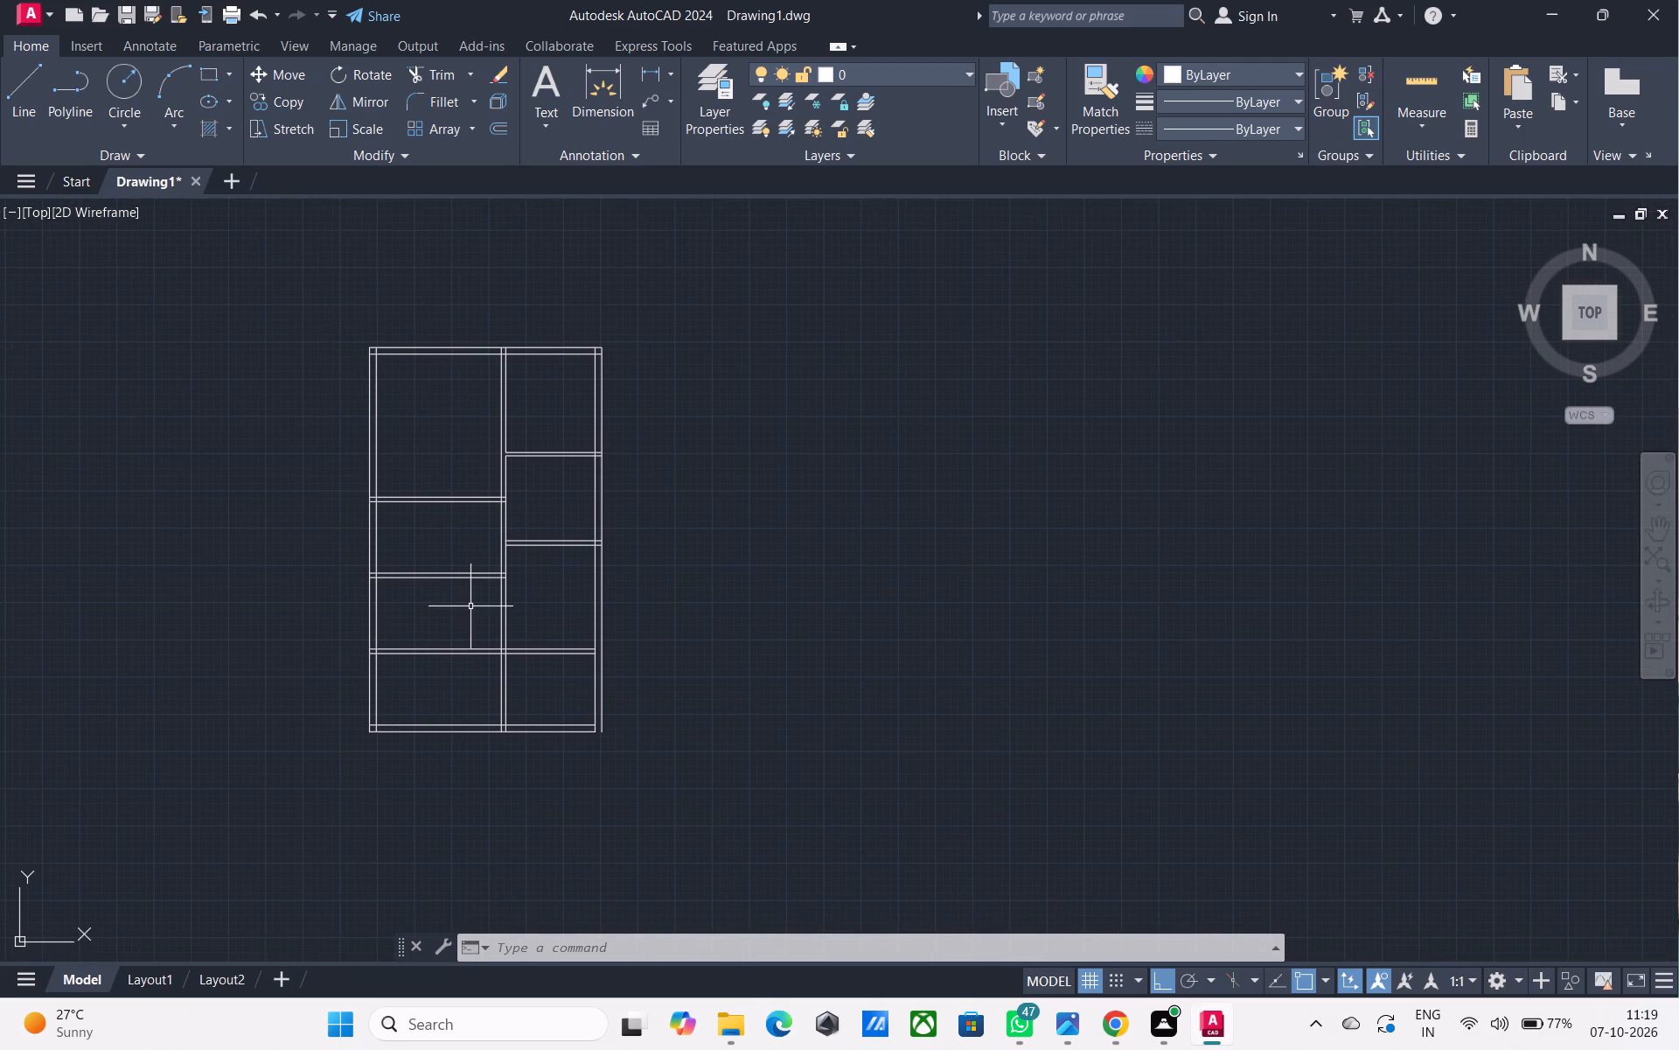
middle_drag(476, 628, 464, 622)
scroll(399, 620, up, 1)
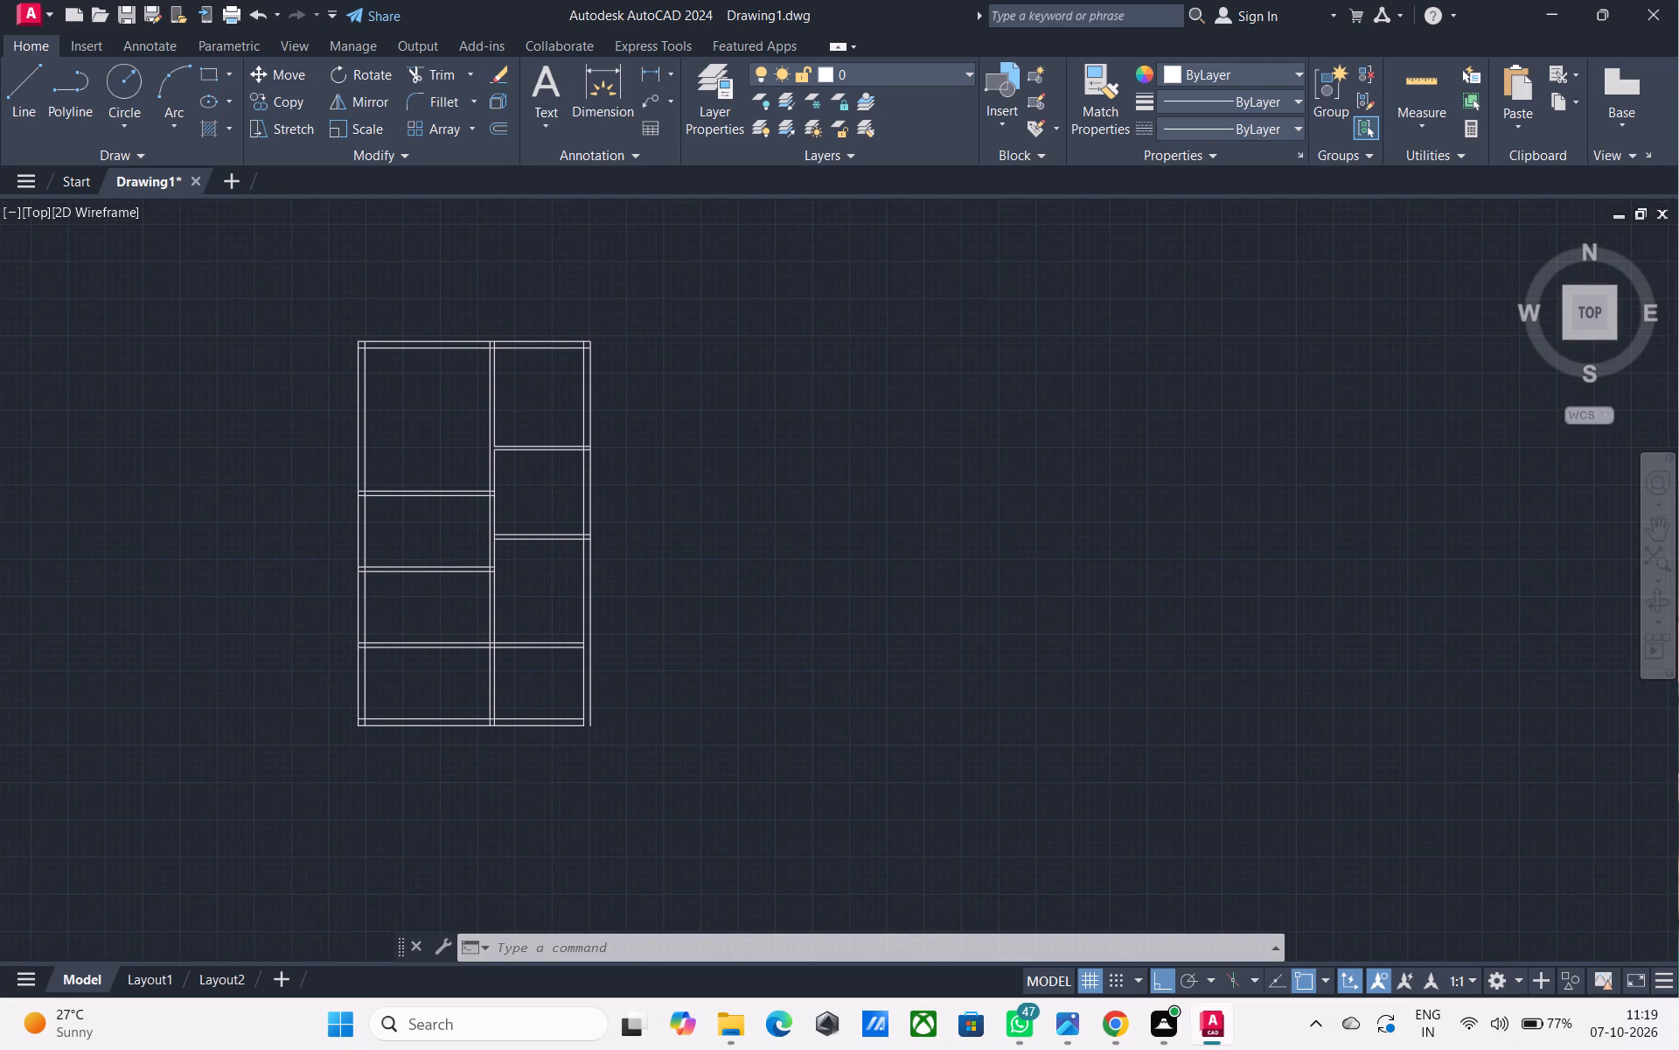
Measure the room height below the new left-column partition along the left wall's inner line.
text(L)
key(space)
scroll(350, 646, up, 1)
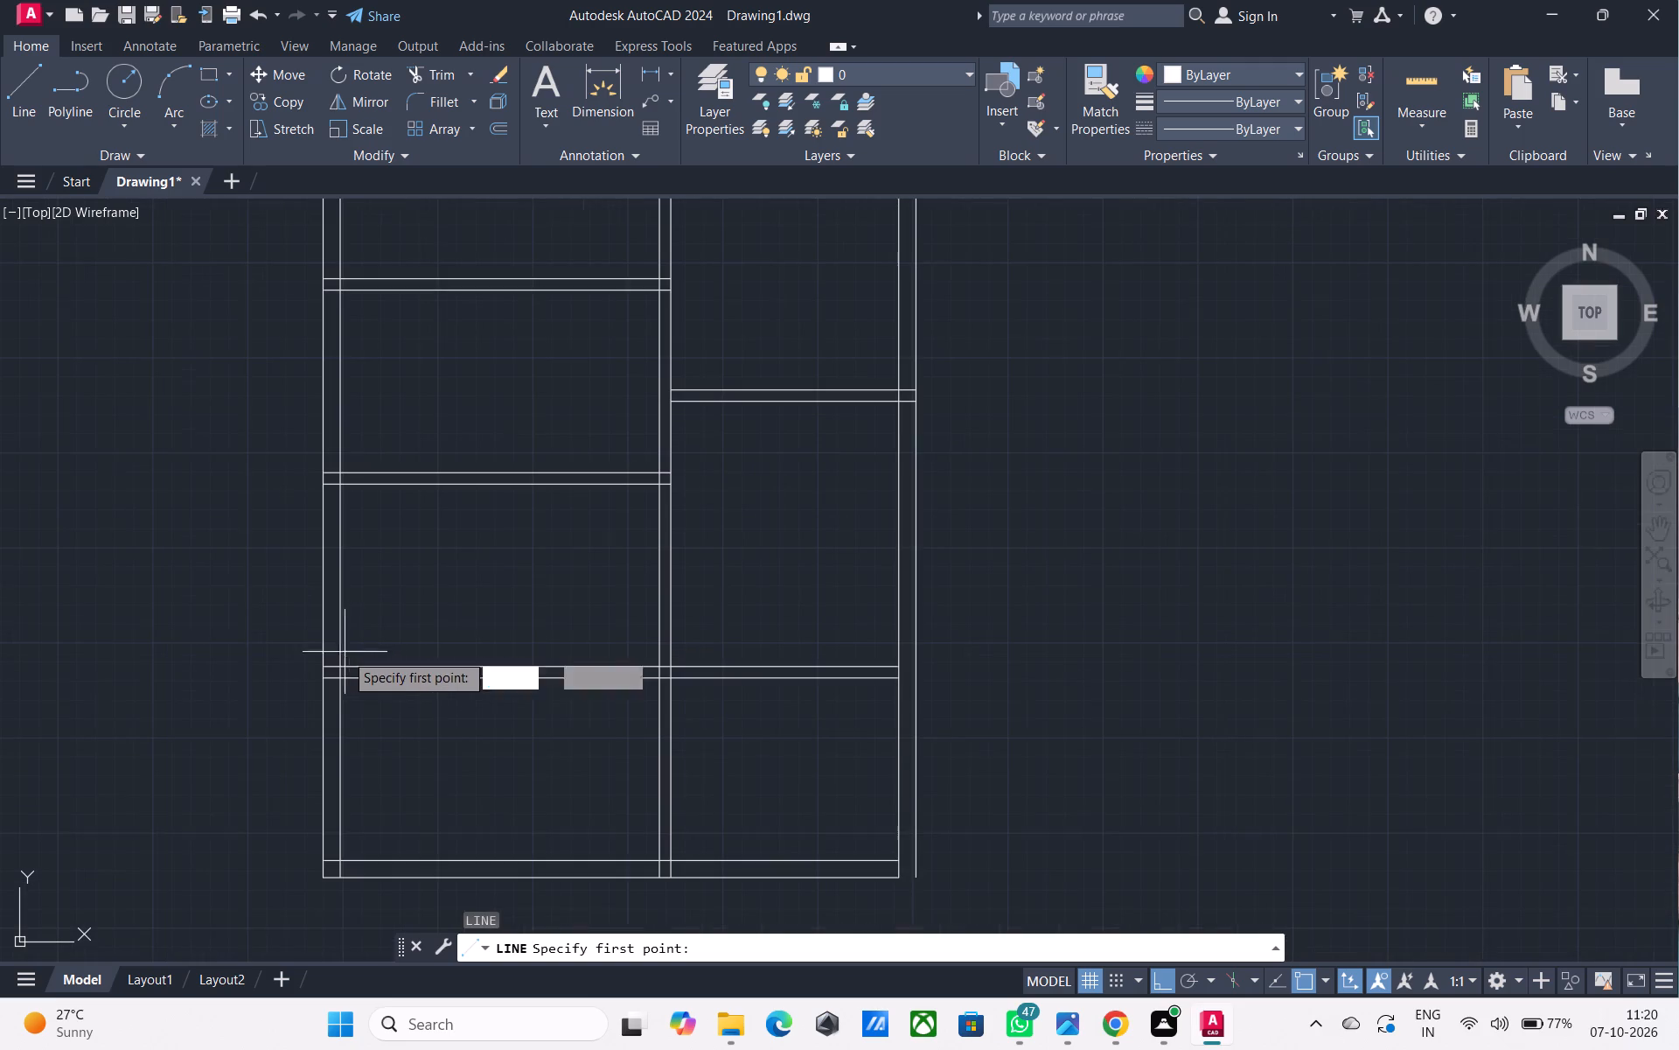
click(338, 666)
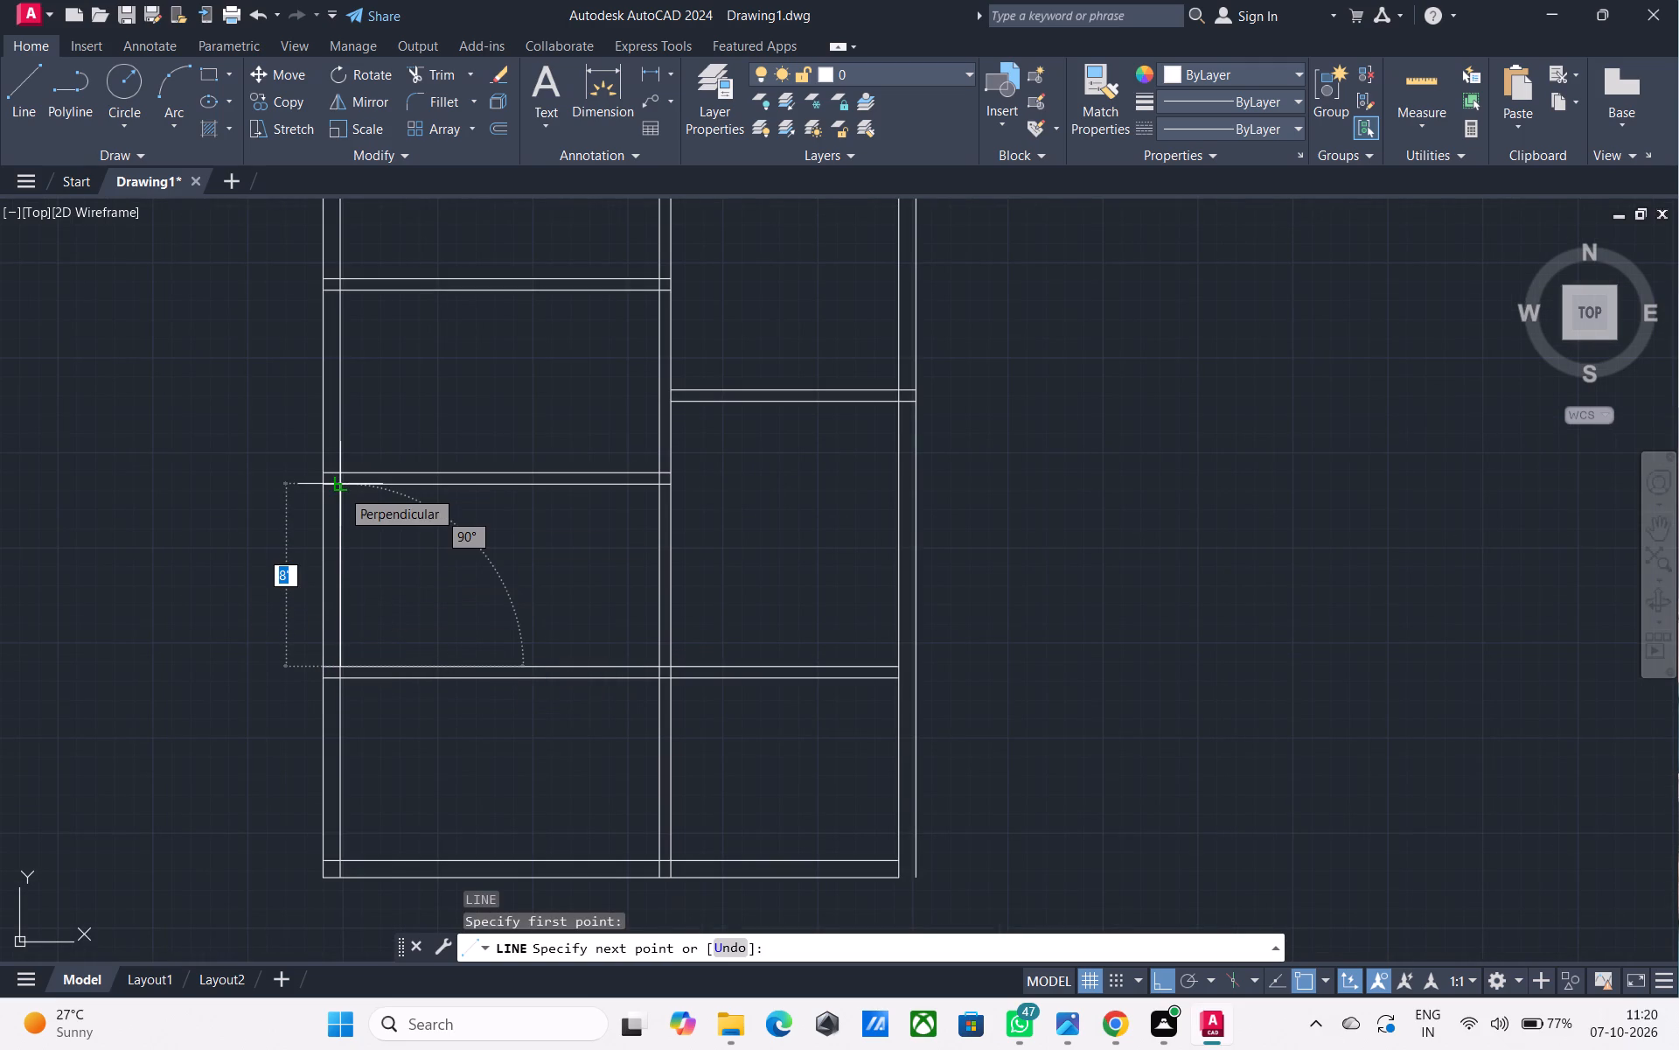
key(Escape)
Delete the two horizontal partition lines that cross both columns just above the bottom wall.
middle_drag(514, 587, 491, 681)
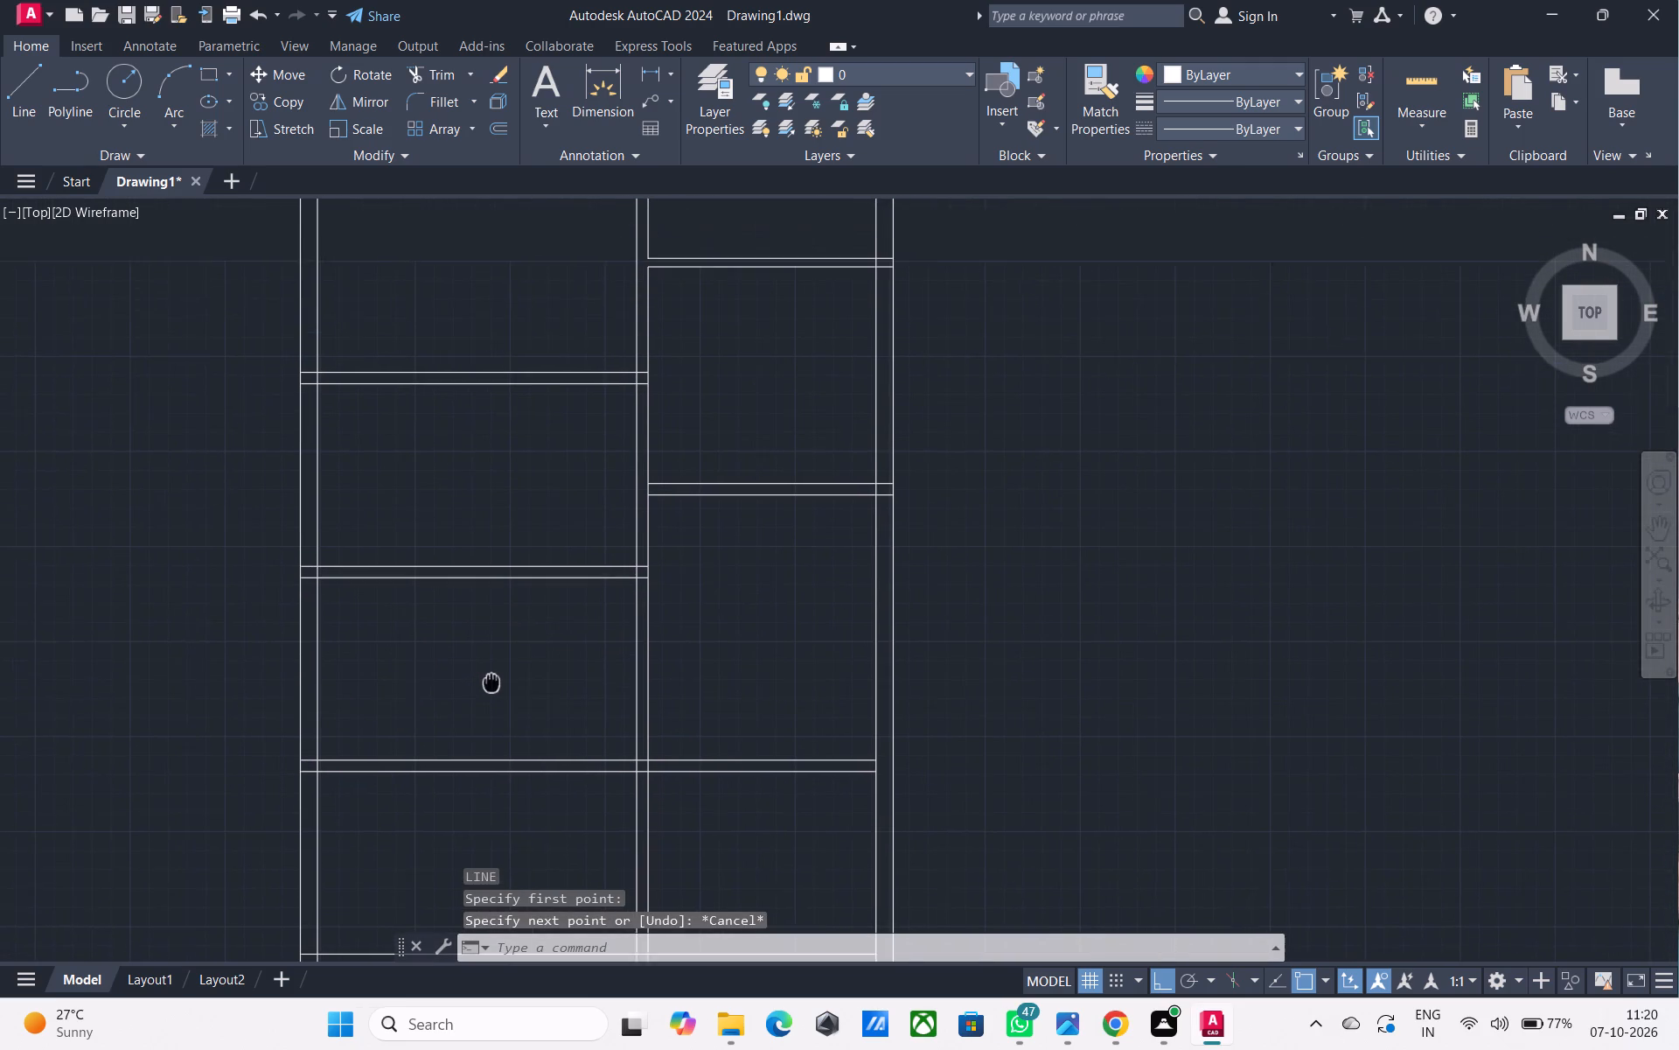
middle_drag(491, 681, 491, 685)
scroll(494, 688, down, 1)
middle_drag(494, 688, 512, 597)
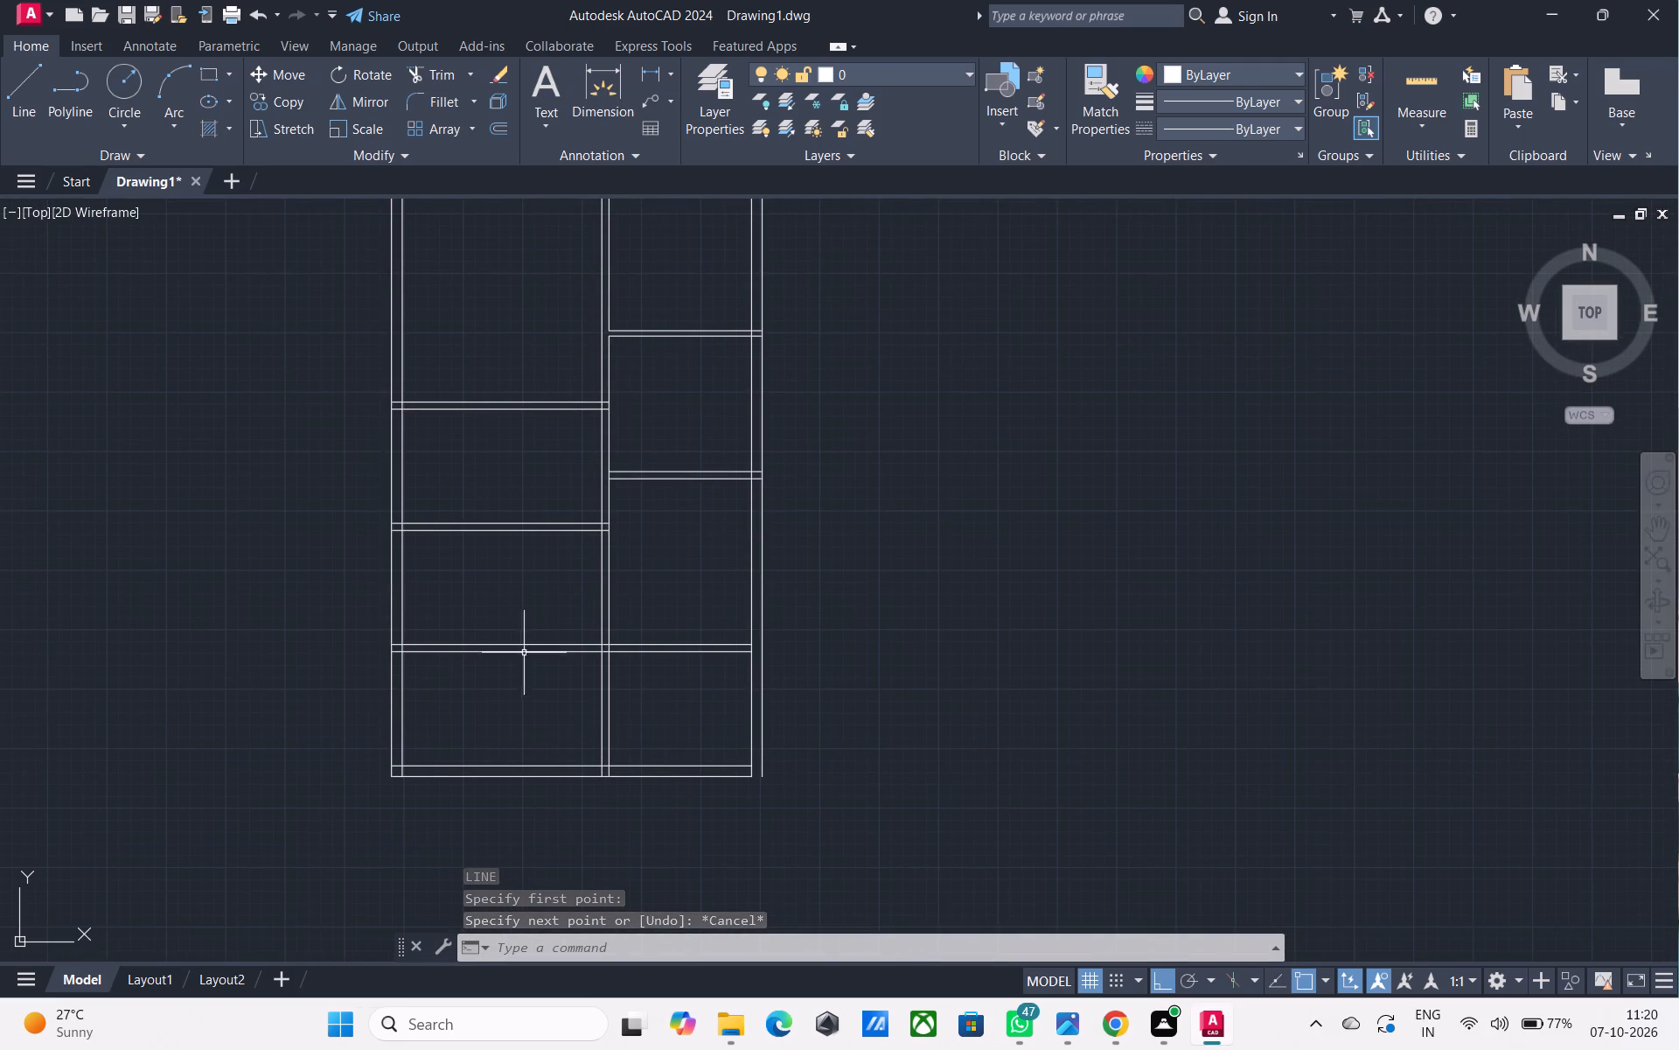
click(528, 667)
click(518, 626)
key(Delete)
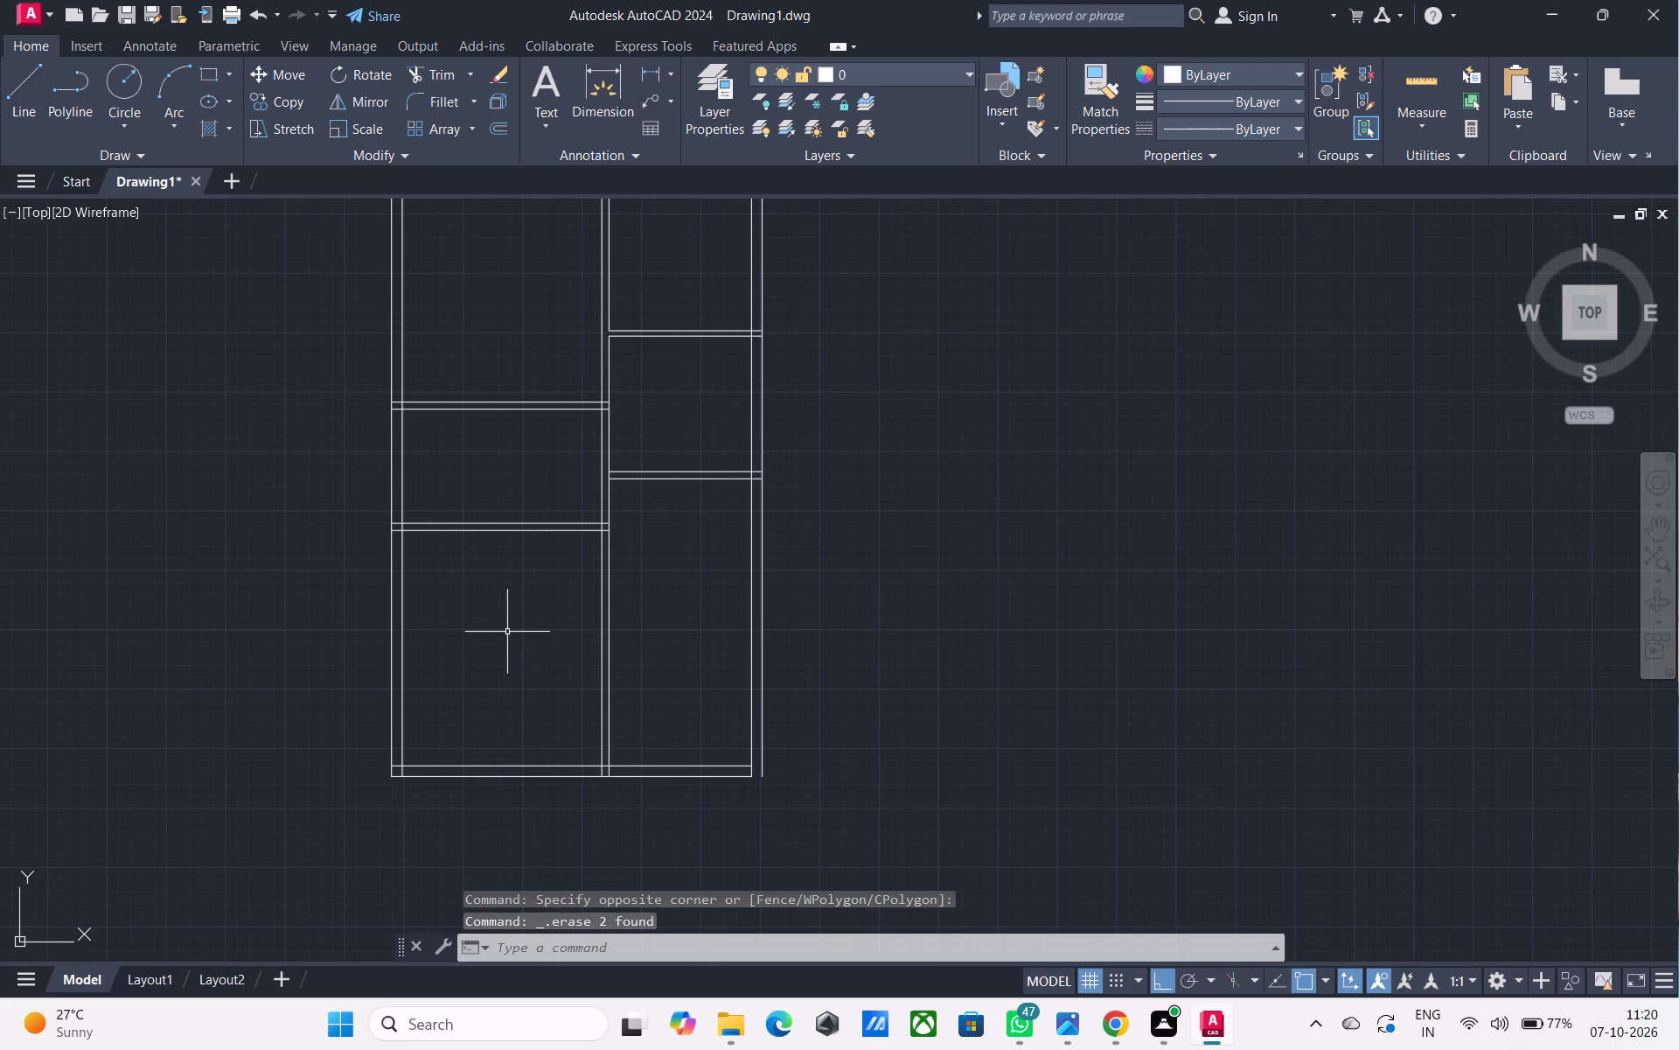
Offset the lower line of the lowest left-column partition 12' downward, and offset the new line 6" to form the partition's thickness.
text(O)
key(space)
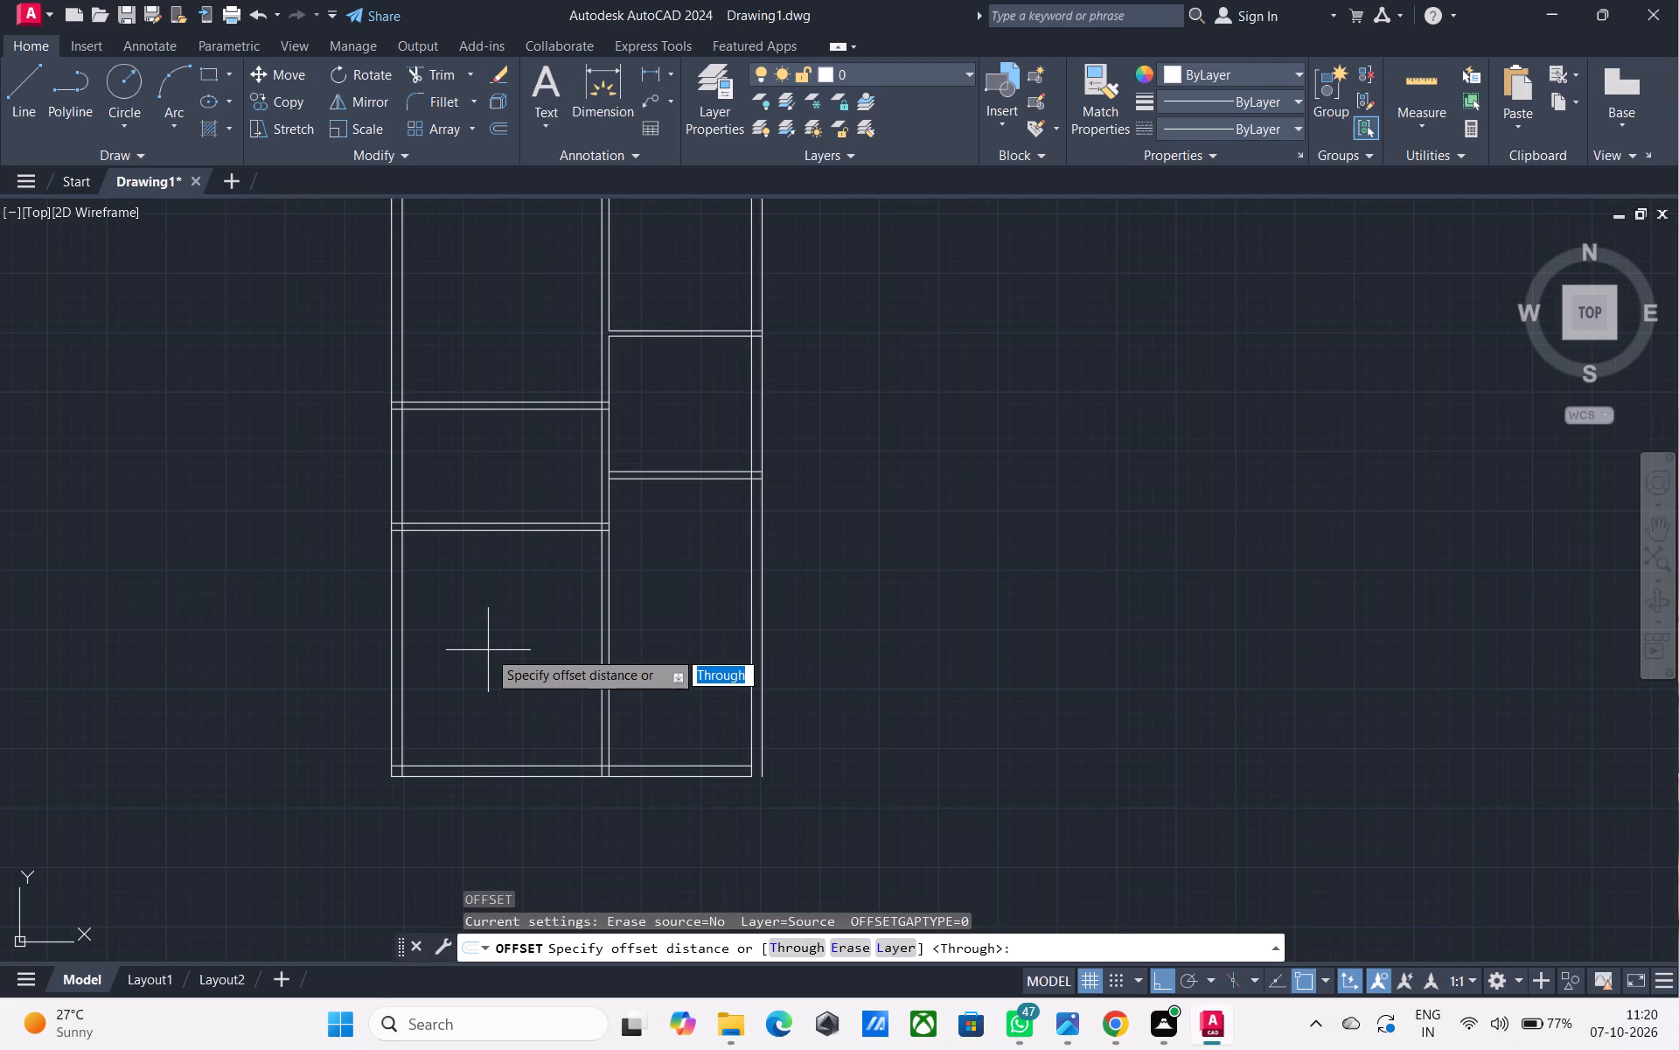
text(12')
key(Return)
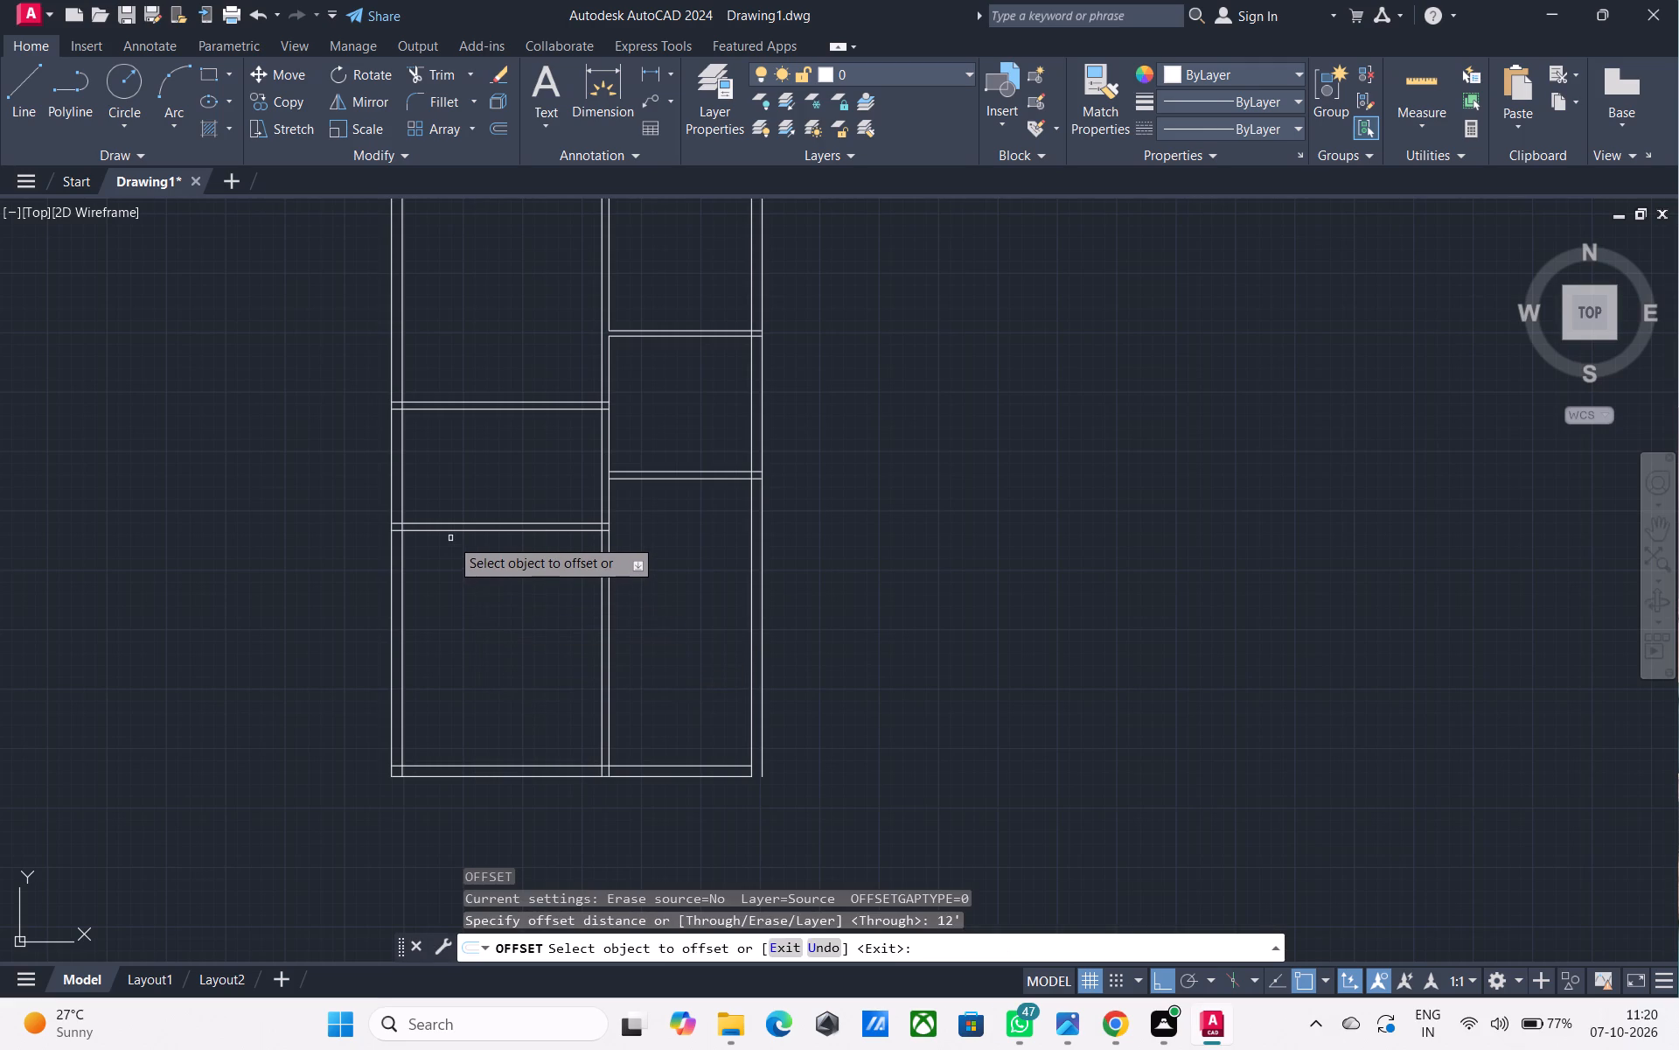
click(454, 533)
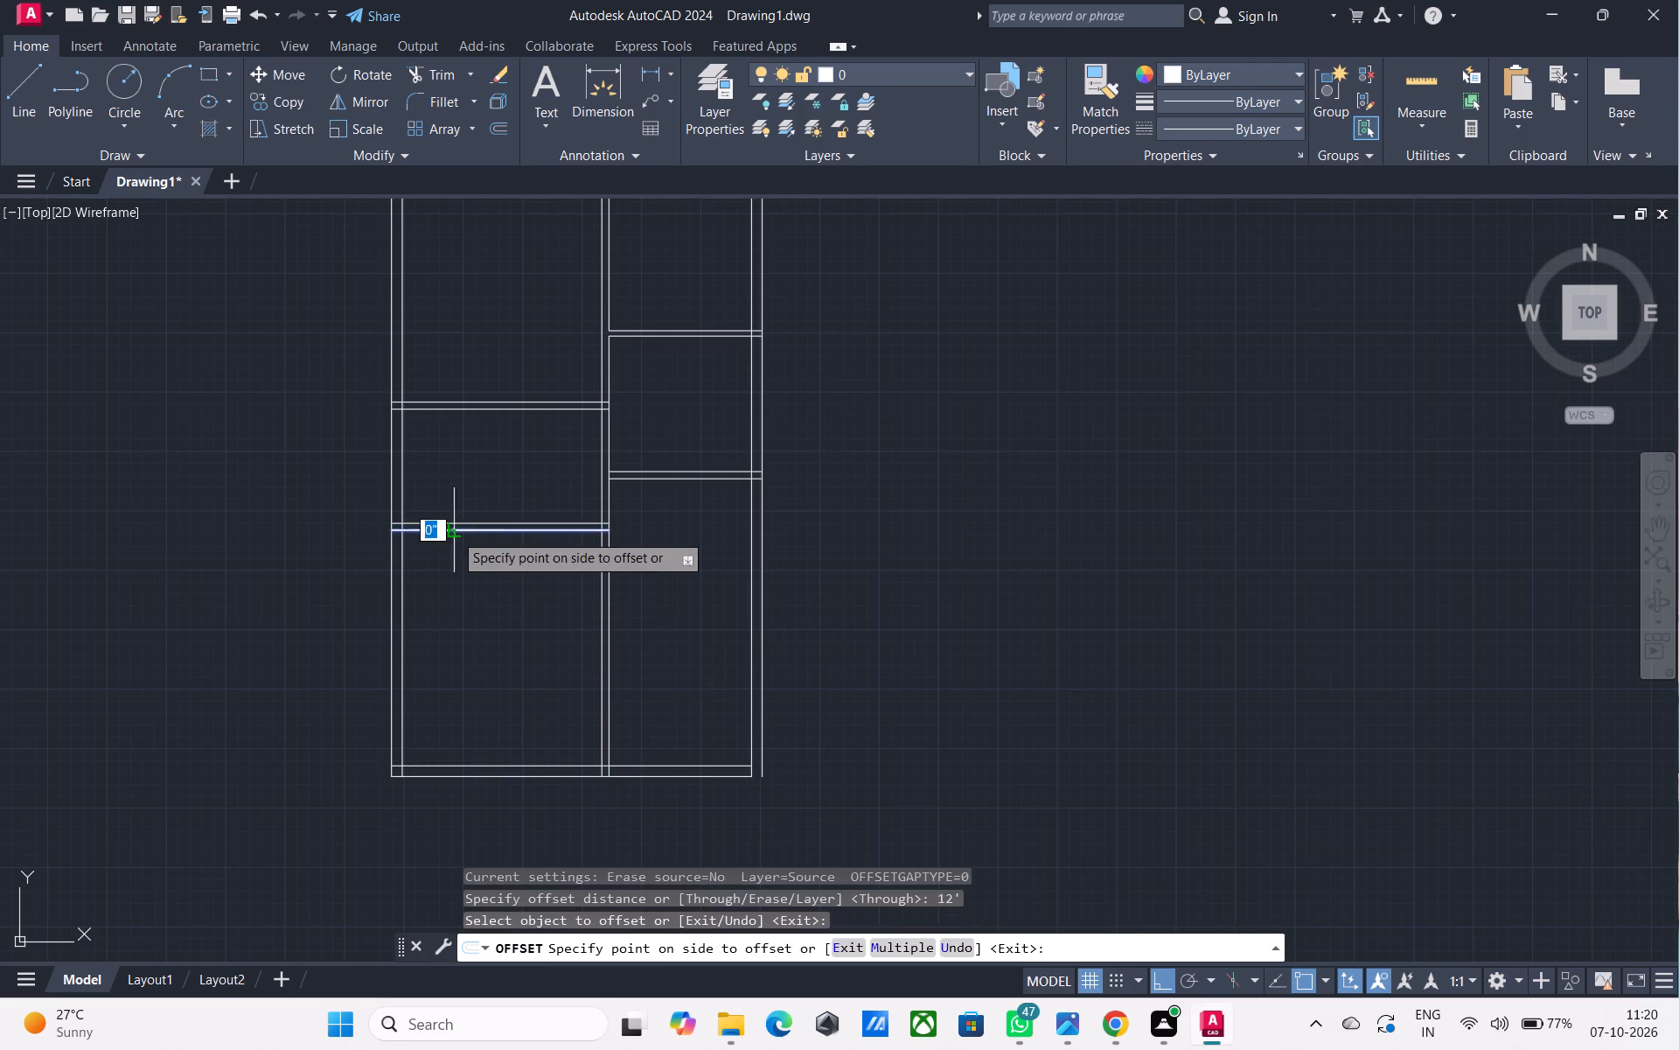
click(446, 611)
click(469, 699)
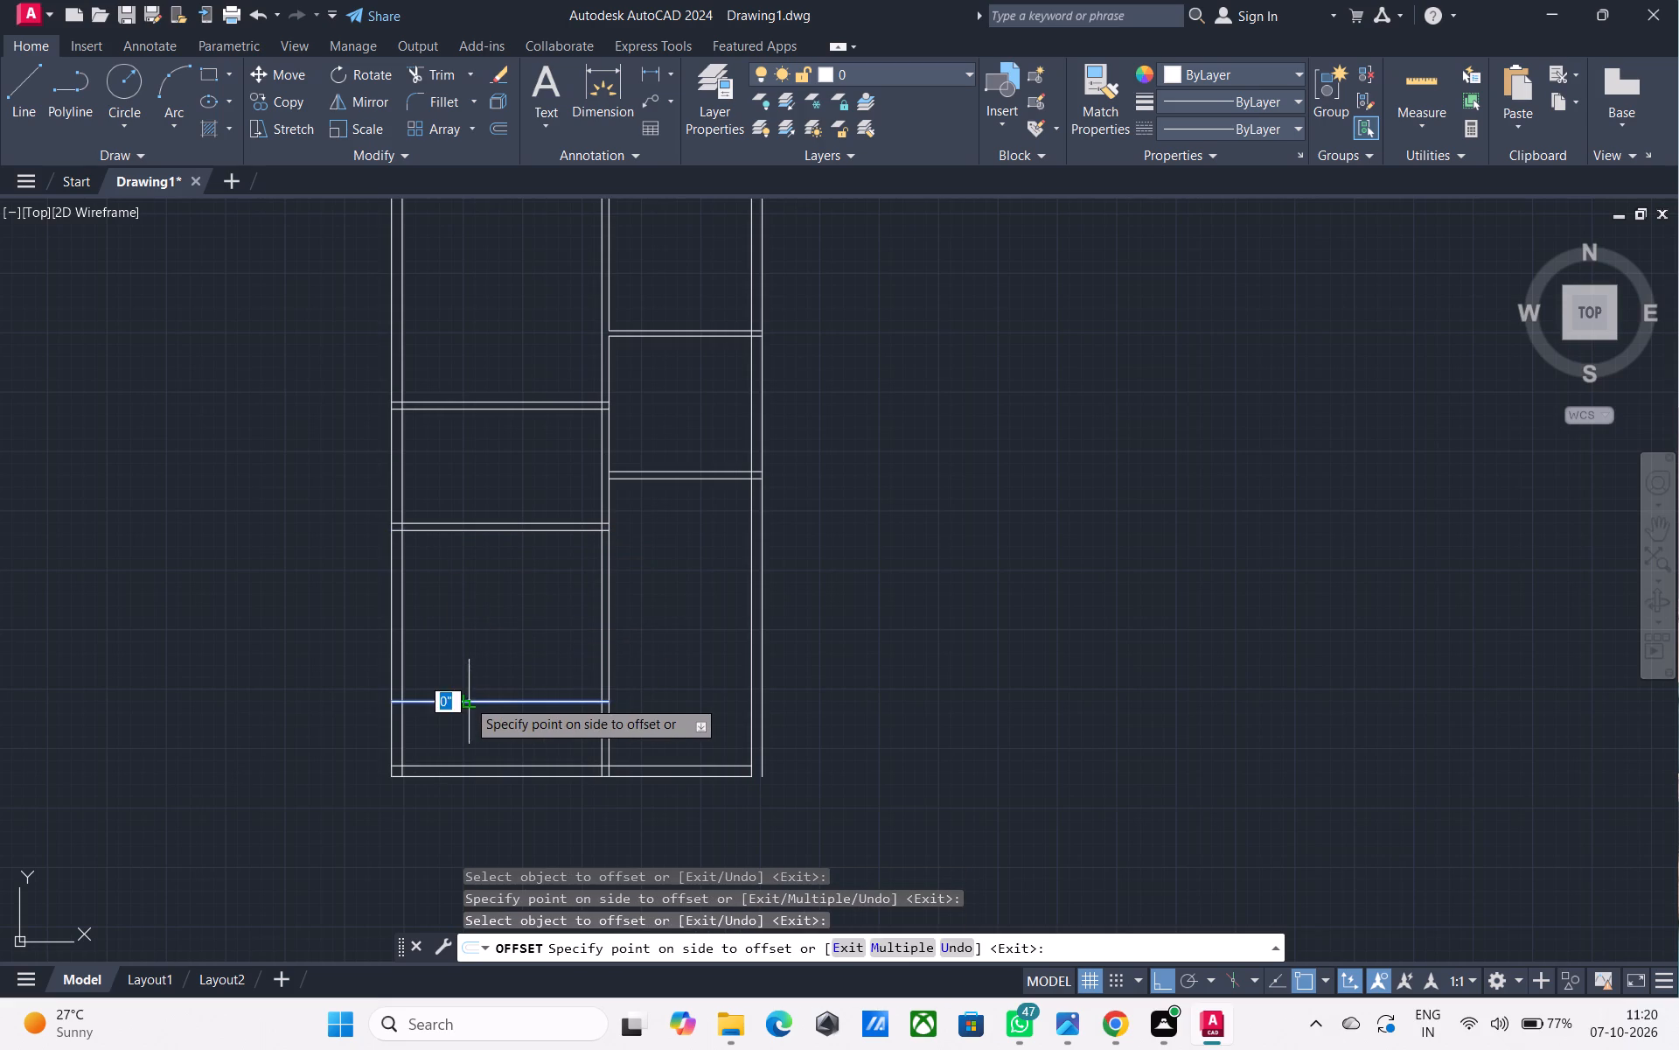
text(6")
key(Return)
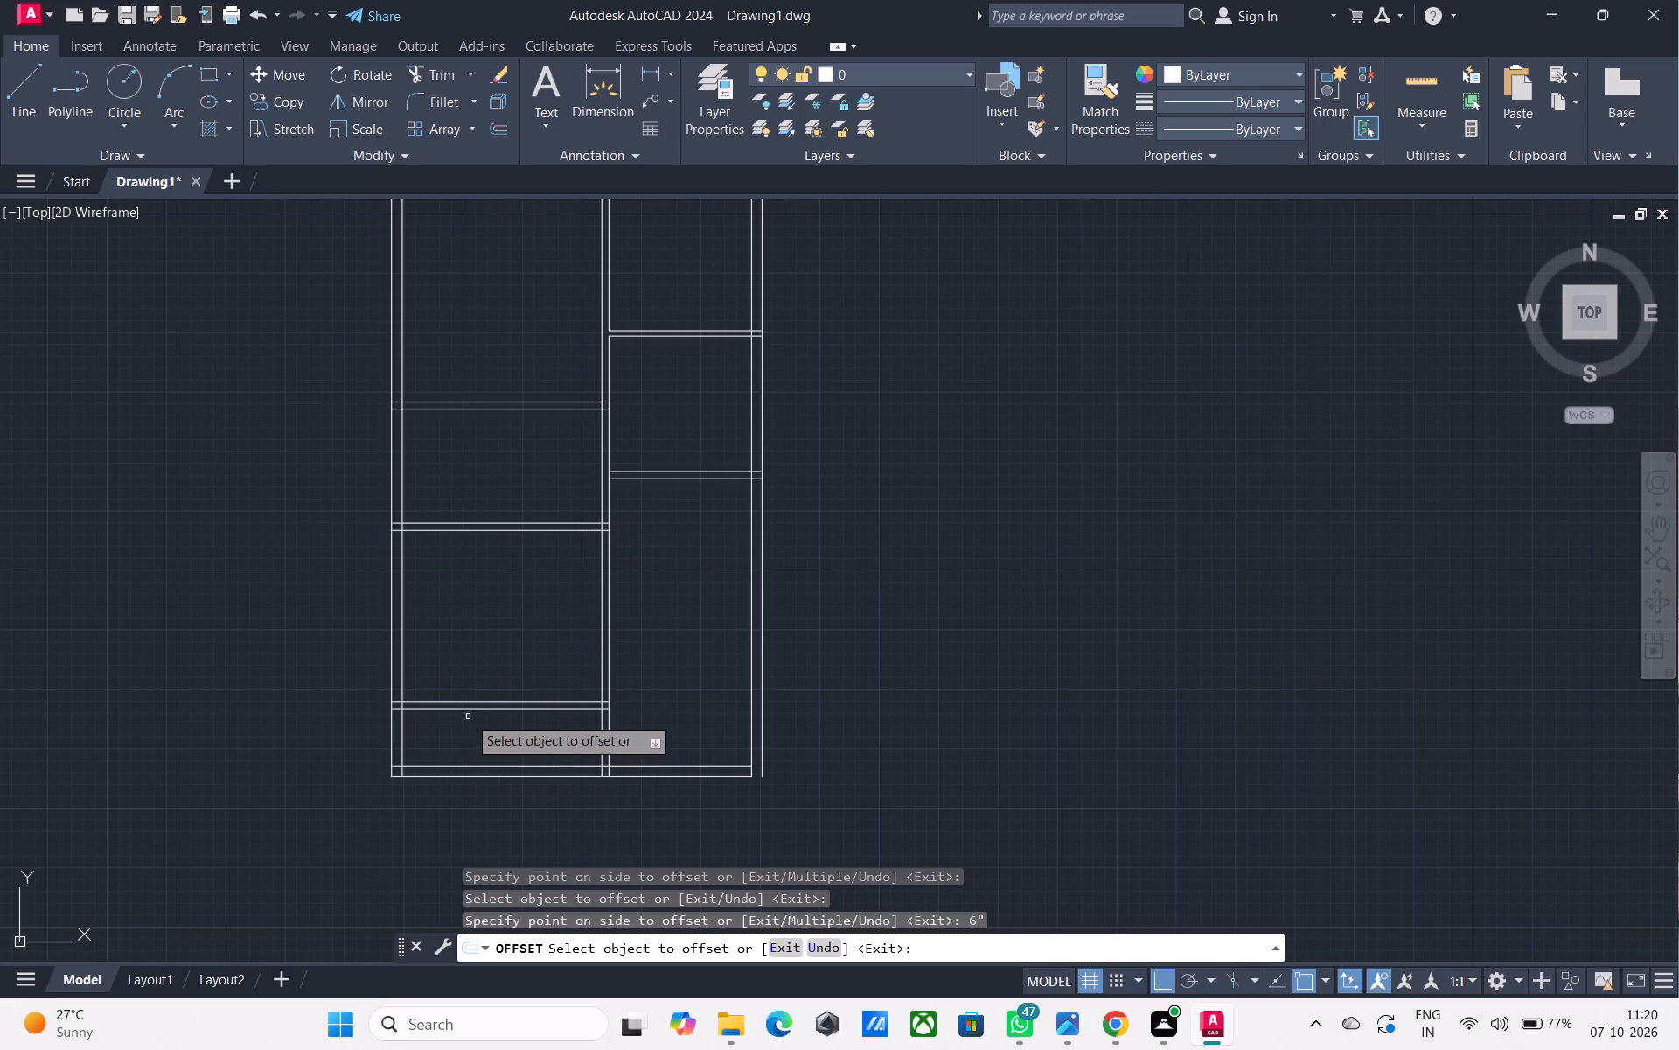
Offset the lower line of the new left-column partition 10' downward, below the existing bottom wall.
click(474, 711)
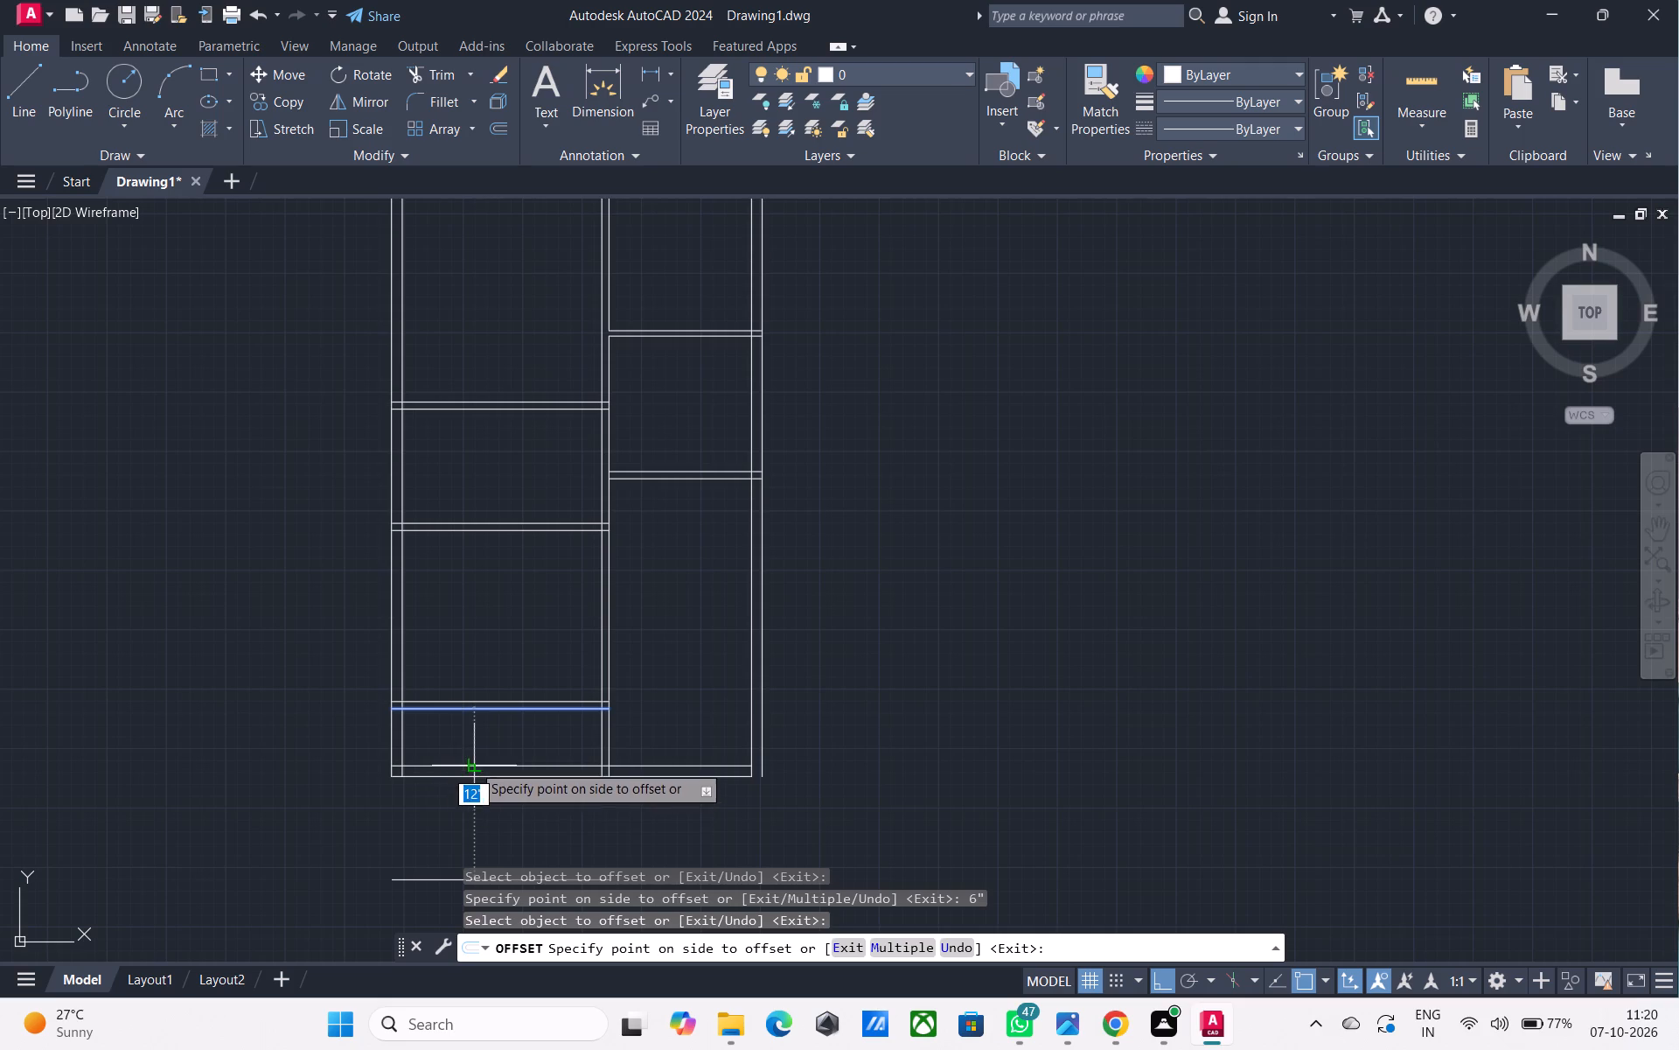
middle_drag(472, 764, 469, 671)
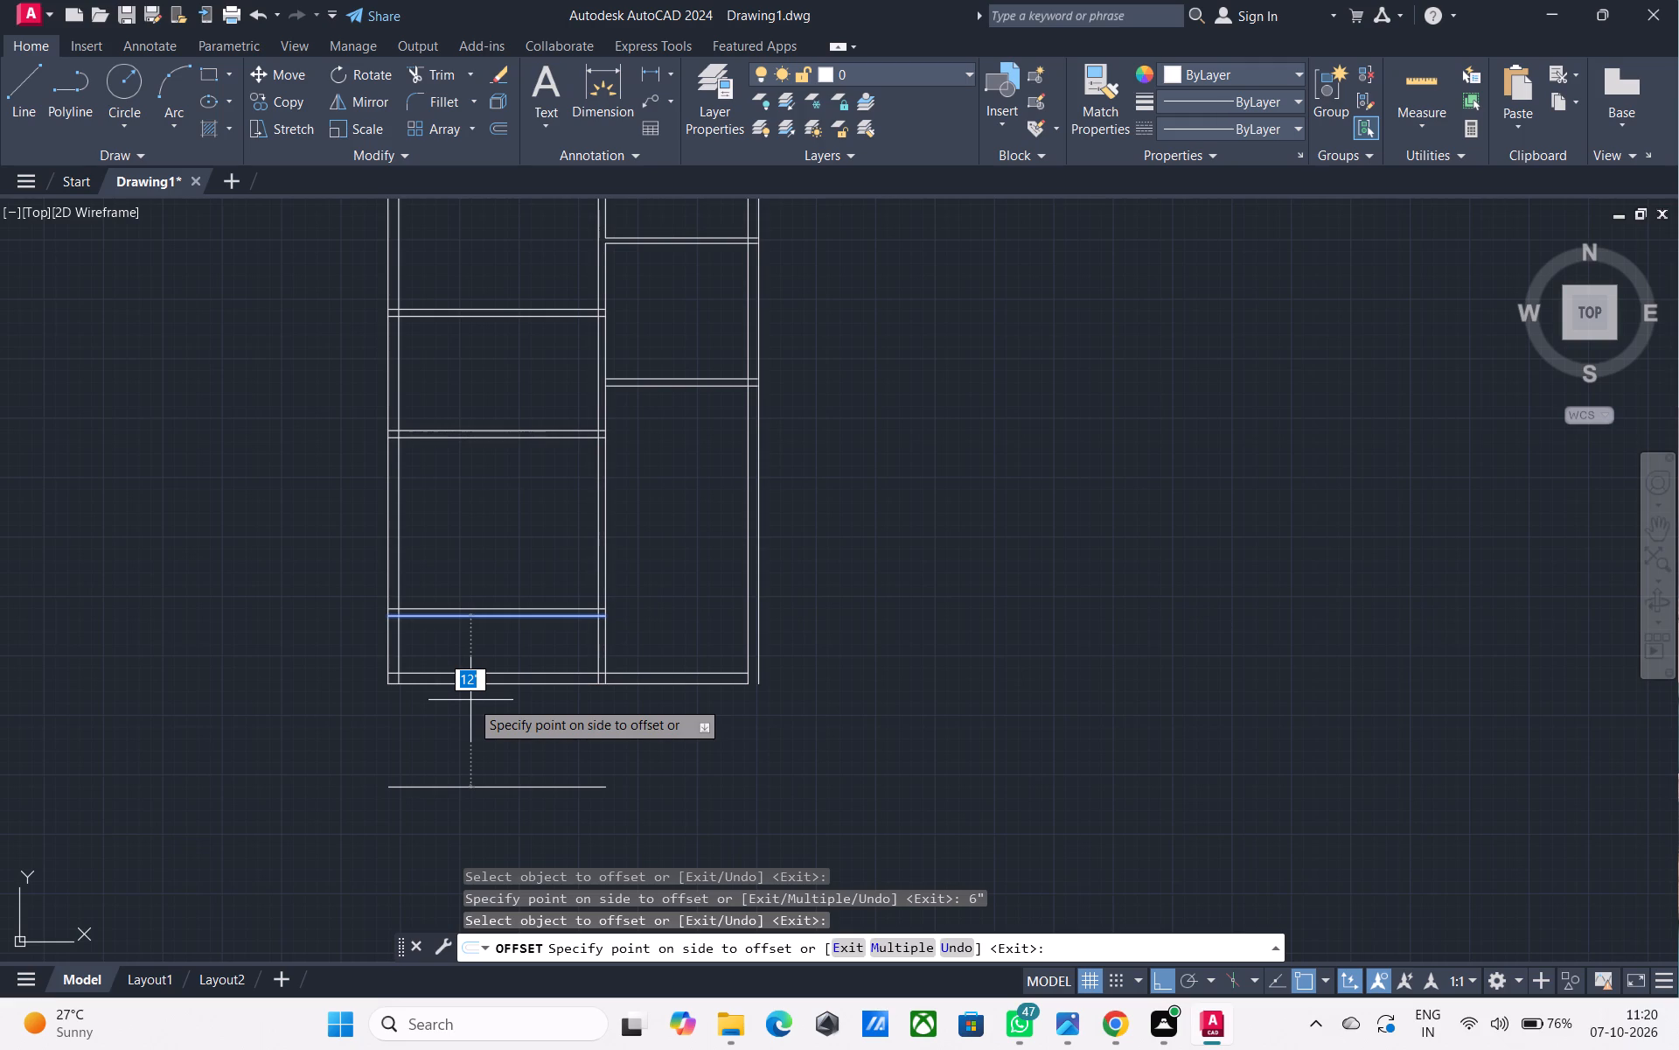
text(10')
key(Return)
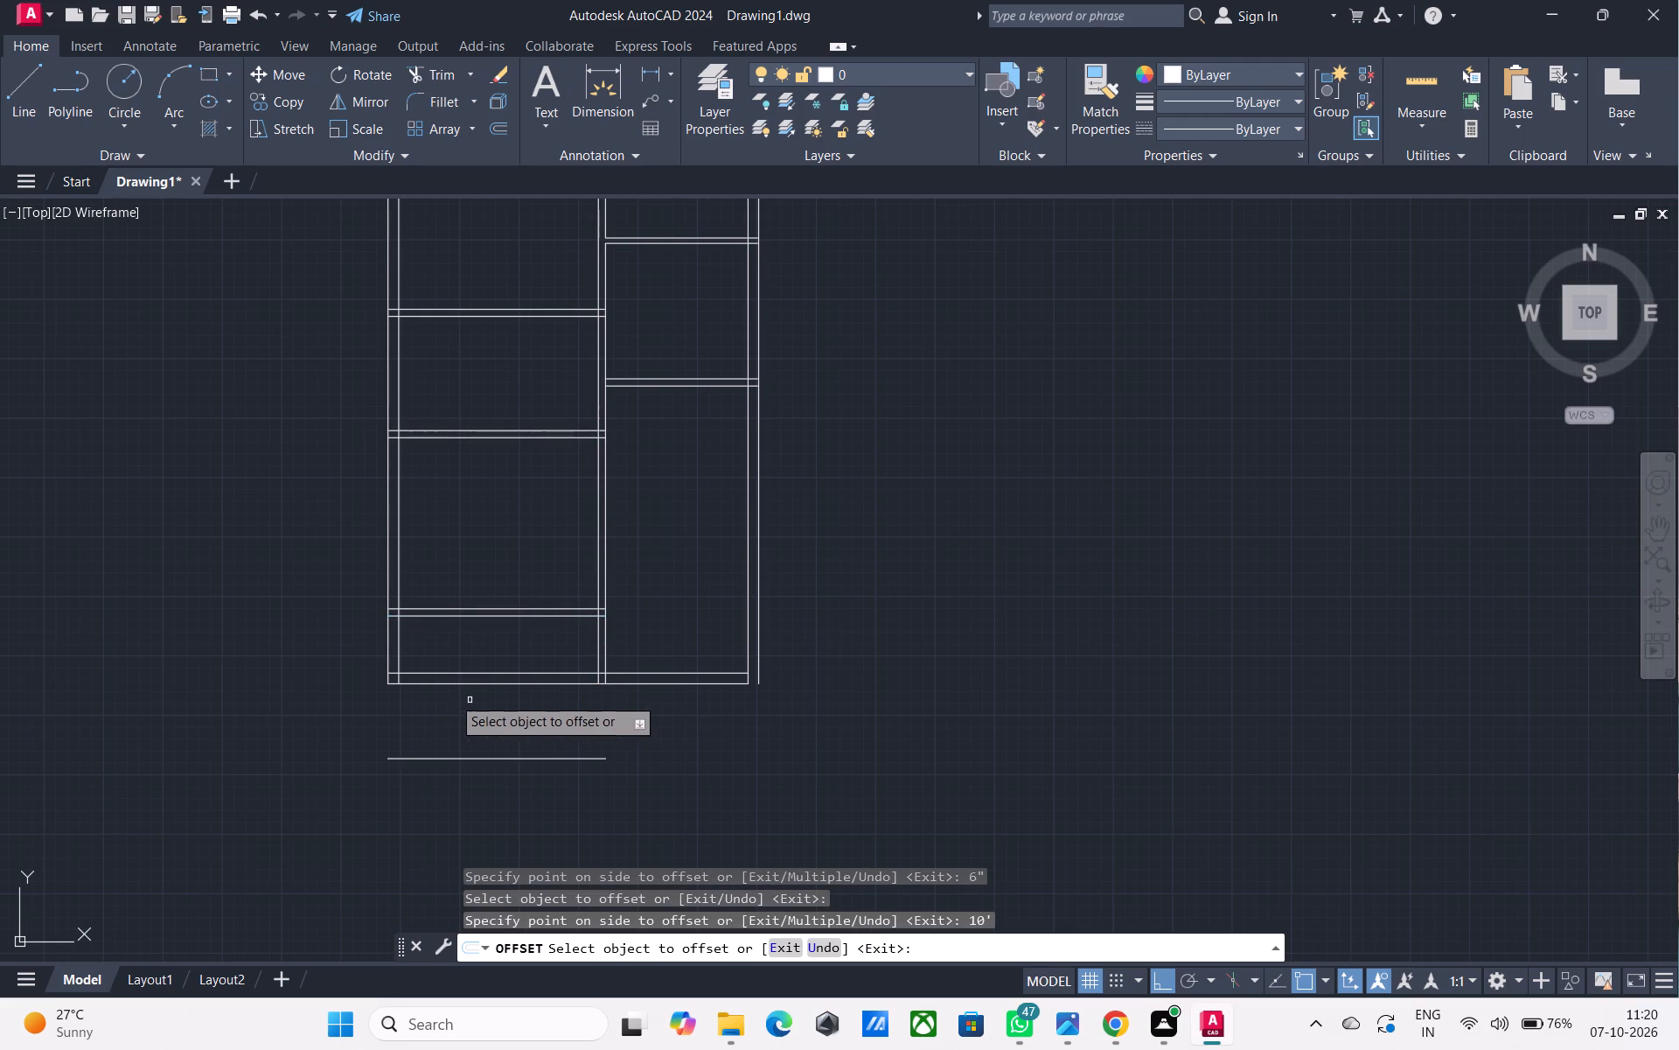
key(Escape)
Extend the left wall's two lines and the middle vertical partition's two lines down to the new bottom line.
key(e)
text(X)
key(space)
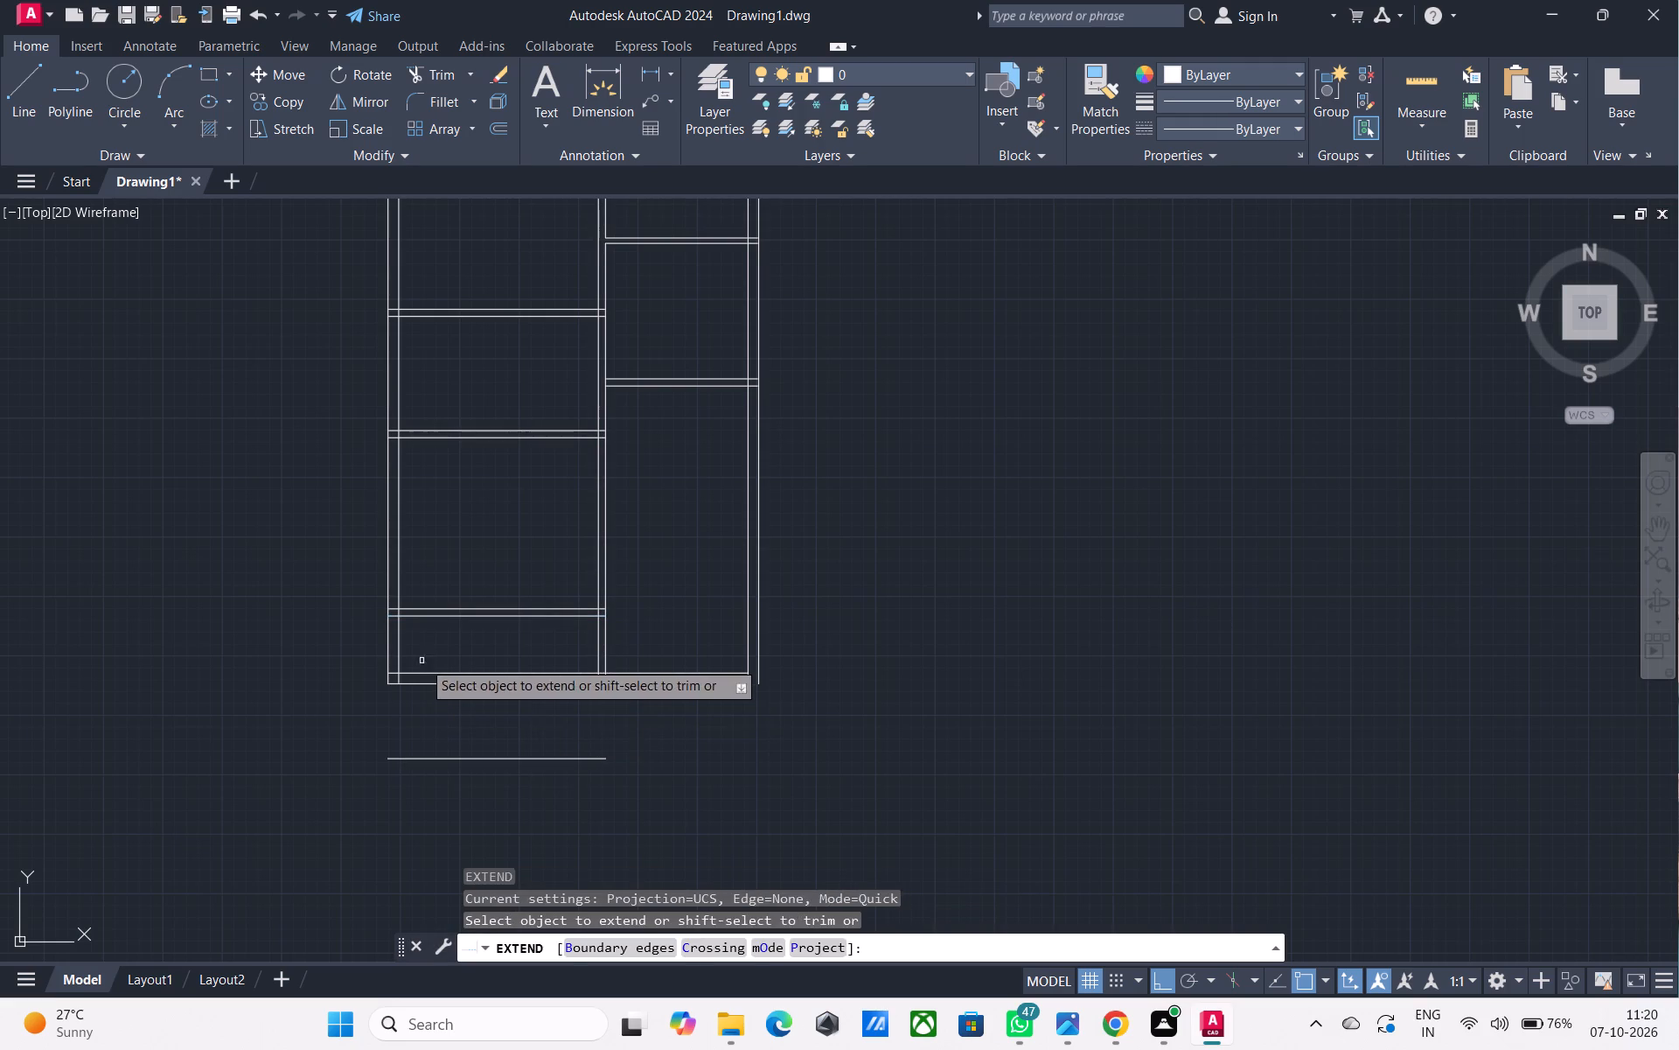
click(423, 658)
click(370, 654)
click(619, 649)
click(556, 654)
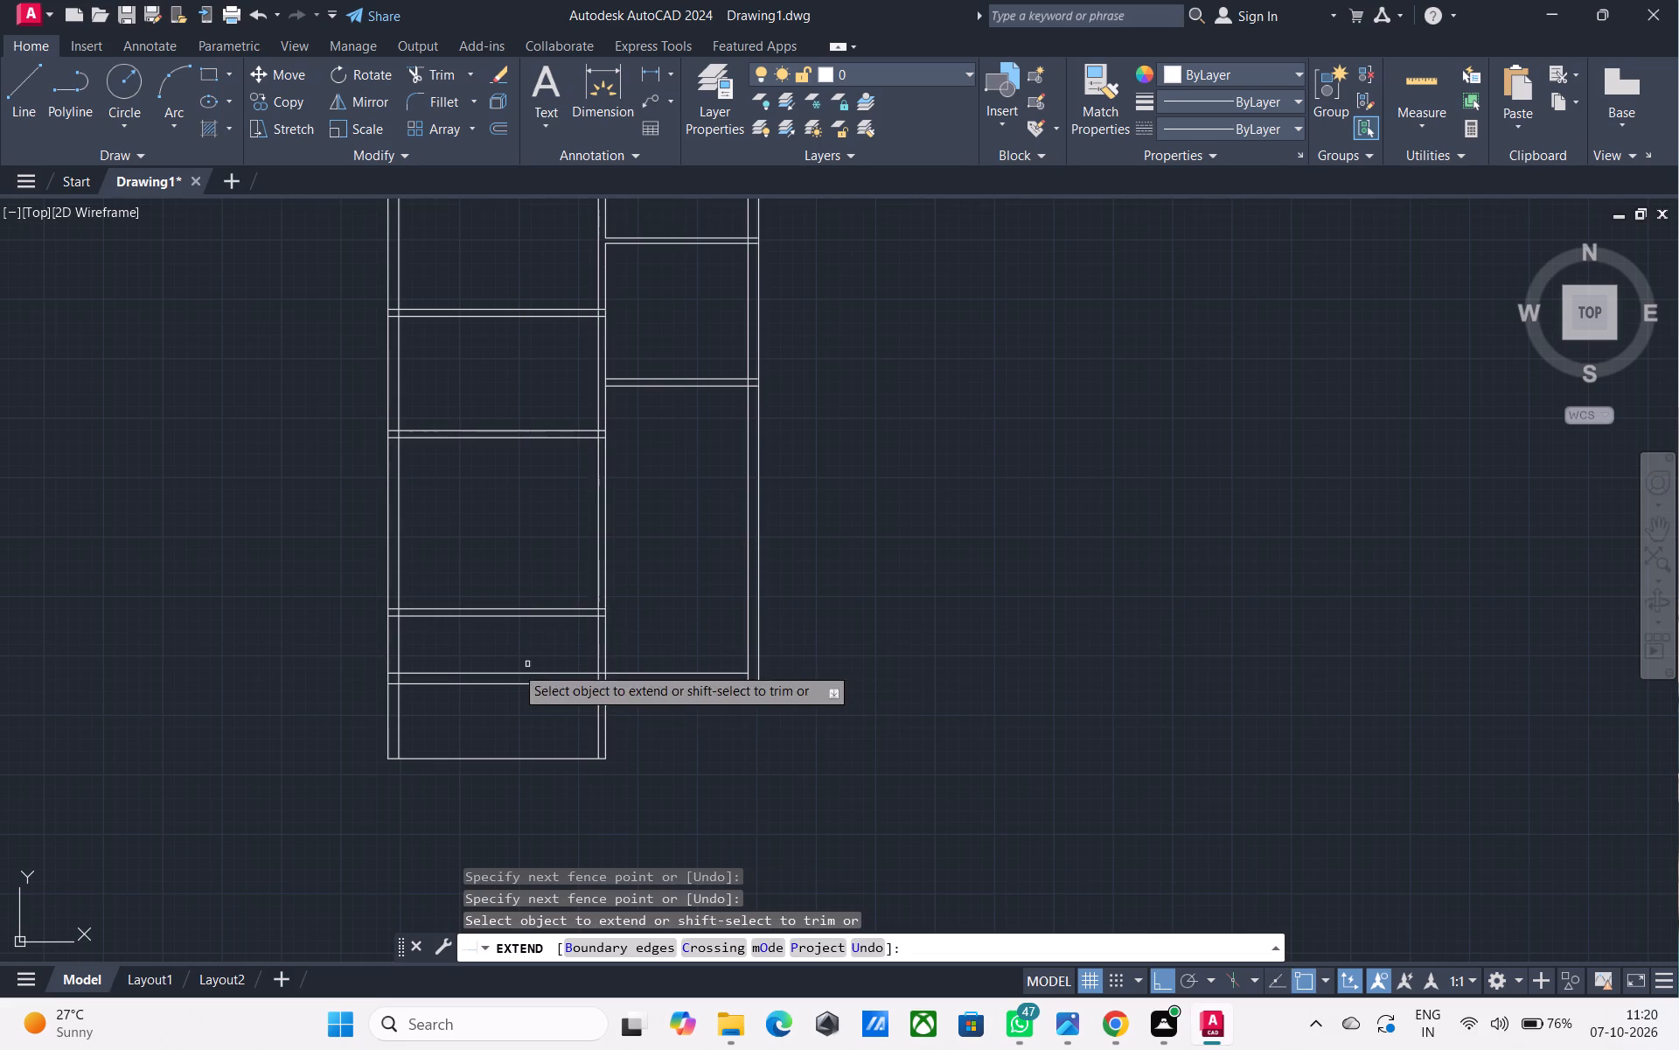
key(Escape)
Trim away the old bottom wall's two lines across the left and right columns.
text(TR)
key(space)
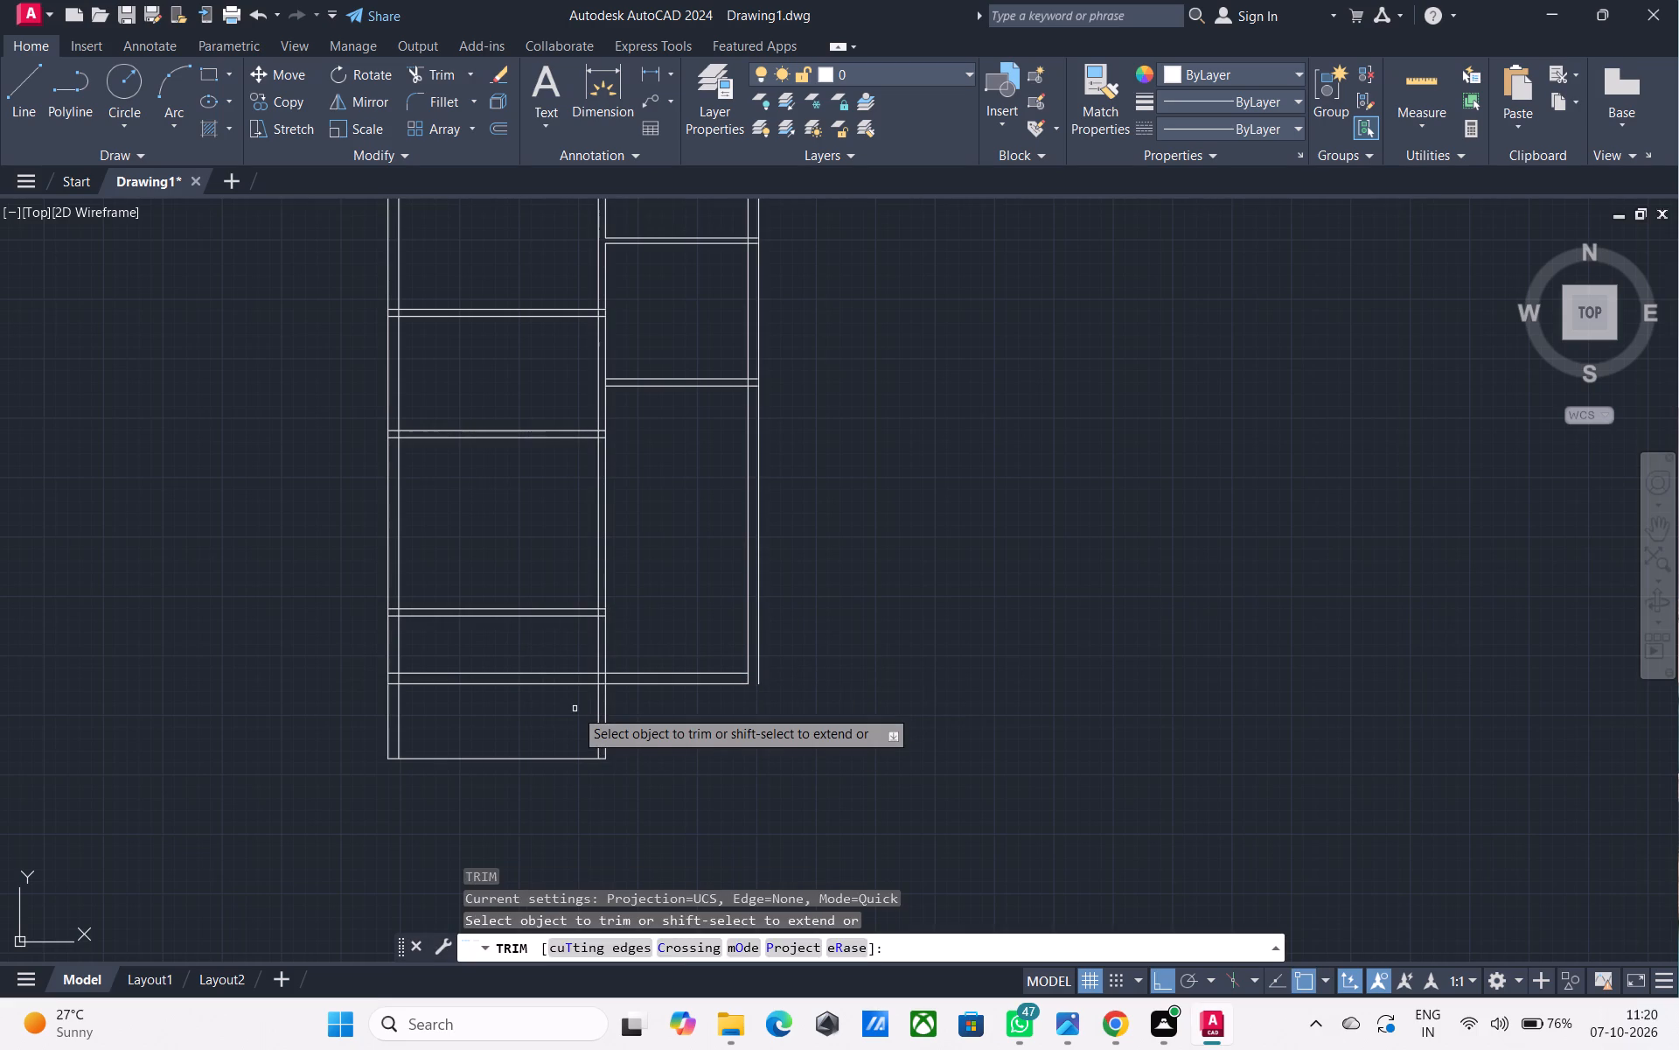
click(575, 708)
click(550, 665)
click(659, 710)
click(664, 640)
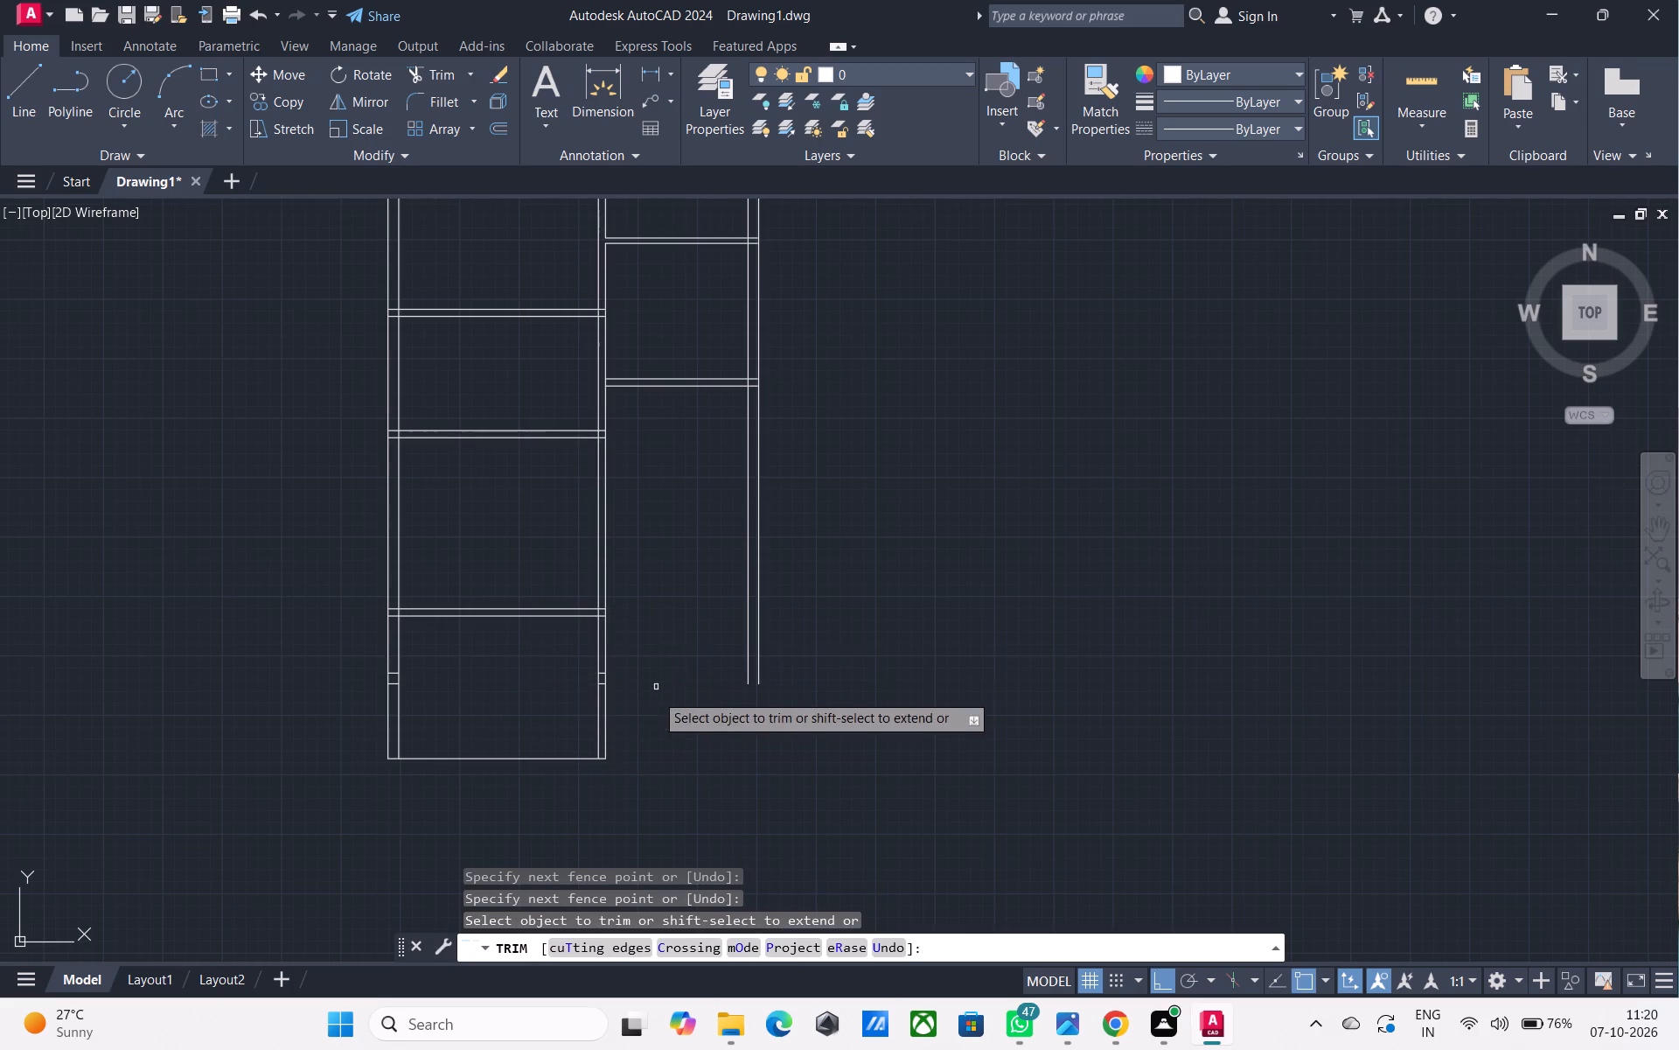
Trim the old bottom wall's leftover stubs inside the middle vertical partition and the left outer wall.
scroll(610, 686, up, 3)
click(581, 689)
click(571, 633)
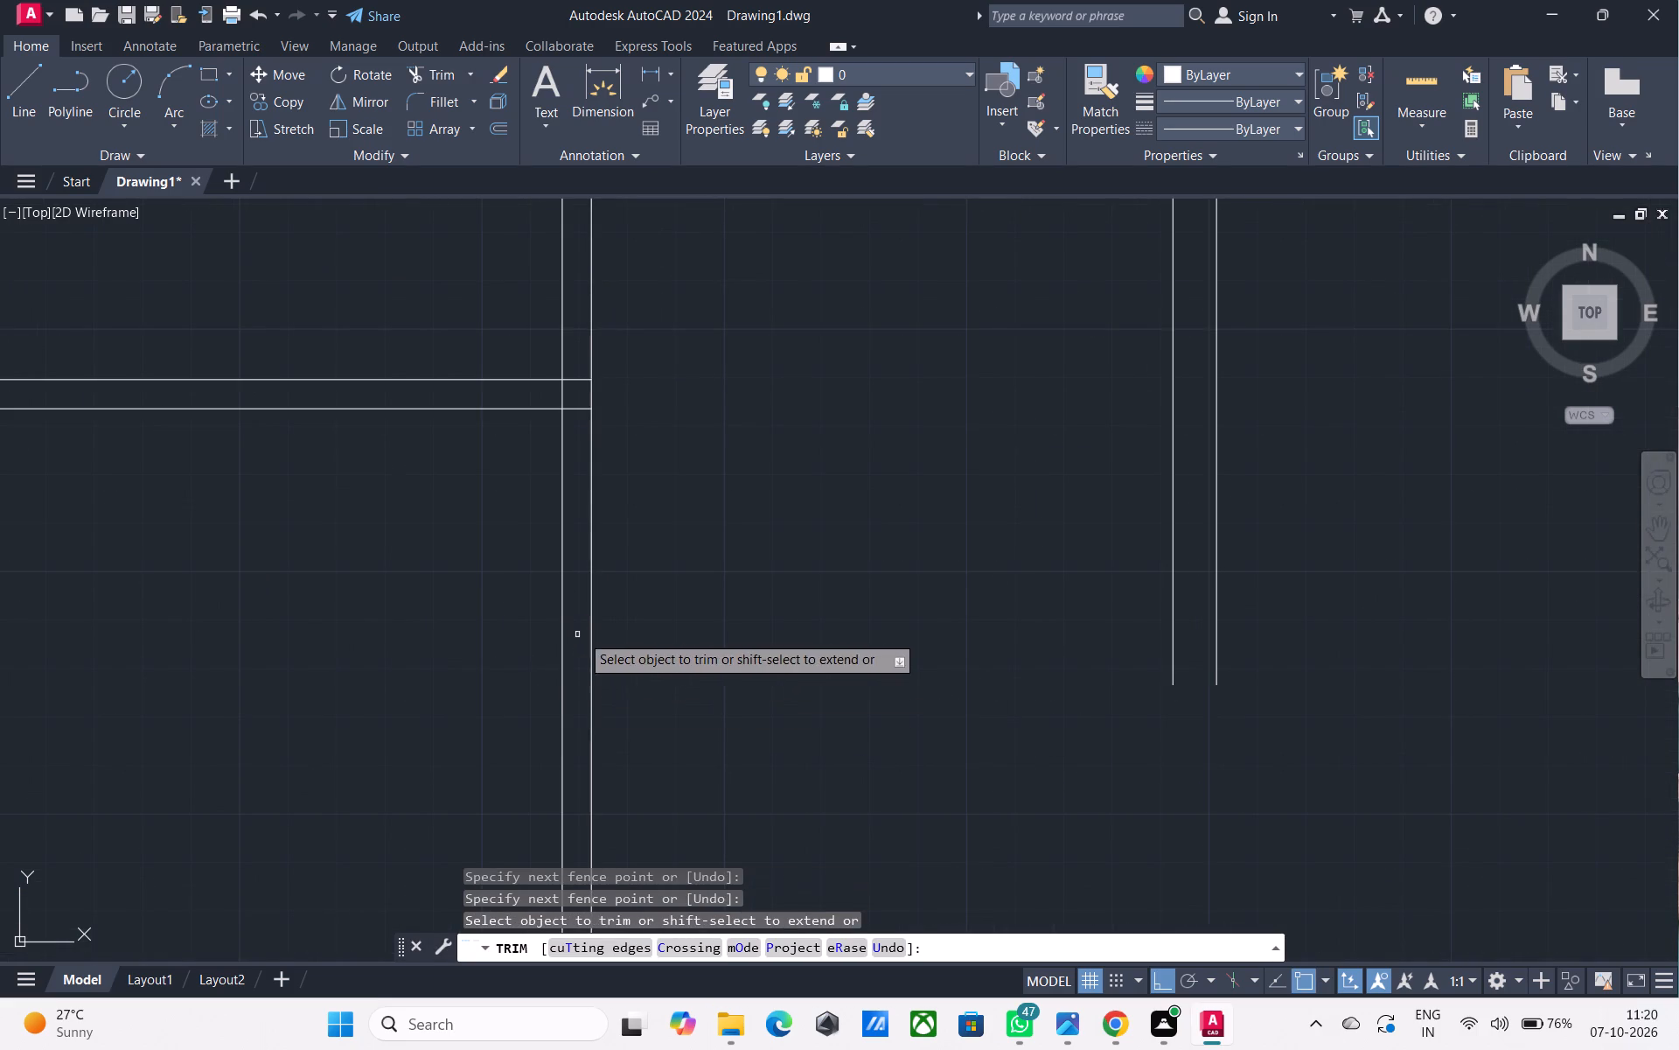
scroll(590, 640, down, 3)
scroll(379, 650, up, 3)
drag(399, 665, 399, 663)
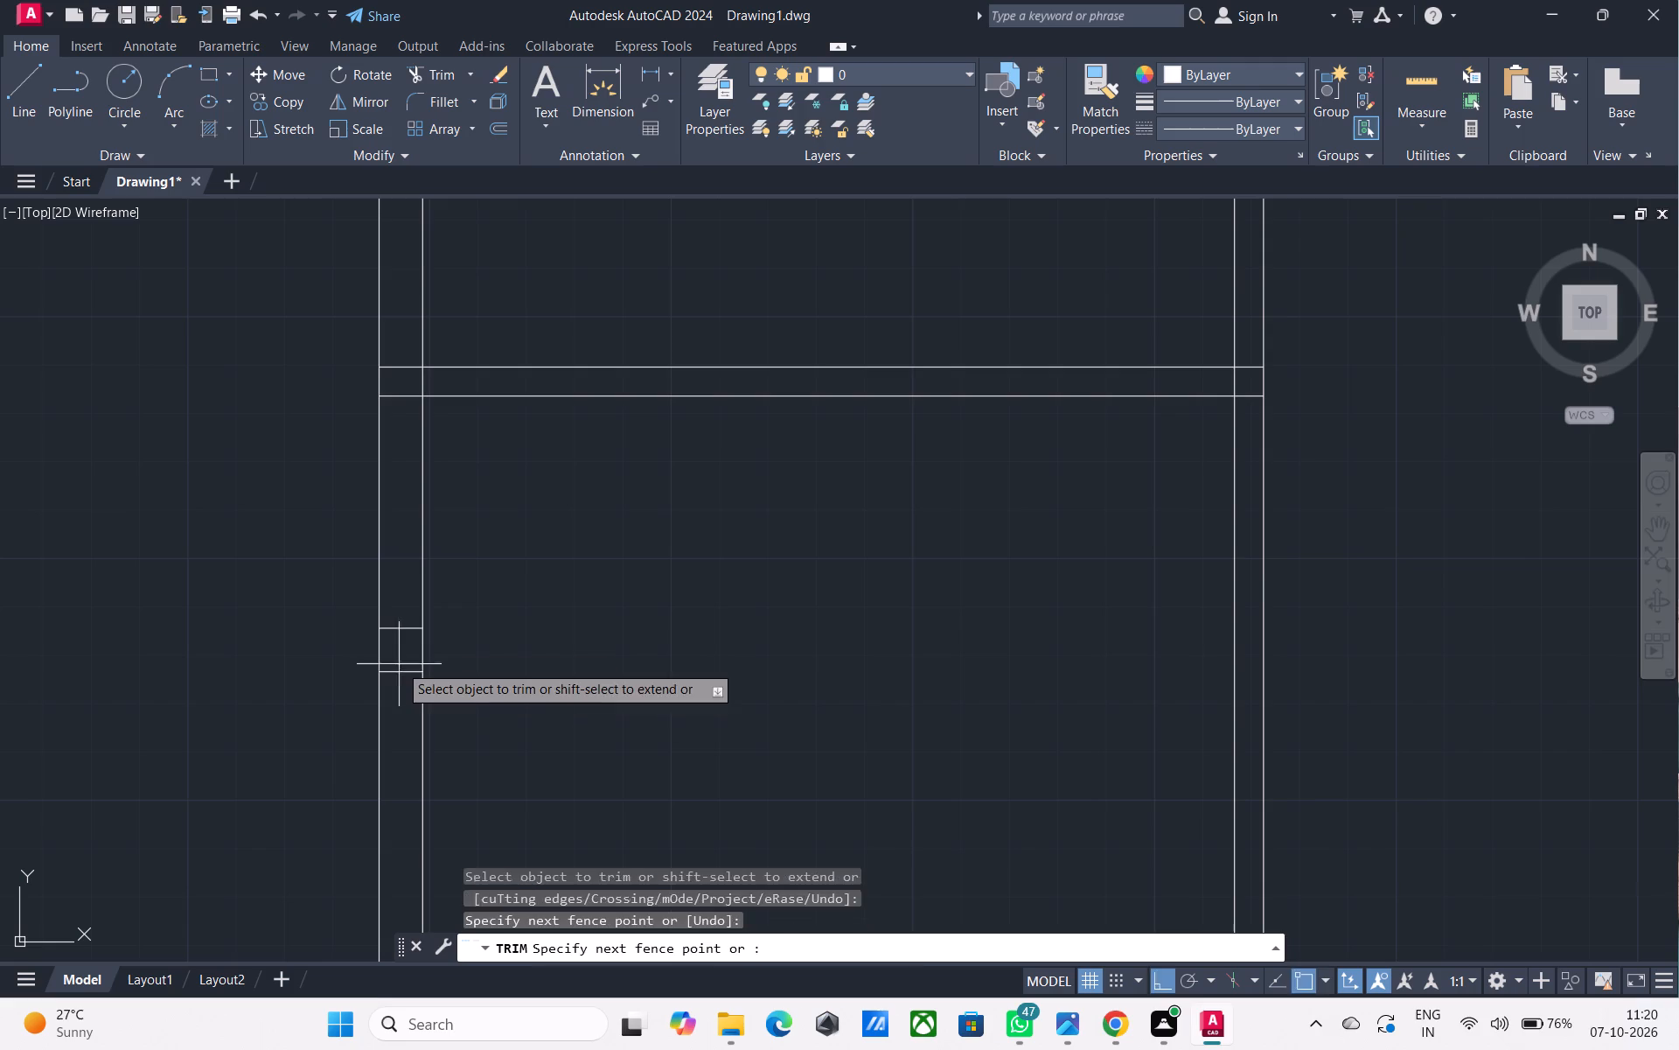
drag(399, 663, 401, 653)
click(414, 600)
click(400, 676)
click(401, 648)
scroll(405, 666, down, 2)
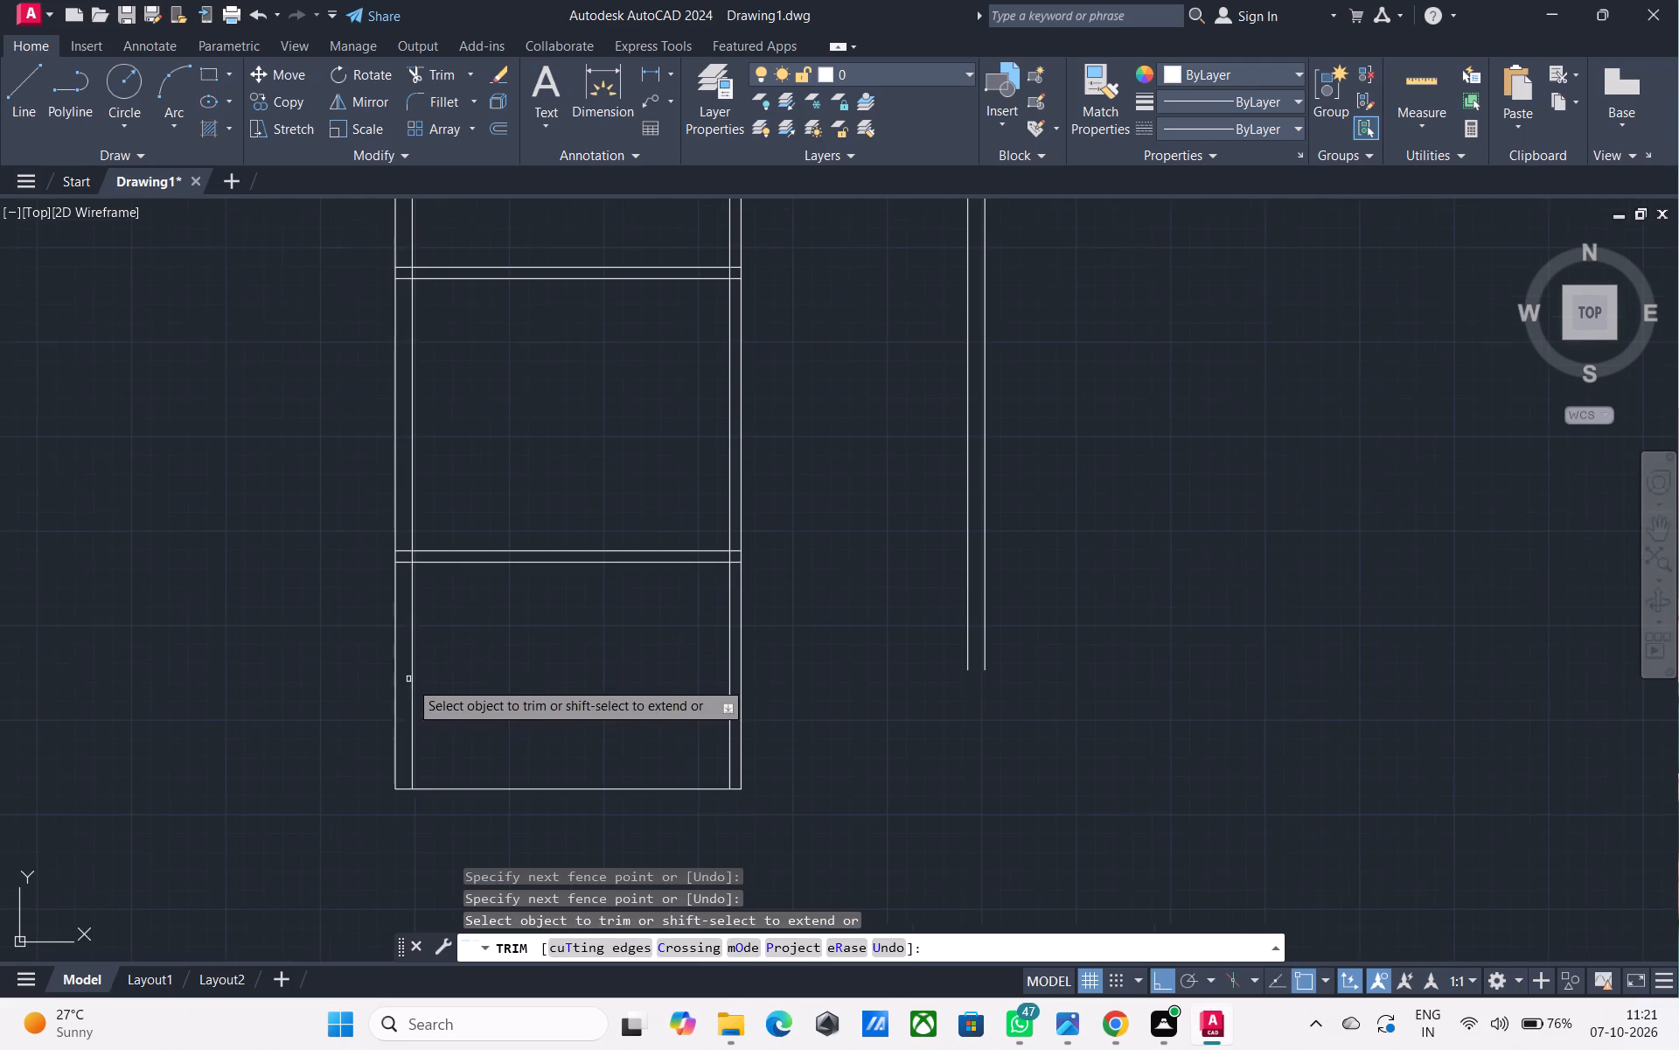
key(space)
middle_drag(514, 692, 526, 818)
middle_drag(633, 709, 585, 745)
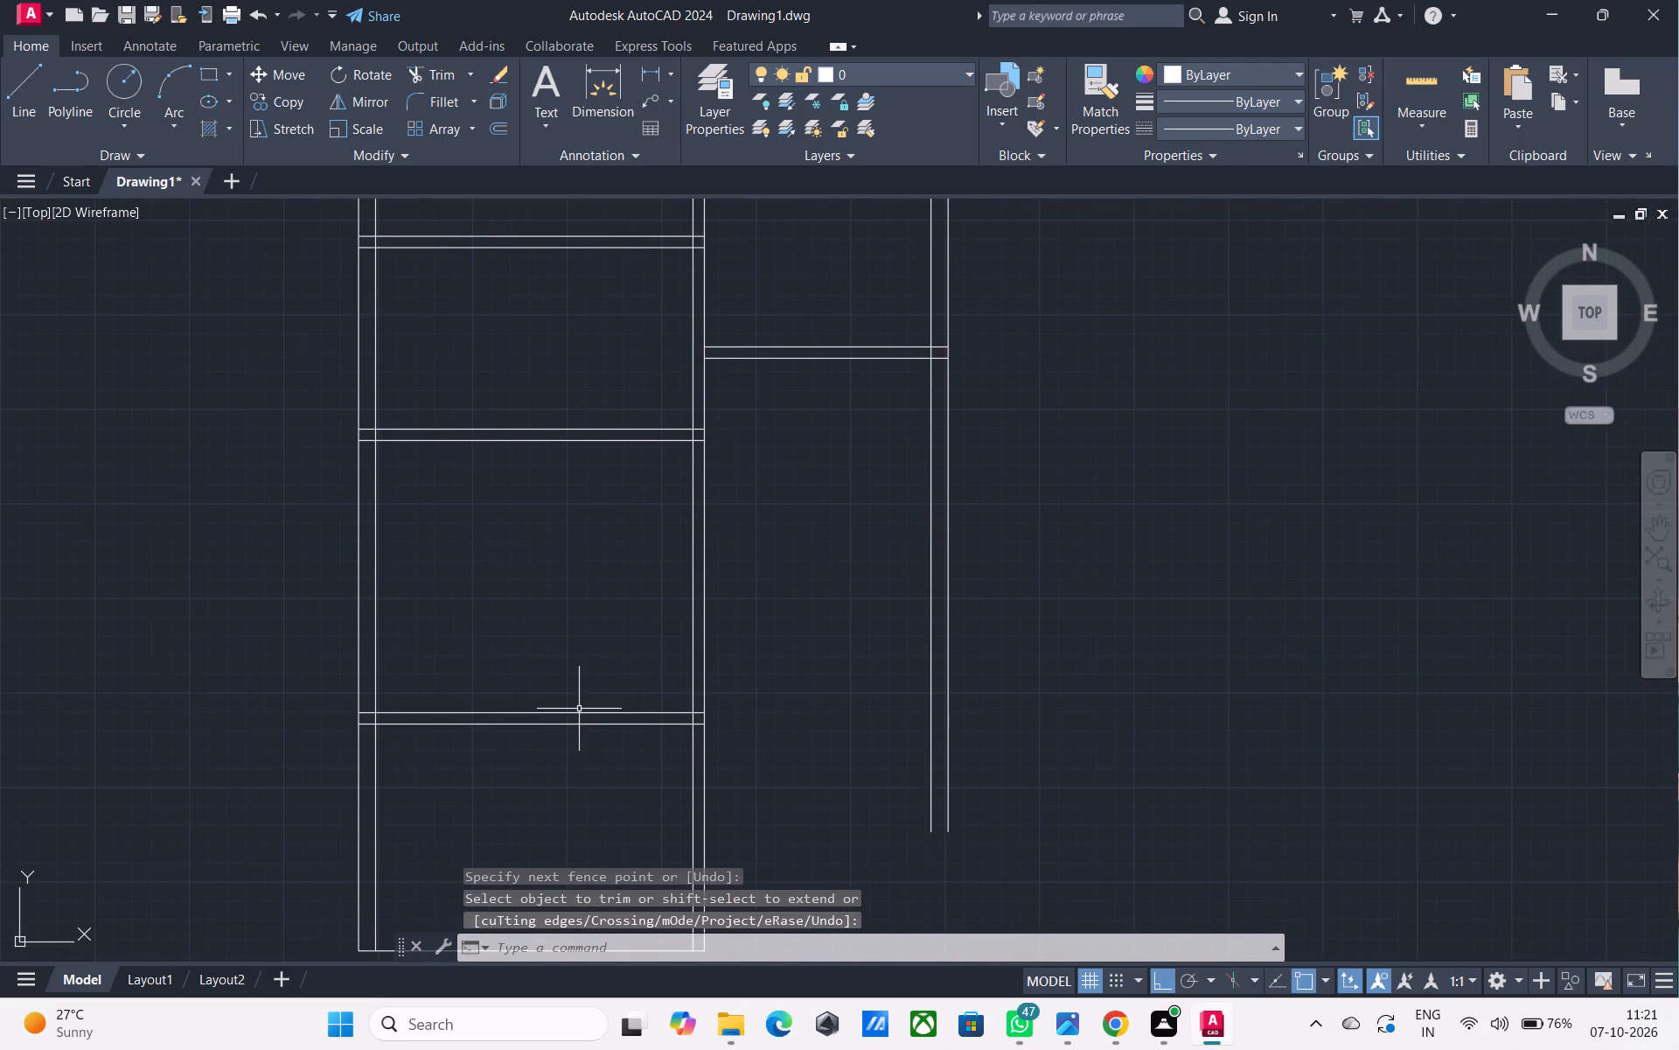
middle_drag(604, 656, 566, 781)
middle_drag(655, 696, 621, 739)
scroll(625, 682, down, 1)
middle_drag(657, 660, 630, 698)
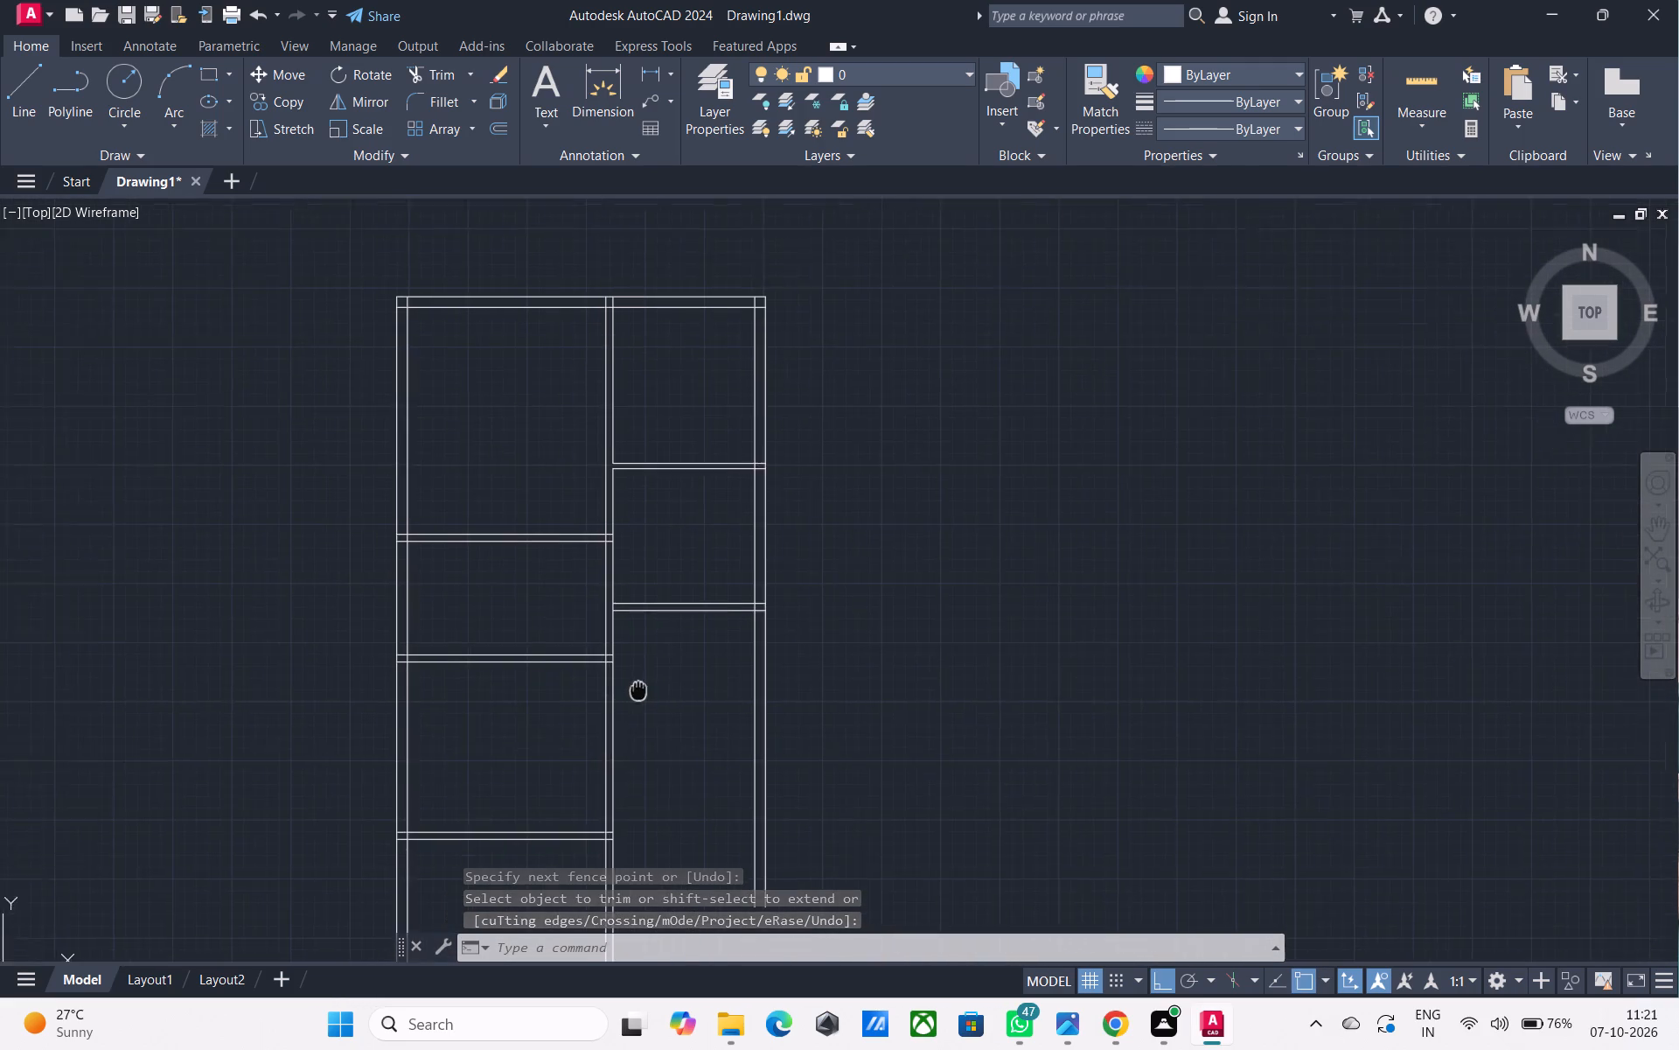
Draw a short line across the left end of the upper right-column partition, where it meets the middle vertical partition.
middle_drag(630, 698, 626, 702)
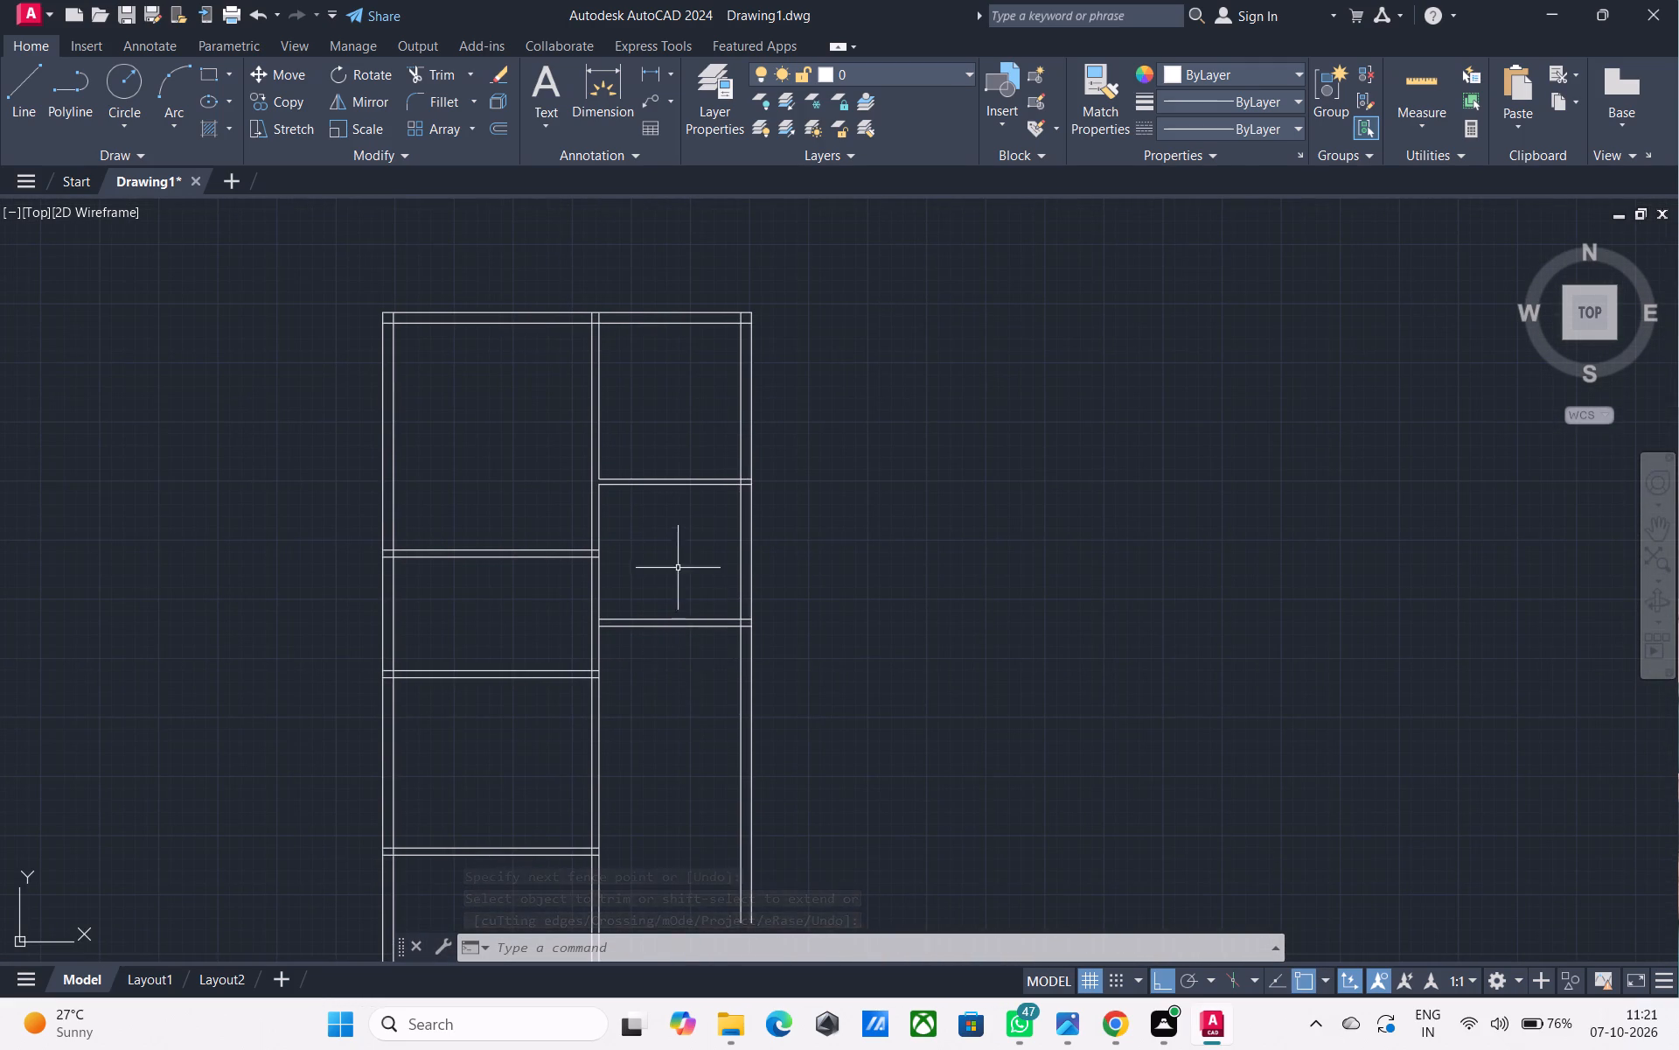
middle_drag(674, 520, 612, 588)
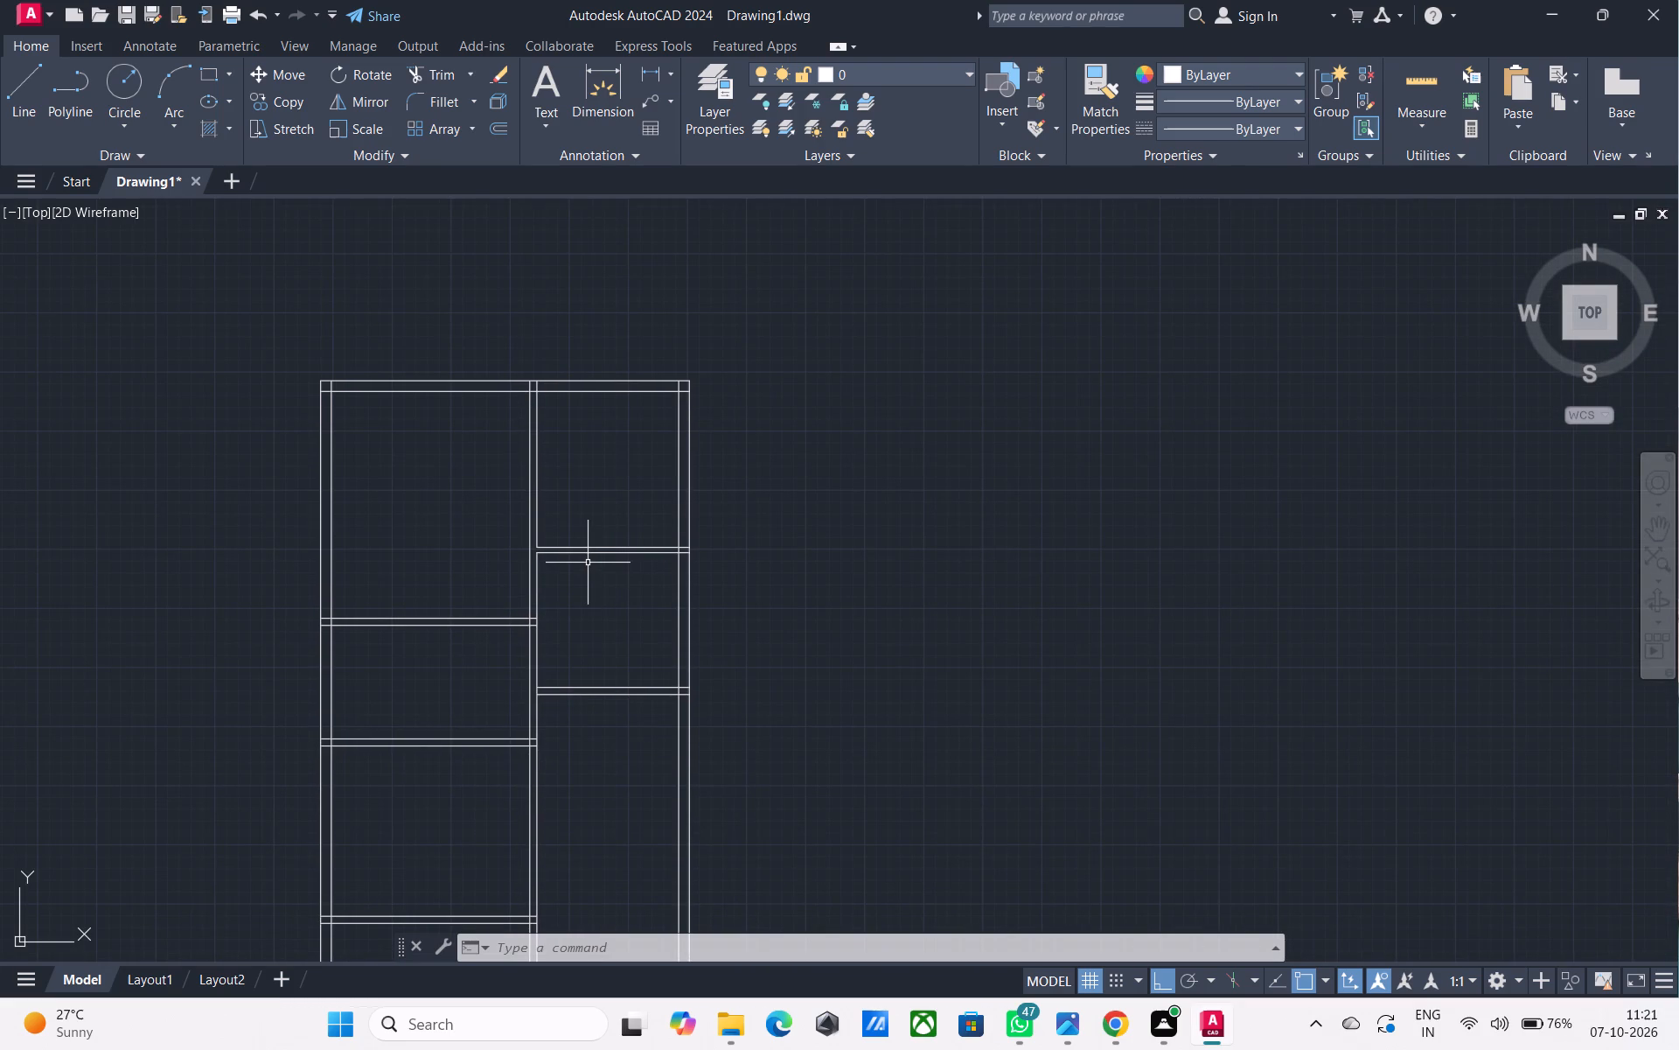
scroll(588, 562, up, 1)
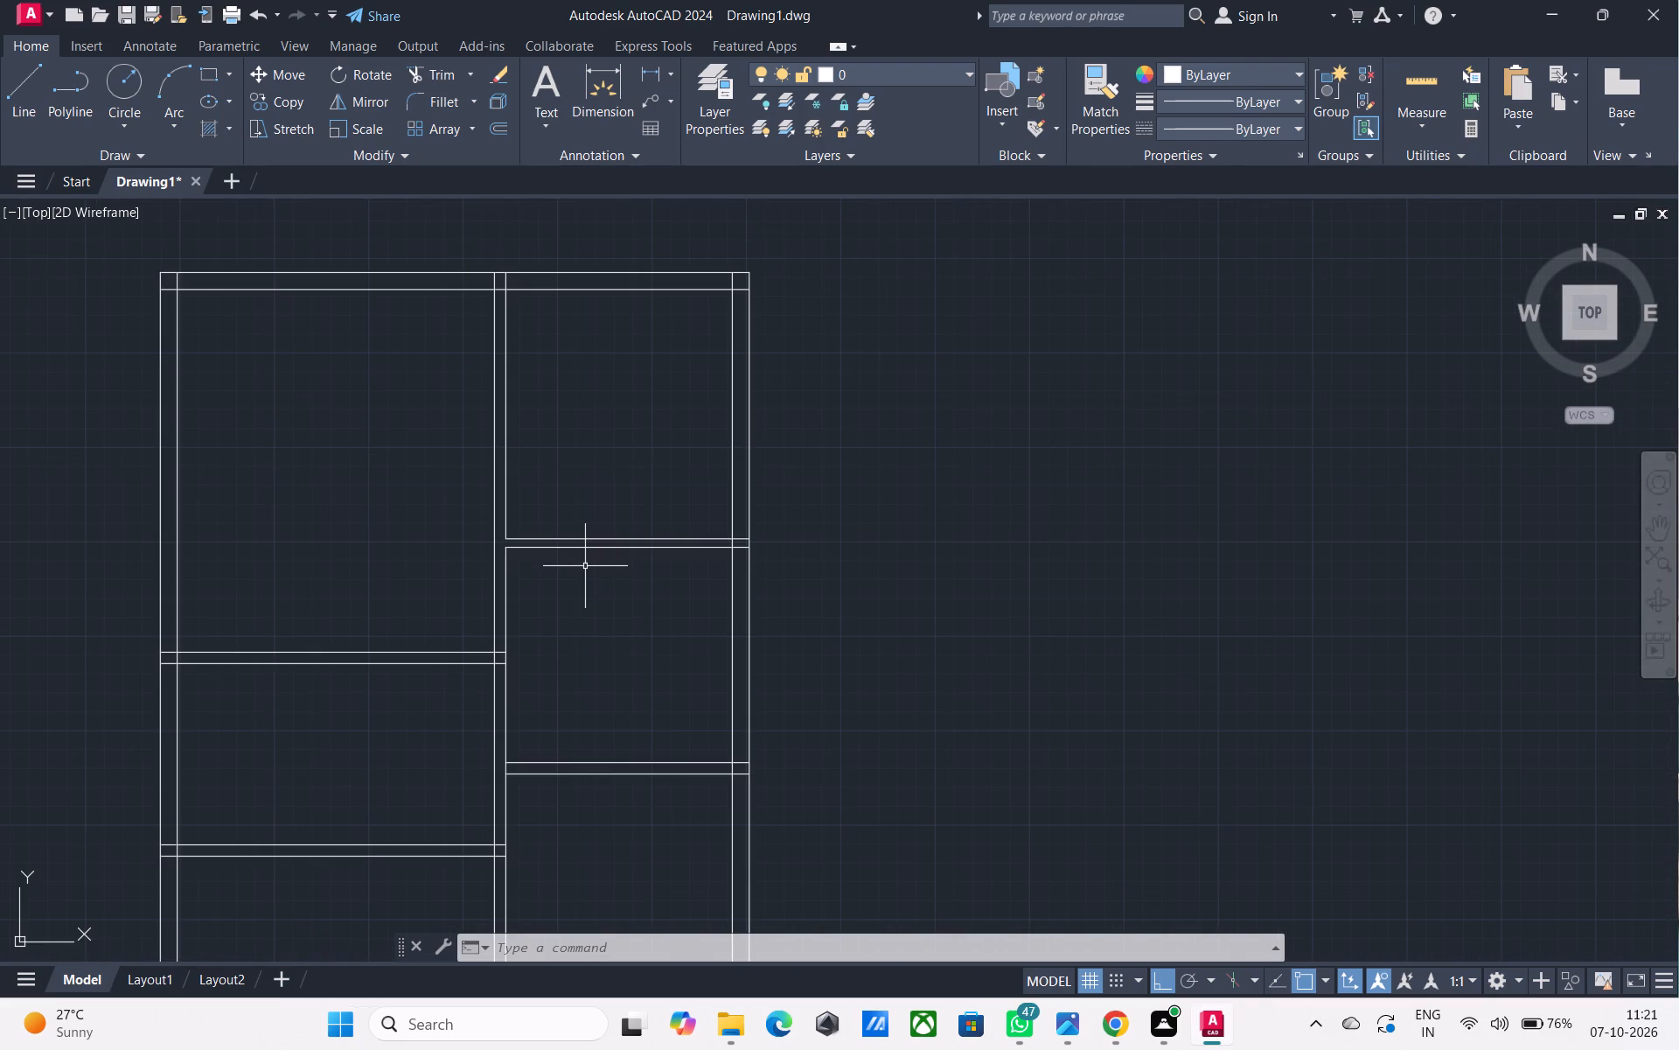
text(L)
key(space)
scroll(528, 541, up, 2)
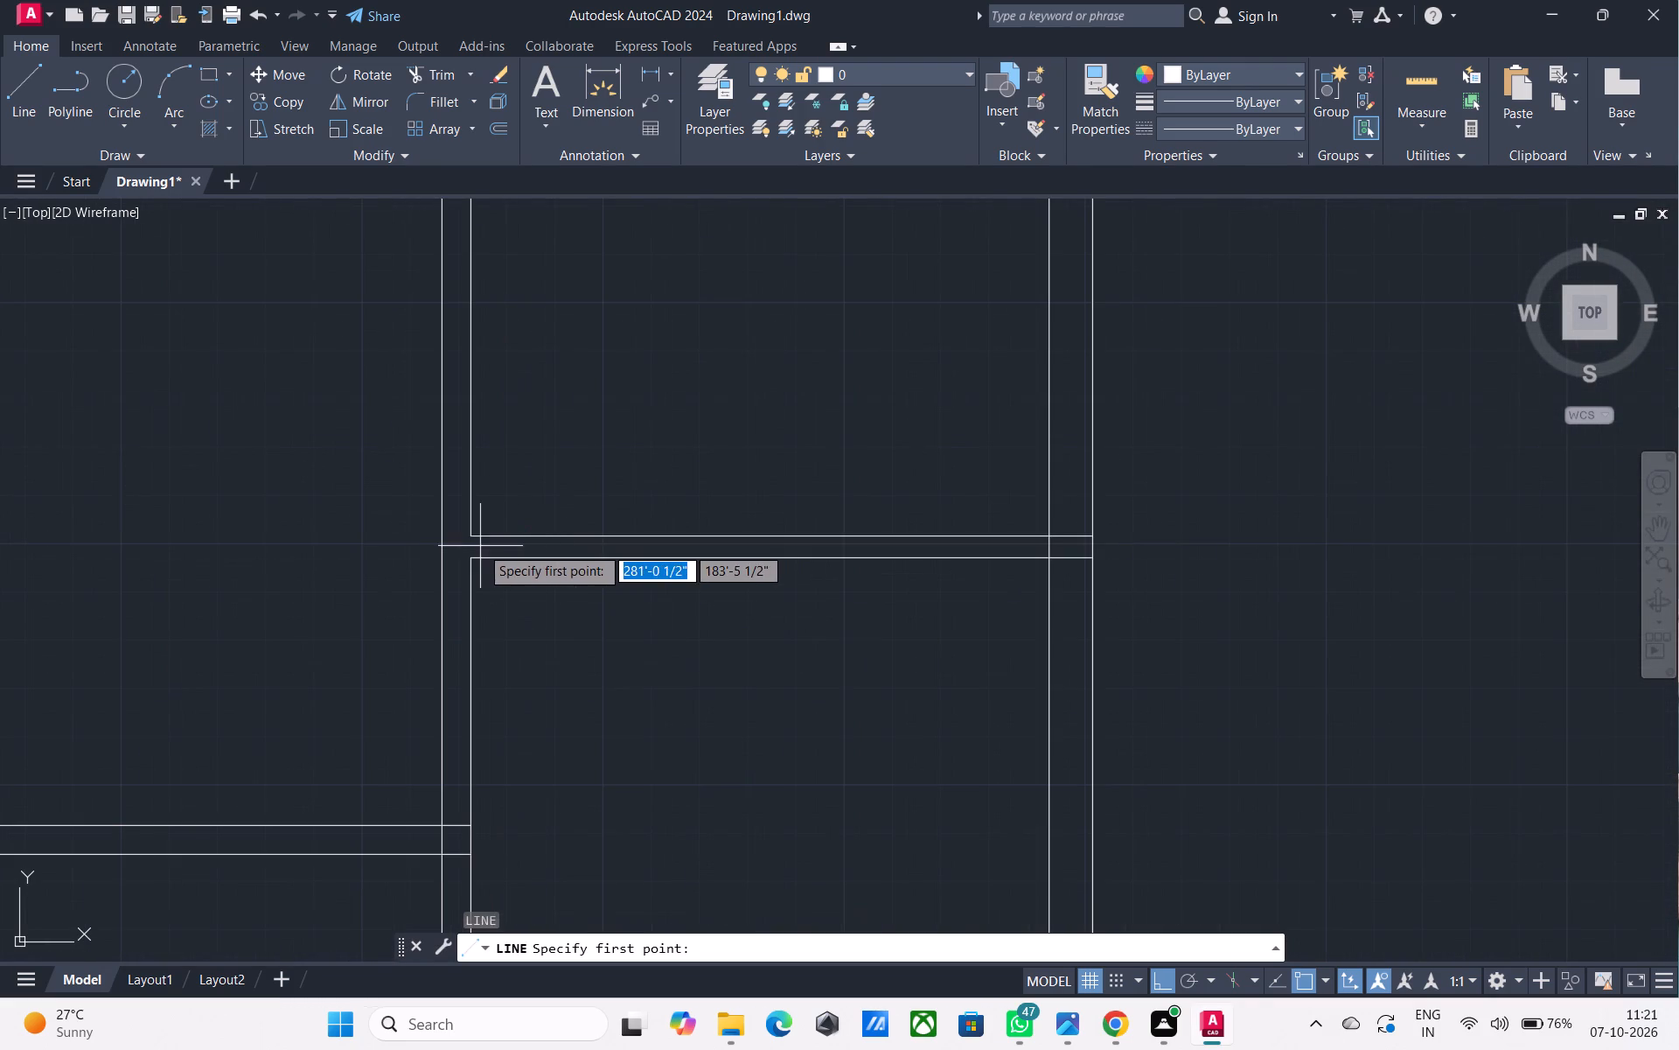
click(470, 533)
click(470, 559)
key(Escape)
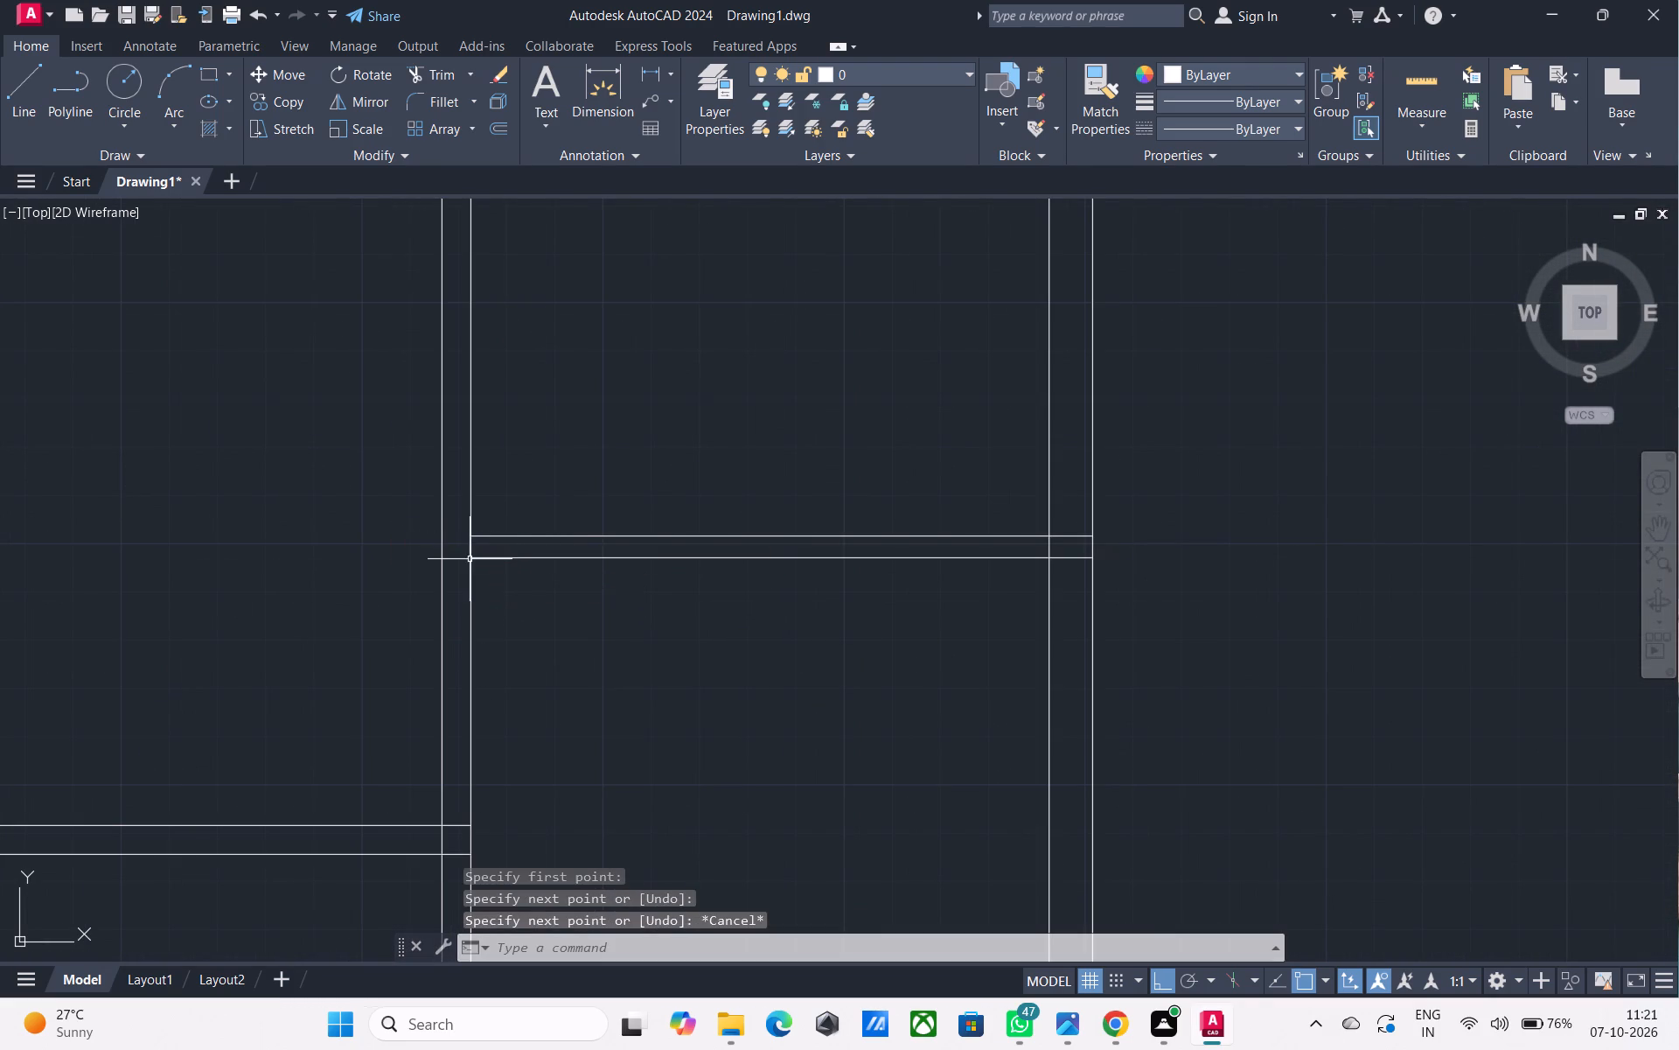
Offset the short end line 2' to the right, then offset that copy a further 3' to mark a door opening.
text(O)
key(space)
text(2')
key(Return)
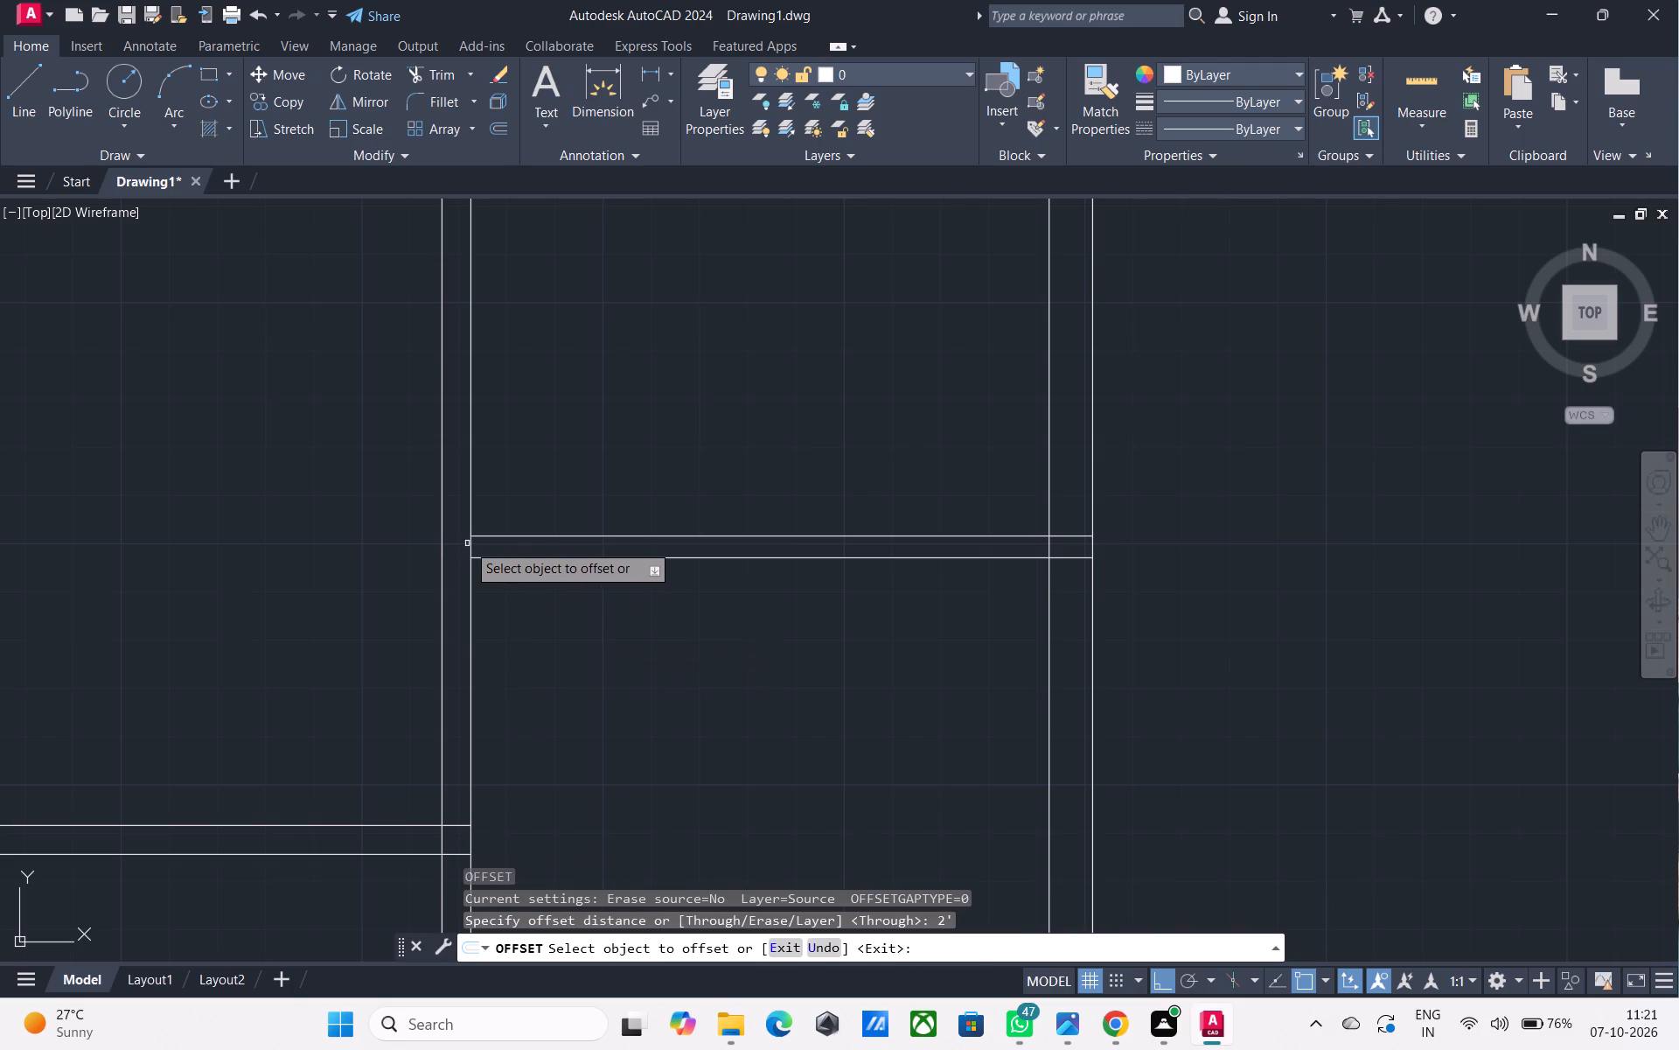
click(470, 544)
drag(819, 582, 881, 584)
click(587, 551)
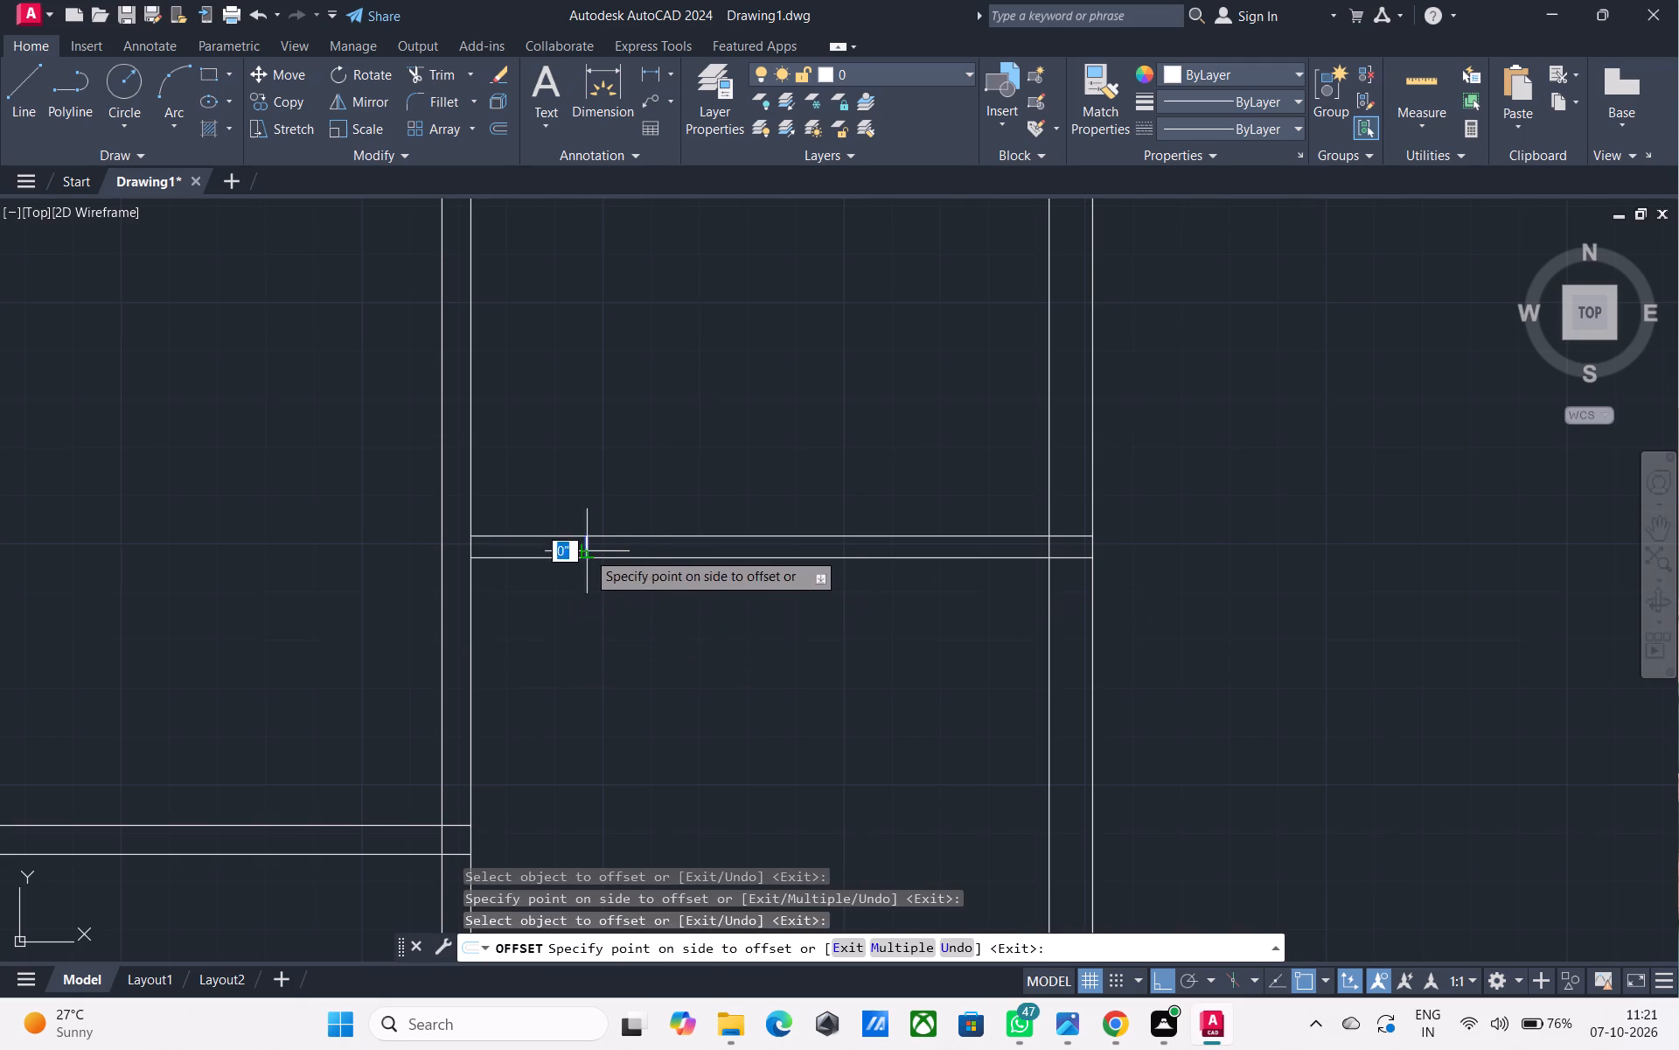
text(3')
key(Return)
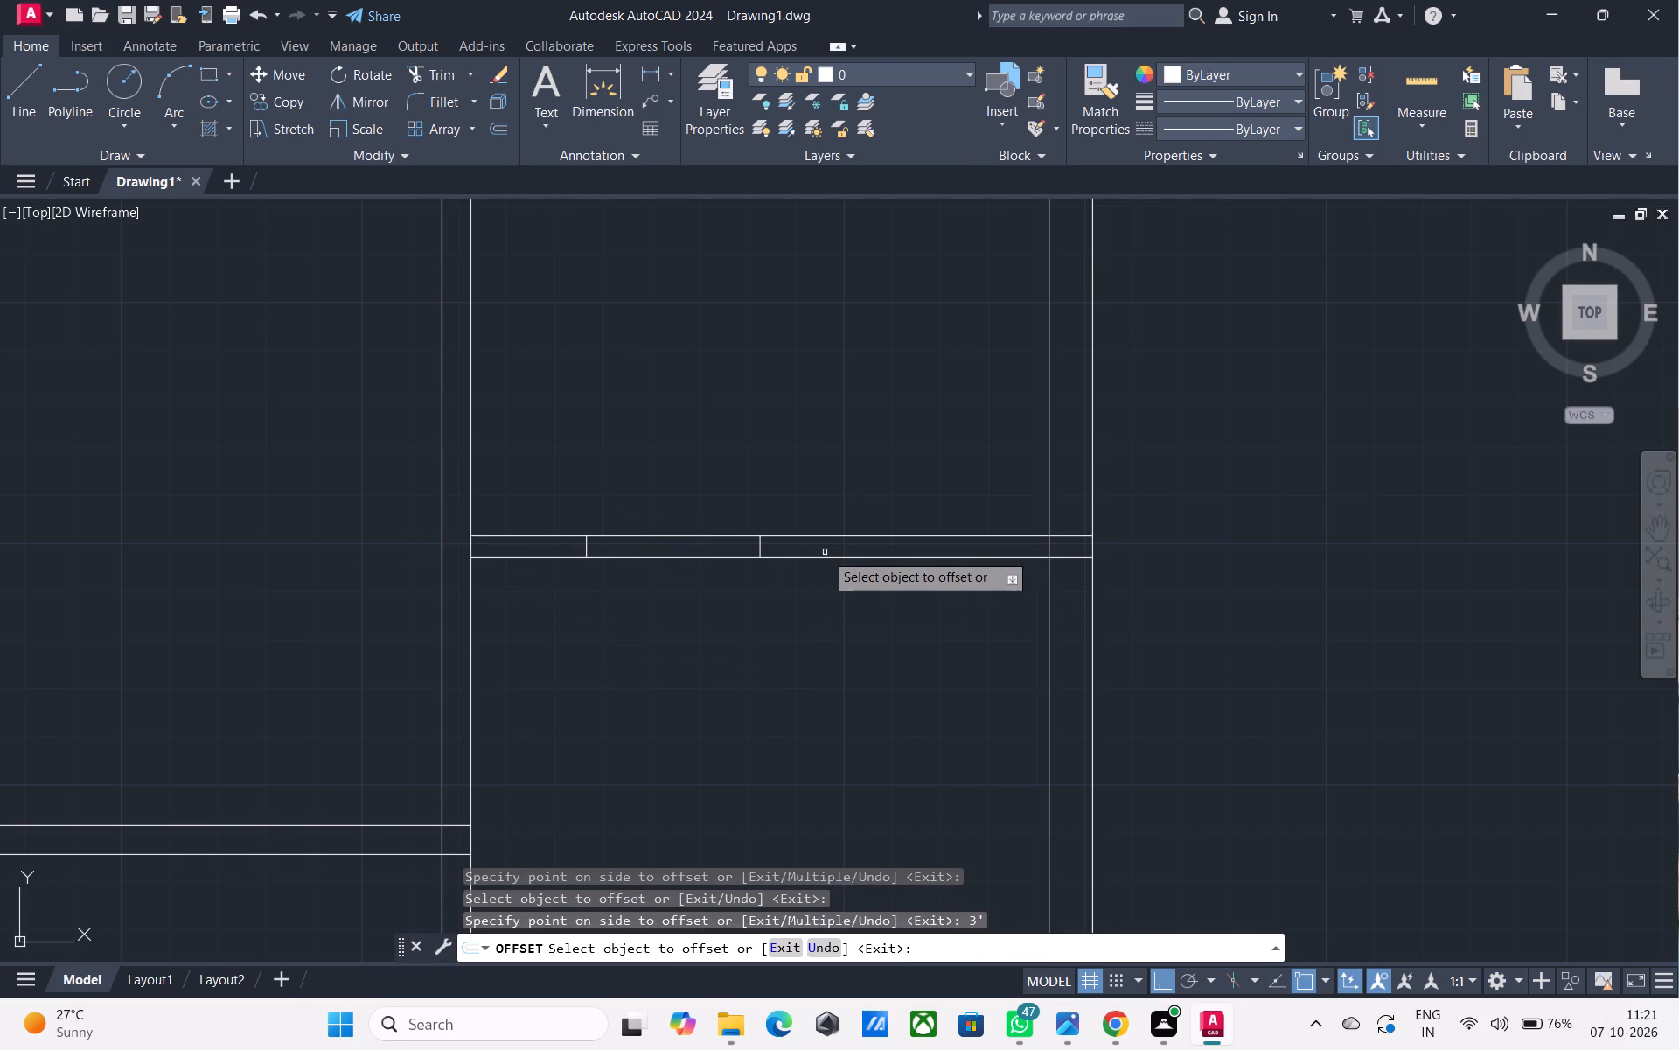
Trim the partition's two lines between the 2' and 3' offset lines to open the gap.
key(space)
text(TR)
key(space)
click(711, 605)
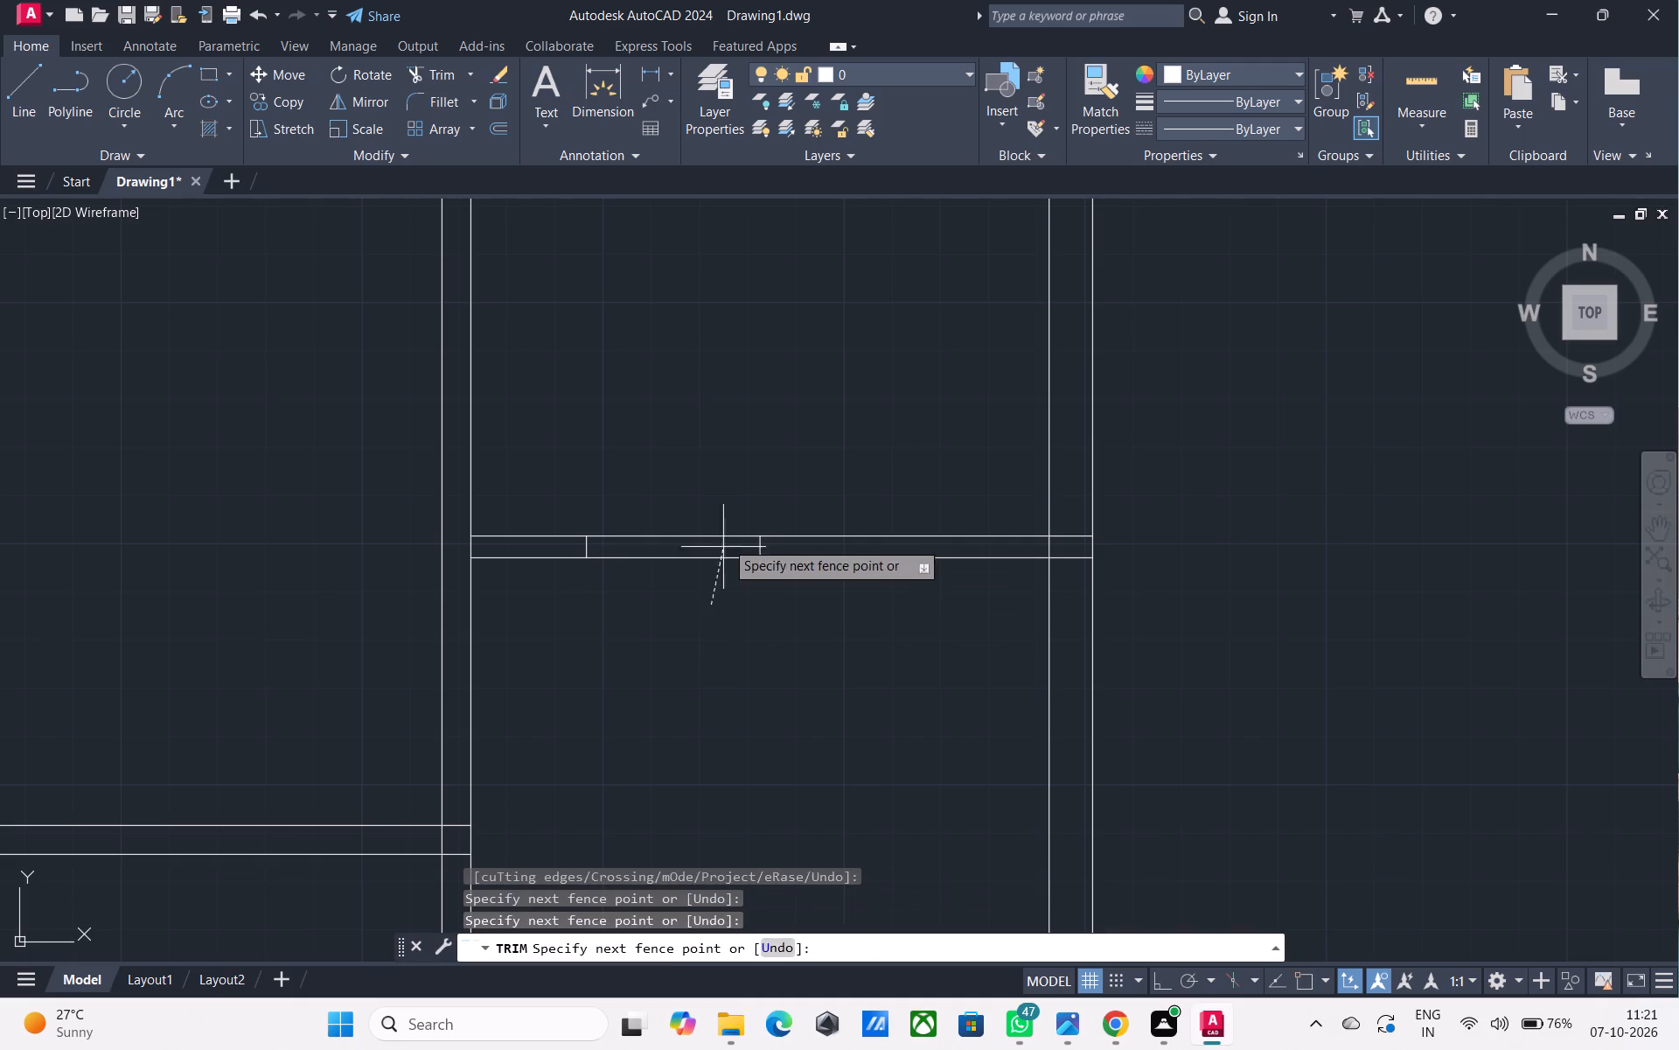
click(736, 495)
key(space)
Trim away the short line closing the partition's left end at the middle vertical partition.
scroll(644, 510, down, 2)
middle_drag(673, 513, 713, 460)
scroll(665, 486, up, 3)
key(space)
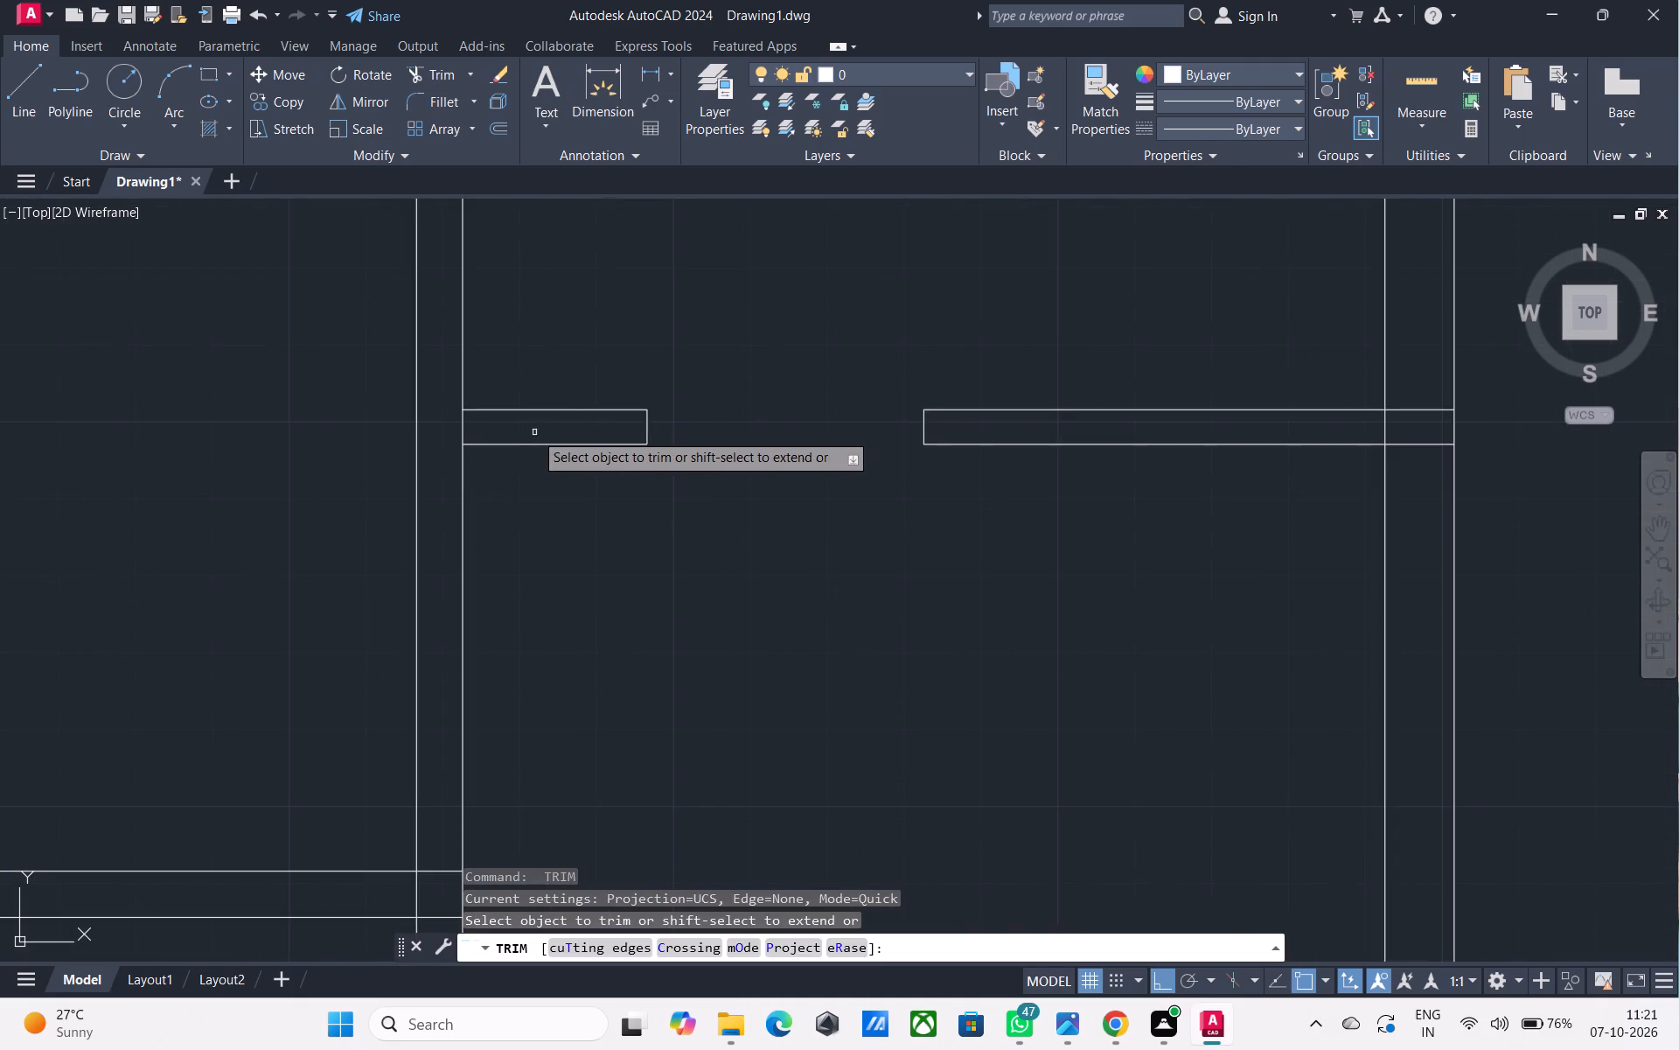
scroll(493, 431, up, 3)
drag(463, 423, 451, 419)
click(327, 405)
key(space)
Offset the opening's left jamb line 1' to the right, into the opening.
scroll(415, 430, down, 3)
middle_drag(619, 475, 589, 455)
scroll(583, 465, down, 1)
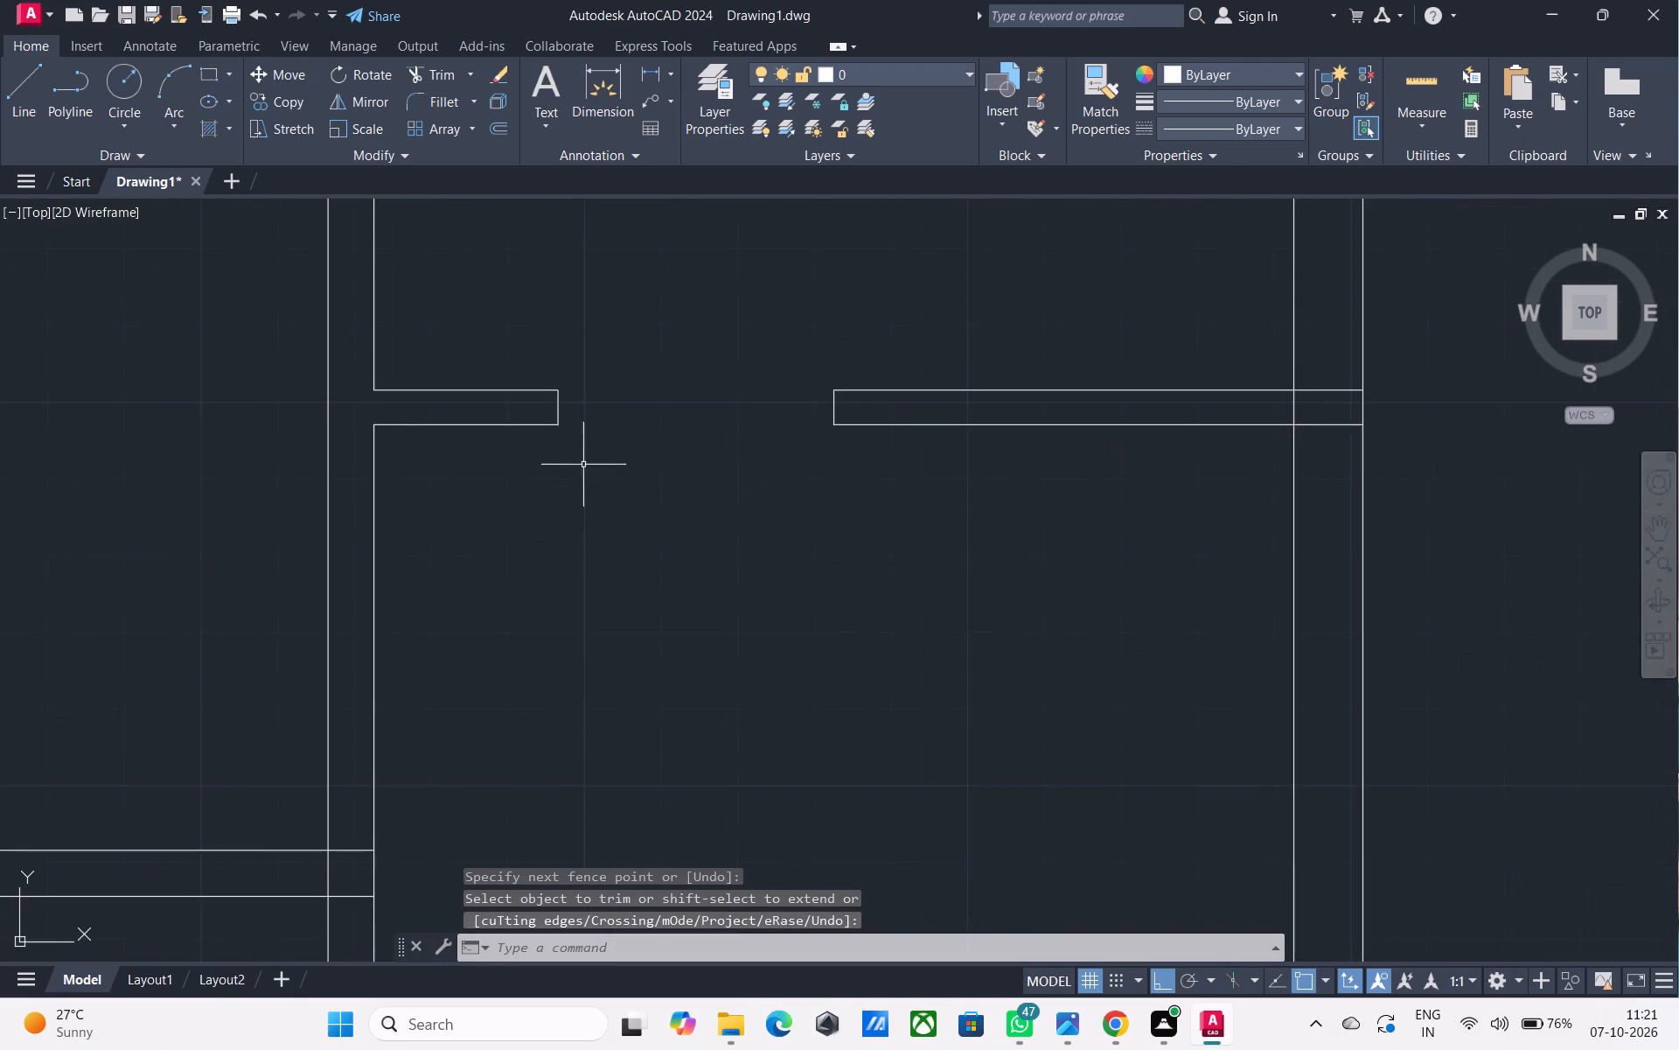
middle_drag(702, 473, 608, 602)
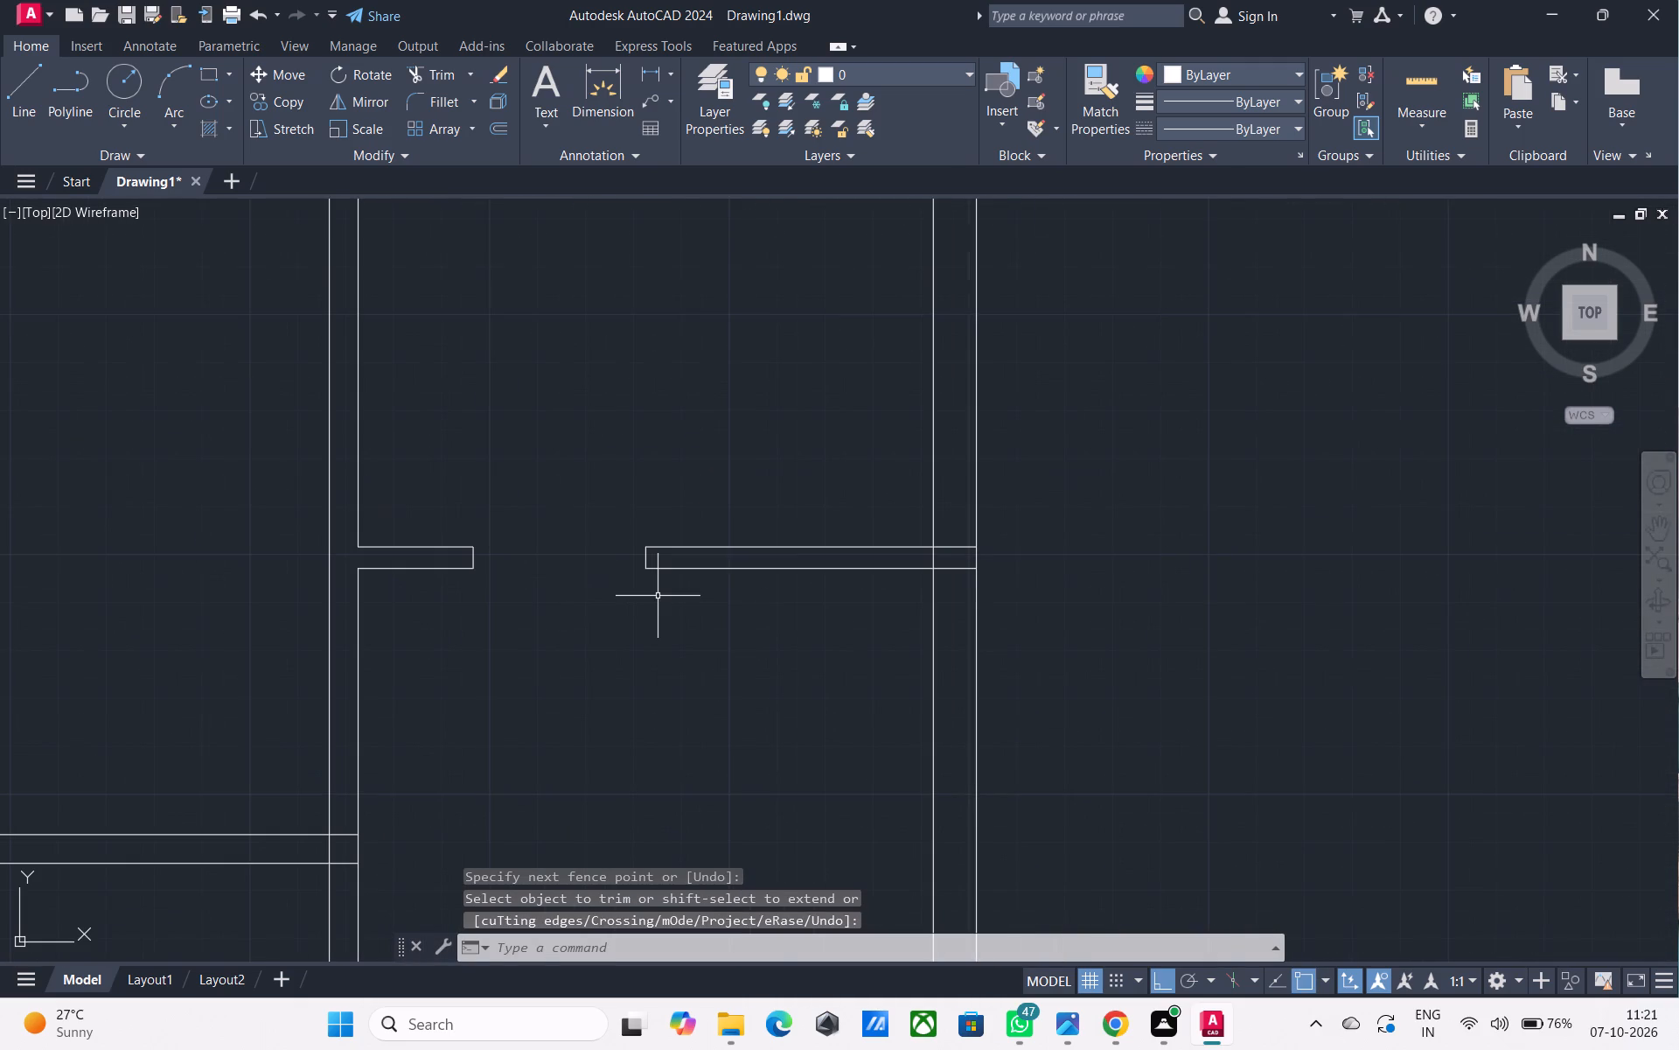
scroll(658, 596, down, 2)
middle_drag(716, 591, 638, 613)
scroll(653, 595, up, 1)
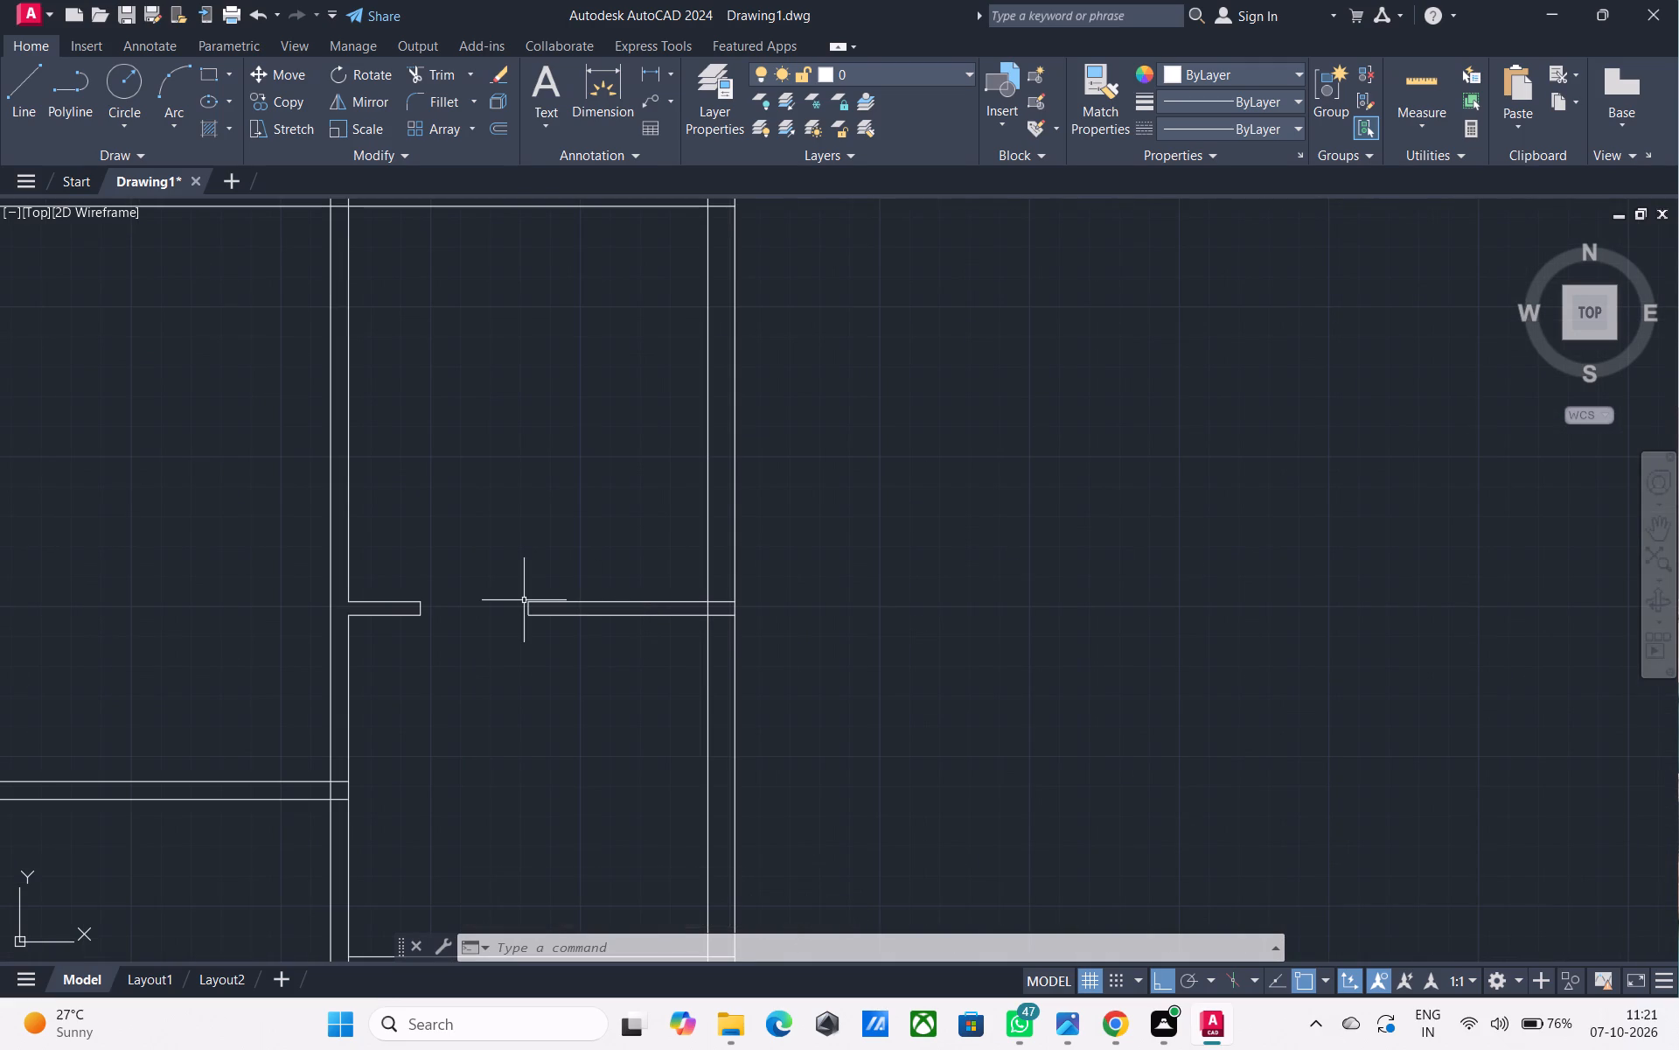
text(O)
key(space)
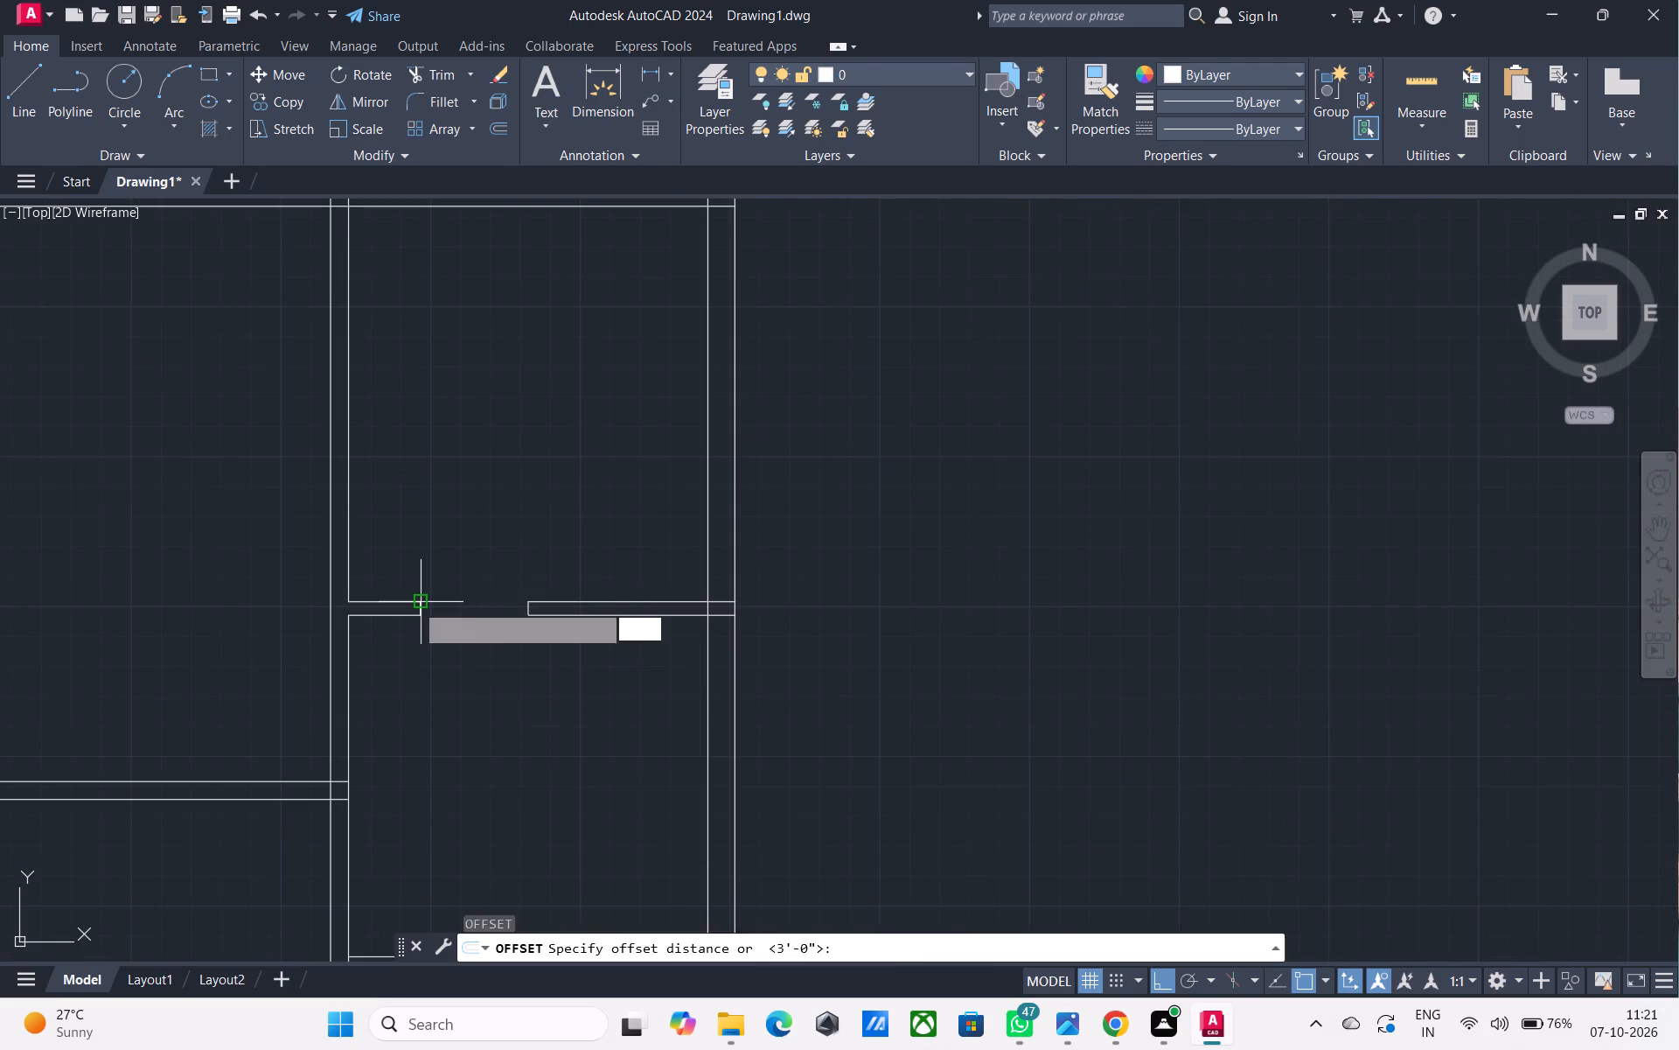
text(1')
key(Return)
scroll(418, 599, up, 2)
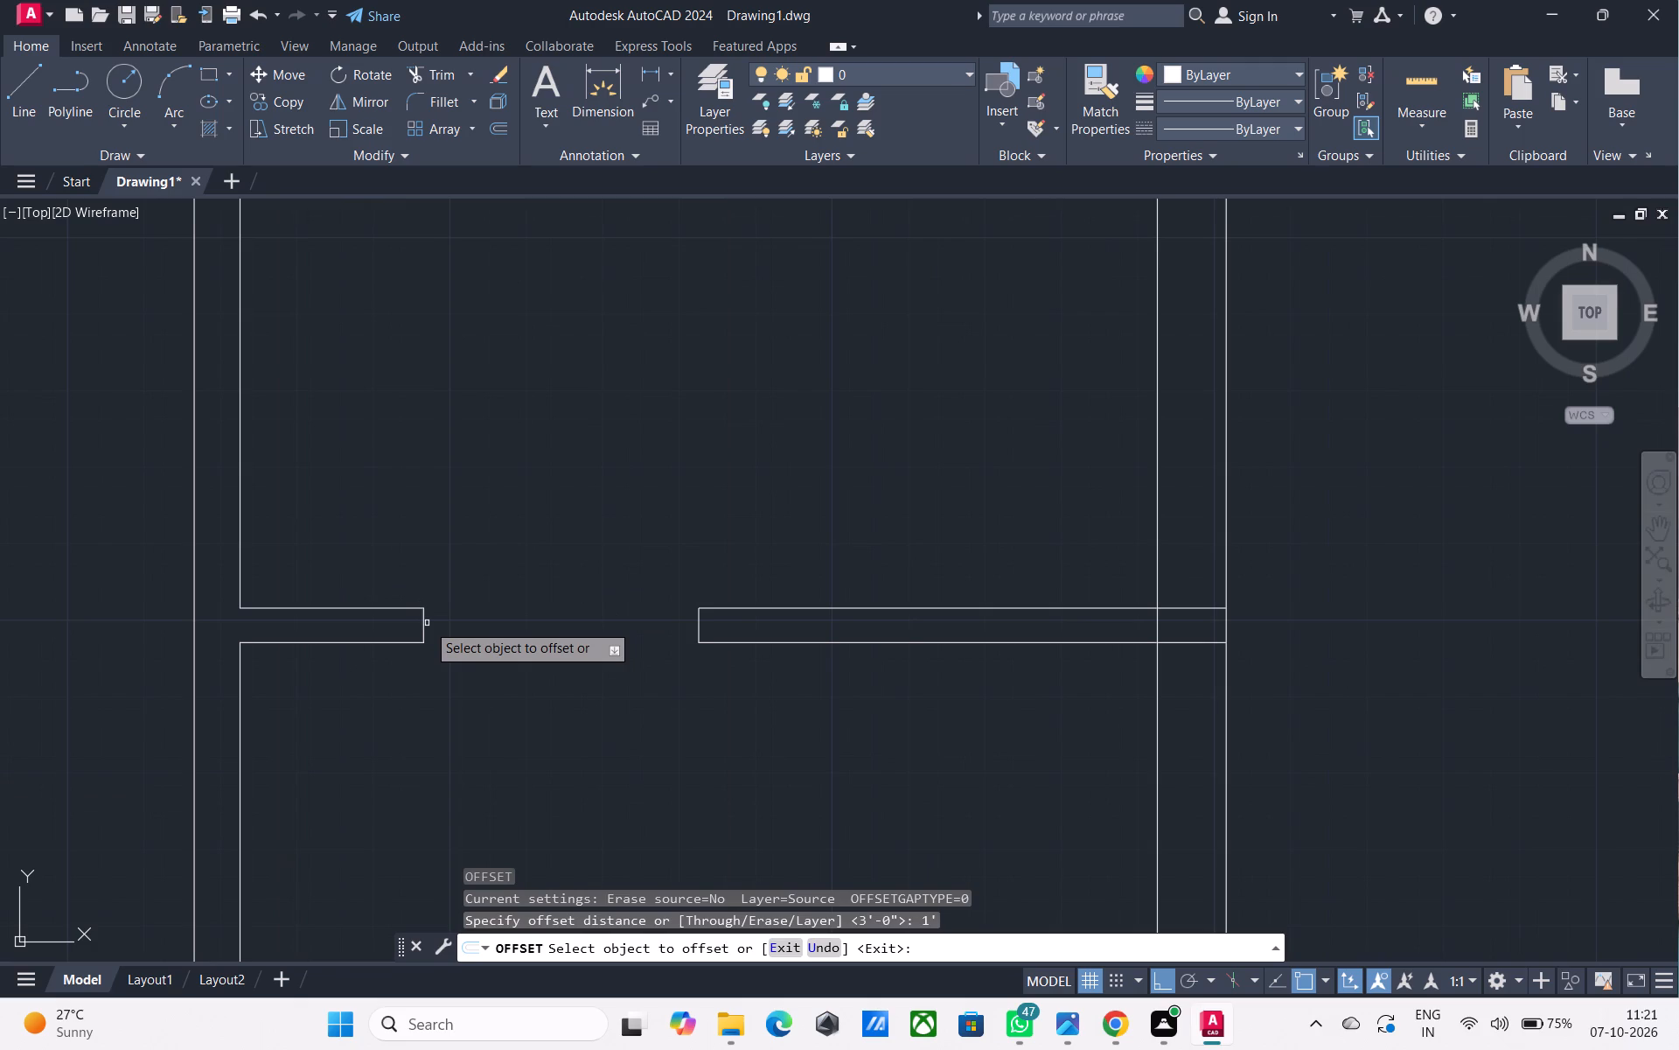
click(424, 623)
drag(616, 619, 648, 616)
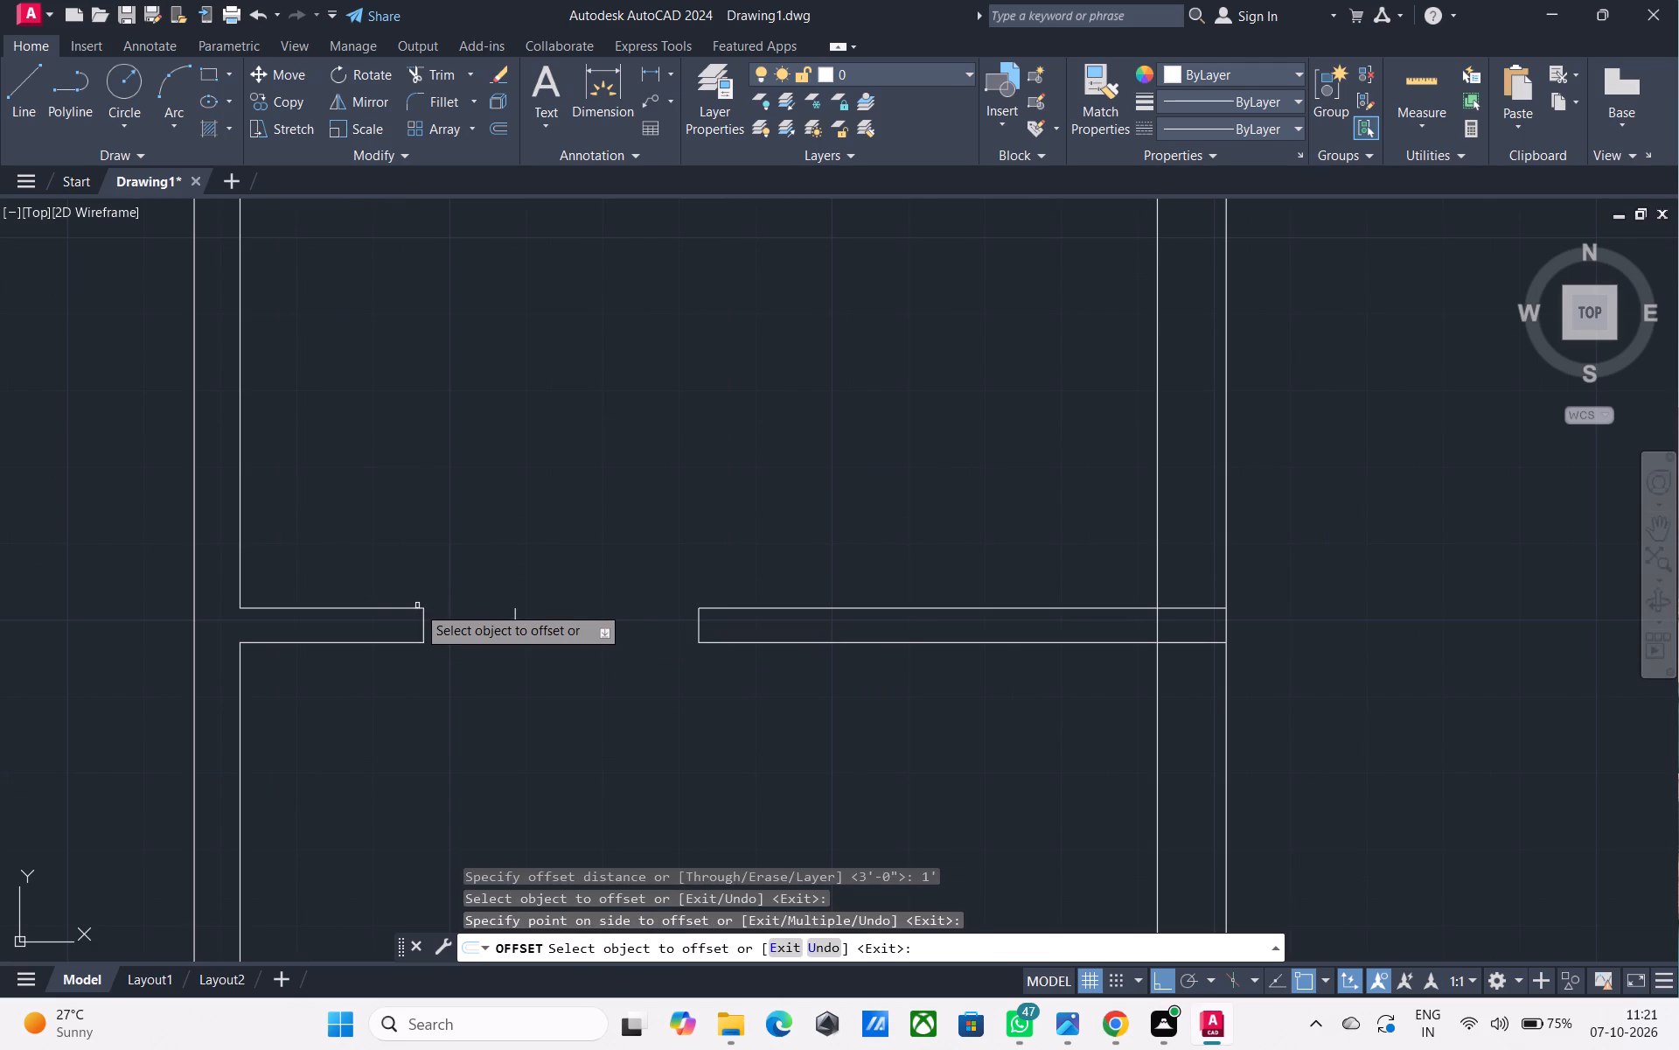
key(Escape)
Extend the left stub's two partition lines to the new 1' offset jamb line.
text(EX)
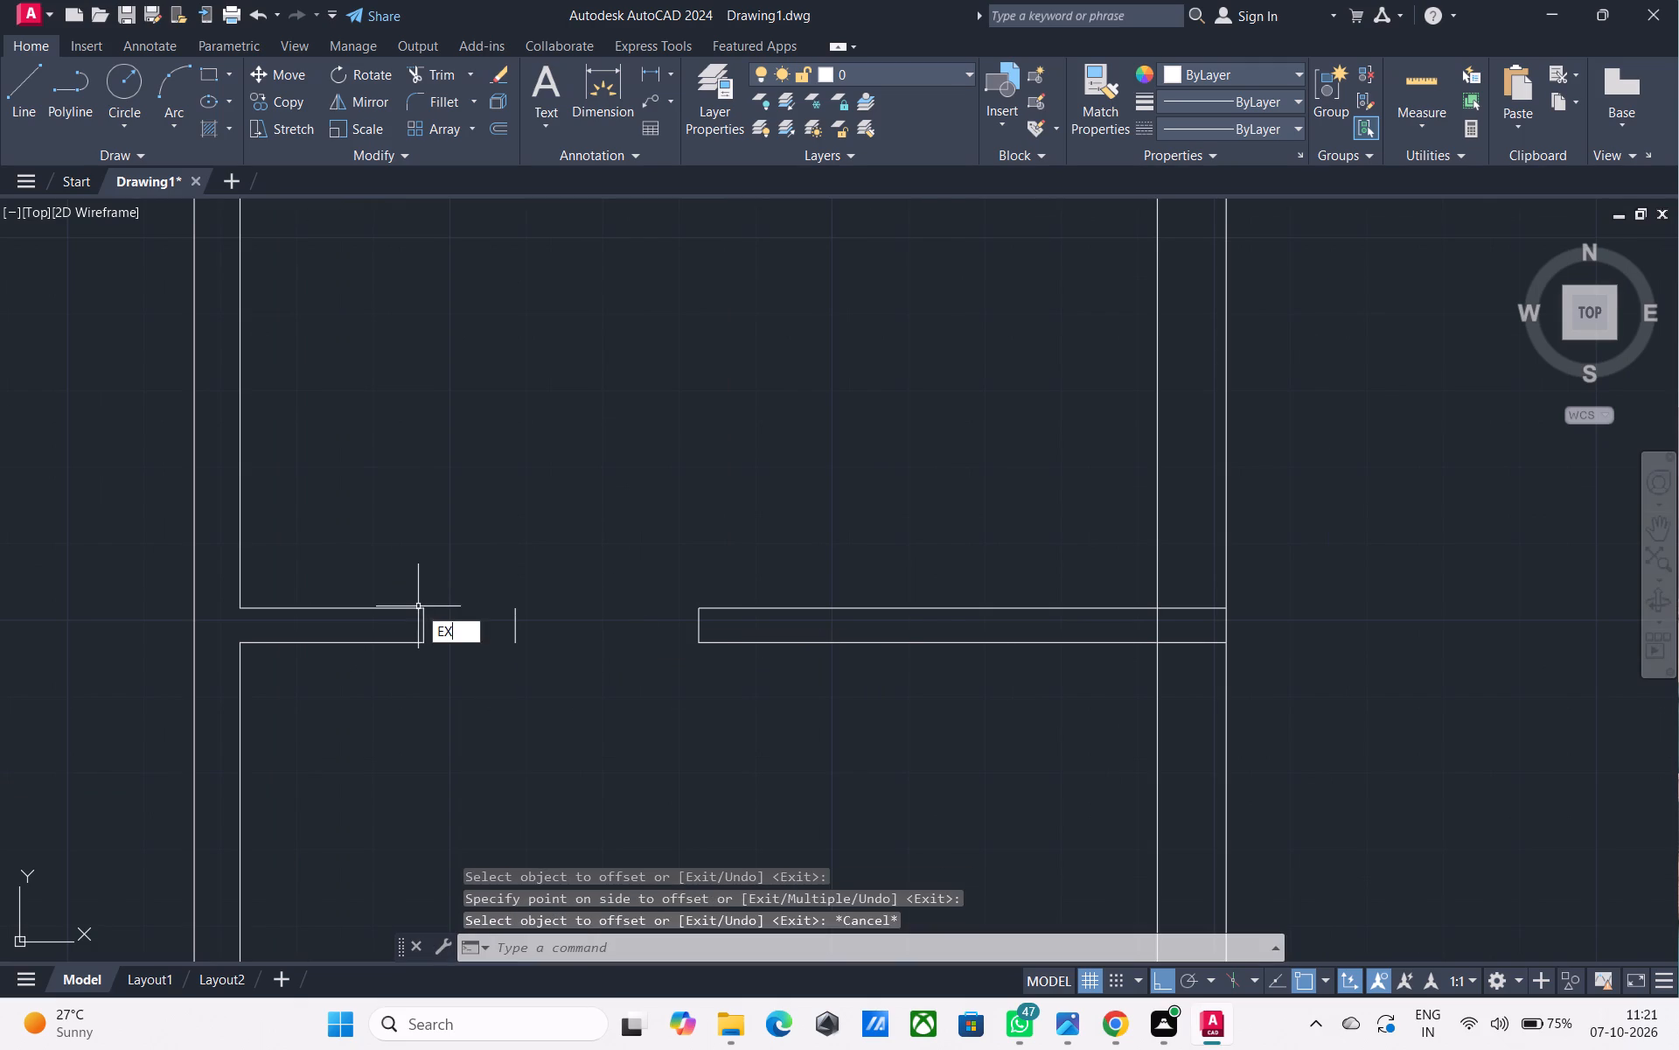
key(space)
click(395, 656)
click(408, 557)
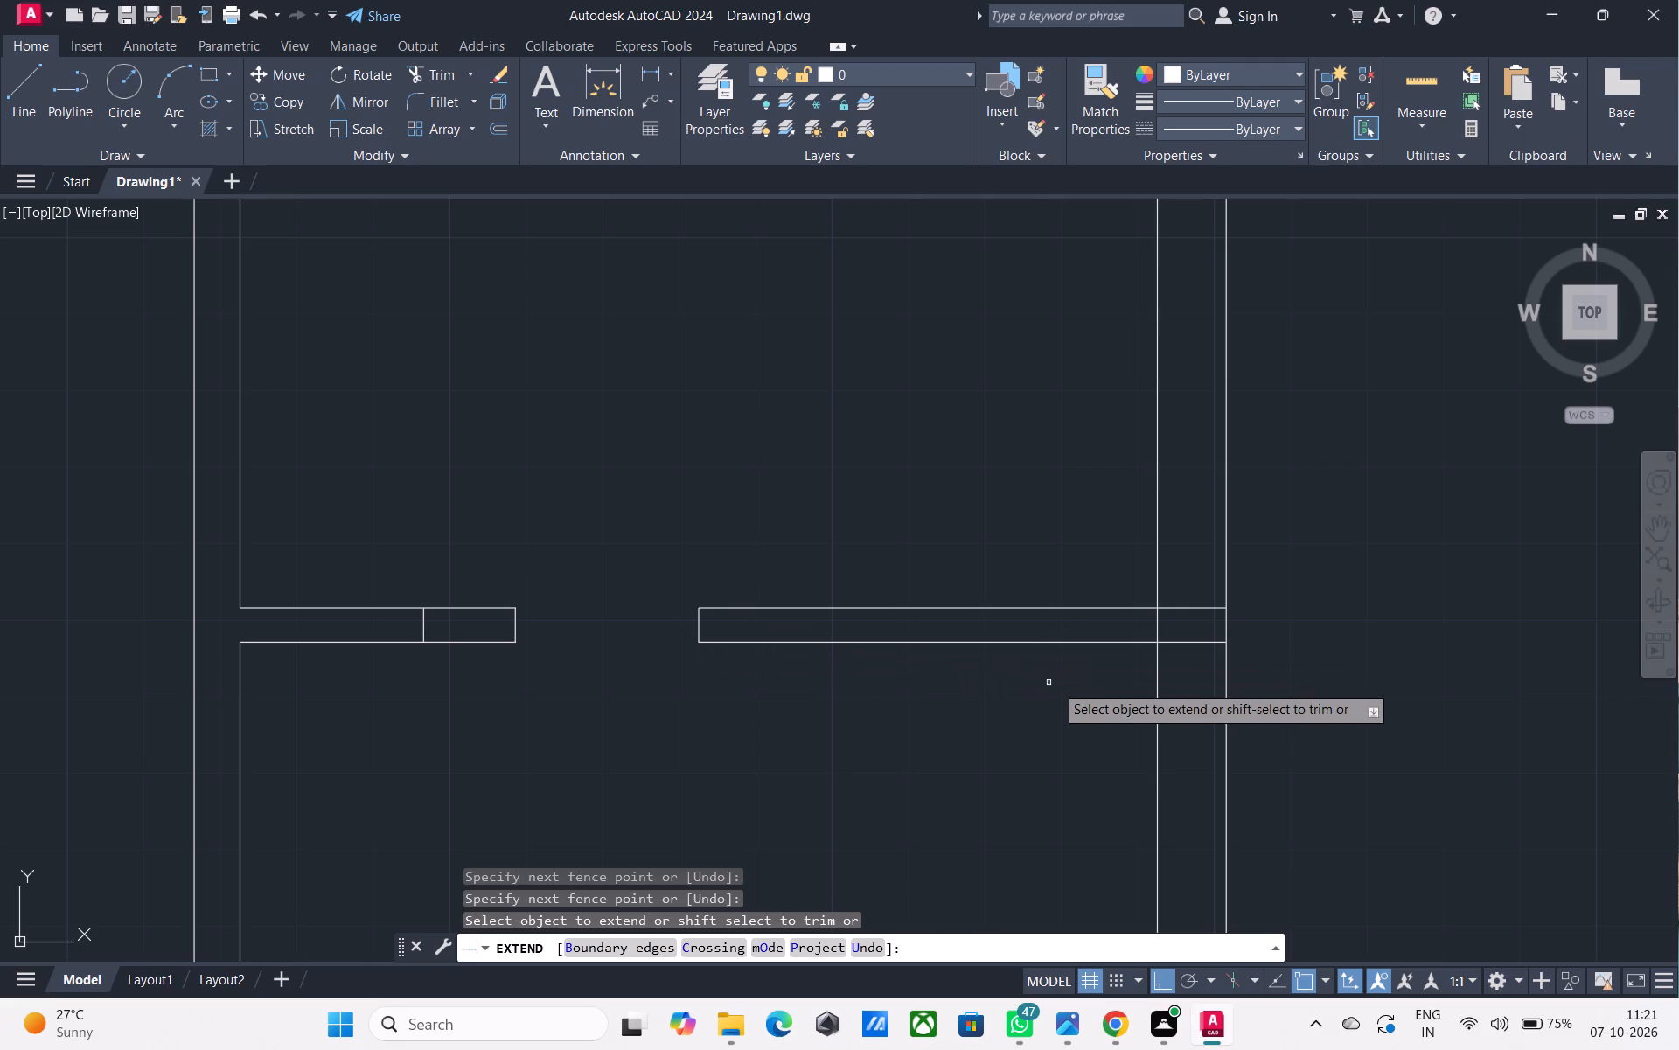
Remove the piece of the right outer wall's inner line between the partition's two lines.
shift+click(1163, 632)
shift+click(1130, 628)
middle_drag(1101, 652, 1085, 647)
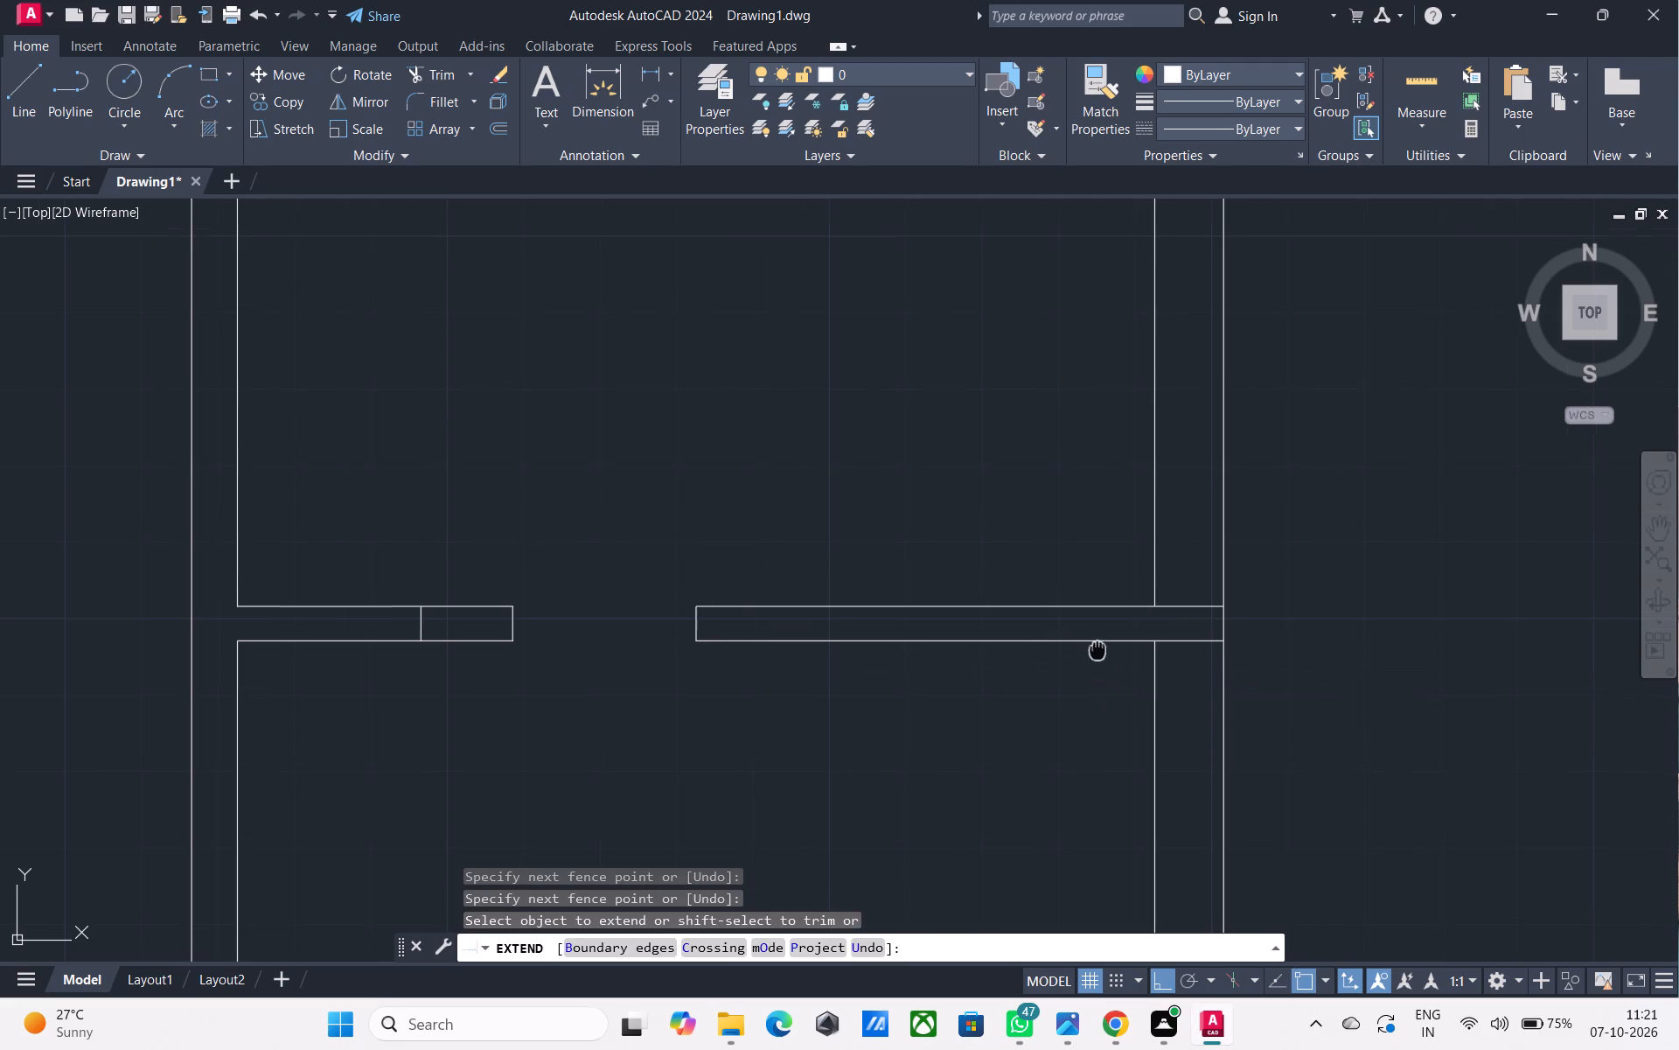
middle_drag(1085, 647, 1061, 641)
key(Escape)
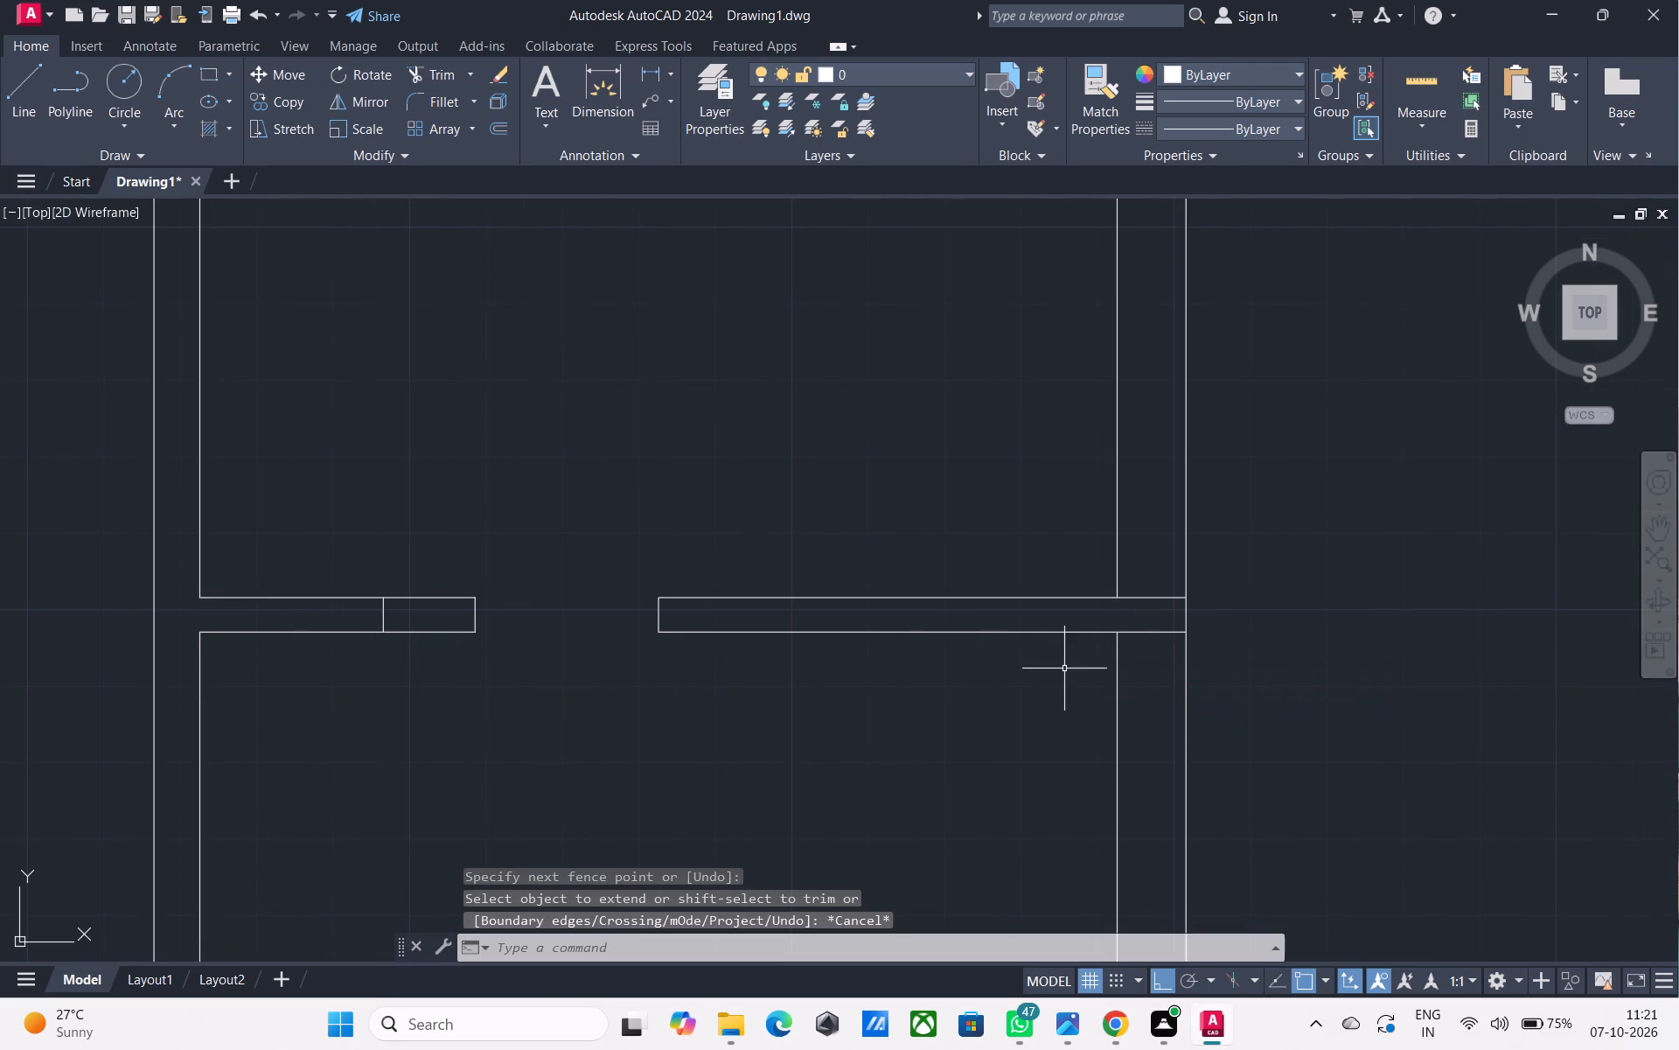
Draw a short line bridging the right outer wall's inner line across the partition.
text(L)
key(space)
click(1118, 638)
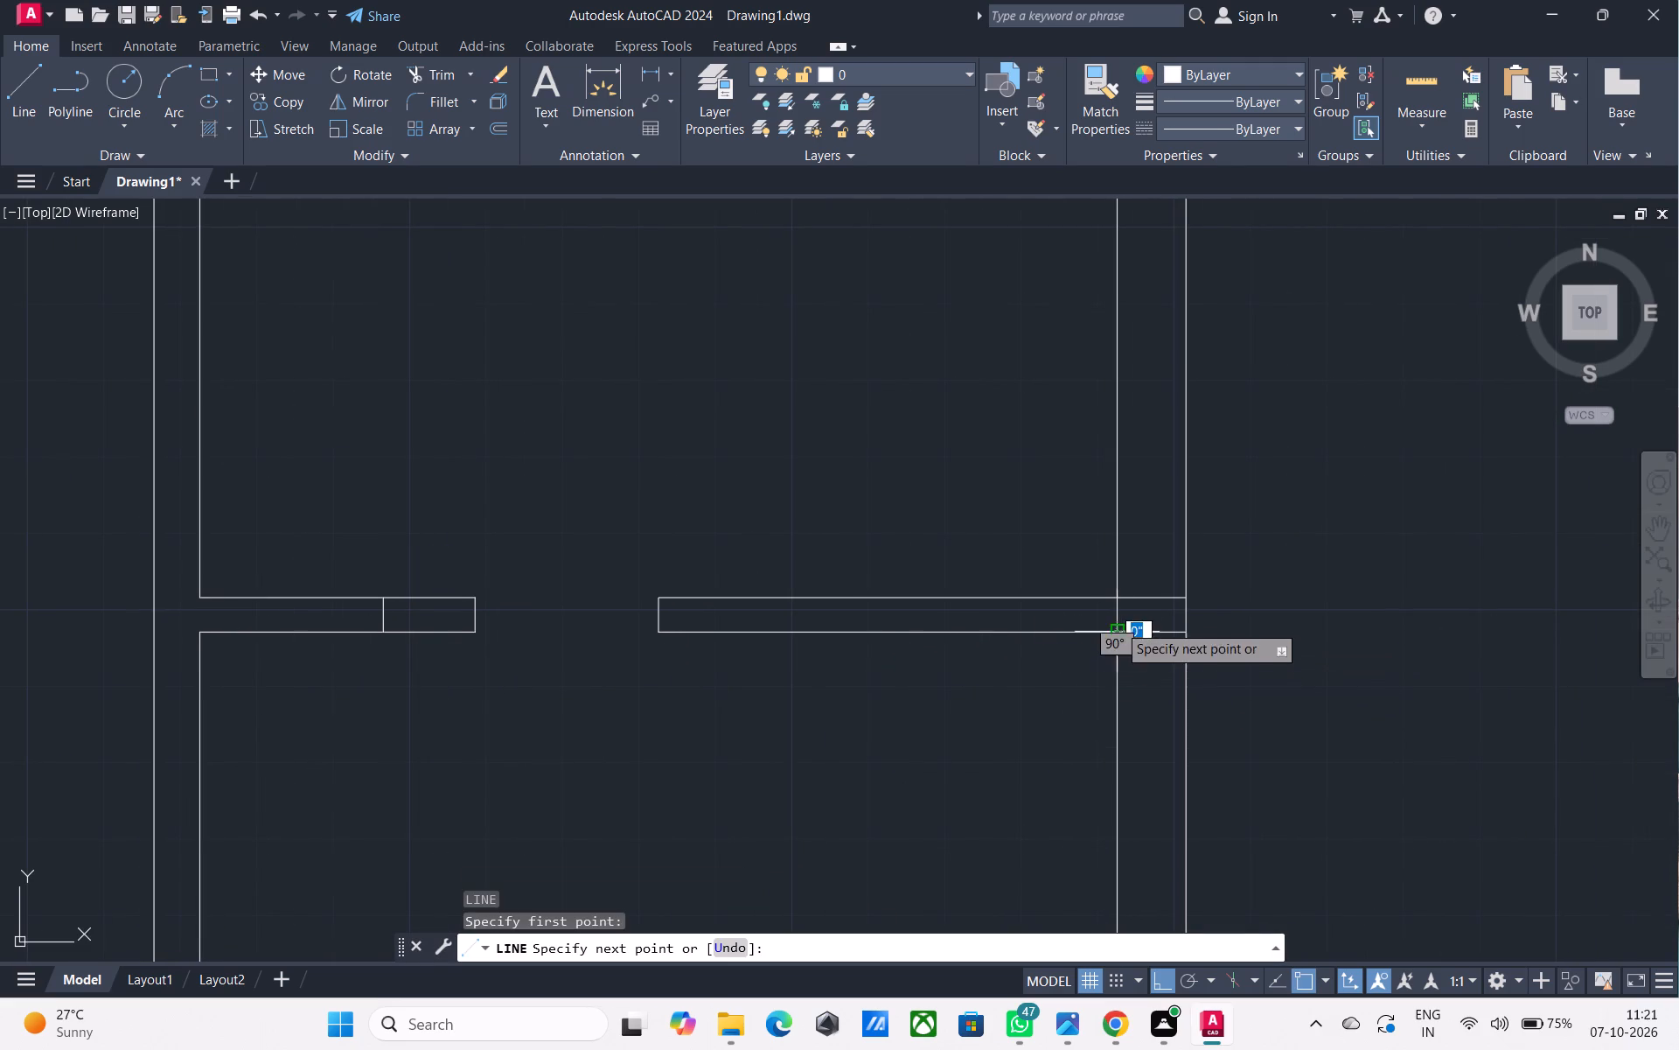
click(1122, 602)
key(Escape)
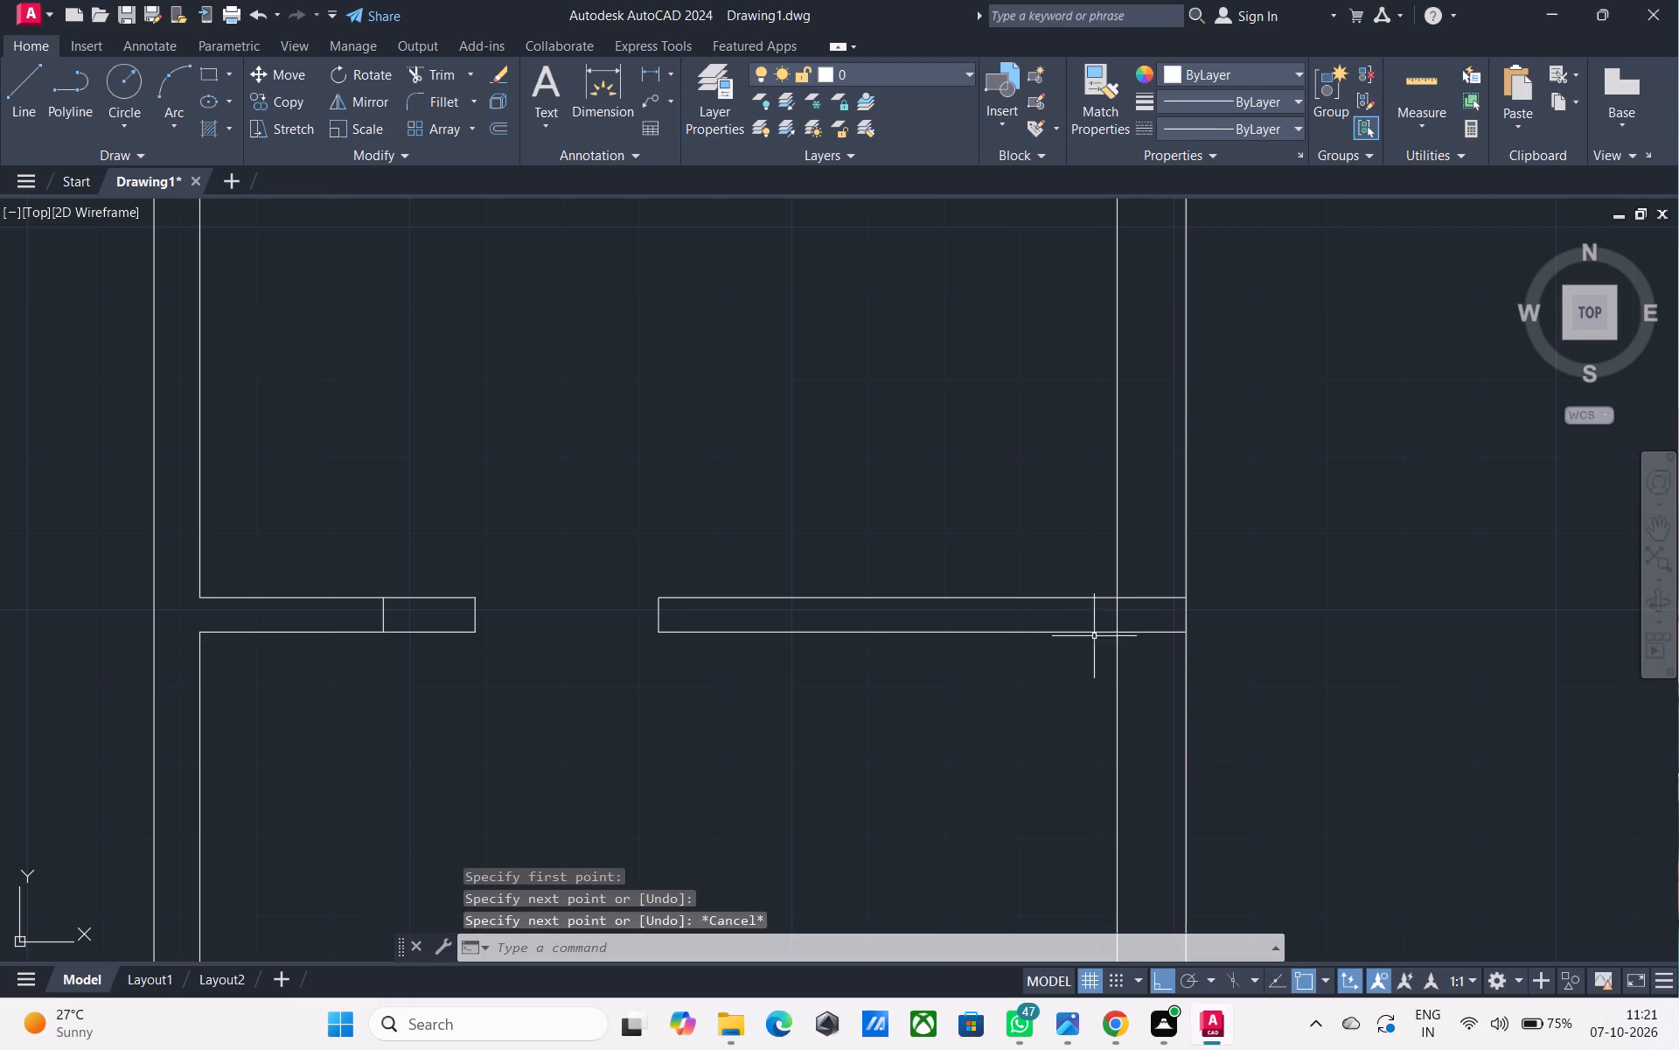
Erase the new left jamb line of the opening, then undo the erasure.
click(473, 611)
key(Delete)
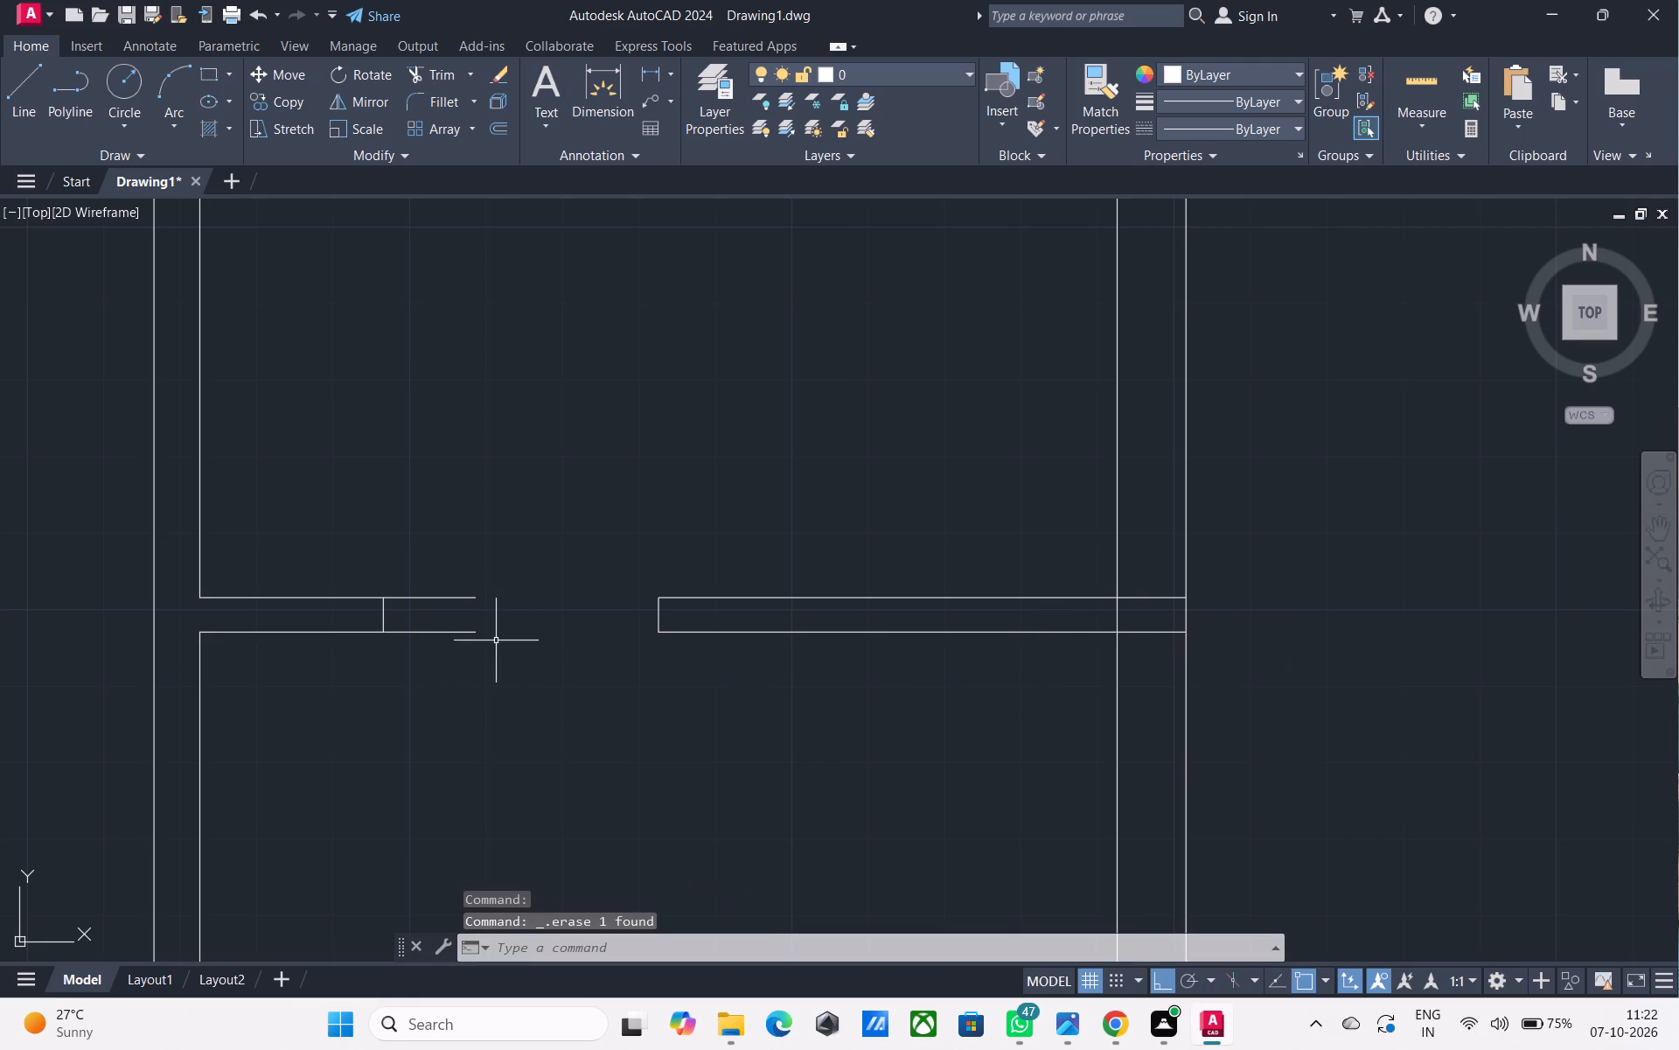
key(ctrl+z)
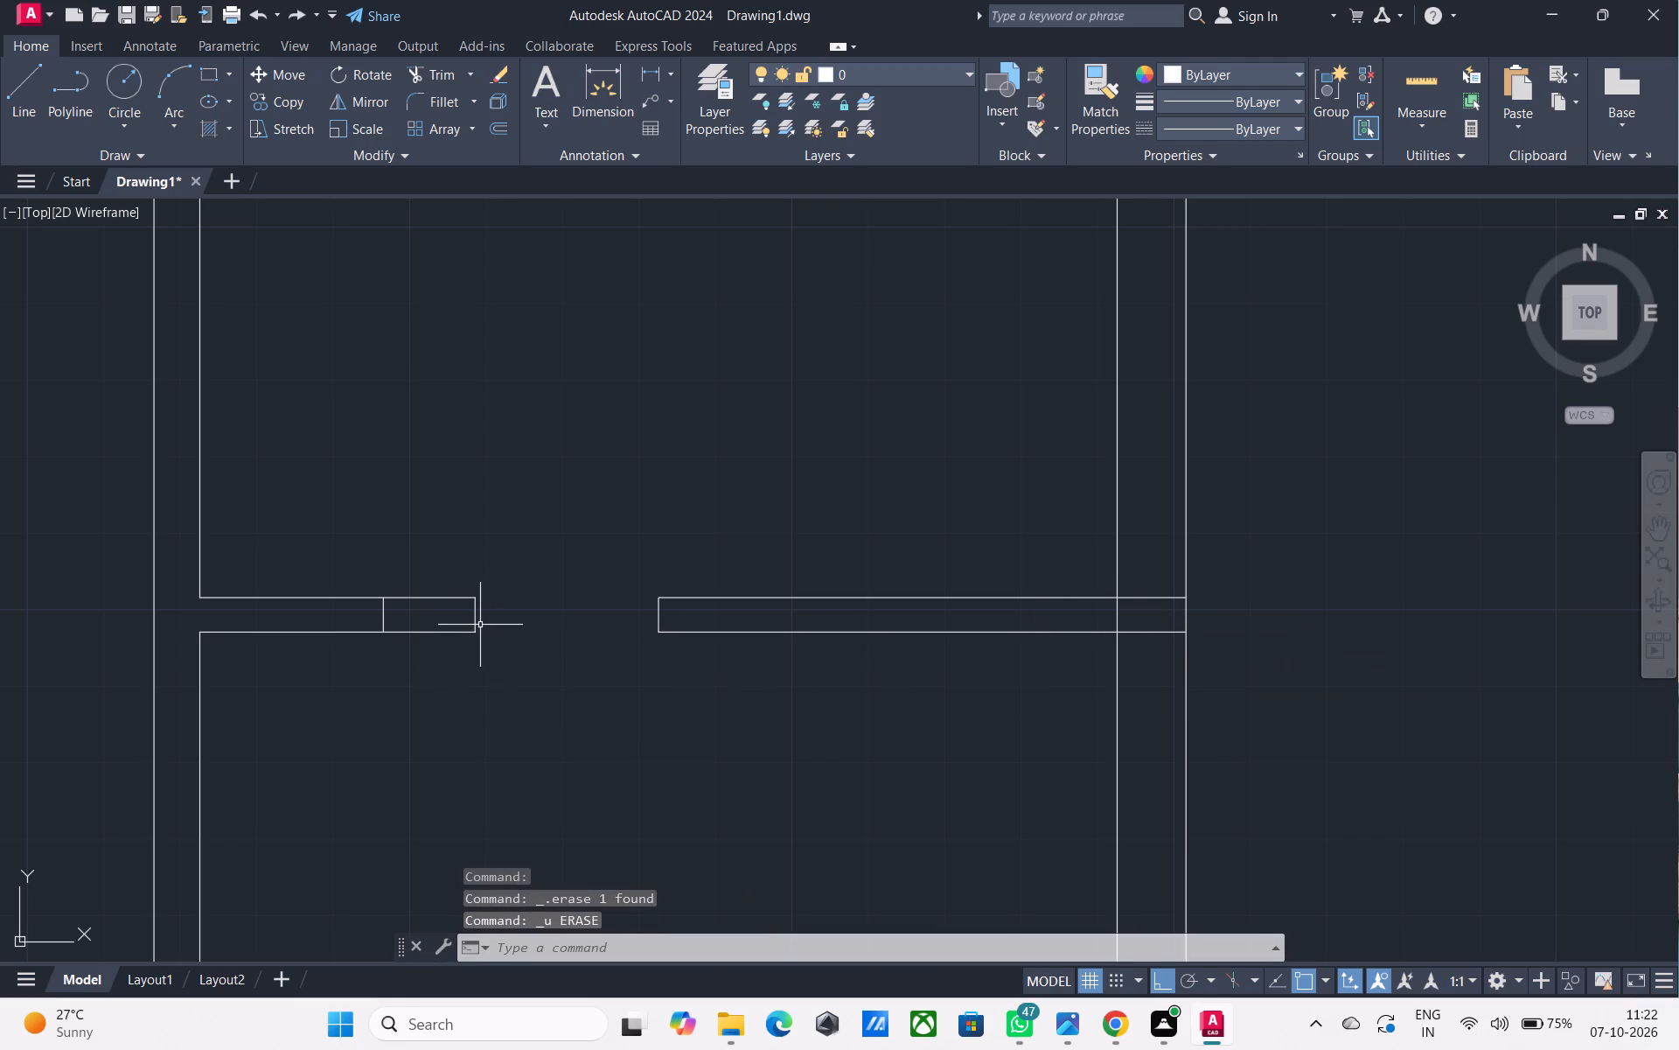
Offset the new left jamb line 4' to the right to mark the opening's new right edge.
text(O)
key(space)
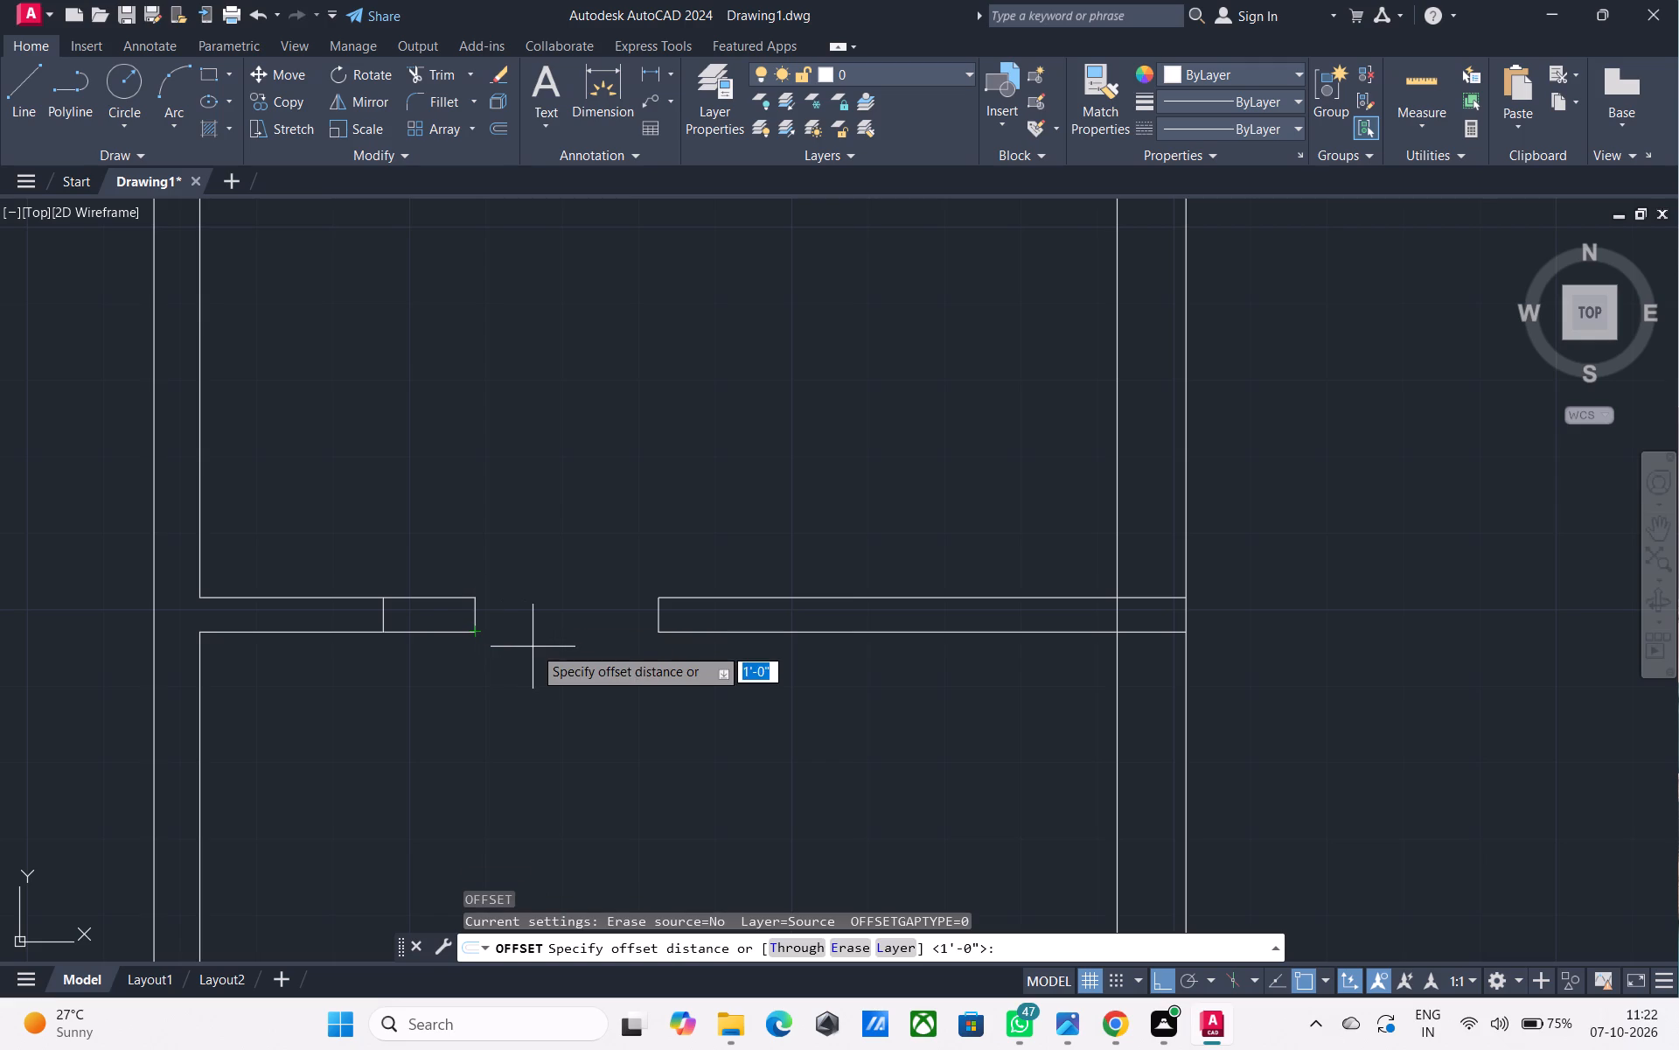
key(4)
key(apostrophe)
key(Return)
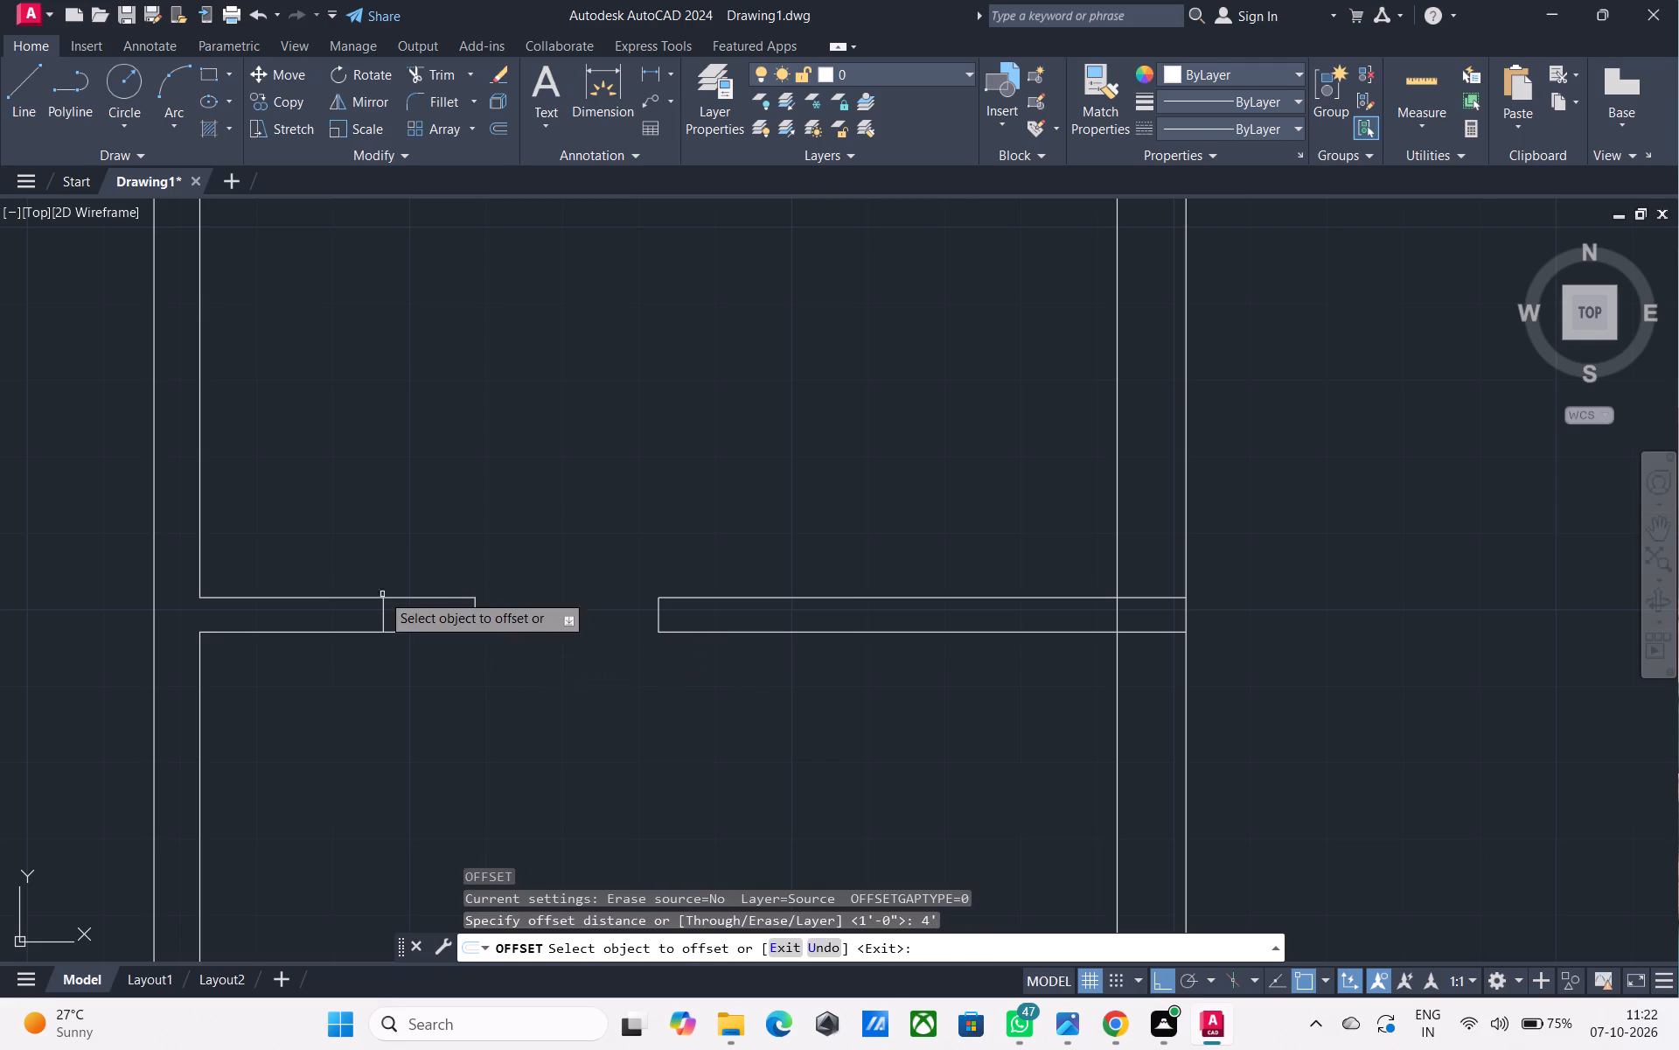
click(477, 611)
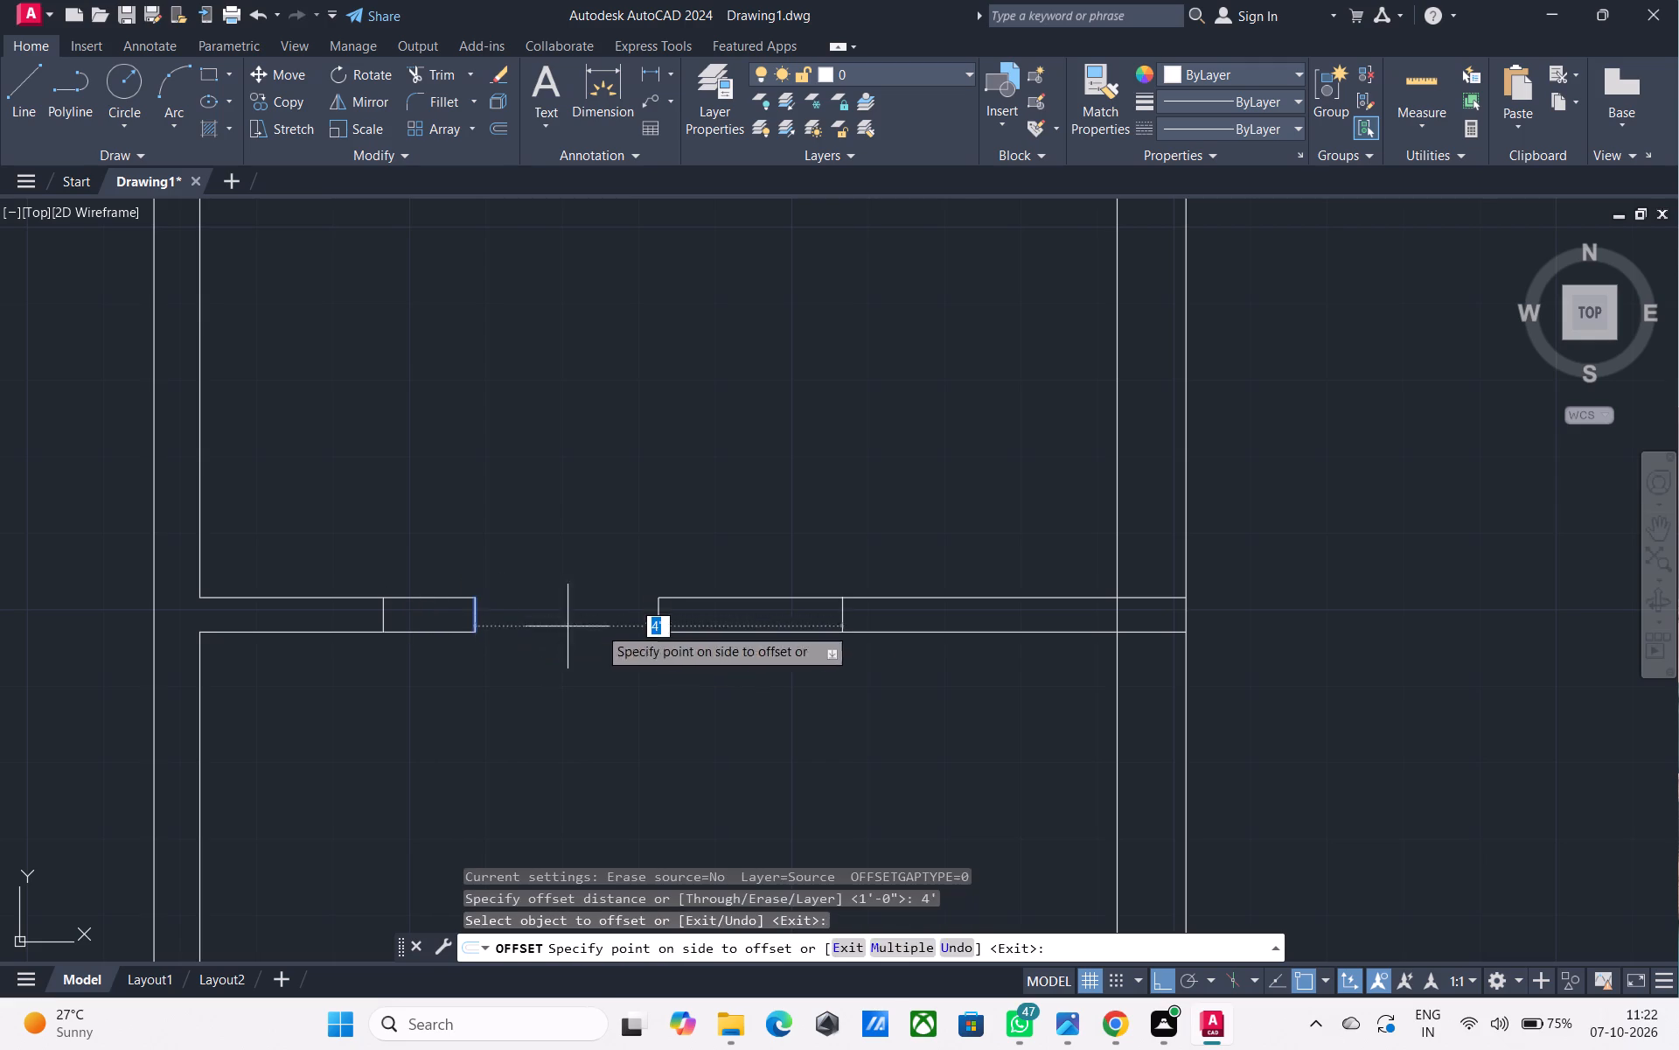
drag(848, 631, 895, 633)
key(Escape)
Trim the partition's two lines and the old right jamb line back to the 4' offset line.
text(TR)
key(space)
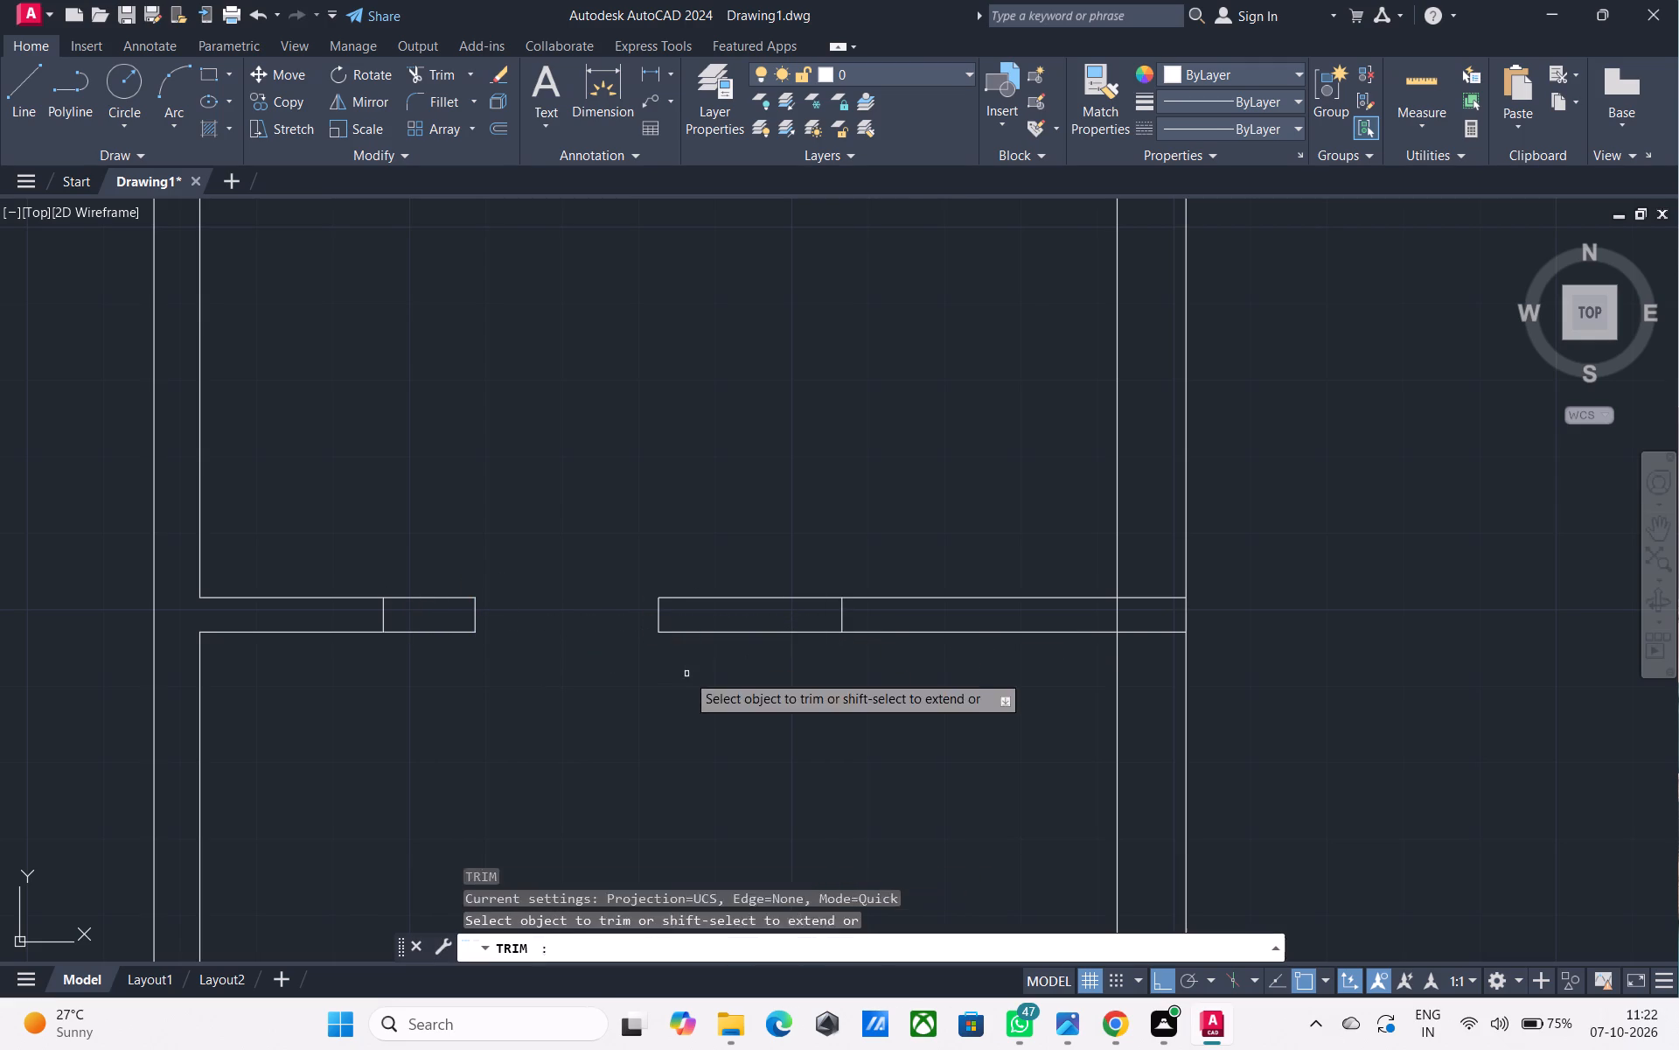
click(686, 674)
click(697, 550)
click(684, 621)
click(618, 626)
Trim away the old left jamb line inside the partition's left stub.
drag(394, 611, 392, 611)
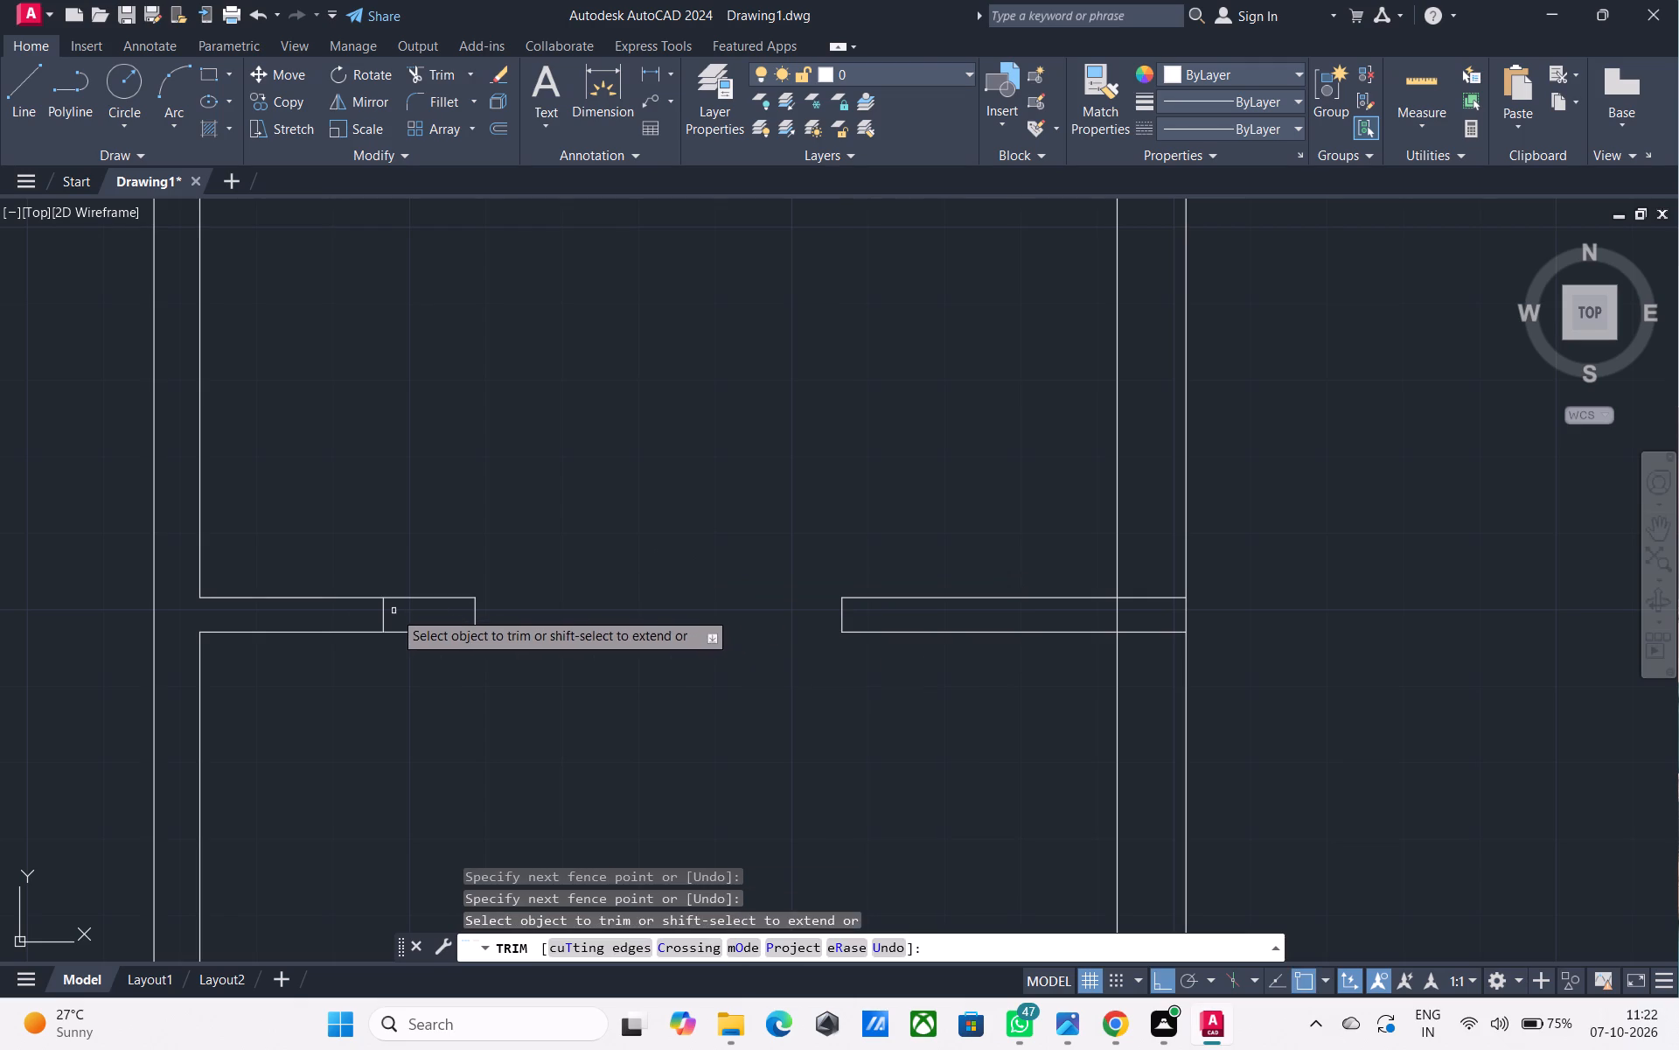
drag(392, 611, 377, 612)
click(375, 612)
click(401, 612)
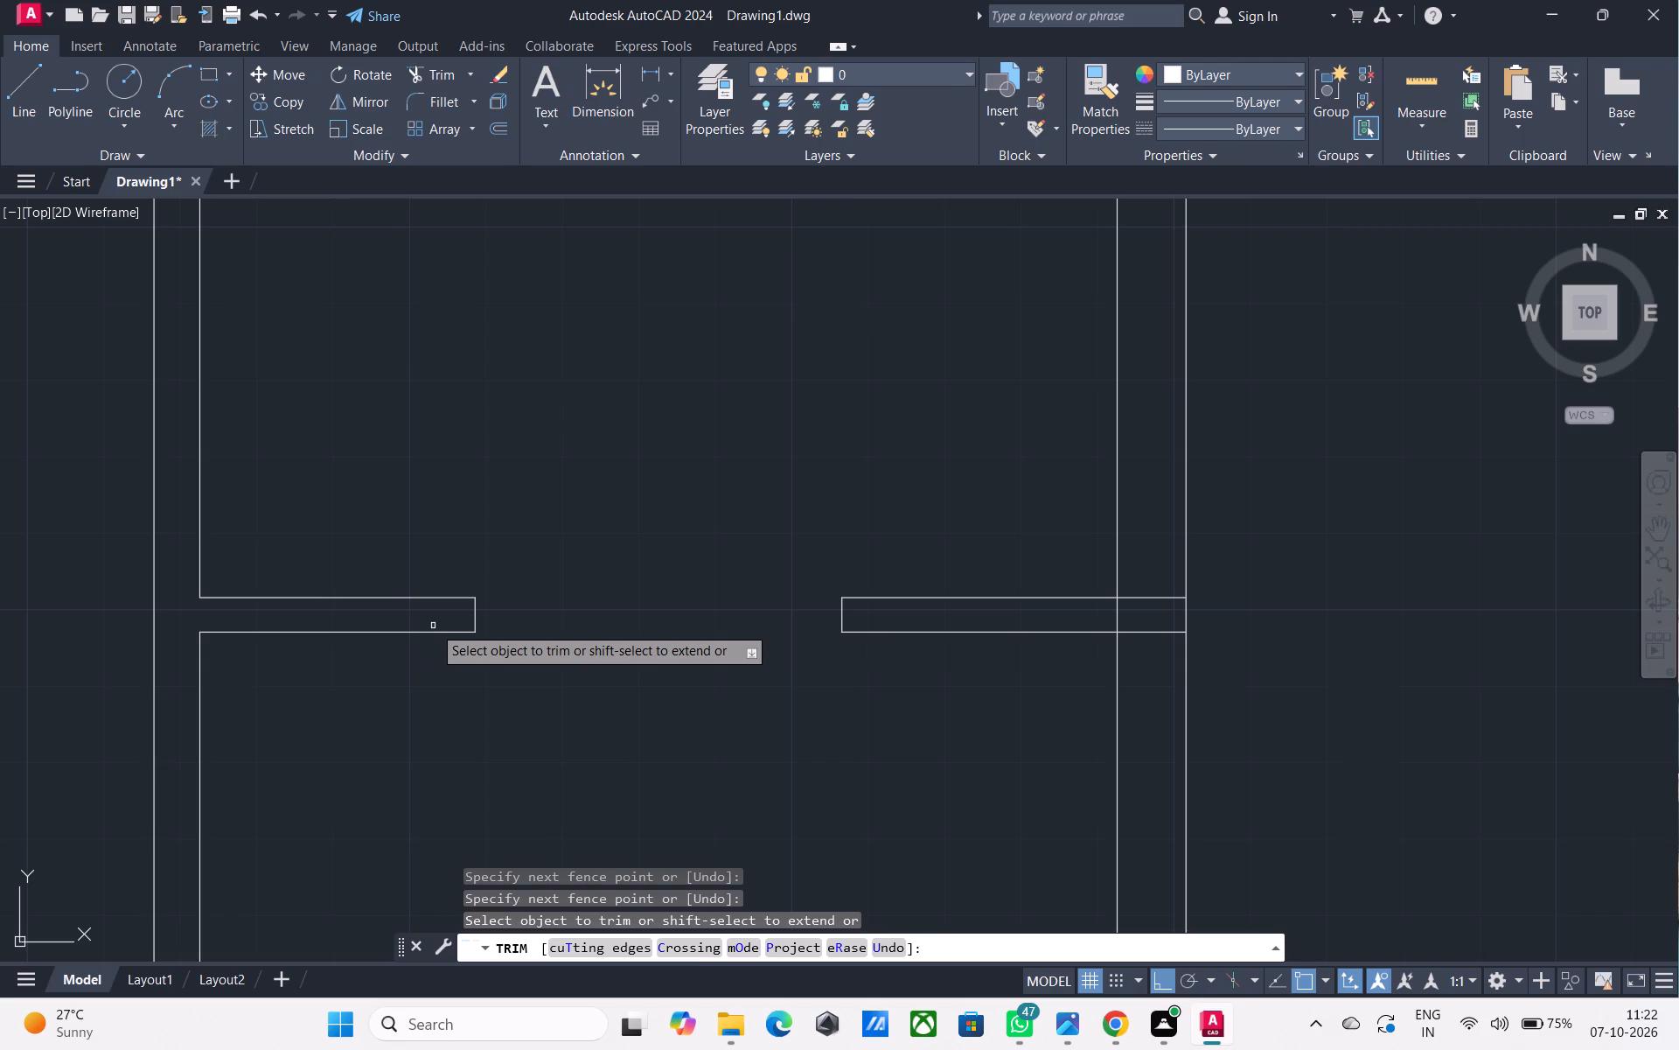
Trim the partition's line ends inside the right outer wall and the wall's inner line piece between them.
middle_drag(484, 662, 478, 547)
middle_drag(966, 535, 842, 579)
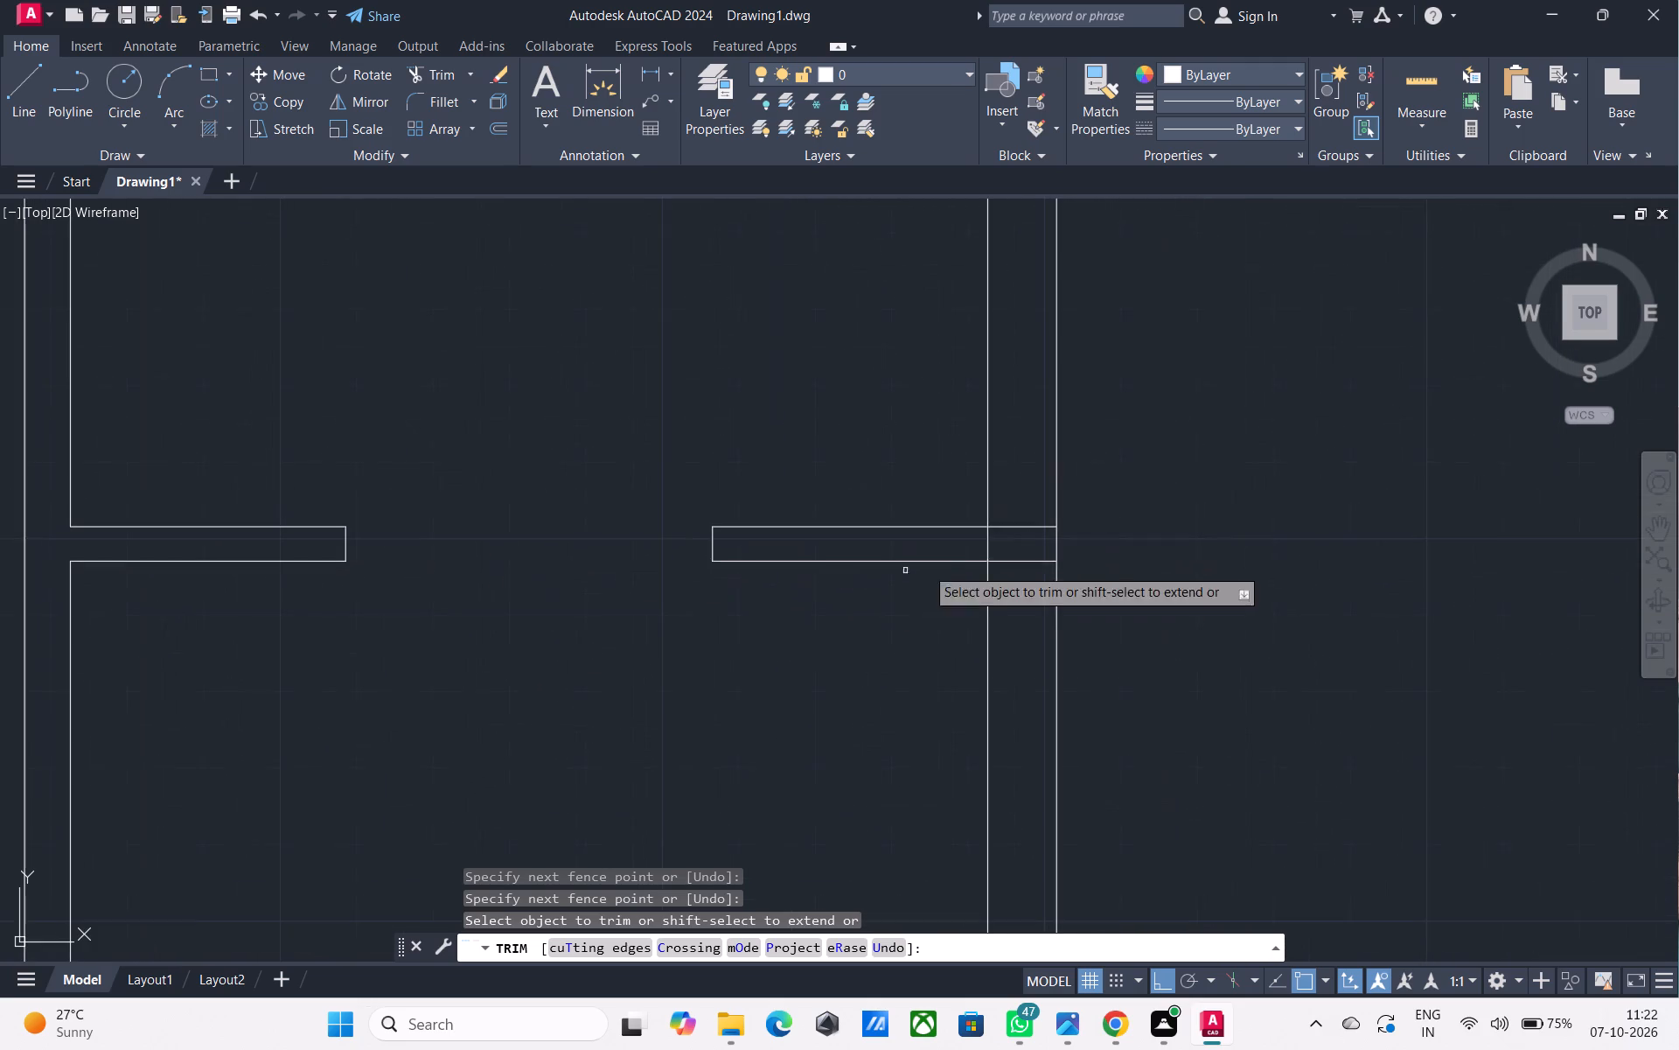
click(998, 569)
click(1003, 515)
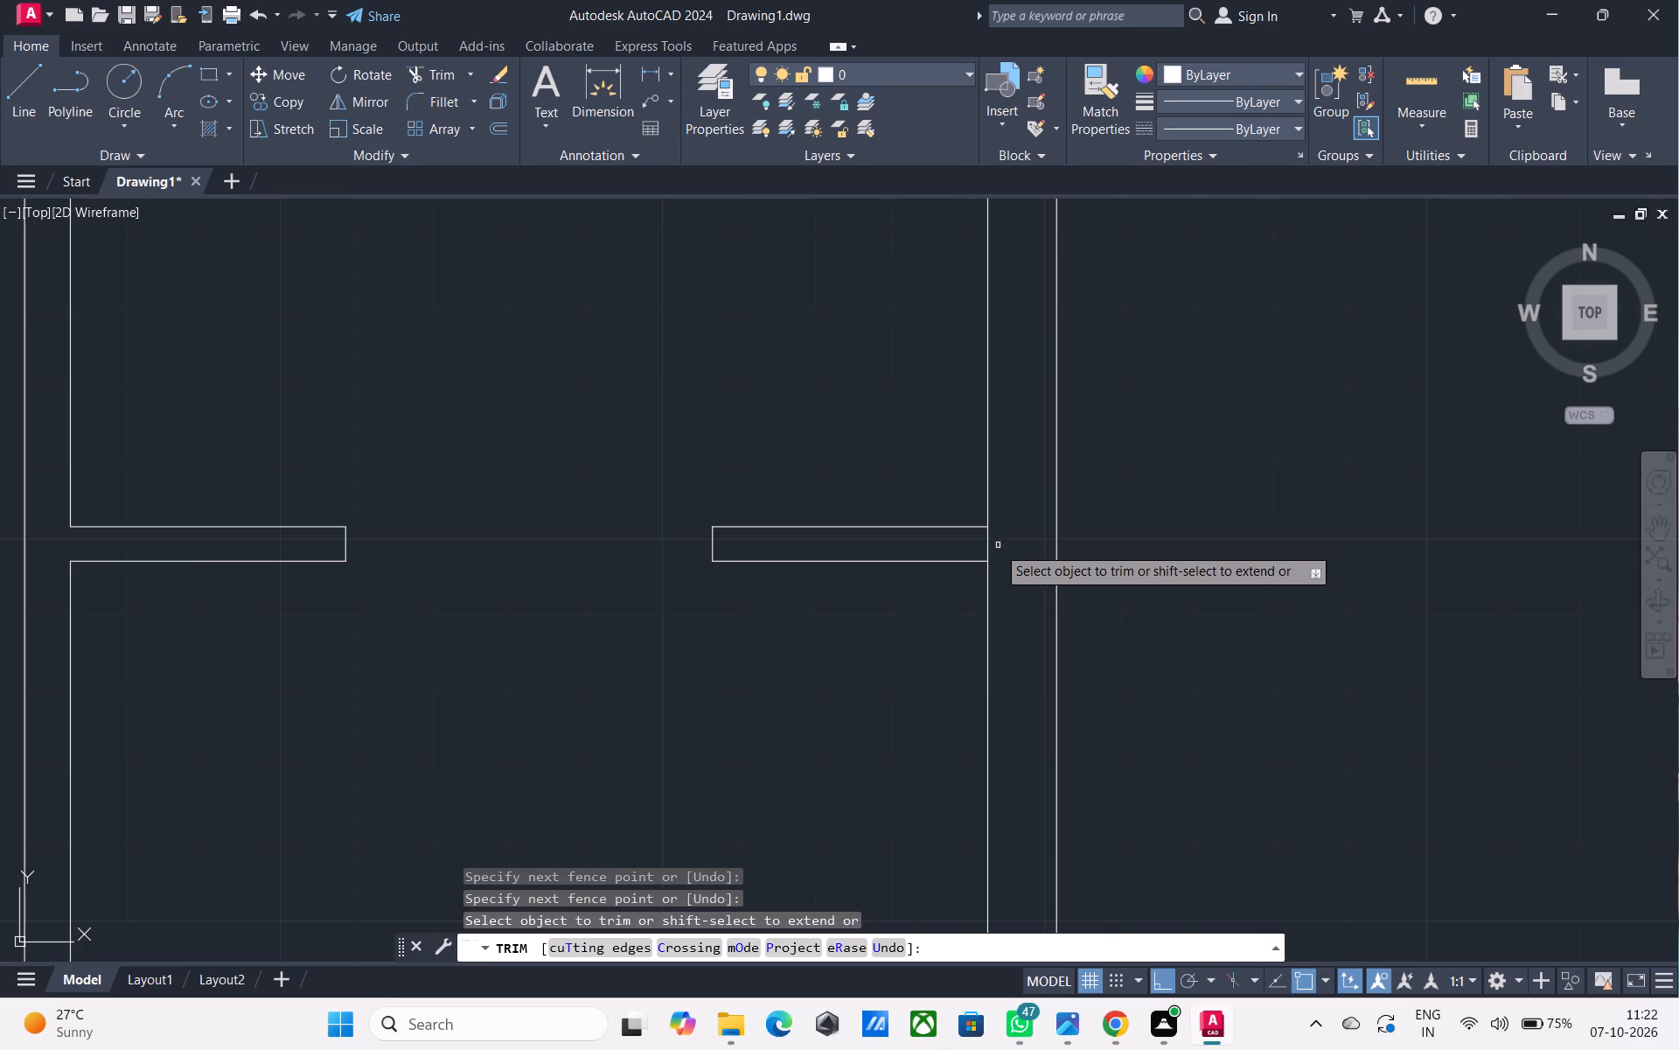
click(997, 546)
click(967, 546)
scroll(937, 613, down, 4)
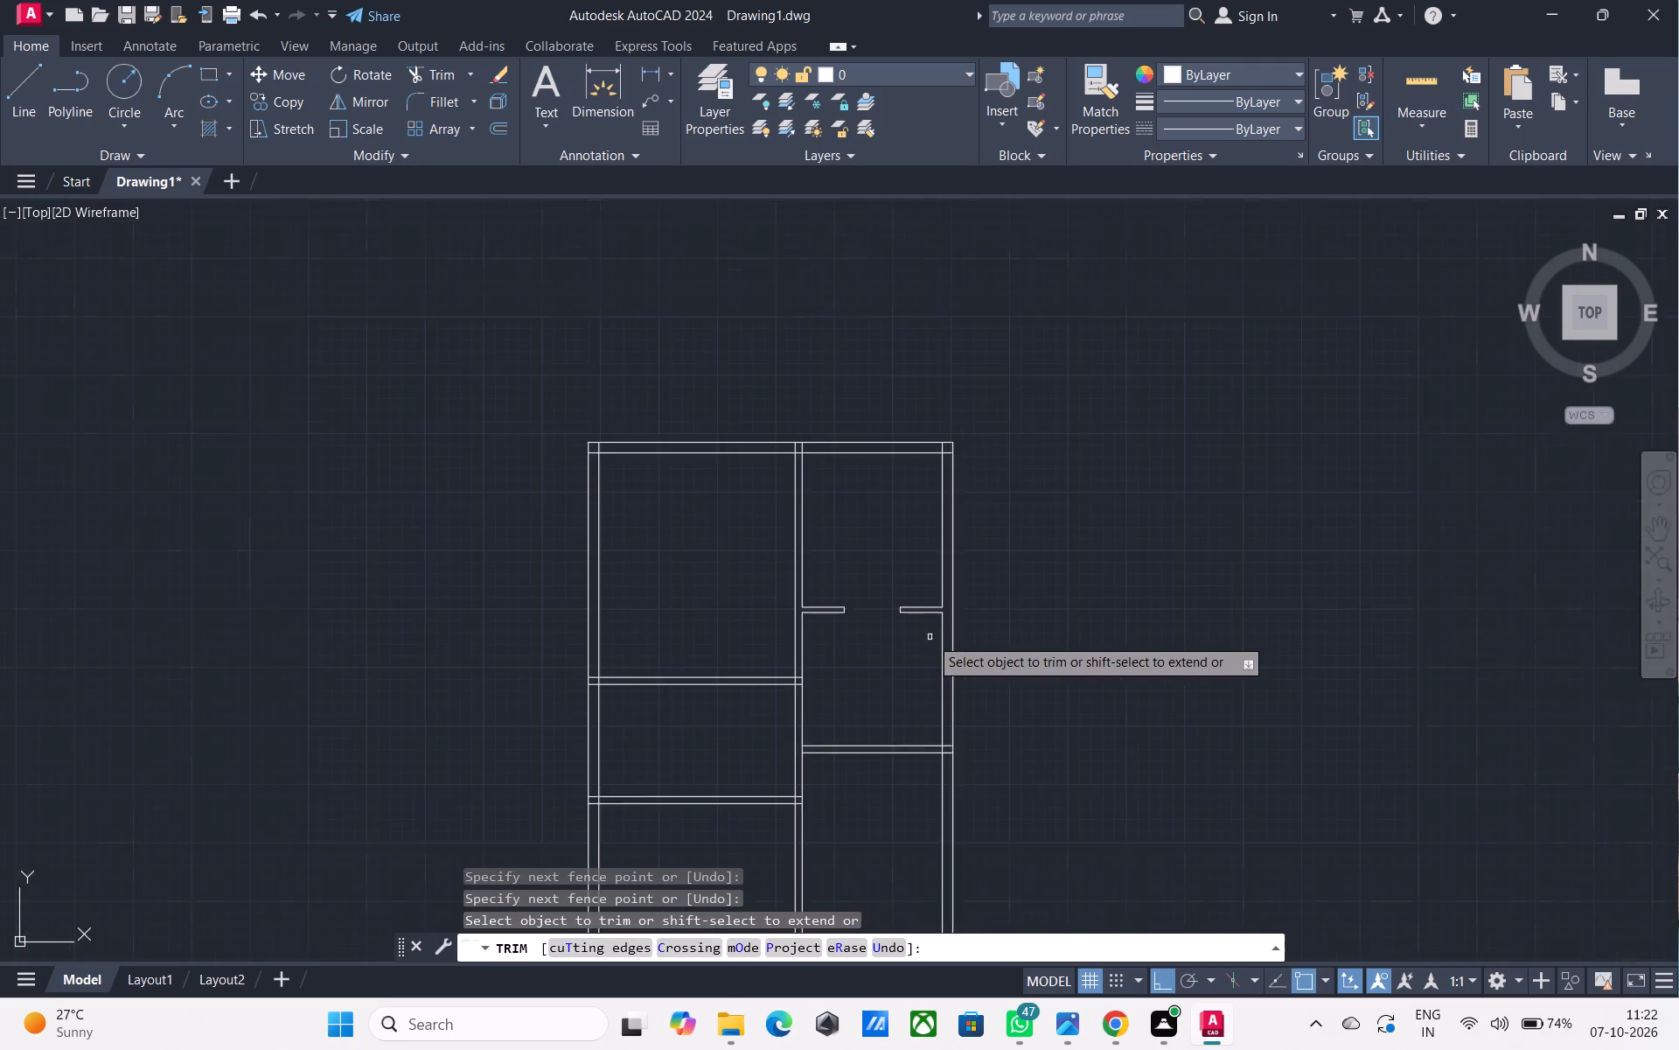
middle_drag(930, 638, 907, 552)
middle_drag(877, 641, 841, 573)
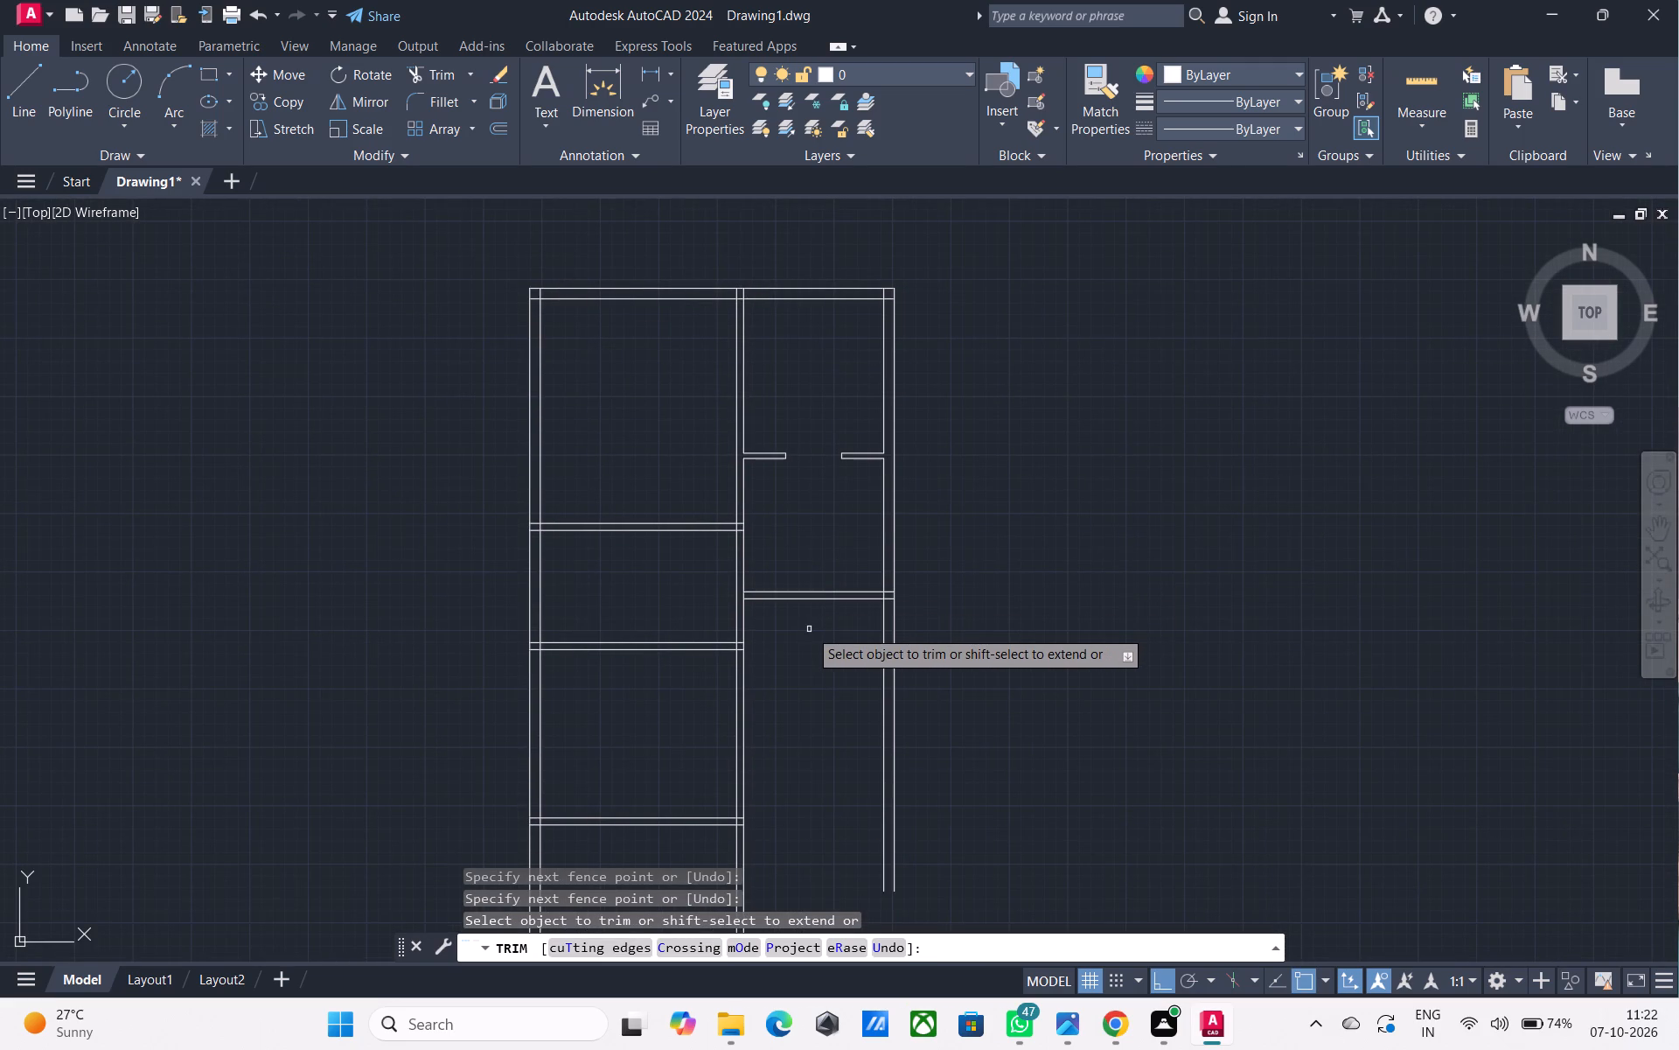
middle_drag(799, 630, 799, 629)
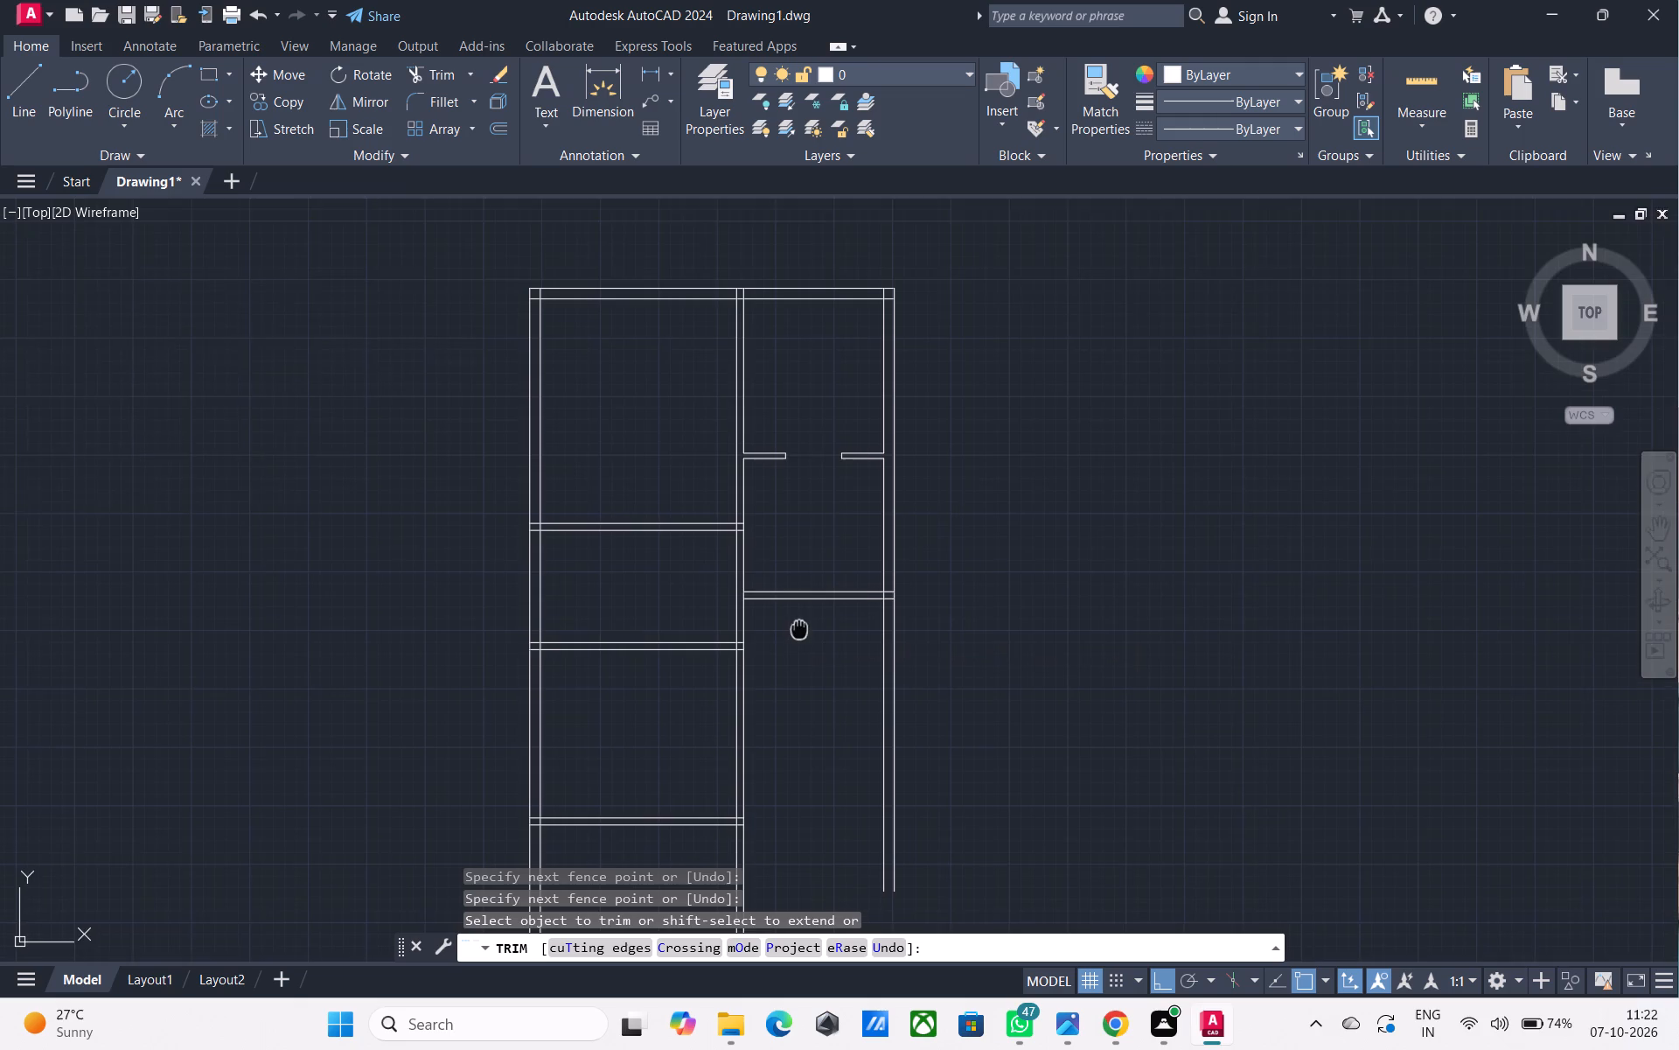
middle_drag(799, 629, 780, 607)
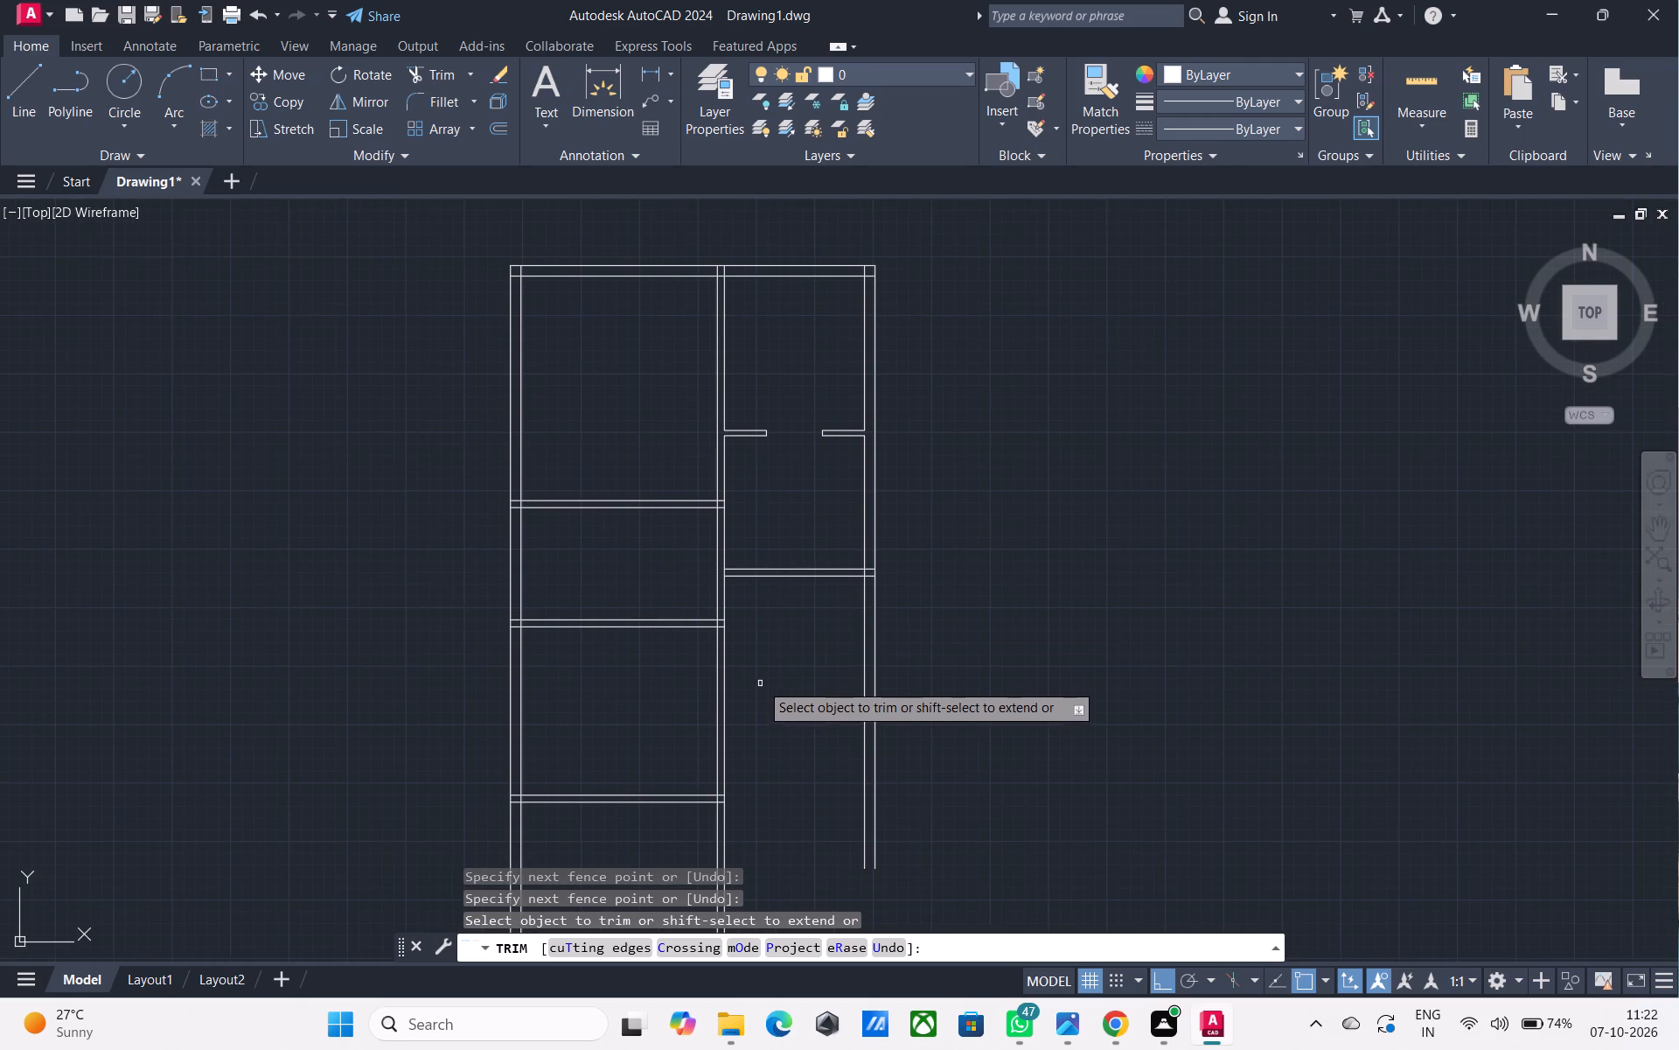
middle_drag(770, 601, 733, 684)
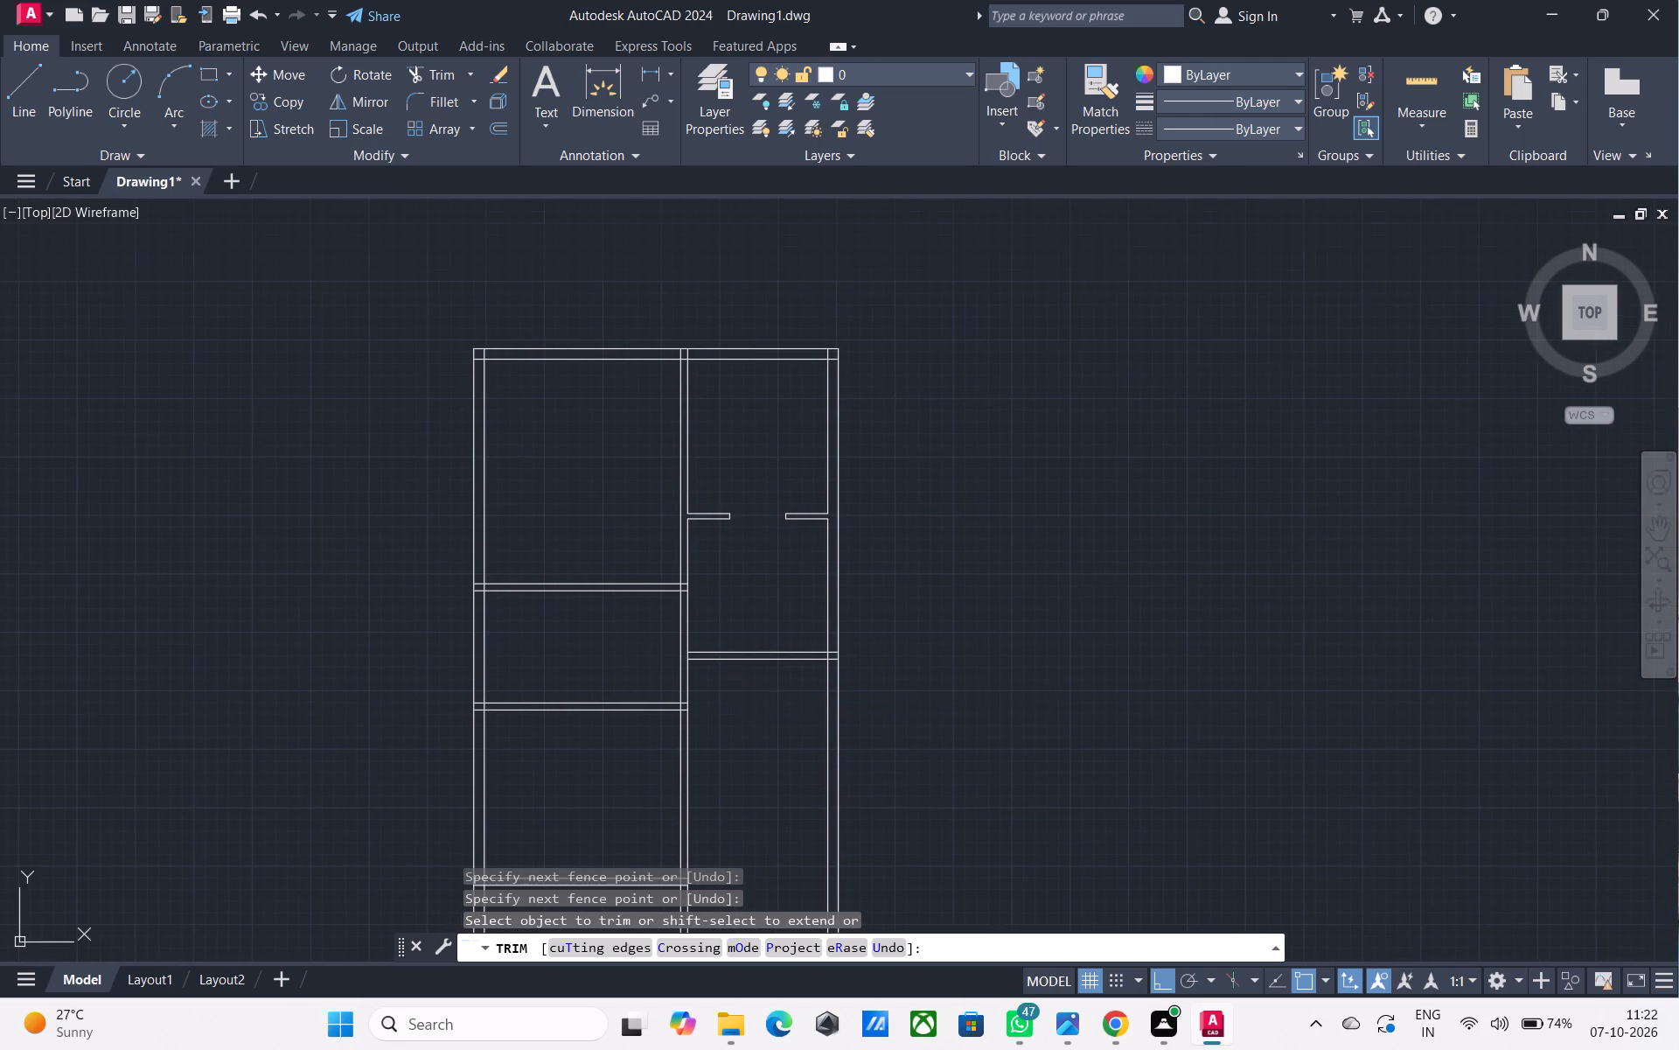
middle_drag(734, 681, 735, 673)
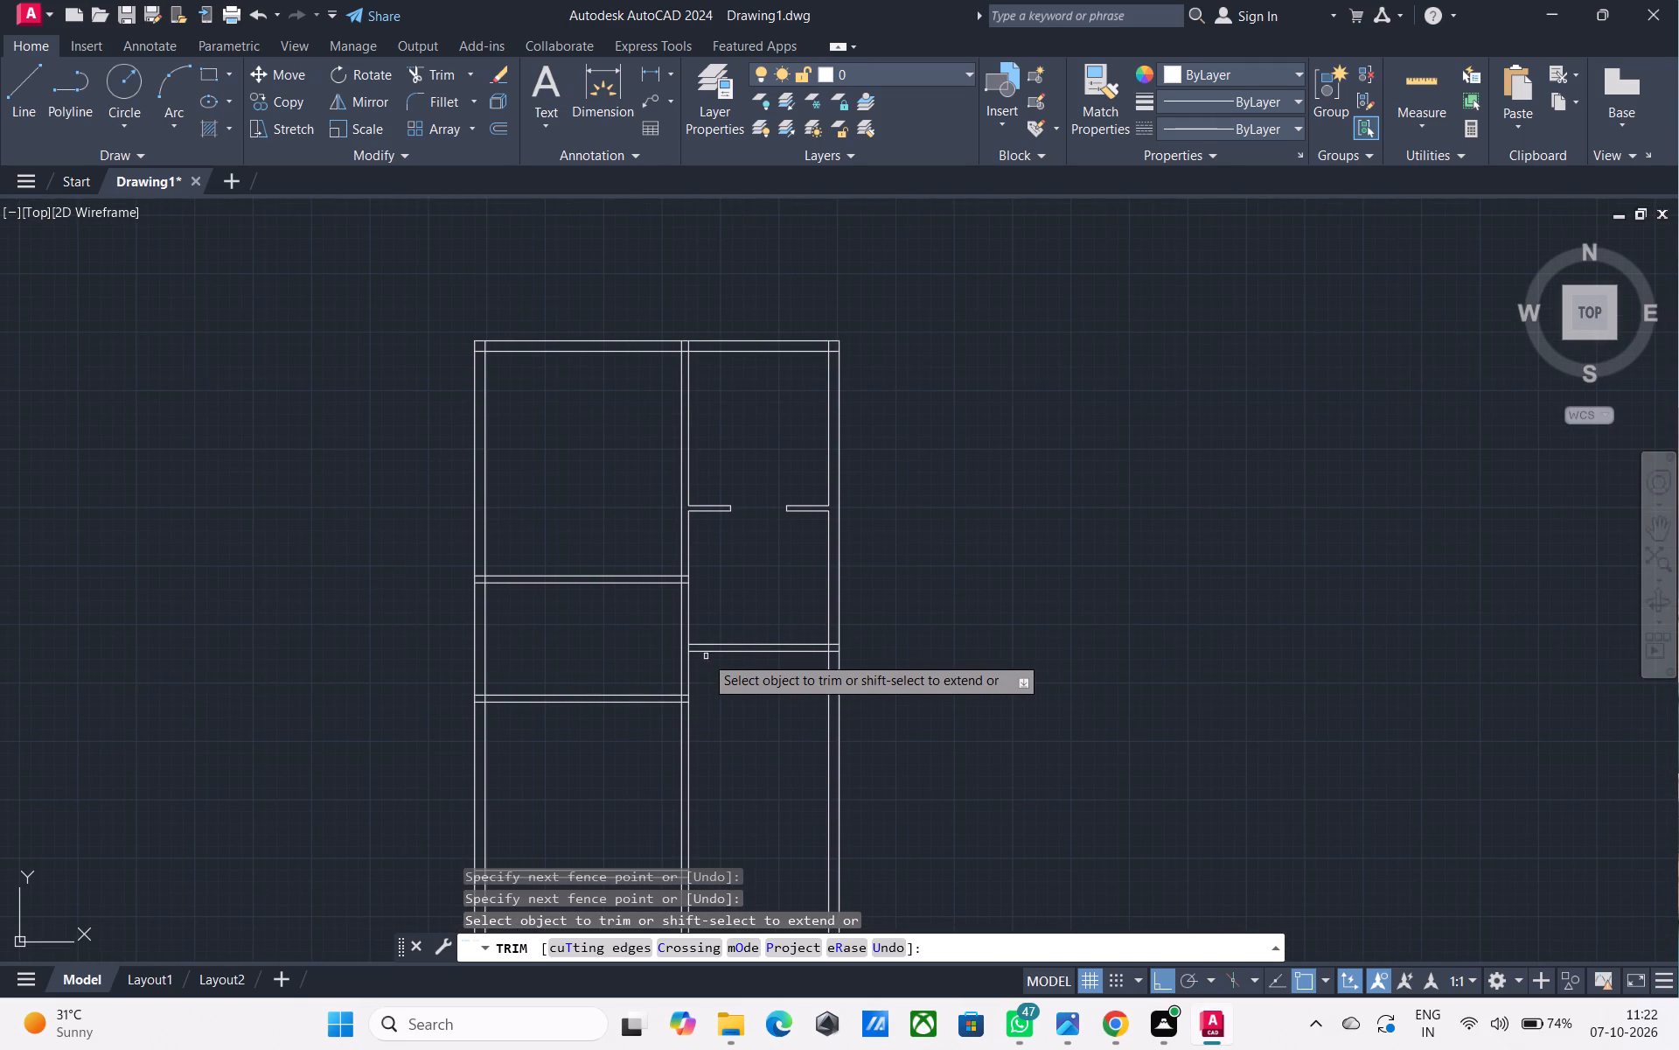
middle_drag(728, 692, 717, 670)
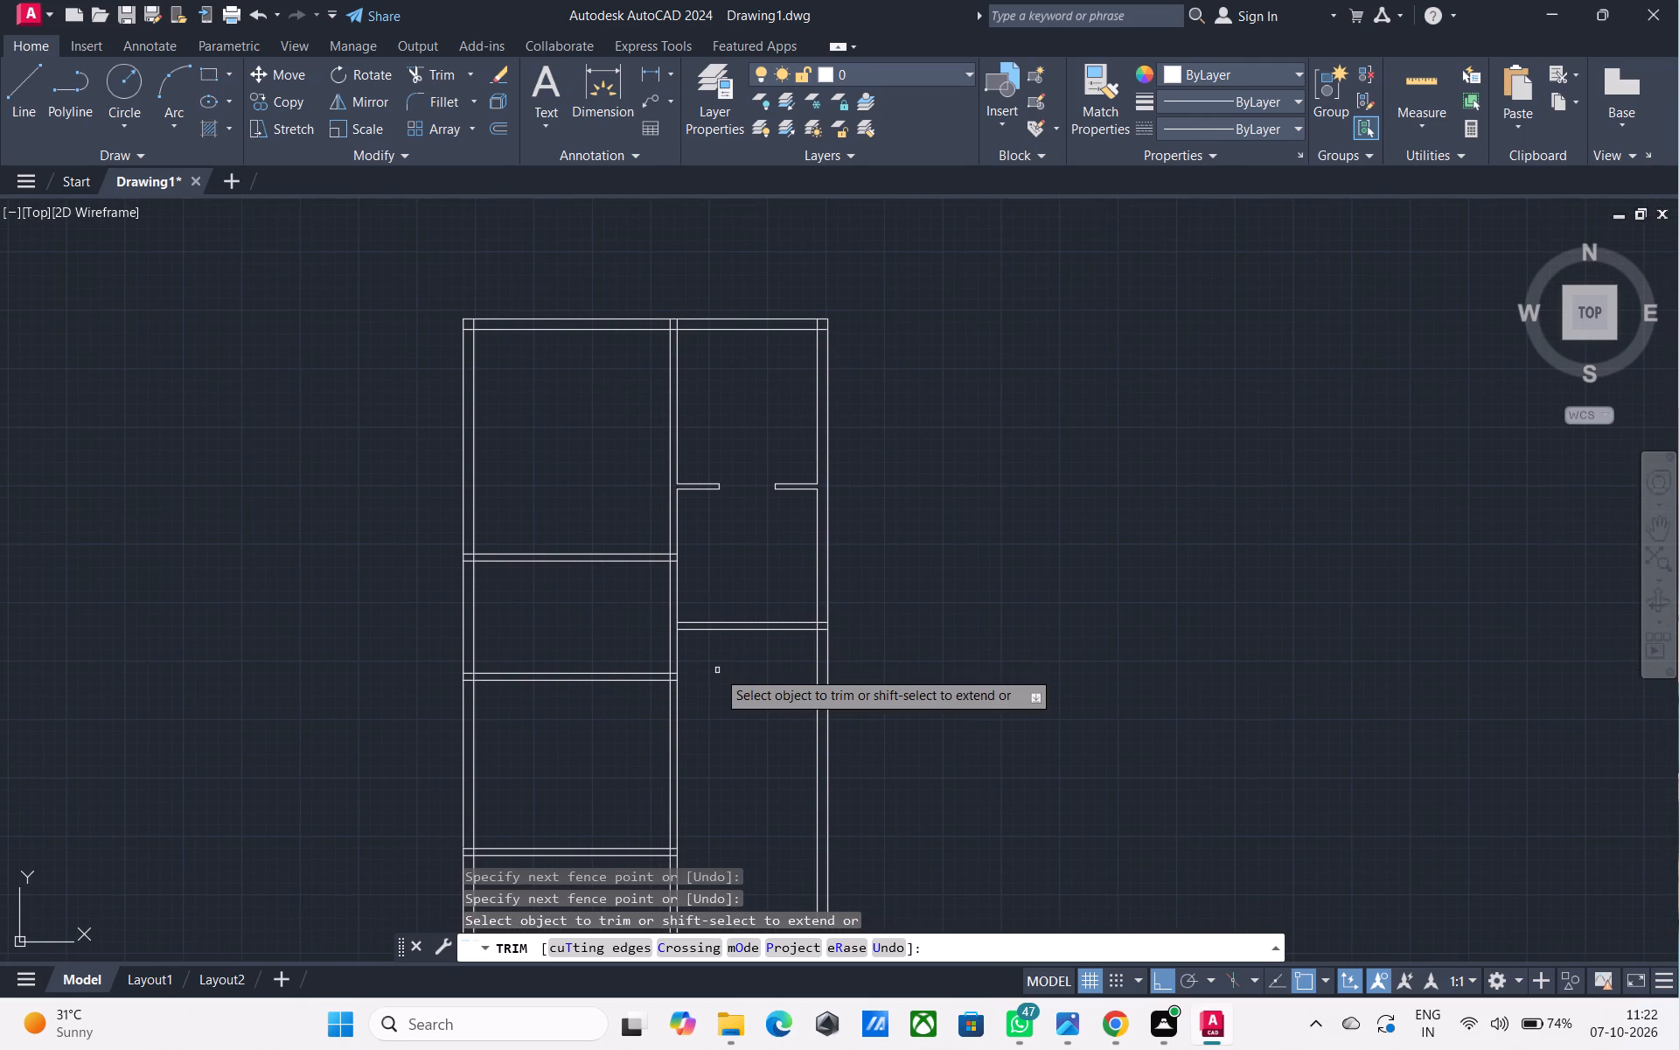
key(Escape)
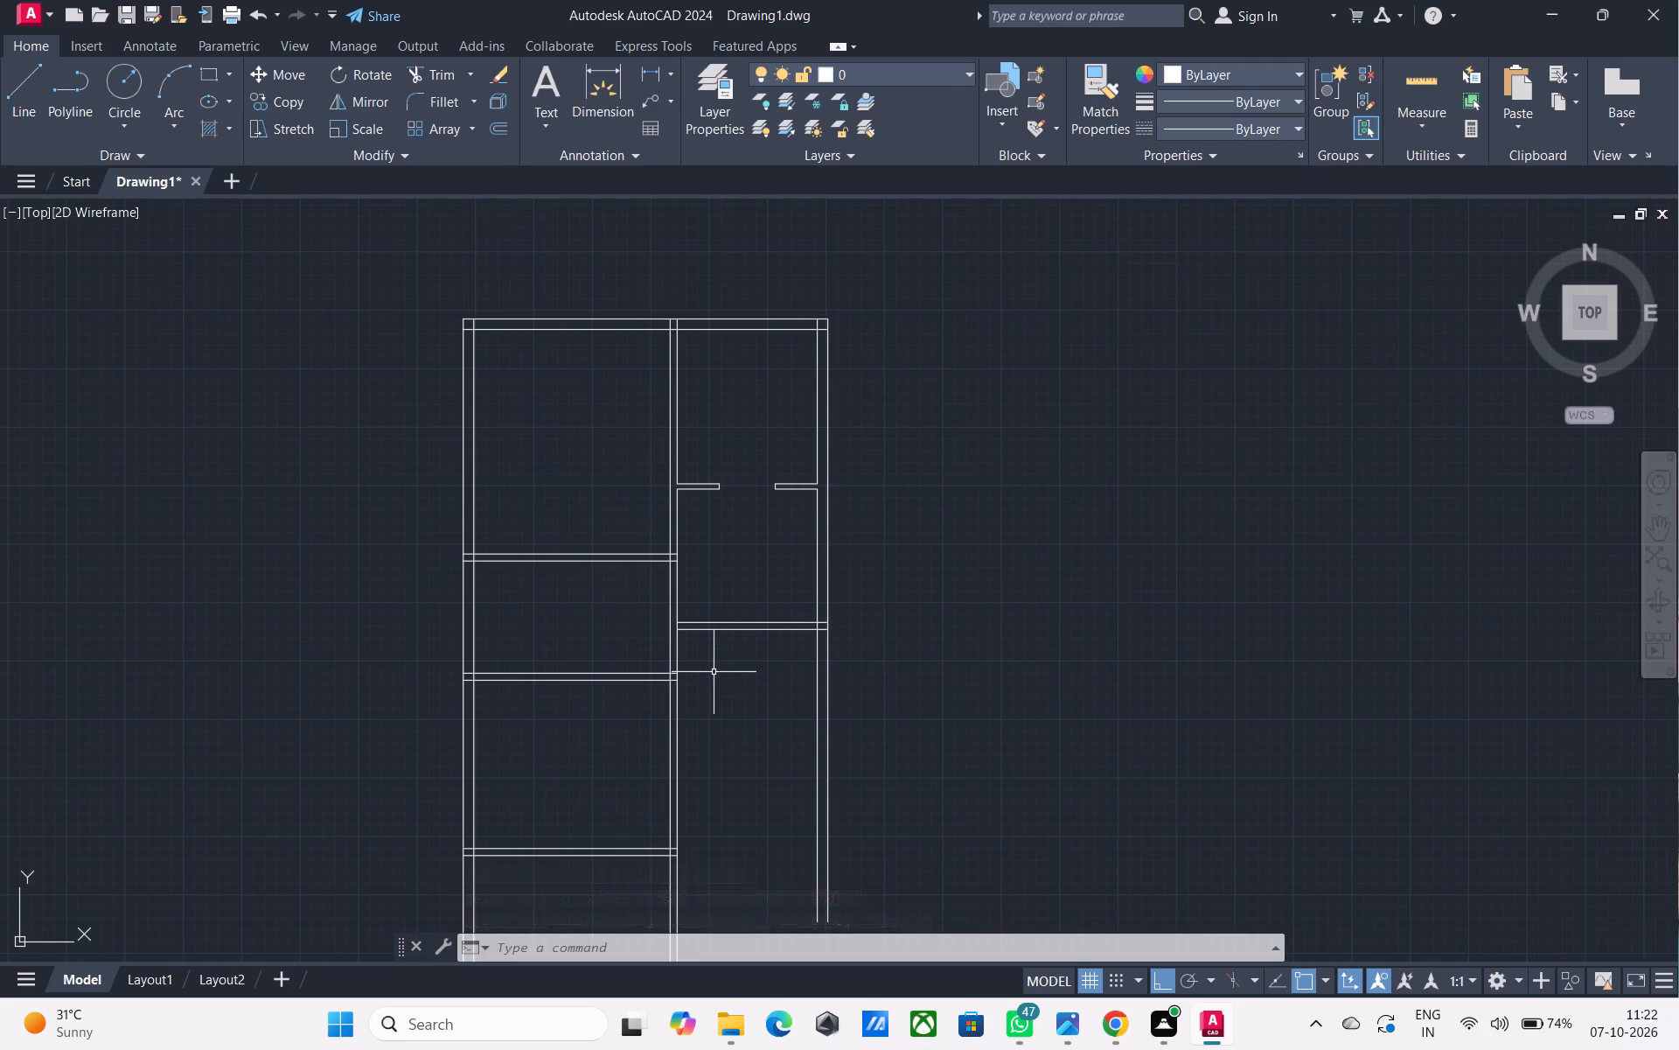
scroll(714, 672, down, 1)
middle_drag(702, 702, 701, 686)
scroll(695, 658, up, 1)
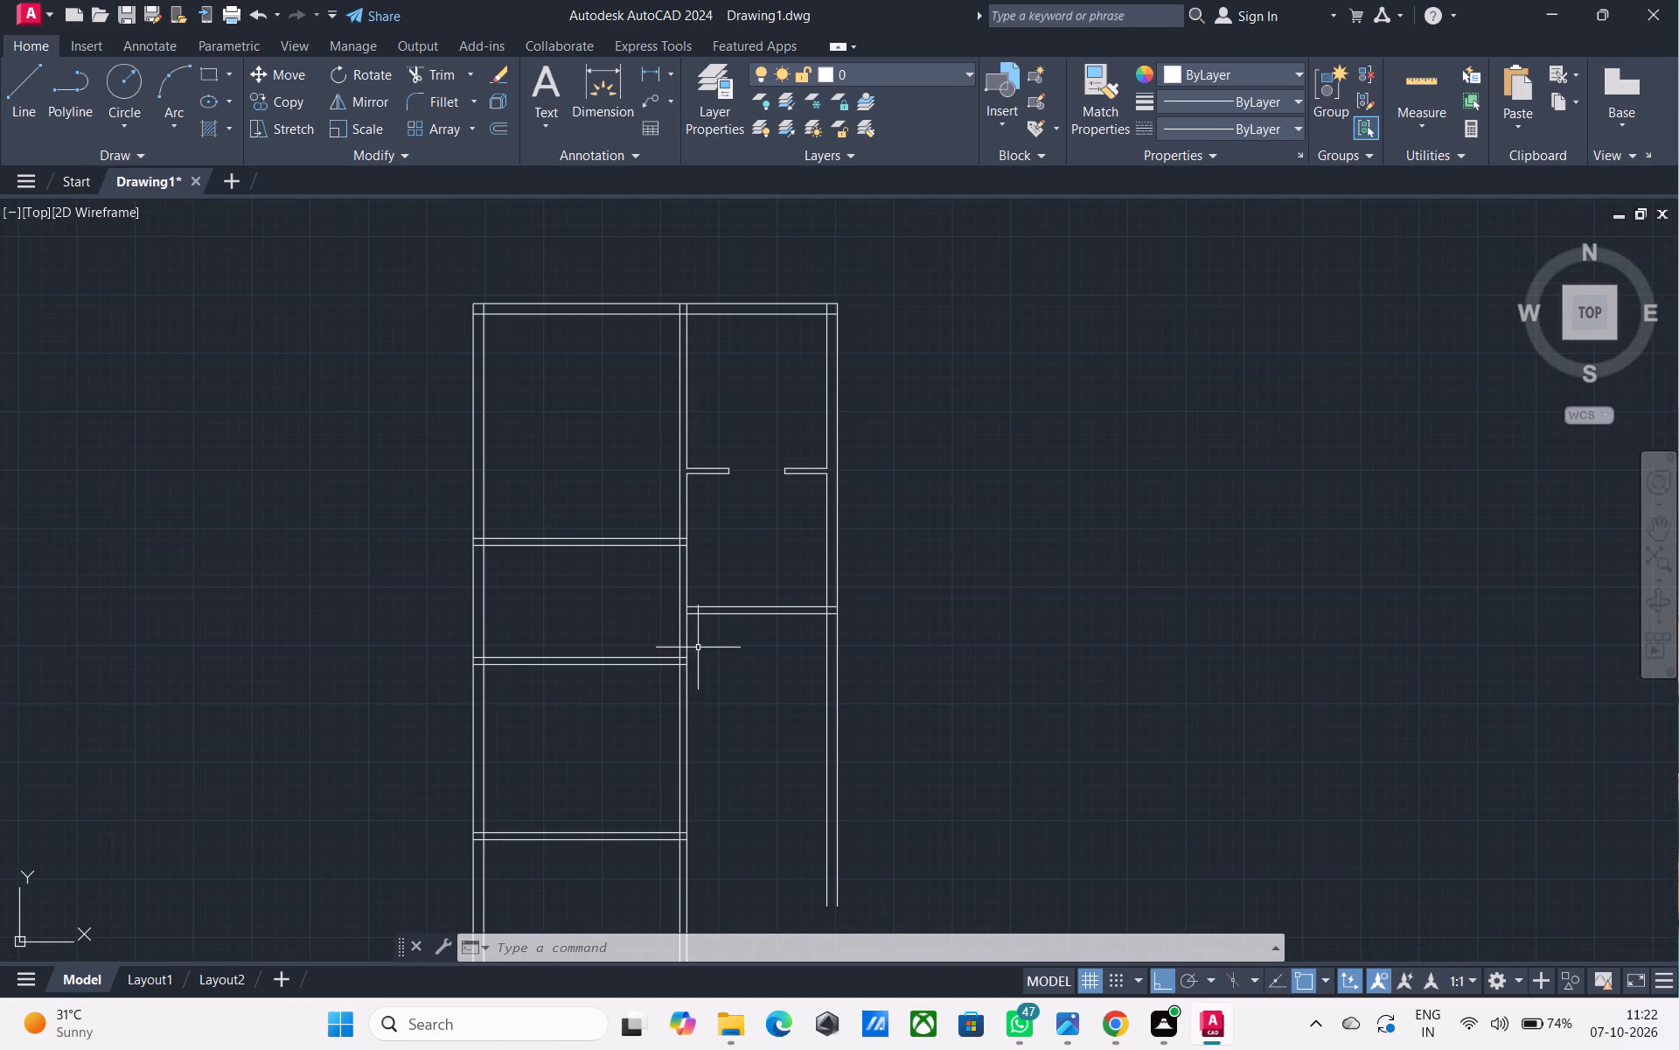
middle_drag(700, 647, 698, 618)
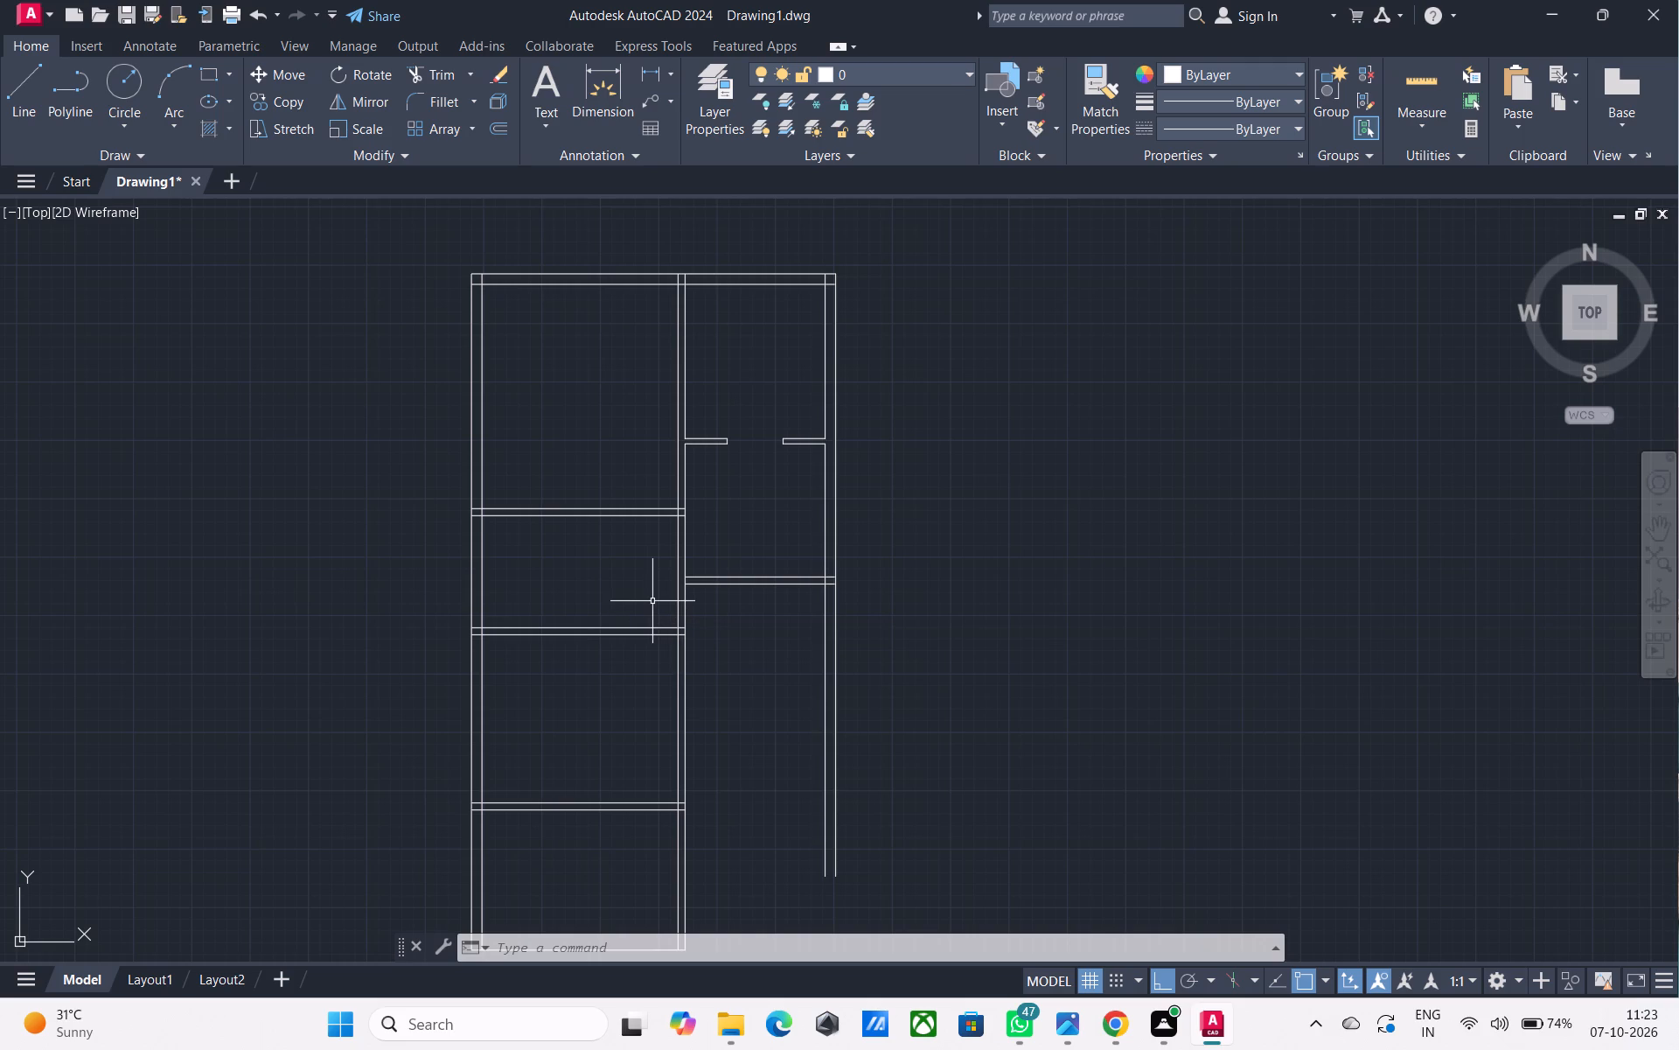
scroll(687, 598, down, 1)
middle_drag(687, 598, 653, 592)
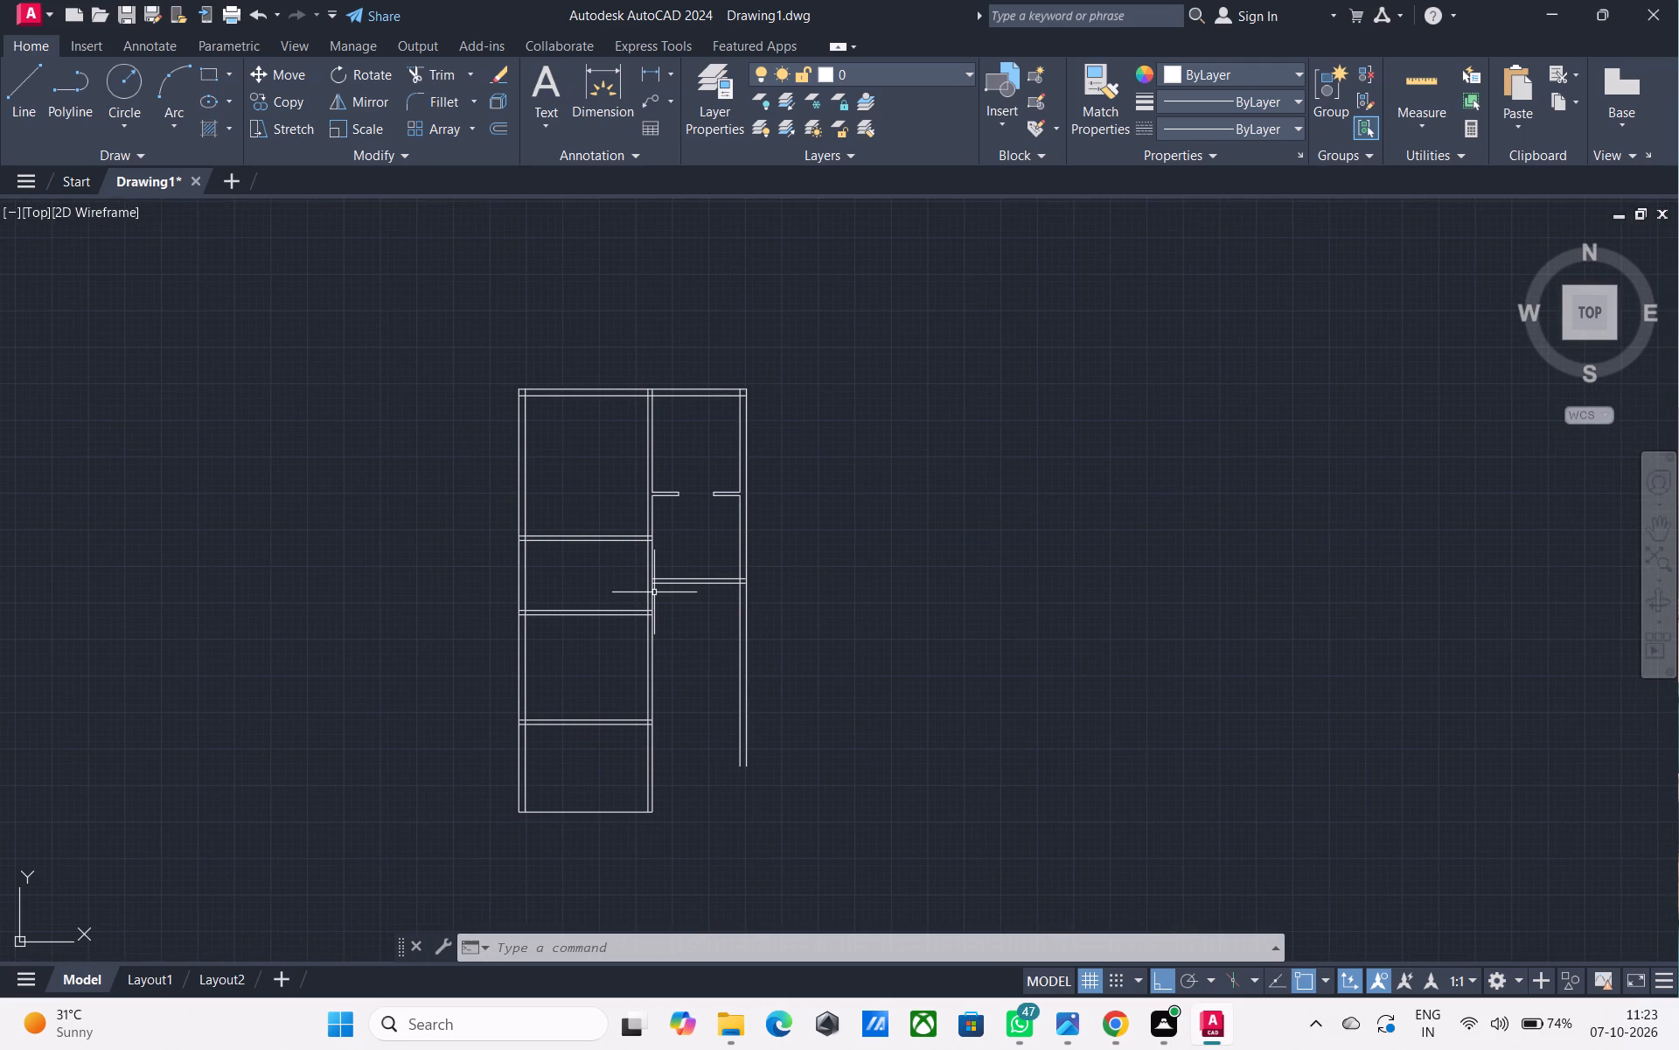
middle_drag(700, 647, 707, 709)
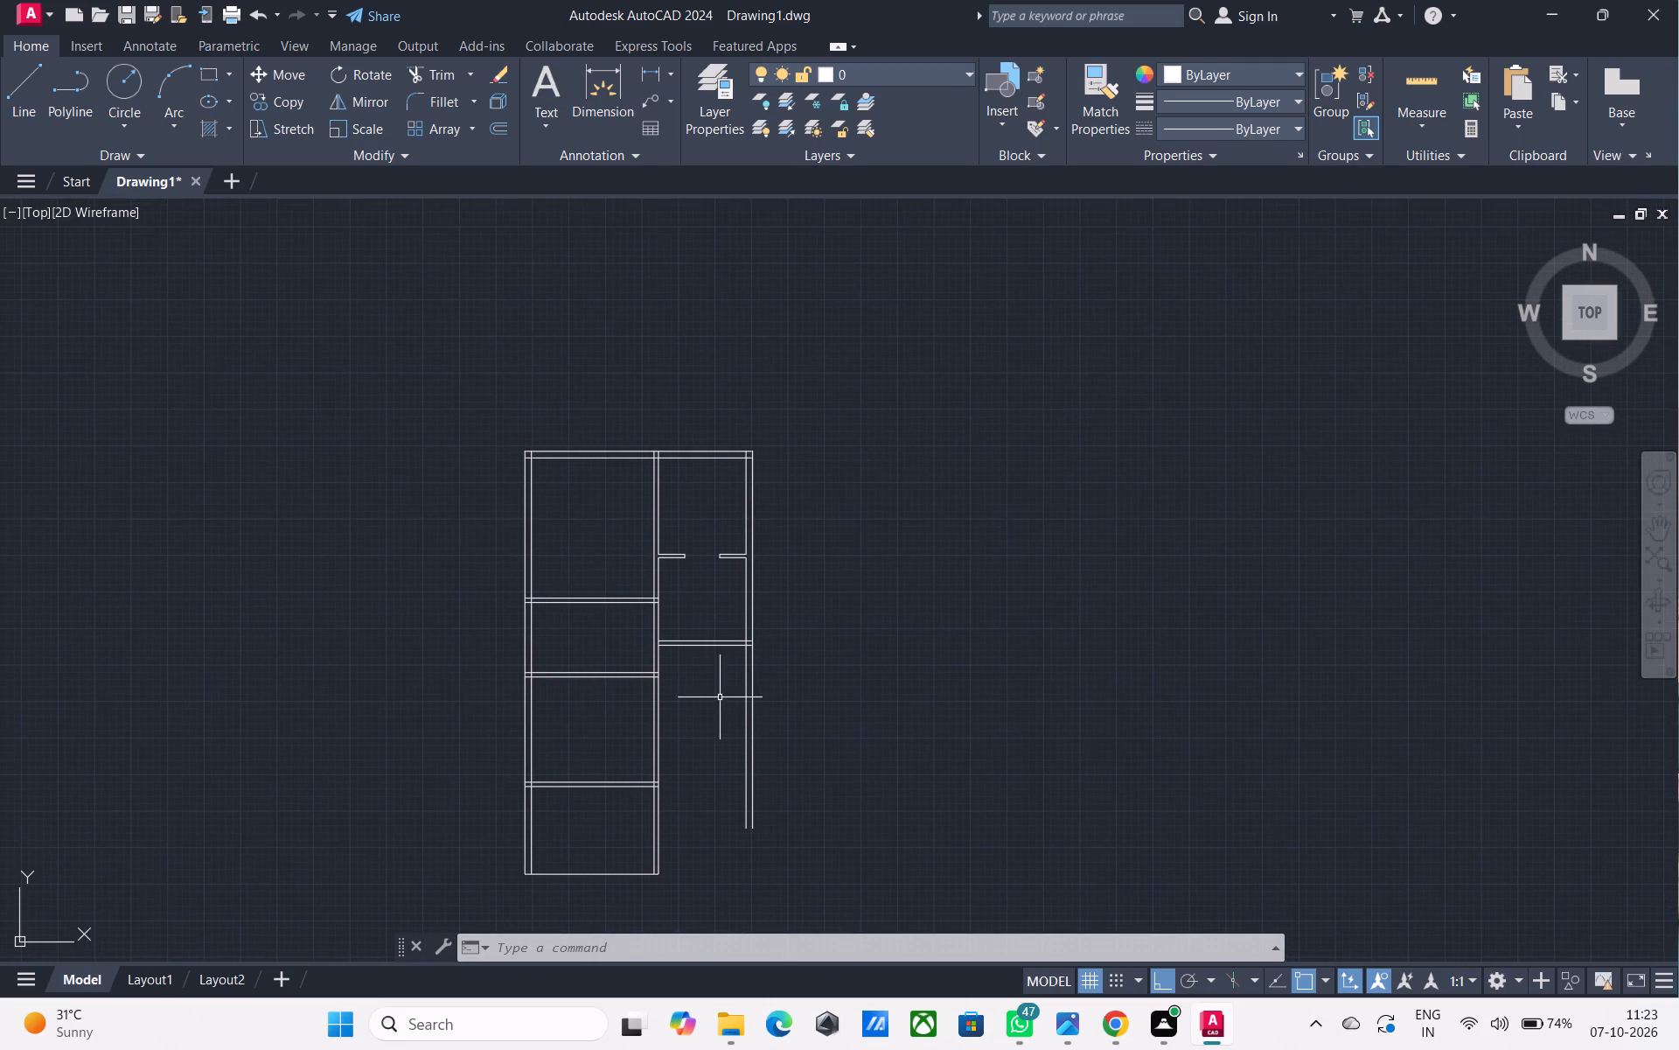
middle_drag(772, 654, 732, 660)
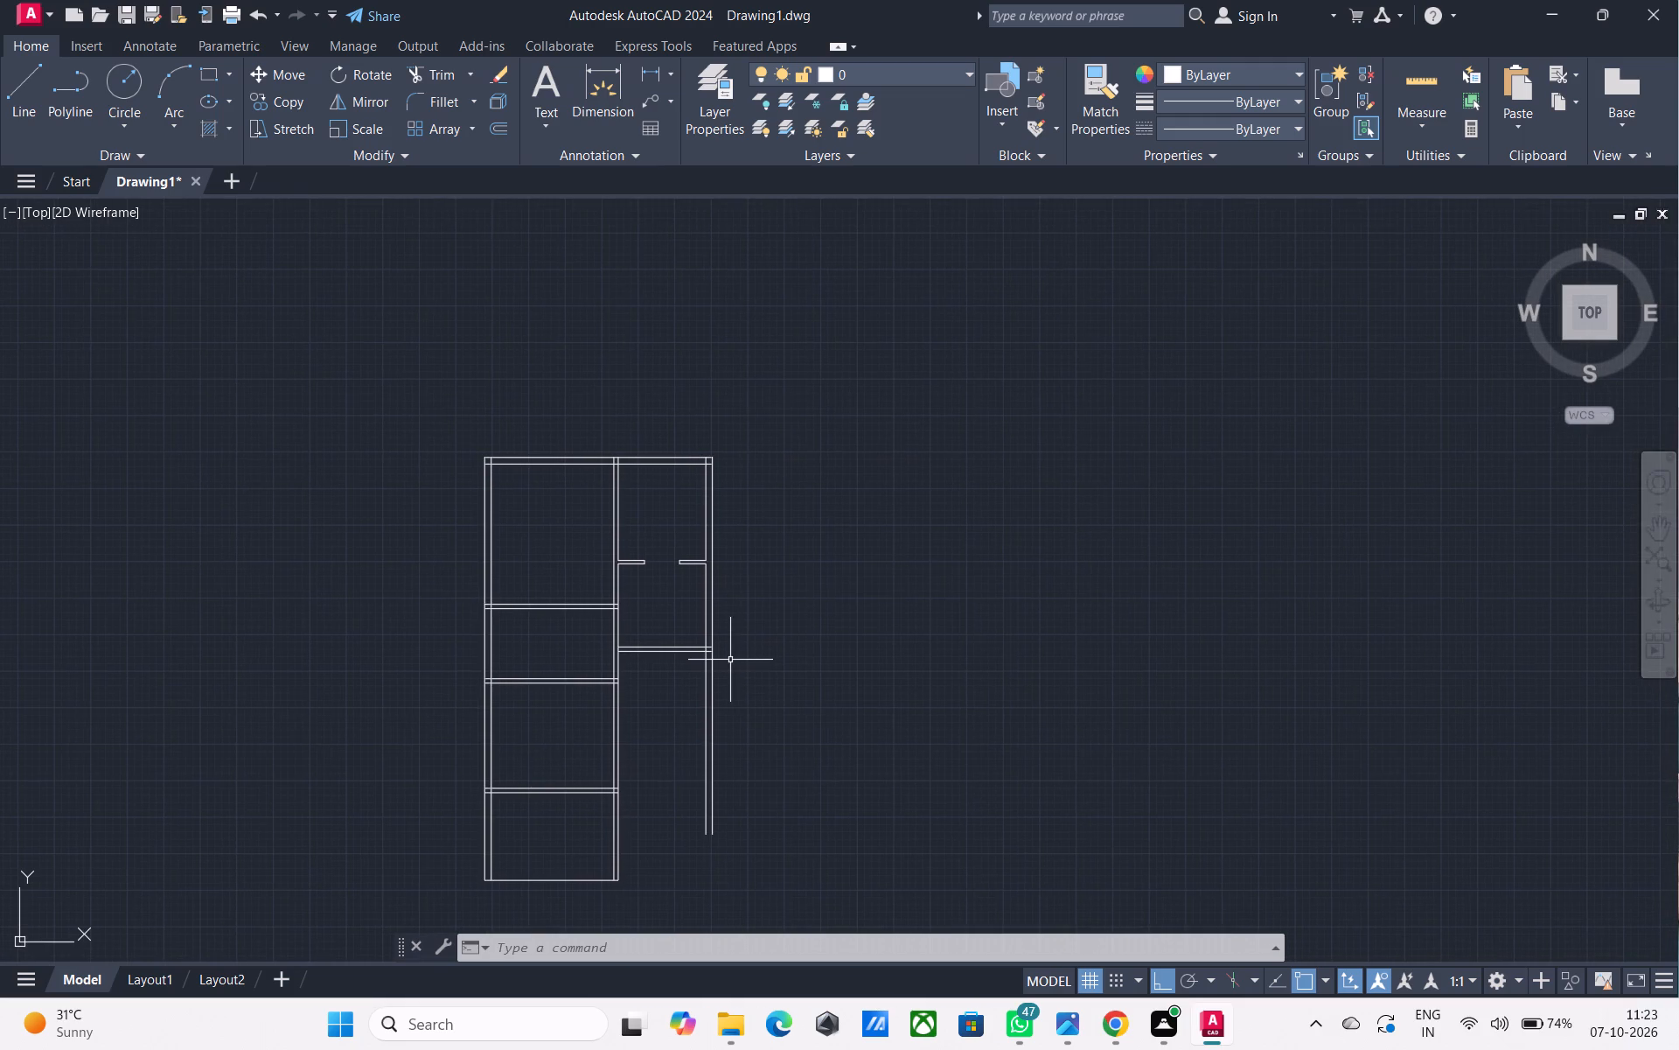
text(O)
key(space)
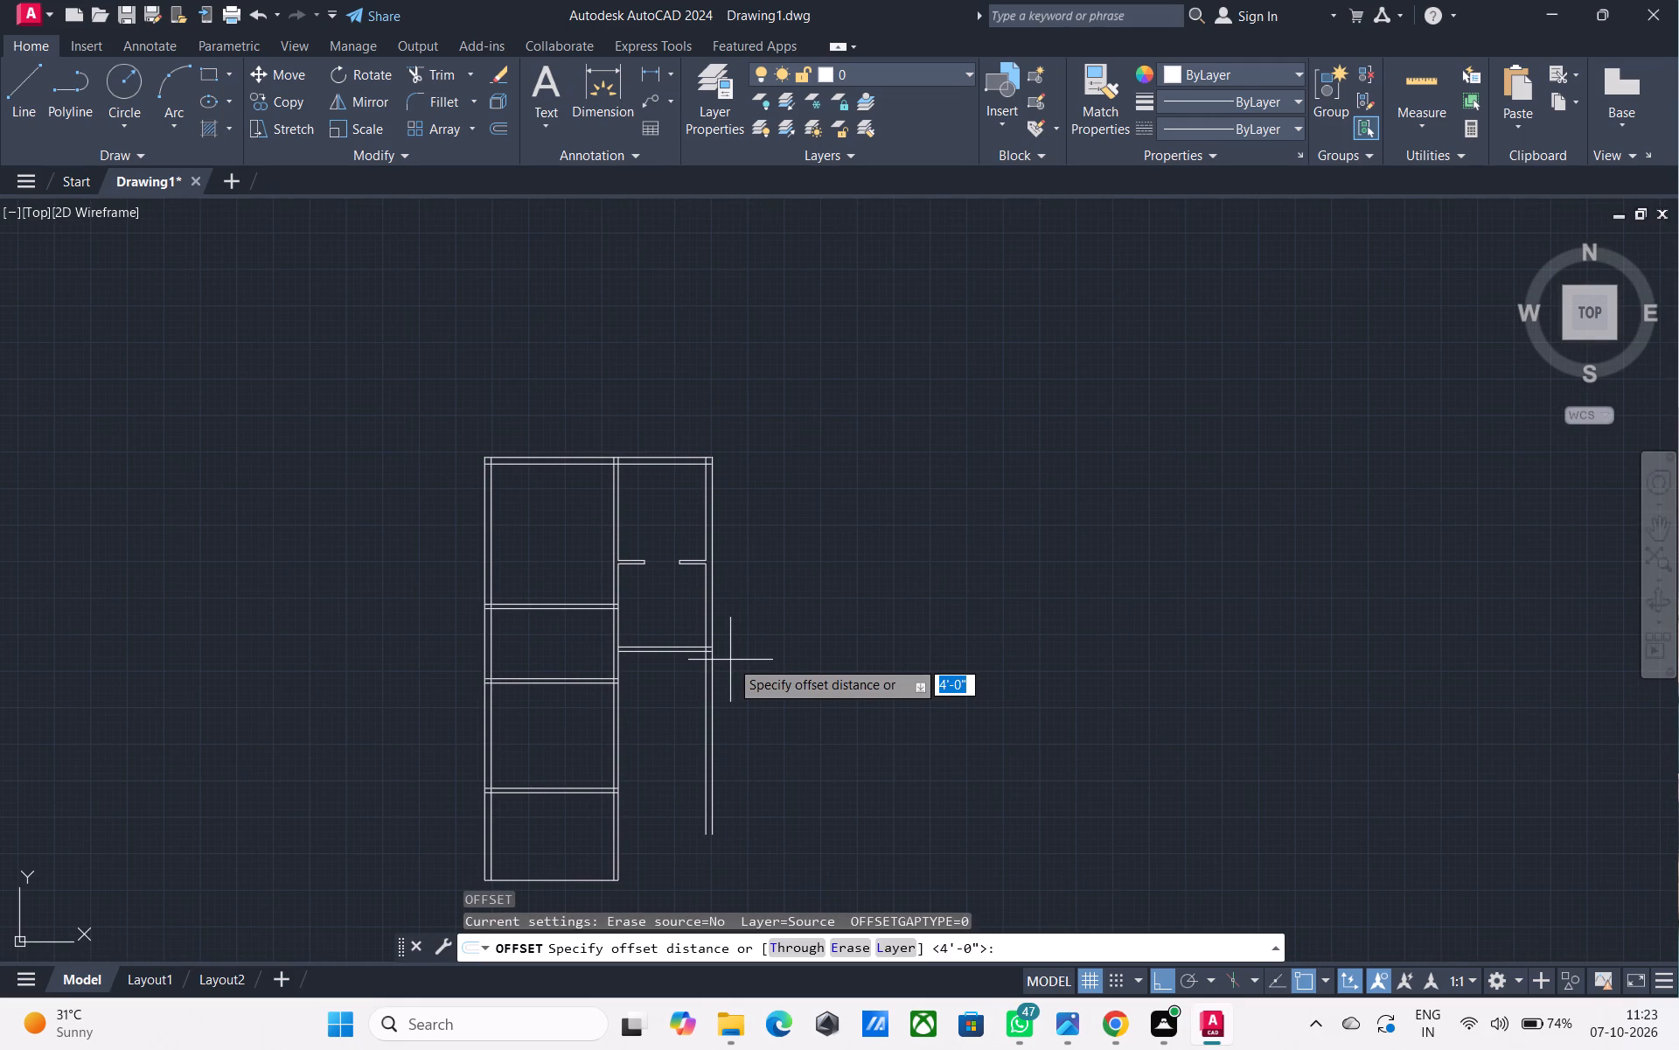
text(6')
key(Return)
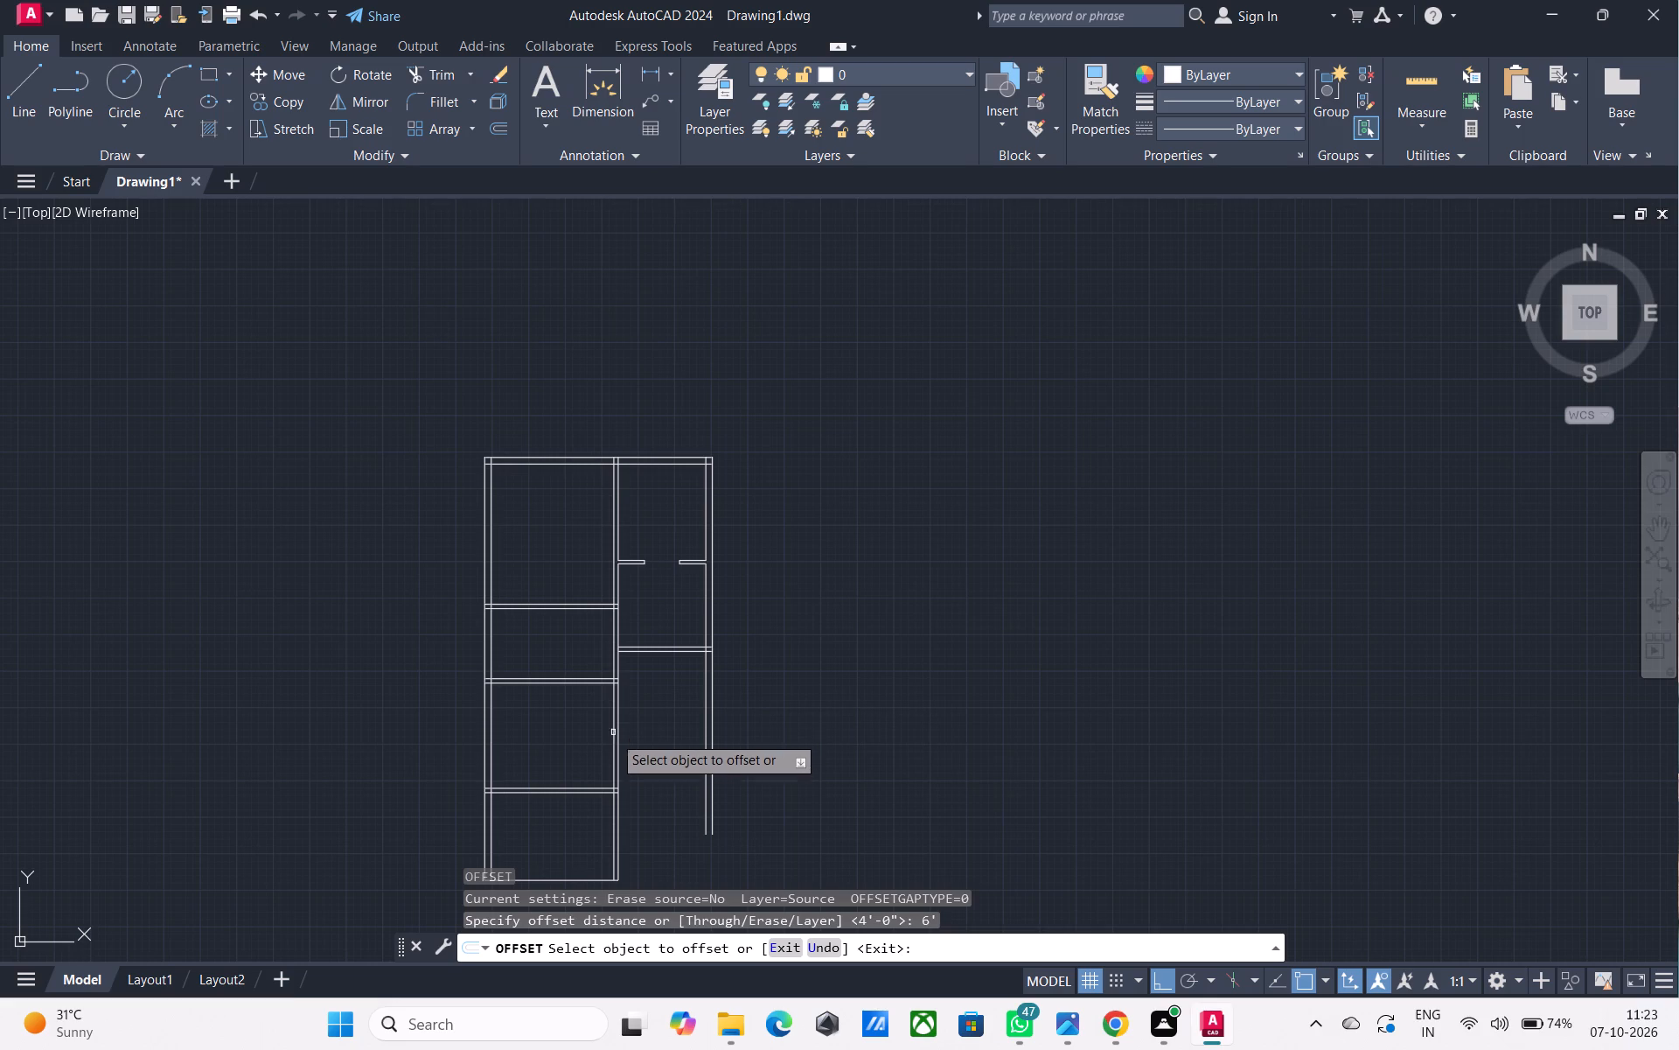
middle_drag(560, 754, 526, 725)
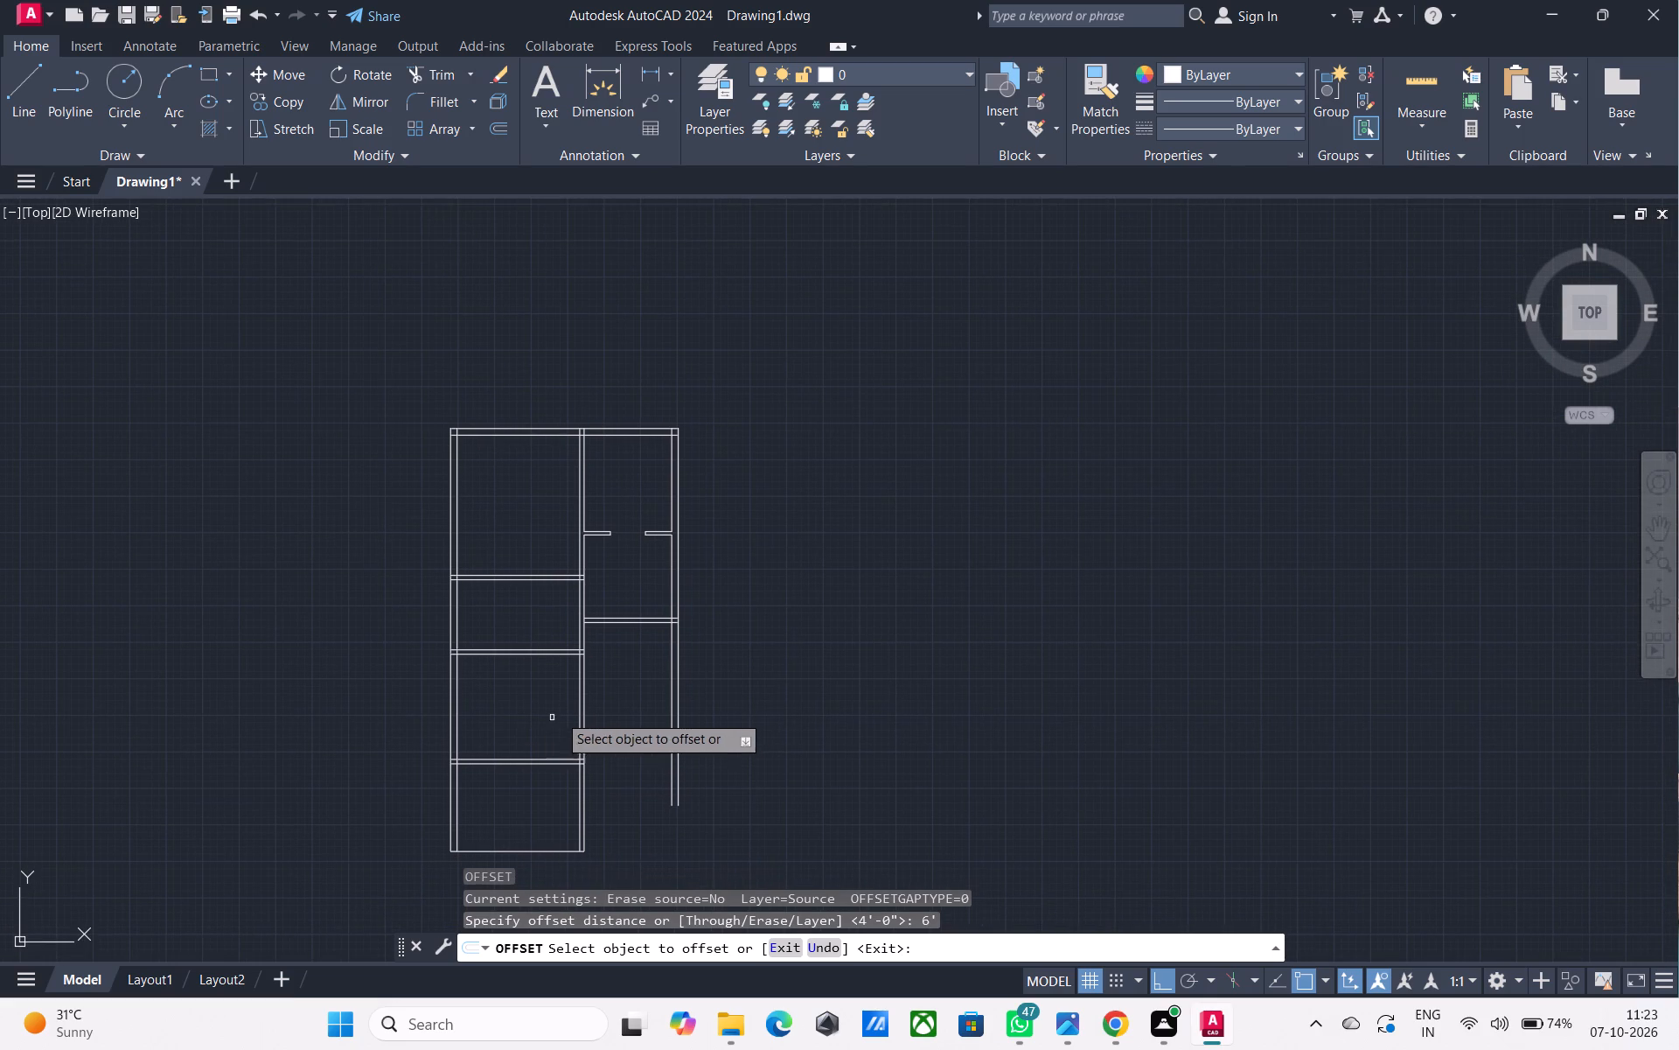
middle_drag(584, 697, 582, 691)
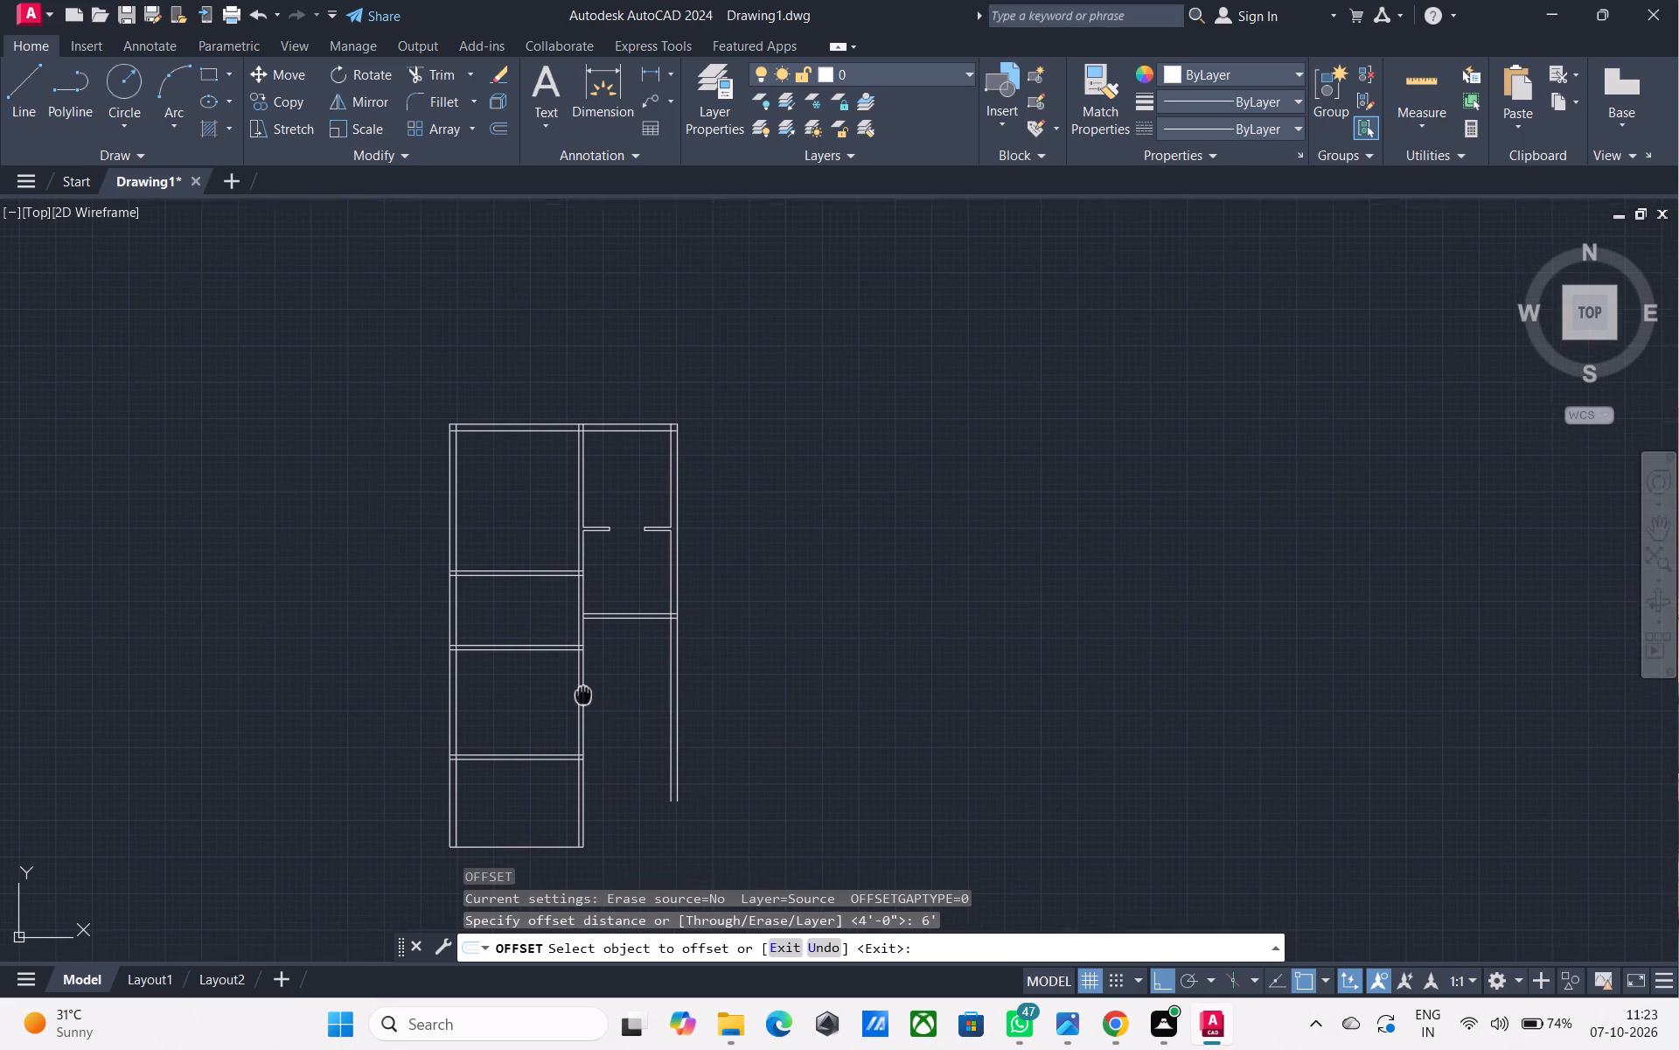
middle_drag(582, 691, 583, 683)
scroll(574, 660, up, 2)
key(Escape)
Trim the lines crossing inside the middle wall where the left column's second partition from the top meets it.
key(t)
text(R)
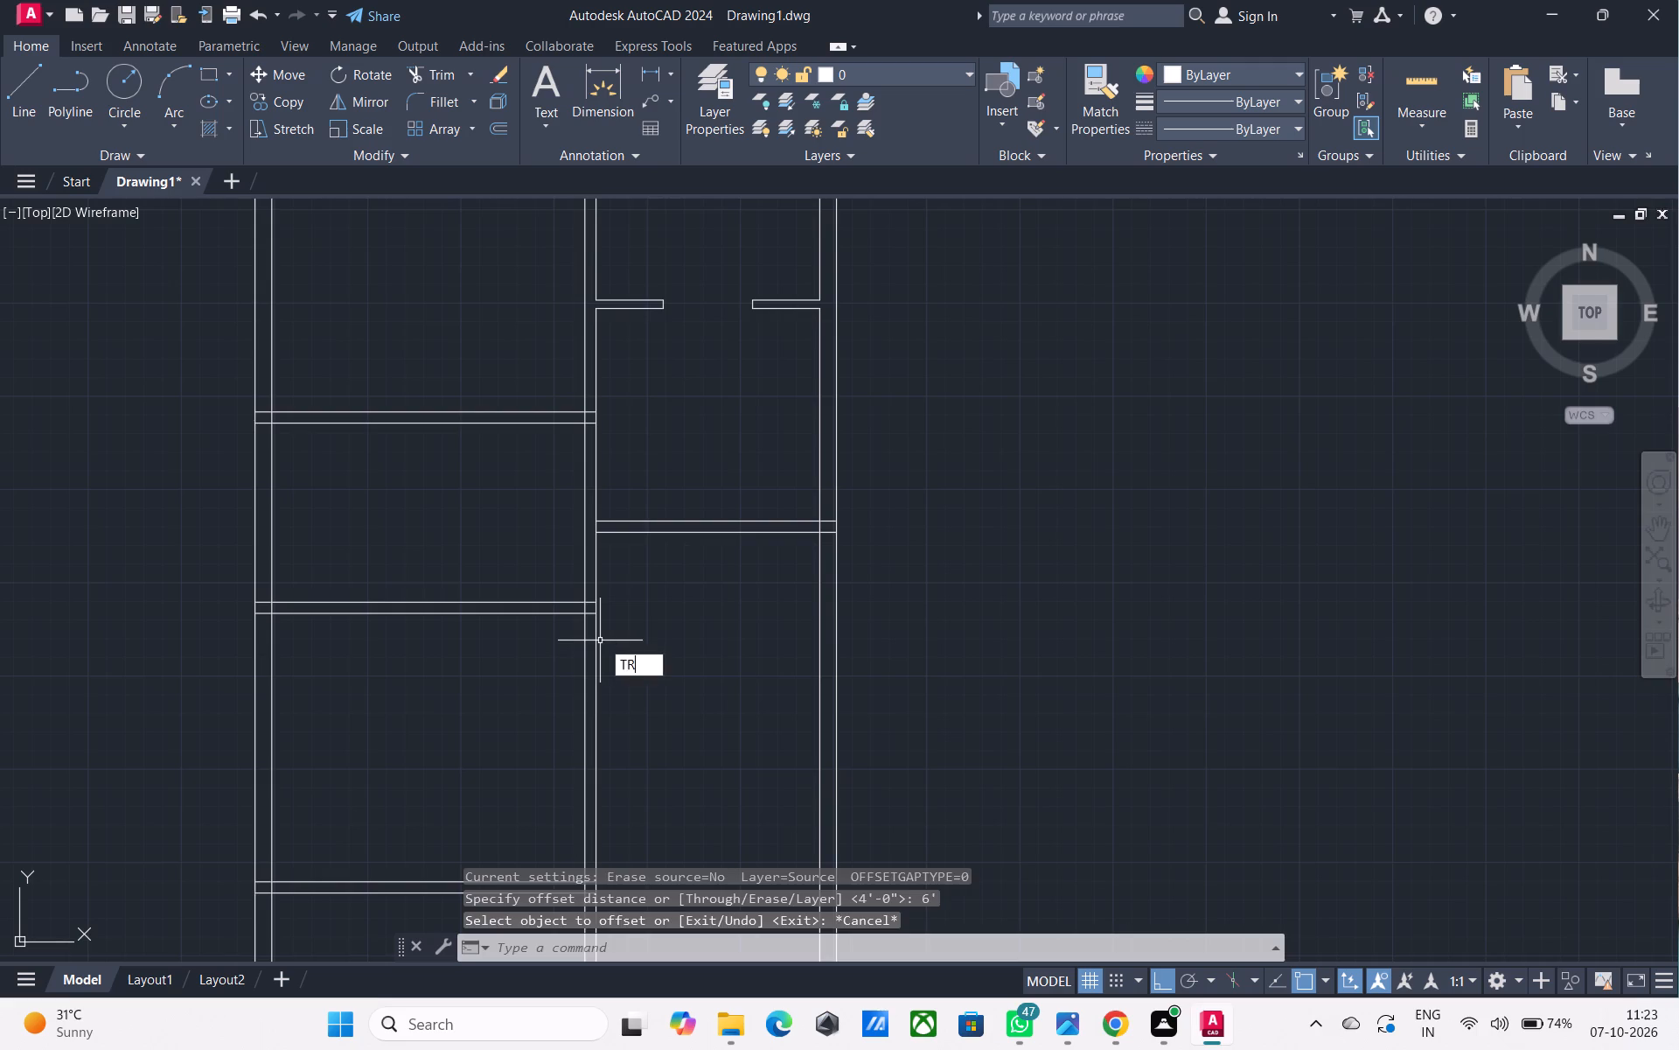
key(space)
scroll(597, 613, up, 3)
click(566, 622)
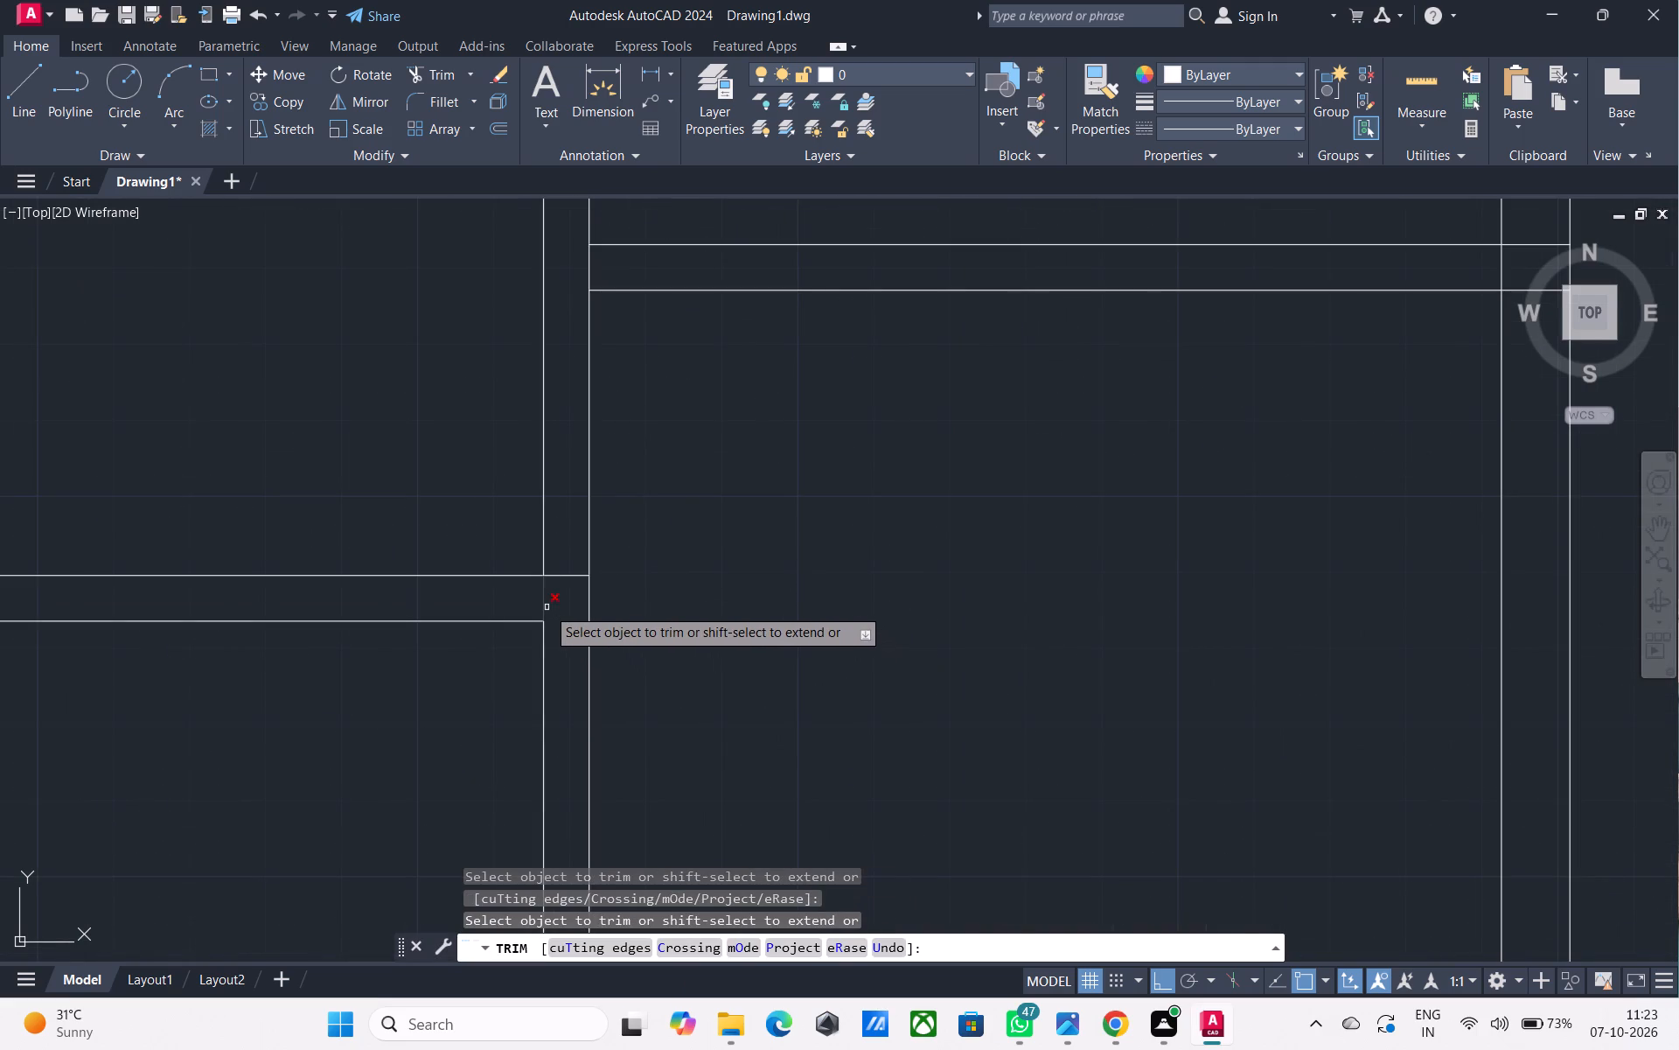
click(547, 607)
click(565, 577)
key(Escape)
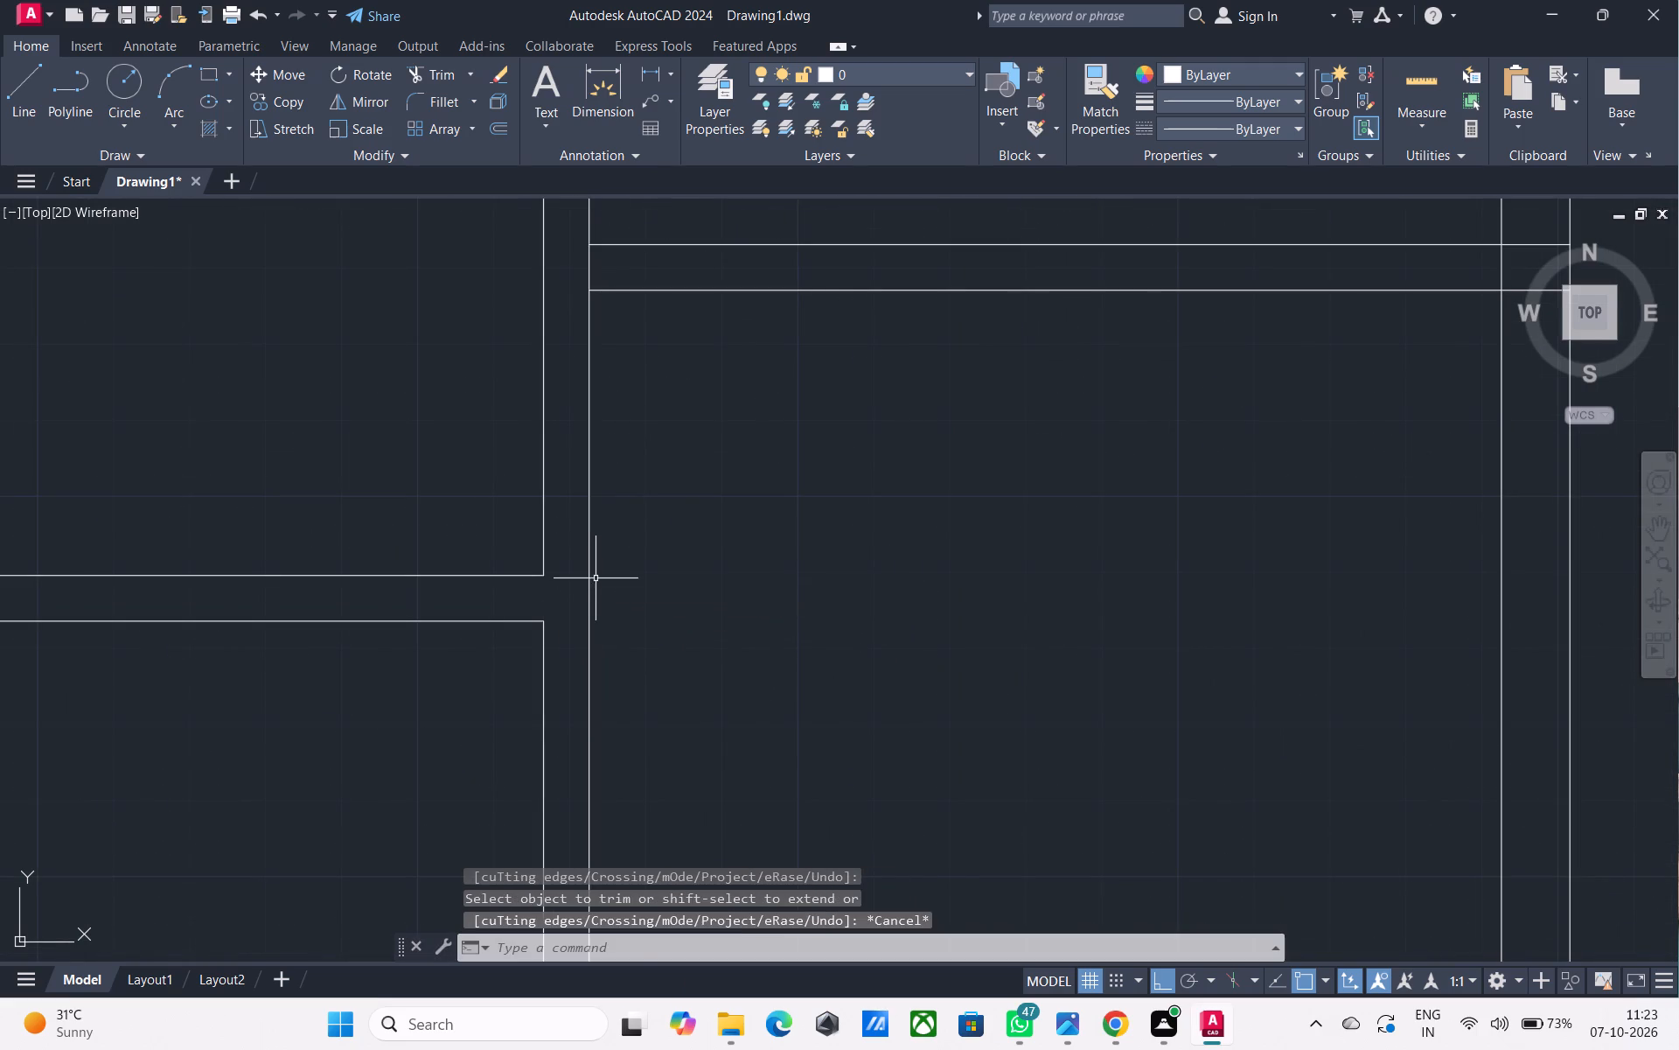
Draw a line across the middle wall's thickness, level with the second left partition's lower face.
key(l)
key(space)
click(540, 622)
click(596, 628)
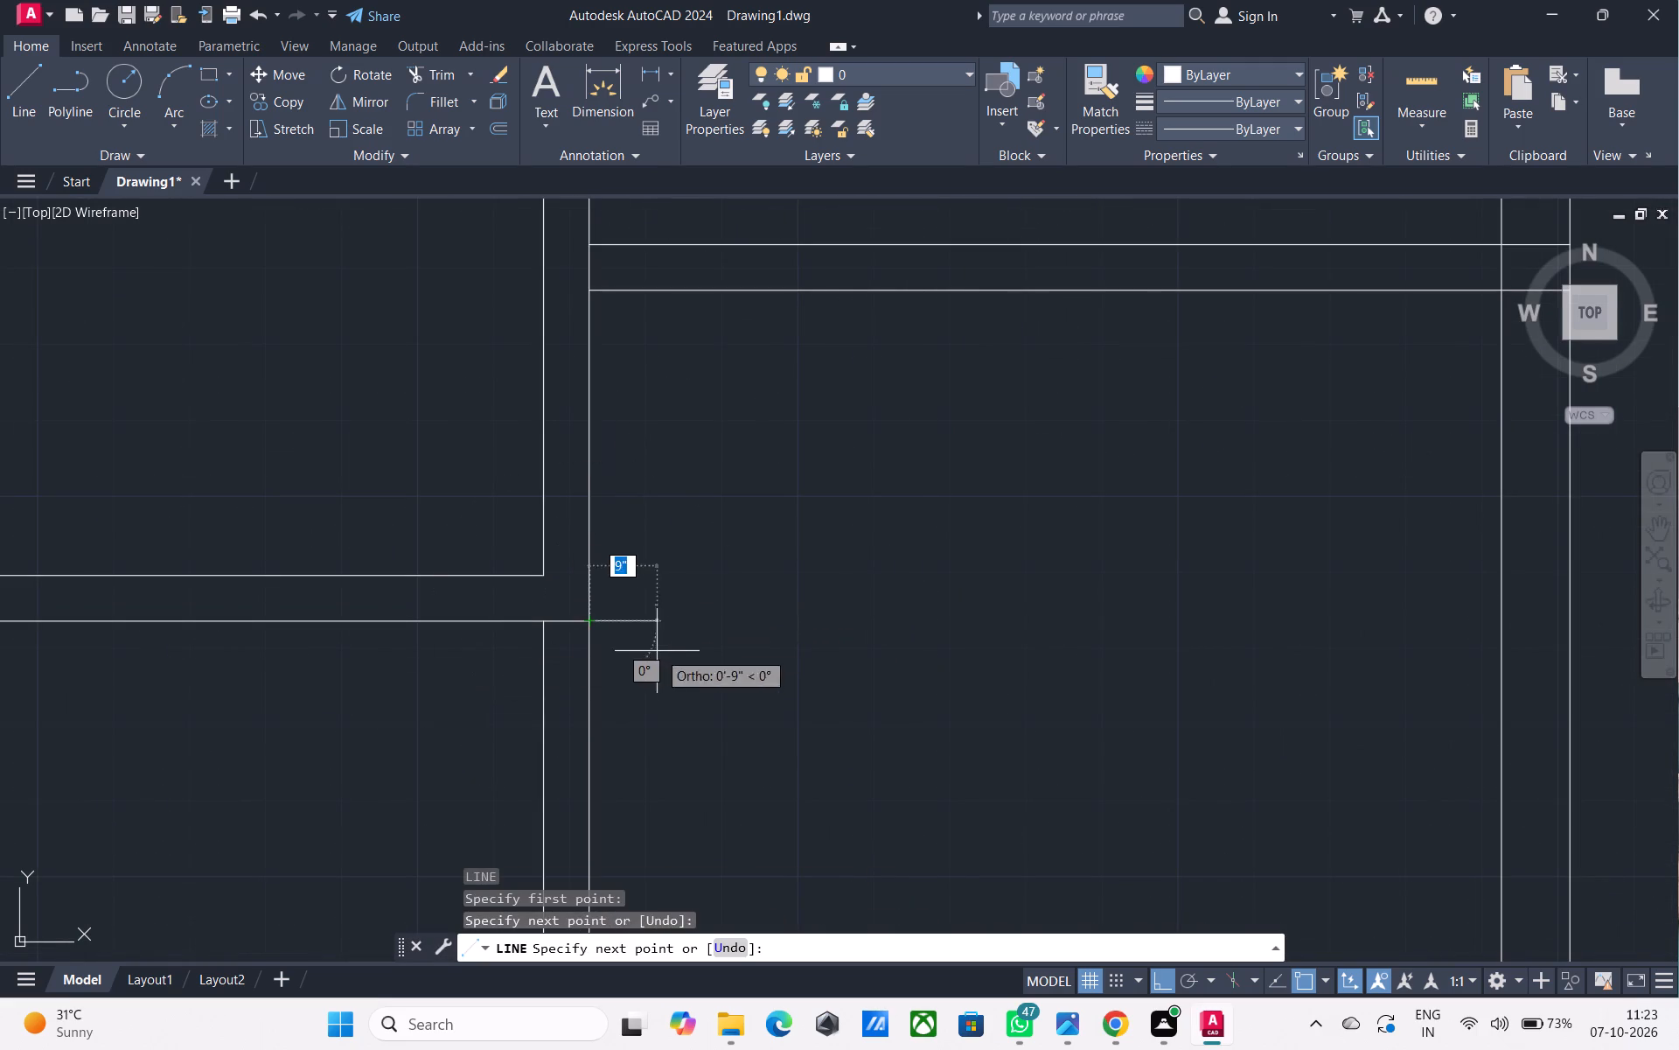
key(Escape)
Offset the line across the middle wall 6" downward to mark the opening's upper jamb.
middle_drag(657, 807, 629, 725)
text(O)
key(space)
scroll(620, 699, down, 1)
middle_drag(620, 699, 608, 642)
middle_drag(608, 642, 597, 633)
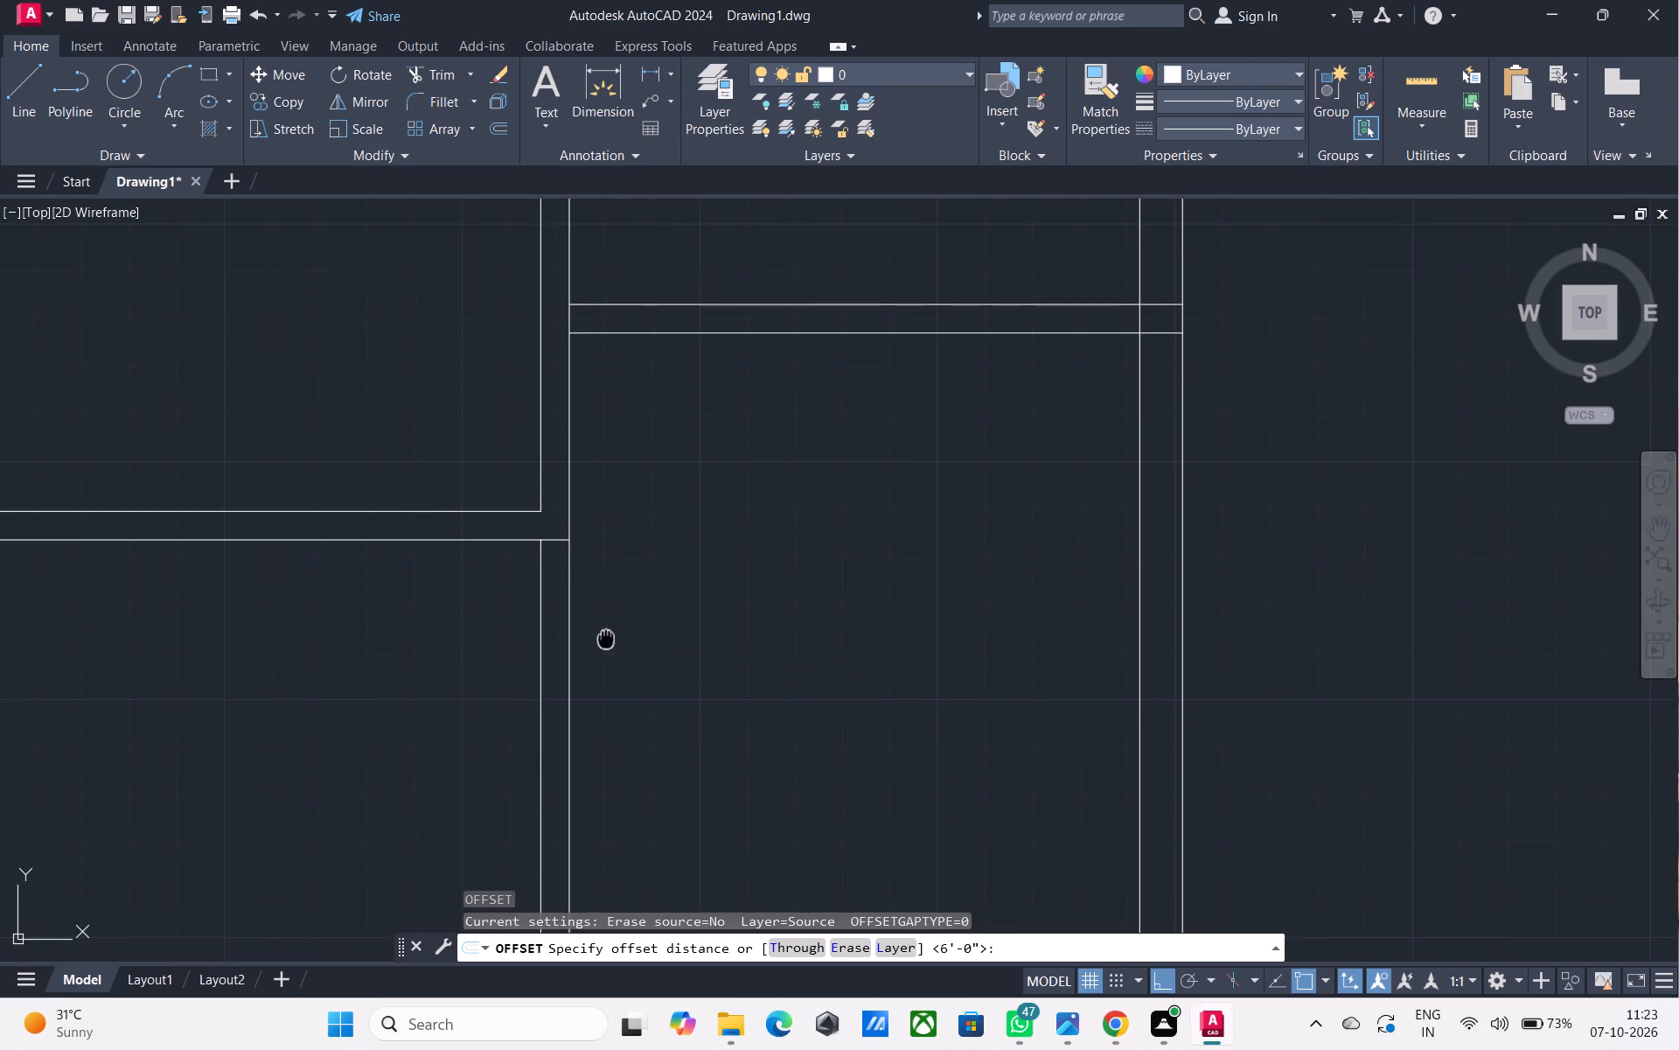
middle_drag(597, 633, 596, 632)
text(6")
key(Return)
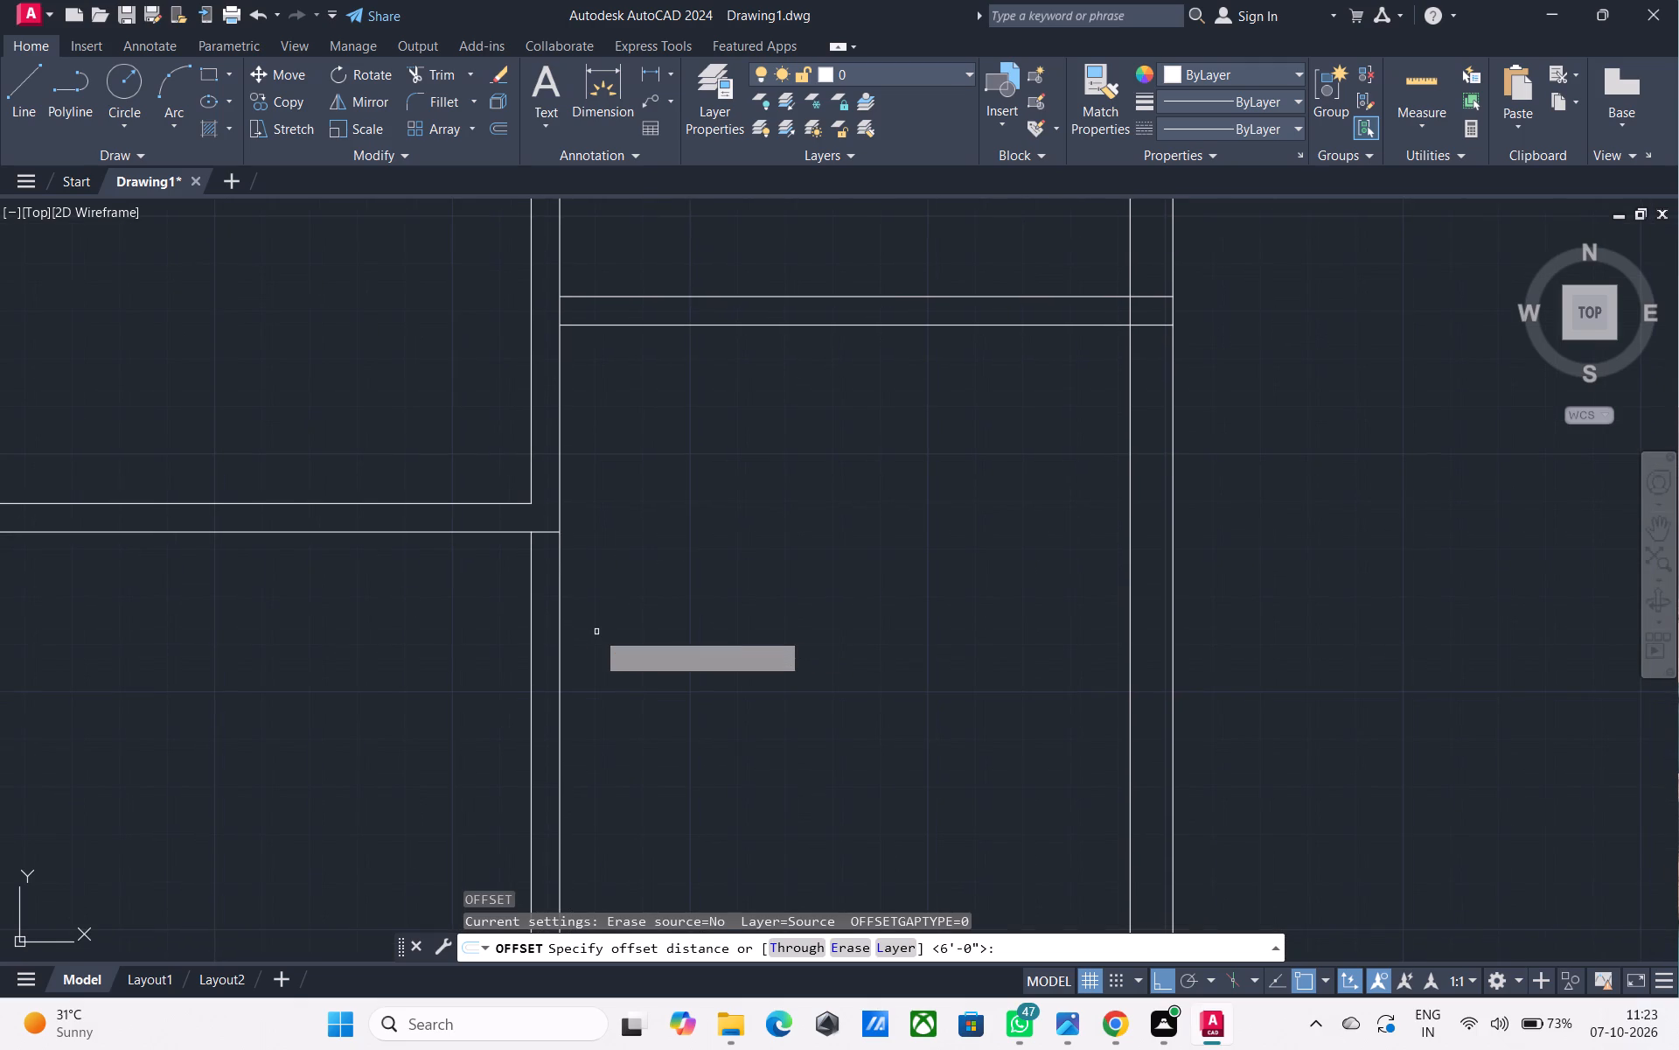
click(548, 534)
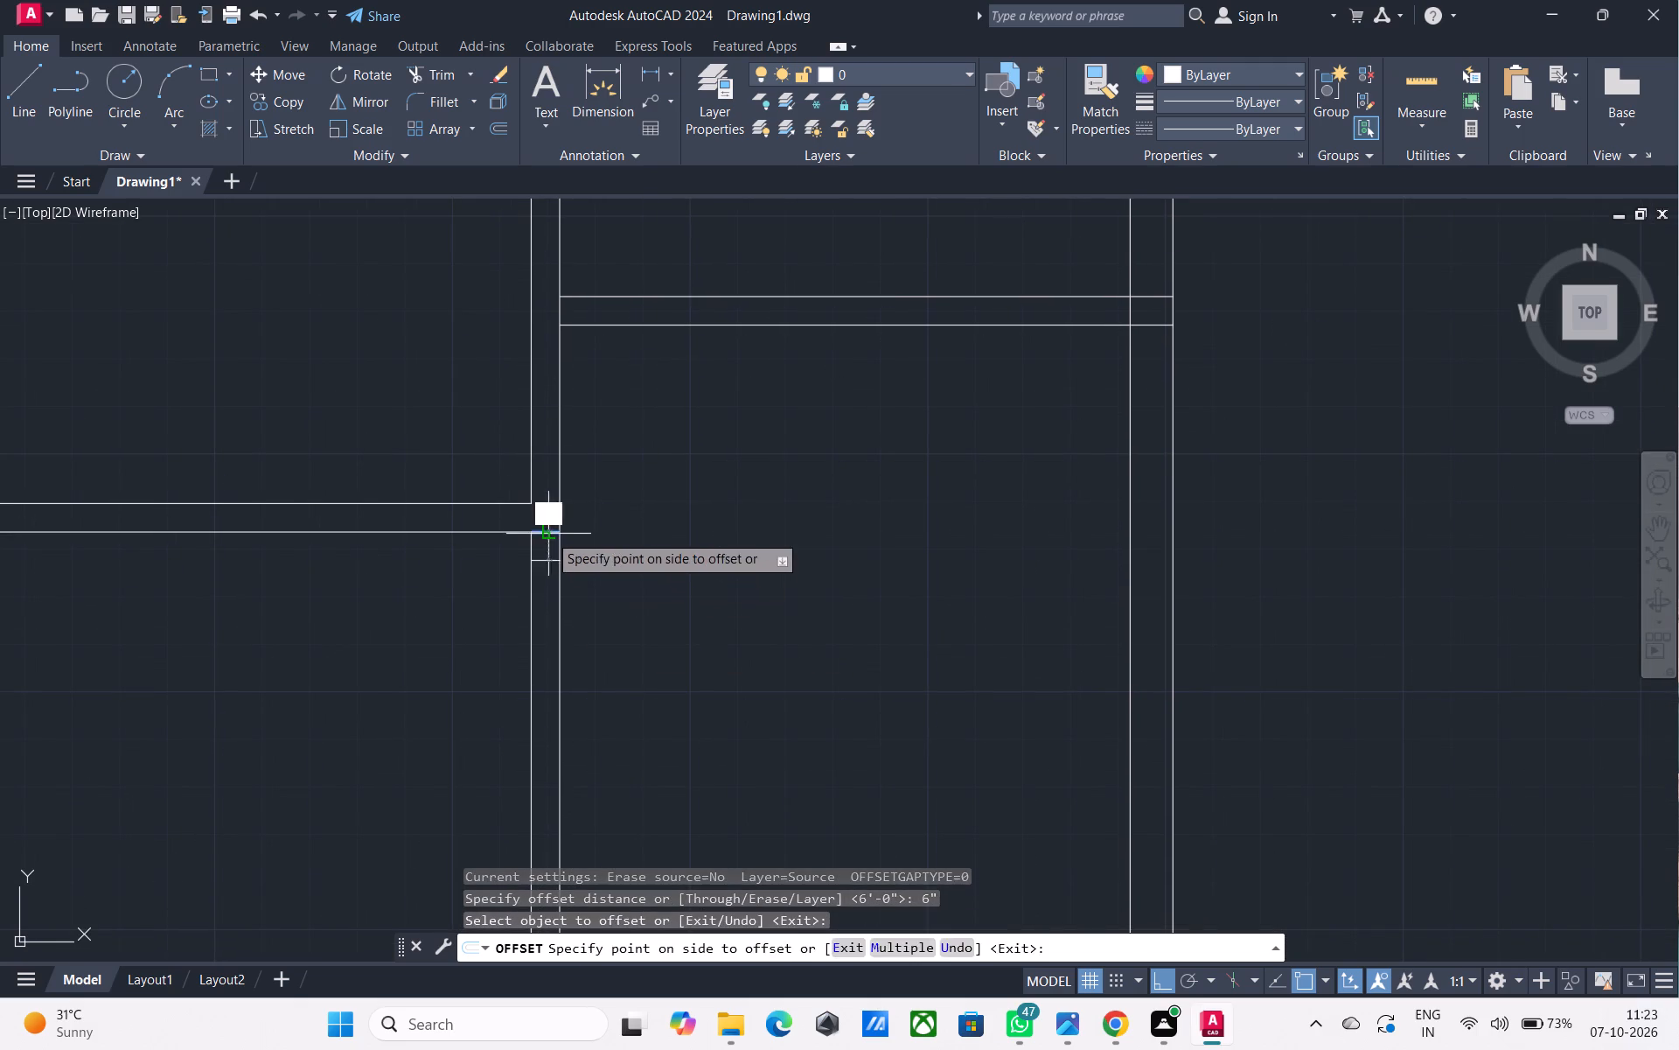
drag(550, 636, 549, 644)
Offset the upper jamb line 3' downward to mark the opening's lower jamb.
click(542, 562)
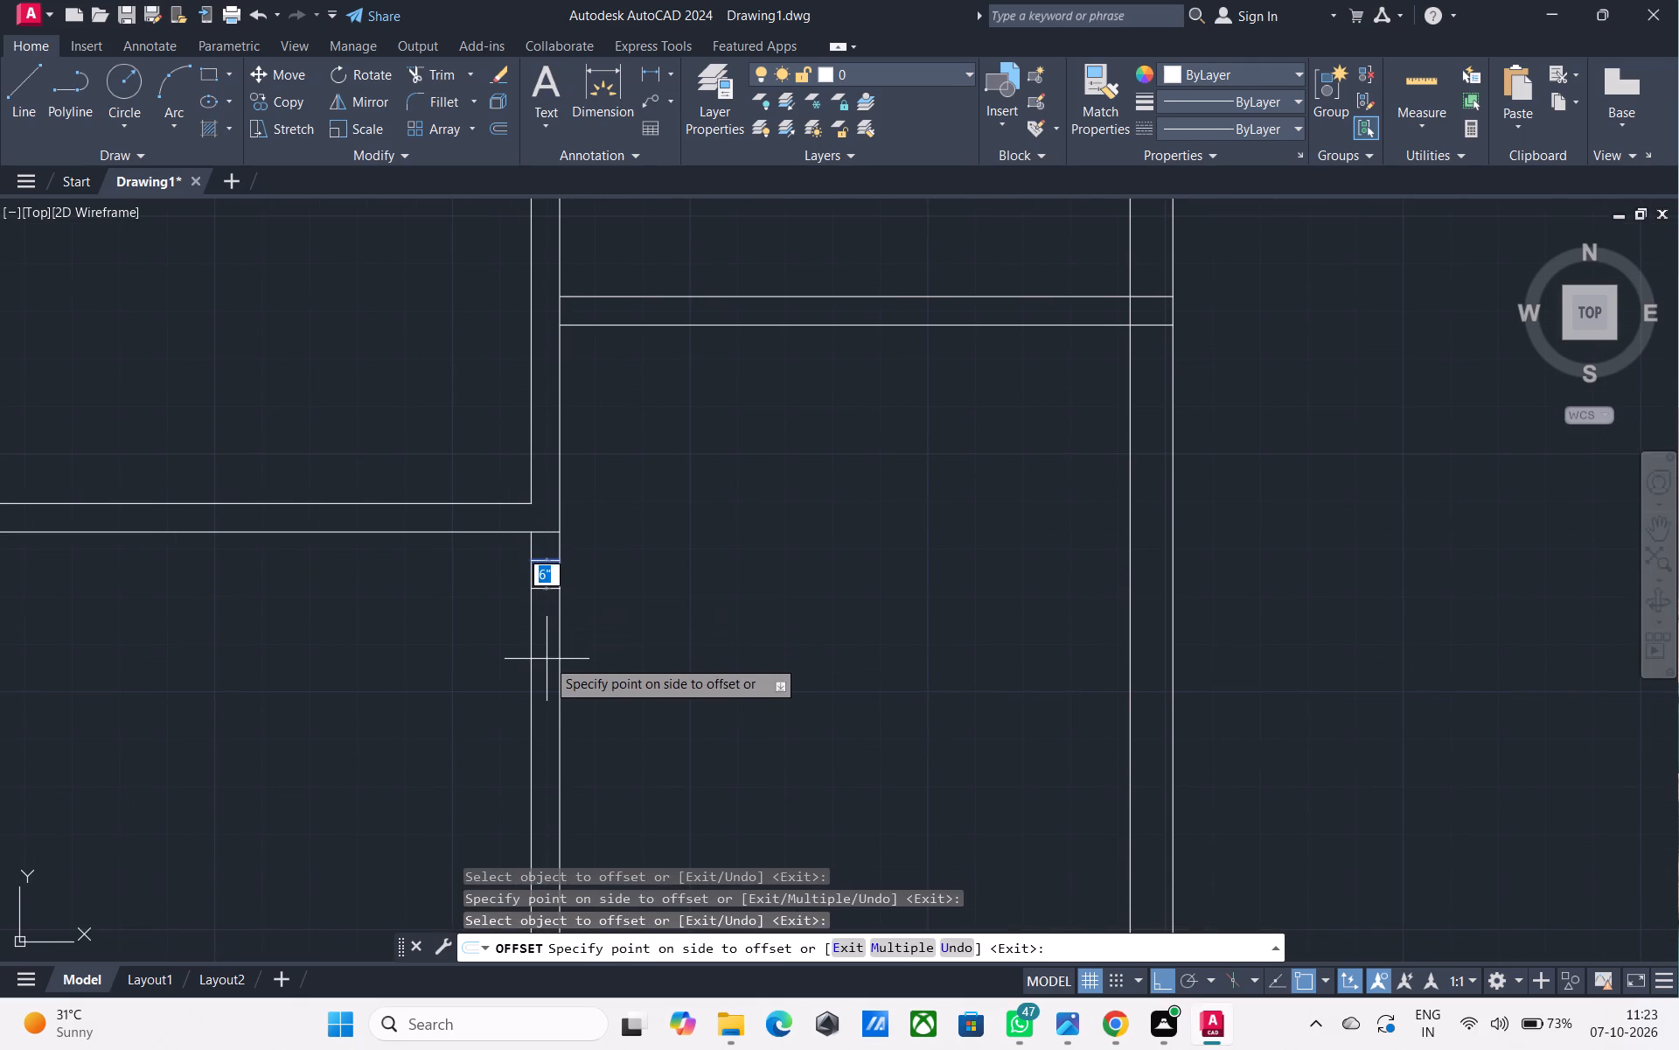
text(3')
key(Return)
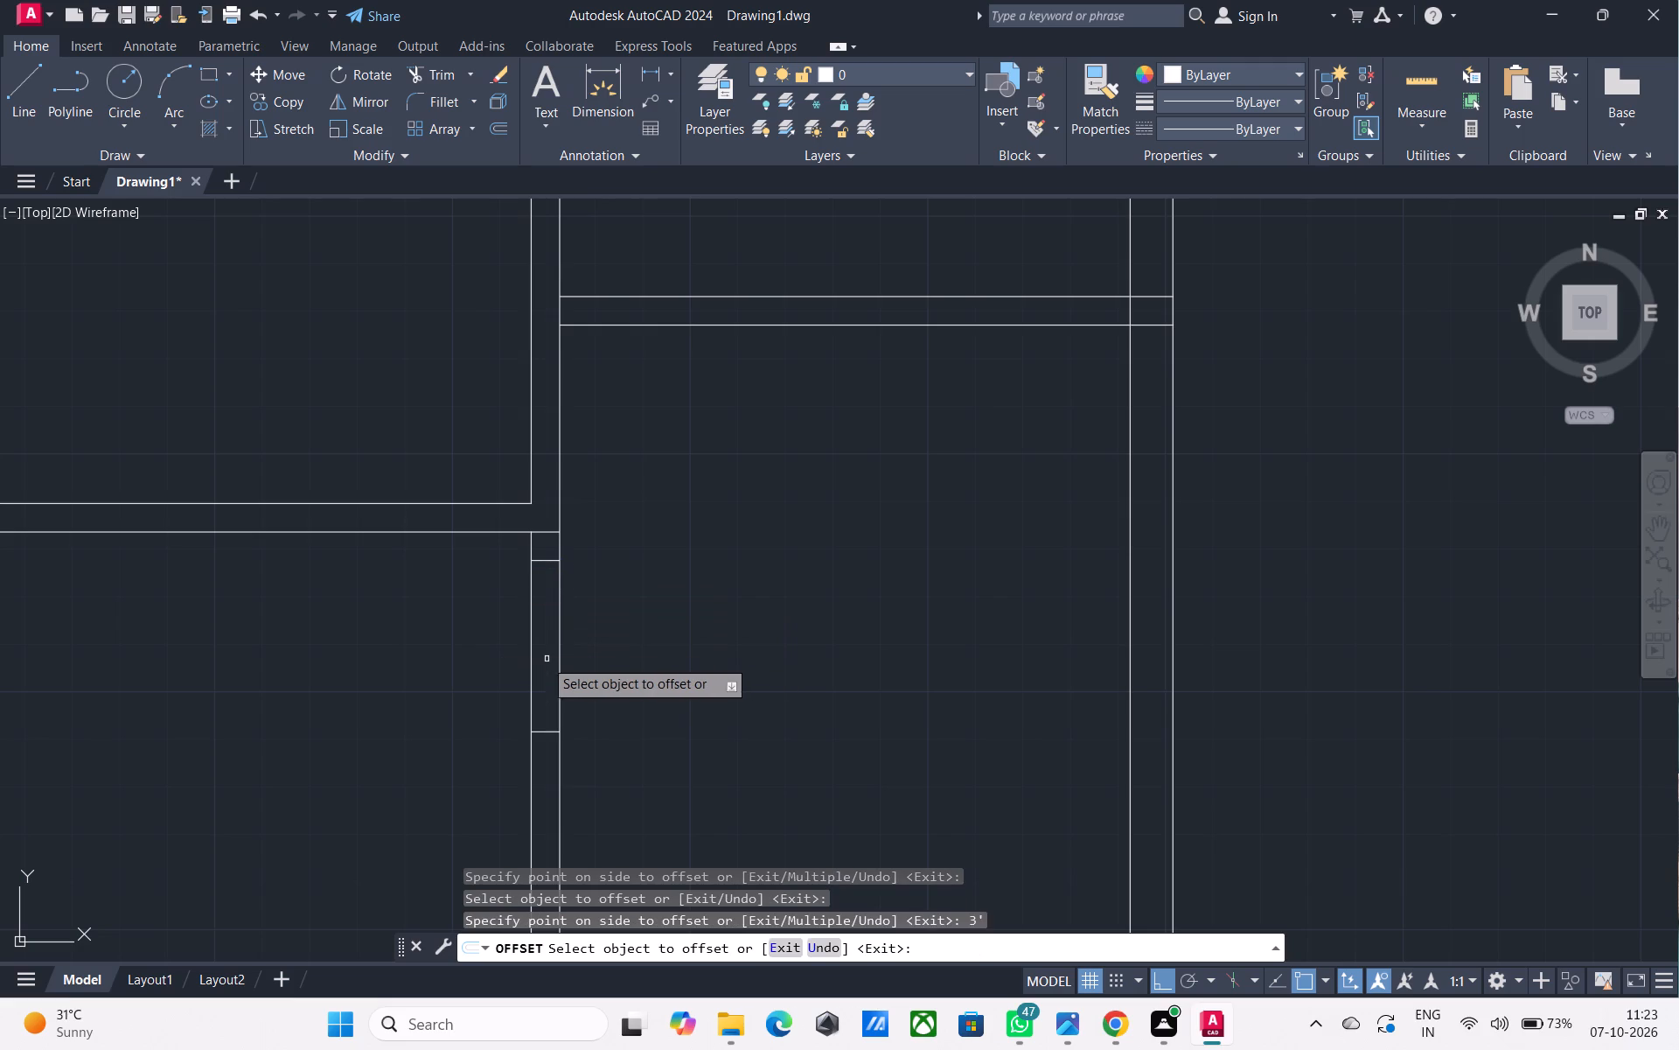
key(Escape)
Trim both middle wall lines between the two jamb lines to cut the 3' opening.
text(TR)
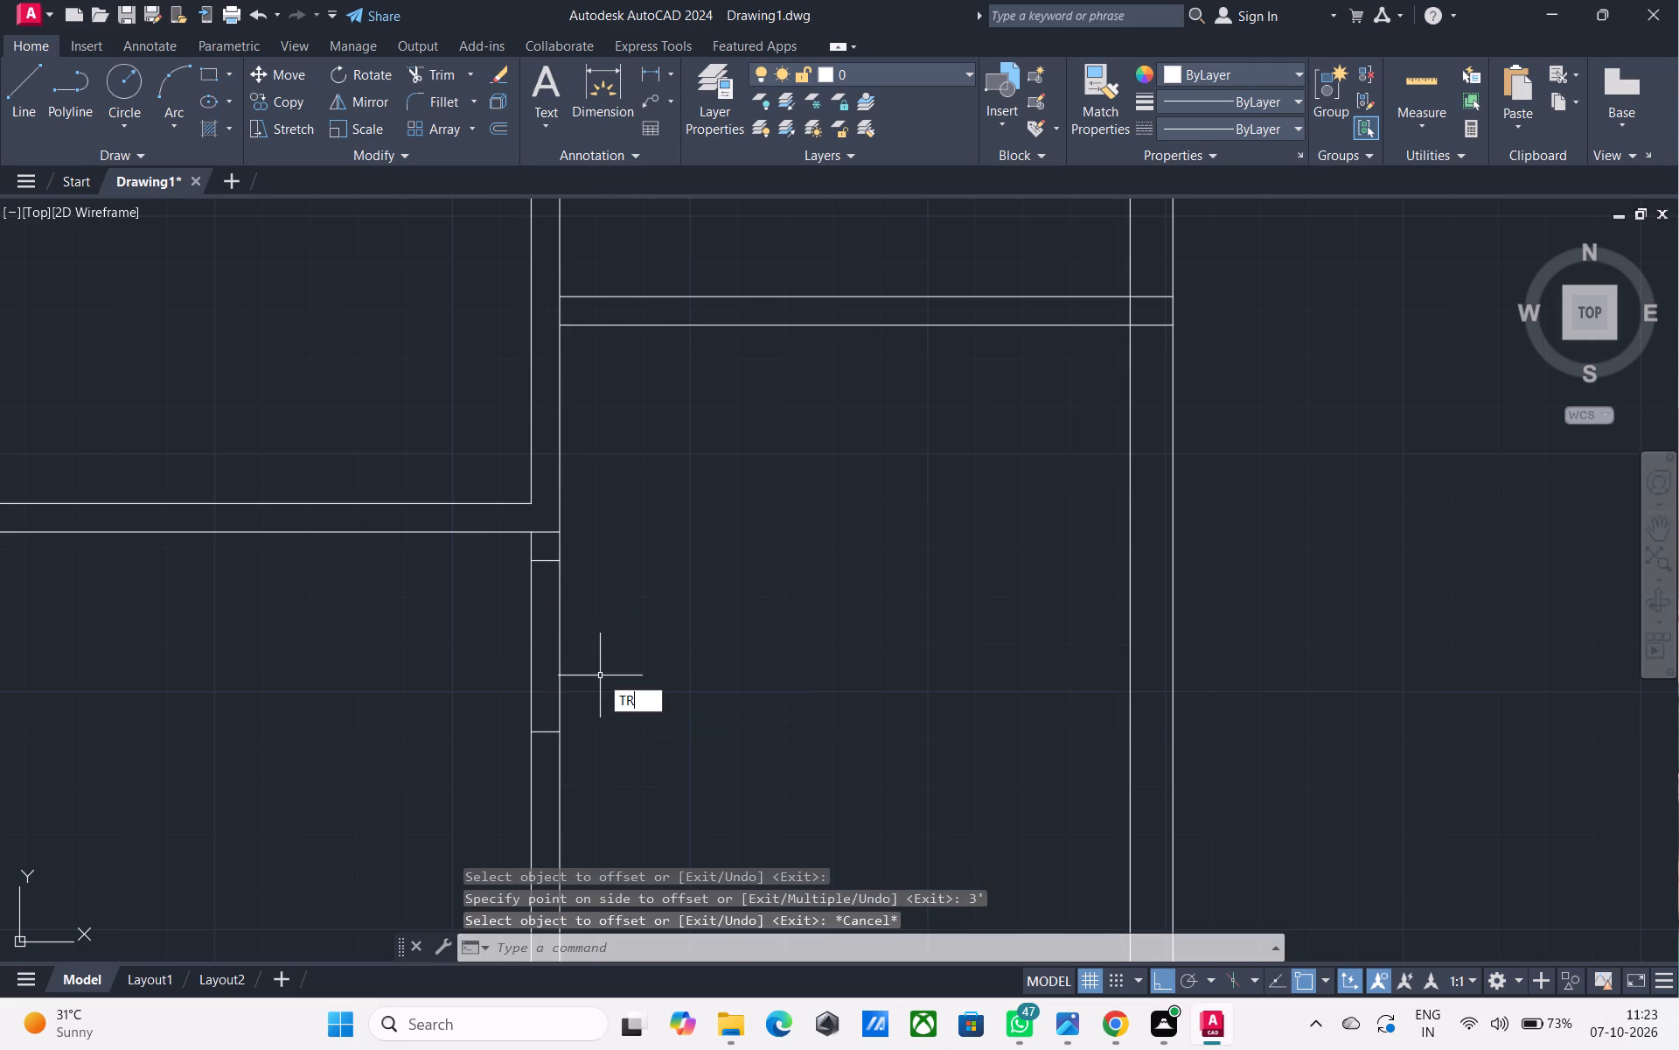
key(space)
click(595, 676)
click(423, 671)
Trim away the construction line across the middle wall above the new opening.
scroll(839, 668, down, 1)
middle_drag(833, 668, 715, 570)
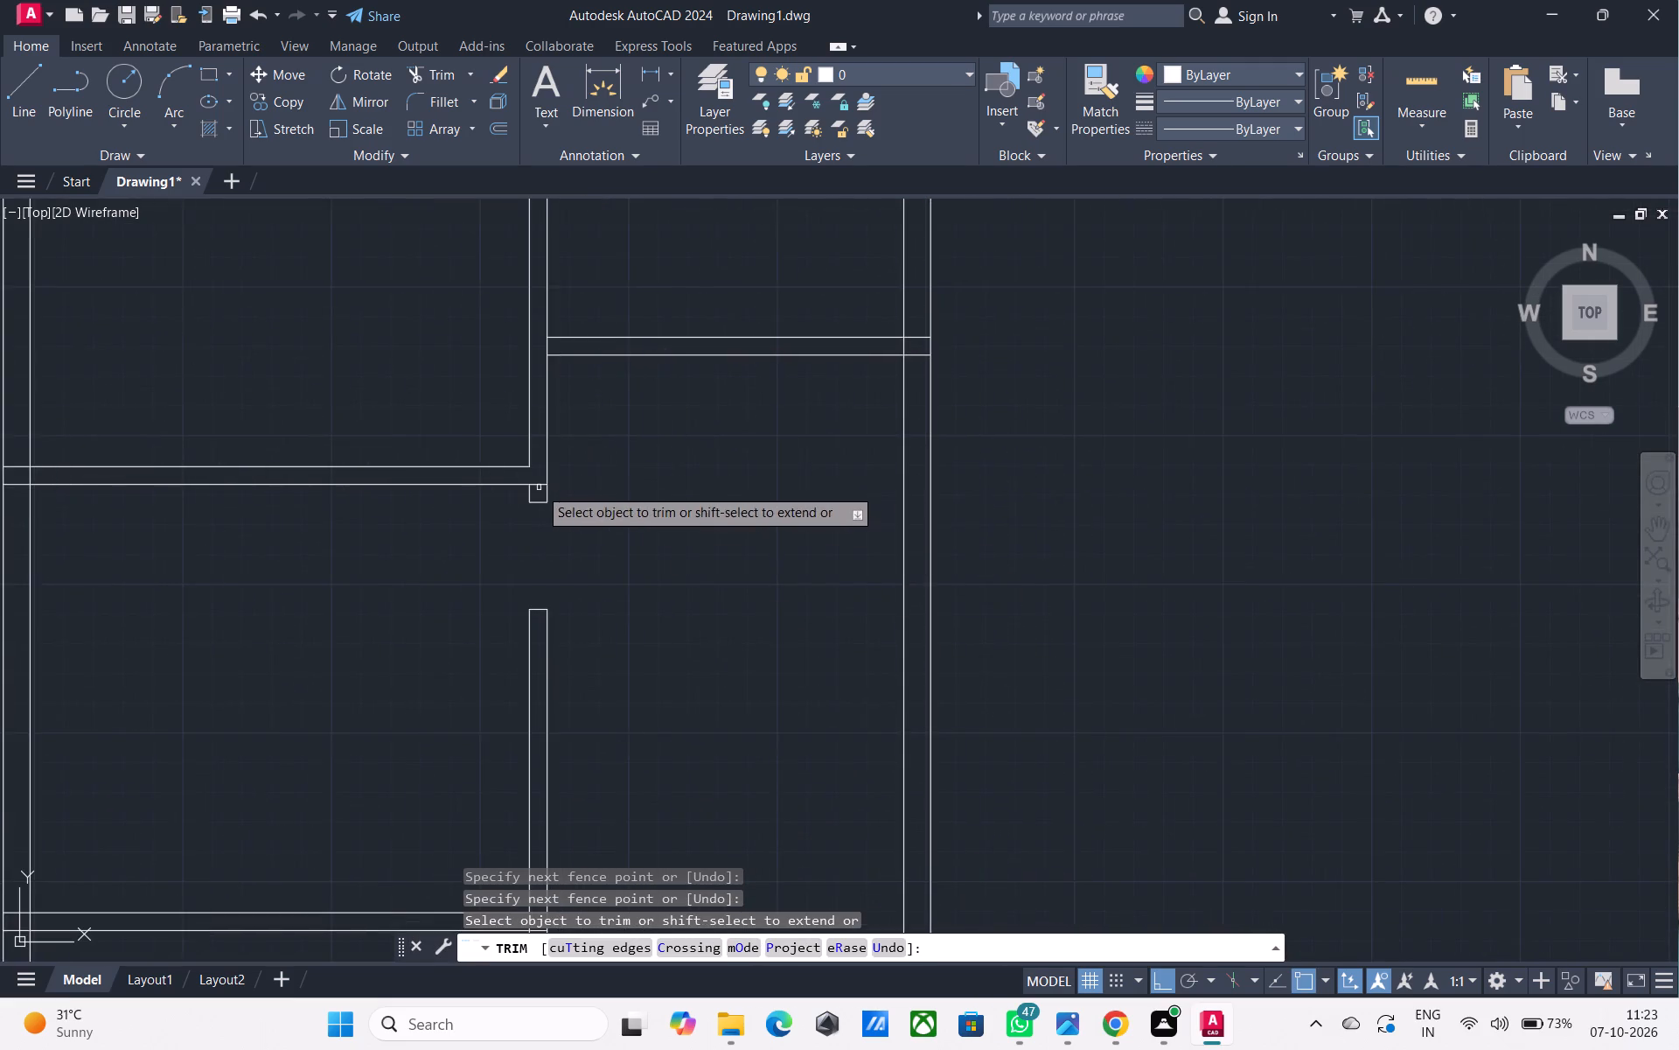
scroll(538, 488, up, 3)
click(538, 487)
click(538, 435)
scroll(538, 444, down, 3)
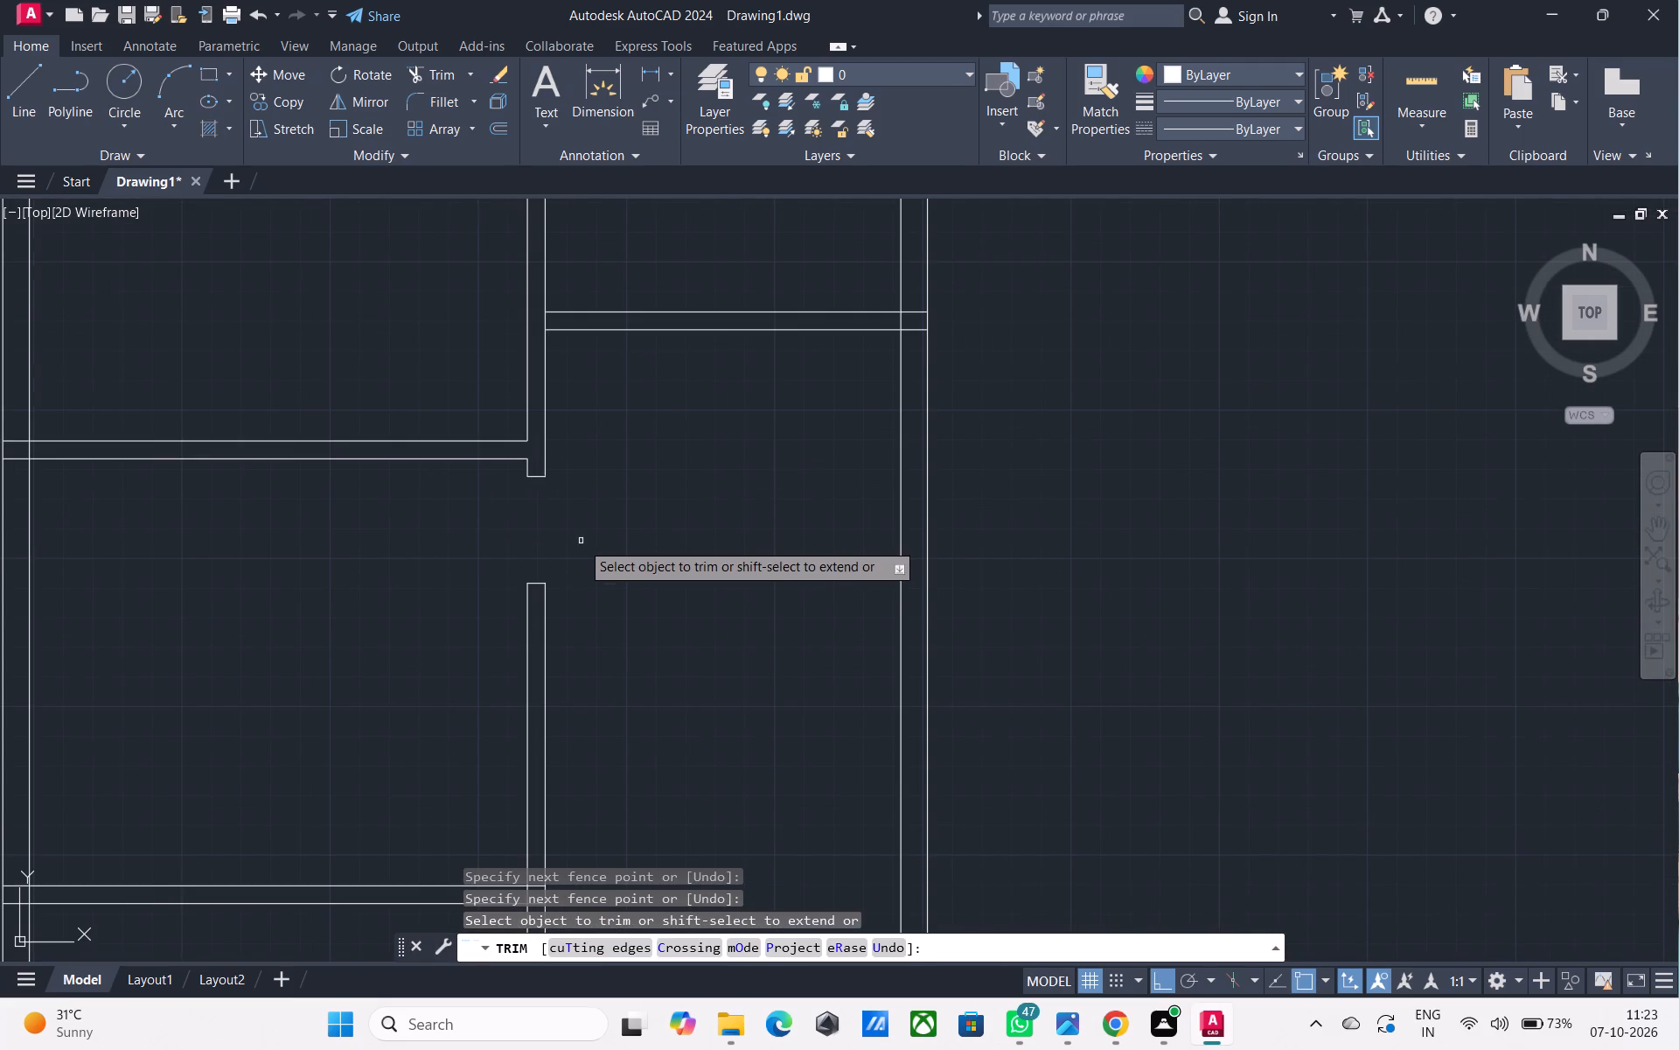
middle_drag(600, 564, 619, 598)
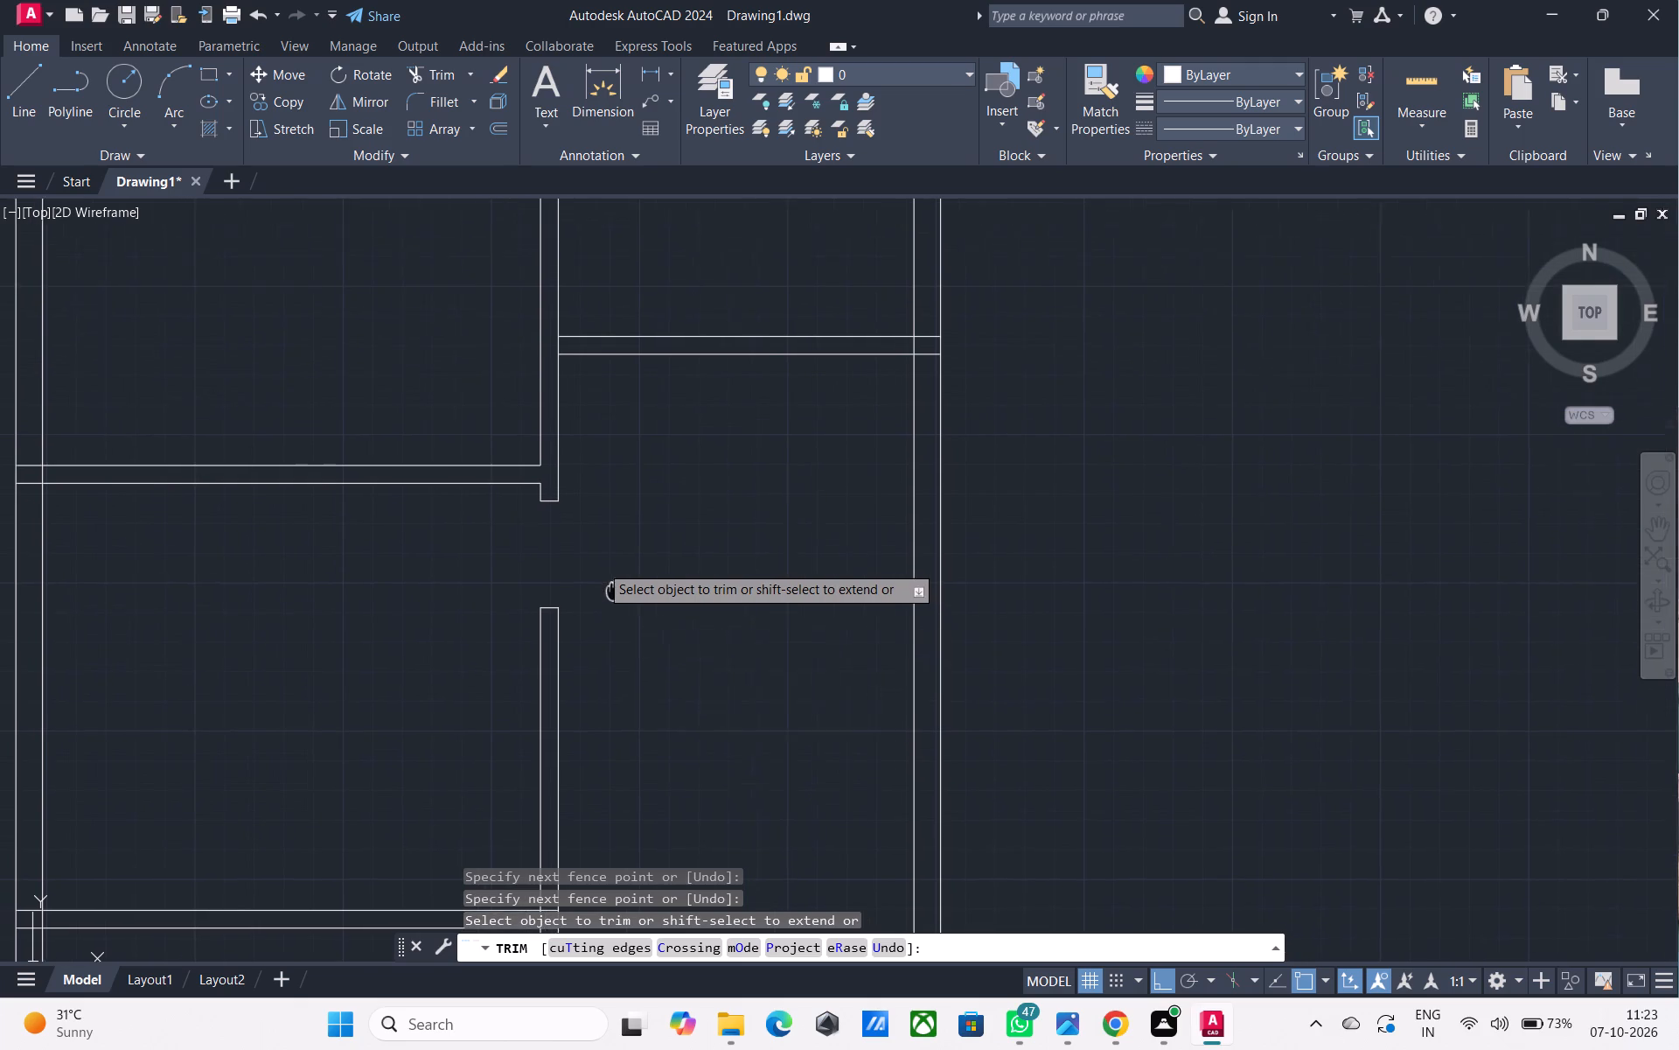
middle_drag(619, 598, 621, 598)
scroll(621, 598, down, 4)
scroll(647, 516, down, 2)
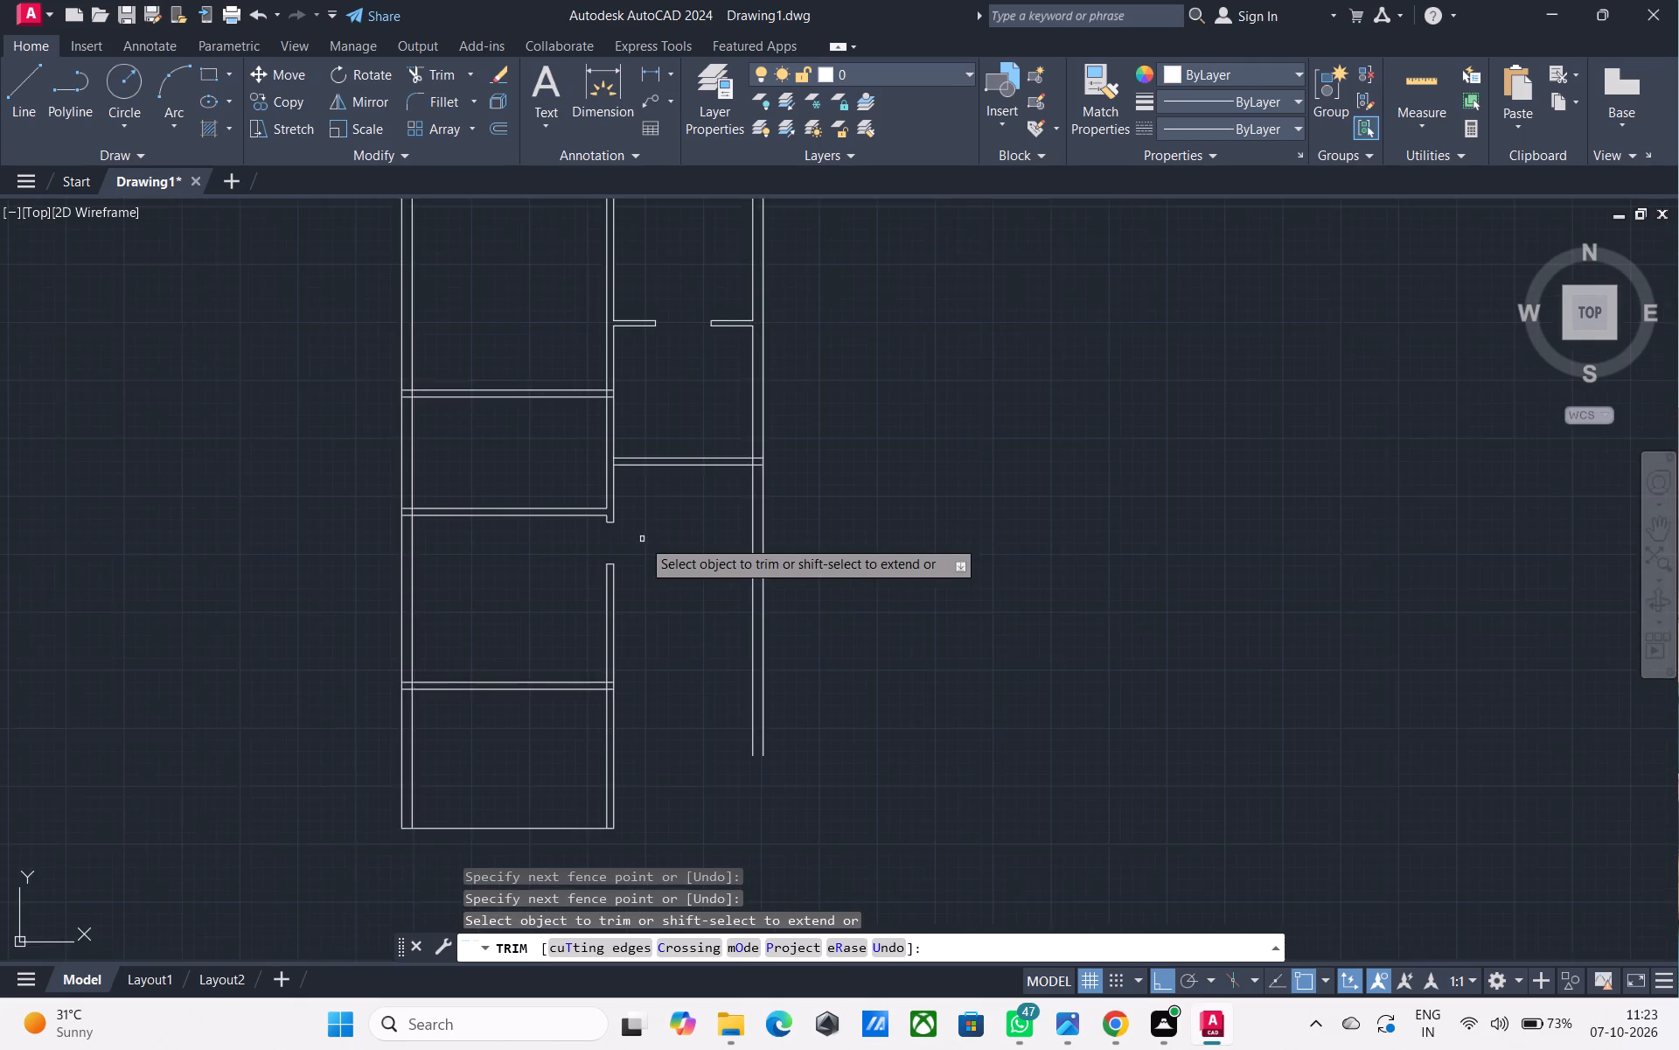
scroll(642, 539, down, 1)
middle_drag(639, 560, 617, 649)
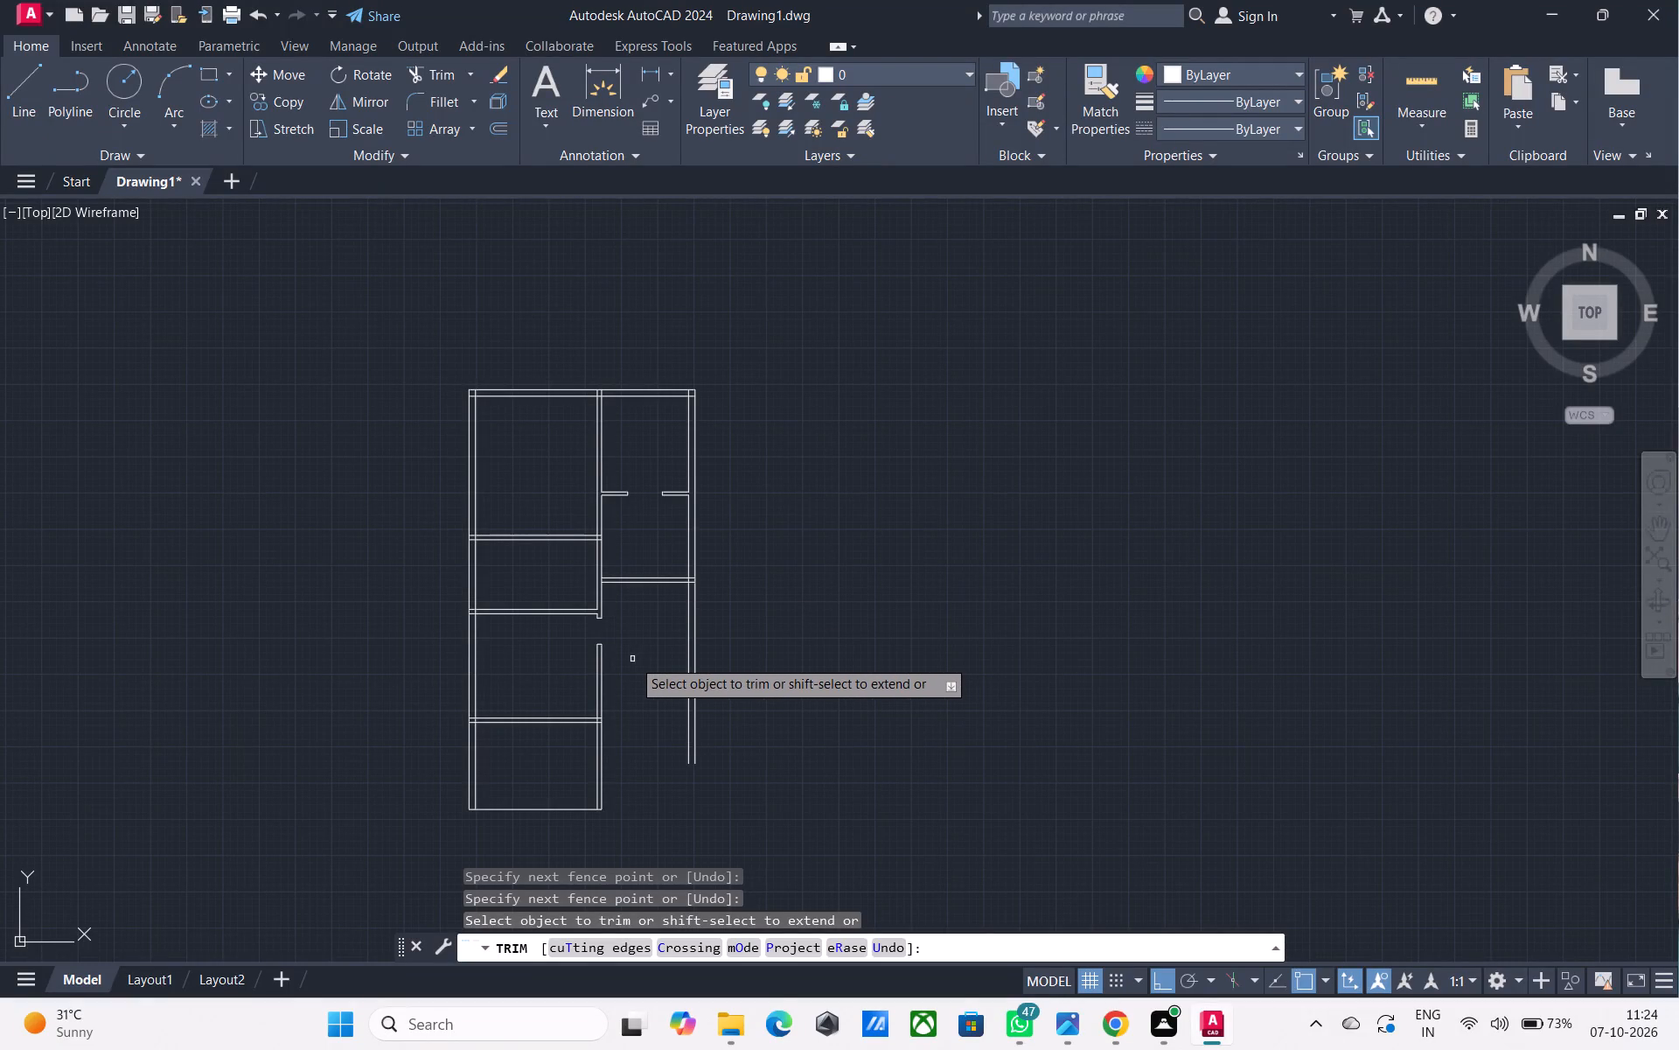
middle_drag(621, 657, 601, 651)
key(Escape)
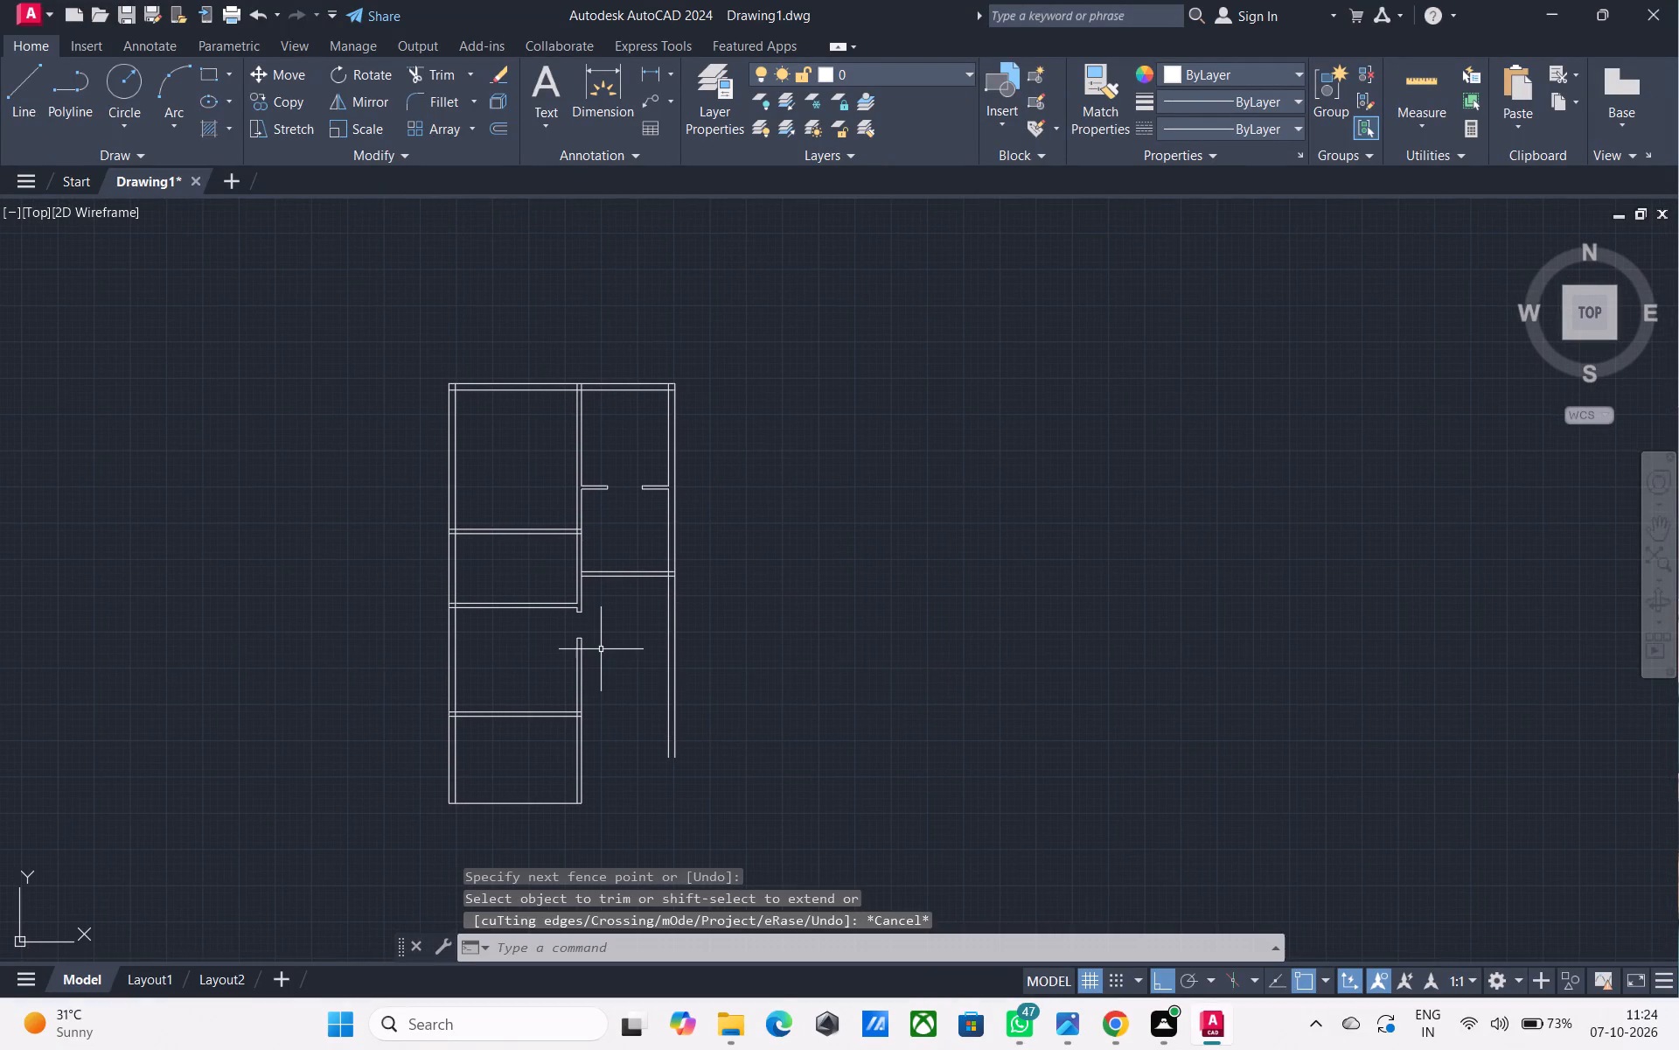
Draw a horizontal line from the right end of the new opening's lower jamb to the right outer wall's inner face.
text(L)
key(space)
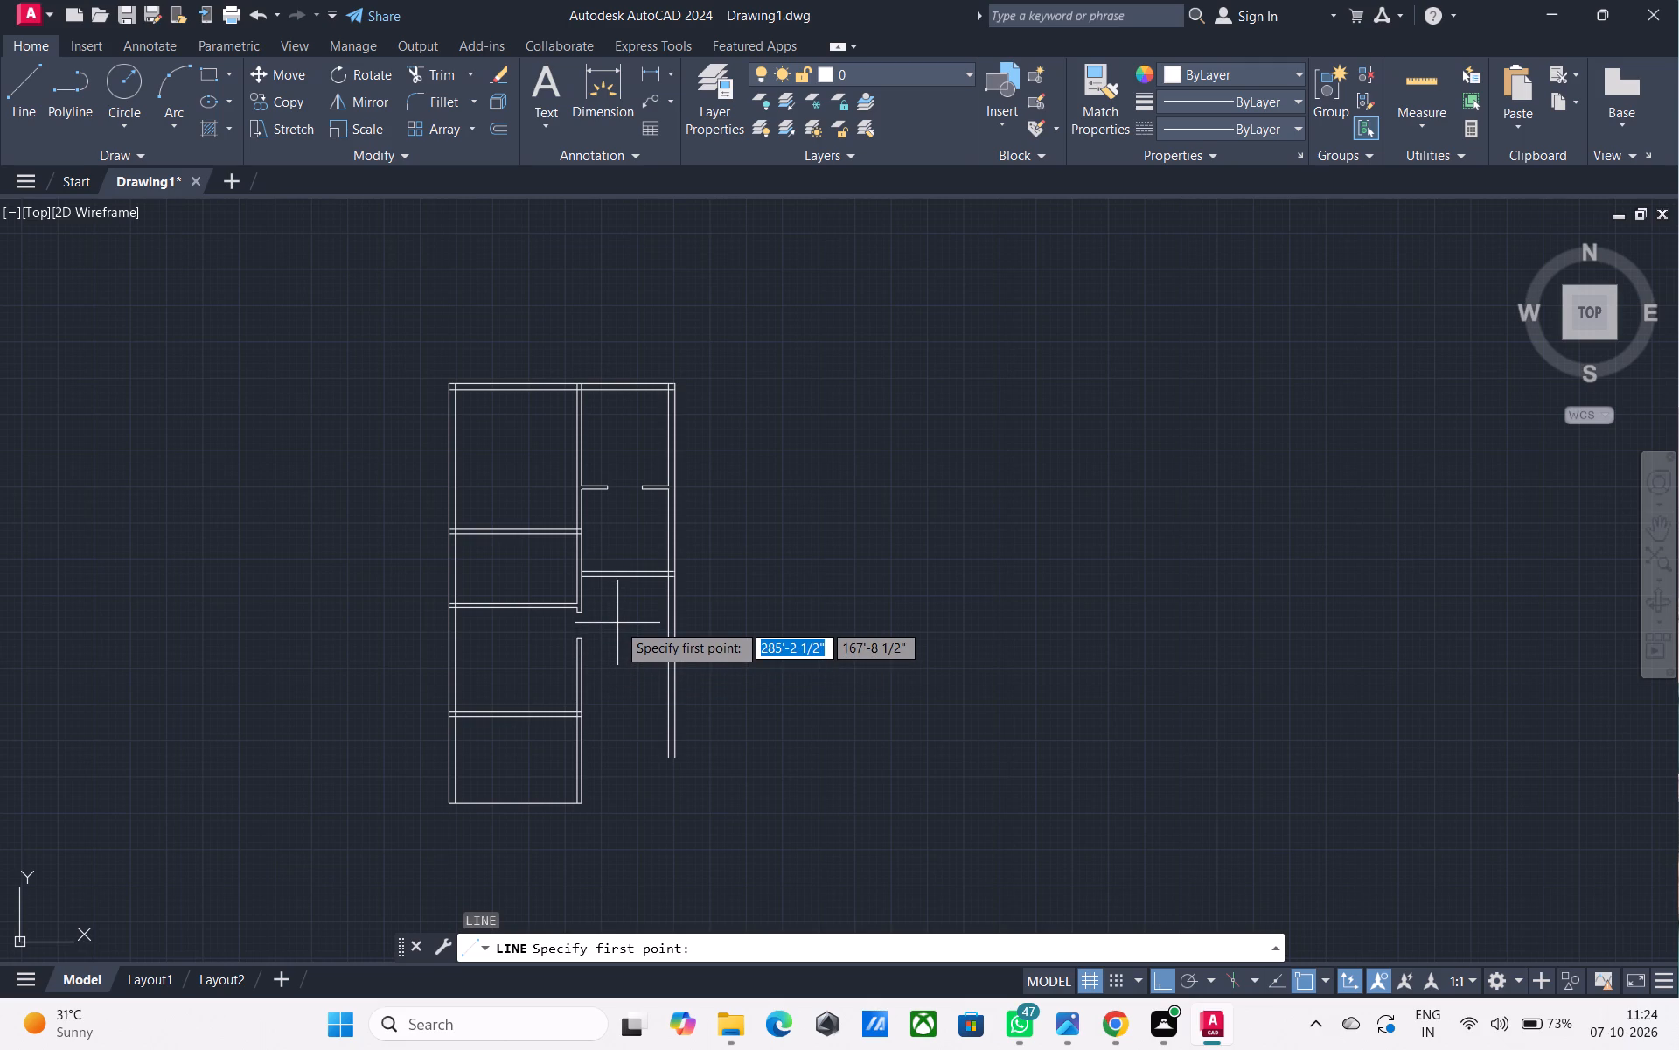
scroll(588, 638, up, 2)
click(563, 640)
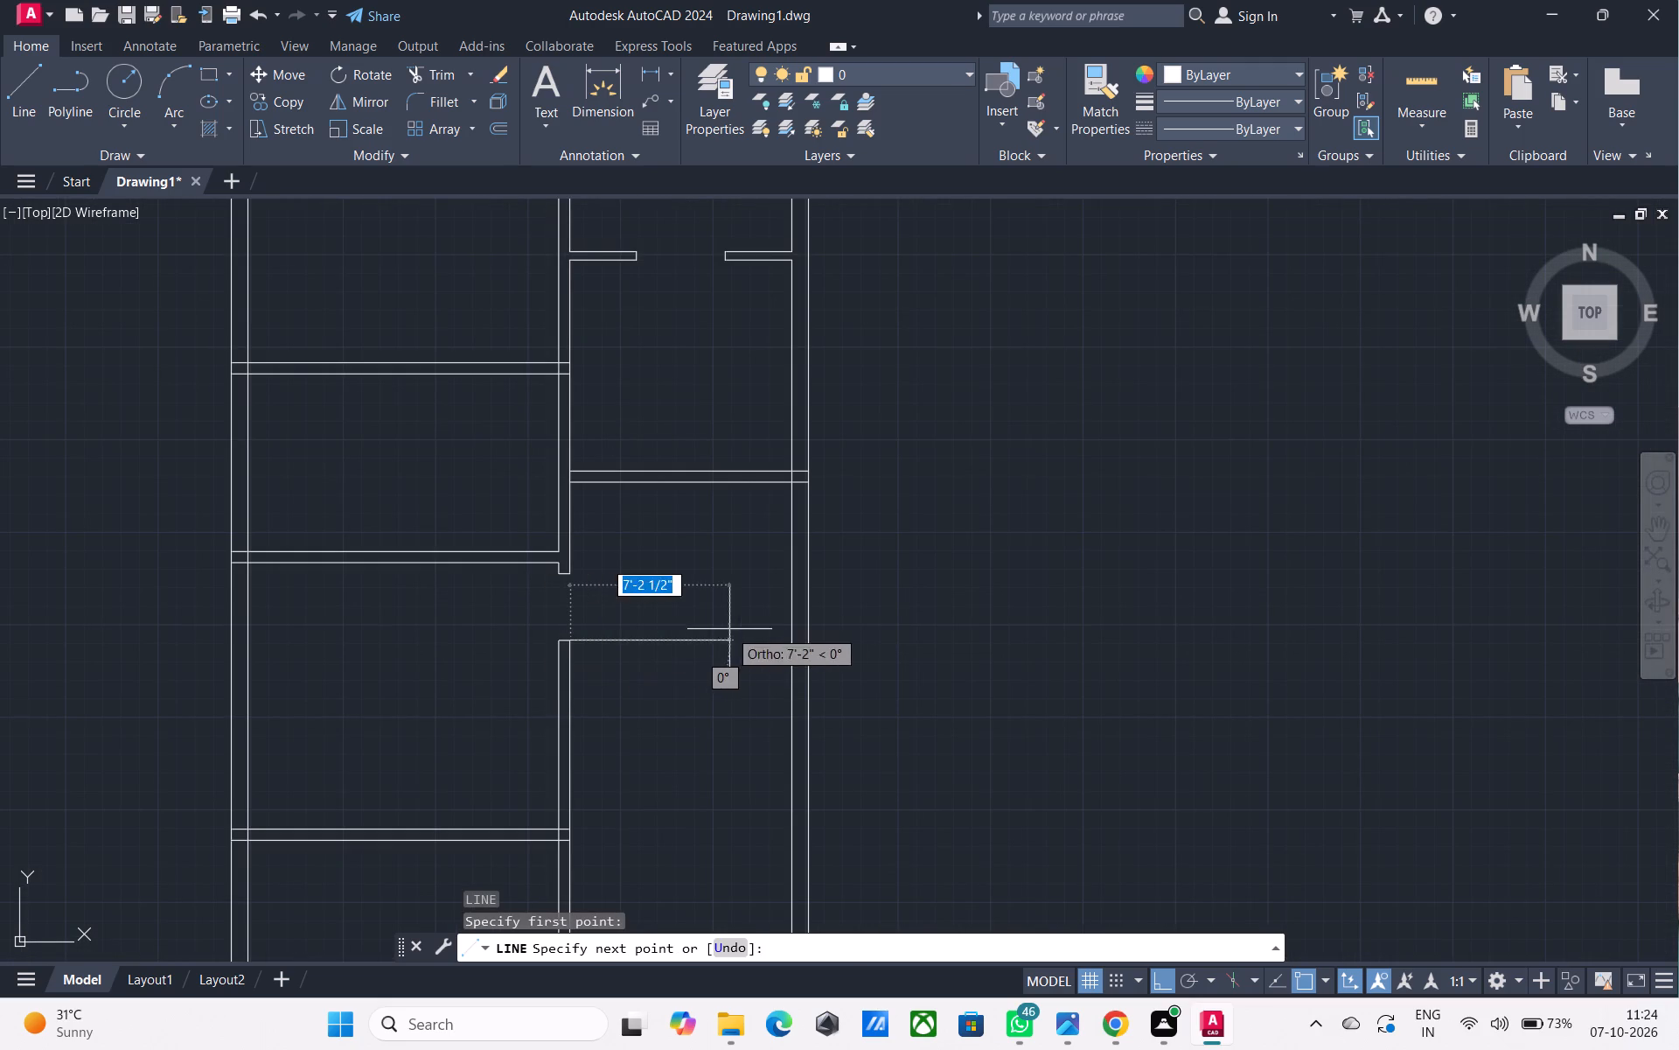
click(789, 643)
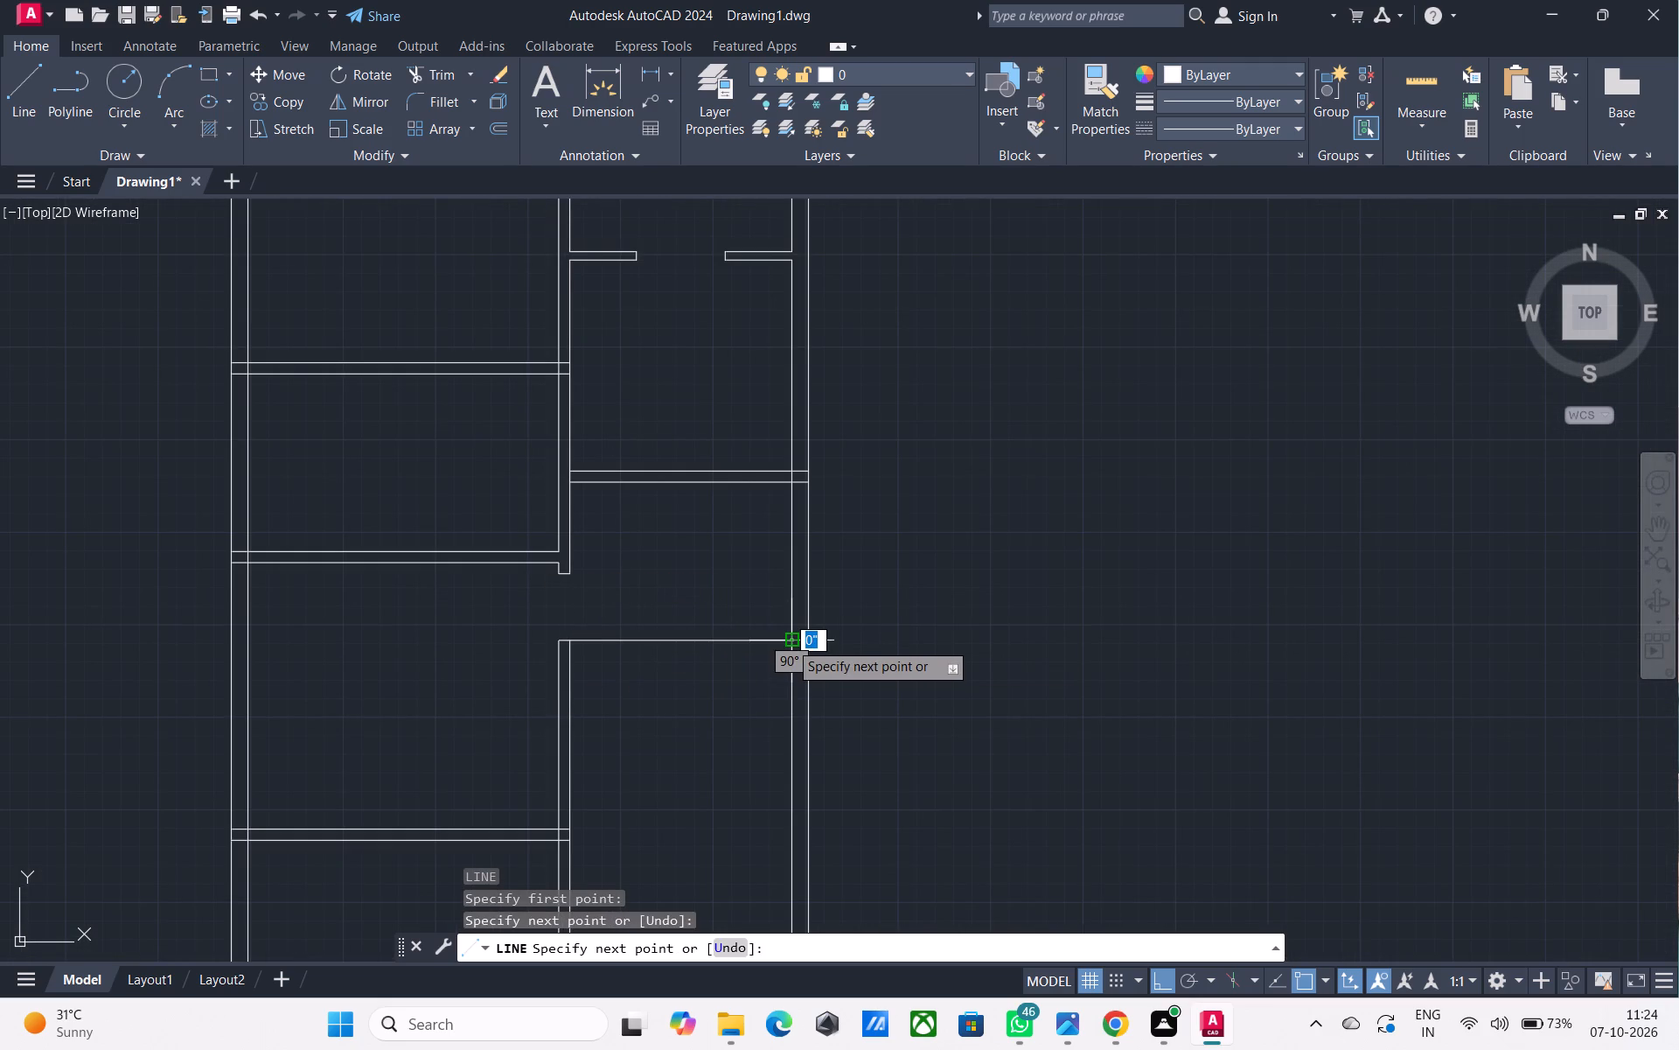
key(Escape)
Offset the horizontal line running from the opening's lower jamb to the right outer wall 4.5" downward.
text(O)
key(space)
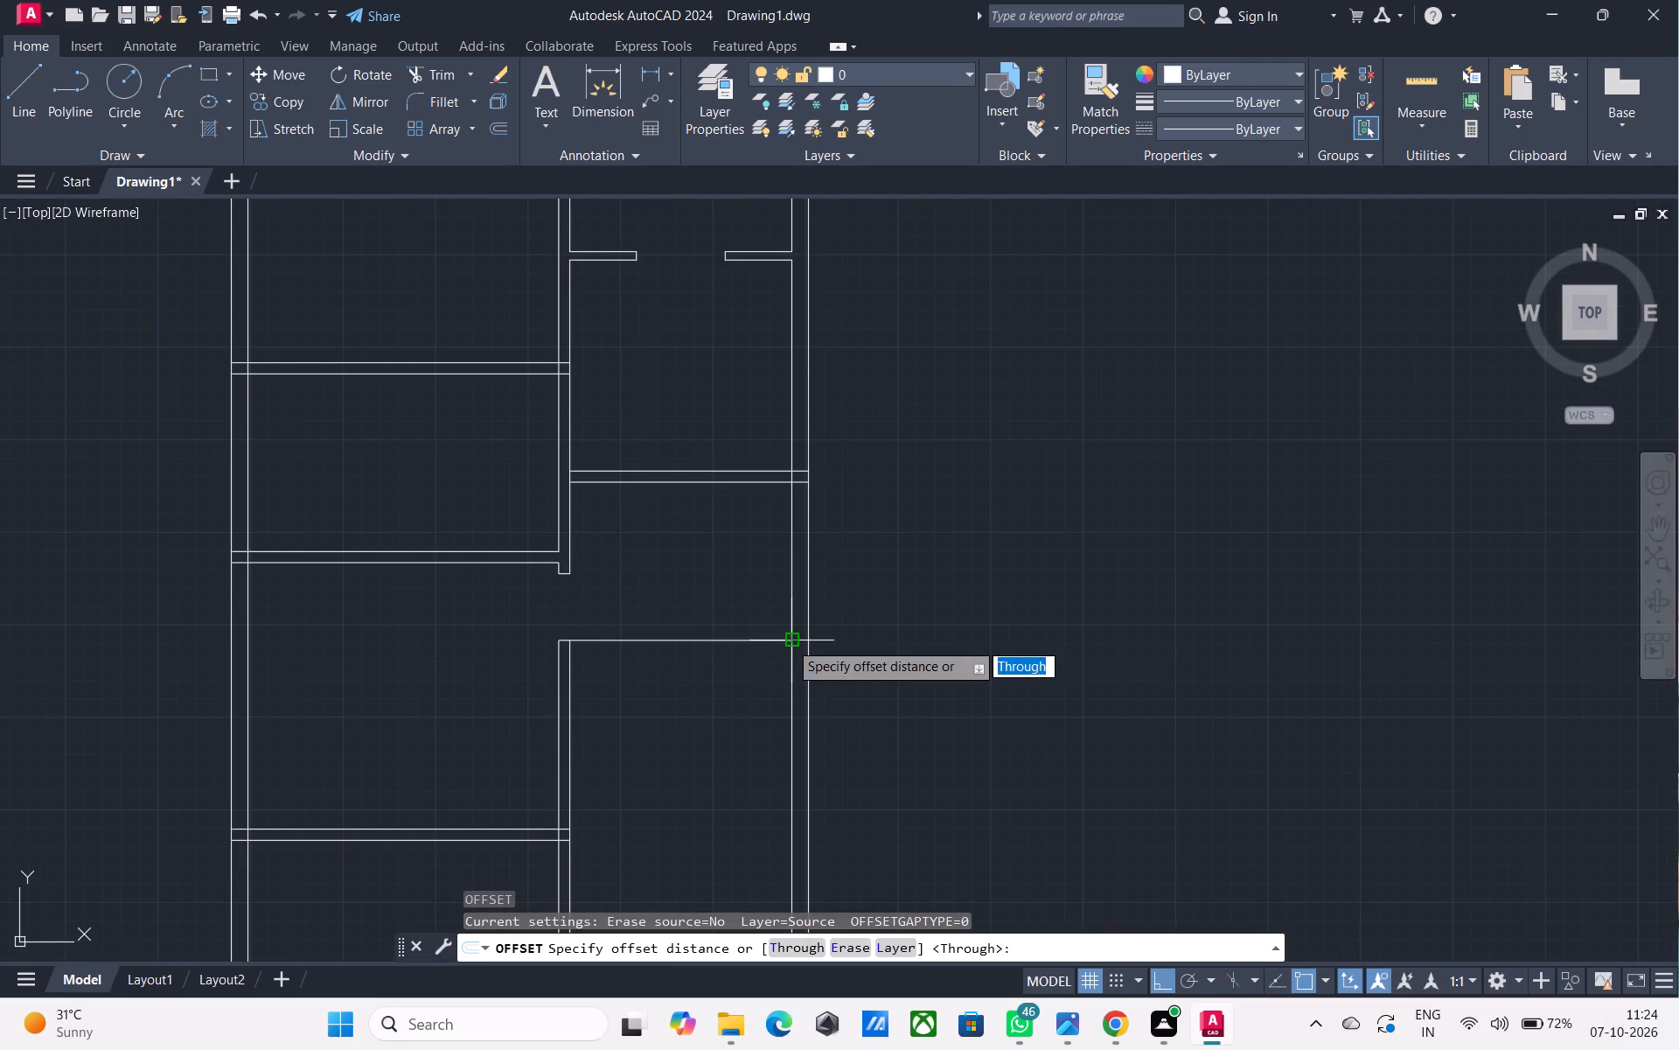
text(4.5")
key(Return)
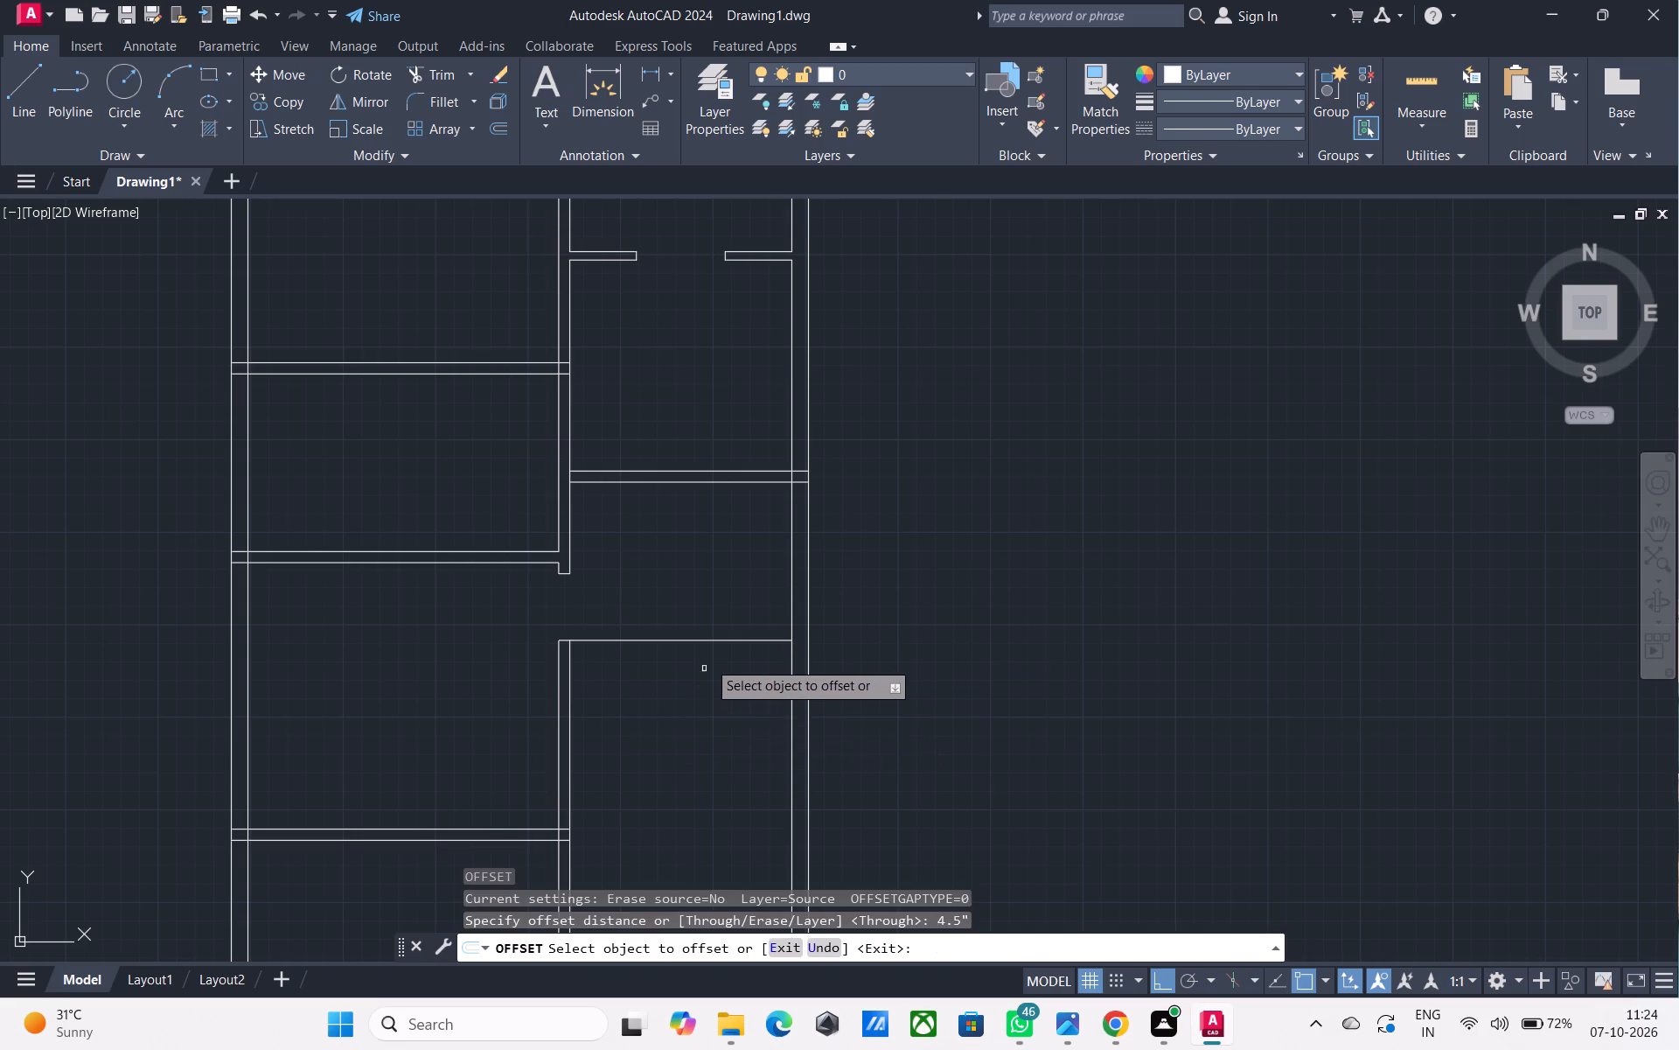
click(715, 641)
click(693, 730)
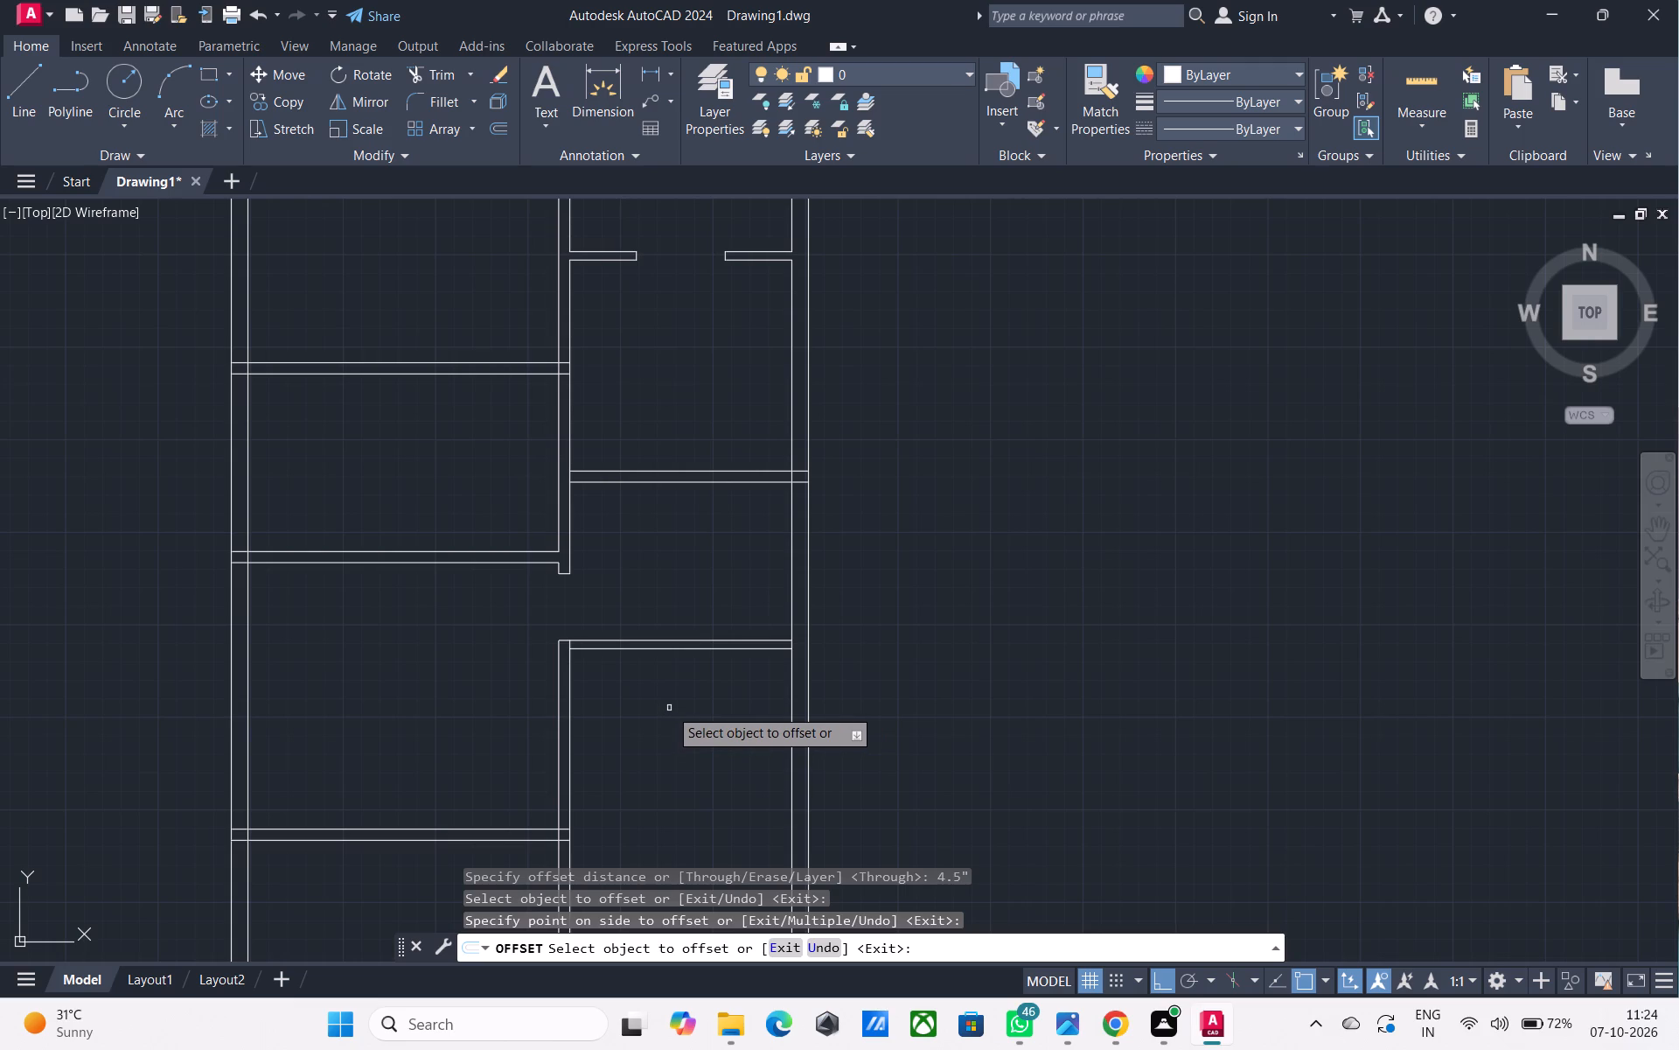
middle_drag(672, 710, 671, 710)
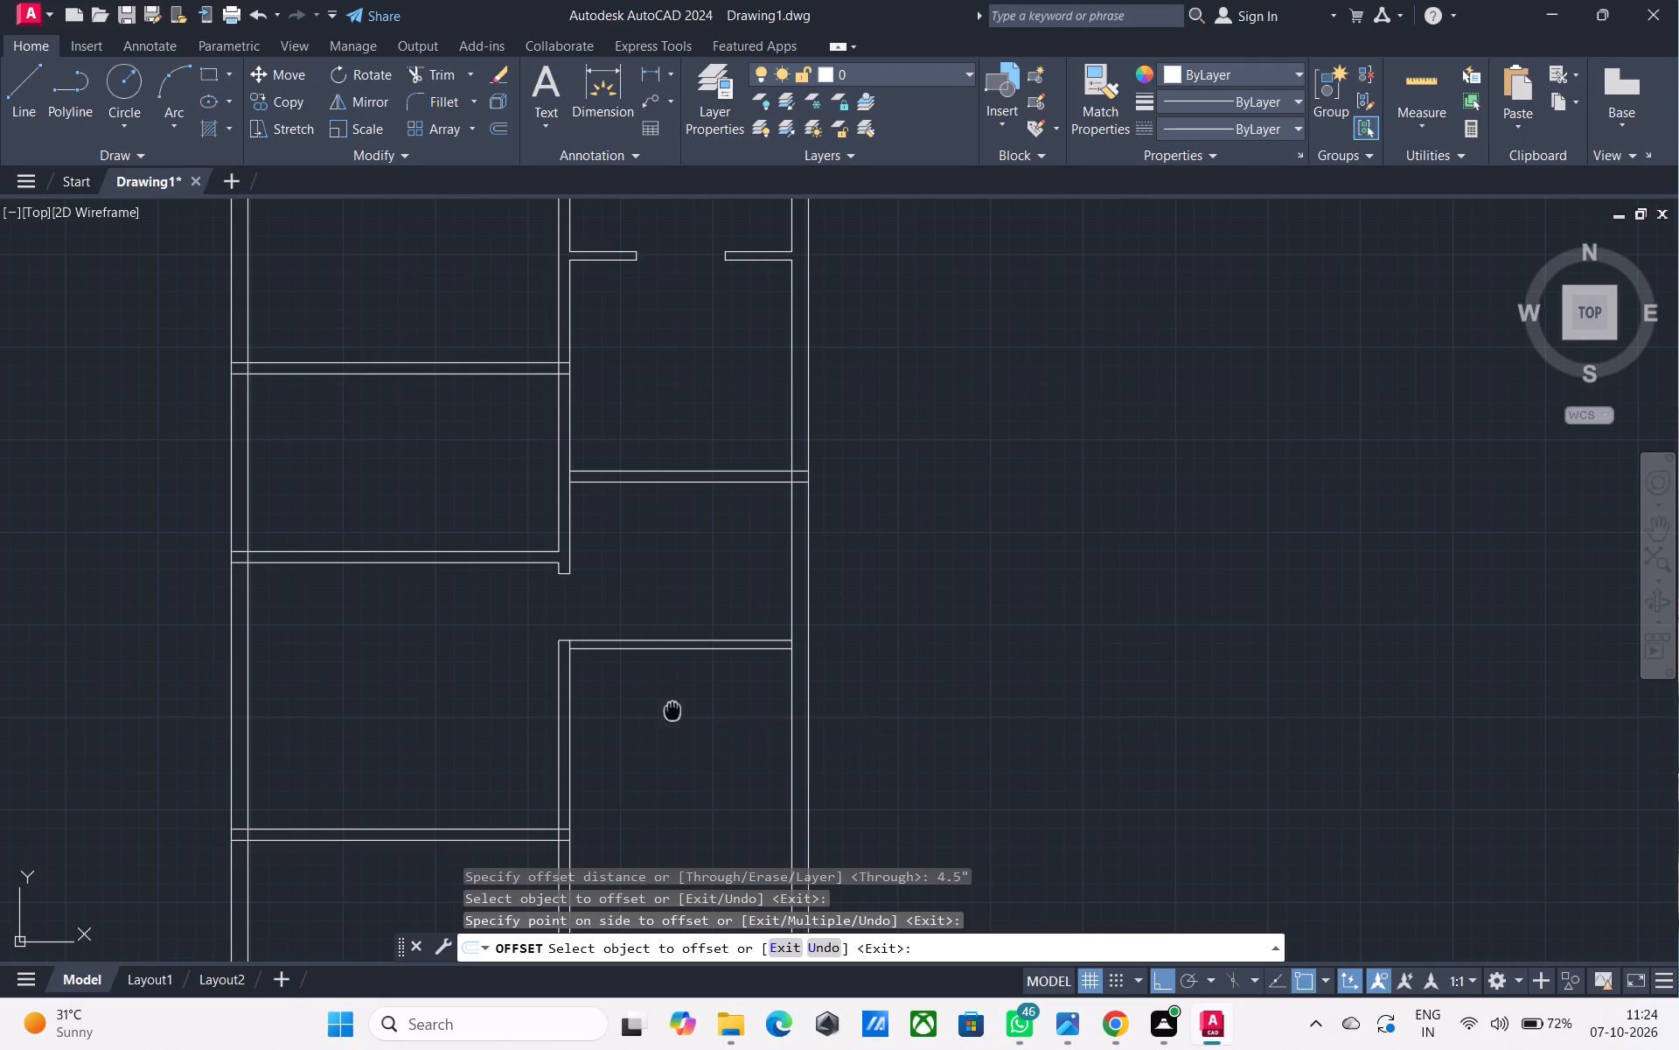
middle_drag(671, 710, 645, 698)
middle_drag(651, 708, 581, 765)
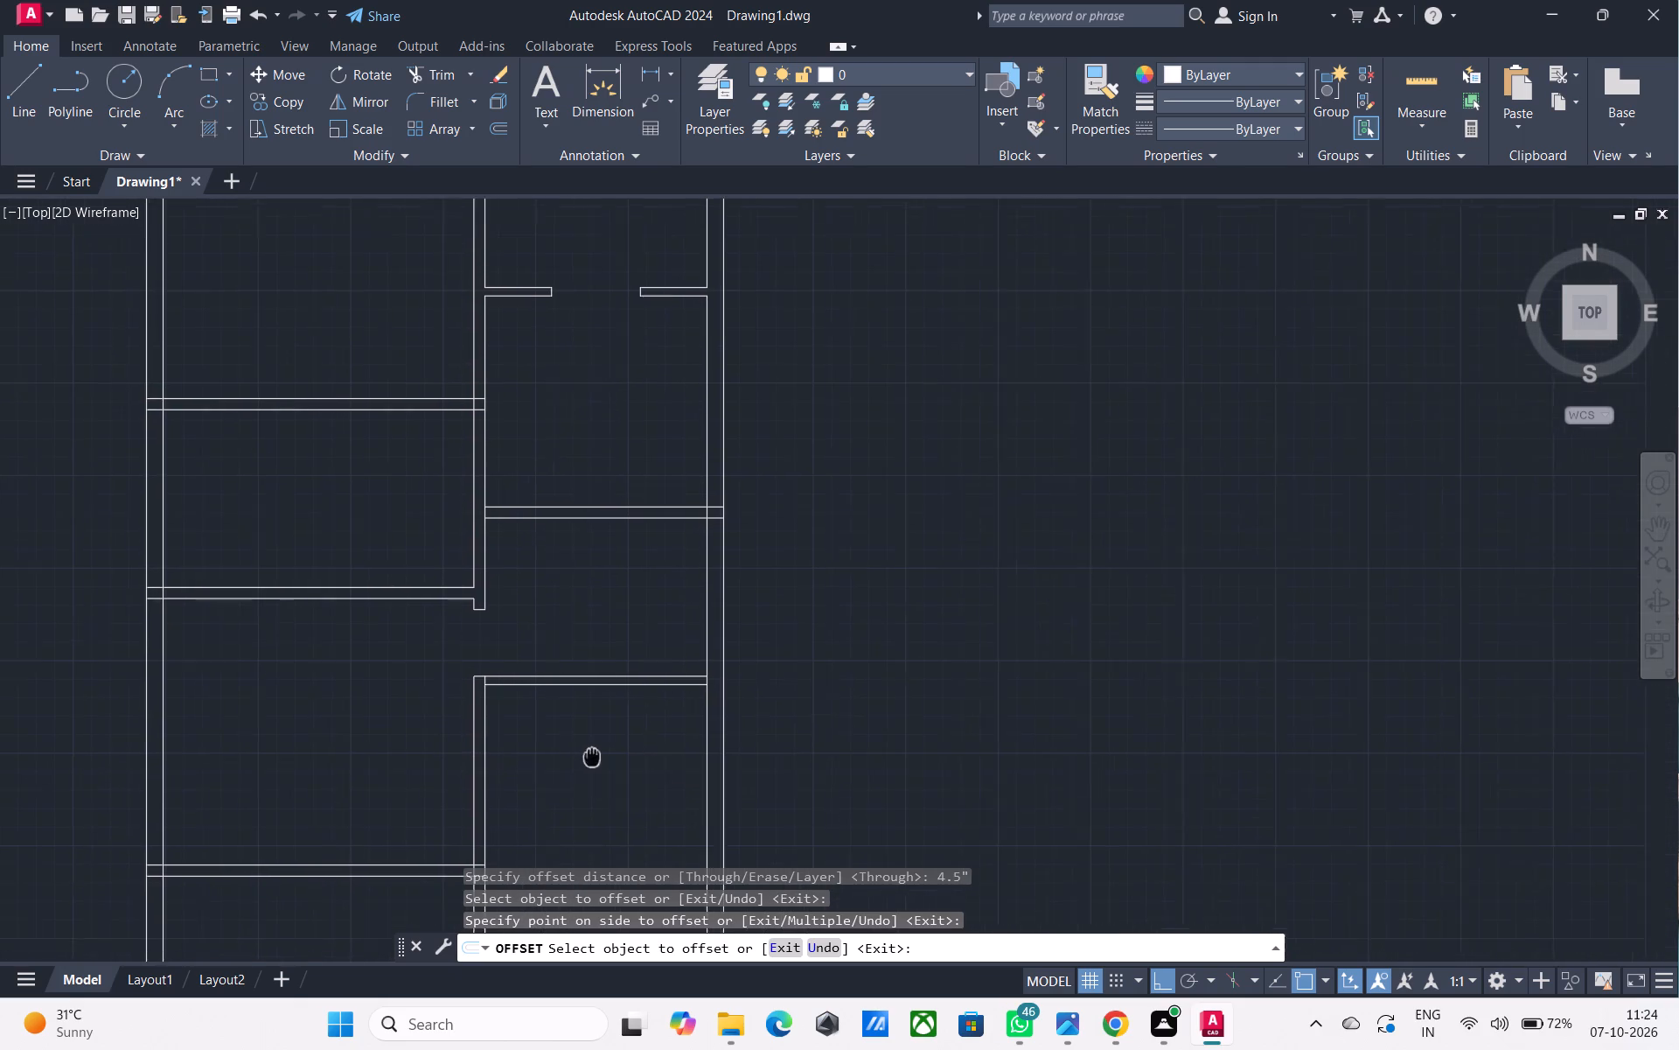
key(Escape)
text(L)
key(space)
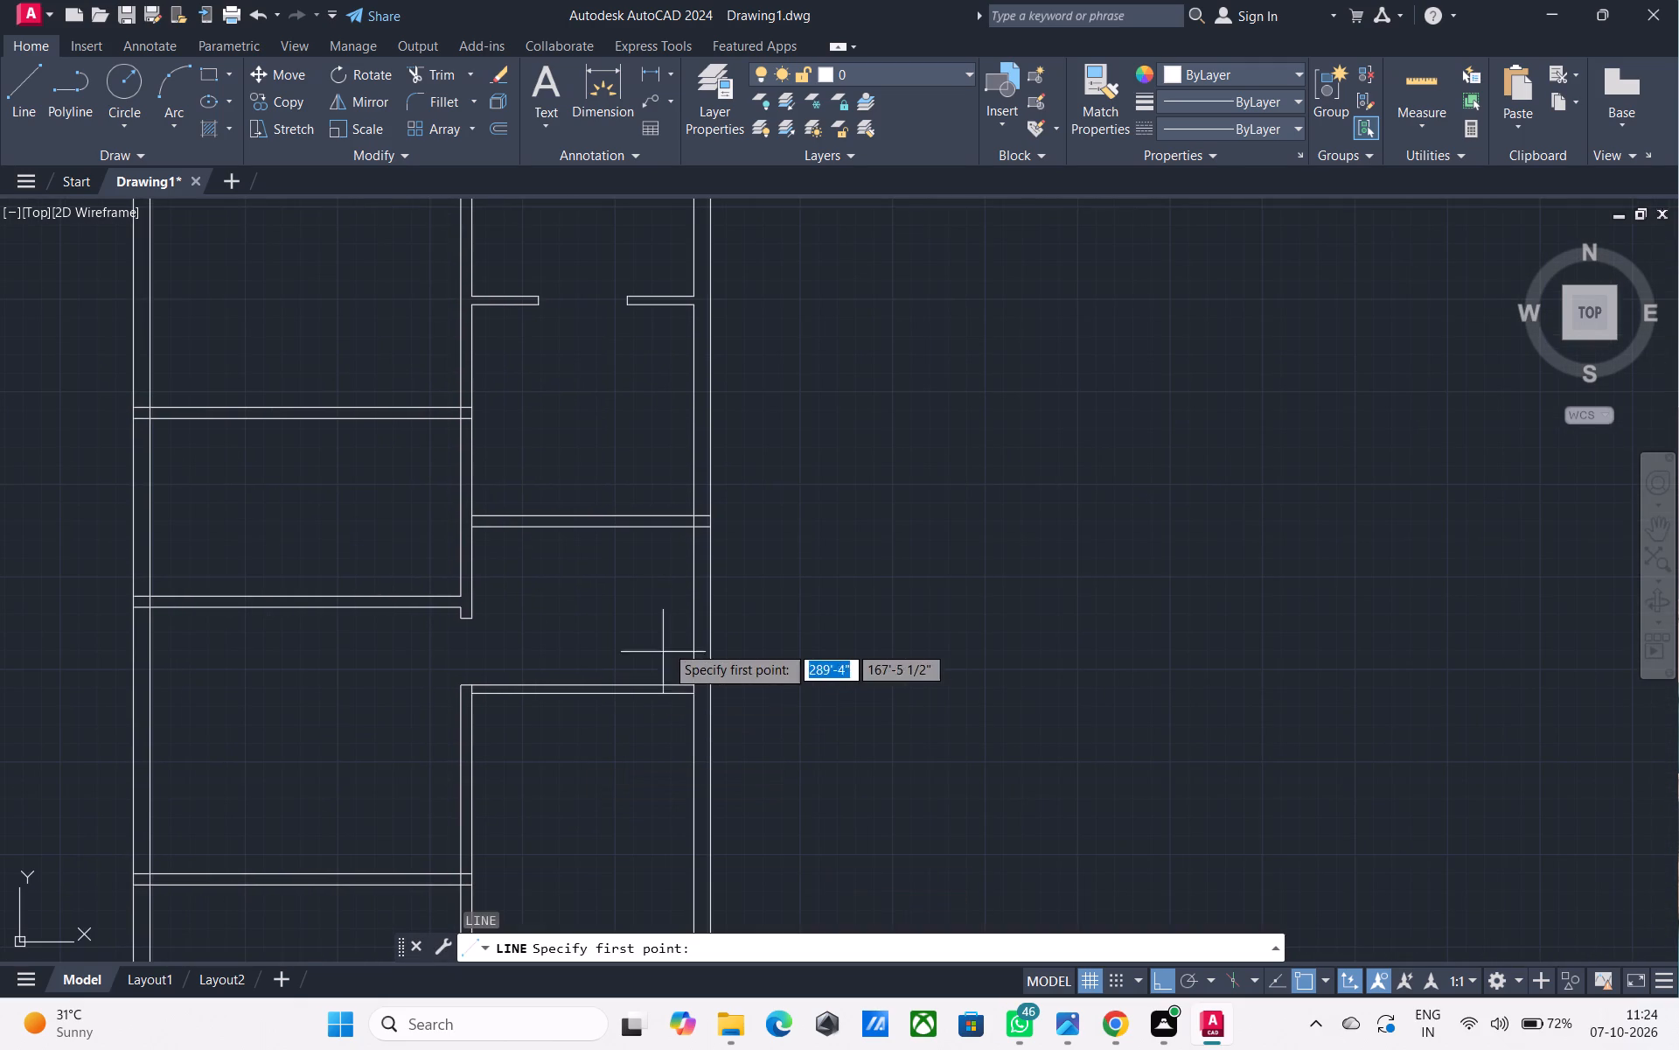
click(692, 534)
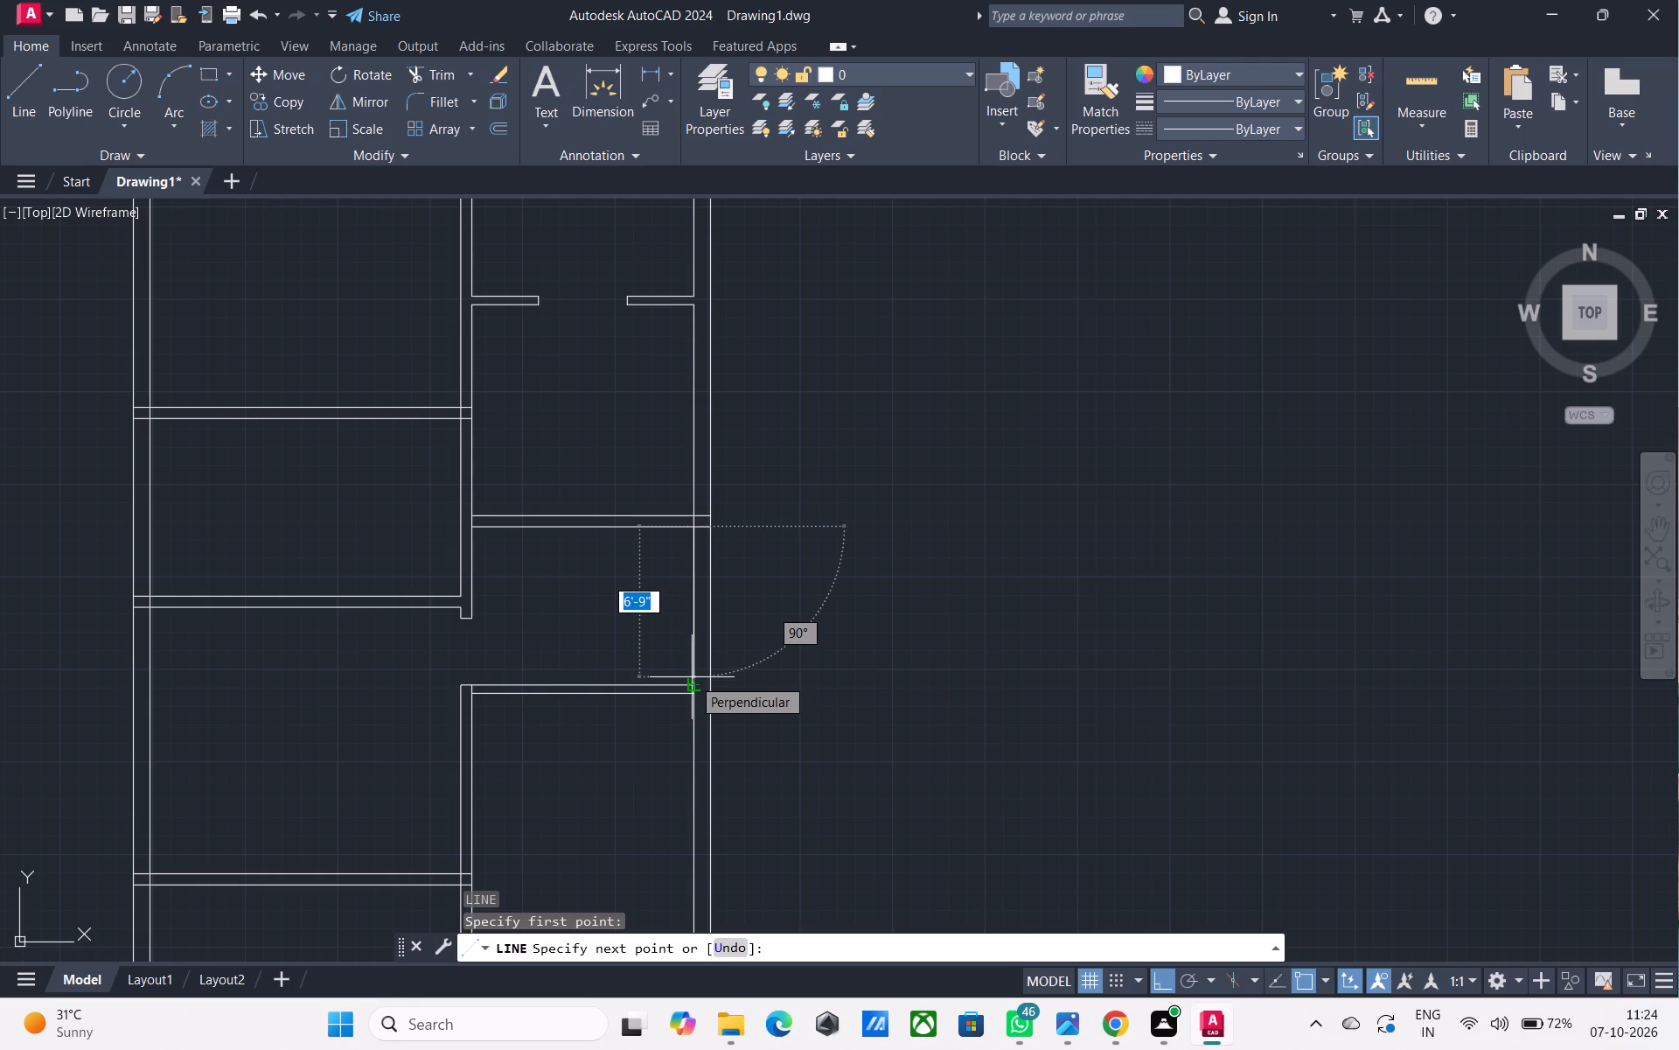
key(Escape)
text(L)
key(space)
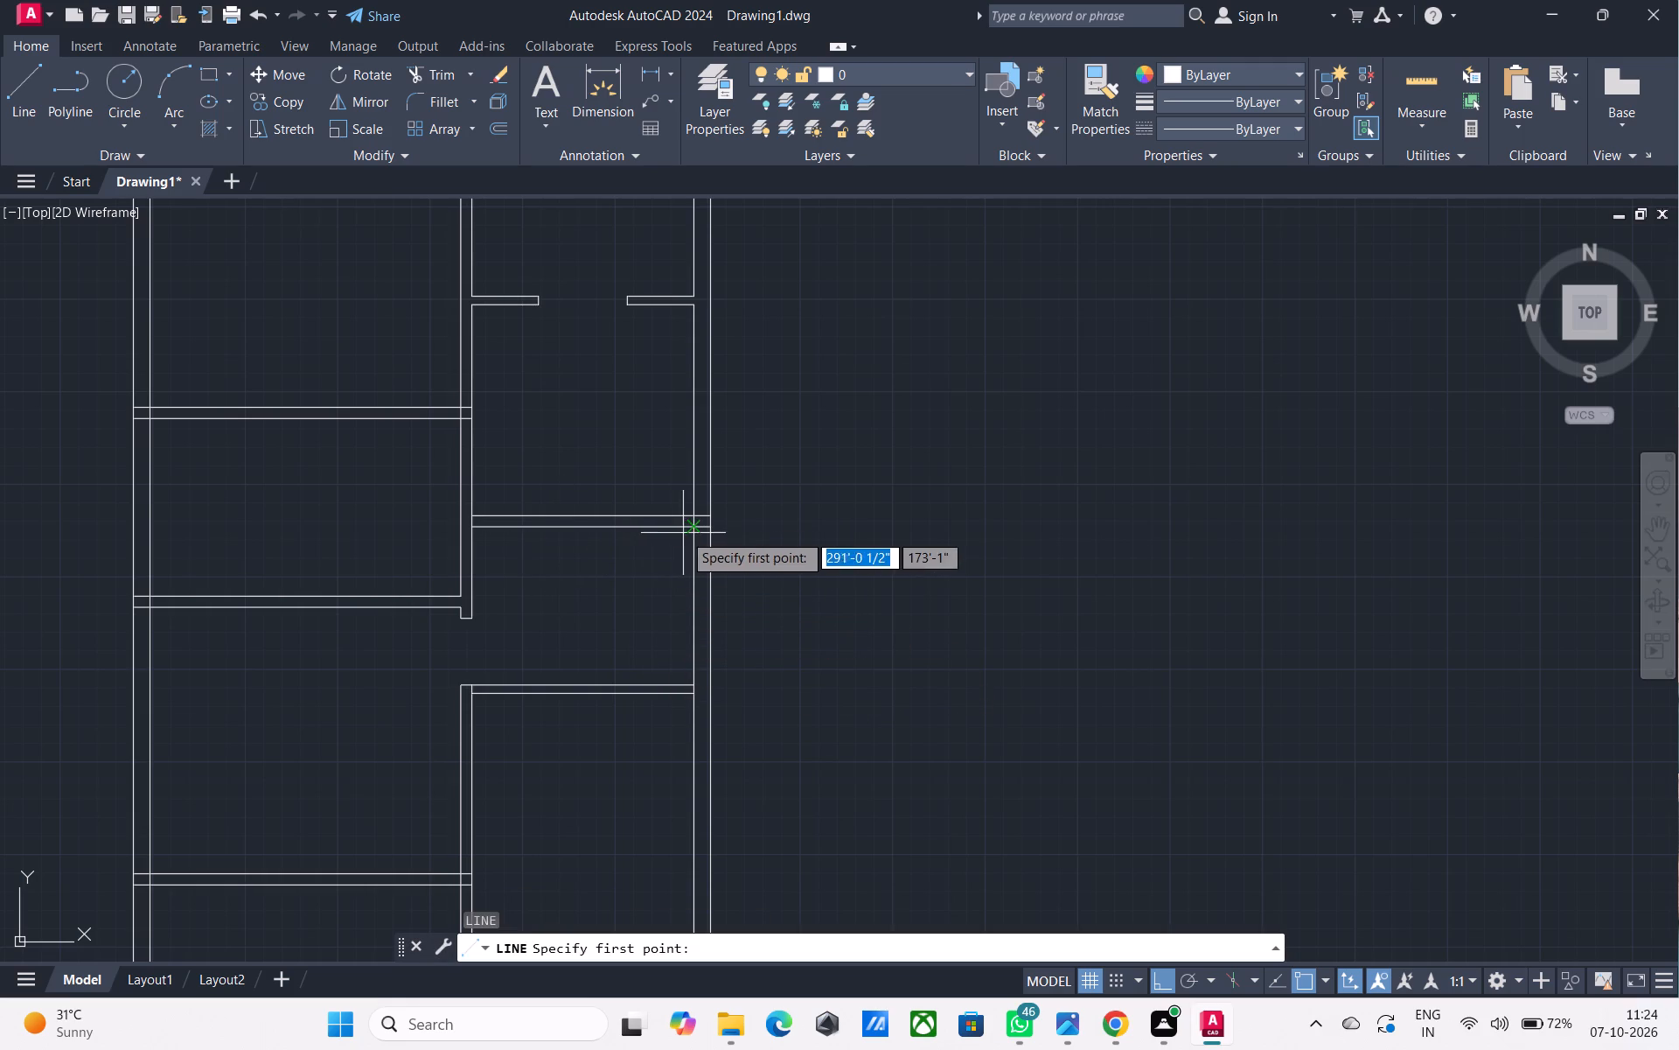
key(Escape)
Trim the right outer wall's inner face across both partition junctions, and the upper partition's line ends inside the wall.
text(TR)
key(space)
scroll(687, 517, up, 3)
click(722, 541)
click(690, 542)
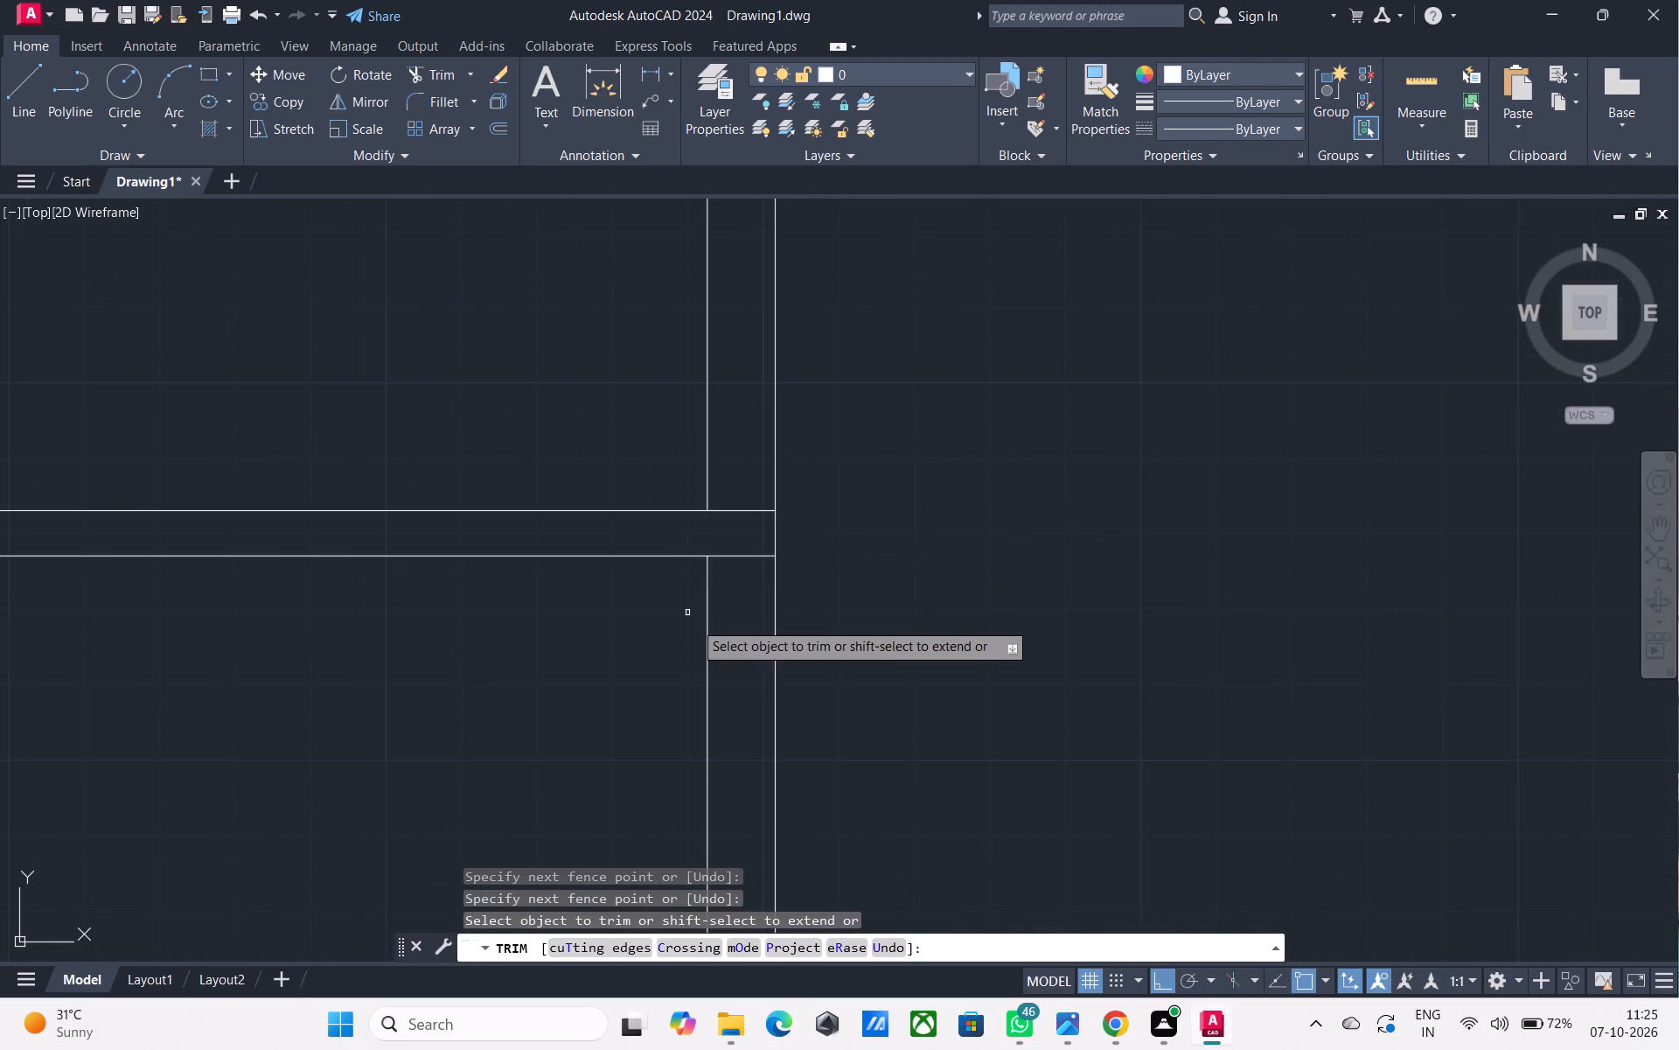
scroll(710, 634, down, 2)
middle_drag(705, 630, 713, 468)
middle_drag(724, 645, 672, 536)
click(674, 594)
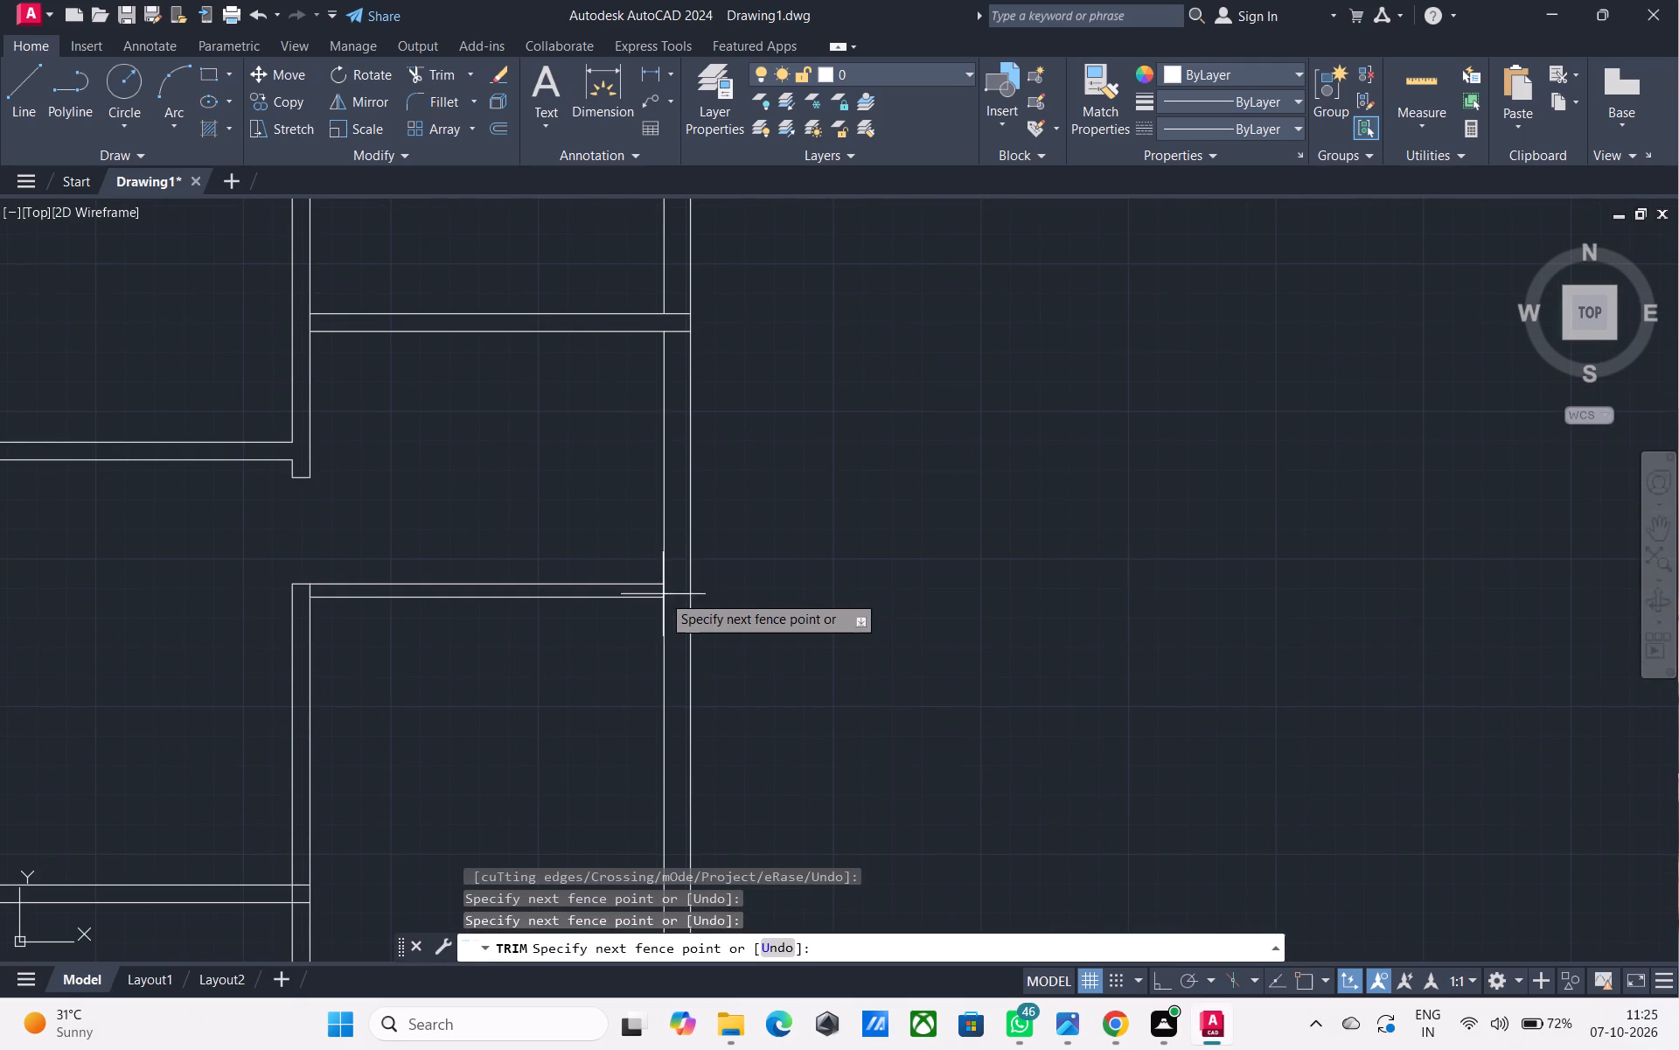
click(657, 591)
click(686, 300)
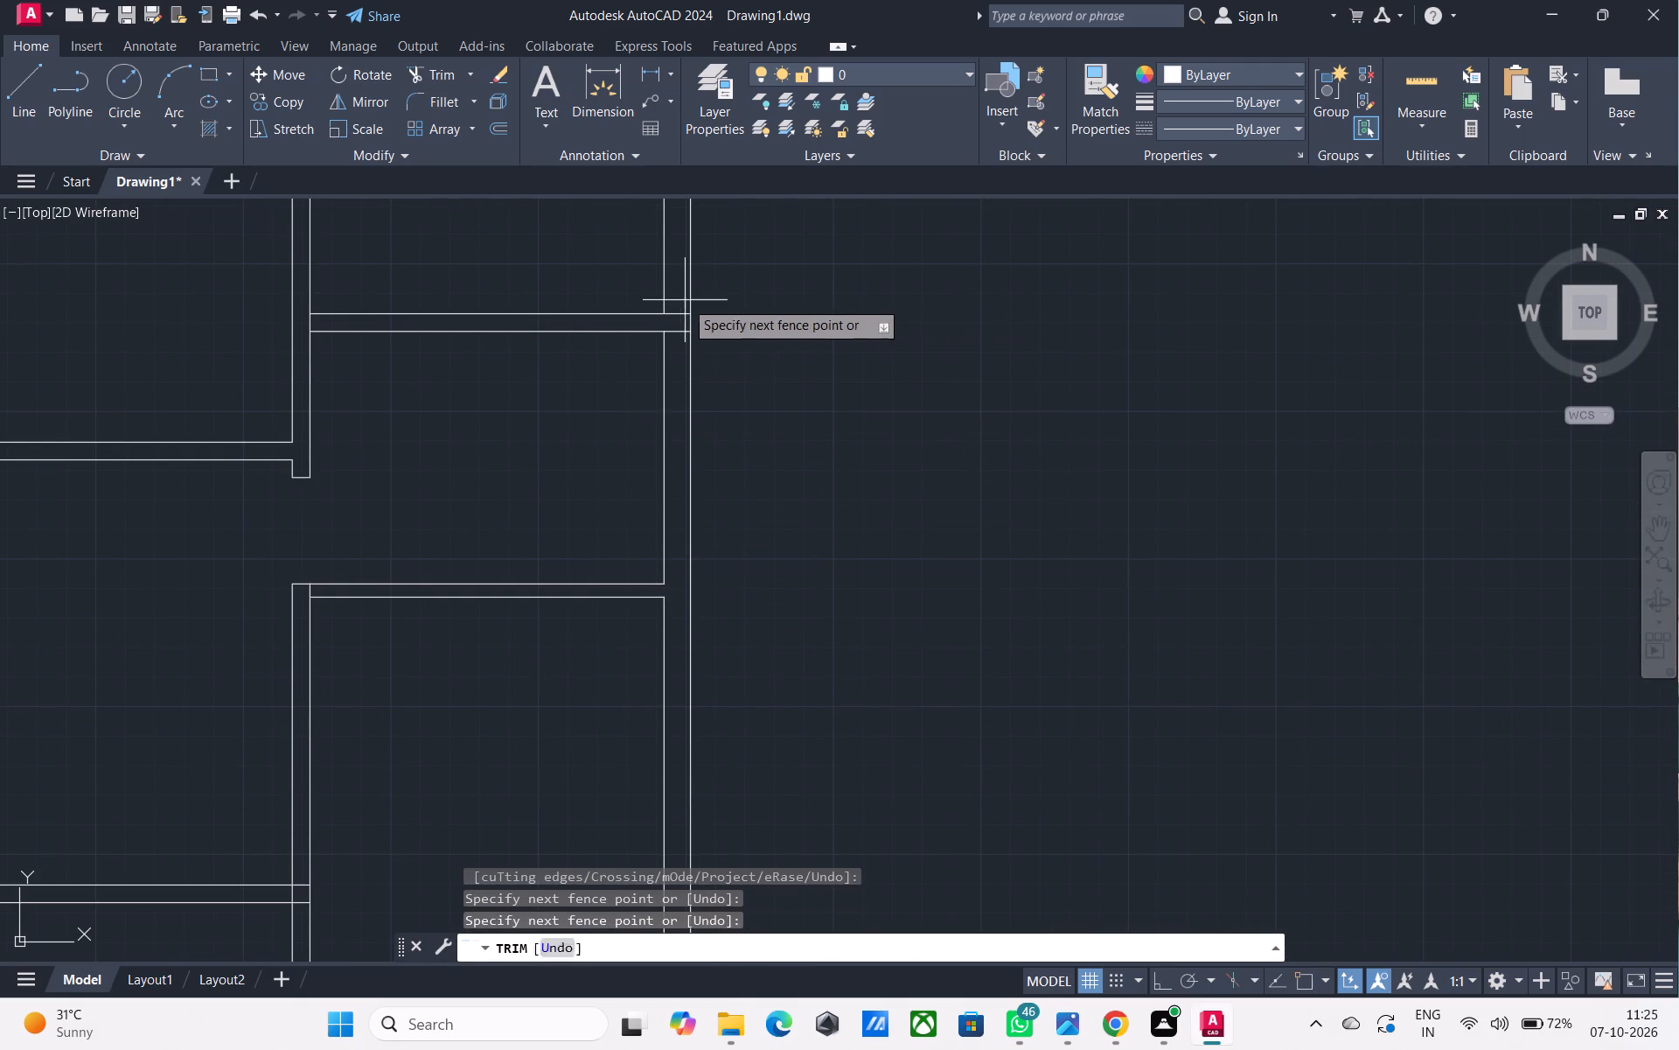
click(671, 366)
key(Escape)
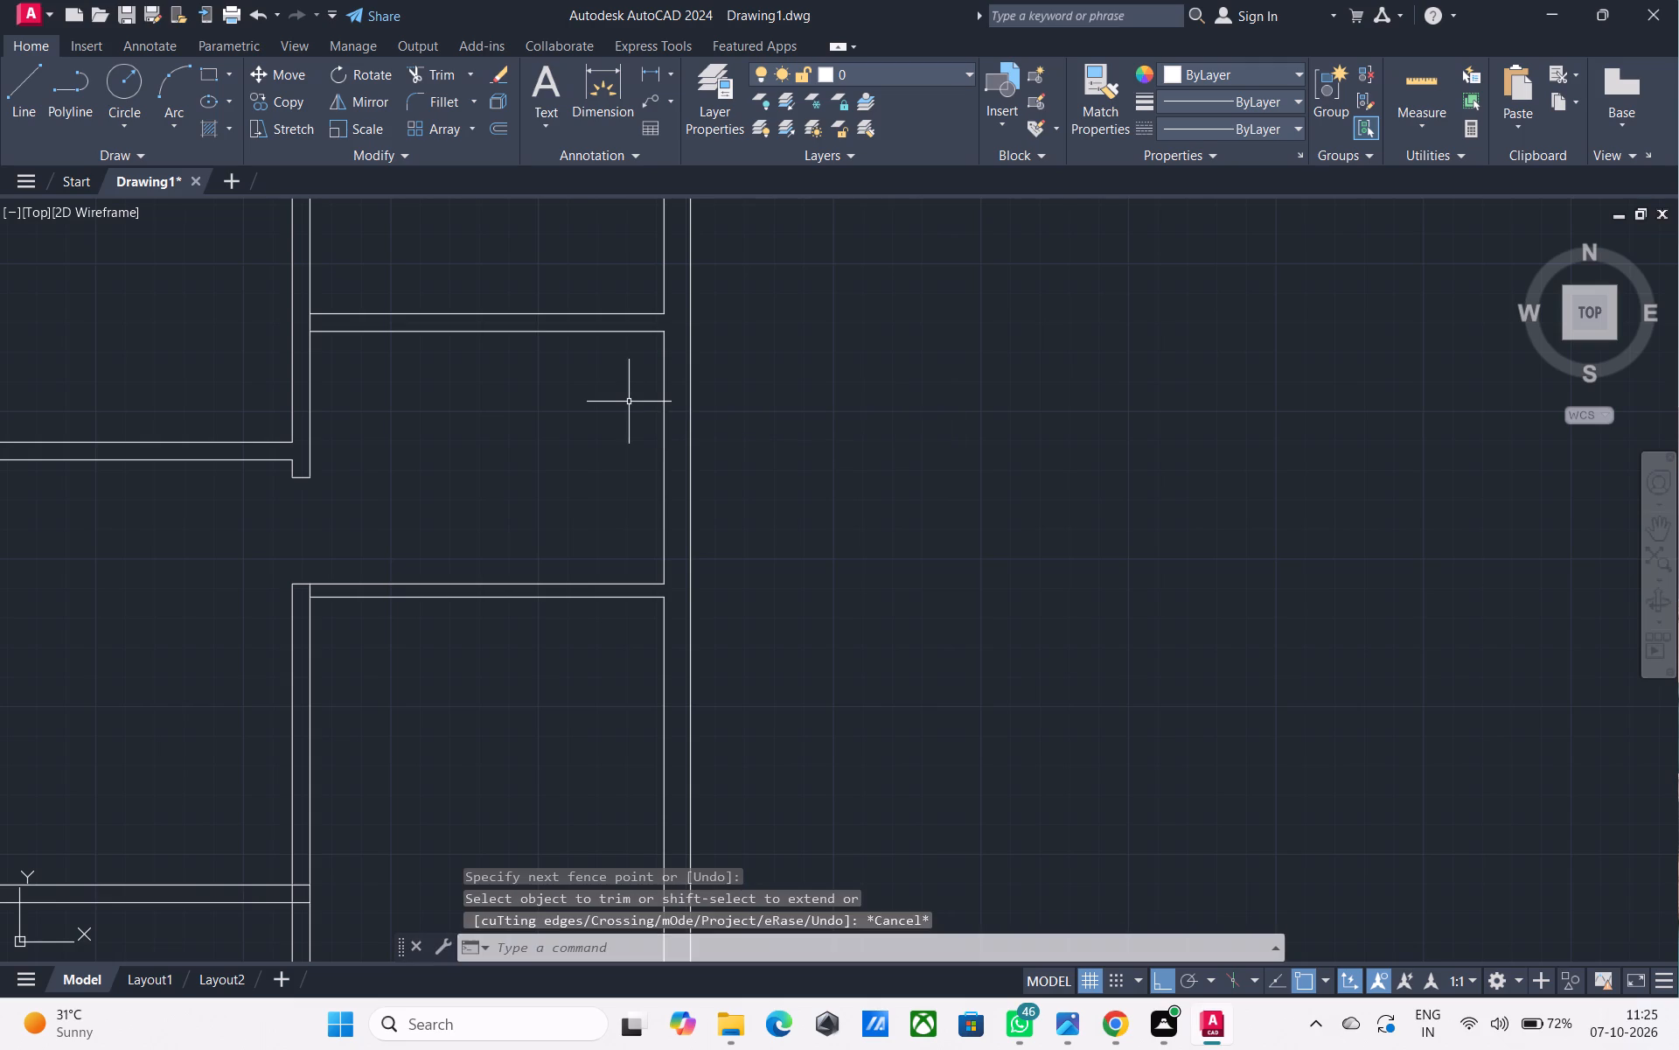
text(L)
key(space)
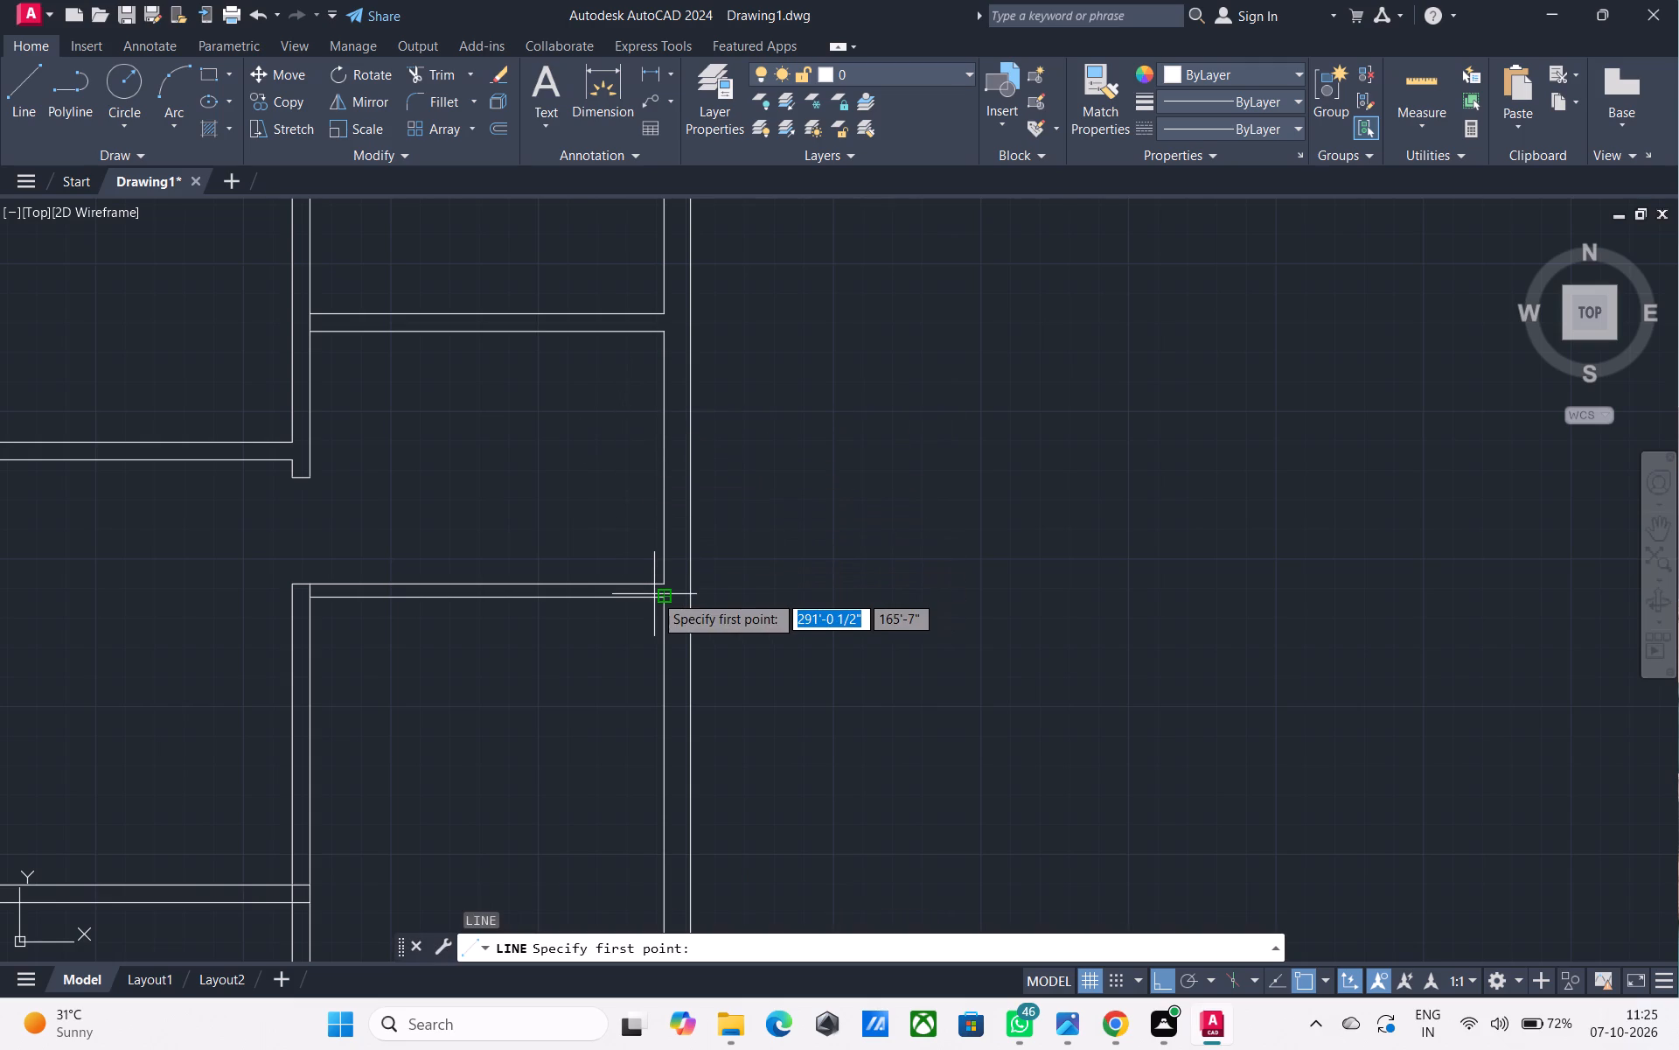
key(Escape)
Offset the right outer wall's inner face segment between the two partitions 6' to the left.
text(O)
key(space)
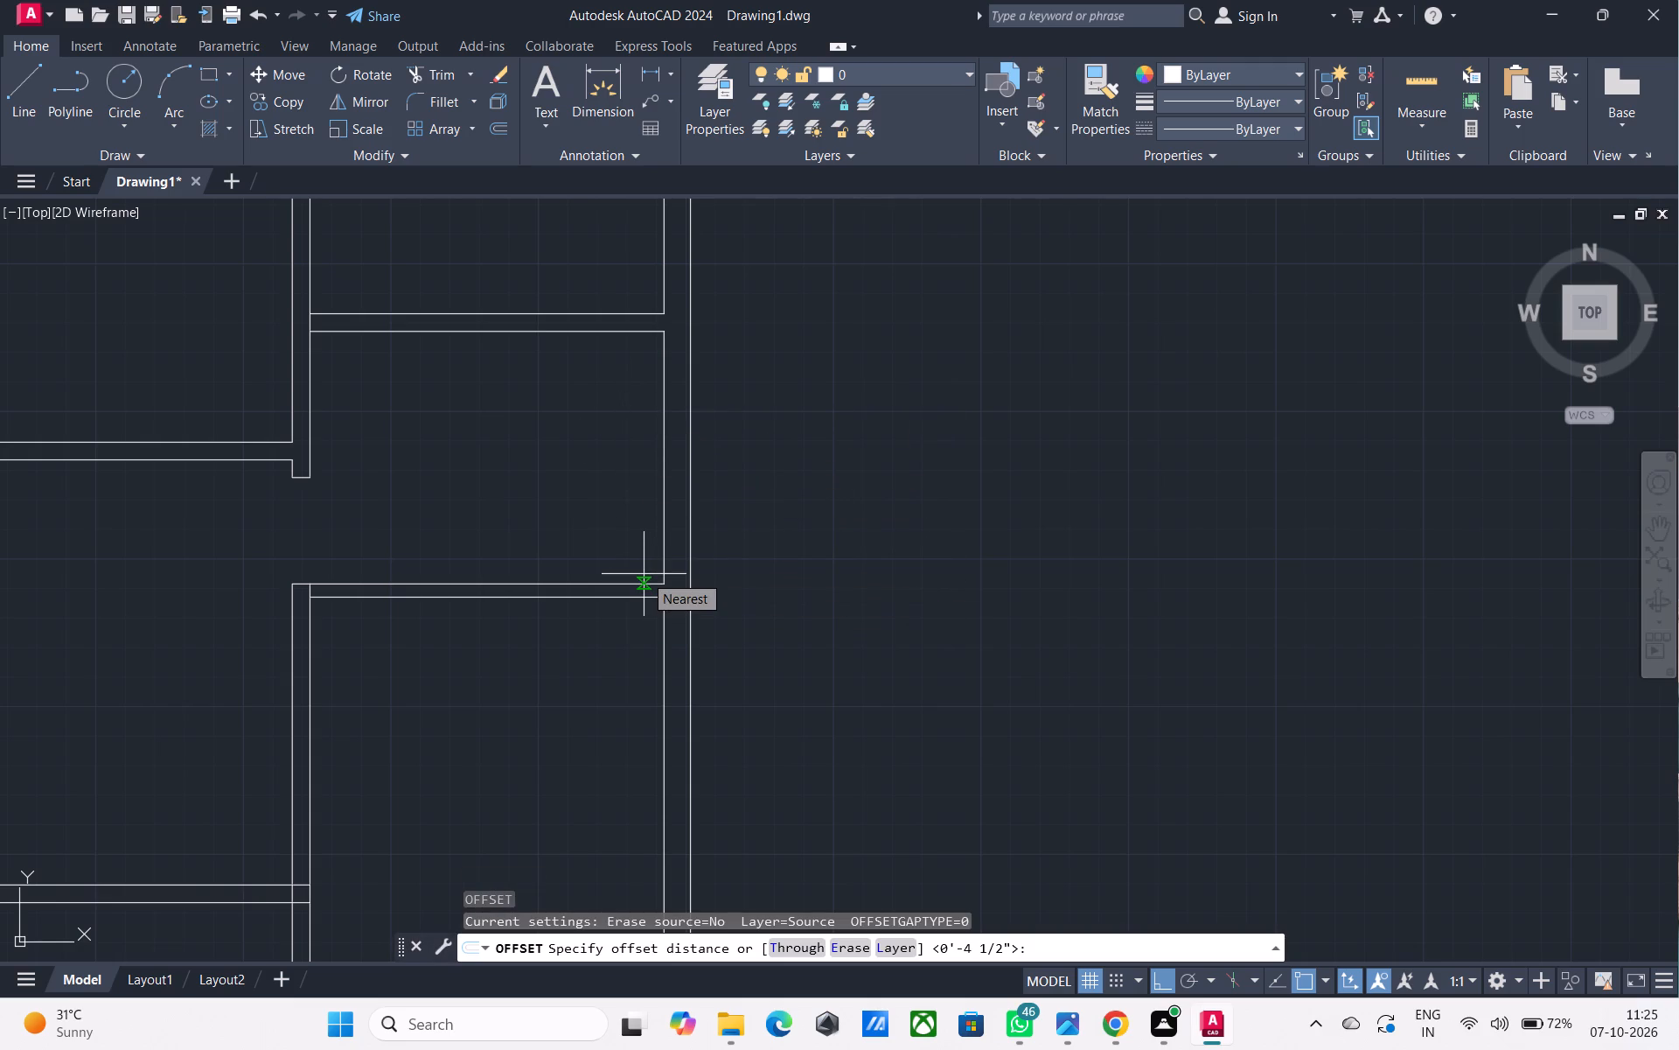
text(6')
key(Return)
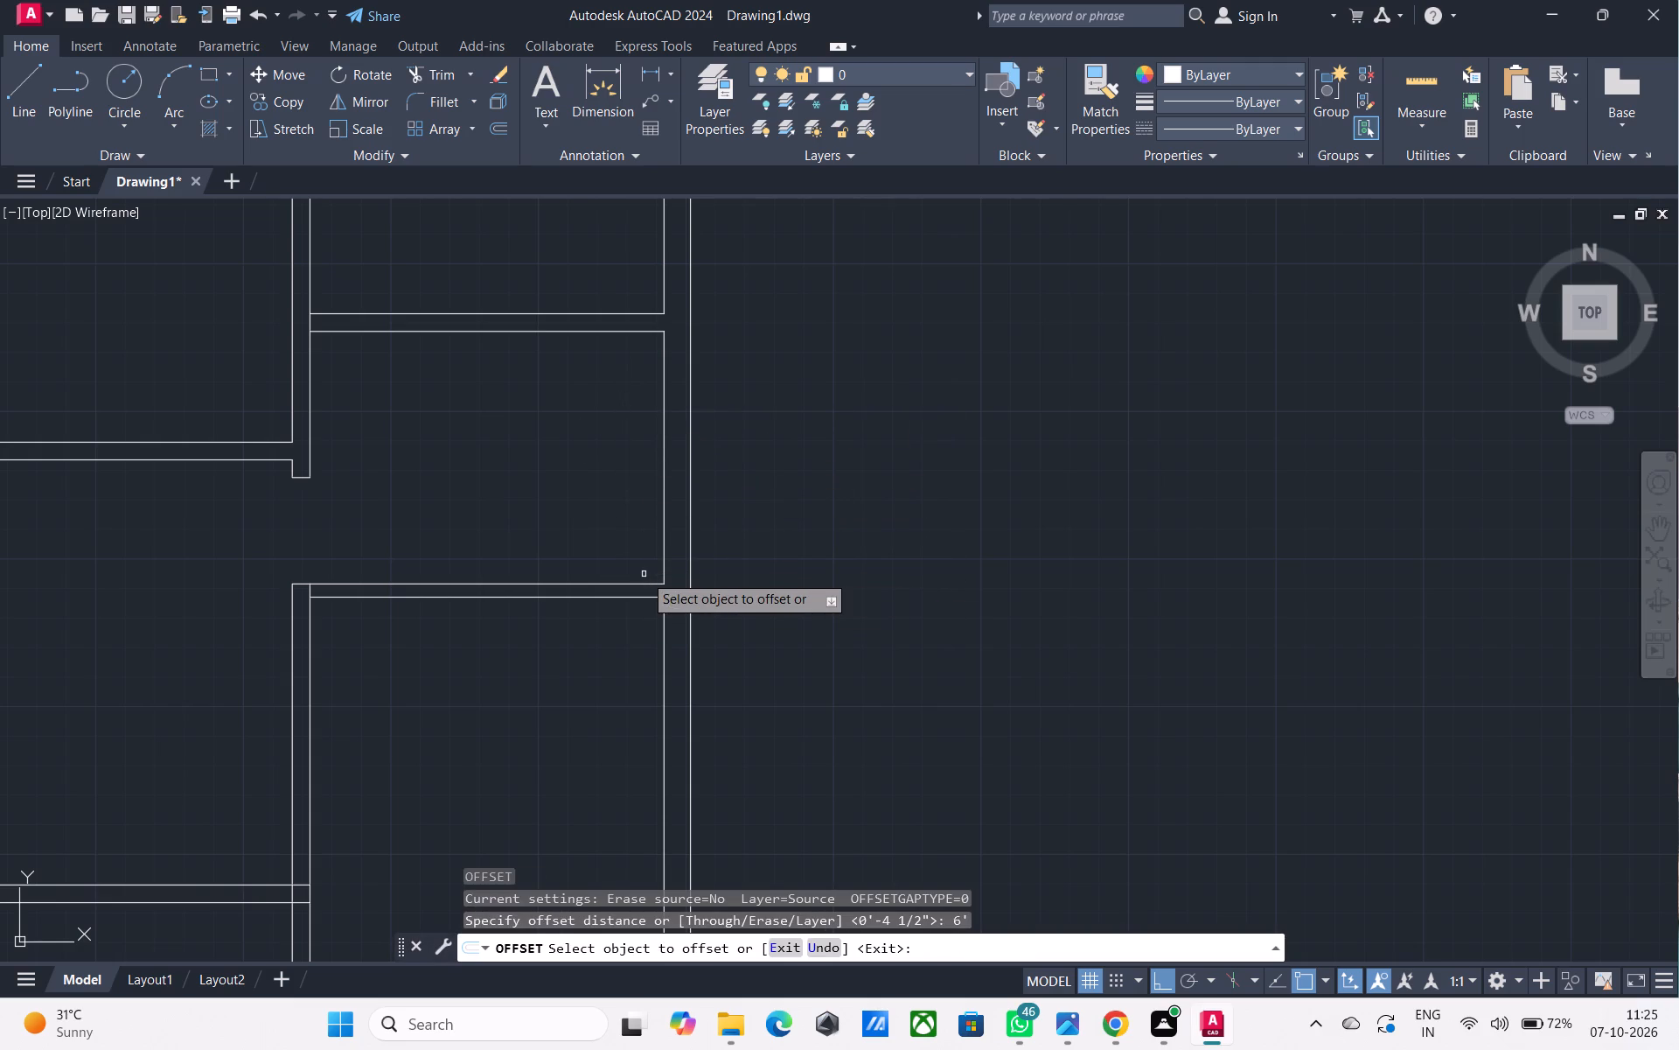
click(665, 556)
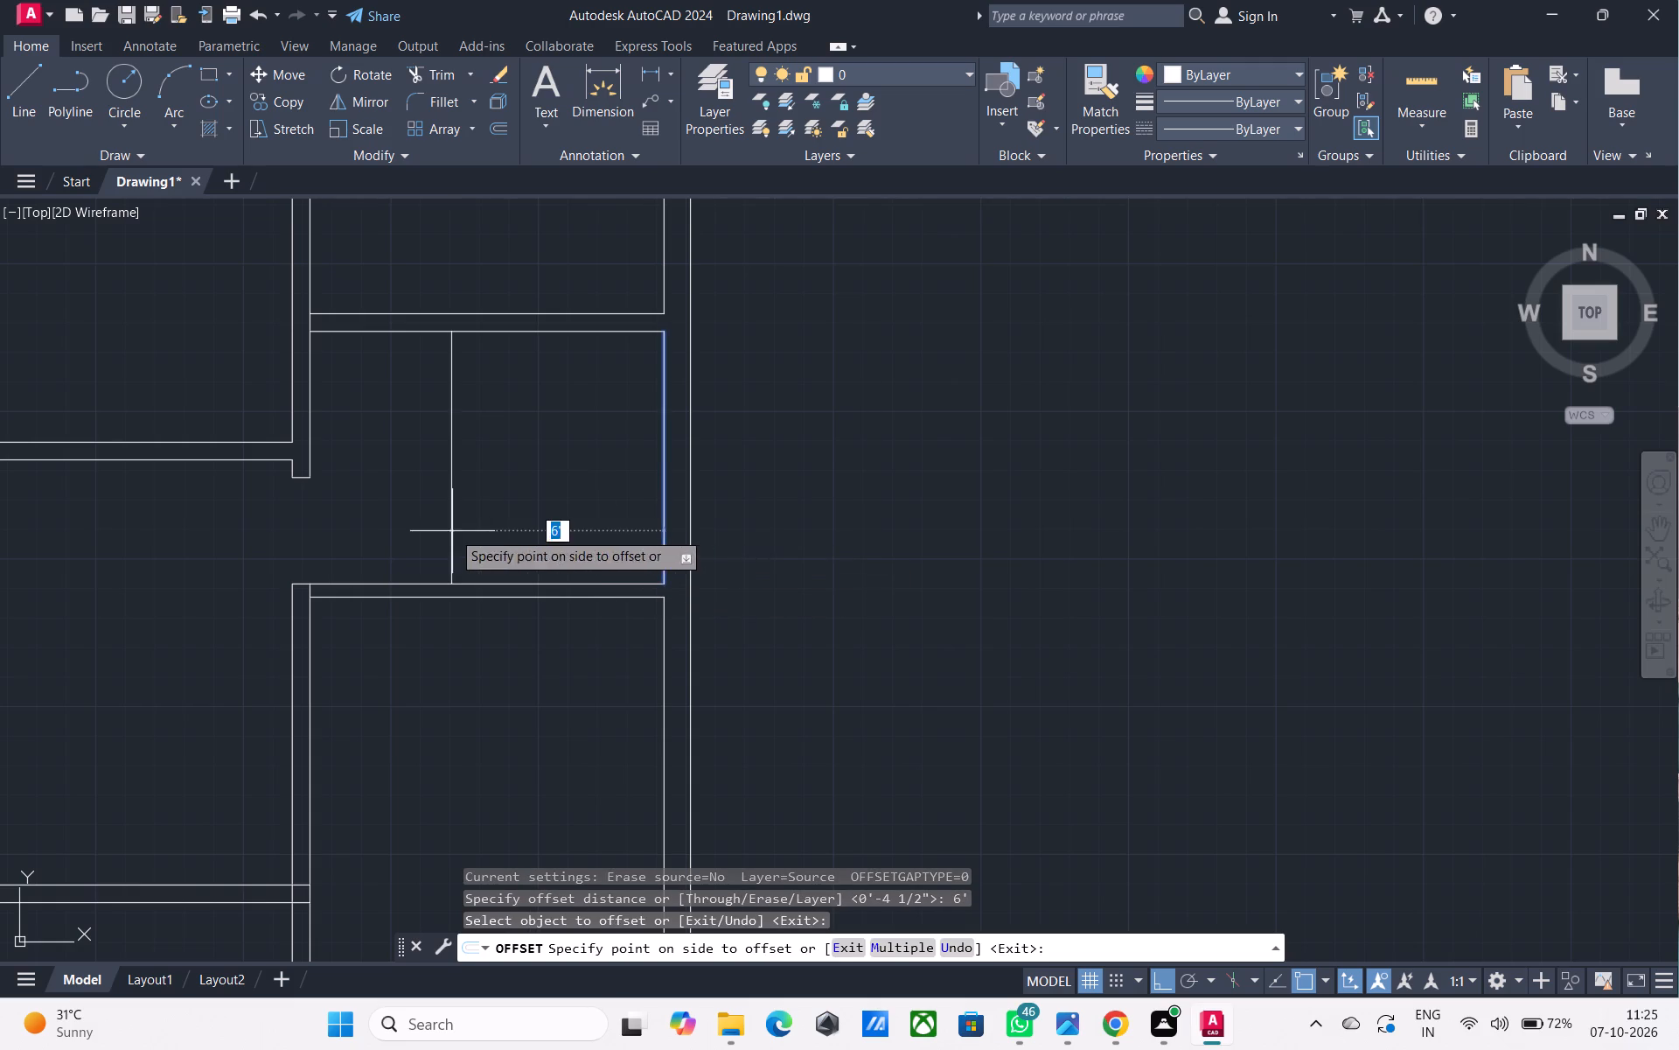
click(452, 531)
key(Escape)
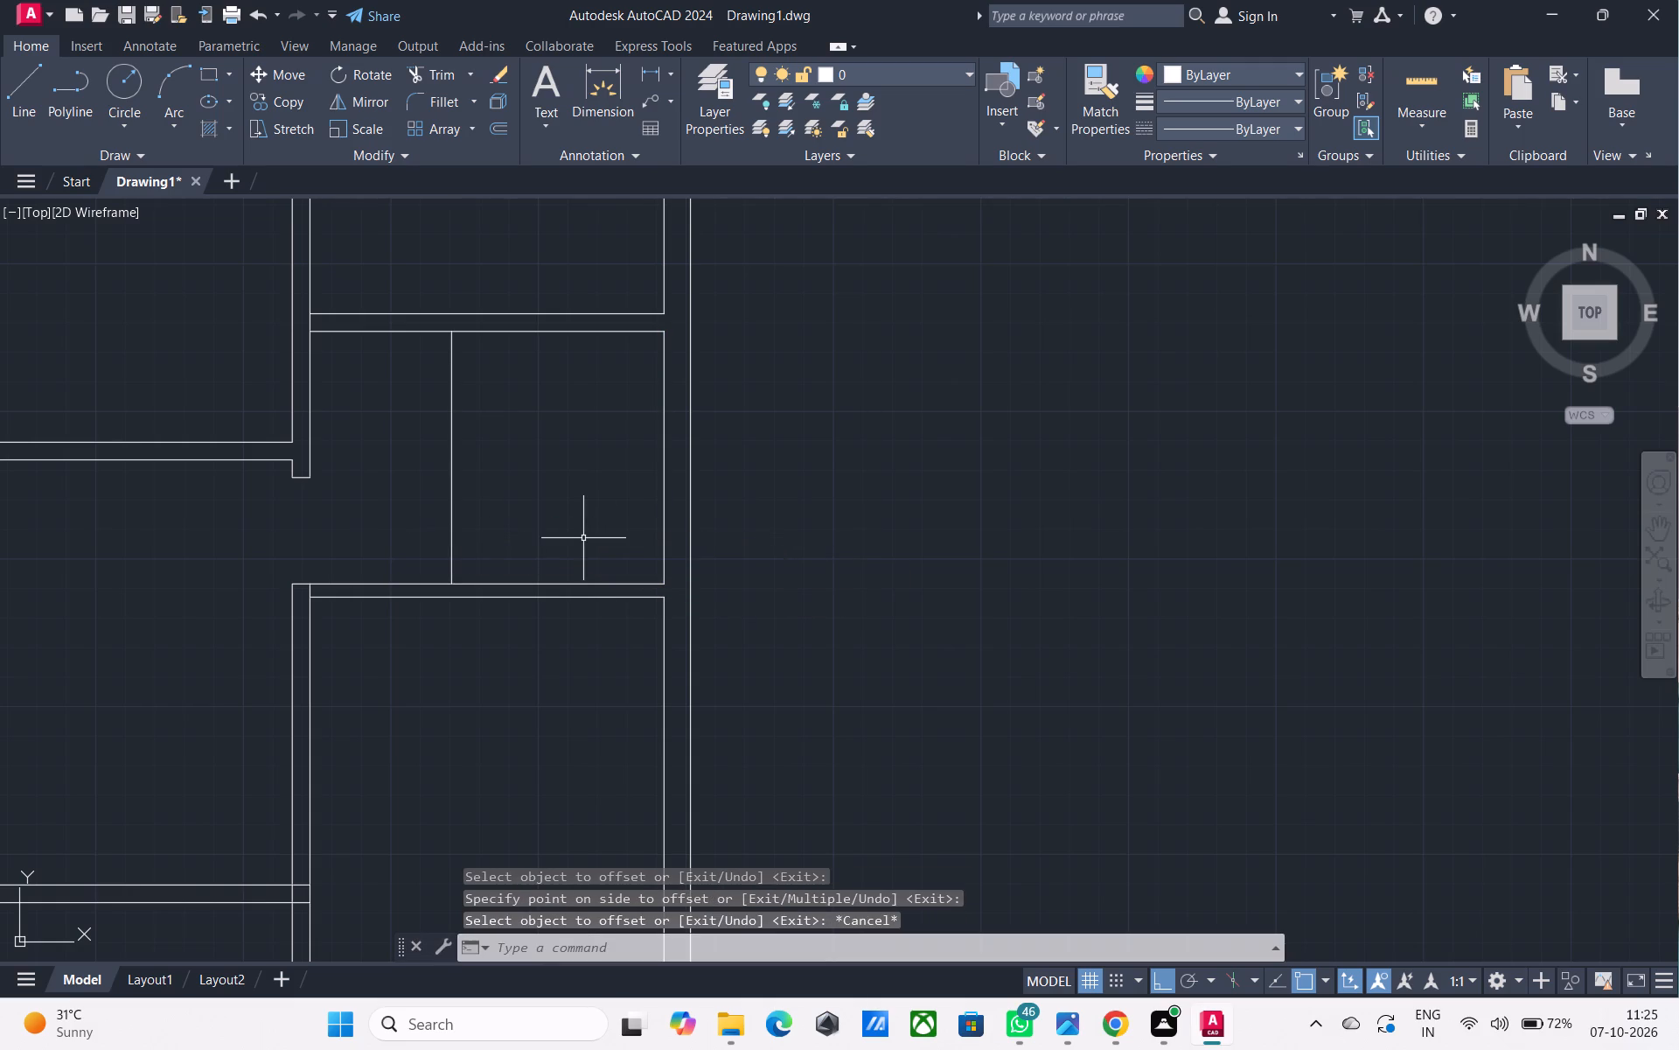
Extend the new vertical line across both partitions to their outer faces.
text(EX)
key(space)
drag(552, 530, 505, 533)
click(429, 528)
click(475, 523)
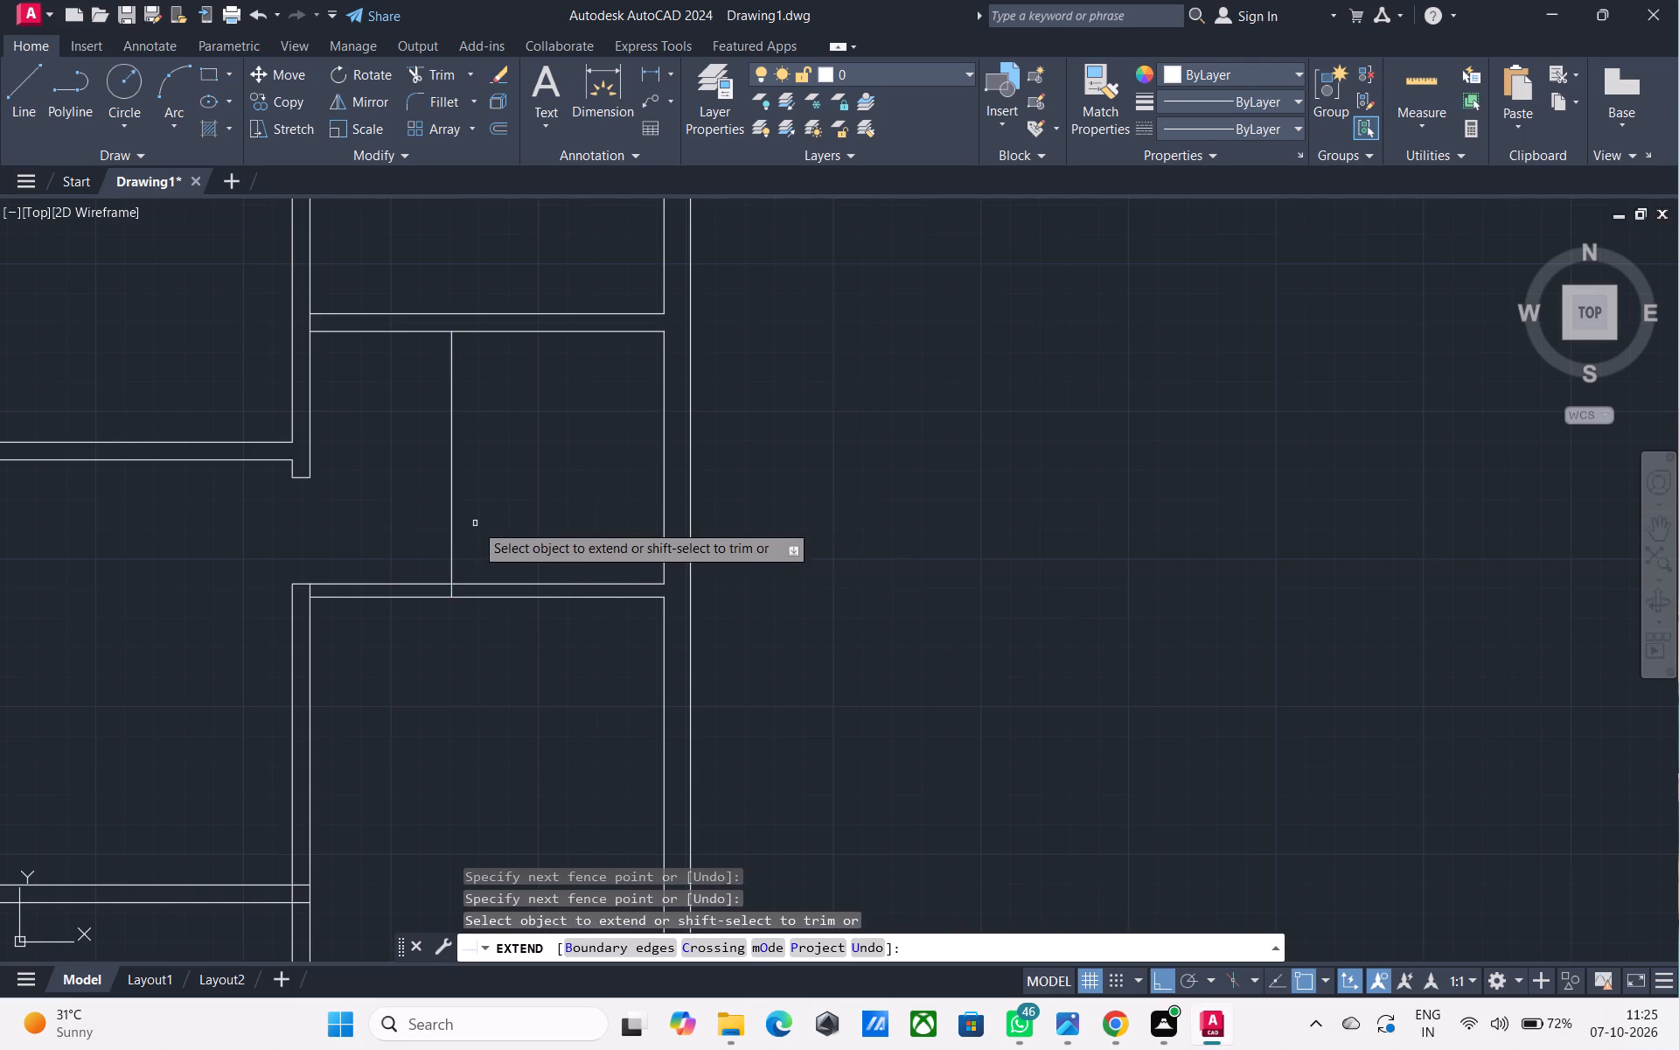
click(459, 363)
click(442, 354)
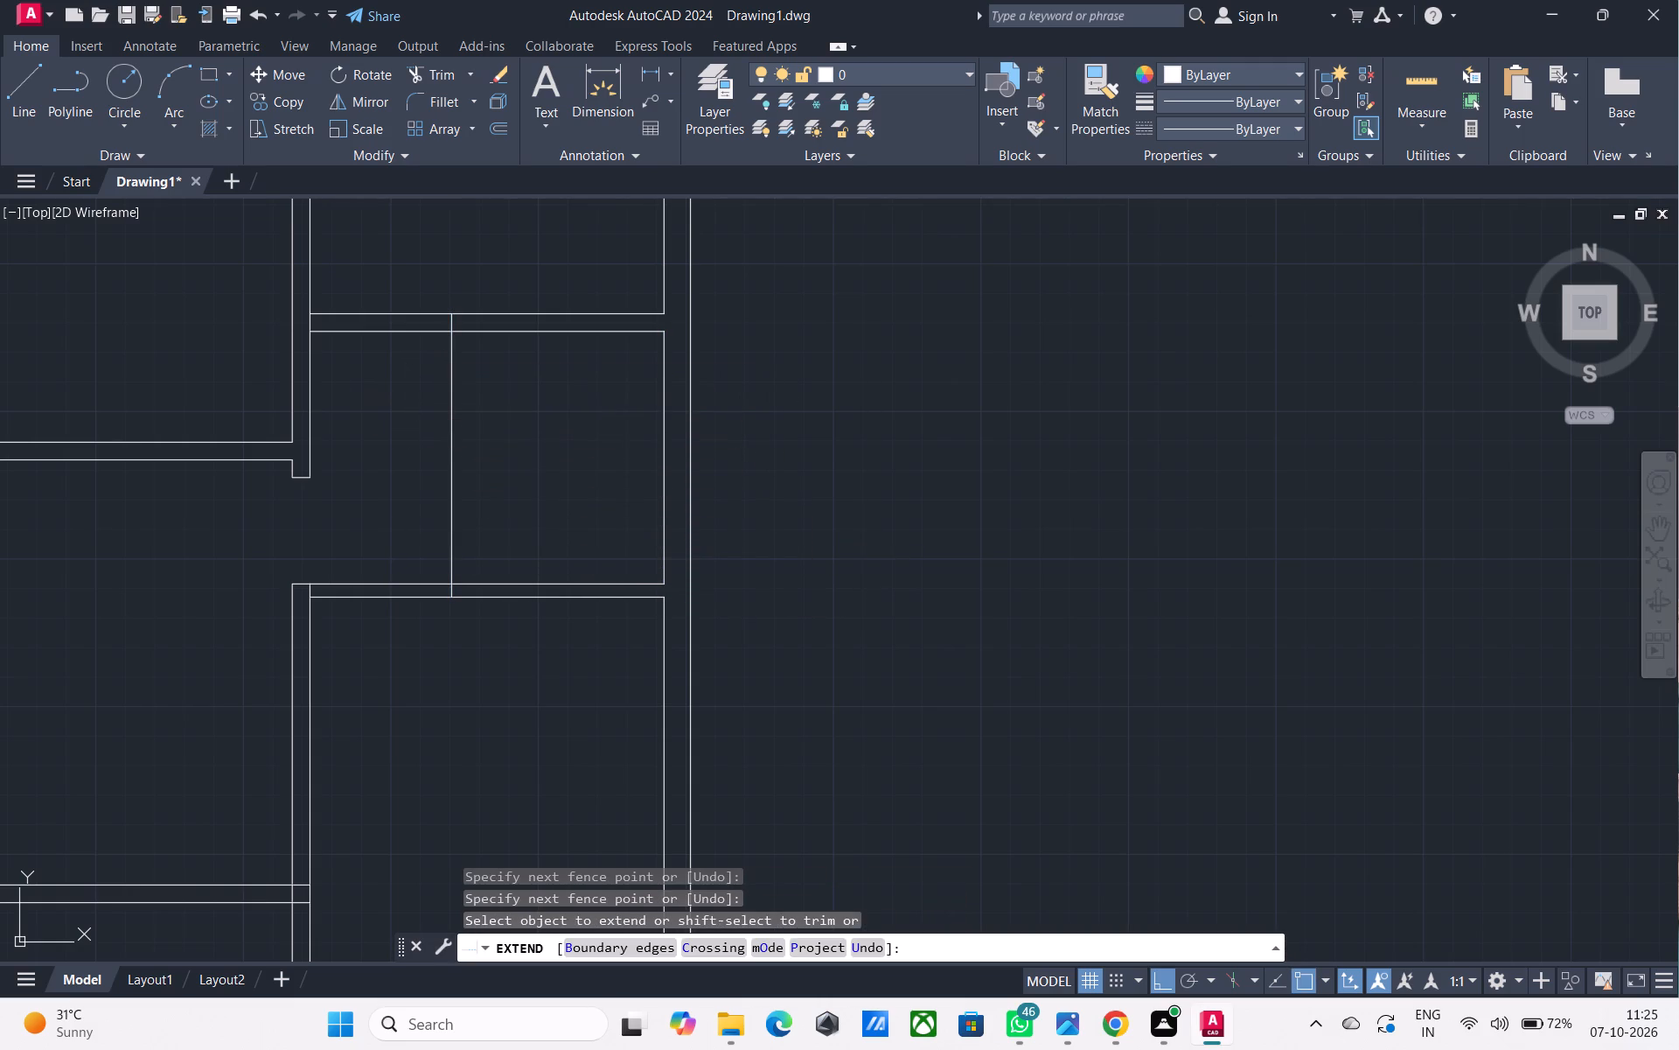
key(Escape)
Trim away both partitions' lines between the middle wall and the new vertical line.
text(TR)
key(space)
drag(401, 362, 401, 355)
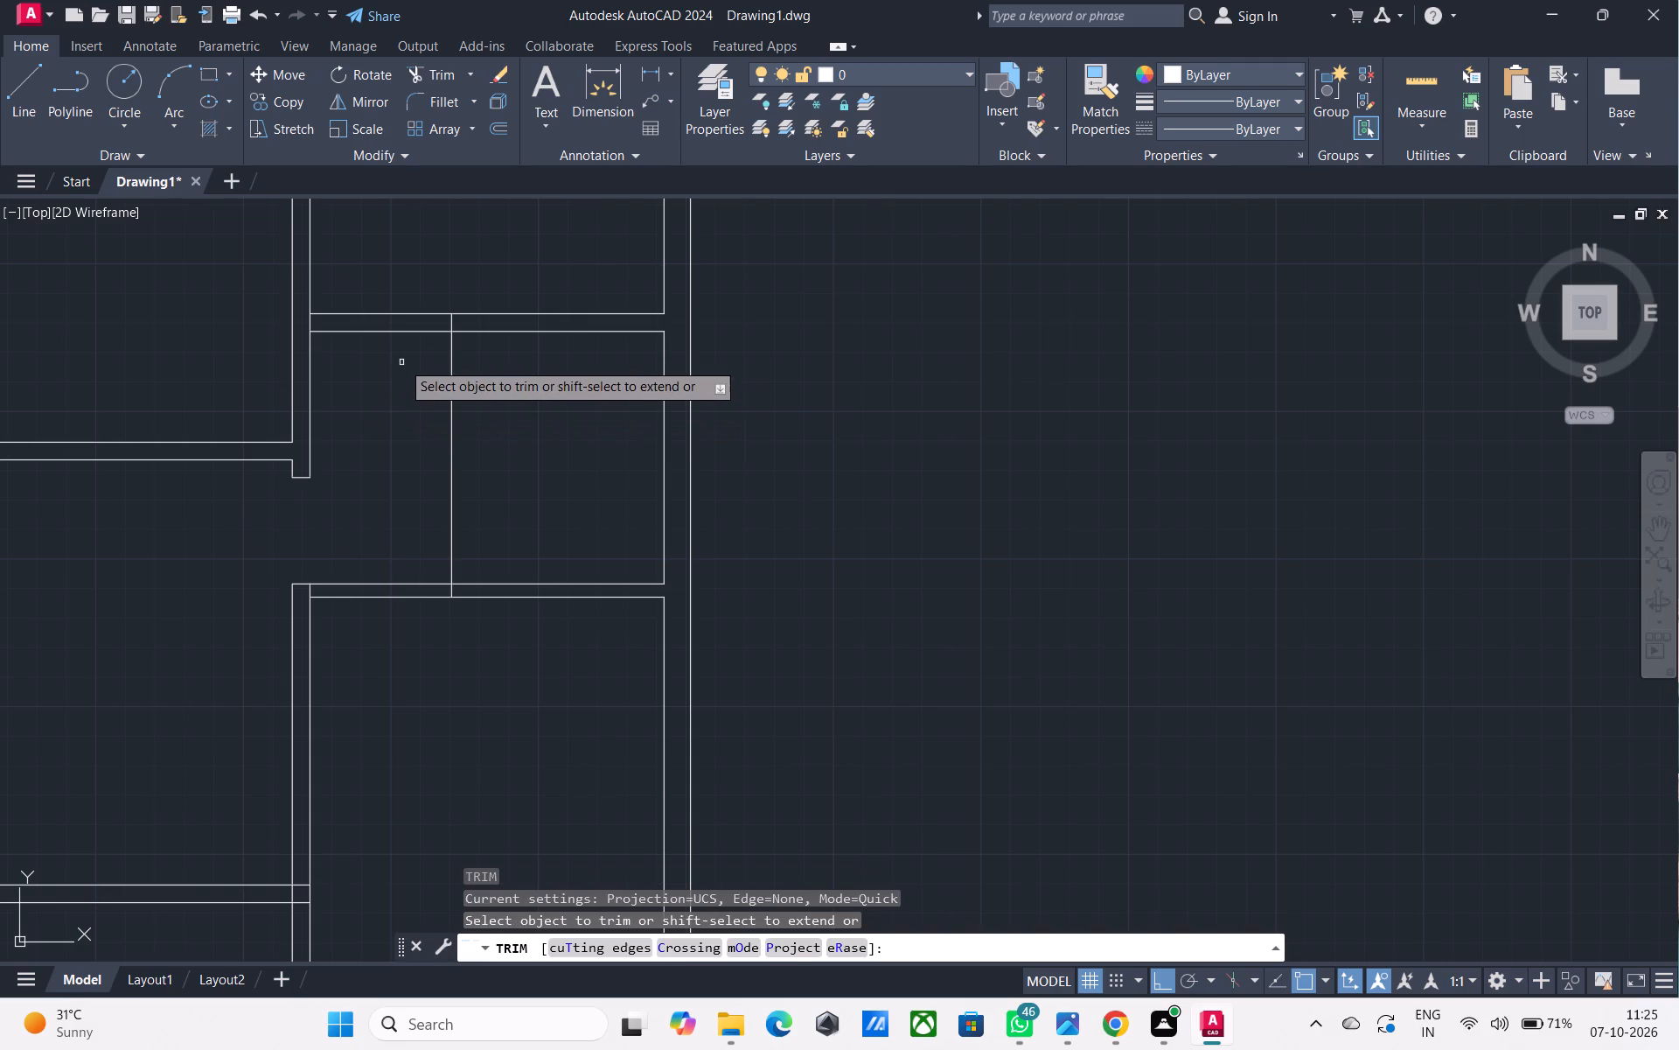
drag(401, 355, 398, 335)
click(382, 278)
click(364, 458)
click(373, 552)
click(373, 661)
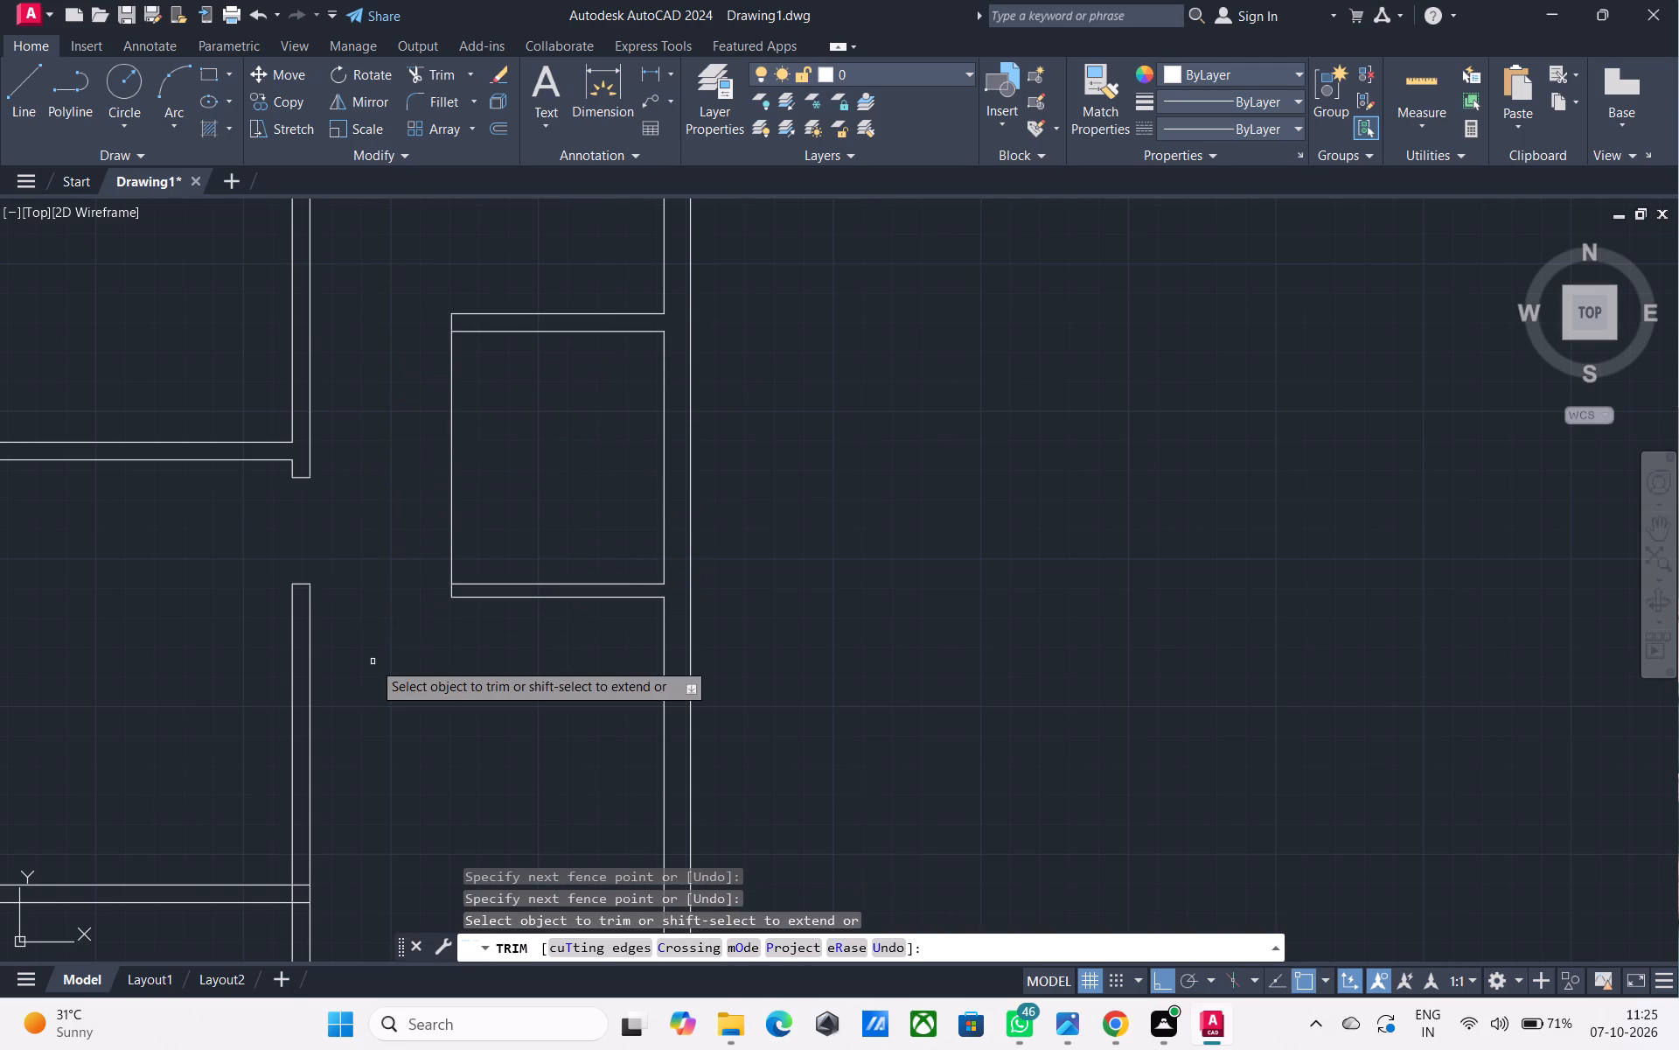
key(Escape)
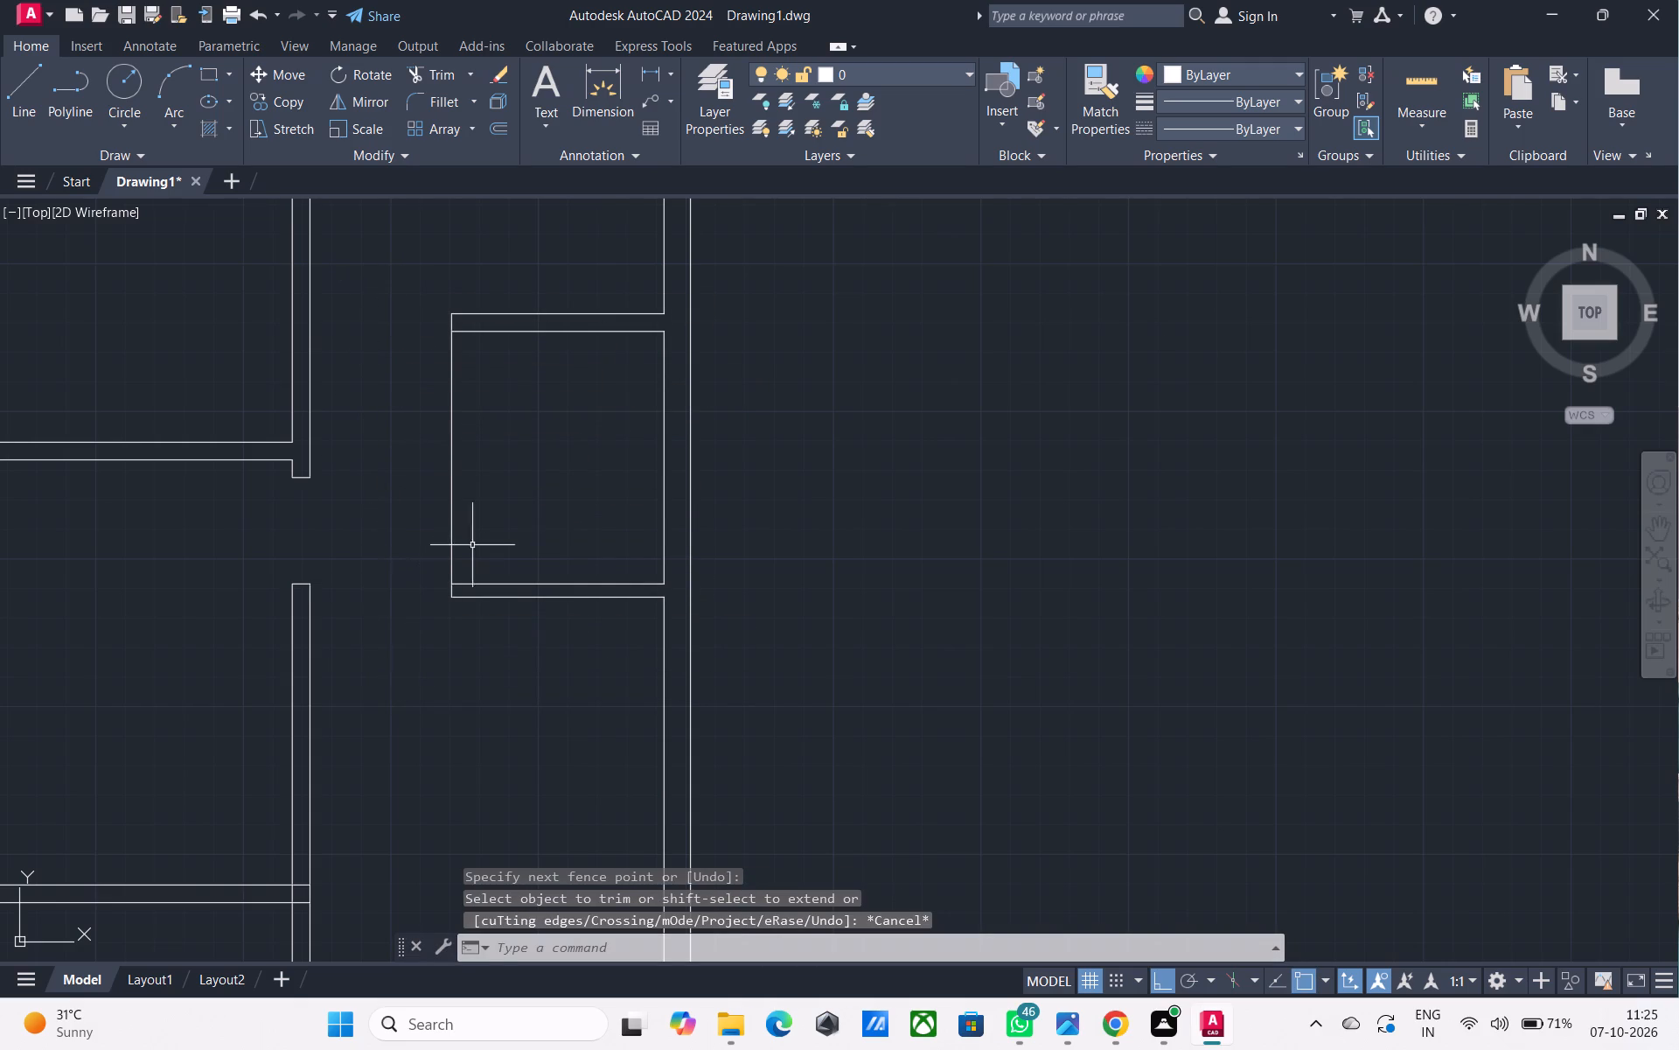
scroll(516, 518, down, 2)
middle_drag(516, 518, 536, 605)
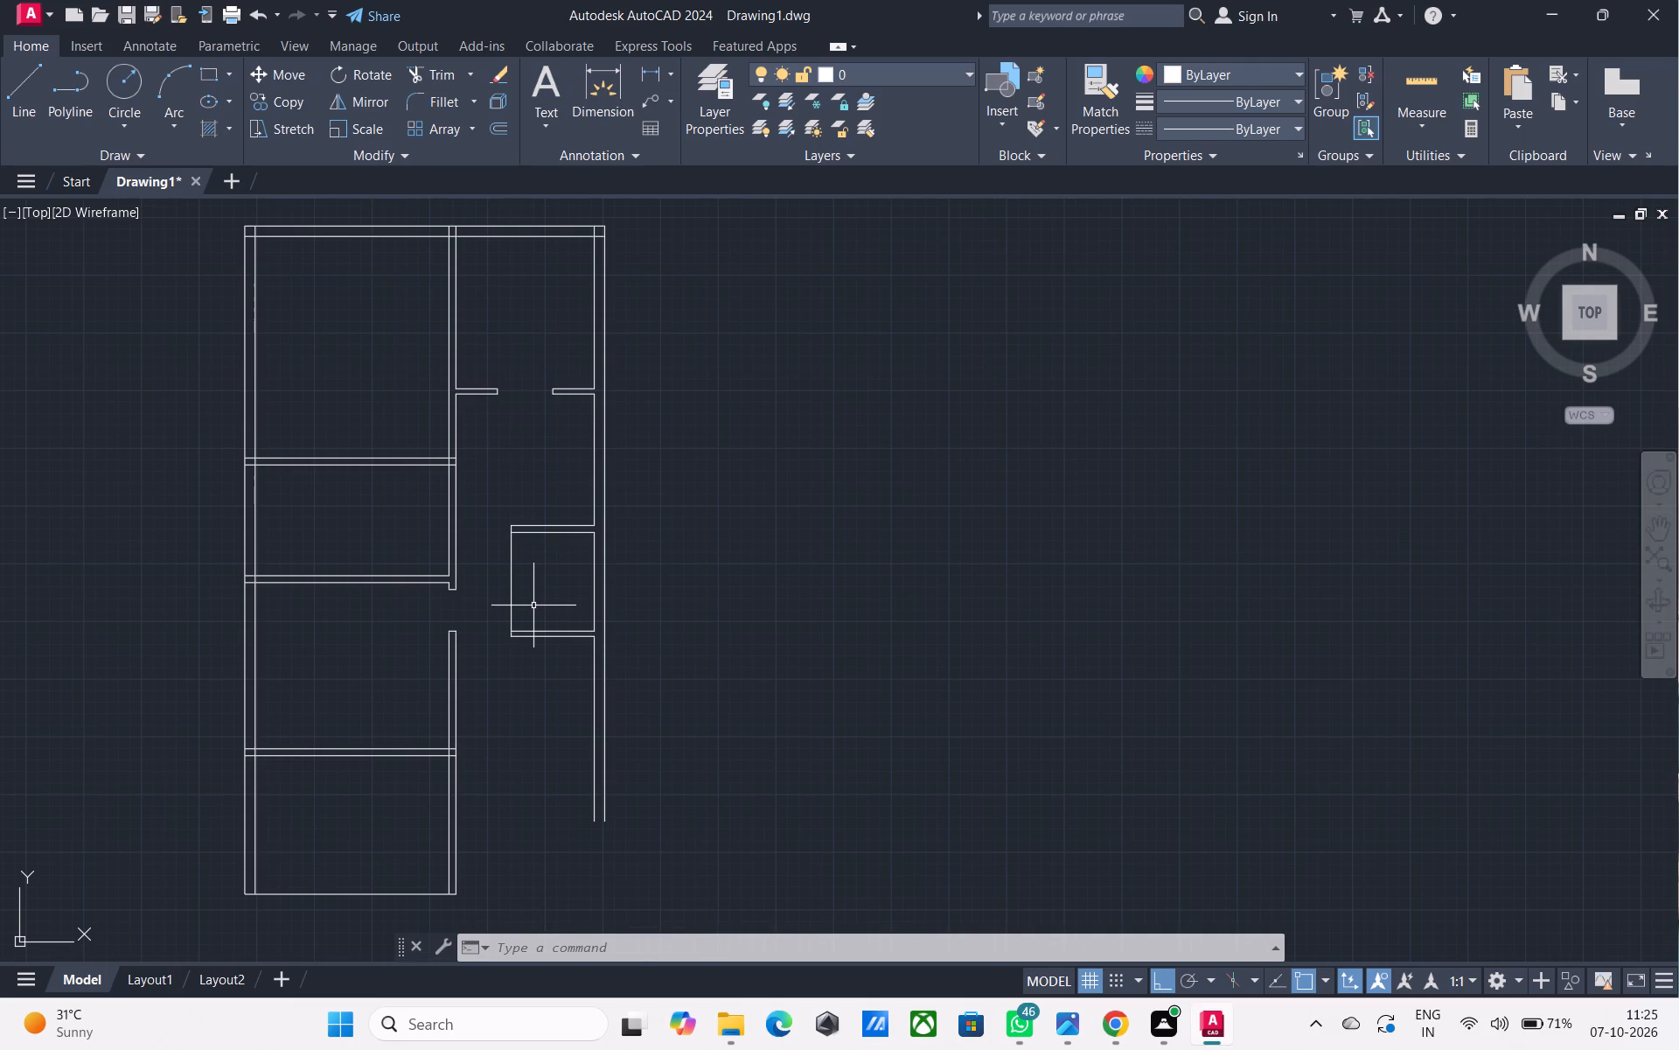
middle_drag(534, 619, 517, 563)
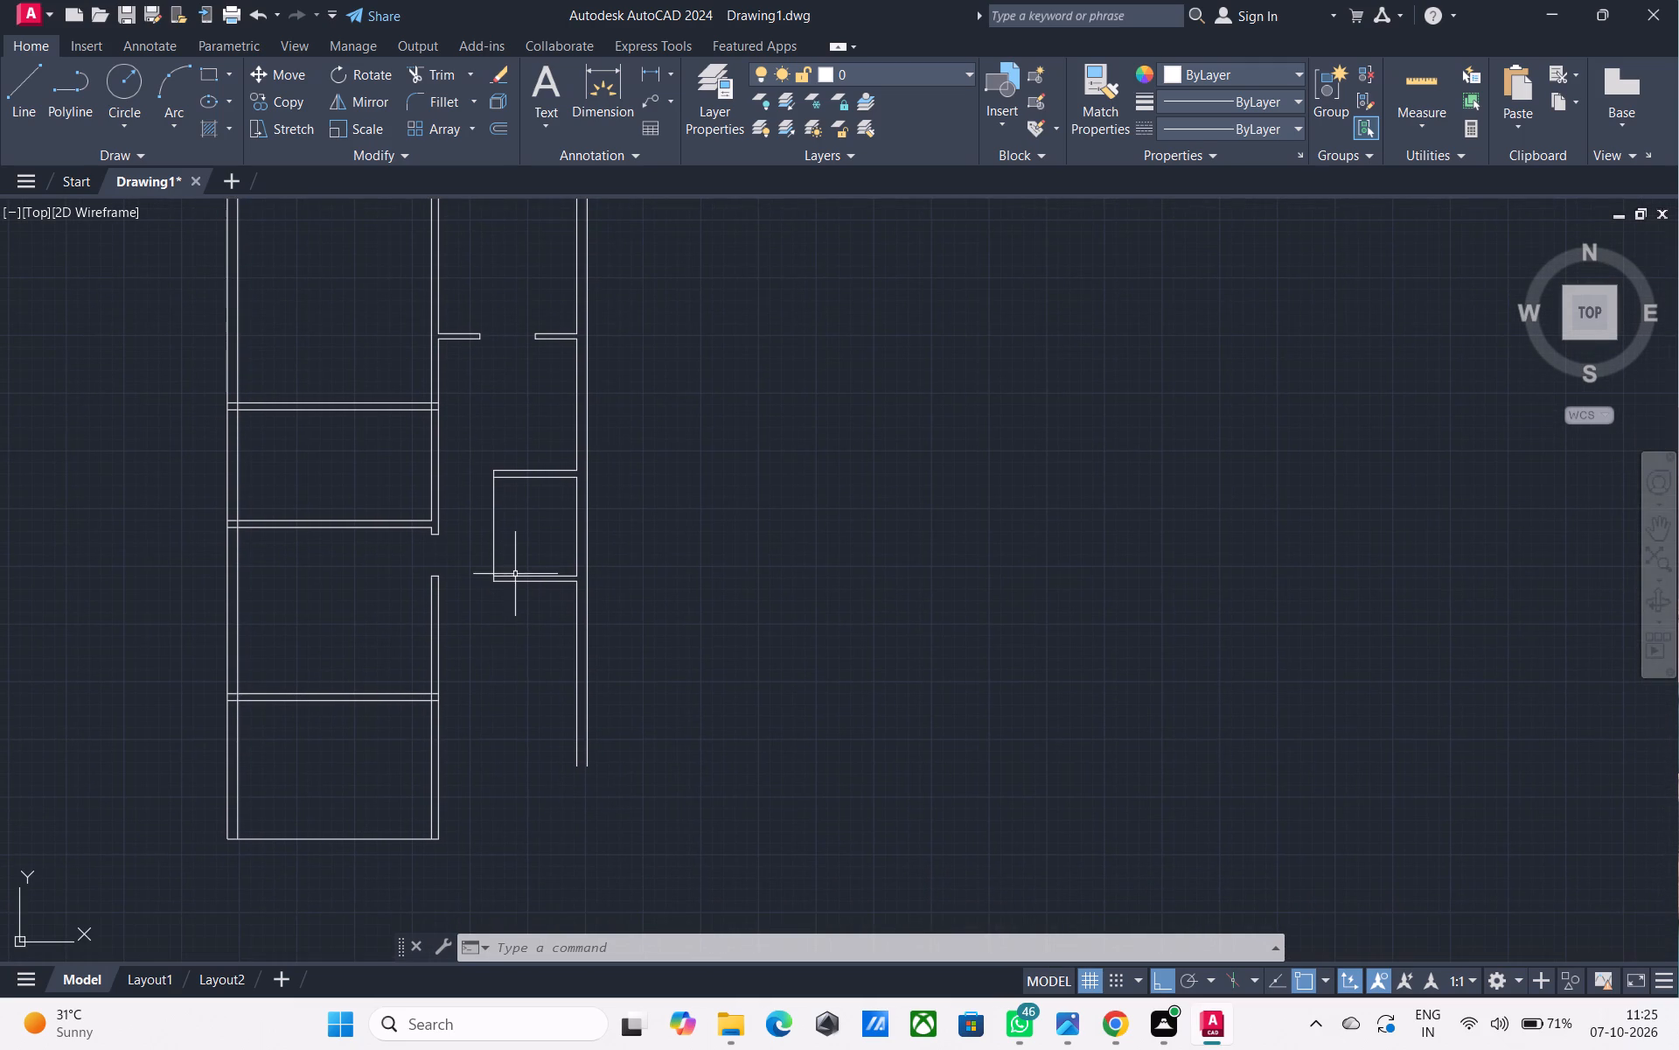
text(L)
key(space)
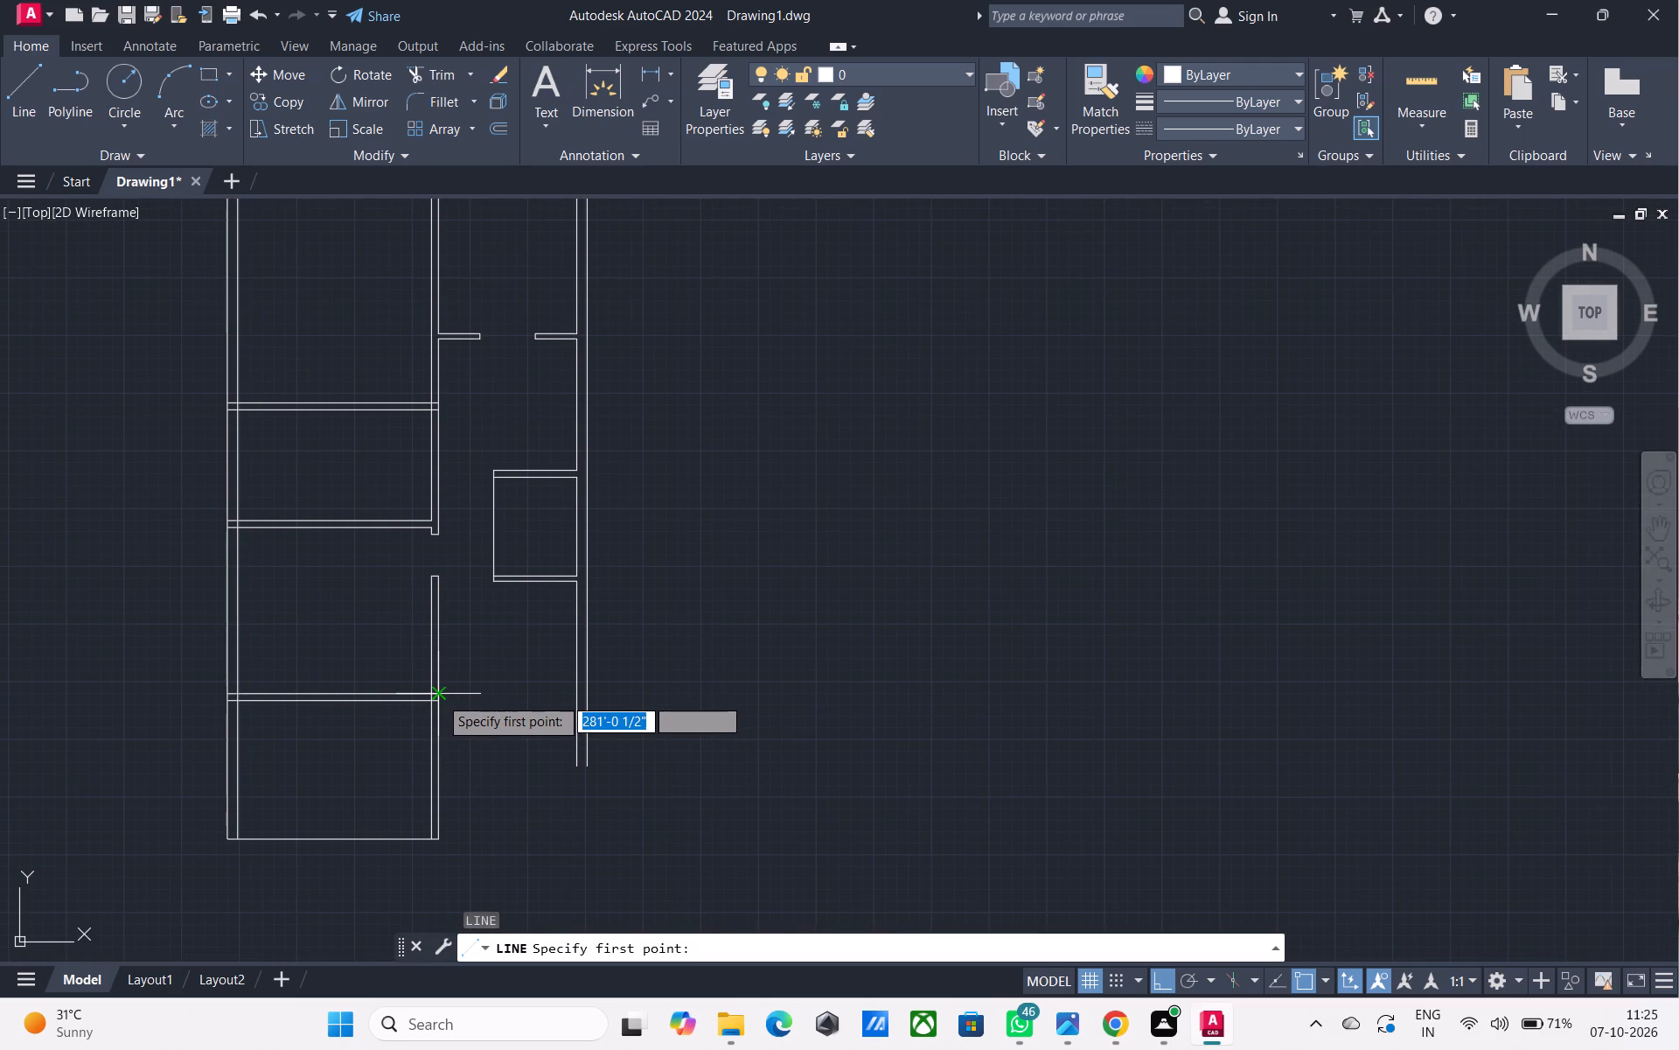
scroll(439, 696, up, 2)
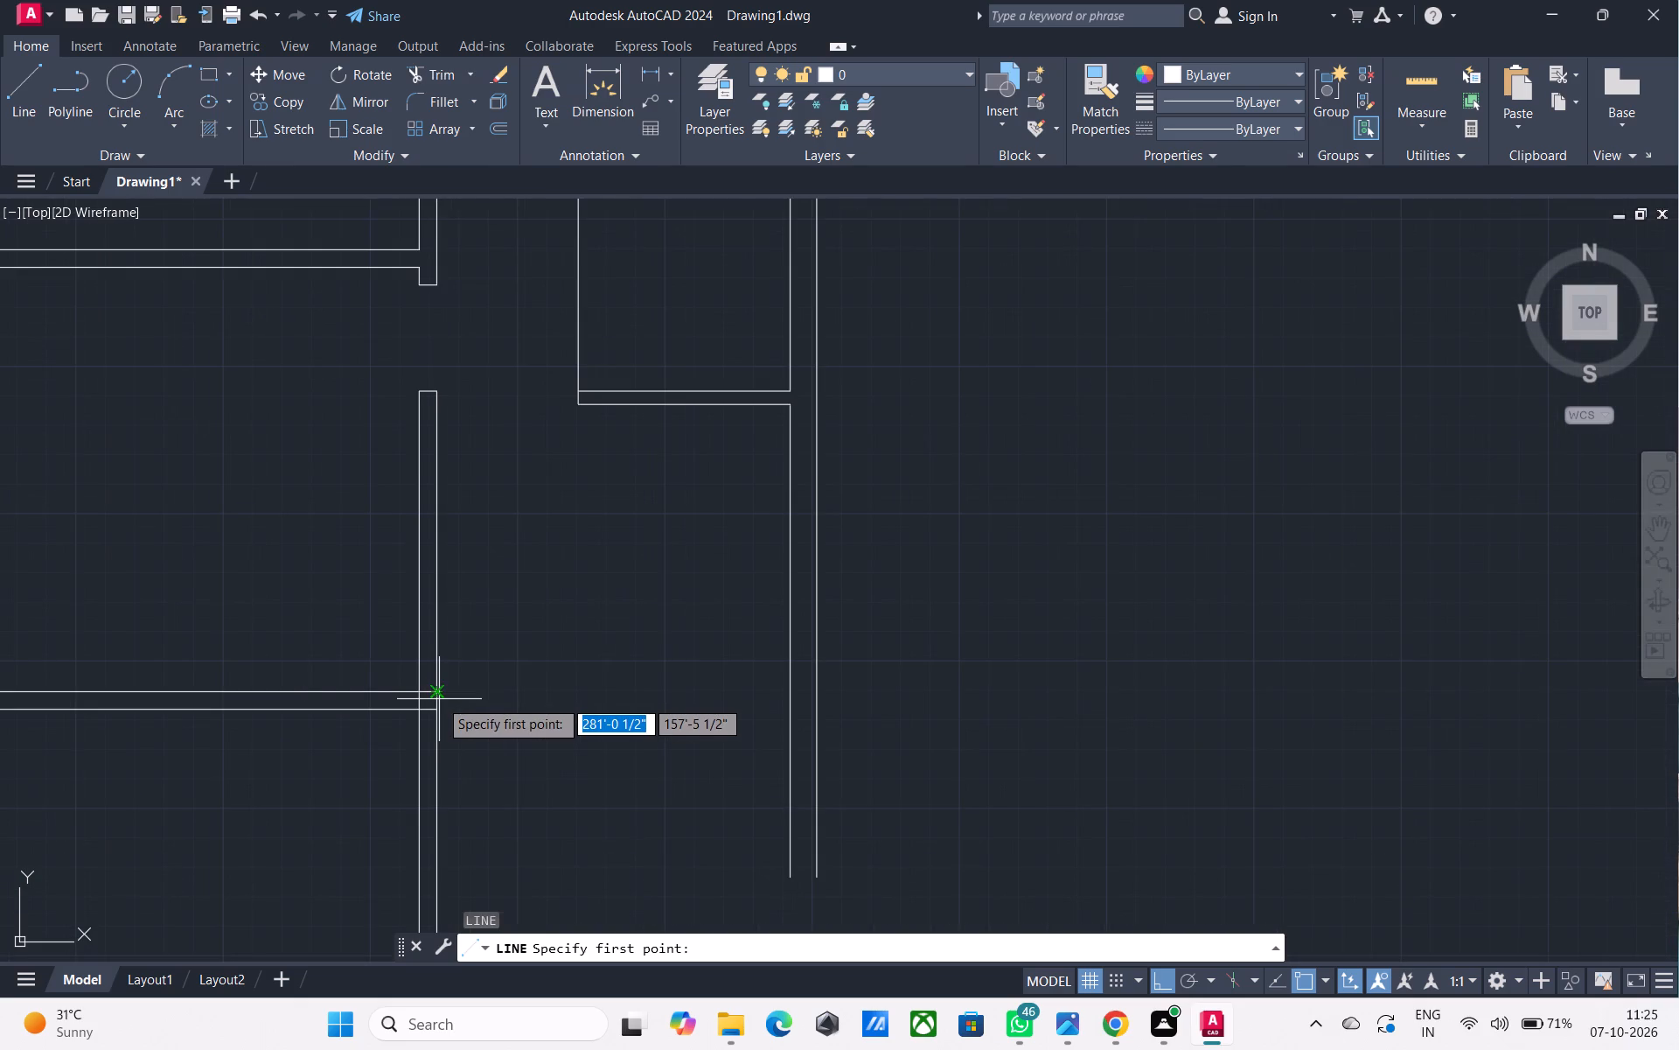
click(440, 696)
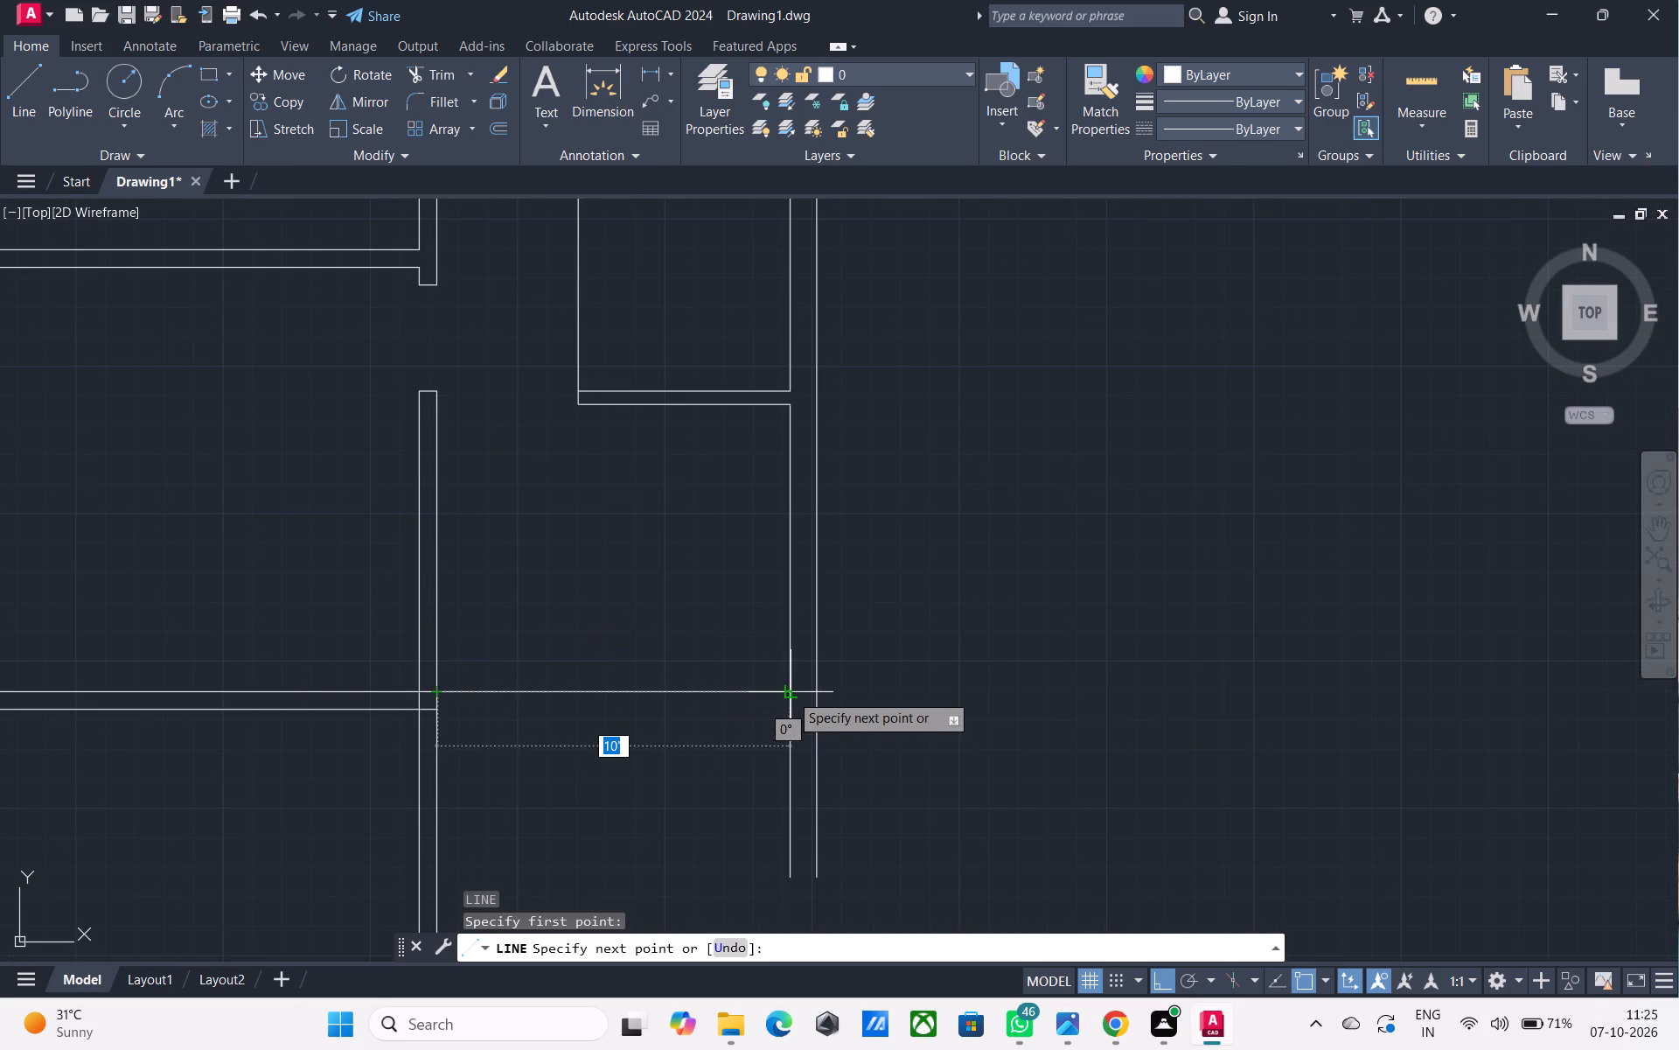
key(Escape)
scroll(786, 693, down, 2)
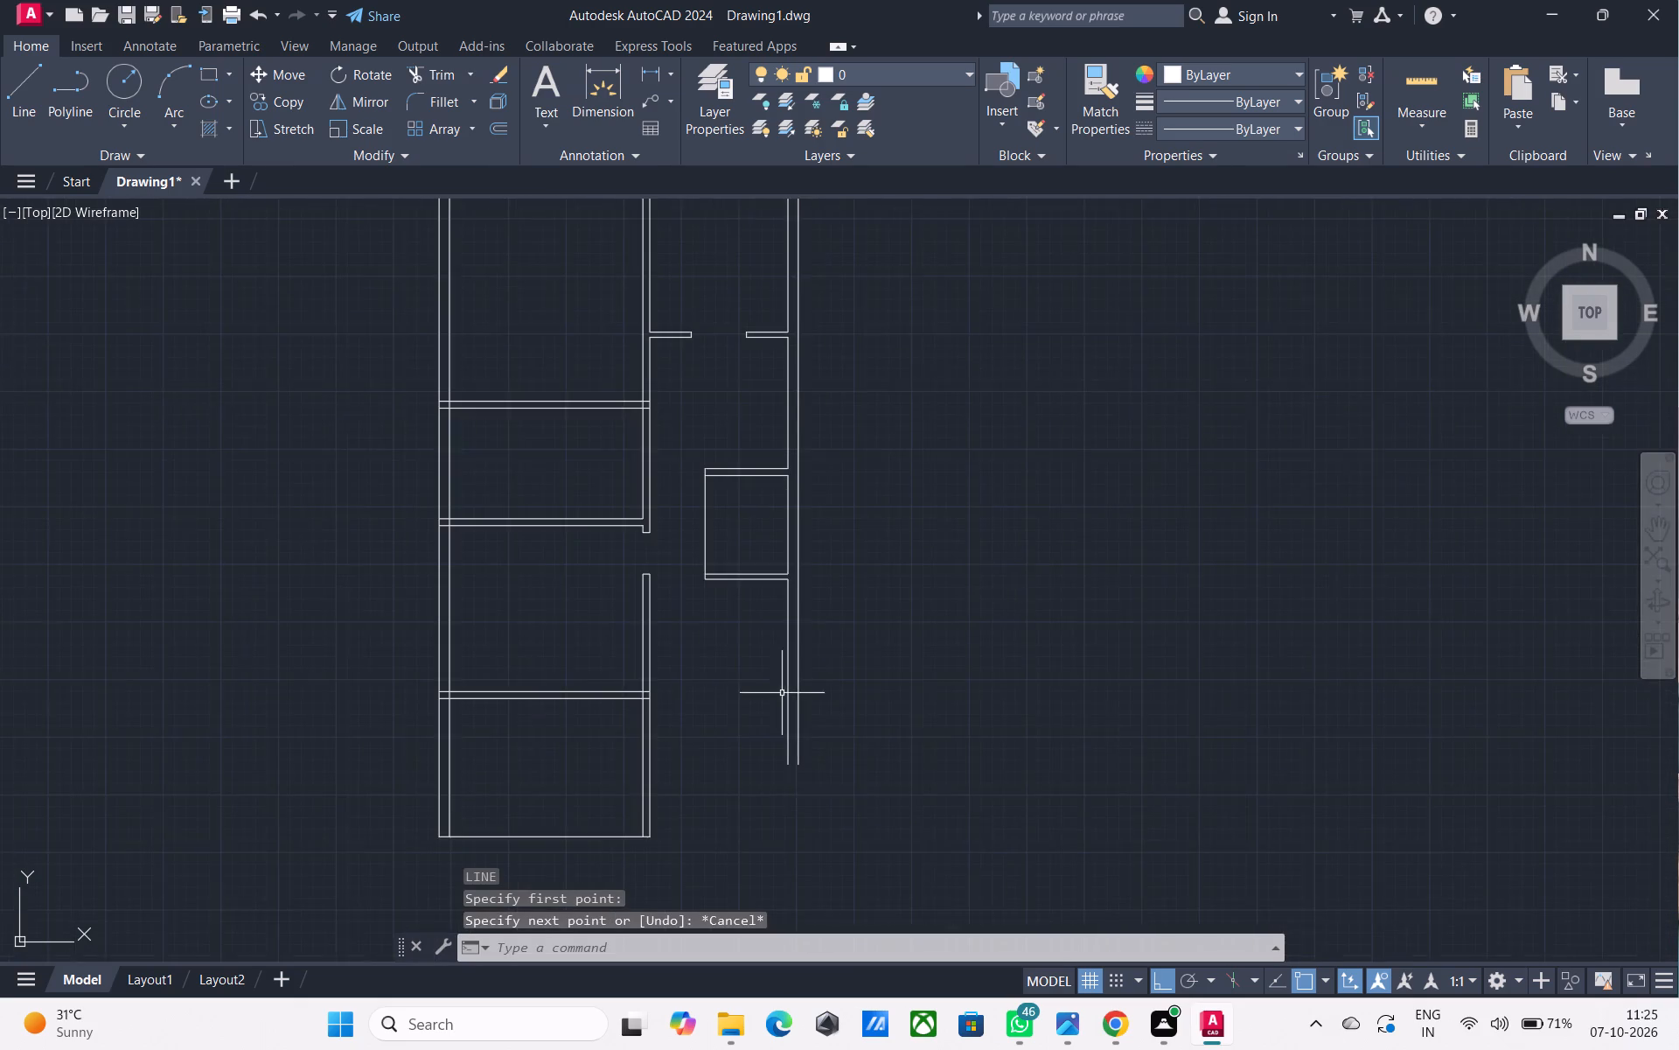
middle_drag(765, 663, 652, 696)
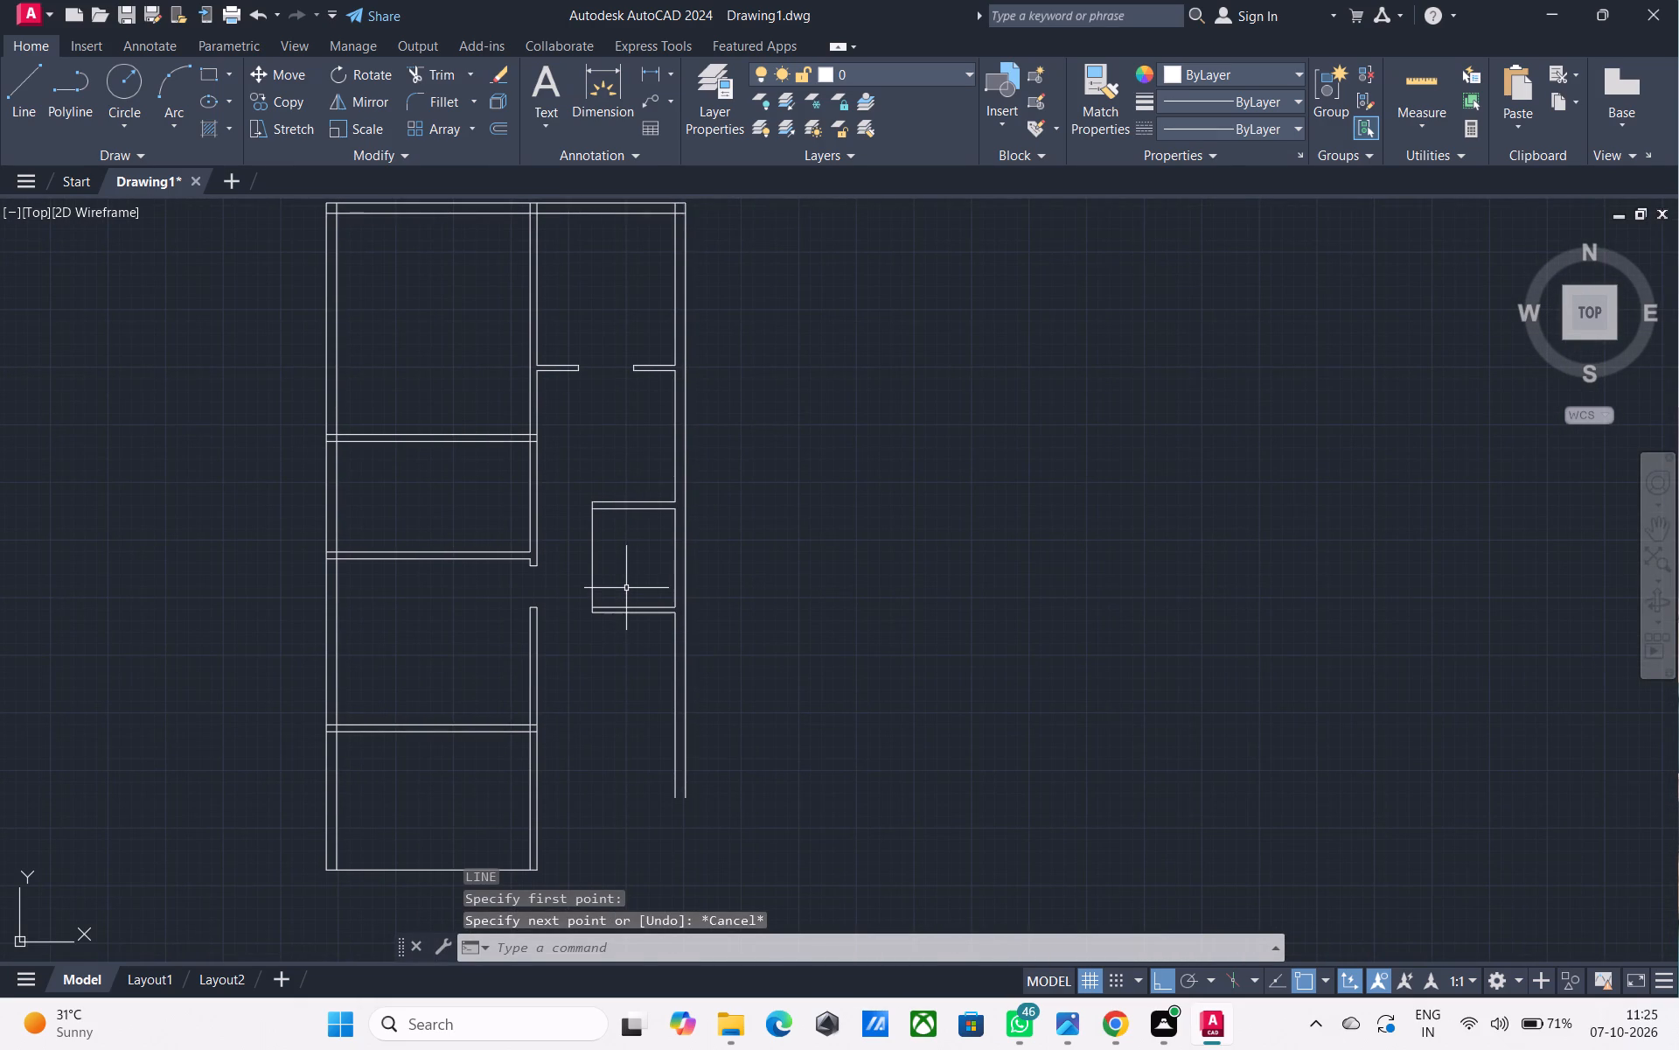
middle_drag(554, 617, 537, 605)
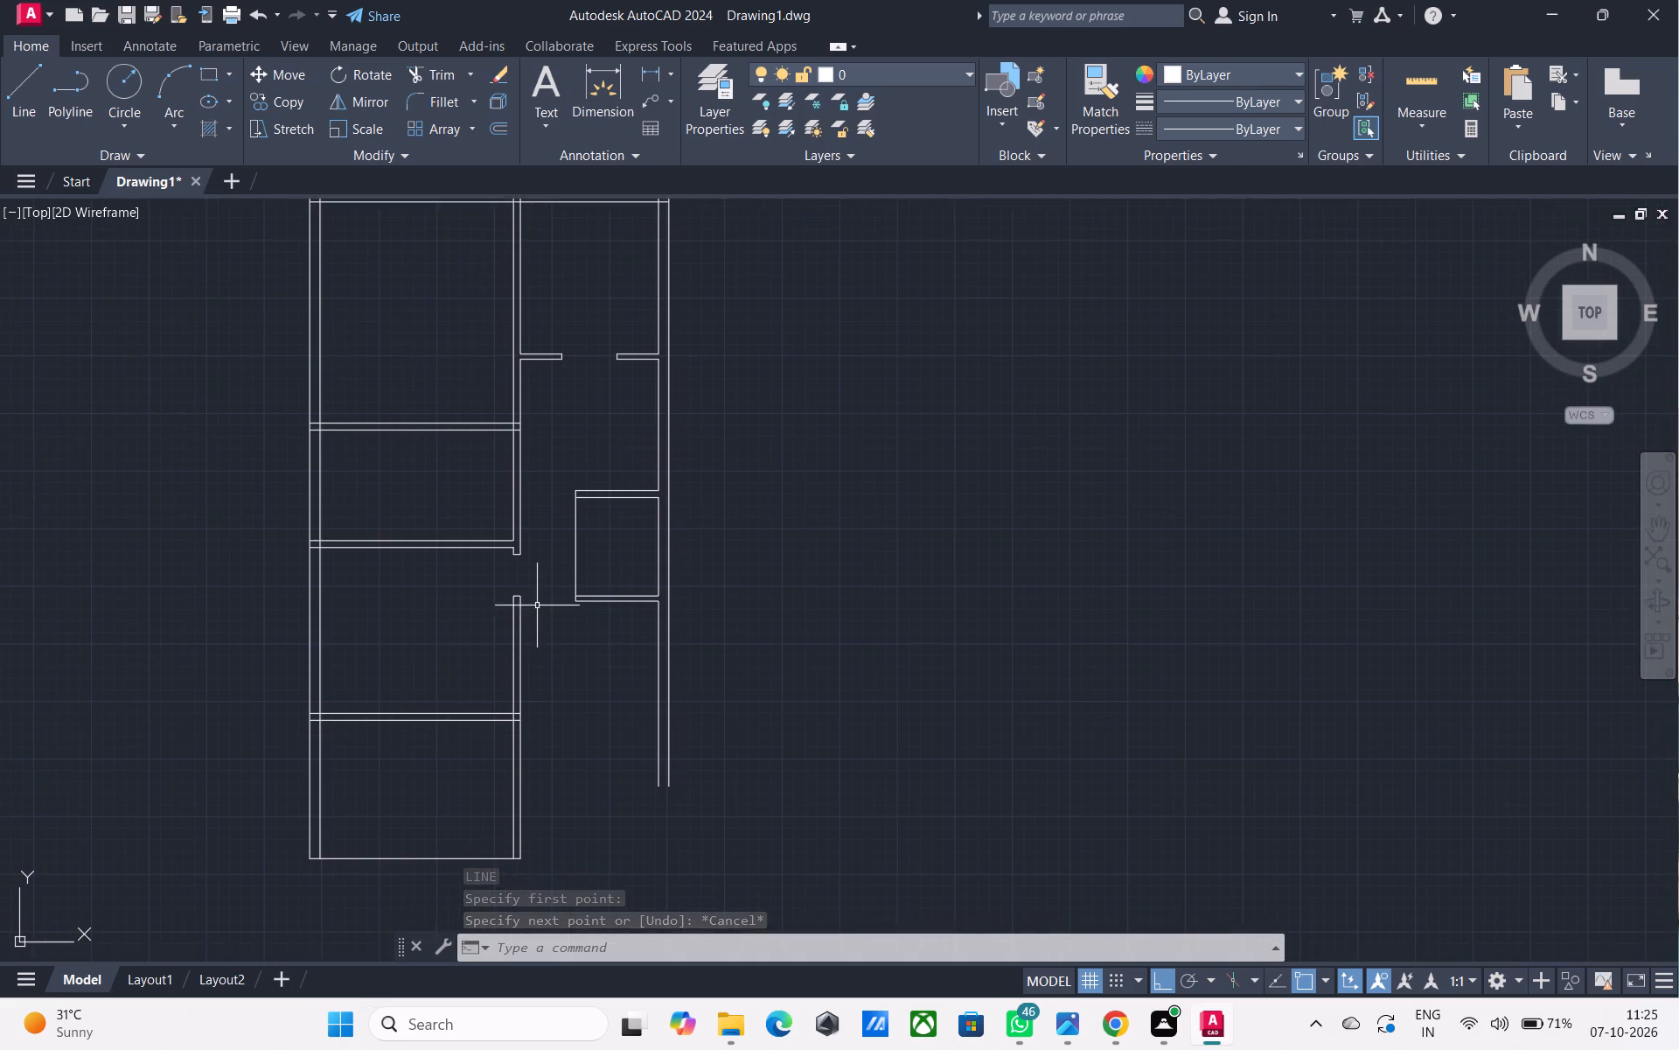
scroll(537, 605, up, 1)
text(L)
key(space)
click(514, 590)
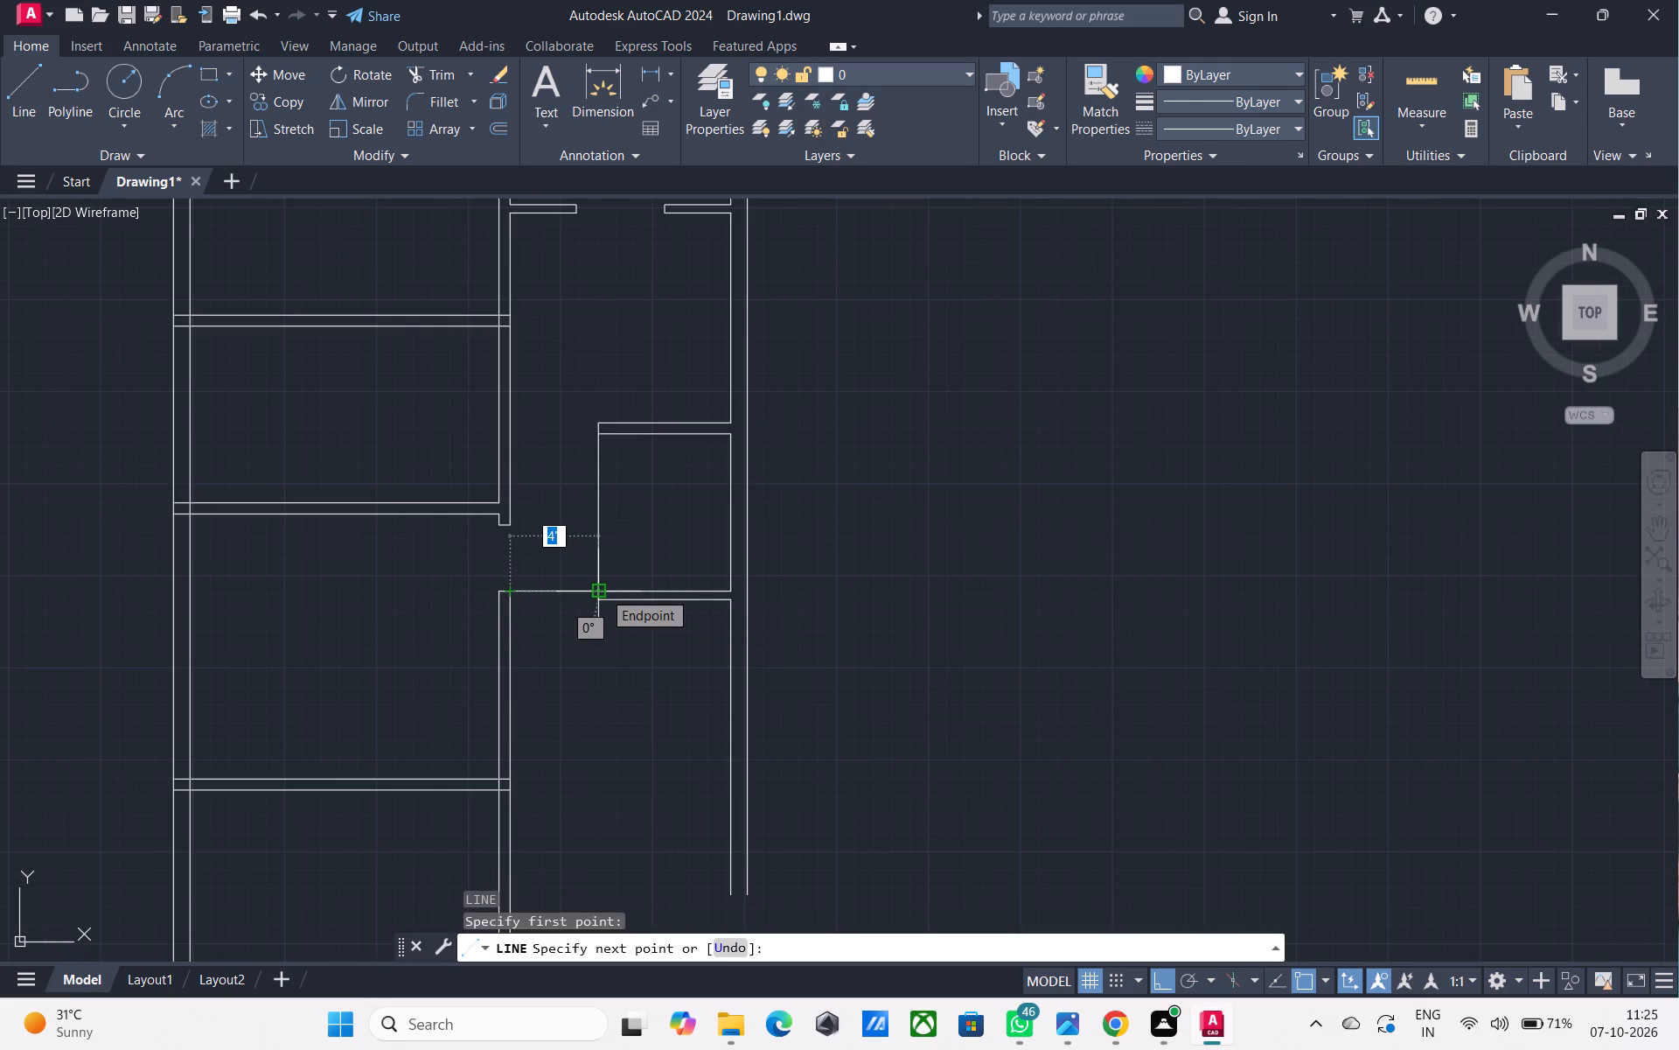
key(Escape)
Draw a small rectangle about 3" wide and 5" high on the middle wall's right face, starting at the opening's lower jamb corner.
middle_drag(534, 601, 518, 591)
scroll(492, 588, up, 3)
text(REC)
key(space)
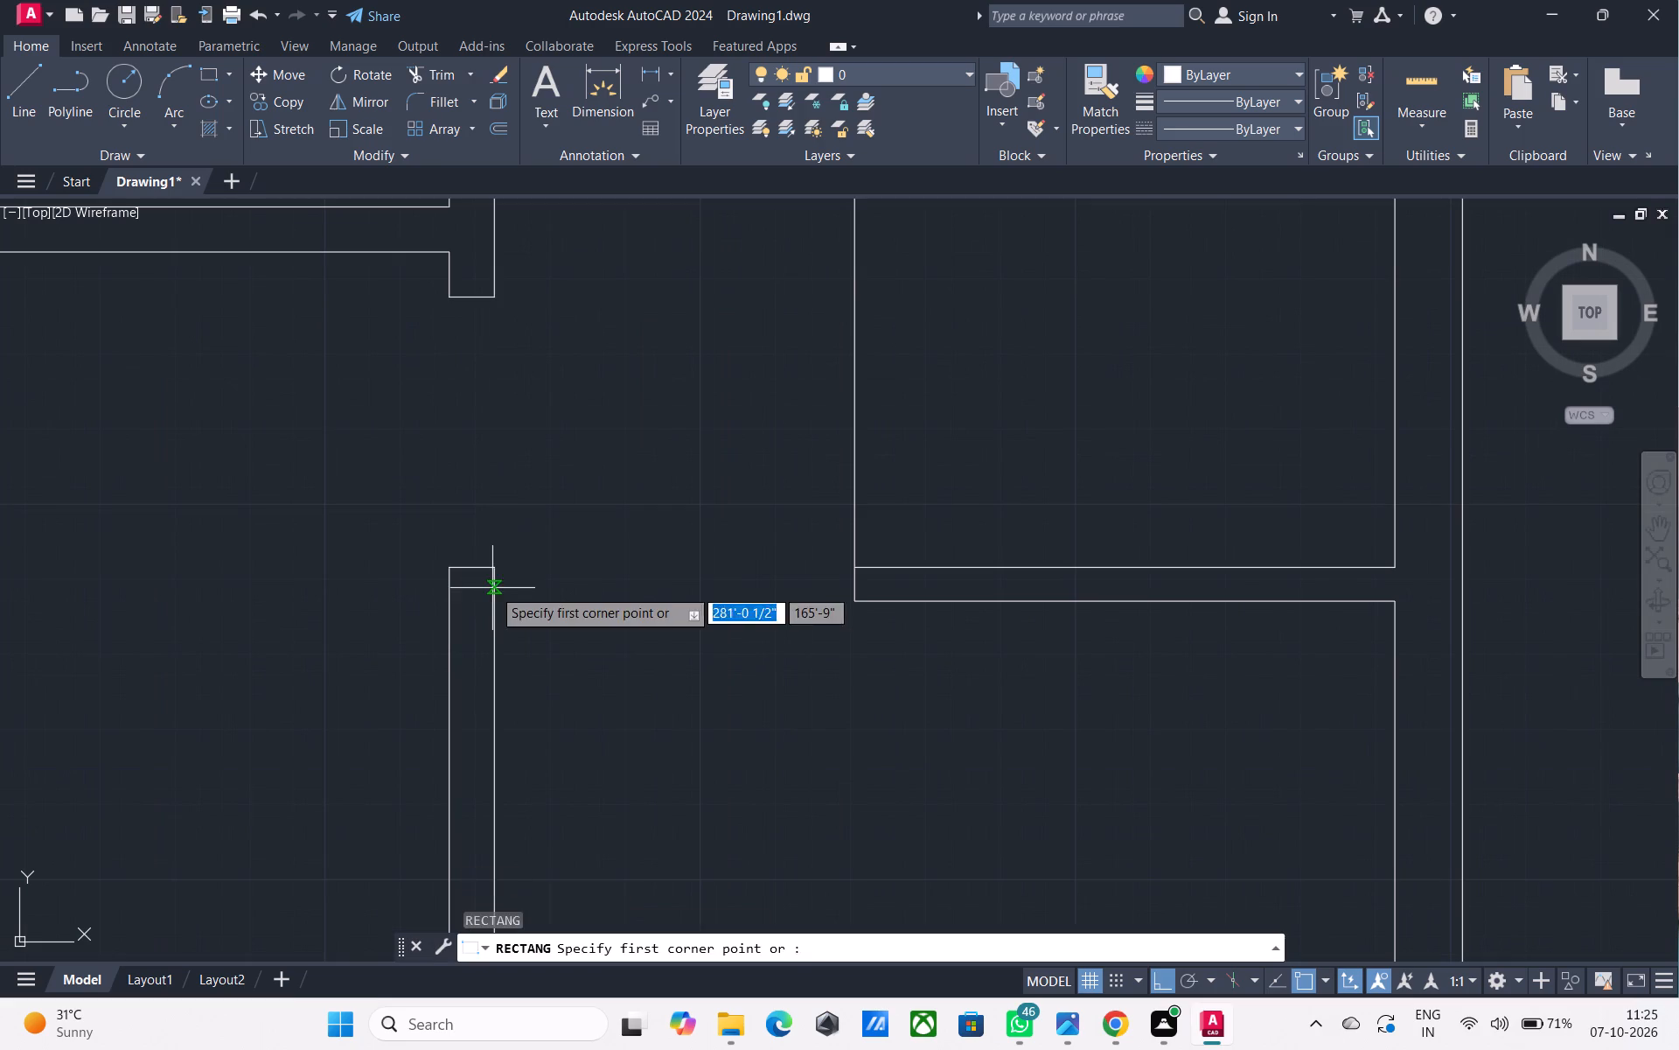
click(497, 573)
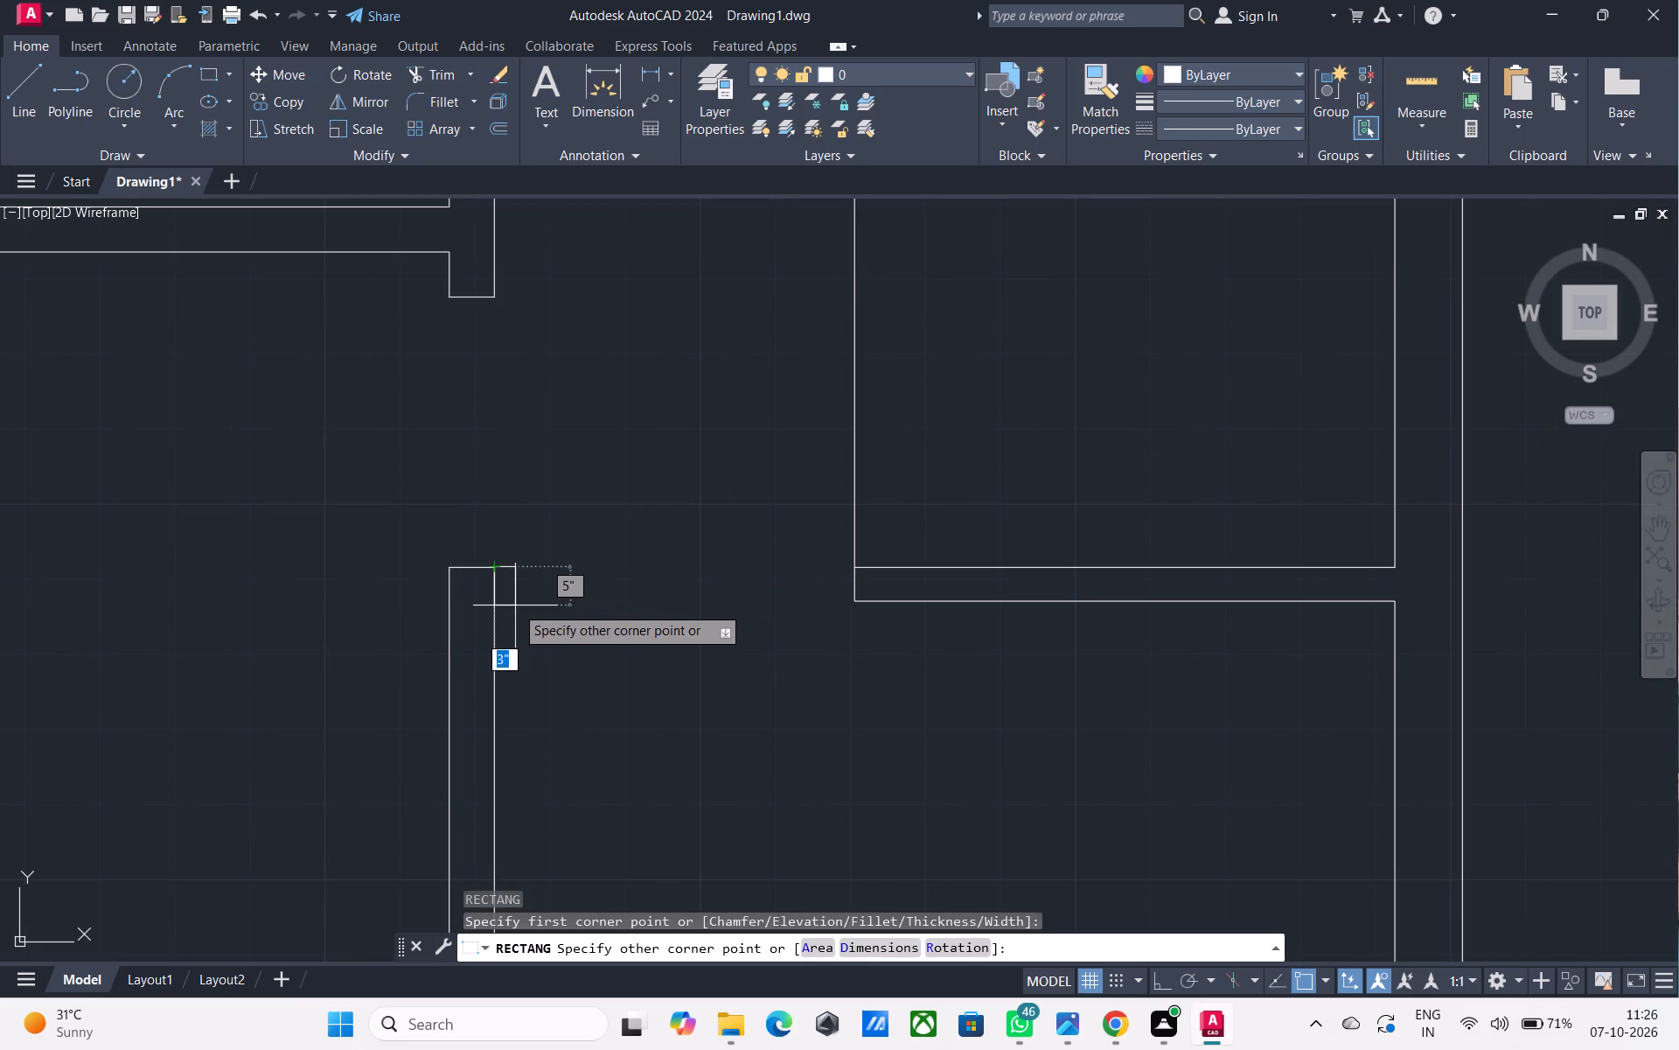
click(515, 605)
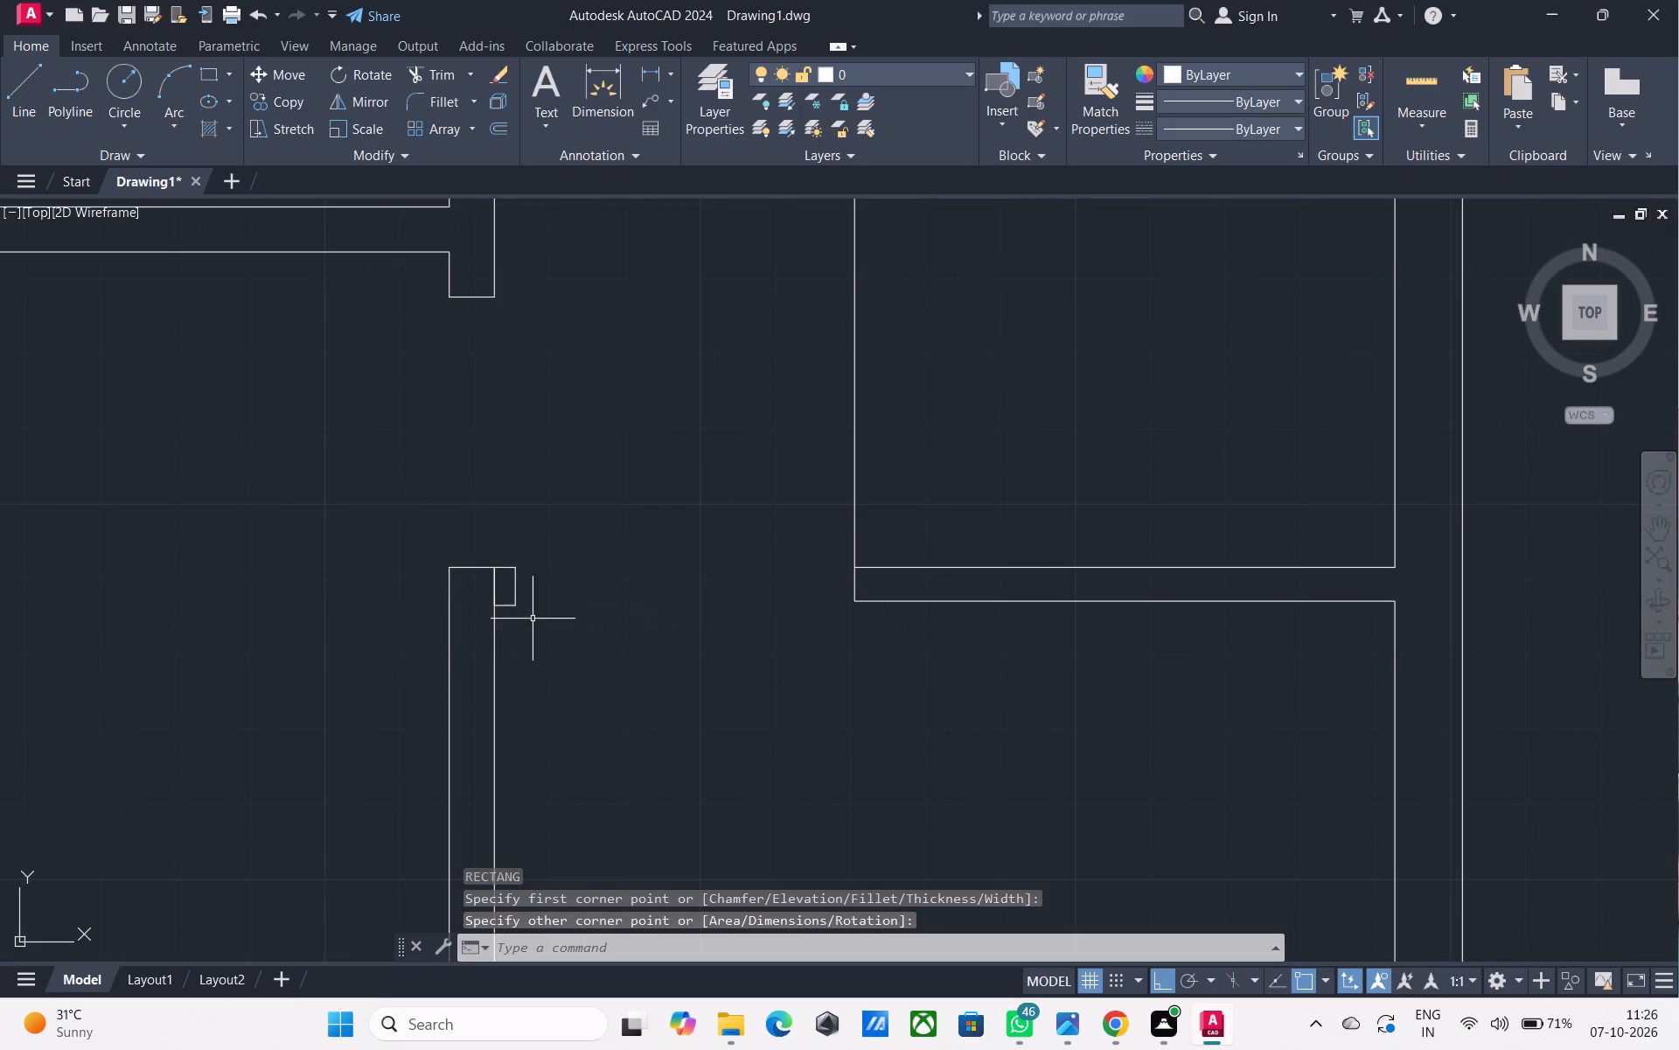
Erase the small rectangle on the middle wall's right face at the opening's lower jamb.
scroll(519, 622, down, 2)
key(Escape)
scroll(522, 622, down, 3)
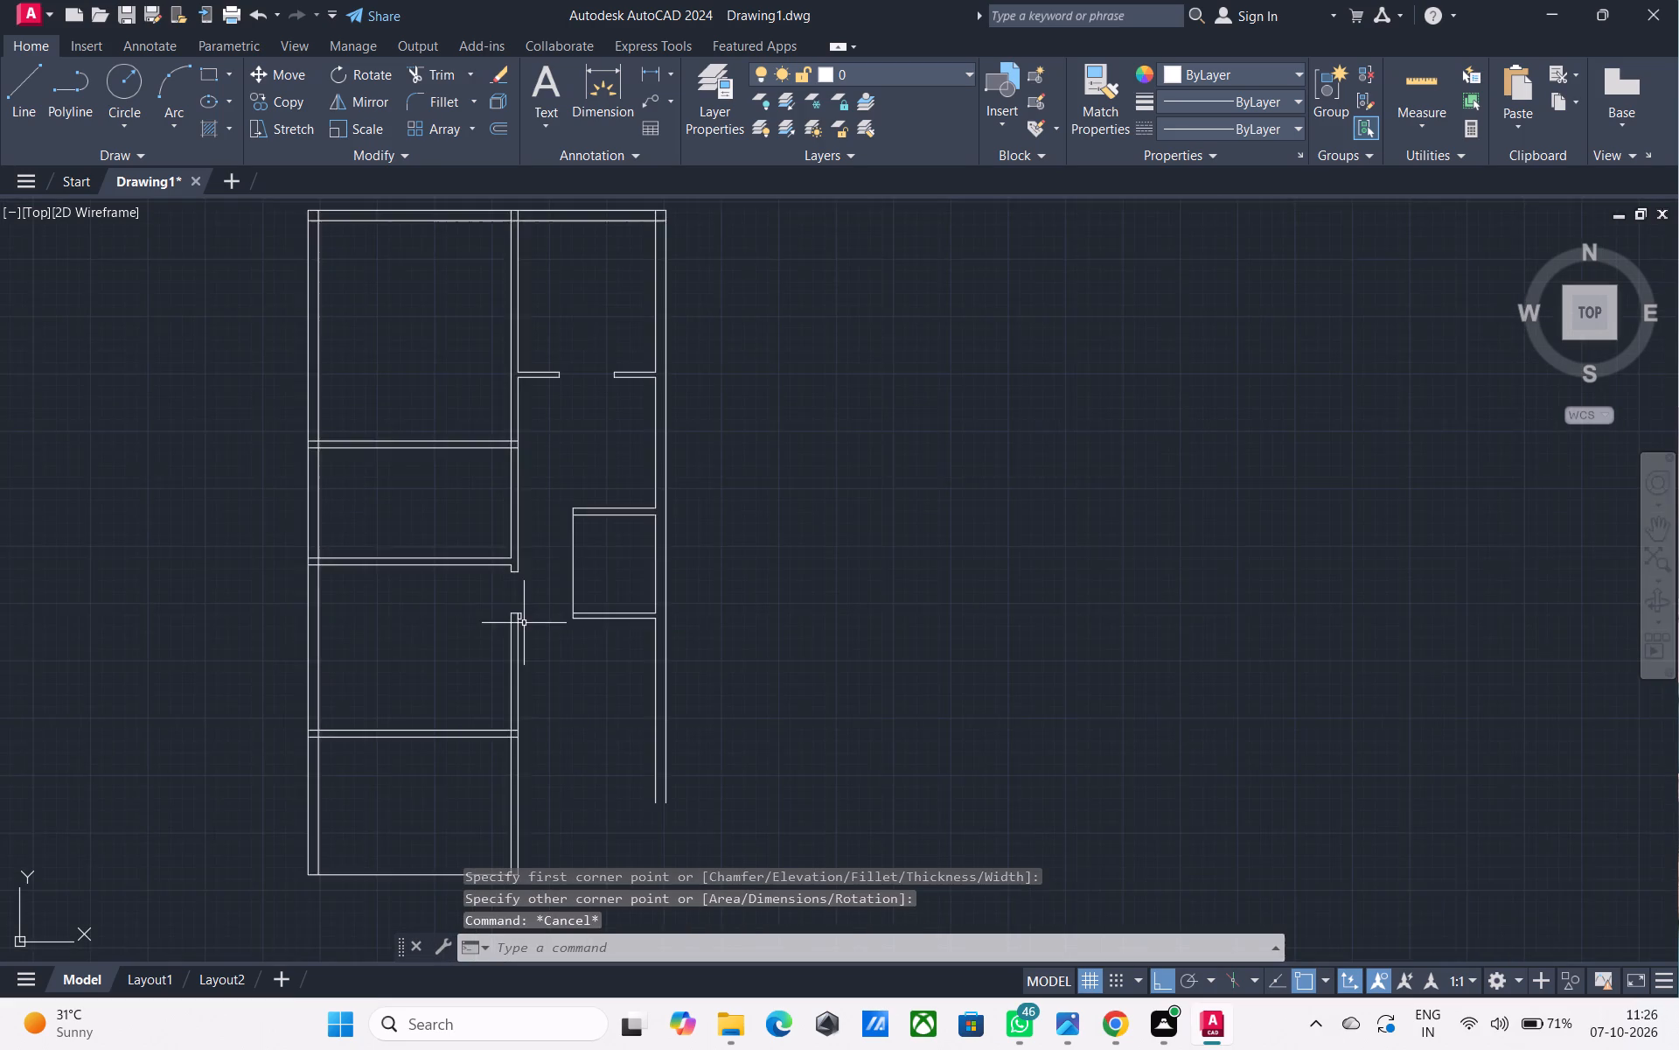
middle_drag(524, 623, 477, 624)
scroll(518, 596, up, 2)
middle_drag(519, 596, 552, 596)
middle_drag(478, 637, 486, 630)
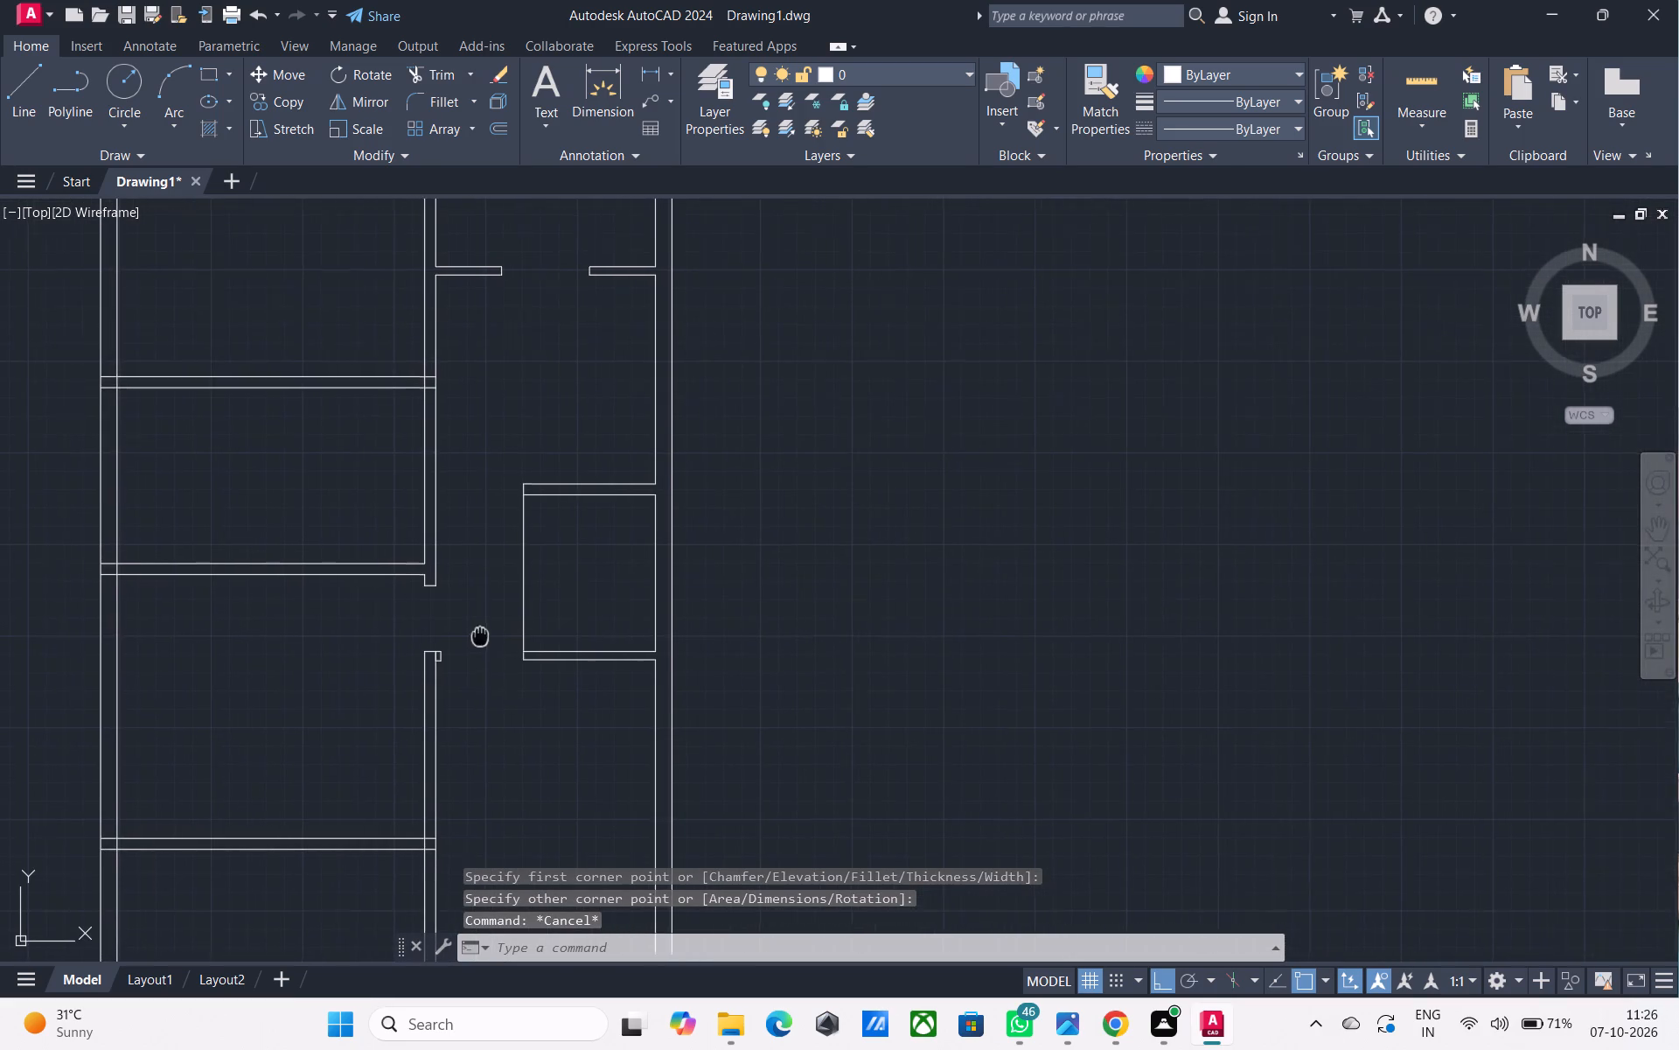
middle_drag(486, 630, 542, 575)
scroll(512, 594, up, 2)
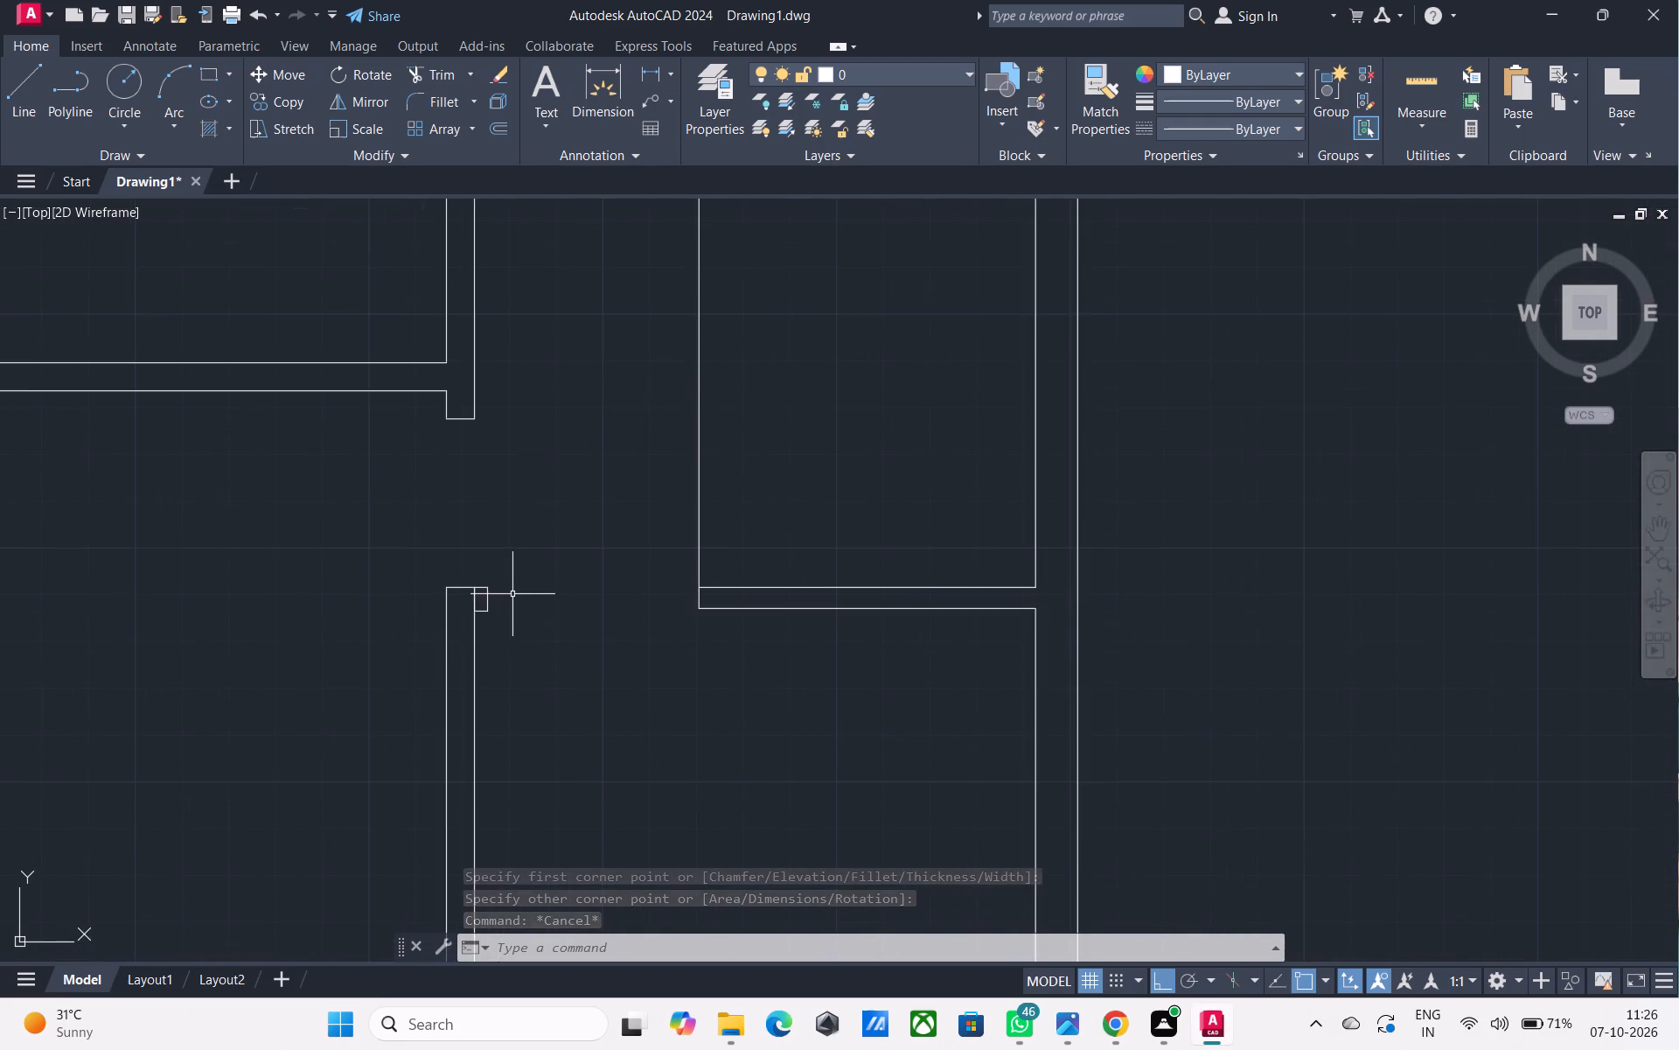
click(487, 598)
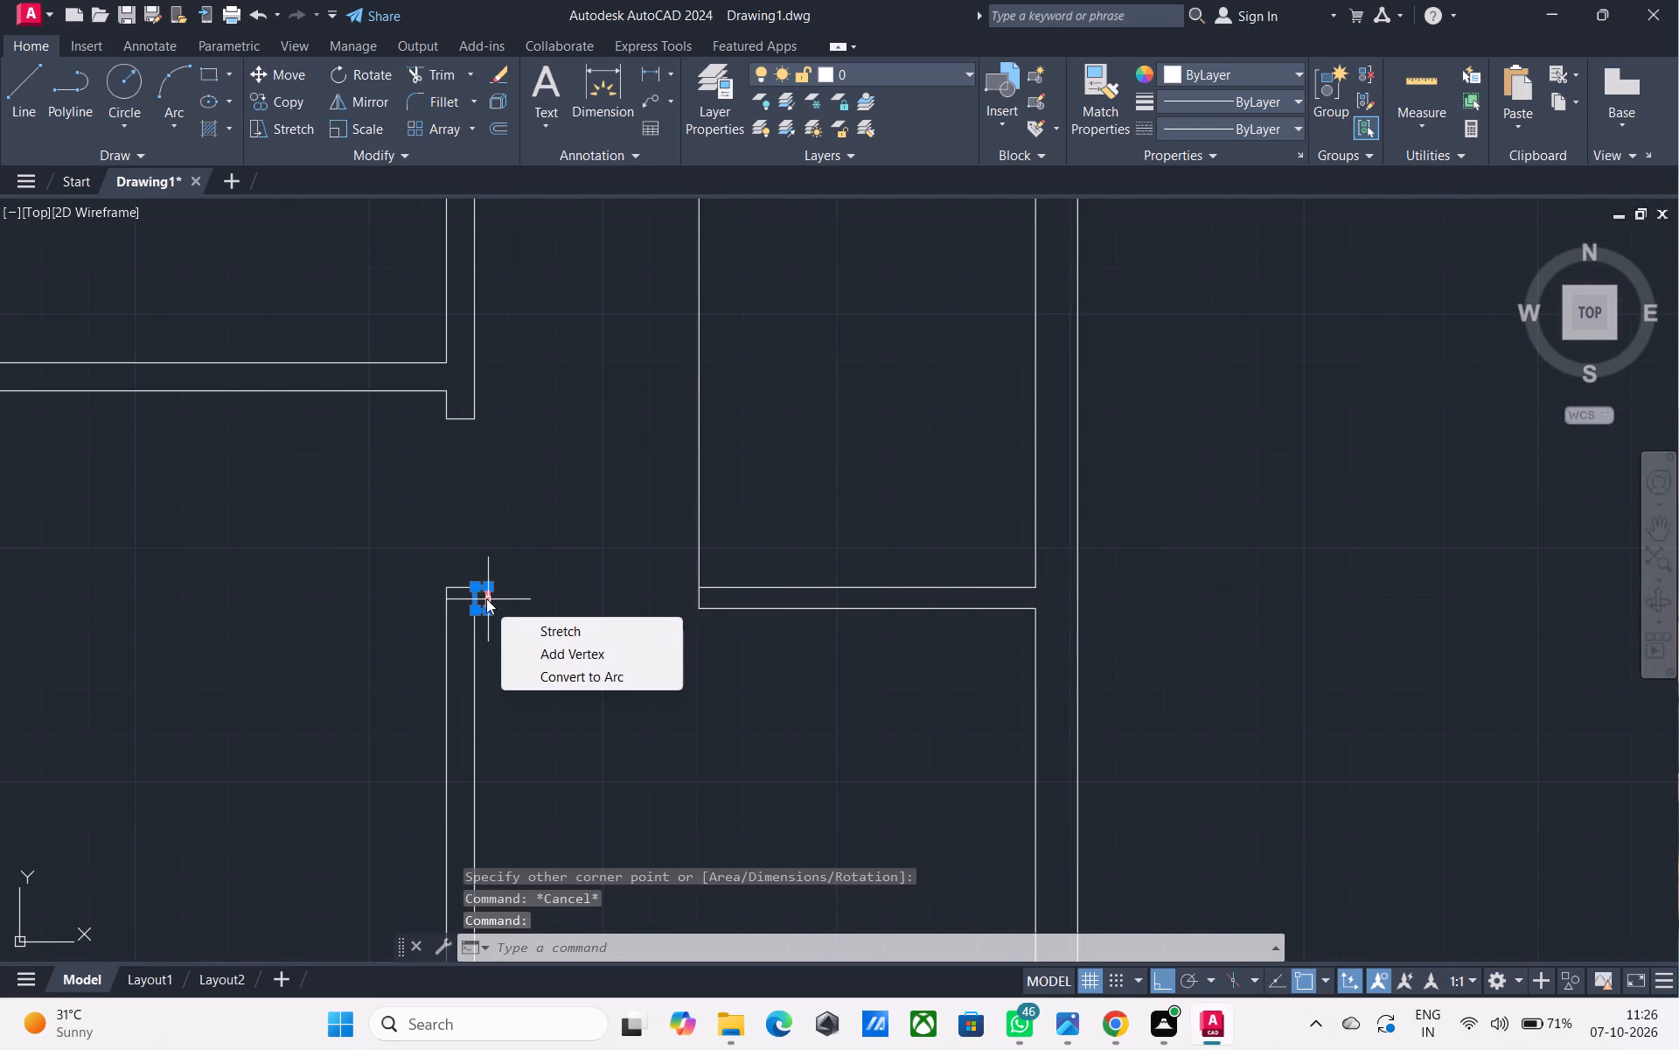
key(Delete)
click(579, 556)
key(Delete)
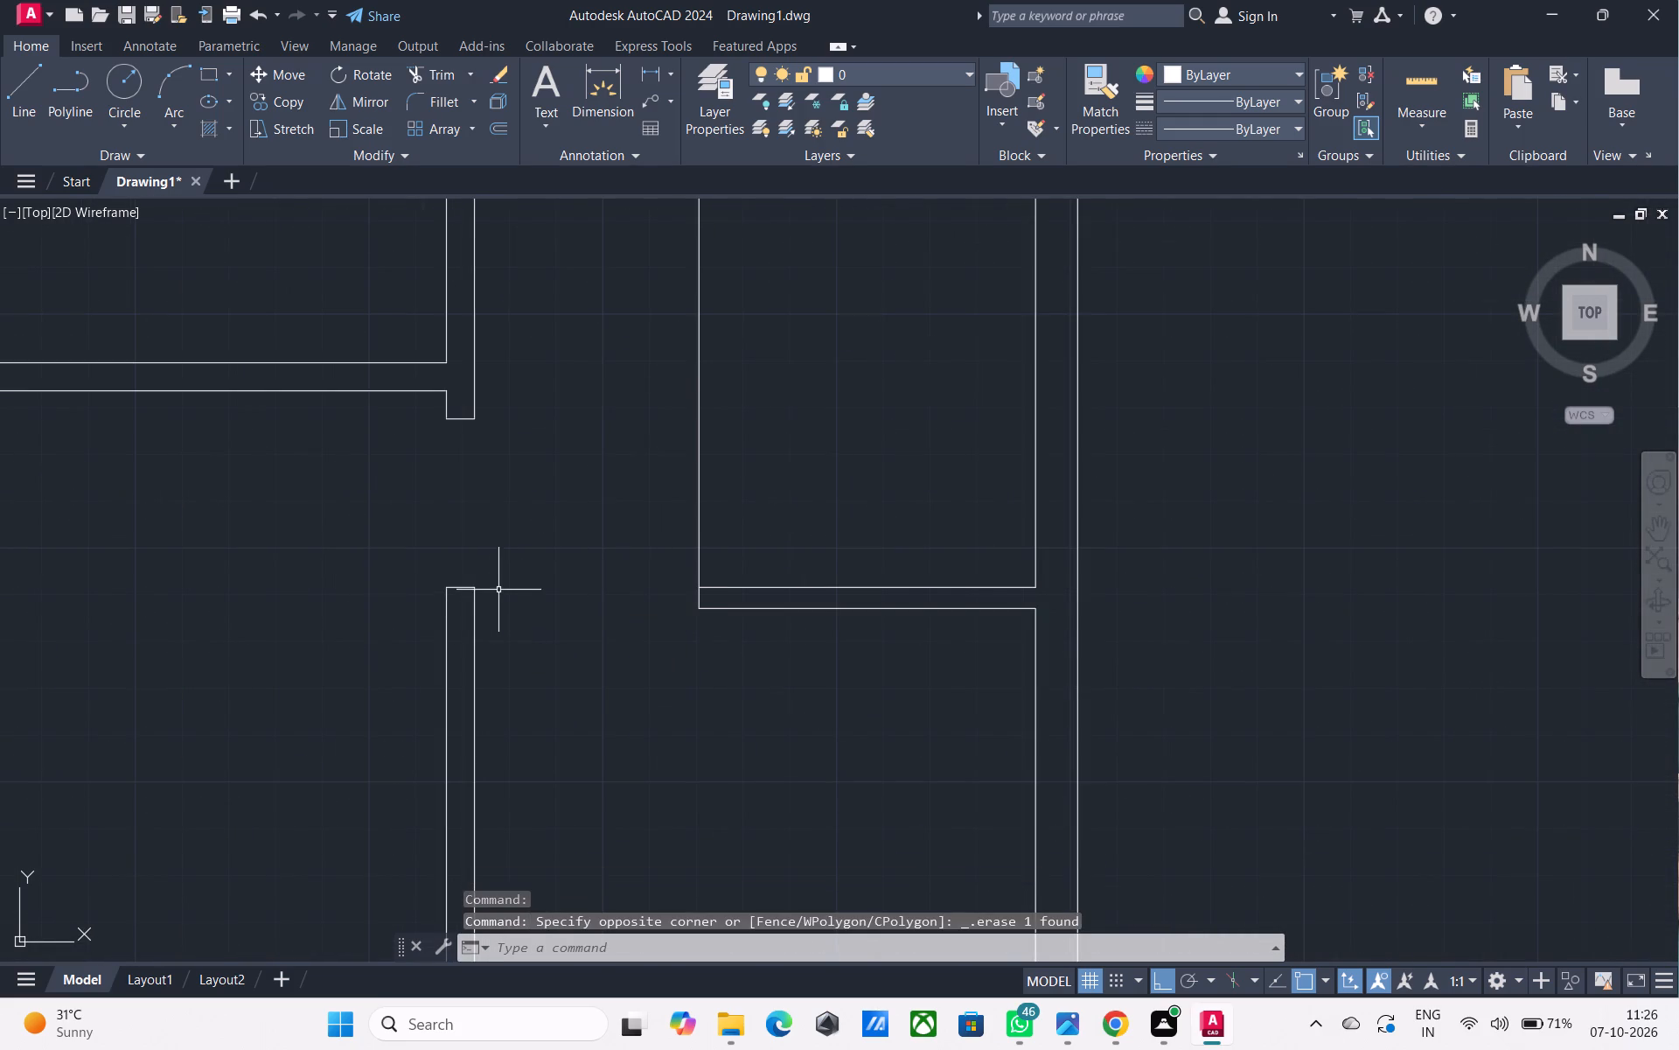
Draw a wall stub outline from the opening's lower jamb corner: 6" right, 4.5" down, and back to the middle wall.
key(l)
key(space)
click(476, 585)
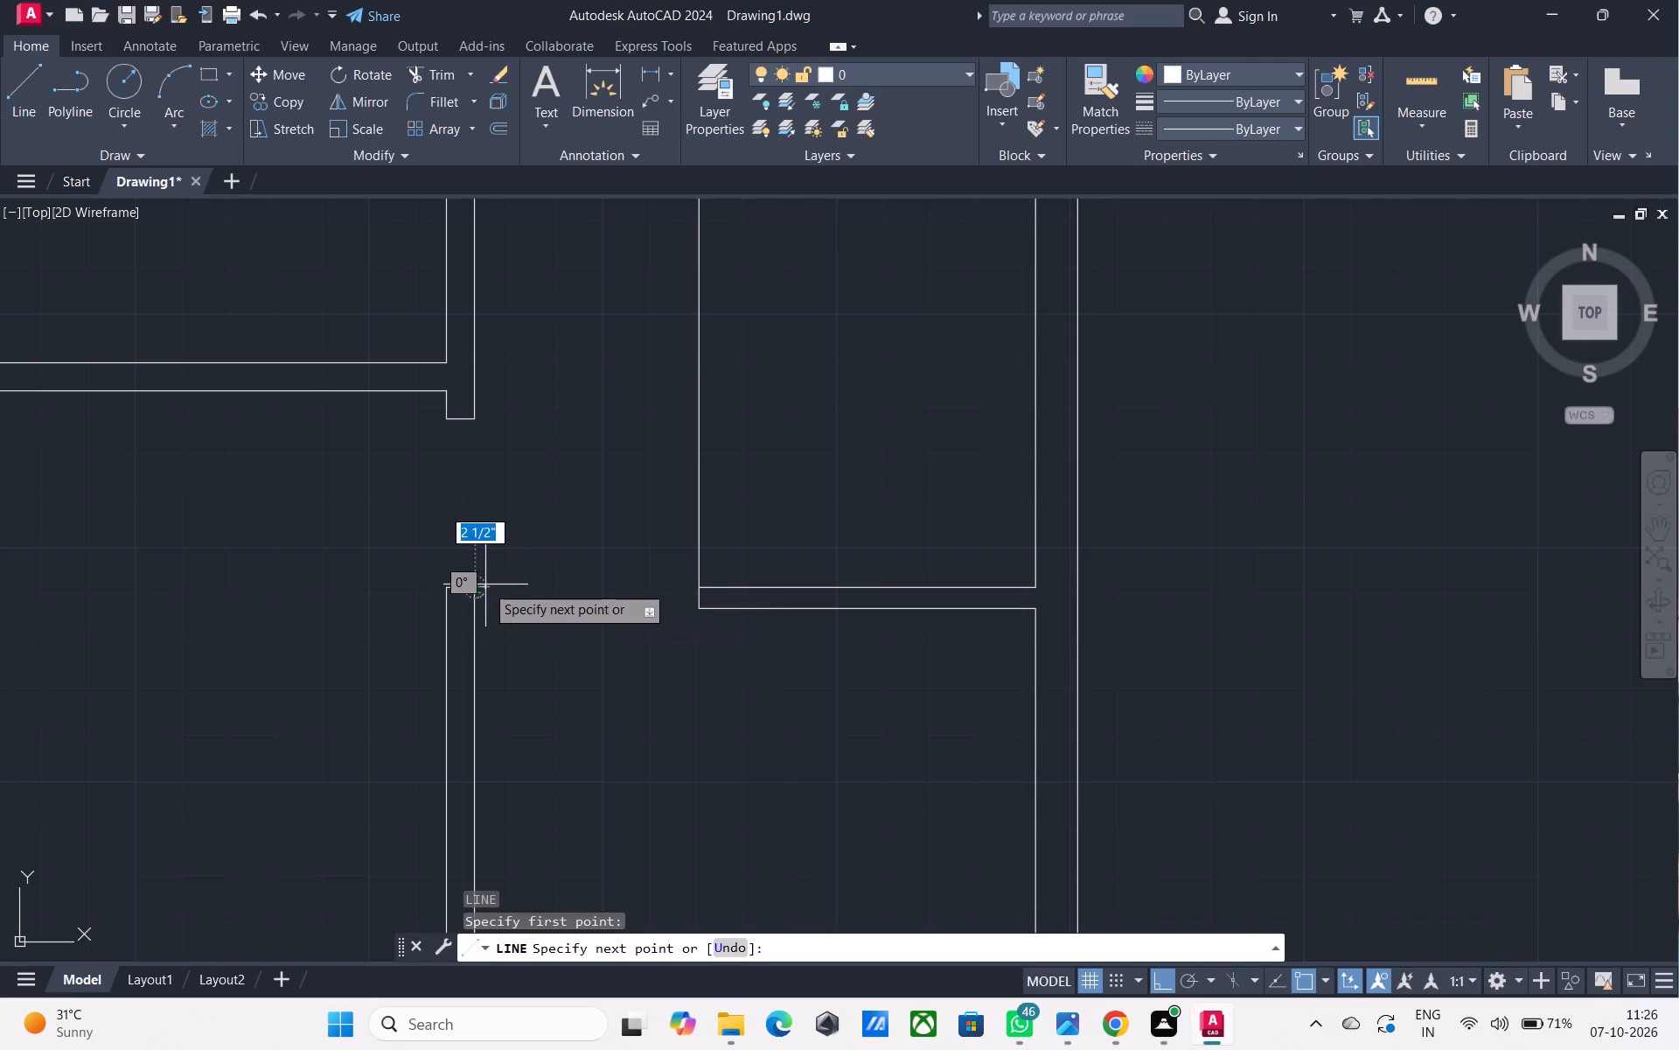
text(6")
key(Return)
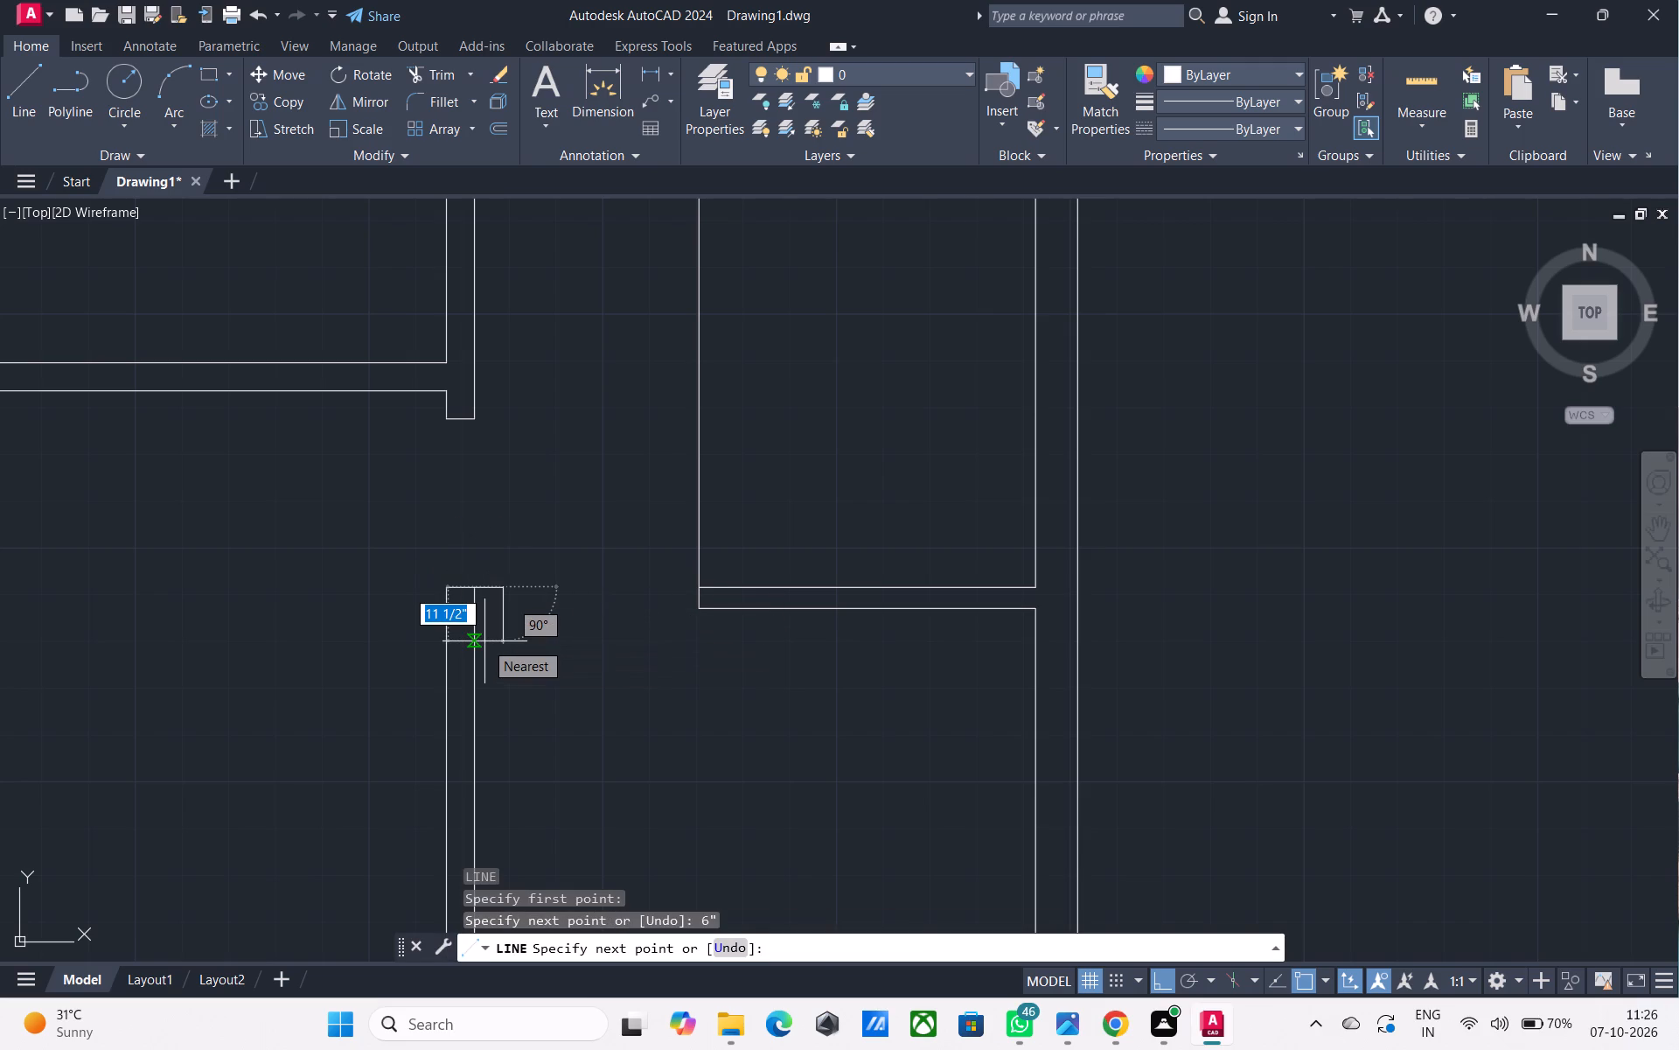
text(4.5)
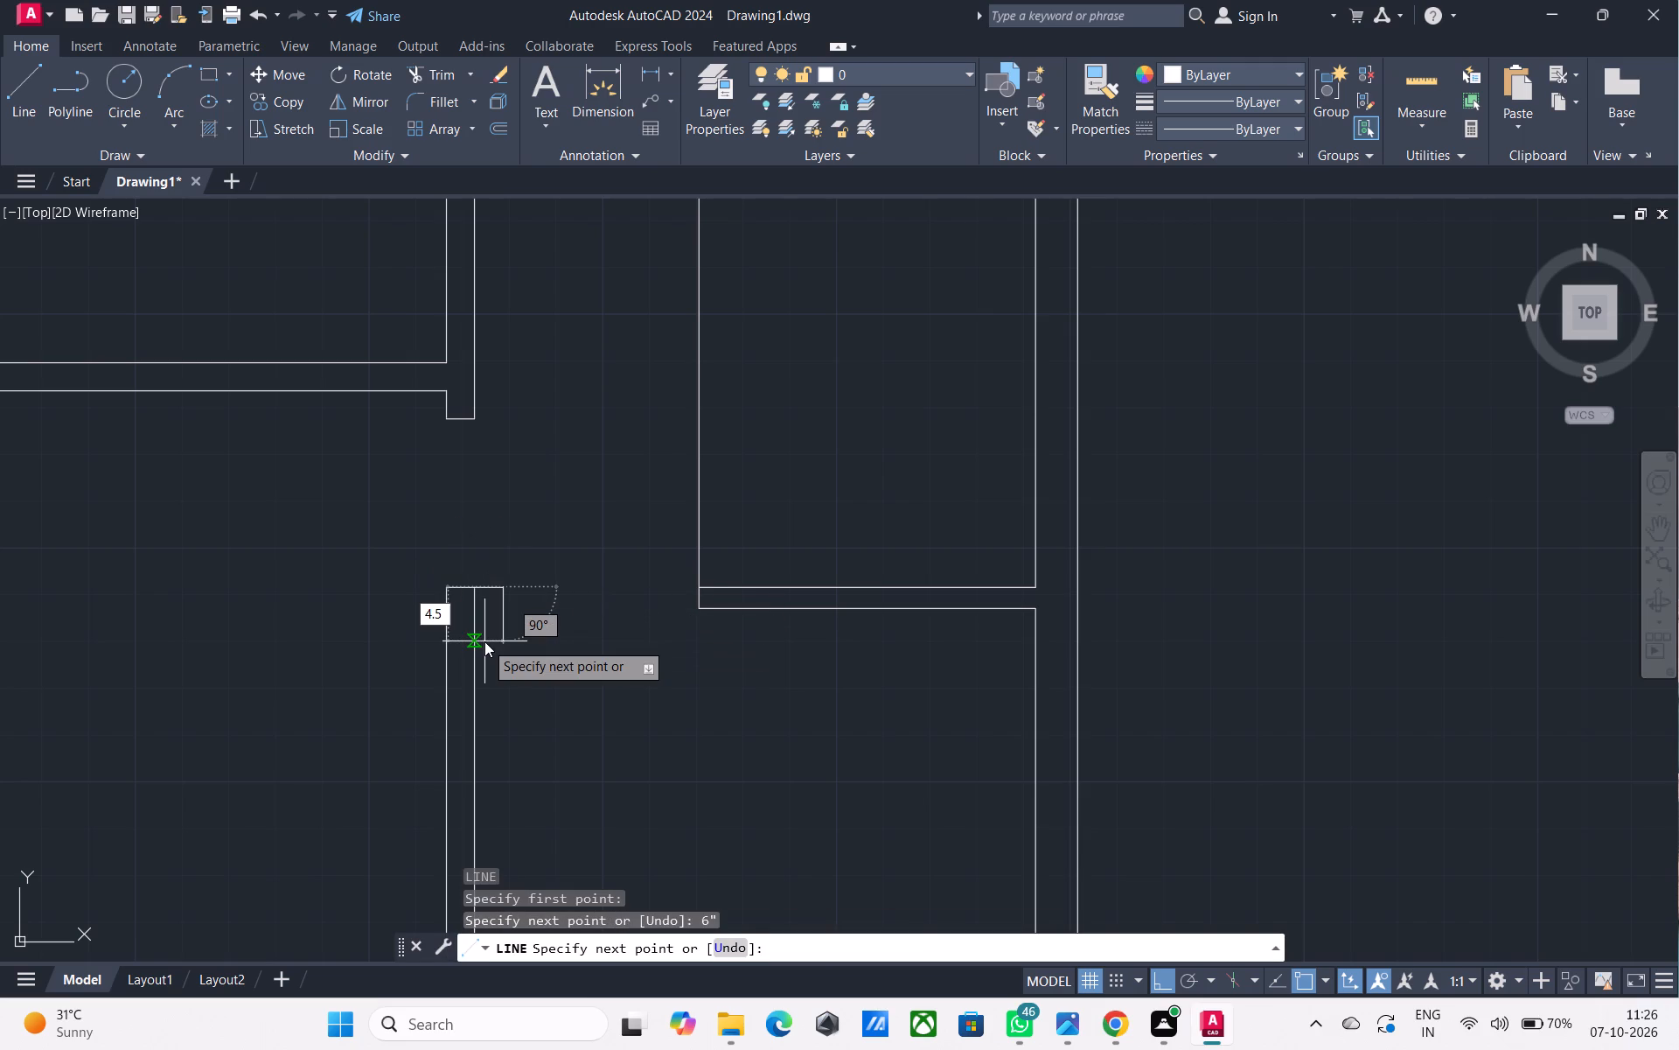
key(apostrophe)
key(BackSpace)
key(shift+quotedbl)
key(Return)
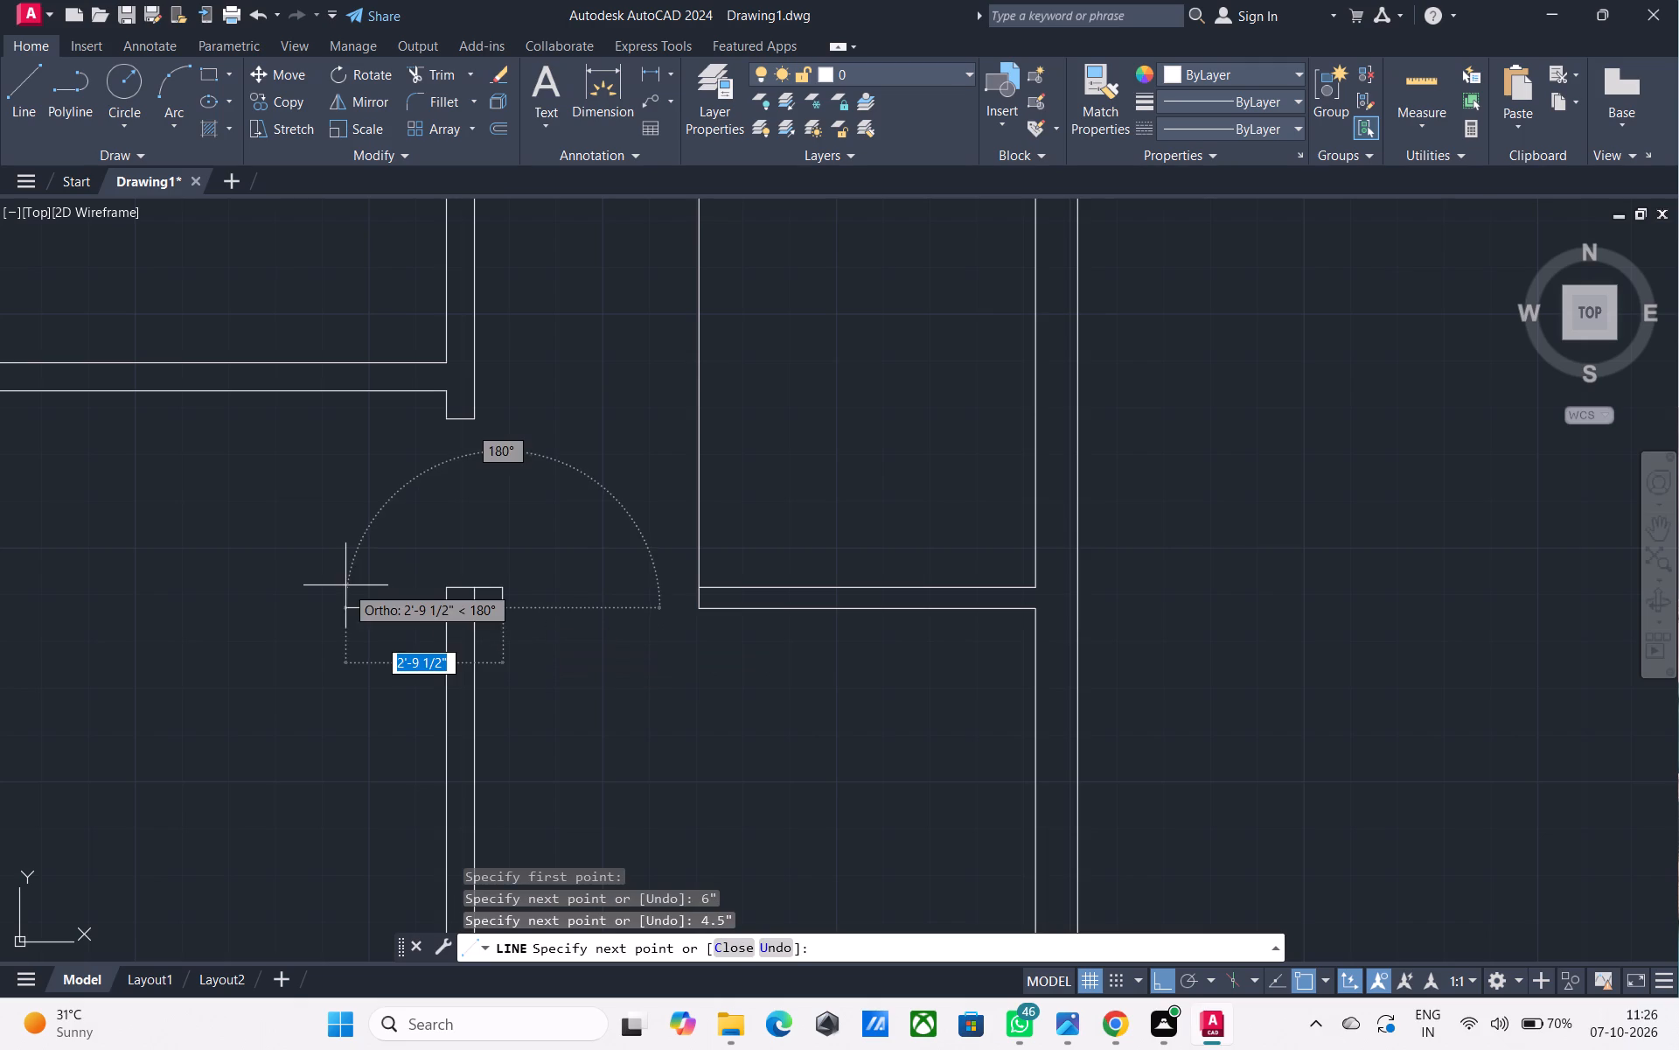
click(472, 605)
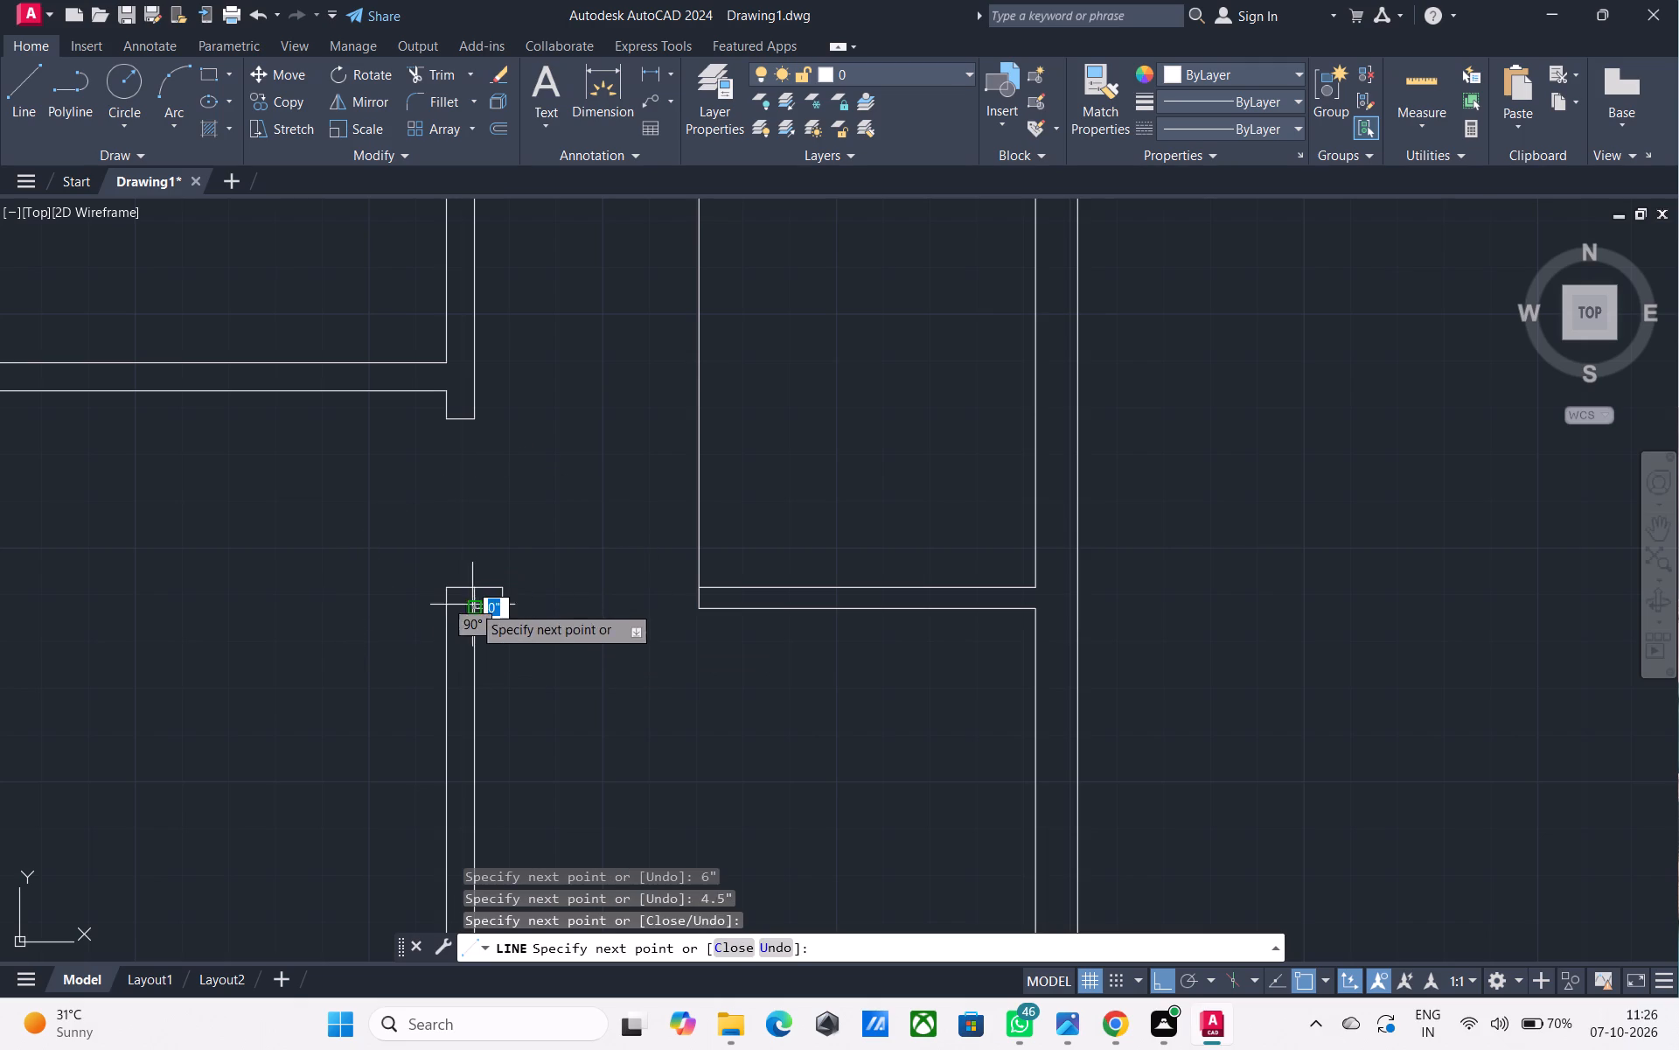
key(Escape)
Trim the middle wall's right face line where it crosses the new stub.
middle_drag(523, 609, 545, 597)
scroll(534, 585, up, 1)
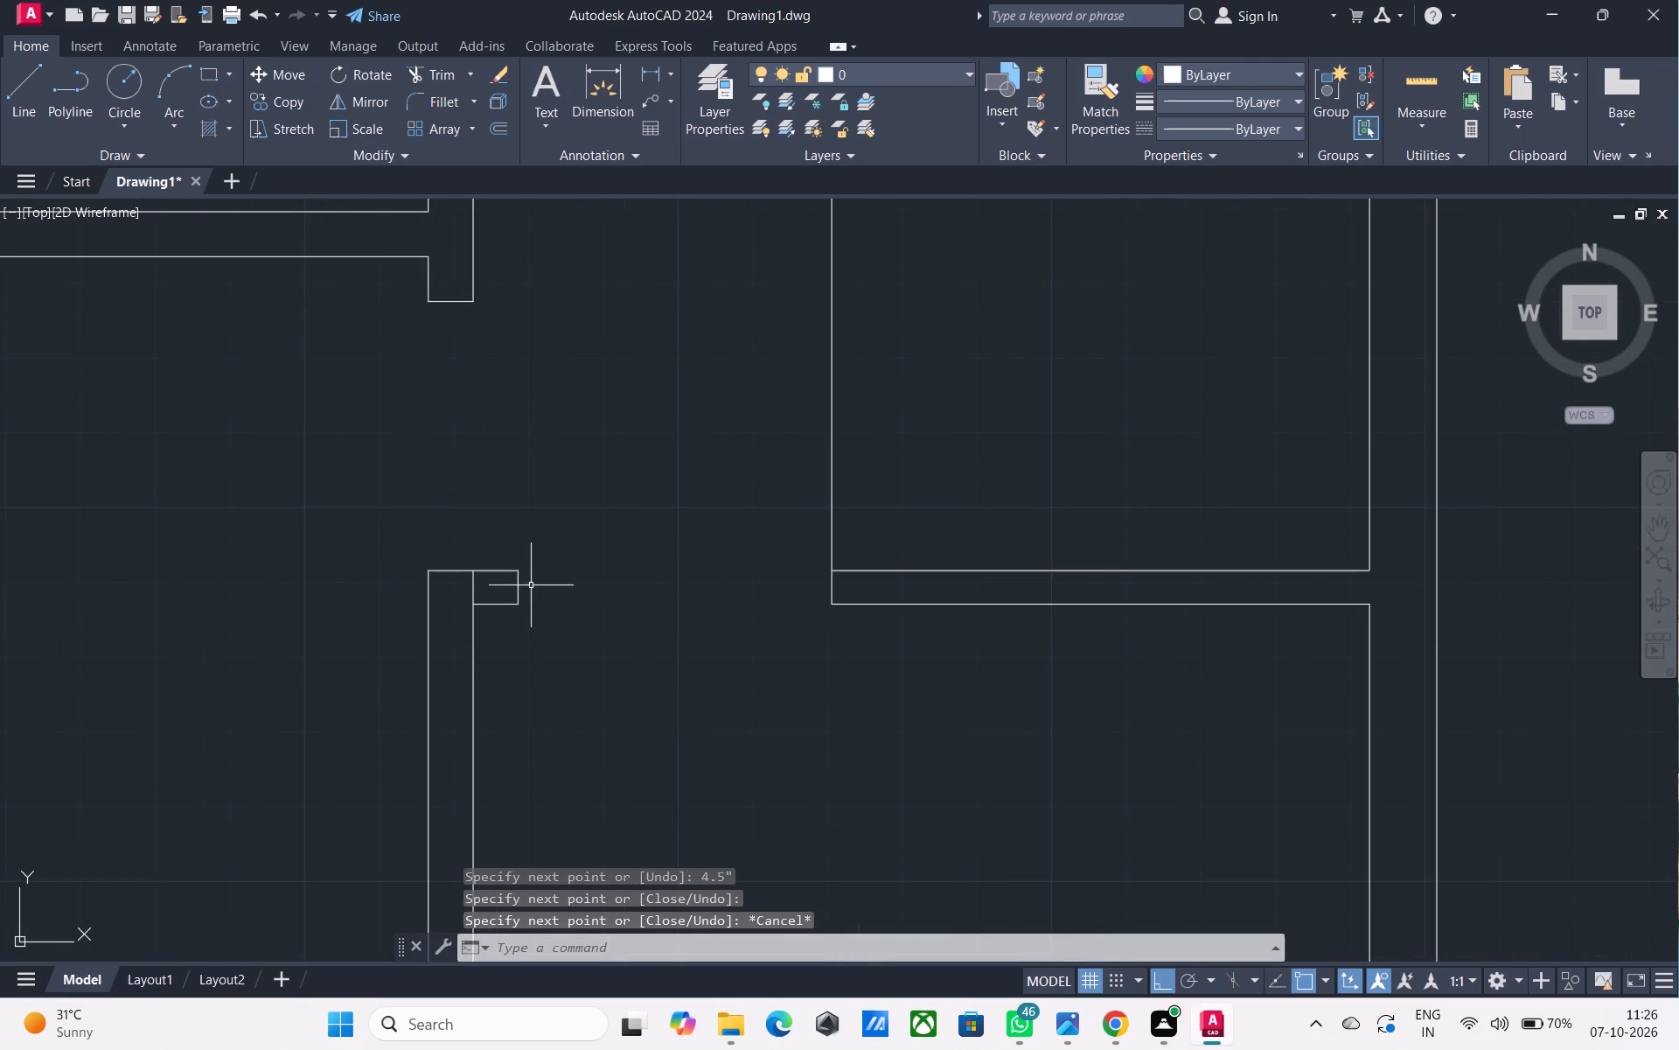
text(TR)
key(space)
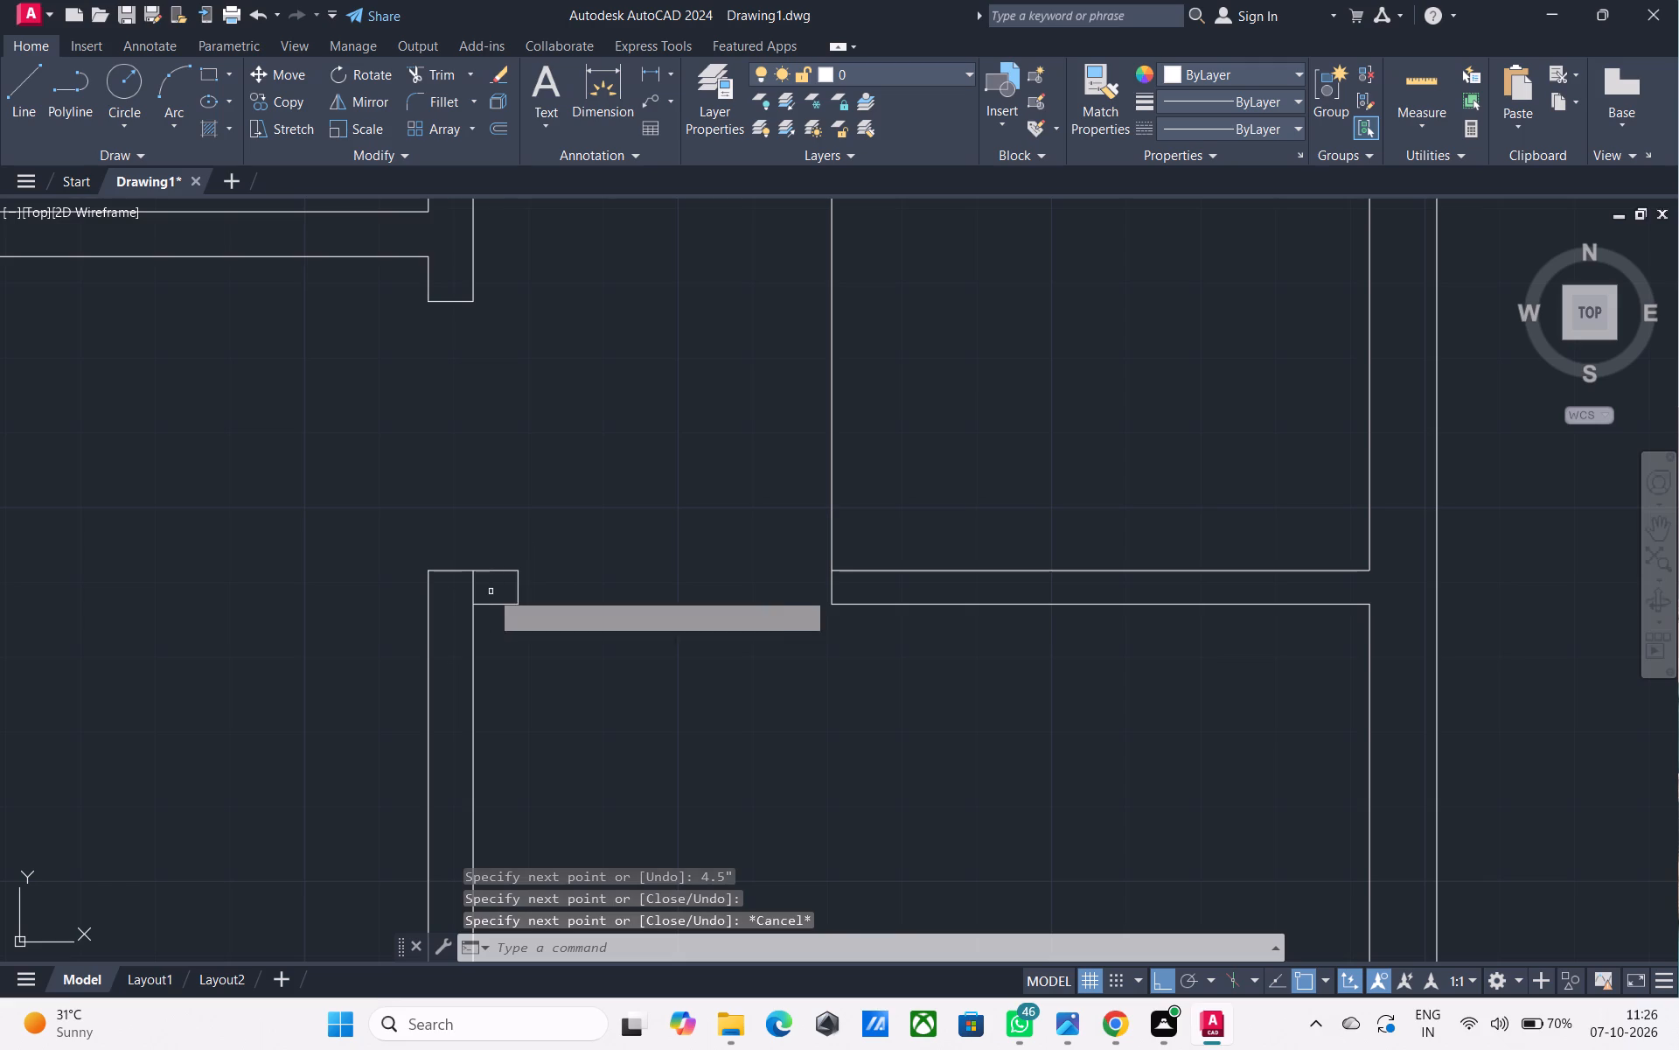
click(485, 591)
click(470, 591)
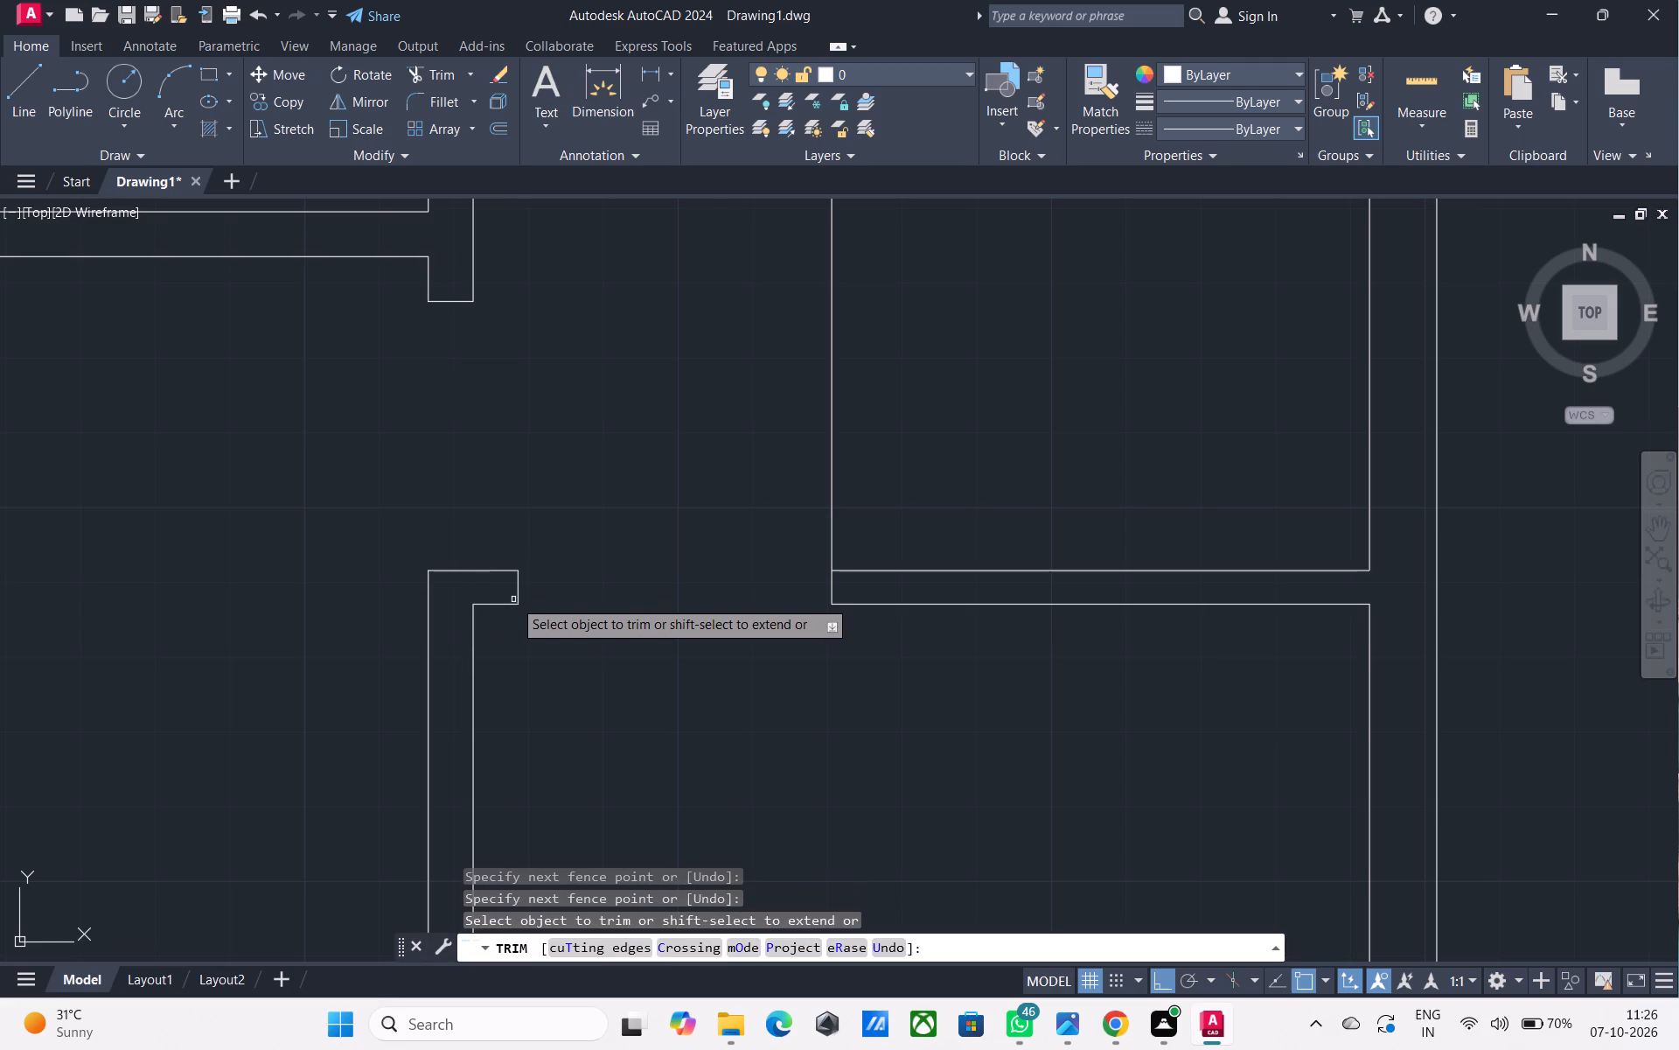
key(Escape)
Offset the vertical line joining the two right-hand partitions 4.5" to the left.
scroll(513, 599, down, 3)
middle_drag(526, 640, 512, 613)
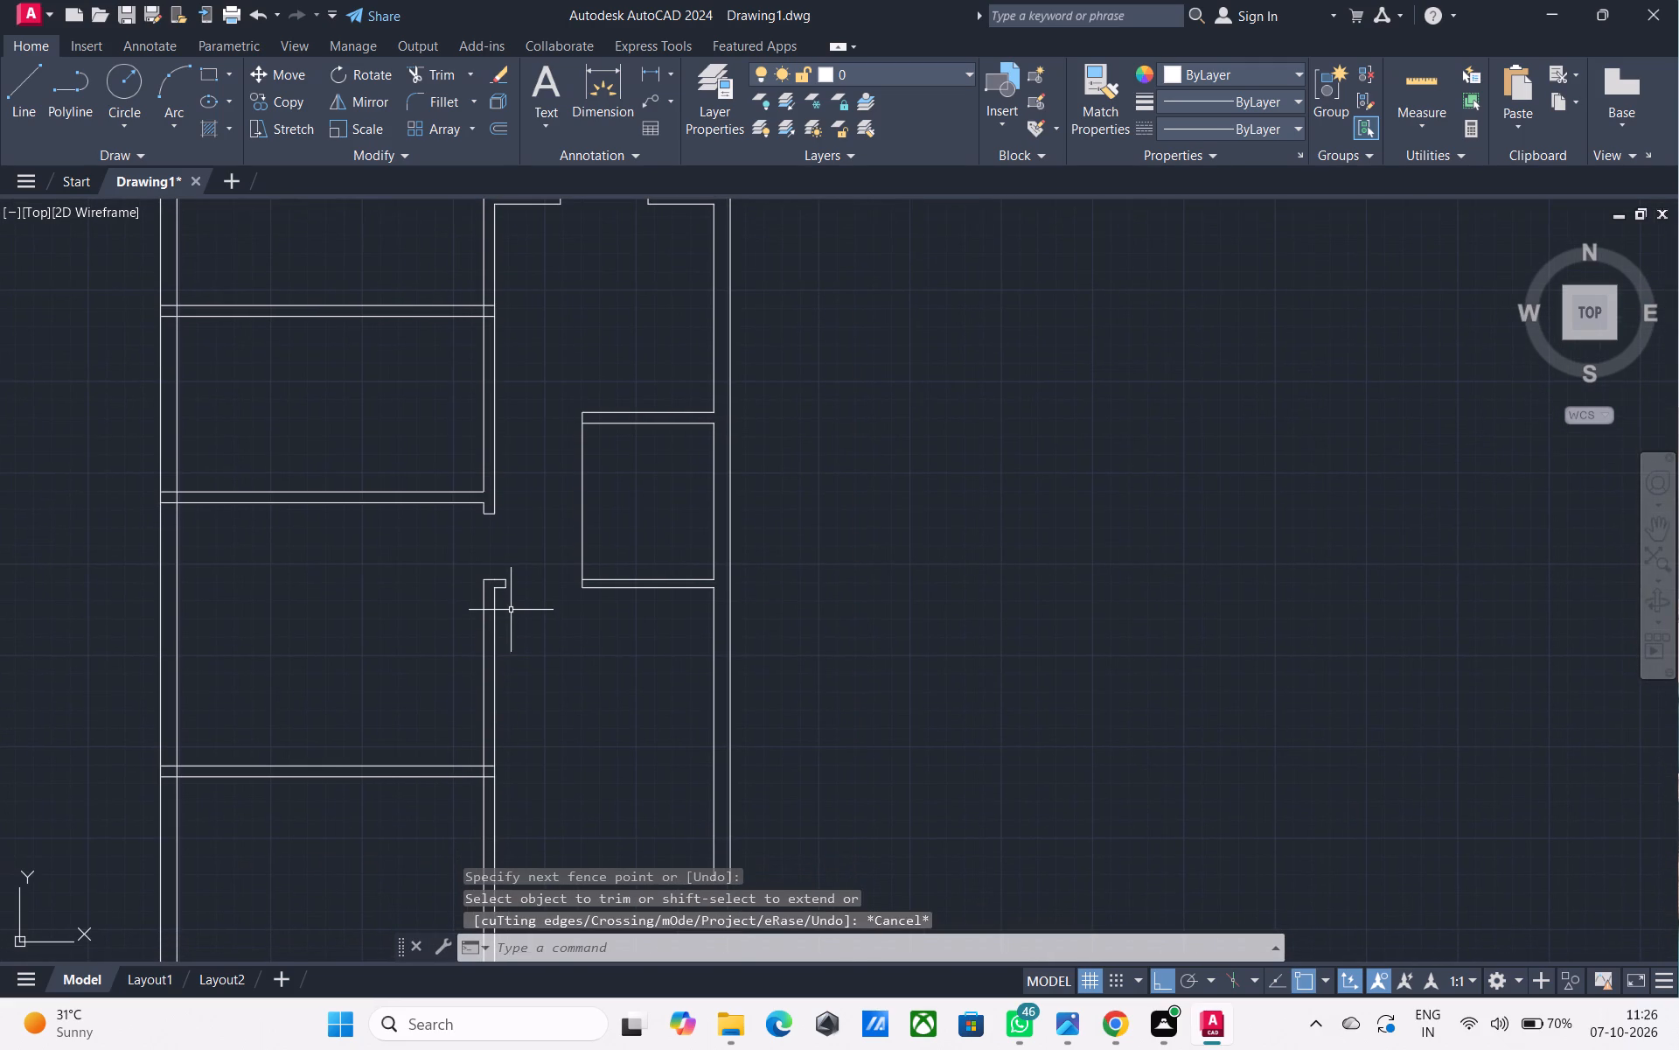
middle_drag(554, 667, 571, 636)
scroll(570, 628, down, 1)
middle_drag(570, 628, 556, 639)
click(596, 563)
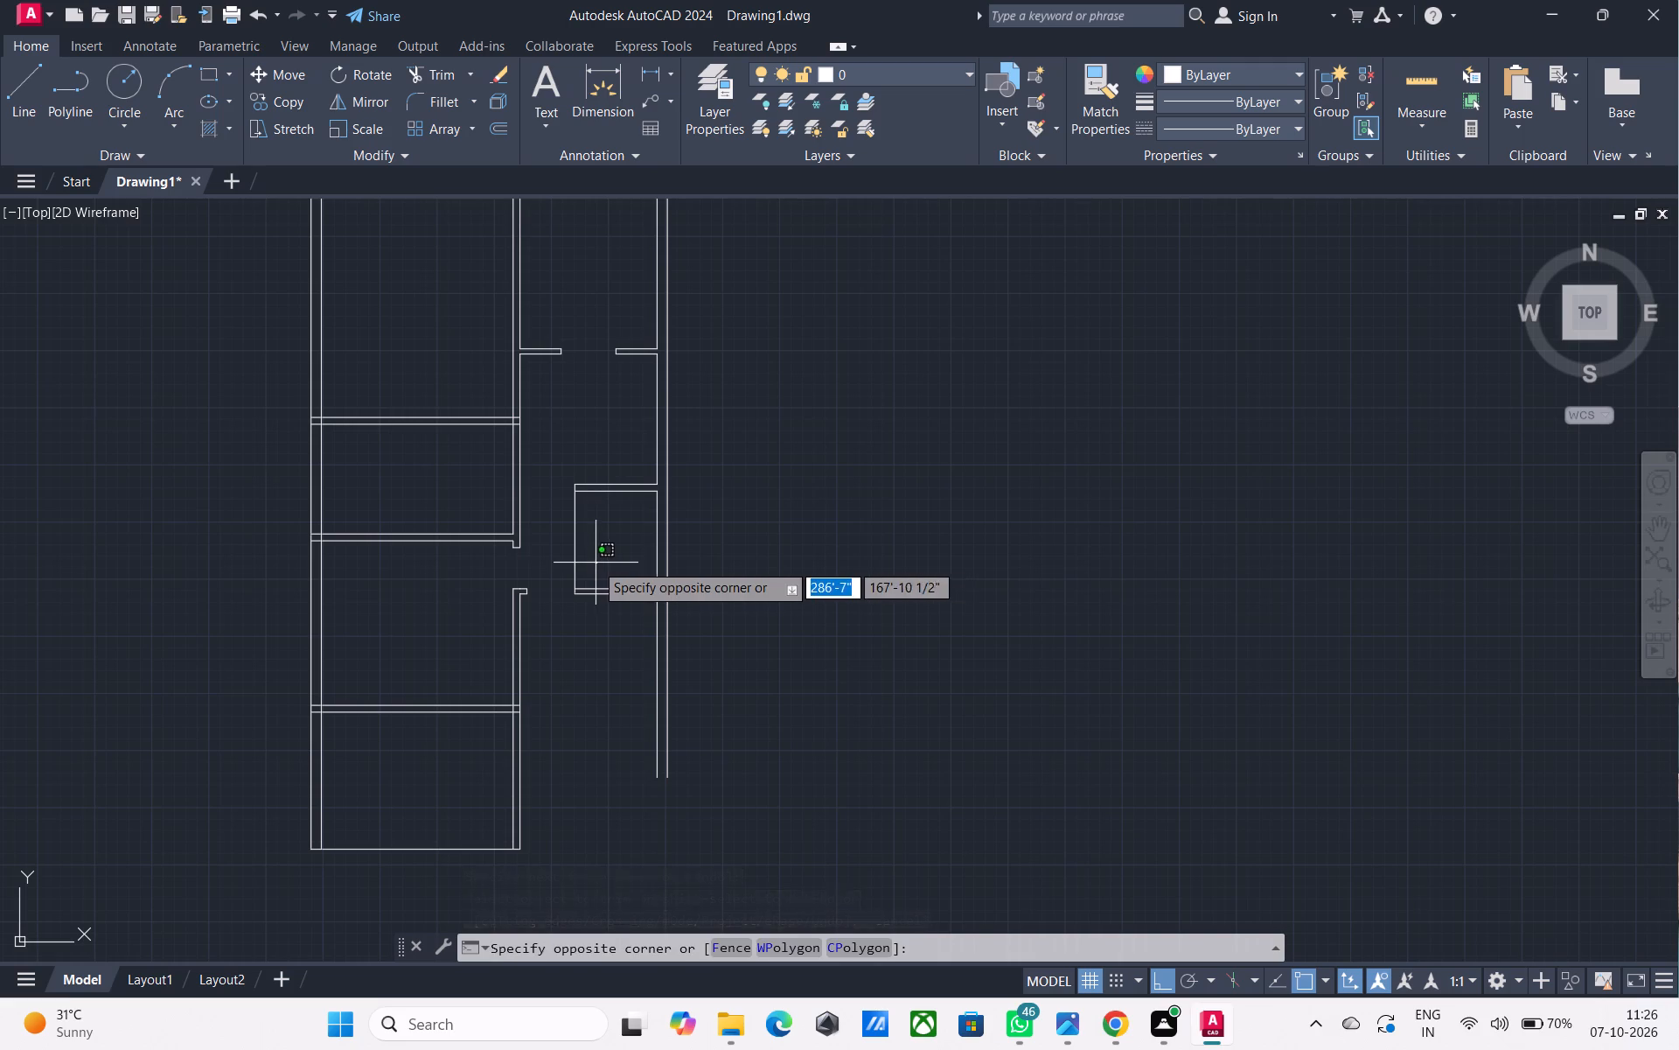
click(570, 549)
key(o)
key(space)
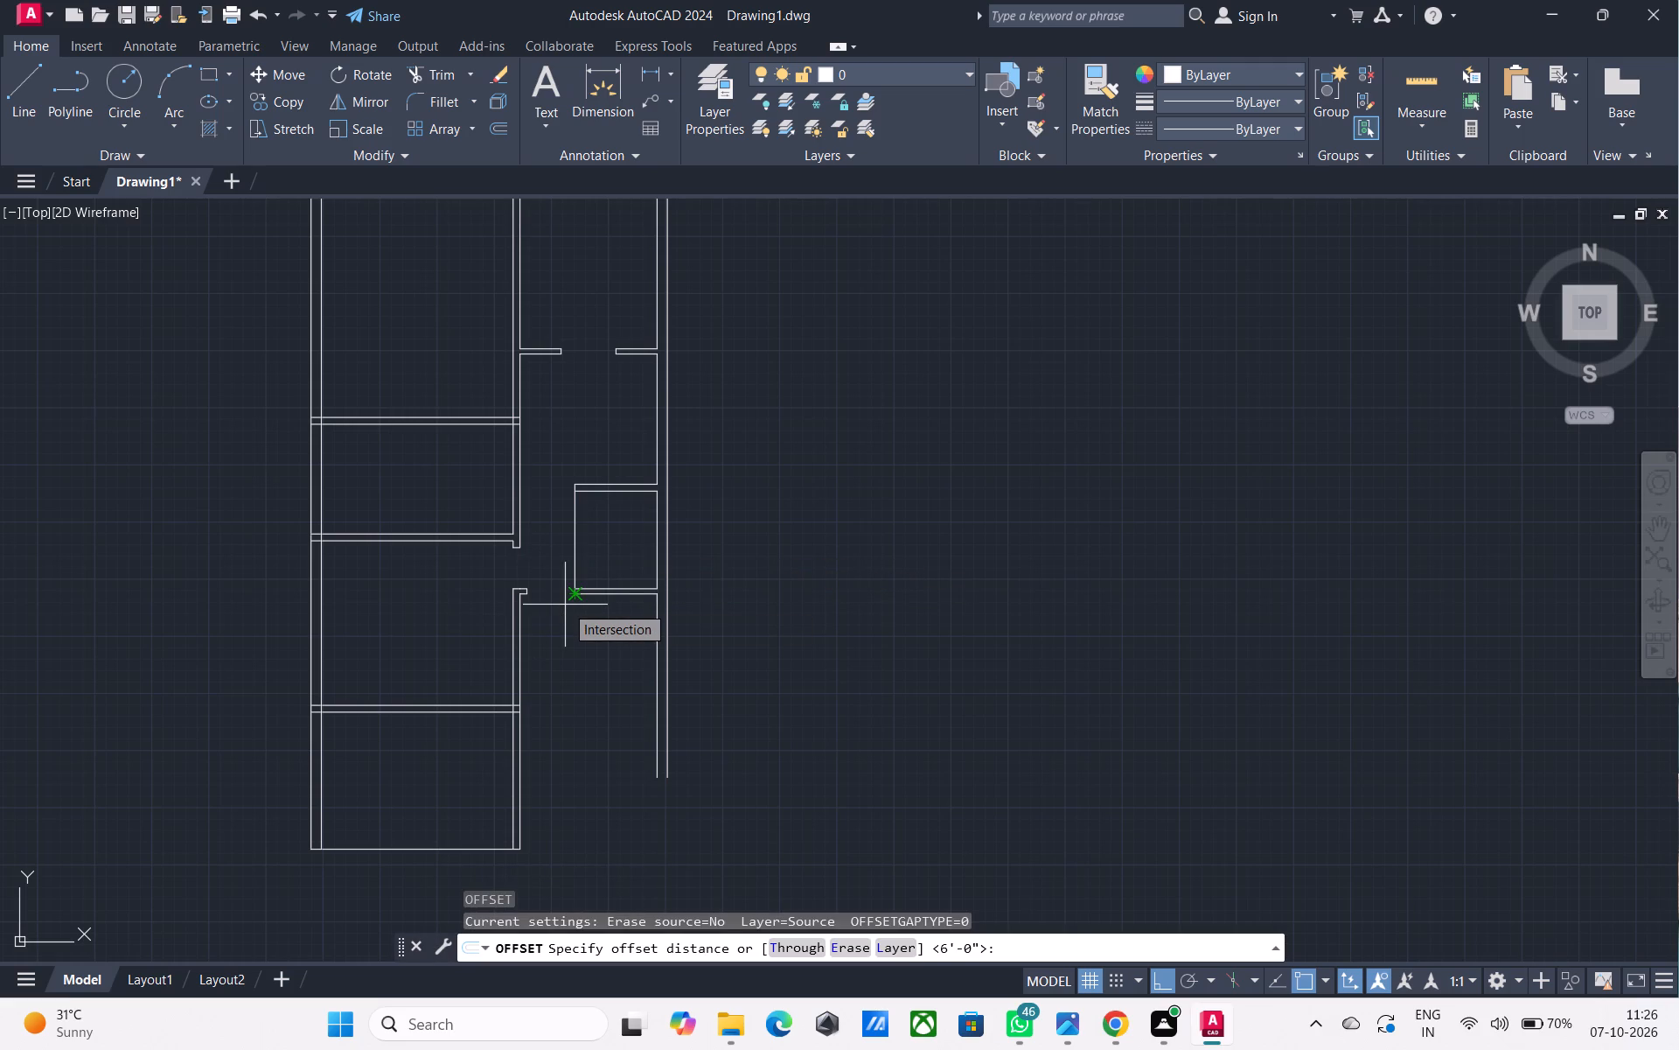
text(4.5")
key(Return)
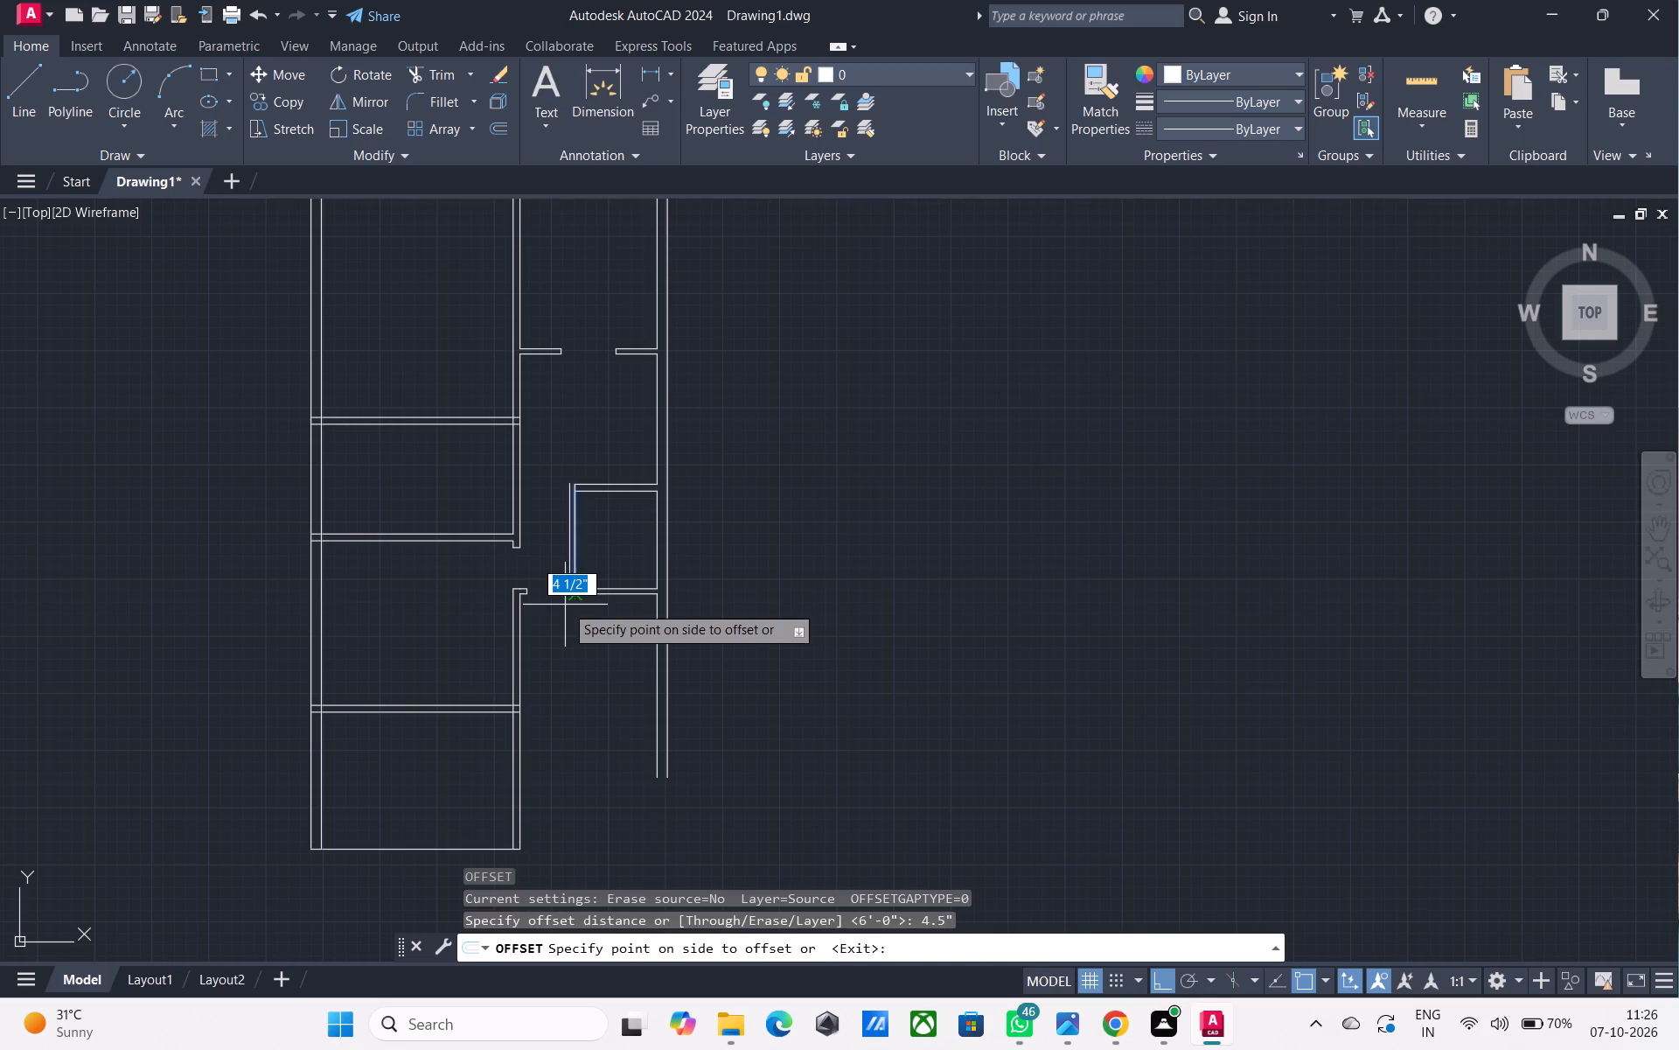
click(549, 607)
key(Escape)
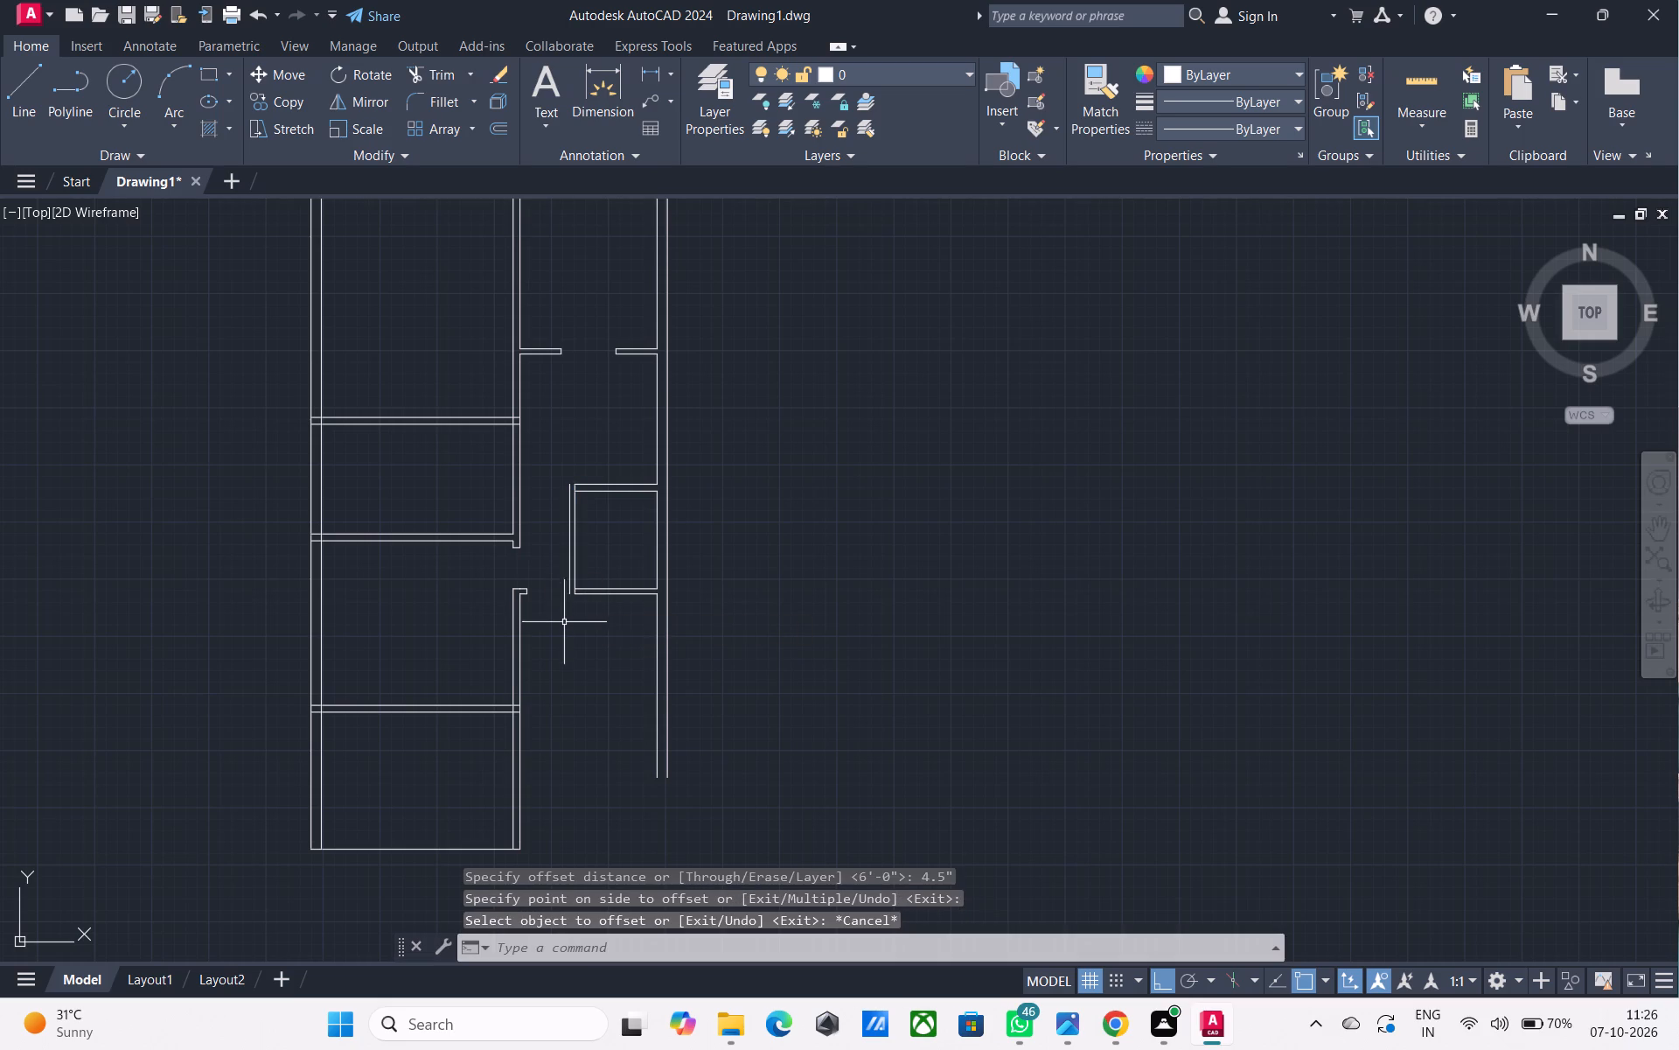
Extend the face lines of both right-hand partitions to the new outer vertical line.
key(e)
key(x)
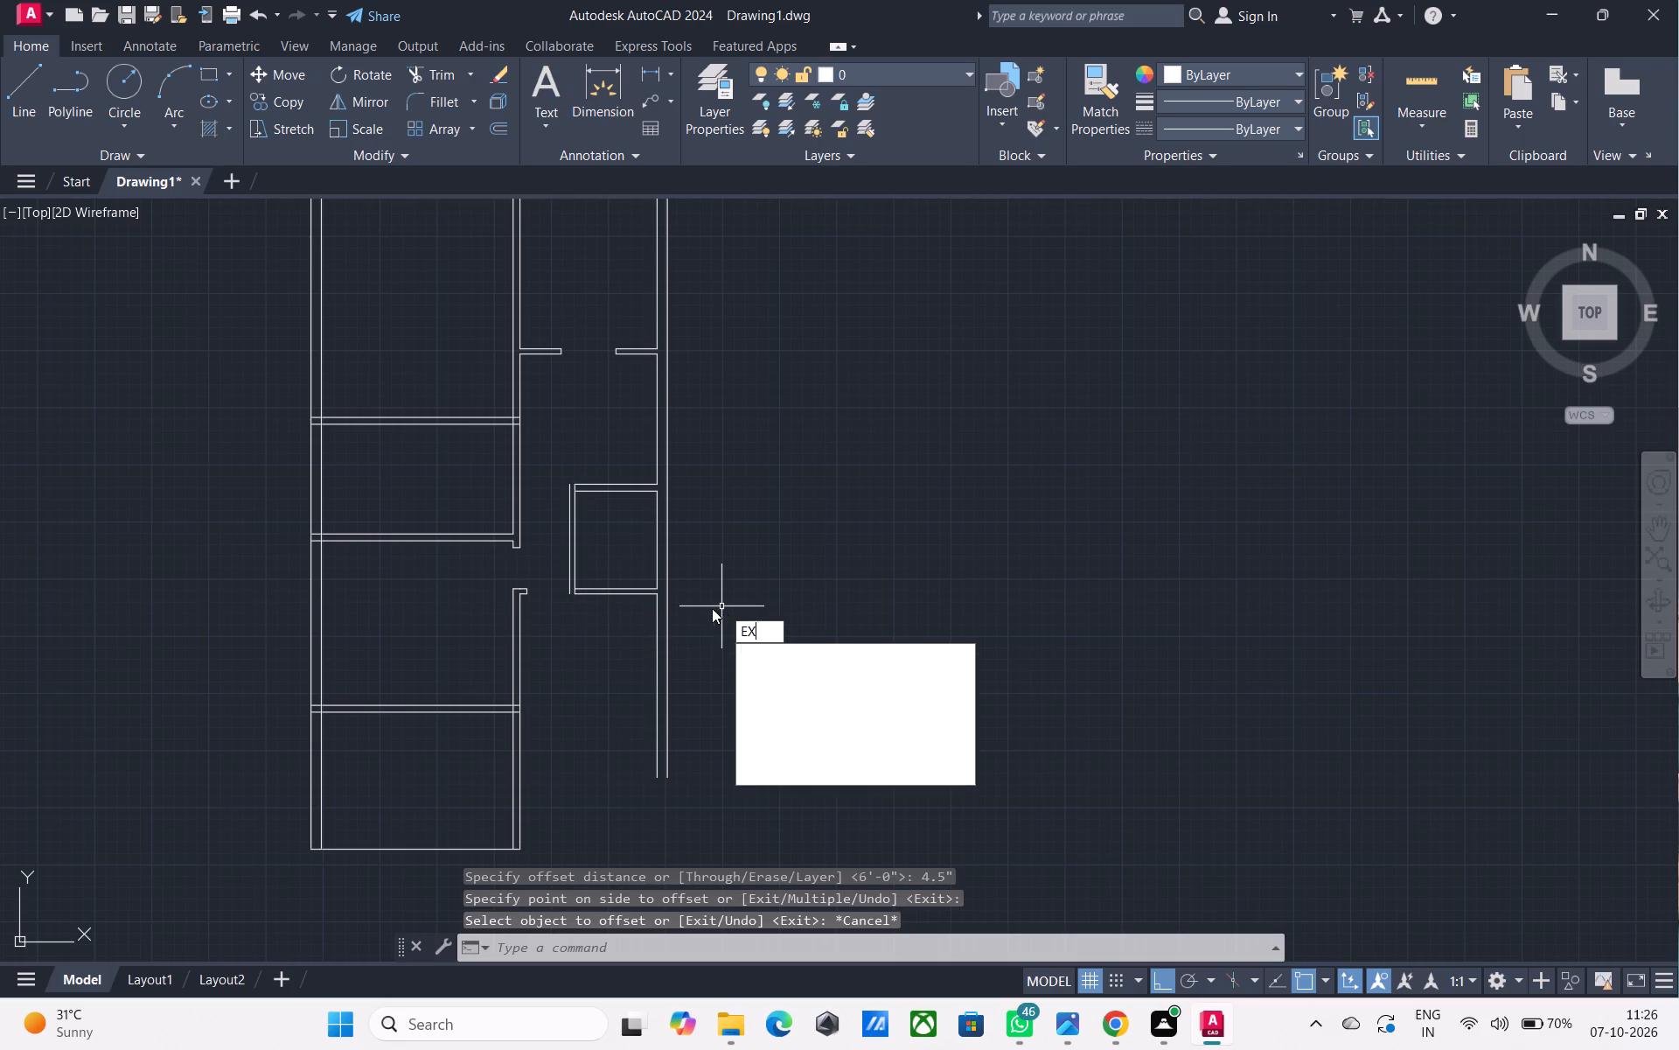
key(space)
click(589, 611)
click(596, 565)
click(602, 522)
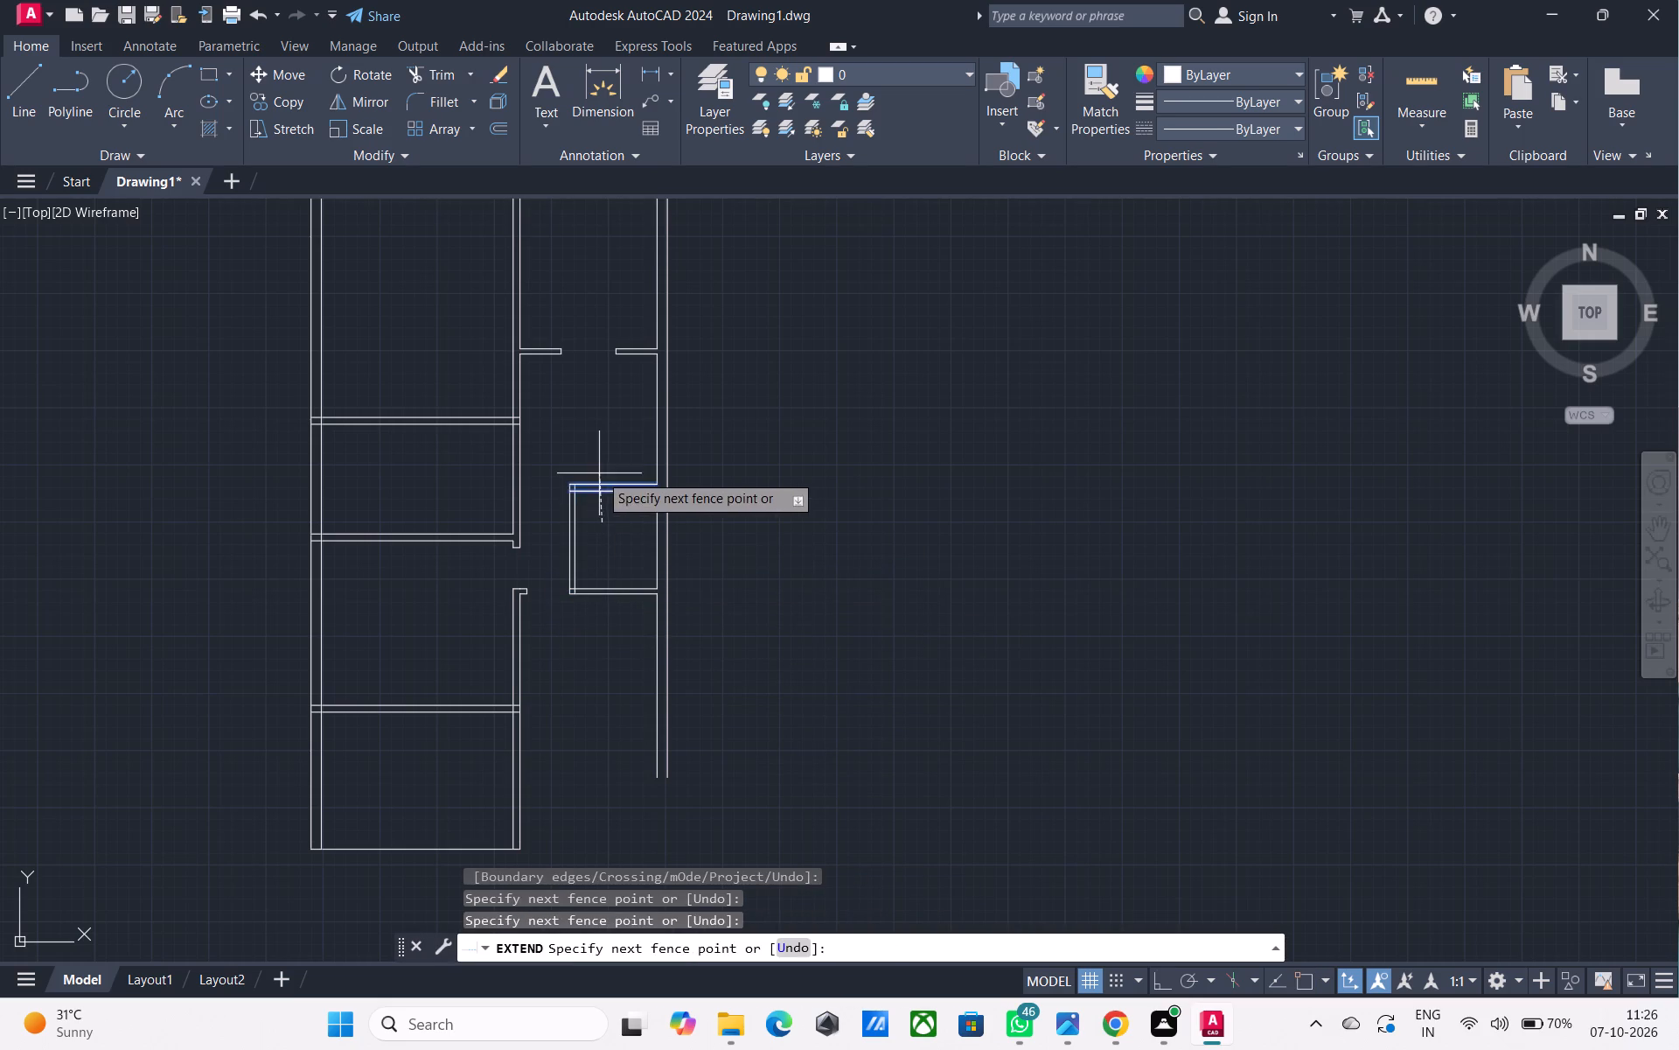
click(599, 473)
key(Escape)
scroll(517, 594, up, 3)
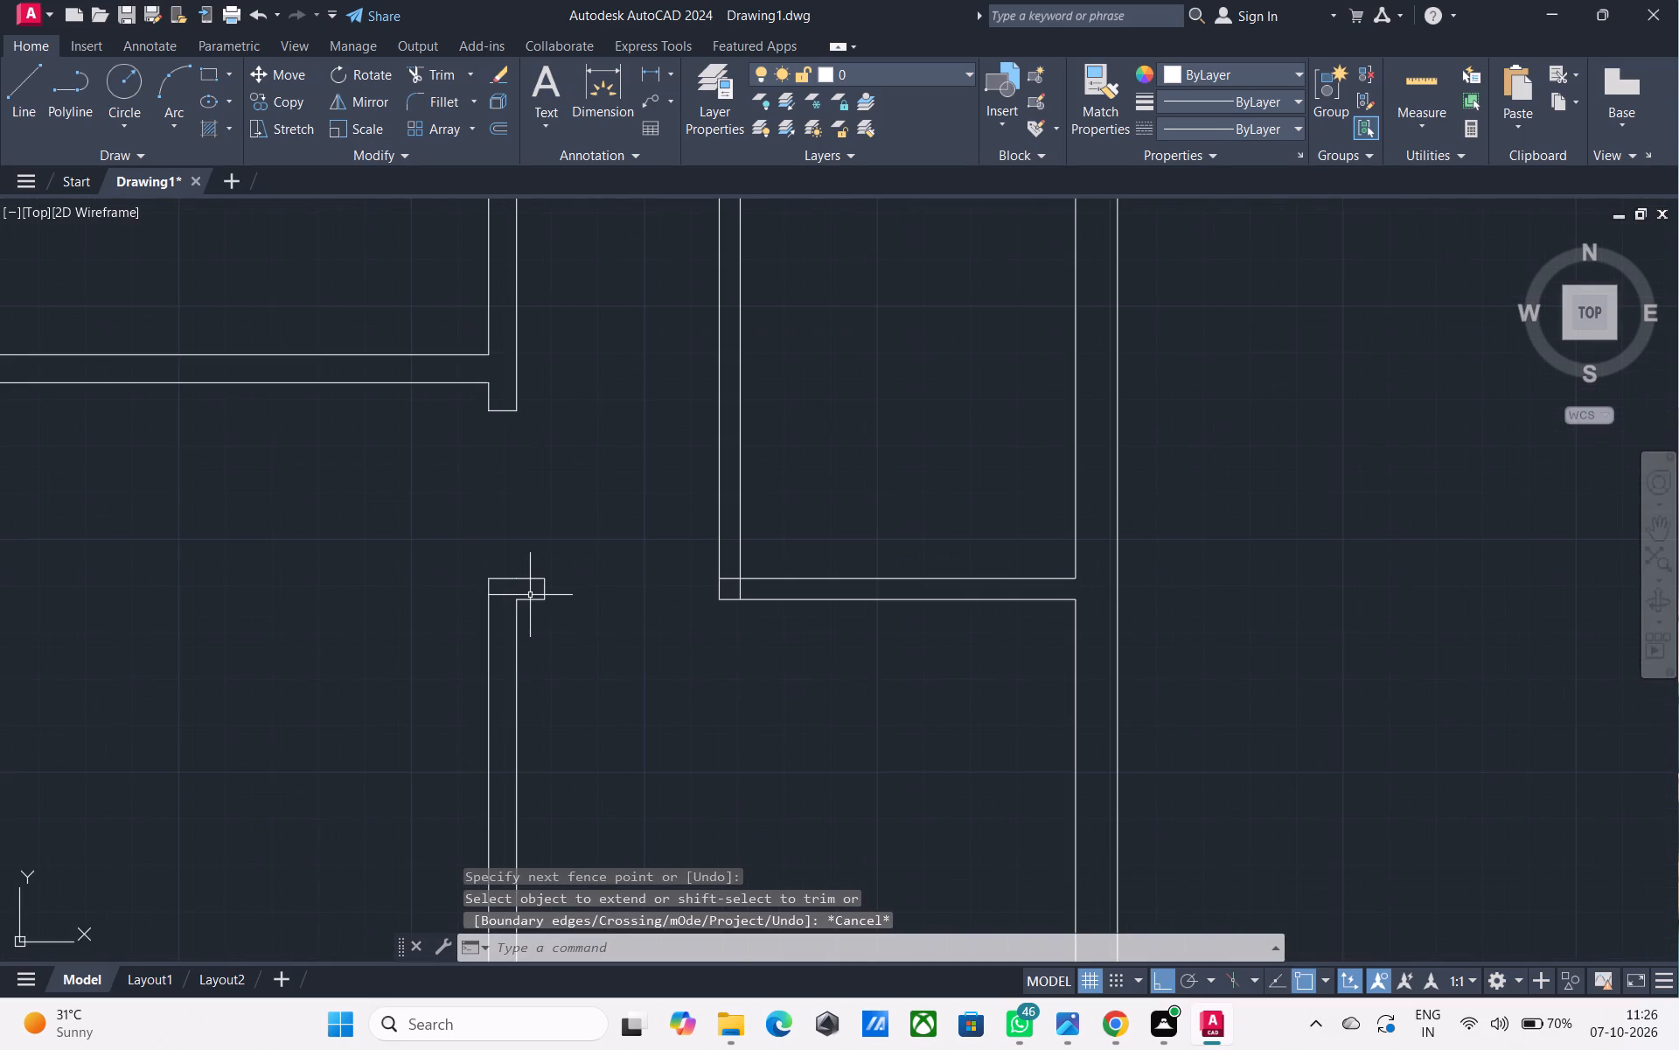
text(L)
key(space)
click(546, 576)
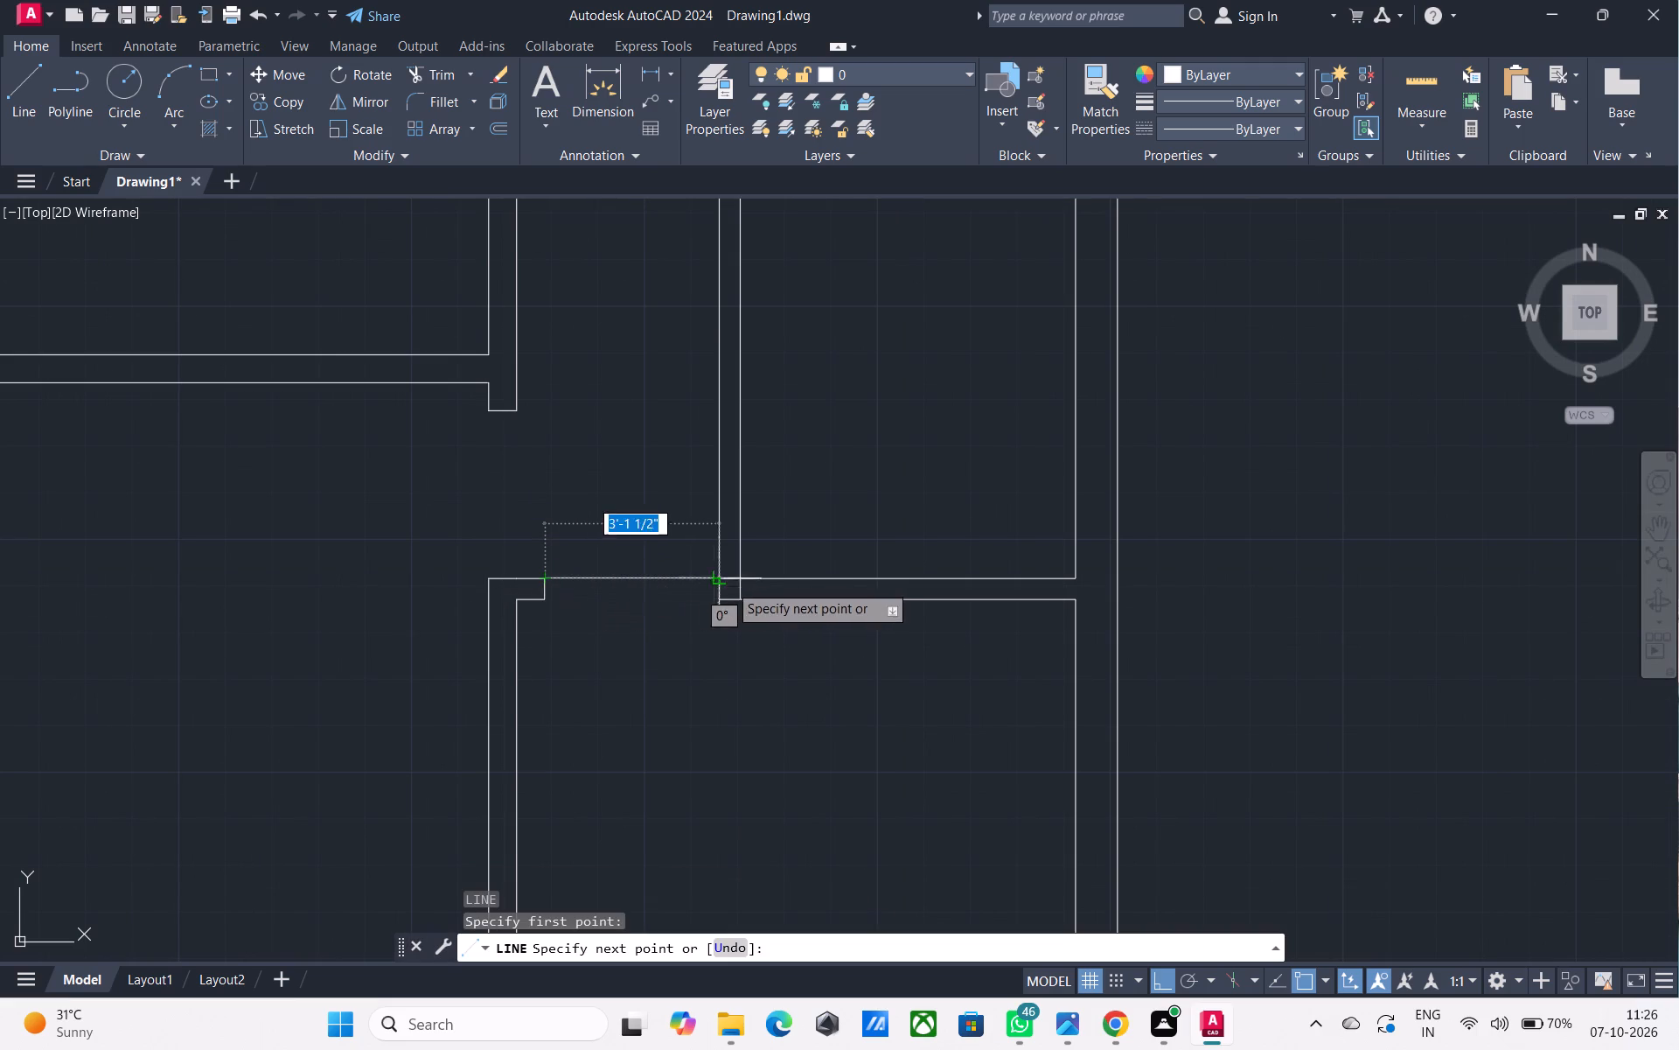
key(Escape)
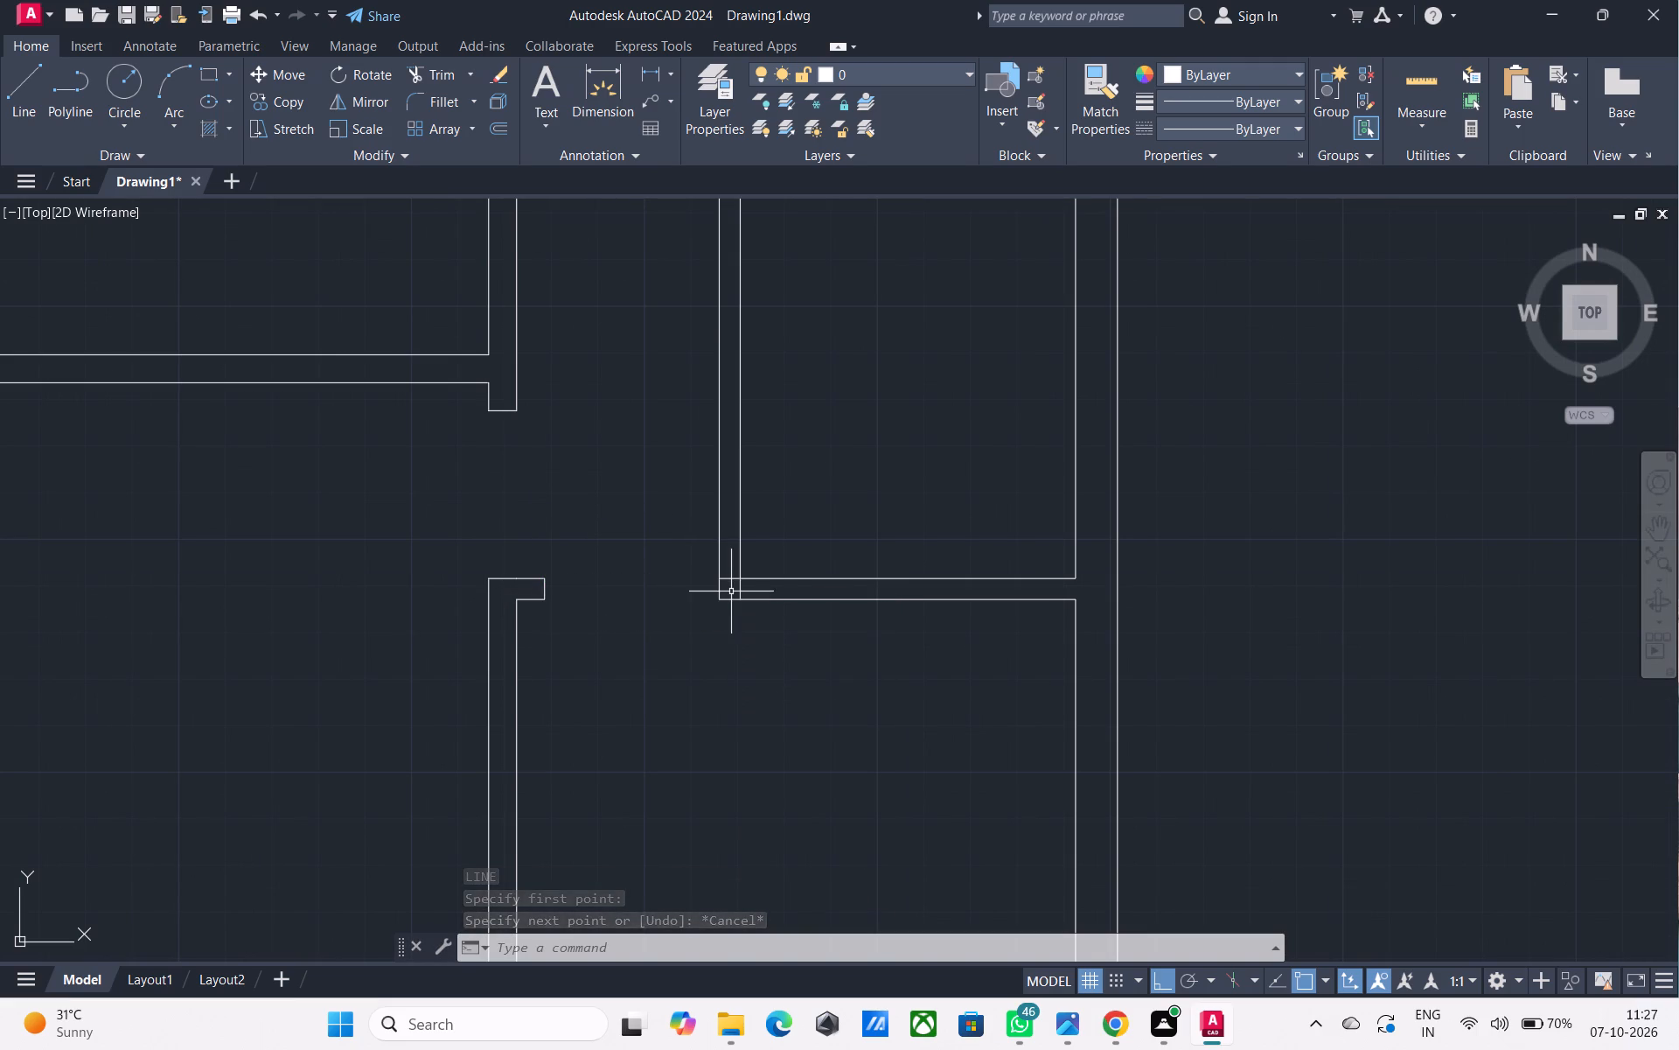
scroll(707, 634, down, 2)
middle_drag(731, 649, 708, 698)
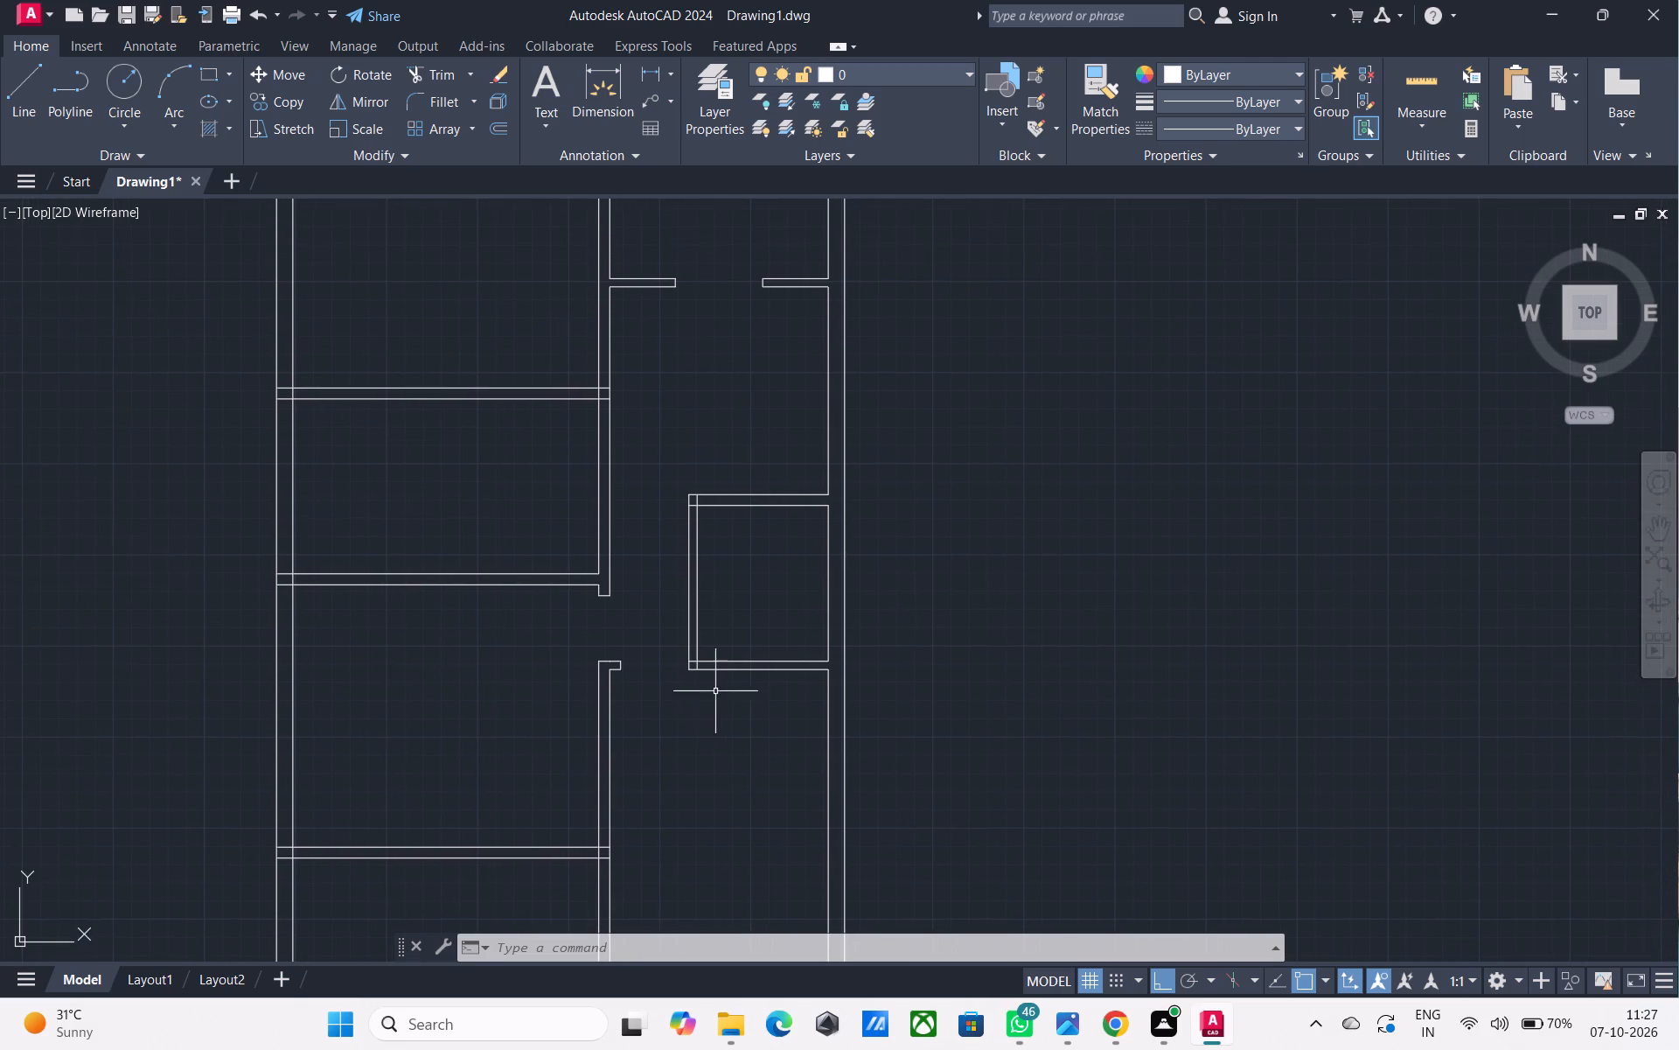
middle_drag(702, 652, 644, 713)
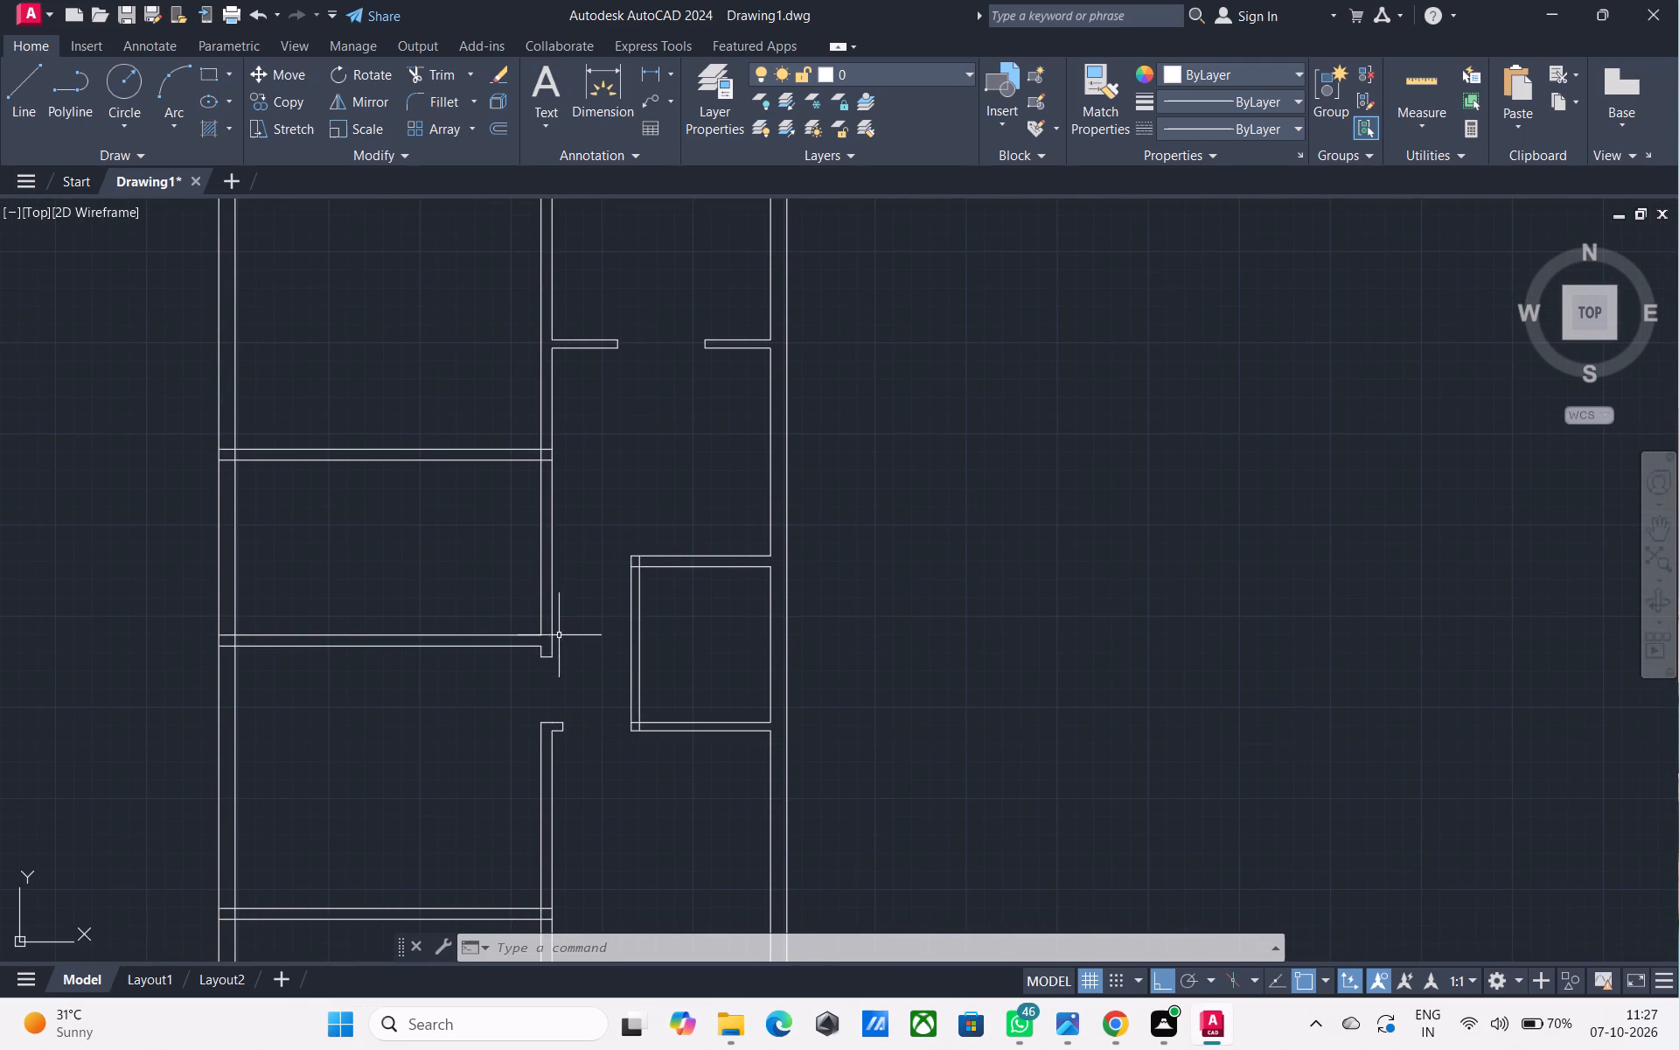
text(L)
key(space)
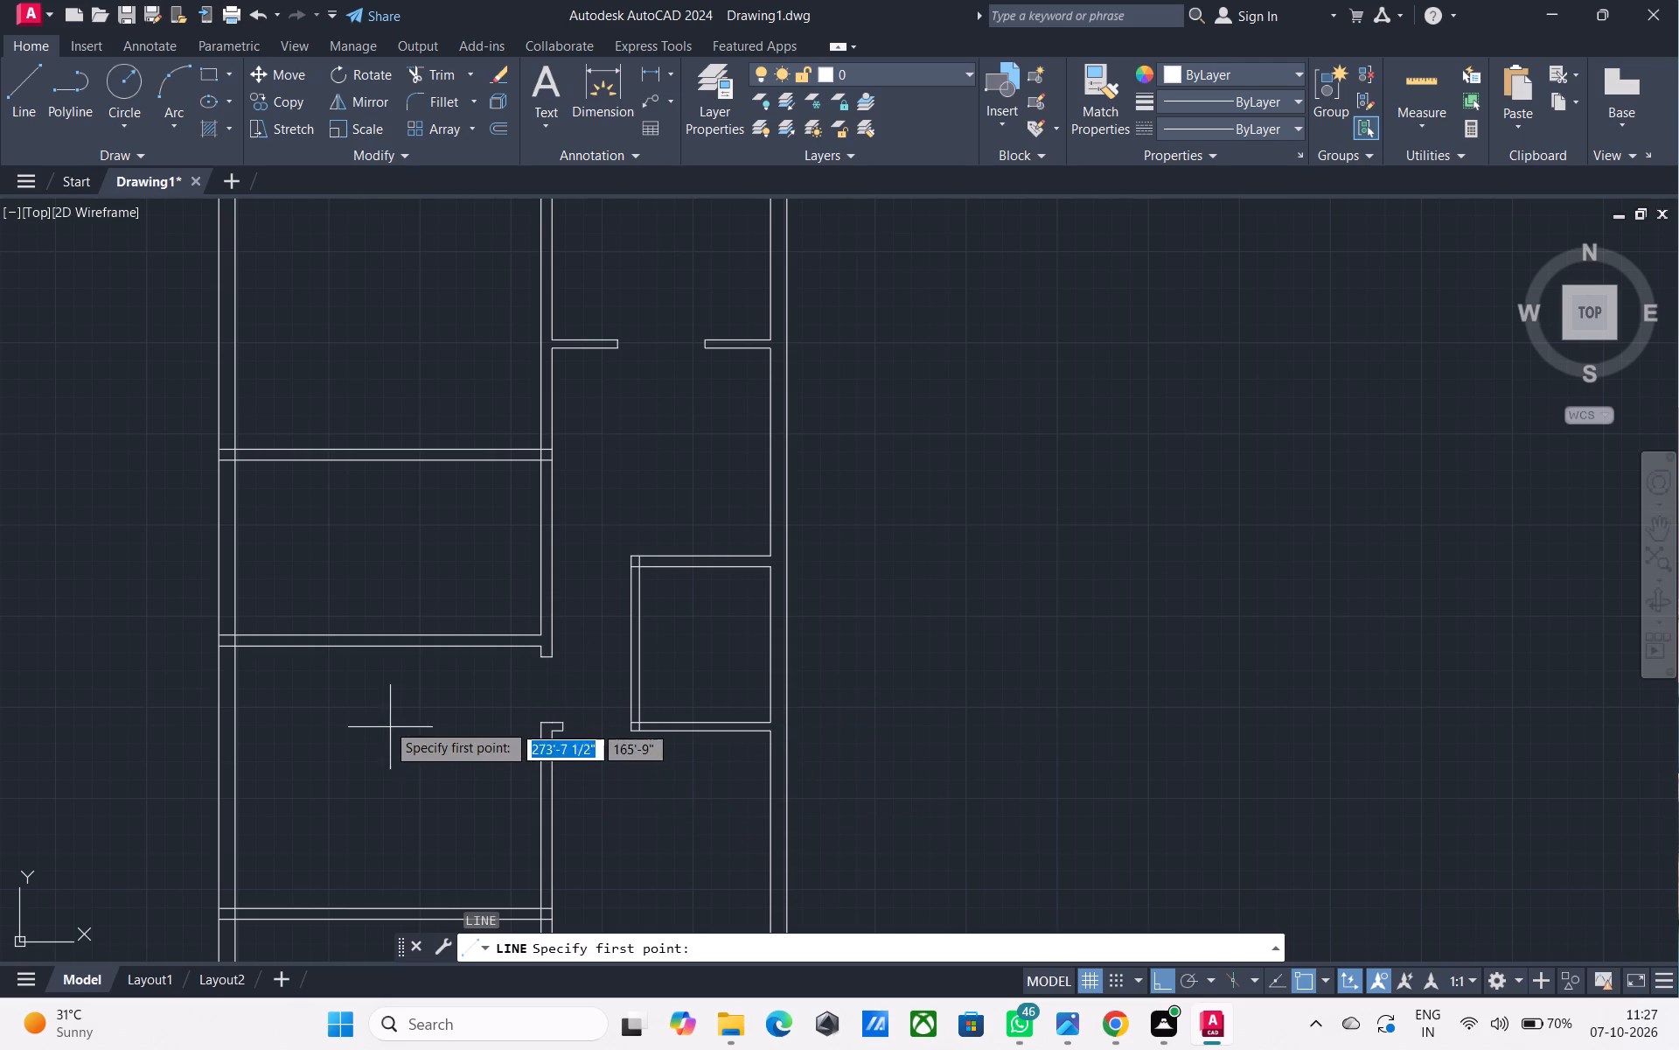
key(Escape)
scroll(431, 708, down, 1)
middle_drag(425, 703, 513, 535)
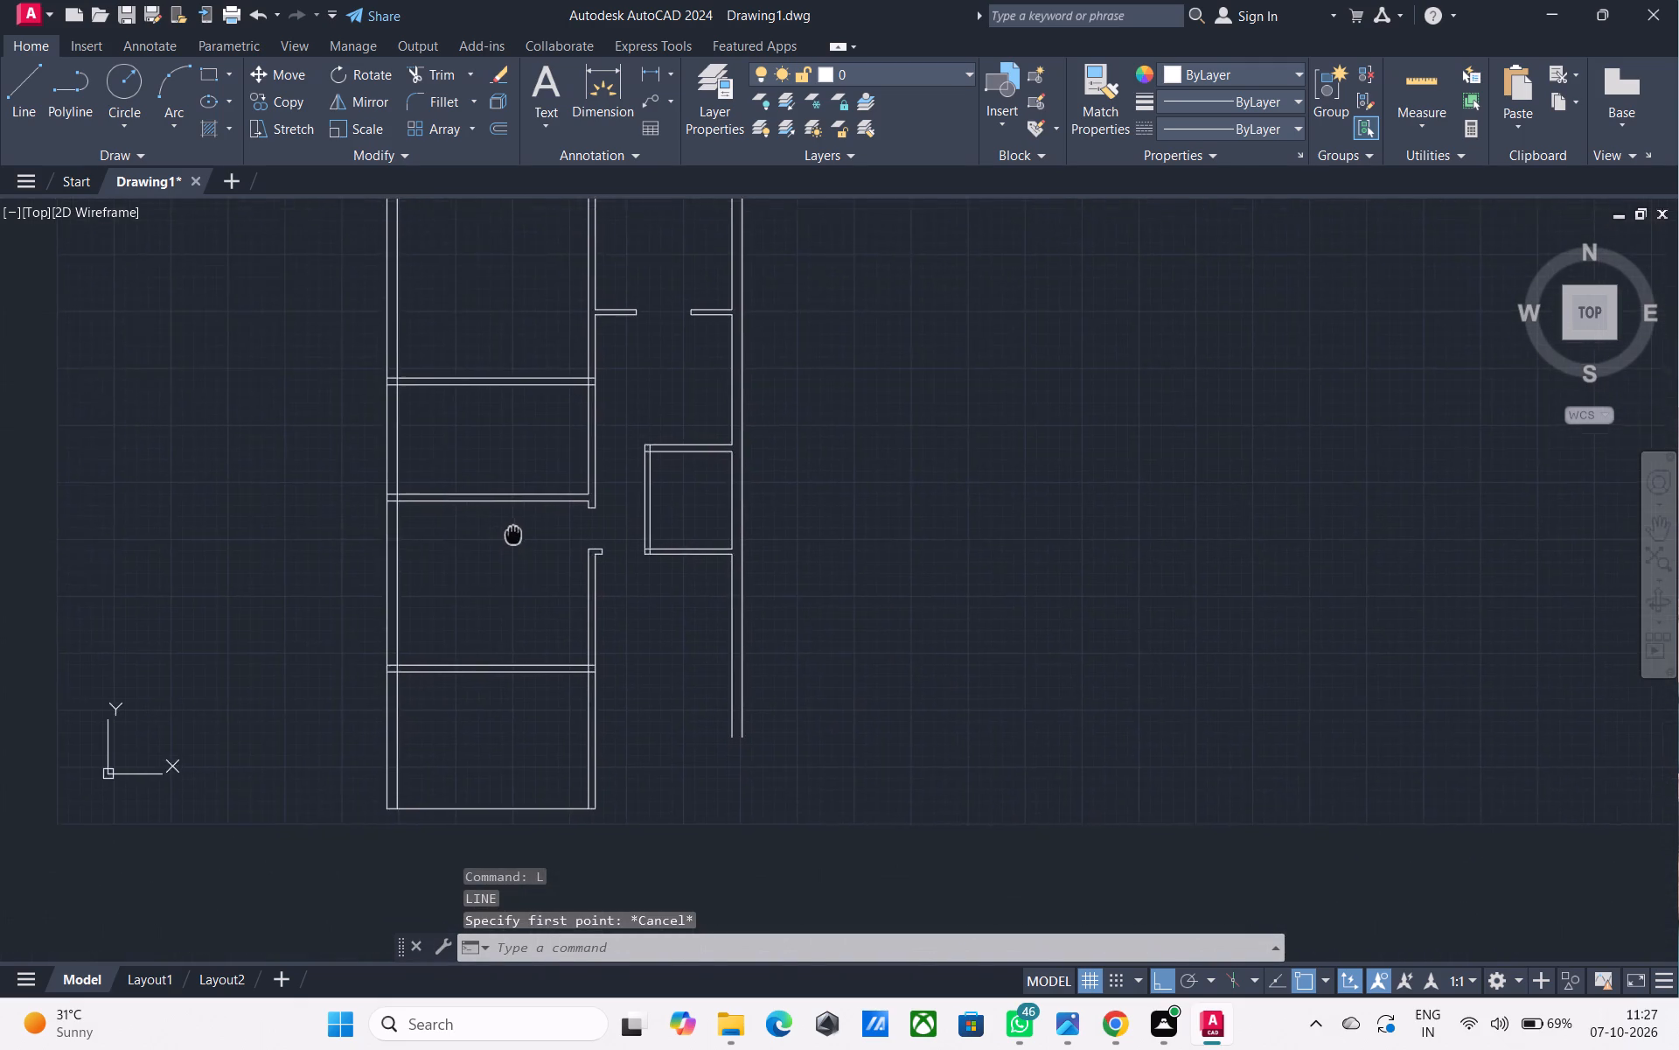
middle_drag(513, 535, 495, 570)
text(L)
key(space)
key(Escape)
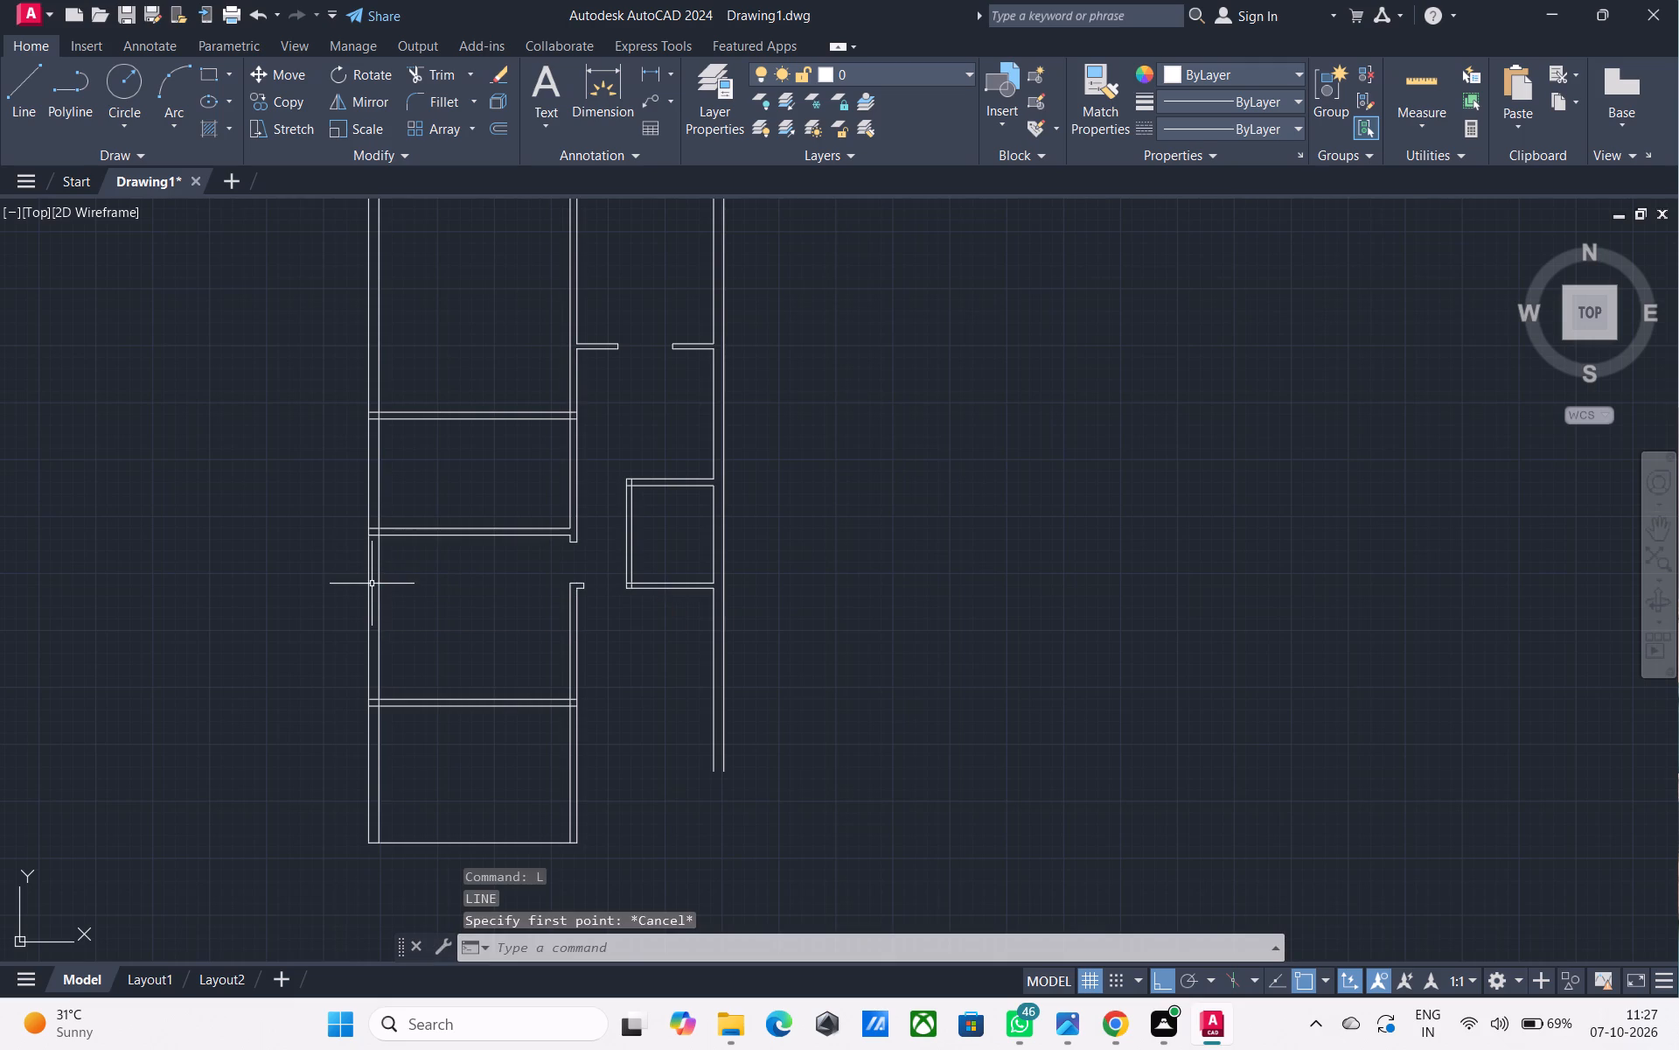
Trim the left outer wall's inner face line between the two faces of the partition just above the middle wall's opening.
text(TR)
key(space)
scroll(380, 535, up, 3)
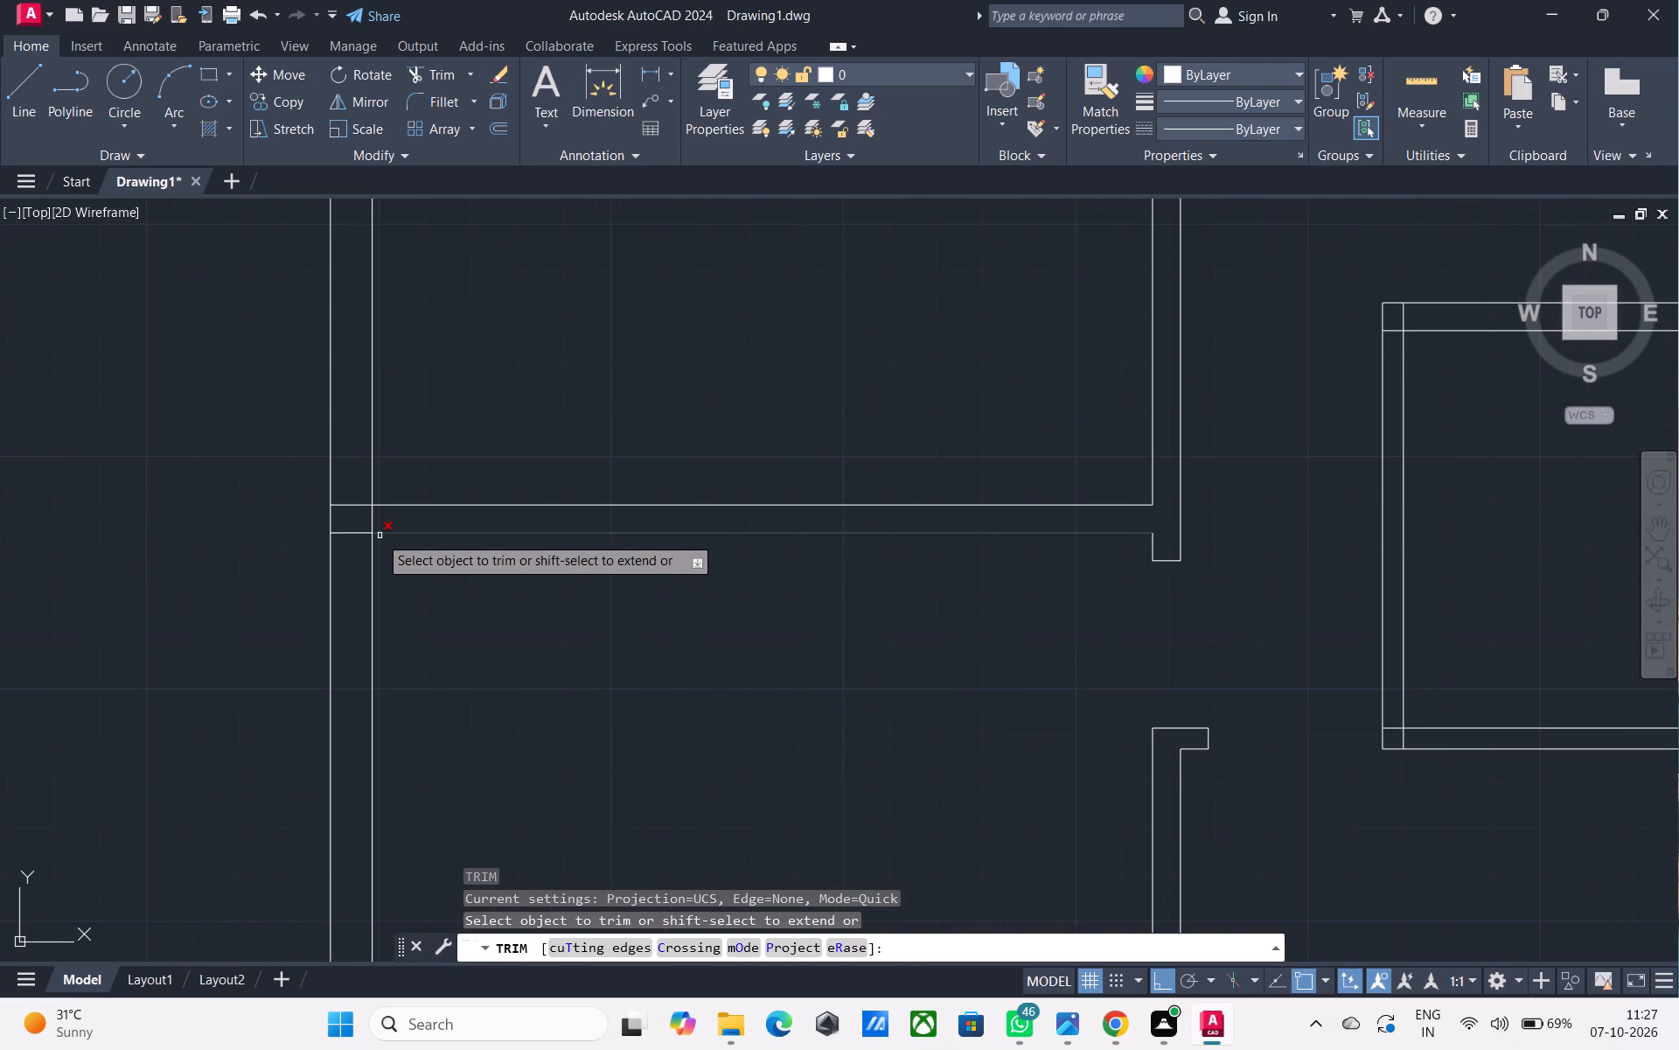
click(373, 528)
key(Escape)
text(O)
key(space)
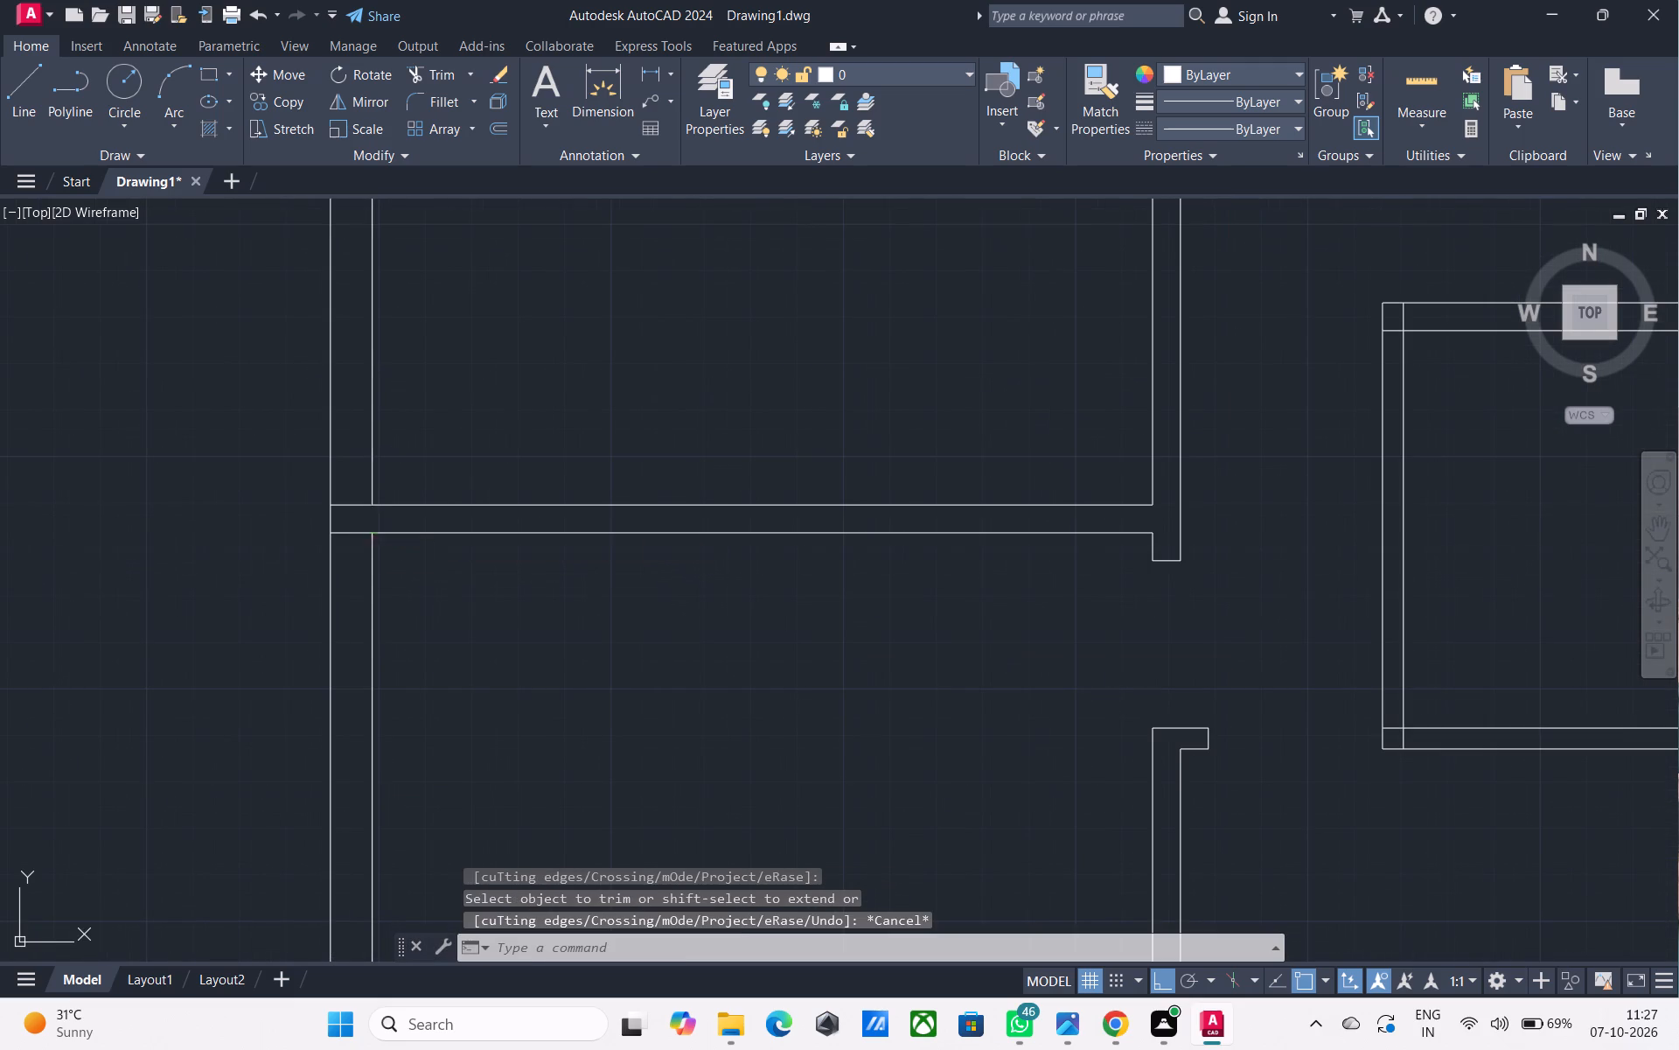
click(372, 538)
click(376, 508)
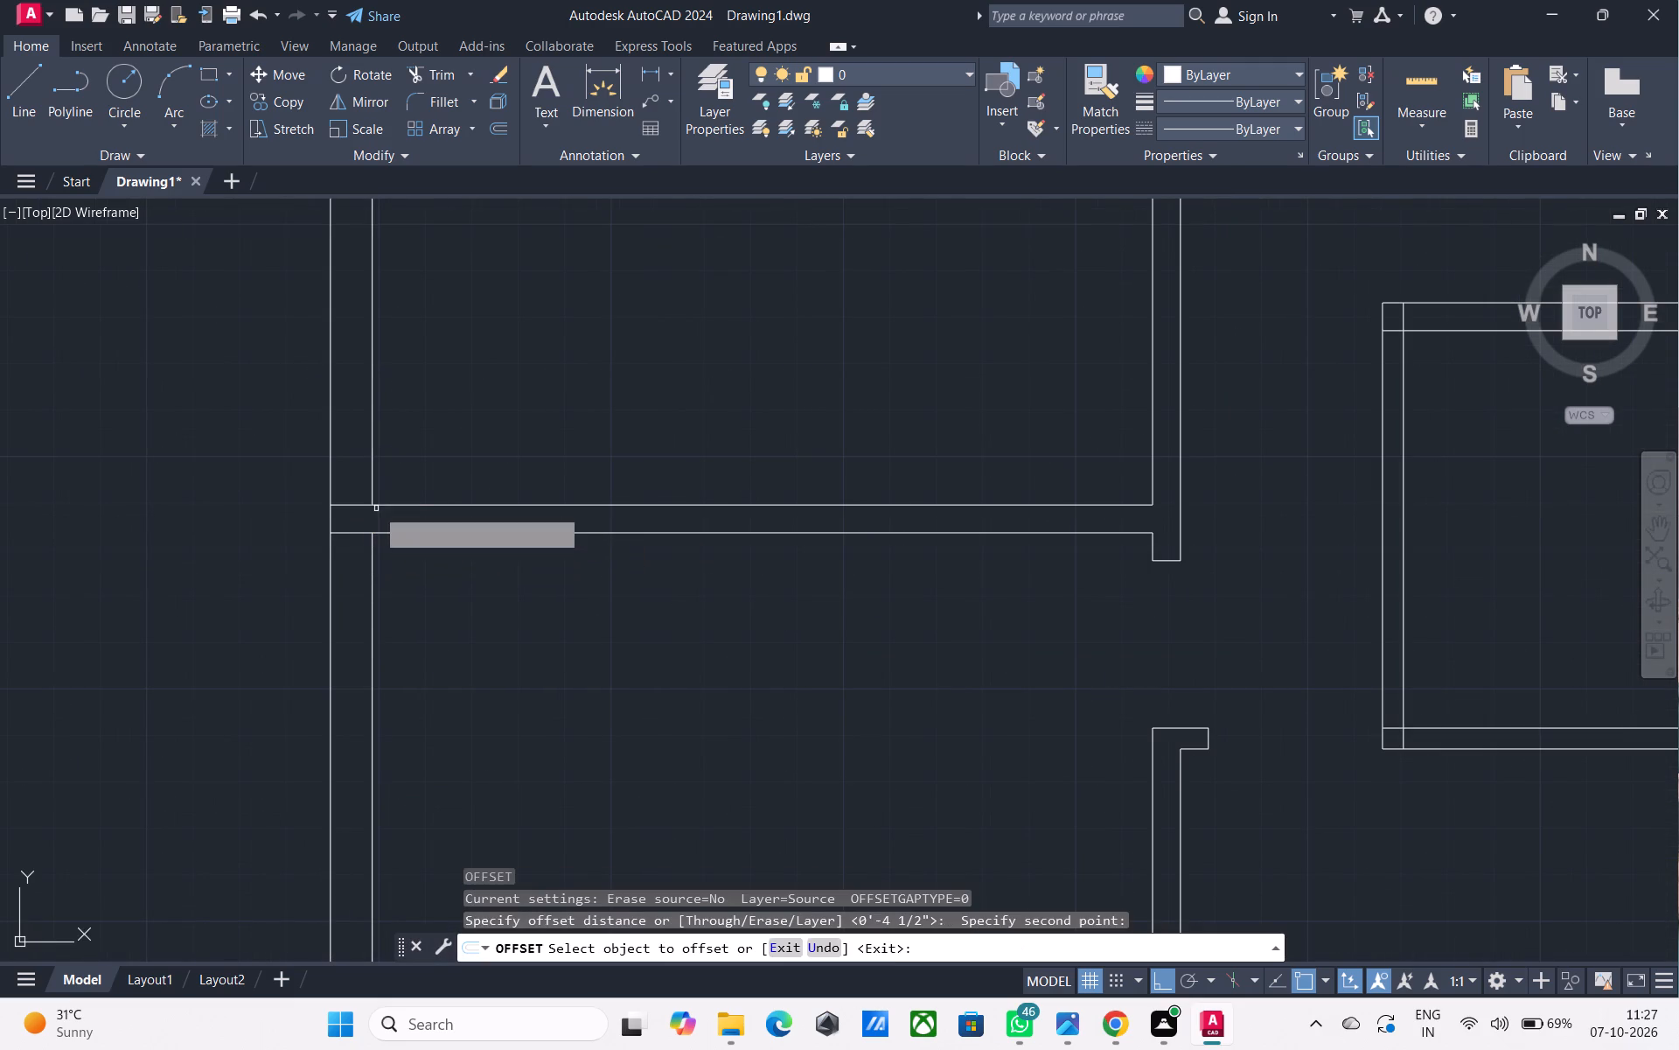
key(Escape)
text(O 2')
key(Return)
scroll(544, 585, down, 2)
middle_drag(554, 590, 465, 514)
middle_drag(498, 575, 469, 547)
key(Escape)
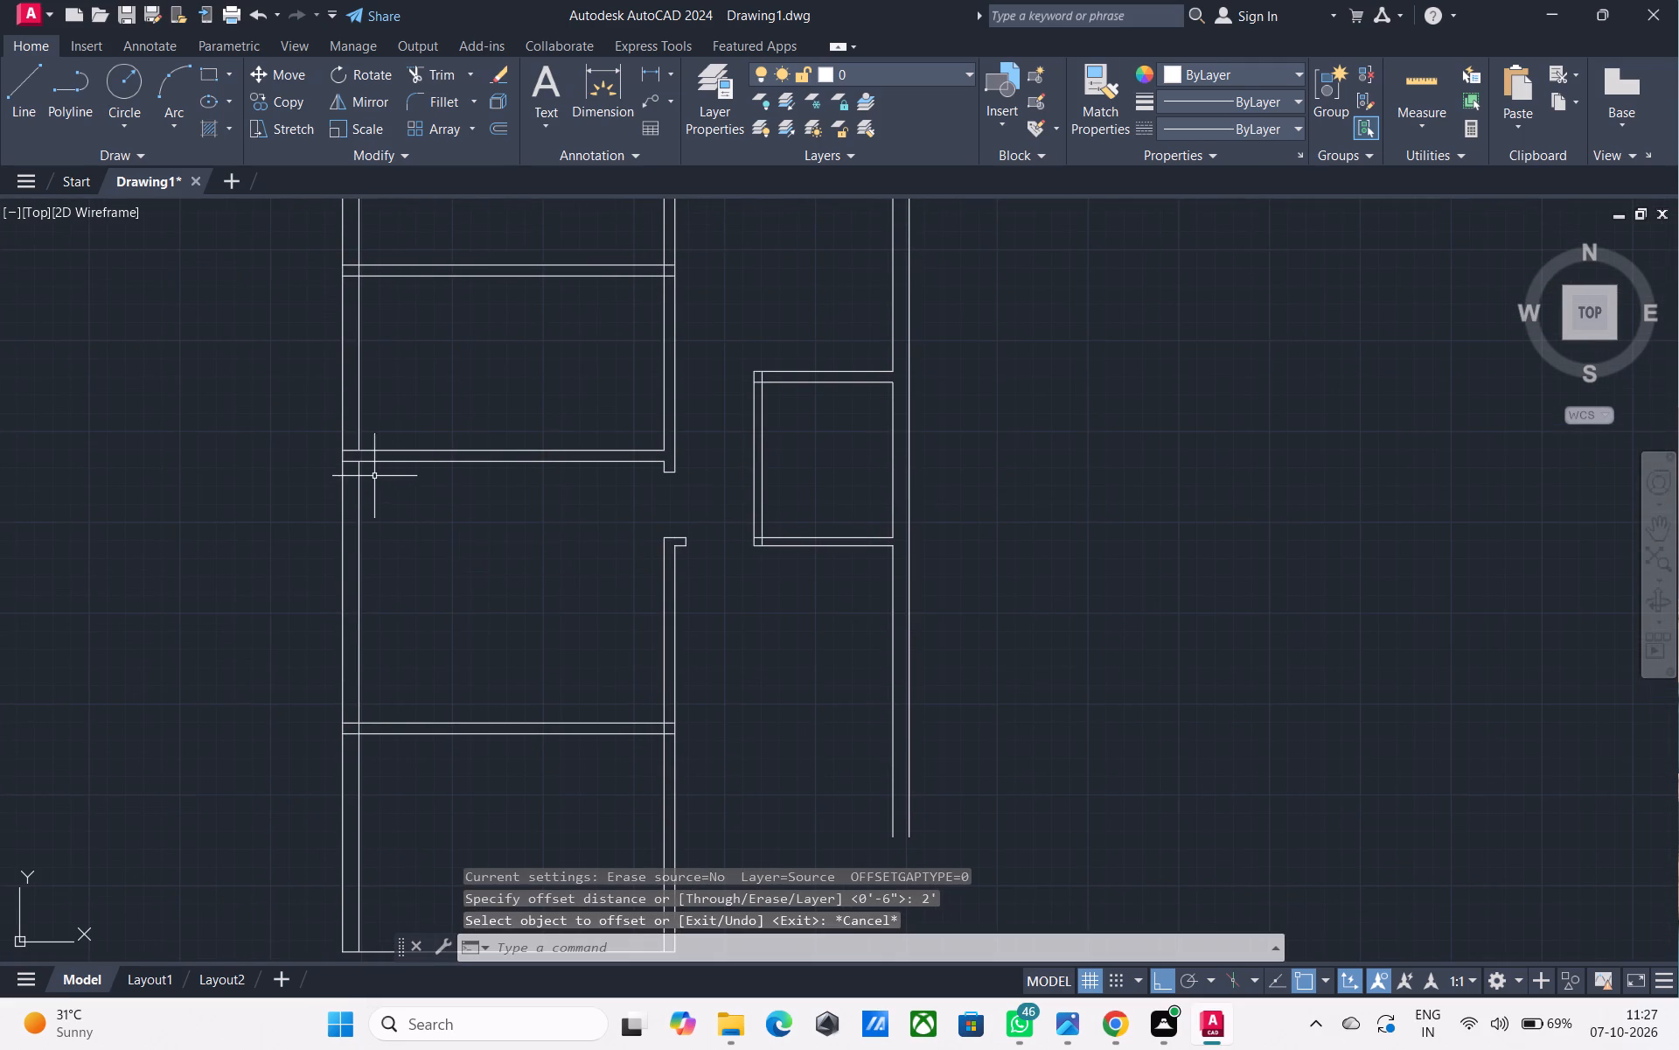
Draw a short vertical line closing the gap in the left outer wall's inner face between the partition's two faces.
text(L)
key(space)
scroll(371, 465, up, 3)
click(316, 452)
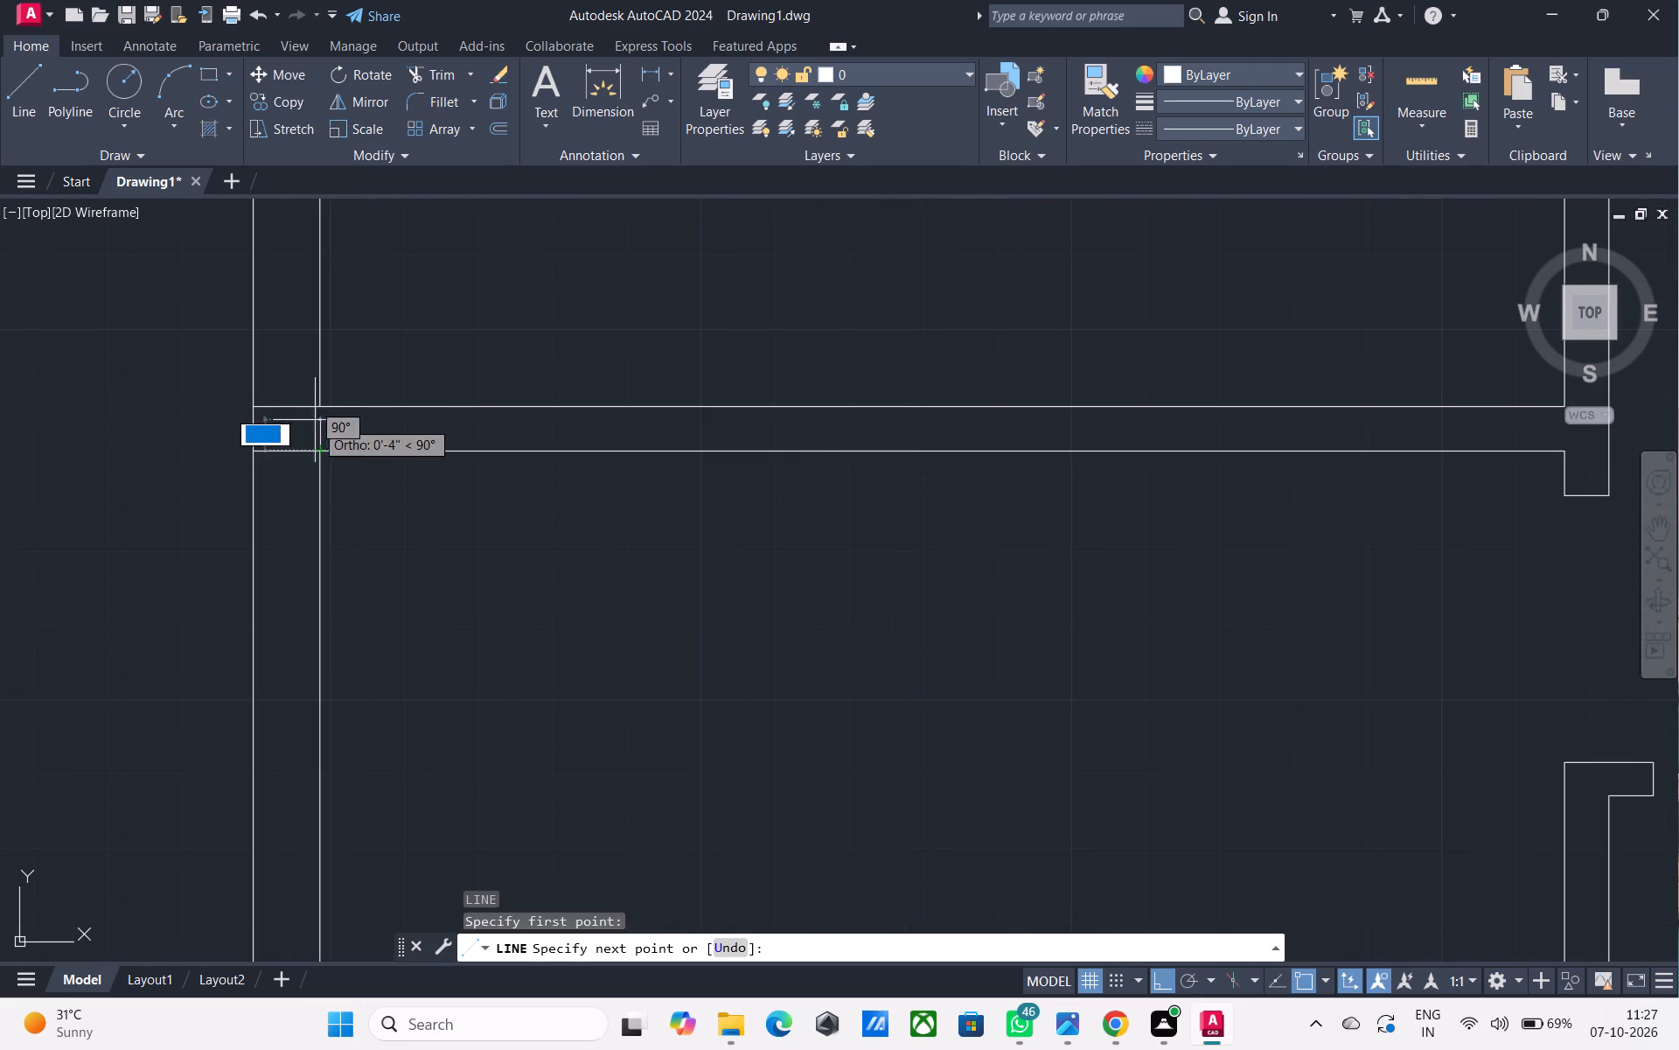
click(322, 409)
key(Escape)
Offset the short closing line on the left outer wall's inner face 2' to the right, inside the partition.
key(o)
key(space)
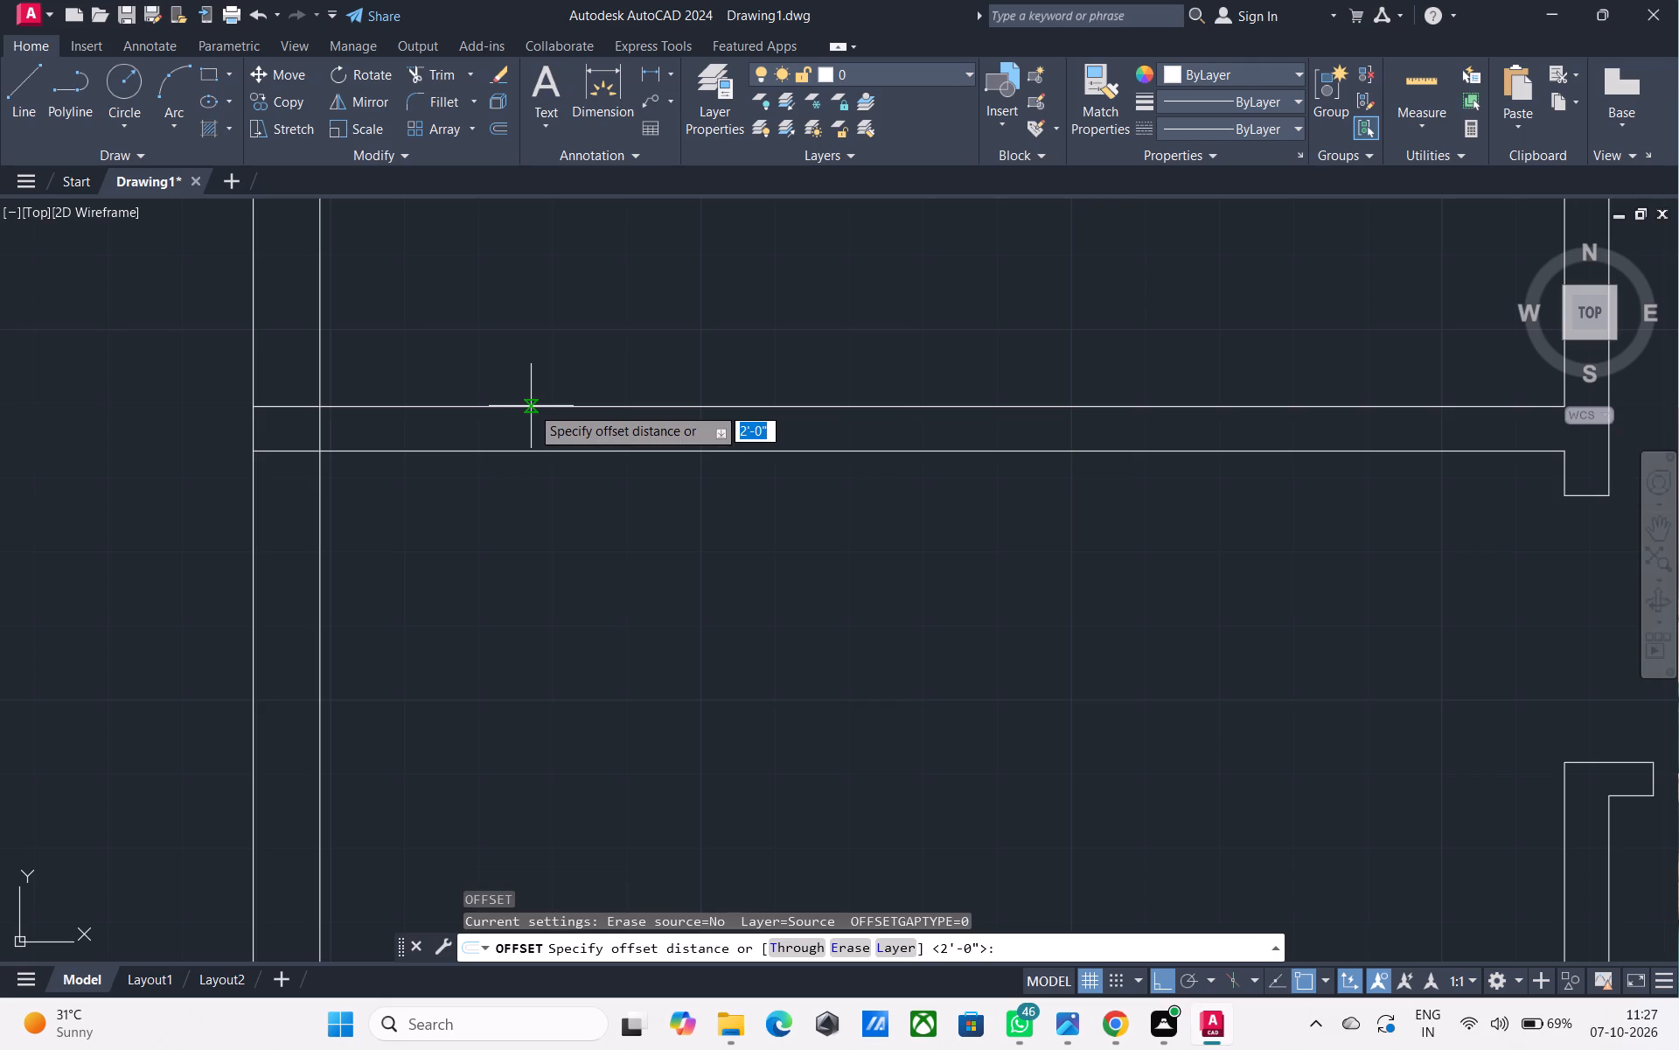
key(space)
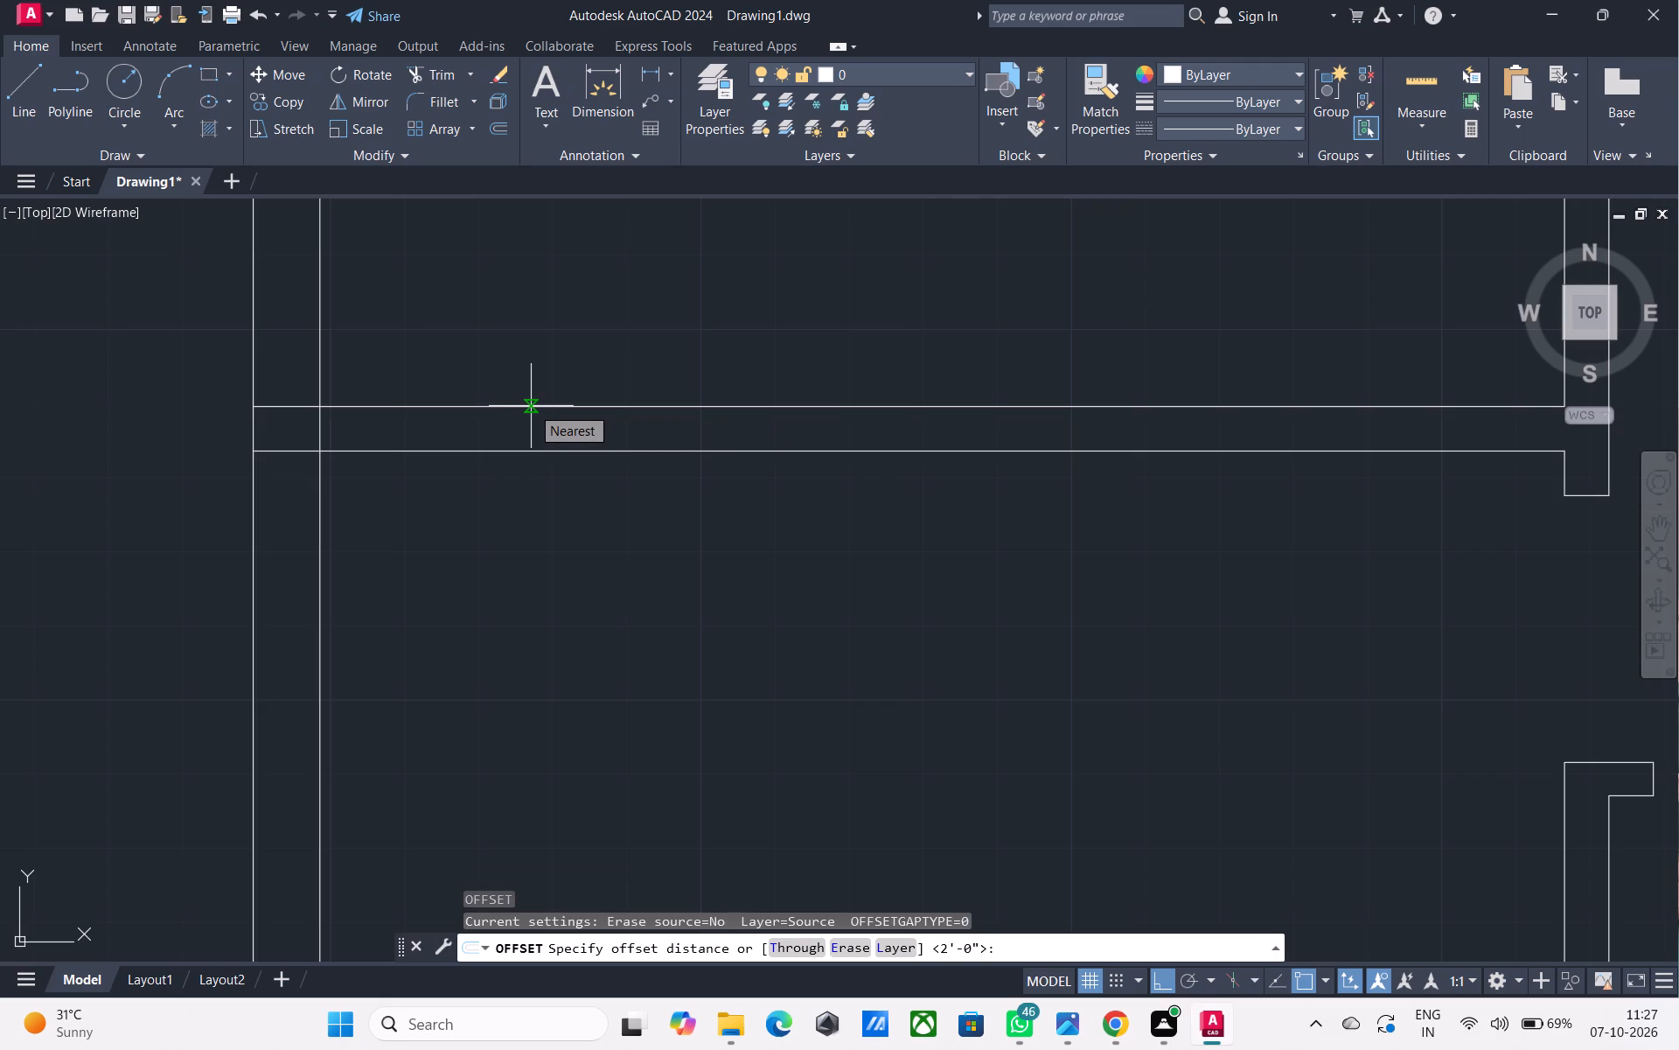
click(320, 422)
drag(659, 431, 795, 439)
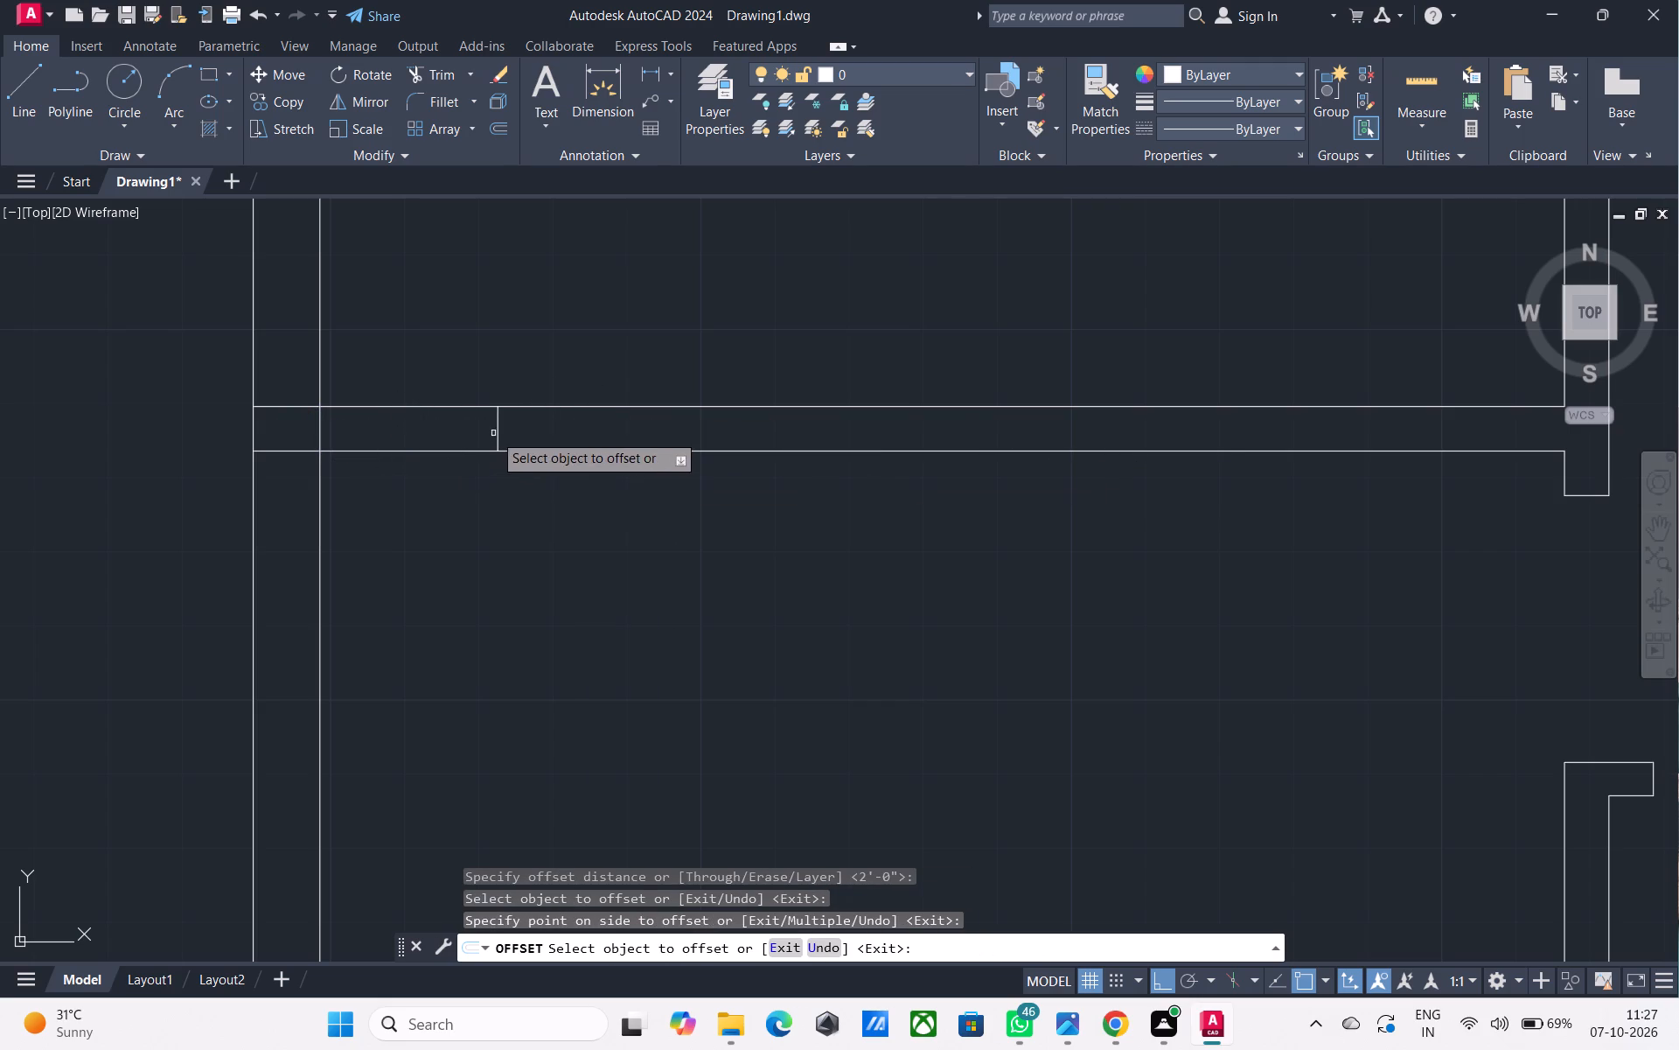
key(Escape)
Trim both partition faces to the right of the new short line, leaving a 2' stub at the left outer wall.
text(TR)
key(space)
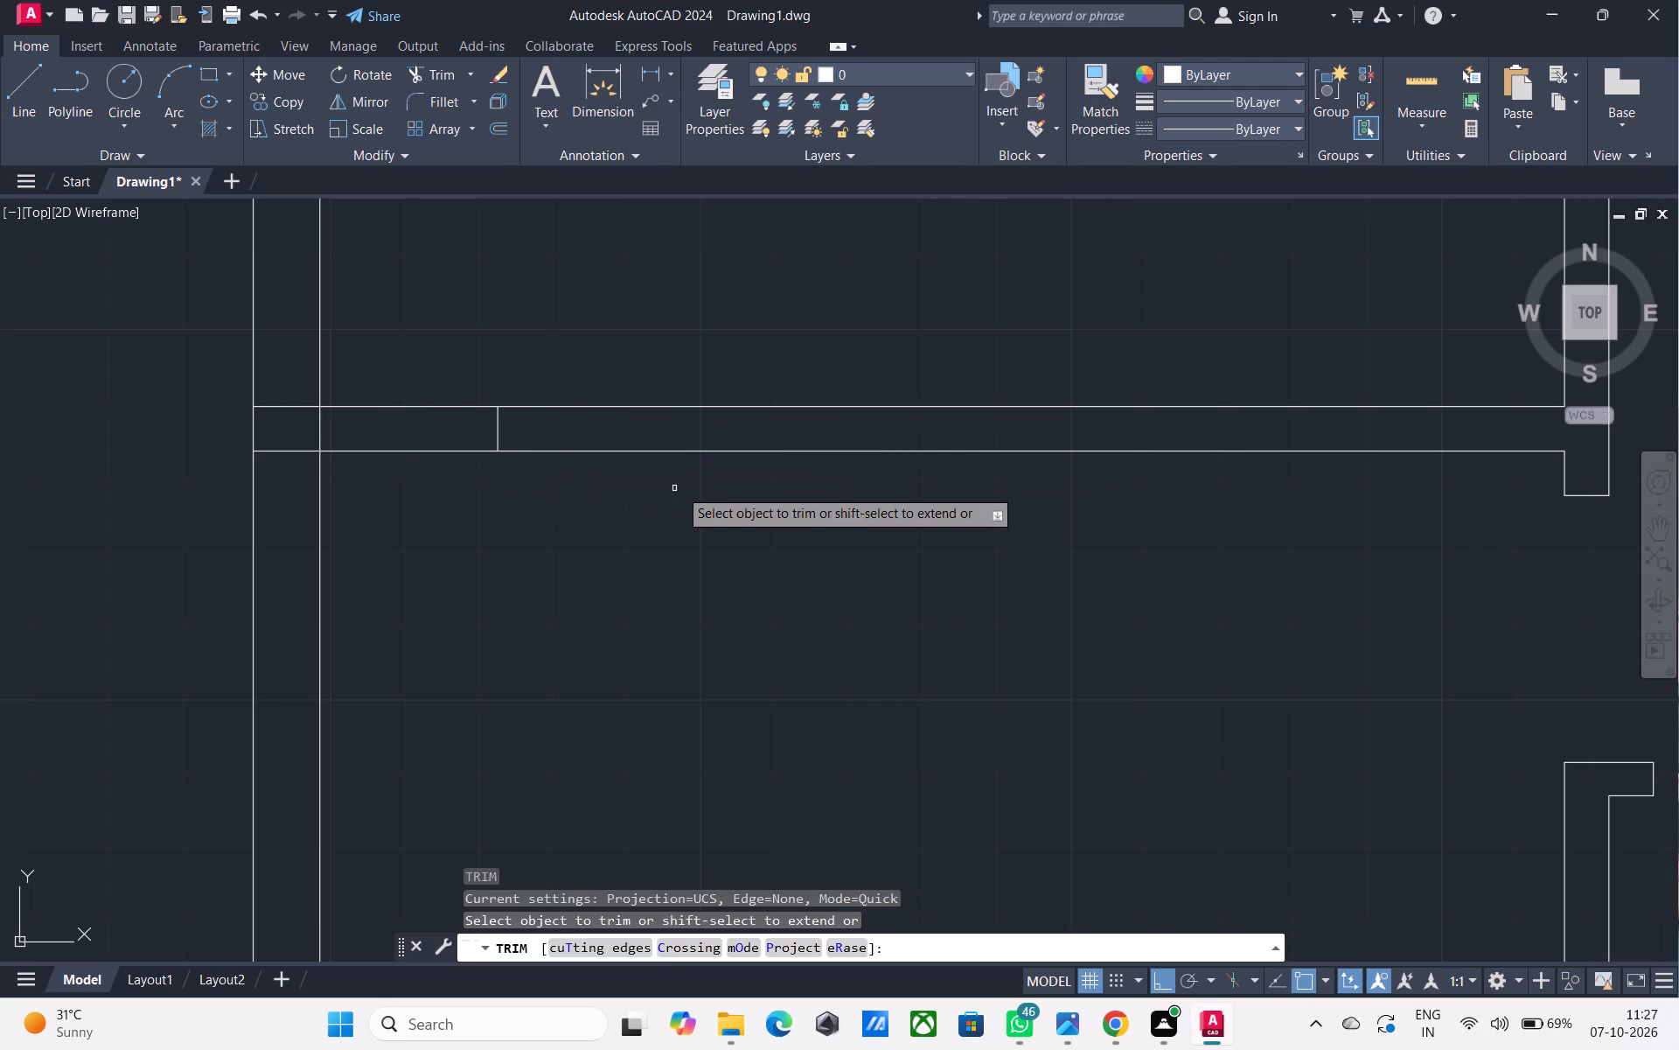
click(684, 488)
click(707, 371)
Trim away the middle wall between the upper-left room's bottom partition and the opening below, including its leftover end pieces.
scroll(716, 458, down, 1)
scroll(839, 535, down, 1)
middle_drag(833, 536, 583, 540)
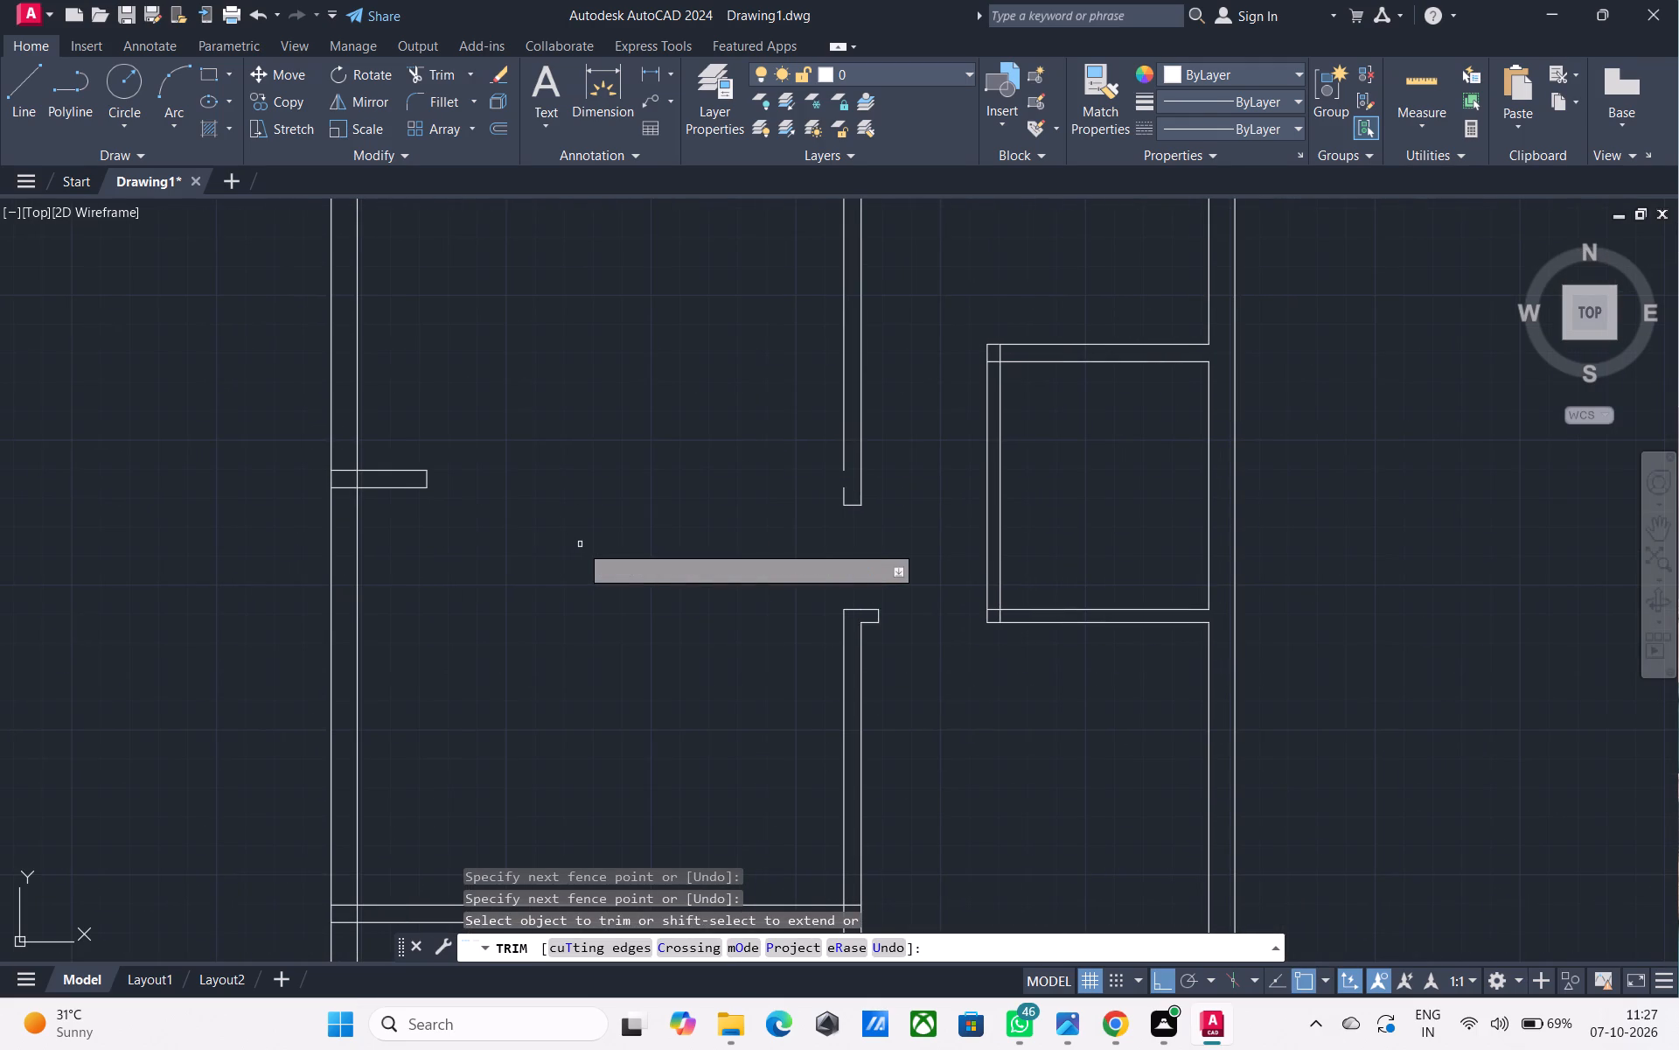
middle_drag(637, 538, 582, 756)
click(832, 531)
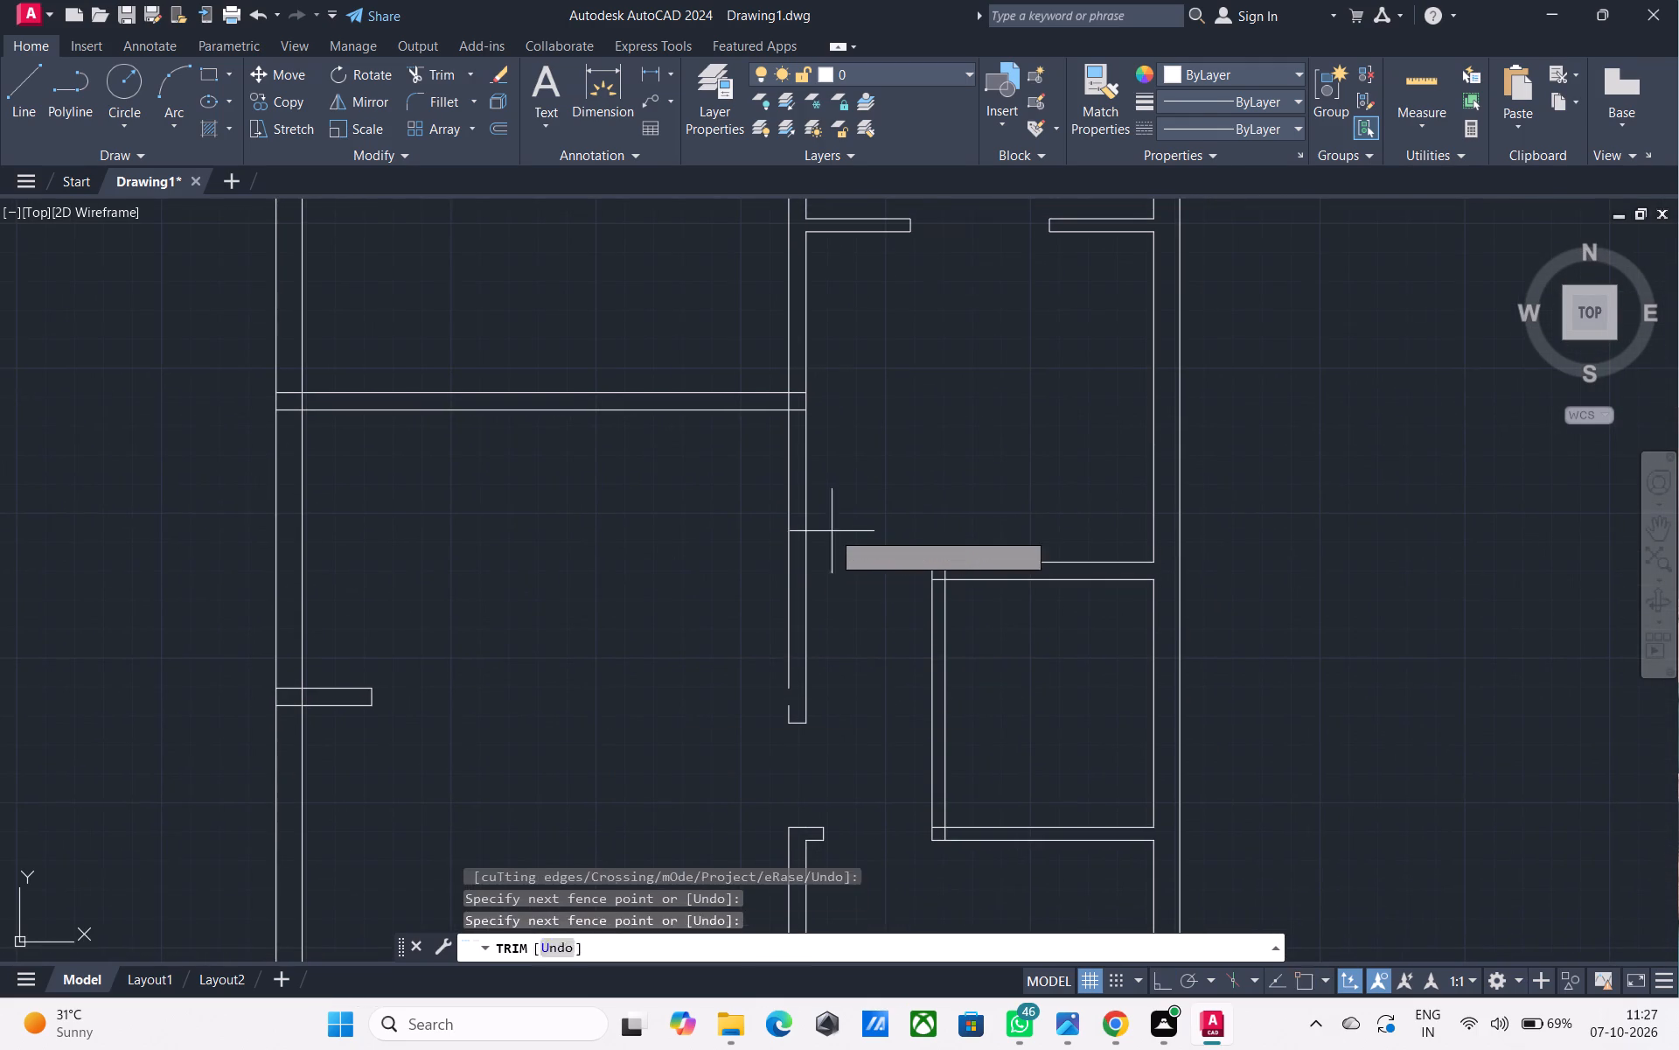
click(661, 535)
click(796, 737)
click(815, 649)
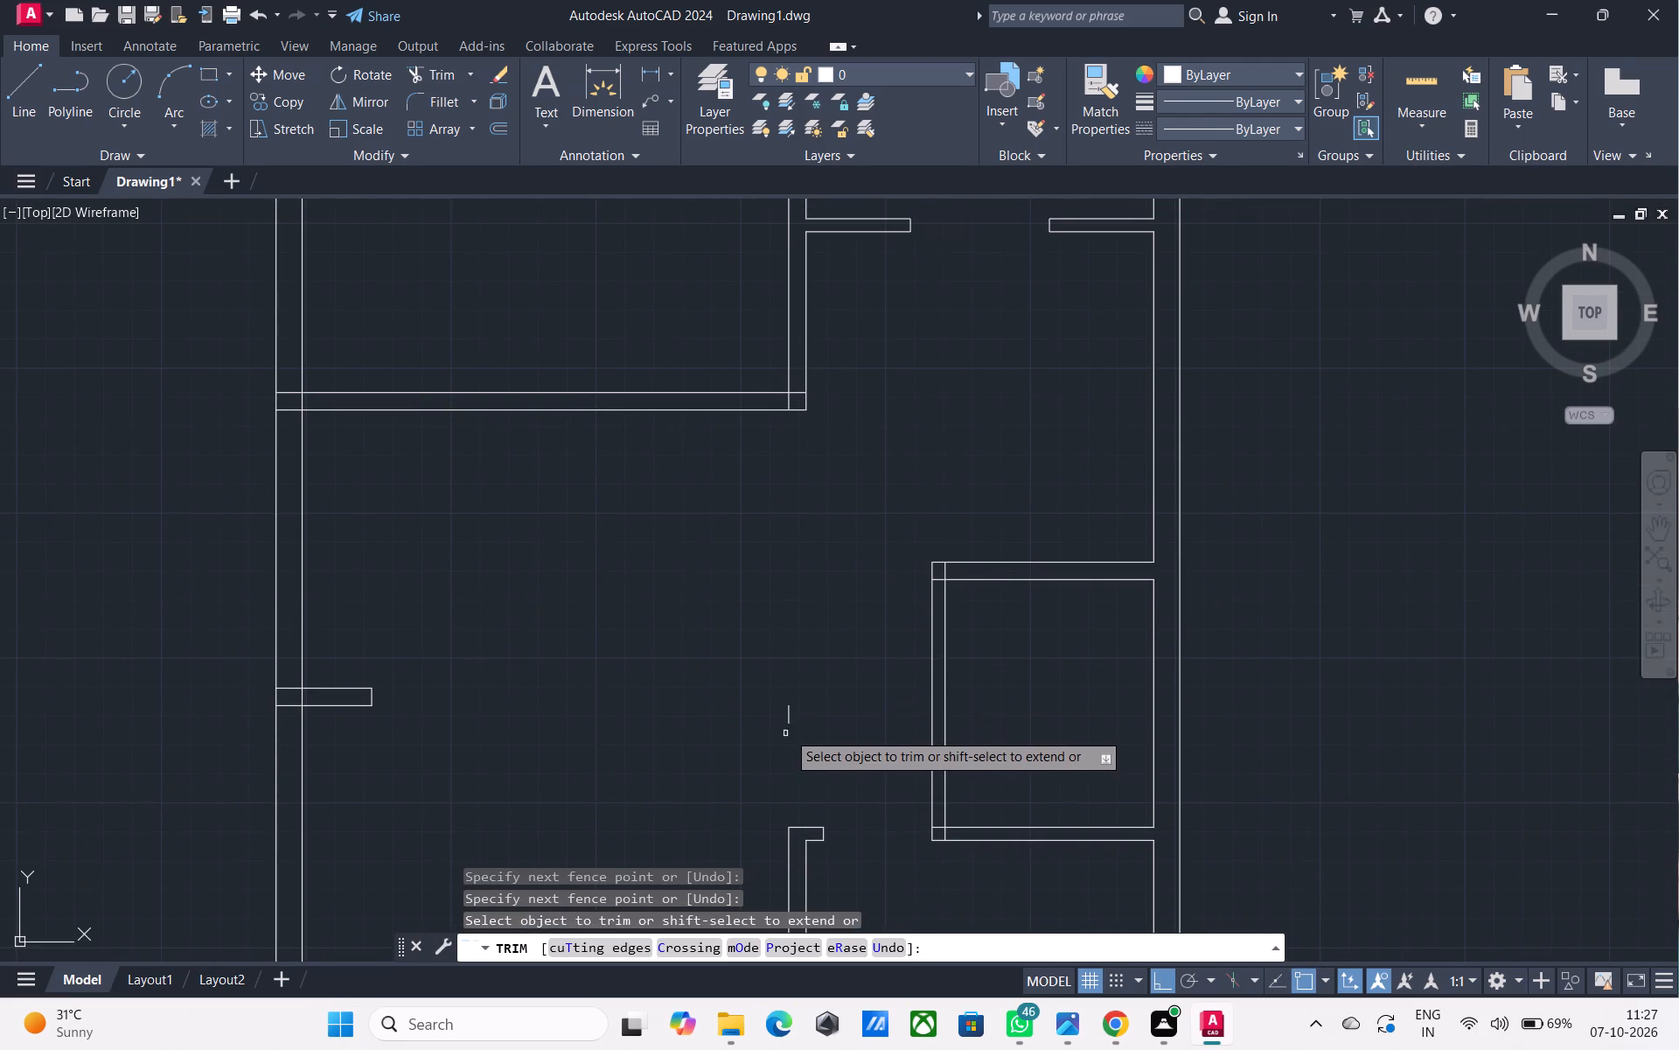
click(800, 719)
click(756, 709)
scroll(763, 703, down, 1)
middle_drag(763, 703, 754, 595)
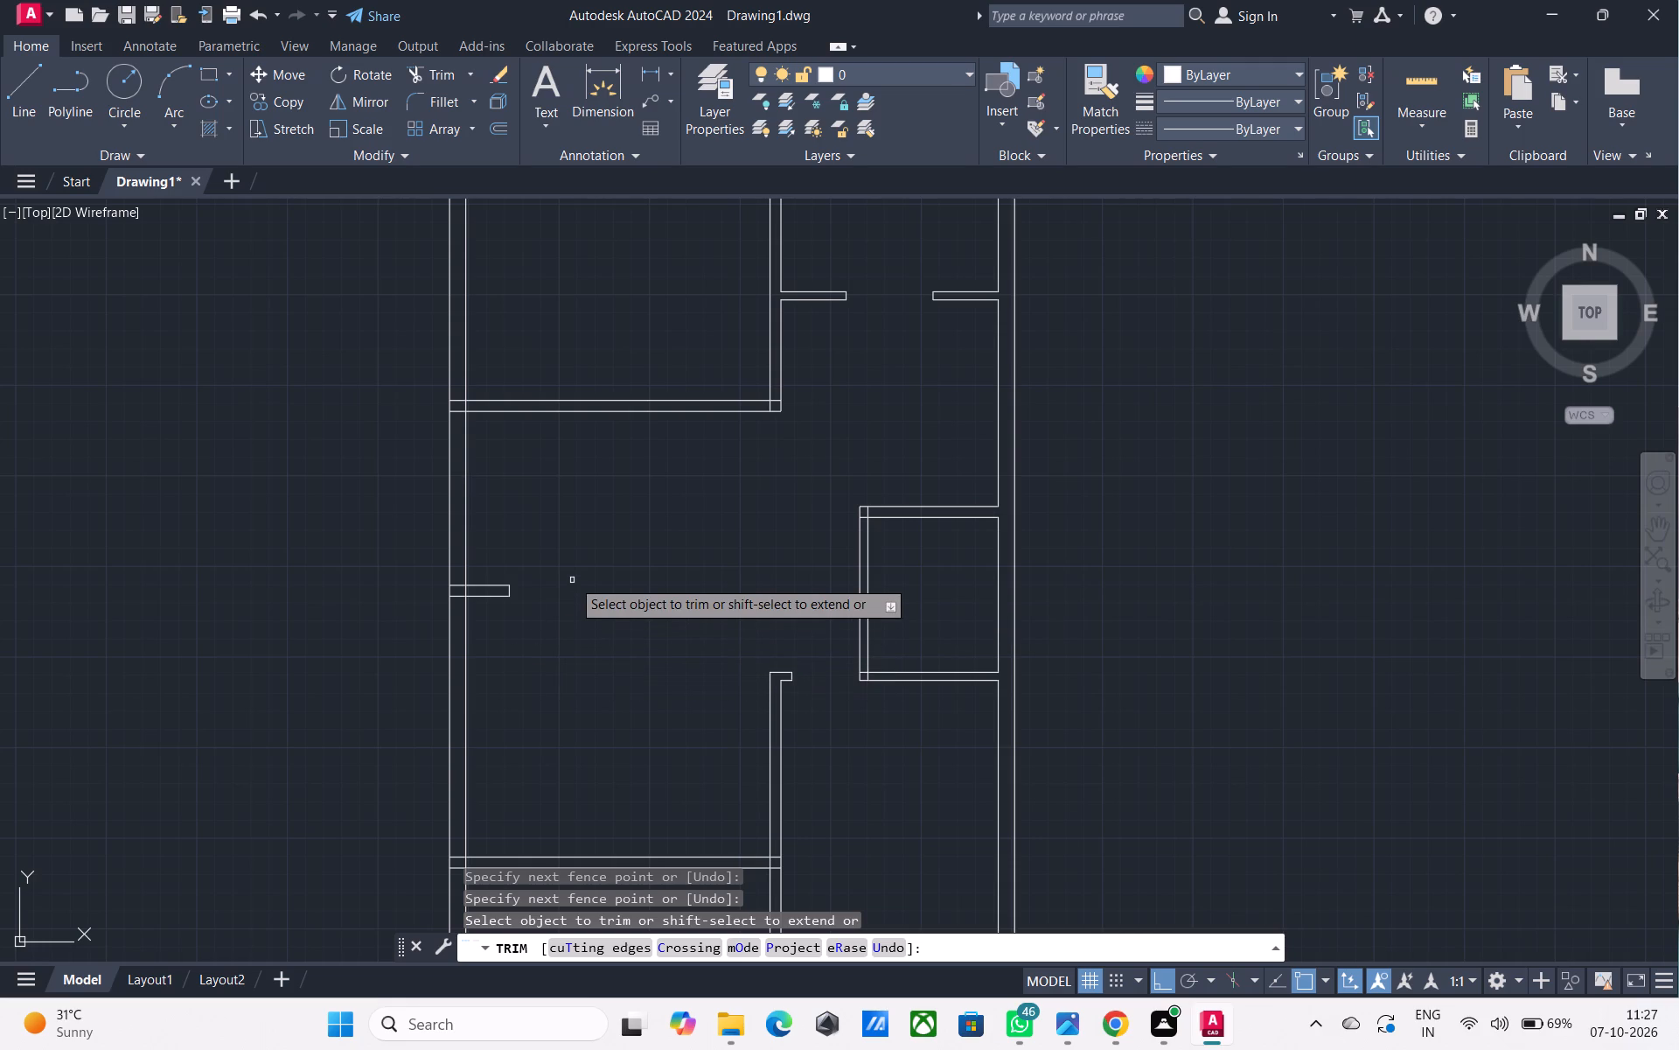
middle_drag(594, 592, 536, 518)
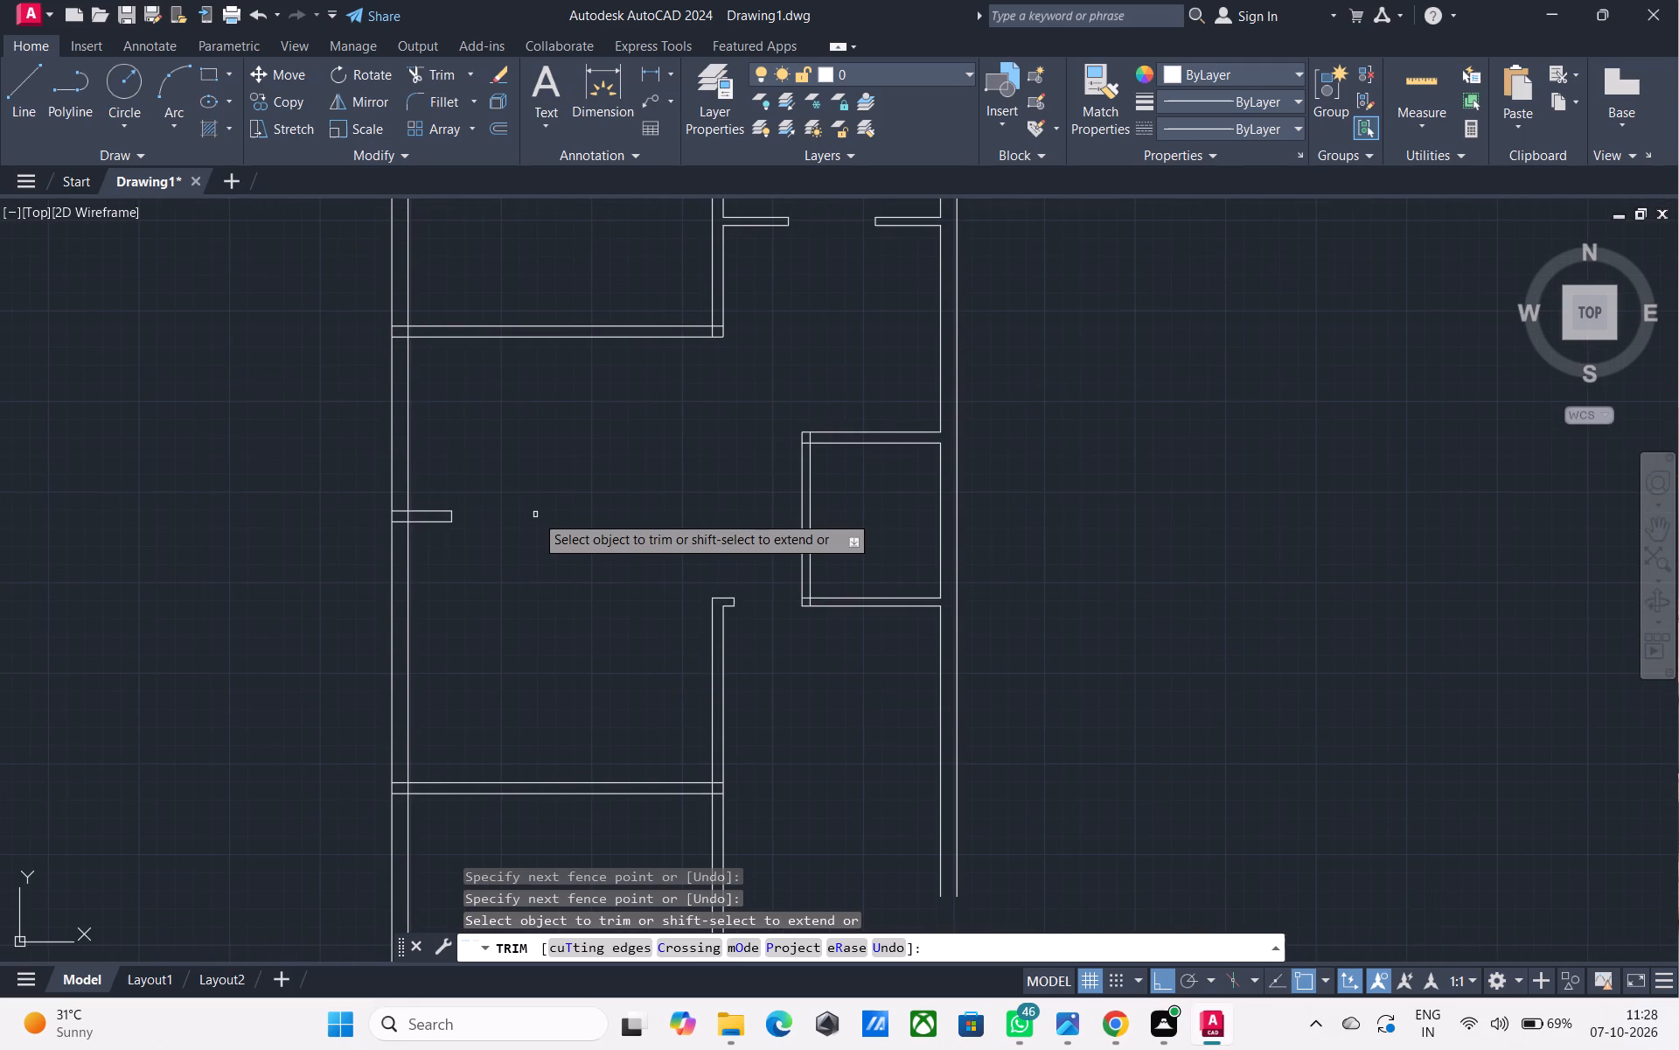
key(Escape)
Offset the lower face line of the small right-hand room's bottom partition 12' downward.
scroll(650, 579, down, 2)
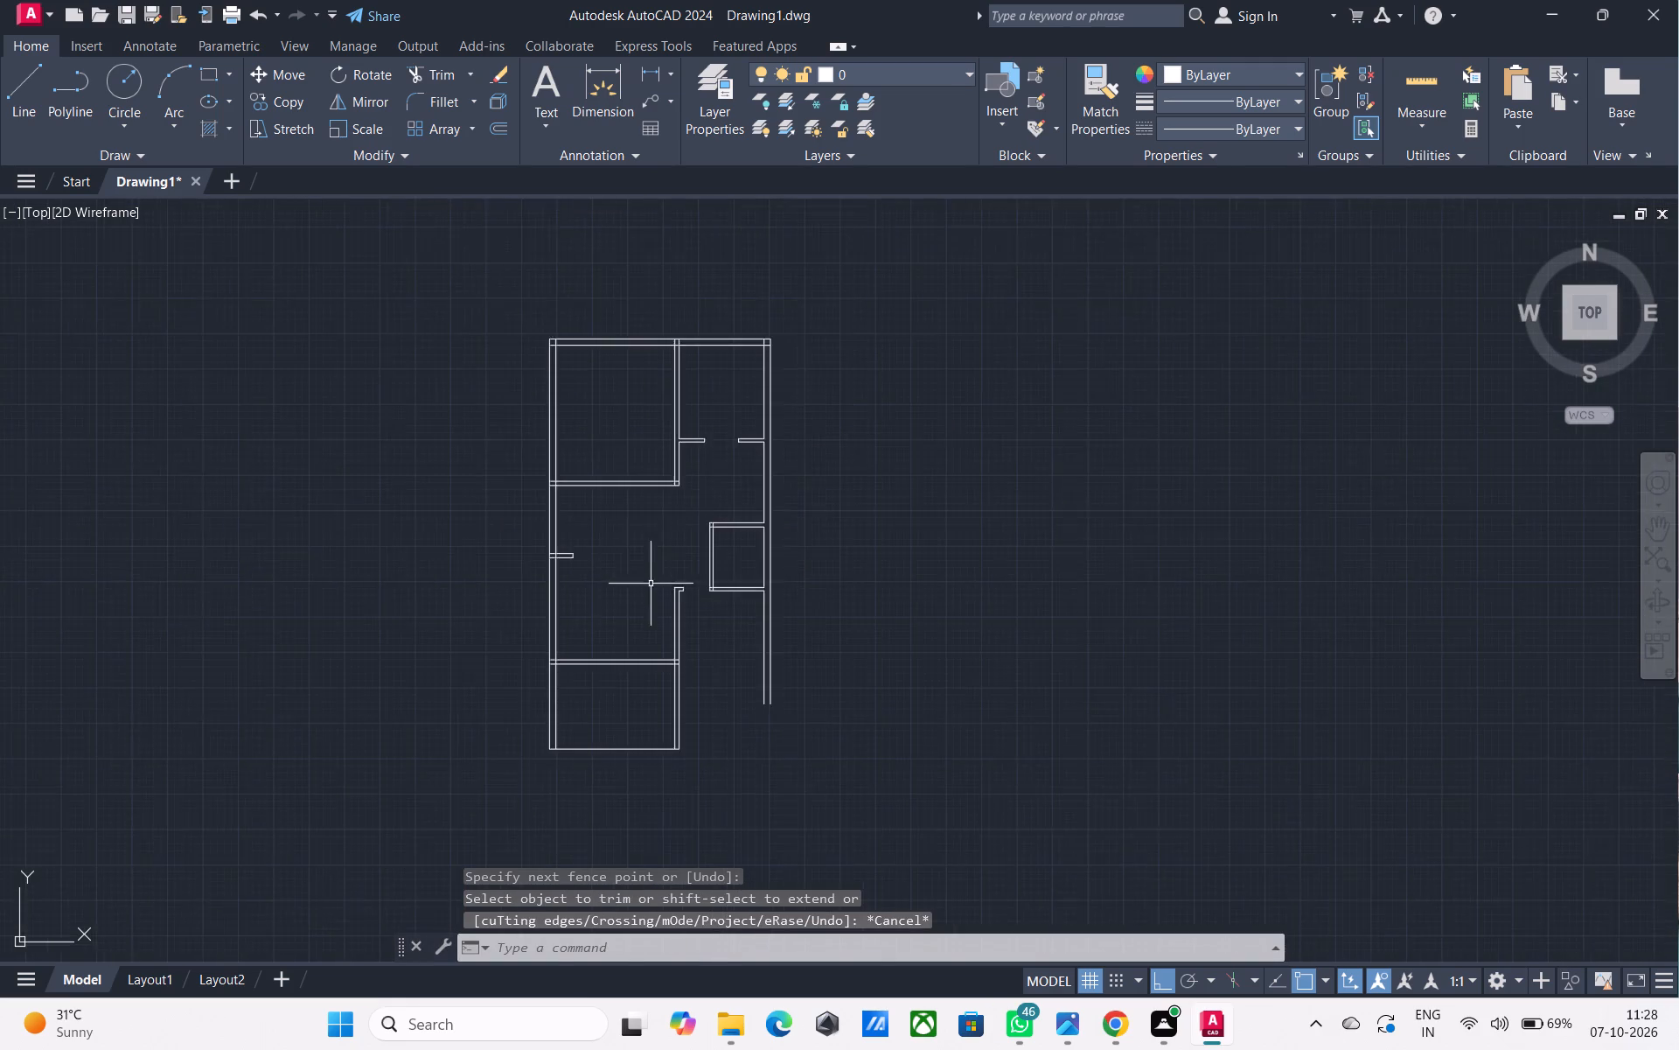
middle_drag(651, 584, 561, 589)
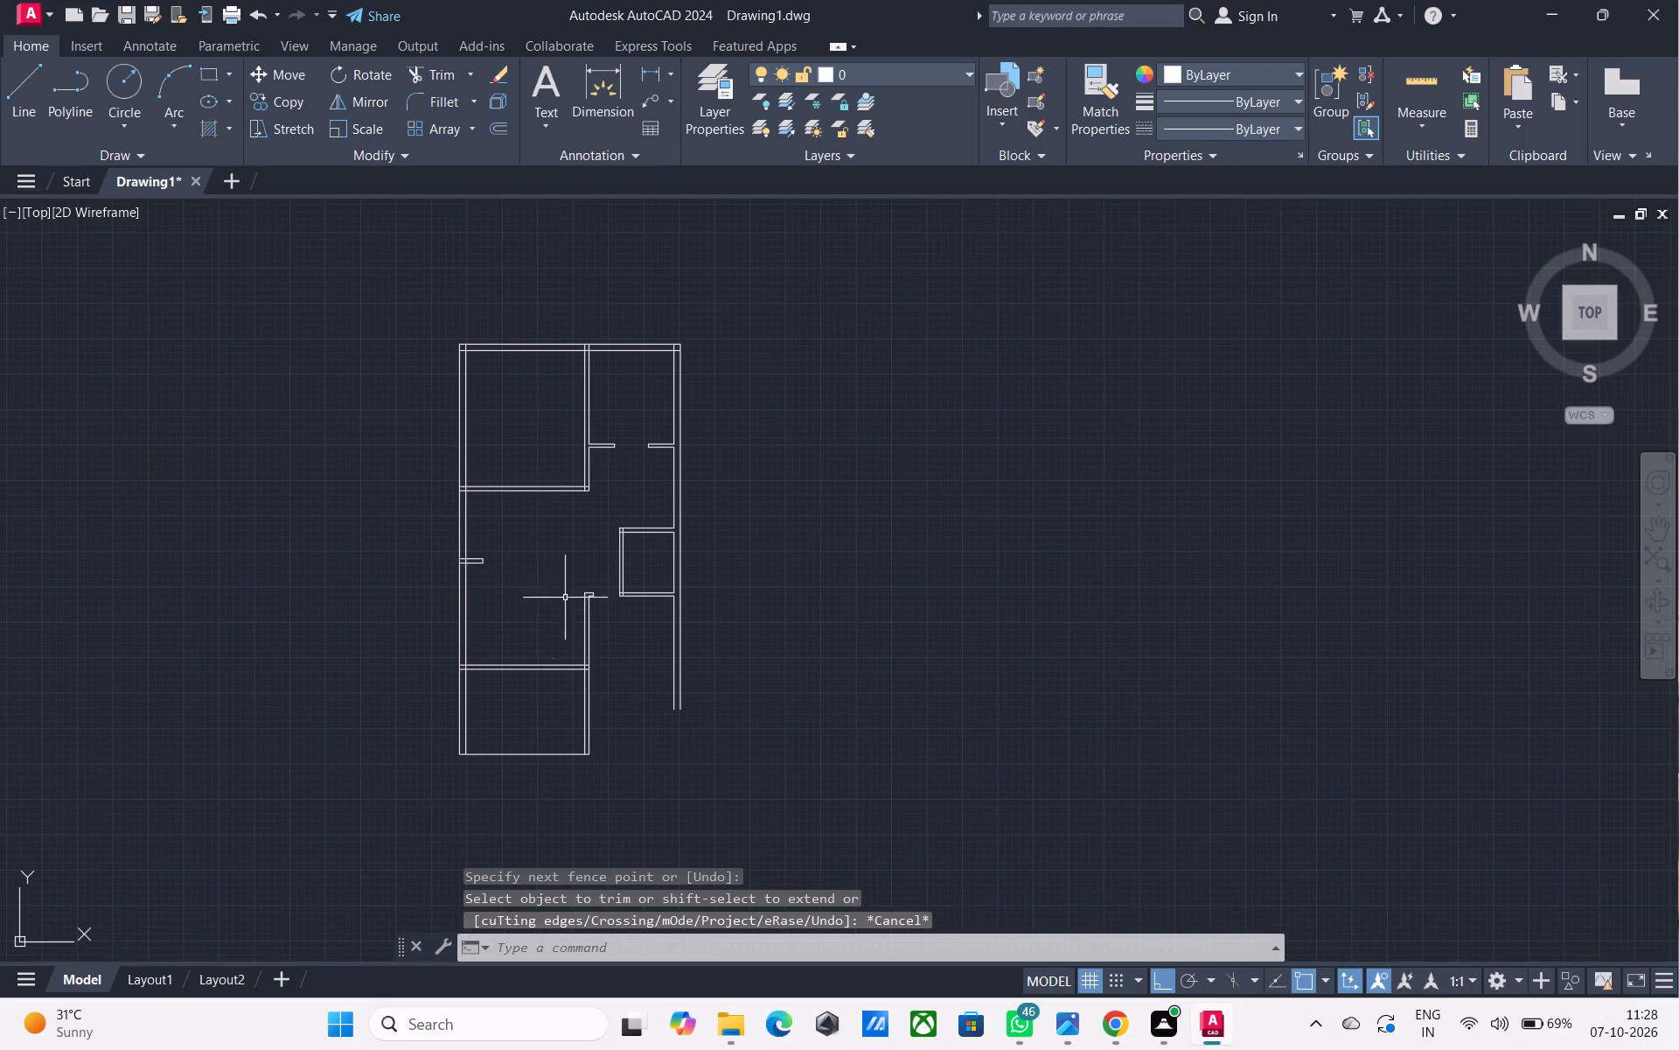
middle_drag(520, 673, 519, 602)
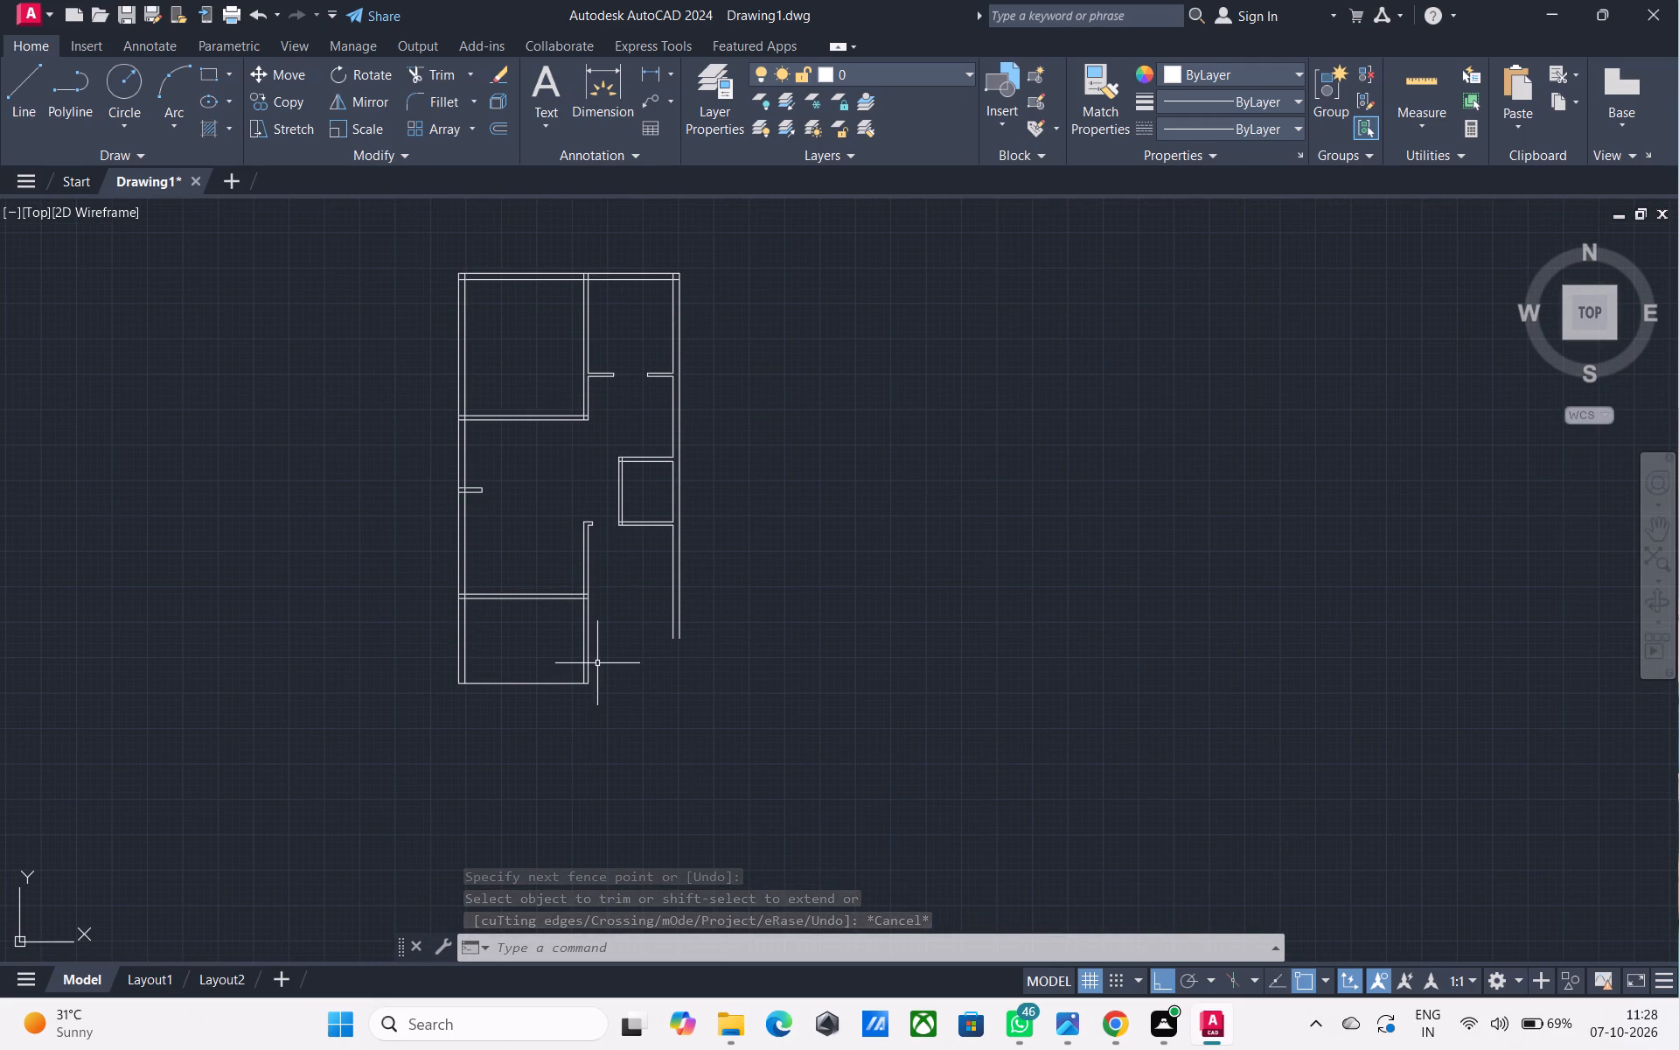
middle_drag(602, 661, 615, 699)
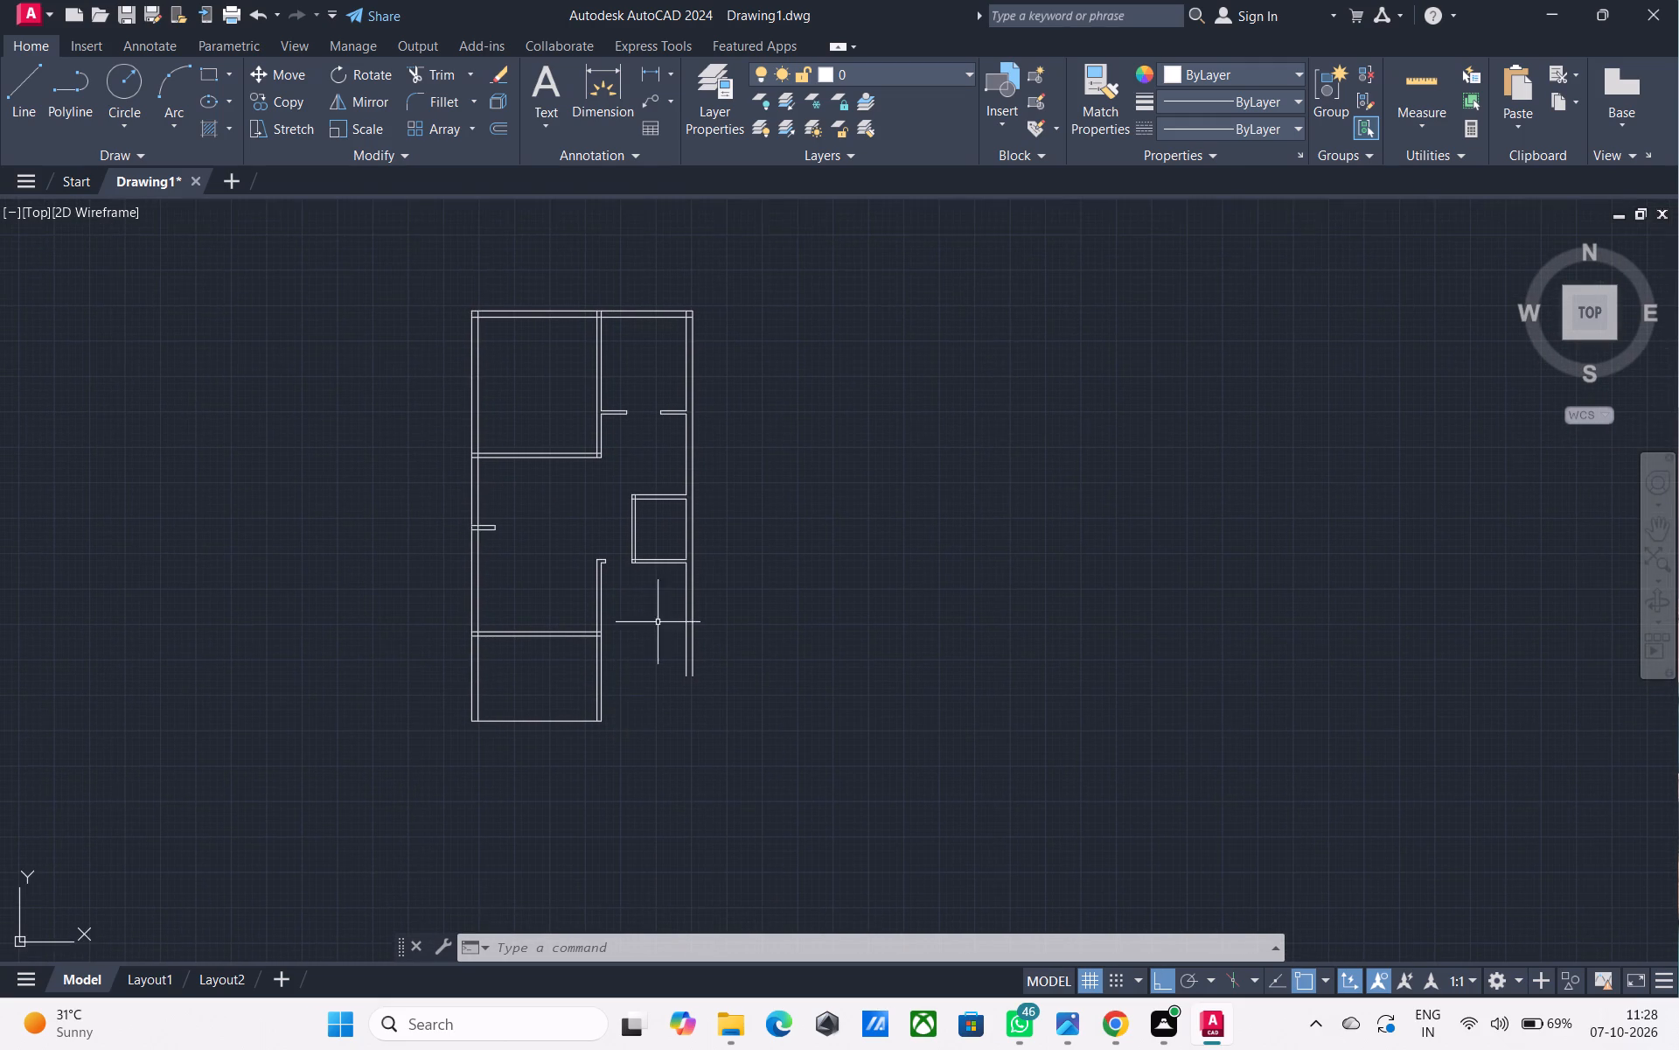
scroll(683, 574, up, 2)
middle_drag(683, 574, 701, 538)
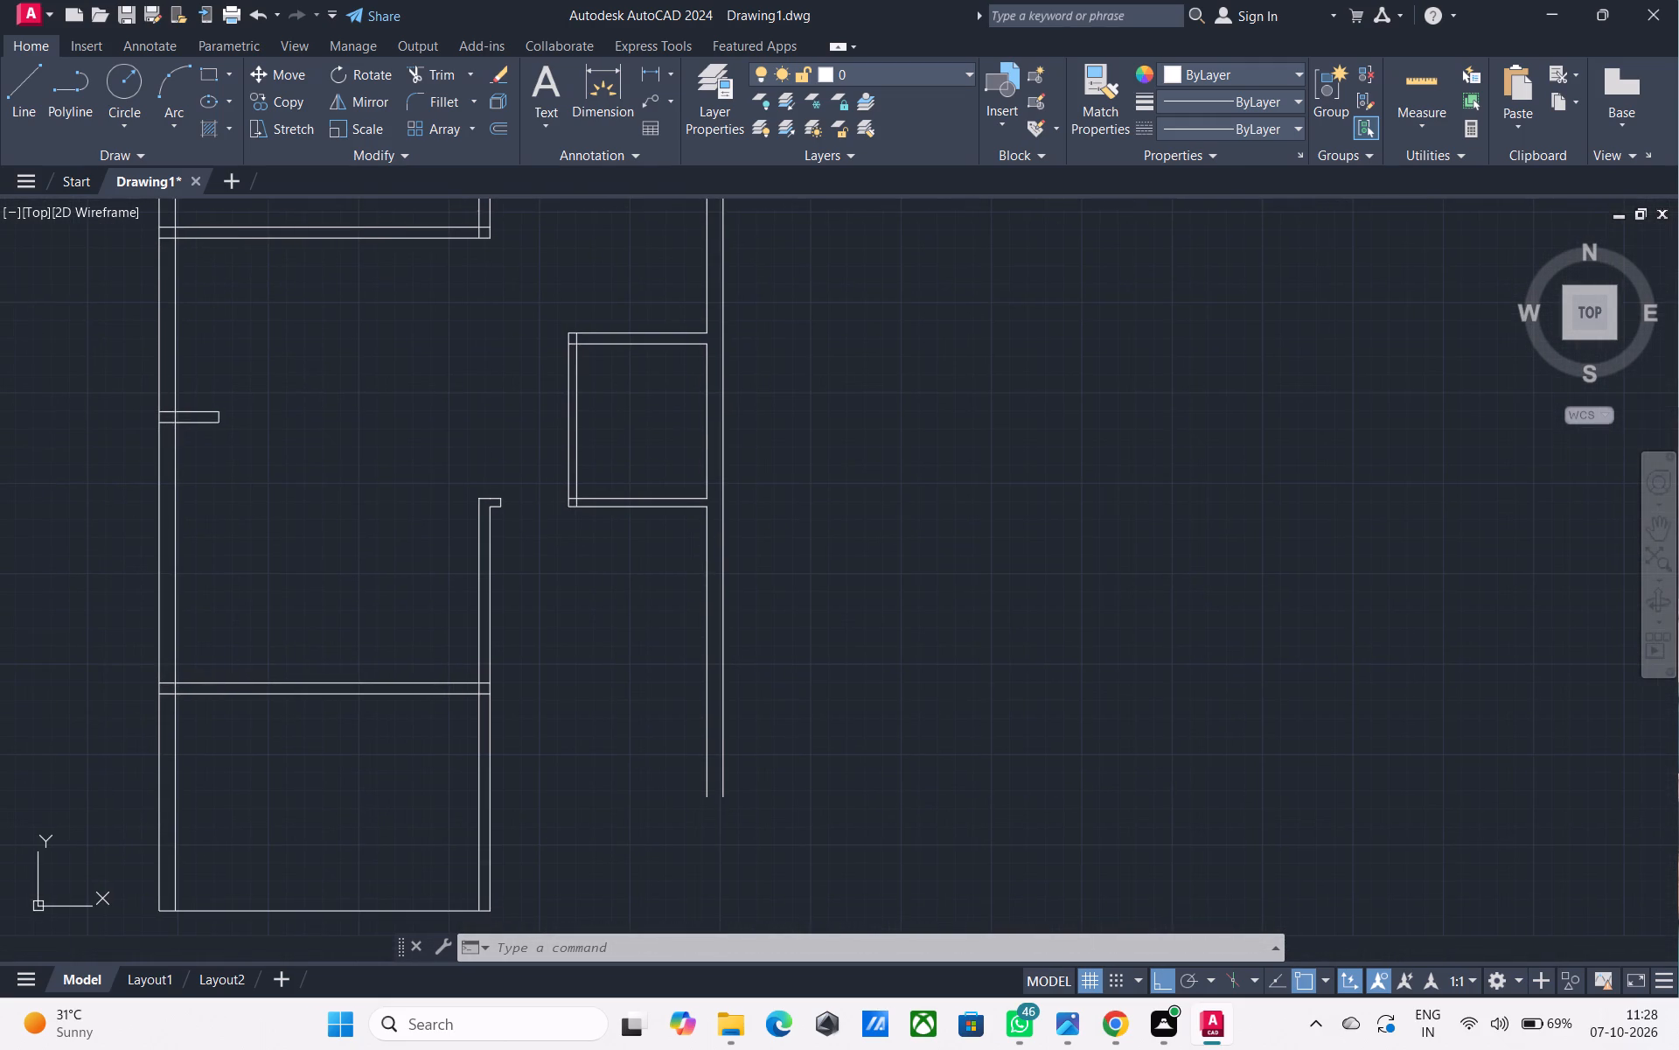
text(O)
key(space)
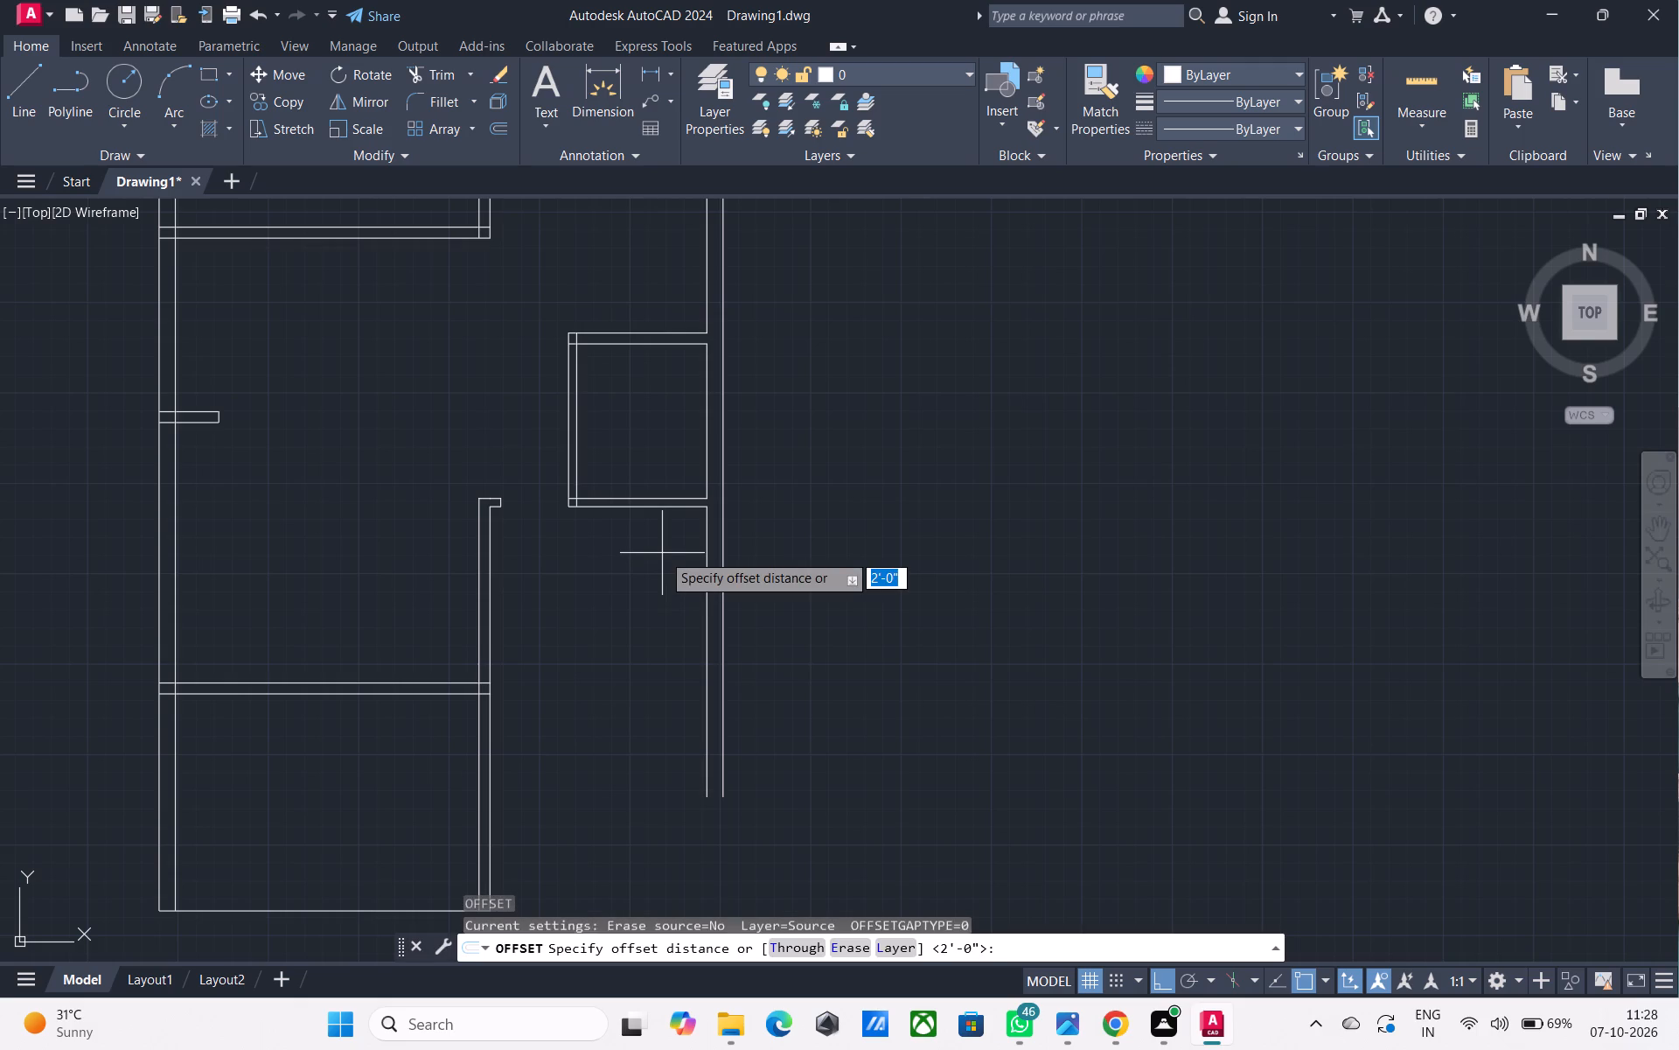
text(12')
key(Return)
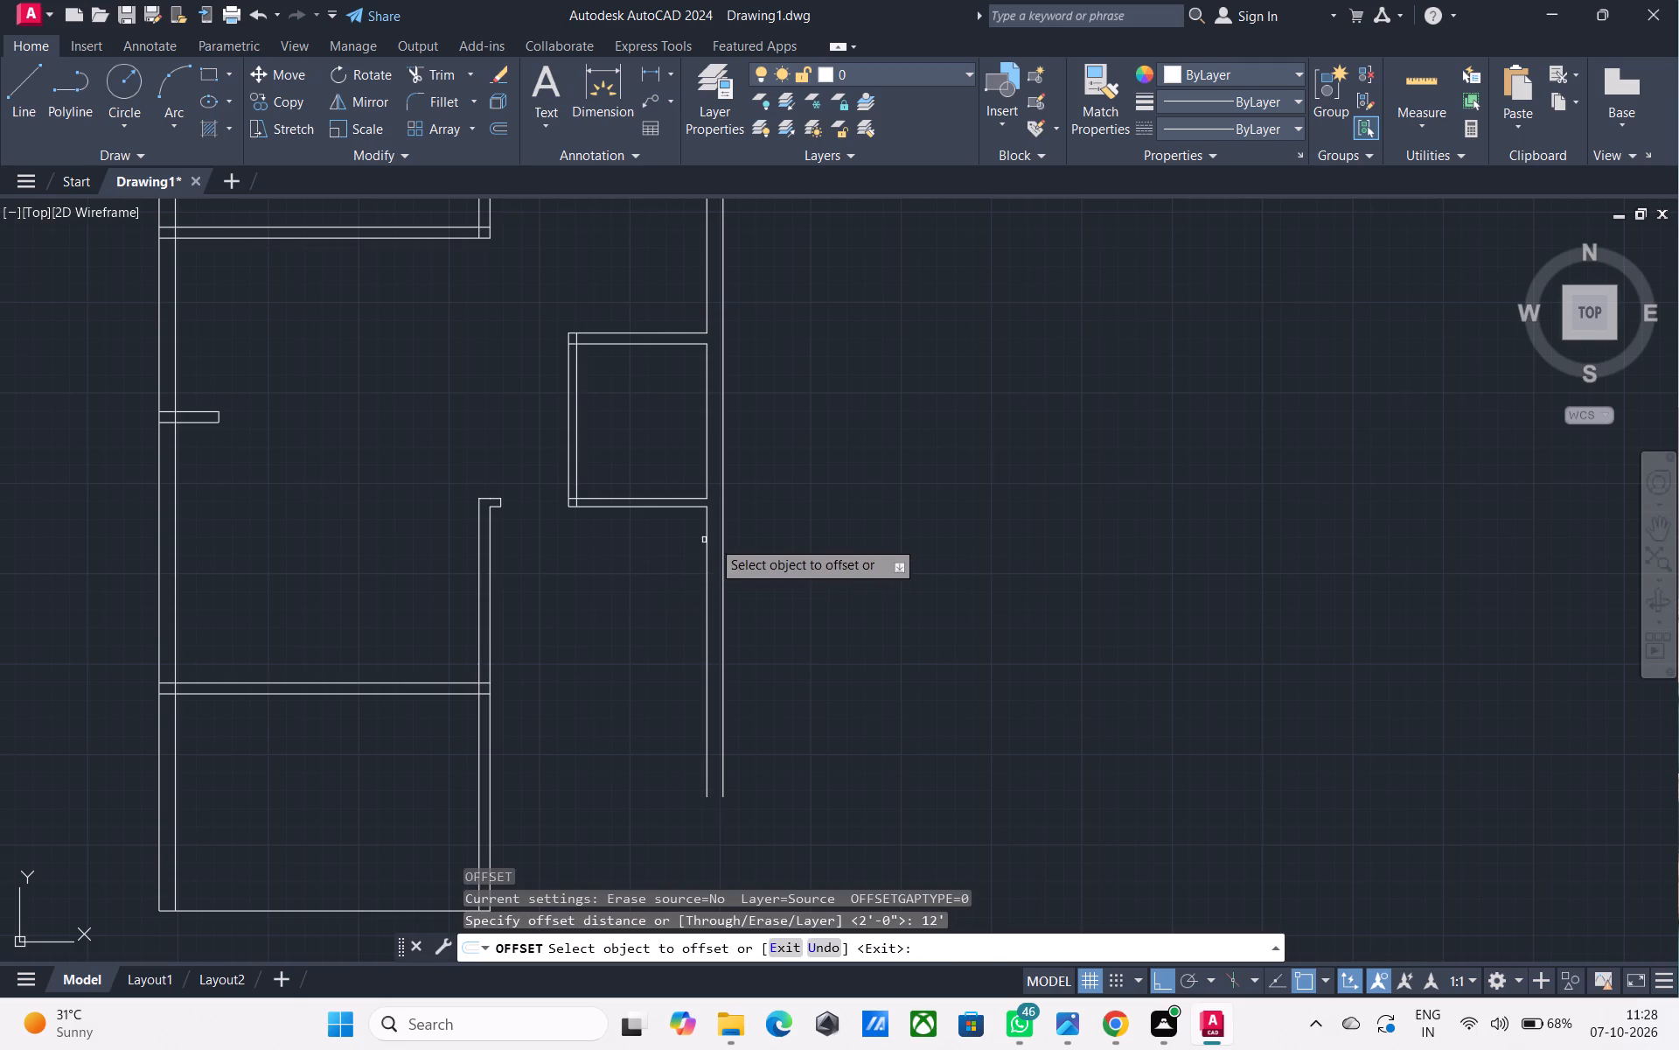
click(655, 507)
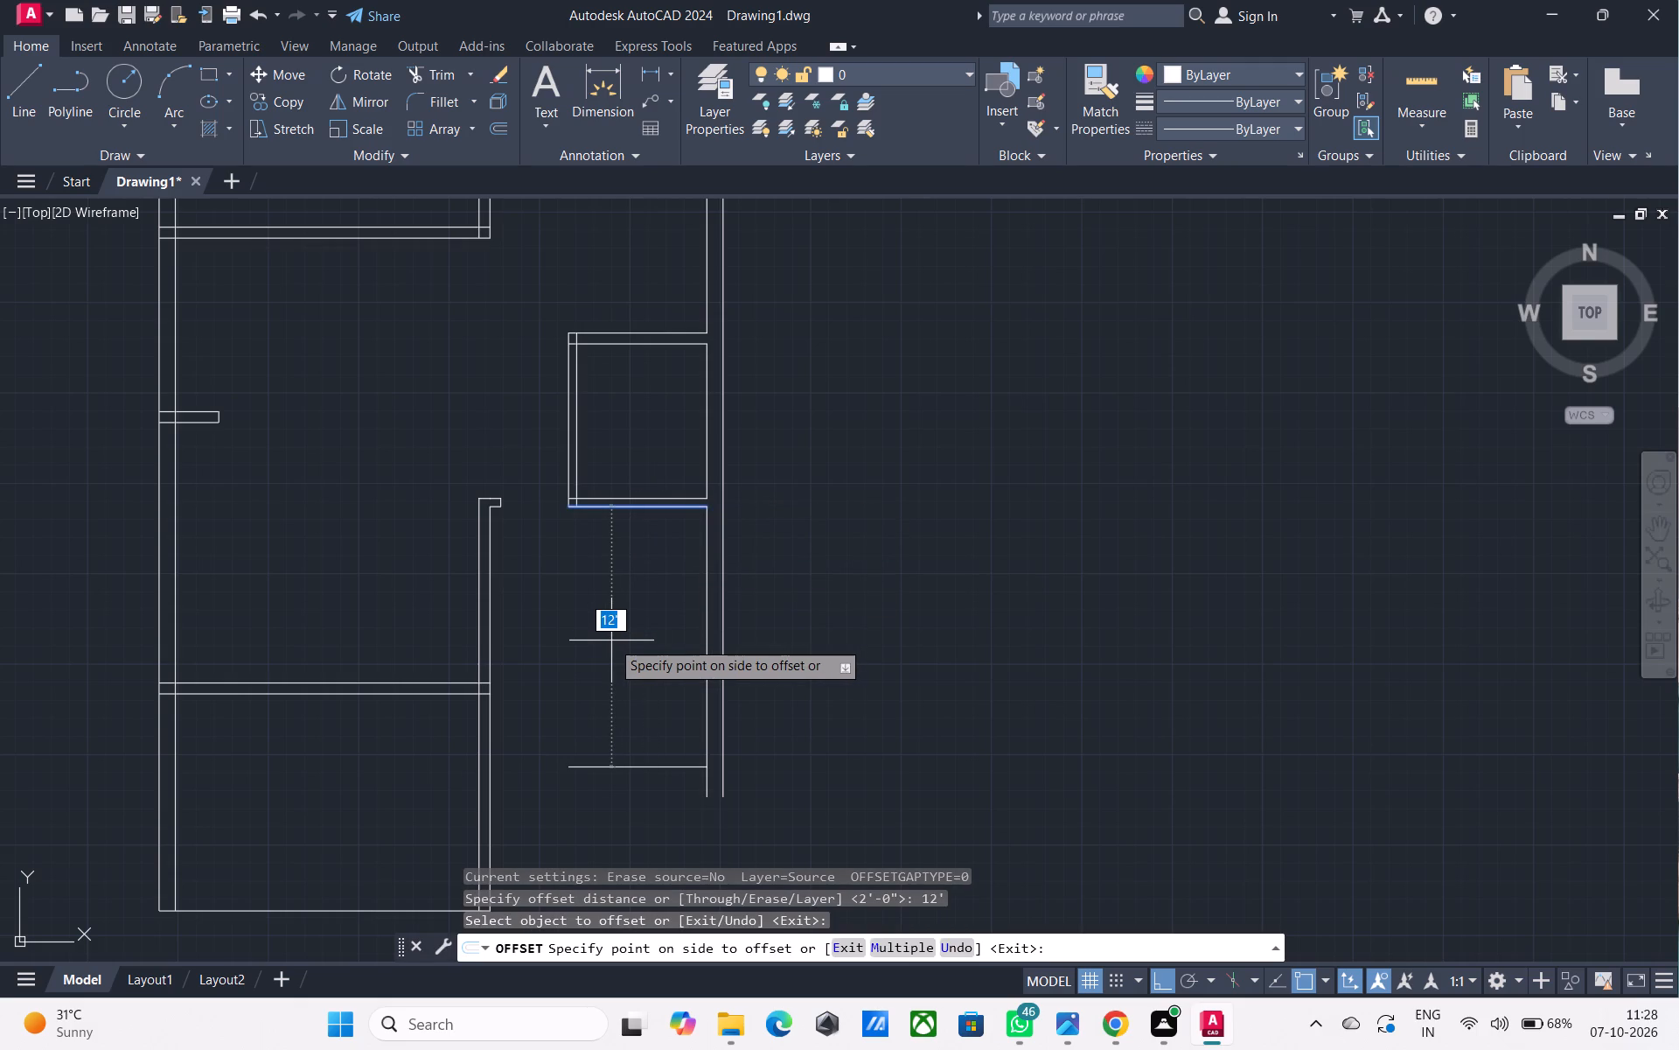
click(611, 640)
key(Escape)
Extend the new horizontal line leftward to the middle wall.
text(EX)
key(space)
click(602, 790)
click(590, 692)
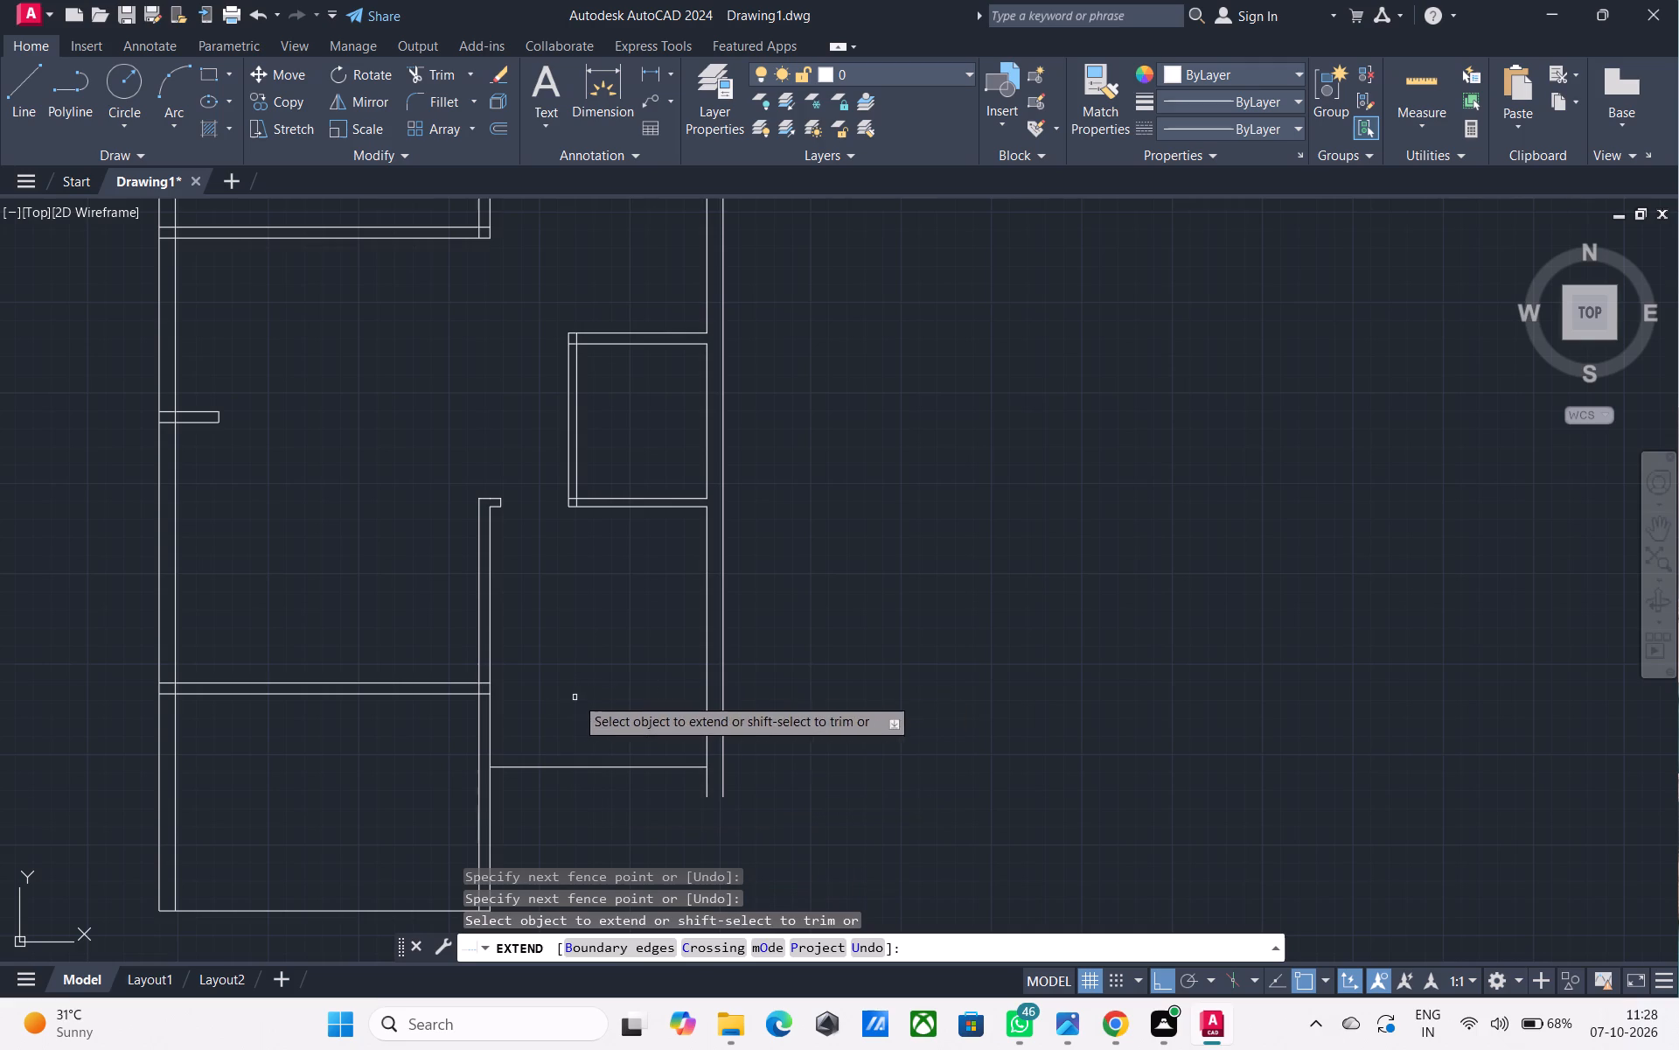
key(Escape)
Offset the extended horizontal line 9" downward to form the right column's bottom outer wall.
text(O)
key(space)
key(9)
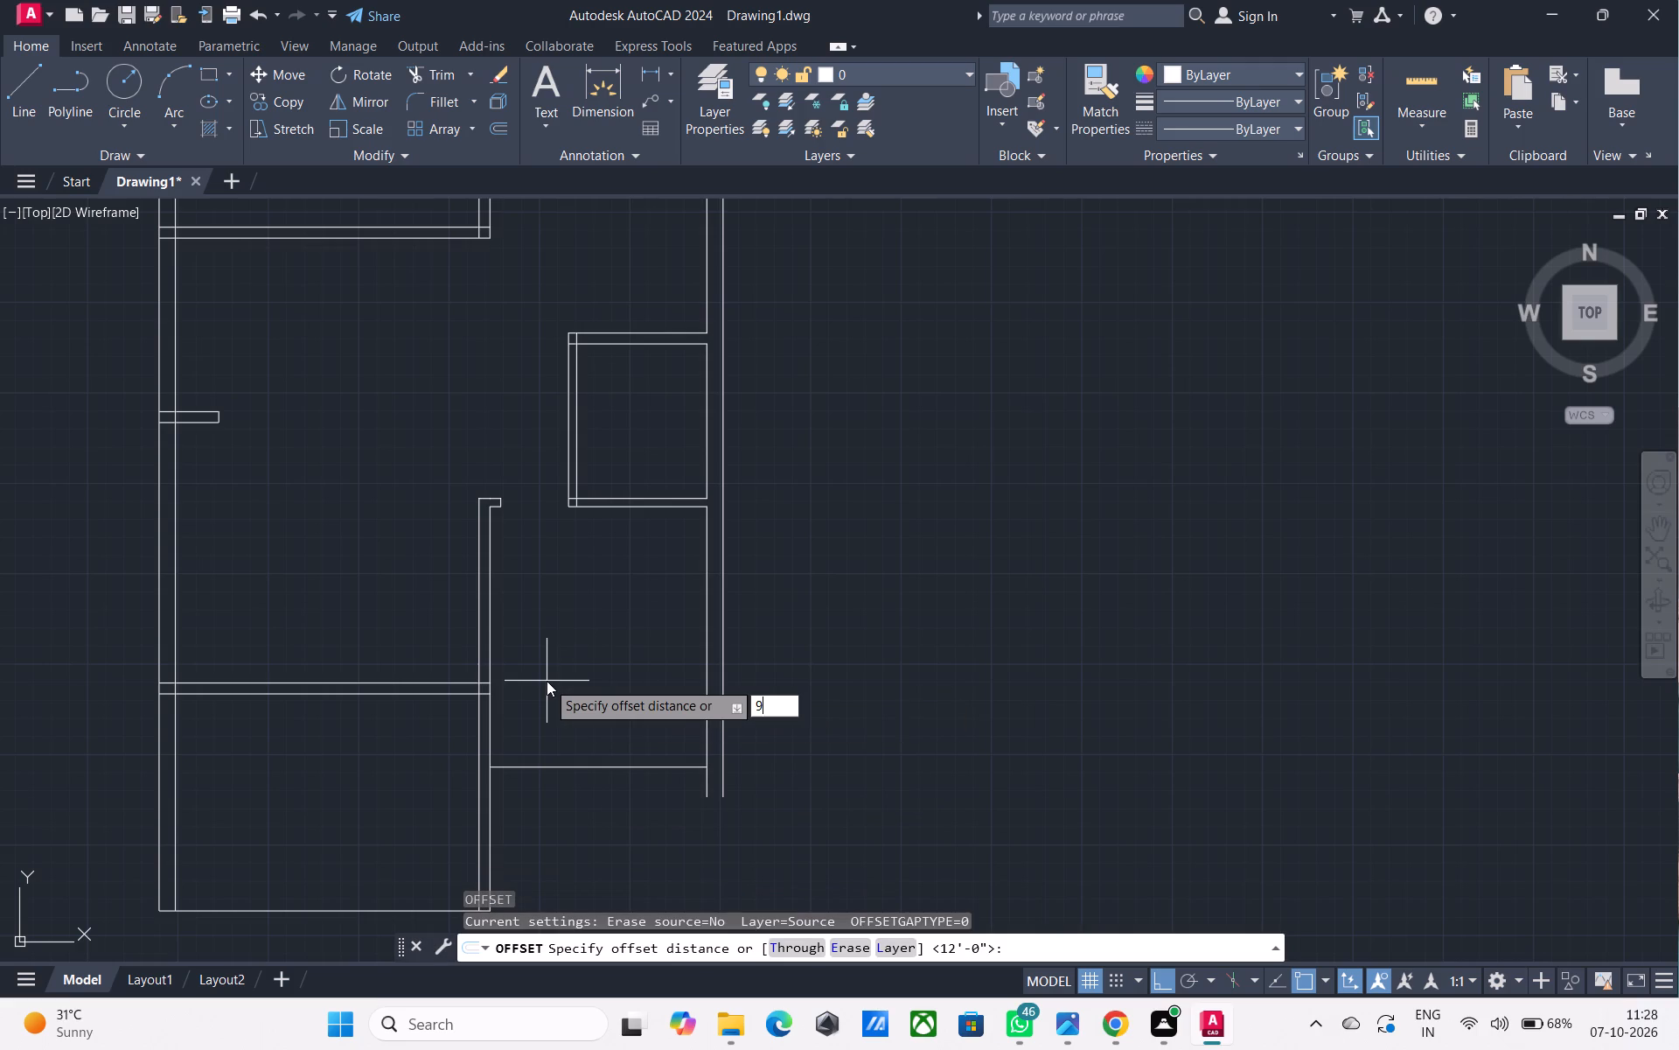
key(shift+quotedbl)
key(Return)
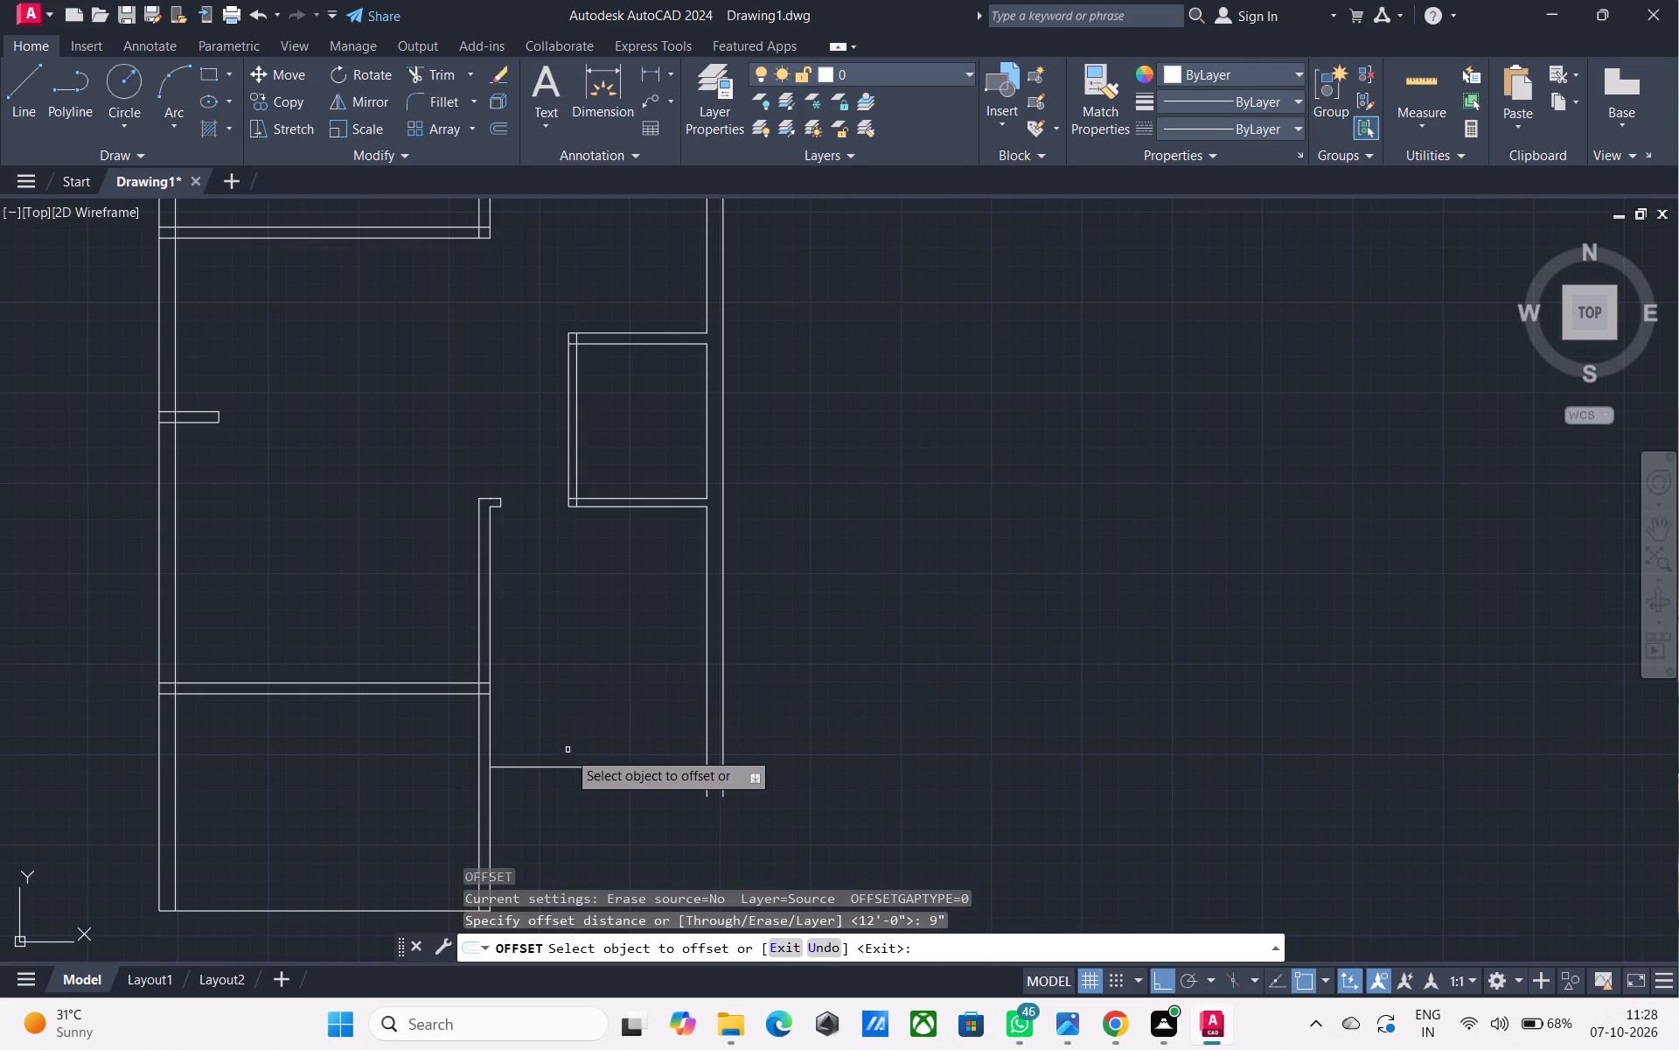
click(573, 766)
click(575, 807)
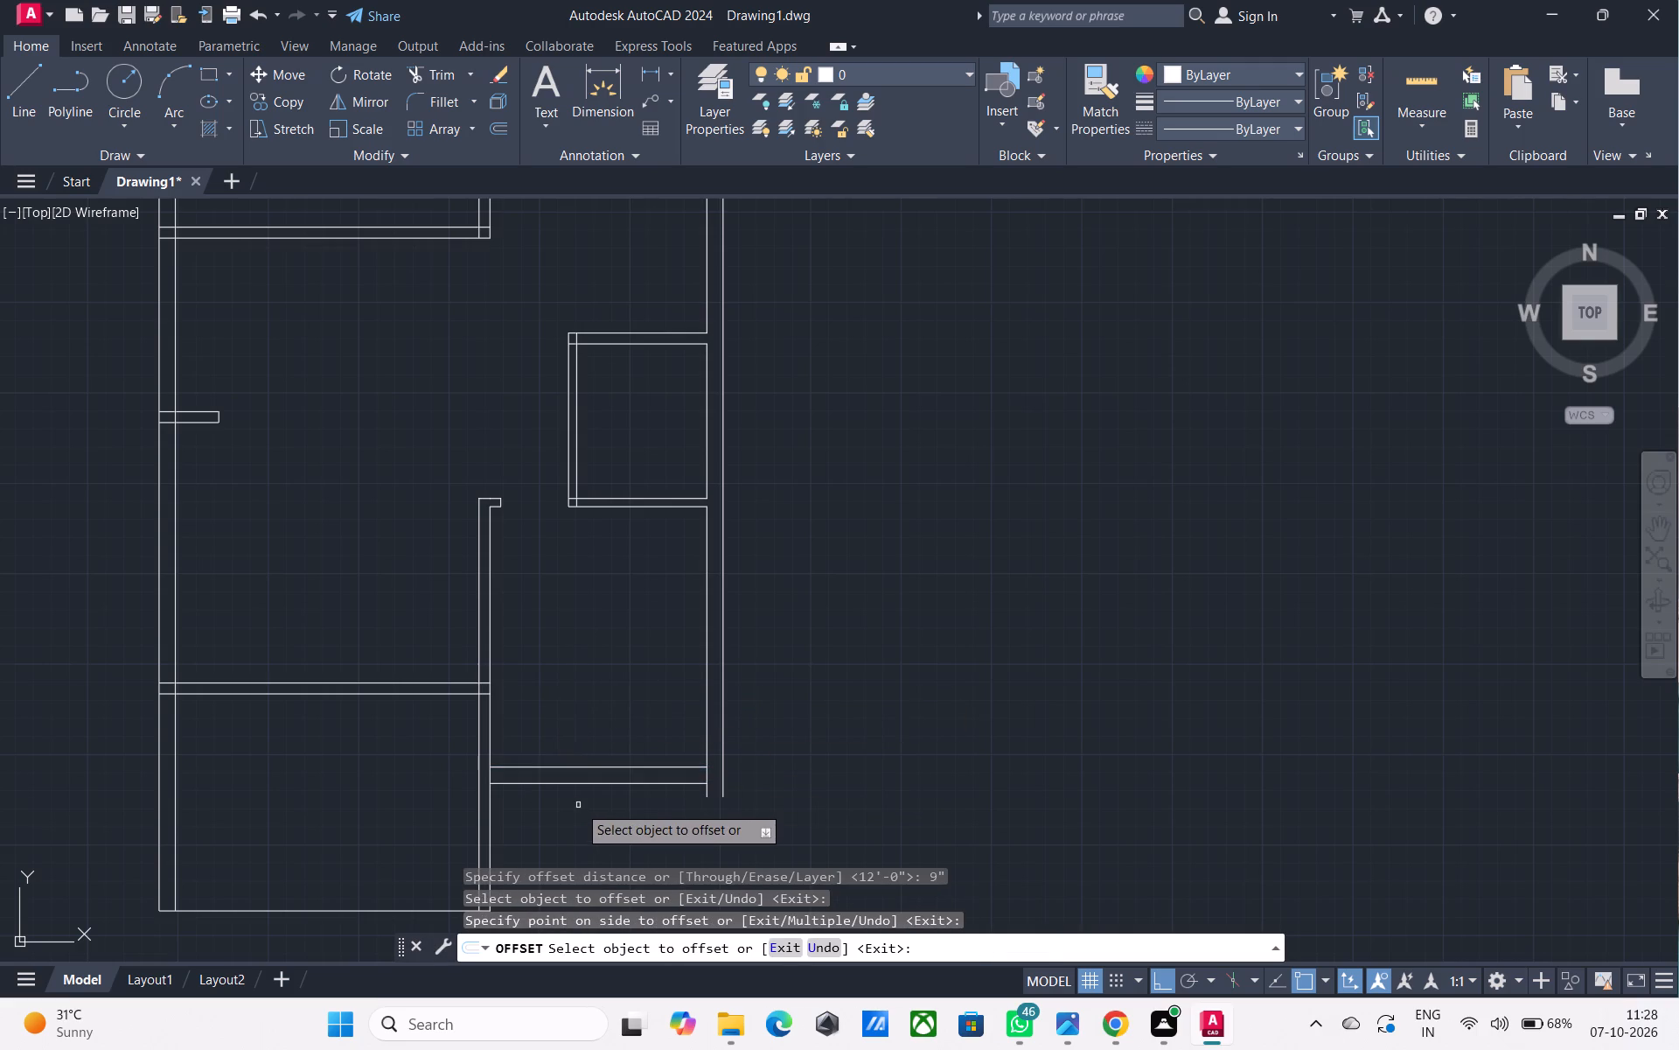
key(Escape)
Extend both bottom wall lines to the right outer wall's outer face.
text(EX)
key(space)
drag(678, 811, 682, 797)
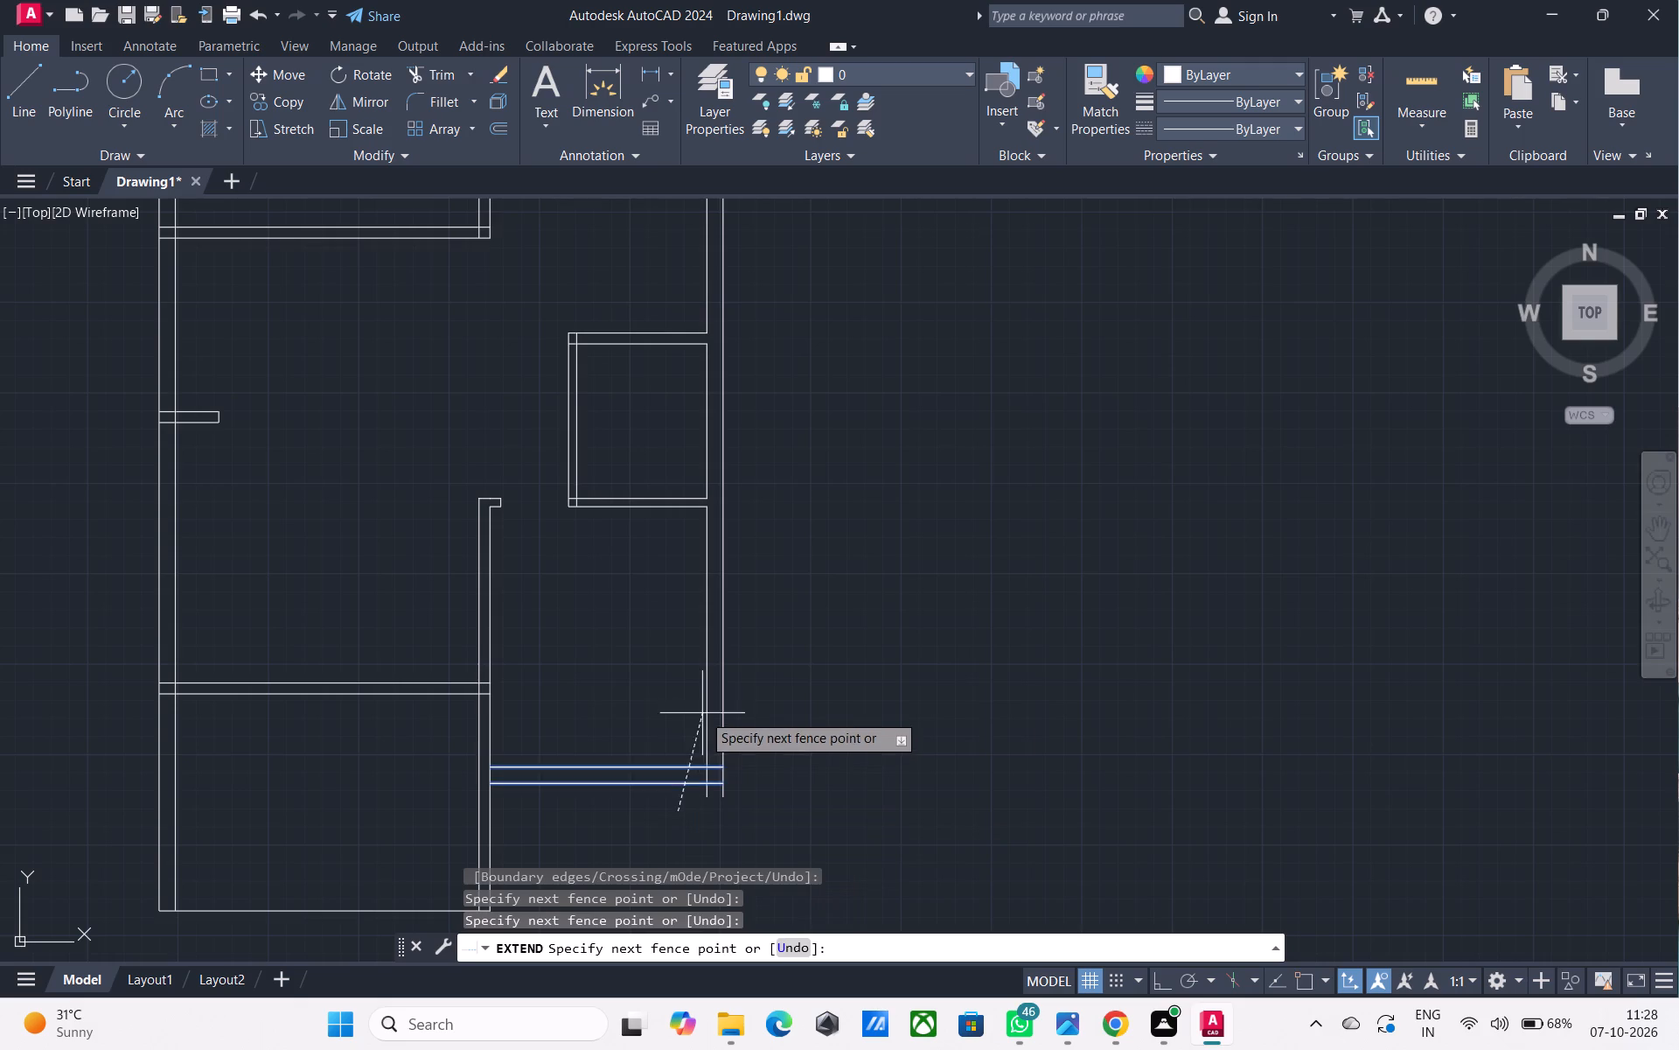
click(702, 713)
key(Escape)
Trim the overshooting and crossing lines where the bottom wall meets the right outer wall to form a clean corner.
key(t)
key(r)
key(space)
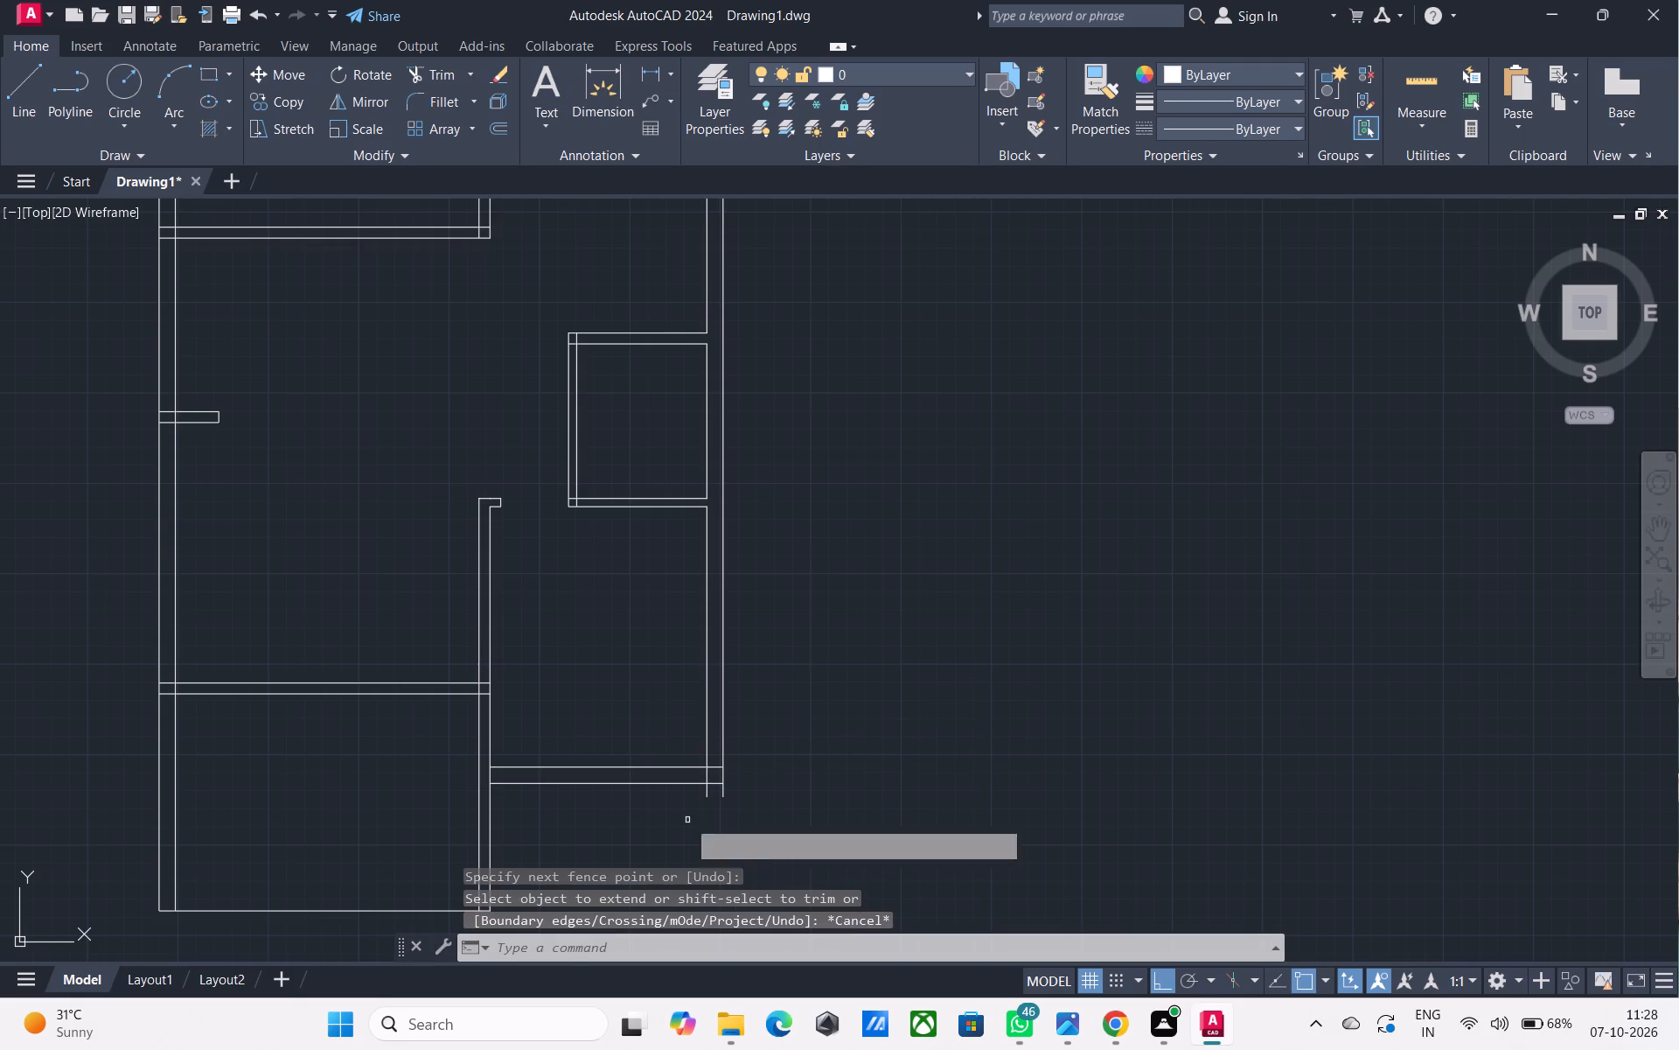
scroll(730, 802, up, 2)
click(724, 790)
click(614, 781)
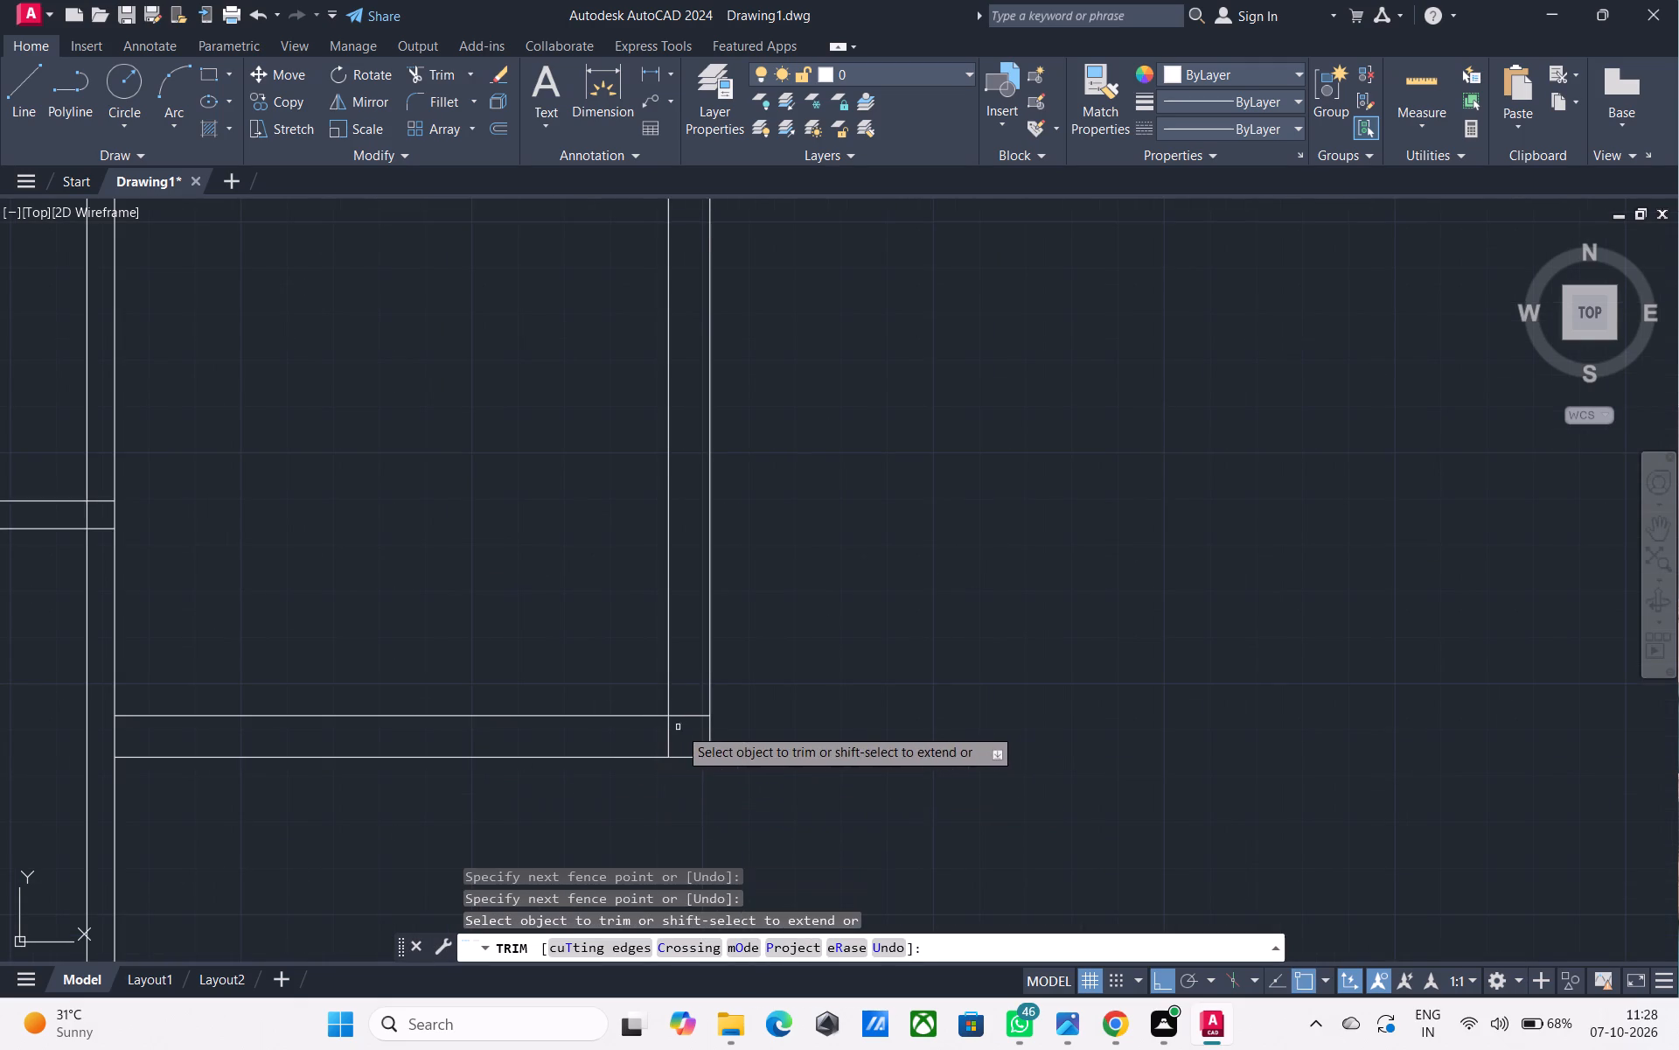
click(684, 727)
click(699, 697)
click(689, 730)
click(639, 741)
key(Escape)
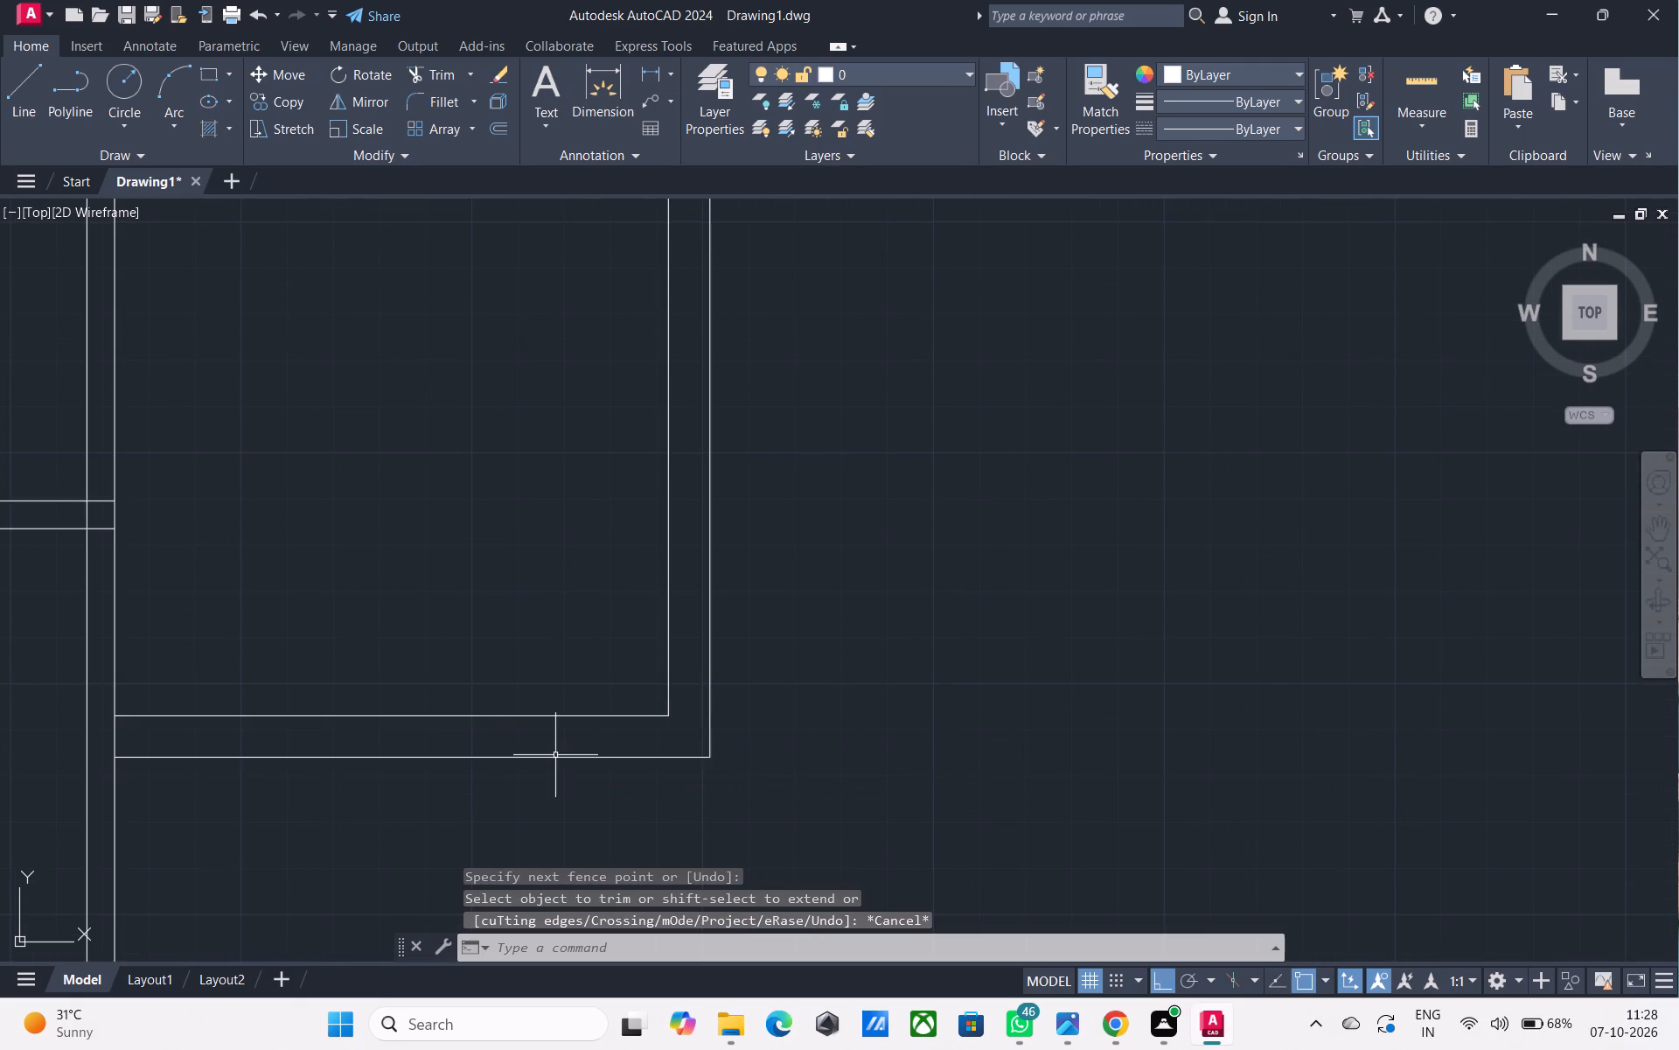
Draw a short horizontal line across the middle wall, continuing the lower face of the upper-right room's left wall stub.
scroll(555, 755, down, 1)
middle_drag(555, 755, 622, 868)
scroll(603, 729, down, 2)
middle_drag(602, 729, 647, 675)
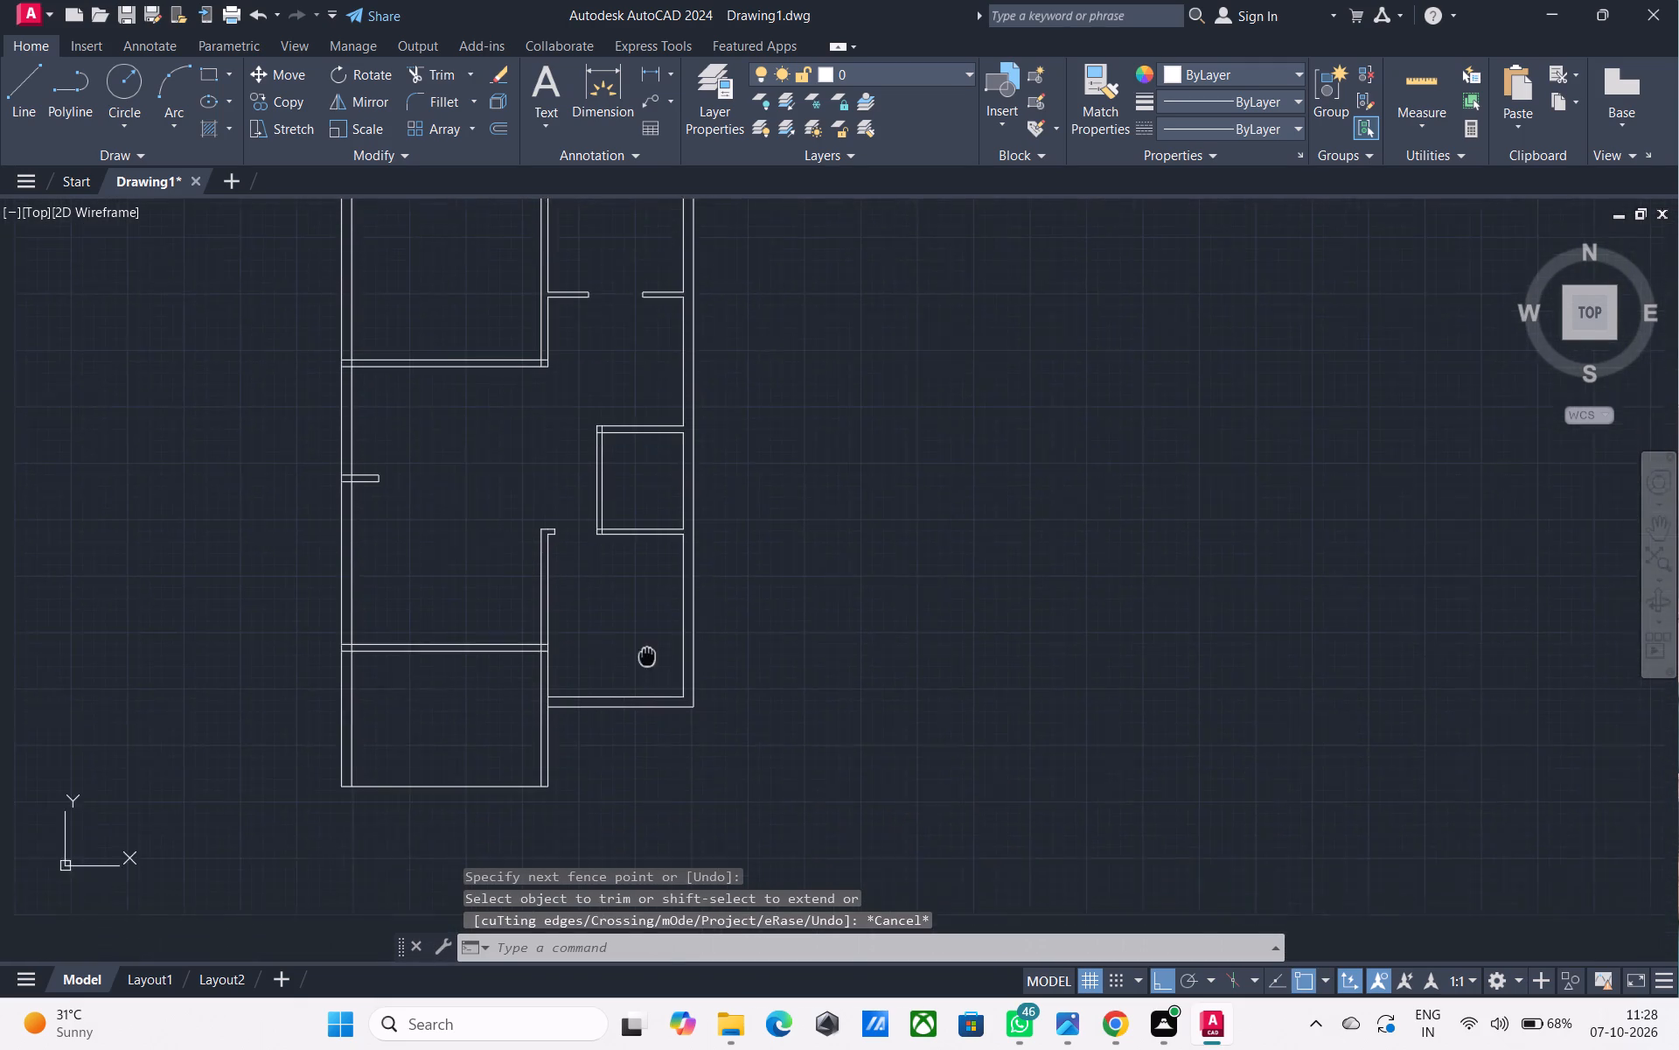
middle_drag(647, 675, 650, 686)
middle_drag(652, 676, 665, 619)
middle_drag(638, 579, 574, 722)
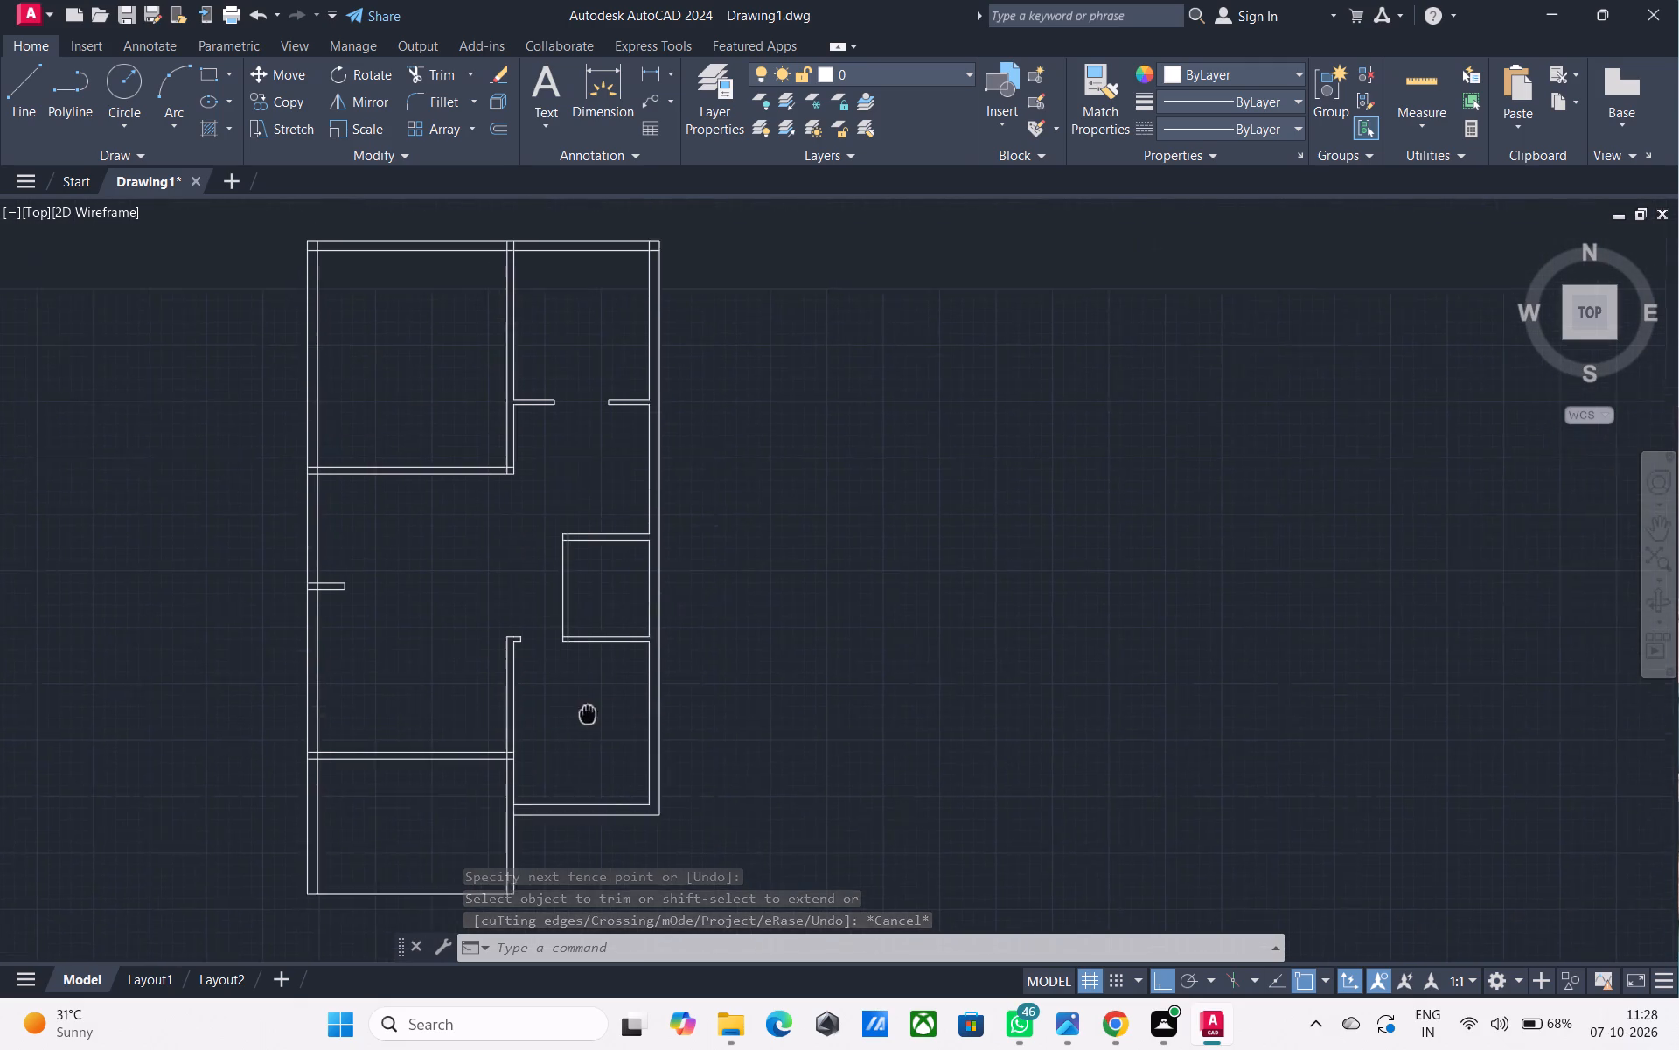
middle_drag(574, 722, 569, 723)
middle_drag(602, 579, 589, 634)
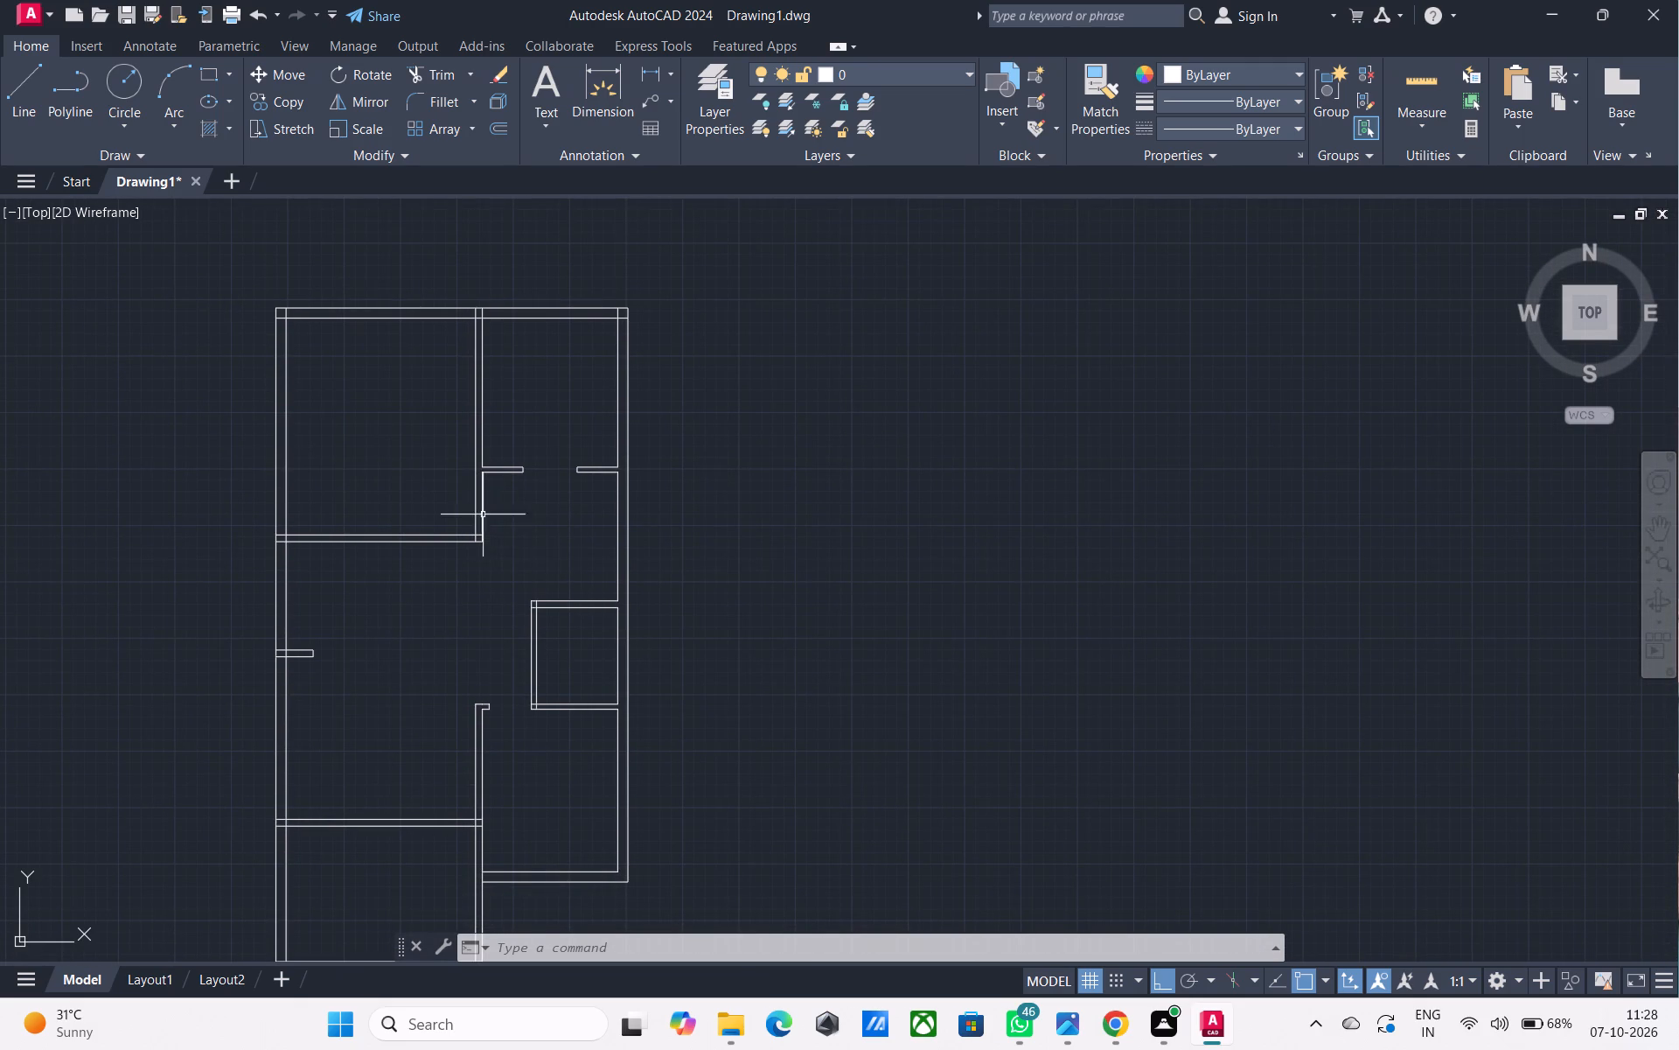
scroll(477, 508, up, 1)
key(Escape)
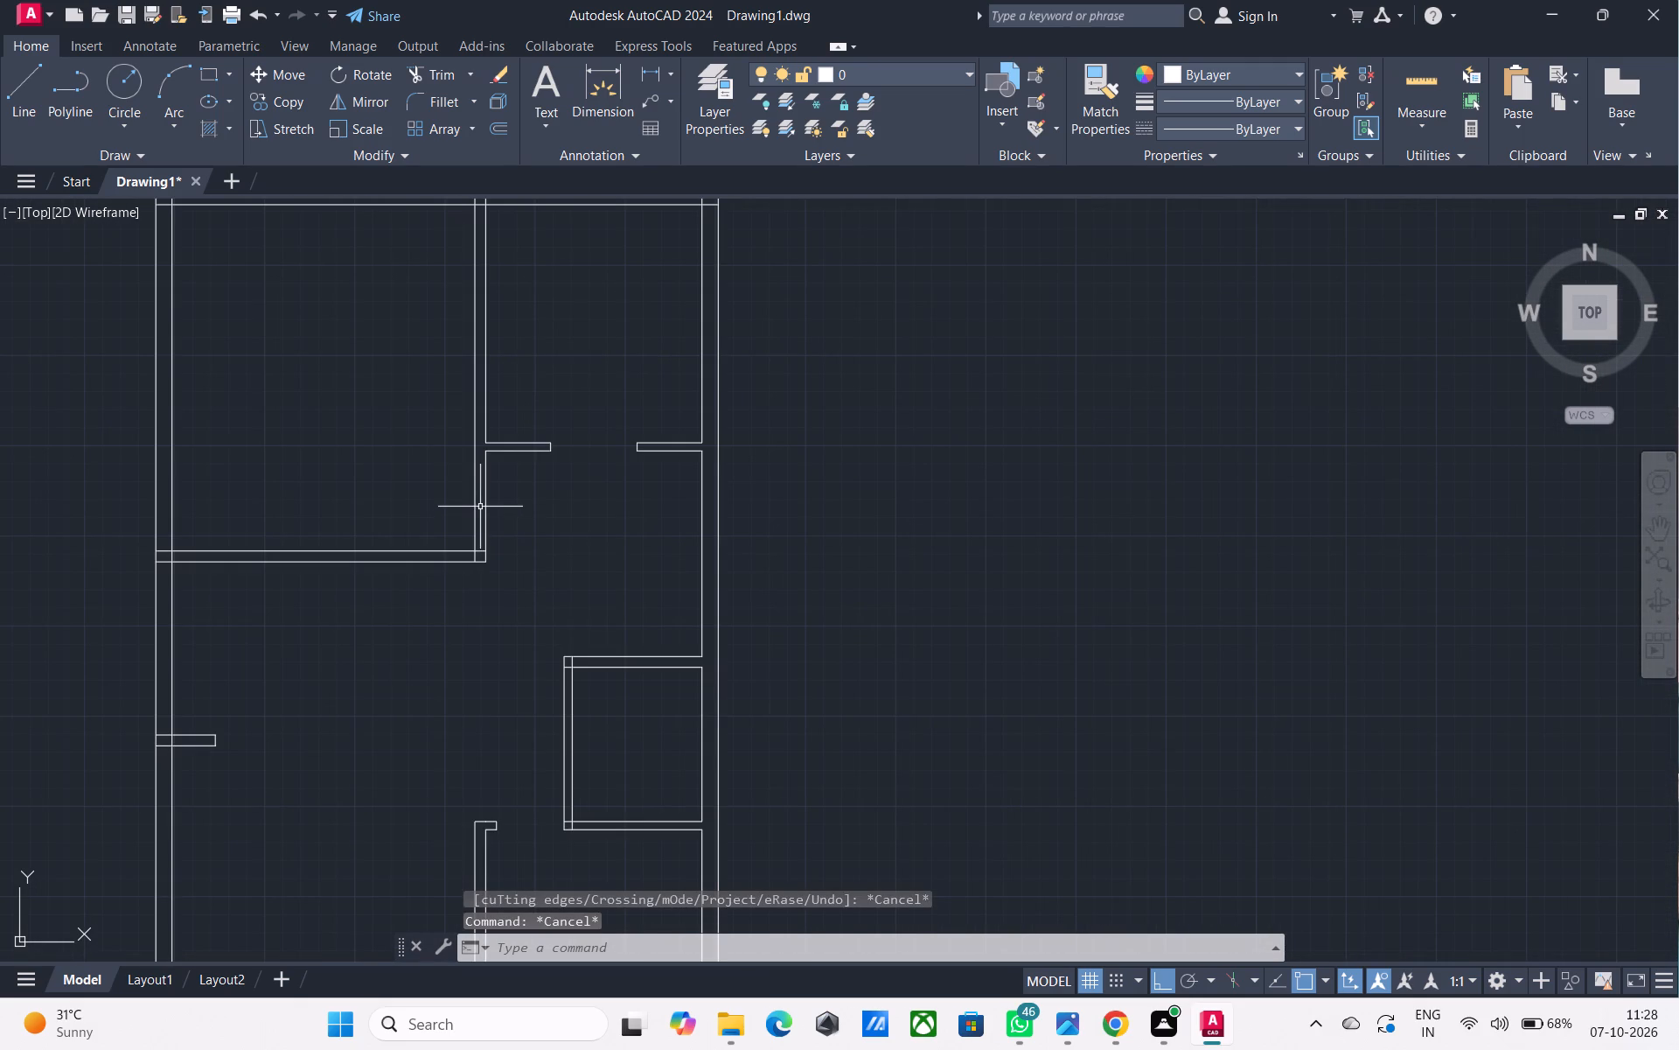
text(L)
key(space)
scroll(488, 458, up, 2)
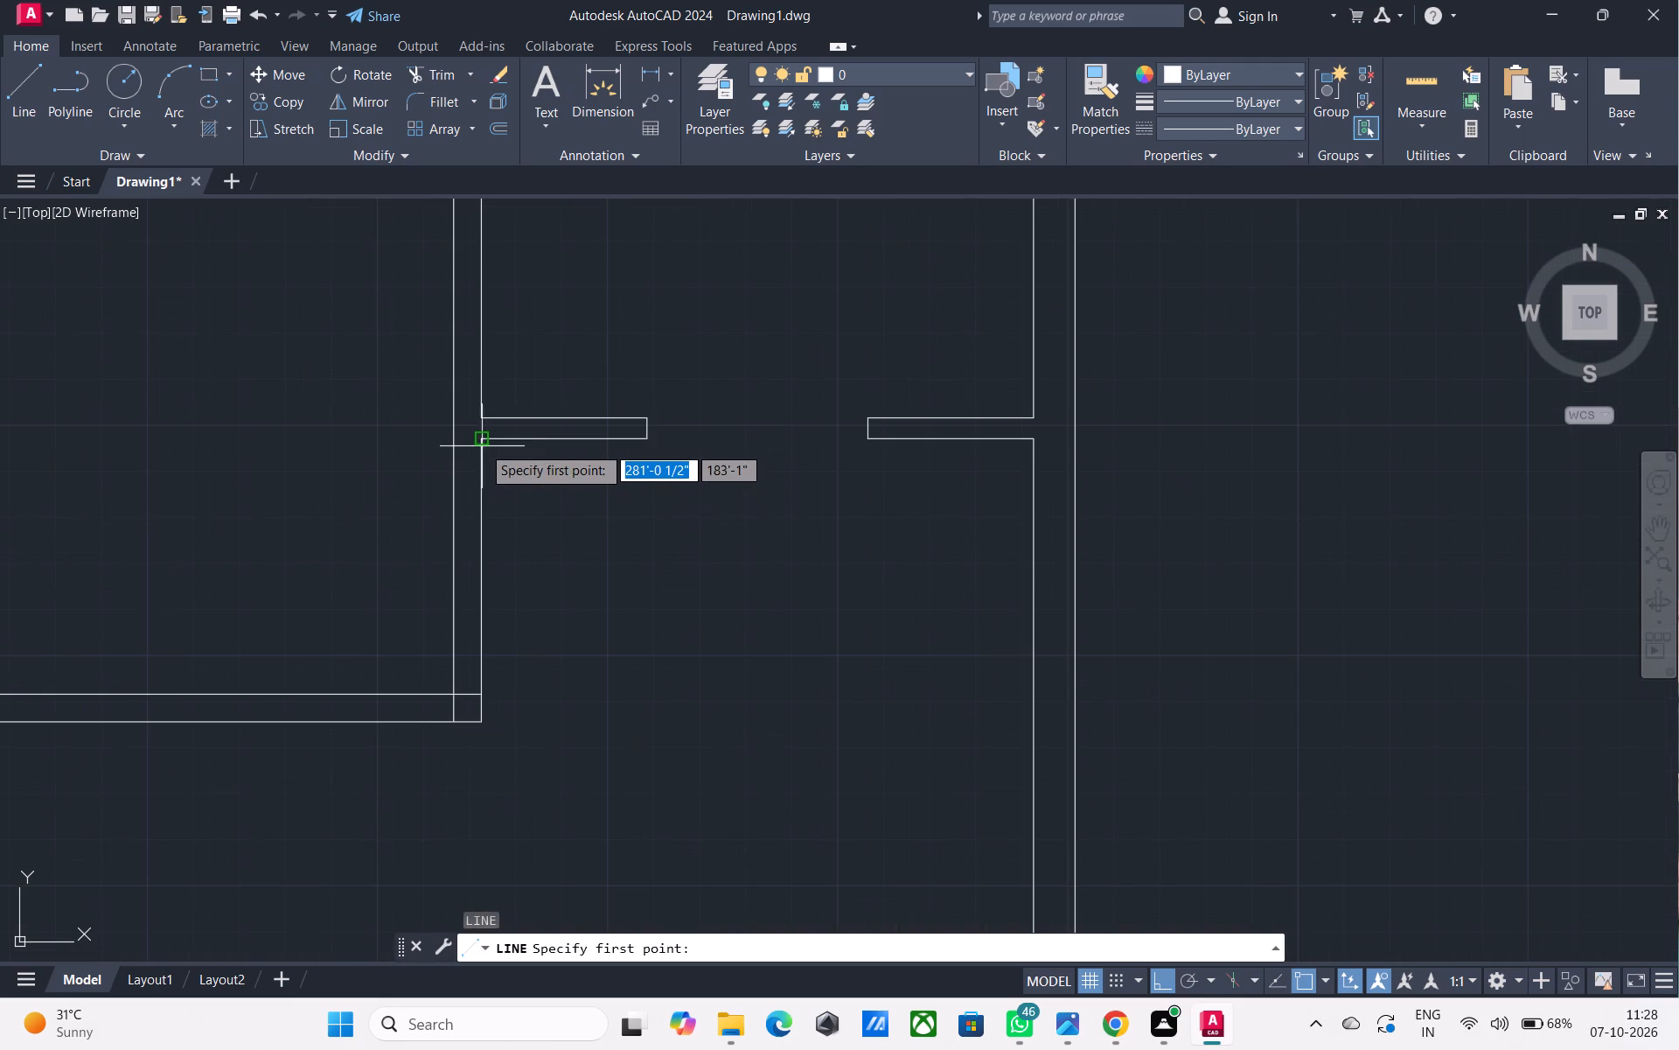
click(484, 441)
click(456, 439)
key(Escape)
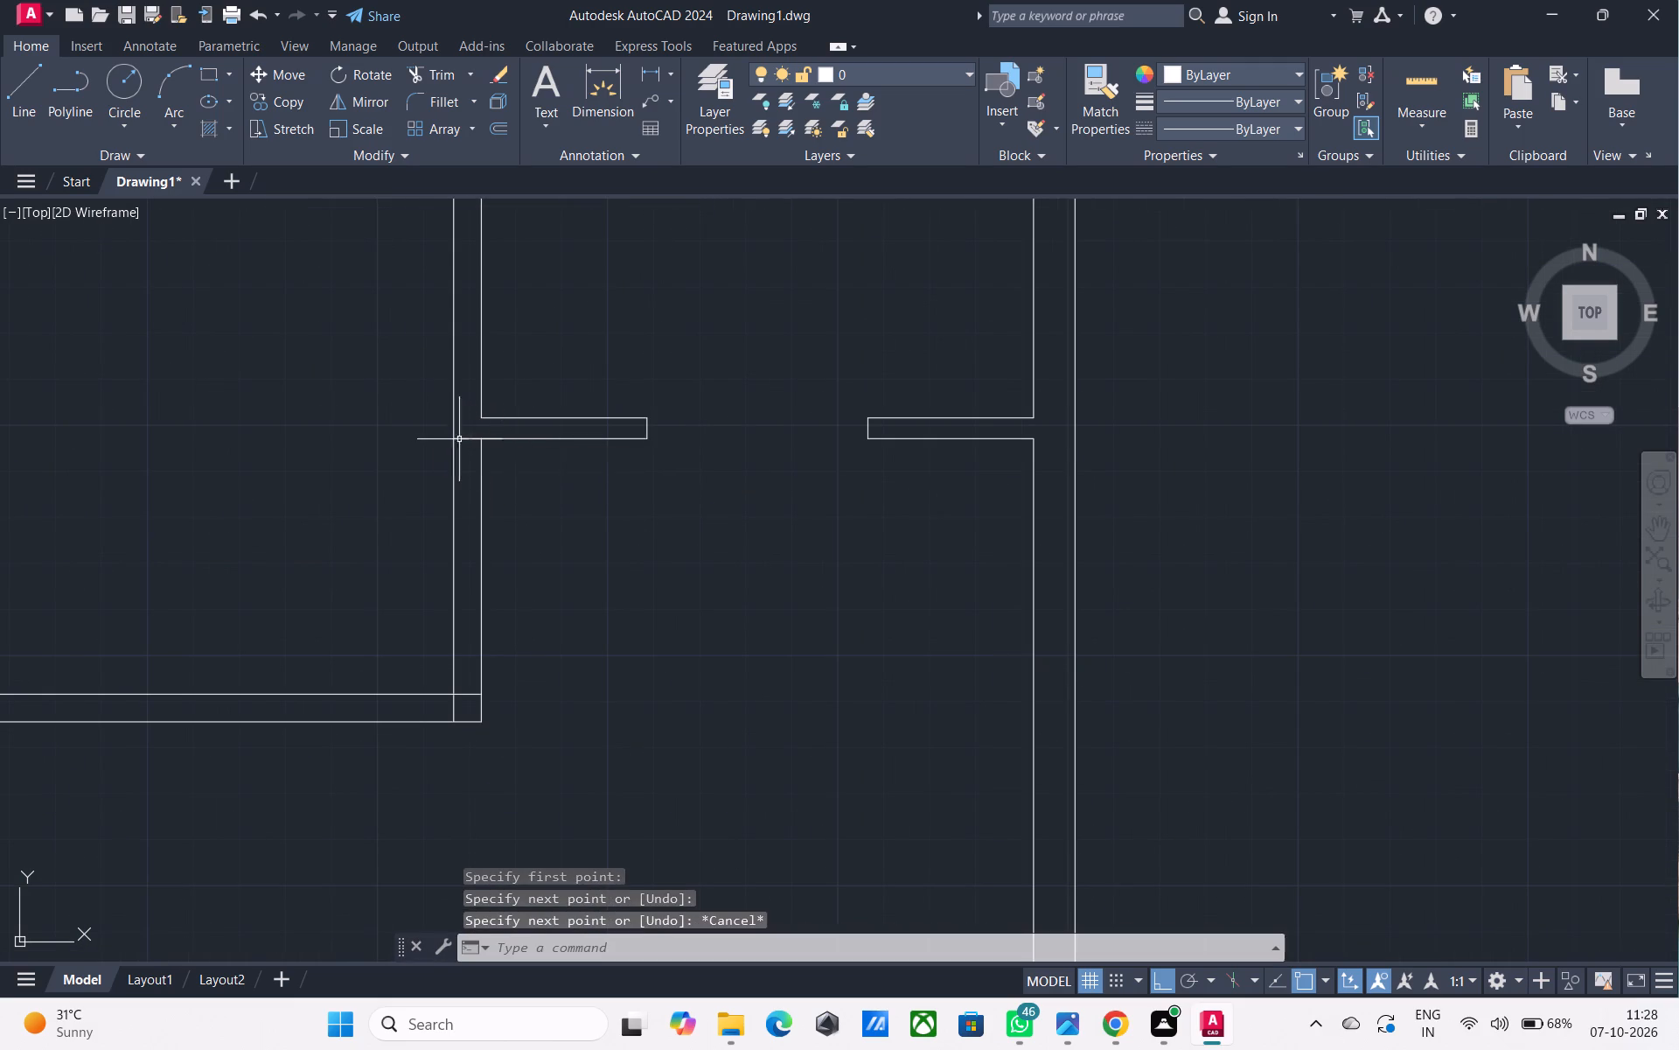
Trim the middle wall between the new short line and the upper-left room's bottom partition, including the leftover piece inside the partition's end.
text(TR)
key(space)
click(529, 541)
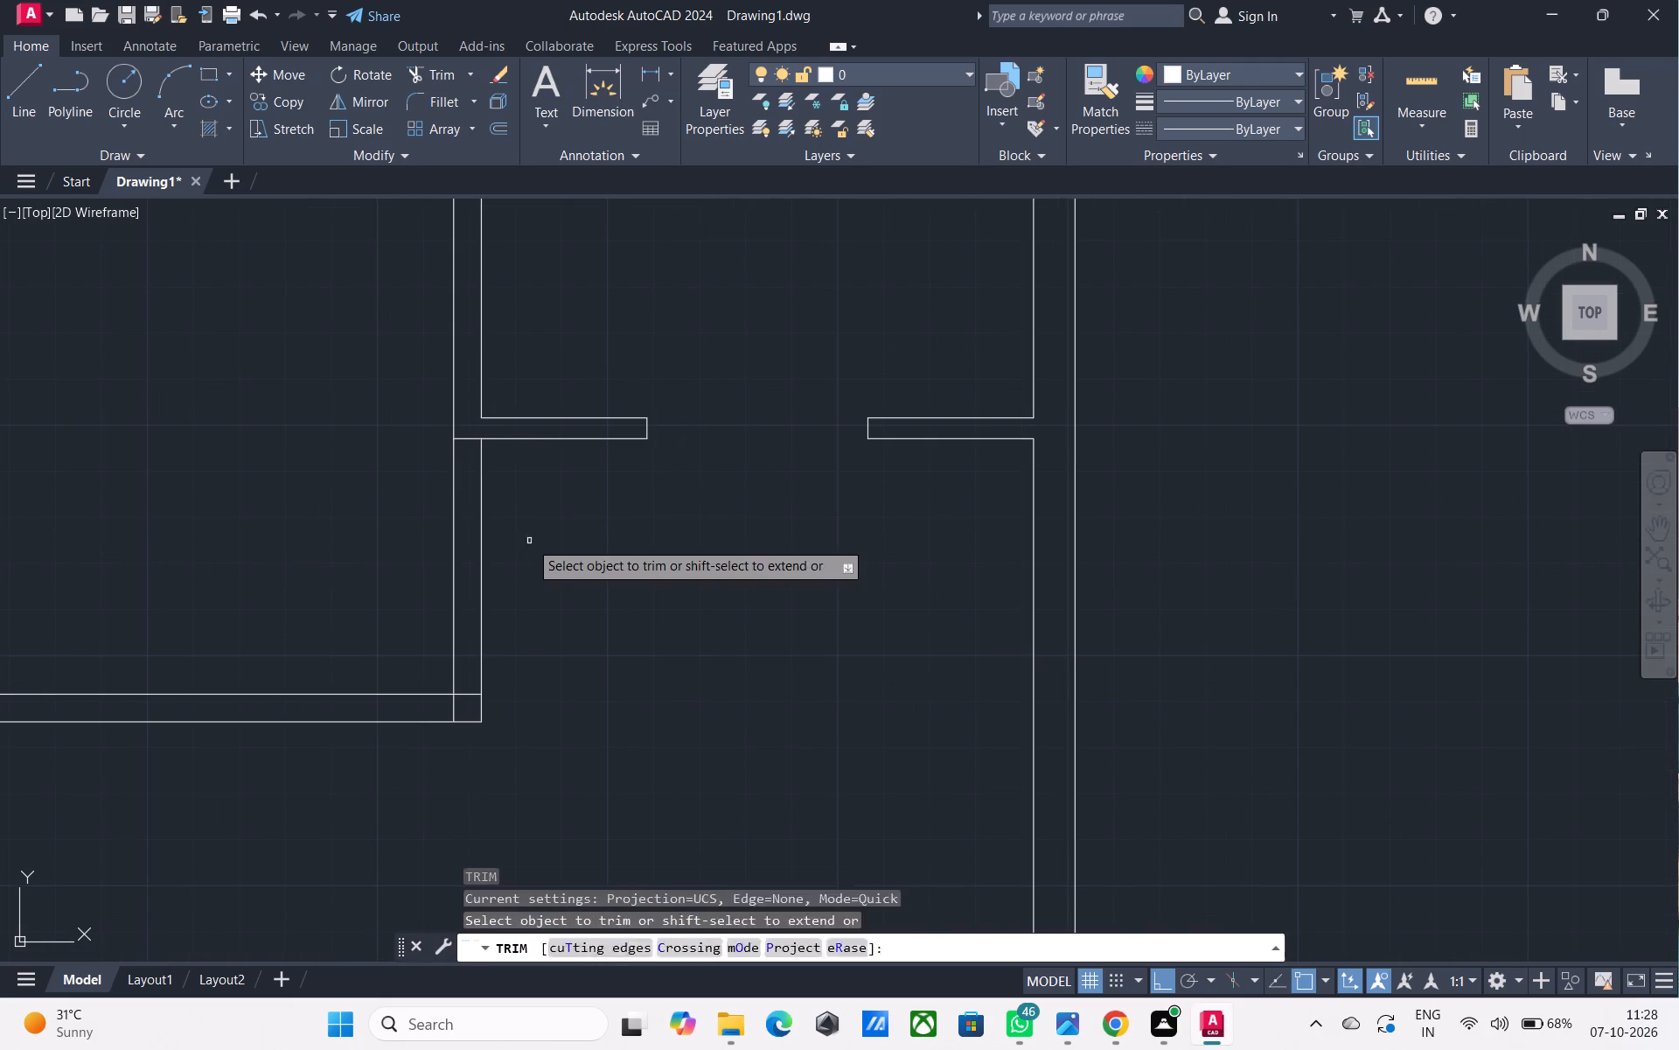
click(418, 531)
middle_drag(486, 626, 534, 577)
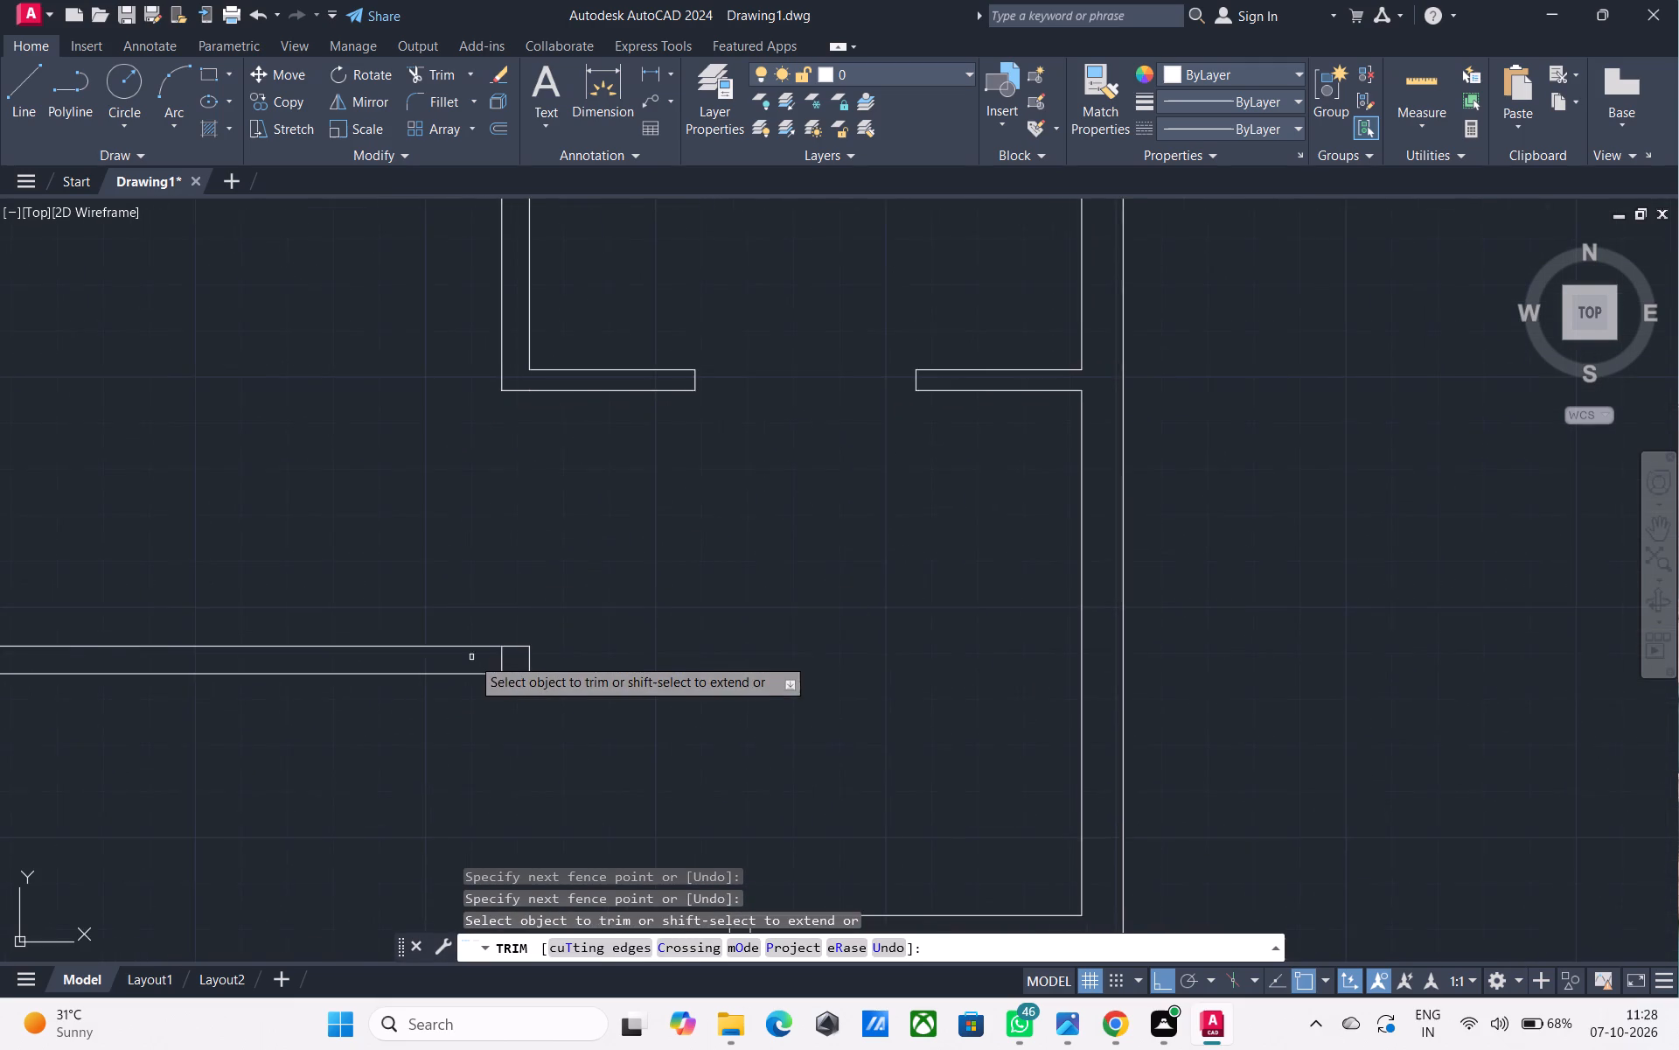
scroll(471, 657, up, 1)
click(526, 666)
click(464, 663)
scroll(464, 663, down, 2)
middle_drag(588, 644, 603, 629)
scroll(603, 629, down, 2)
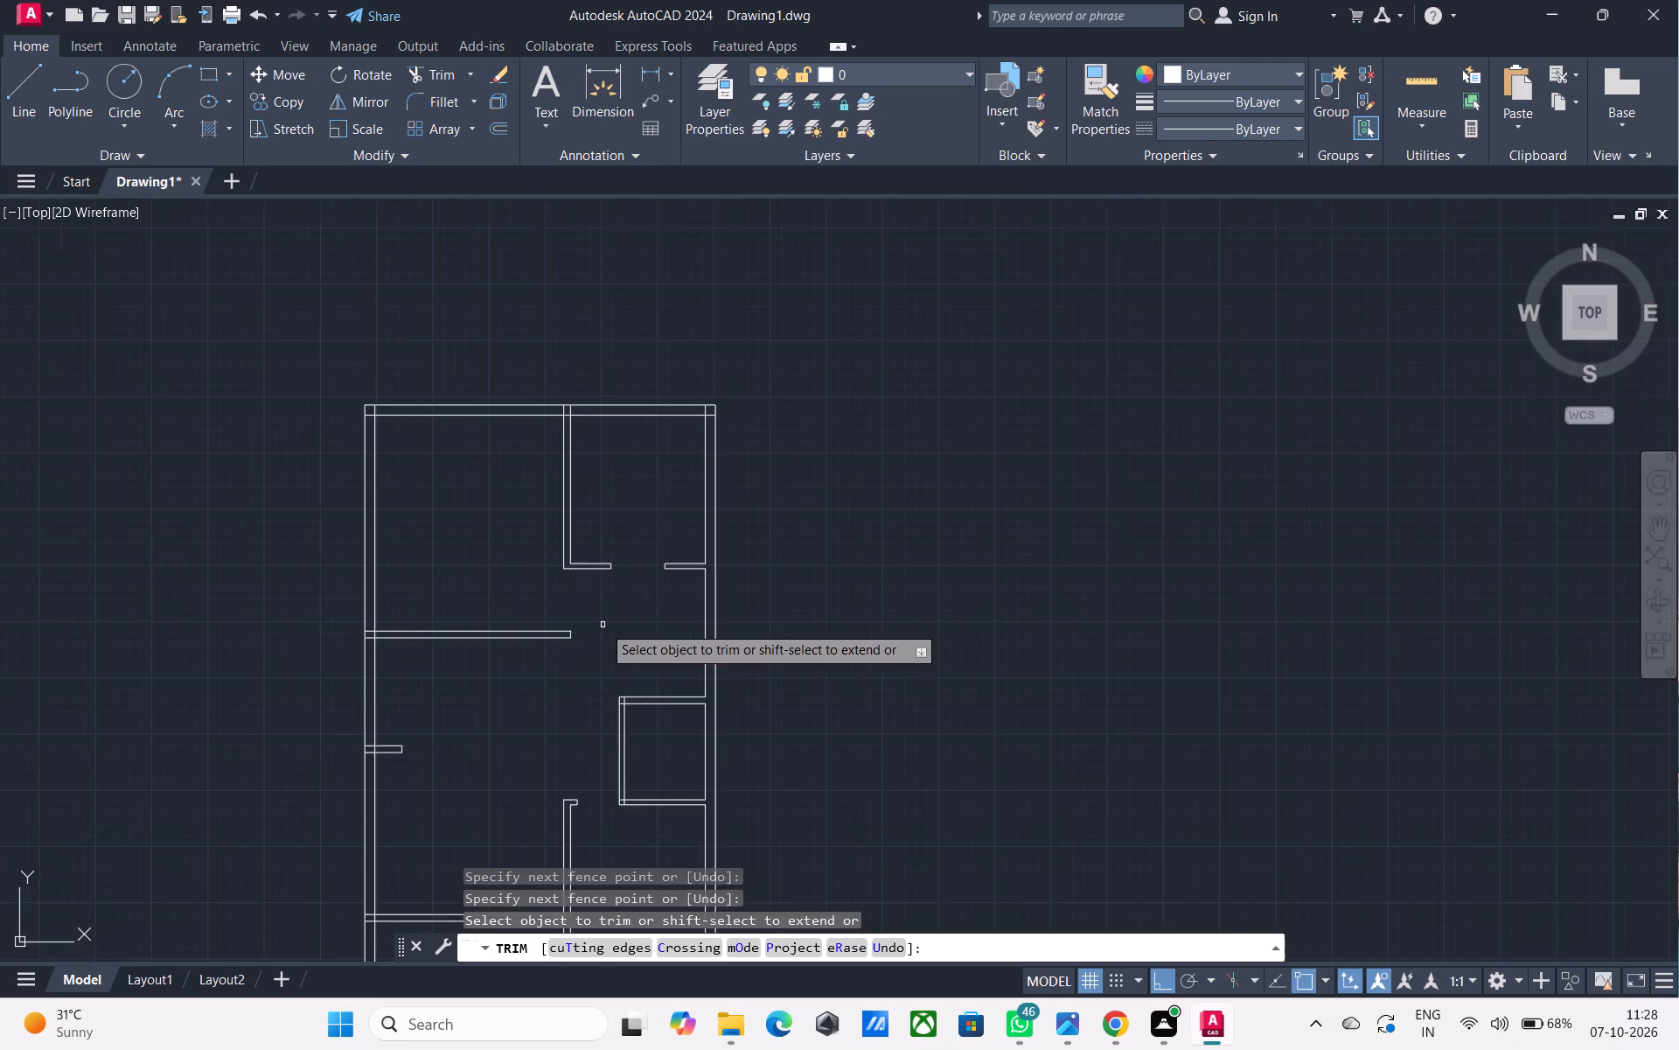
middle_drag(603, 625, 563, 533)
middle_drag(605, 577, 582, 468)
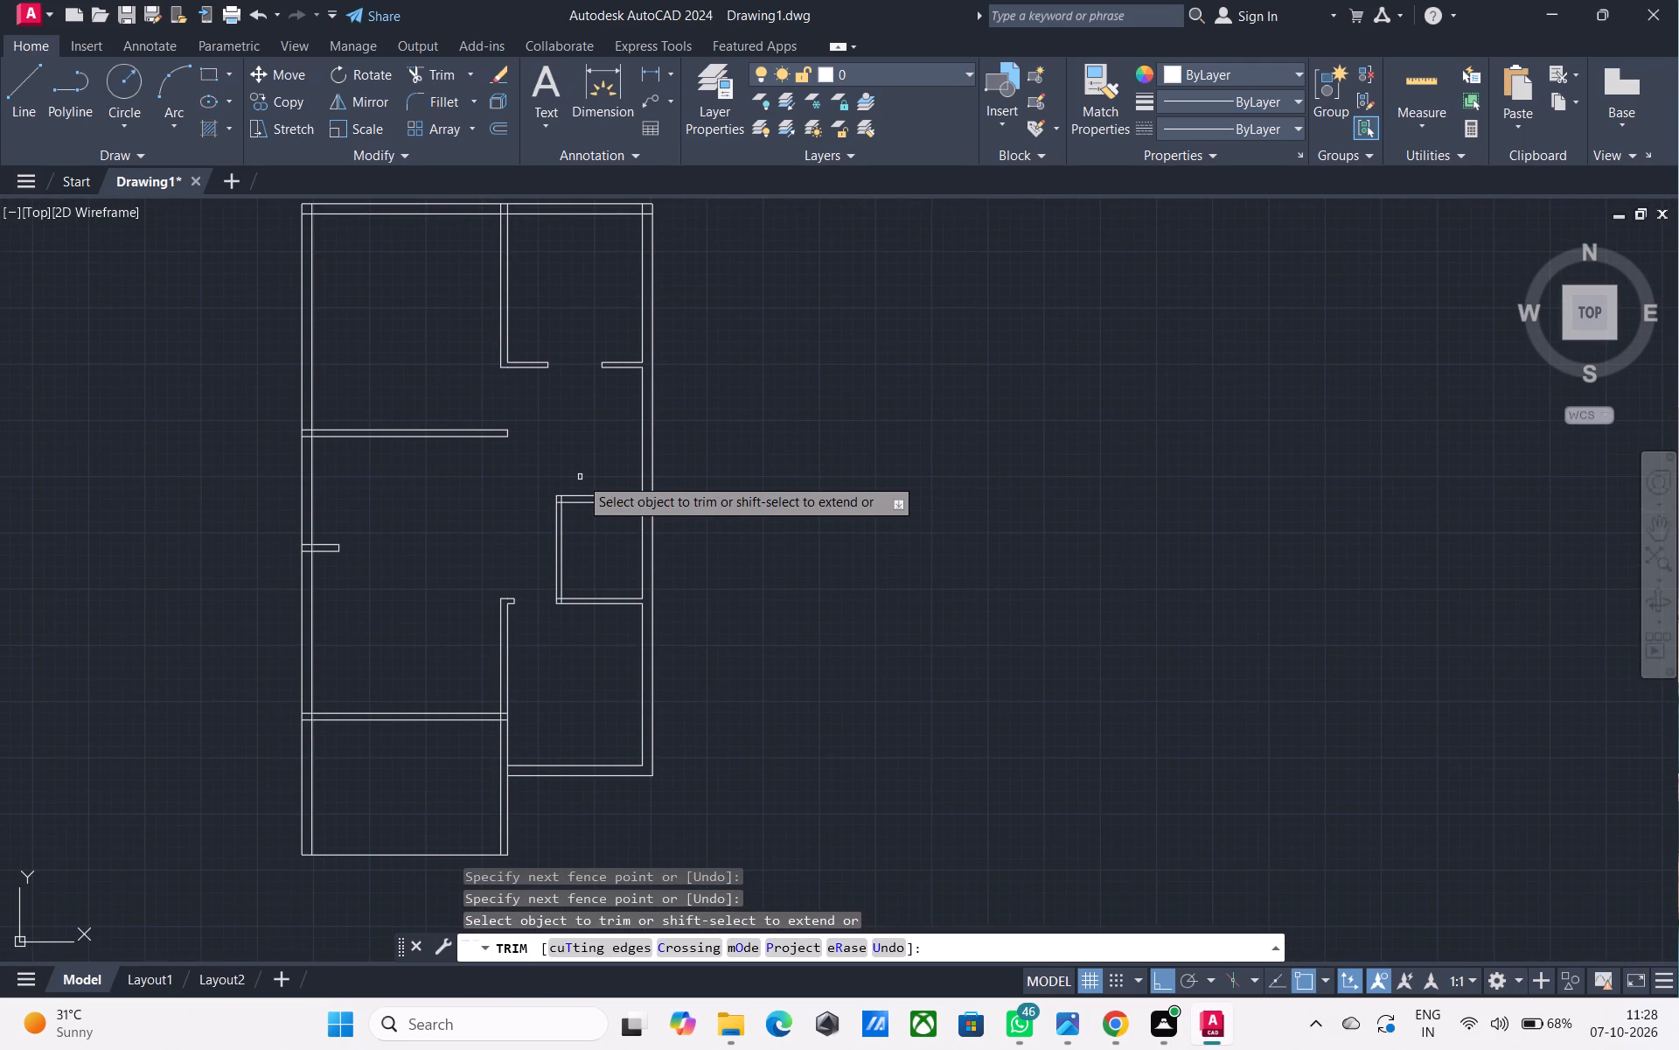
Save the drawing in the Documents folder under the file name I PRO 12F.
key(Escape)
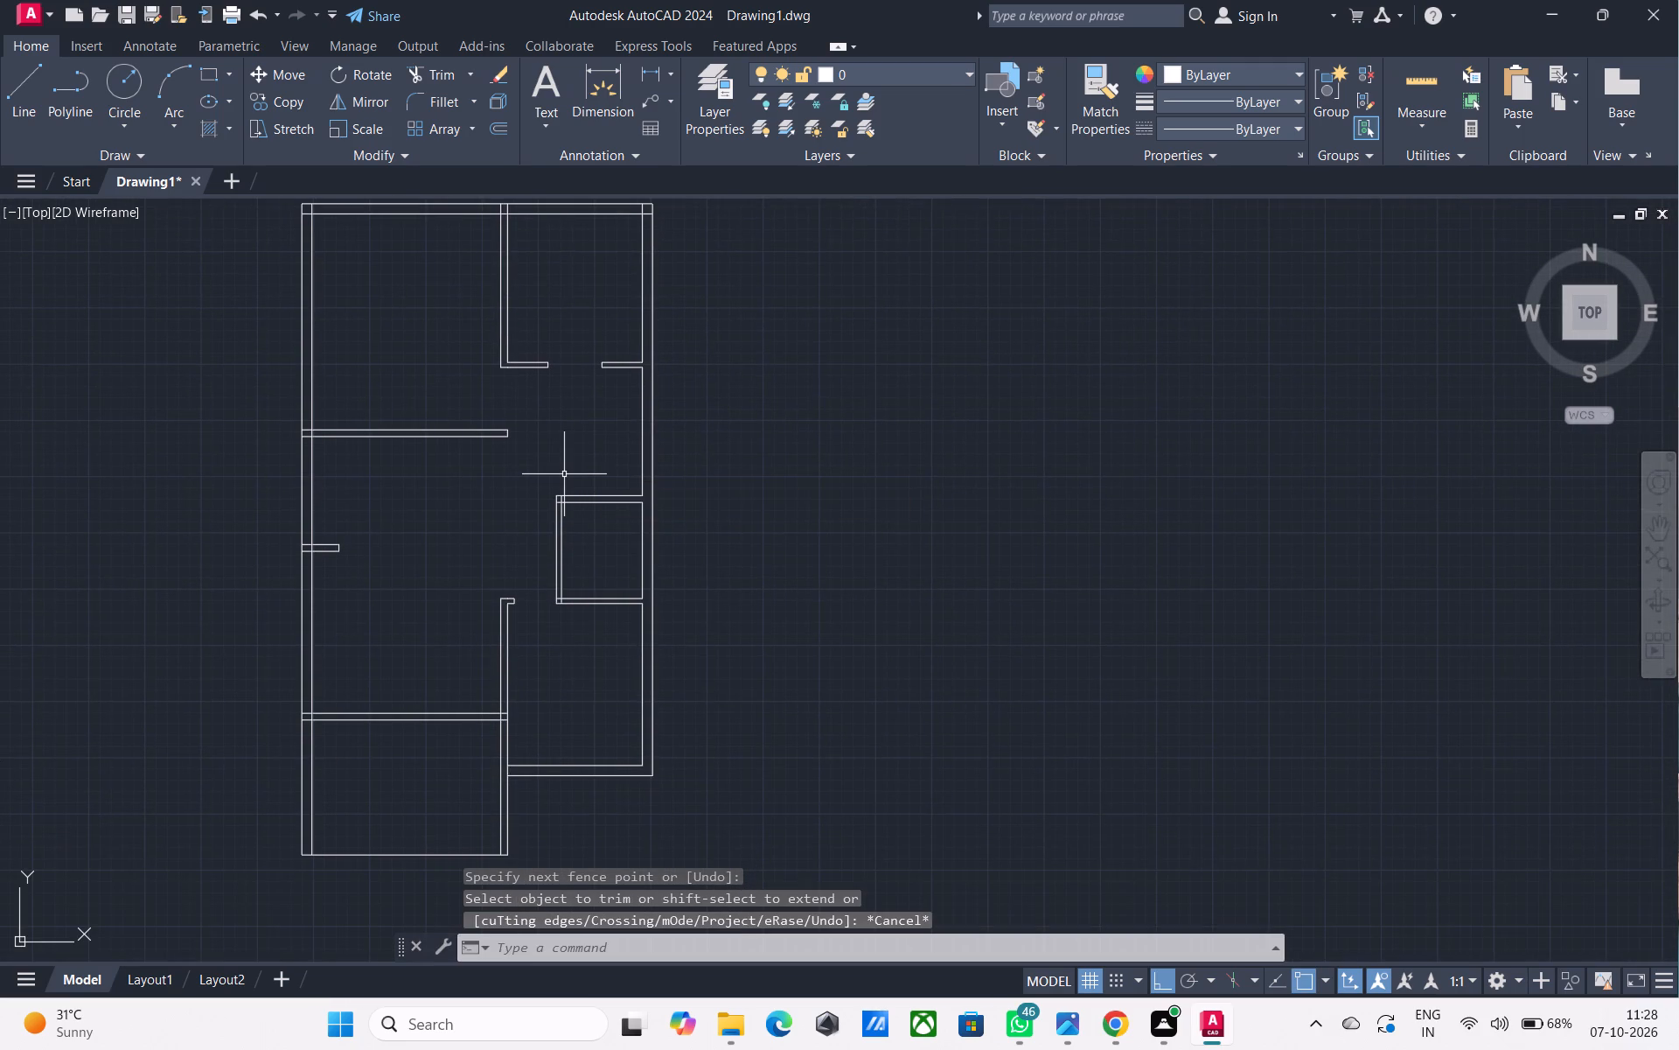
key(ctrl+s)
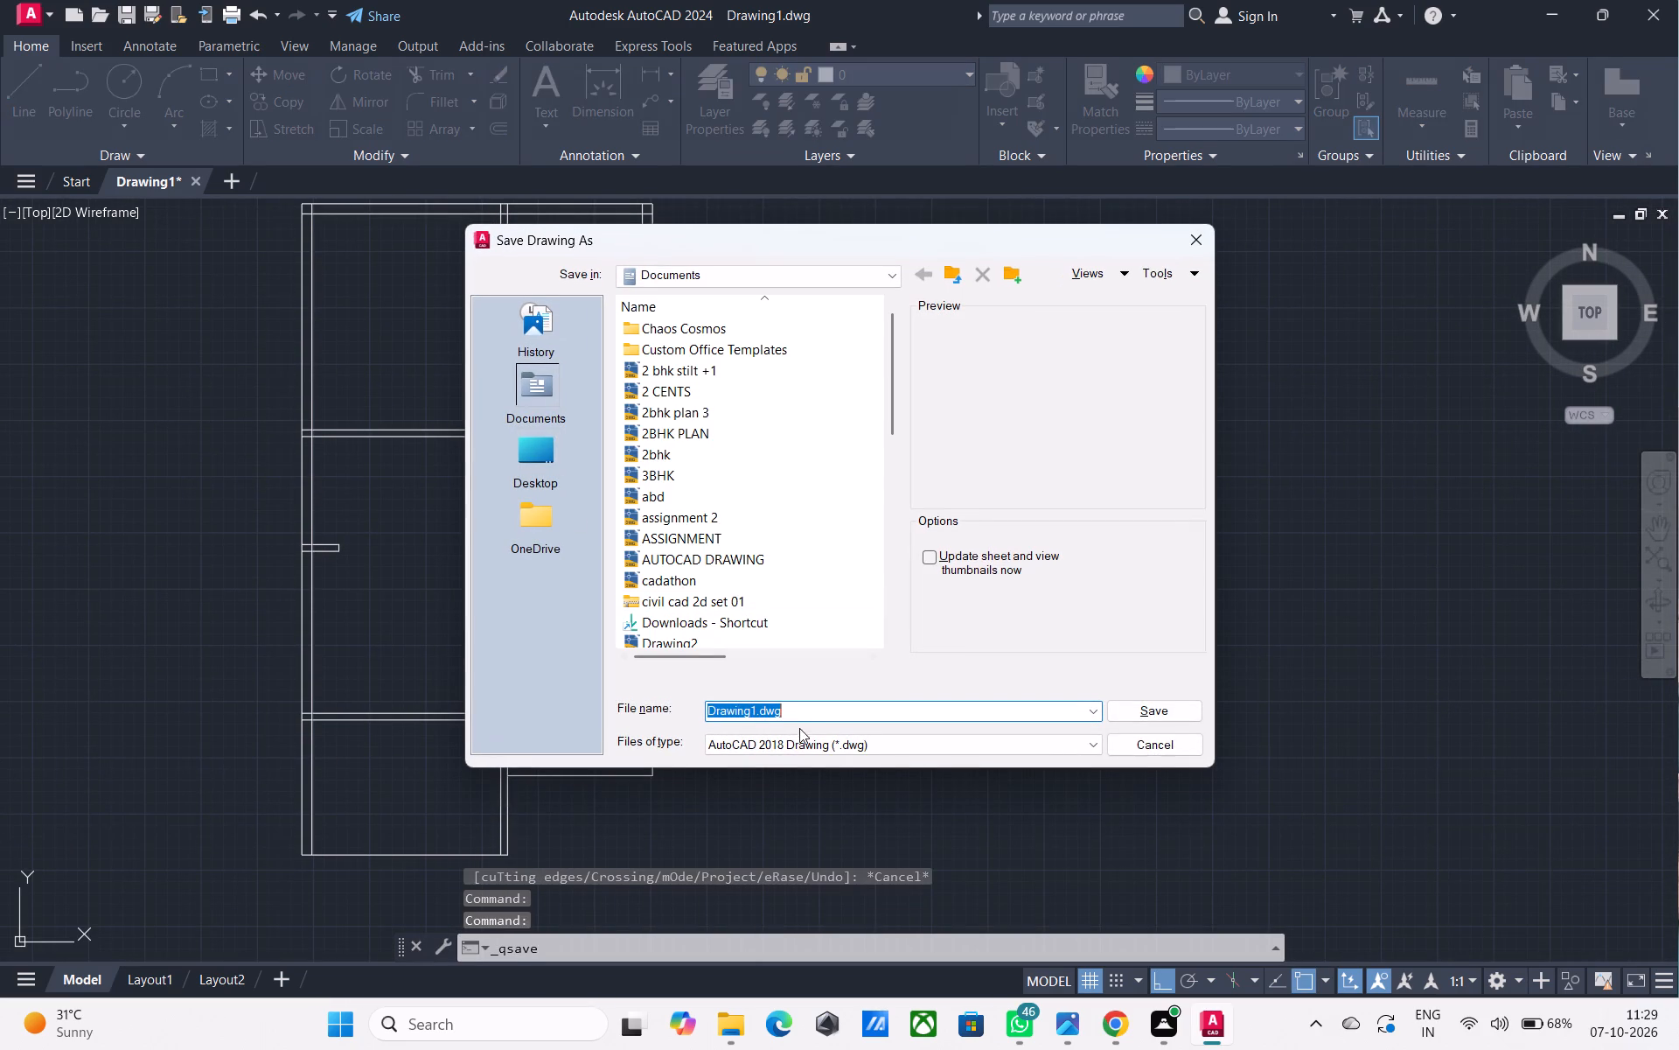
key(BackSpace)
text(I PRO)
key(space)
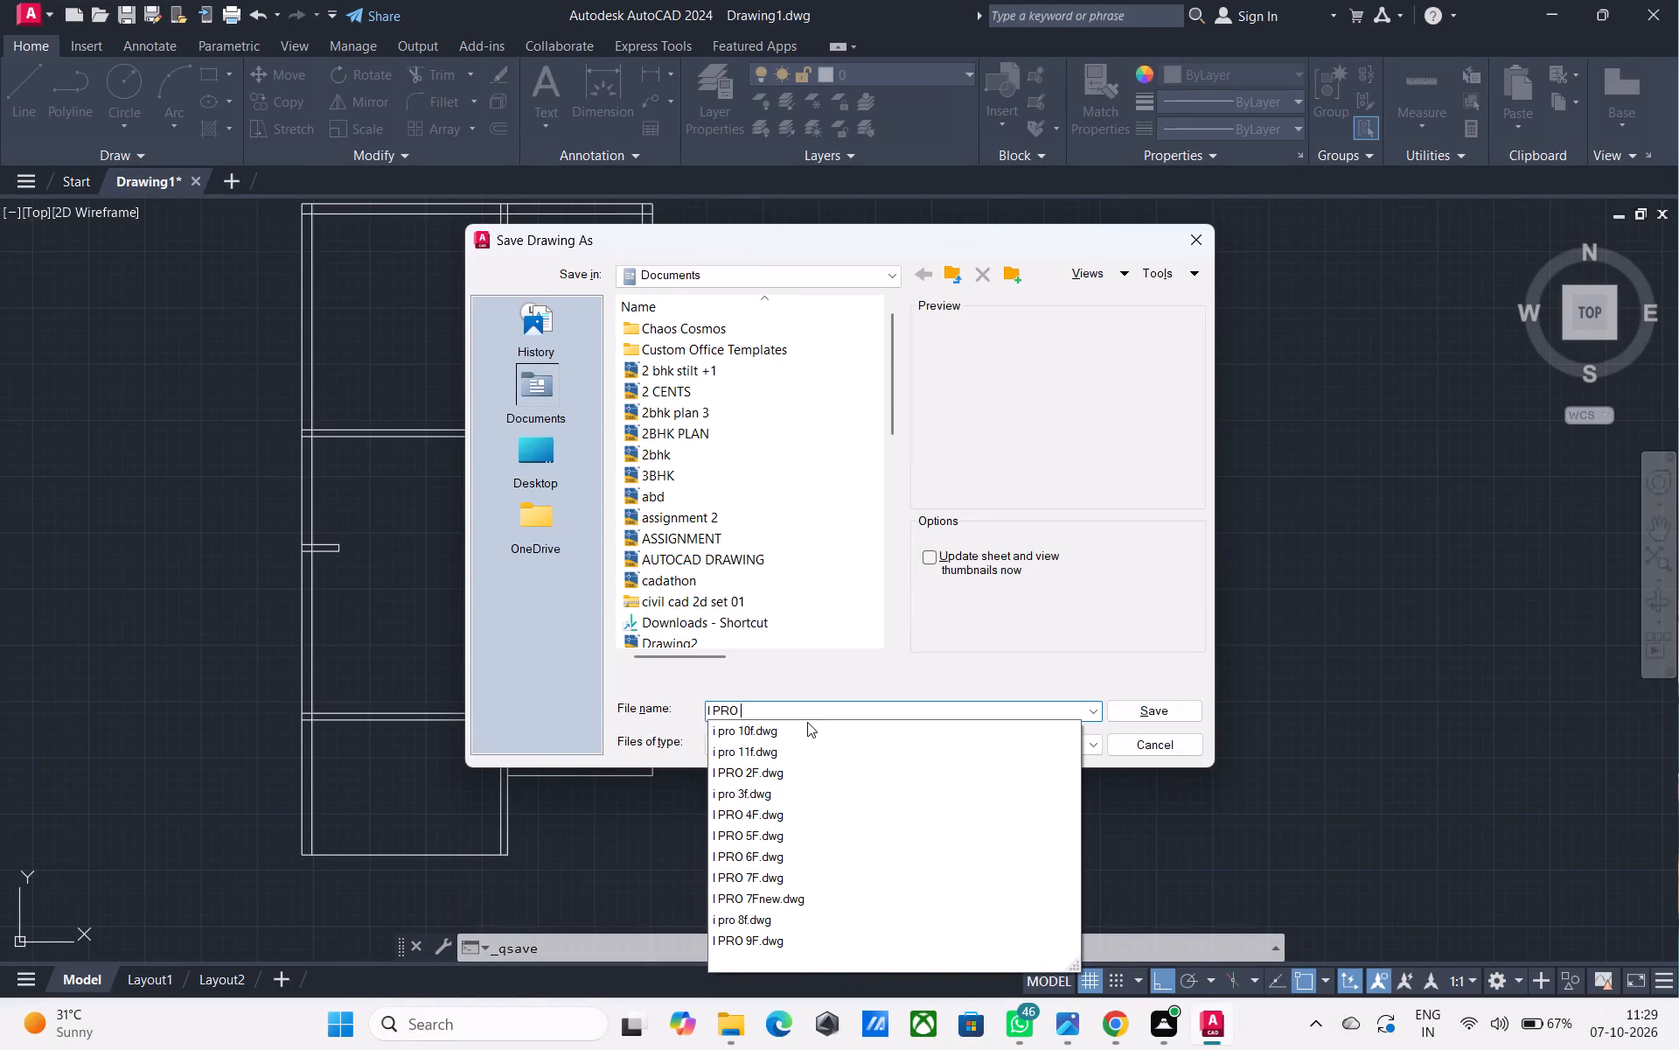
text(12)
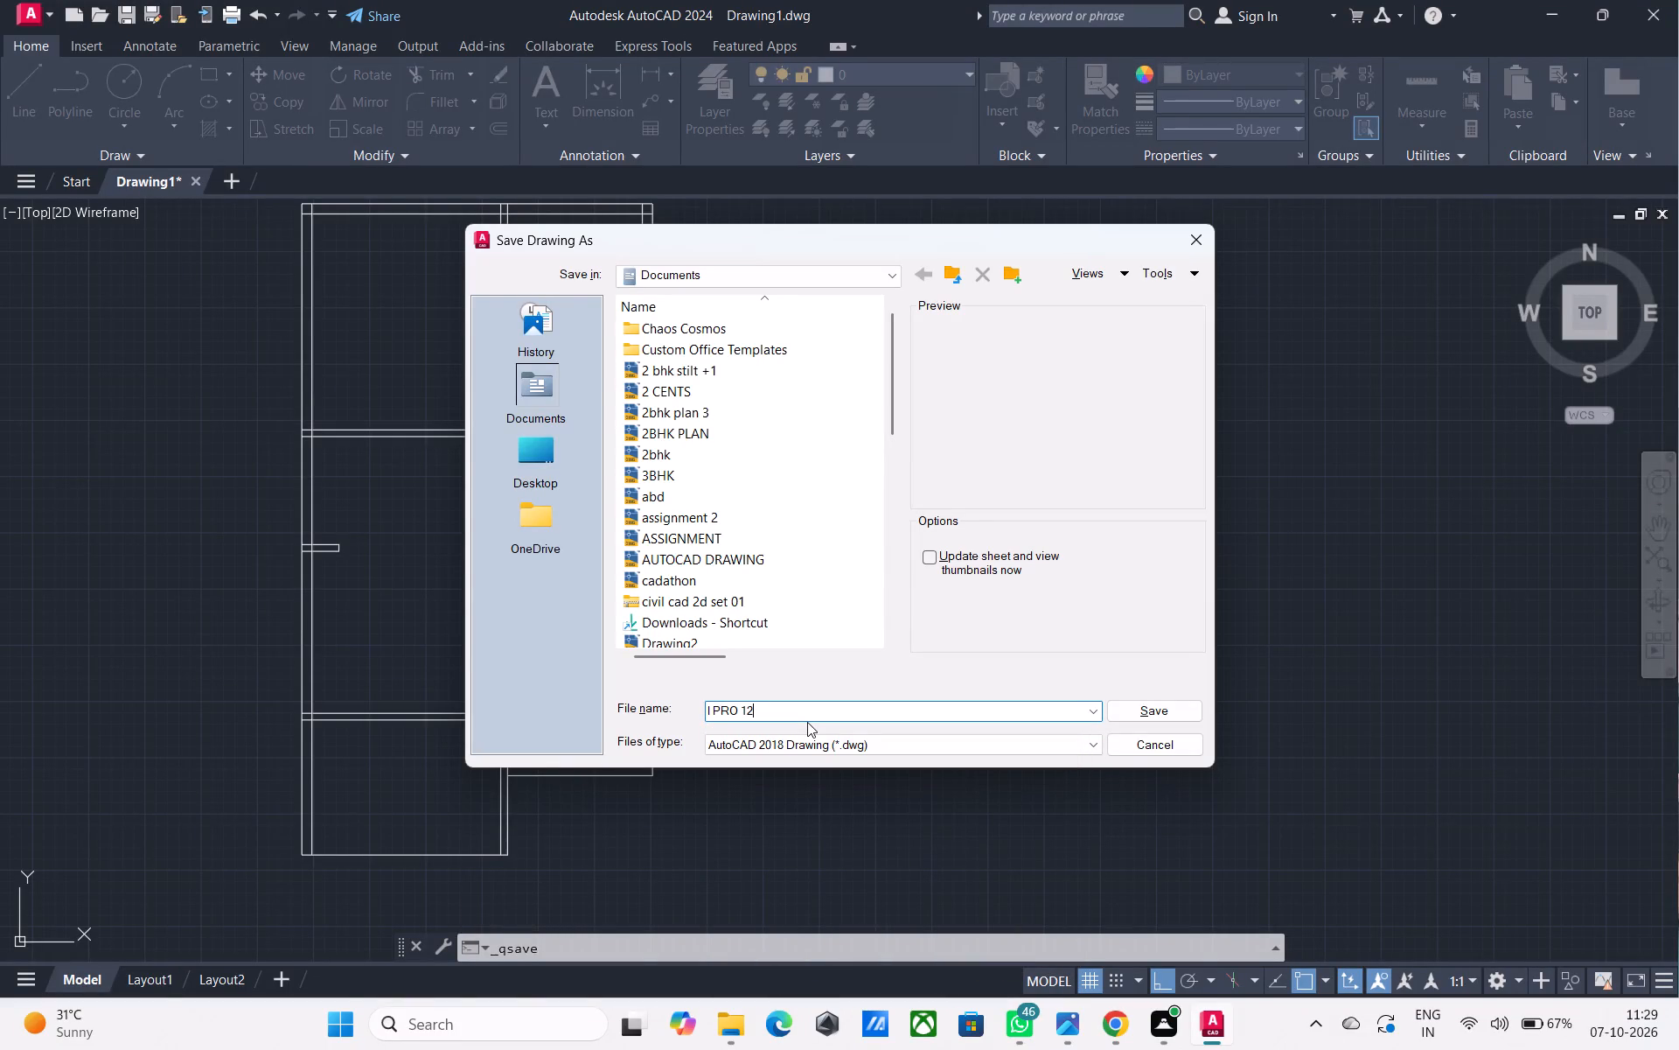
key(f)
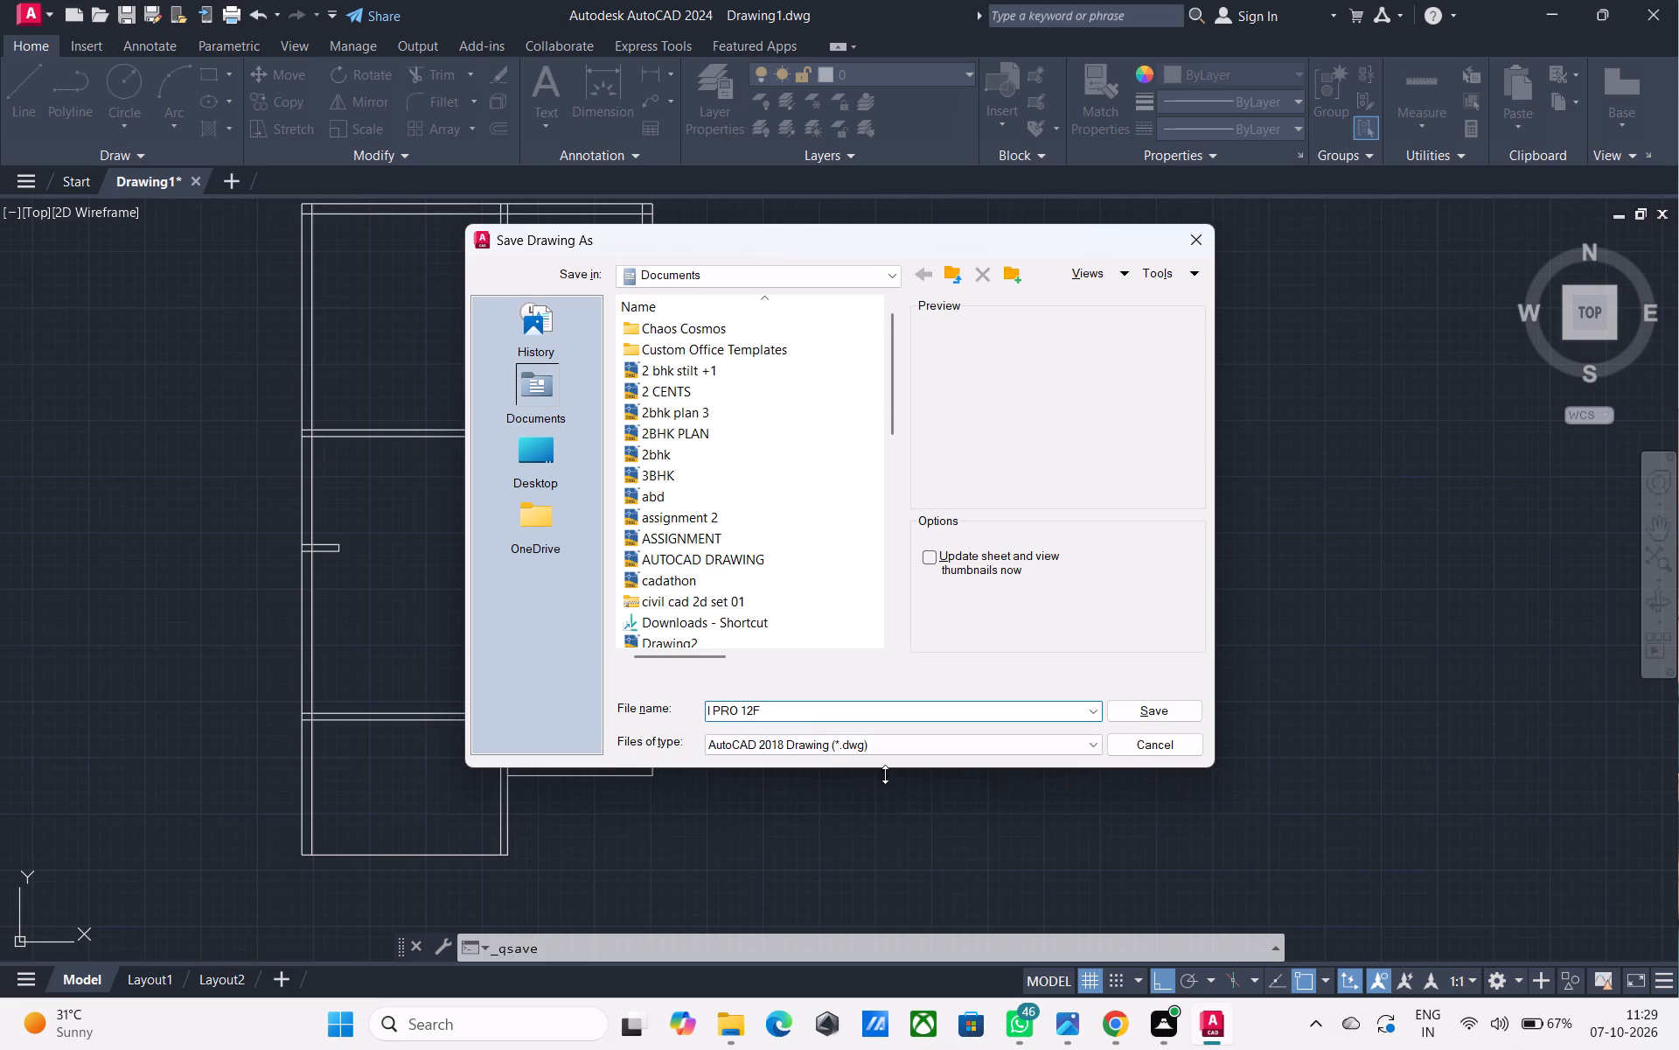
click(1171, 718)
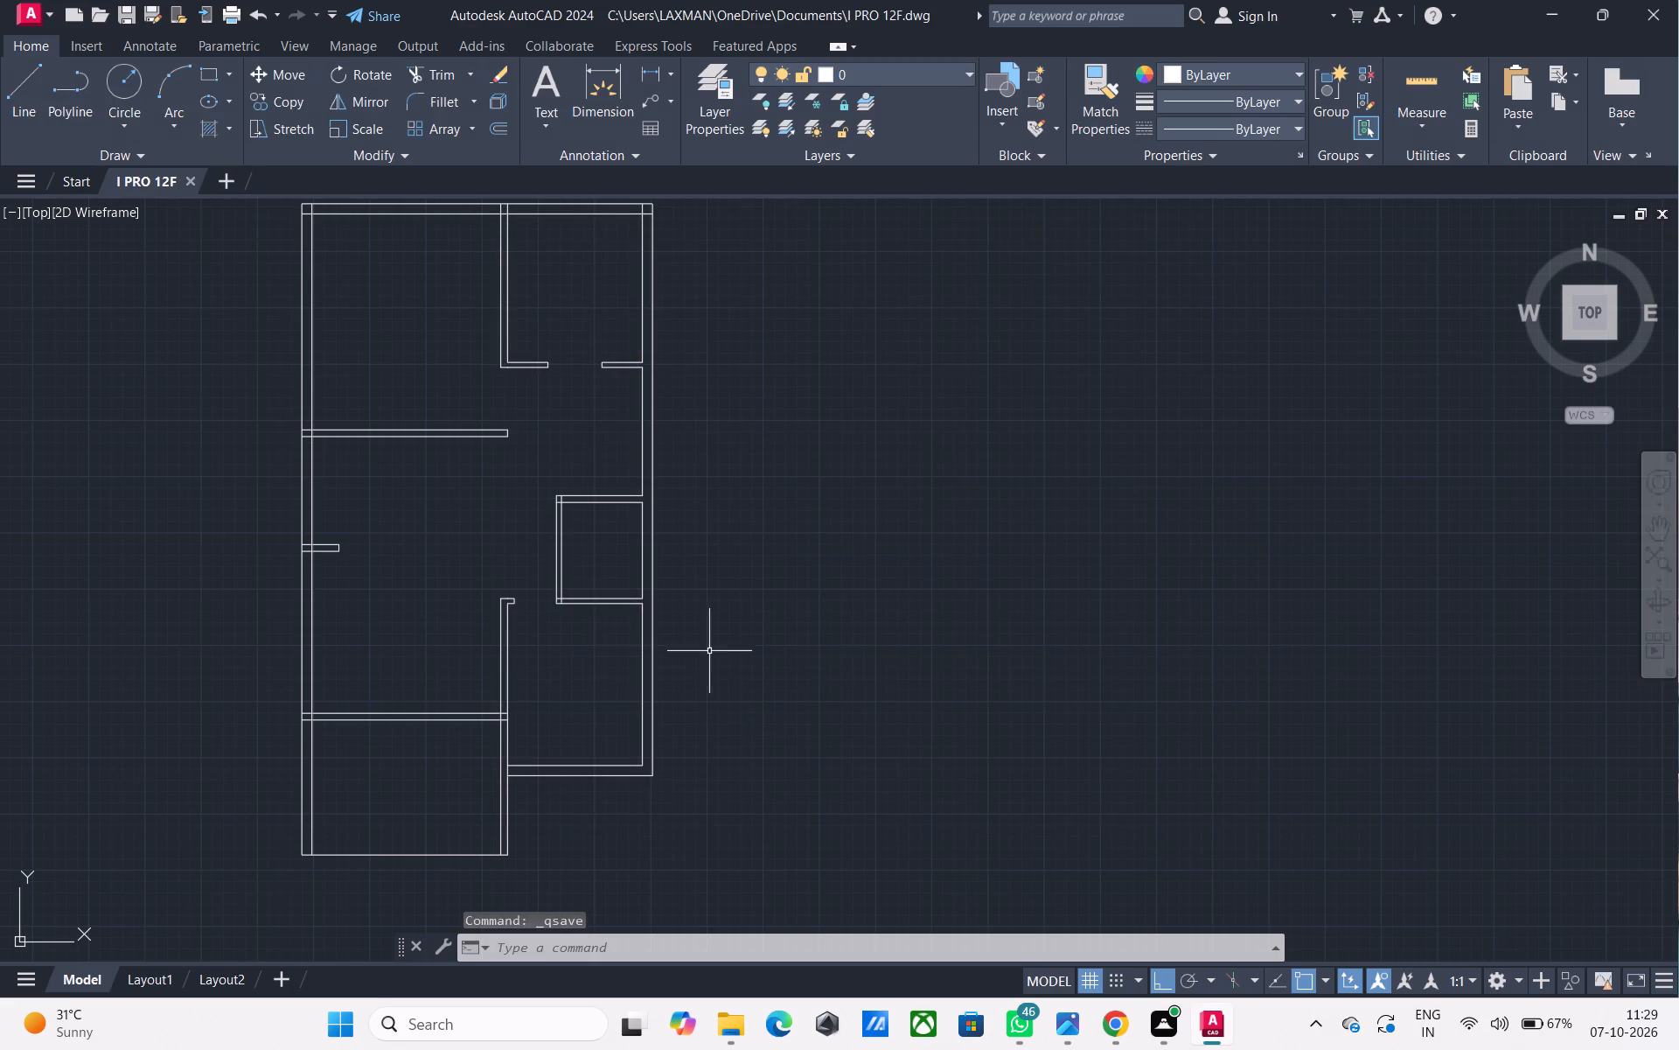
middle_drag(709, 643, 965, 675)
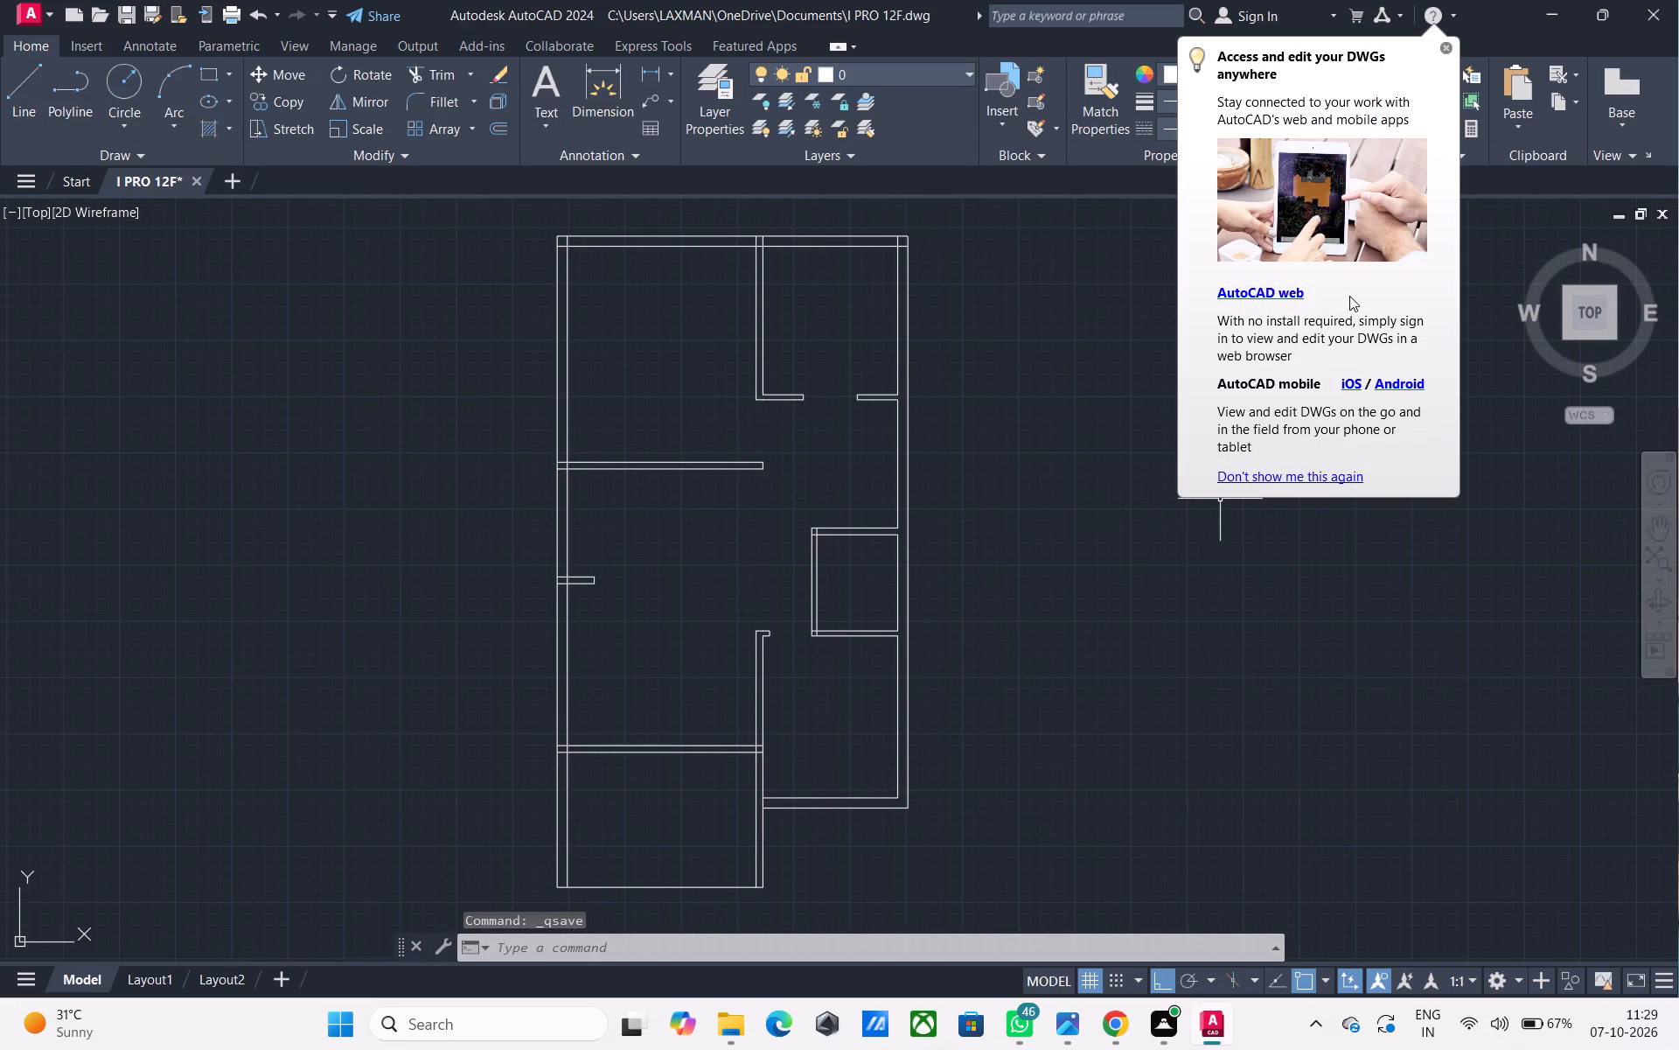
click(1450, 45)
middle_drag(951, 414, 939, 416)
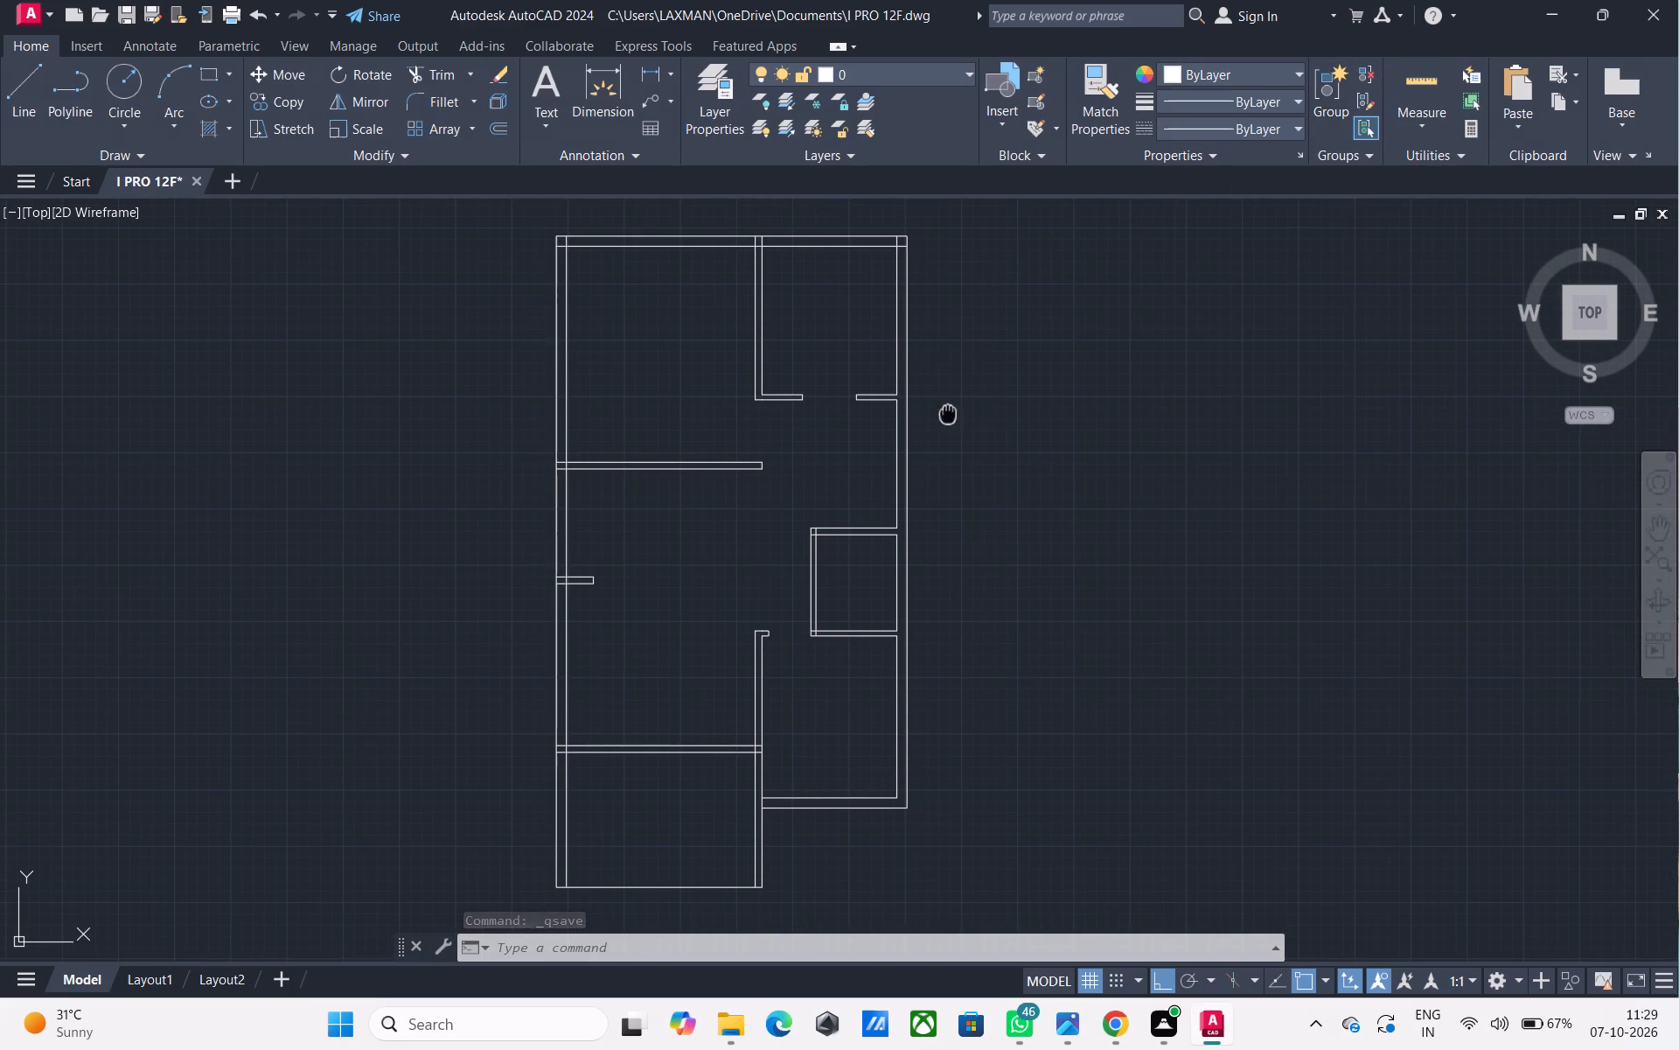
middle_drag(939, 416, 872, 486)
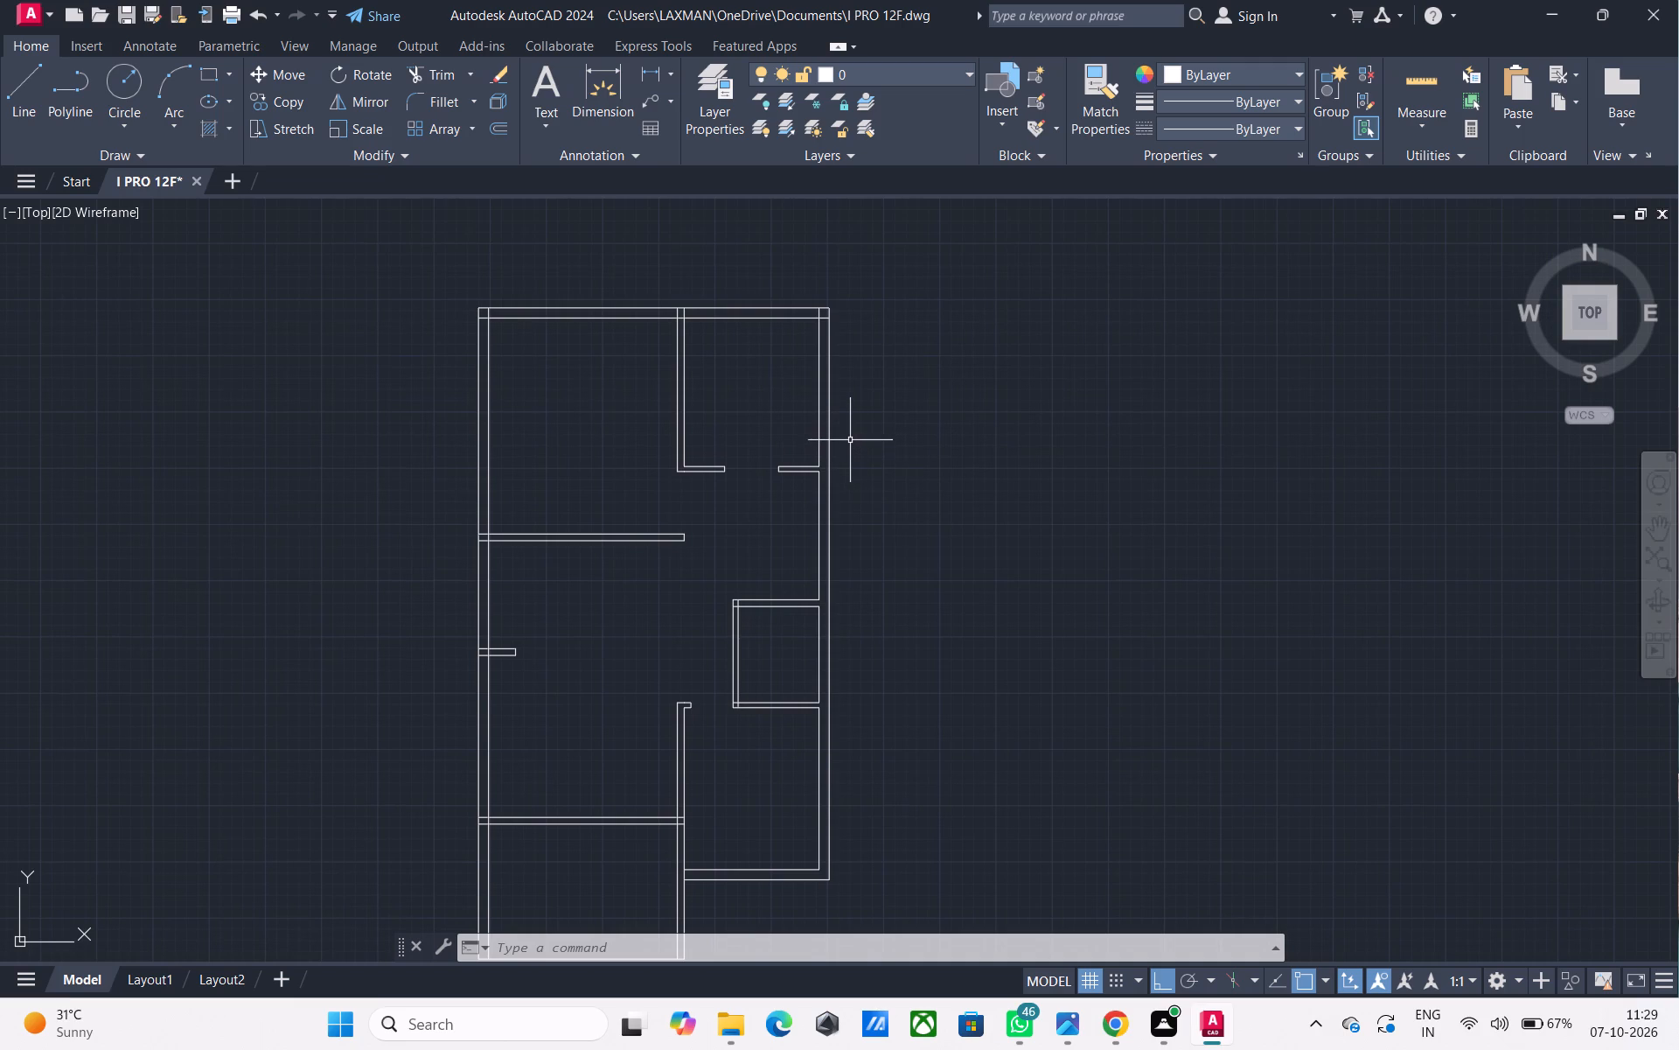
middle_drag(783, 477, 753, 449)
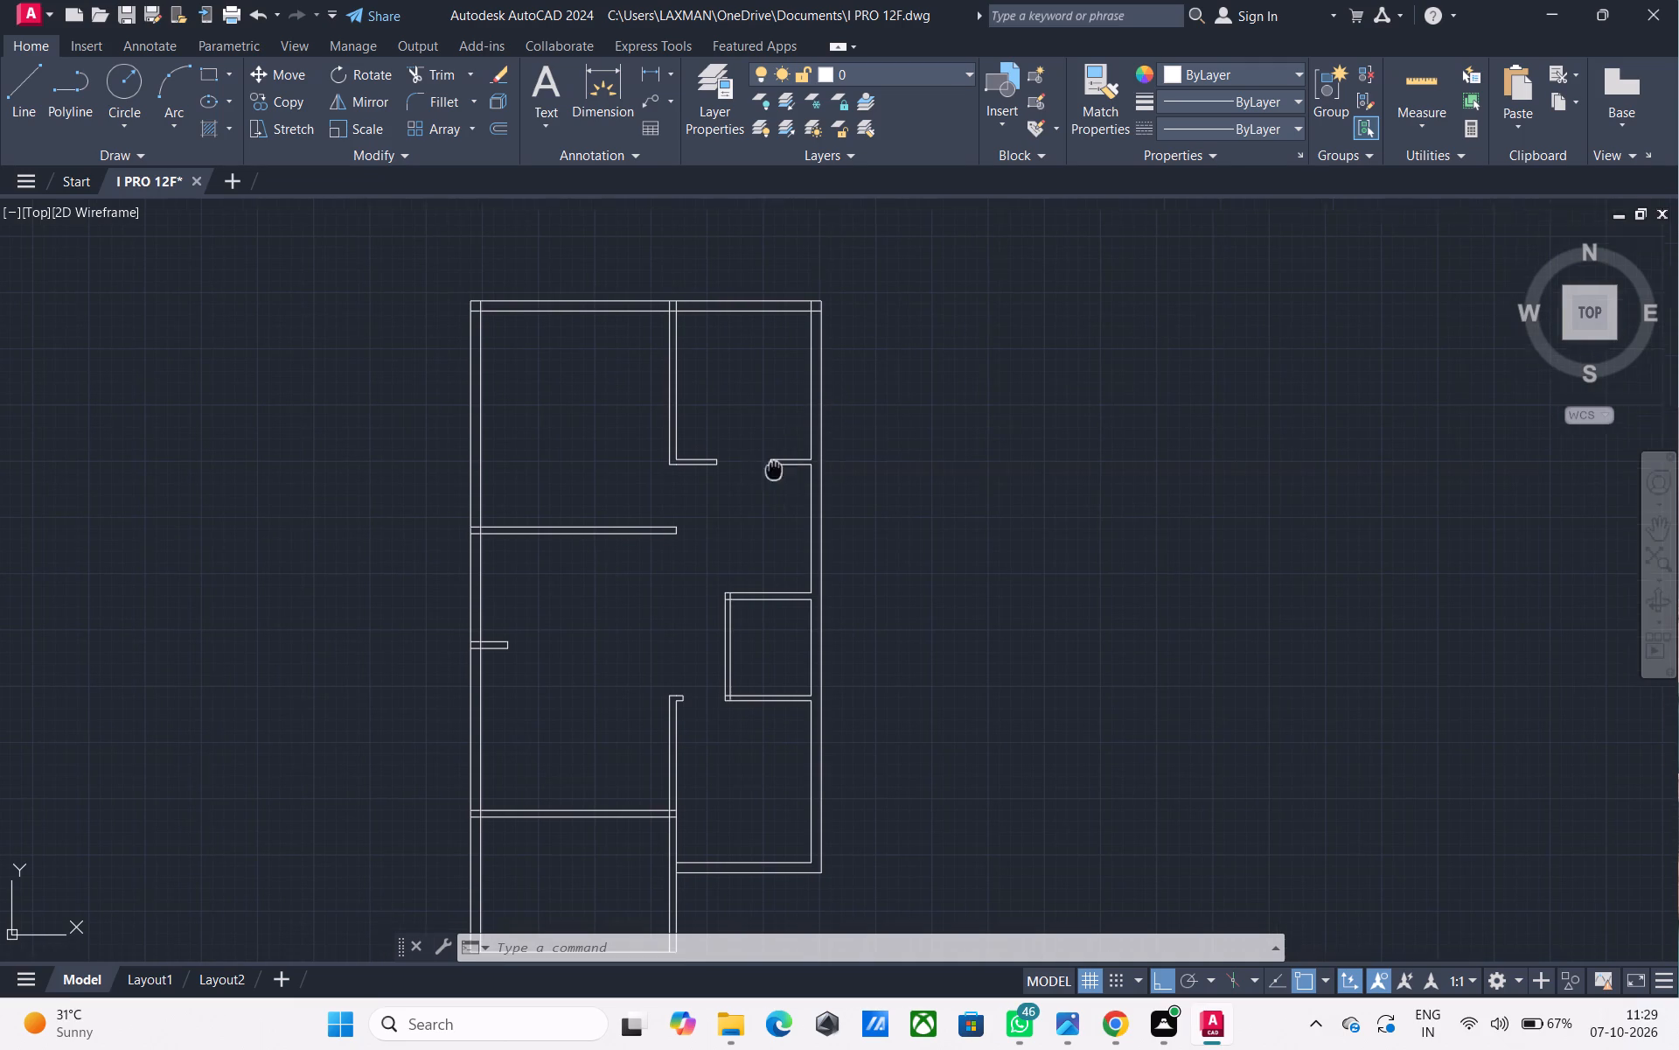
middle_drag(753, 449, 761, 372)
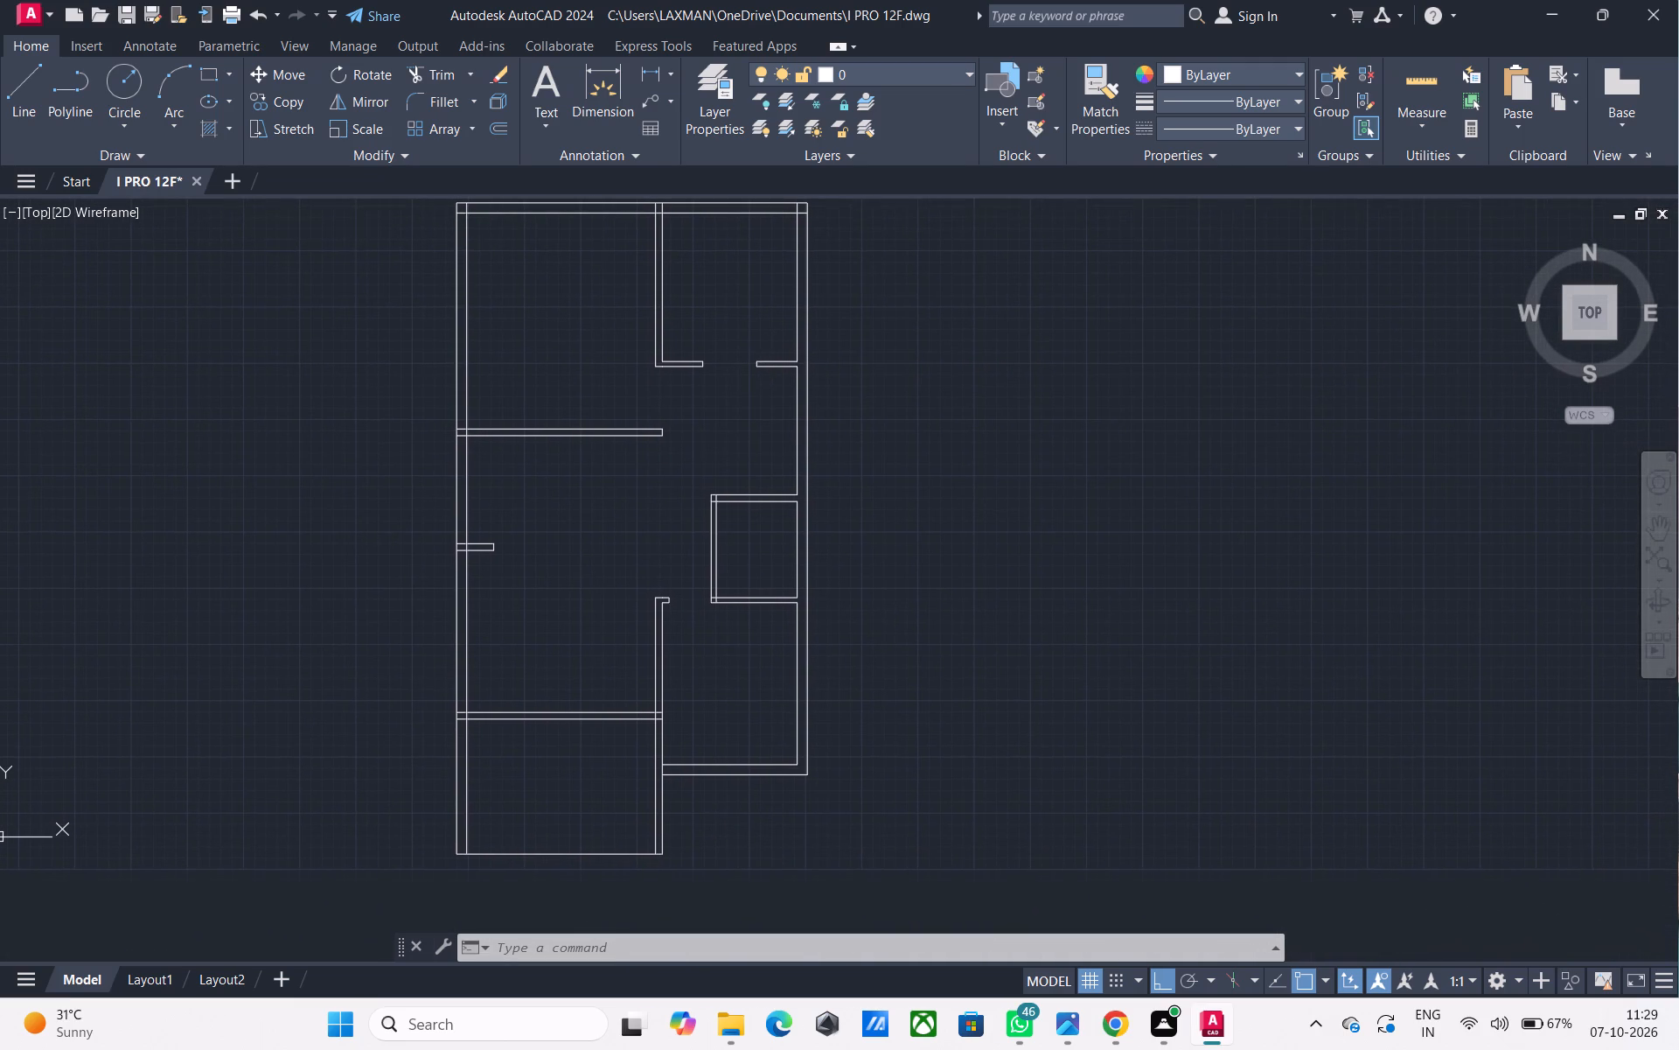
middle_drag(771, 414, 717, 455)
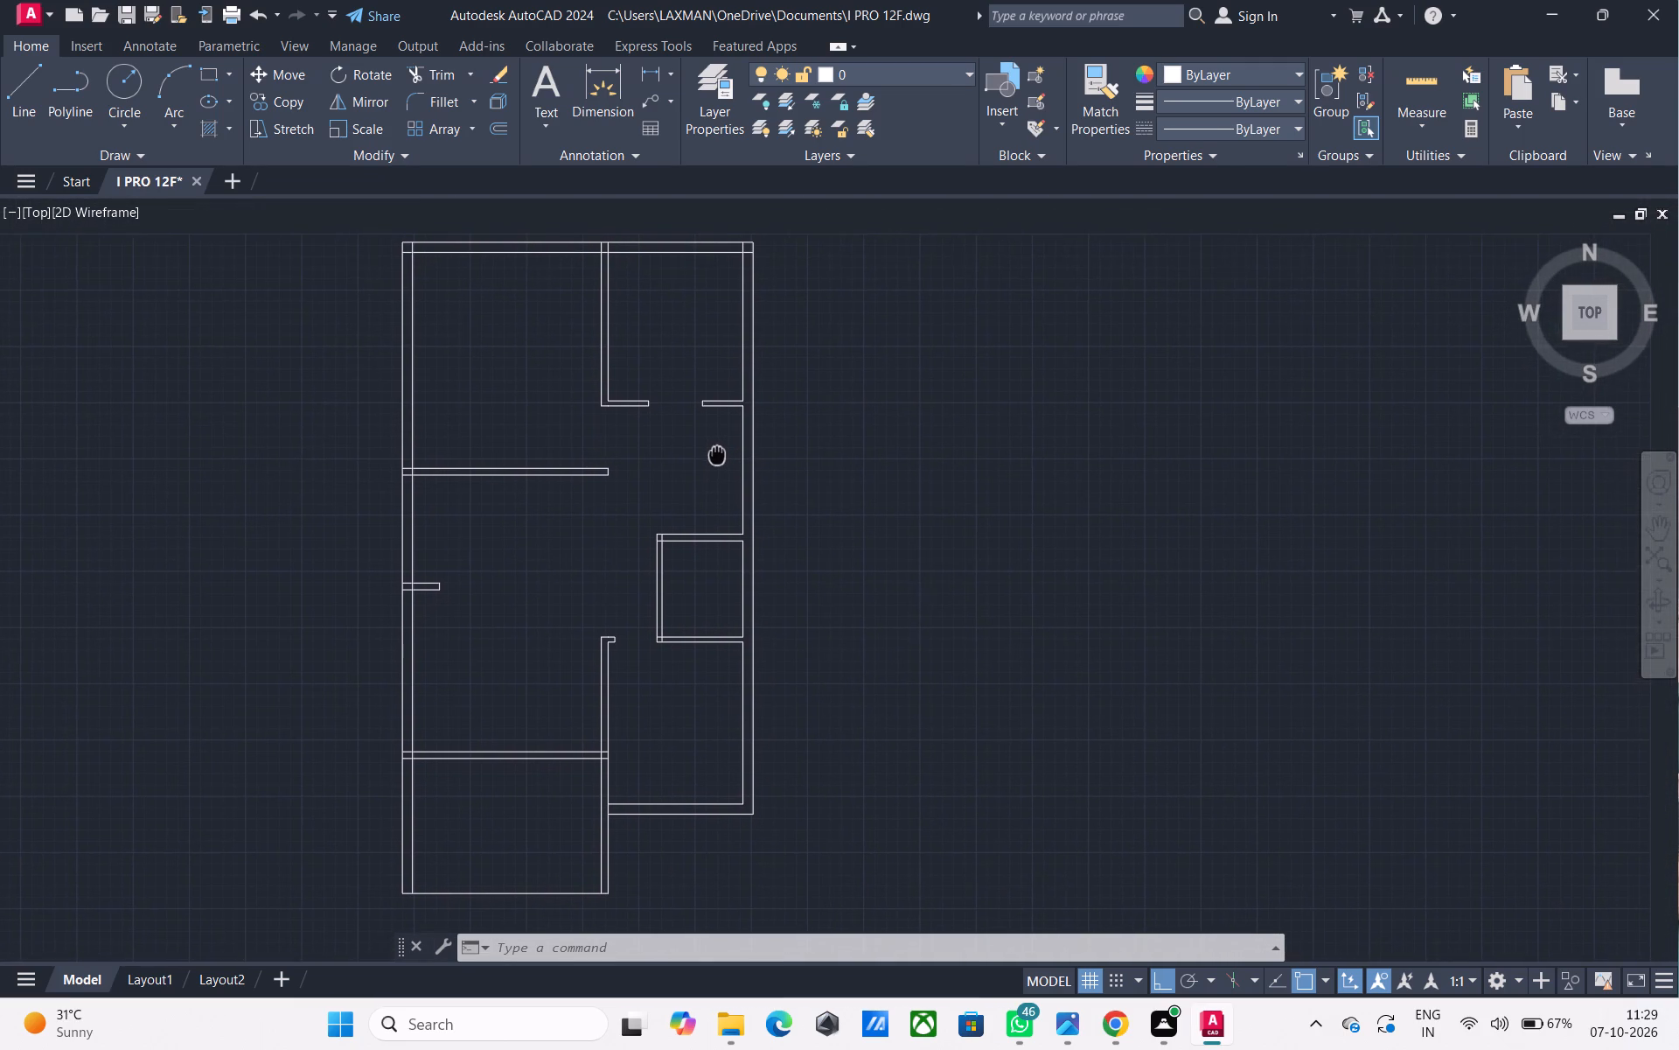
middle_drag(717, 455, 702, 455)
Add a multiline text label reading LIVING AREA in the middle of the upper-left room.
text(T)
key(space)
click(463, 341)
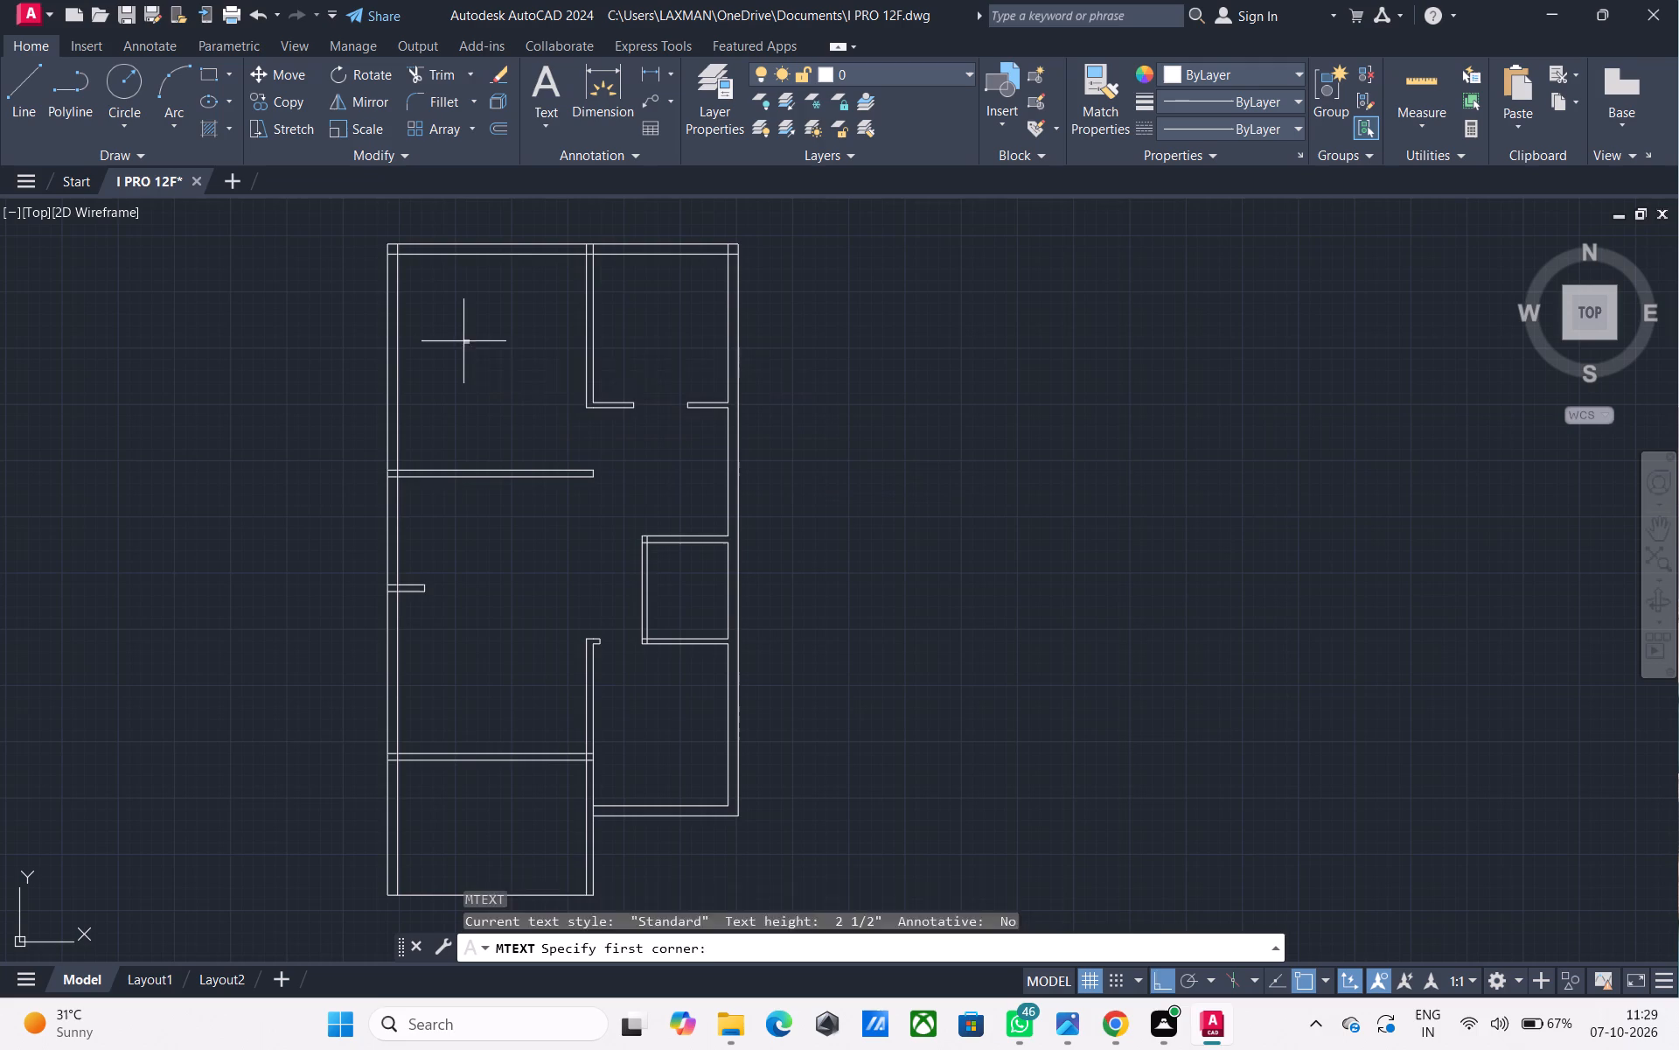
click(510, 372)
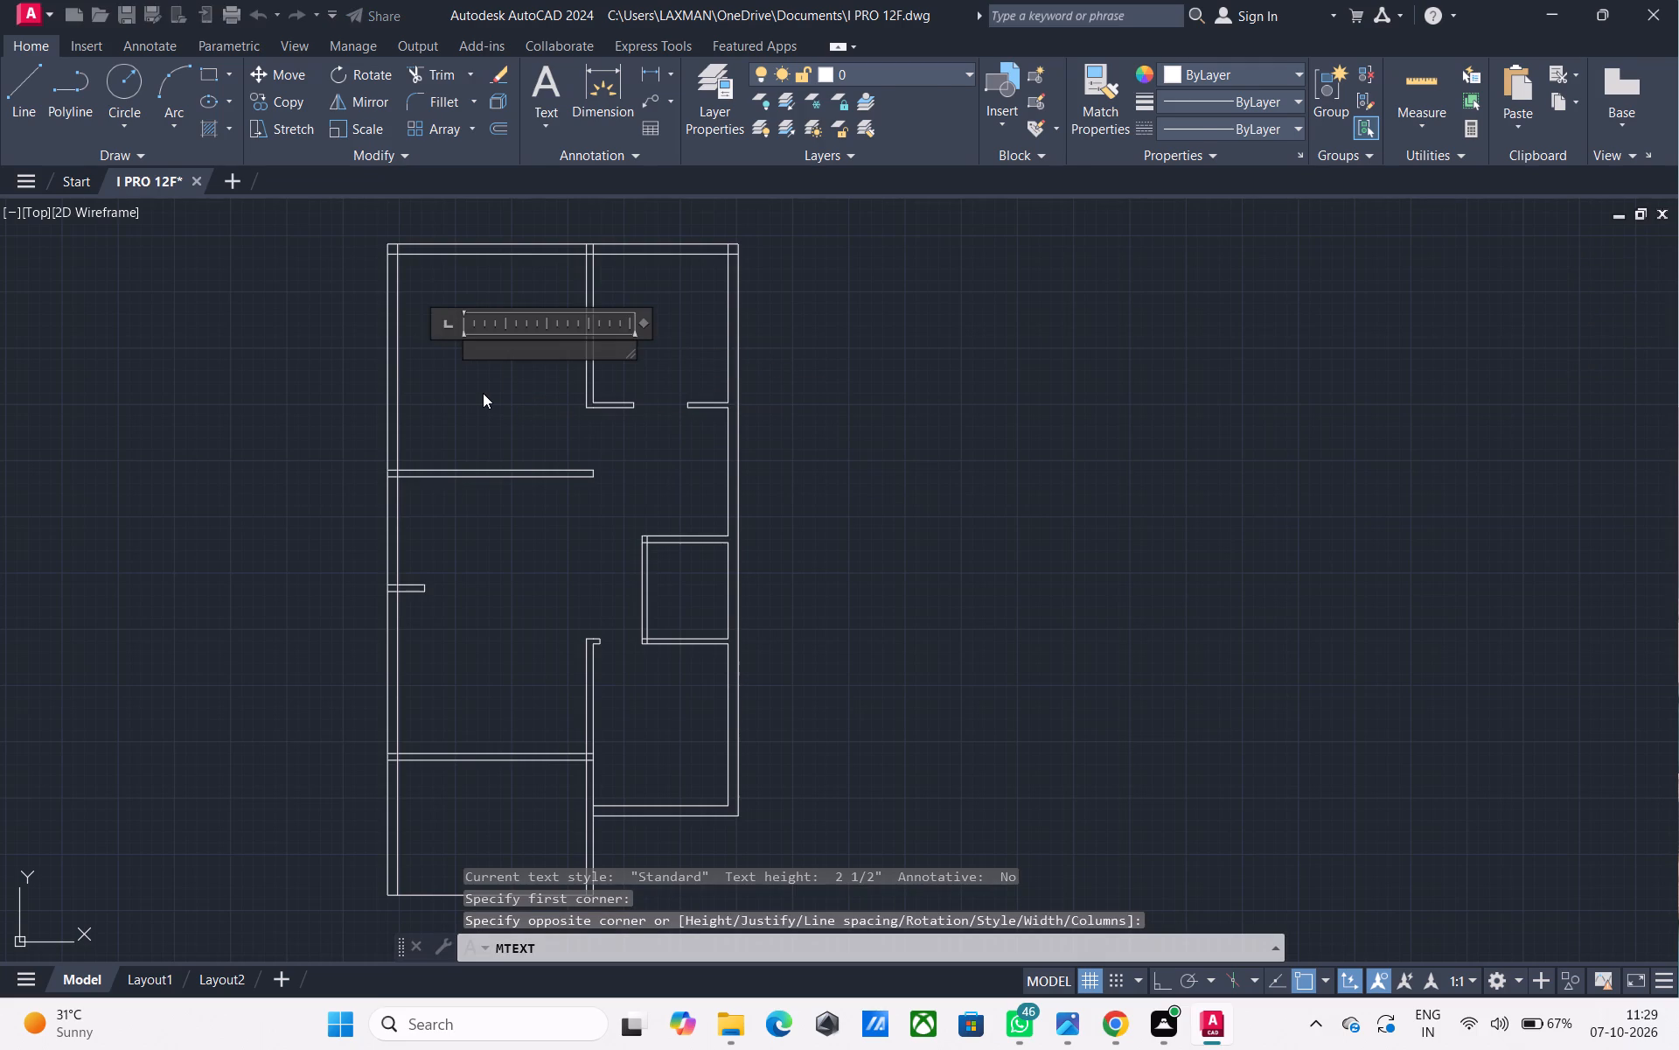
text(LIVING AREA)
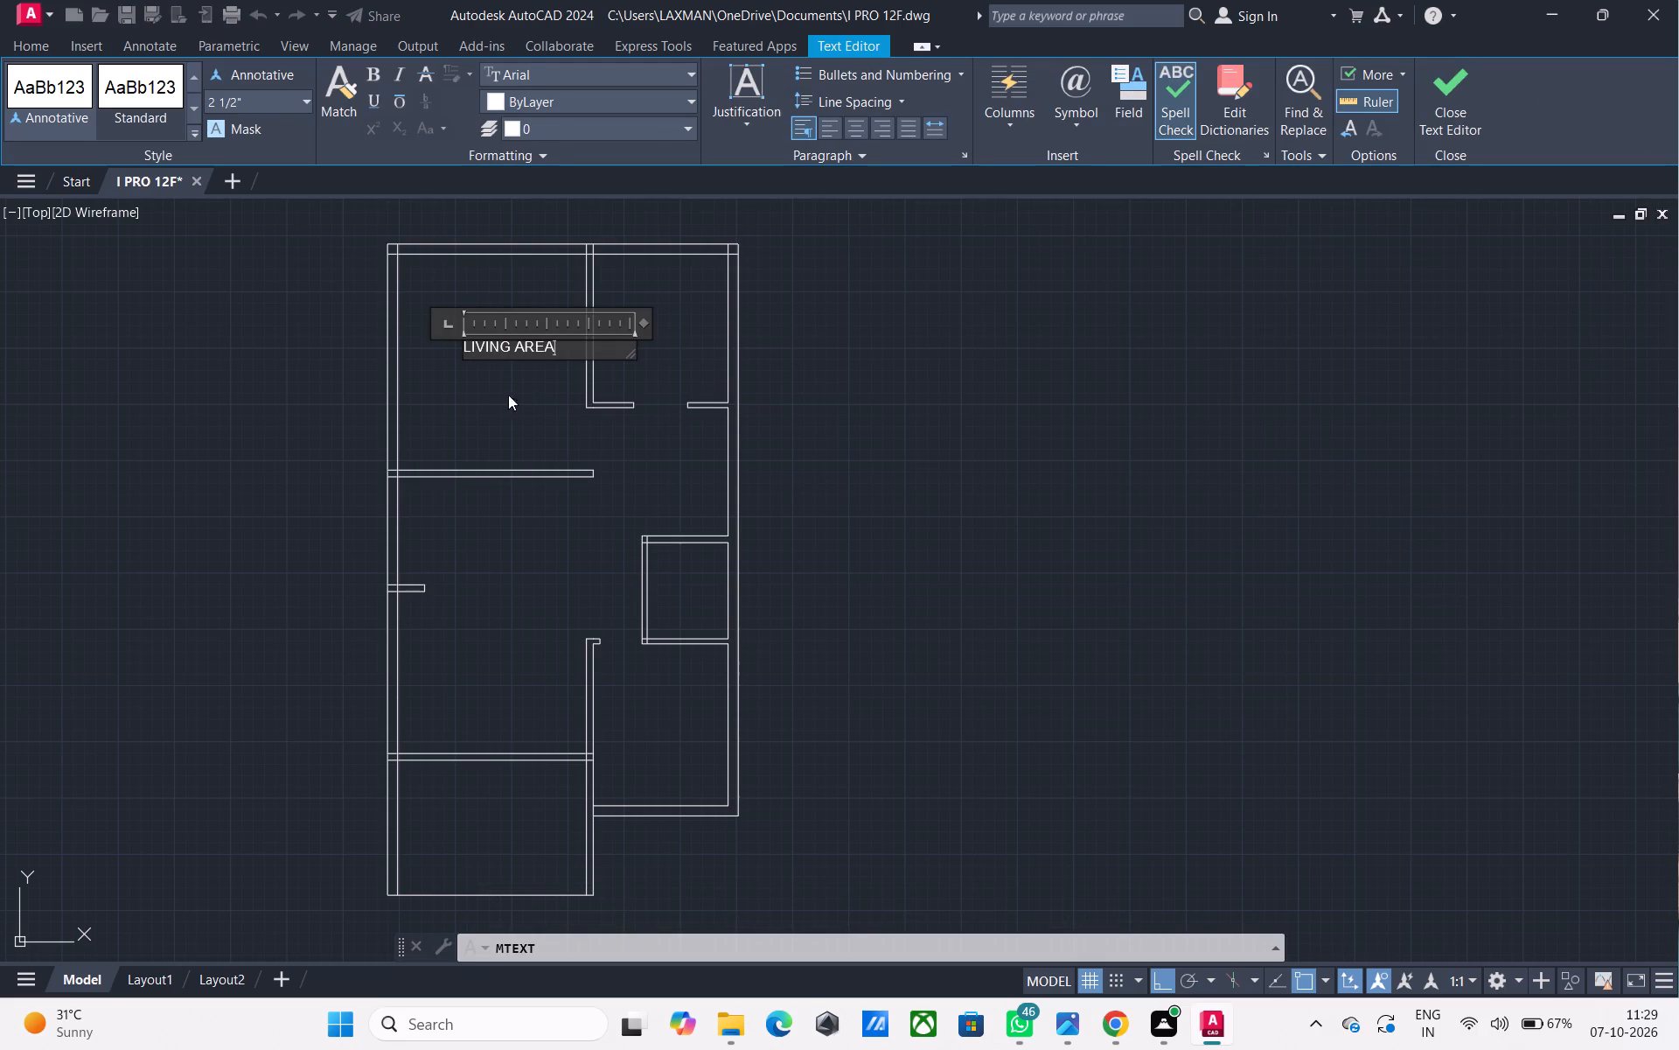
click(519, 389)
Scale up the LIVING AREA label freehand from its insertion corner until it is readable within the upper-left room.
click(500, 366)
click(429, 295)
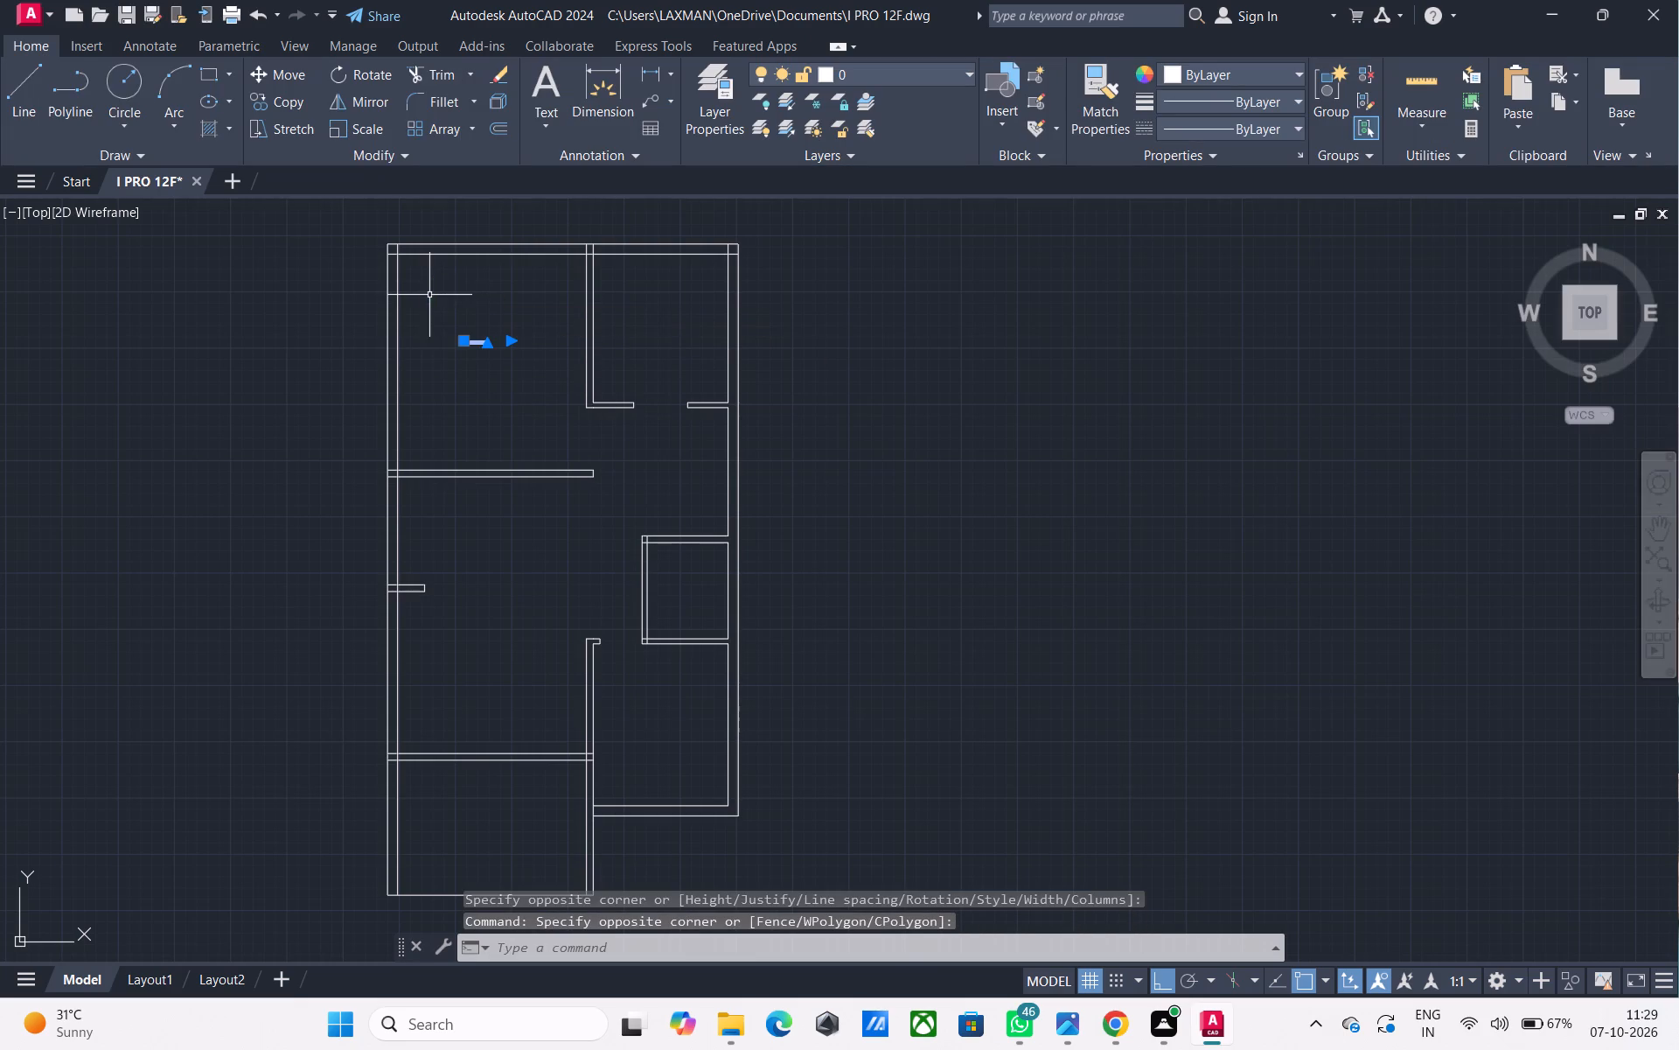
text(SC)
key(space)
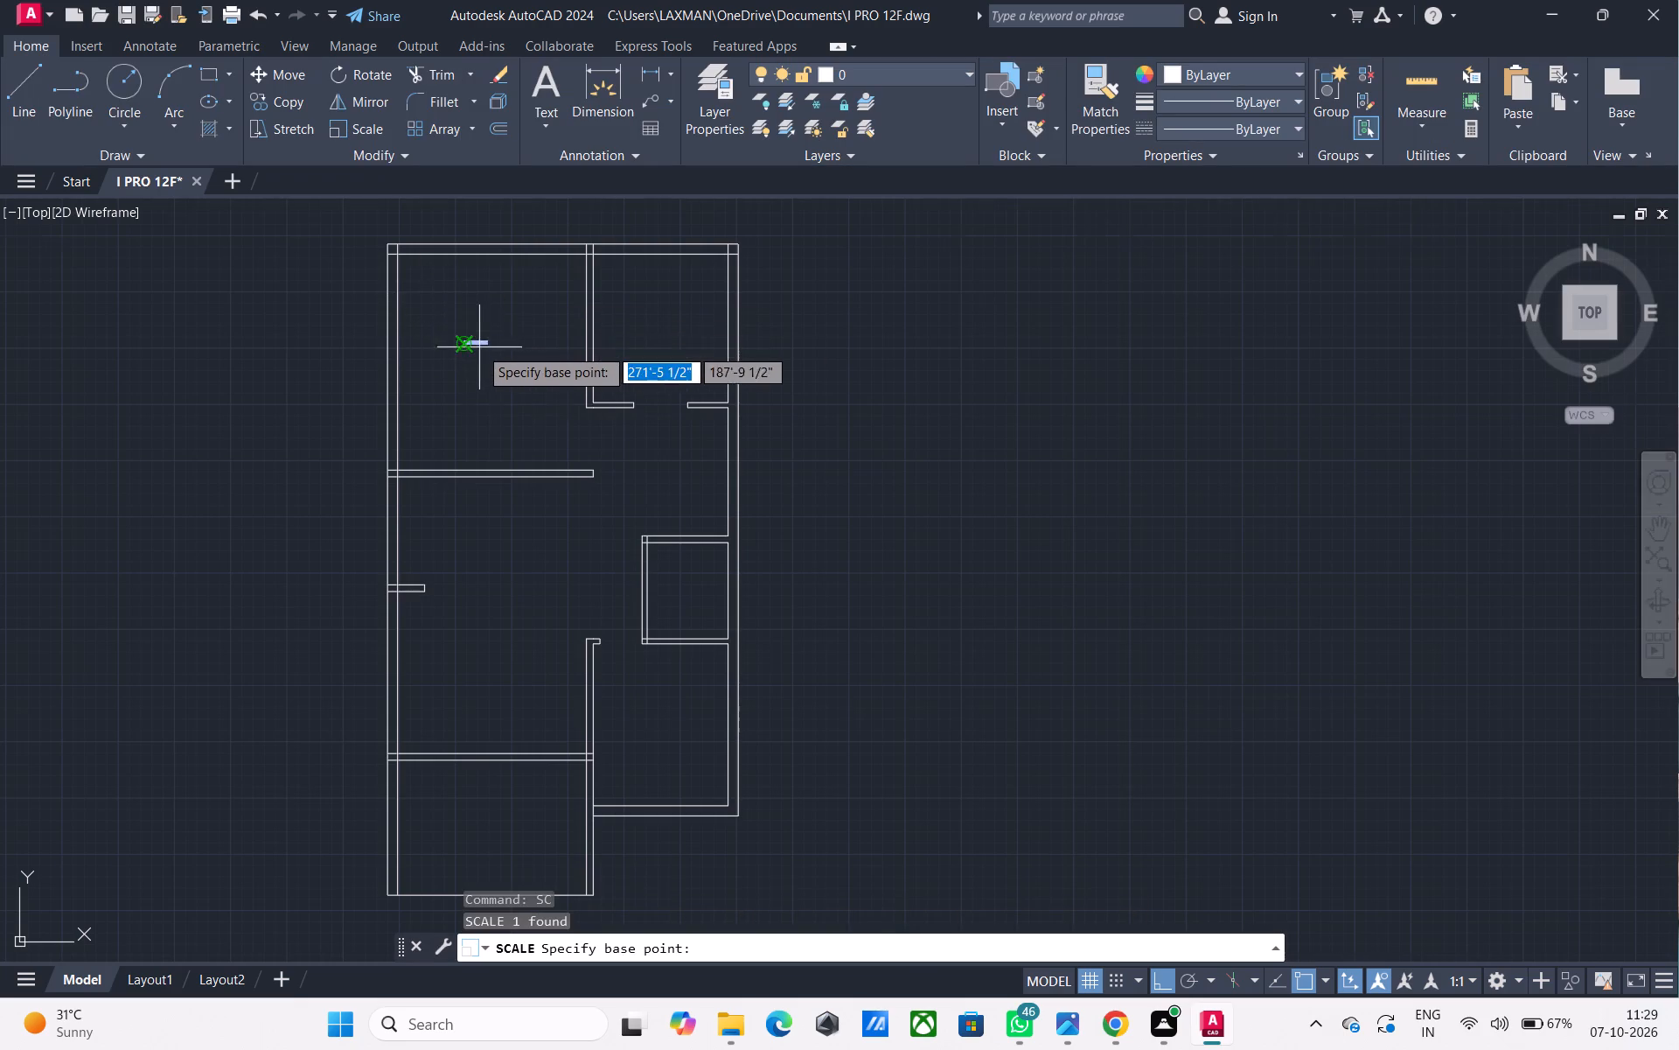
scroll(479, 347, up, 2)
click(472, 342)
scroll(678, 416, down, 3)
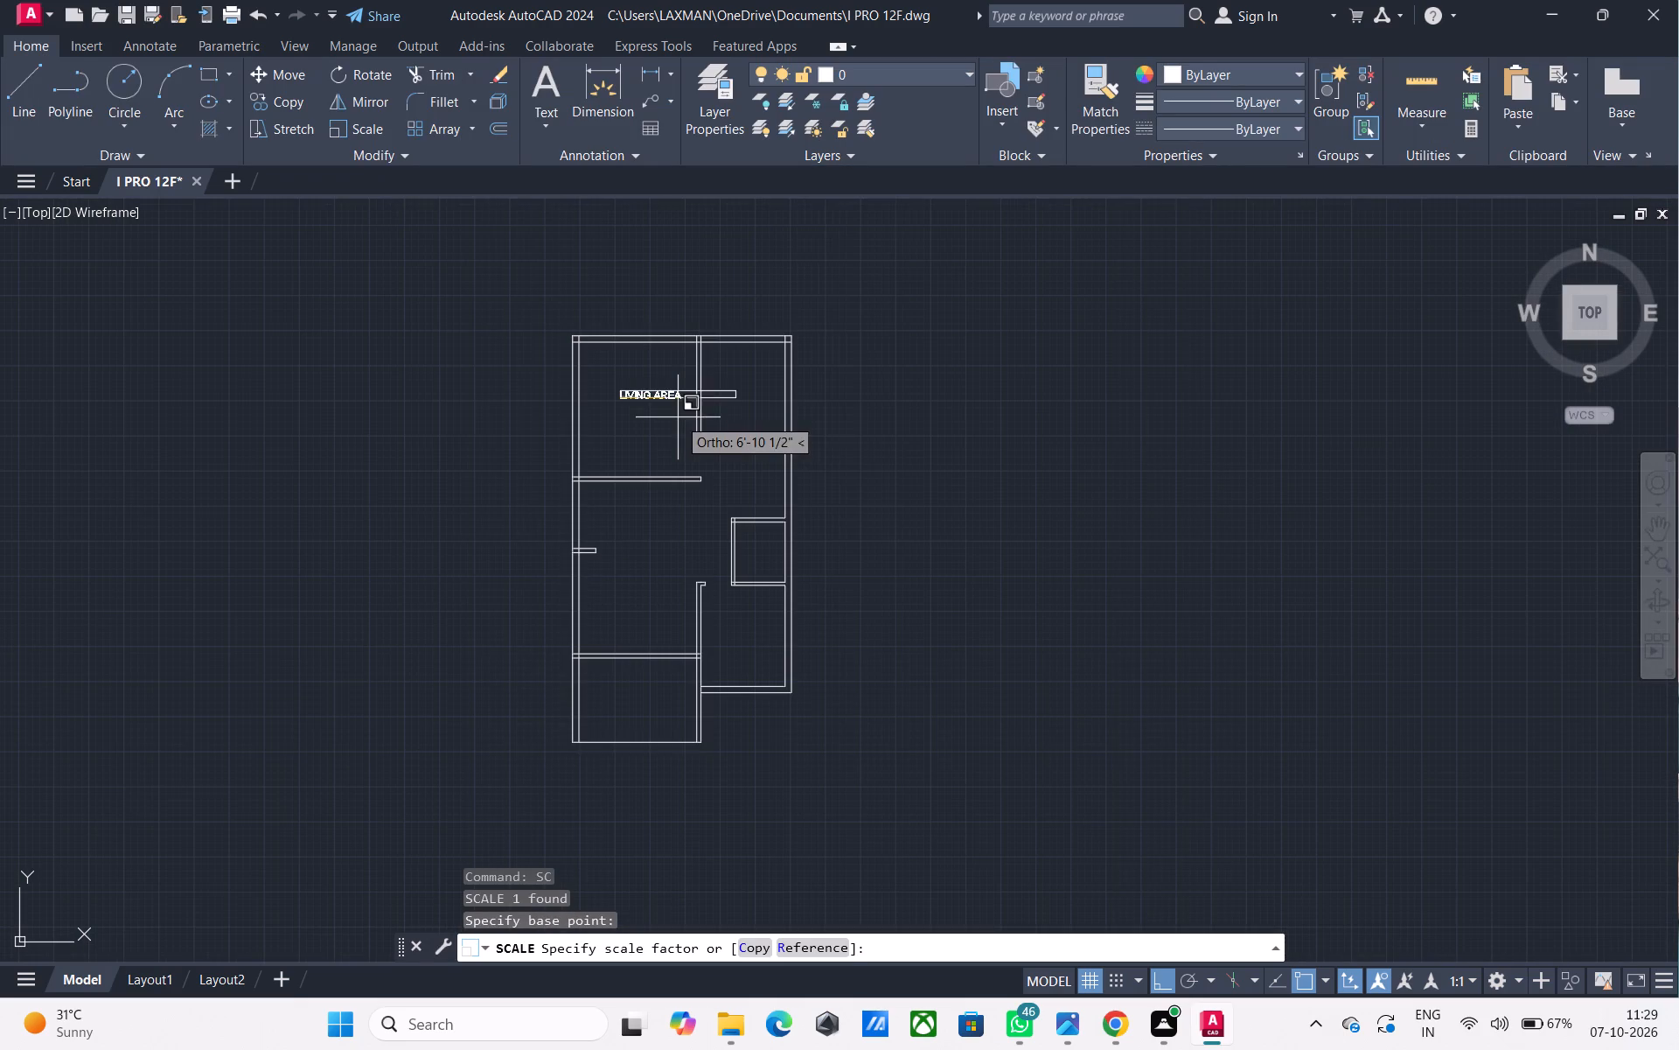
click(658, 418)
Copy the LIVING AREA label about 11'-8" across into the upper-right room and about 24'-3" down into the left column's middle room.
middle_drag(684, 412, 609, 391)
scroll(597, 392, up, 1)
click(552, 374)
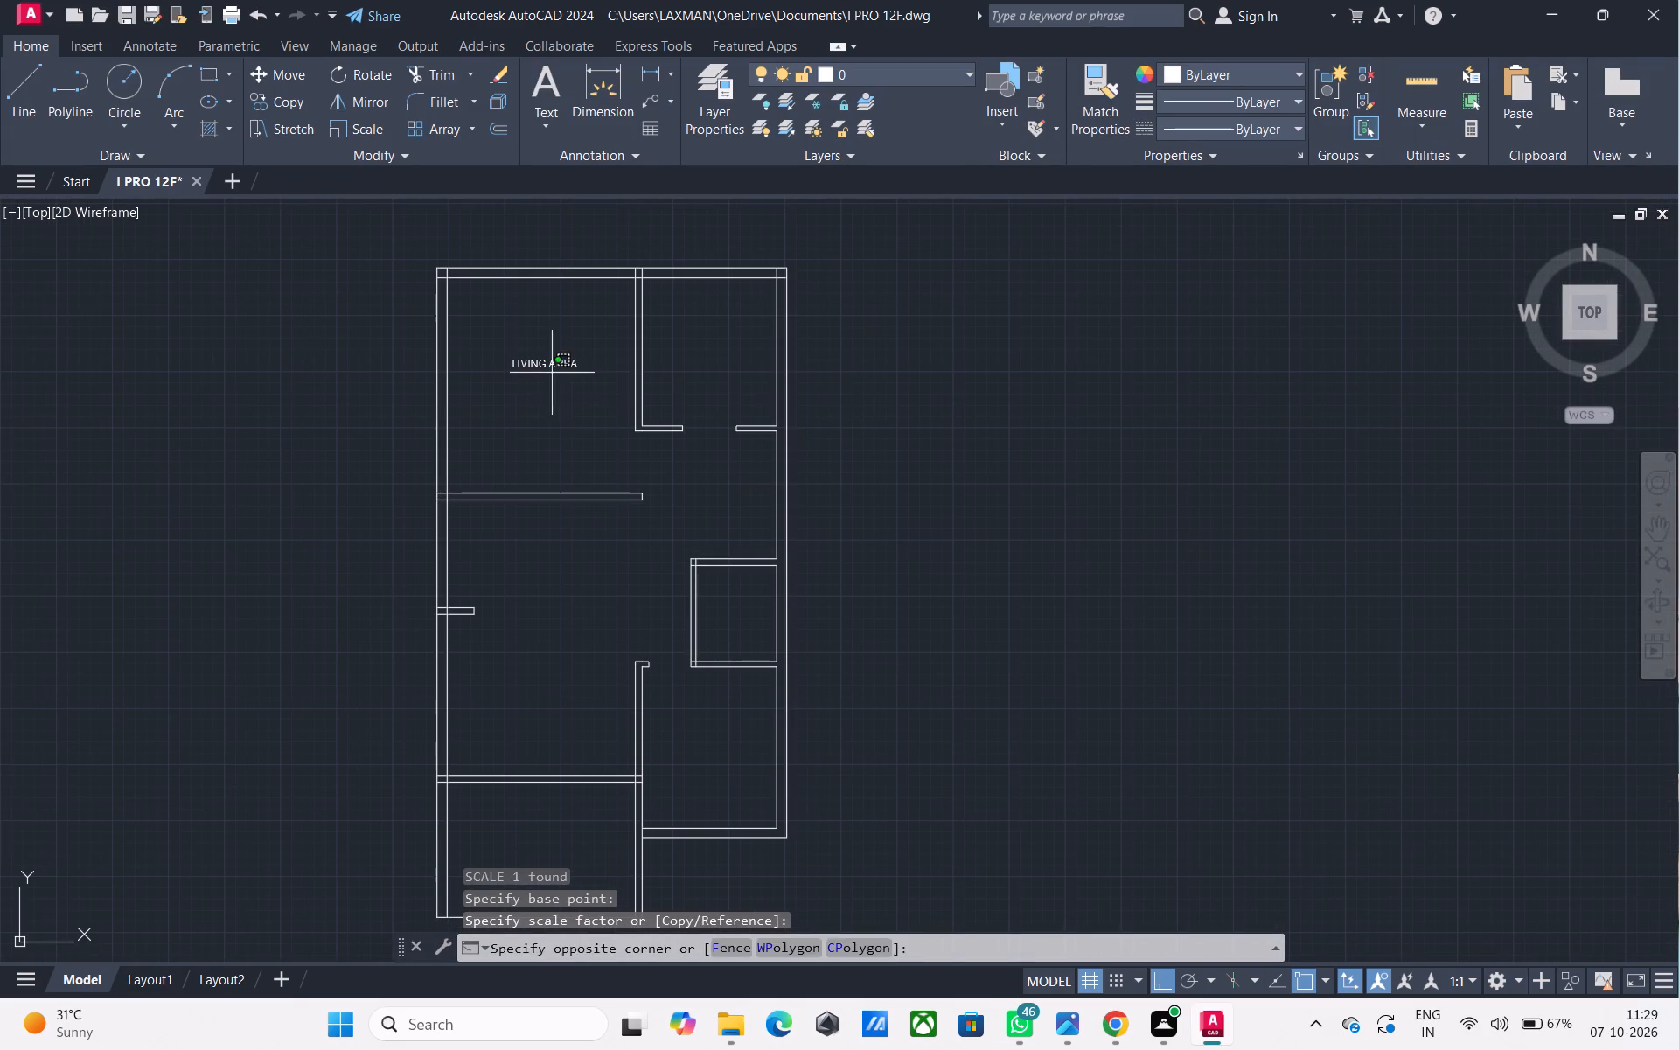
click(512, 340)
text(CO)
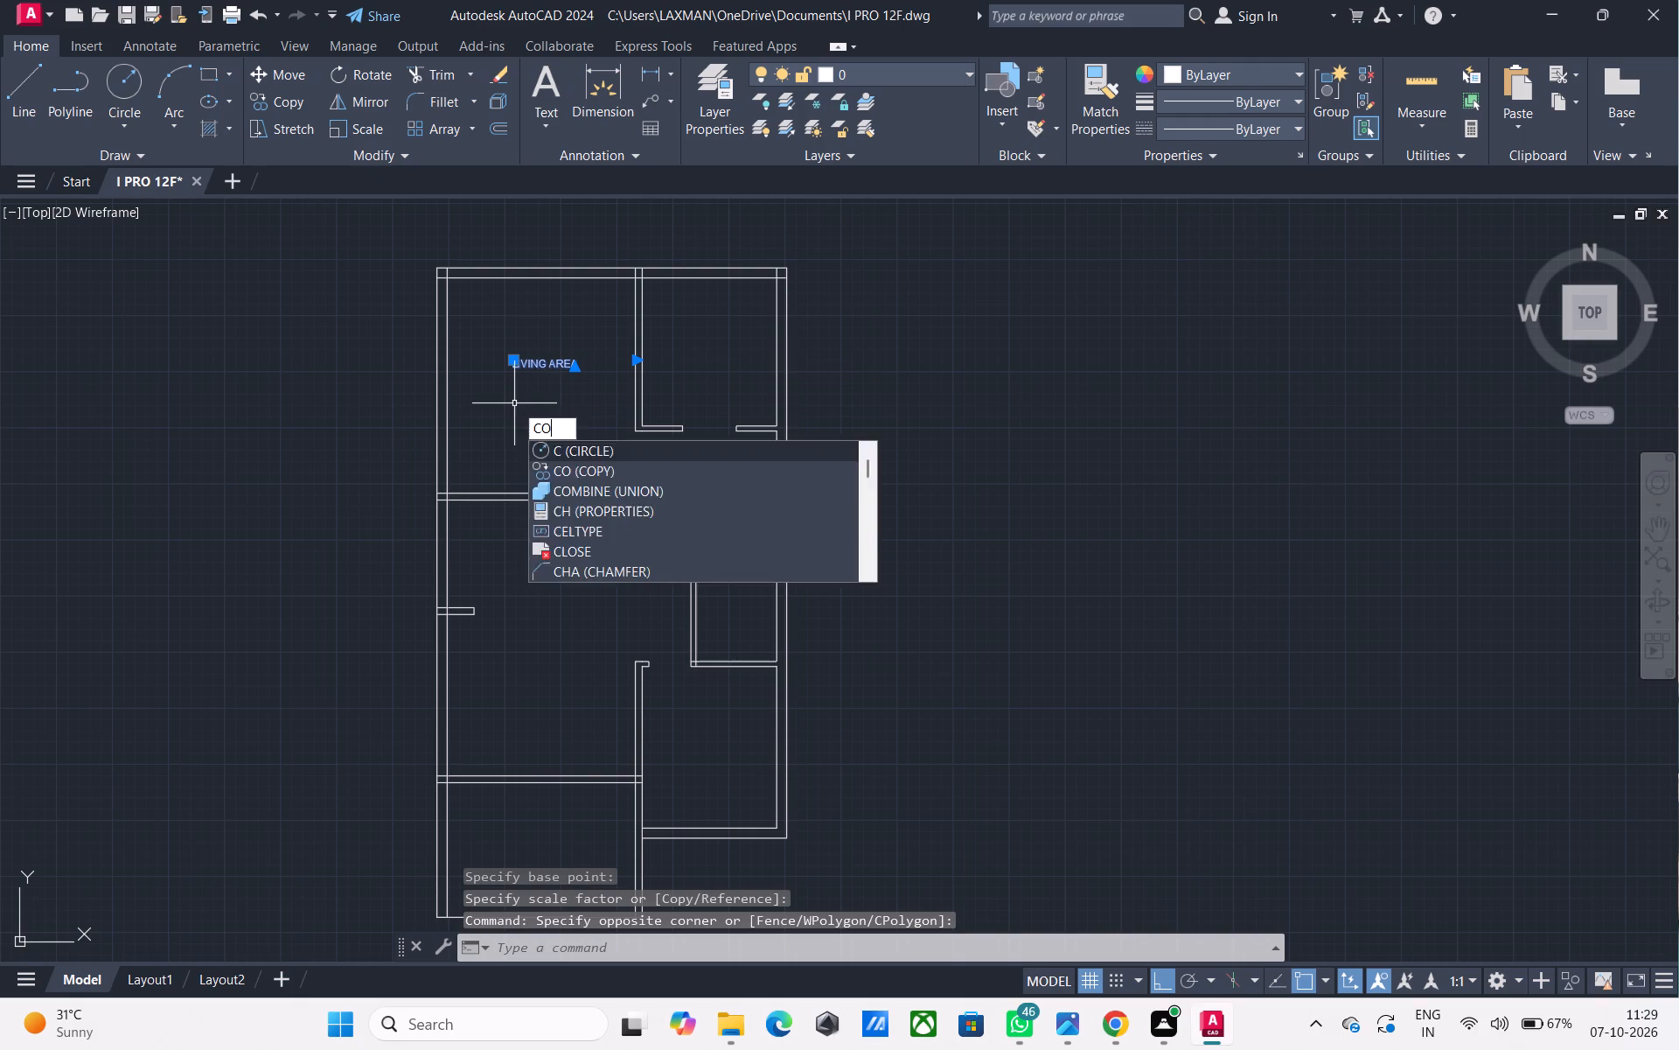
key(space)
scroll(547, 385, up, 1)
click(547, 385)
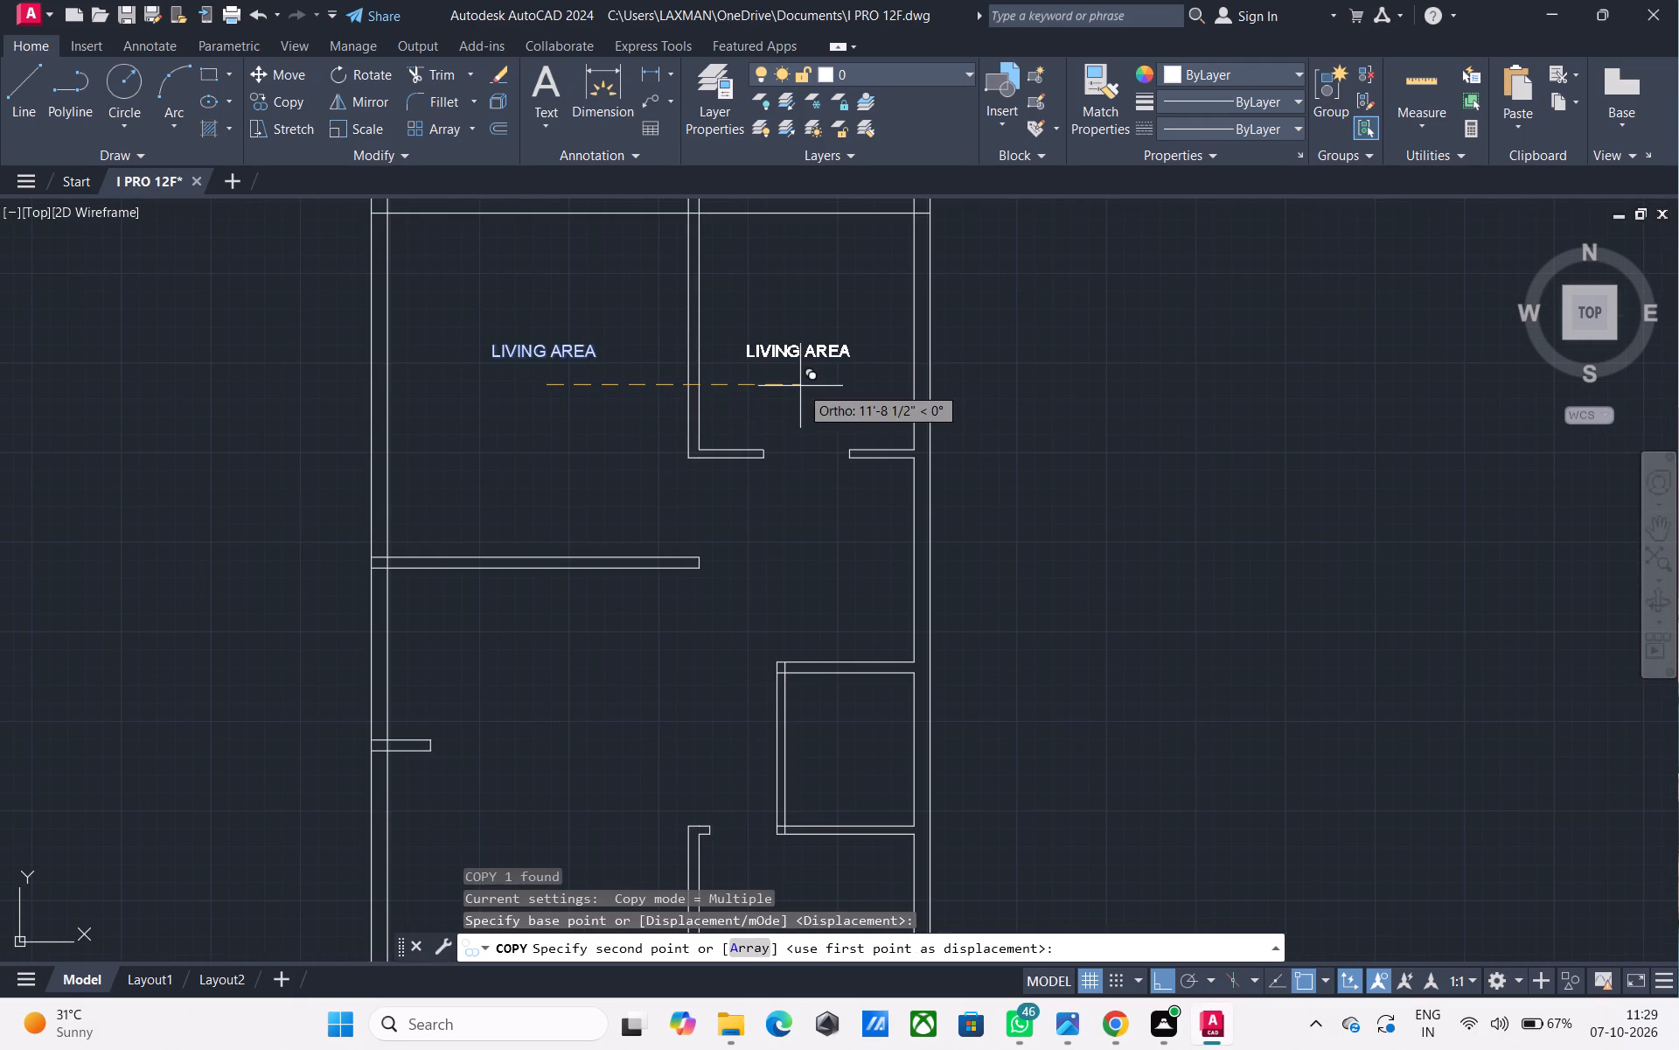
click(801, 386)
middle_drag(587, 651, 606, 462)
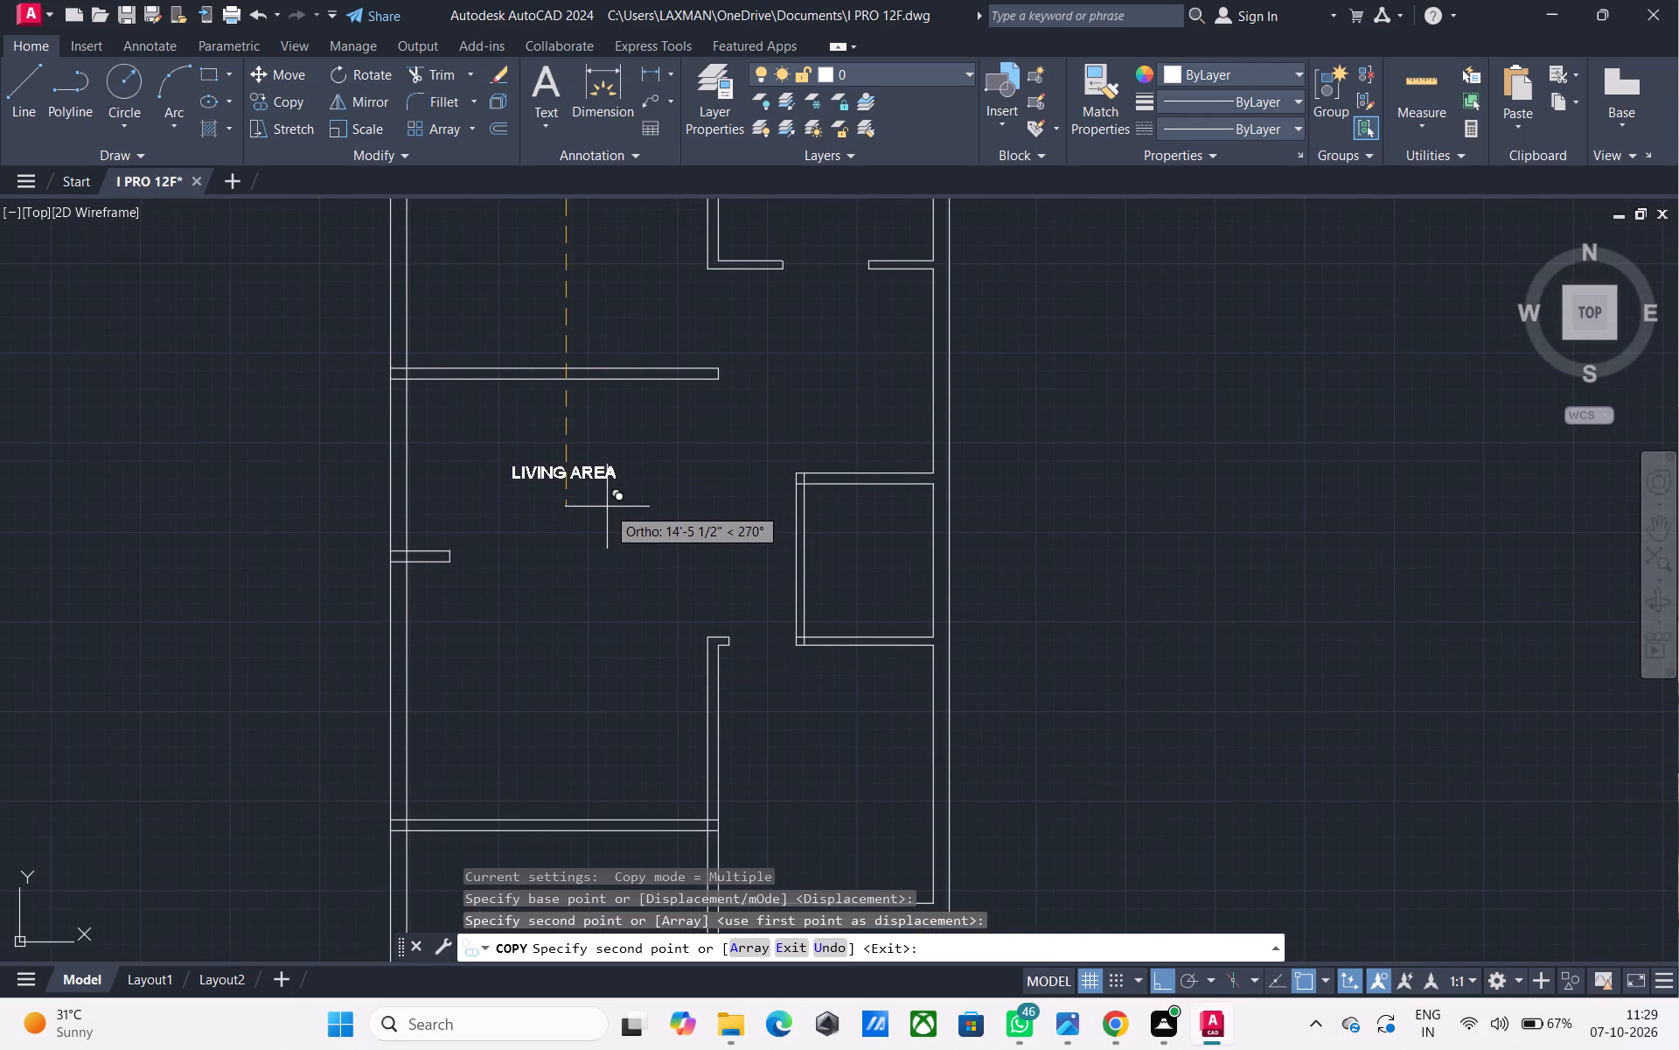
click(545, 720)
scroll(788, 567, down, 1)
middle_drag(784, 566, 776, 567)
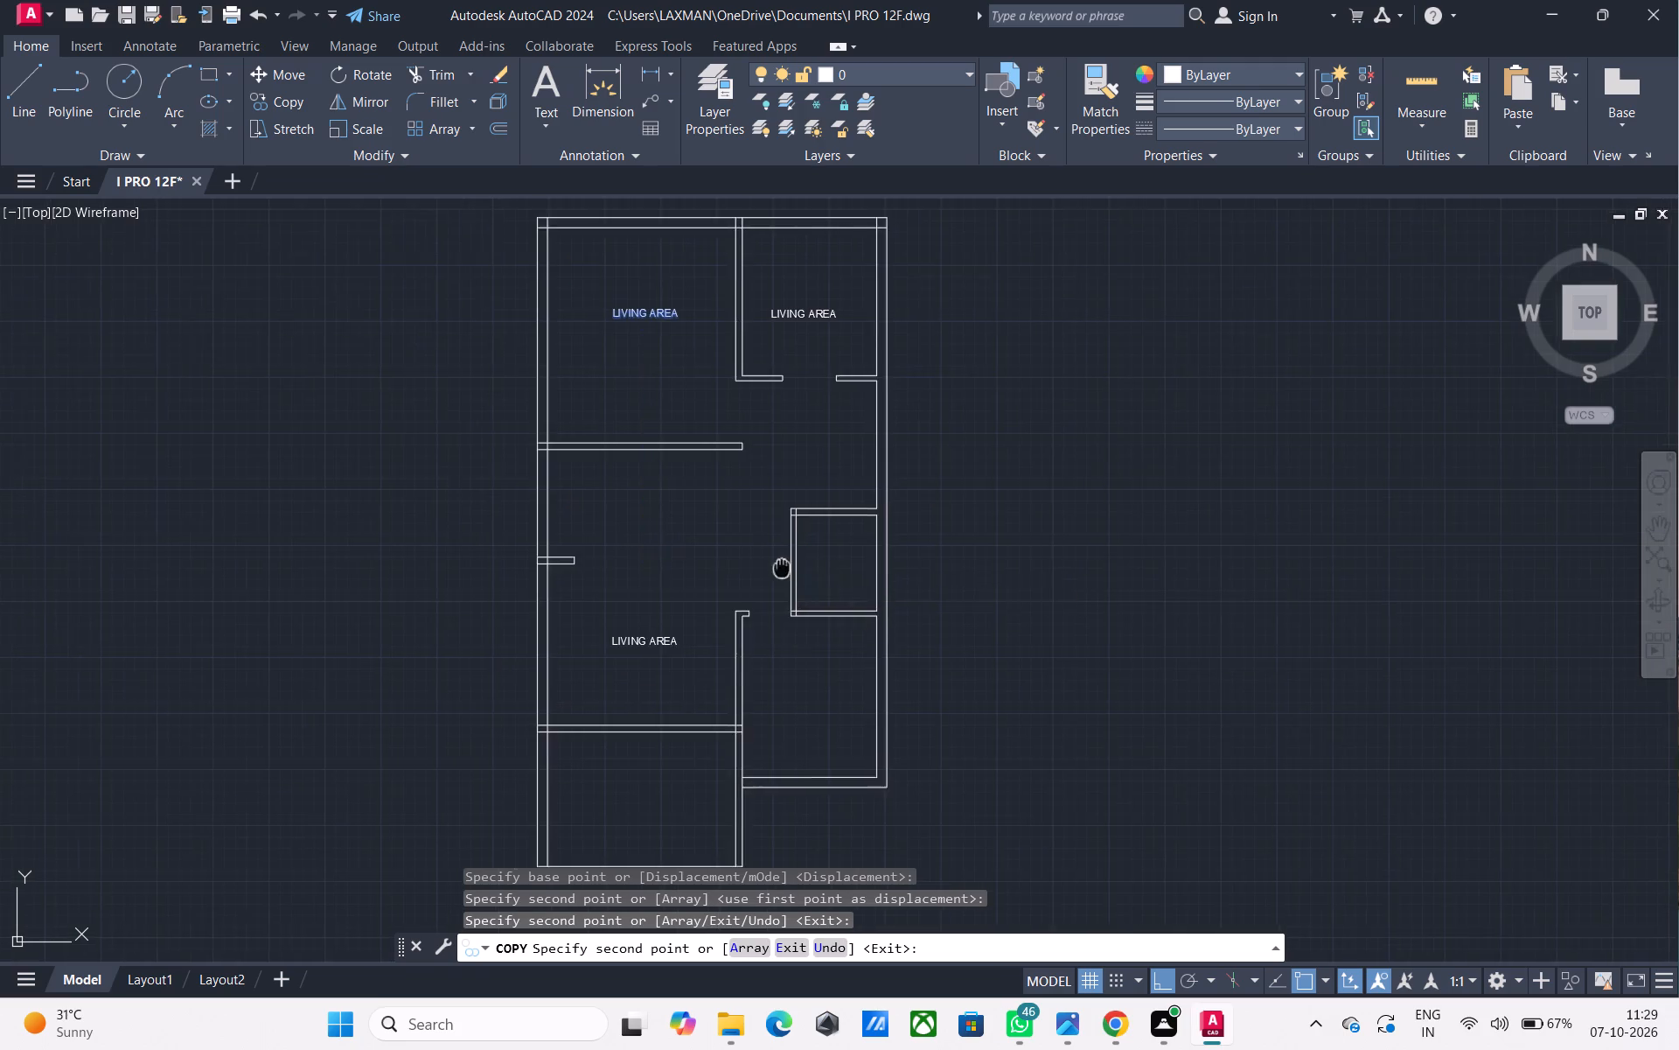
middle_drag(776, 567, 579, 578)
key(space)
Copy the left column's middle room label horizontally into the lower-right room.
click(451, 651)
key(space)
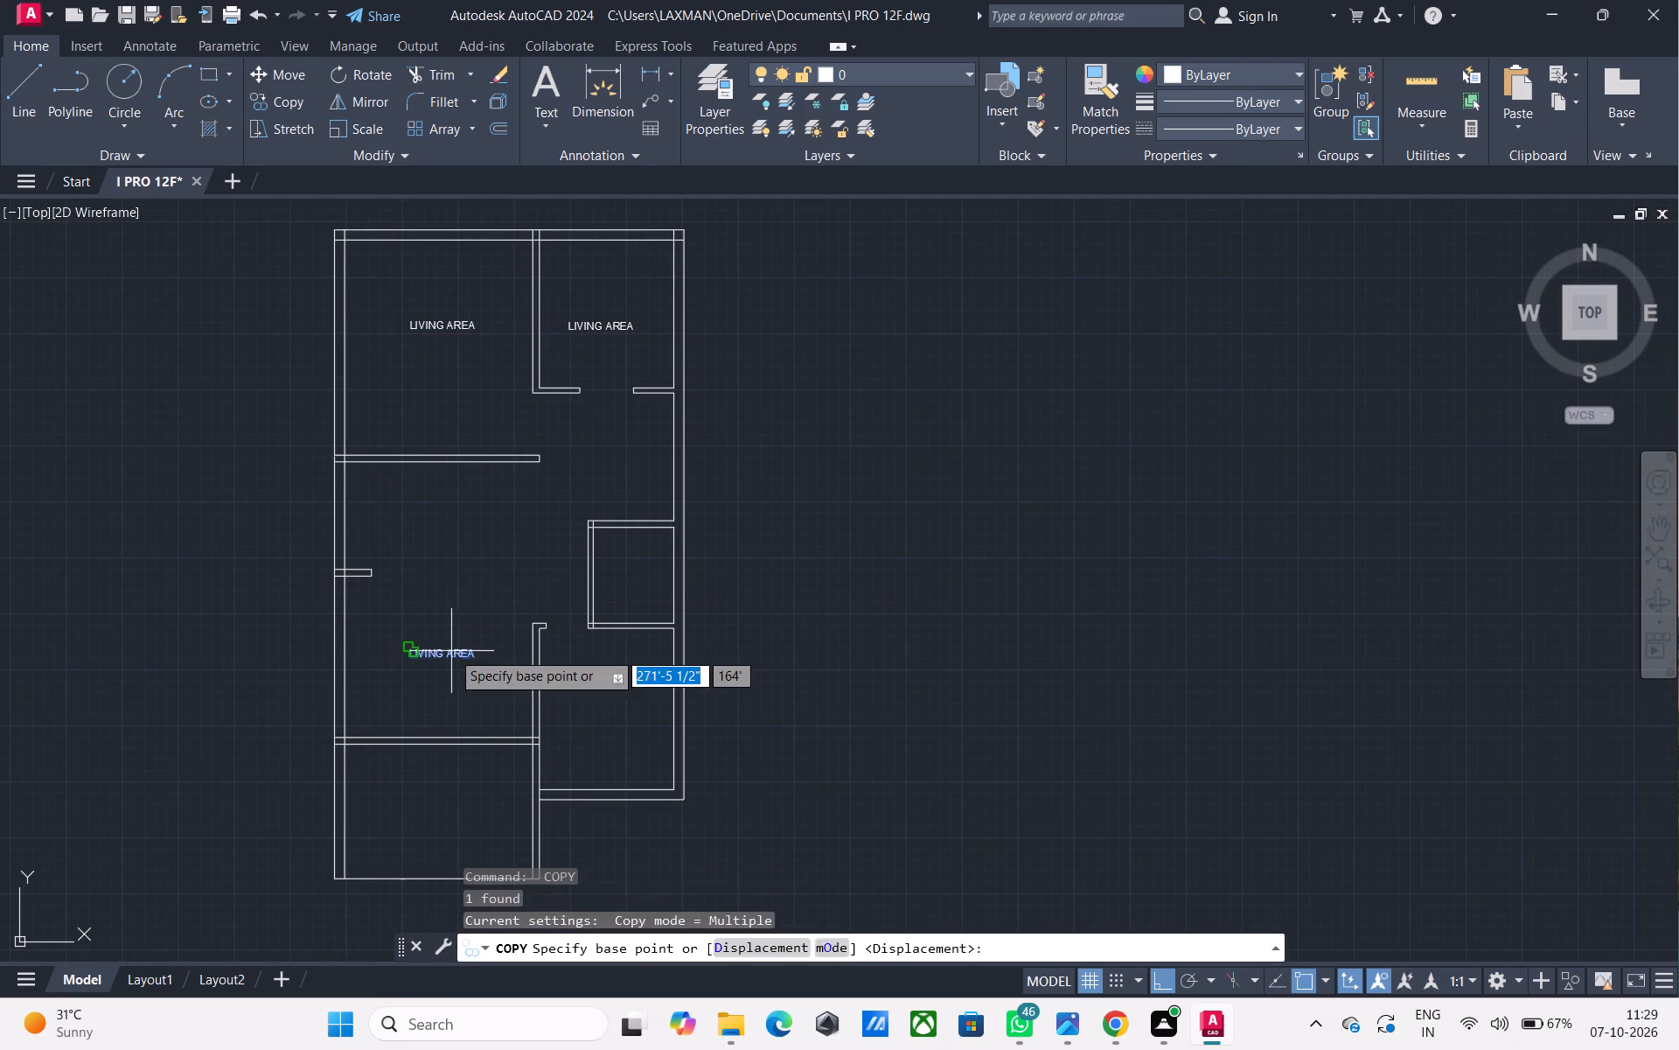
click(451, 651)
click(566, 656)
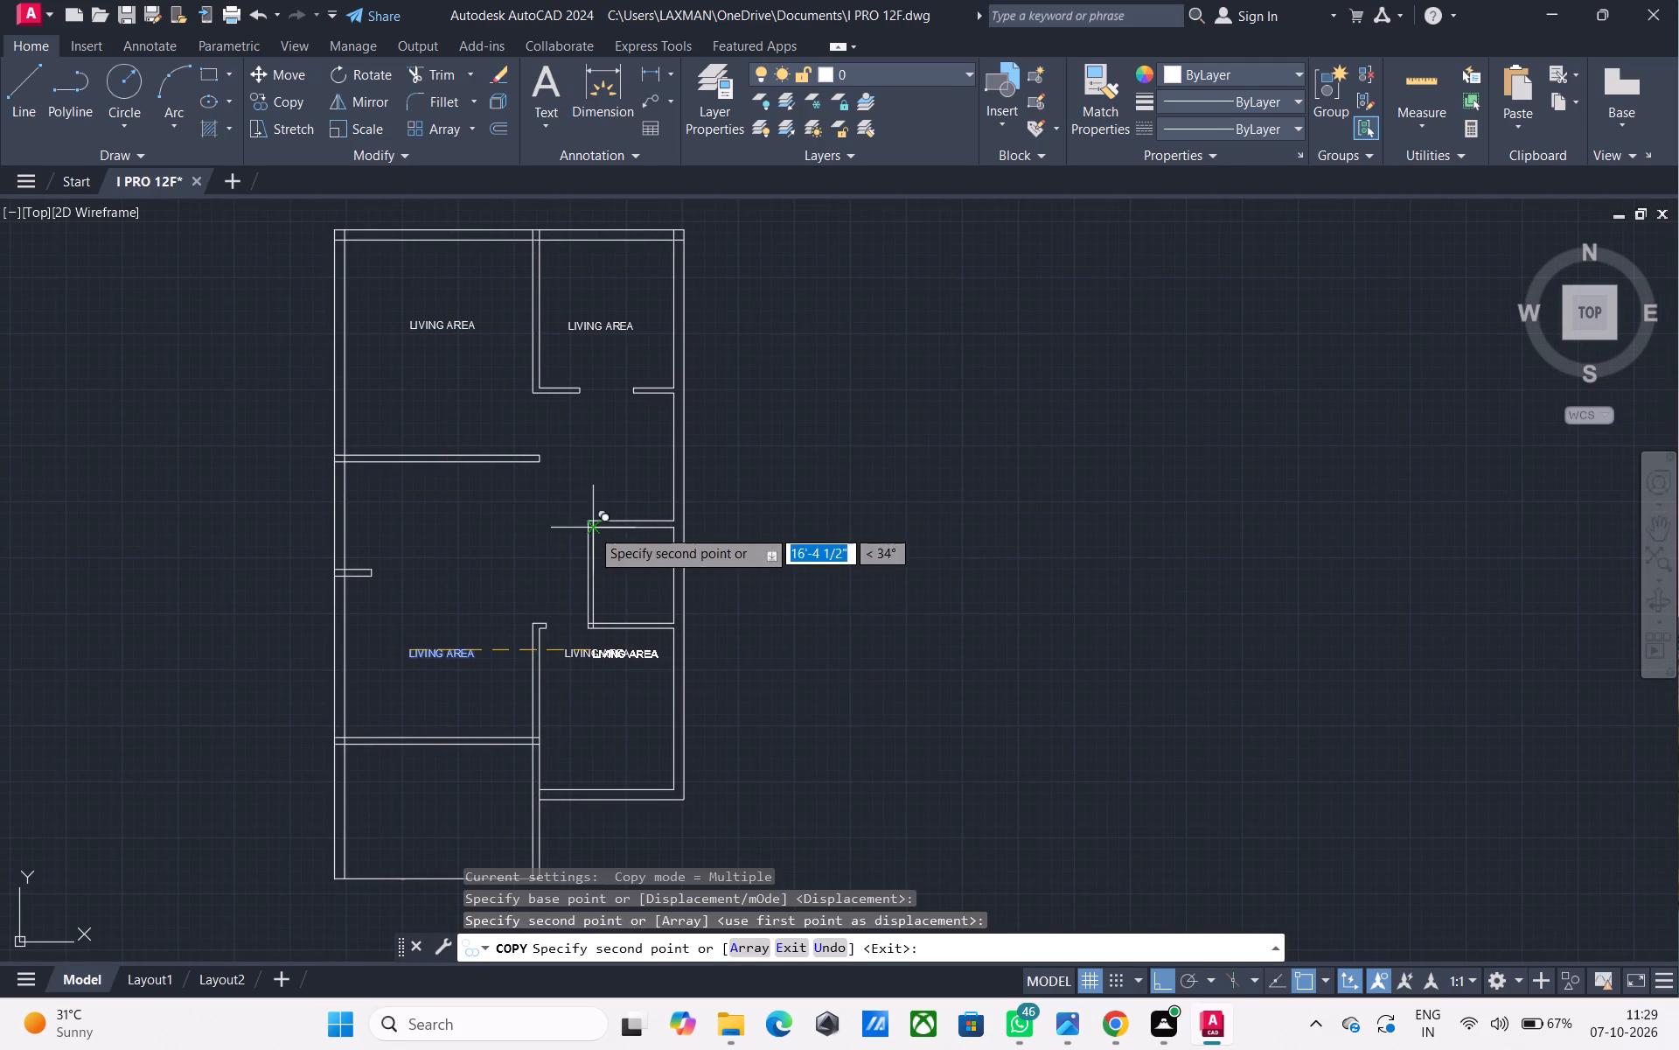
key(space)
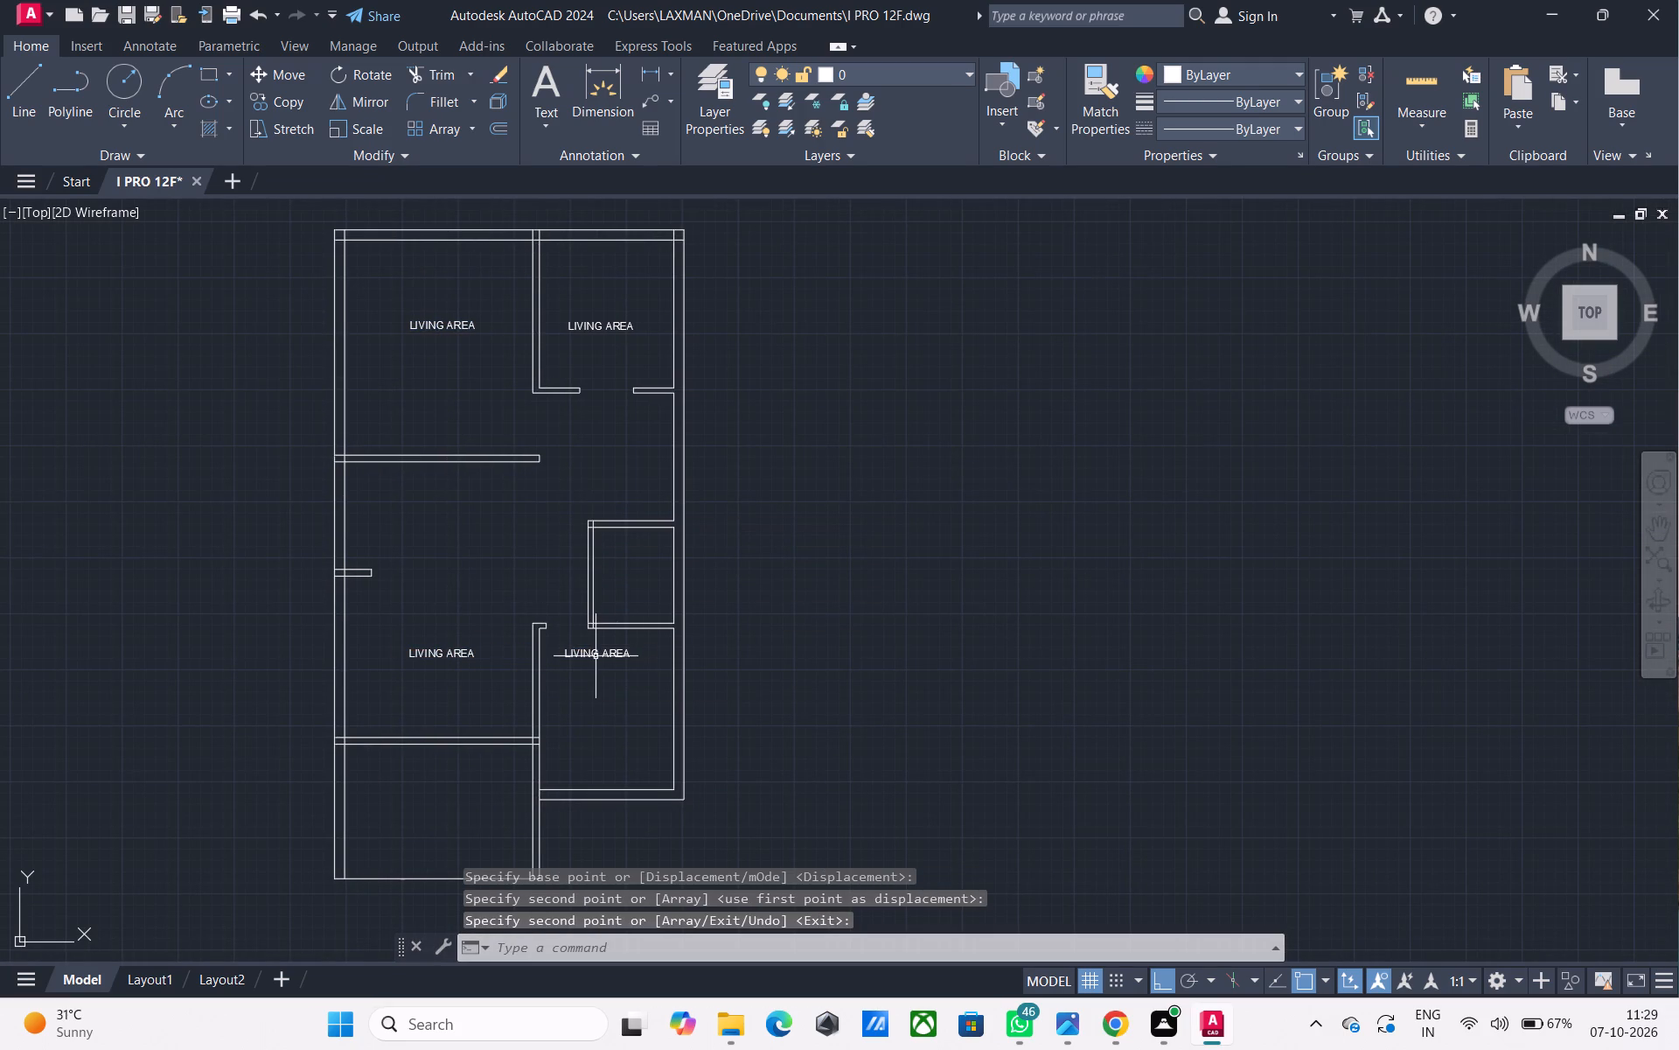
Copy the lower-right room's label about 14'-4" up into the space between the upper-right room and the small enclosed room.
click(596, 656)
key(space)
click(596, 656)
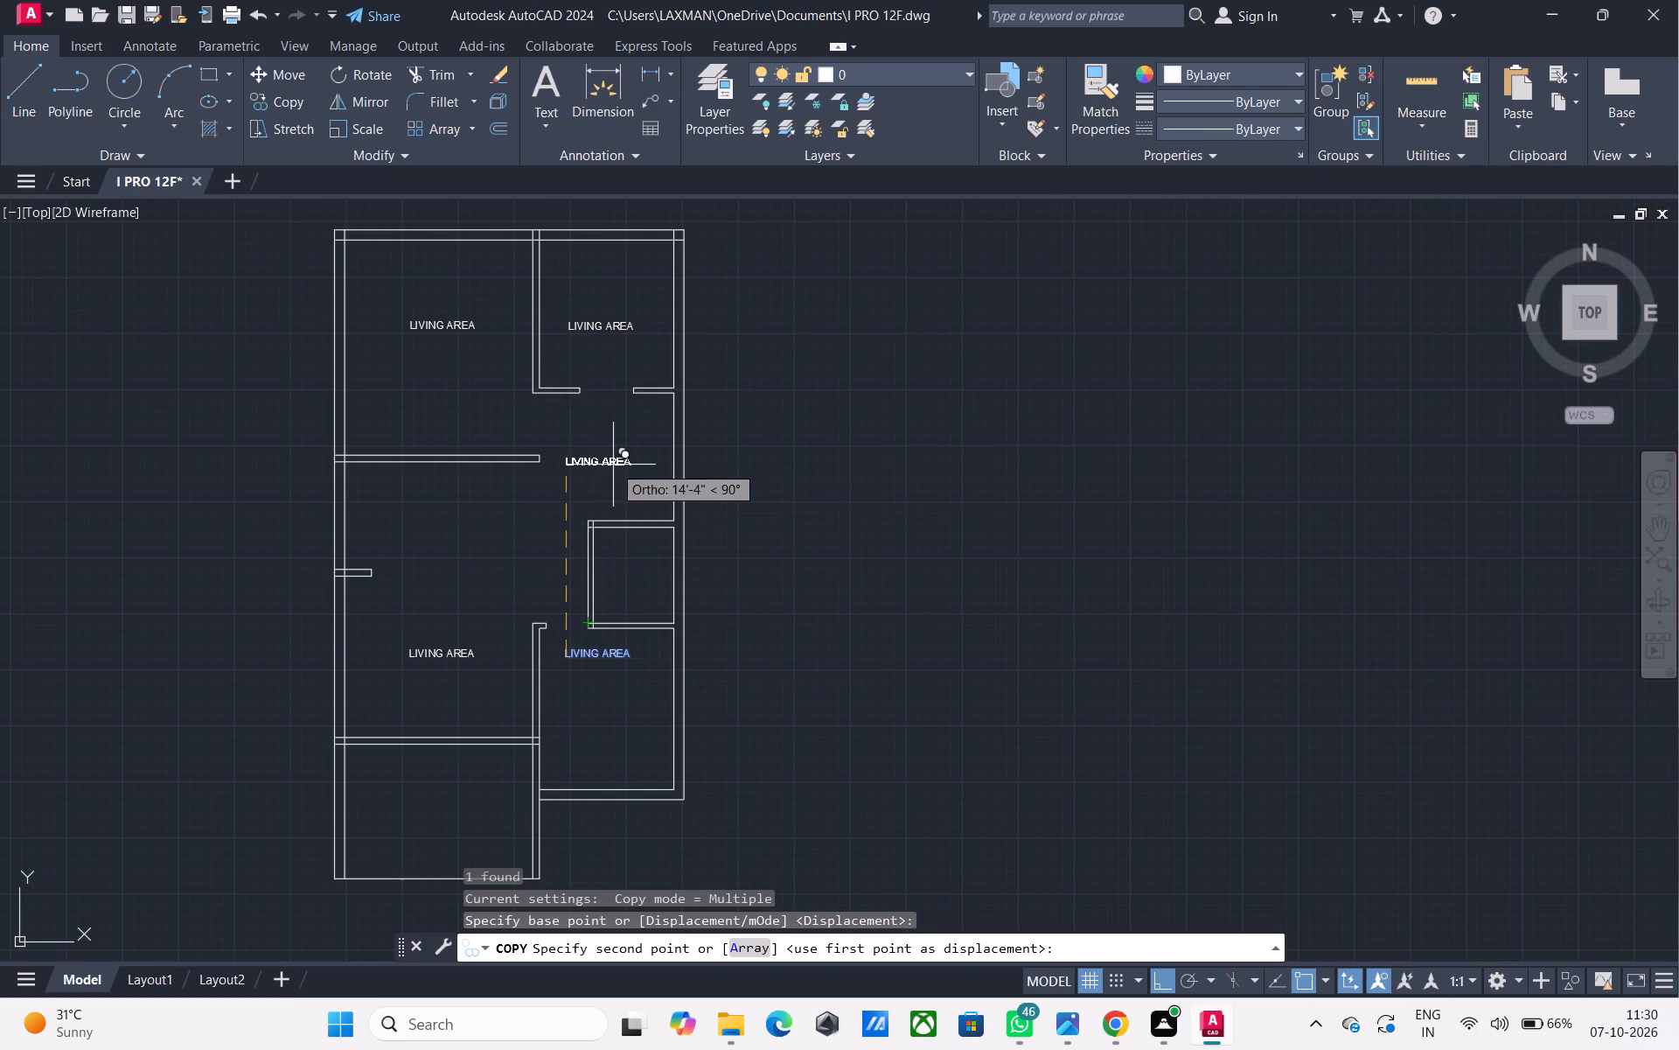
click(613, 465)
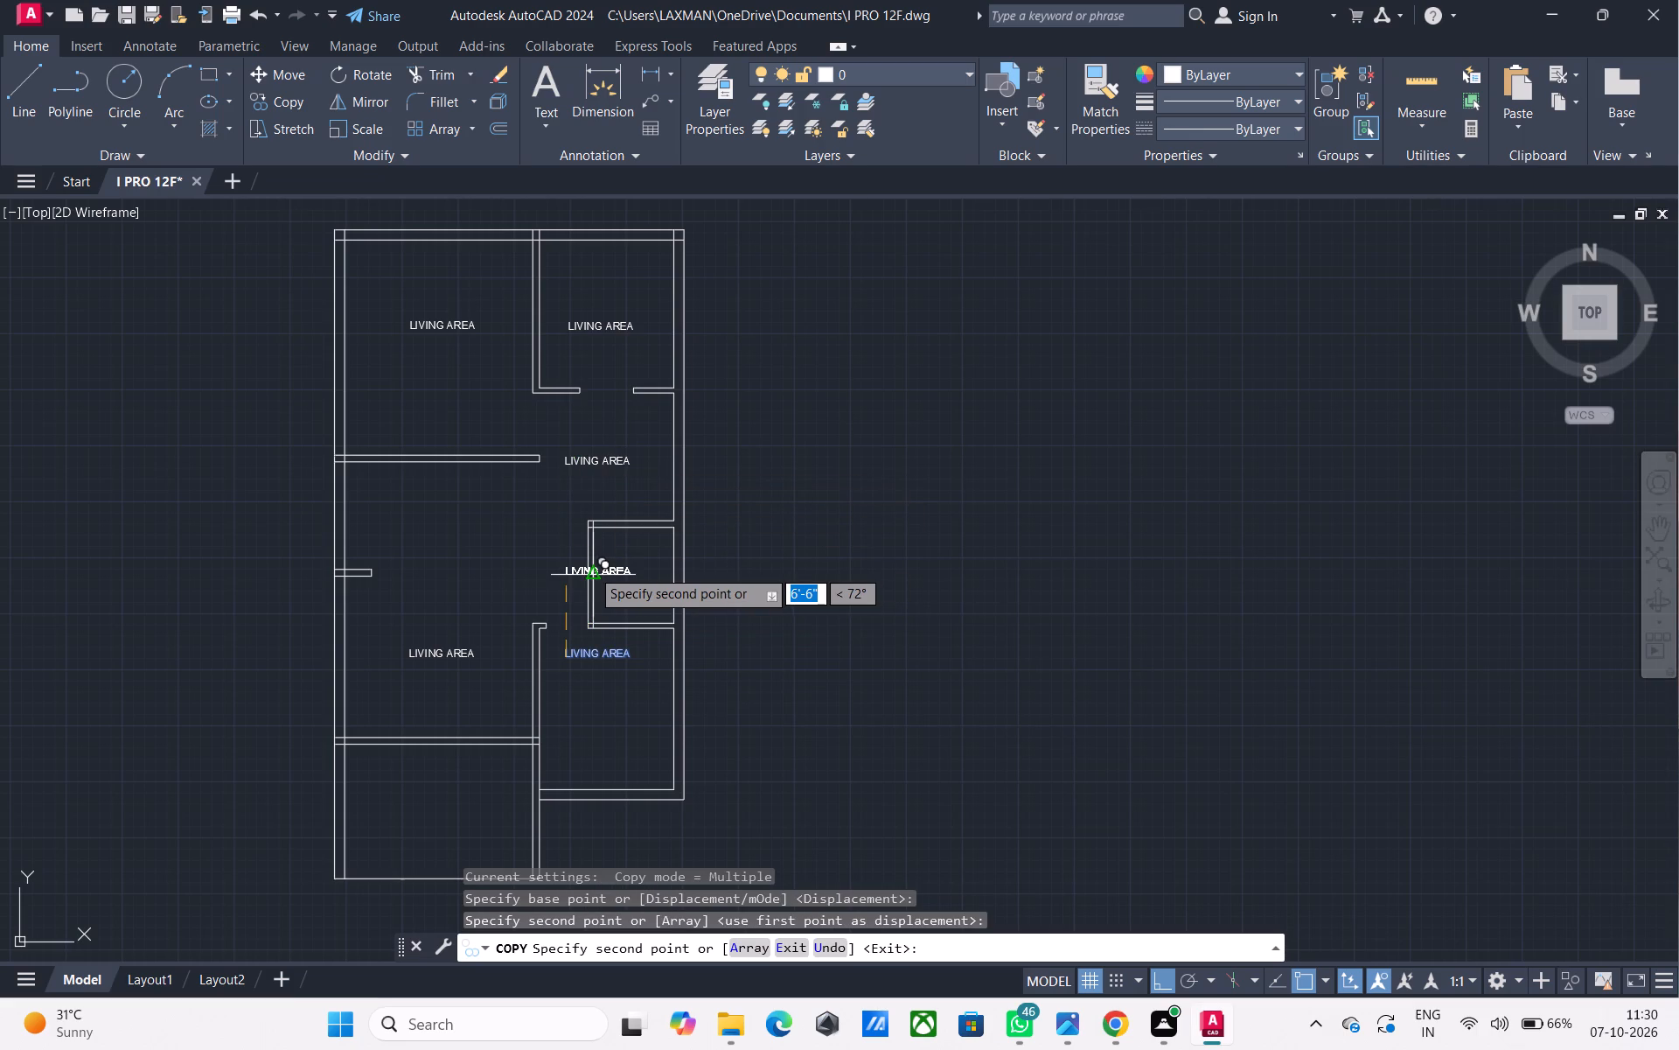
key(Escape)
Move the lower-right room's LIVING AREA label about 2'-11" straight down, towards the centre of the room.
middle_drag(594, 586, 570, 534)
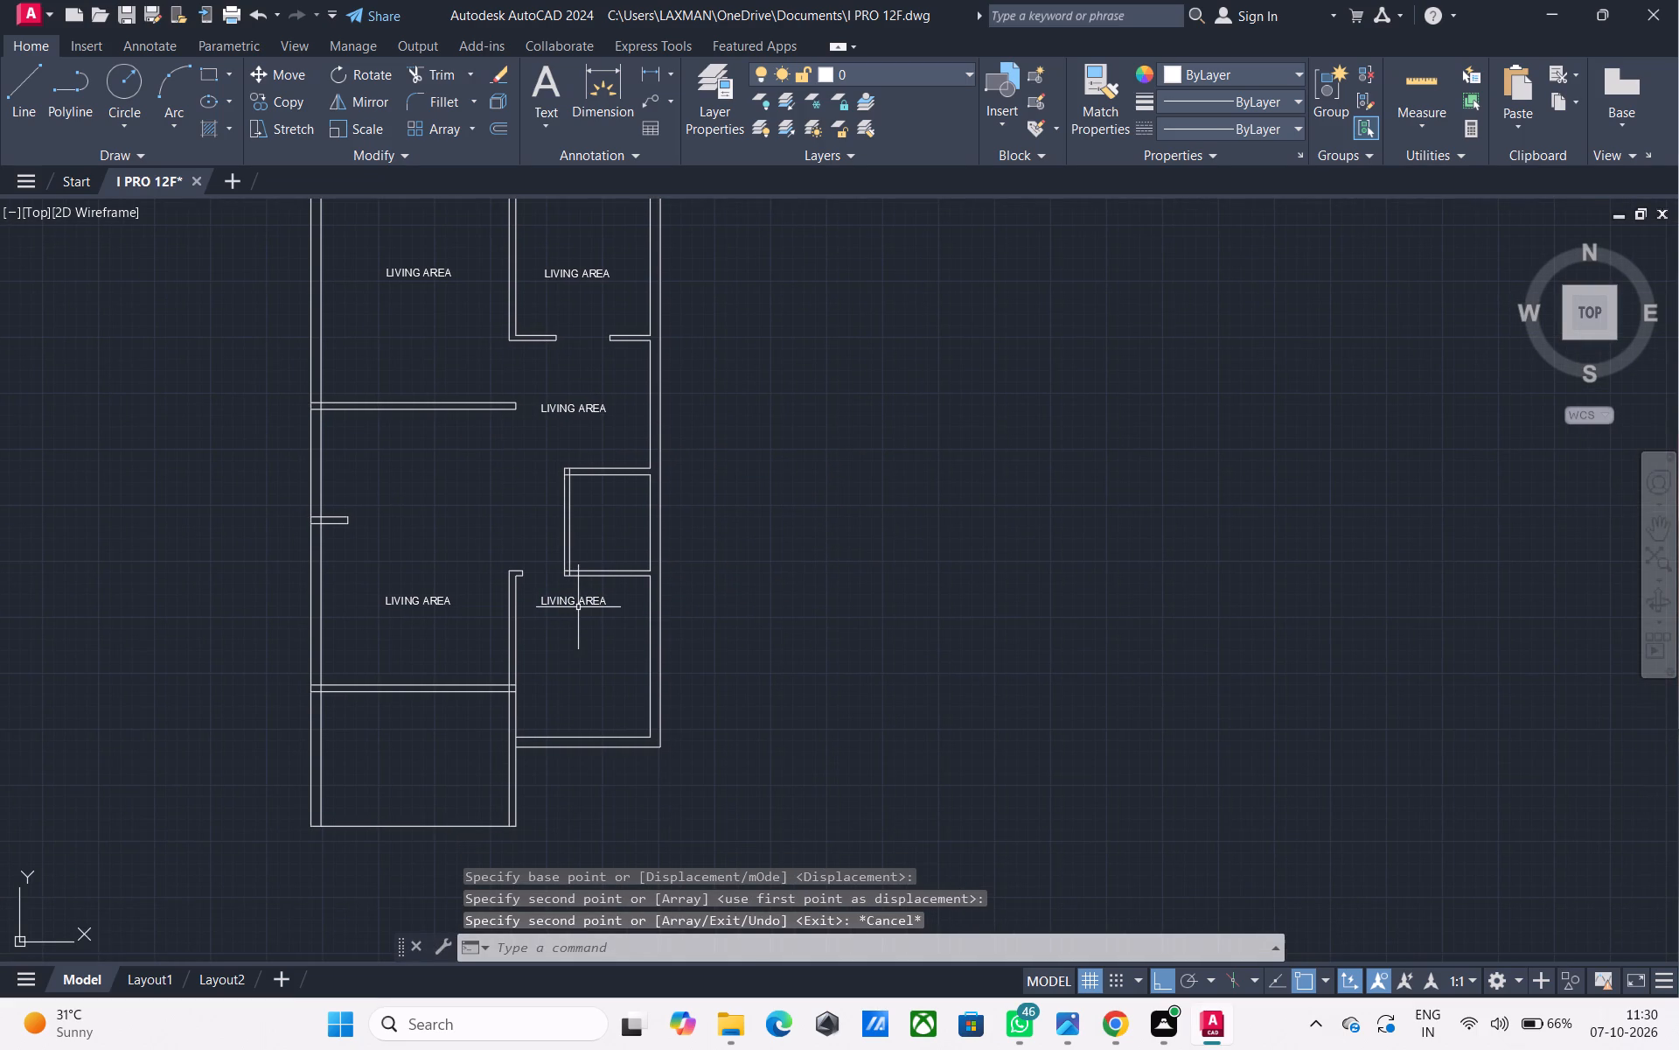
click(576, 602)
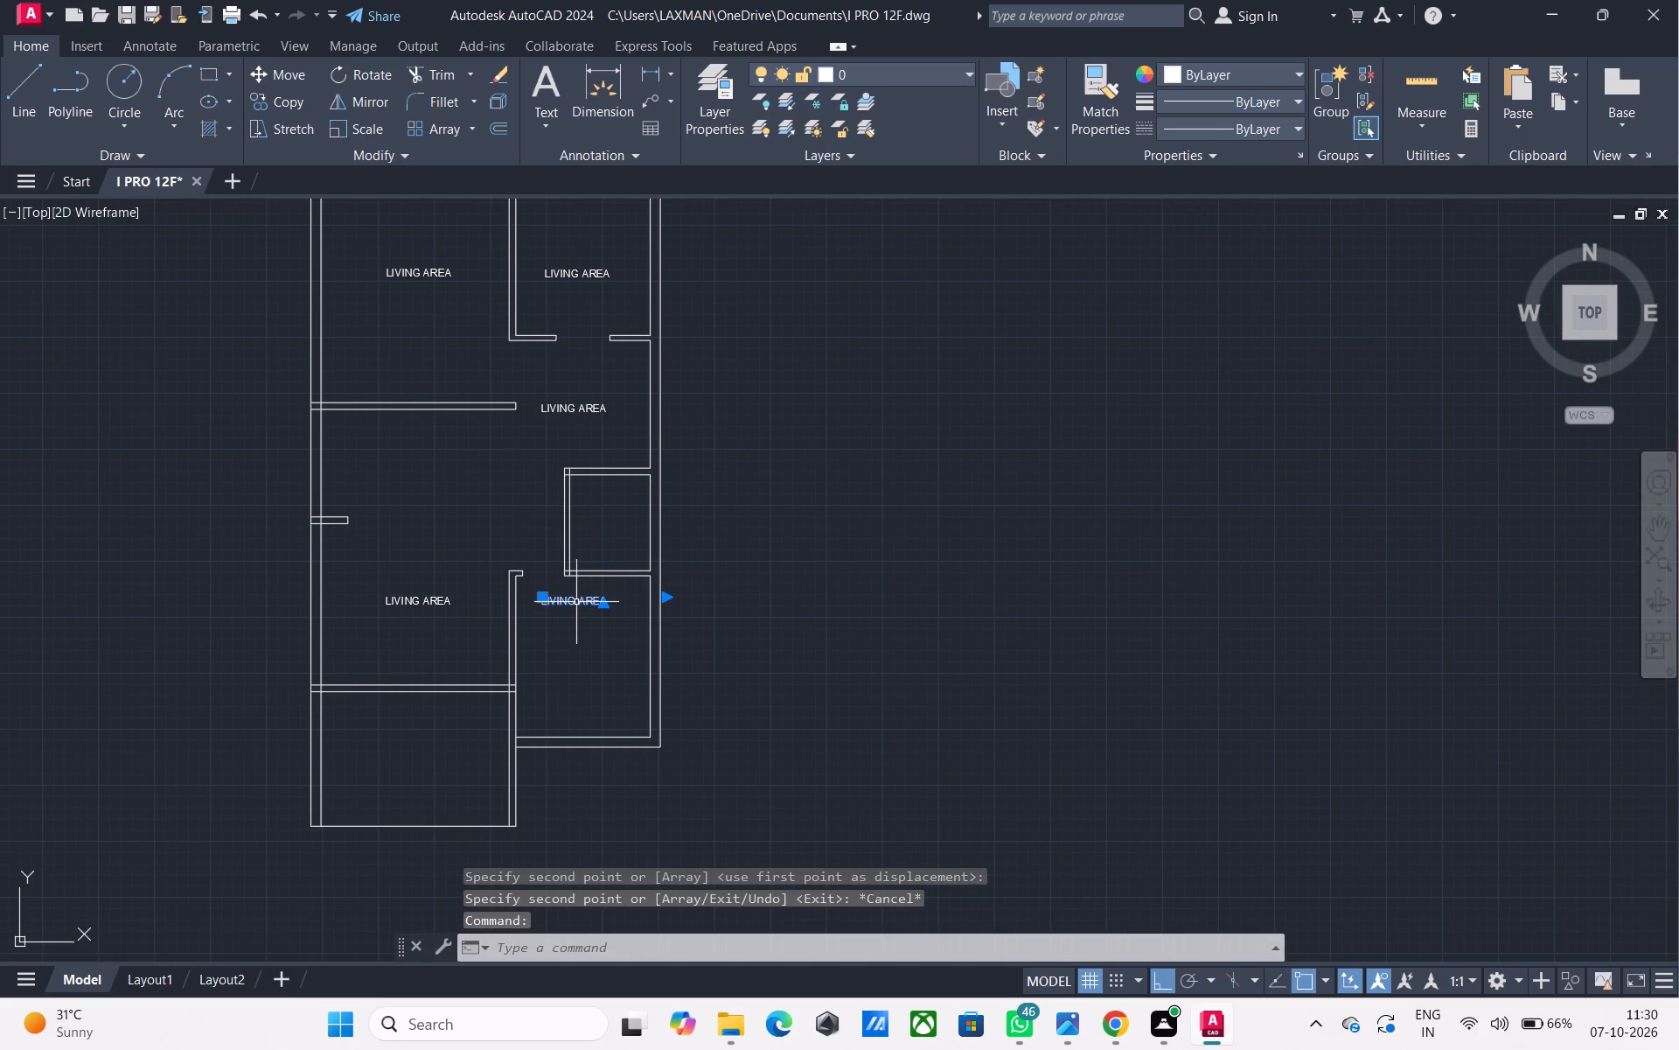
text(M)
key(space)
click(576, 602)
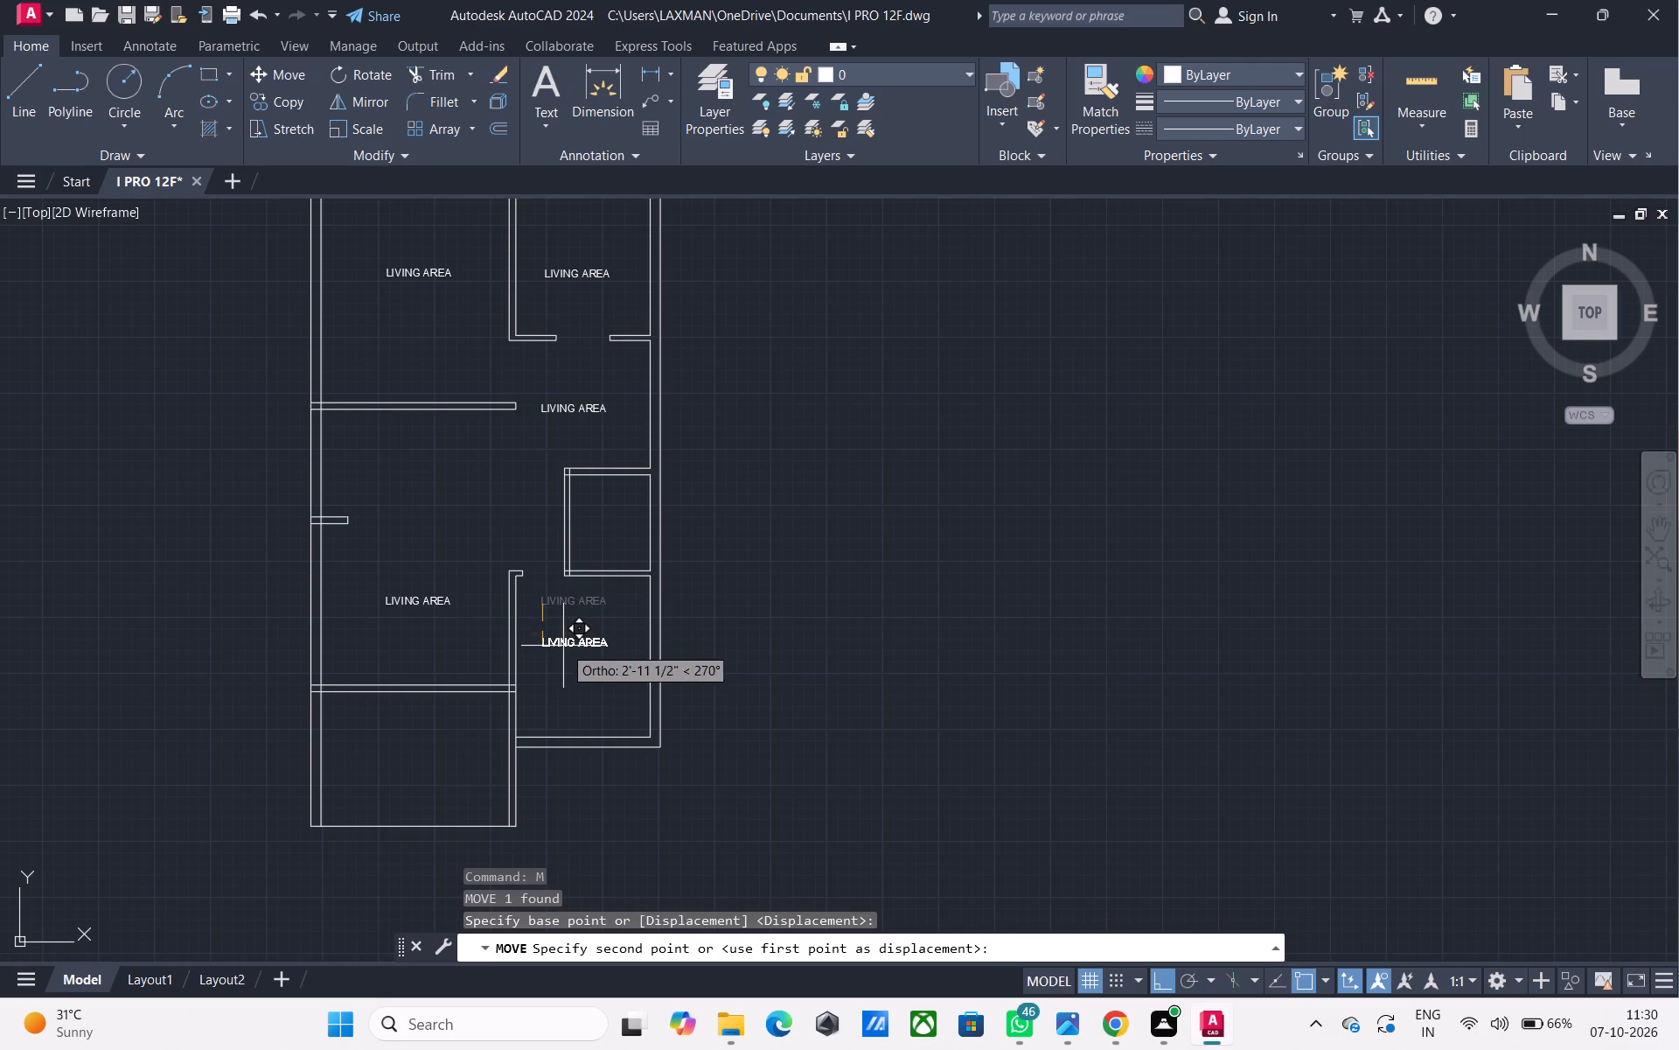
click(563, 646)
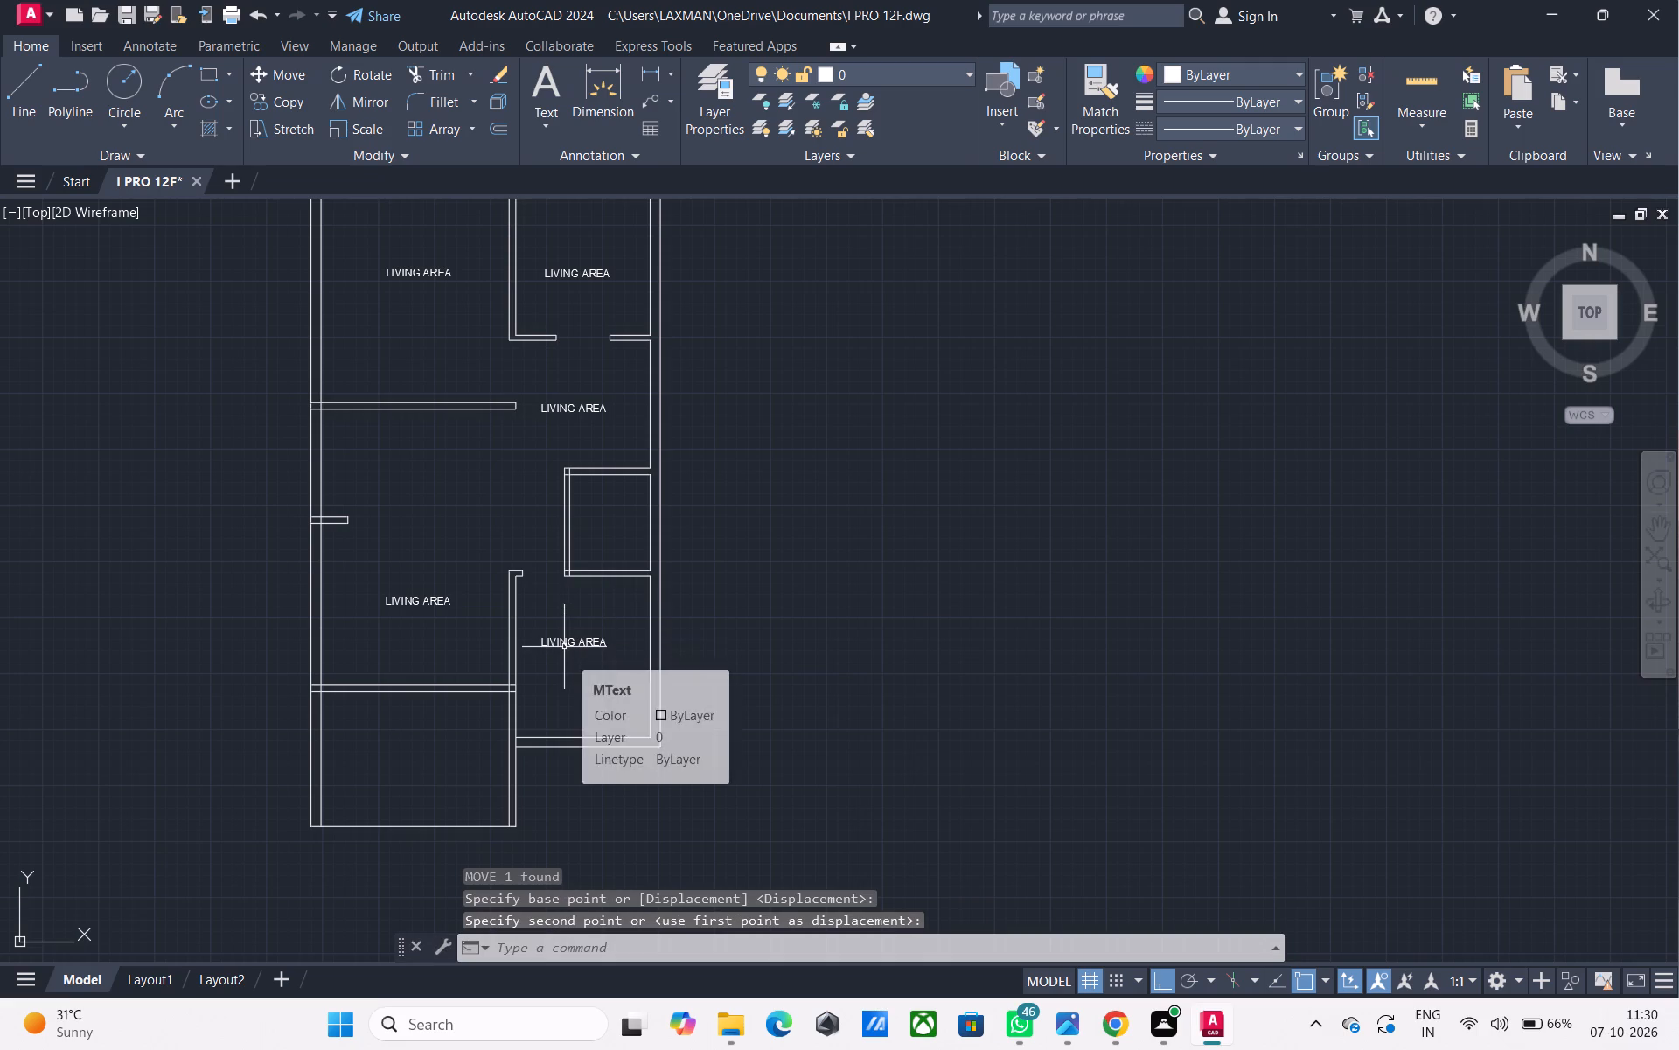
Copy the lower-right room's label into the small enclosed room, with Ortho off for the placement and back on after it.
text(CO)
key(space)
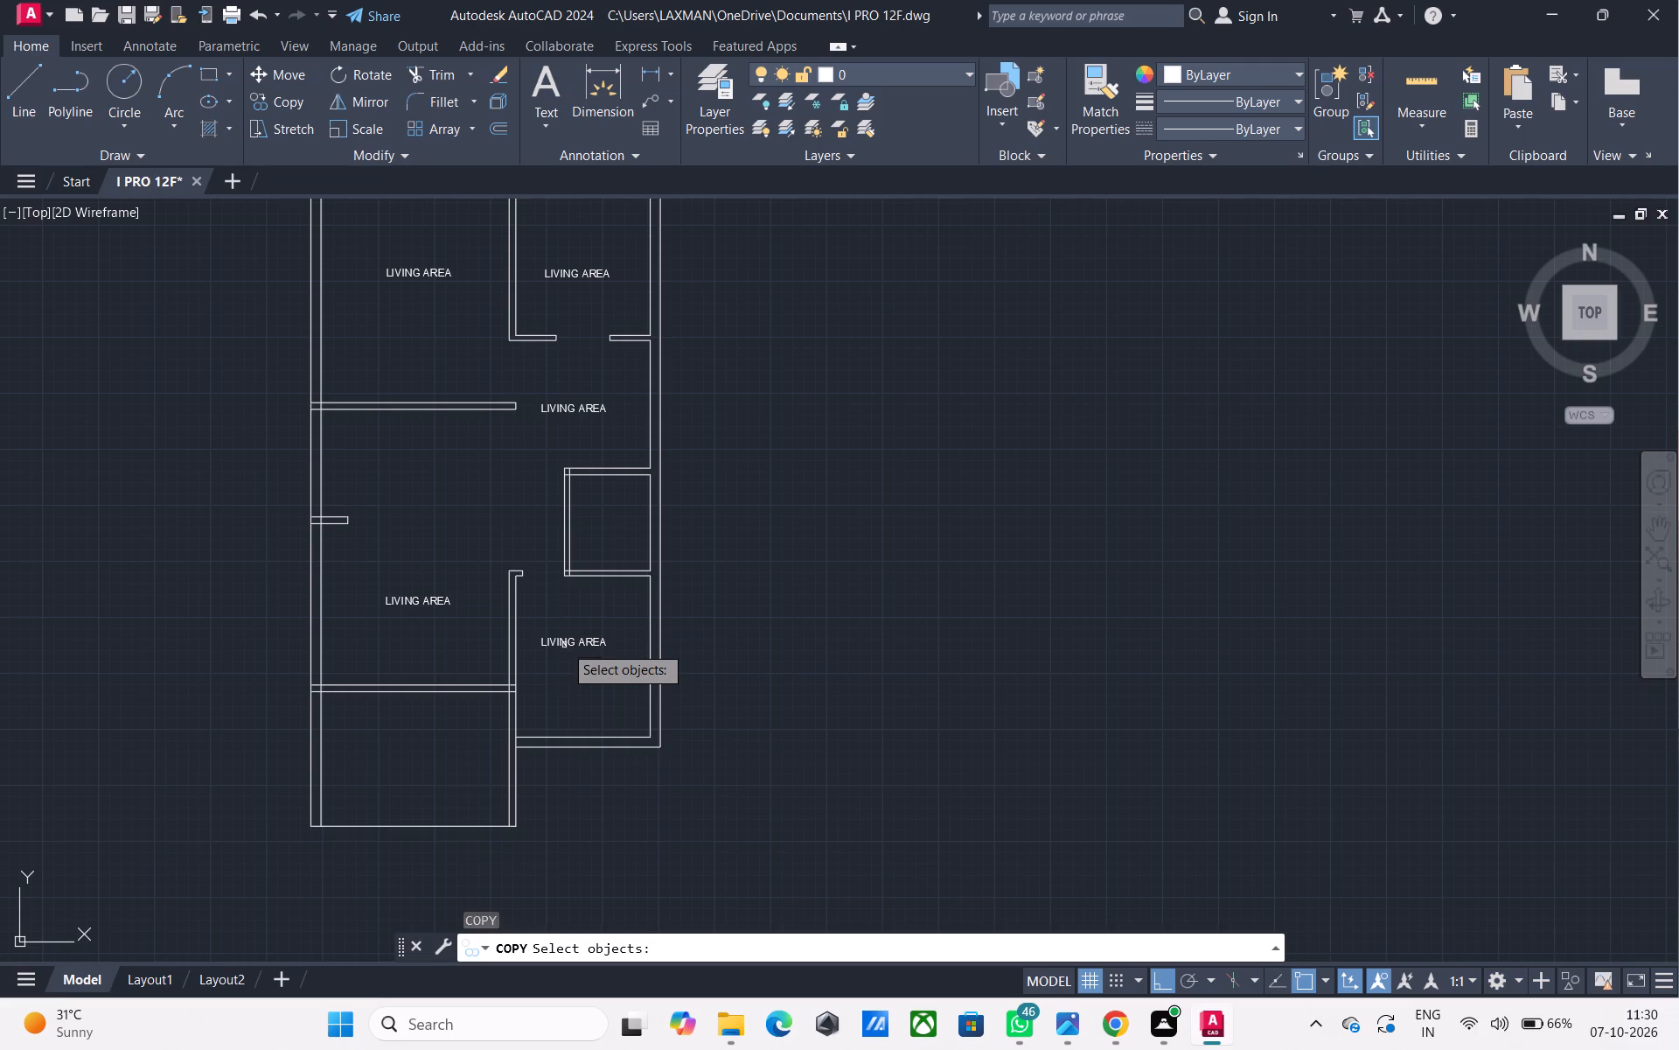
click(564, 643)
key(space)
click(564, 643)
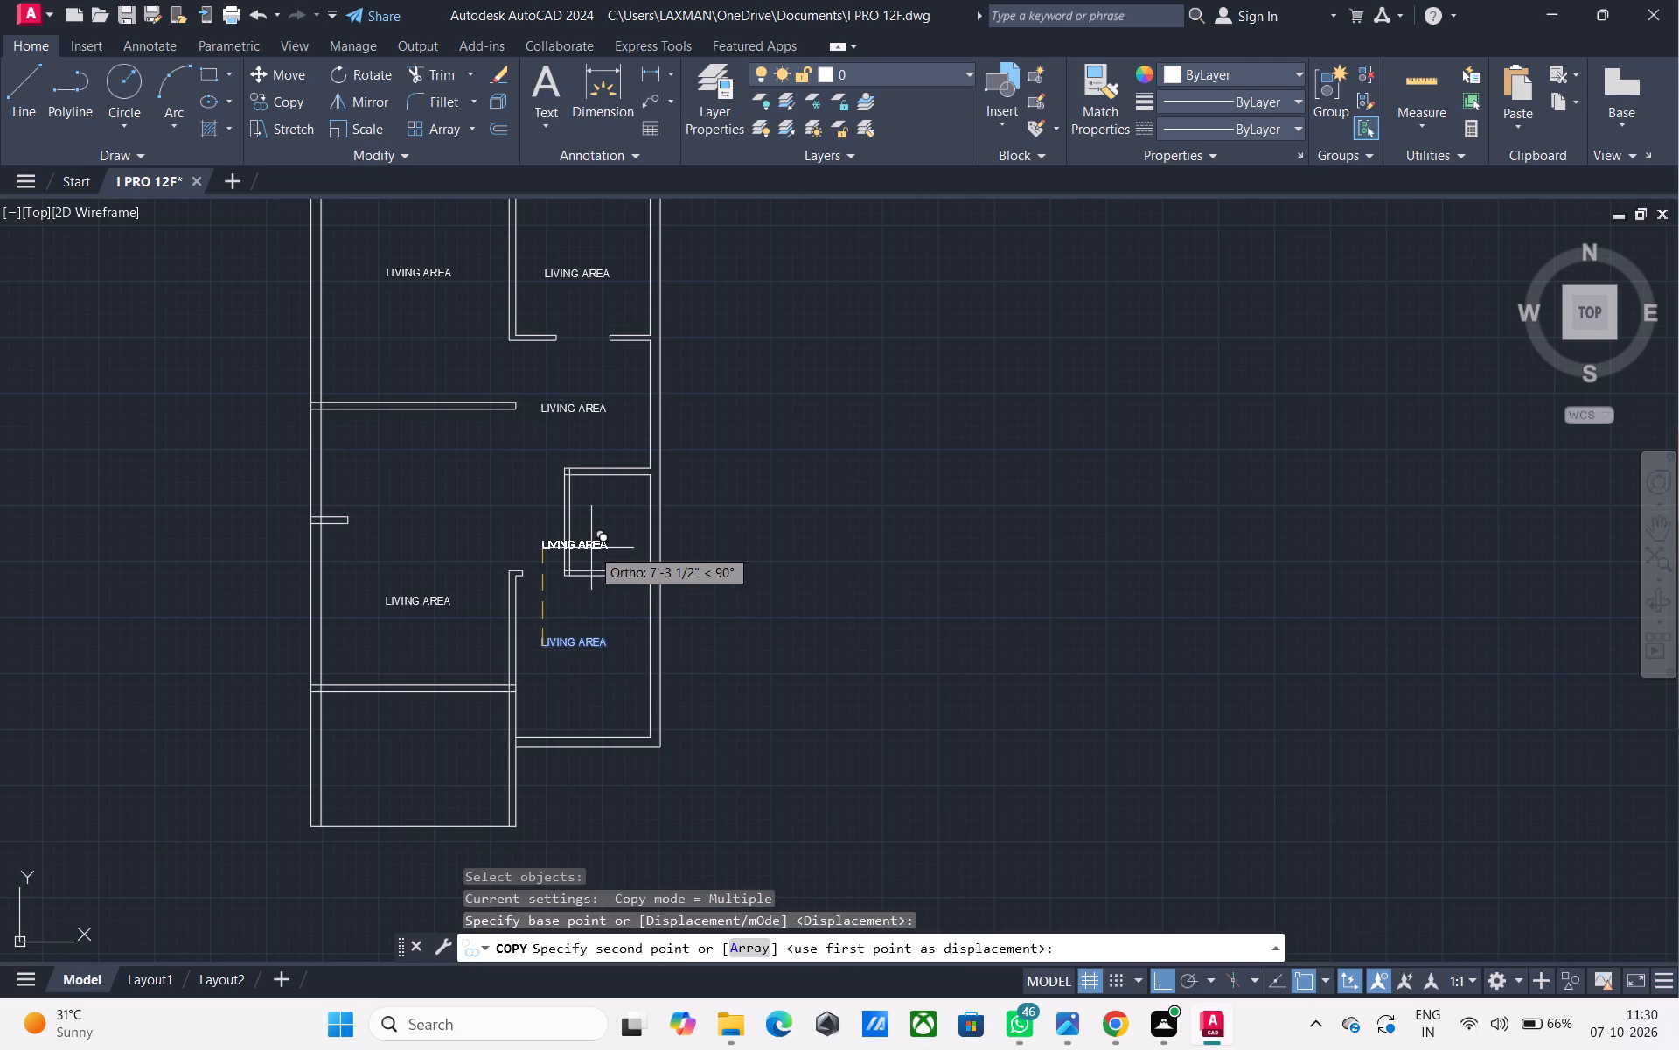
key(F8)
click(586, 533)
key(F8)
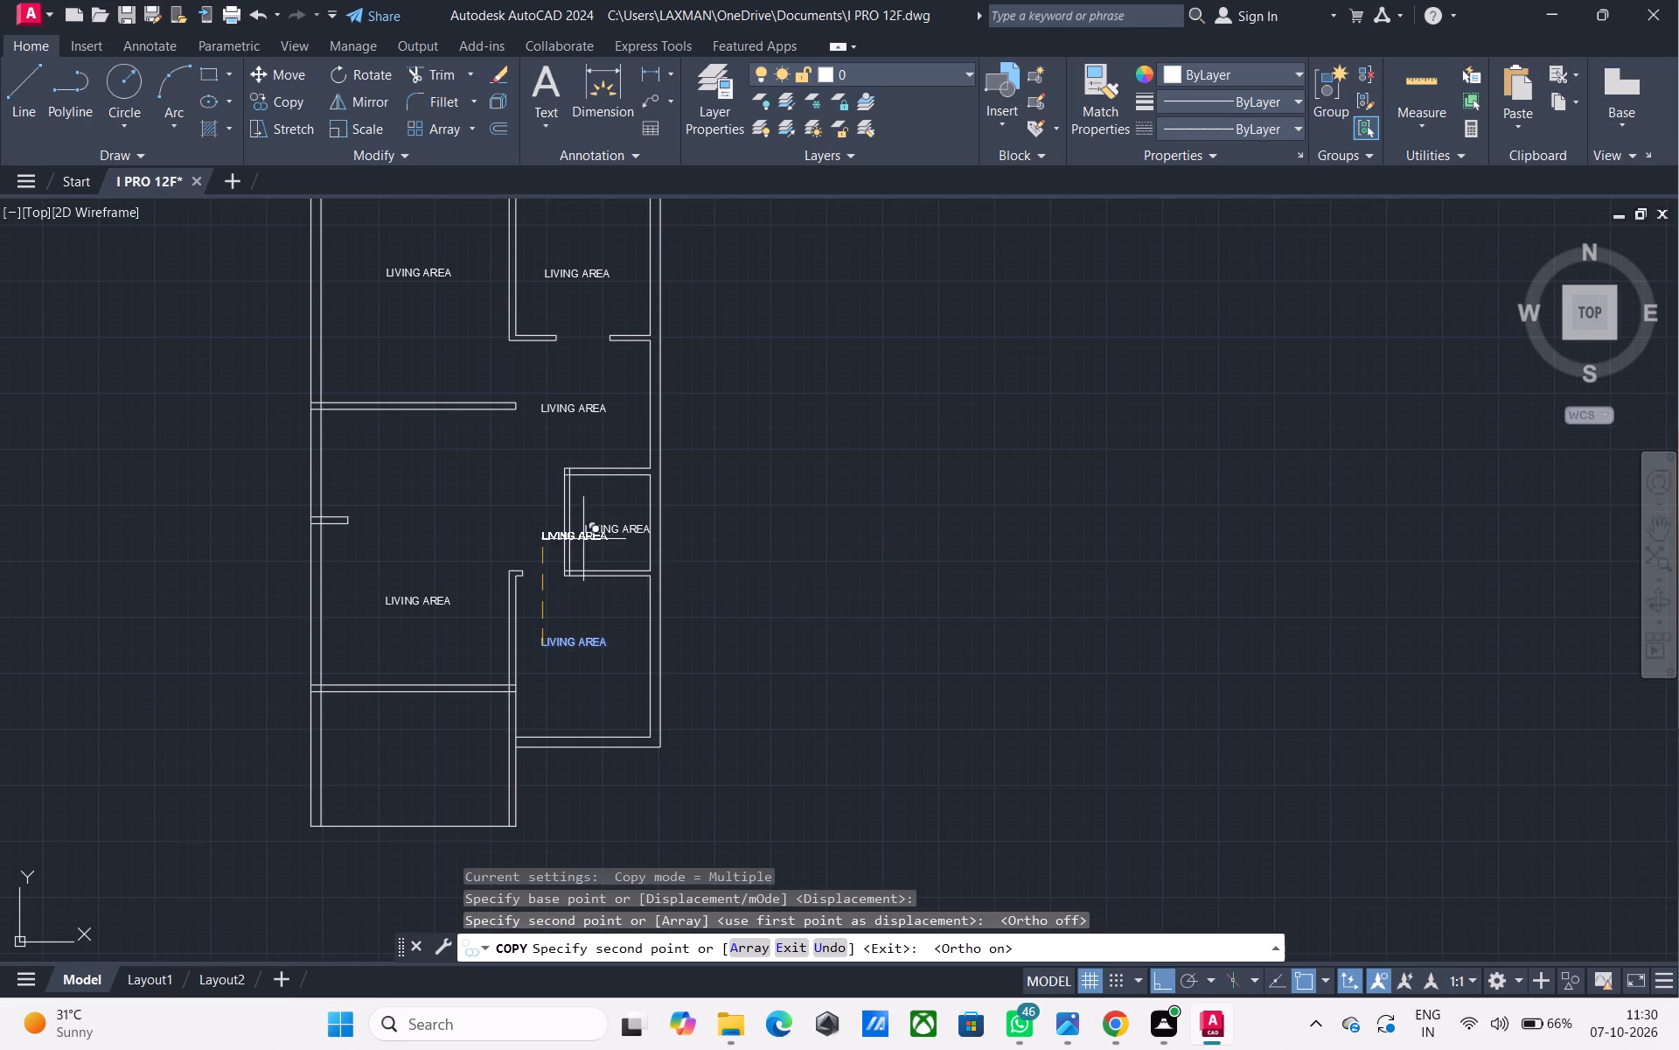
Trim the overlapping lines where the left column's short stub wall meets the left outer wall.
key(Escape)
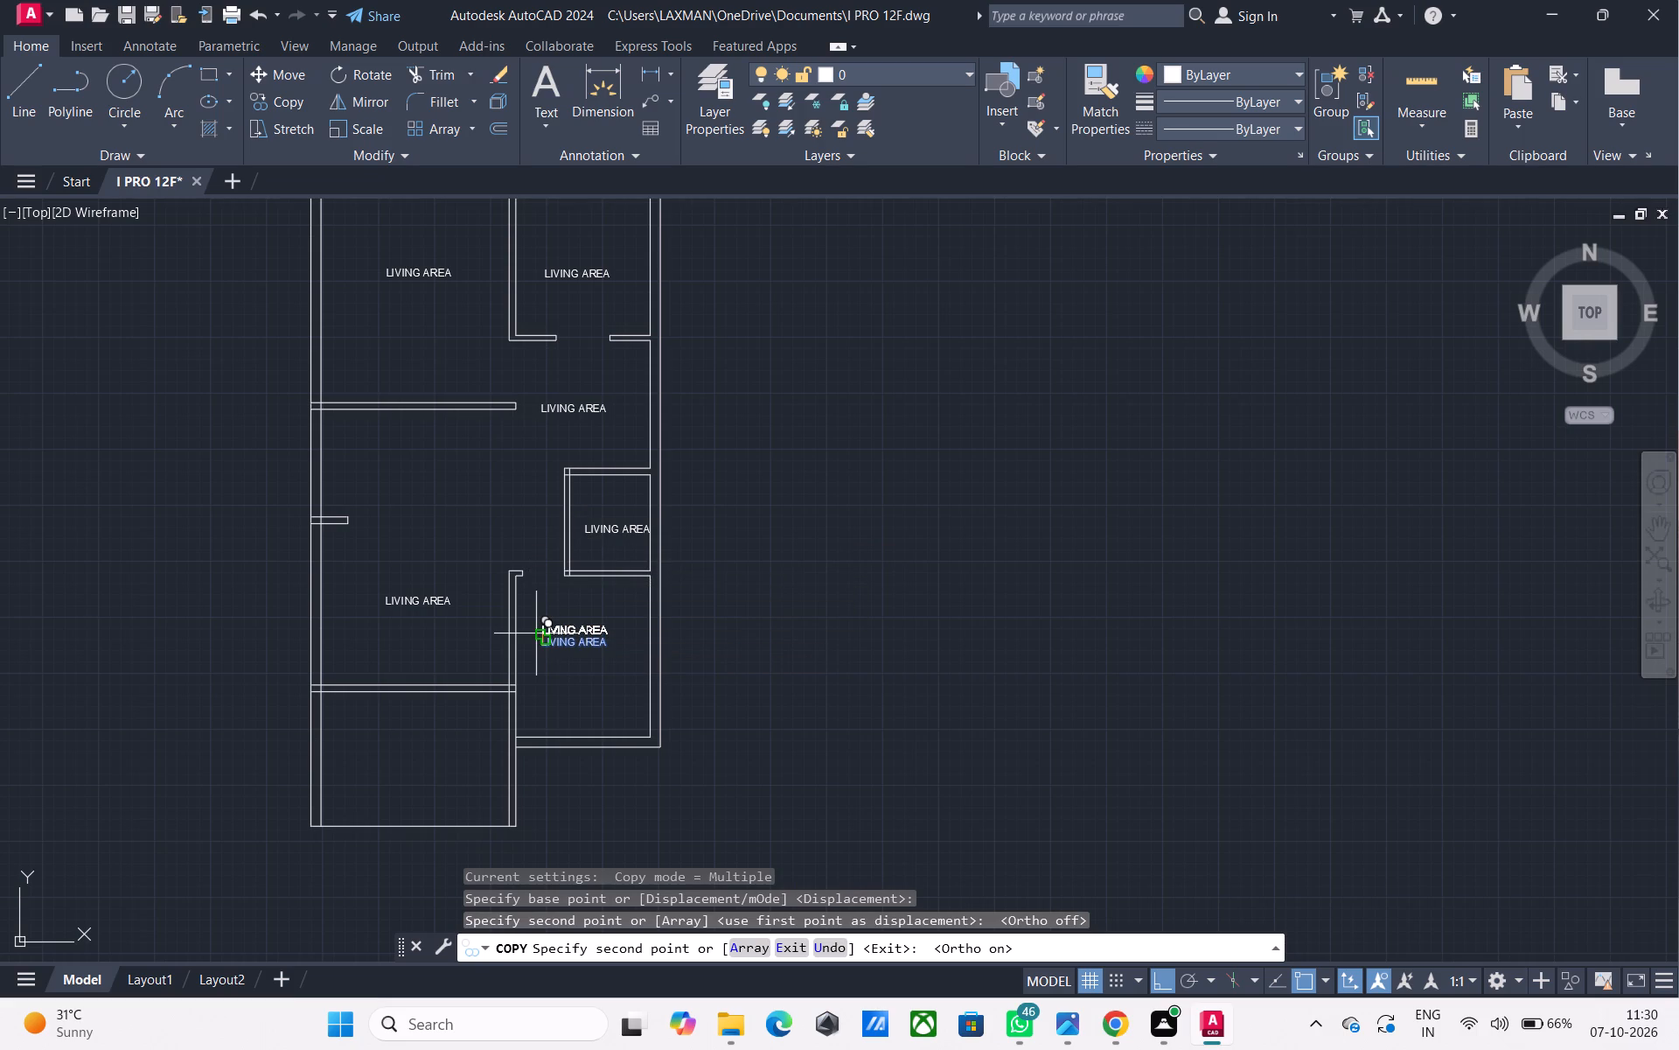
middle_drag(420, 556, 431, 507)
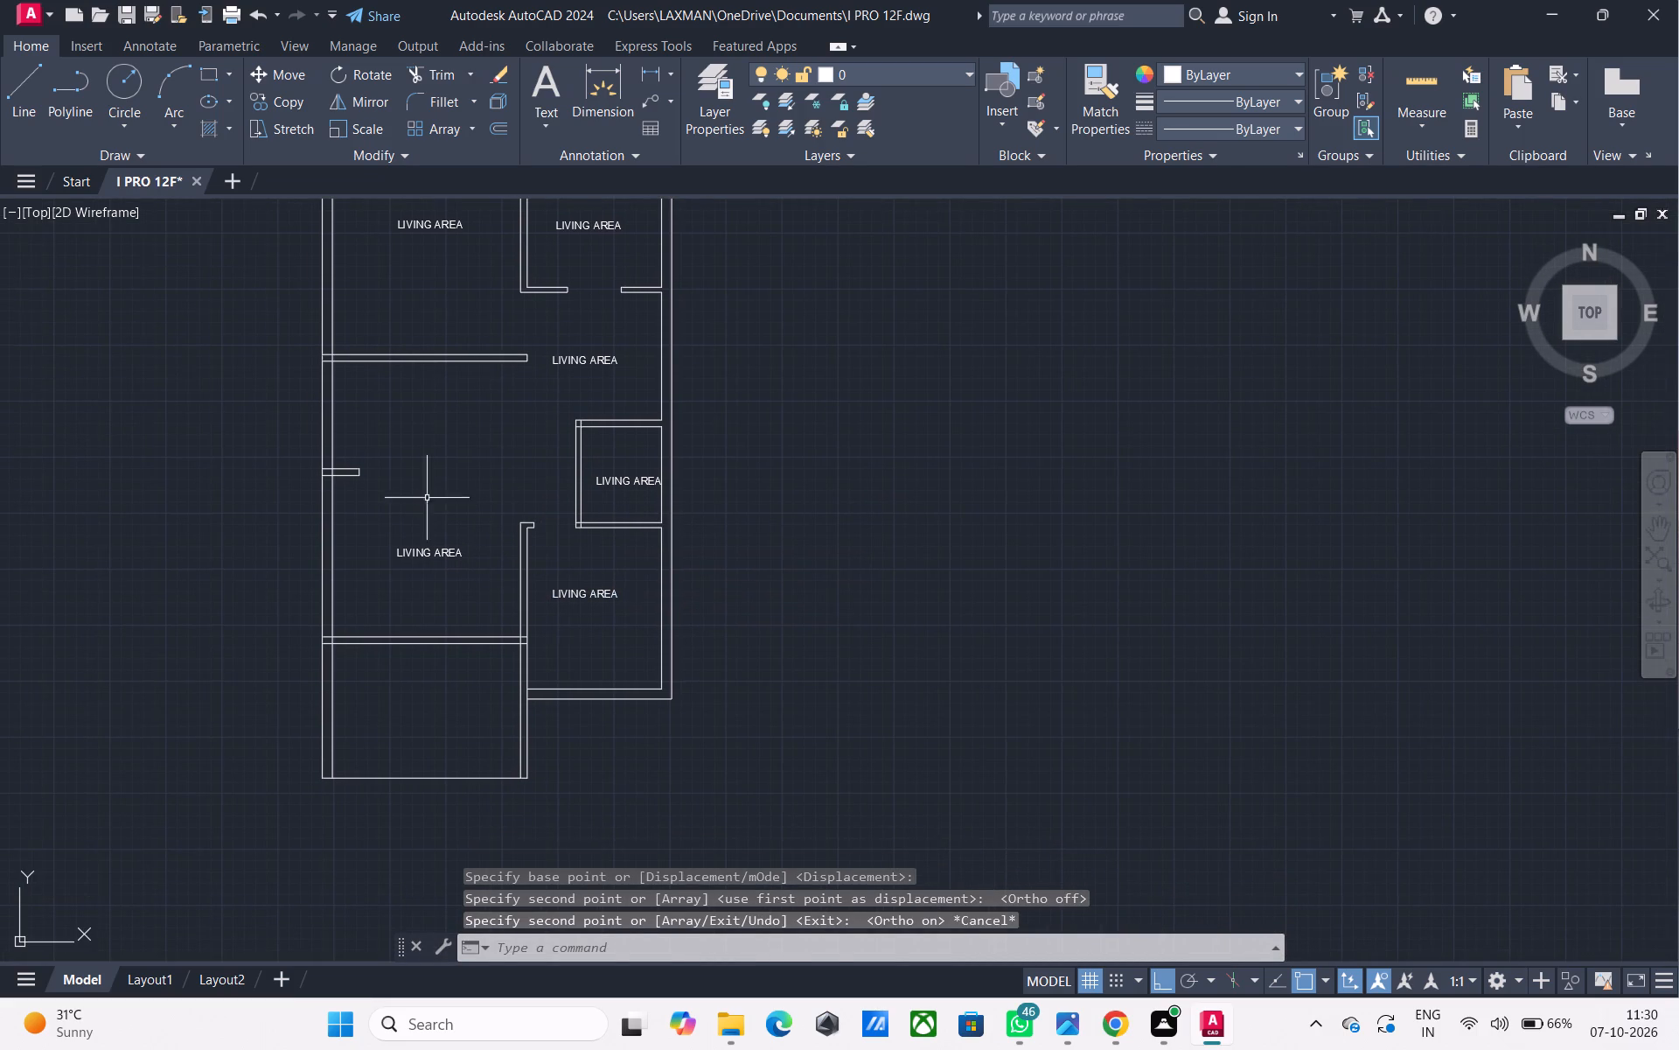
text(TR)
key(space)
scroll(325, 465, up, 3)
drag(335, 521, 339, 497)
click(364, 434)
click(498, 420)
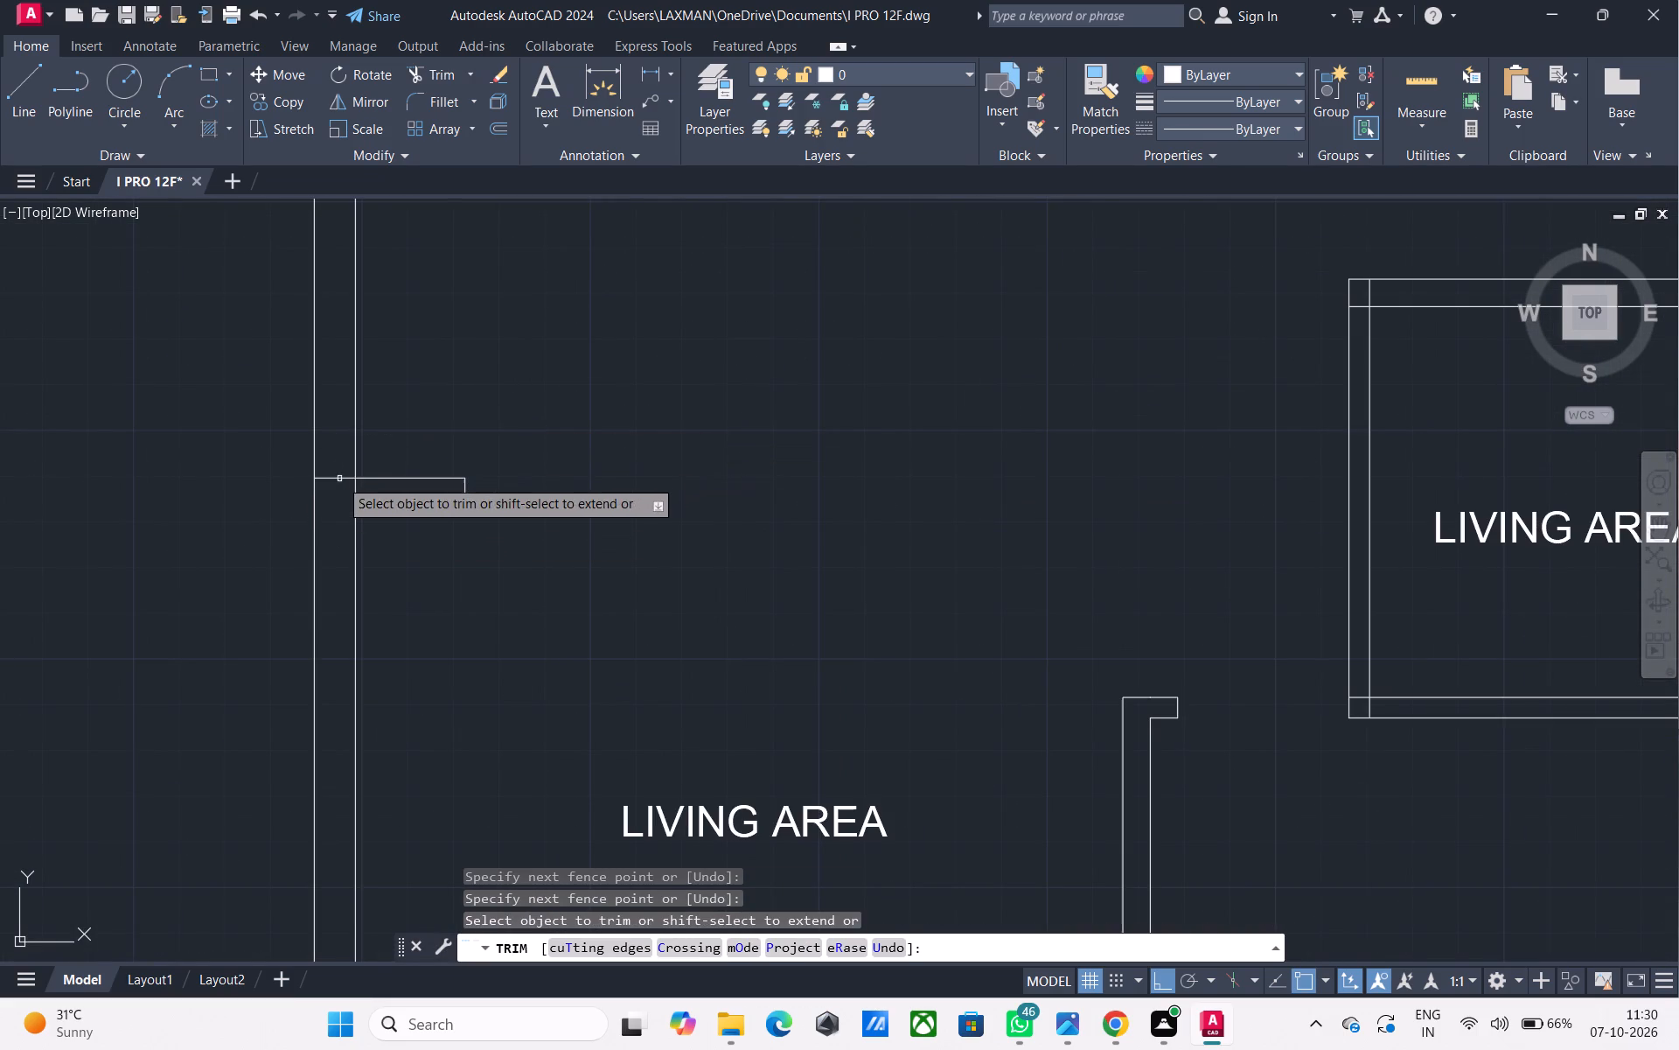
click(339, 479)
click(359, 499)
click(342, 494)
Trim the overlapping lines where the partition below the upper-left room meets the left outer wall.
scroll(353, 476, down, 2)
middle_drag(388, 410, 379, 608)
scroll(351, 510, up, 2)
click(314, 492)
click(312, 465)
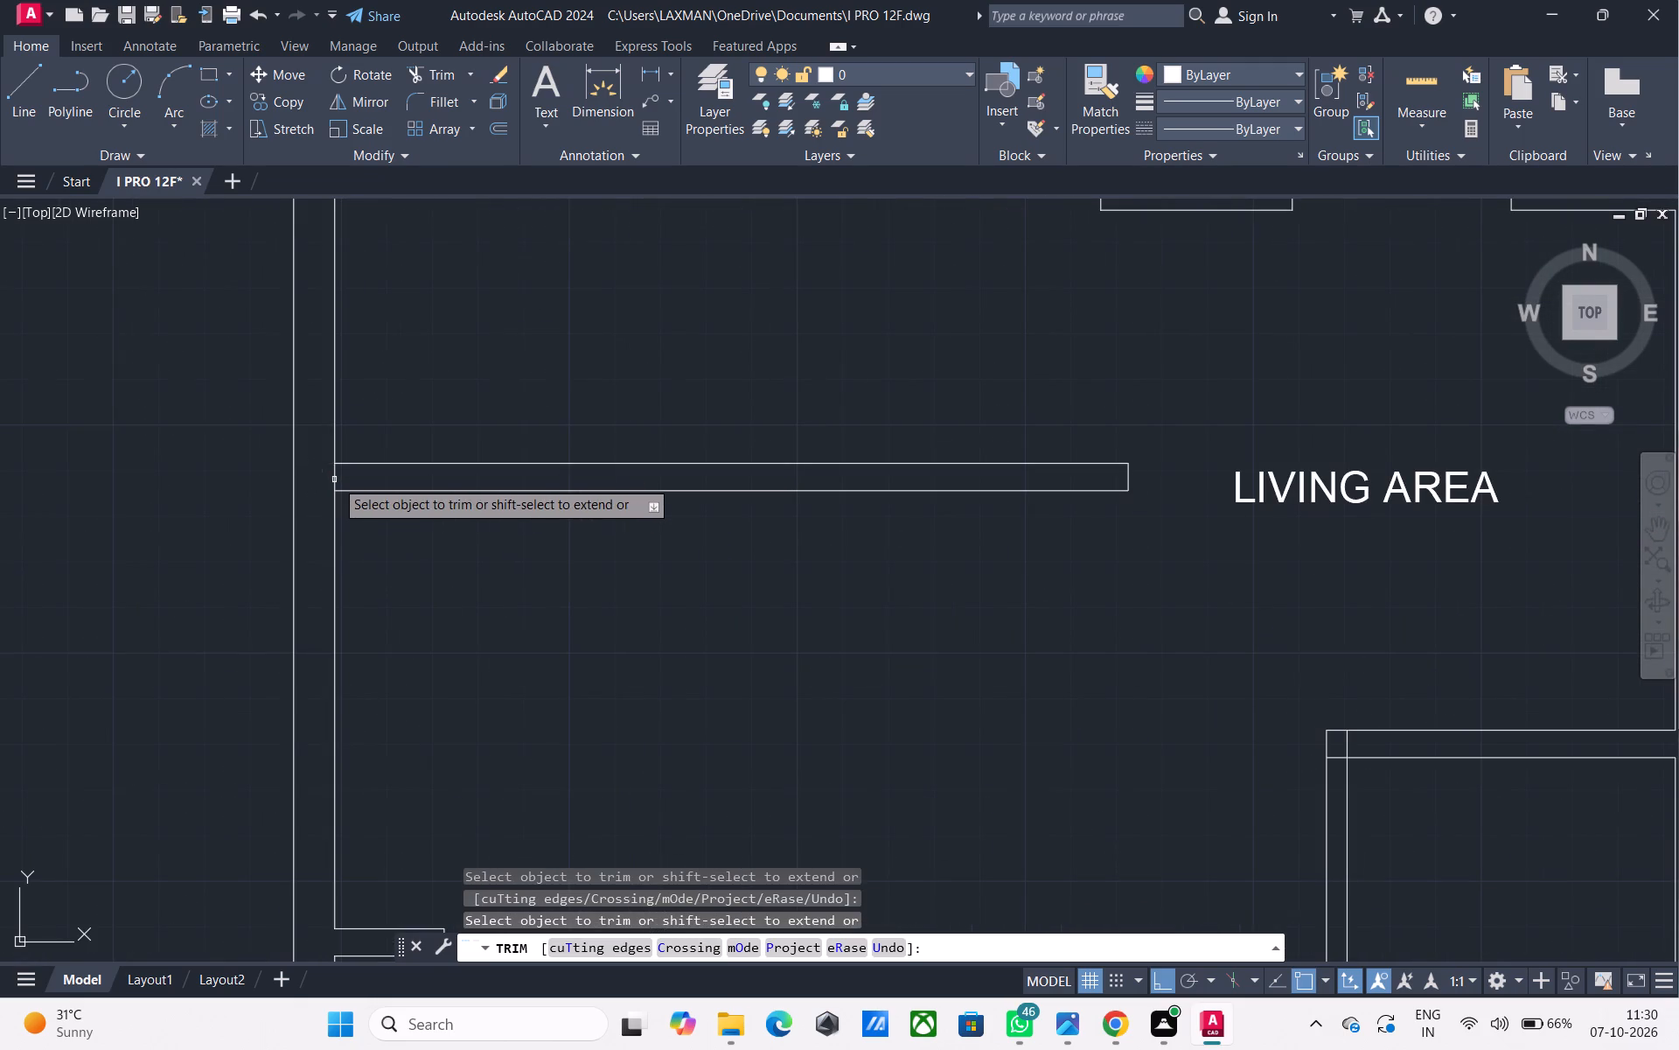
click(335, 479)
Trim the crossing inner wall lines at the plan's top-left outer corner.
scroll(348, 502, down, 4)
middle_drag(388, 466, 418, 633)
scroll(389, 534, up, 6)
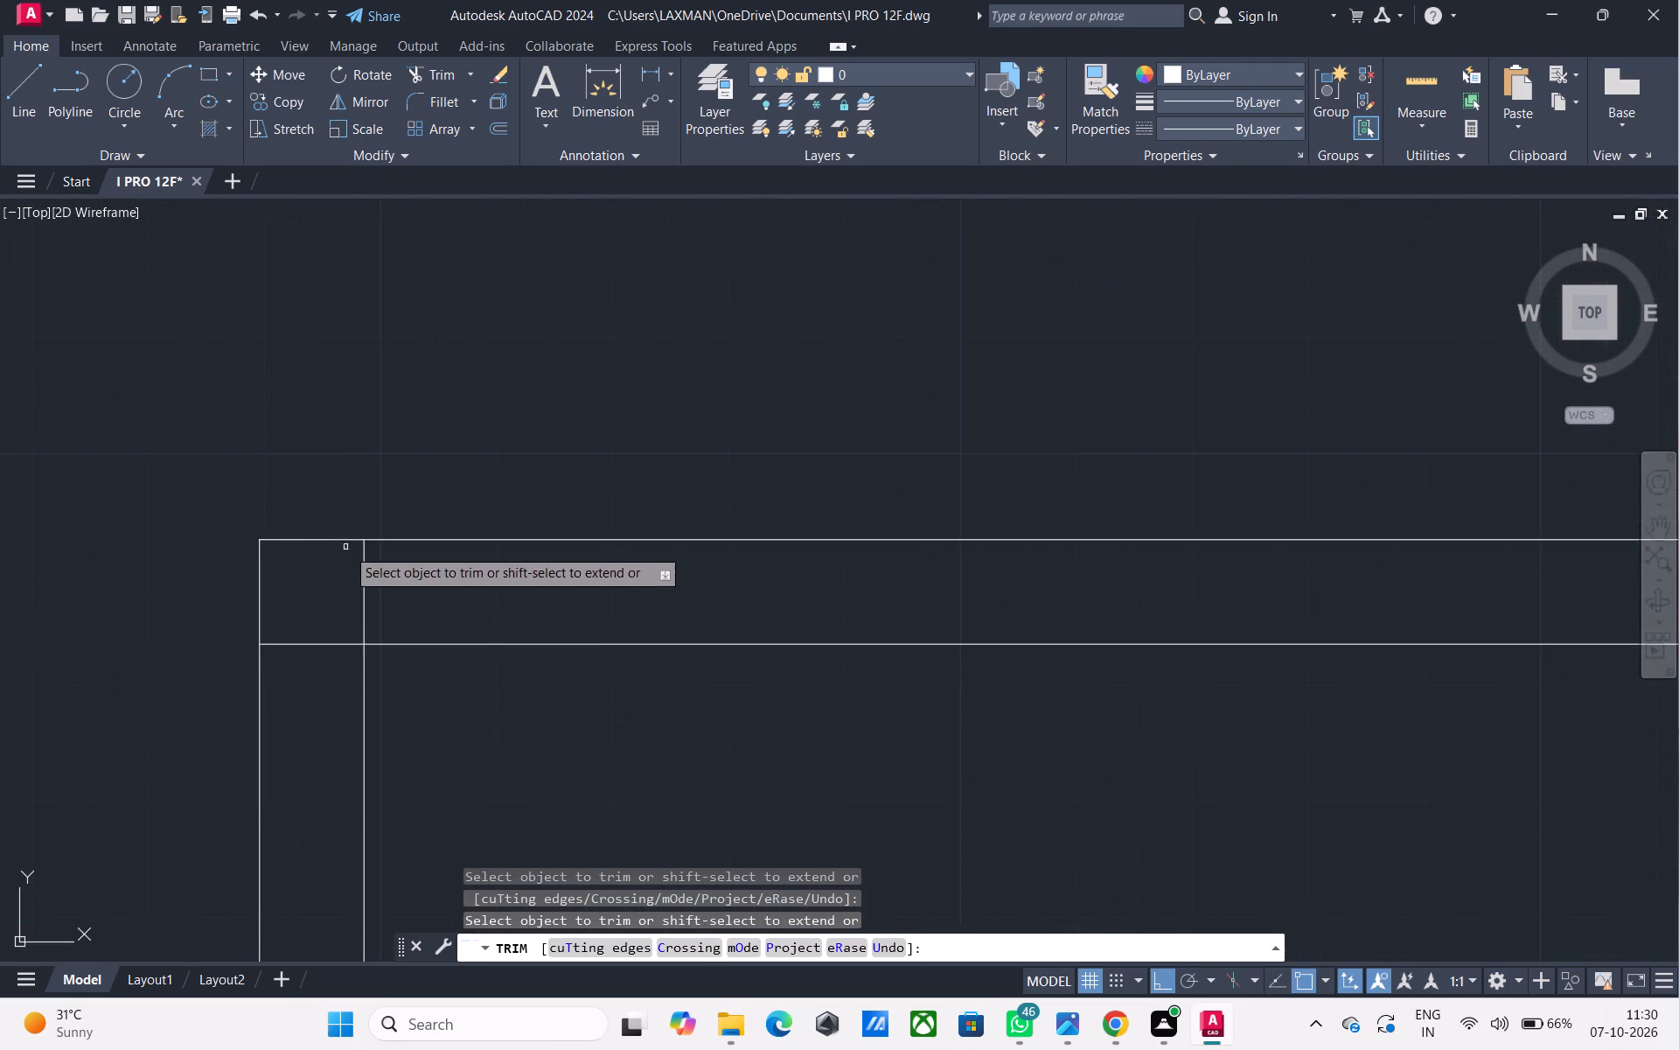
middle_drag(349, 549, 361, 474)
click(392, 513)
click(335, 520)
drag(313, 591, 315, 577)
click(338, 519)
Trim the overlapping lines where the partition between the two upper rooms meets the top outer wall.
scroll(433, 565, down, 2)
middle_drag(1018, 580, 751, 579)
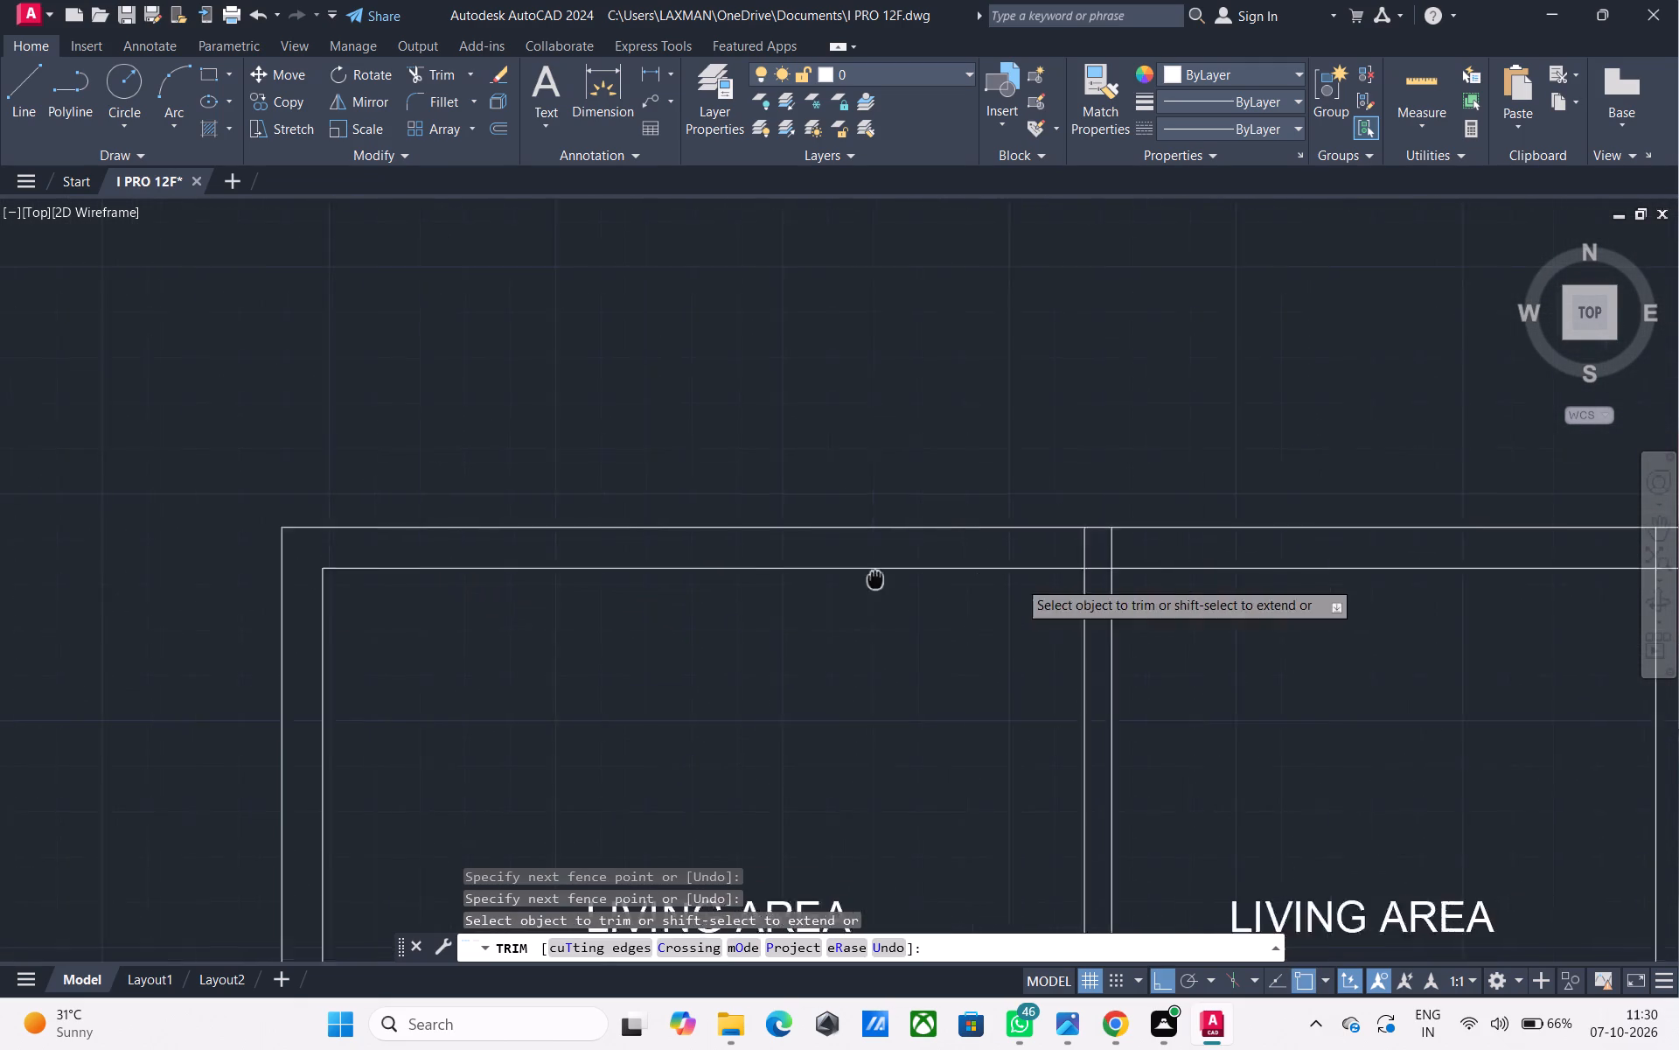
middle_drag(751, 579, 469, 556)
scroll(621, 526, up, 1)
drag(621, 526, 633, 526)
click(800, 543)
drag(661, 577, 661, 569)
click(675, 532)
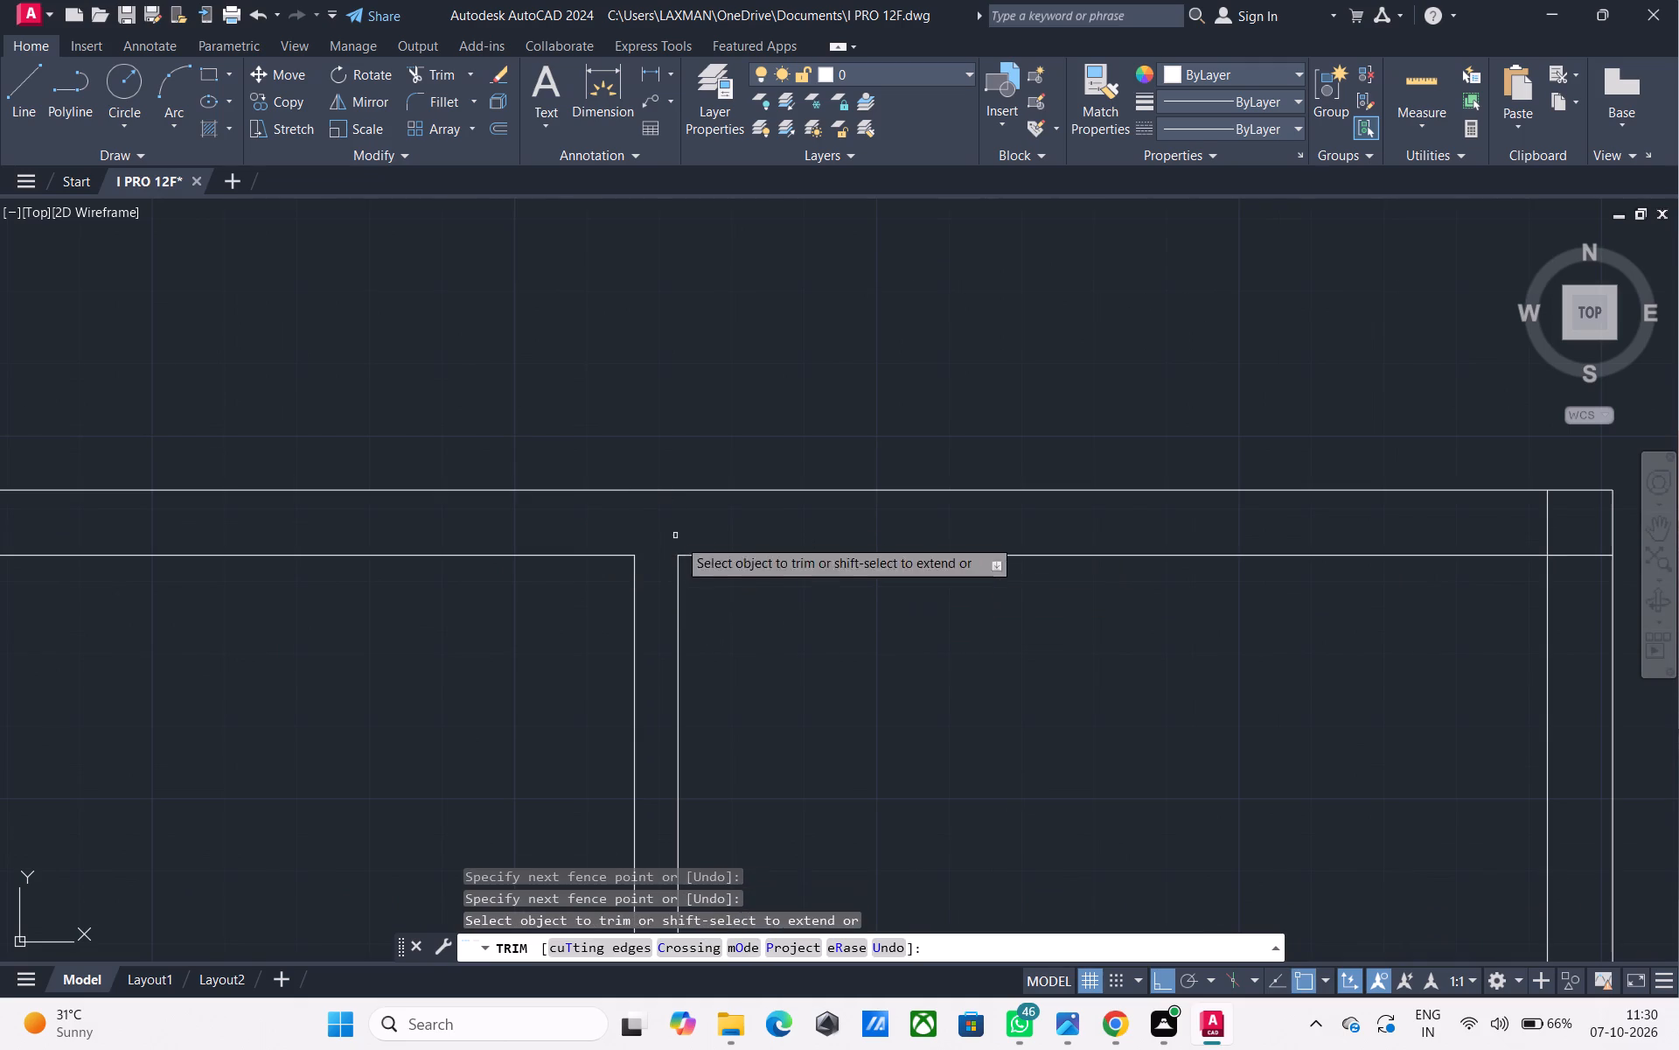
Trim the crossing inner wall lines at the plan's top-right outer corner.
scroll(767, 565, down, 2)
middle_drag(1004, 582, 303, 521)
middle_drag(375, 494, 507, 500)
scroll(509, 500, up, 3)
drag(565, 502, 529, 495)
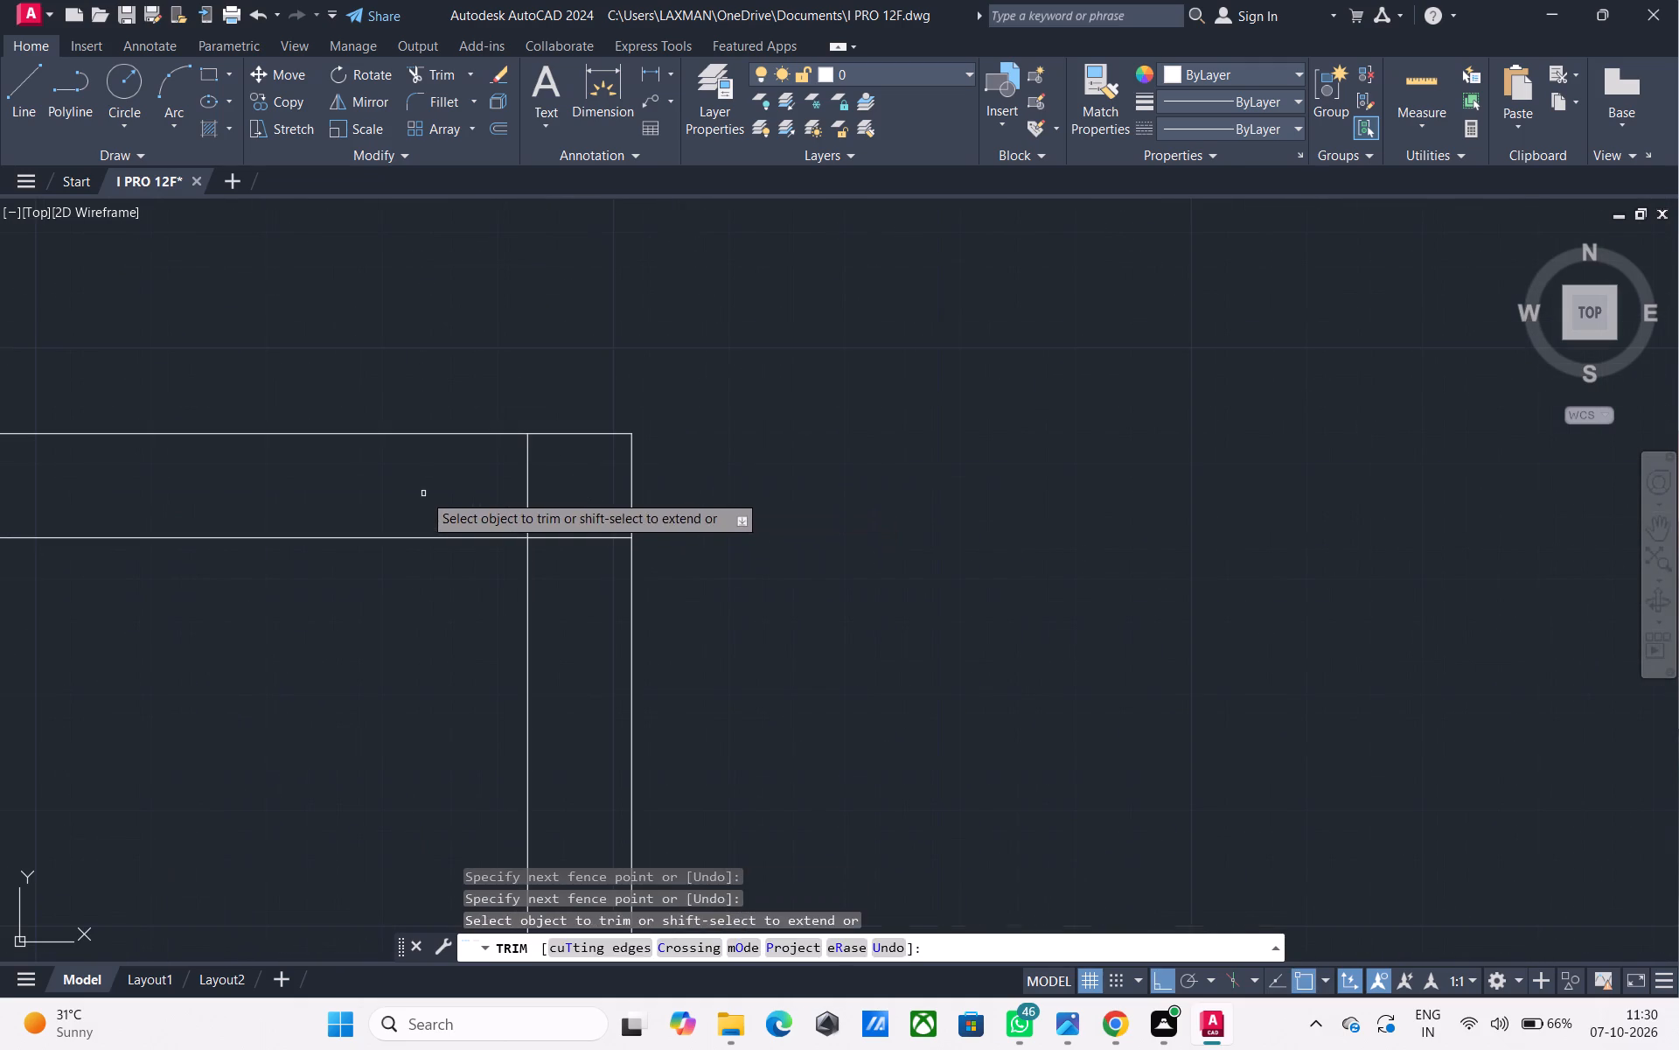
click(422, 493)
click(542, 504)
click(565, 585)
click(576, 527)
Trim the overlapping lines where the left column's lower partition meets the left outer wall.
scroll(576, 531, down, 4)
middle_drag(589, 523, 689, 331)
middle_drag(637, 514, 640, 315)
middle_drag(644, 458, 641, 334)
scroll(592, 490, down, 1)
middle_drag(588, 491, 615, 324)
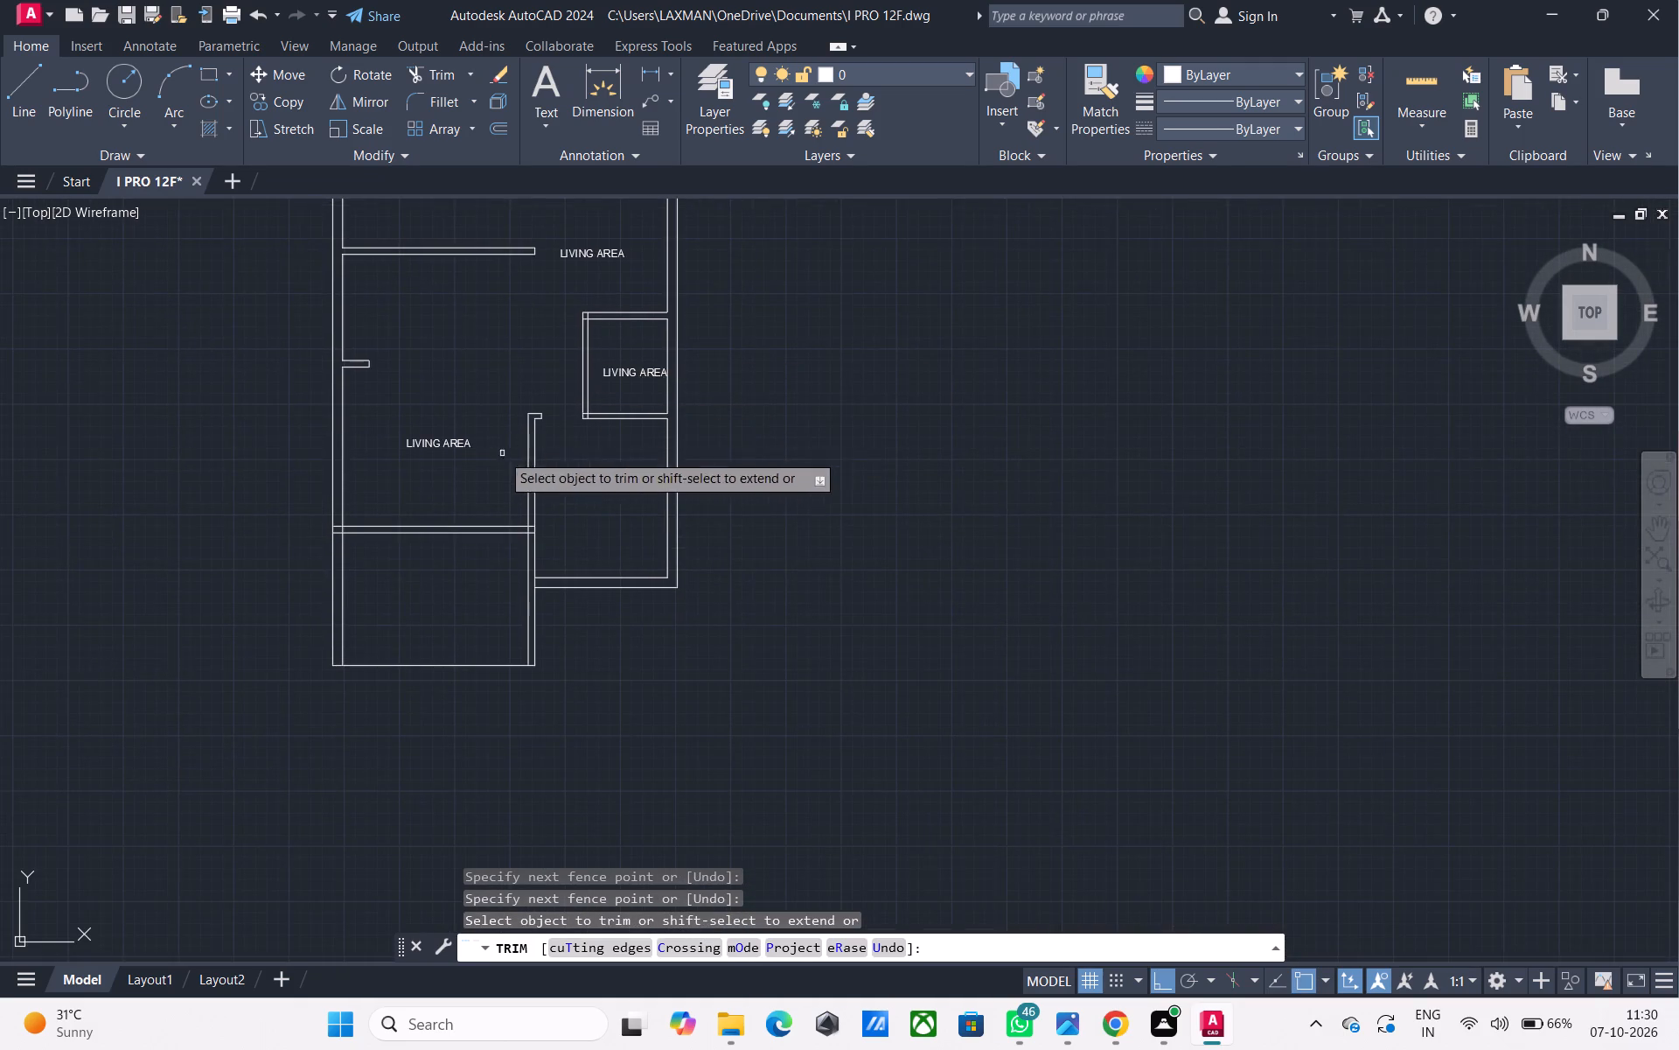
middle_drag(503, 465, 607, 590)
scroll(429, 636, up, 4)
middle_drag(460, 675, 366, 486)
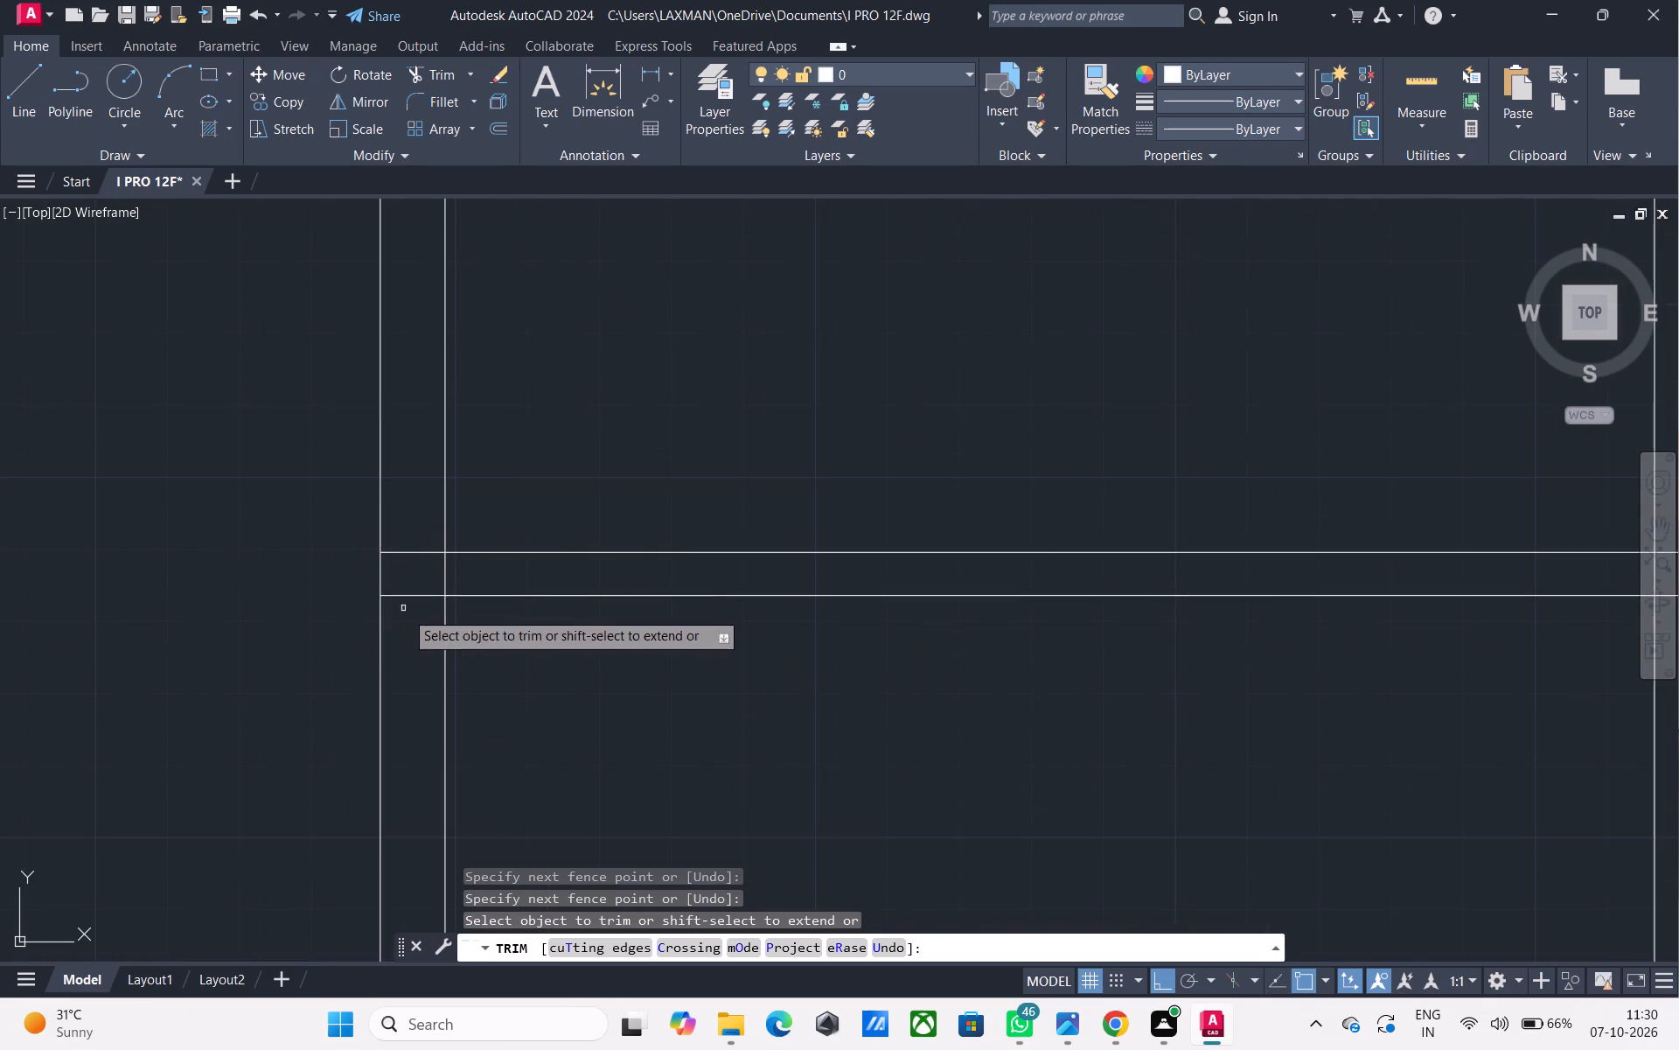
click(407, 612)
click(424, 494)
click(463, 577)
click(434, 574)
scroll(435, 574, down, 4)
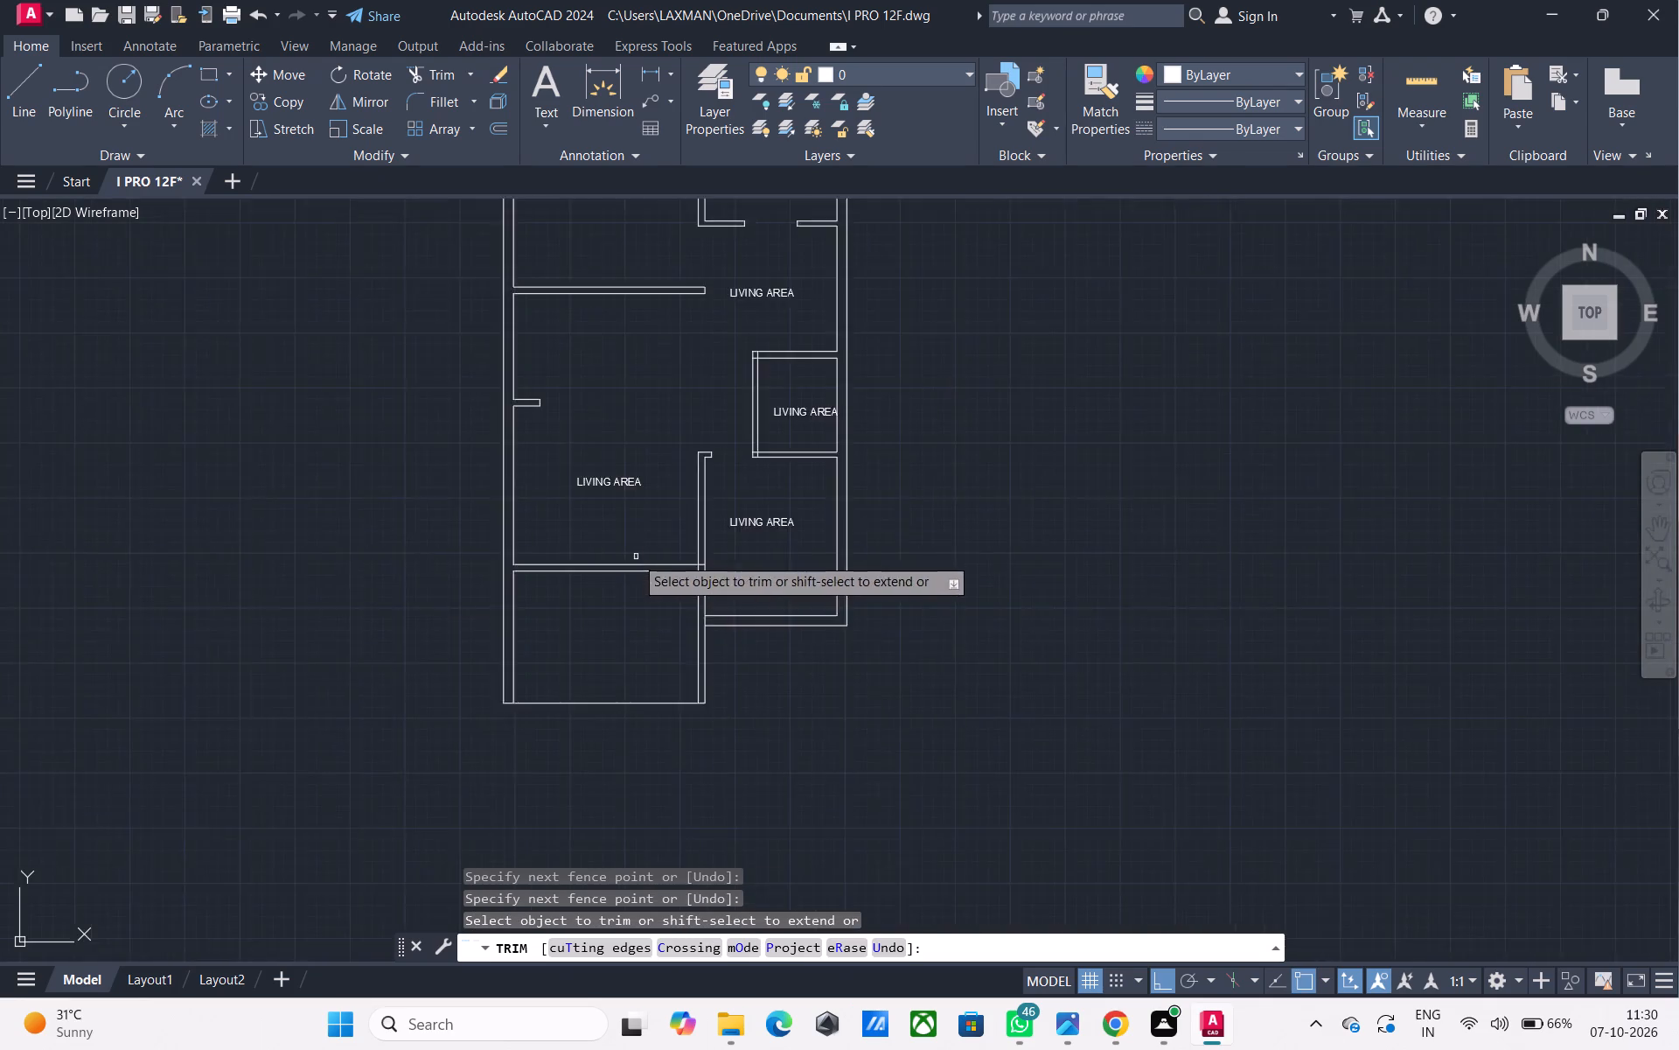
middle_drag(634, 556, 435, 703)
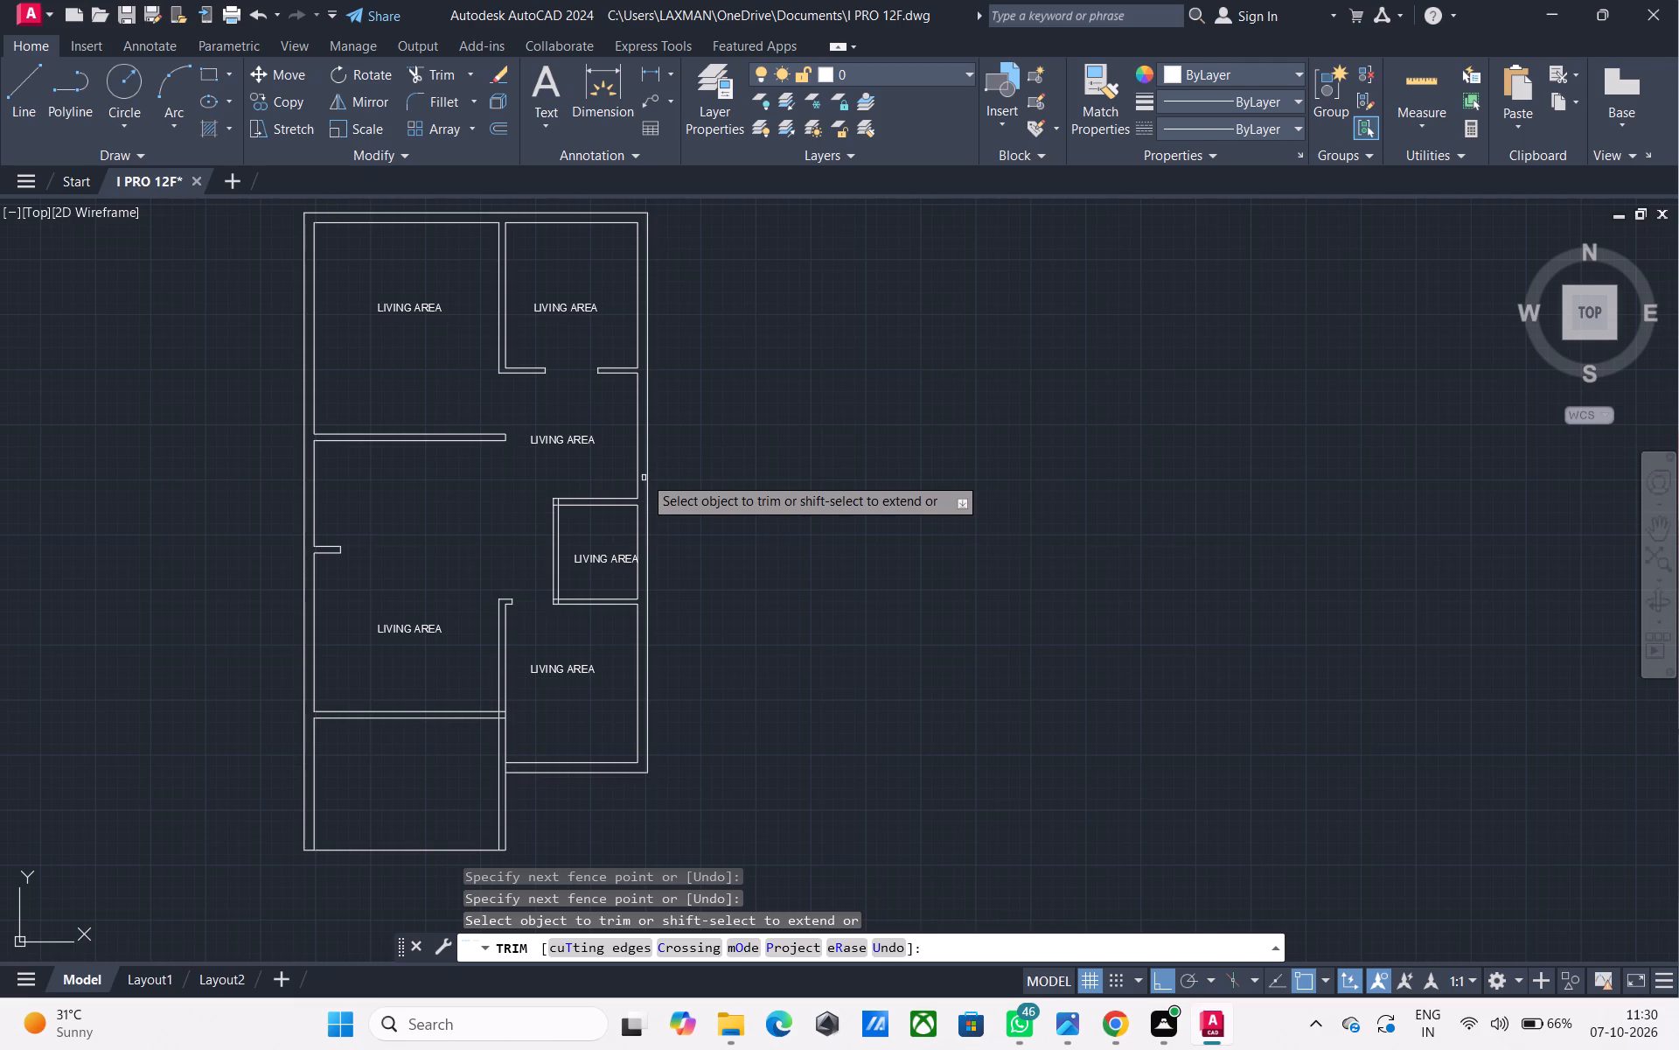
key(Escape)
Draw a small rectangle about 1'-11" wide in the upper-right room, starting from its lower-left inner corner.
middle_drag(584, 547, 599, 484)
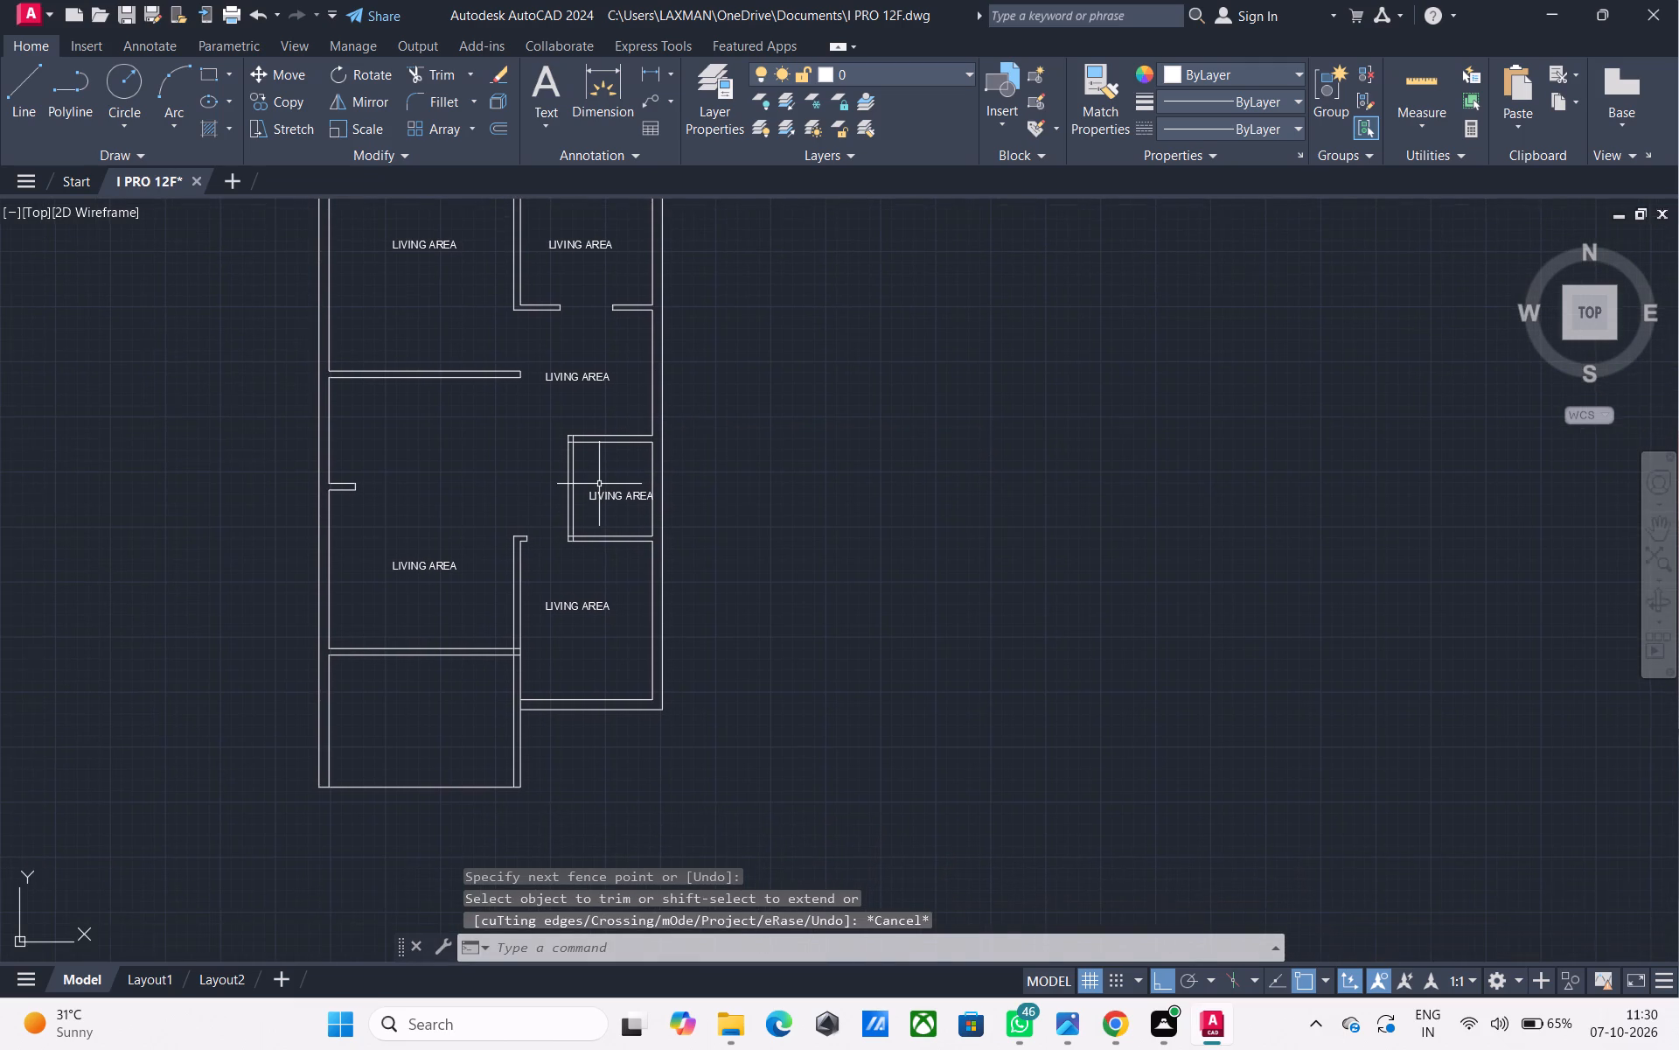
middle_drag(593, 484, 588, 484)
middle_drag(588, 484, 550, 491)
key(r)
text(EC)
key(space)
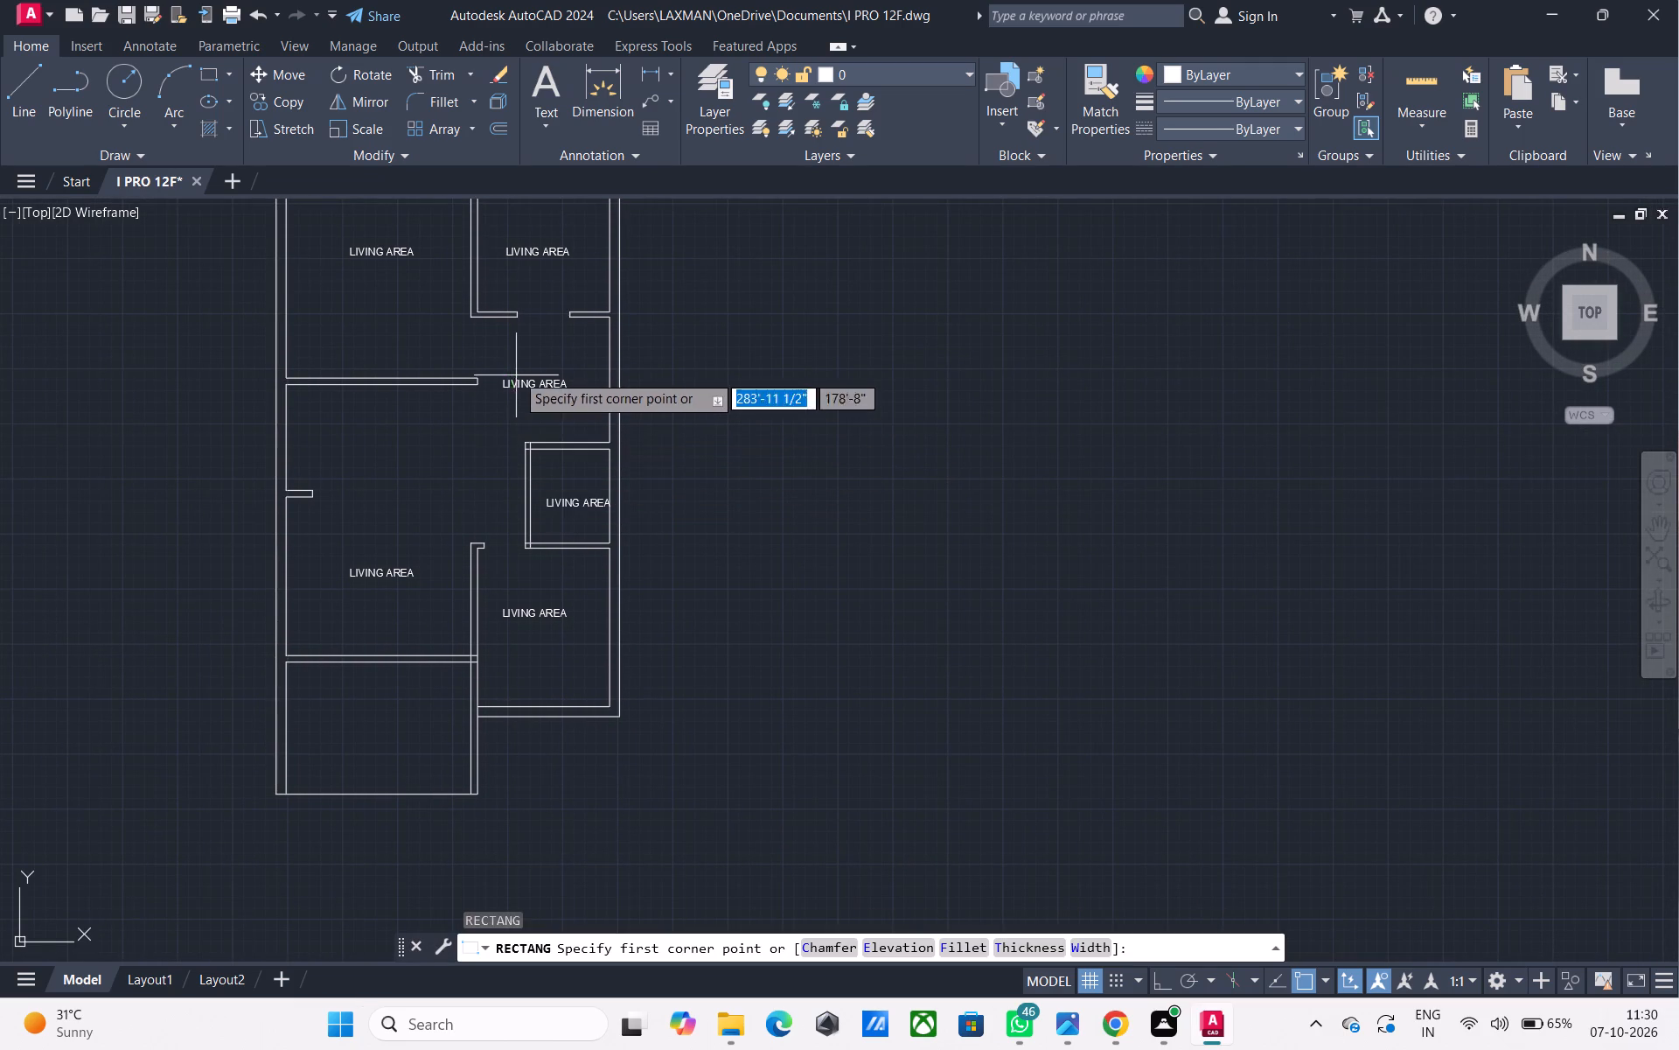
middle_drag(514, 373, 486, 488)
scroll(448, 430, up, 4)
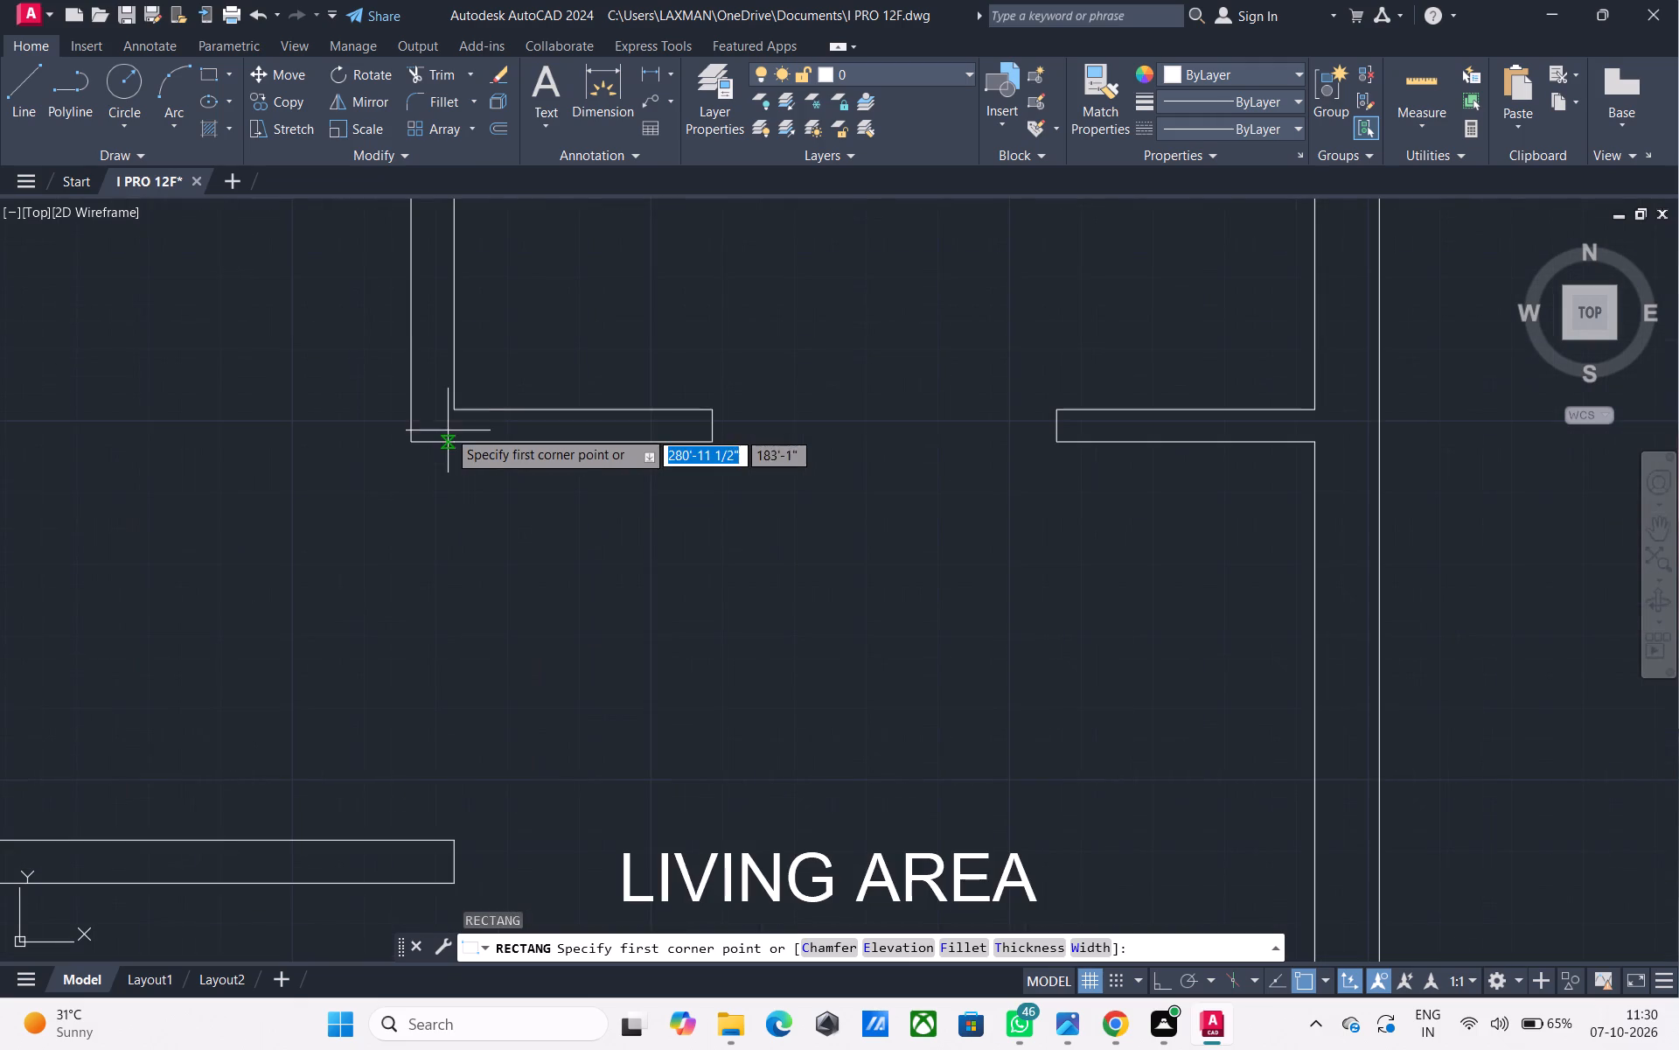
click(452, 407)
middle_drag(527, 333, 499, 437)
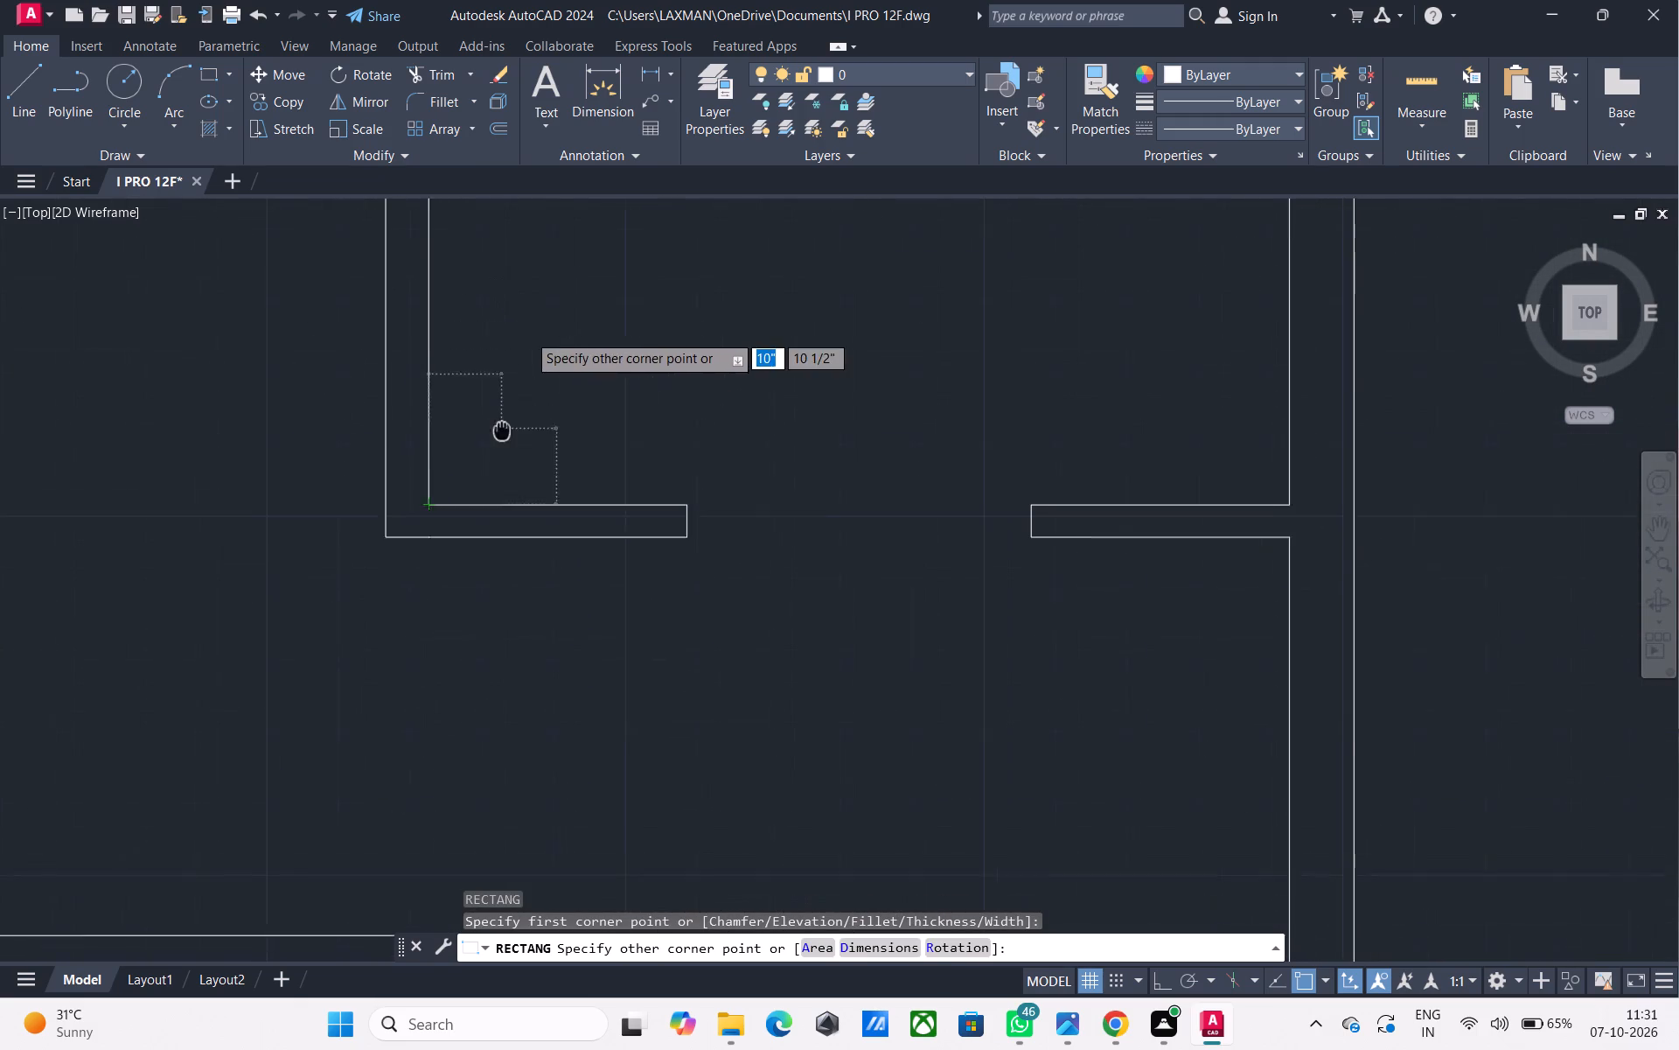
middle_drag(499, 437, 499, 437)
middle_drag(541, 371, 540, 388)
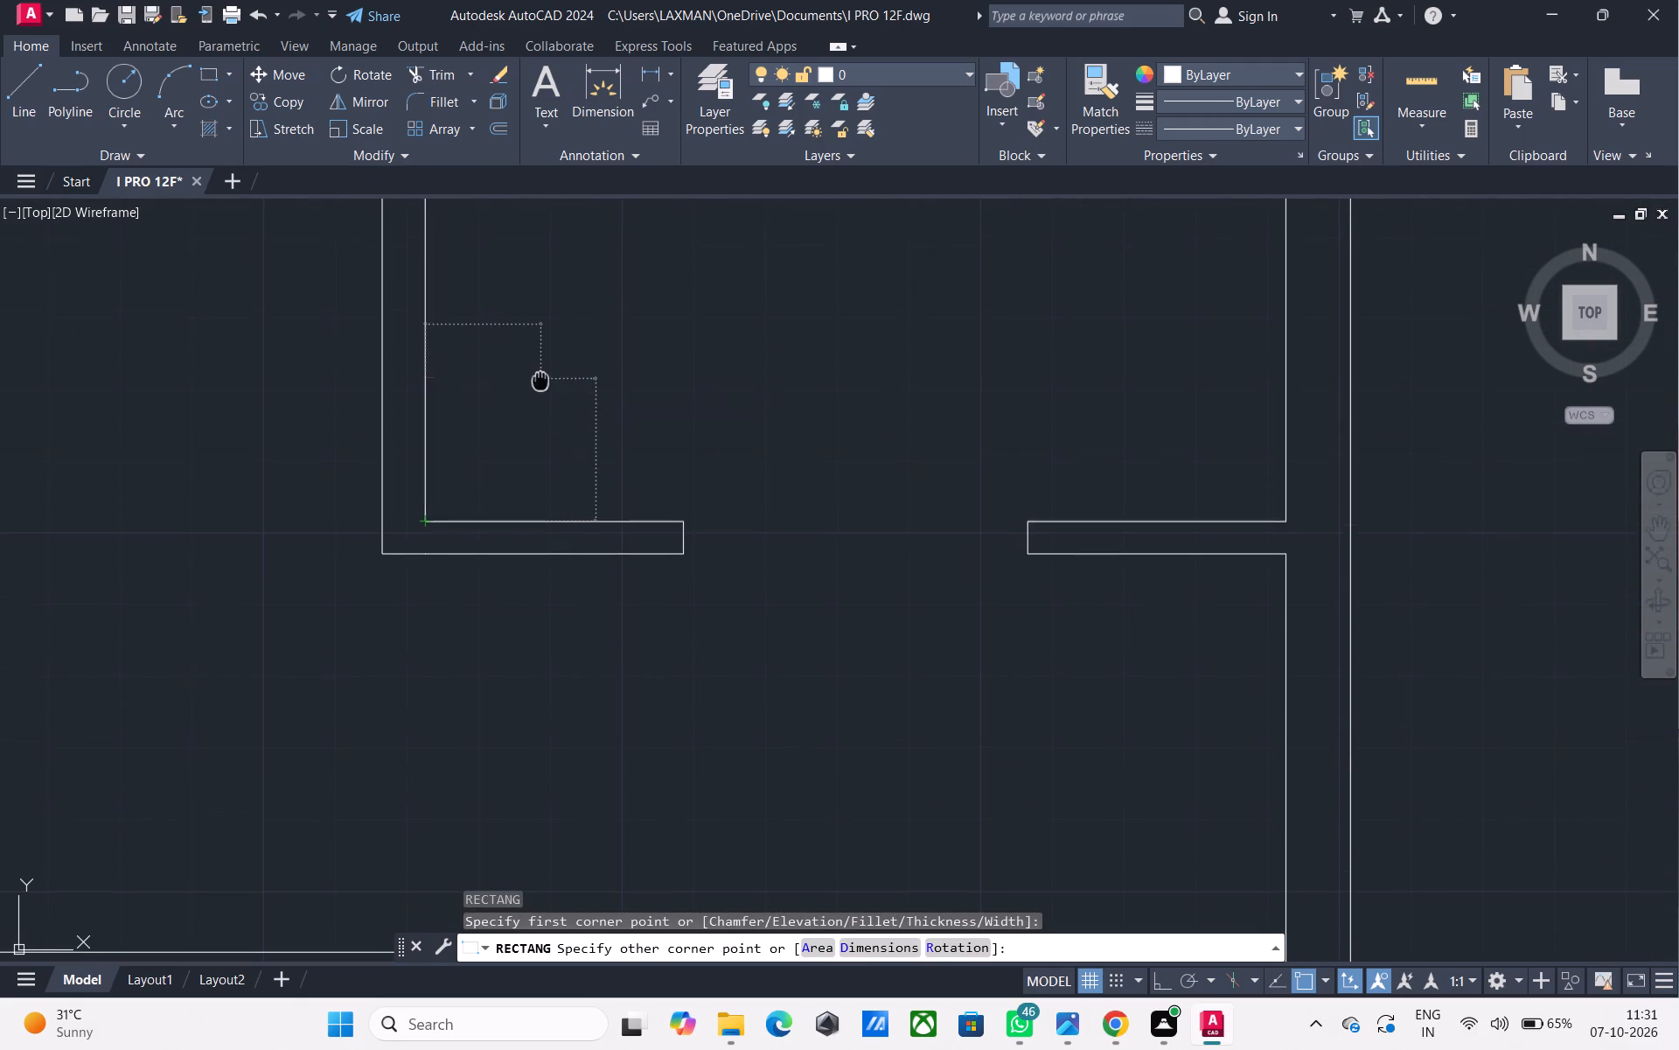
middle_drag(540, 388, 523, 483)
scroll(523, 483, down, 3)
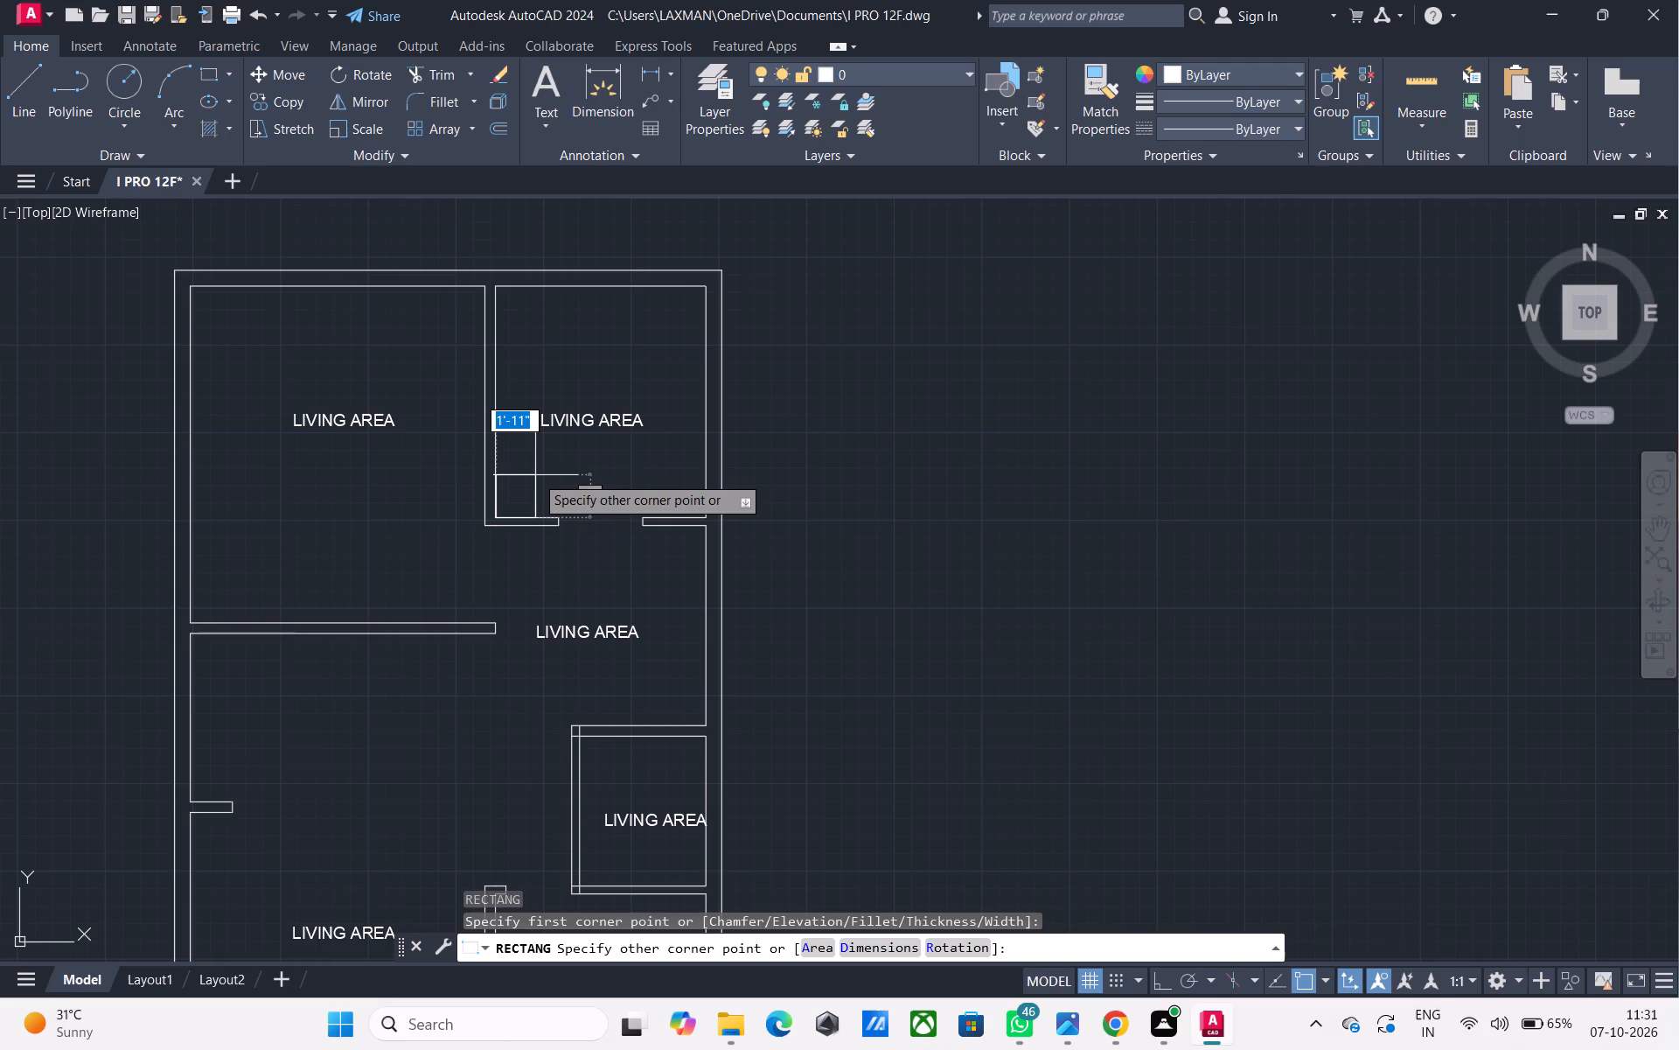
click(535, 475)
Offset the upper-right room's left, top and right inner wall lines 1.5' into the room.
text(O)
key(space)
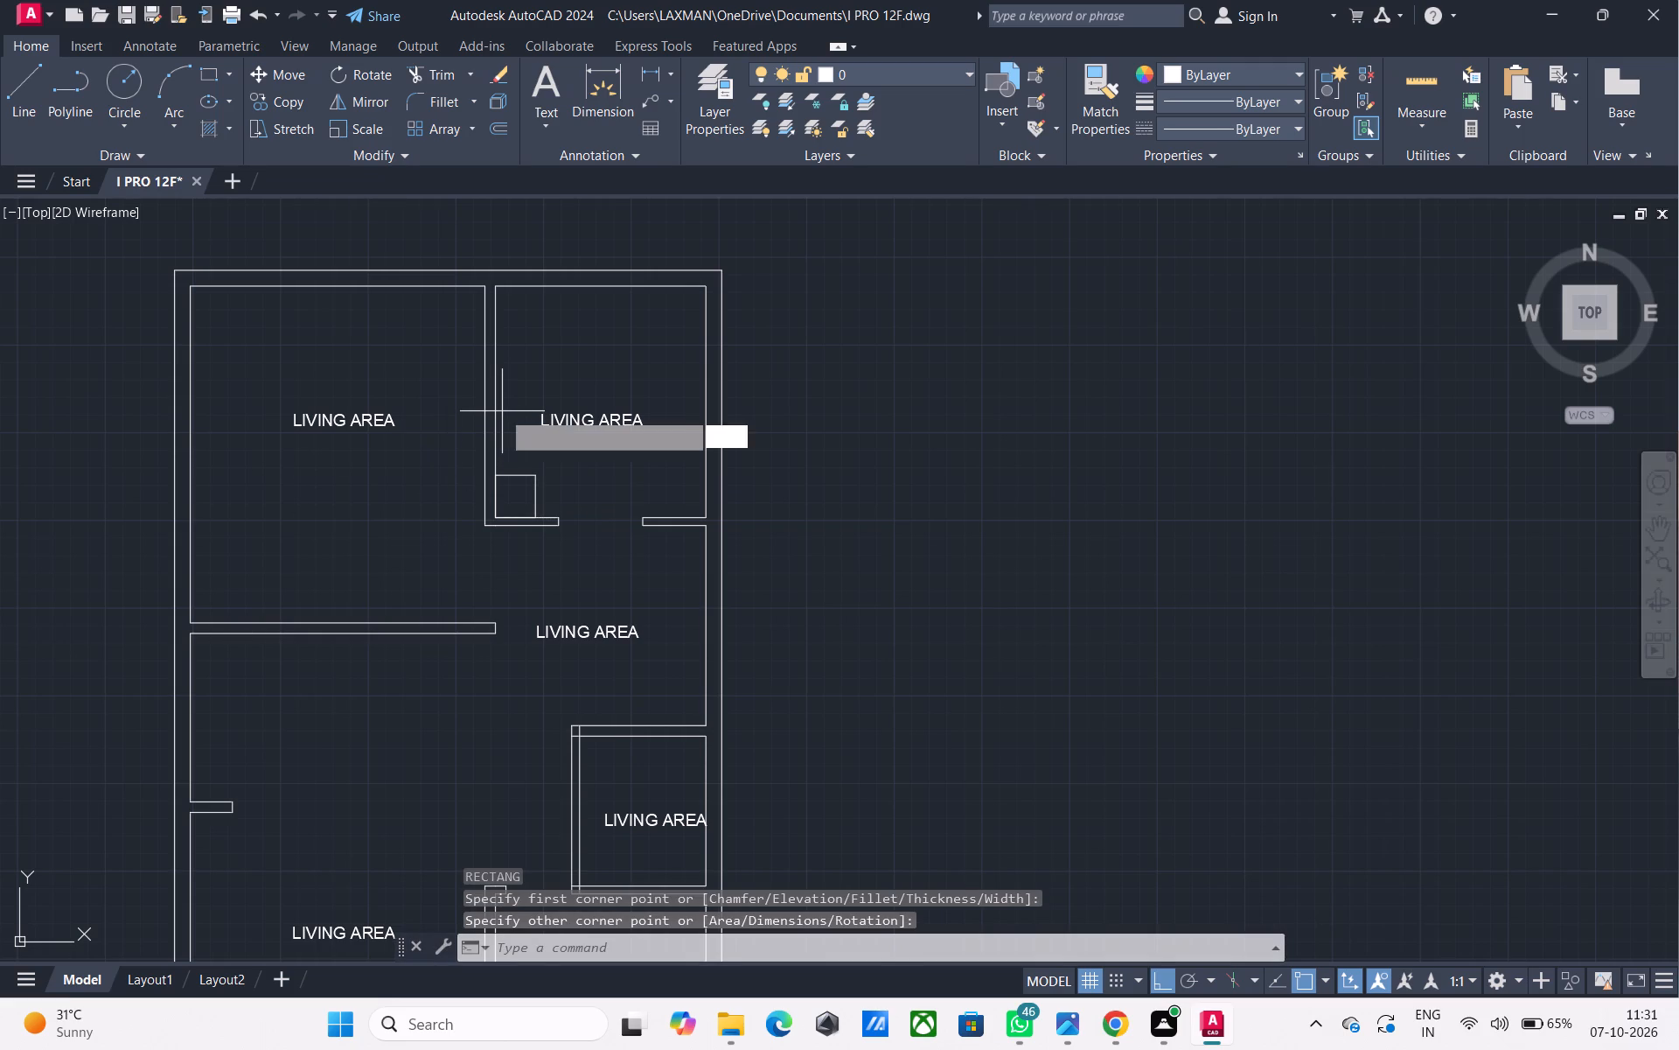
text(1.5')
key(Return)
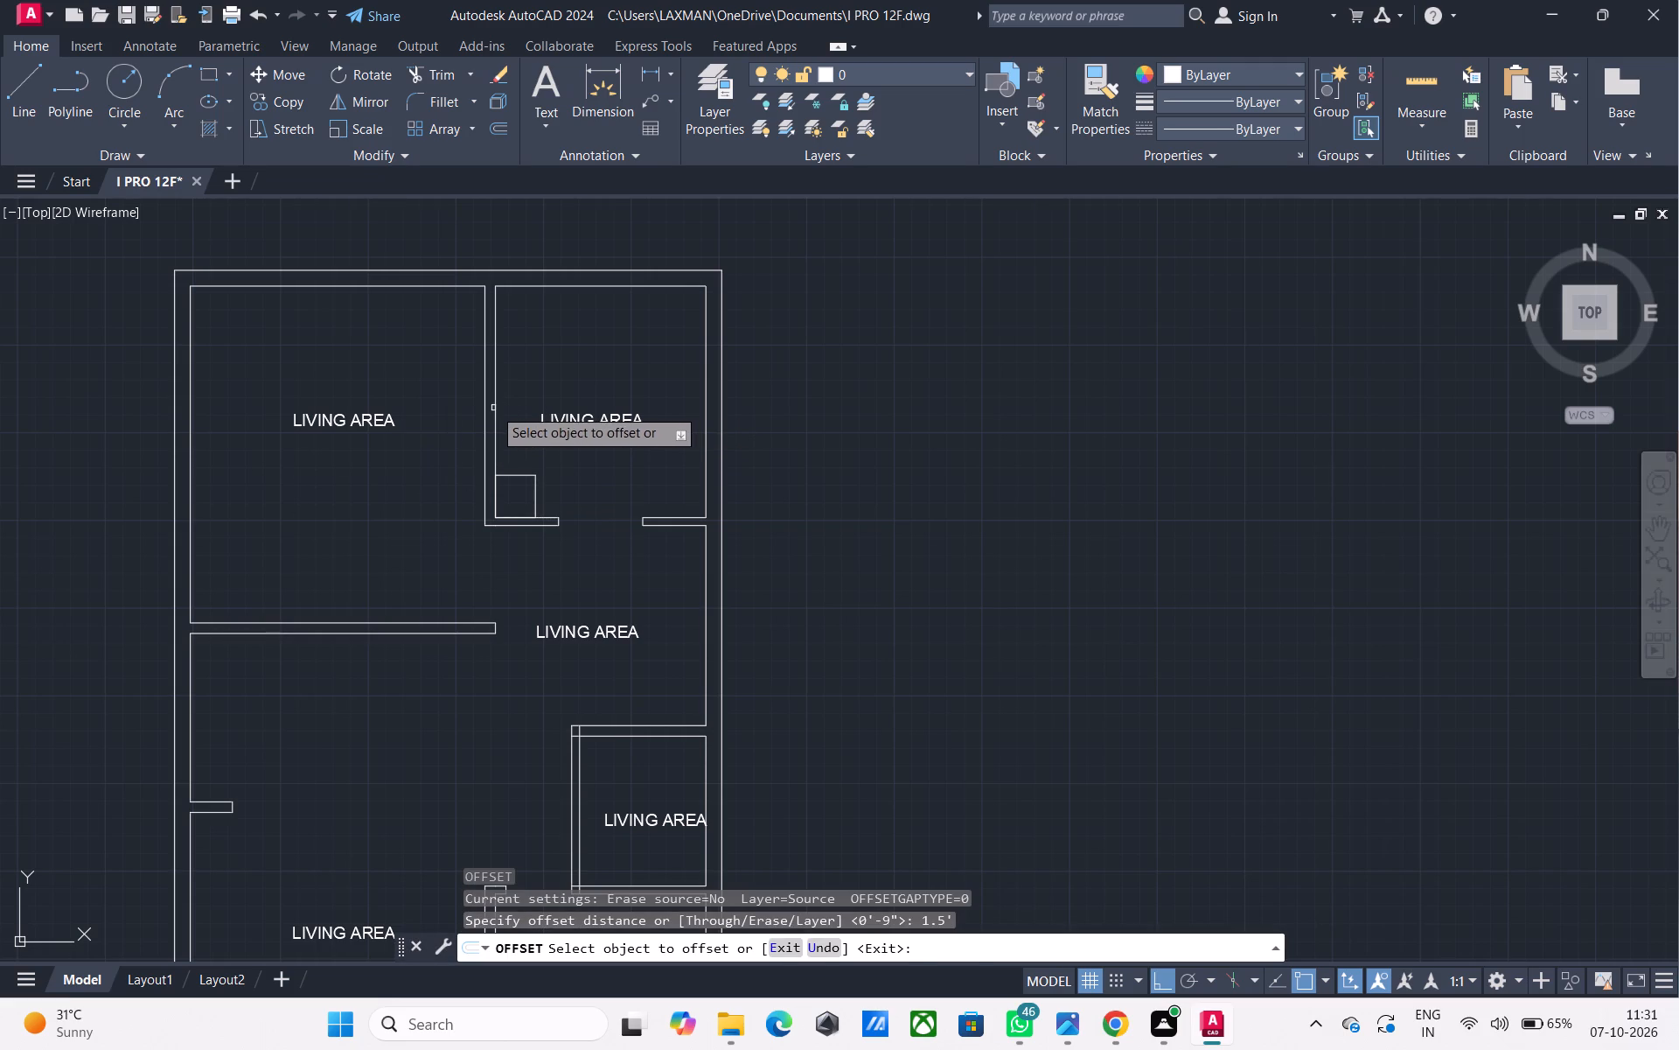
click(493, 408)
drag(648, 413, 742, 412)
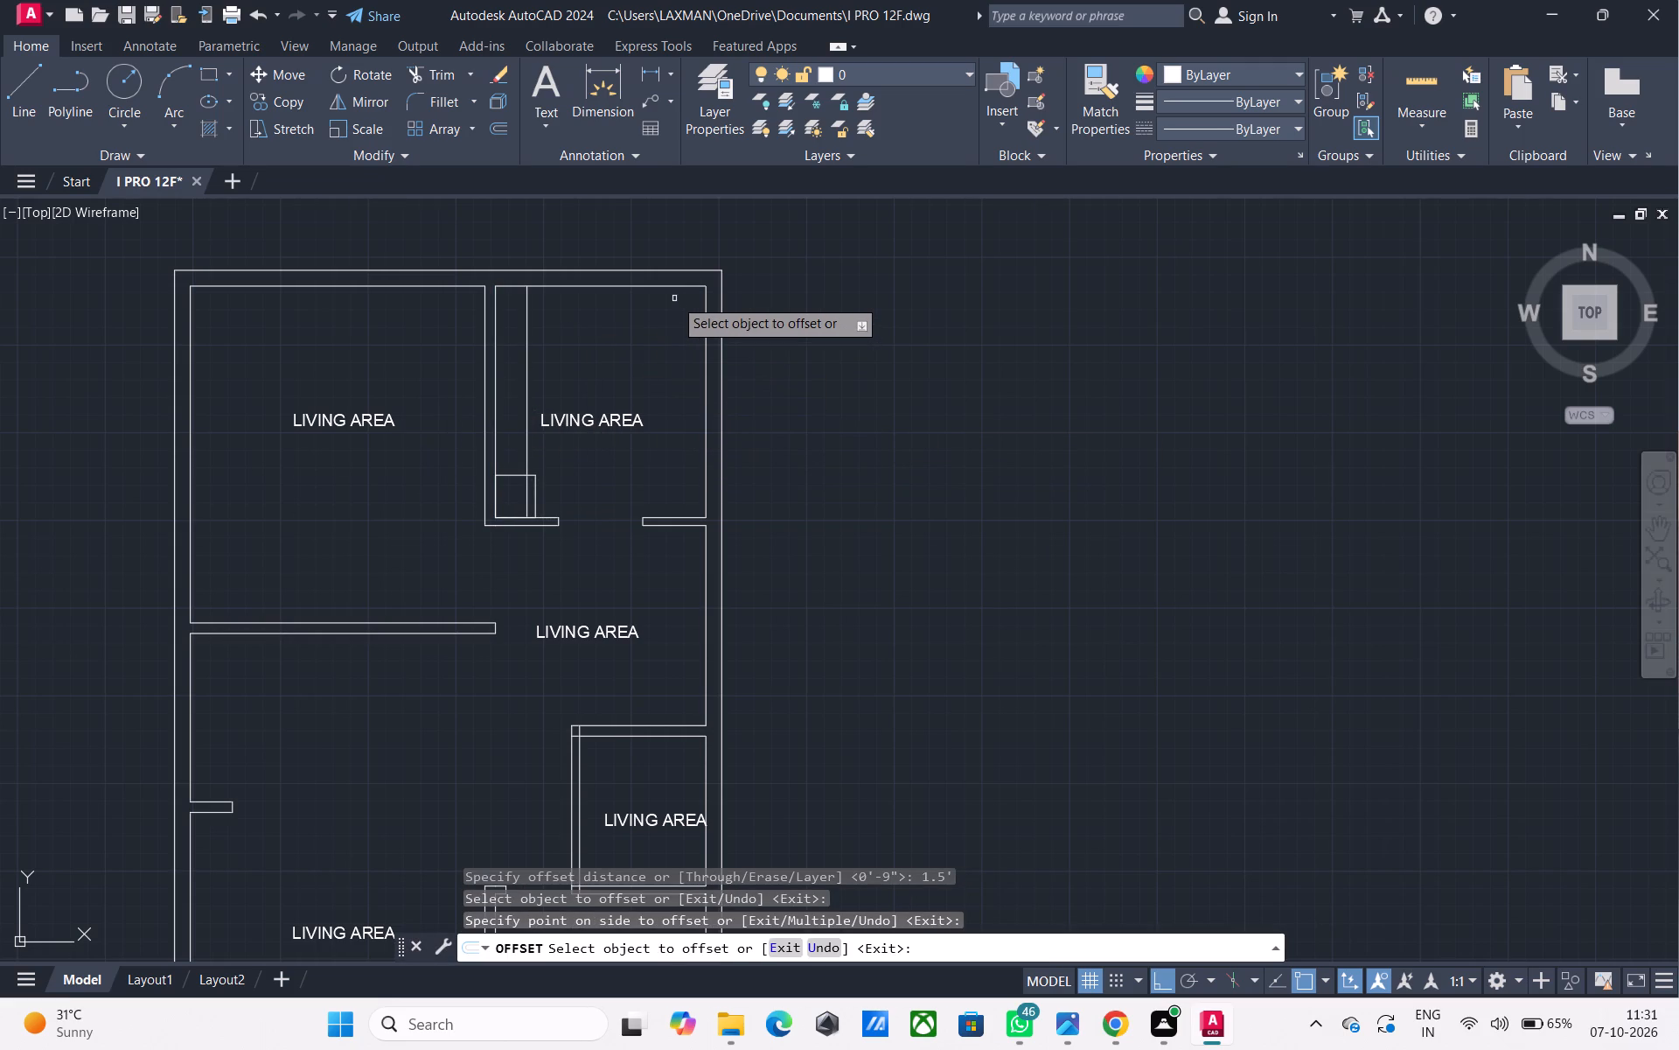
click(673, 285)
click(662, 322)
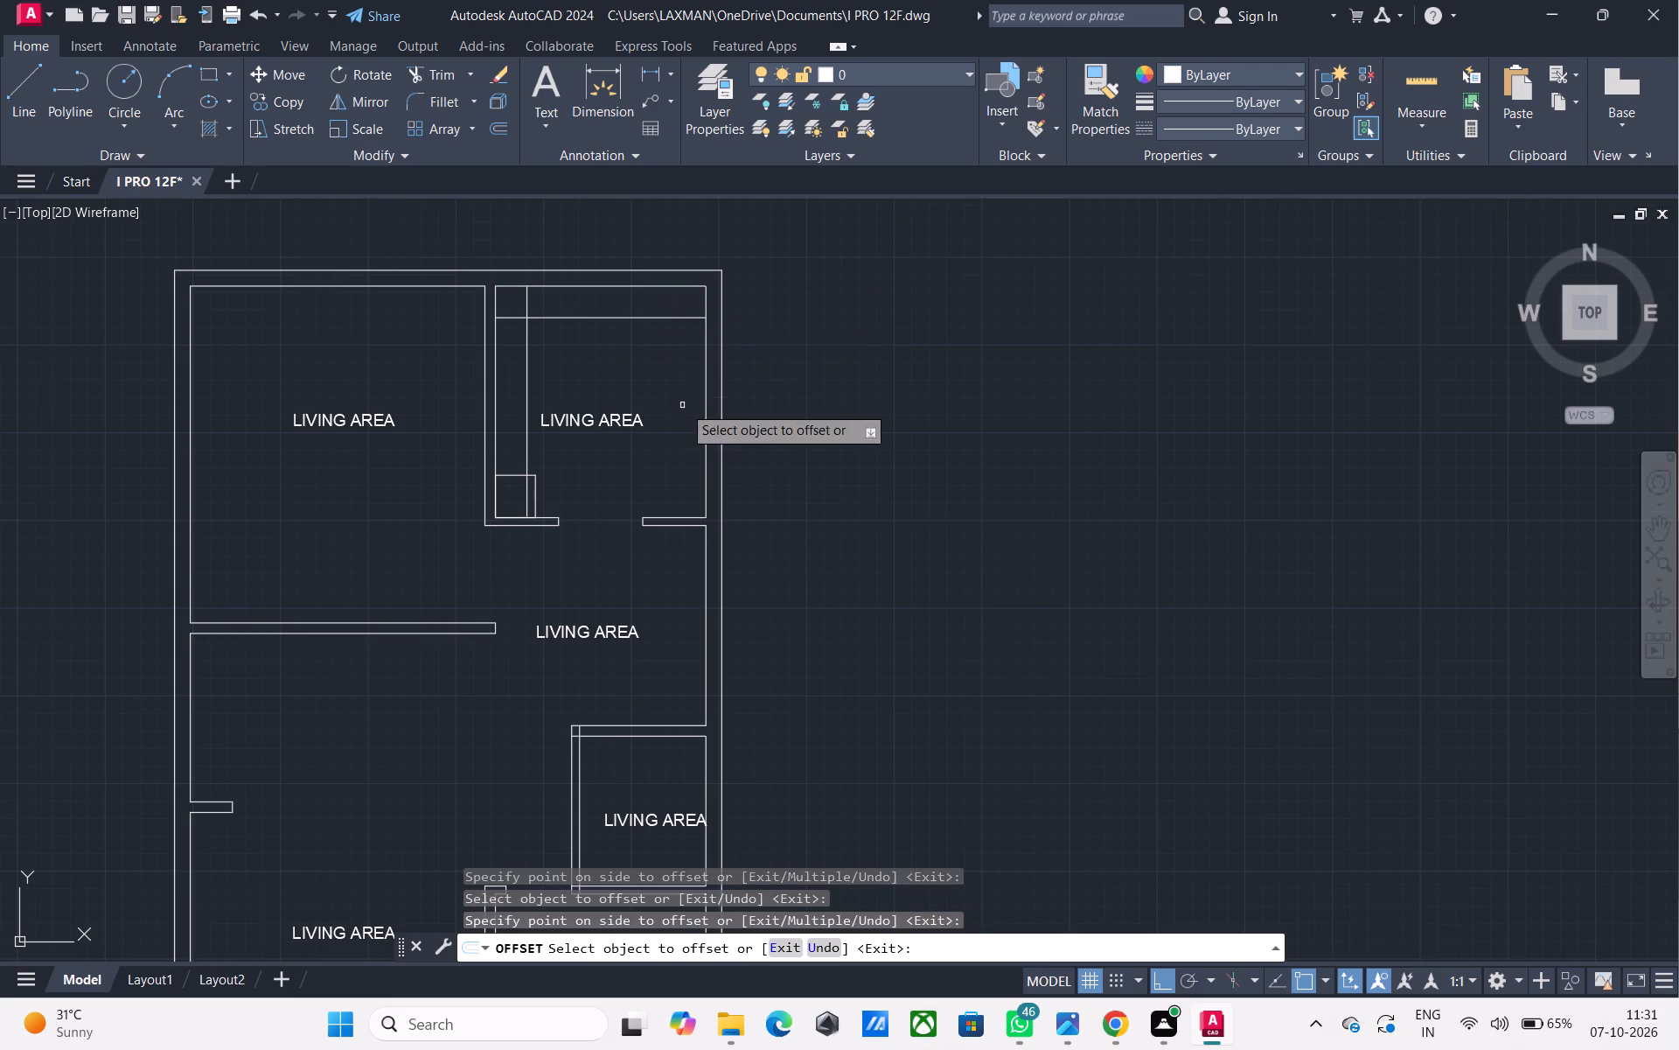
click(706, 417)
drag(667, 423, 607, 453)
key(Escape)
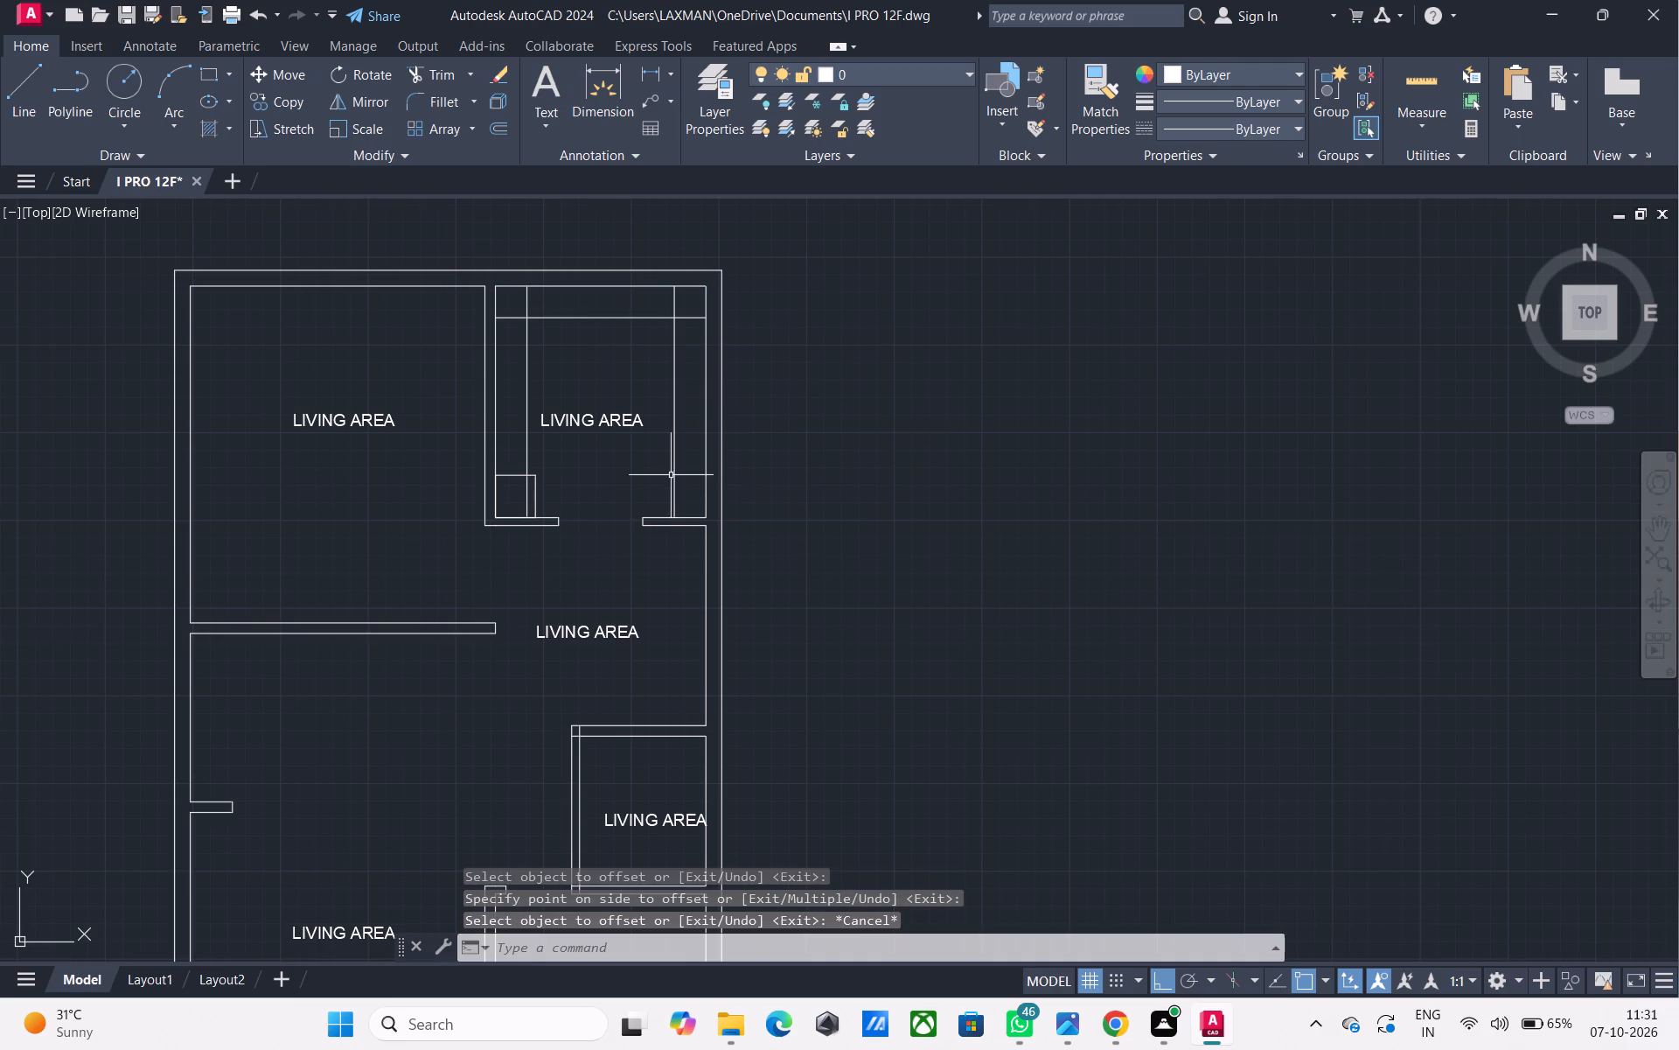
Fillet the upper-right room's offset lines with zero radius into square corners at its top-right and top-left.
text(F)
key(space)
click(673, 352)
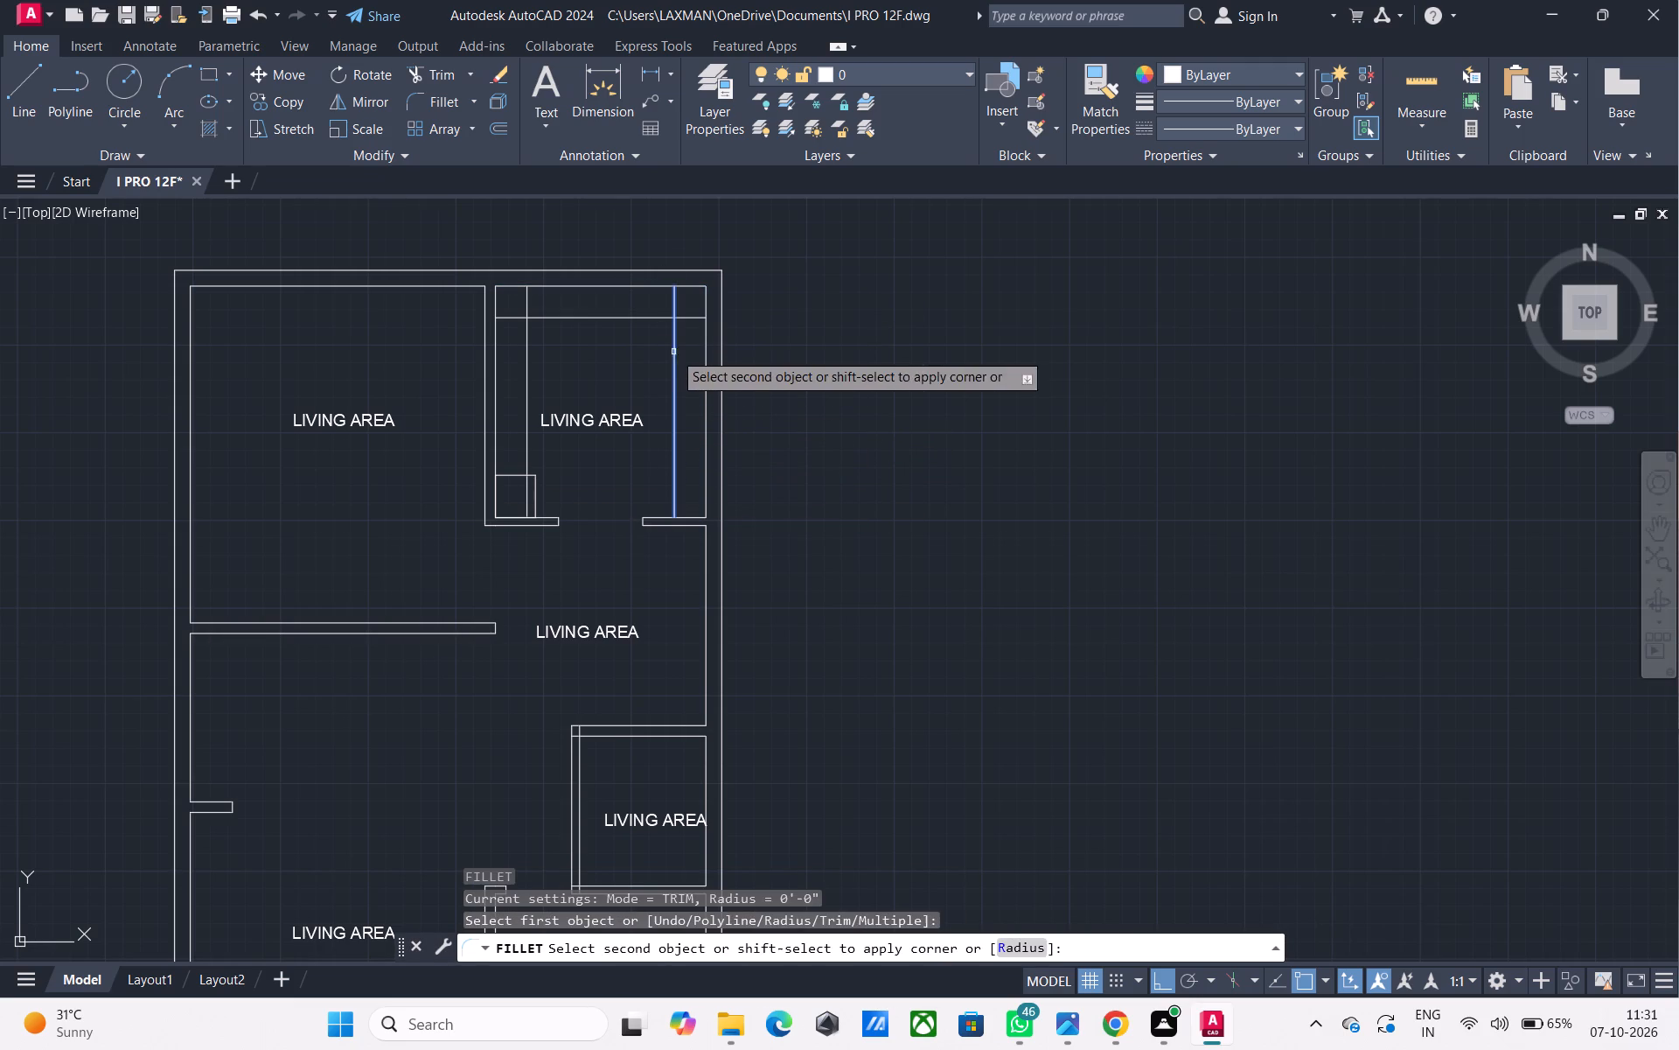
click(637, 318)
key(space)
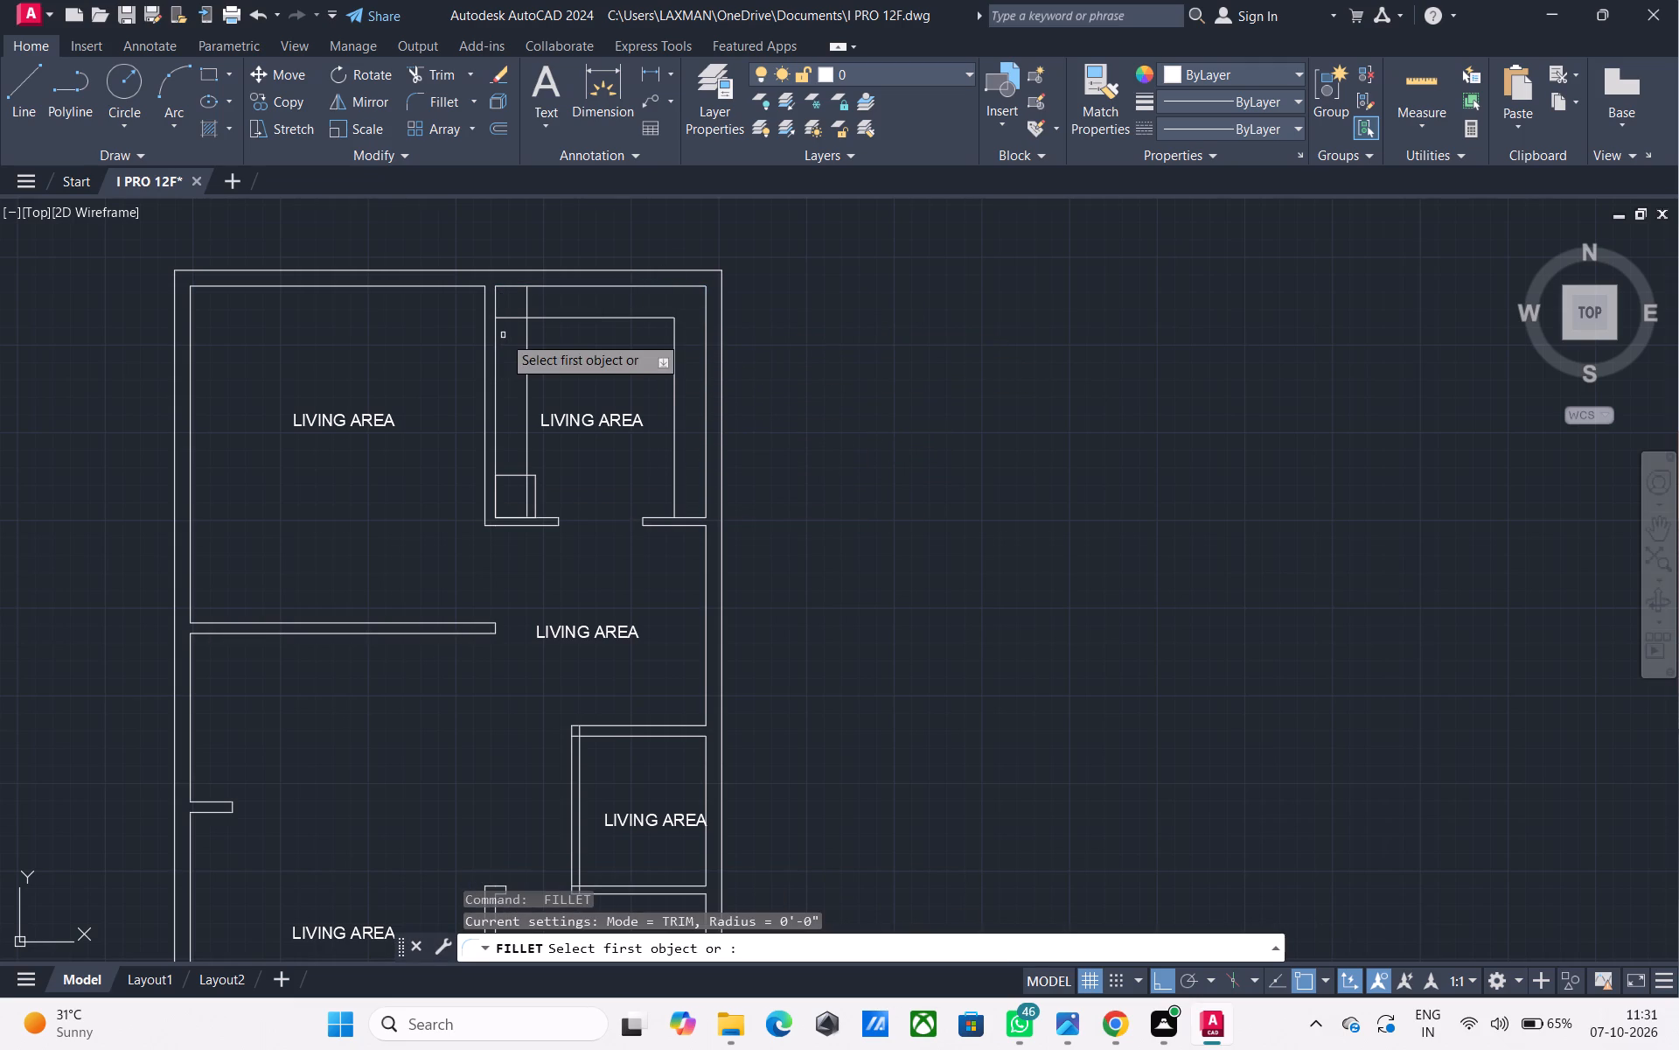
click(525, 352)
click(549, 317)
key(space)
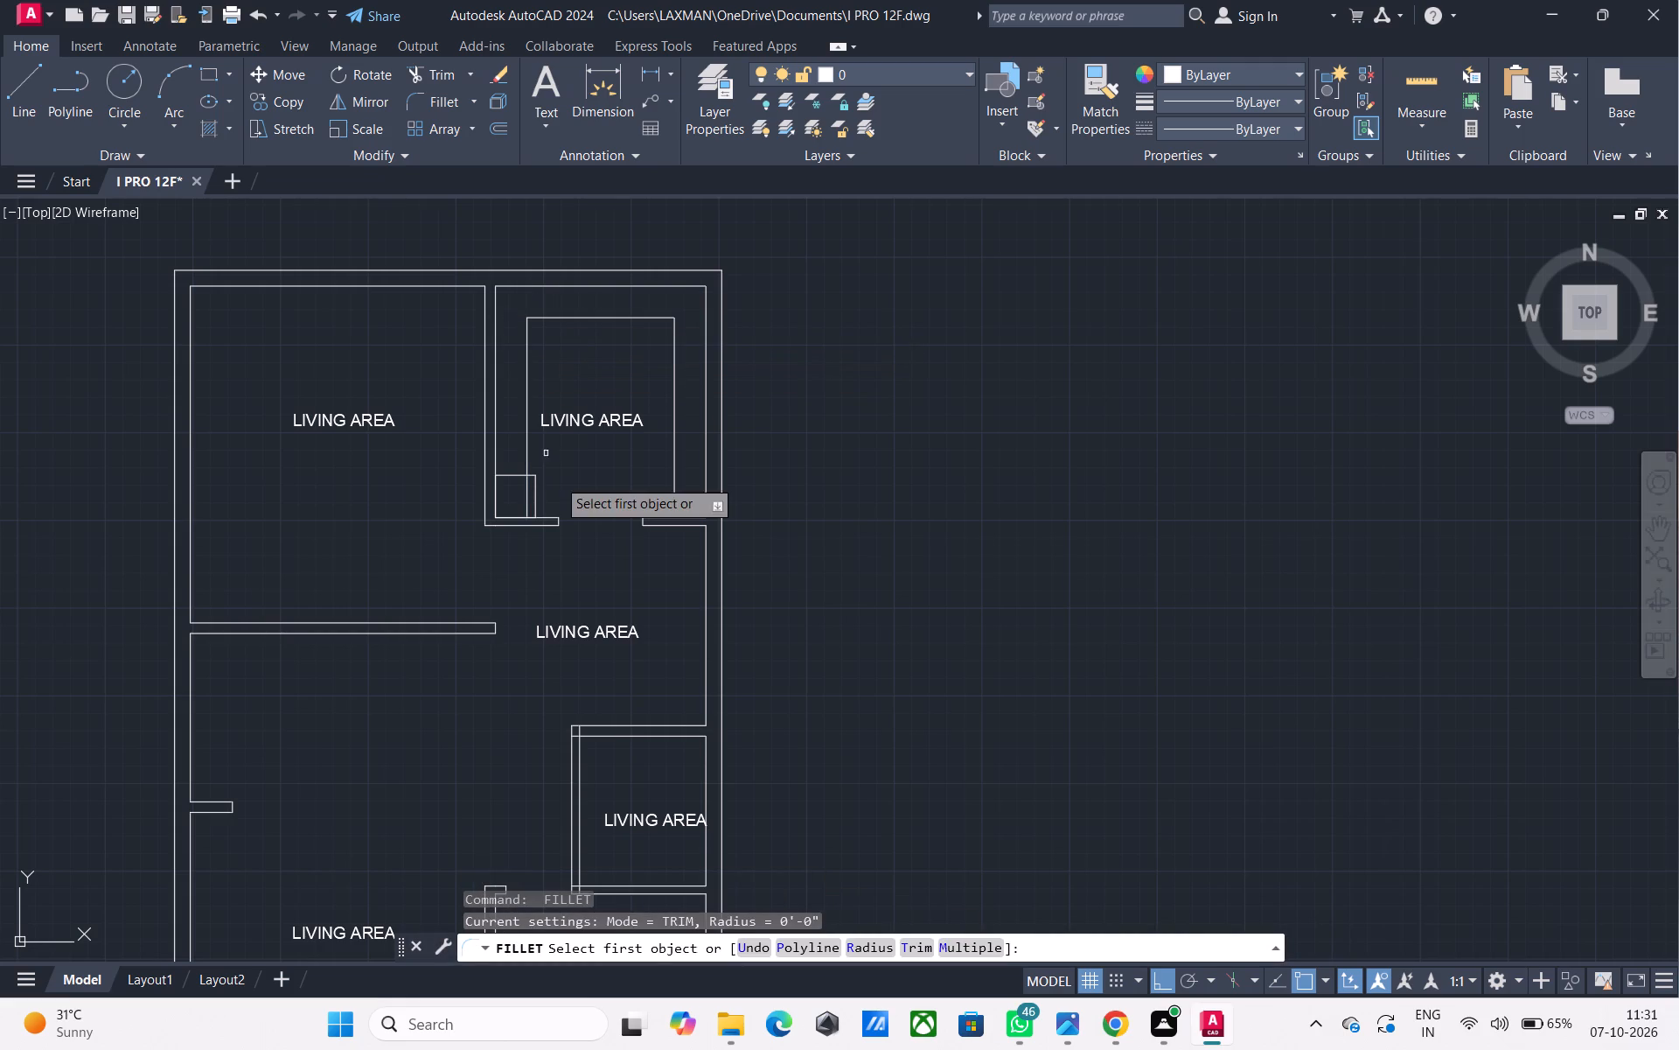
key(space)
Trim the part of the left offset line that runs through the small rectangle in the upper-right room.
text(TR)
key(space)
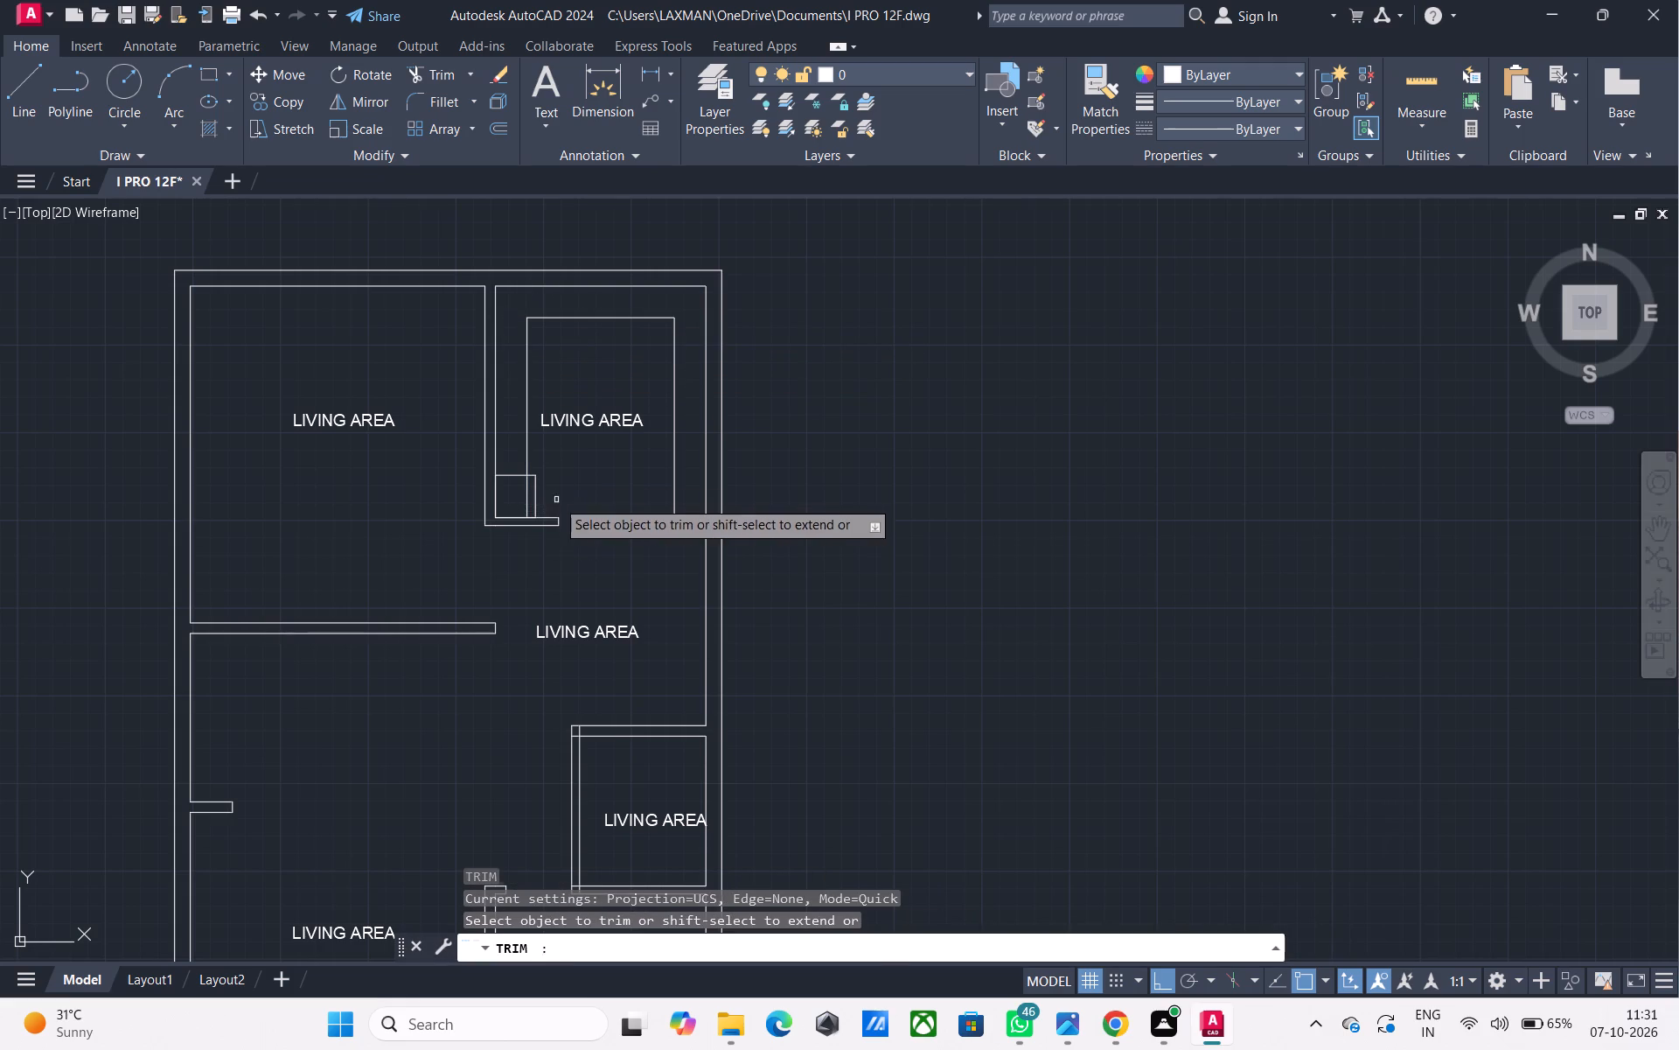
click(526, 489)
key(Escape)
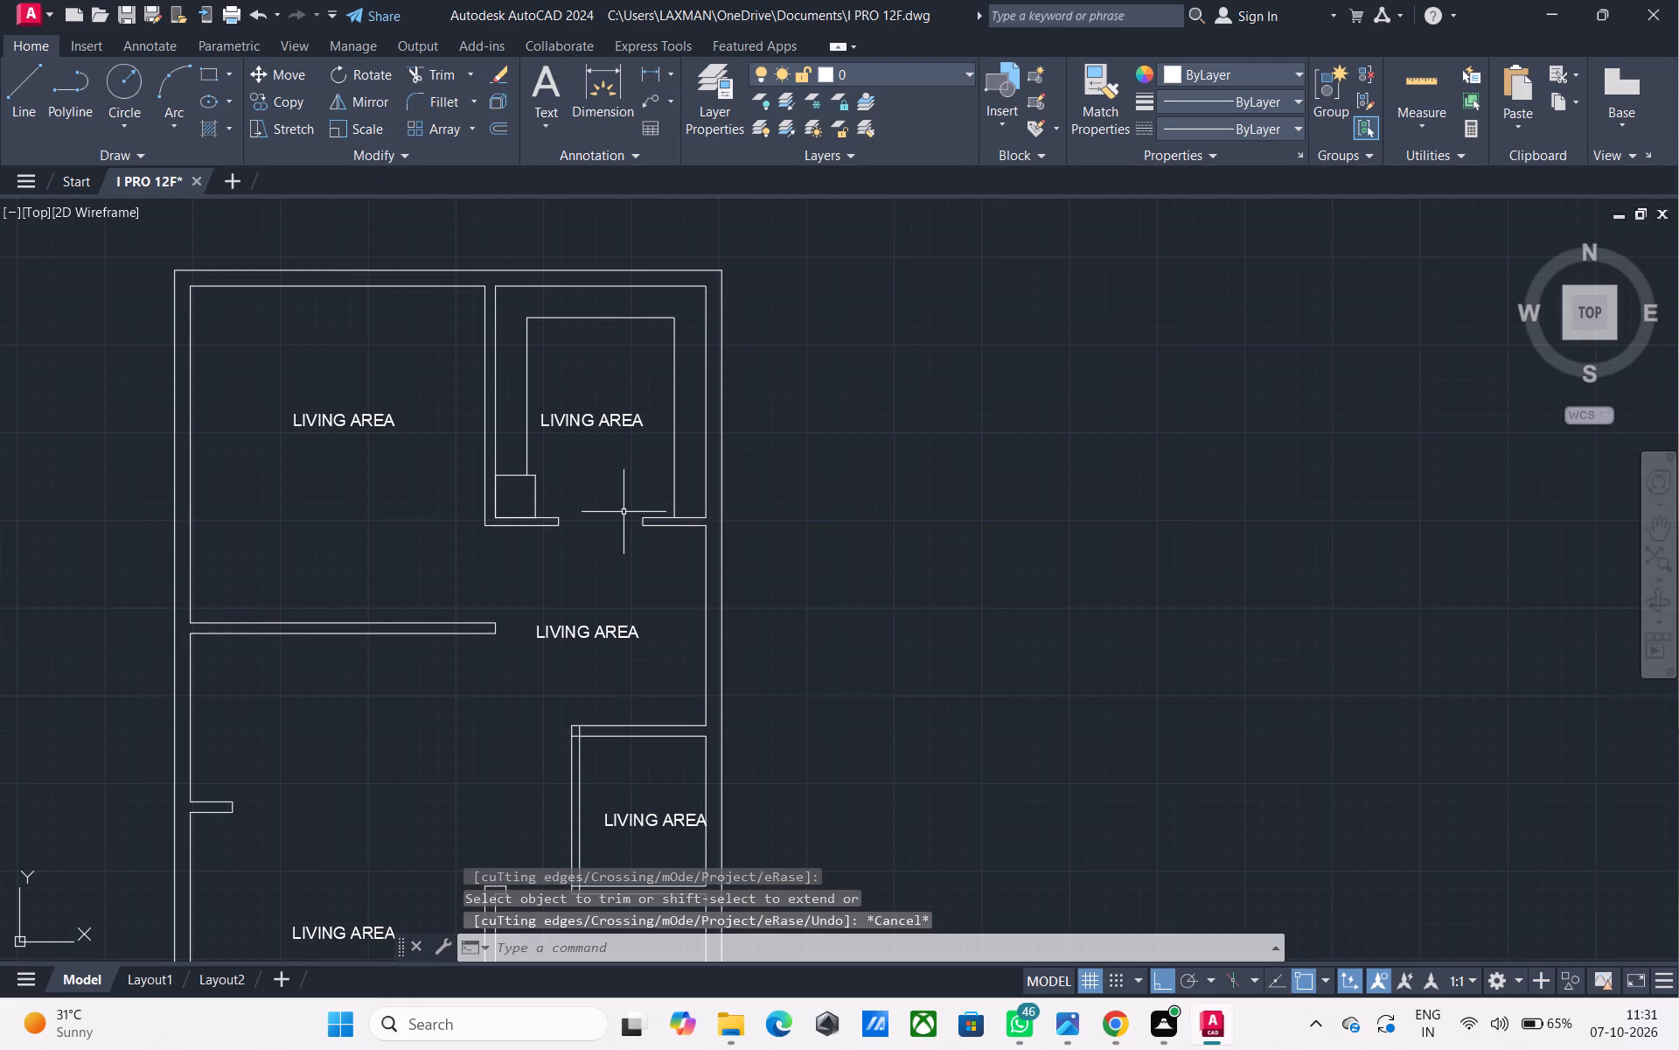
Save the drawing.
scroll(637, 494, down, 1)
middle_drag(637, 494, 587, 458)
key(ctrl+s)
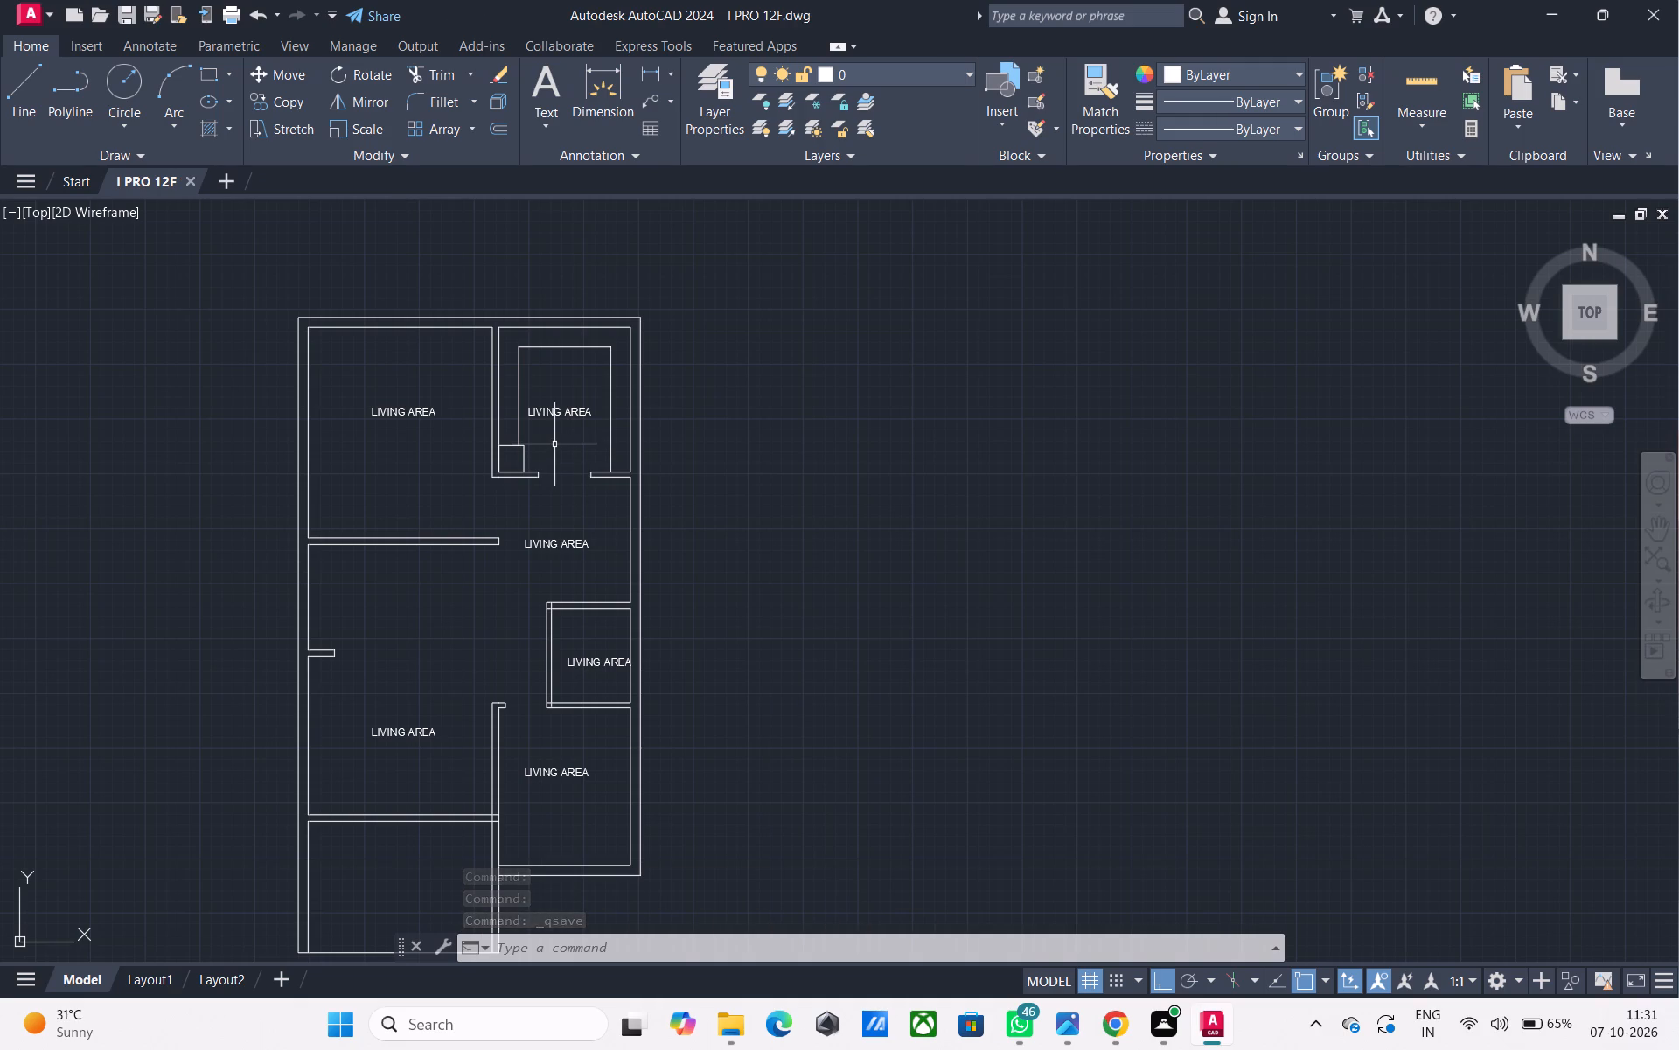
Change the upper-right room's label text to KITCHEN.
double_click(552, 414)
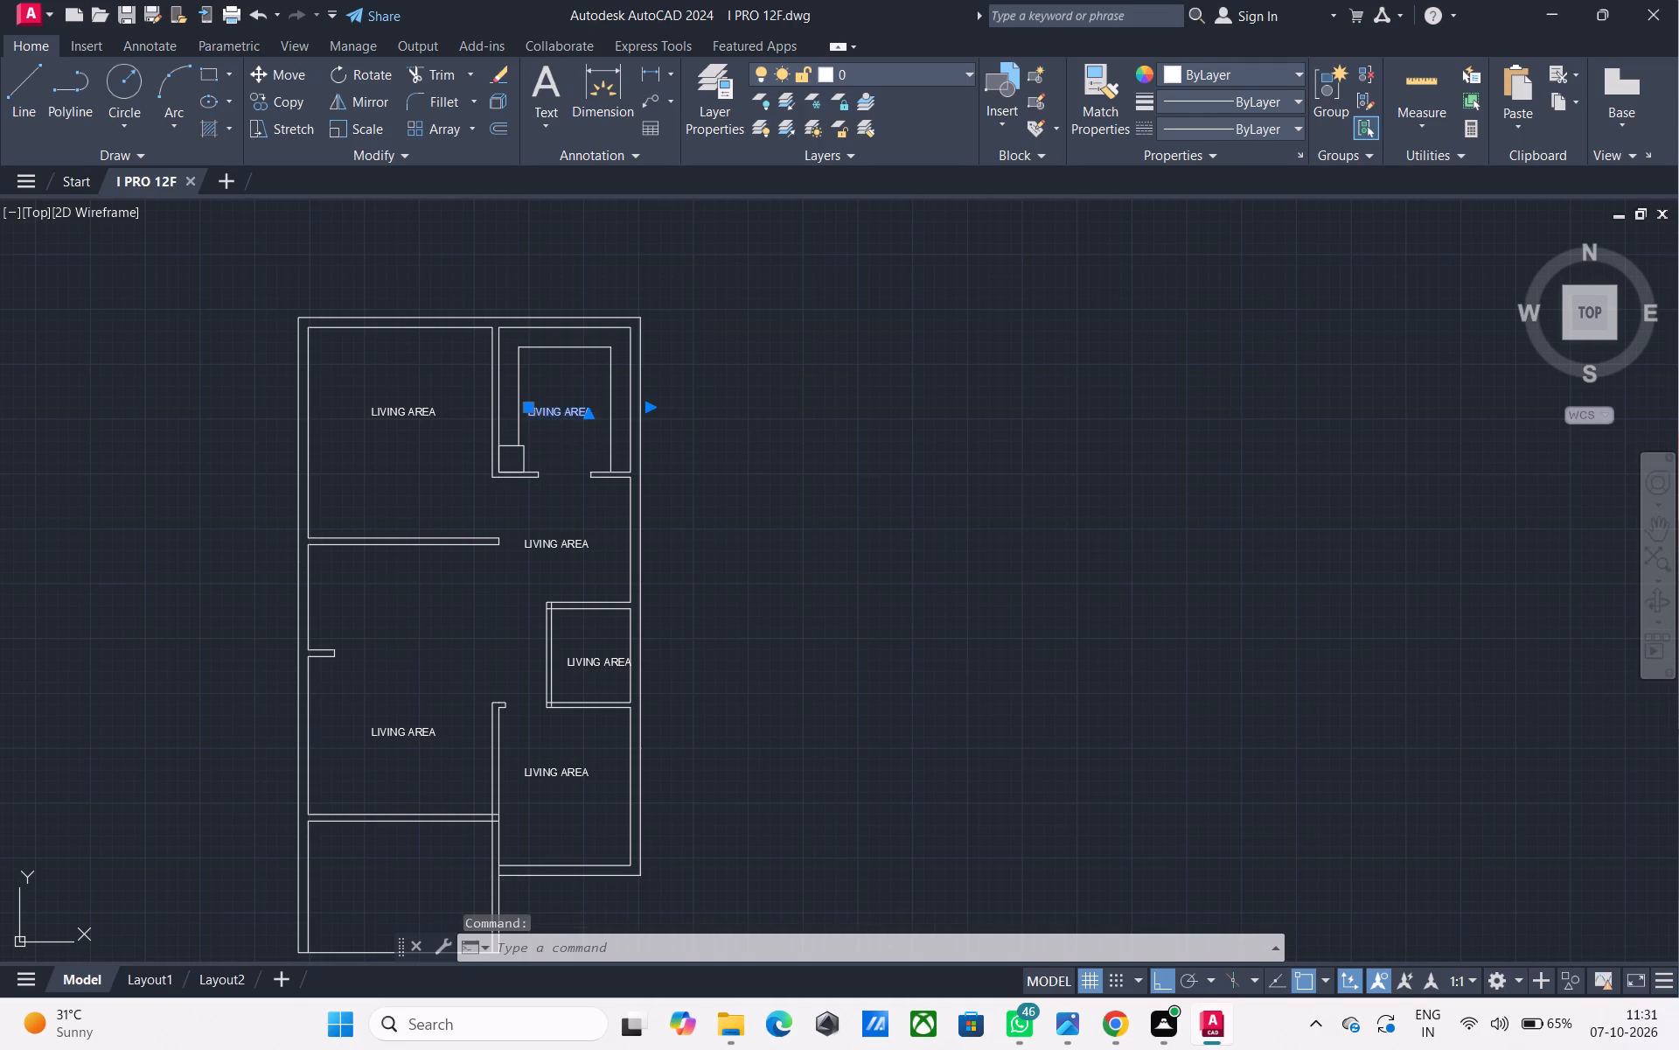
scroll(552, 414, up, 2)
click(648, 406)
key(BackSpace)
key(BackSpace)
key(BackSpace)
key(BackSpace)
key(BackSpace)
key(BackSpace)
key(BackSpace)
key(BackSpace)
key(BackSpace)
key(BackSpace)
key(BackSpace)
key(BackSpace)
key(BackSpace)
key(BackSpace)
key(BackSpace)
key(BackSpace)
key(BackSpace)
key(BackSpace)
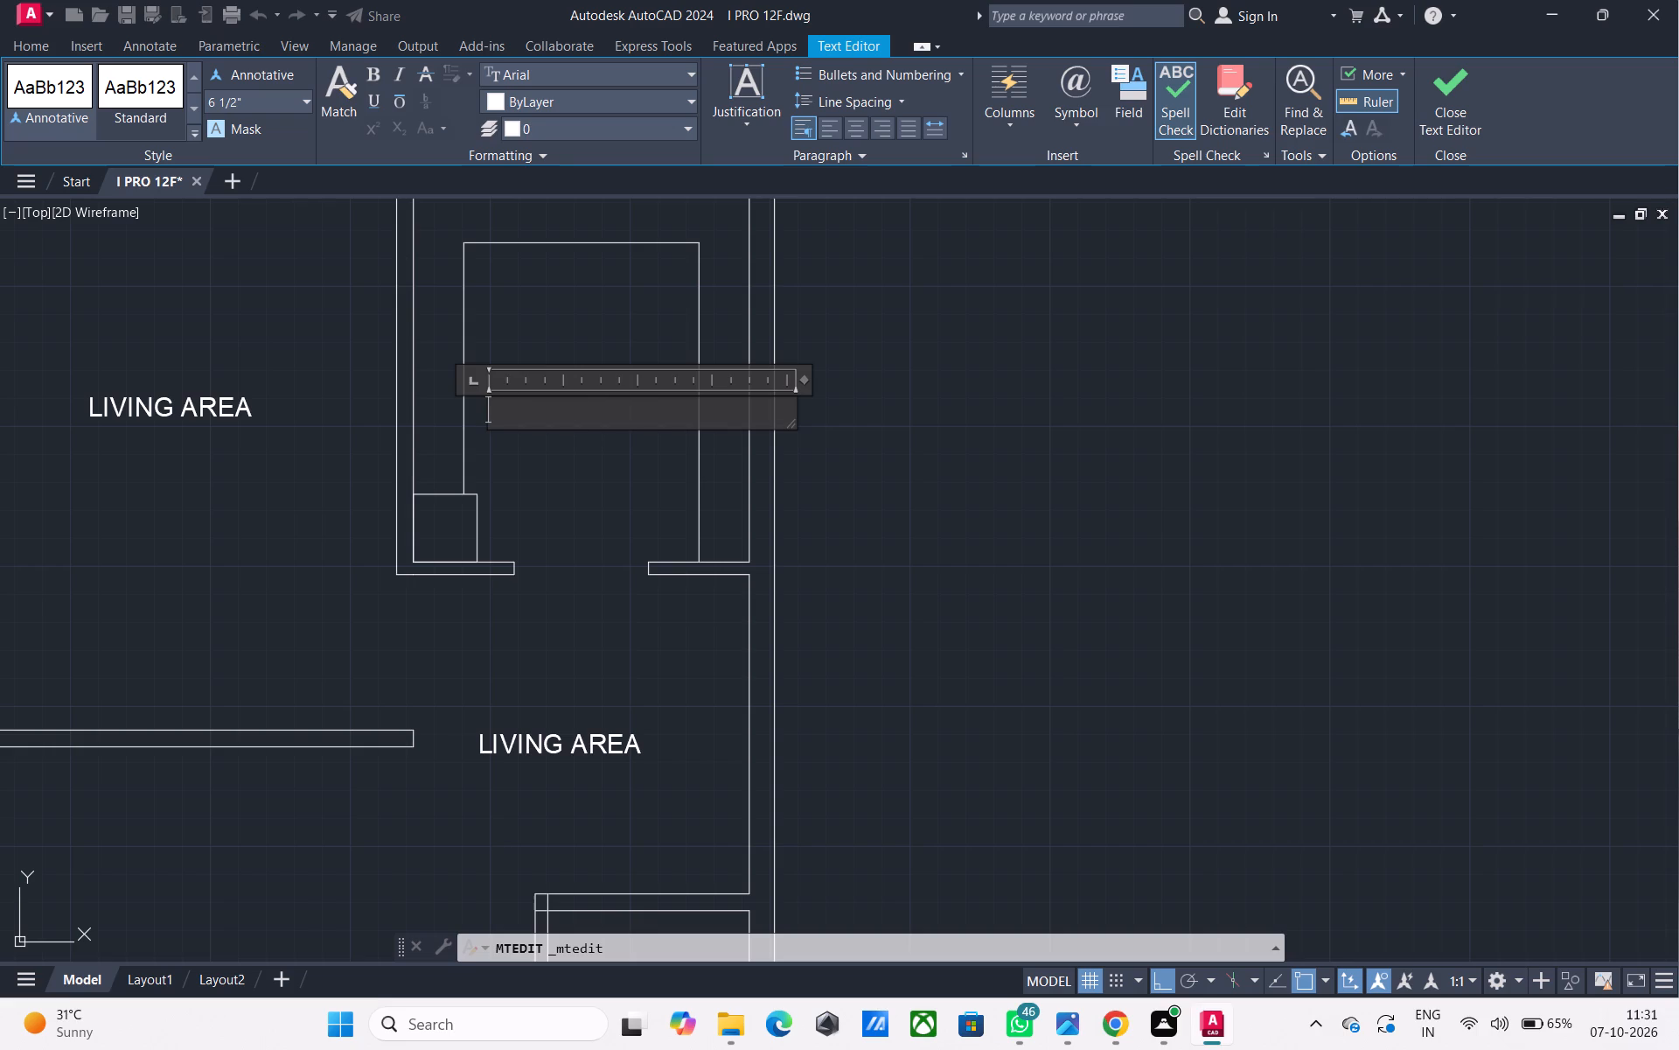
text(KITCHEN)
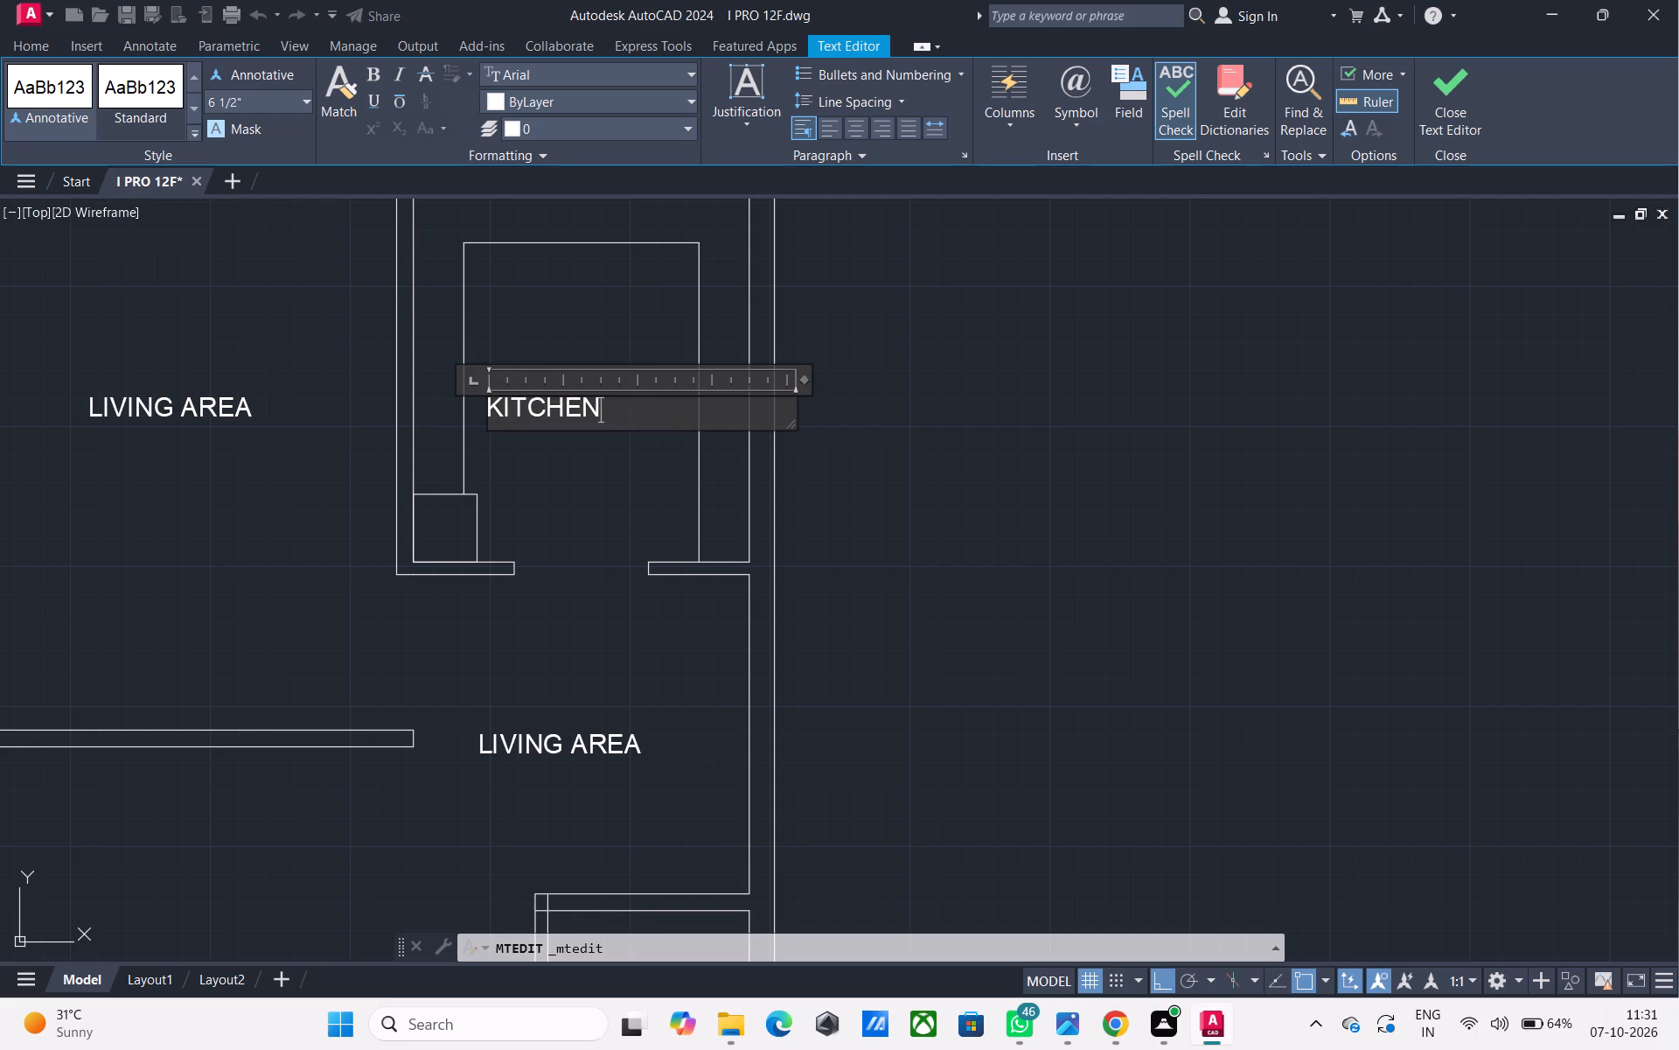
click(630, 466)
scroll(630, 466, down, 1)
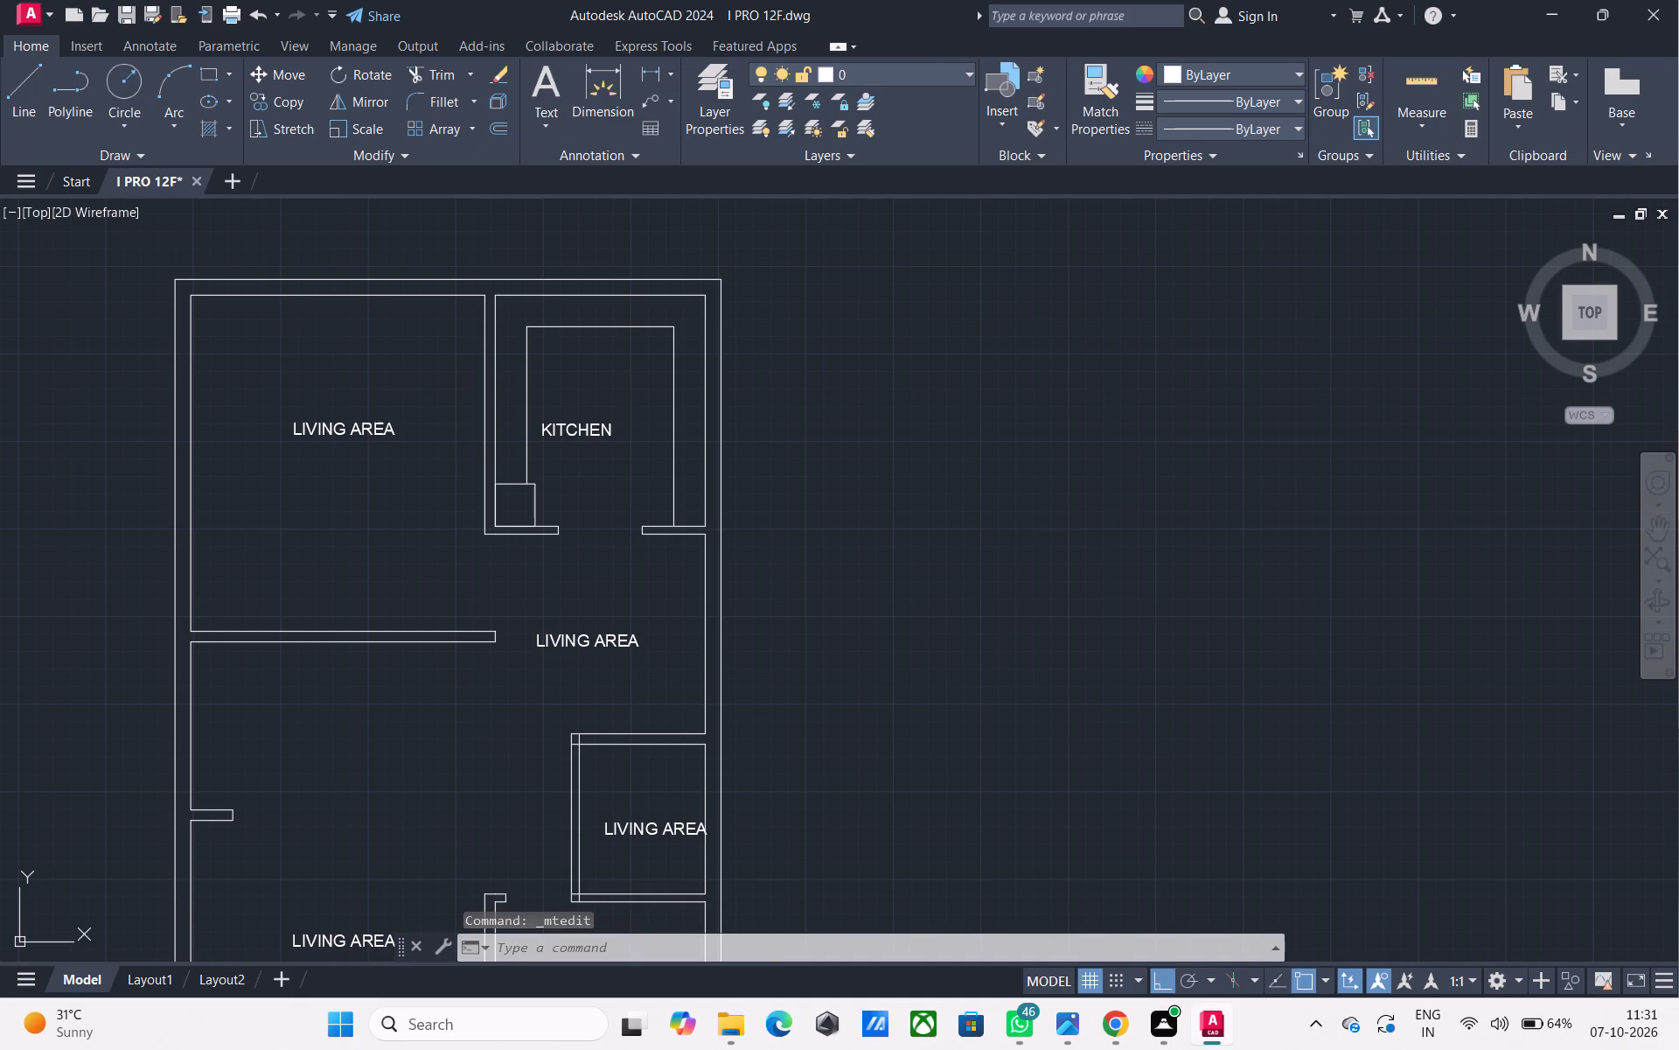
Draw a short line across the thickness of the top outer wall, at the midpoint above the upper-left room.
middle_drag(559, 436, 557, 514)
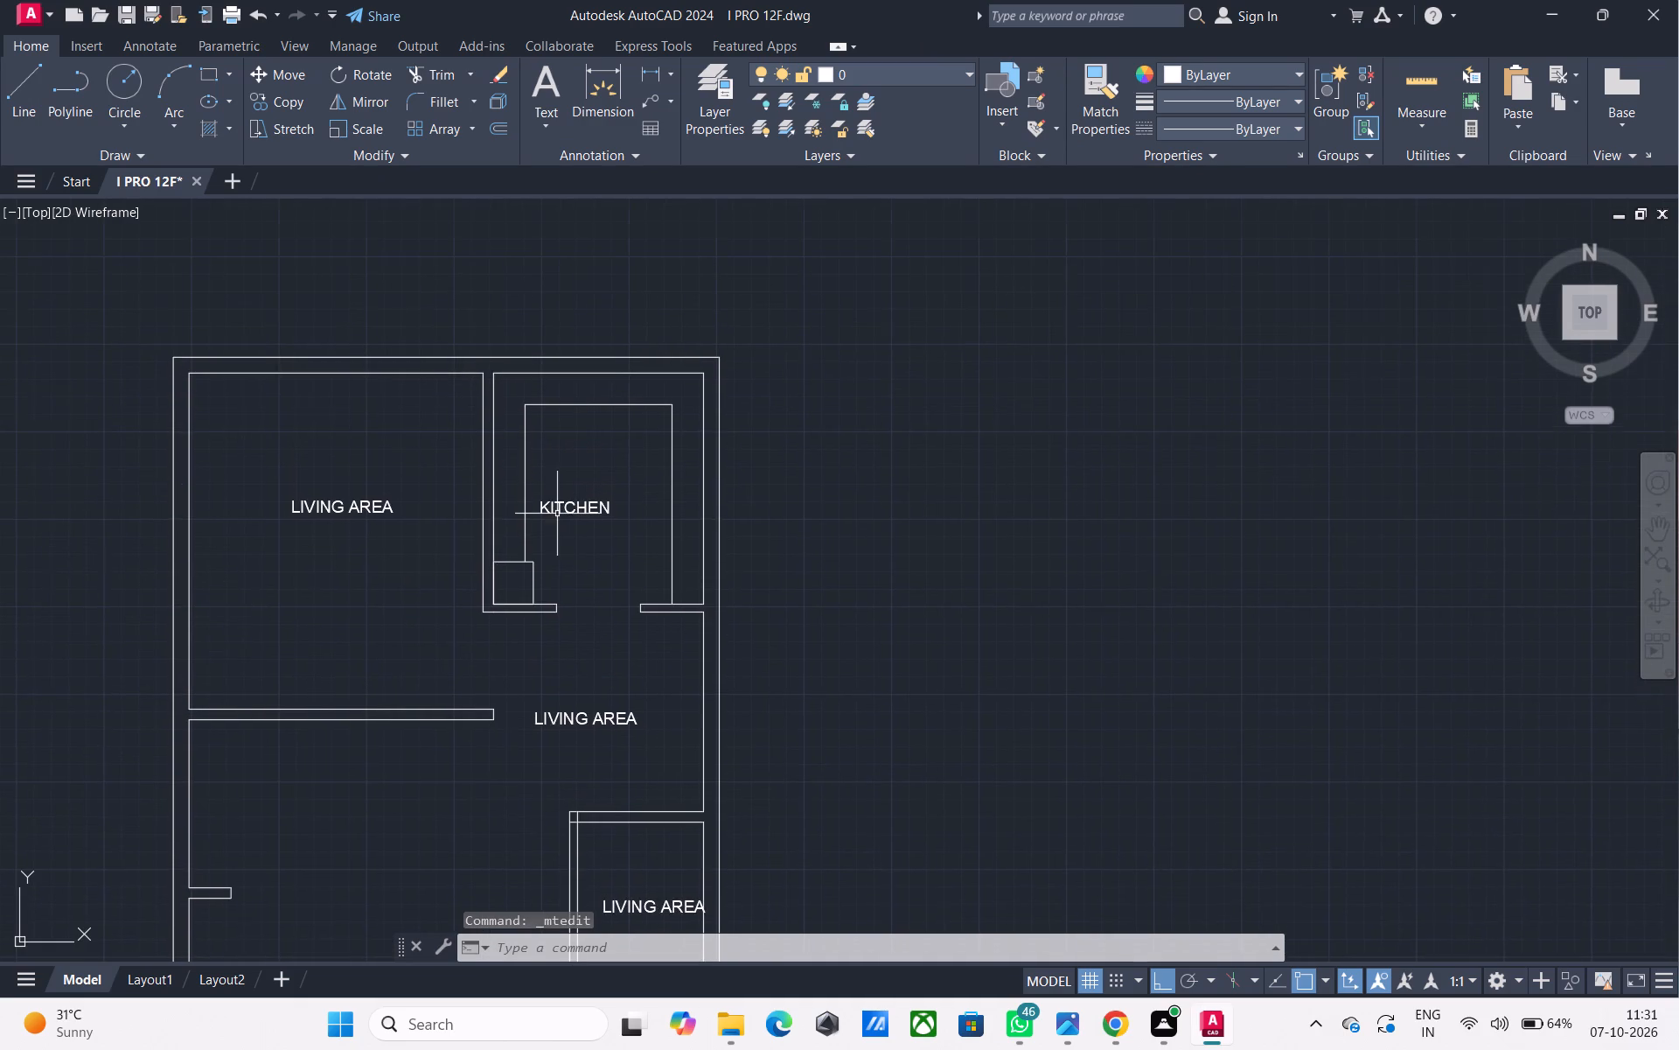
key(l)
key(space)
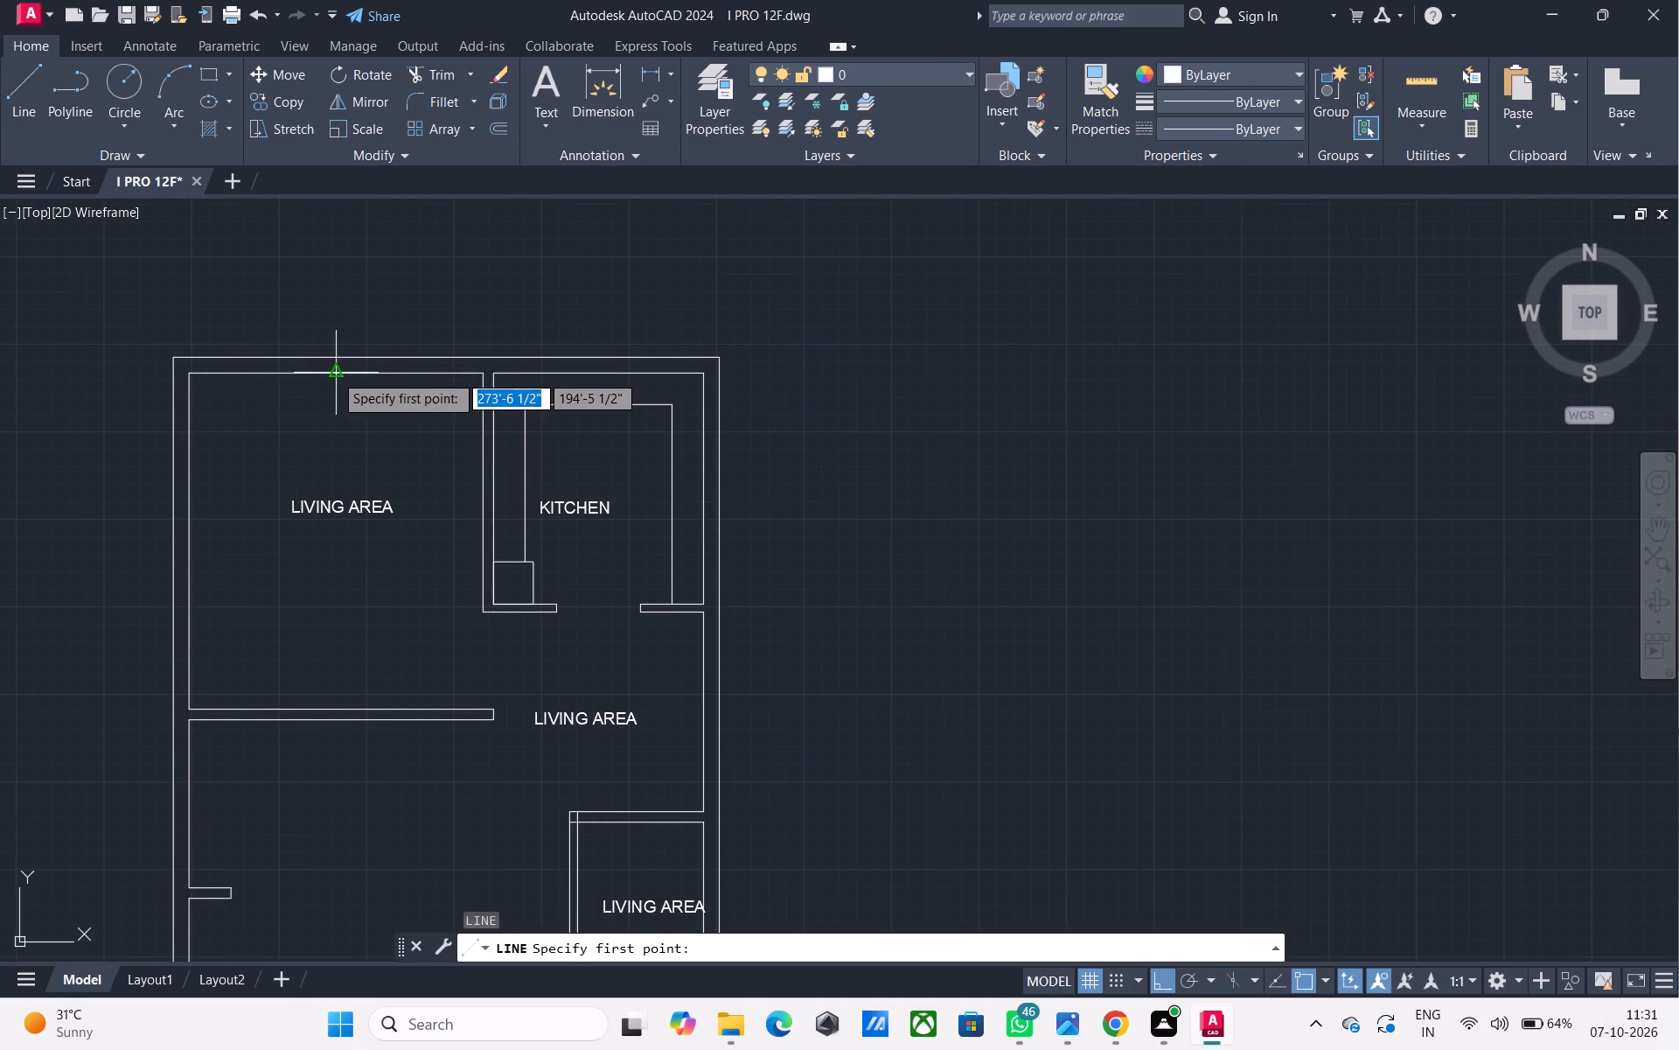
click(330, 373)
click(331, 353)
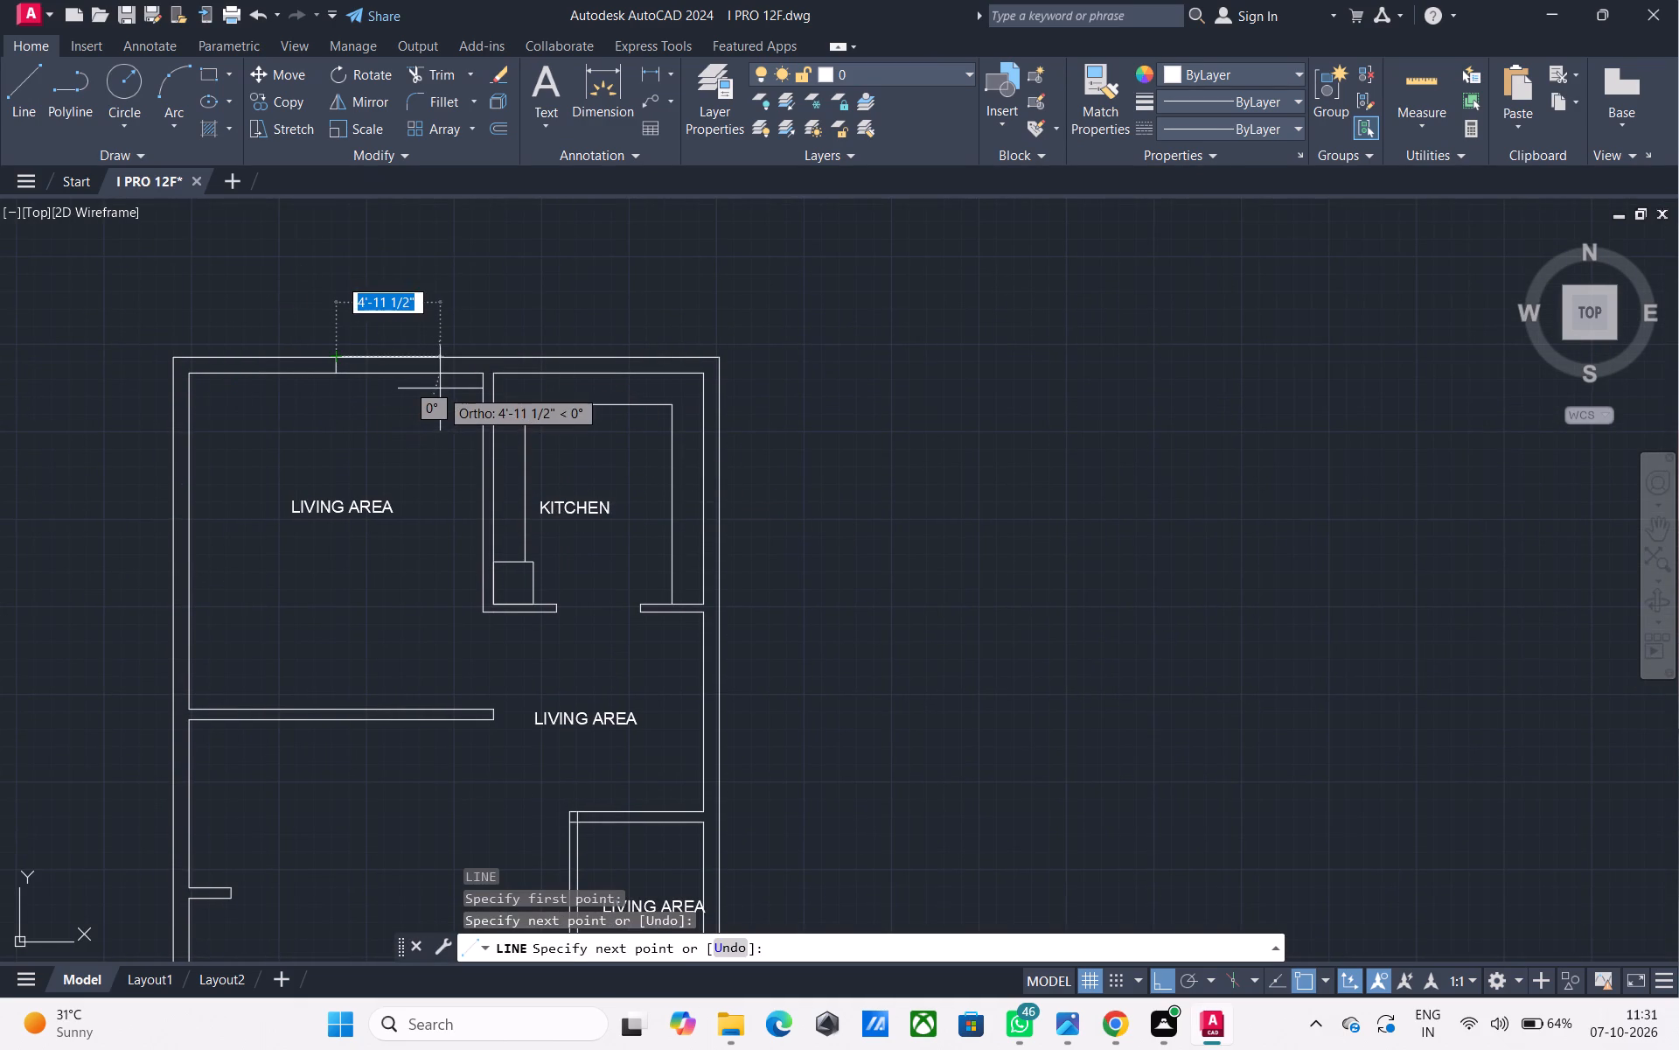
key(Escape)
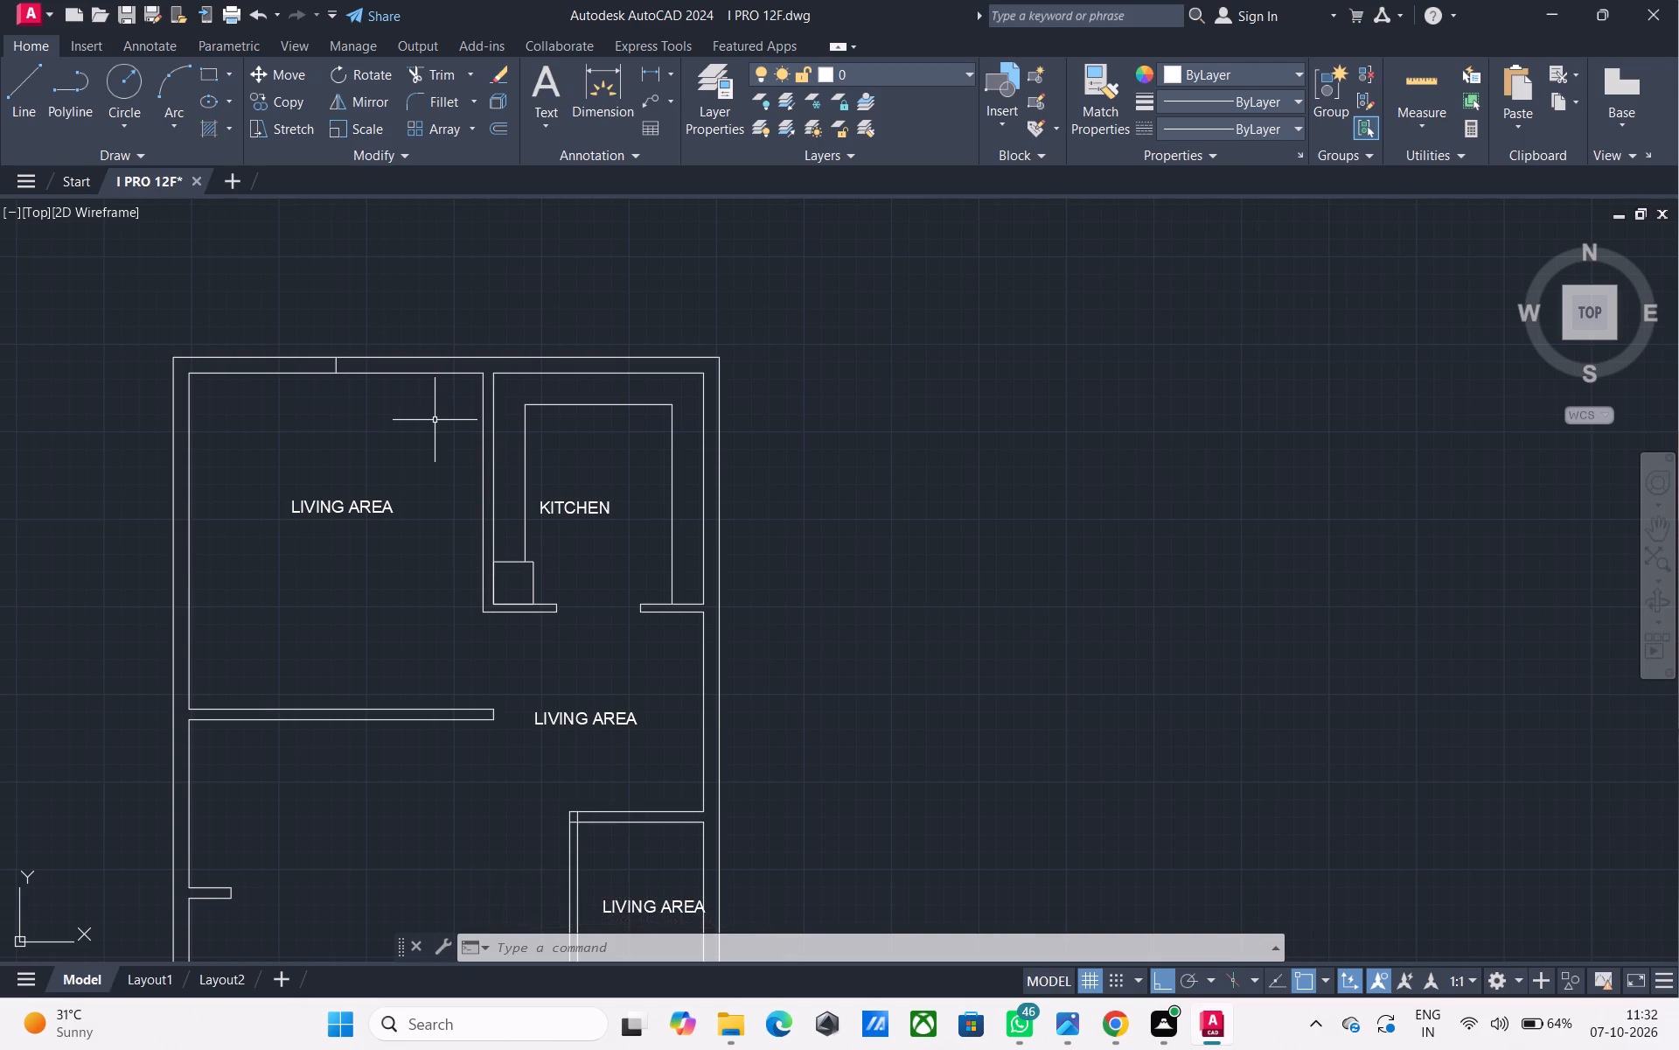
Offset the short line across the top wall 2' to each side to form the window's jambs.
key(2)
key(Escape)
key(o)
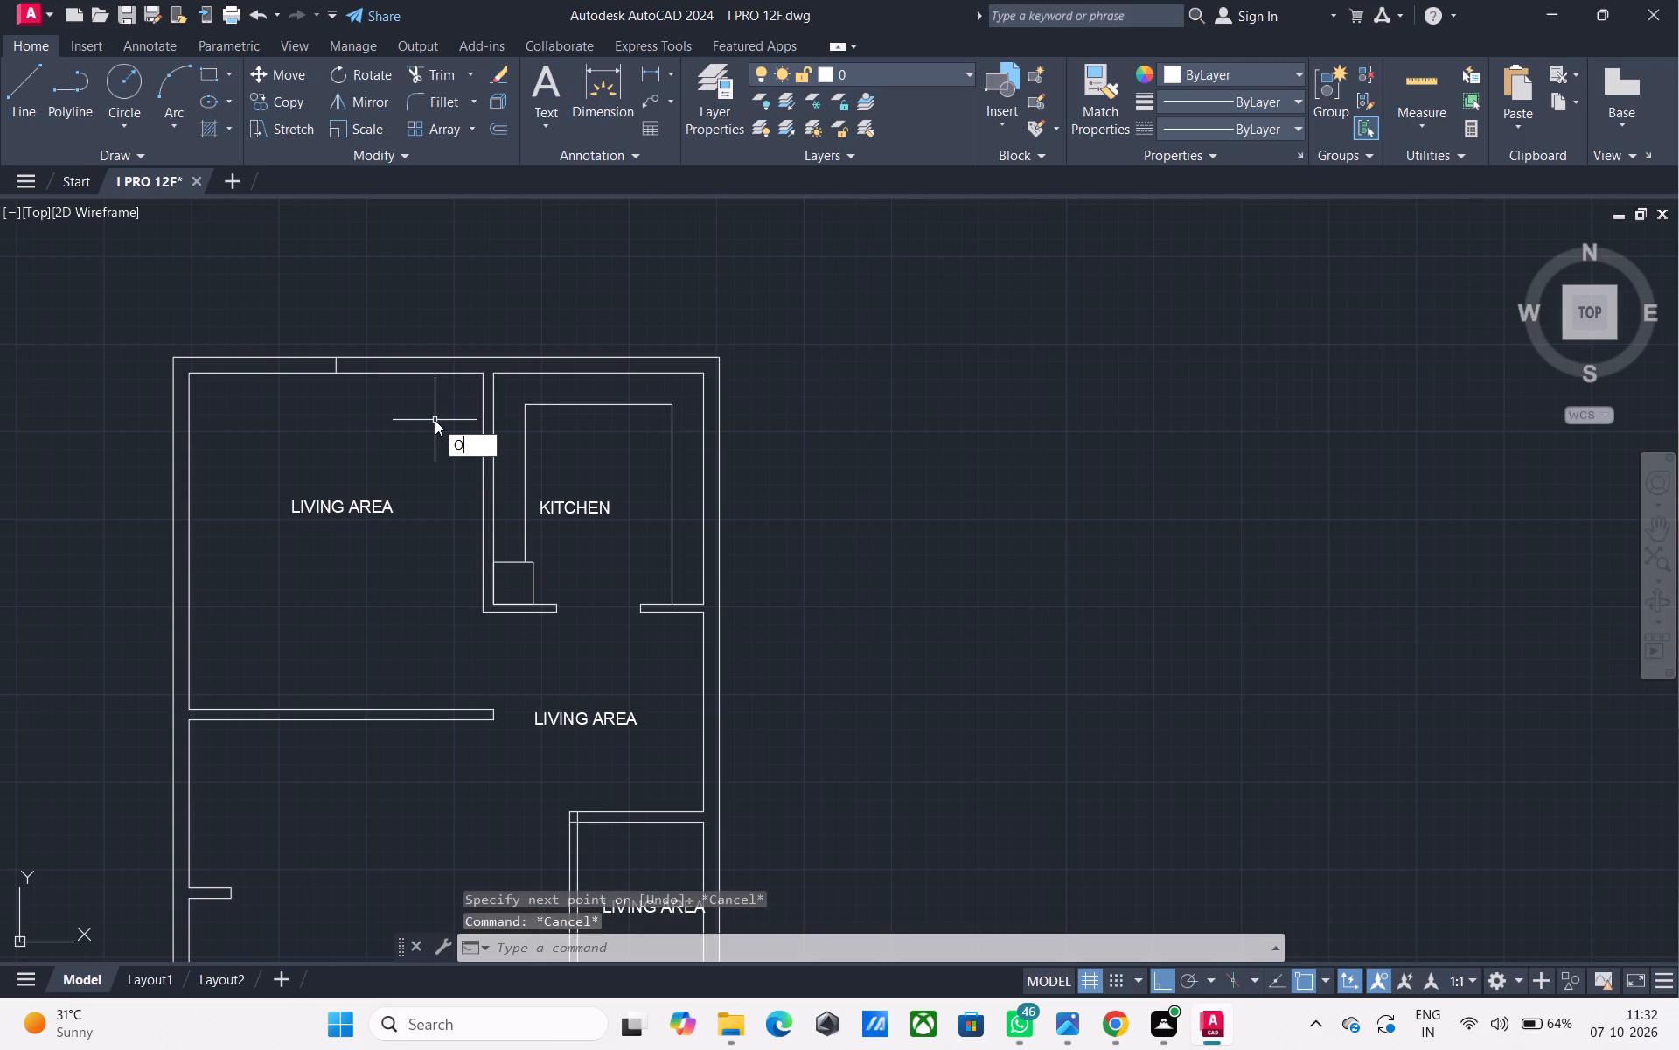
key(space)
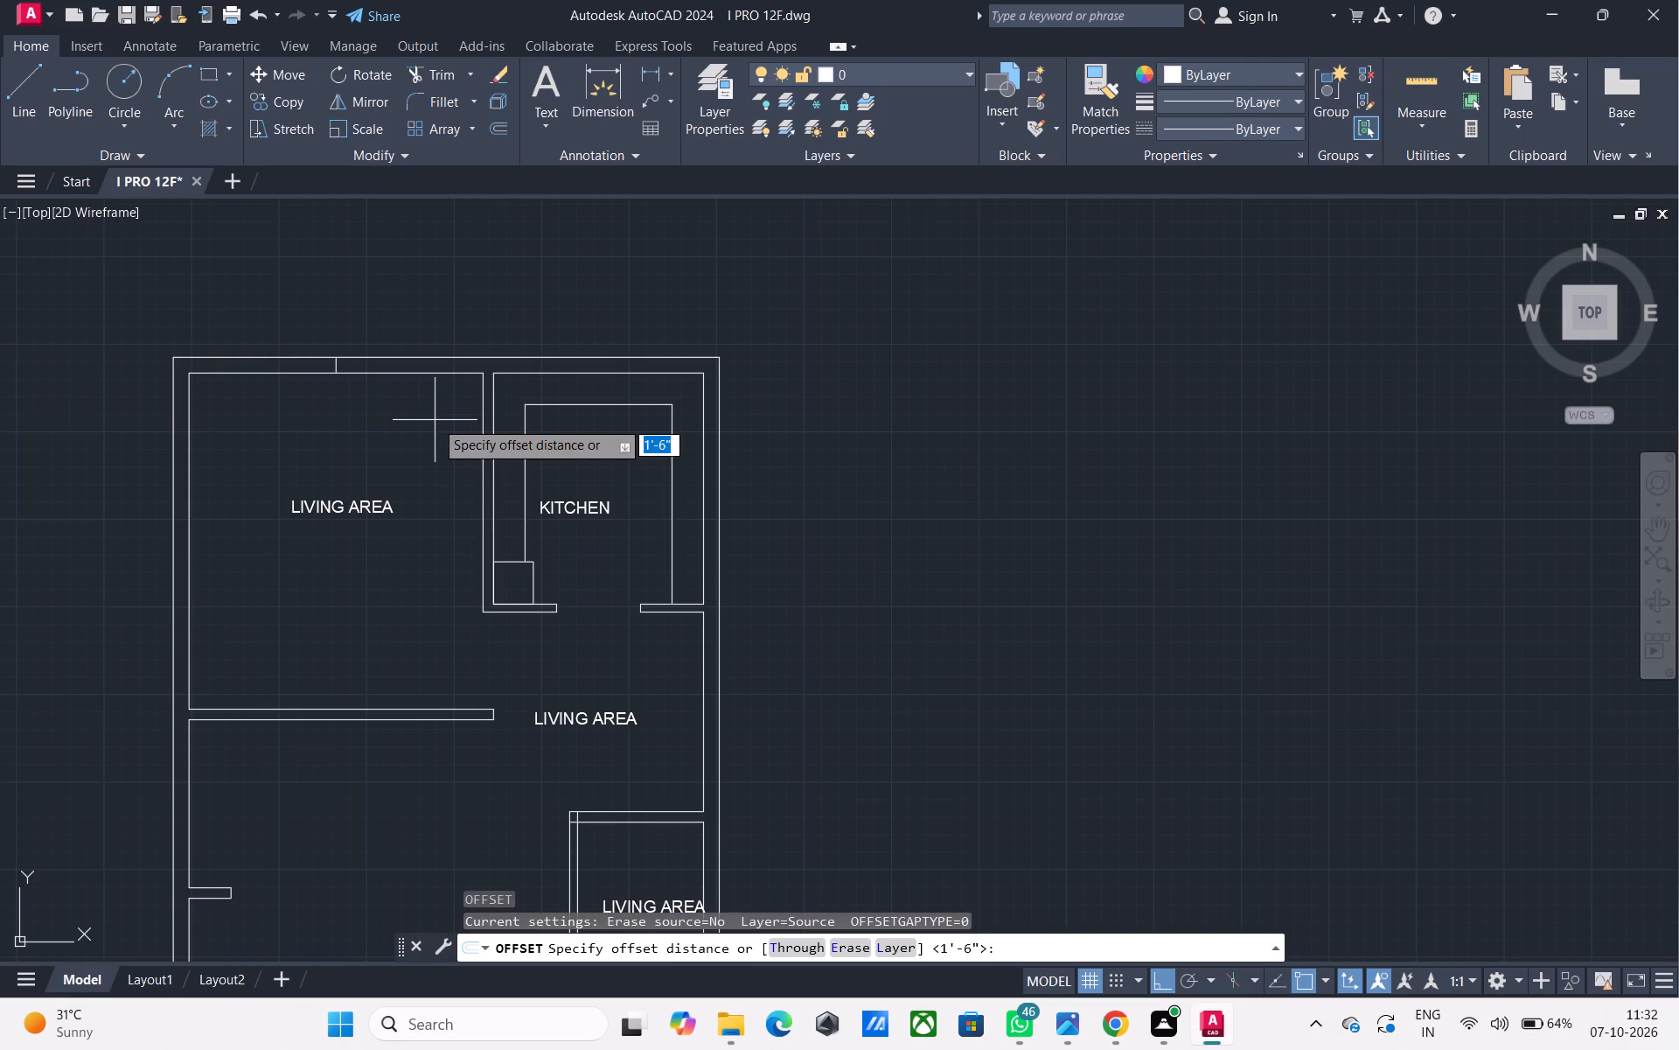
text(2')
key(Return)
scroll(349, 381, up, 3)
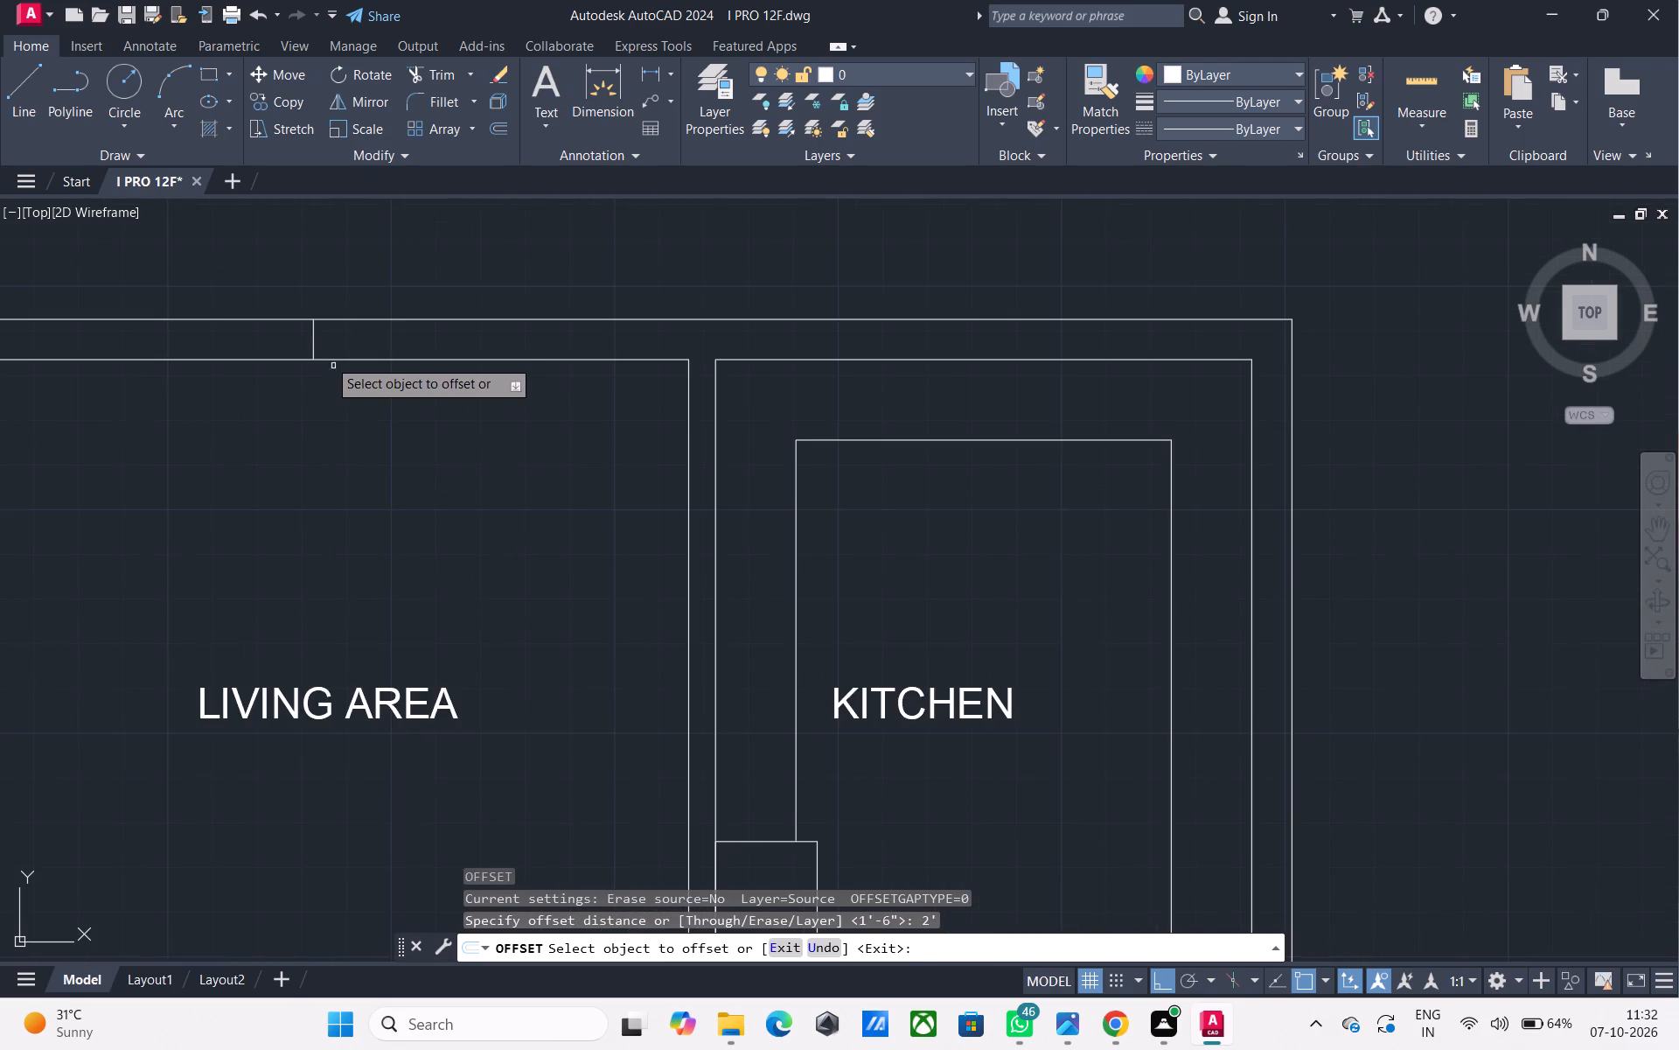
click(315, 337)
drag(562, 337, 658, 337)
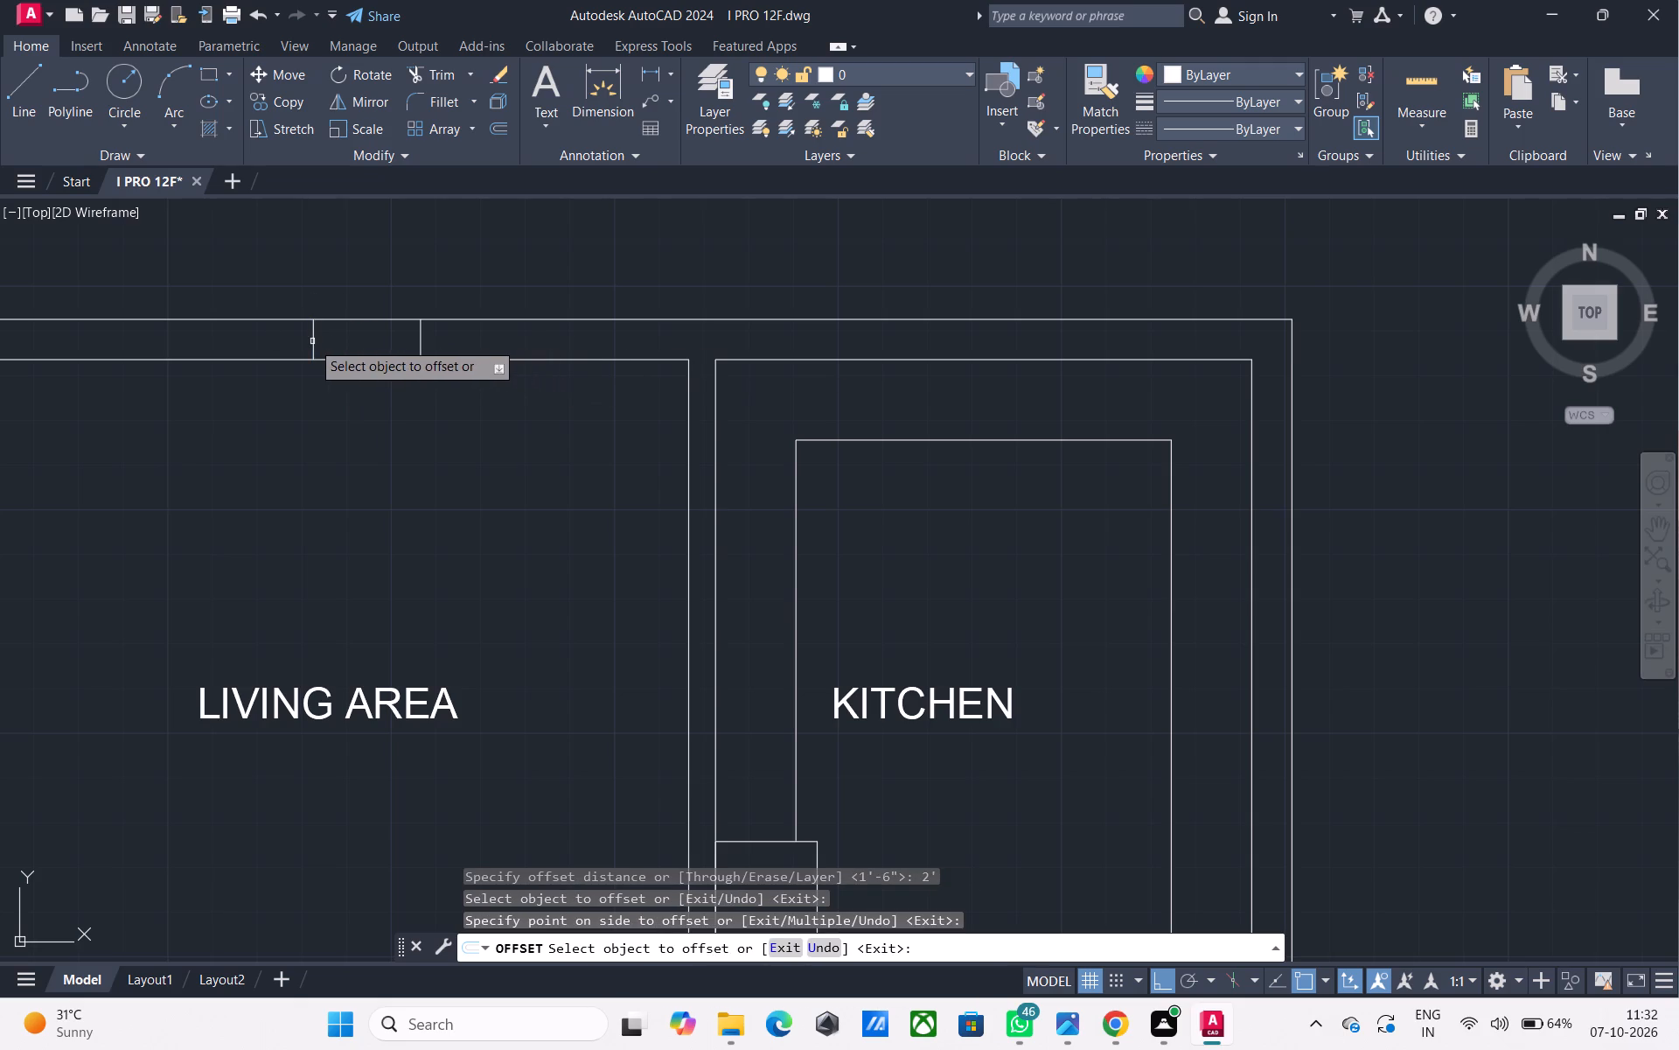
click(311, 341)
click(98, 336)
scroll(431, 409, down, 2)
middle_drag(425, 406, 368, 365)
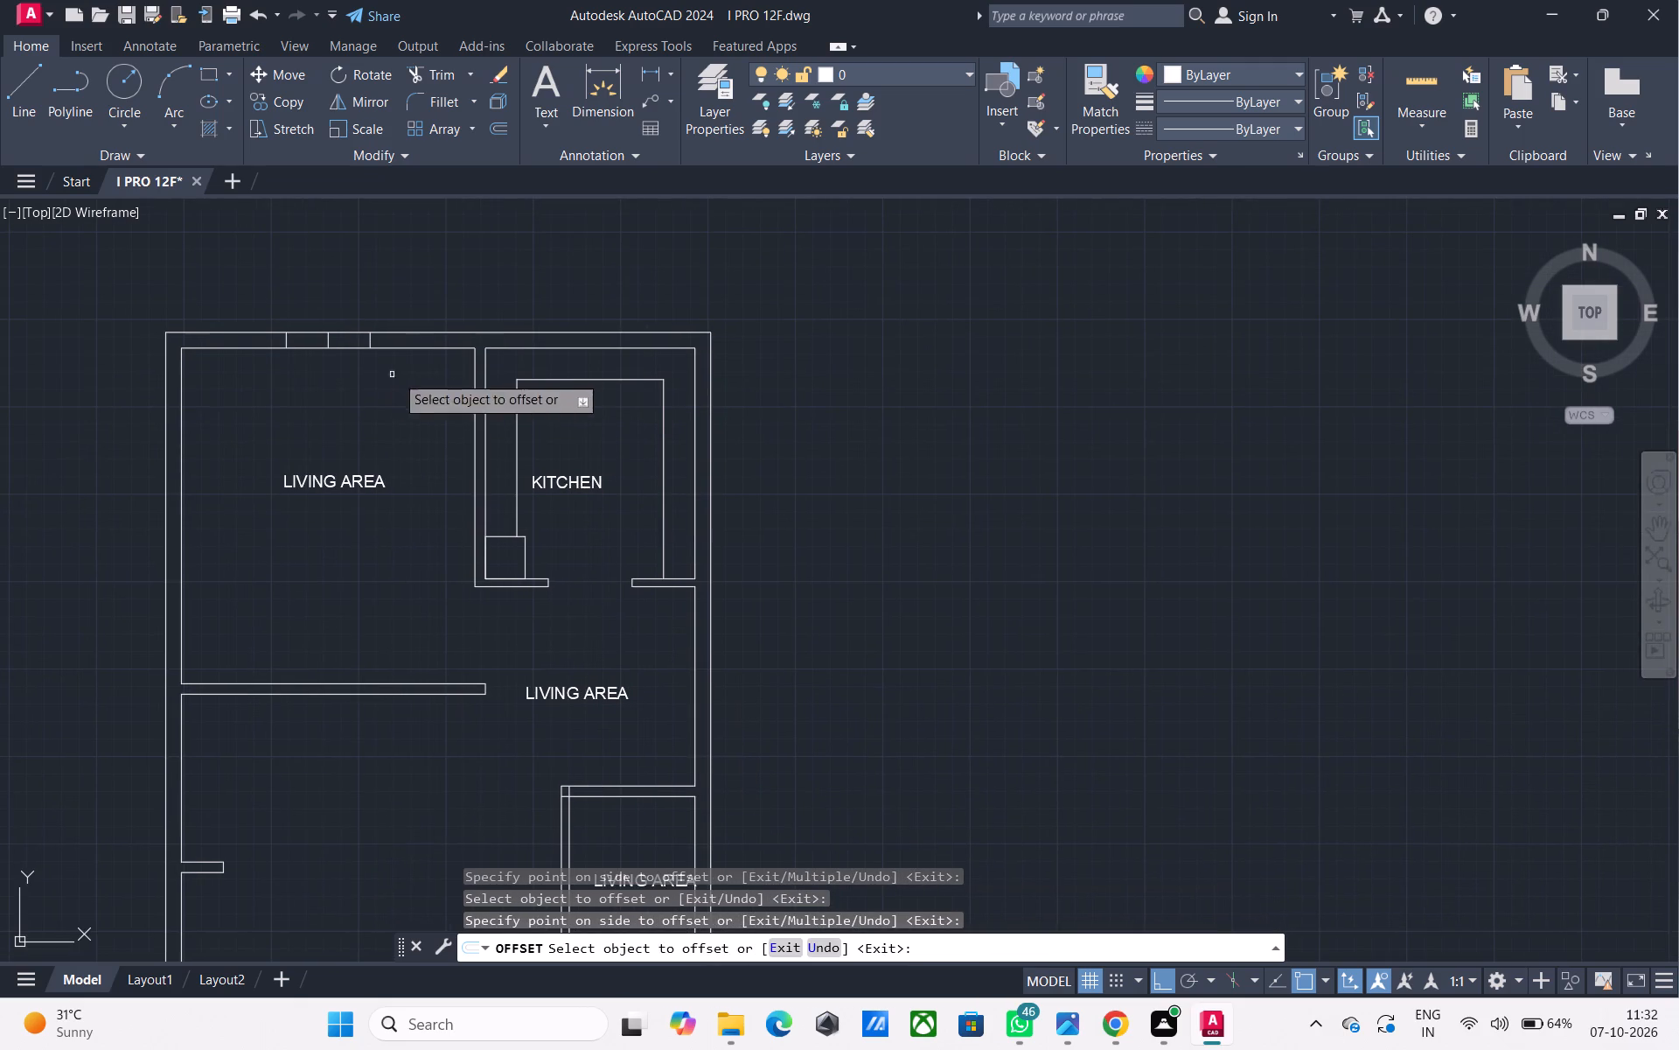
key(Escape)
Erase the original middle line between the two window jambs in the top wall.
scroll(324, 346, up, 2)
click(333, 336)
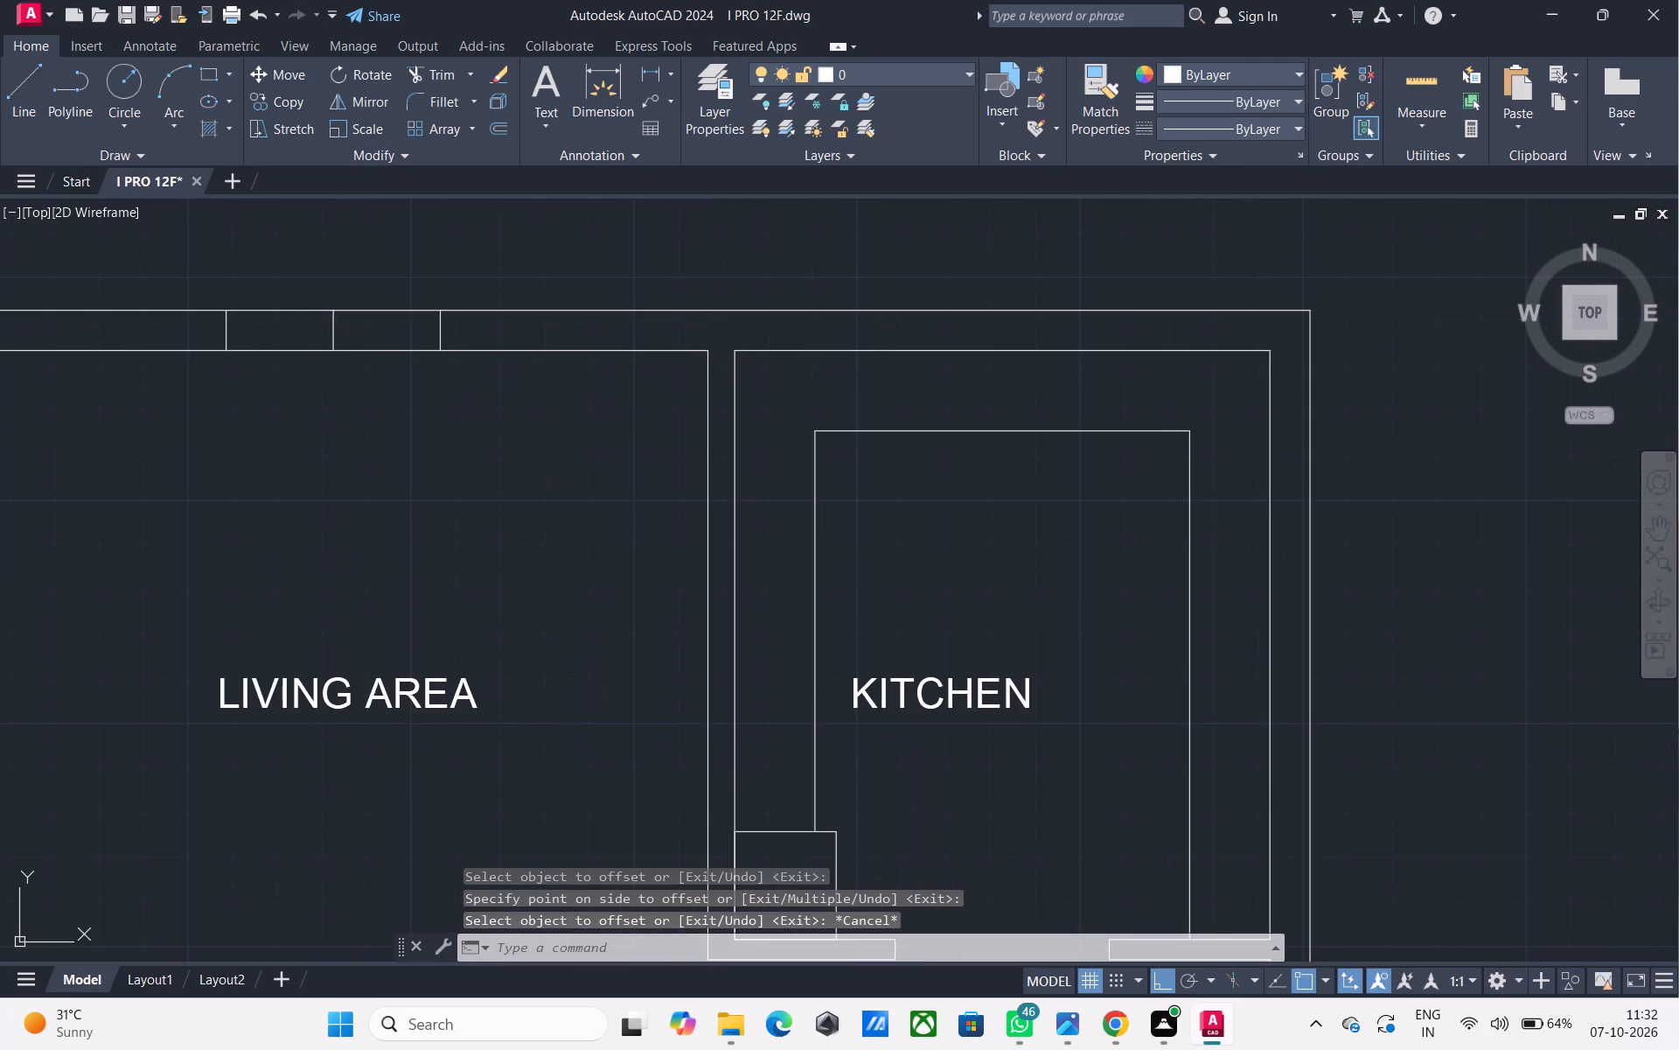
key(Delete)
Draw a horizontal centre line joining the midpoints of the two window jambs in the top wall.
text(L)
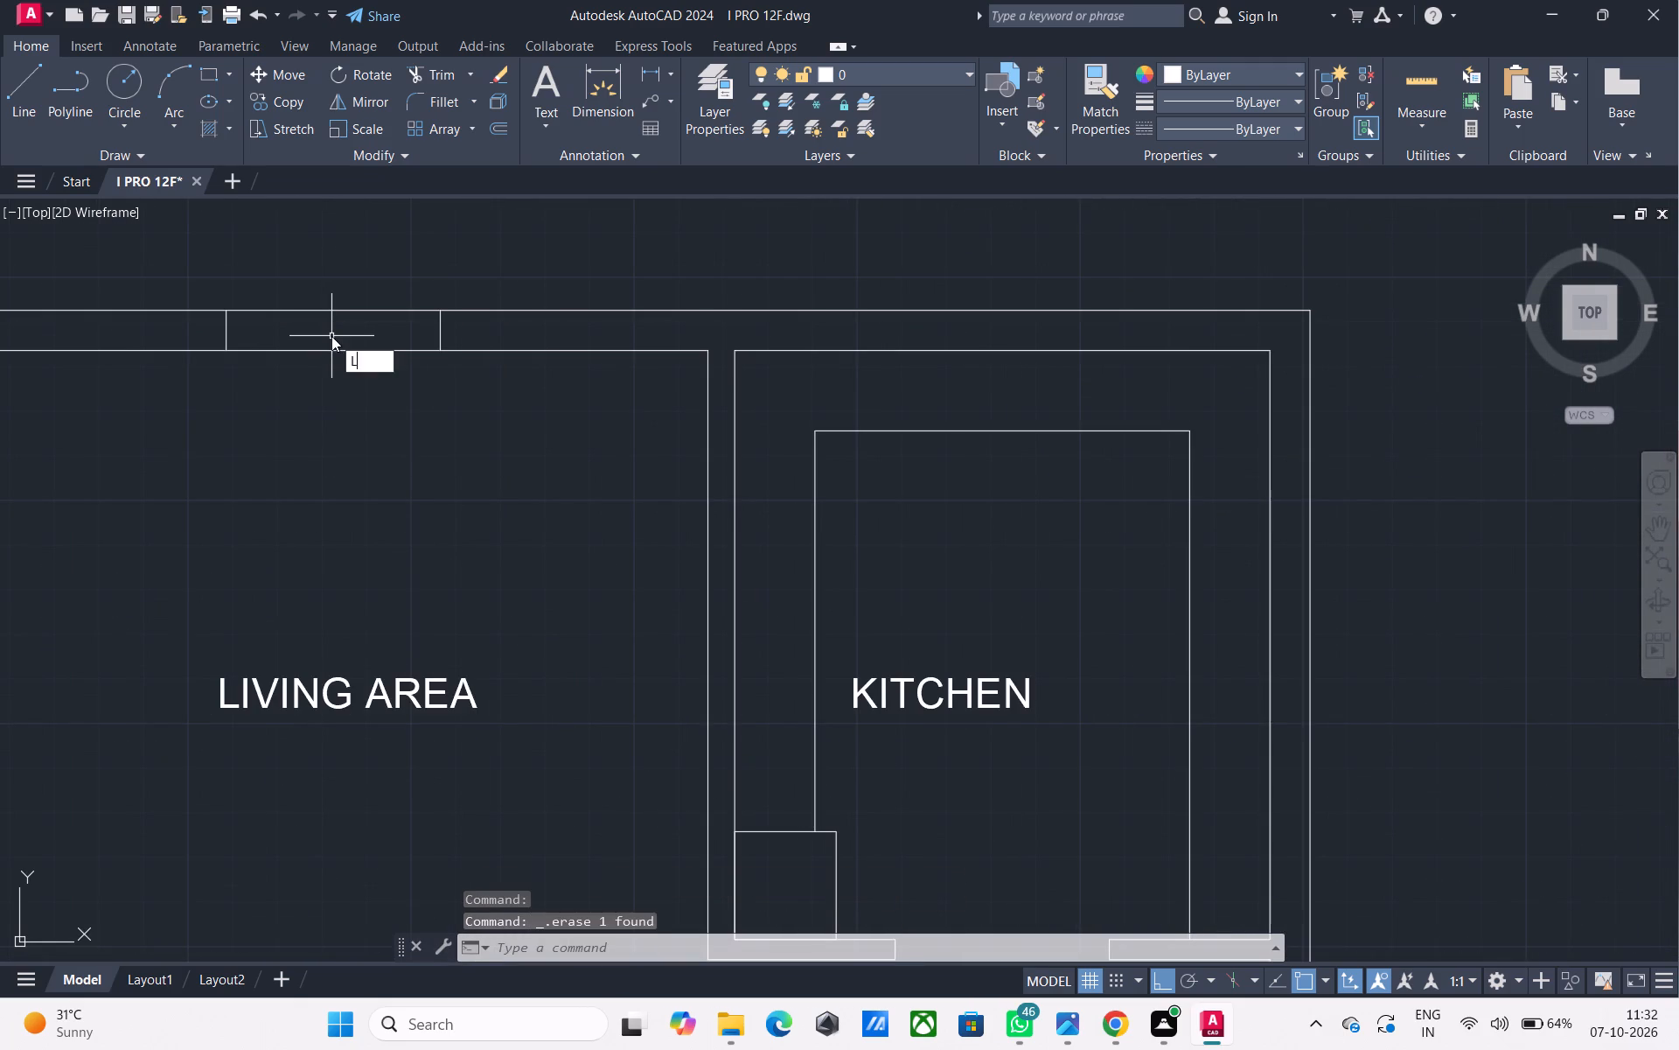
key(space)
scroll(254, 330, up, 1)
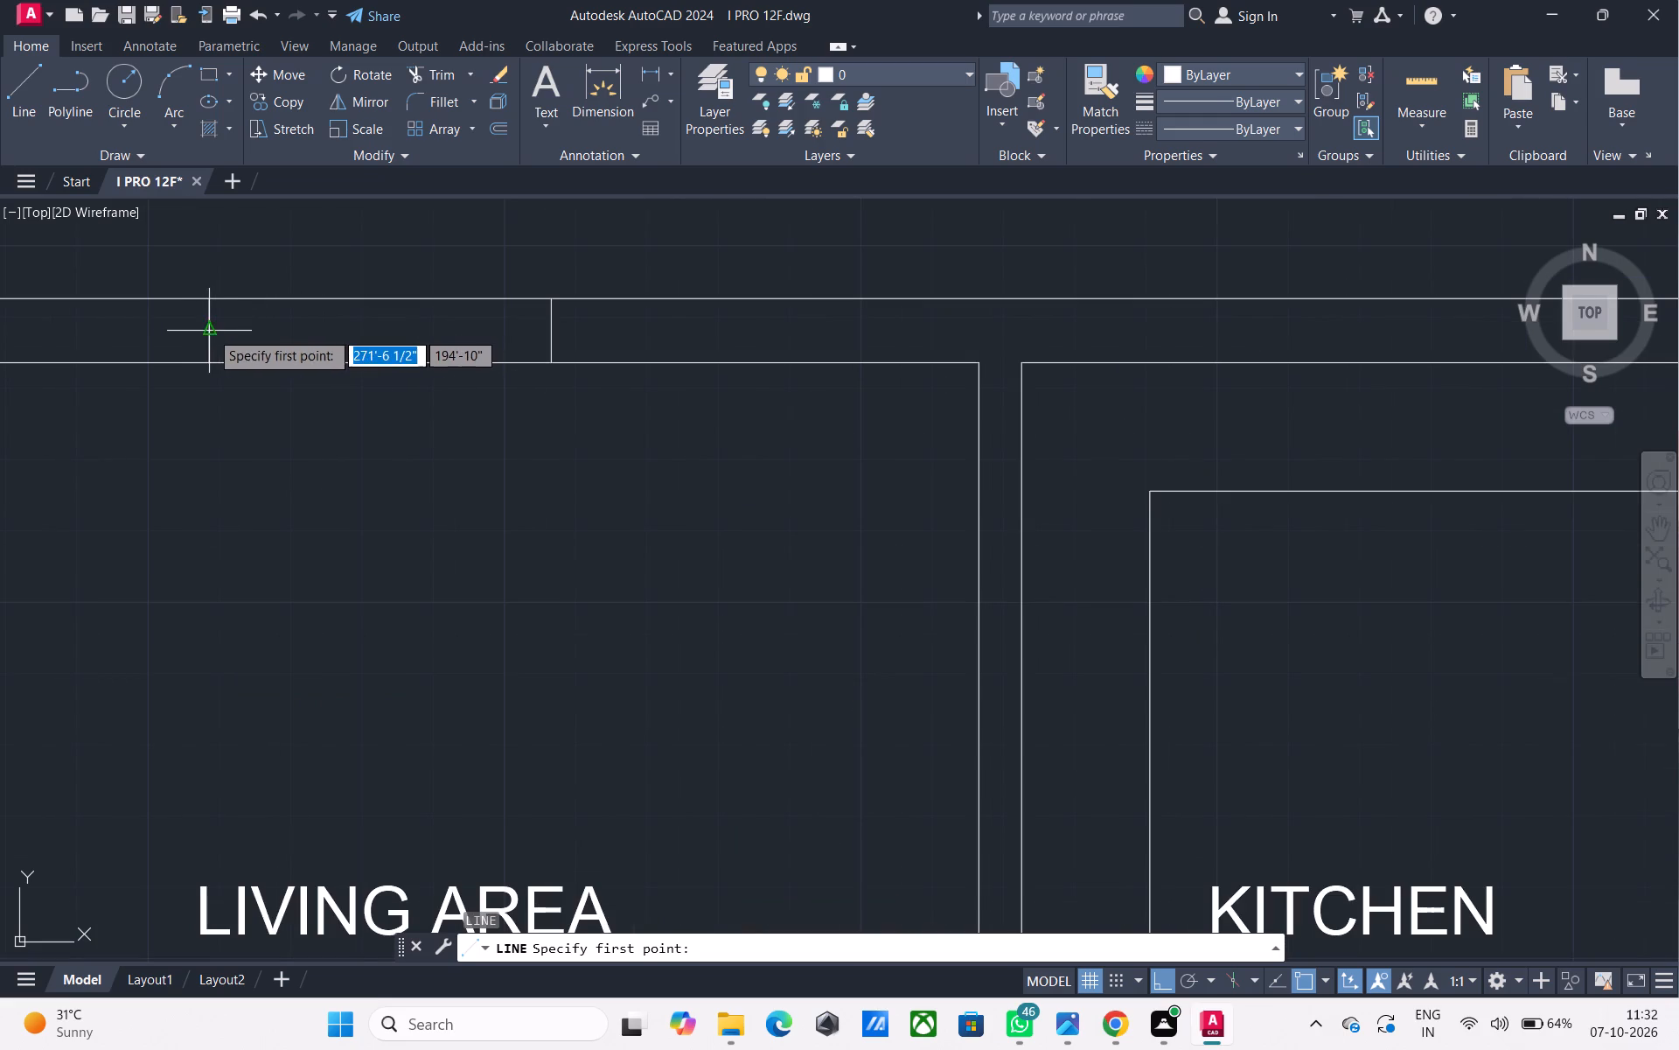
click(210, 331)
click(554, 334)
key(Escape)
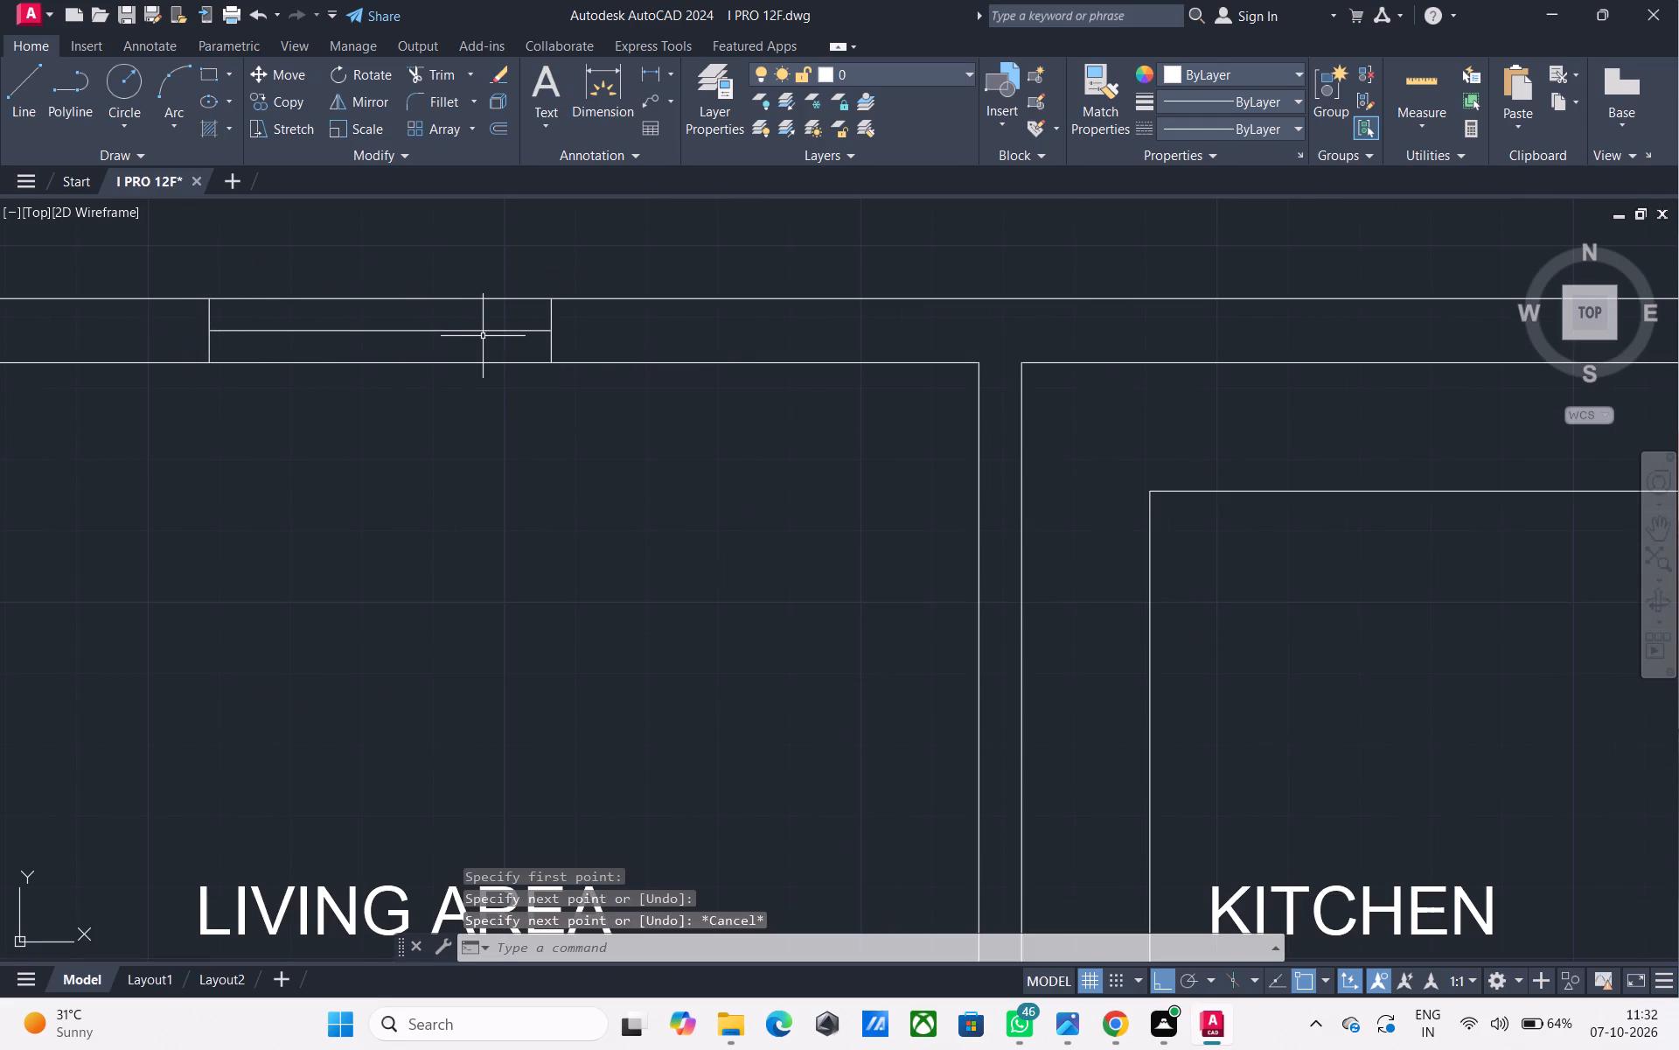
Offset the window's horizontal centre line 1" toward the room side.
text(O)
key(space)
text(1")
key(Return)
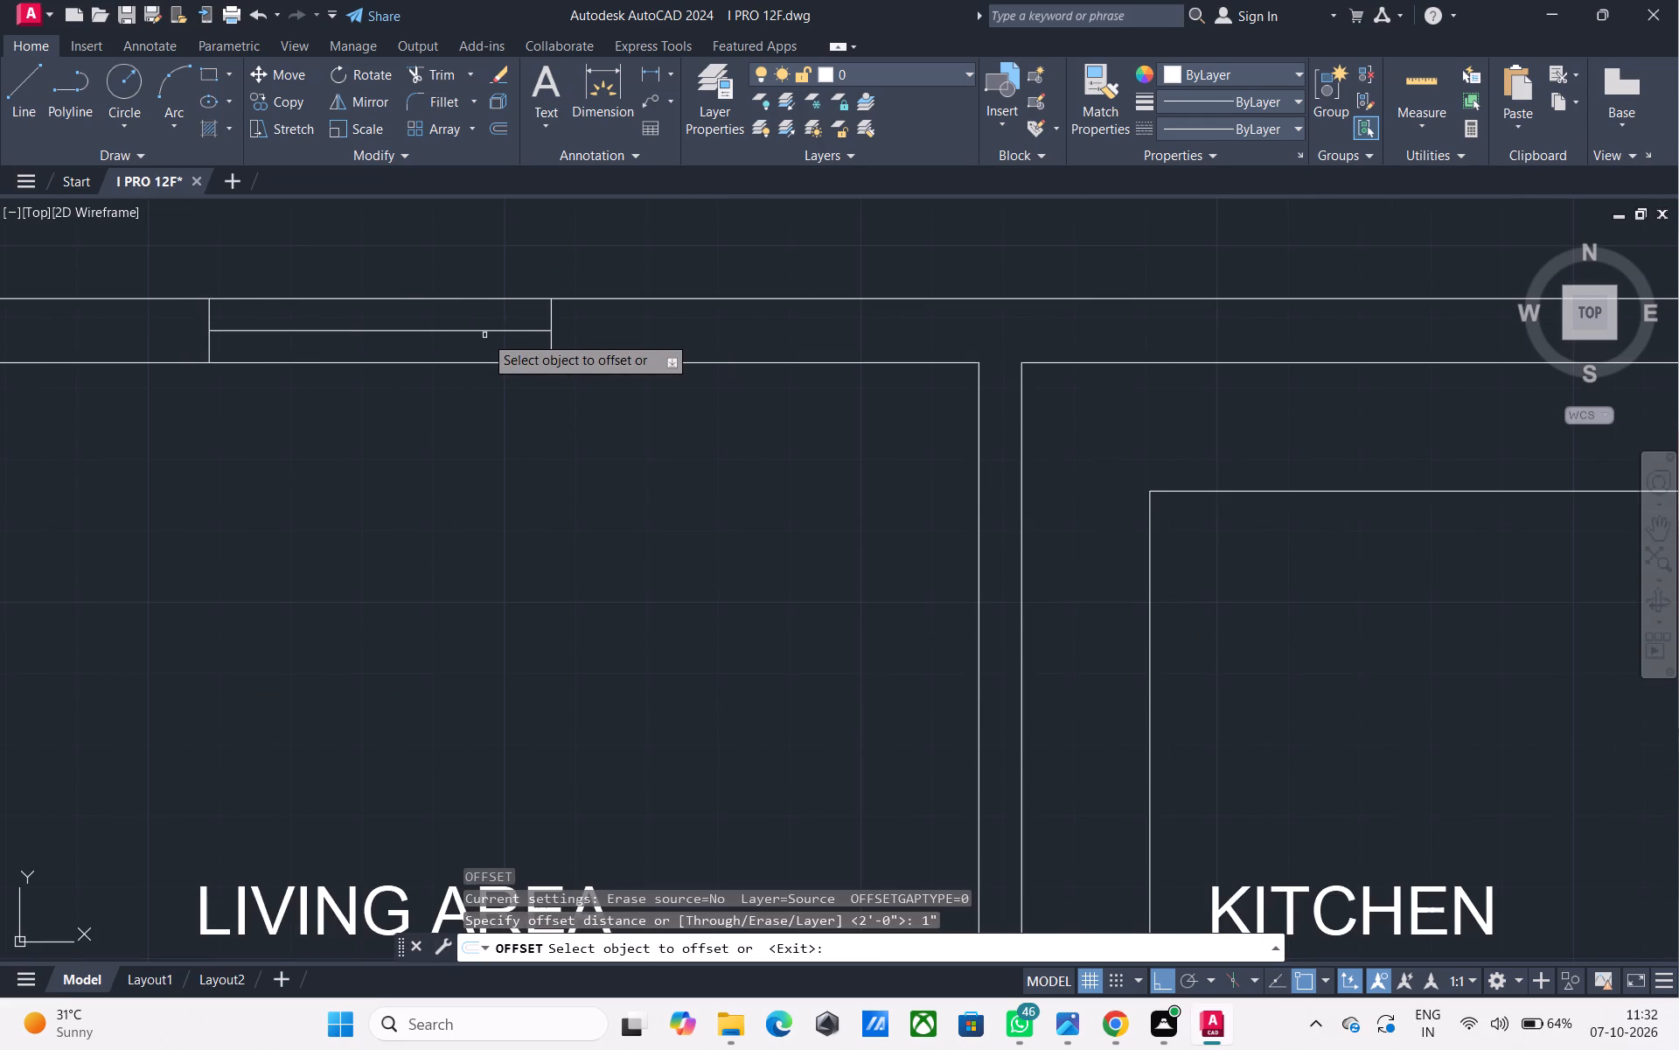
click(488, 332)
drag(526, 194, 526, 158)
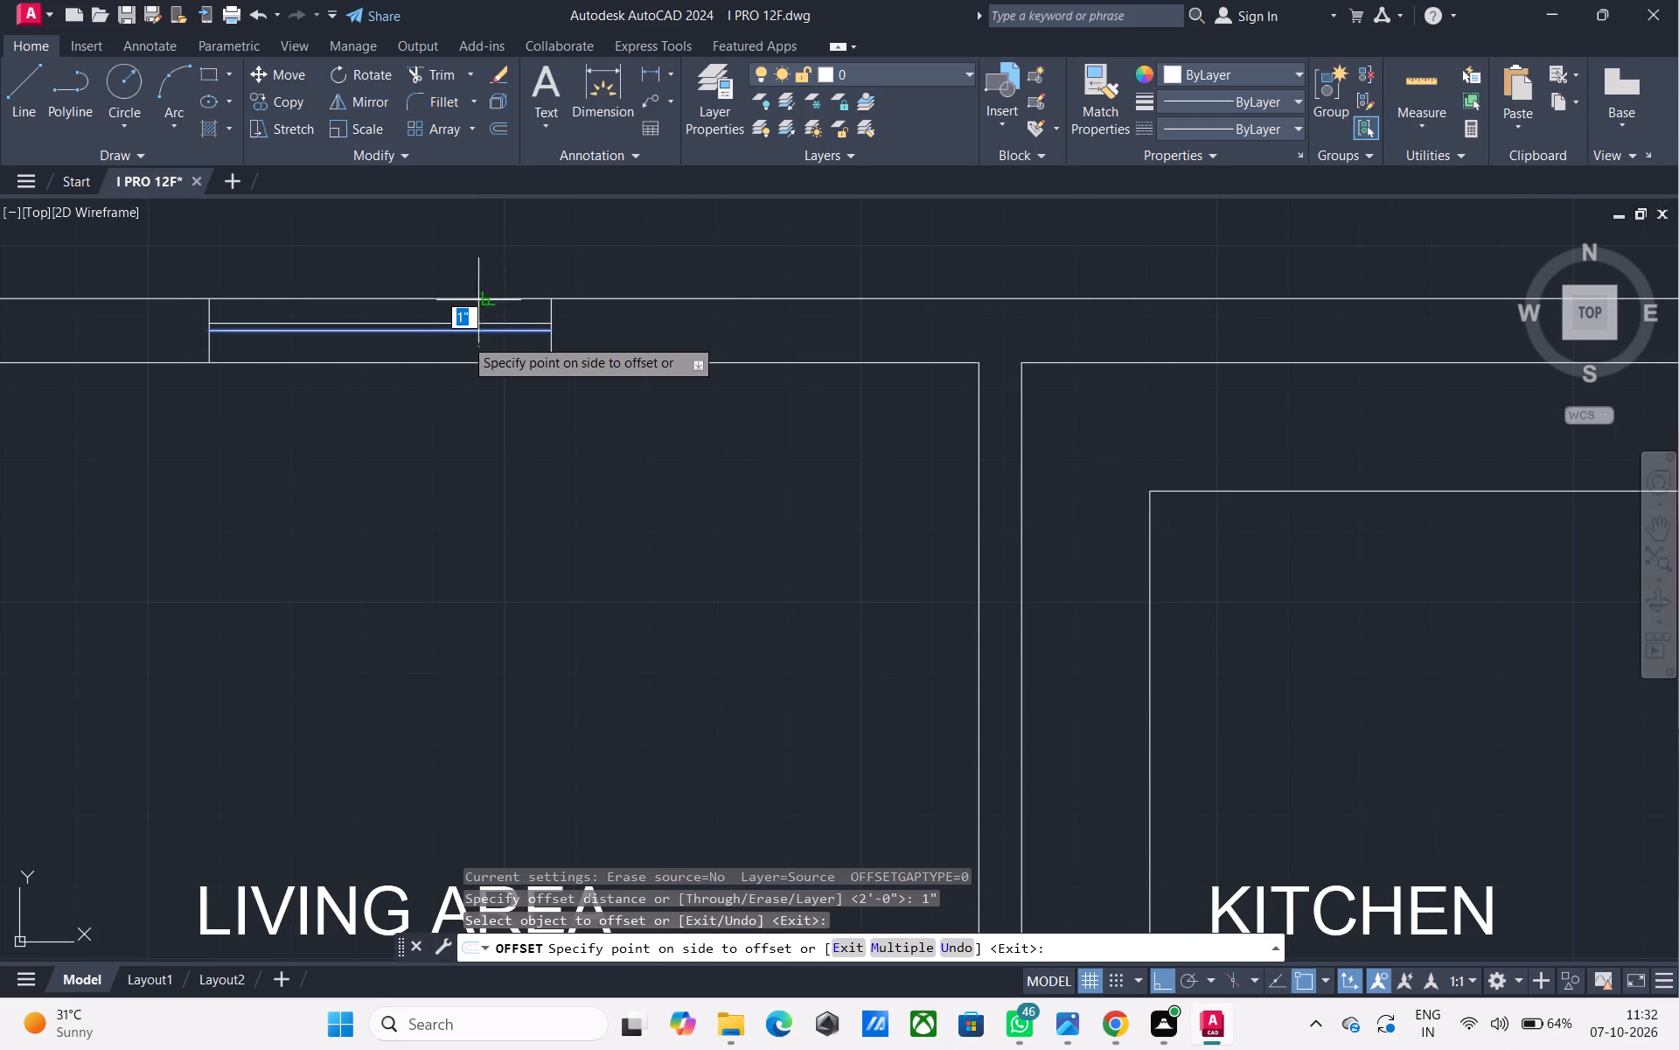
click(457, 387)
click(463, 331)
click(491, 180)
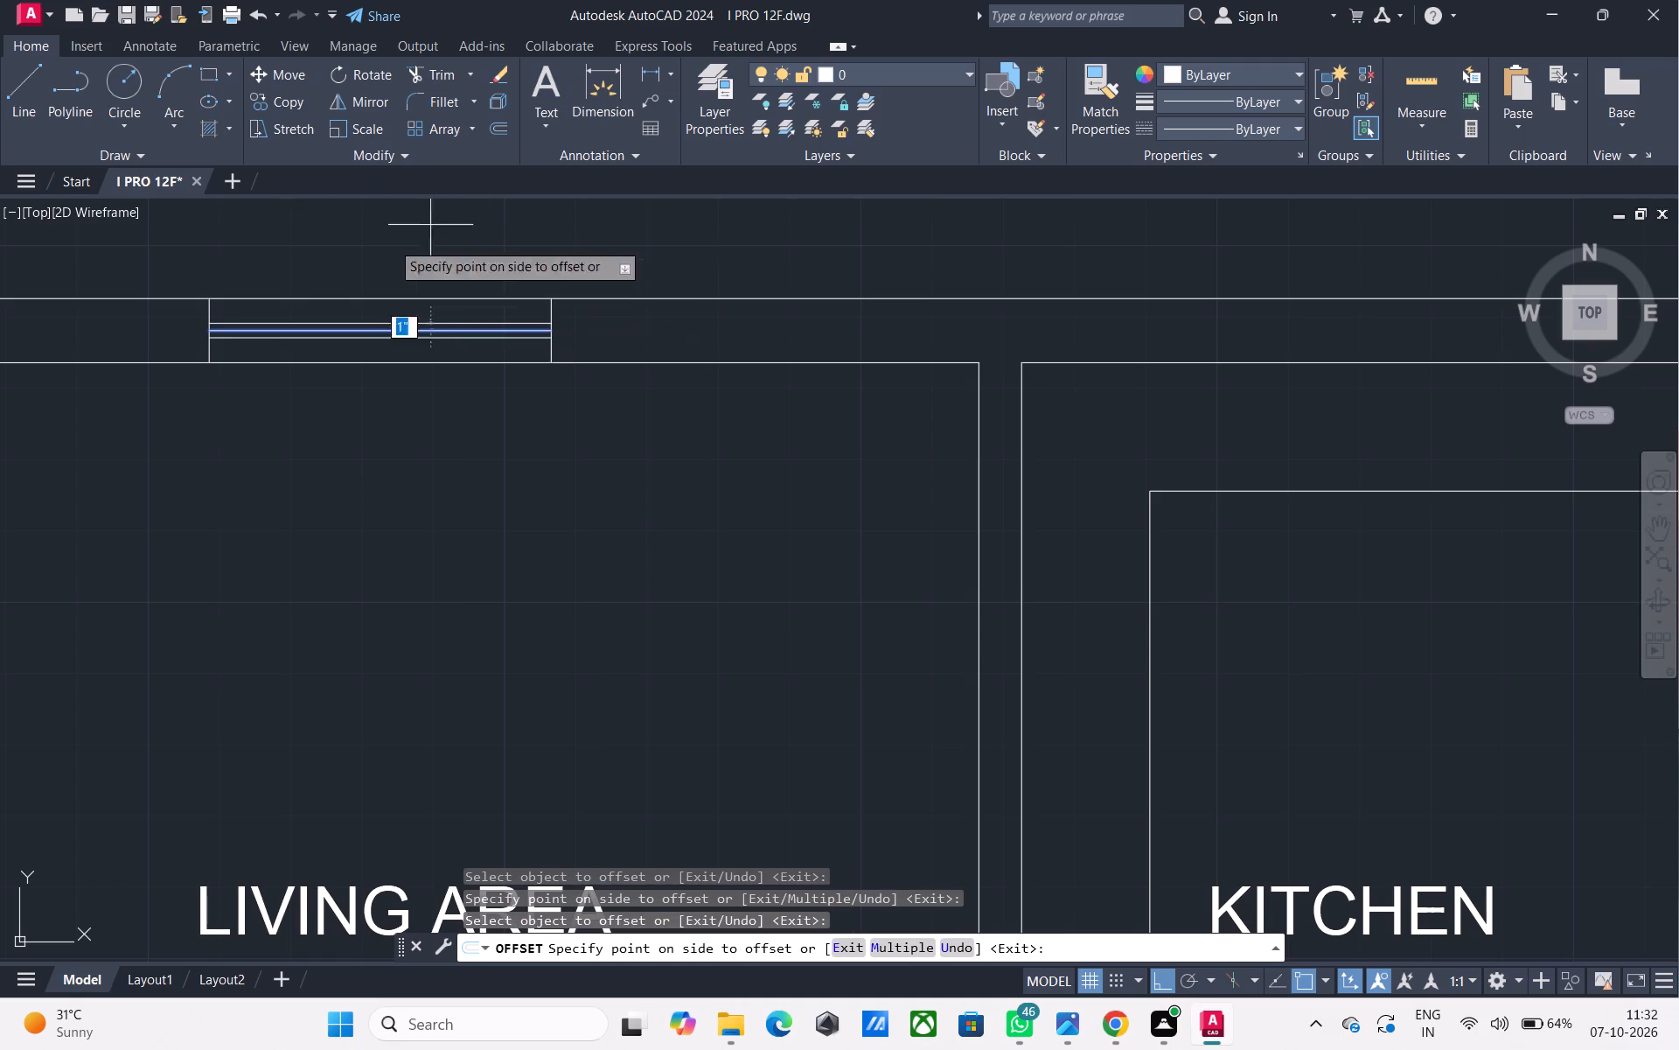
key(Escape)
Offset the window's horizontal centre line 1" toward the outside of the building.
scroll(516, 340, up, 3)
scroll(514, 339, down, 2)
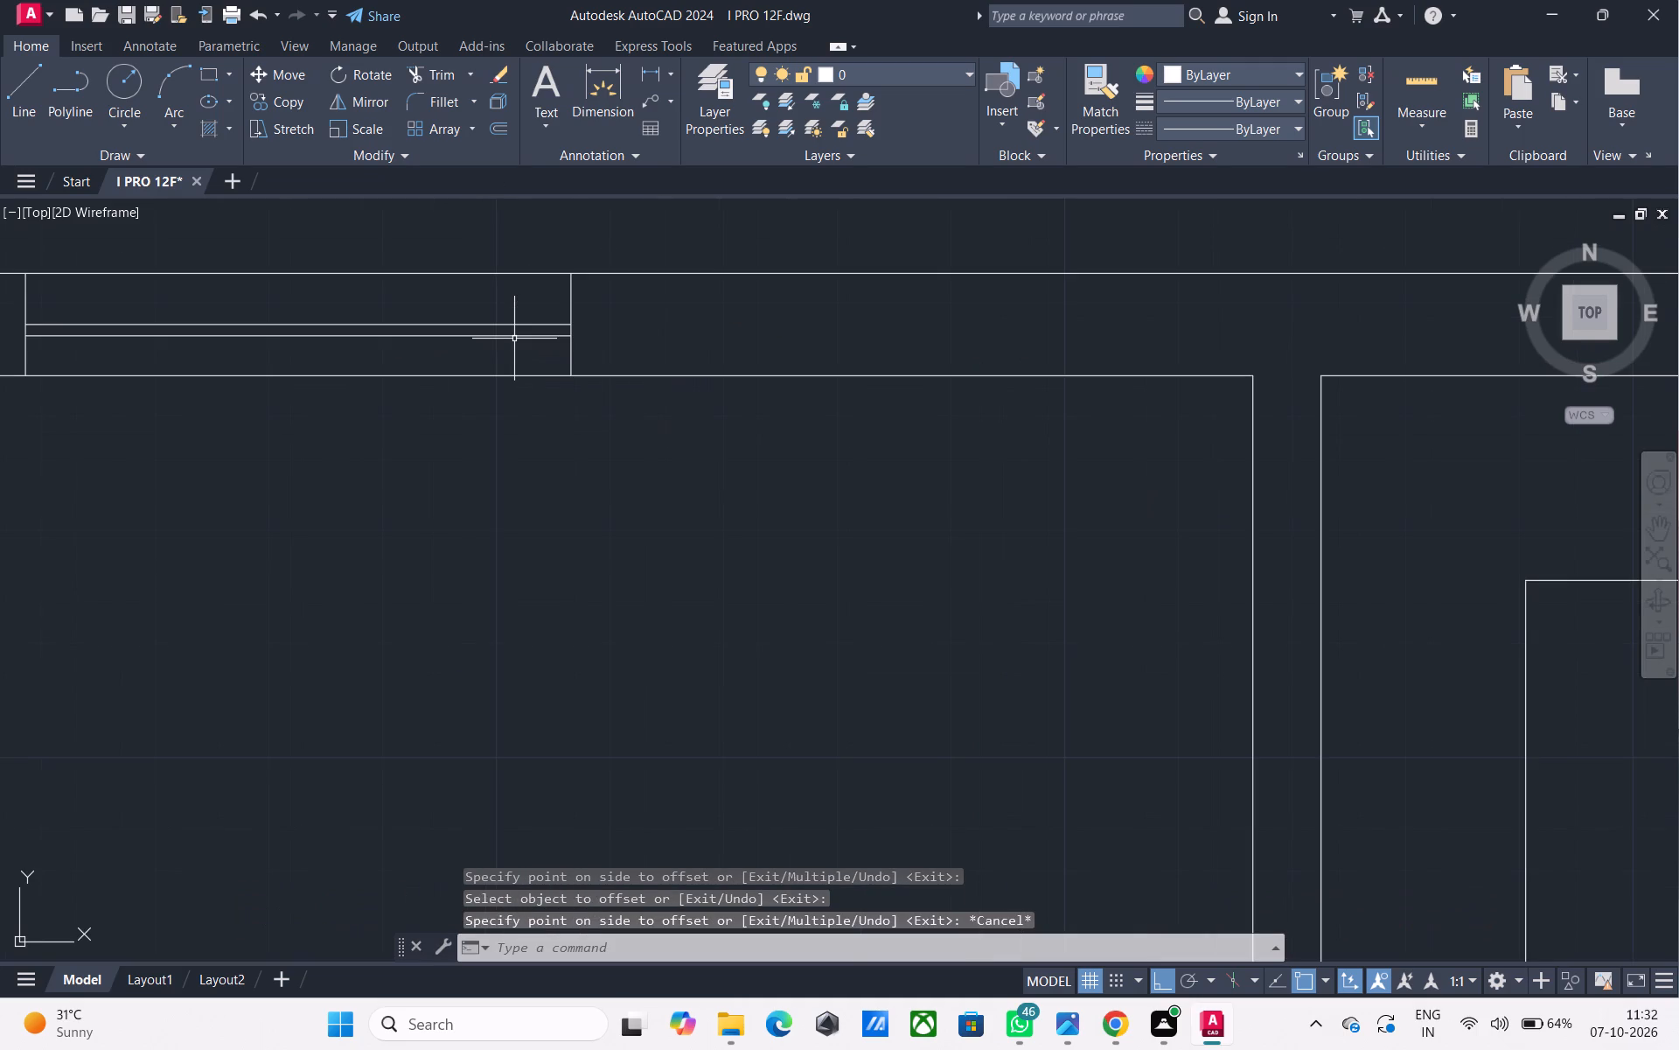
key(space)
key(space)
click(510, 325)
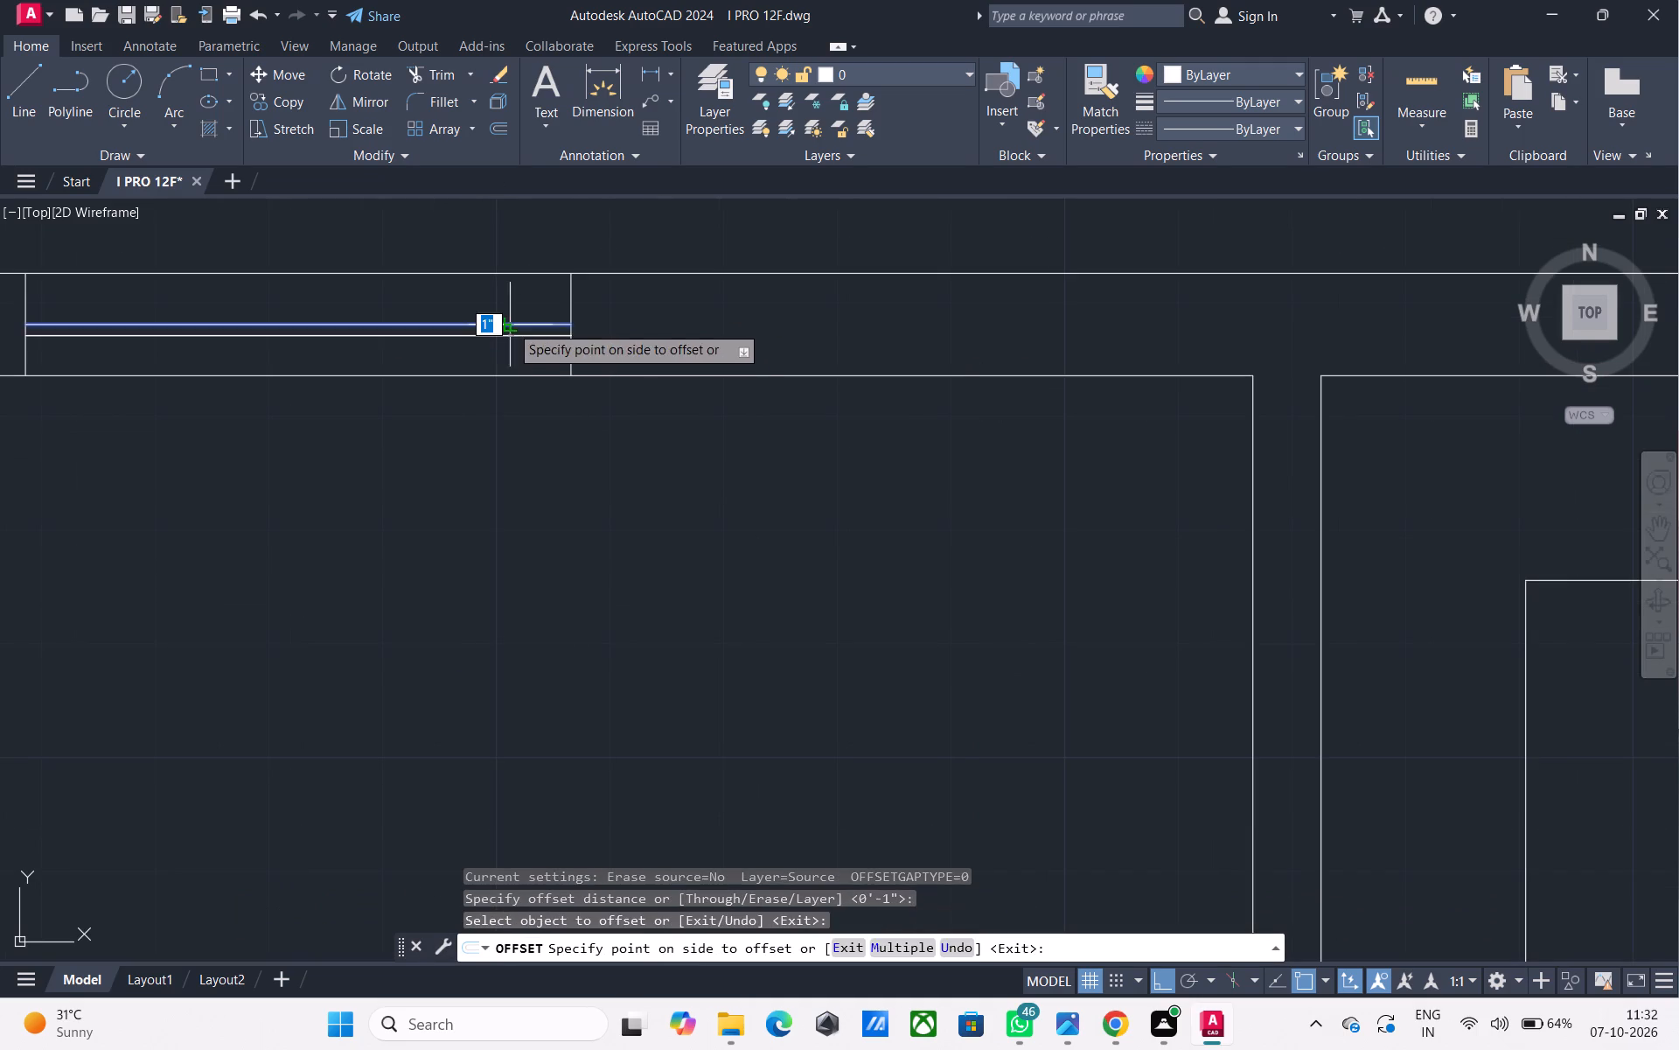
click(519, 259)
key(space)
Erase the window's original centre line, leaving the two offset glazing lines.
click(541, 324)
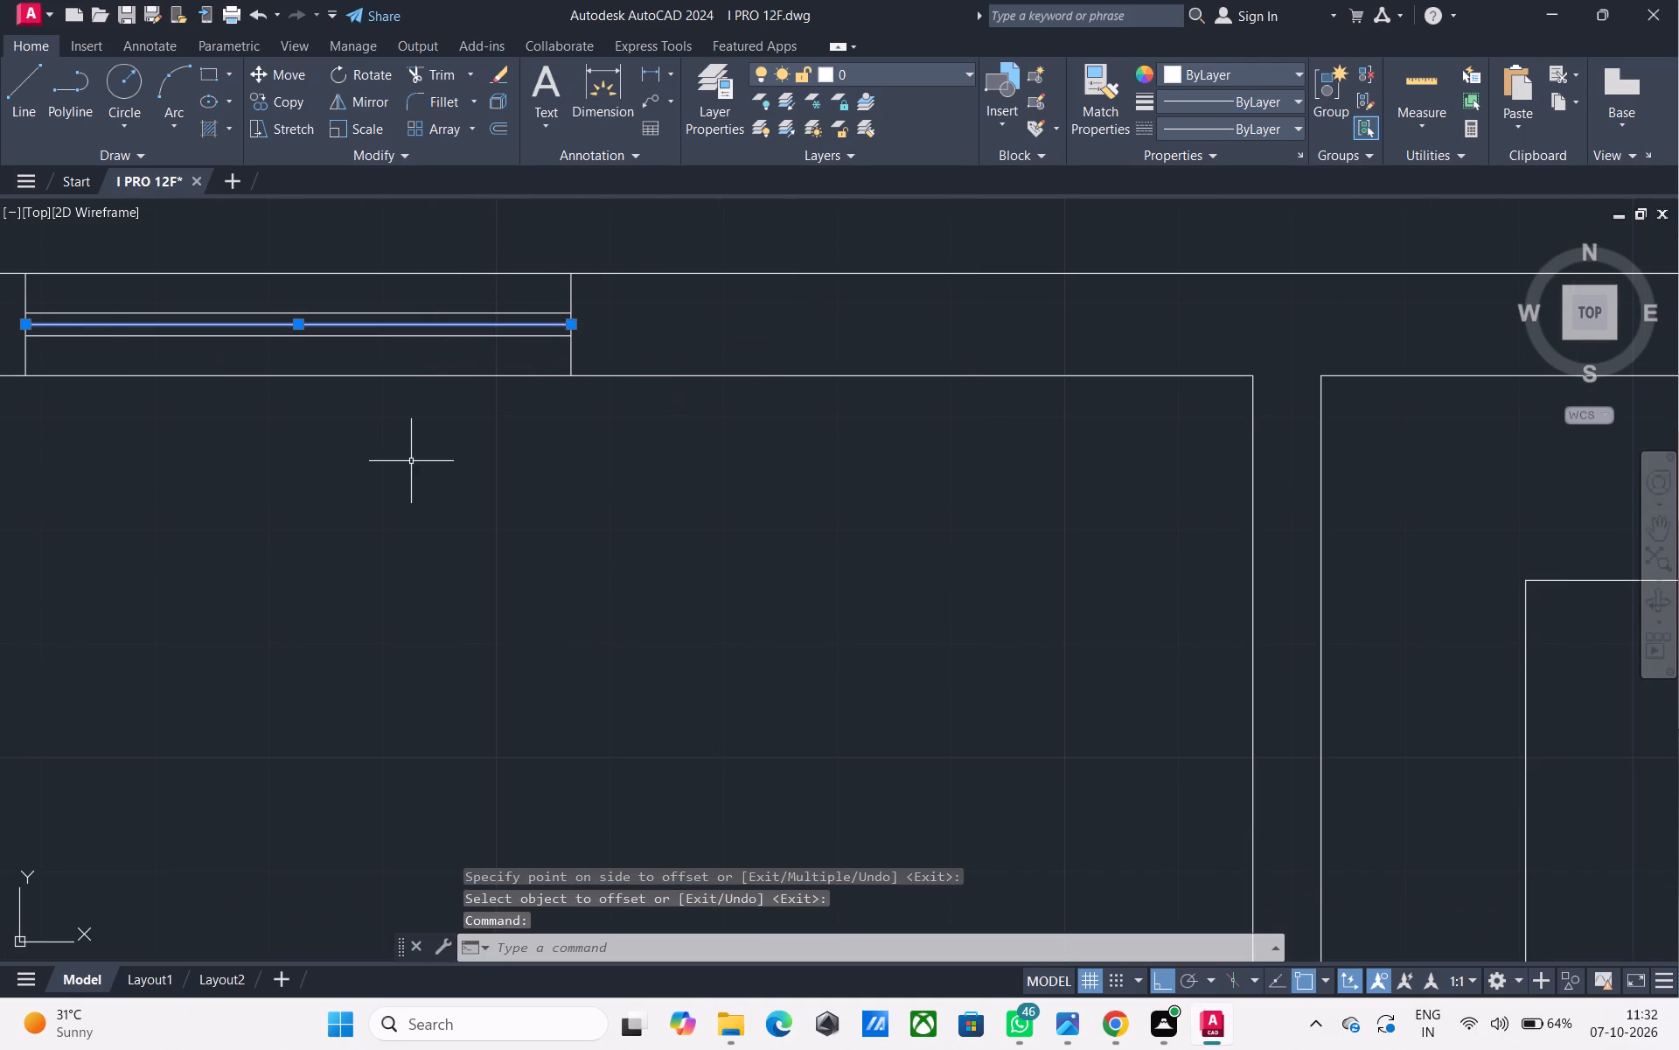
key(Delete)
Copy the four window lines from the upper-left room to the midpoint of the kitchen's top wall, 12'-6" across.
scroll(432, 458, down, 2)
middle_drag(459, 450, 452, 437)
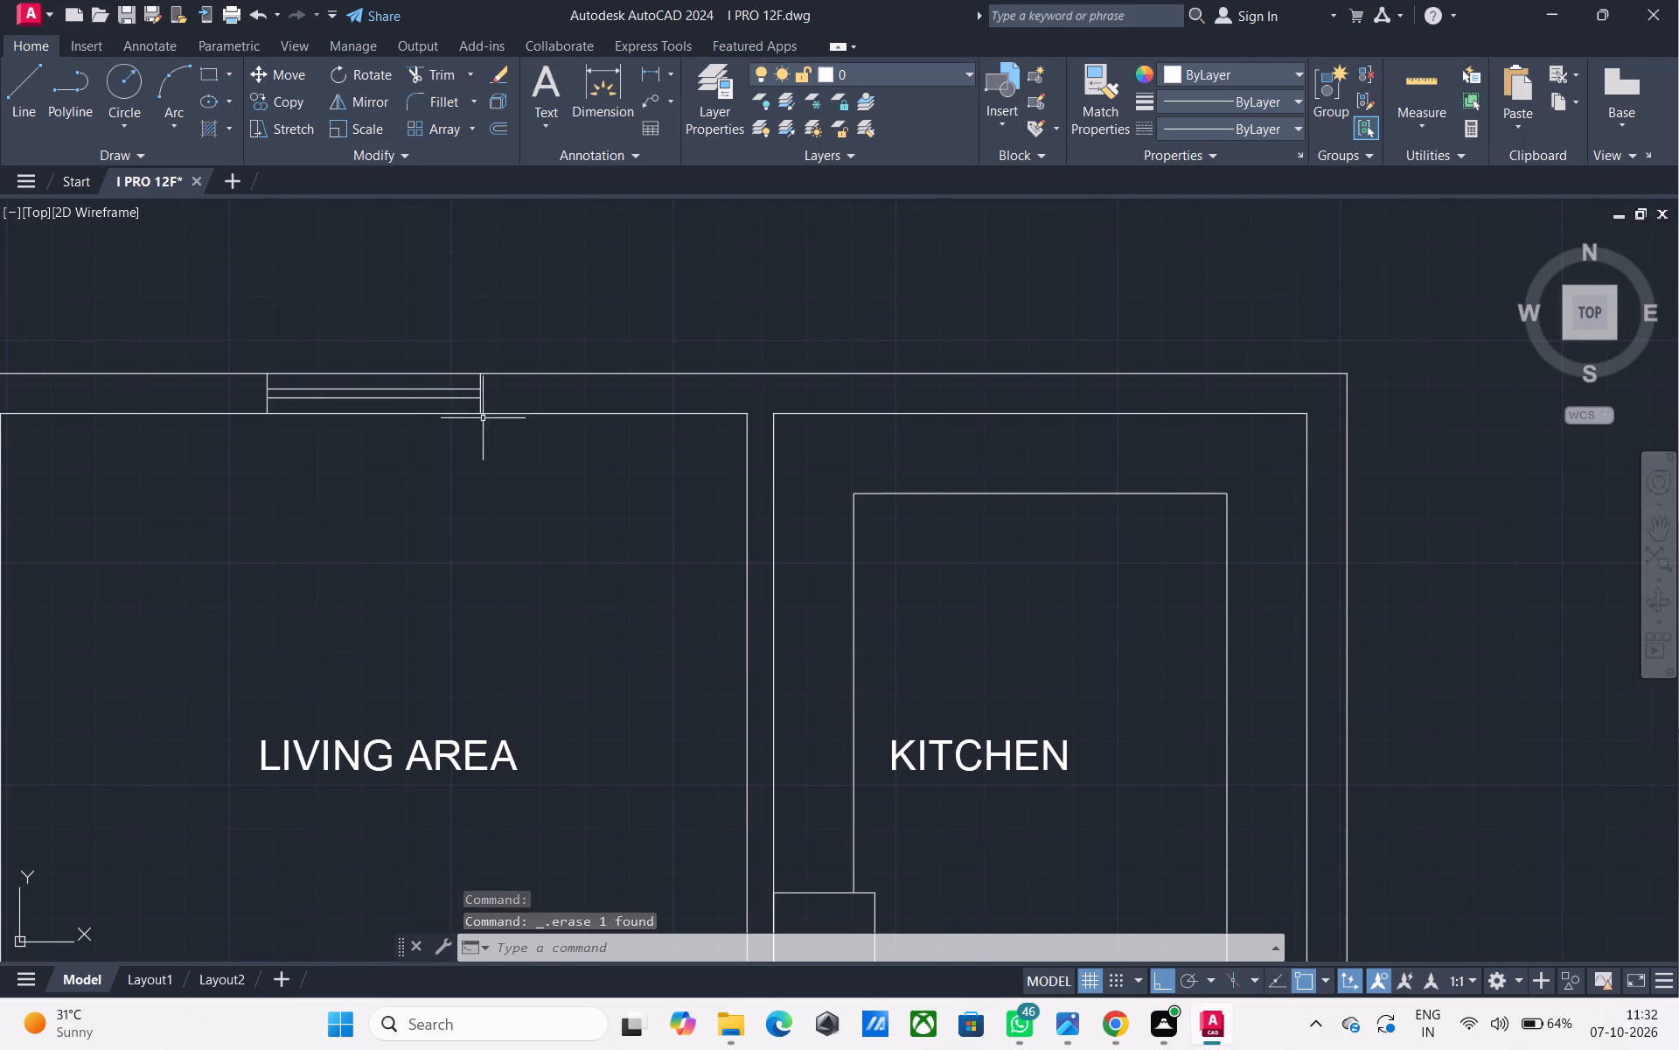
click(218, 350)
click(610, 475)
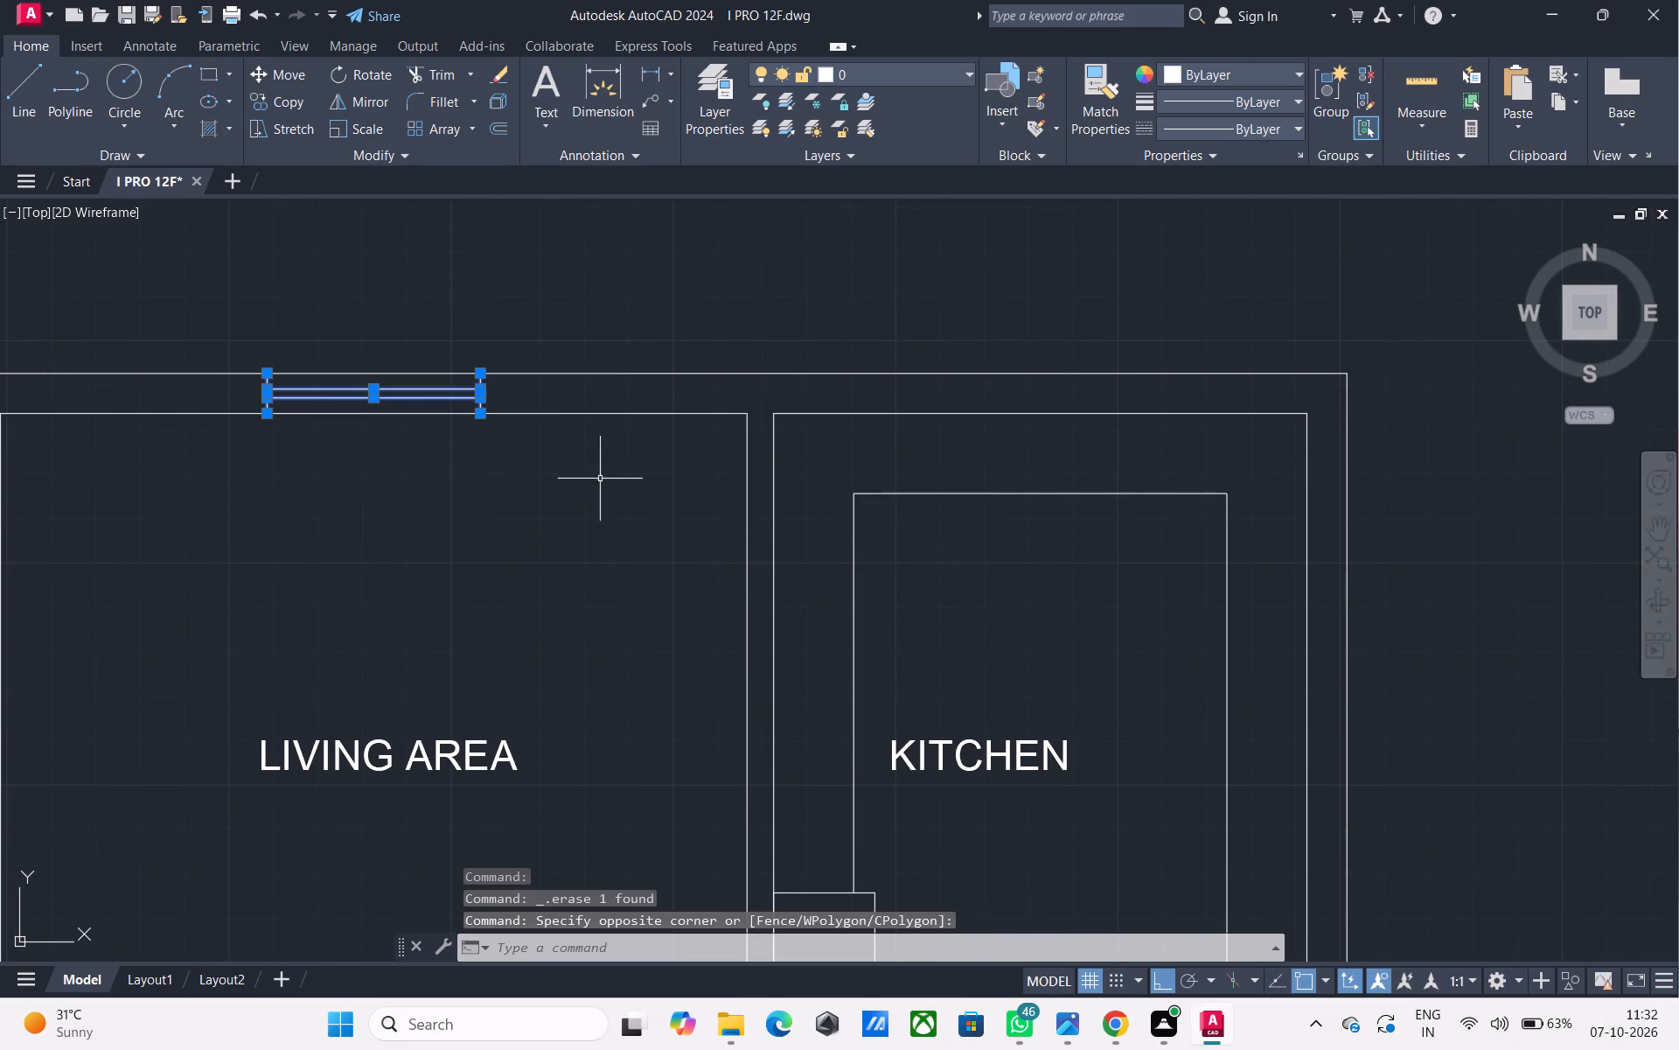
text(CO)
key(space)
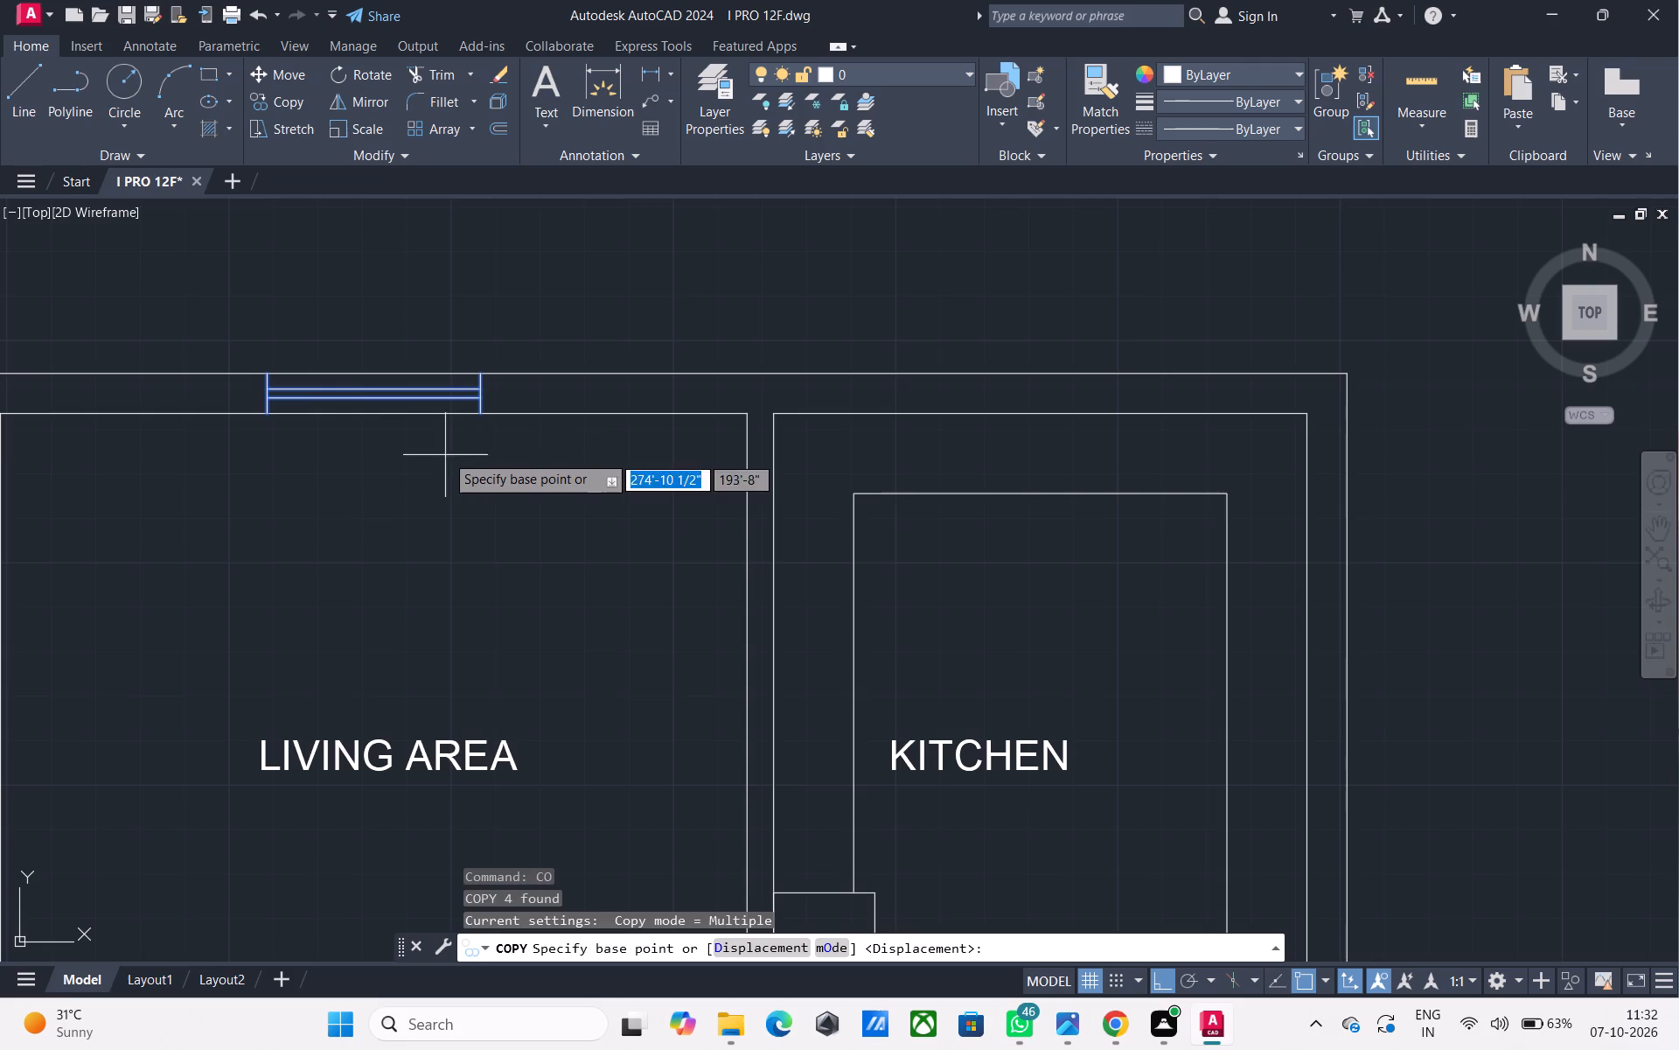
click(370, 412)
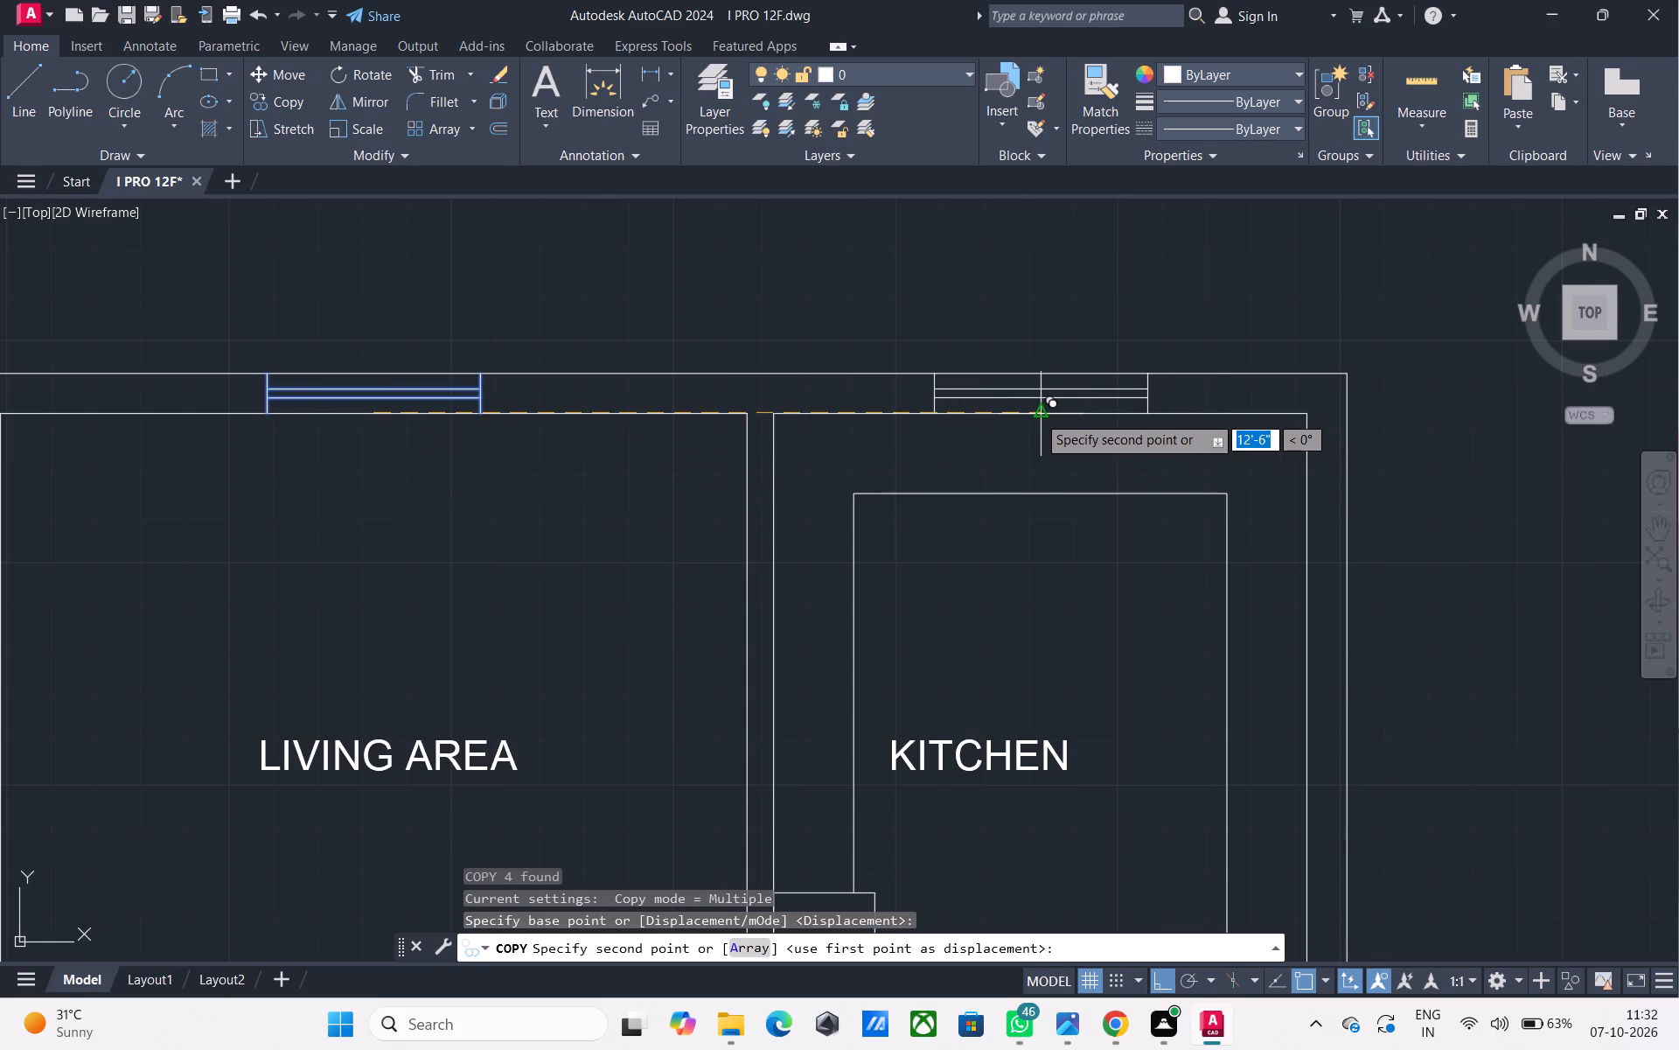
click(1037, 415)
key(Escape)
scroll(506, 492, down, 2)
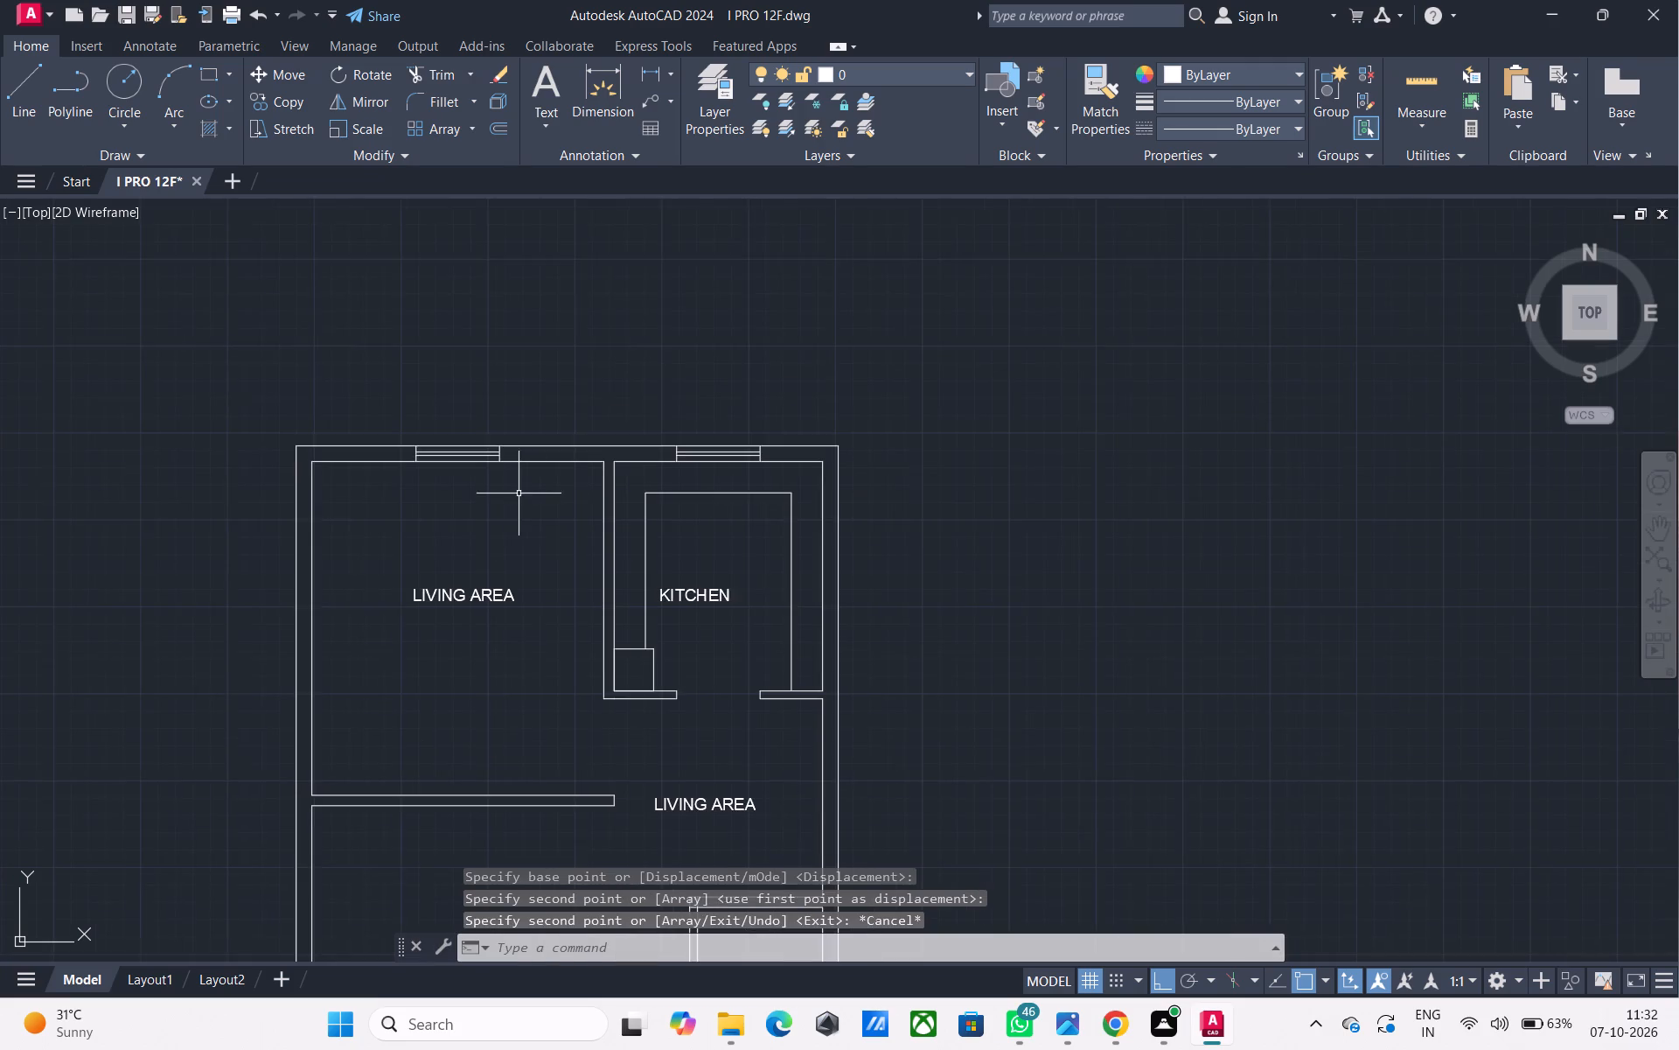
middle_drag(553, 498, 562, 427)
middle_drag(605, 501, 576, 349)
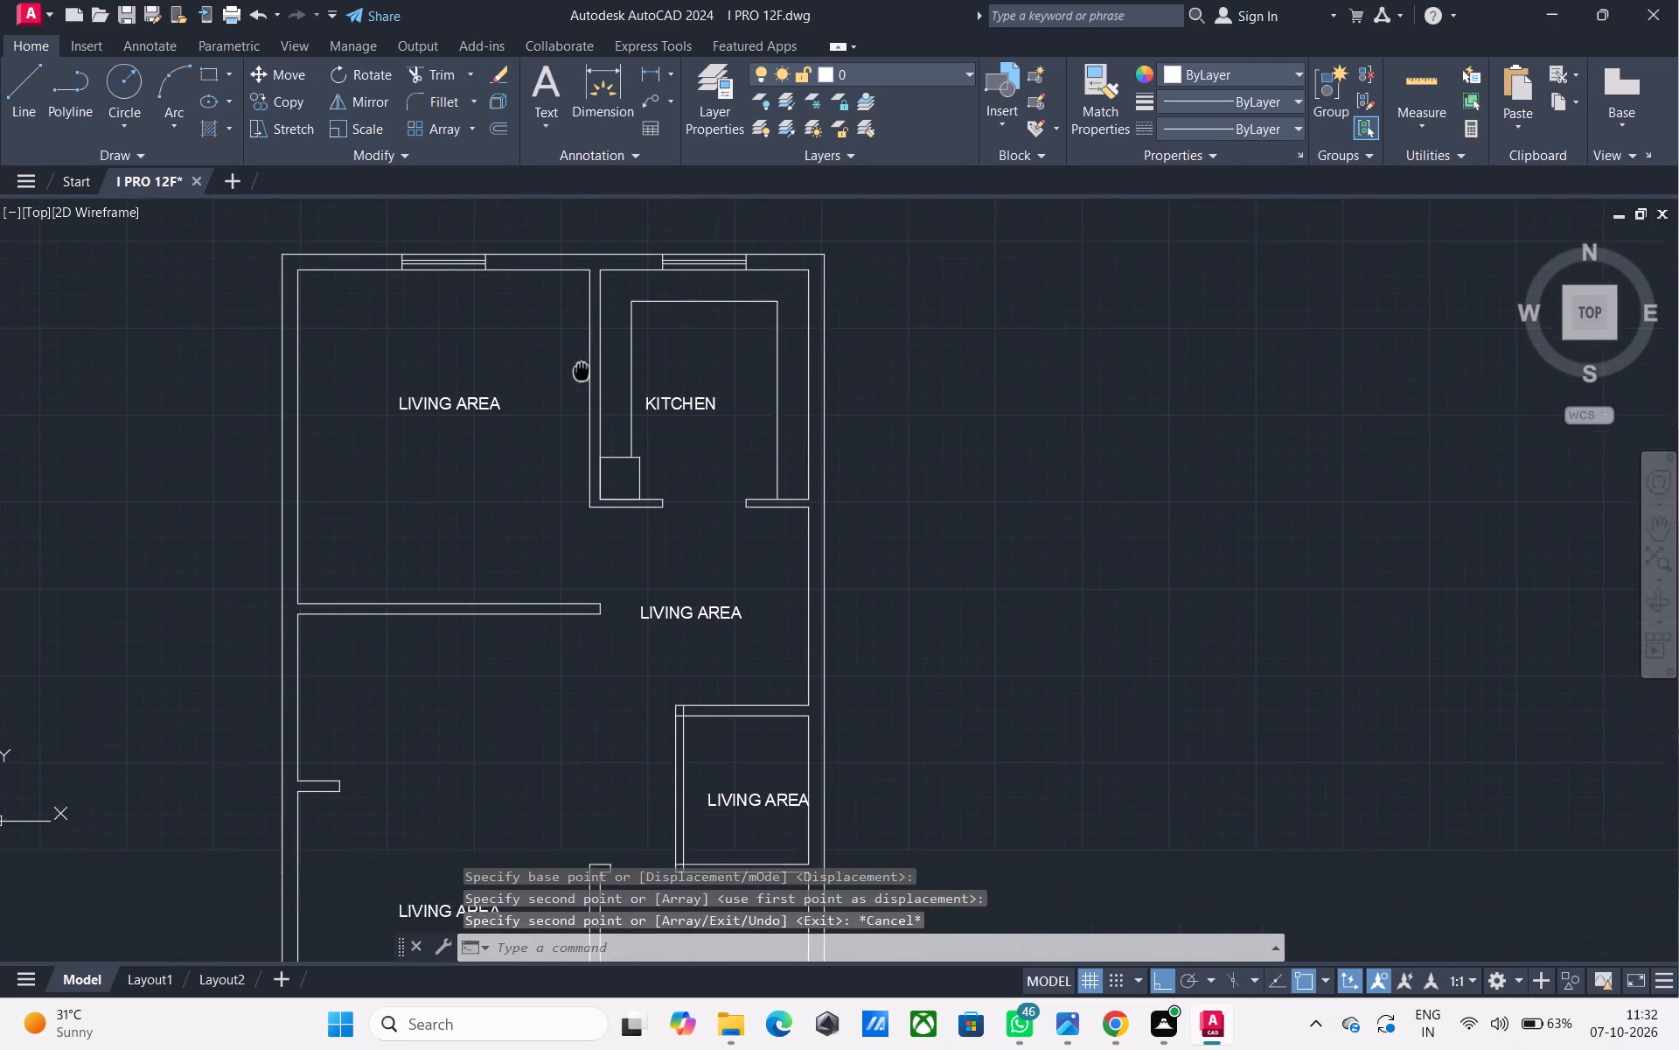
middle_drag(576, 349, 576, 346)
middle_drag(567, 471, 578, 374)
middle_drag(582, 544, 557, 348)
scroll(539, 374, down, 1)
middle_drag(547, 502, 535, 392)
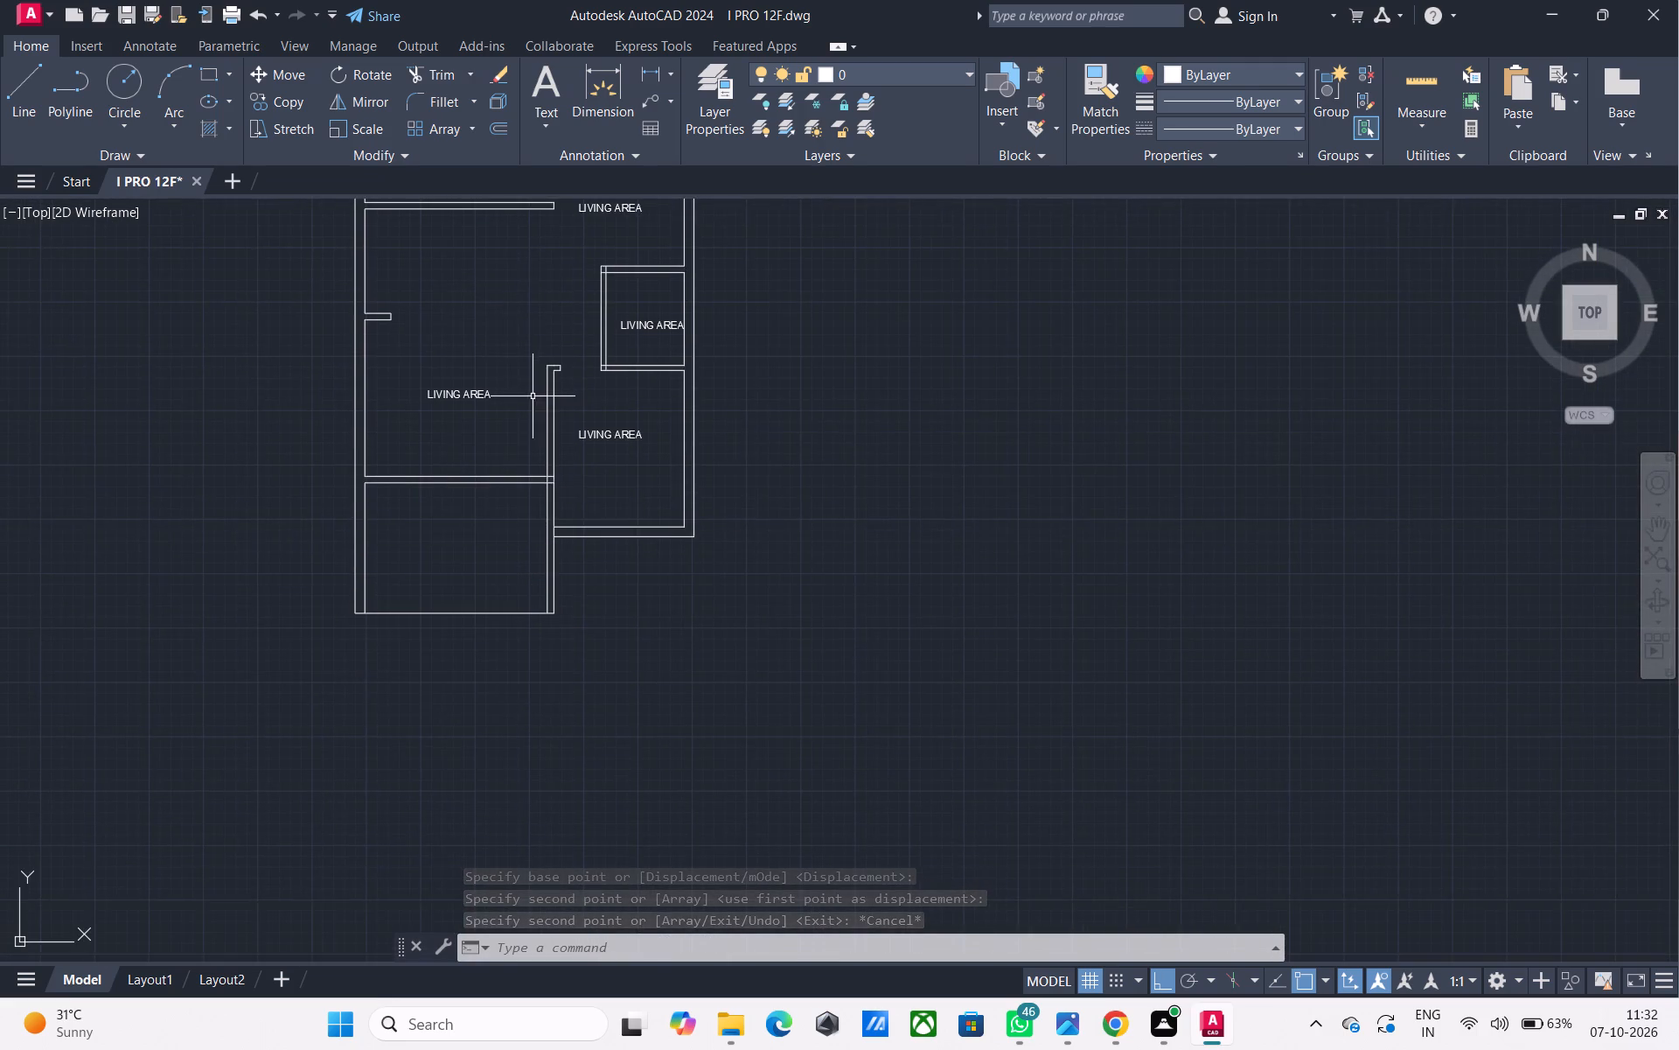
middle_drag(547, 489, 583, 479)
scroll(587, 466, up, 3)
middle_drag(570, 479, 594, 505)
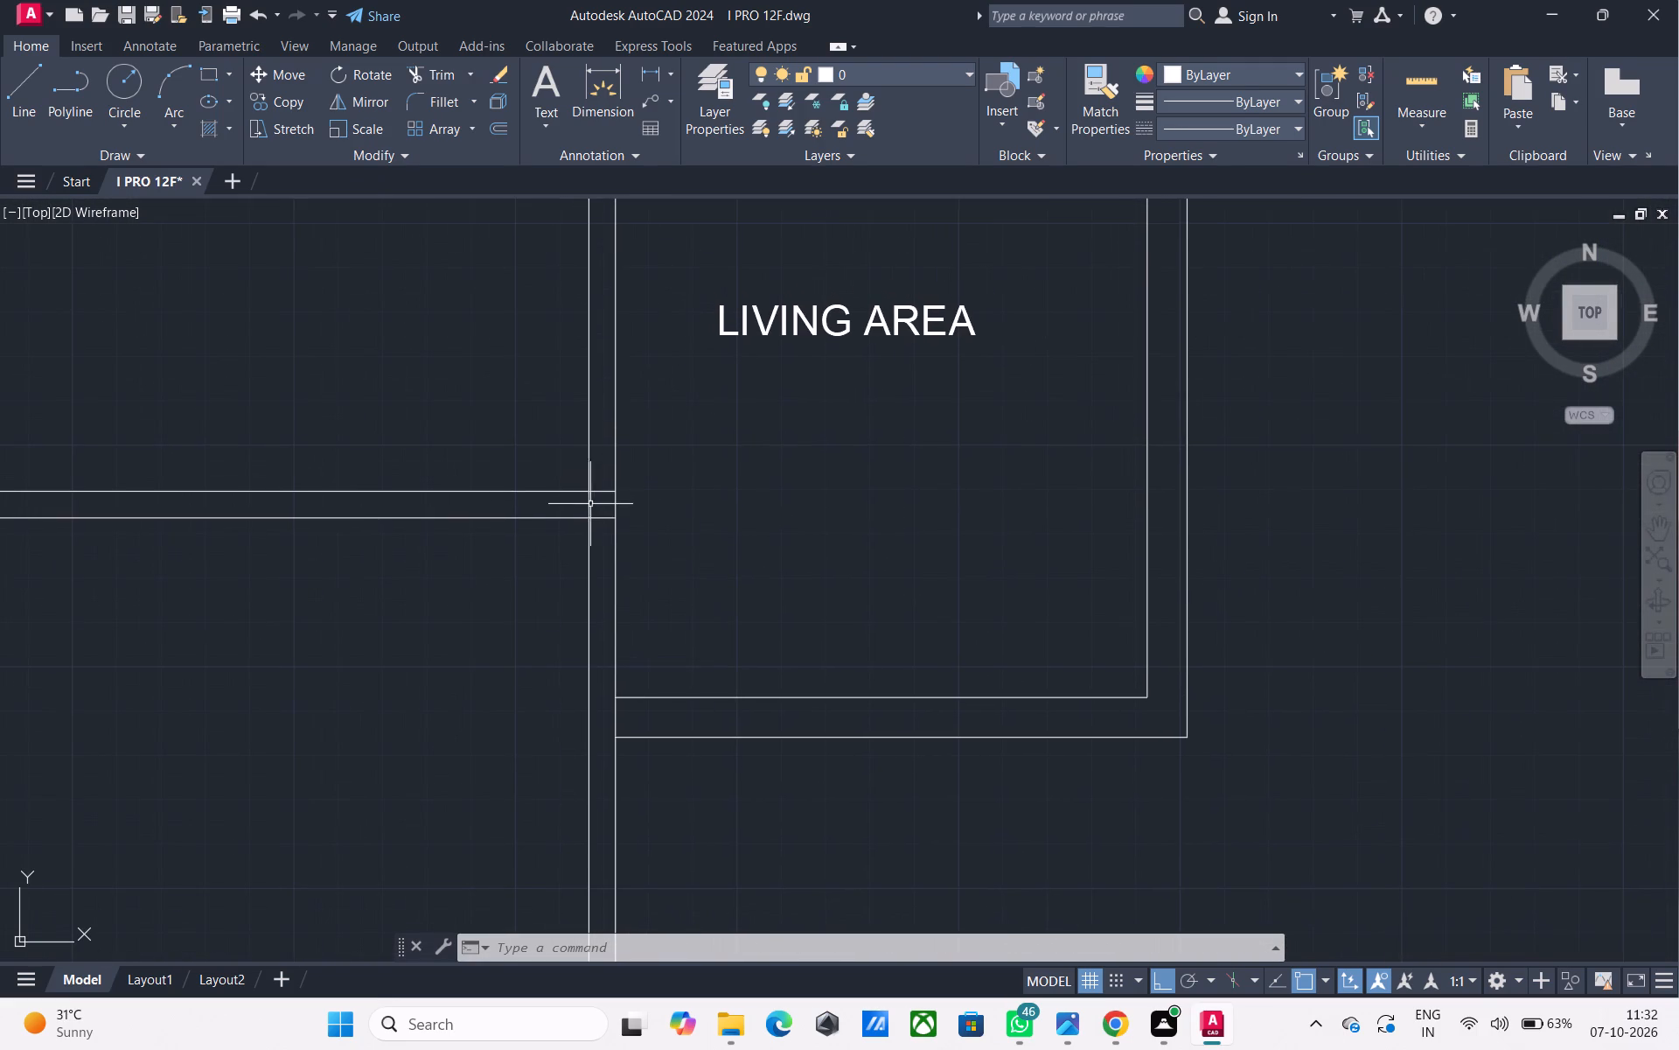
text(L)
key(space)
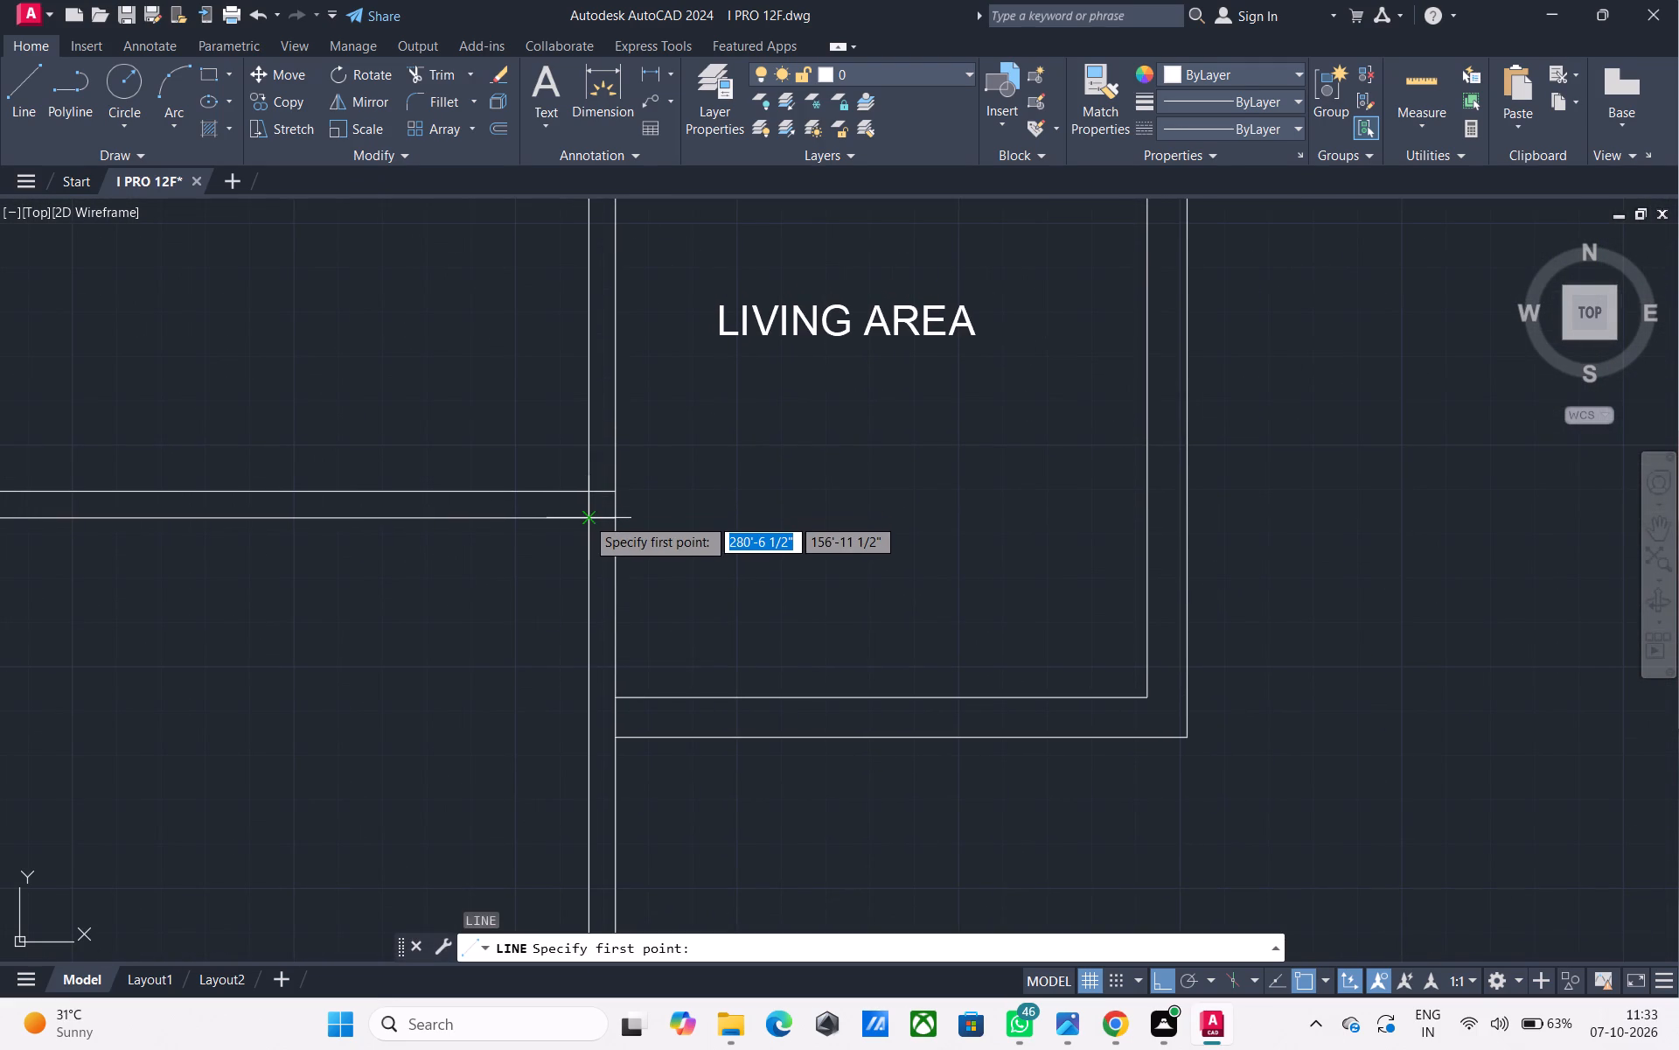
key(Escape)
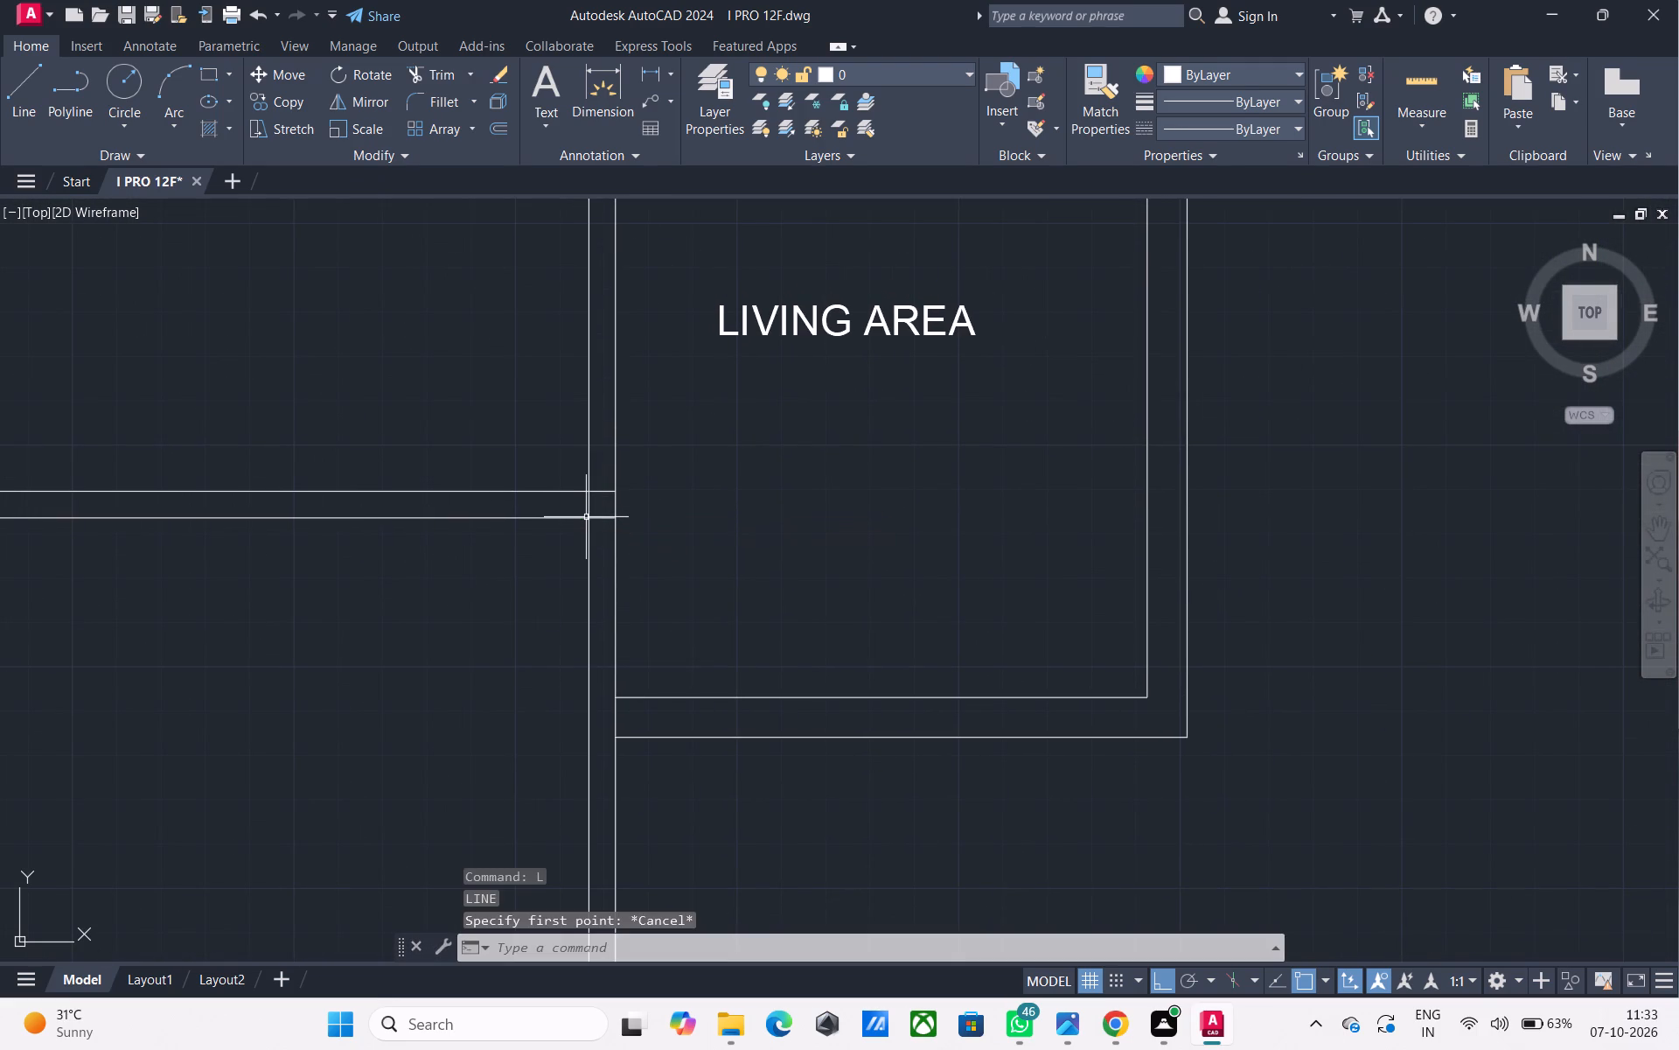
Trim the vertical partition's left line between the two horizontal wall lines at the lower-left room's junction.
text(TR)
key(space)
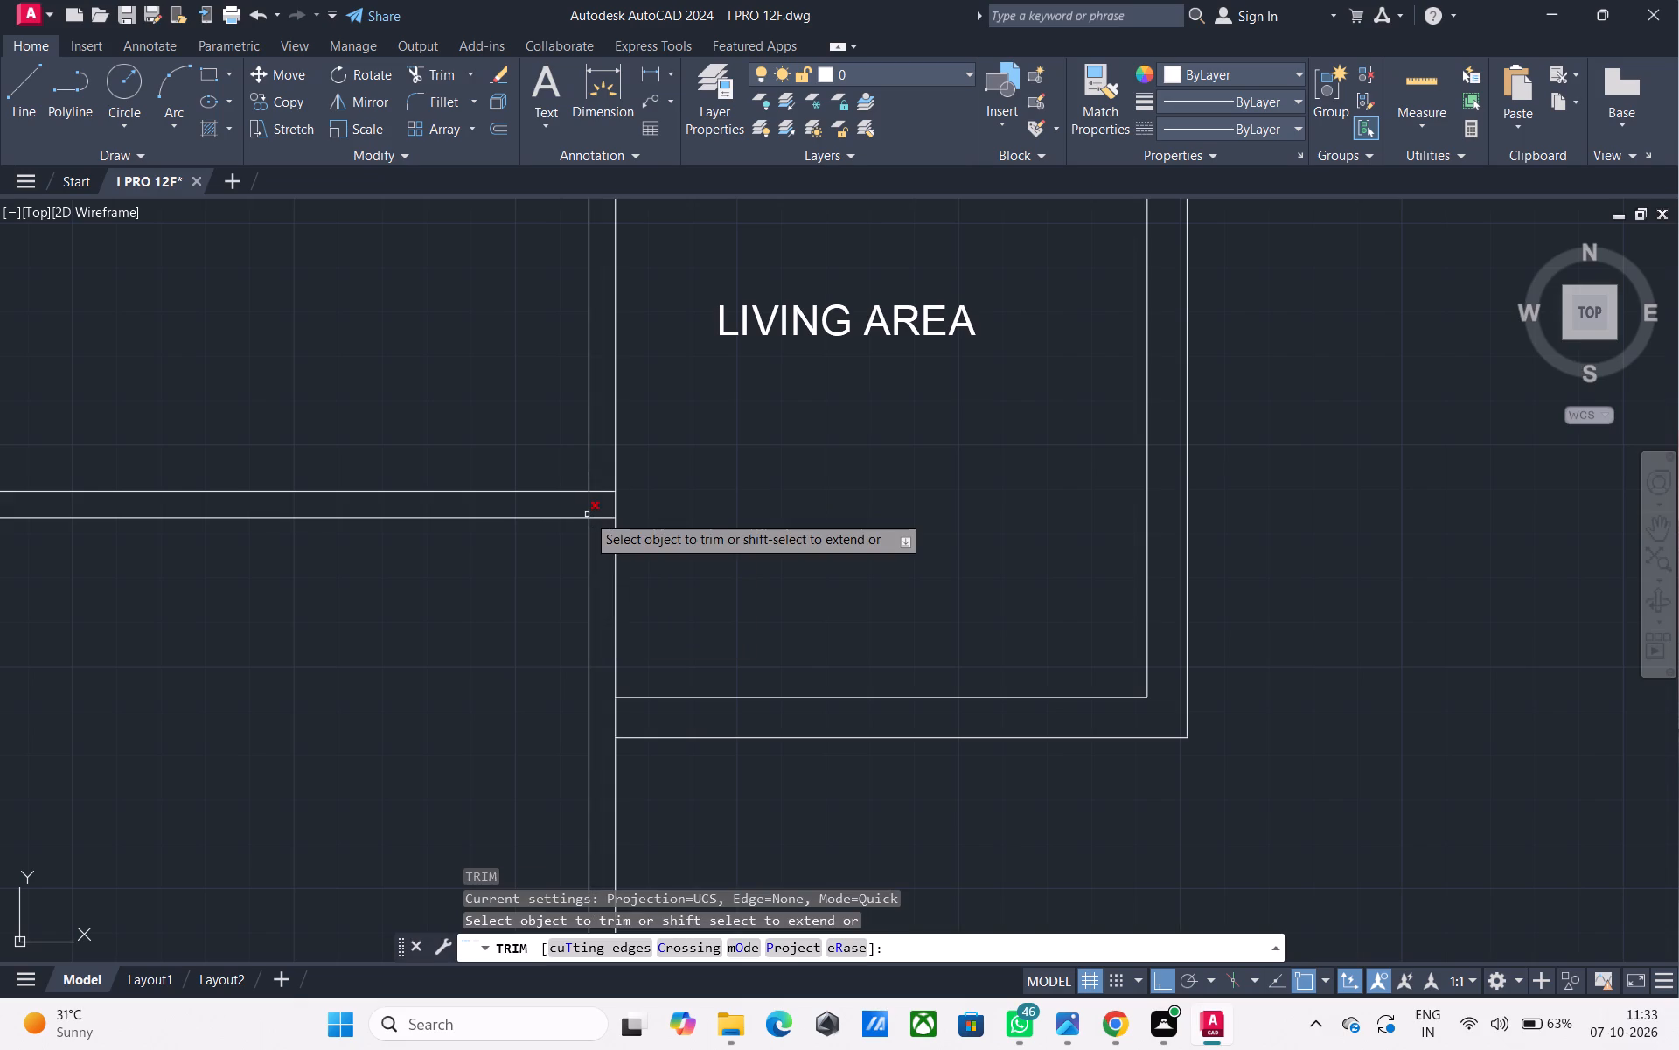
click(587, 513)
key(Escape)
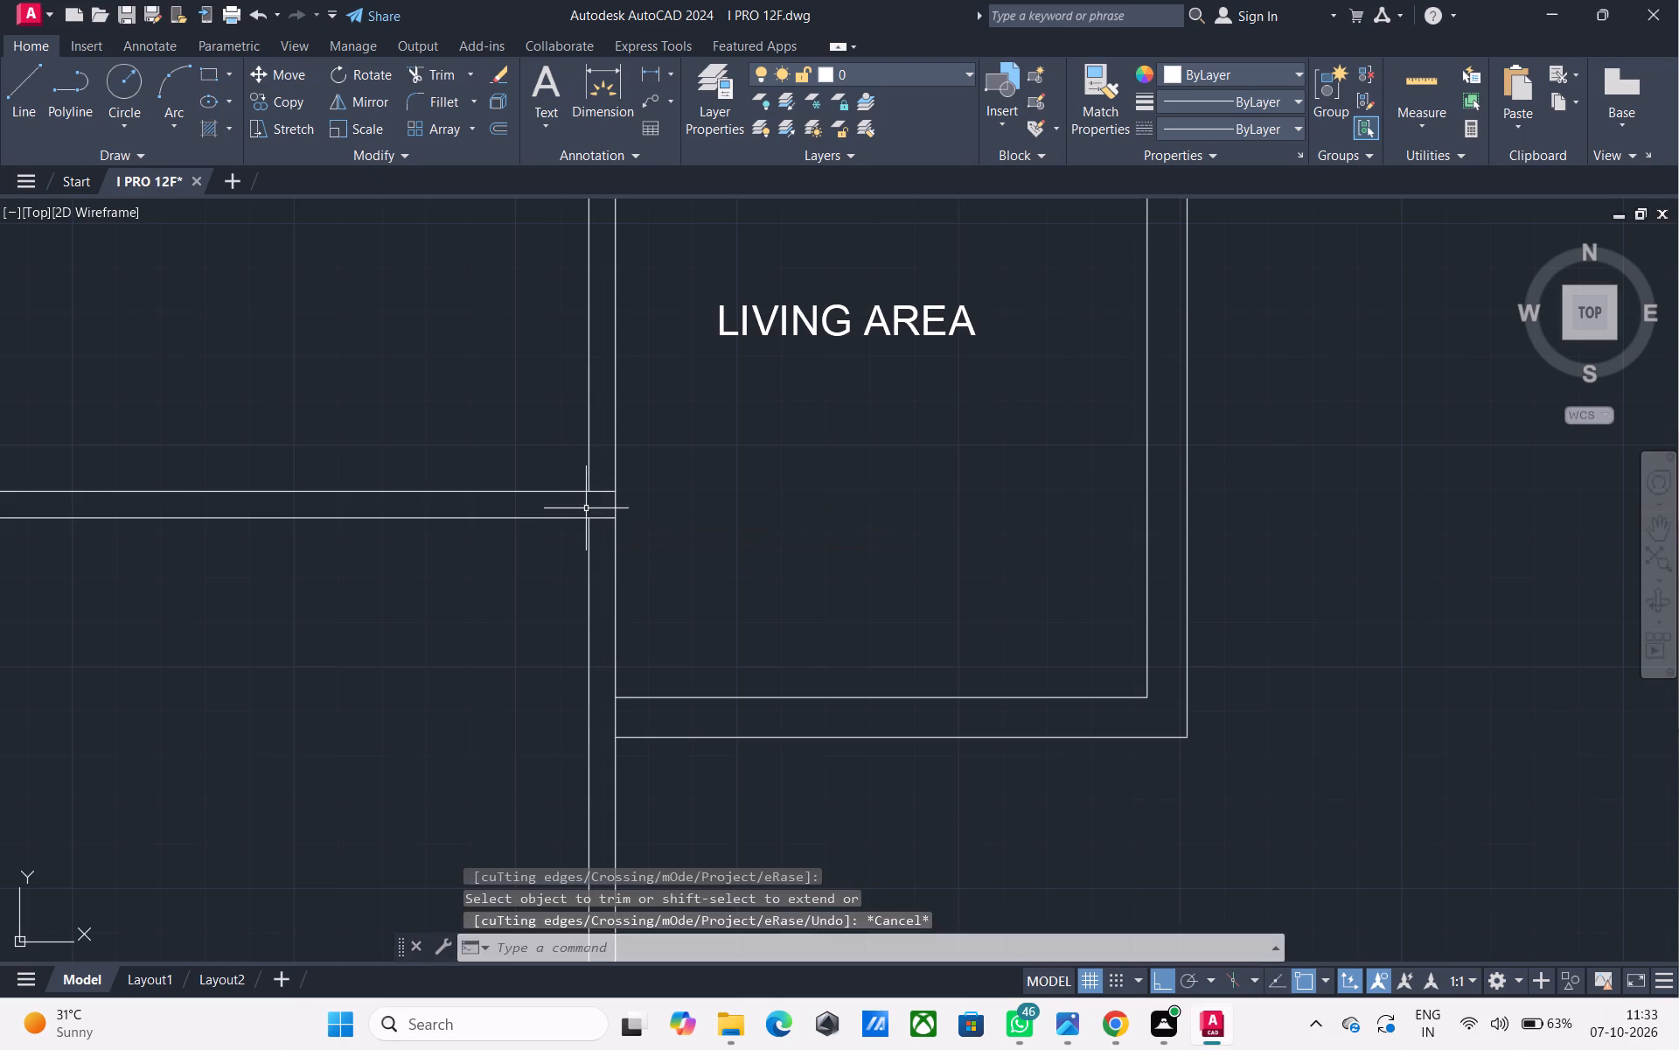
Draw a short closing line across the lower-left room's horizontal wall at the vertical partition's left face.
text(L)
key(space)
click(589, 515)
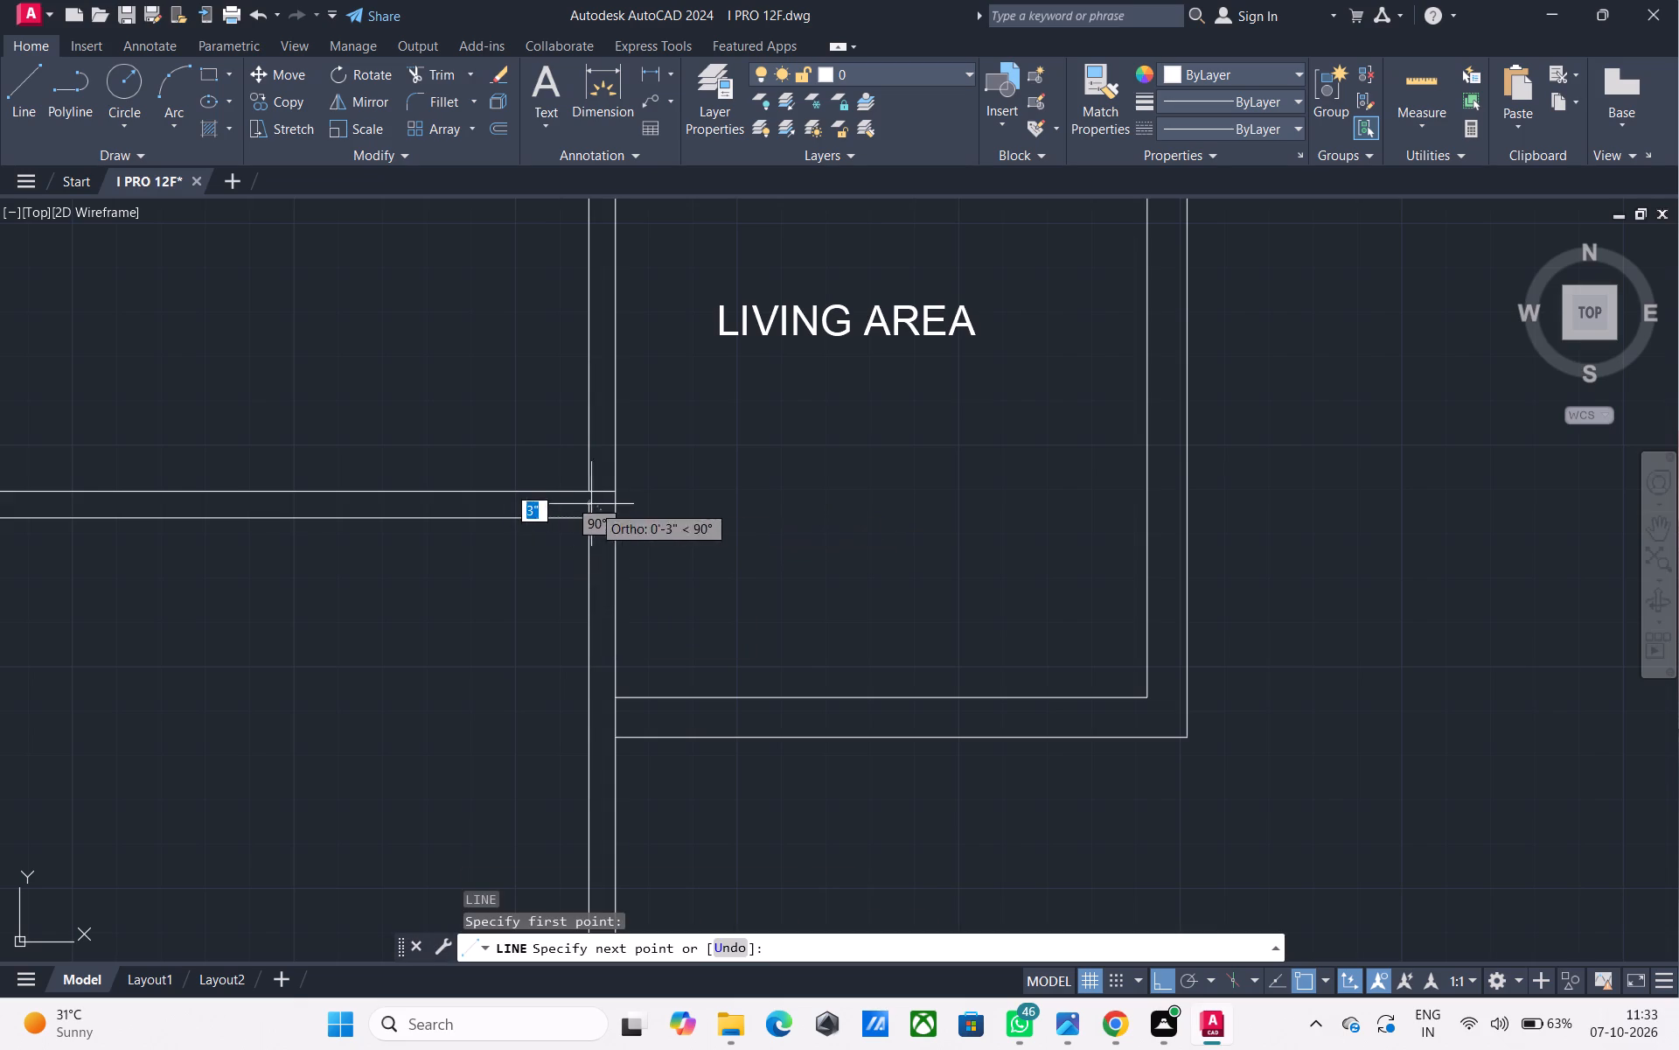
click(589, 493)
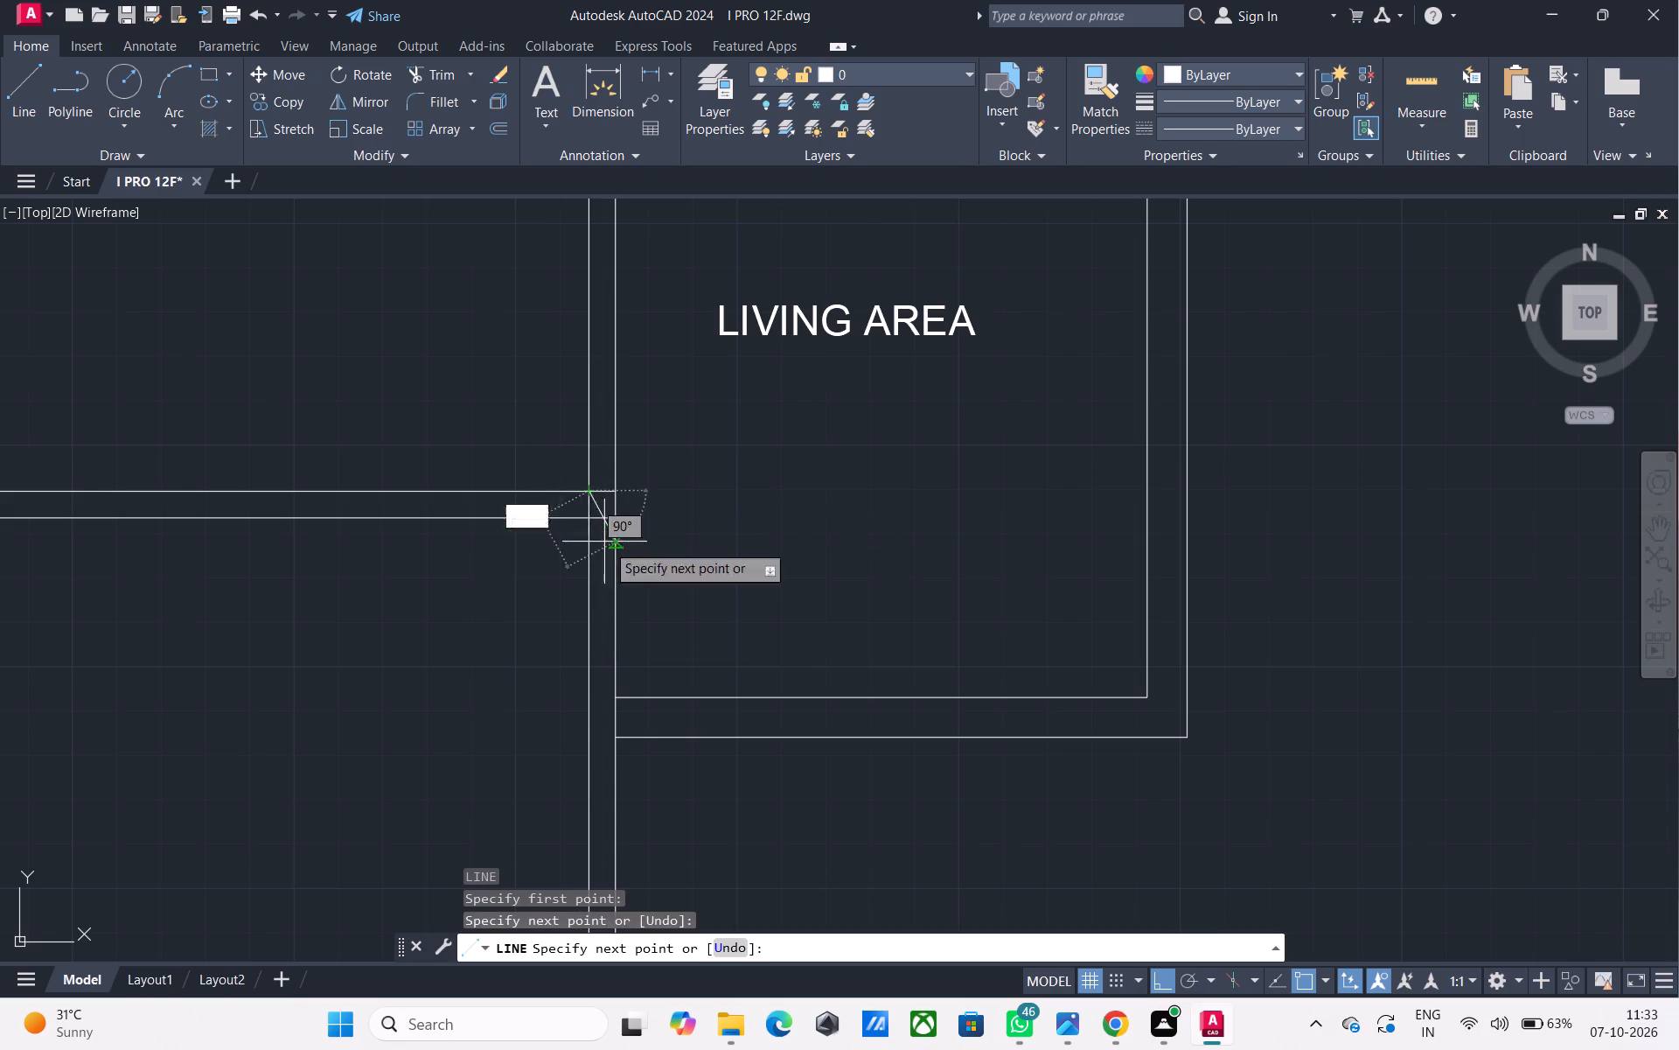
key(Escape)
Offset the short closing line 6" along the wall away from the partition, and offset that copy 4' further to mark a door opening.
text(O)
key(space)
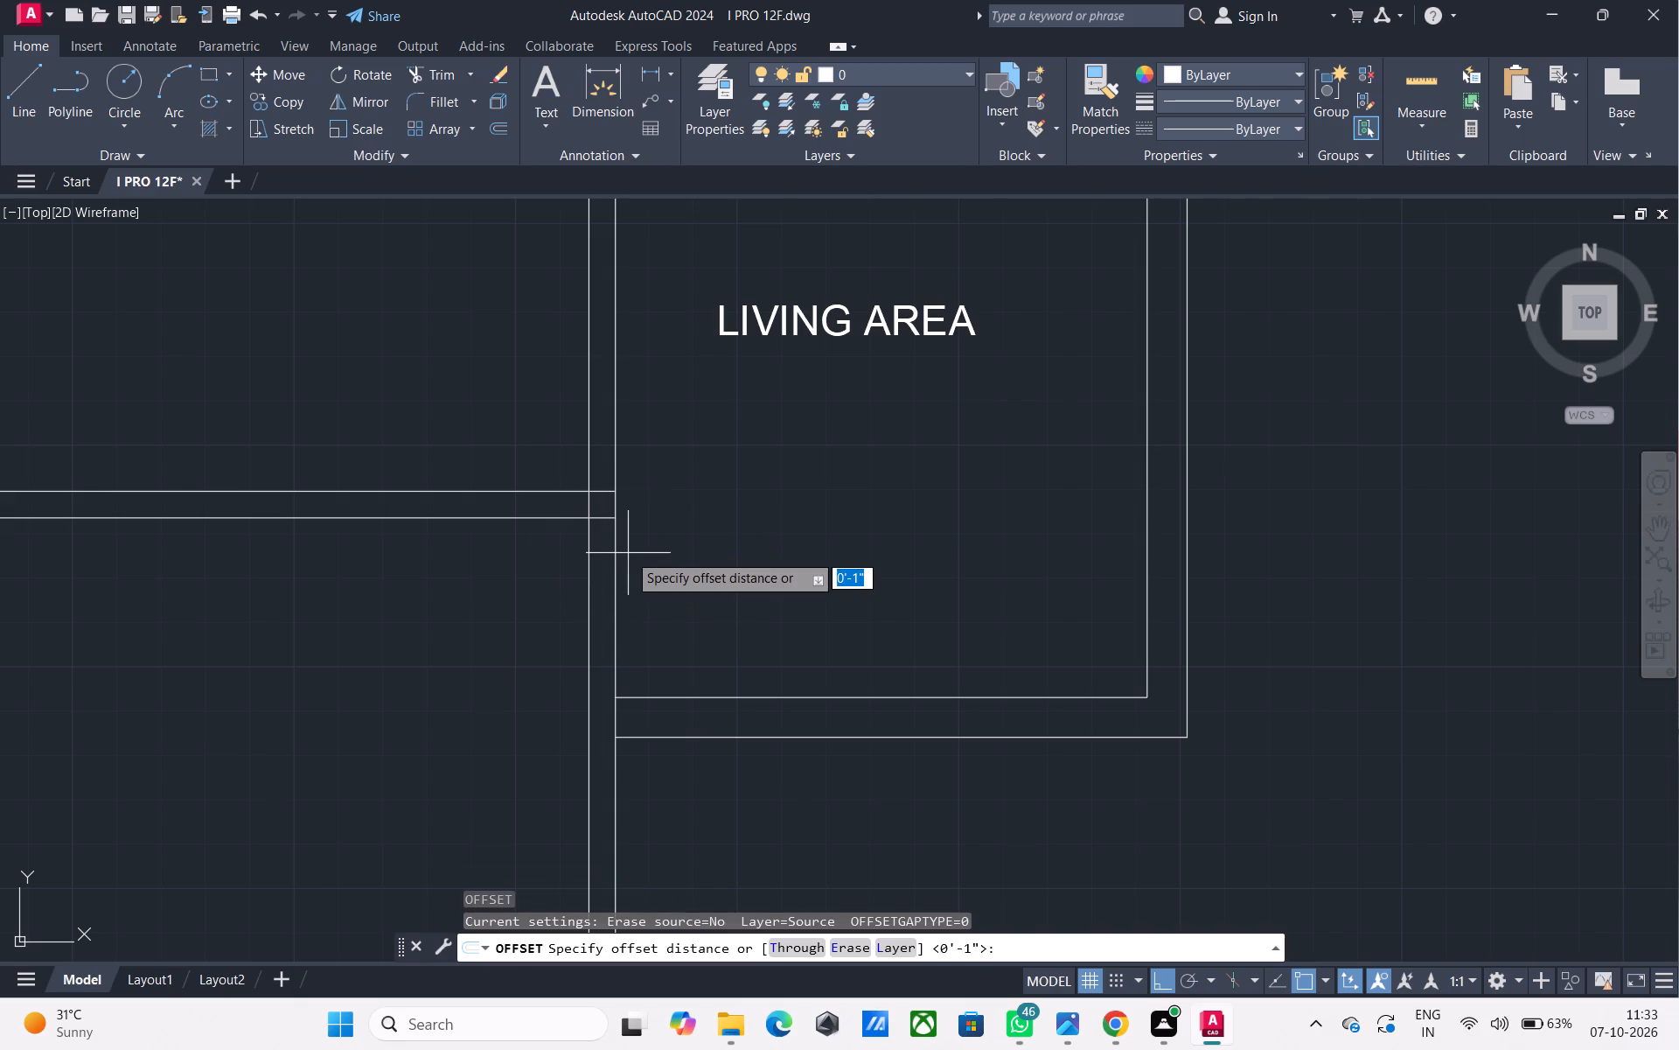
text(6")
key(Return)
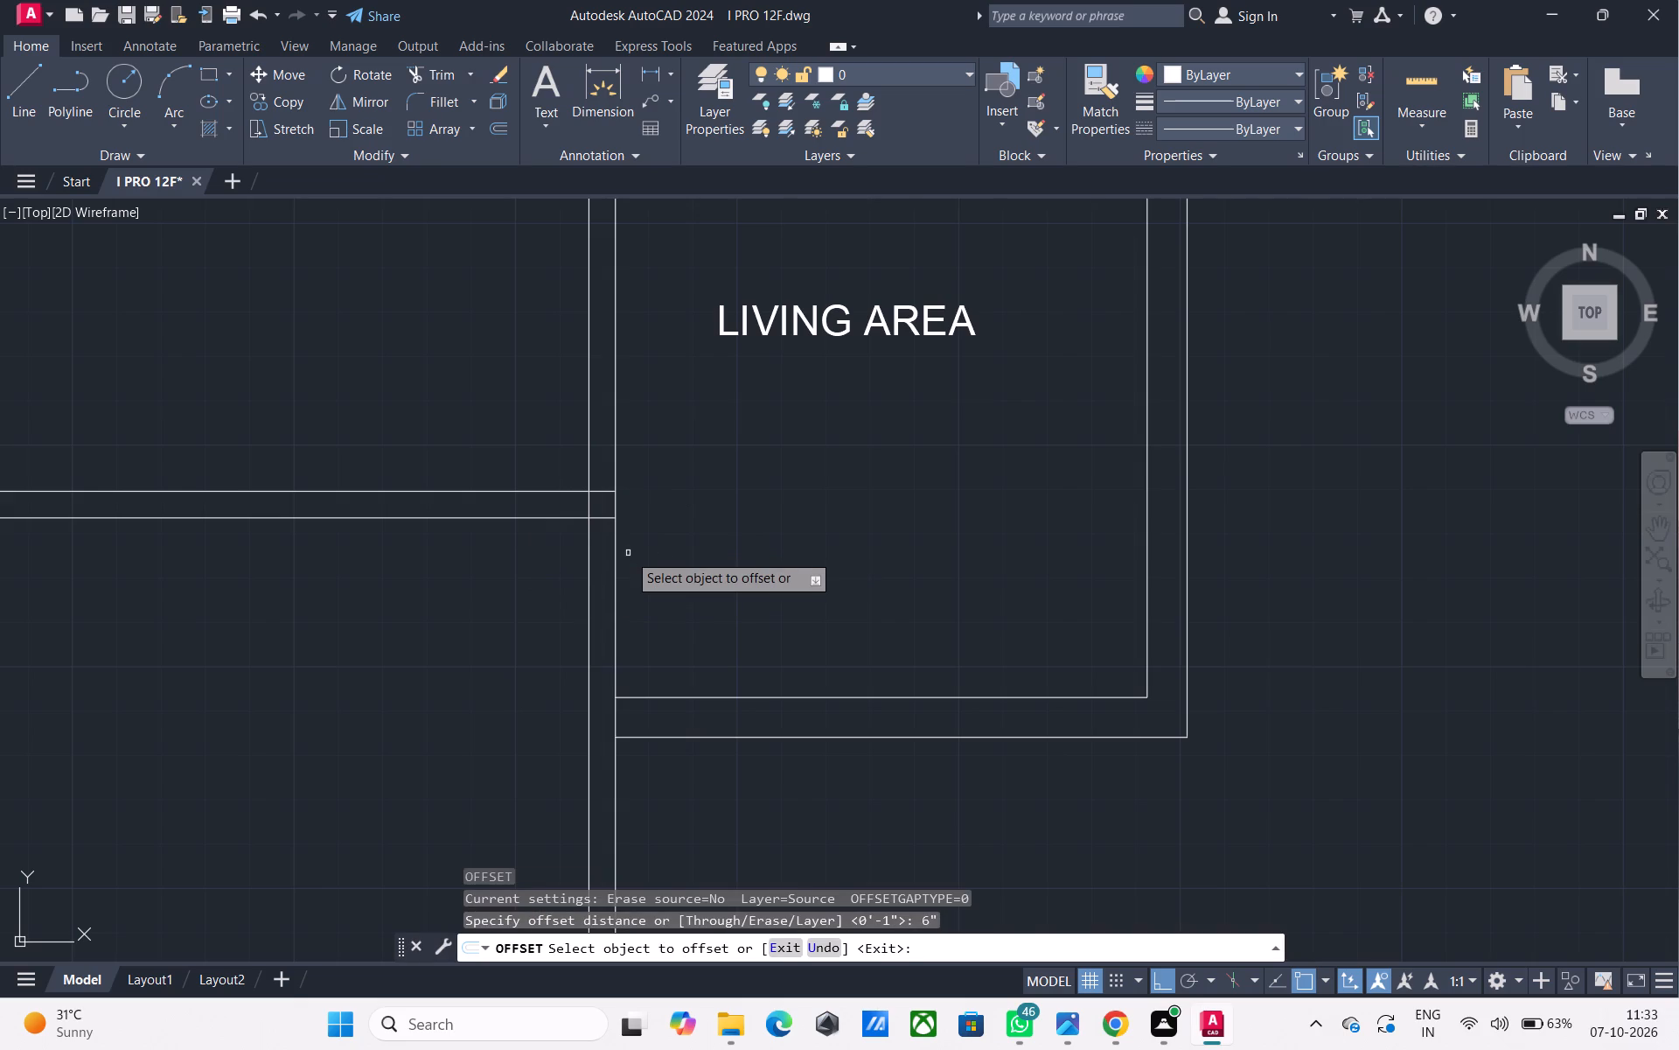
click(589, 512)
drag(421, 493, 387, 496)
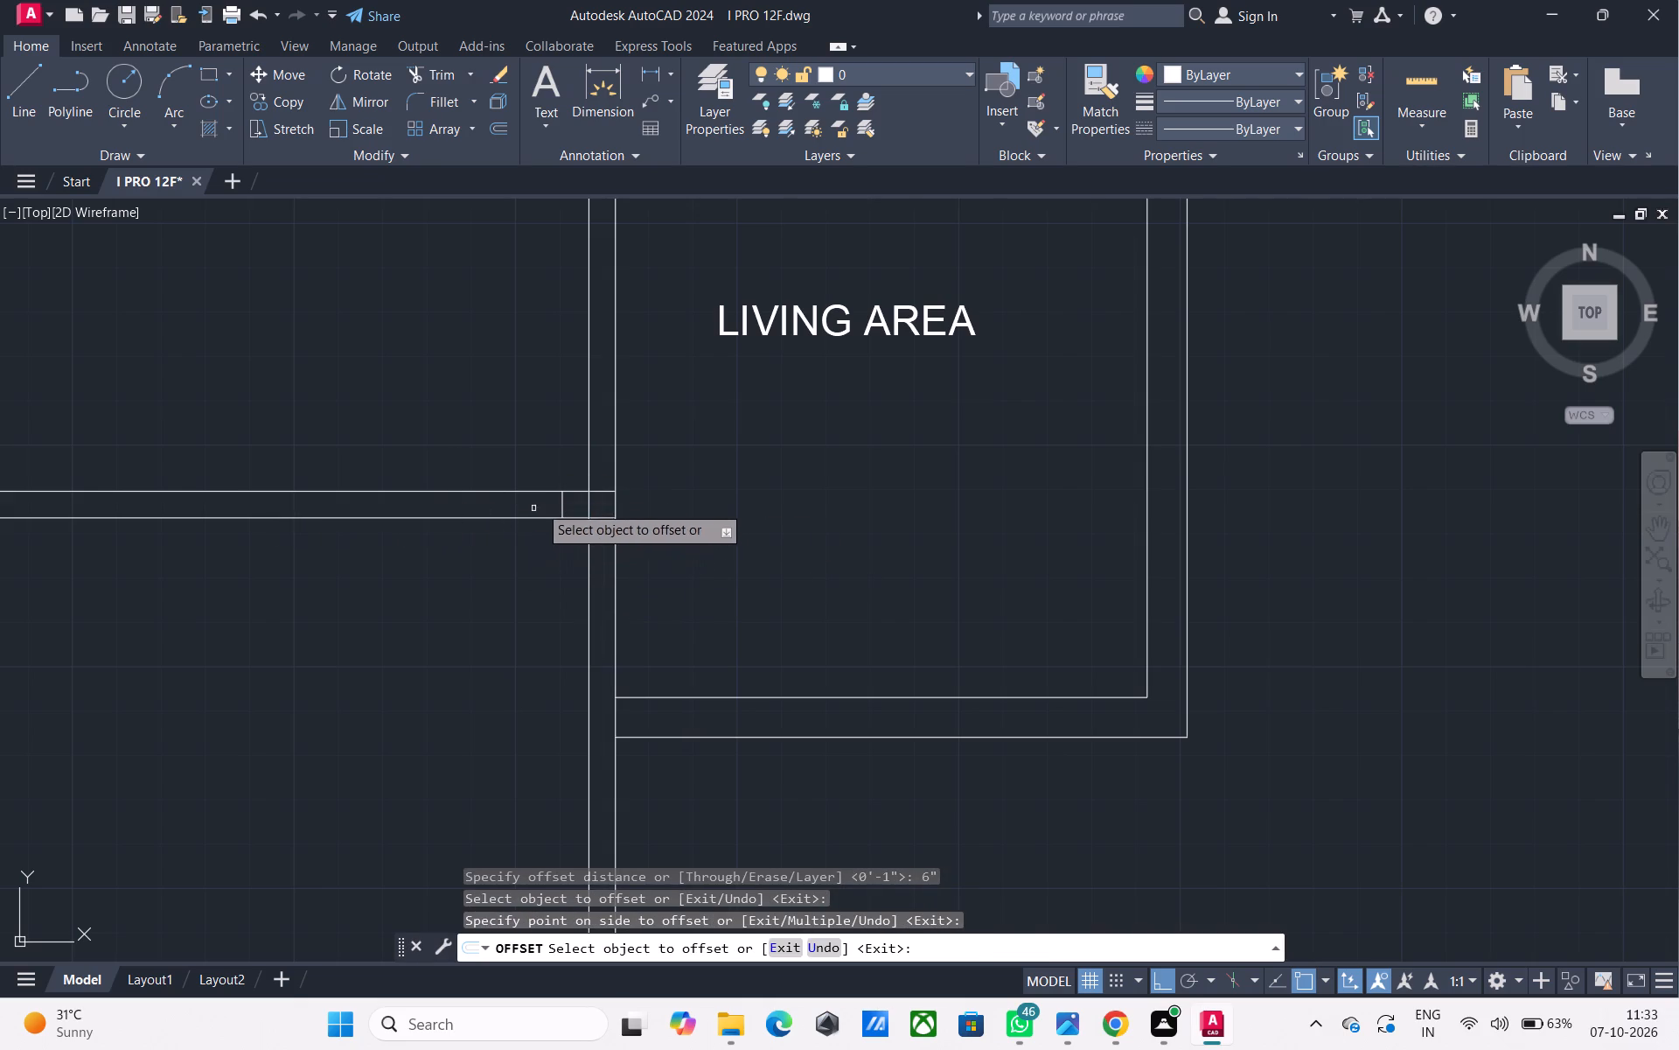
click(564, 504)
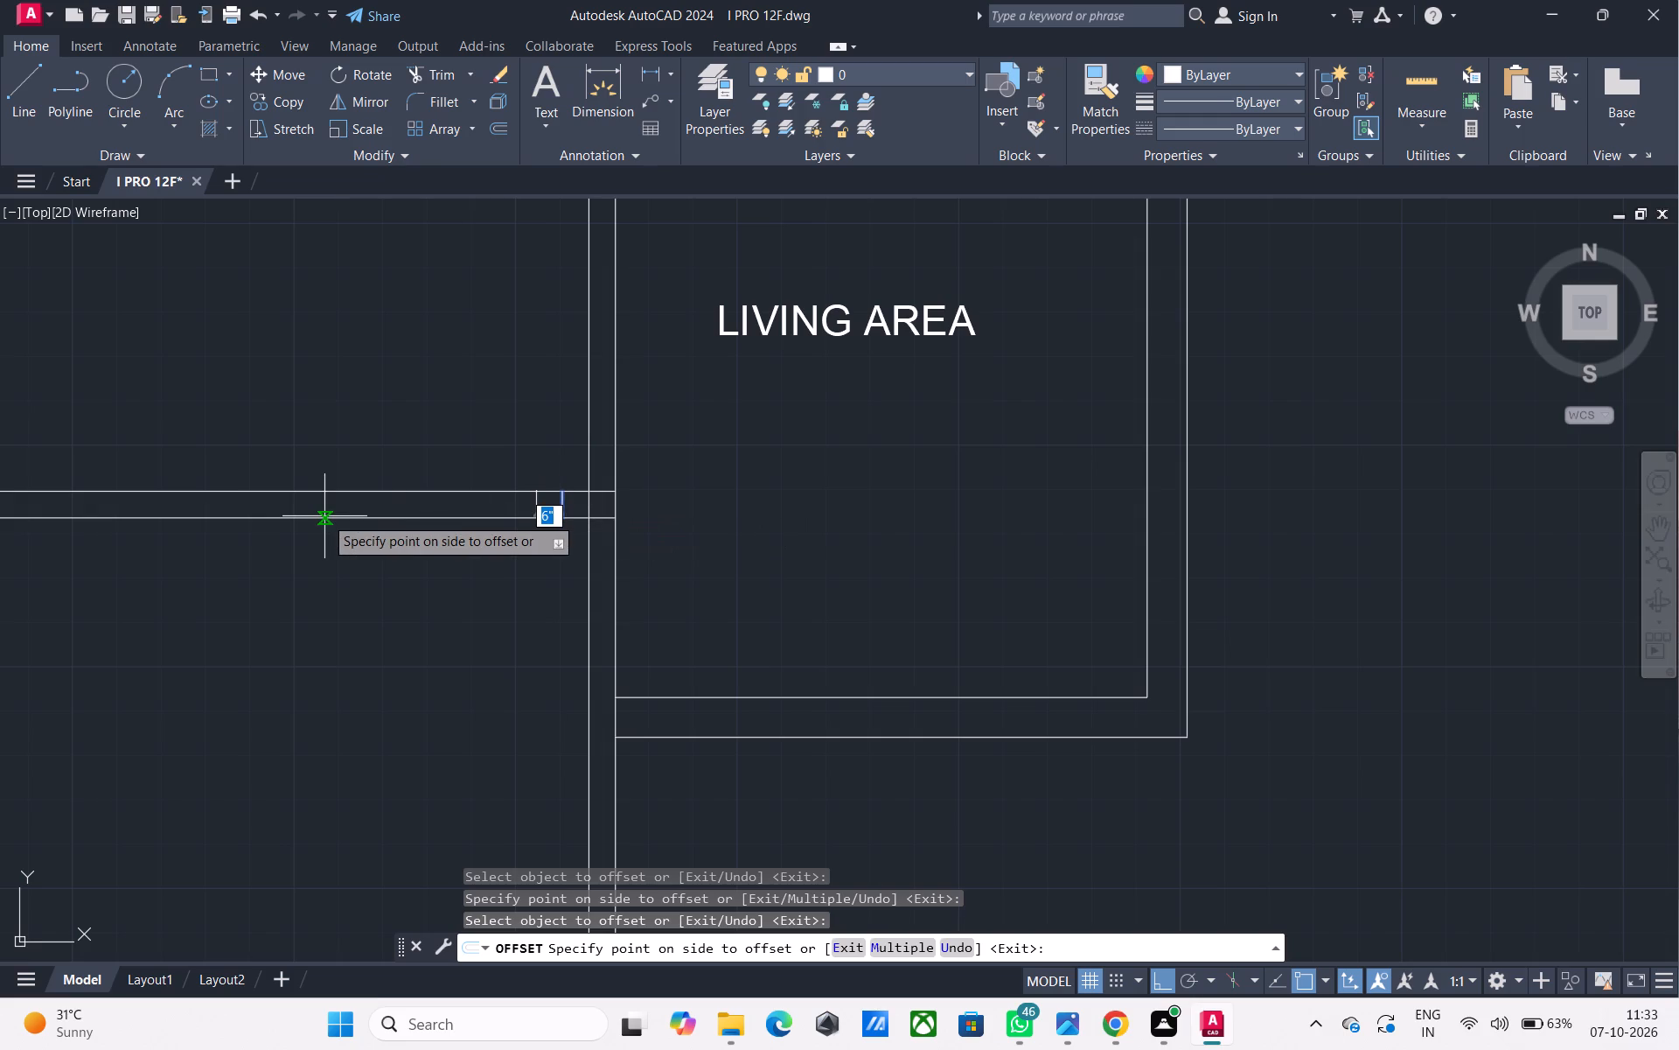
text(4')
key(Return)
key(Escape)
Trim the two horizontal wall lines between the 4' jamb lines to open the doorway above the lower-left room.
text(TR)
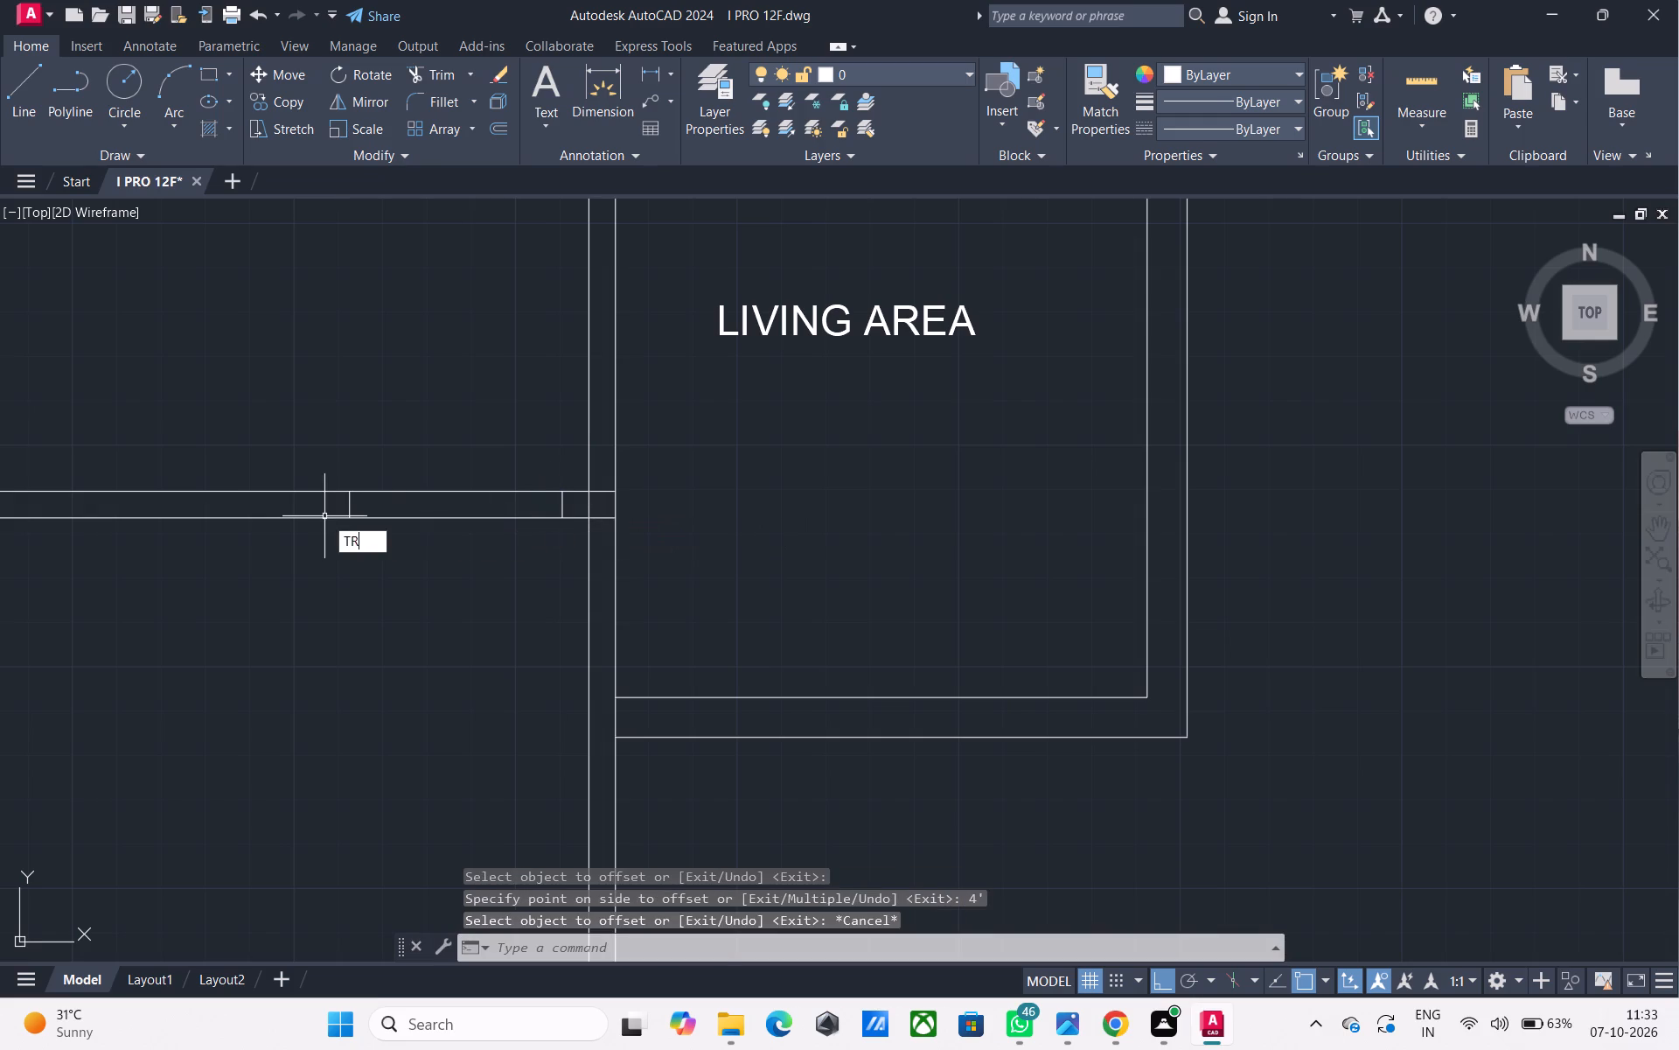
key(space)
click(428, 549)
click(446, 484)
scroll(462, 458, down, 3)
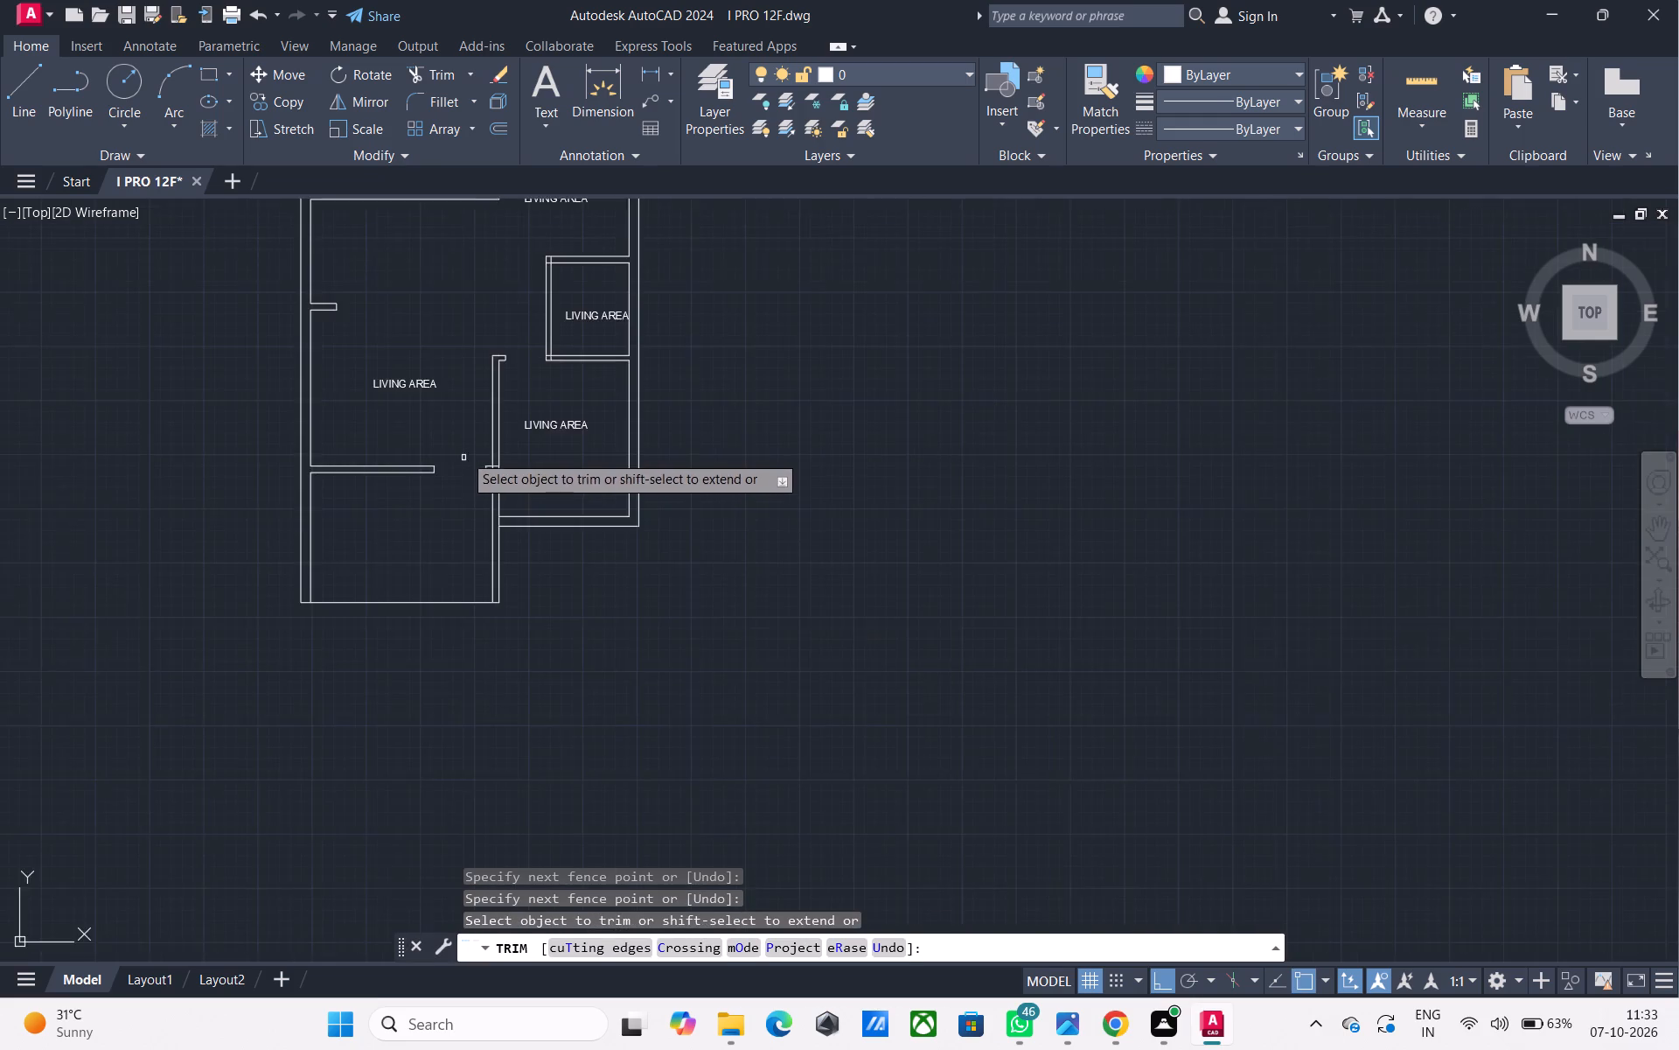
middle_drag(466, 458, 461, 564)
middle_drag(403, 460, 416, 540)
key(Escape)
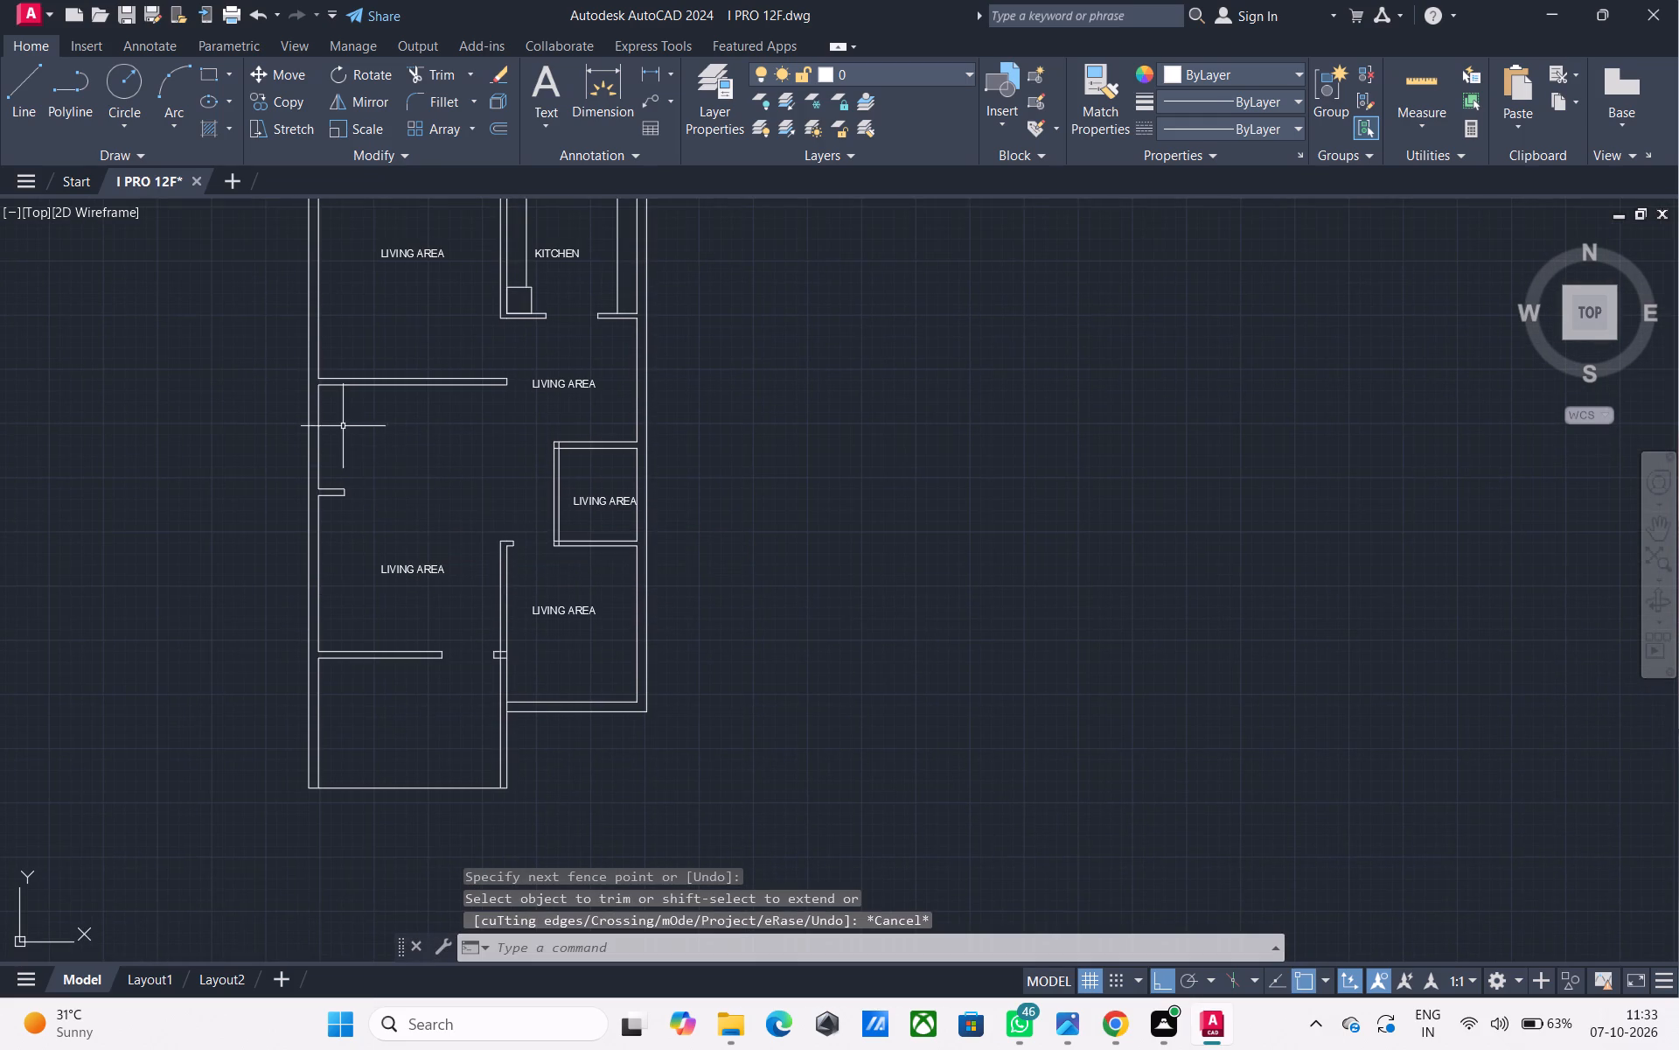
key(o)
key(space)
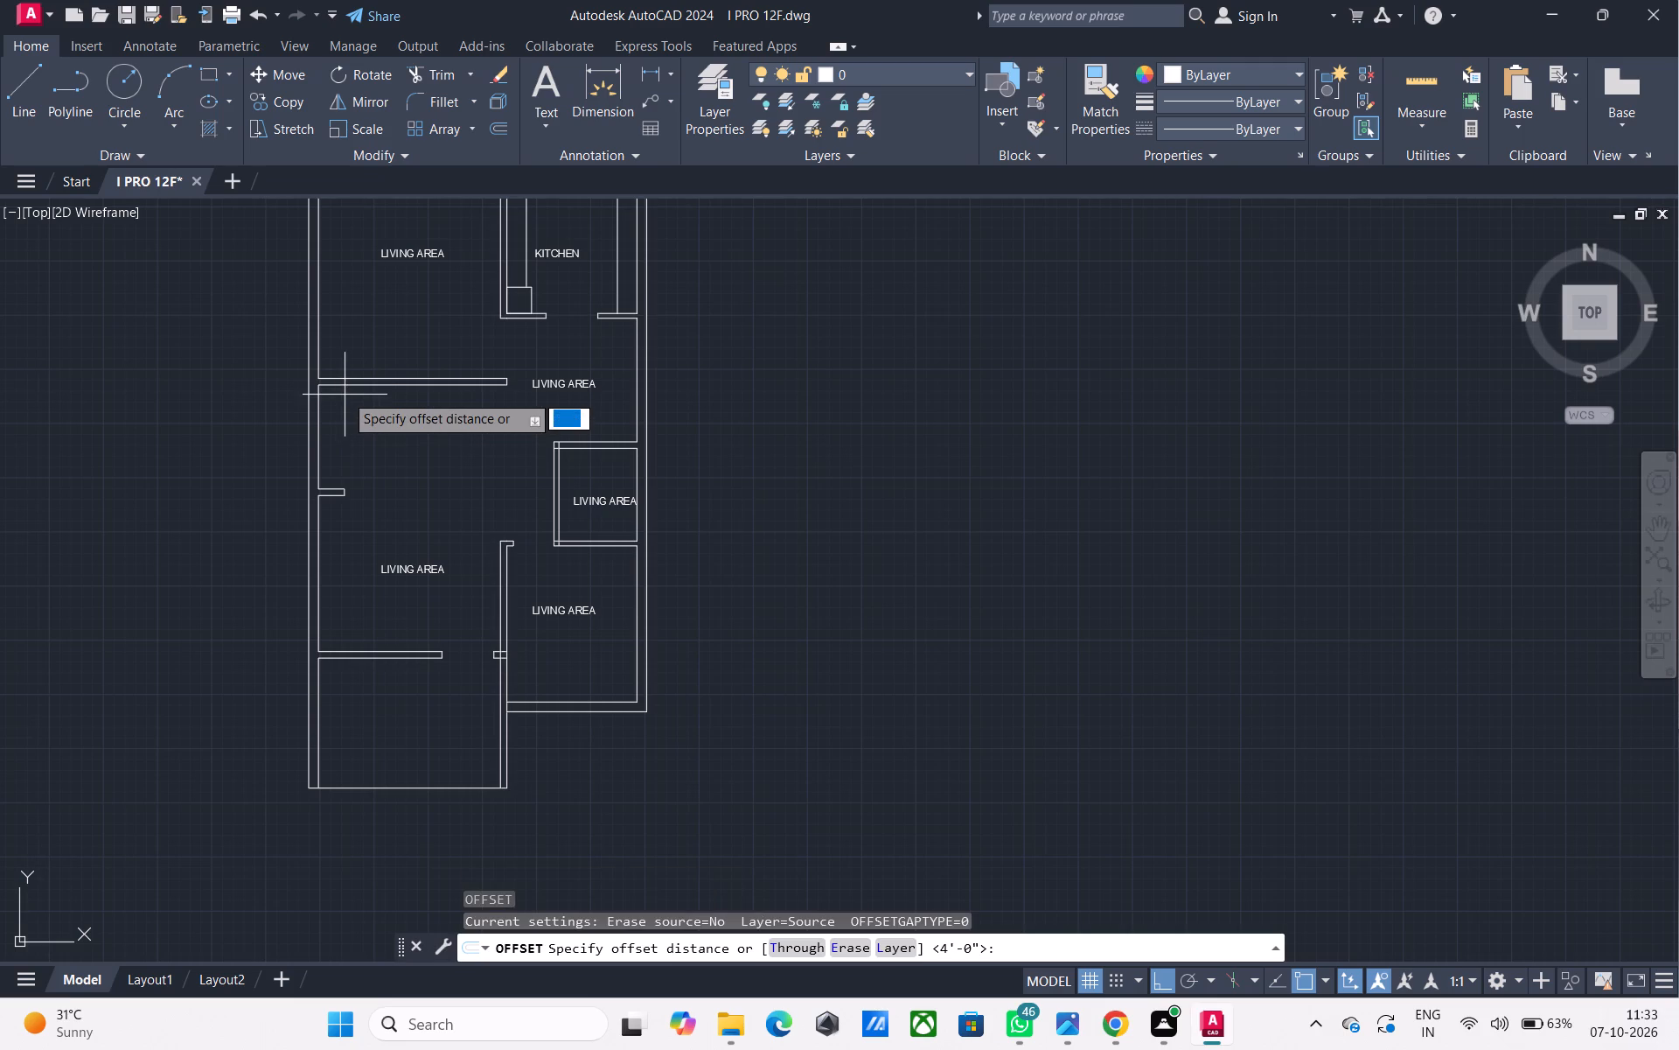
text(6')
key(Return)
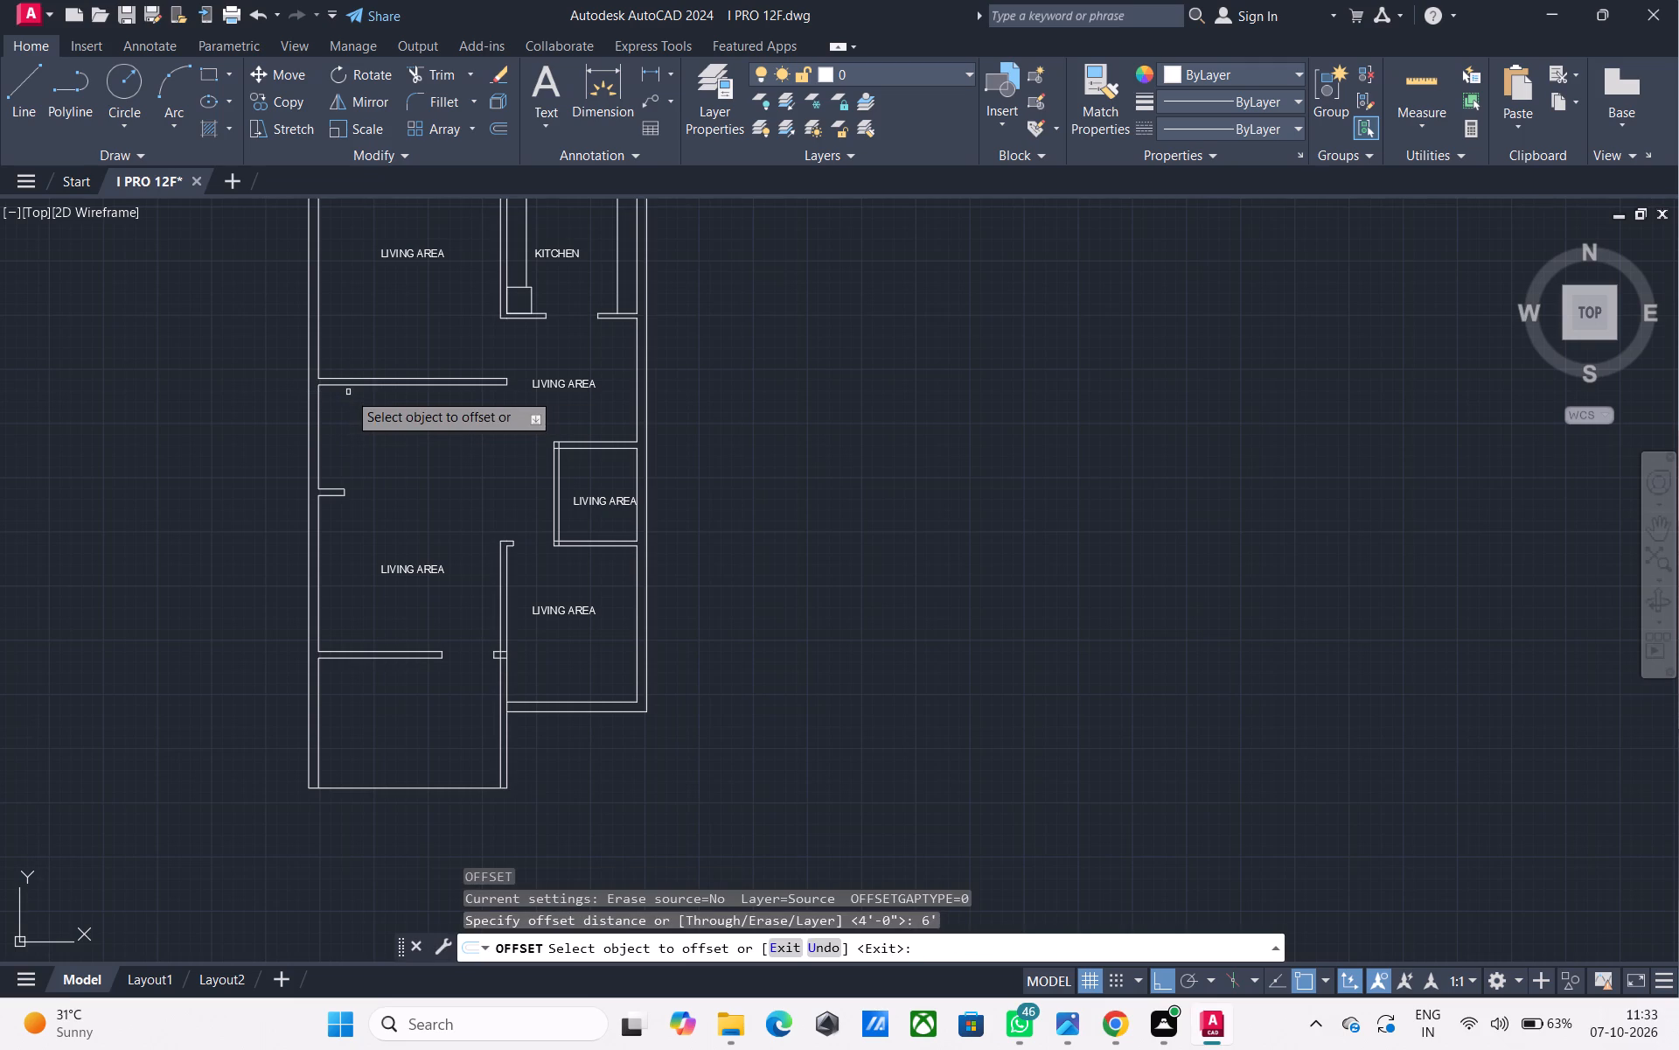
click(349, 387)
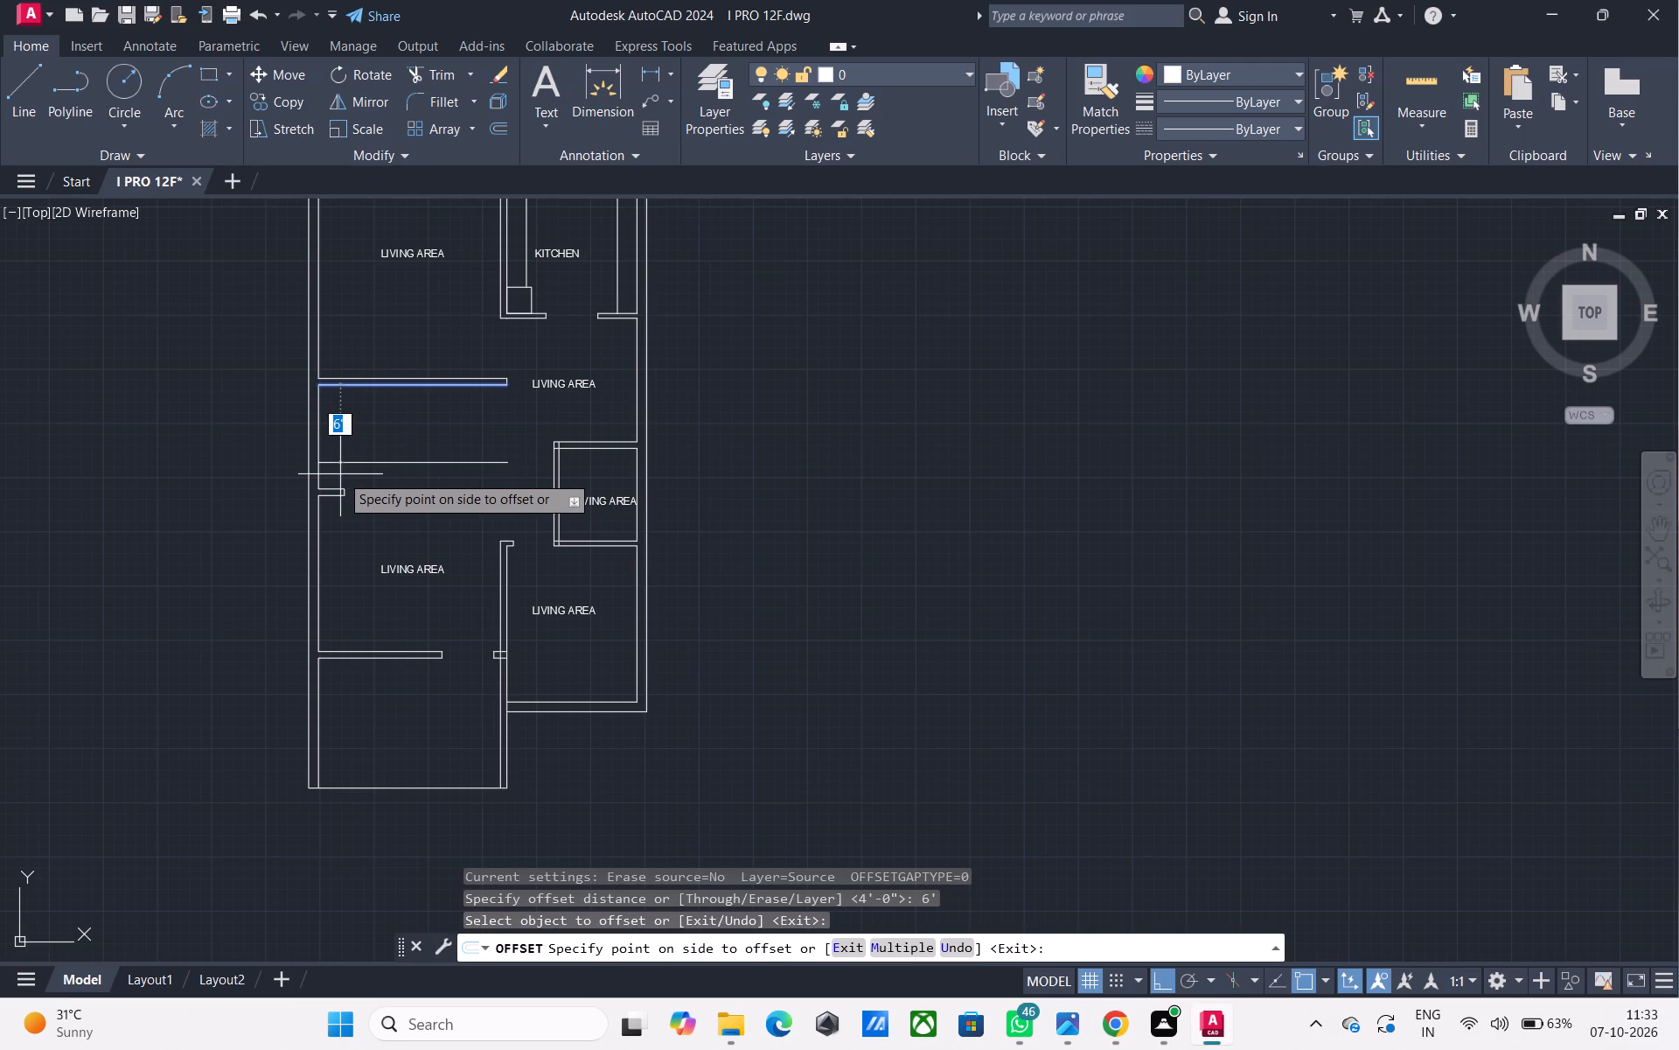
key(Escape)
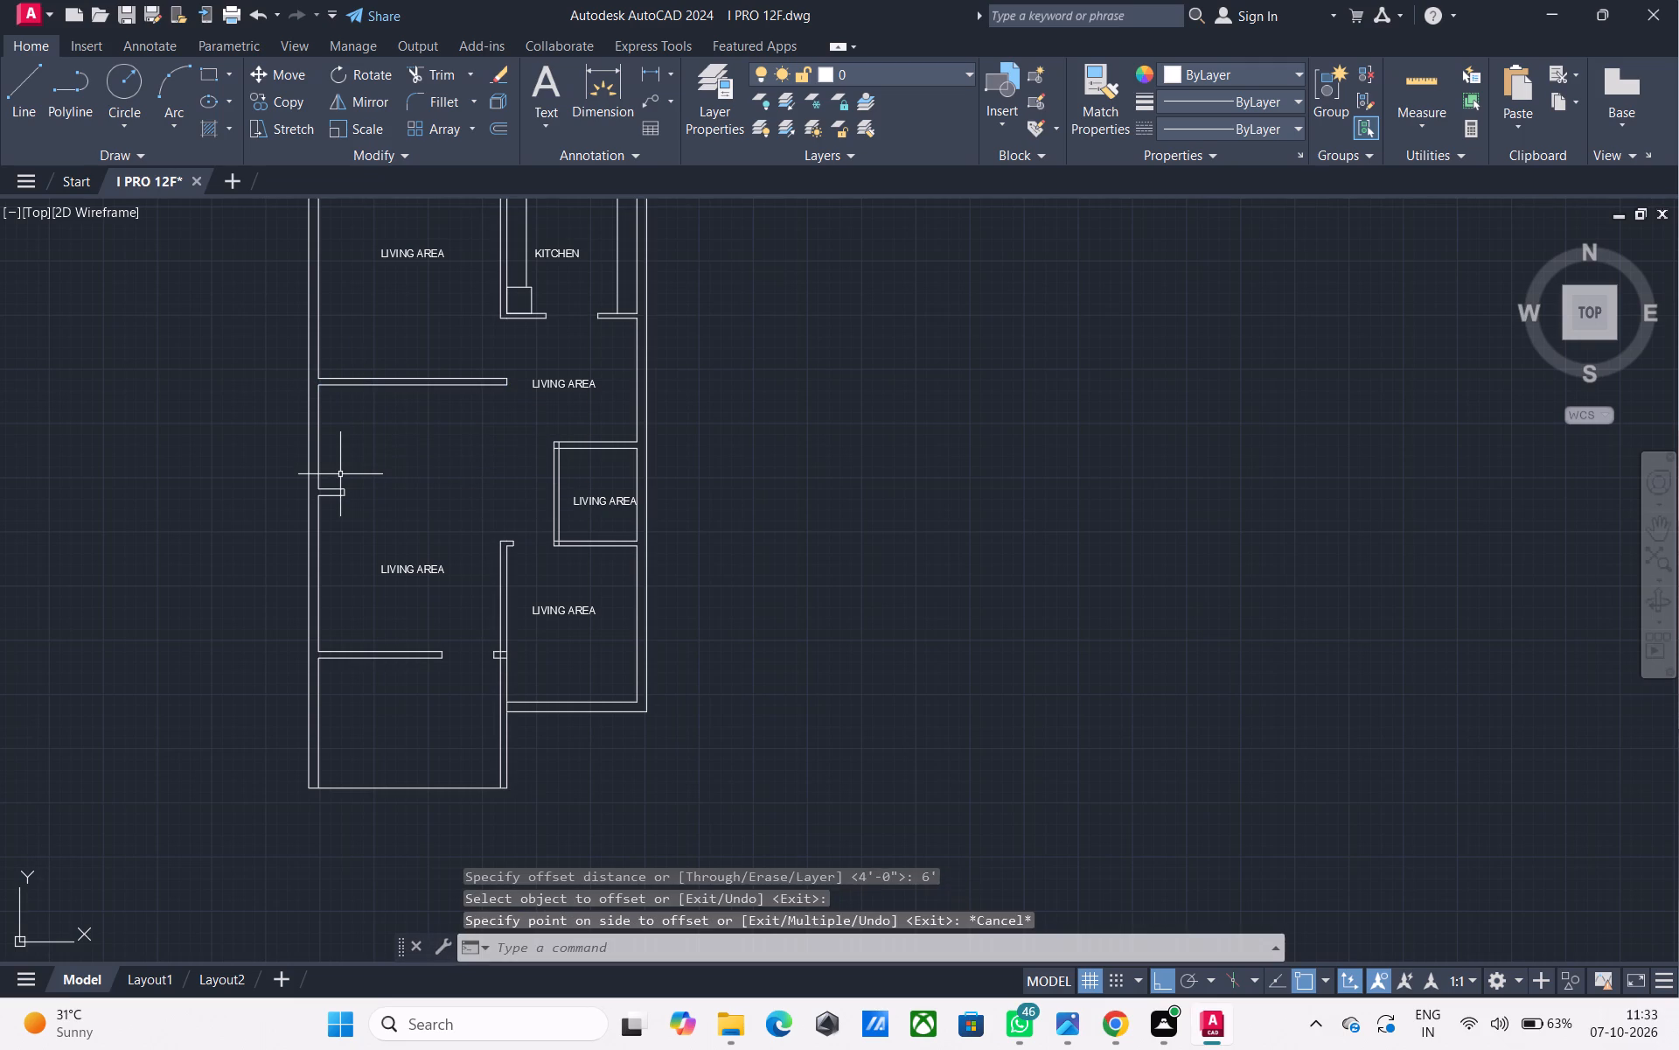
Offset the lower line of the horizontal wall beneath the upper-left room 3' downward.
text(O 3')
key(Return)
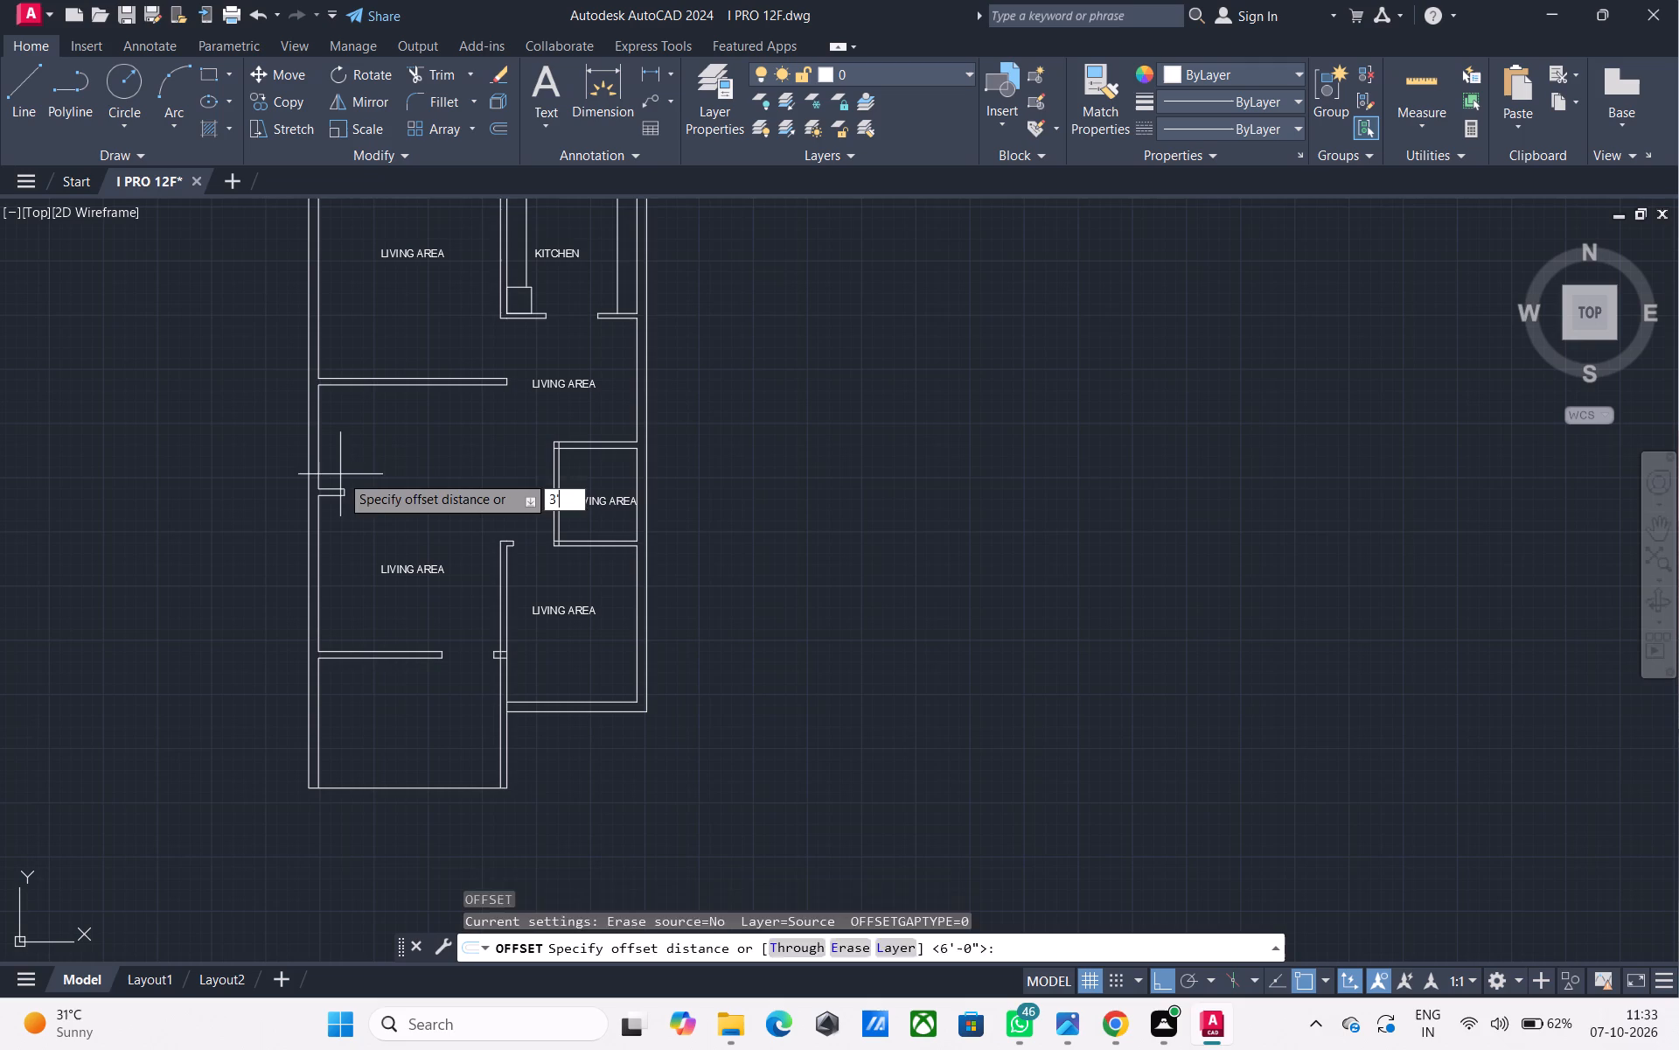
click(369, 386)
click(368, 472)
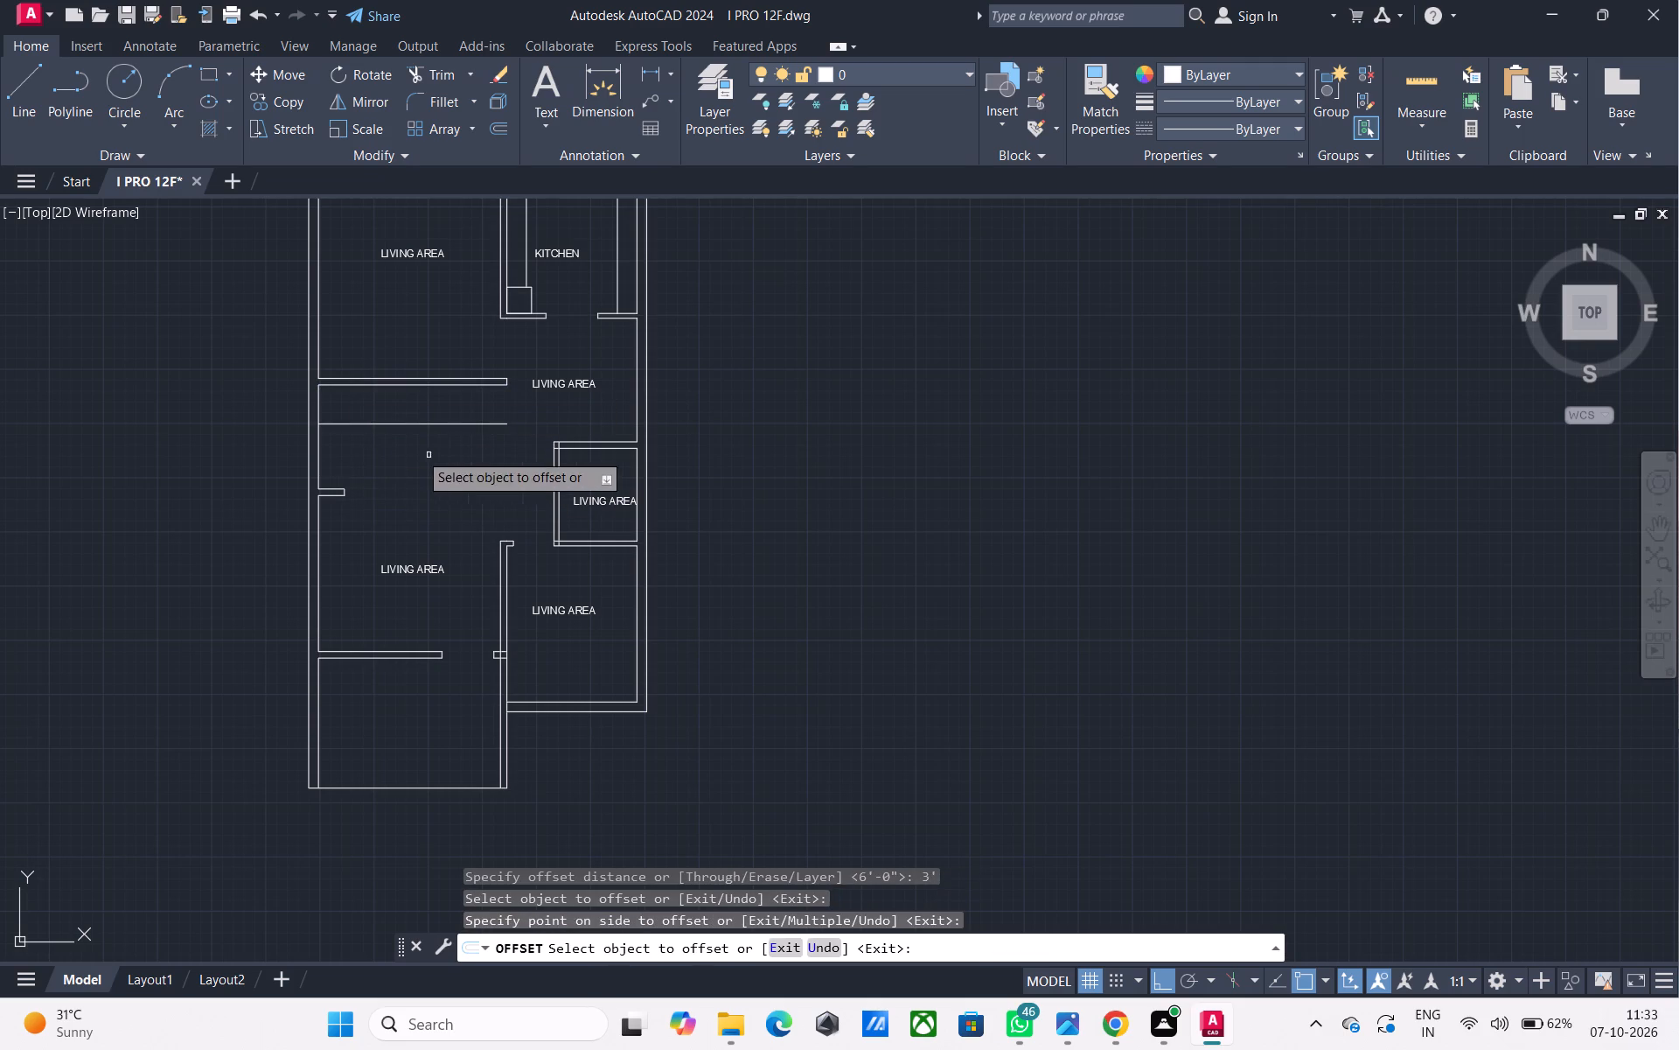
click(394, 423)
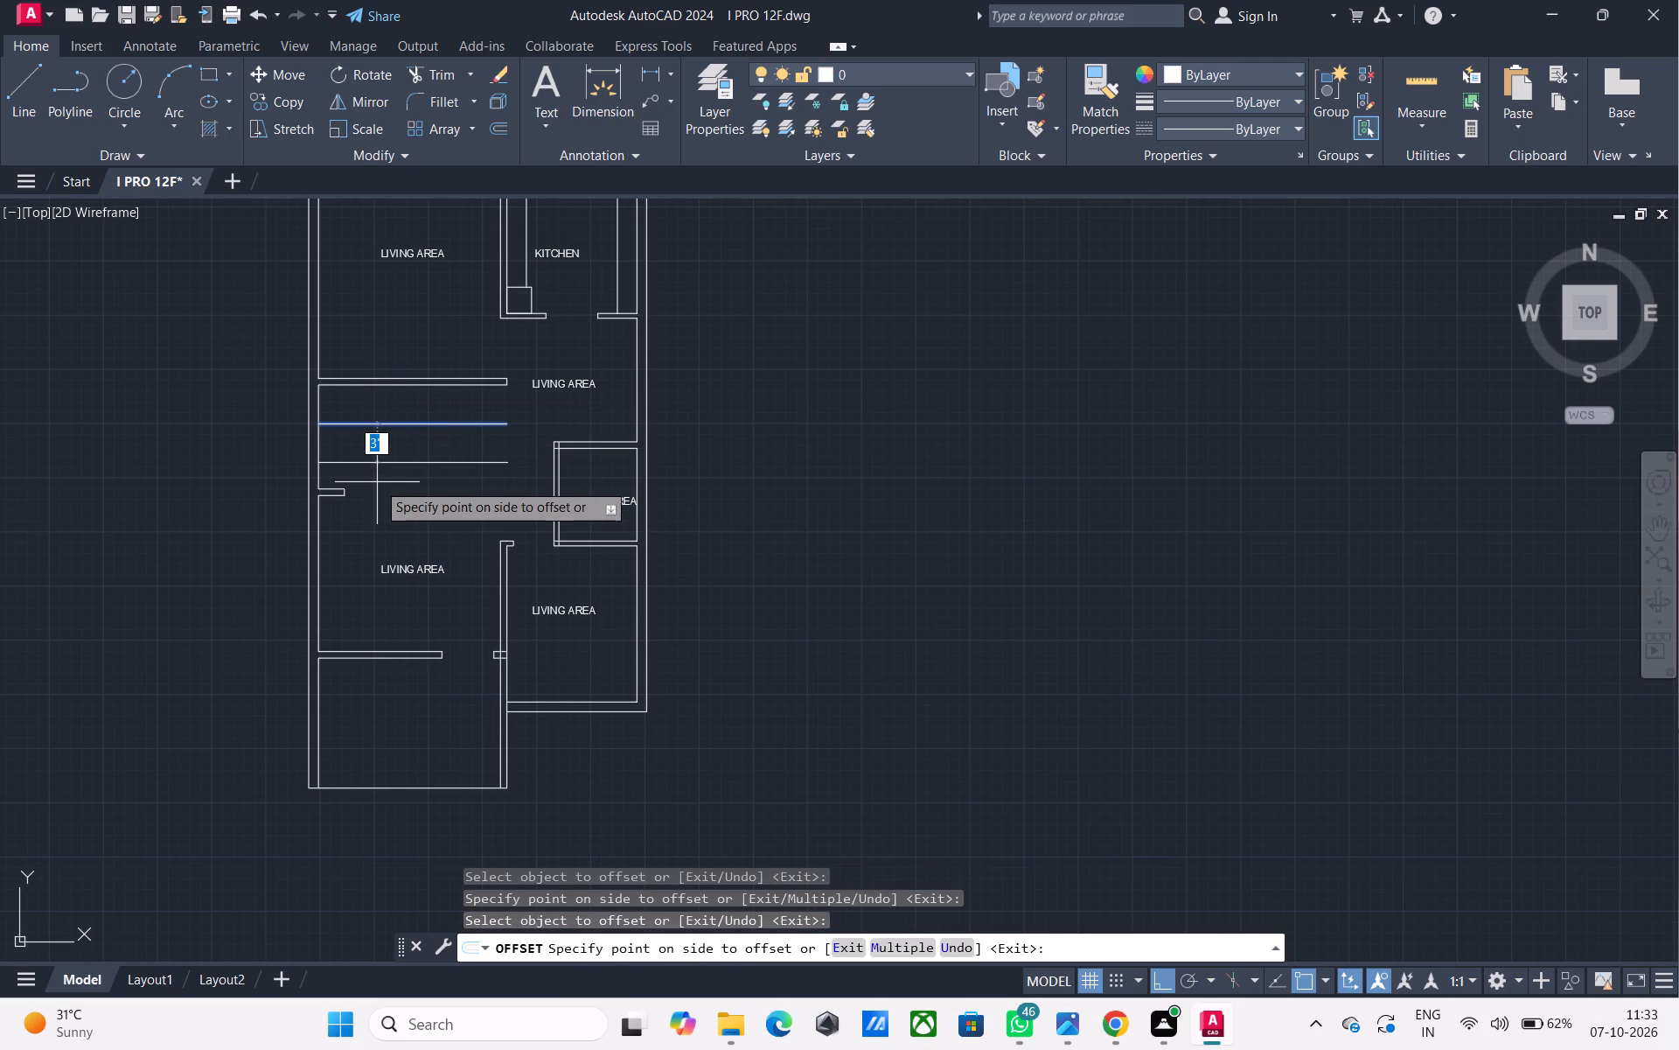
key(Escape)
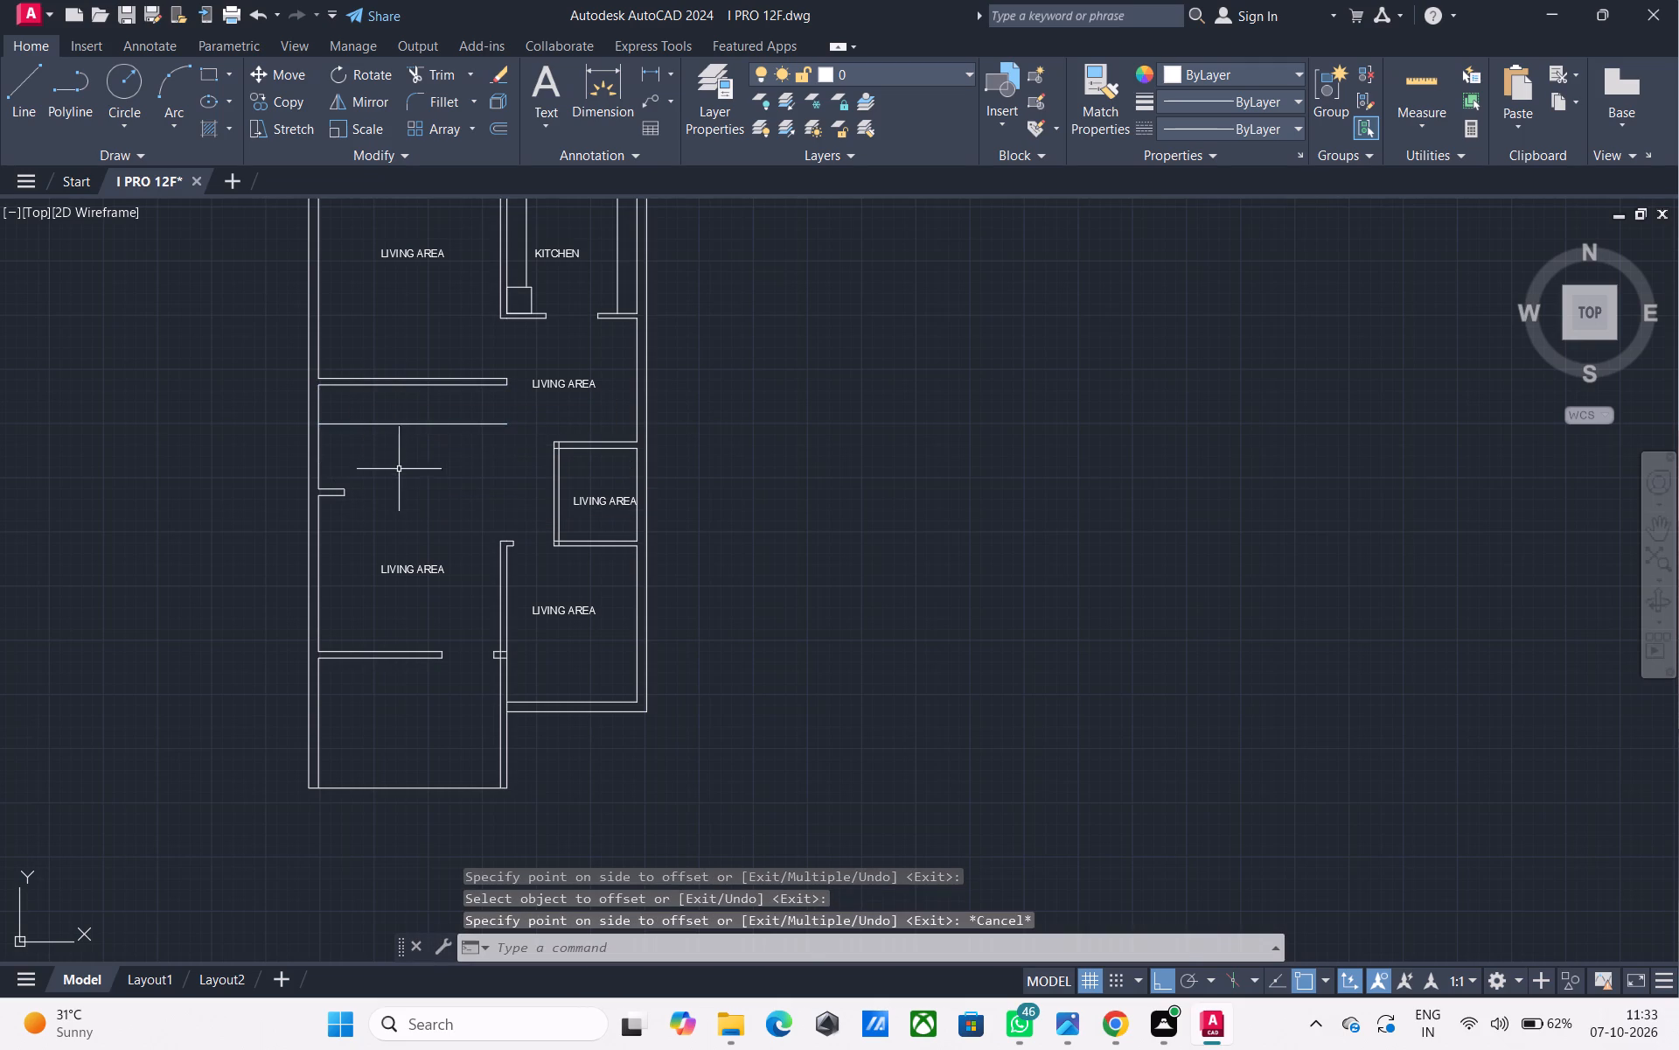
Offset the left outer wall's inner line, between the upper-left room's wall and the short stub wall, 3' into the room.
middle_drag(352, 478, 346, 513)
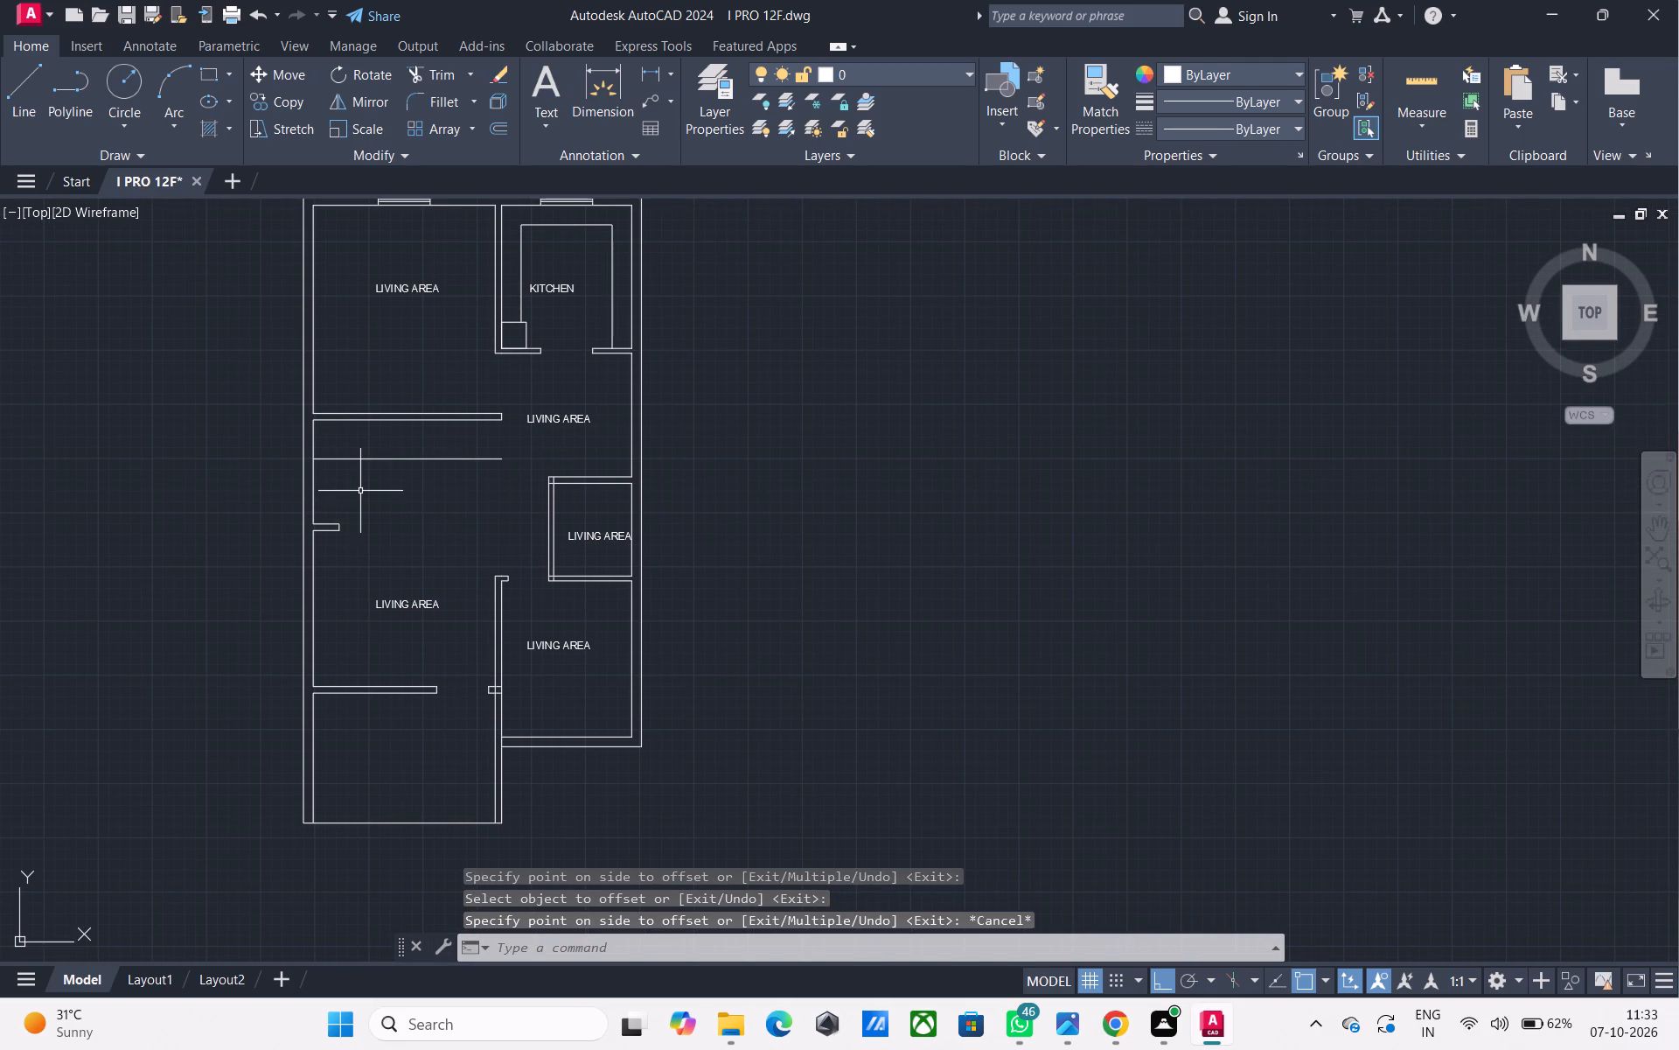
middle_drag(406, 460, 391, 458)
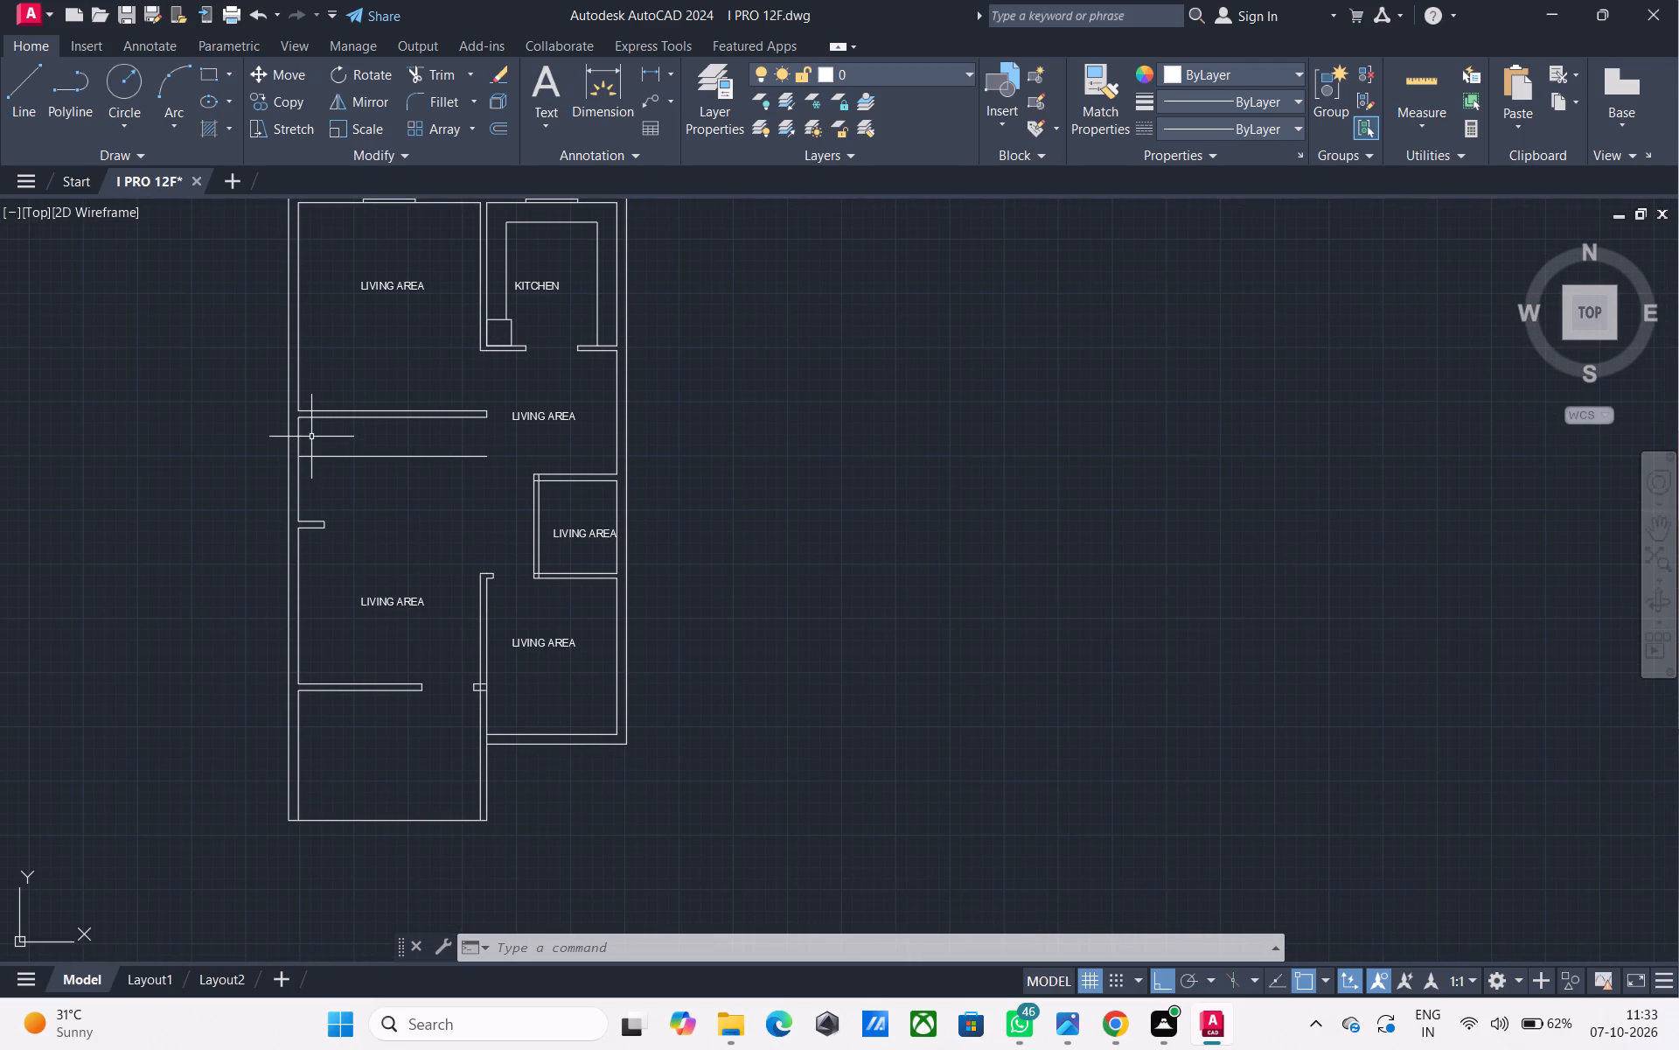
text(O)
key(space)
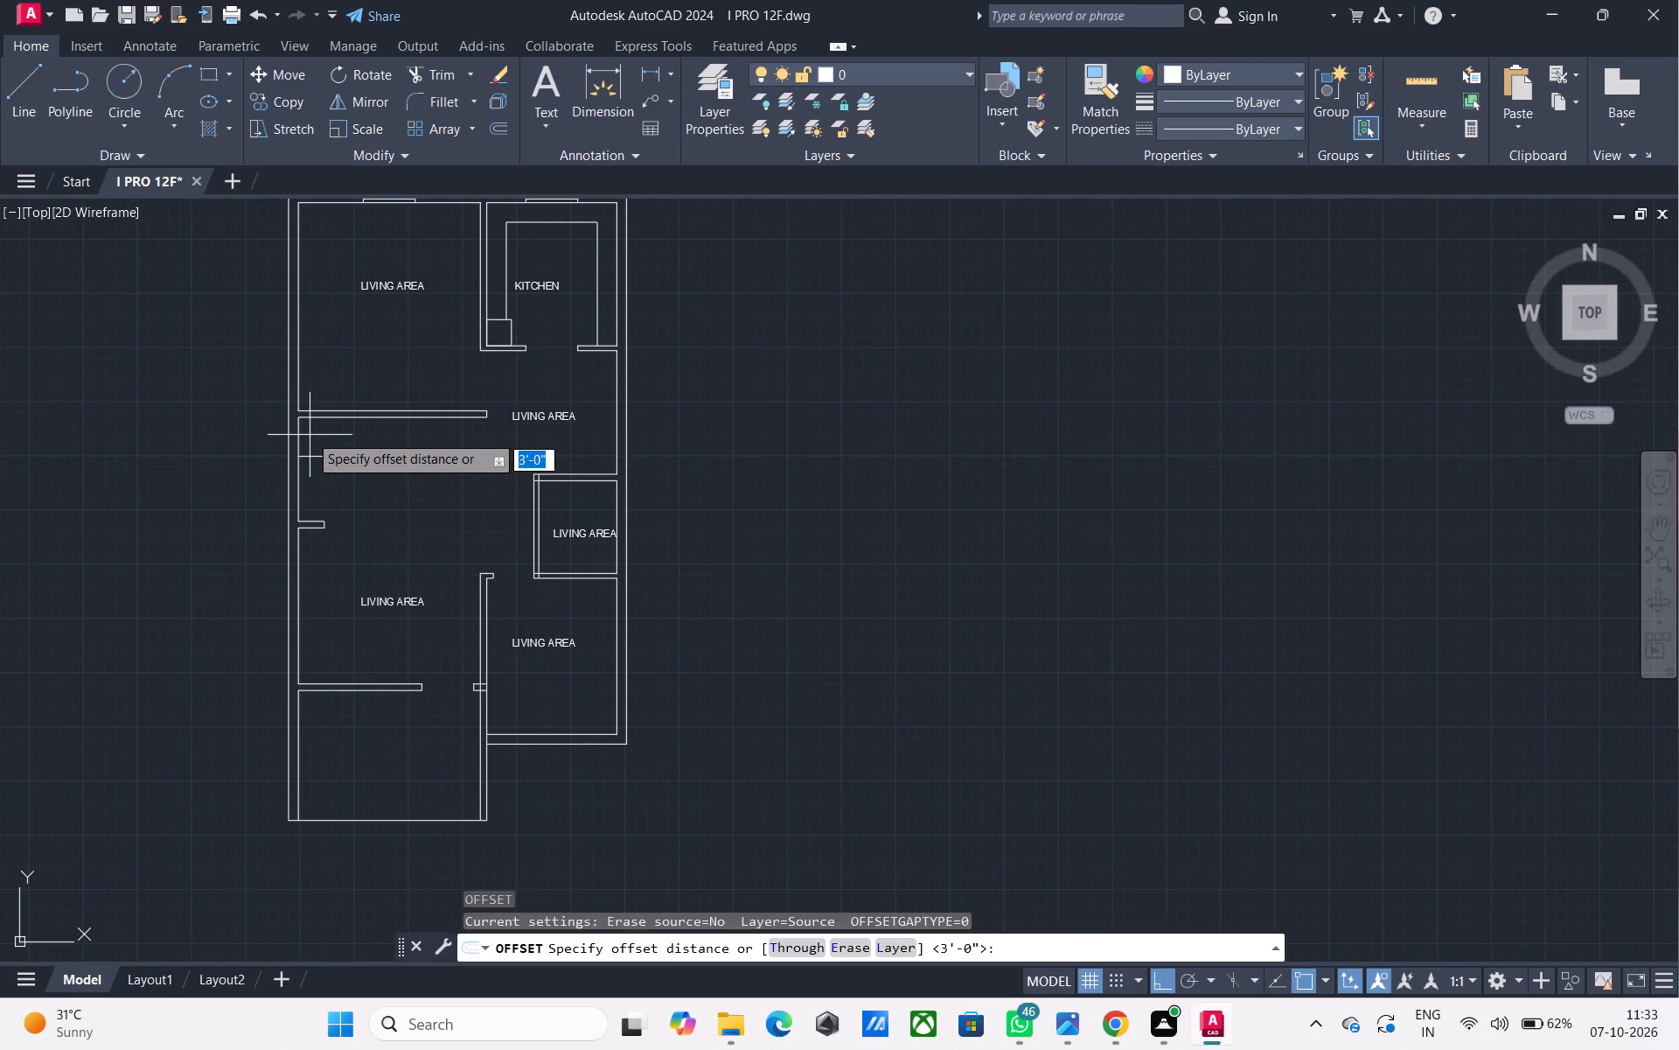
key(space)
click(296, 436)
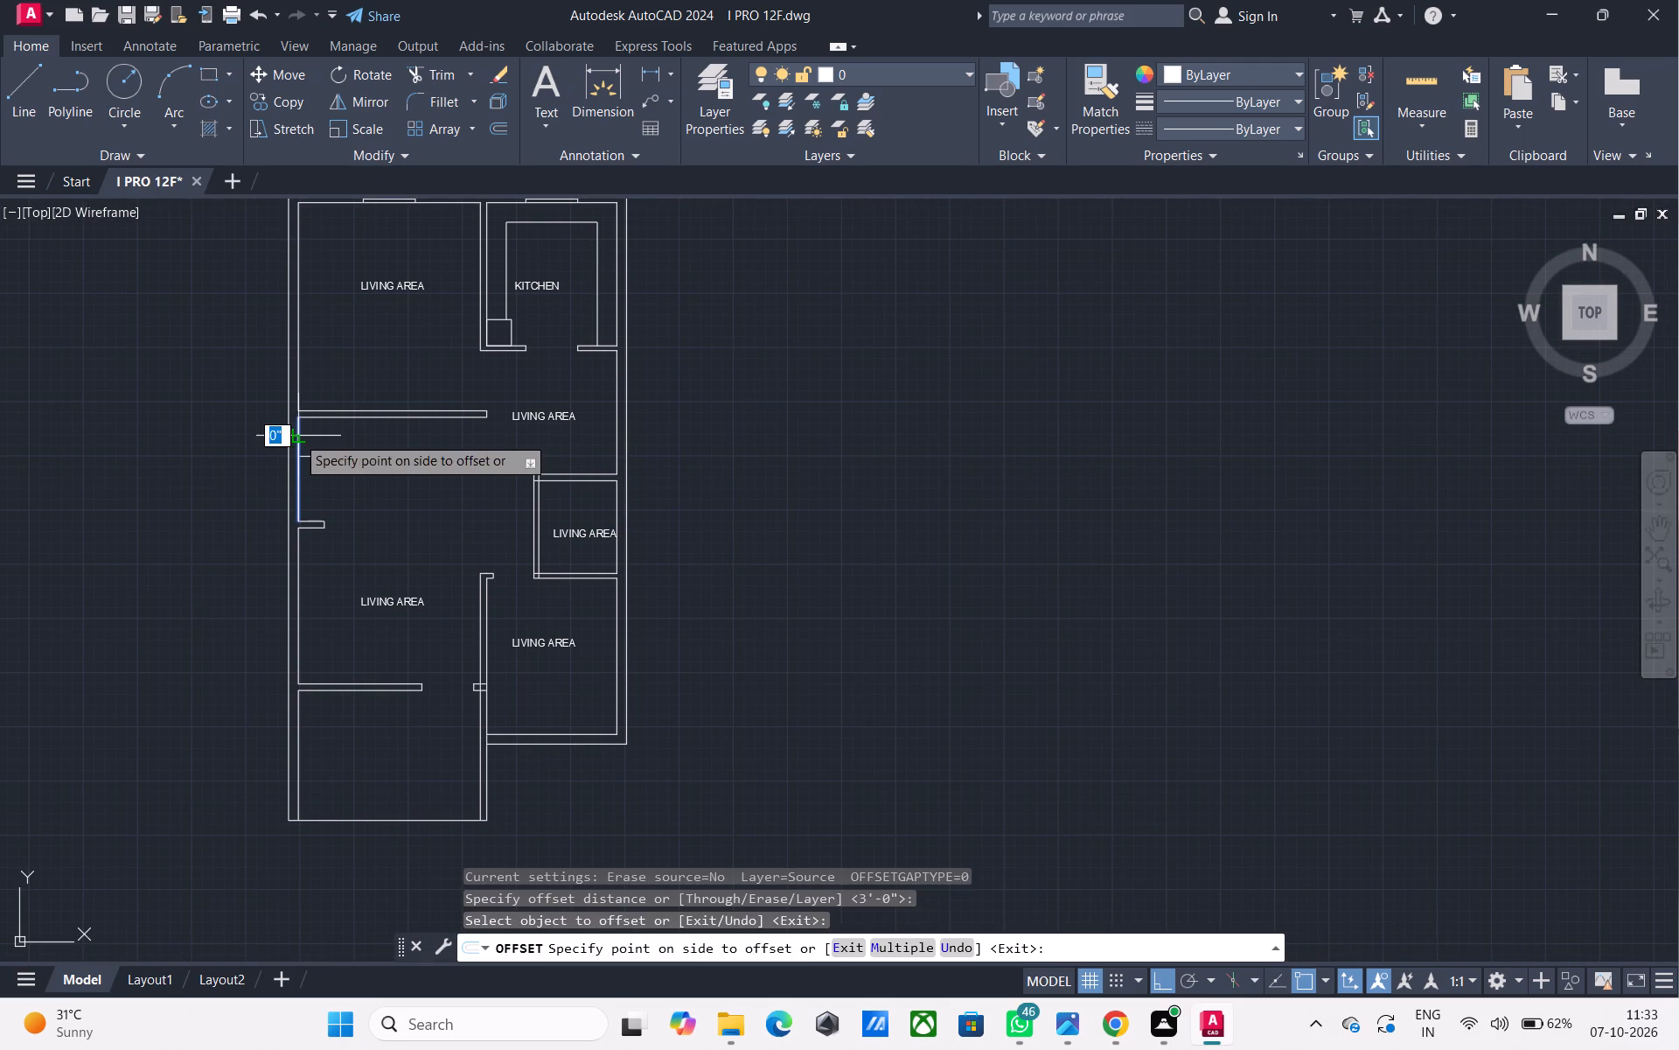
click(486, 435)
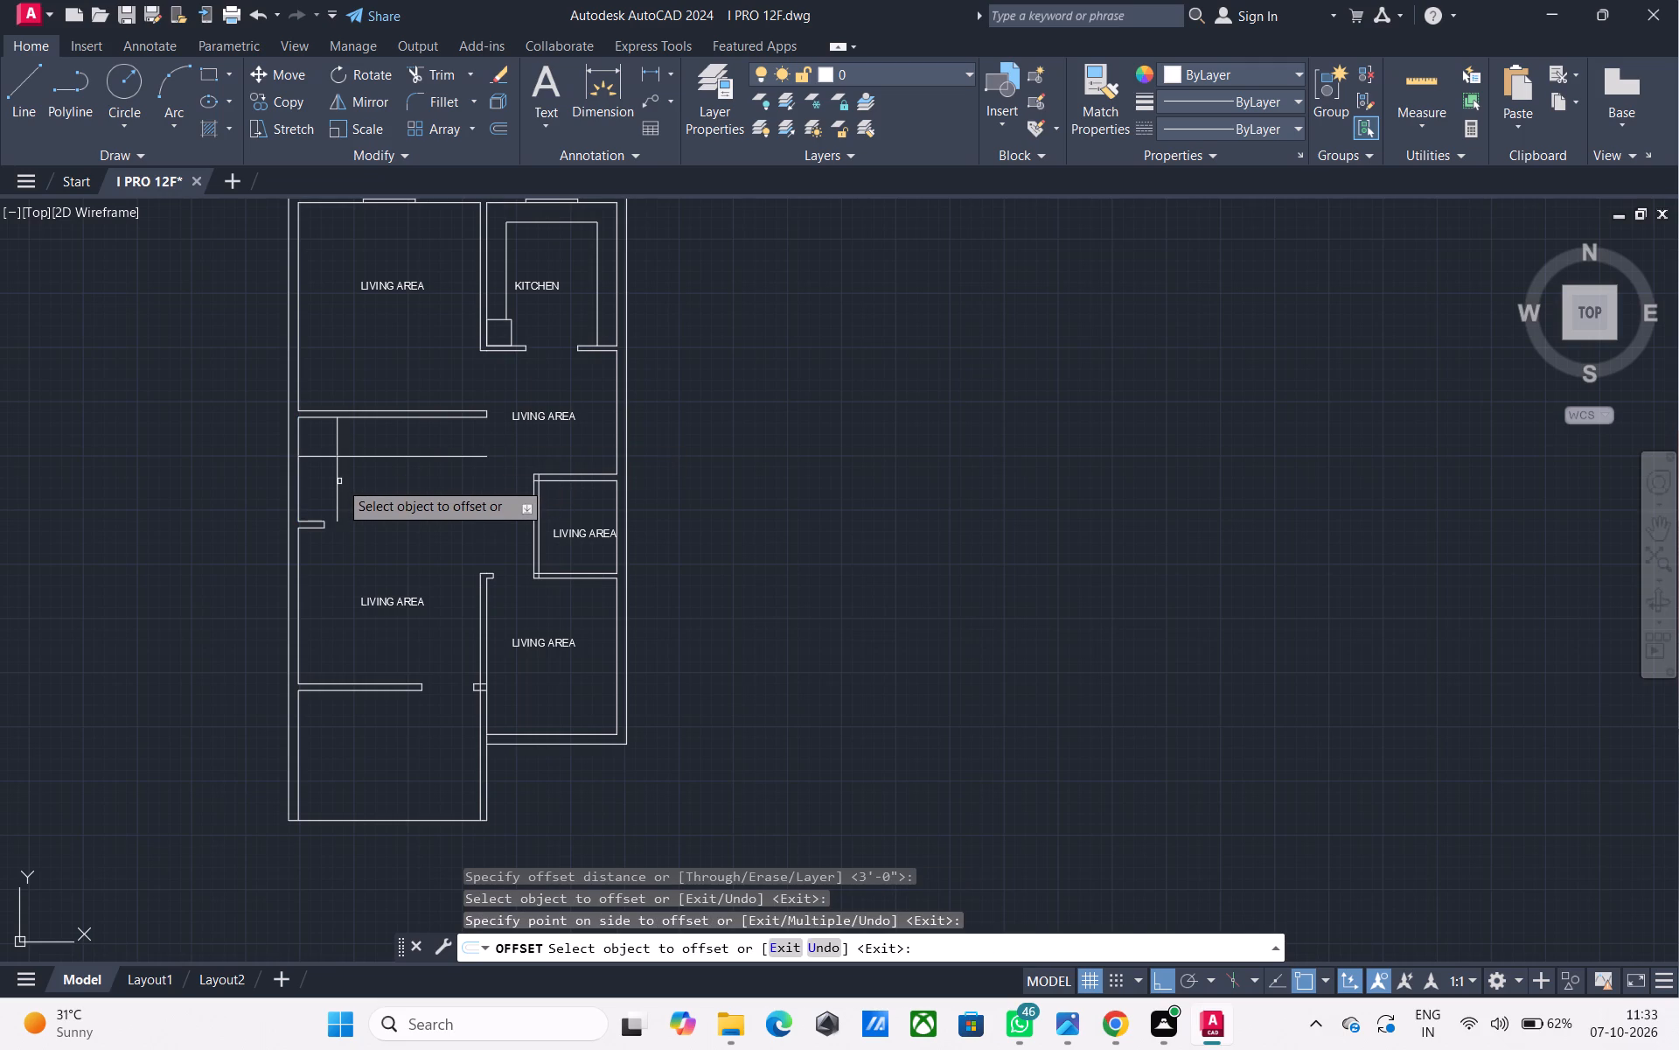
middle_drag(334, 511, 344, 484)
key(Escape)
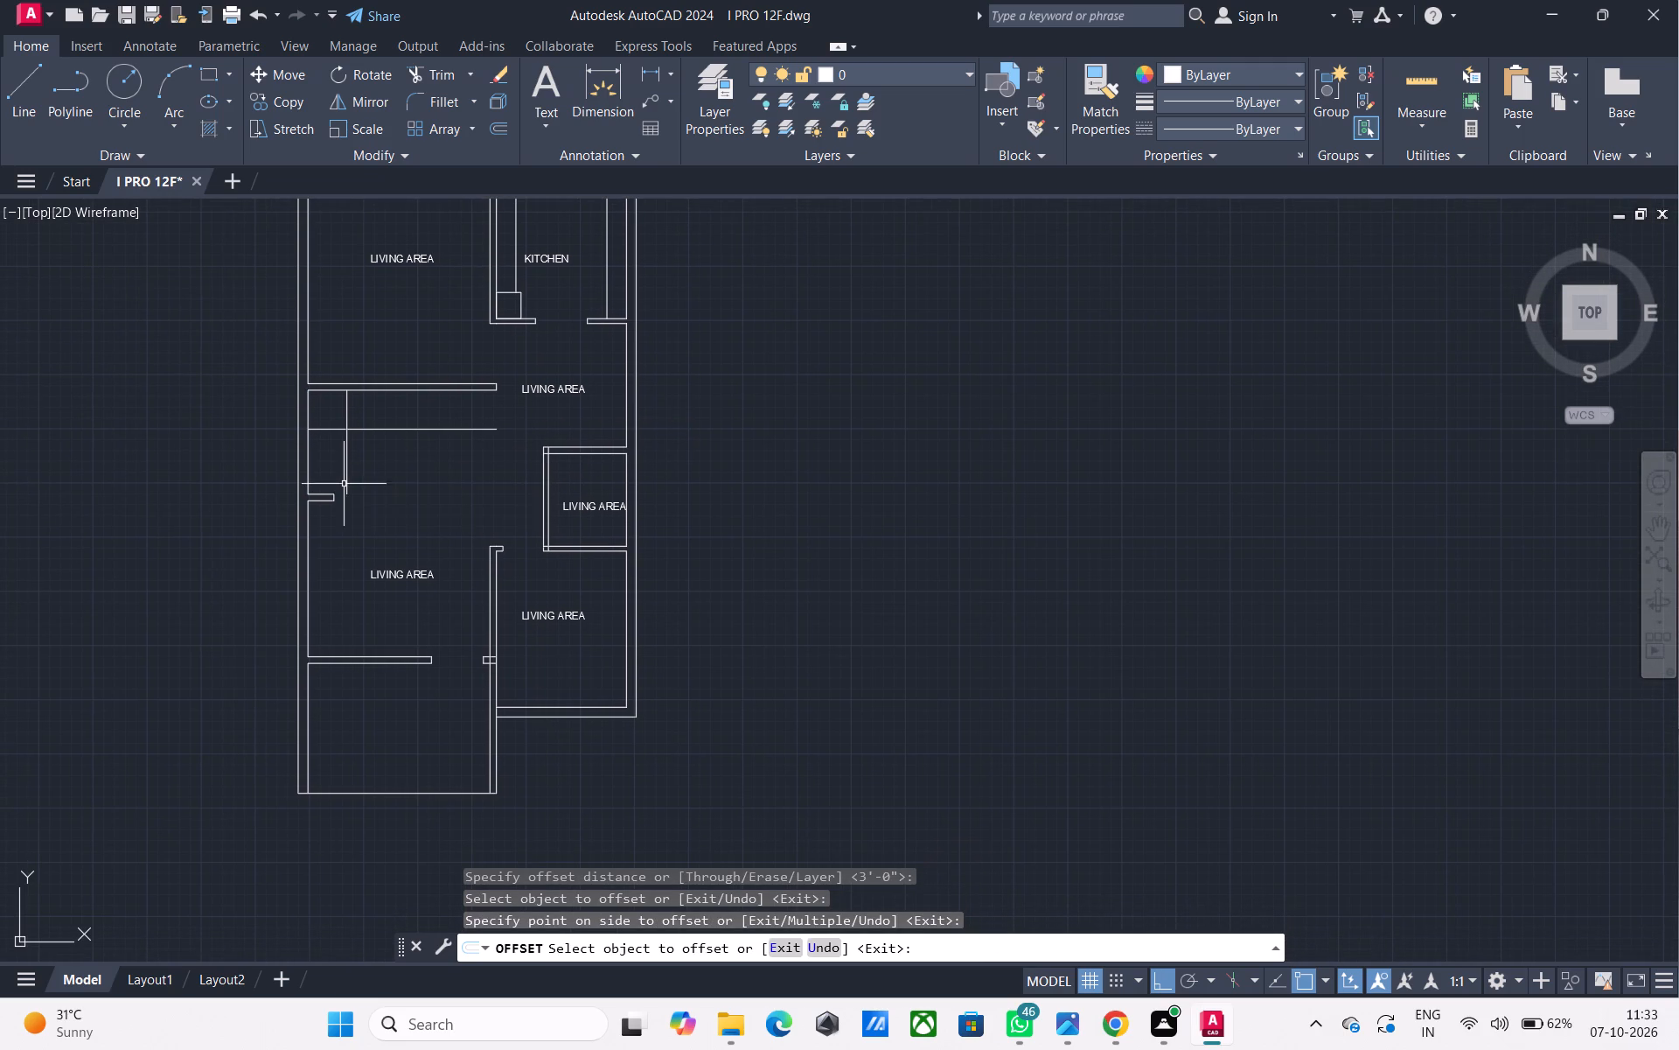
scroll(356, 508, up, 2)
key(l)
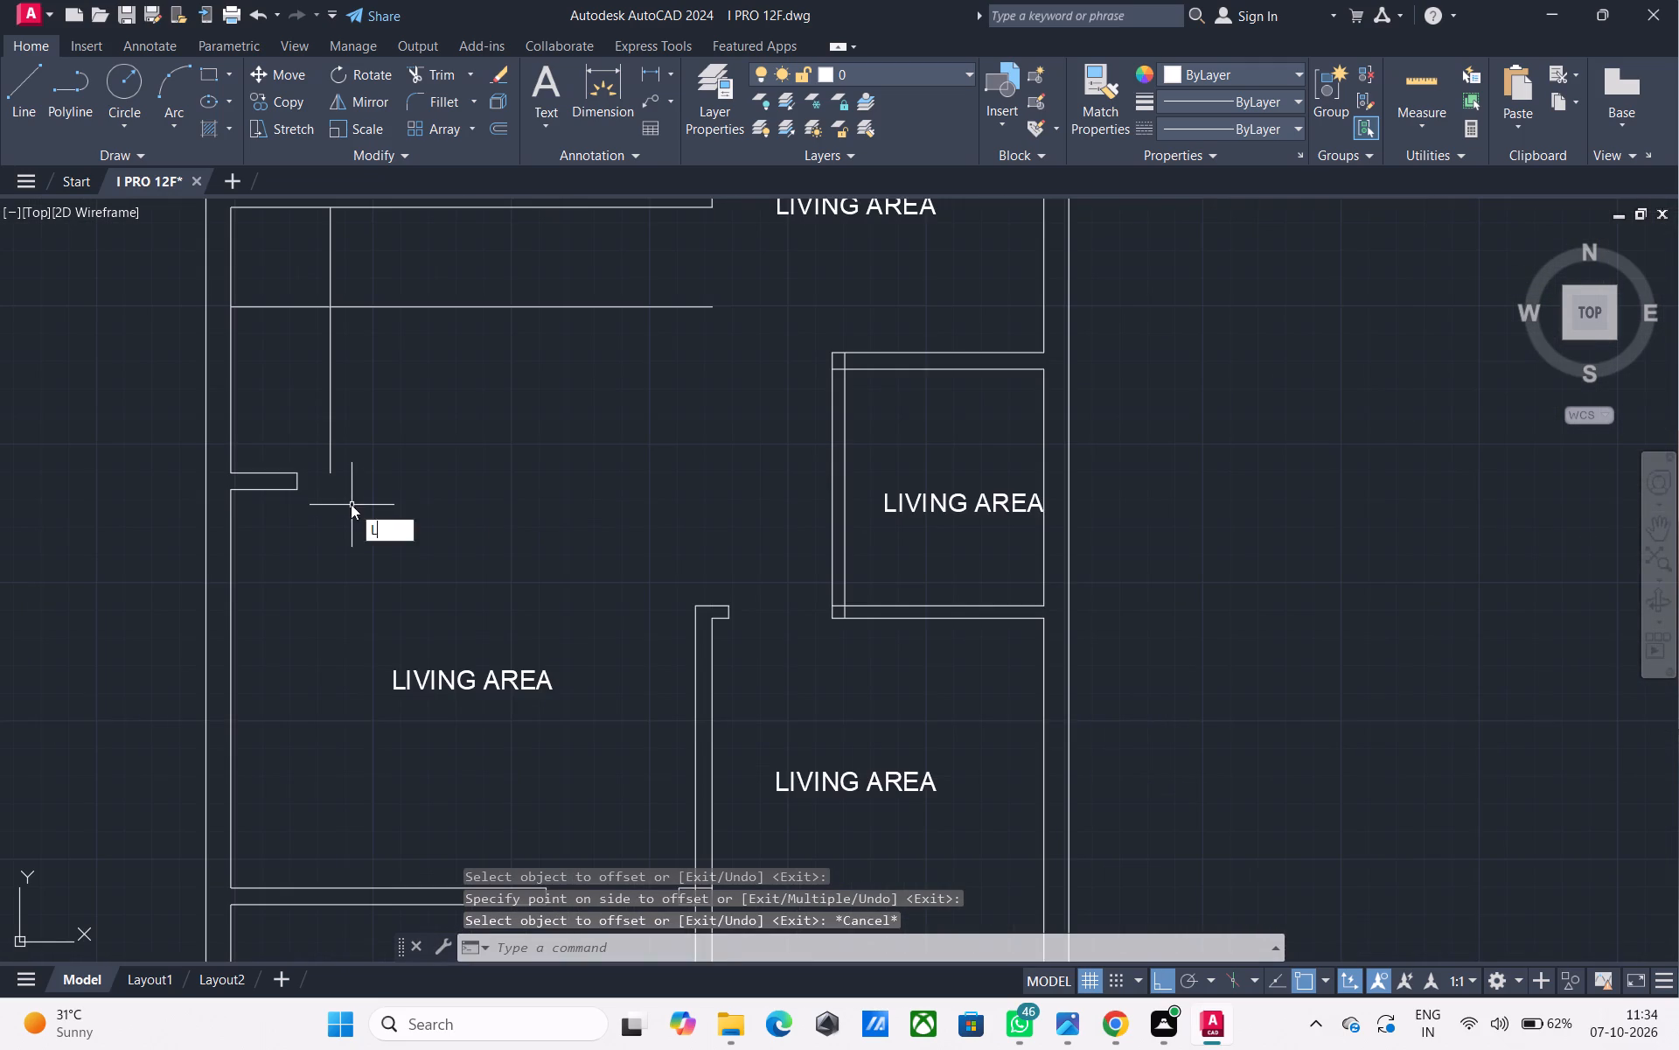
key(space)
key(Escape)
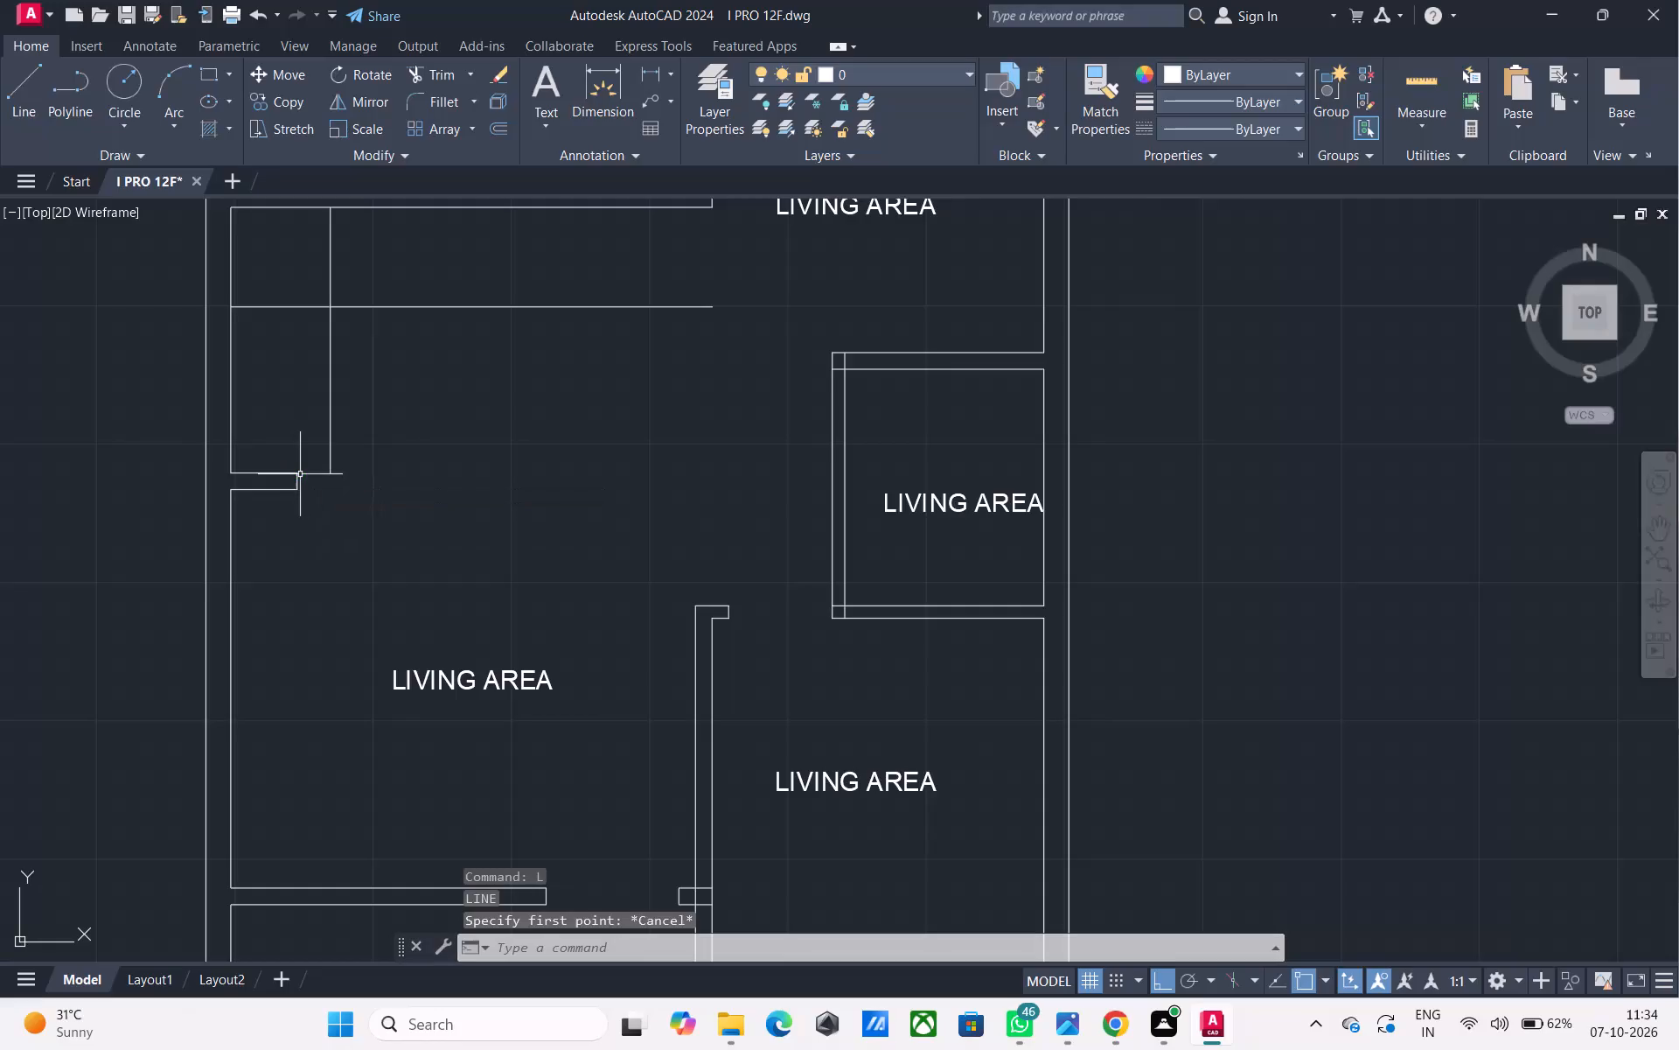
Extend both lines of the short stub wall on the left outer wall, and extend the new vertical line to the stub's lower line.
text(EX)
key(space)
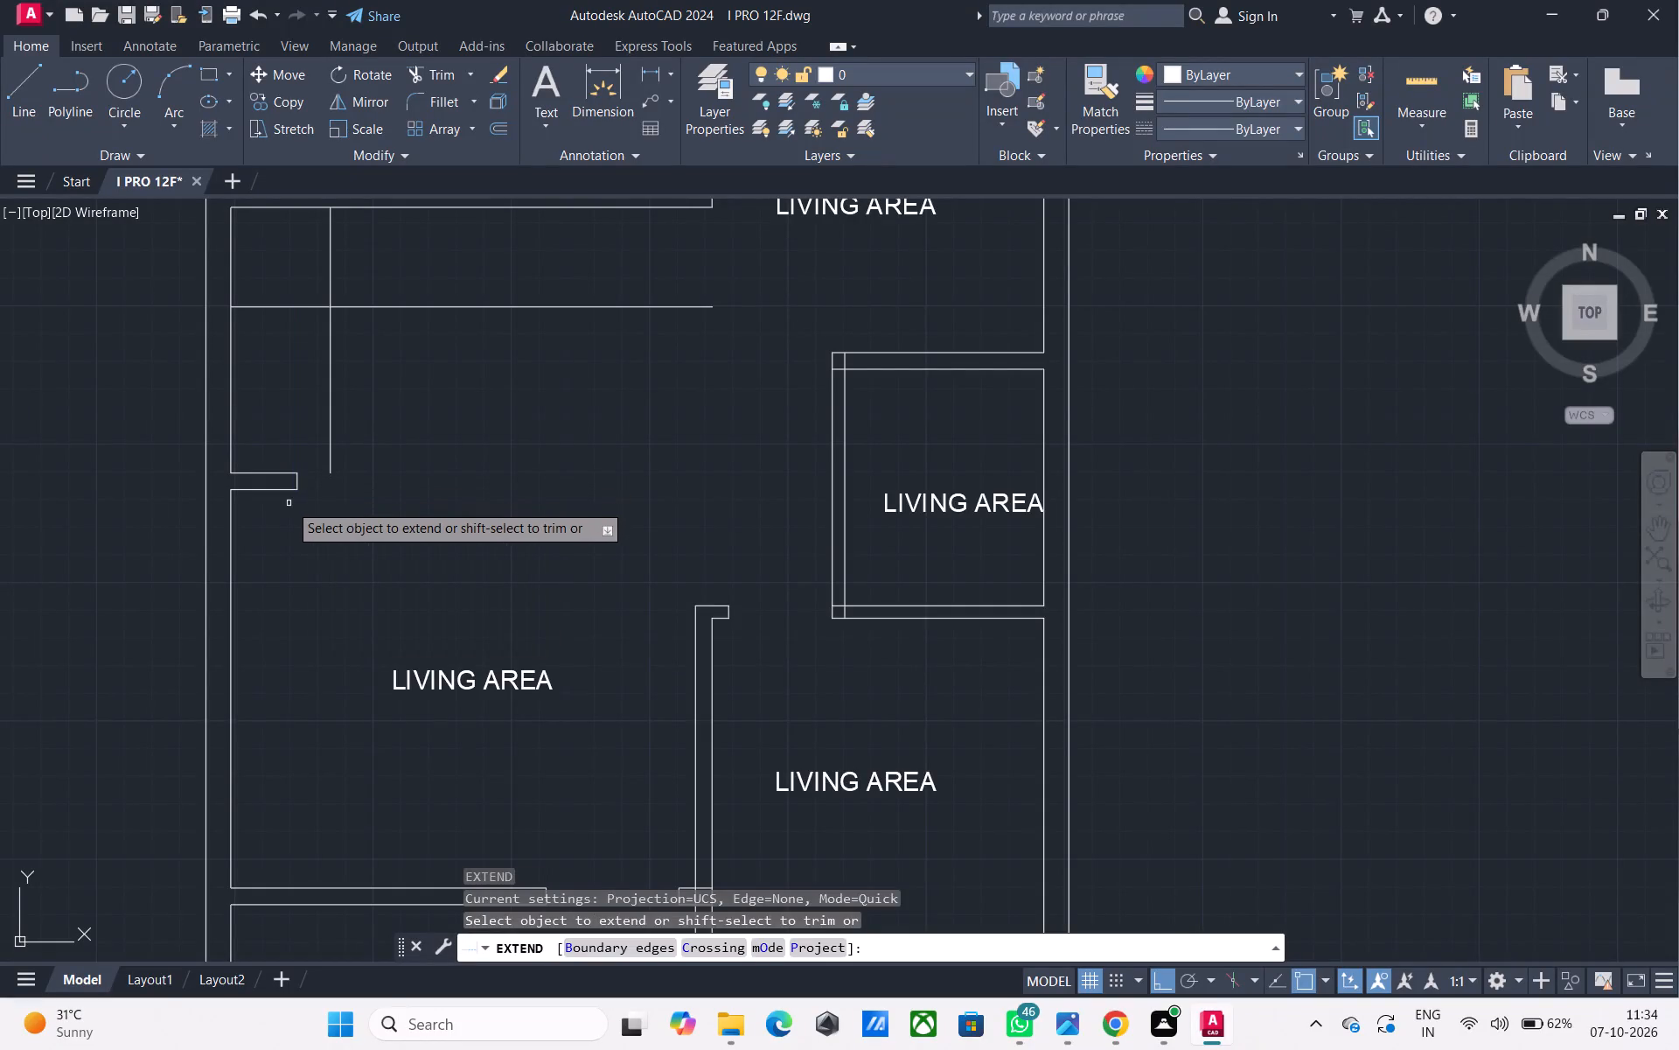
click(289, 503)
click(280, 459)
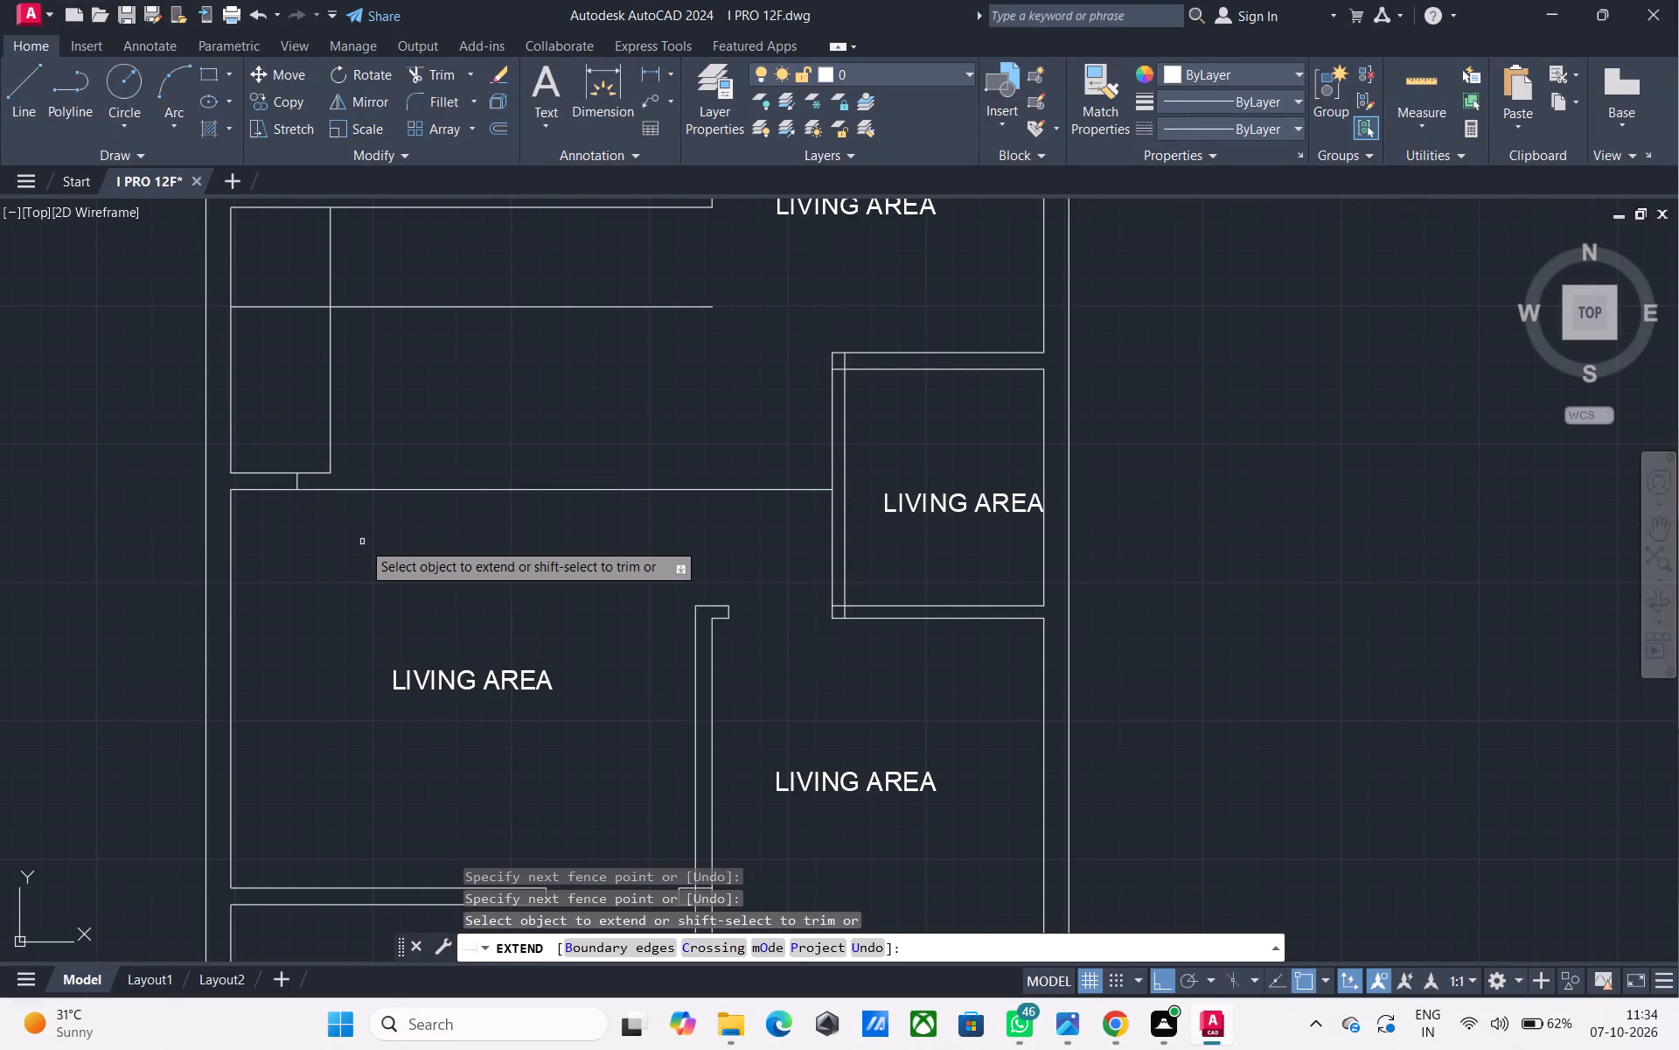
click(356, 462)
click(324, 450)
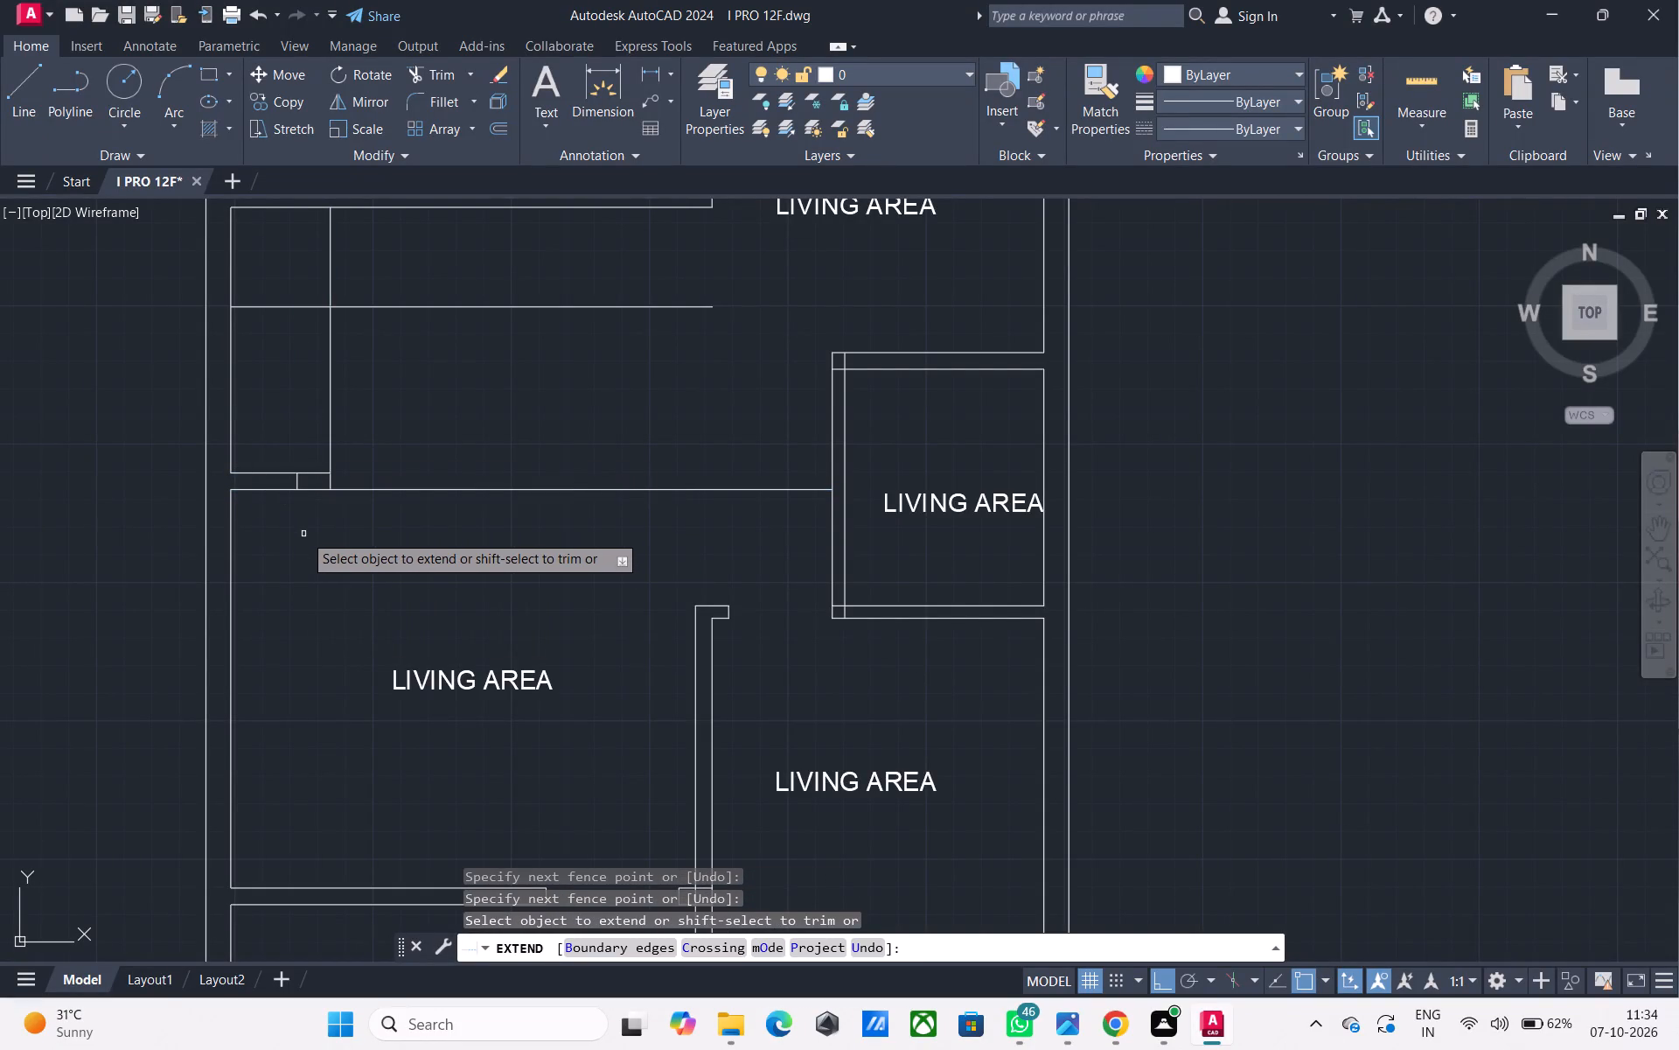
key(Escape)
Fillet the stub wall's lower line with the new vertical line into a square corner, using a zero radius.
text(F)
key(space)
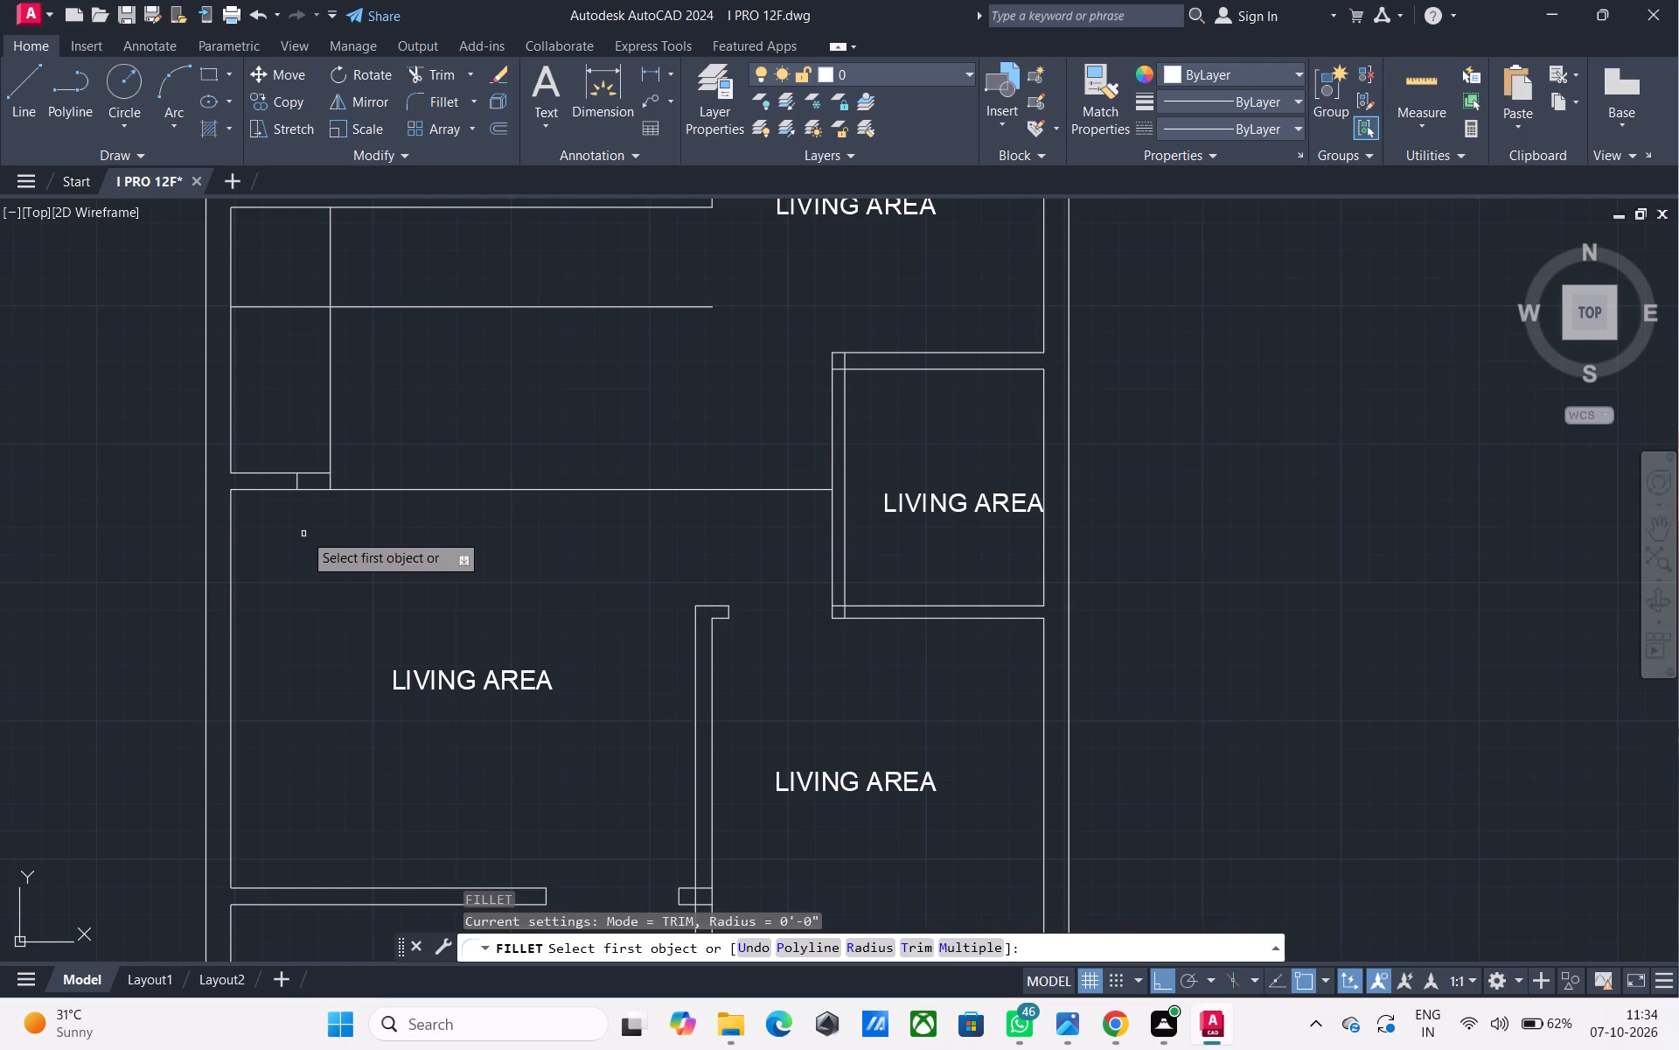
click(323, 491)
click(329, 468)
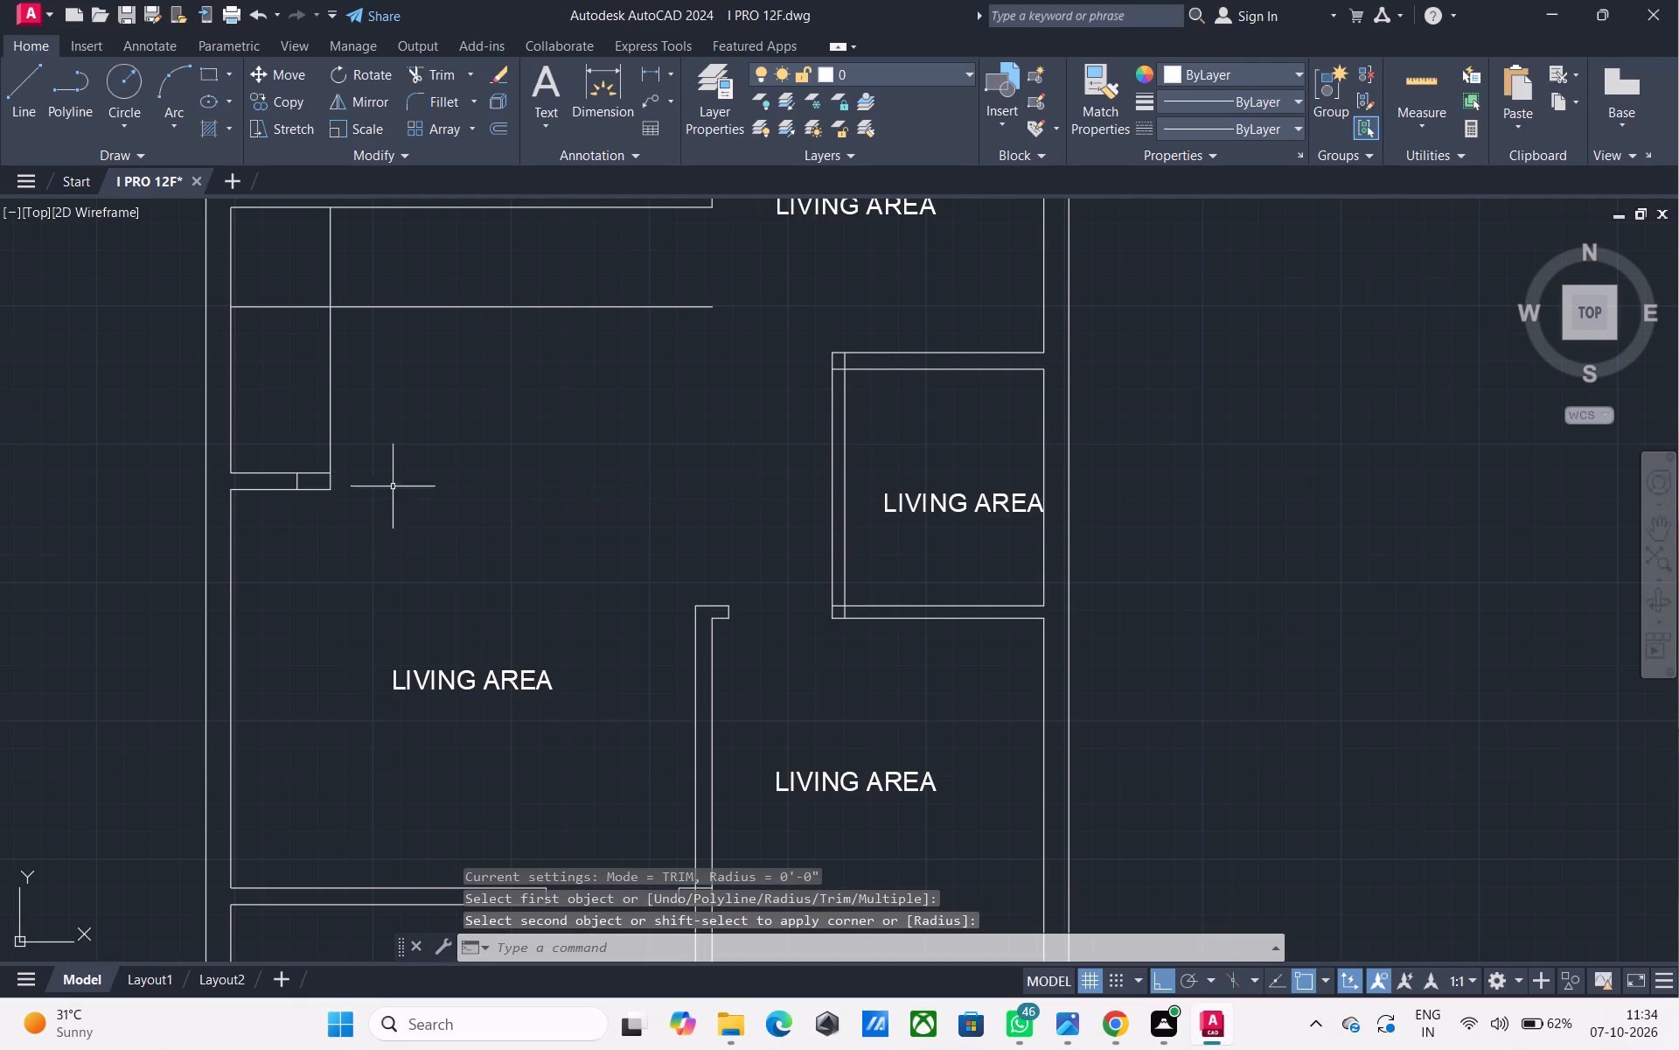
key(Escape)
Trim away the stub wall's old end line between its two horizontal lines.
text(TR)
key(space)
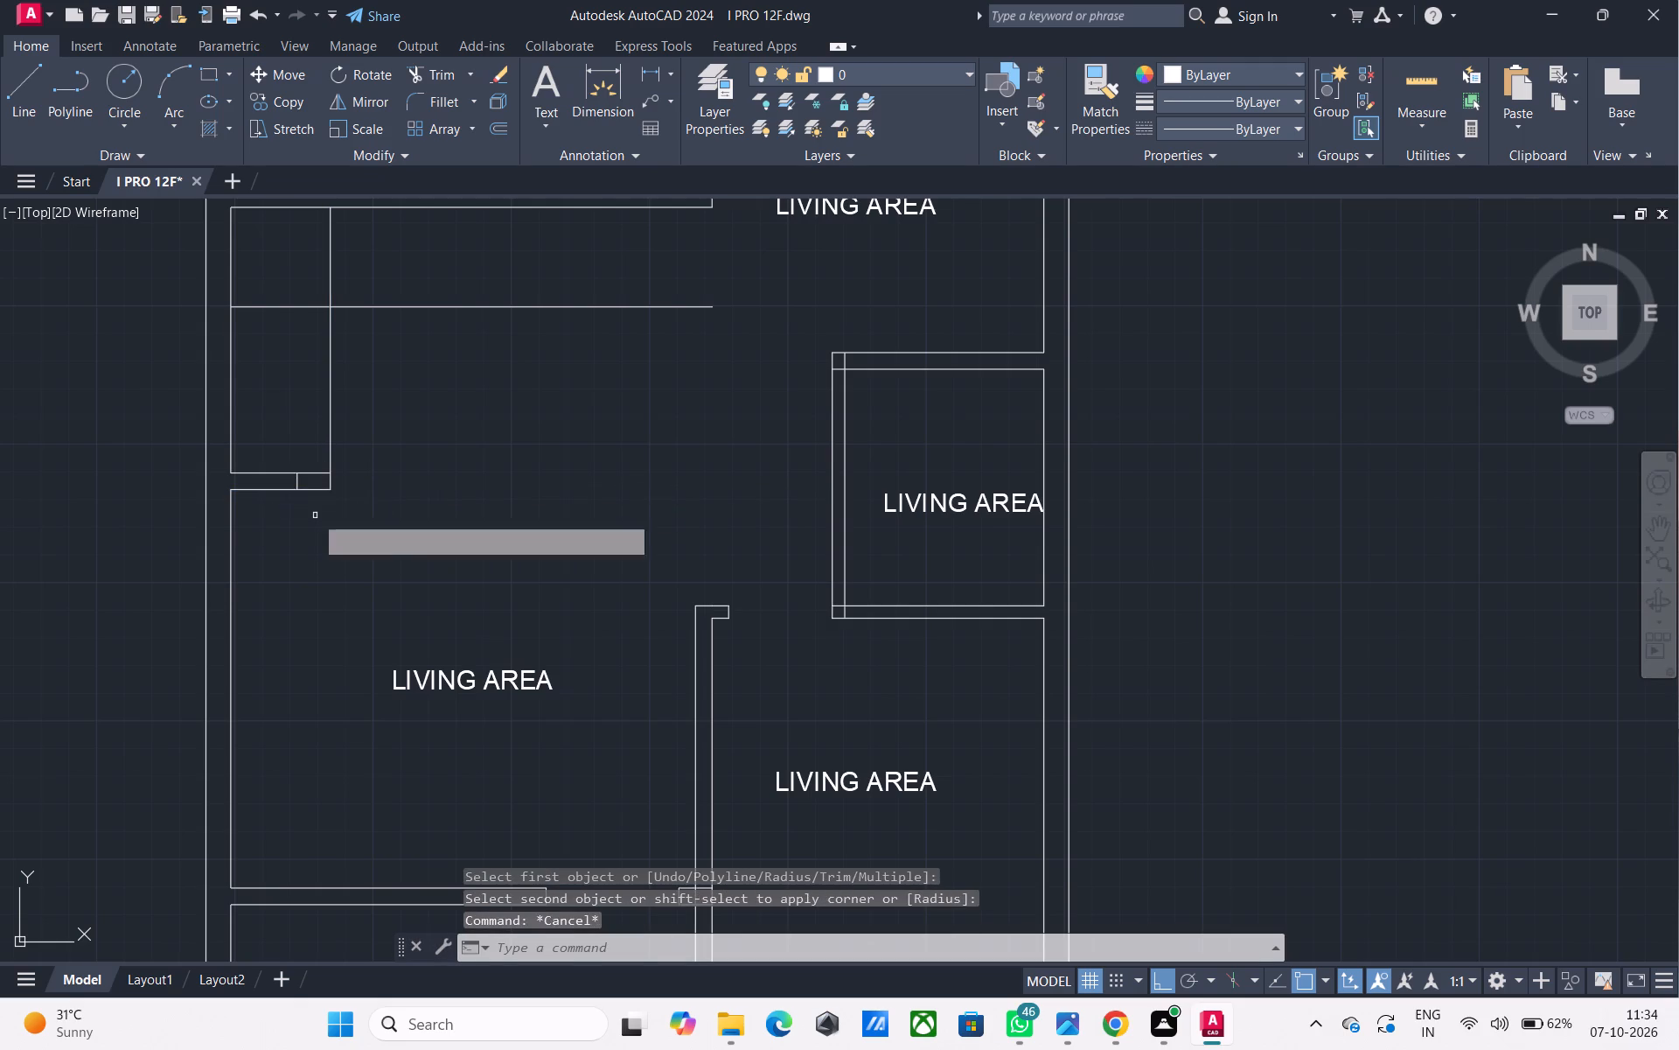
scroll(305, 482, up, 1)
click(305, 482)
click(283, 481)
scroll(292, 537, down, 2)
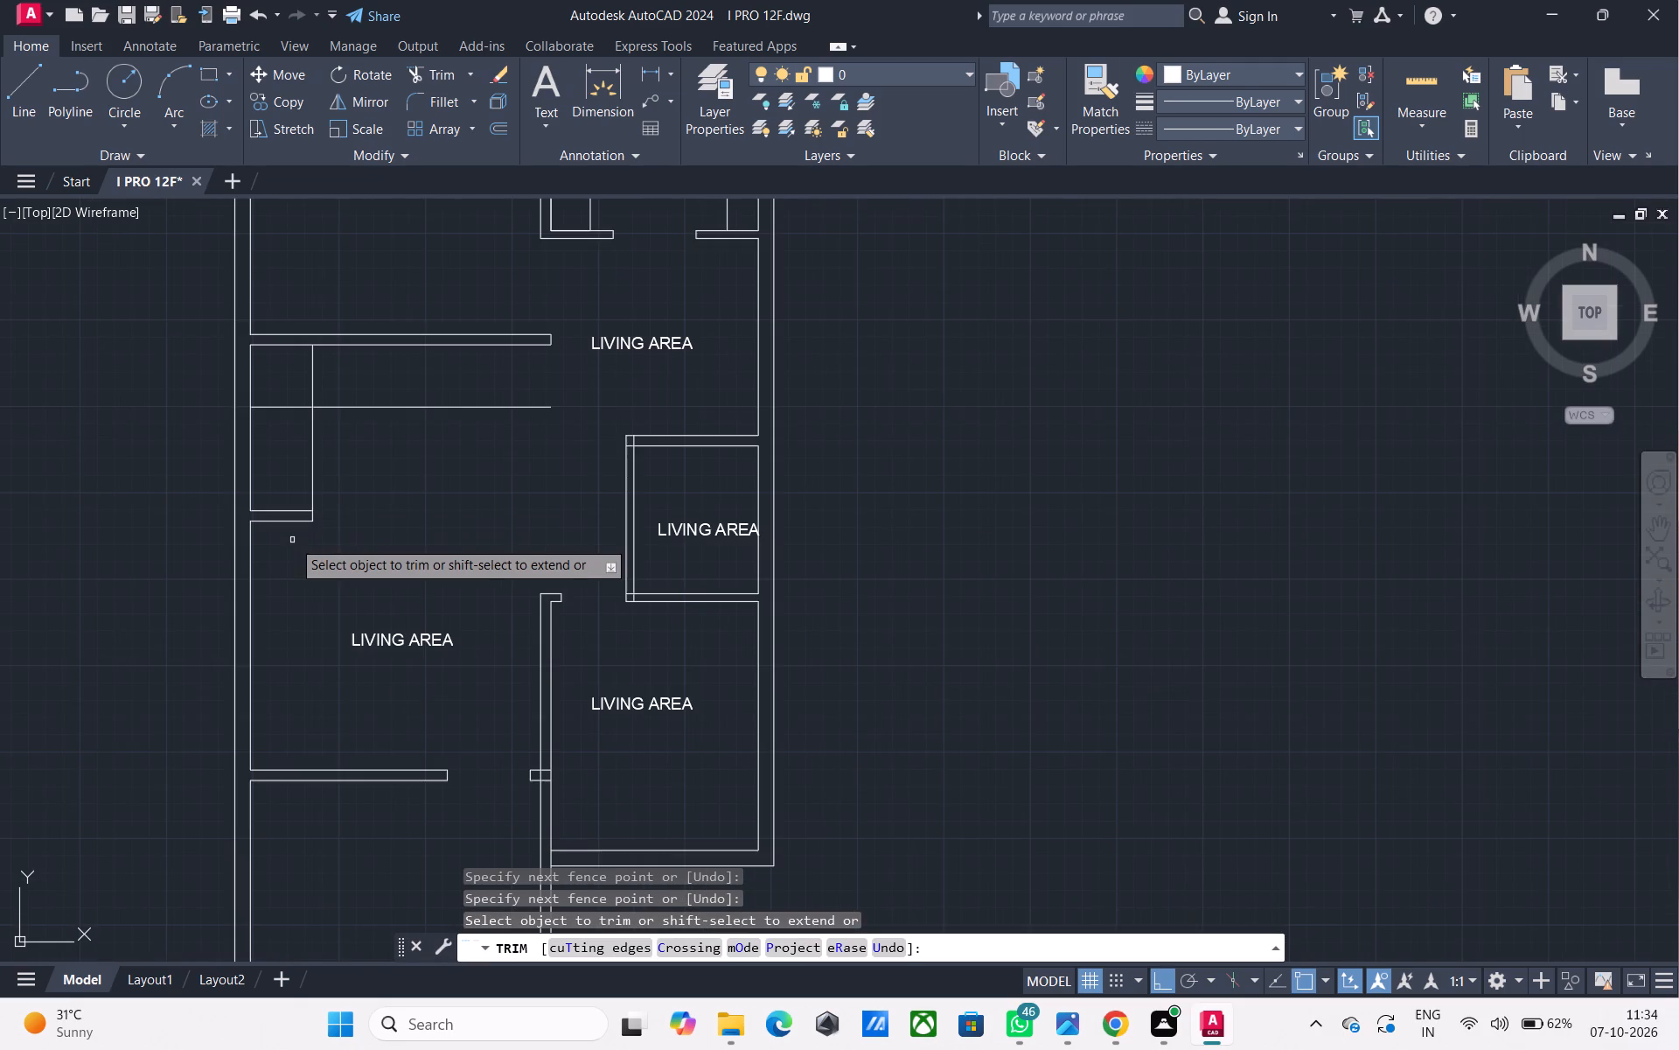
key(space)
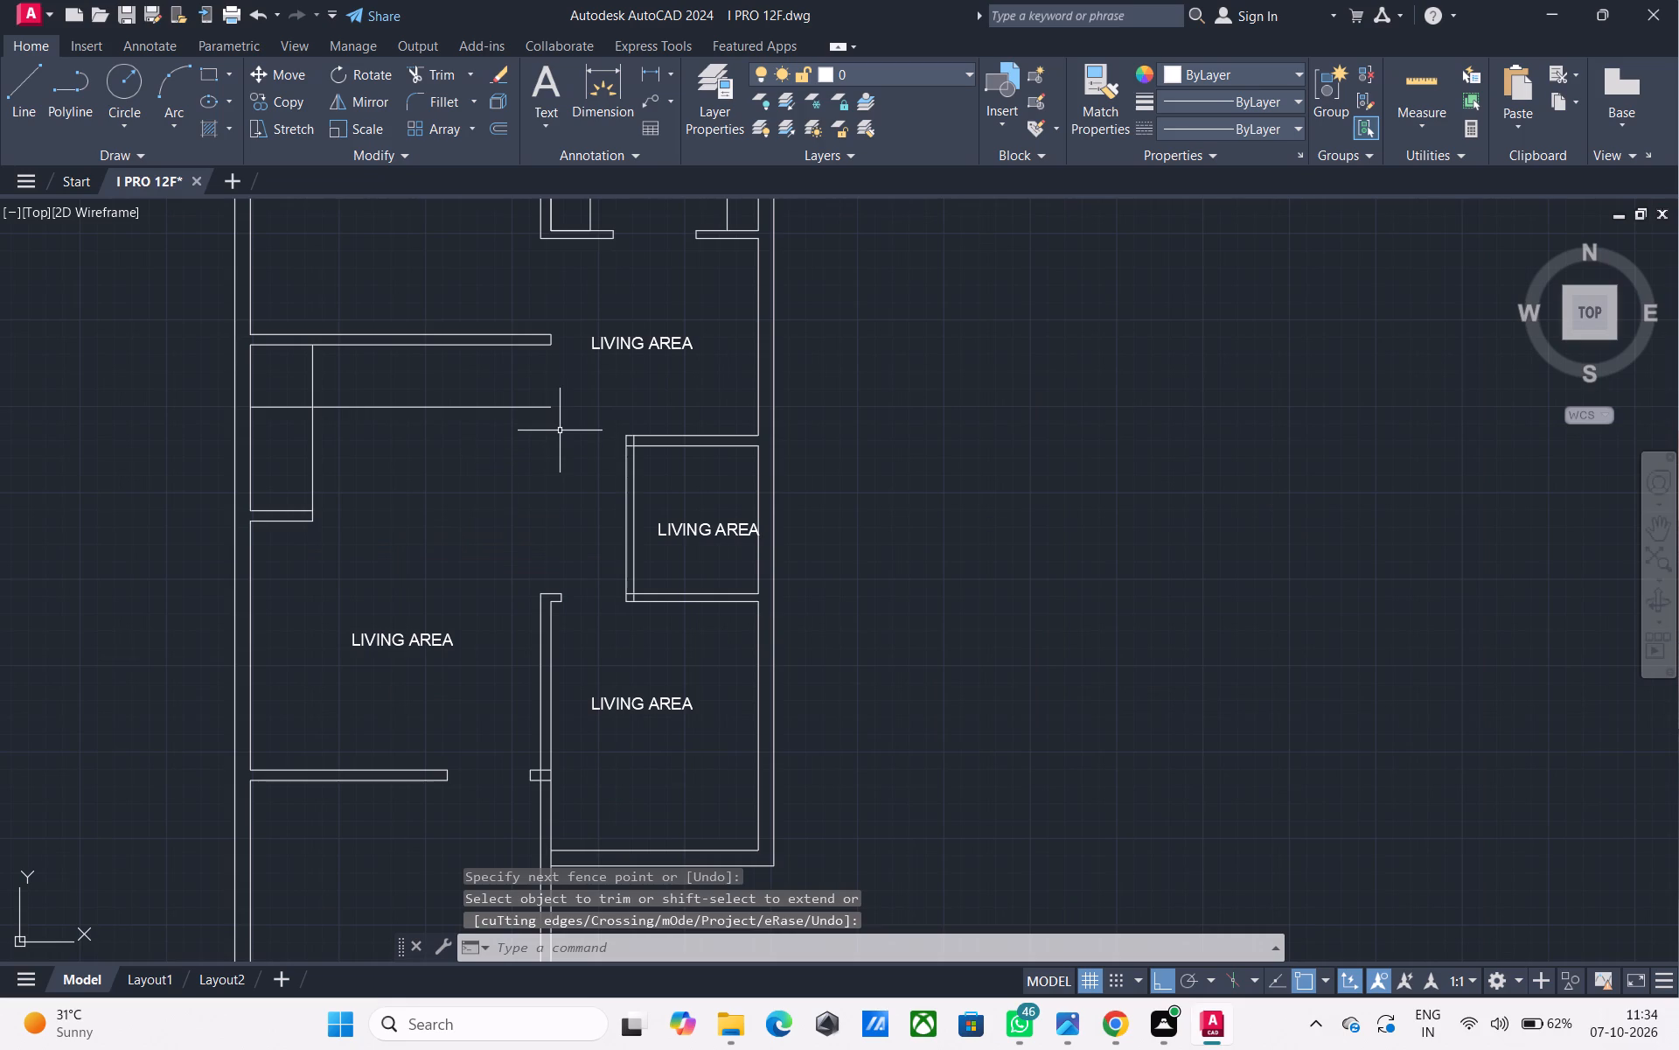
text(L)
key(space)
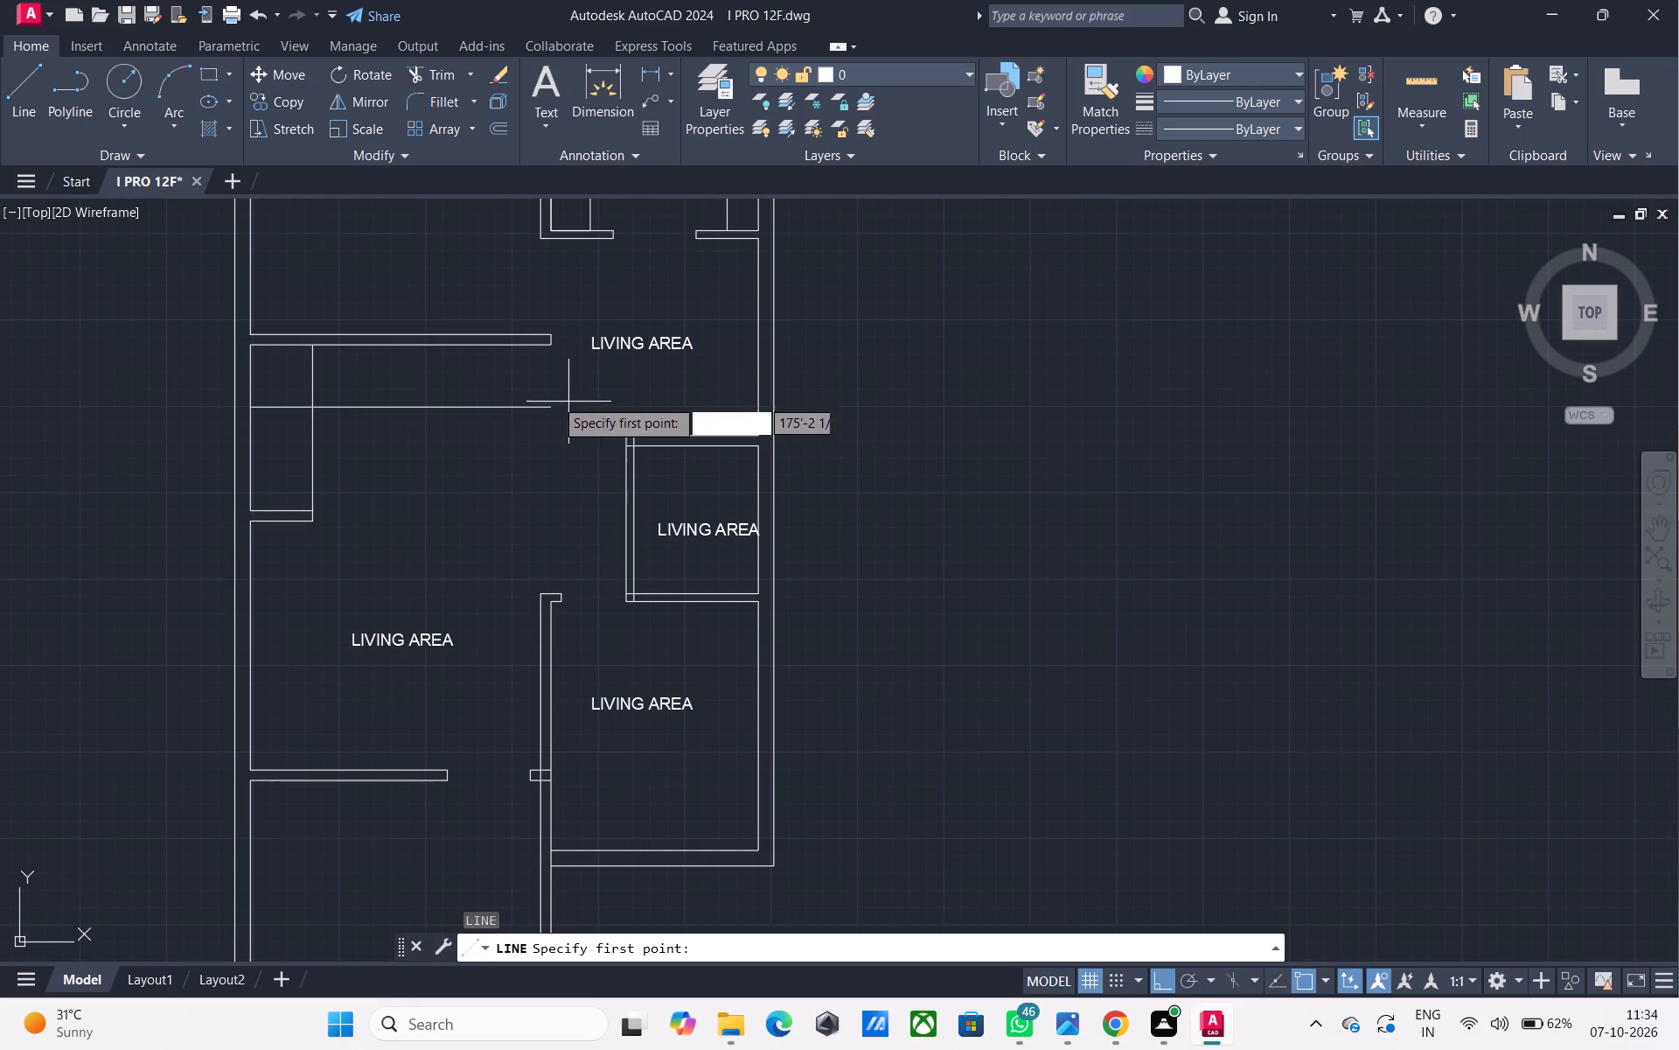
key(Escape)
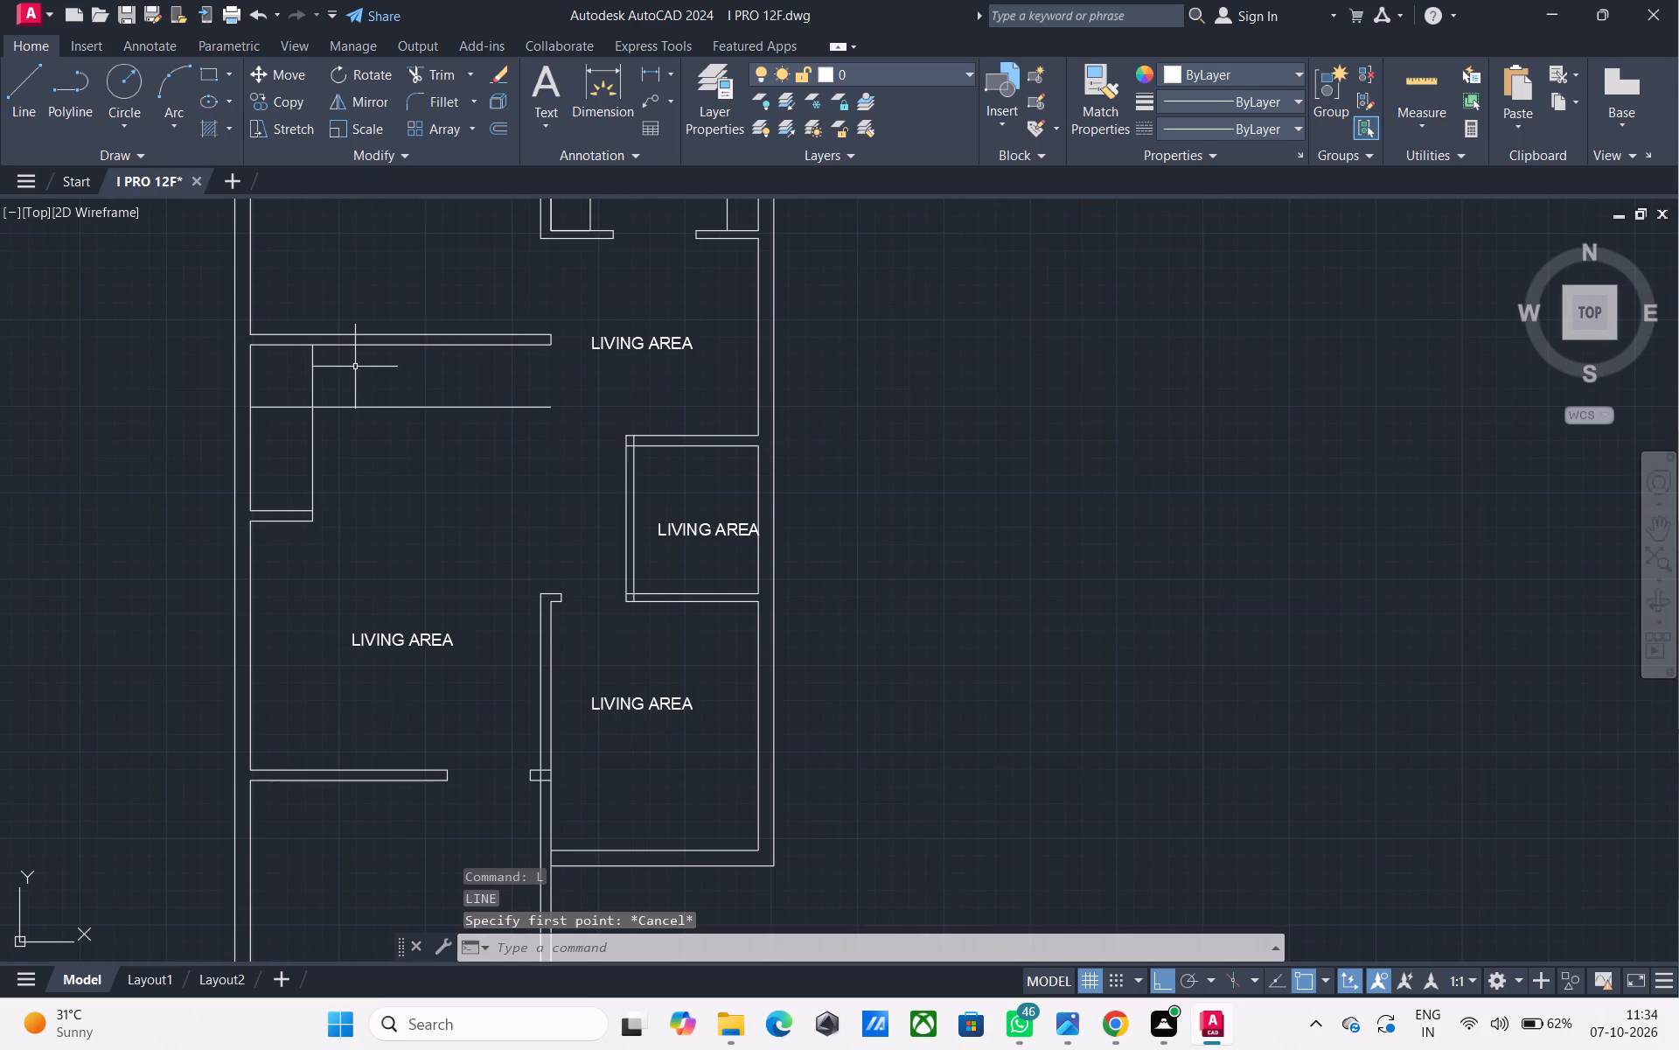
Offset the vertical line inside the upper stair strip 9" into the room as the first tread line.
text(O)
key(space)
key(9)
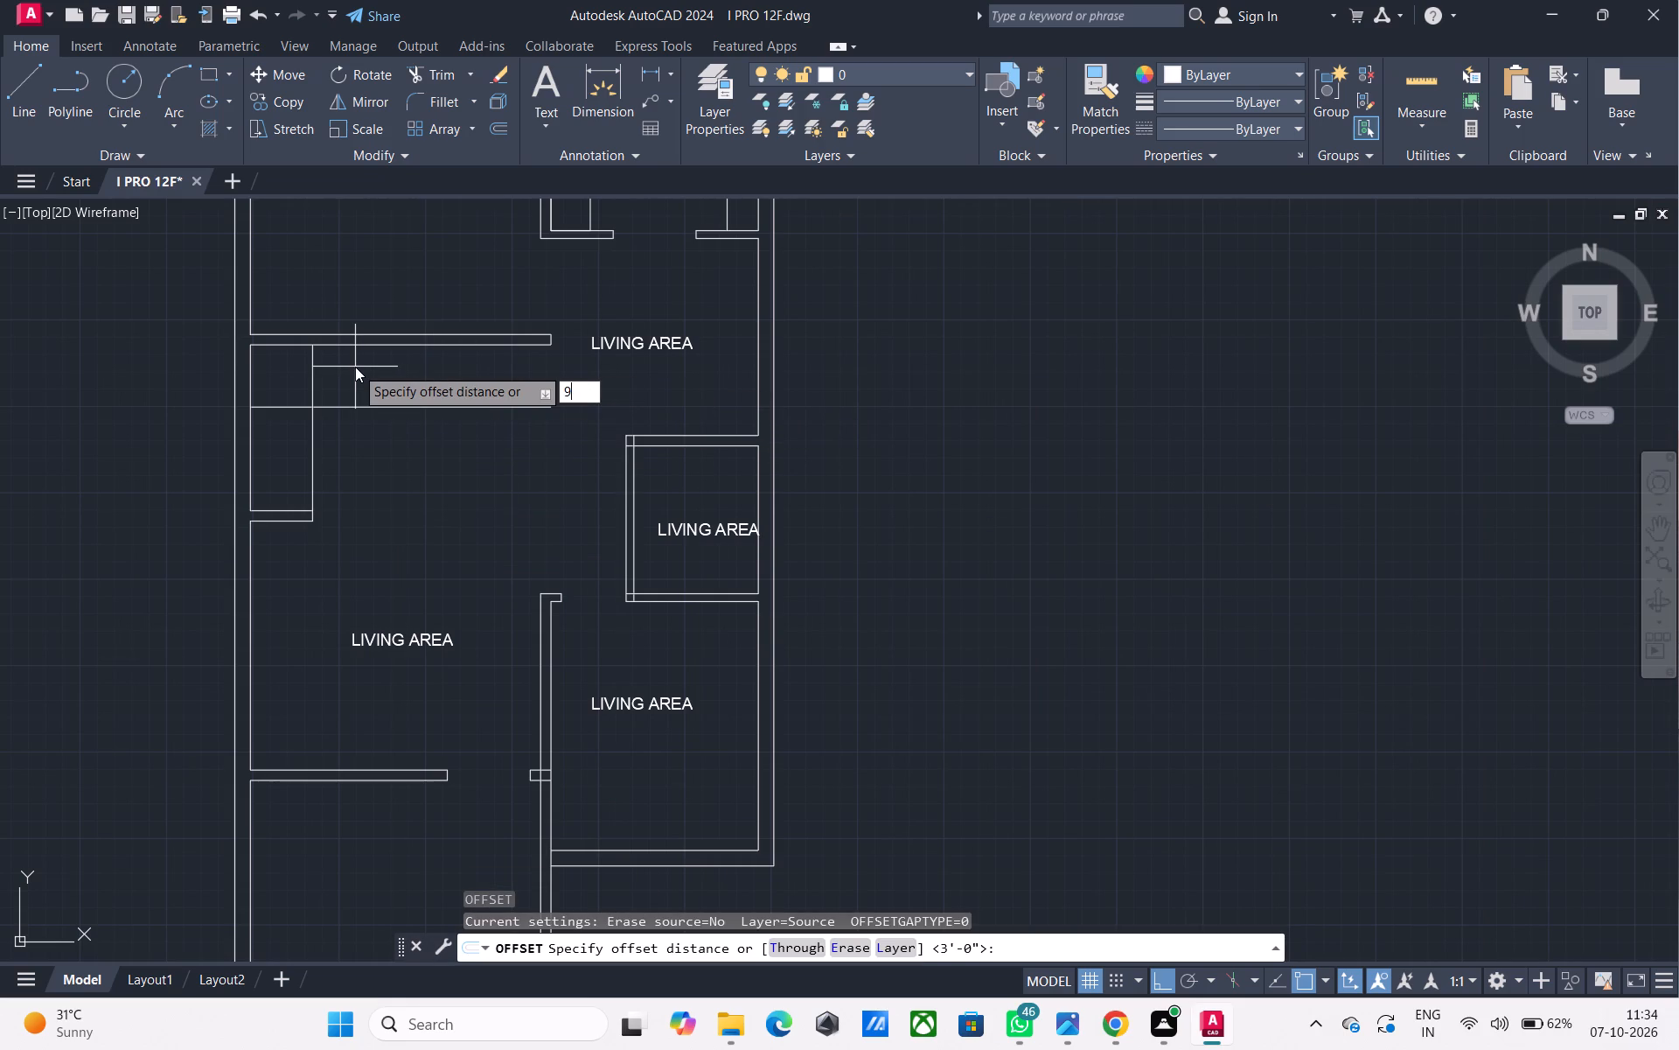
key(shift+quotedbl)
key(Return)
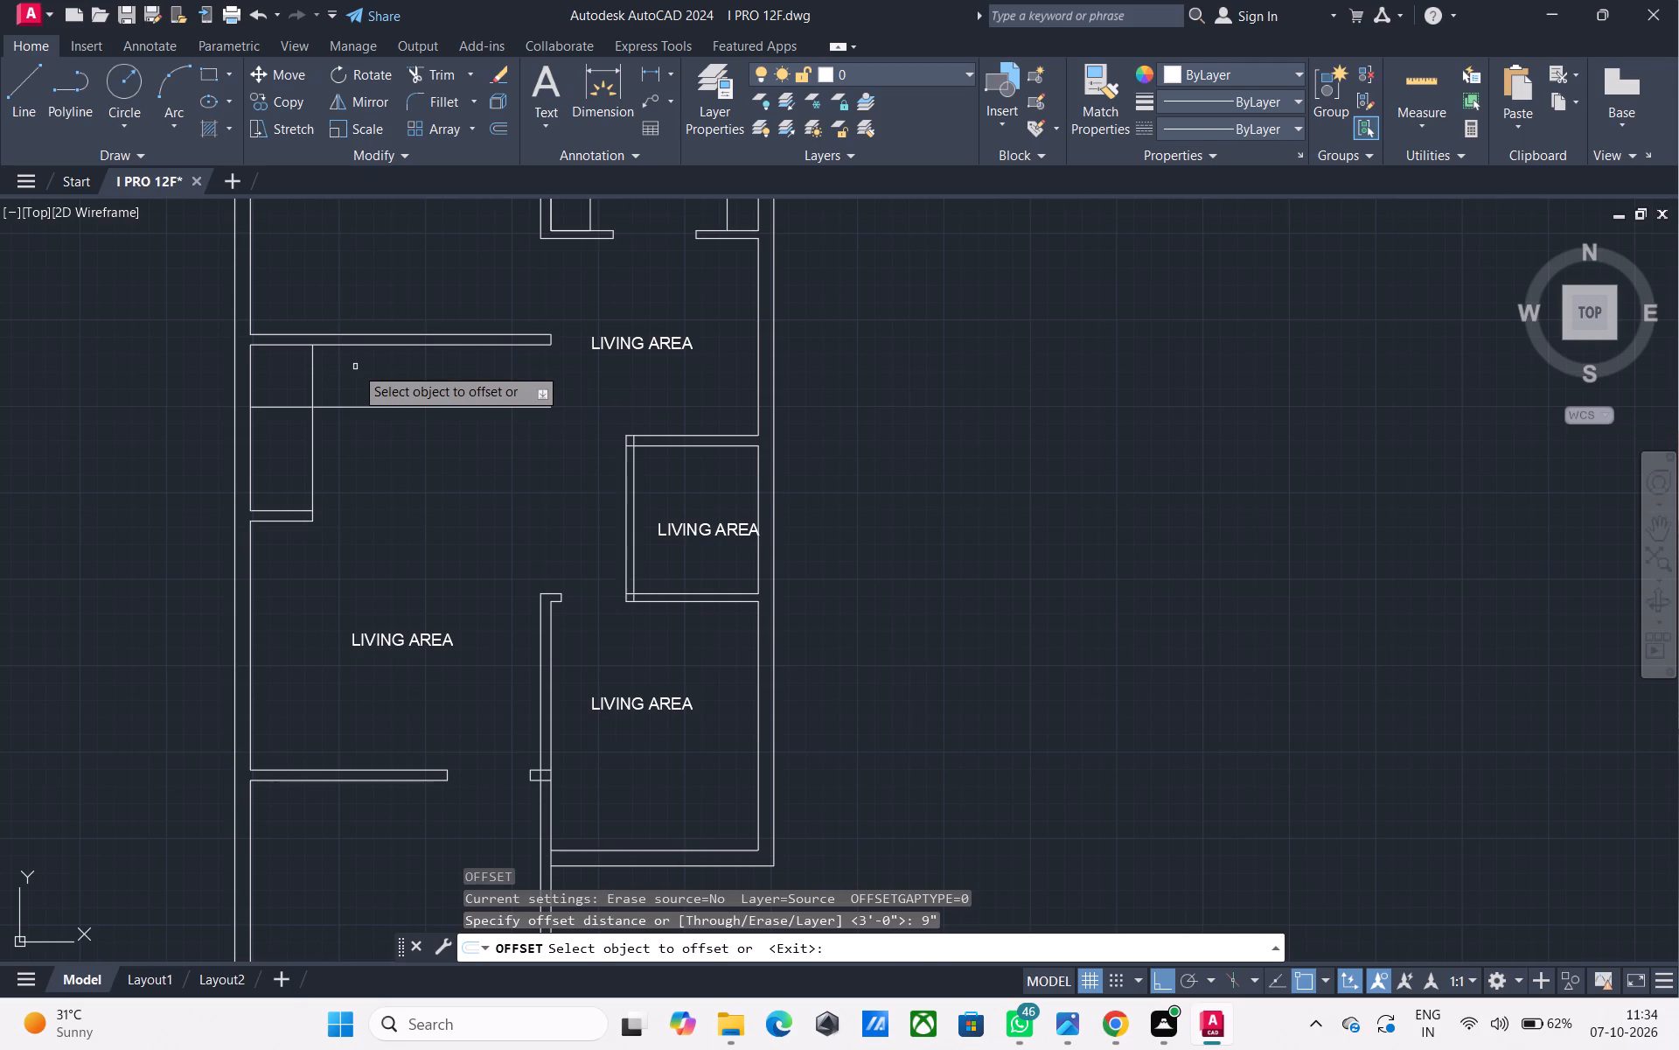
click(311, 373)
drag(601, 409, 693, 418)
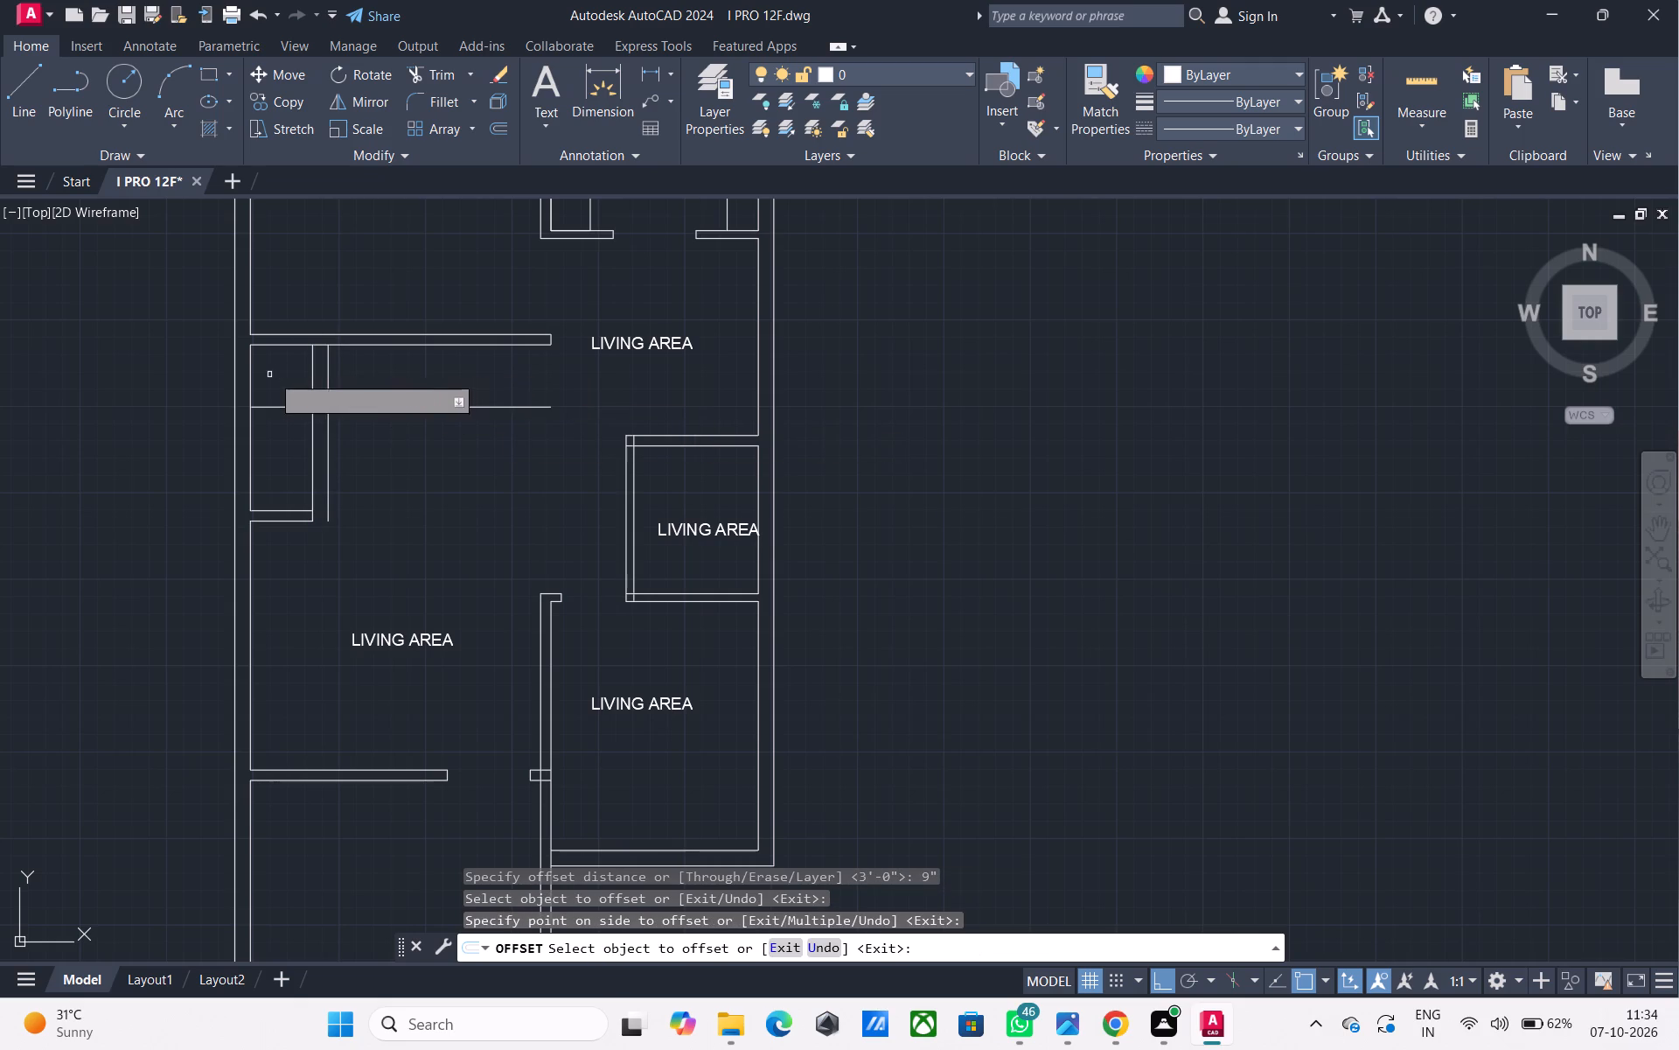
key(Escape)
click(329, 436)
key(Escape)
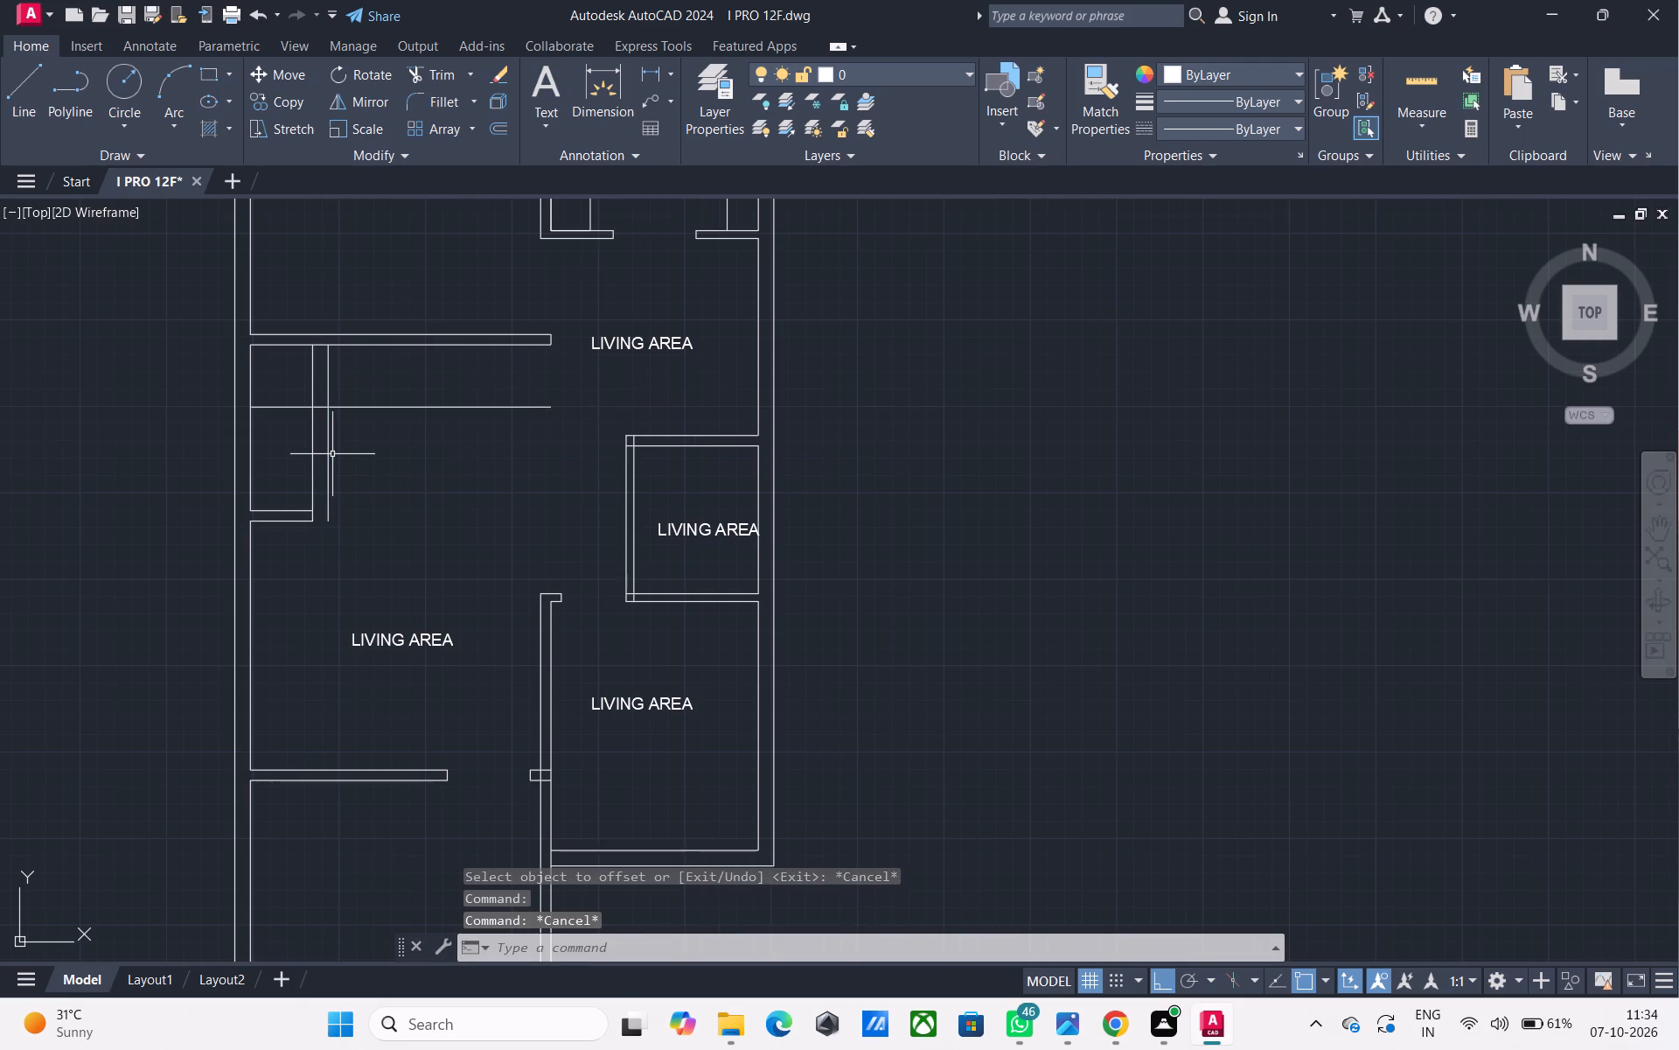
Trim away the part of the new tread line that runs below the long horizontal stair line.
text(TR)
key(space)
double_click(332, 454)
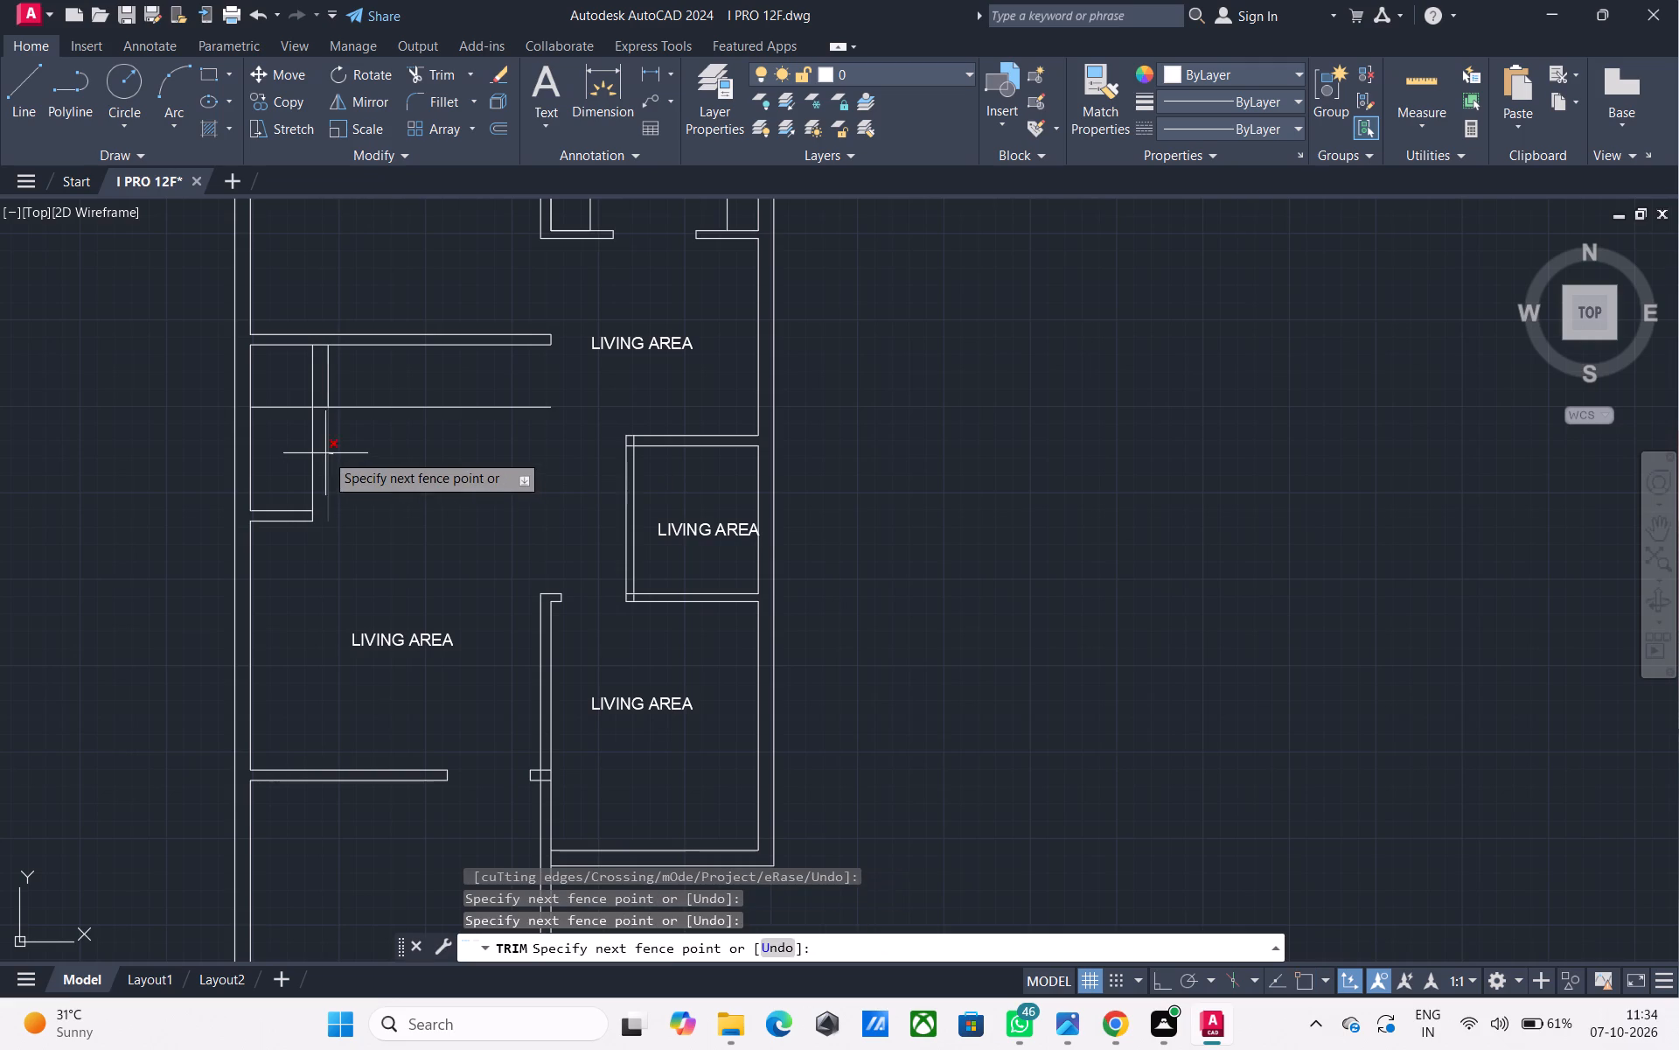
click(324, 453)
key(Escape)
Offset the trimmed tread line successively at 9" spacing, adding eight more treads along the horizontal stair flight.
key(o)
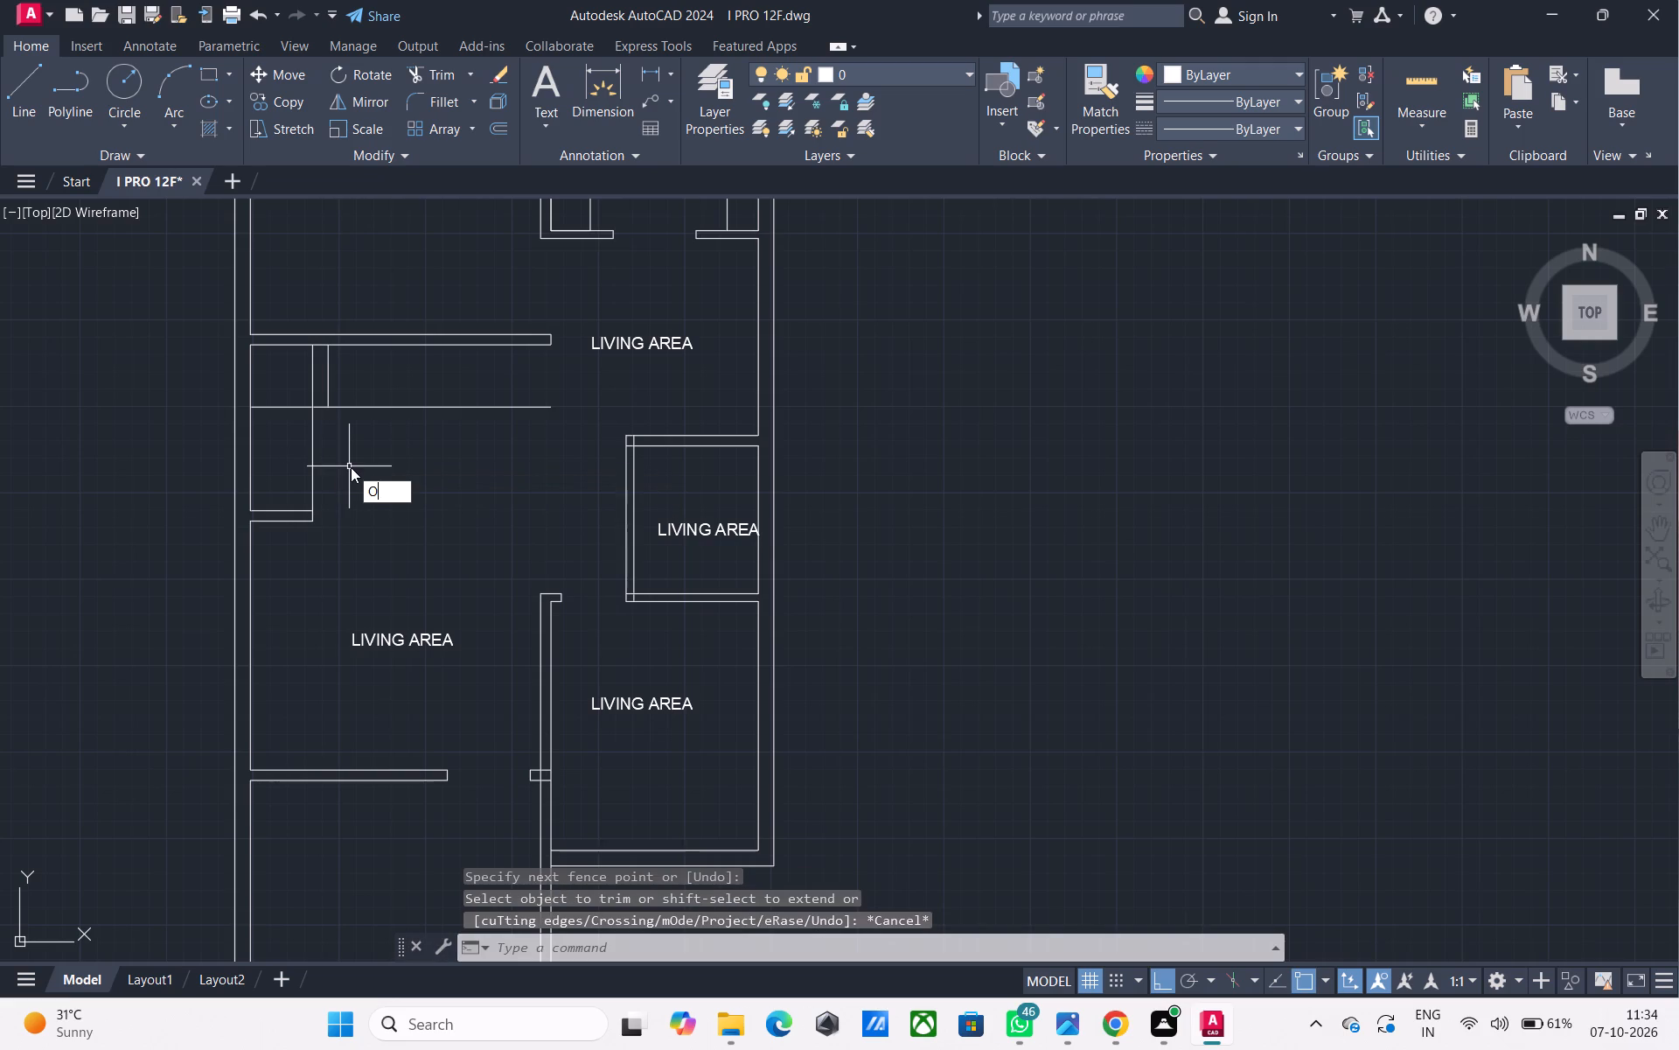
key(space)
key(space)
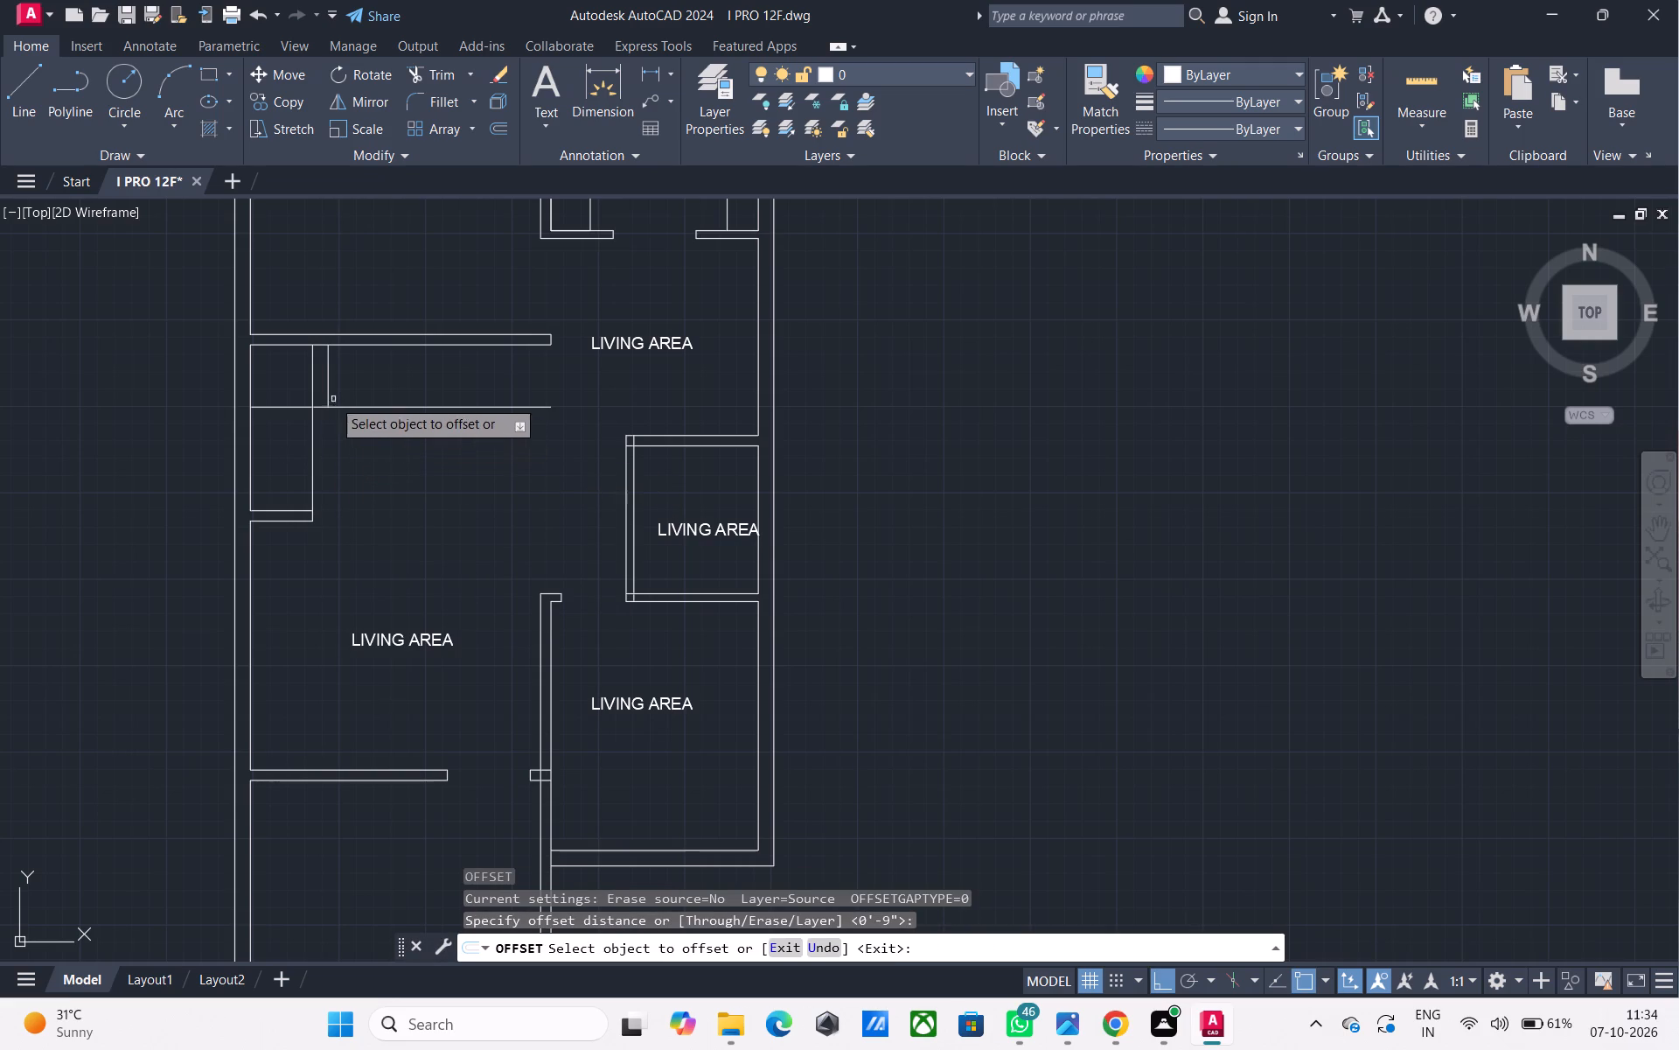
click(328, 395)
drag(435, 381, 464, 380)
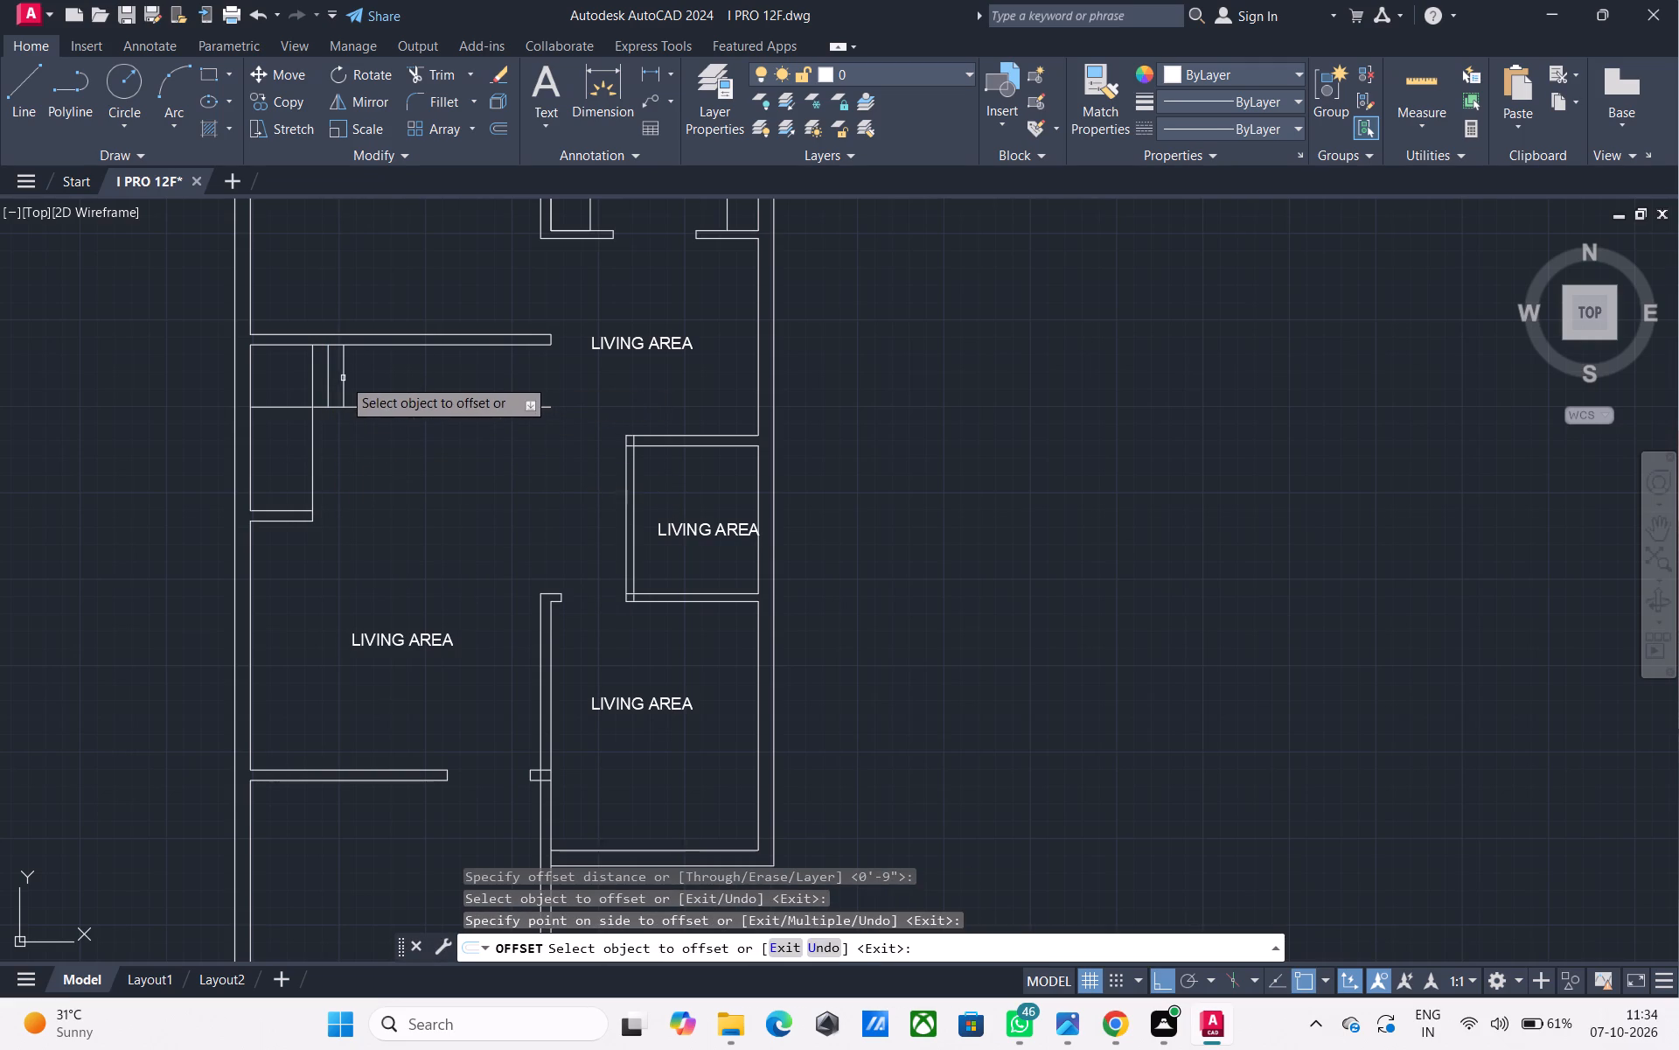
click(343, 378)
drag(640, 388, 662, 388)
click(359, 374)
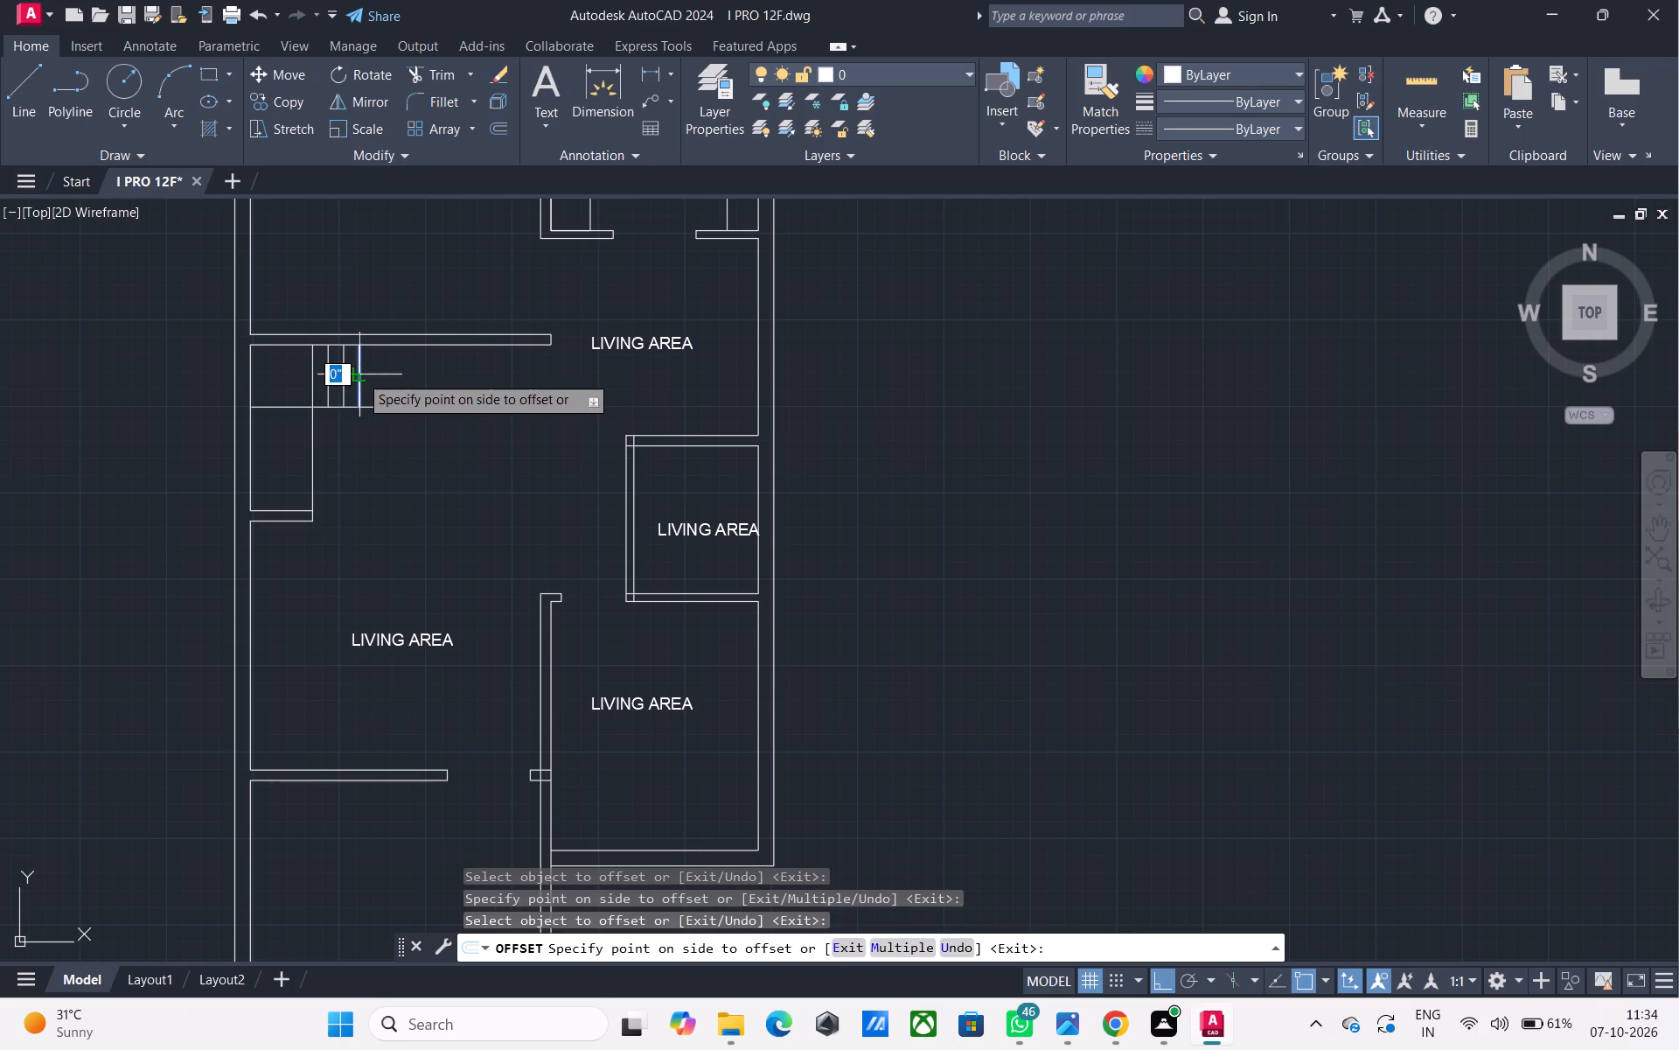
drag(512, 386, 595, 387)
click(375, 375)
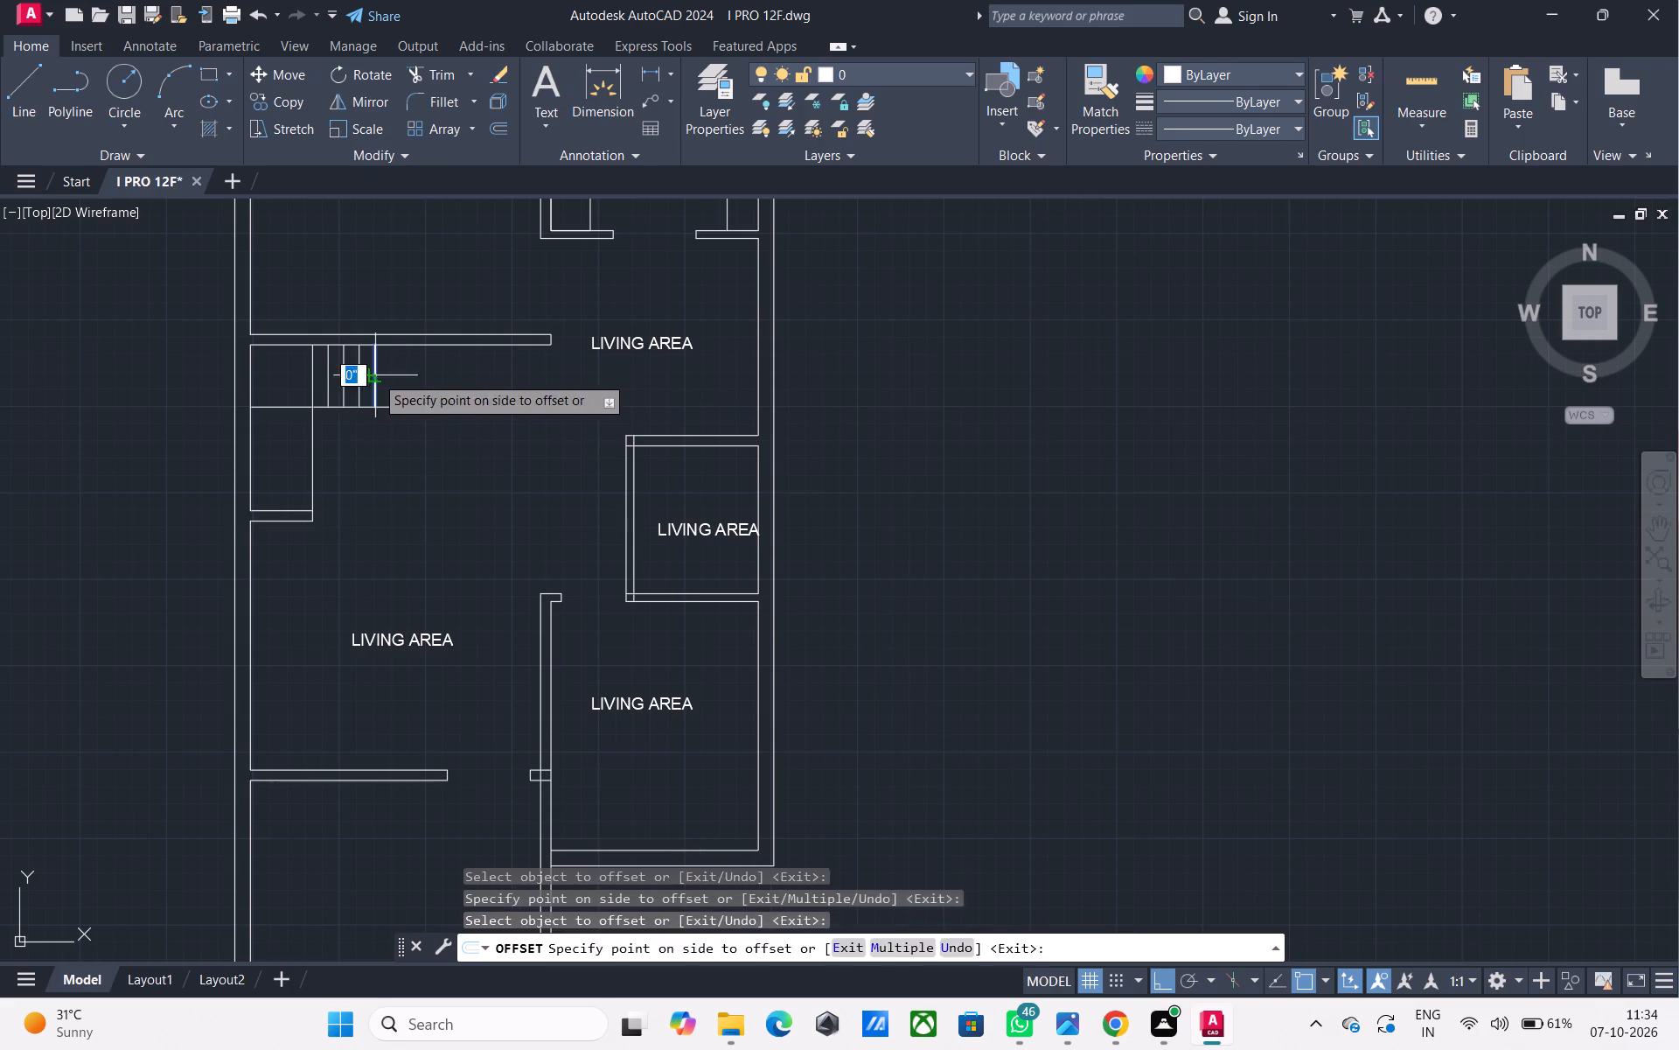
drag(594, 390, 650, 395)
click(388, 395)
drag(547, 393, 818, 395)
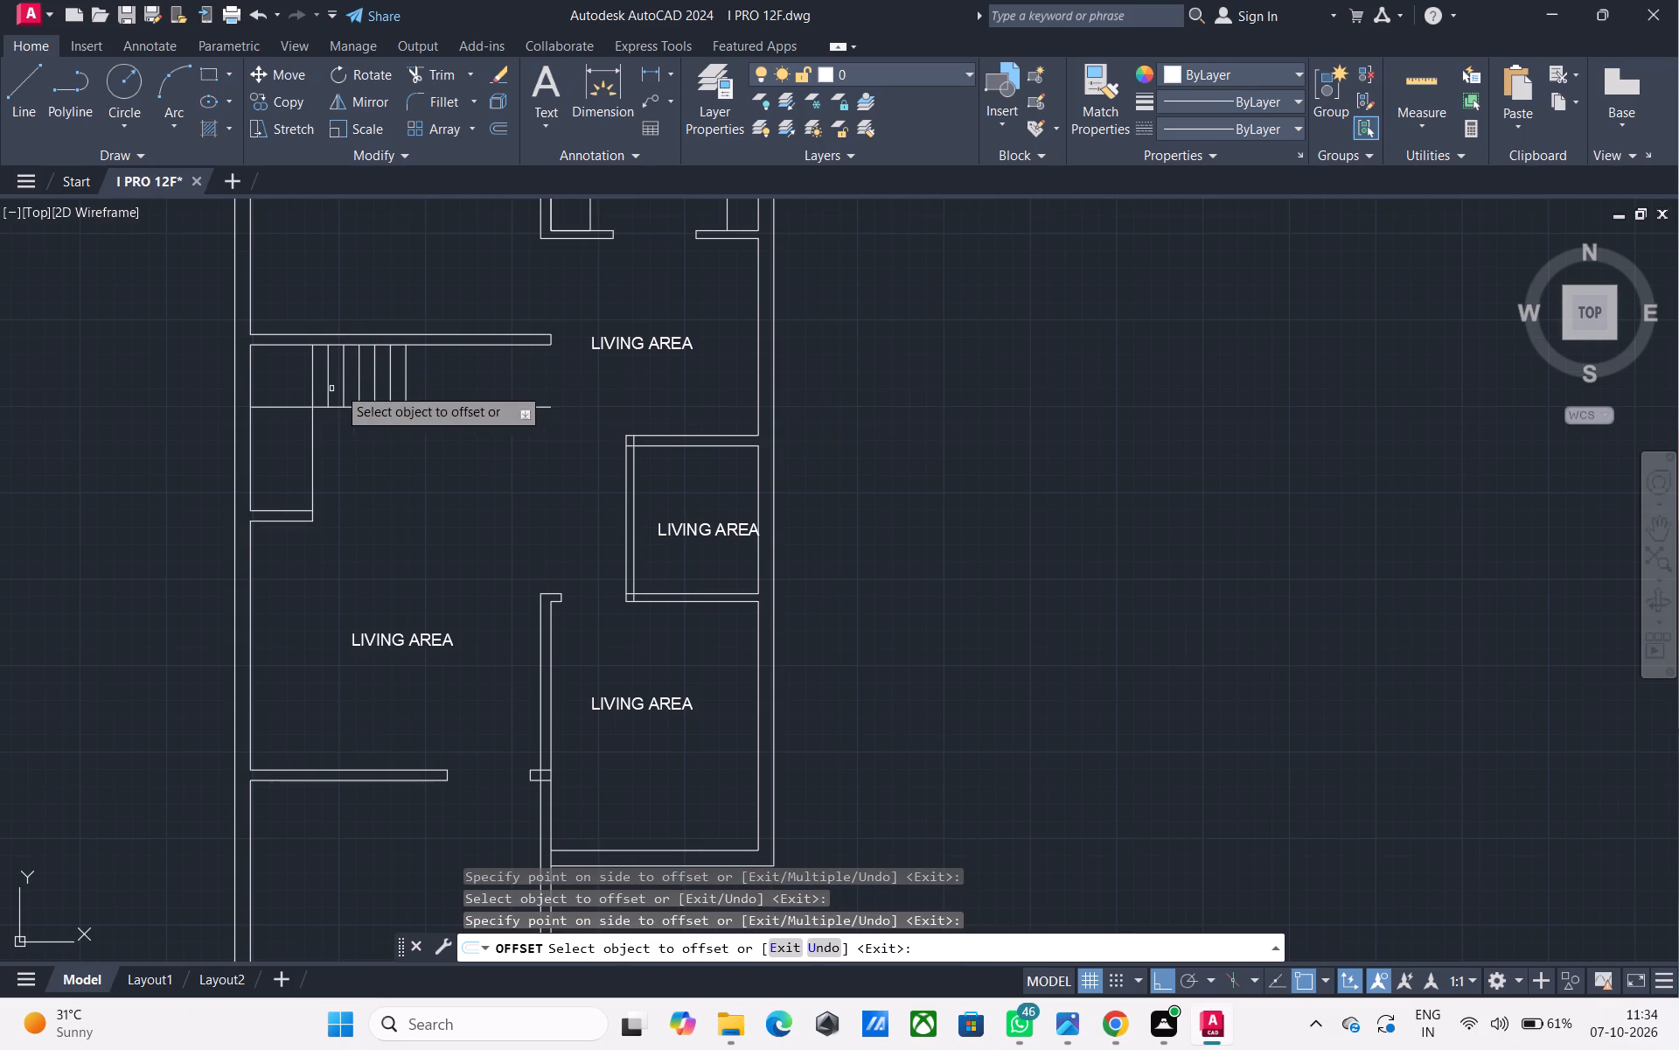
click(408, 374)
drag(683, 375, 813, 381)
click(422, 371)
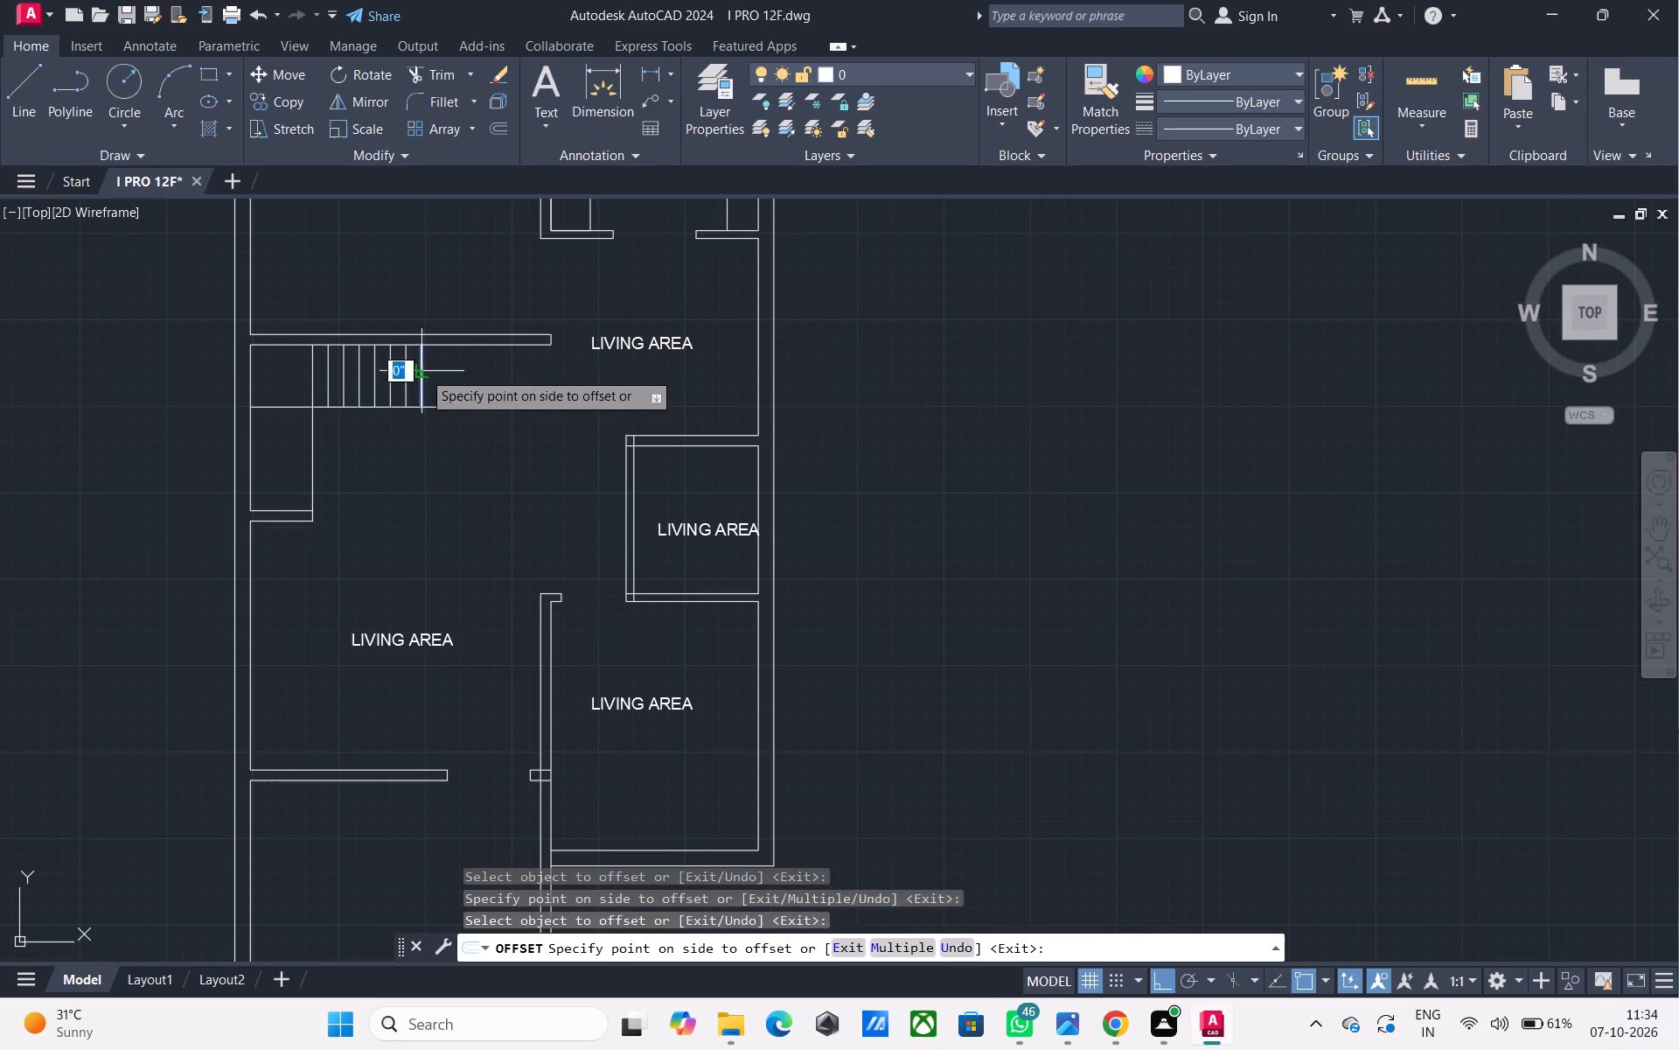
drag(571, 368, 1082, 383)
click(436, 370)
drag(524, 376, 552, 377)
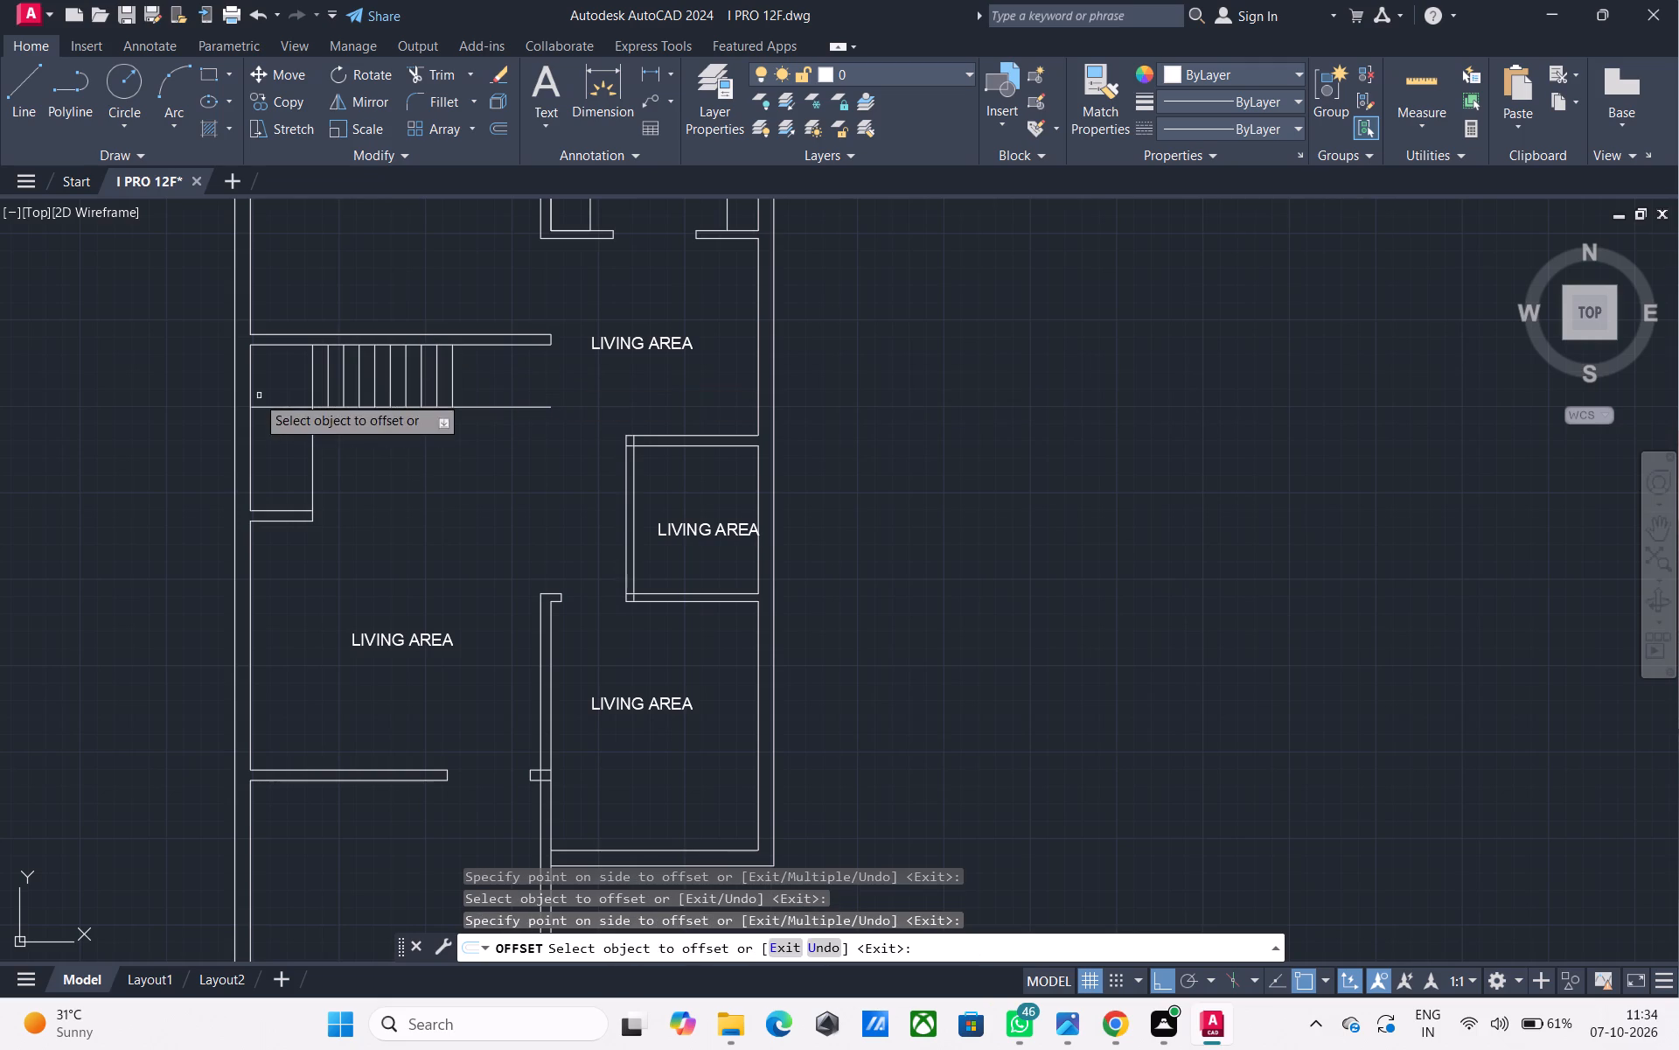
Offset the long horizontal stair line 9" downward to begin the lower flight.
click(265, 409)
click(279, 439)
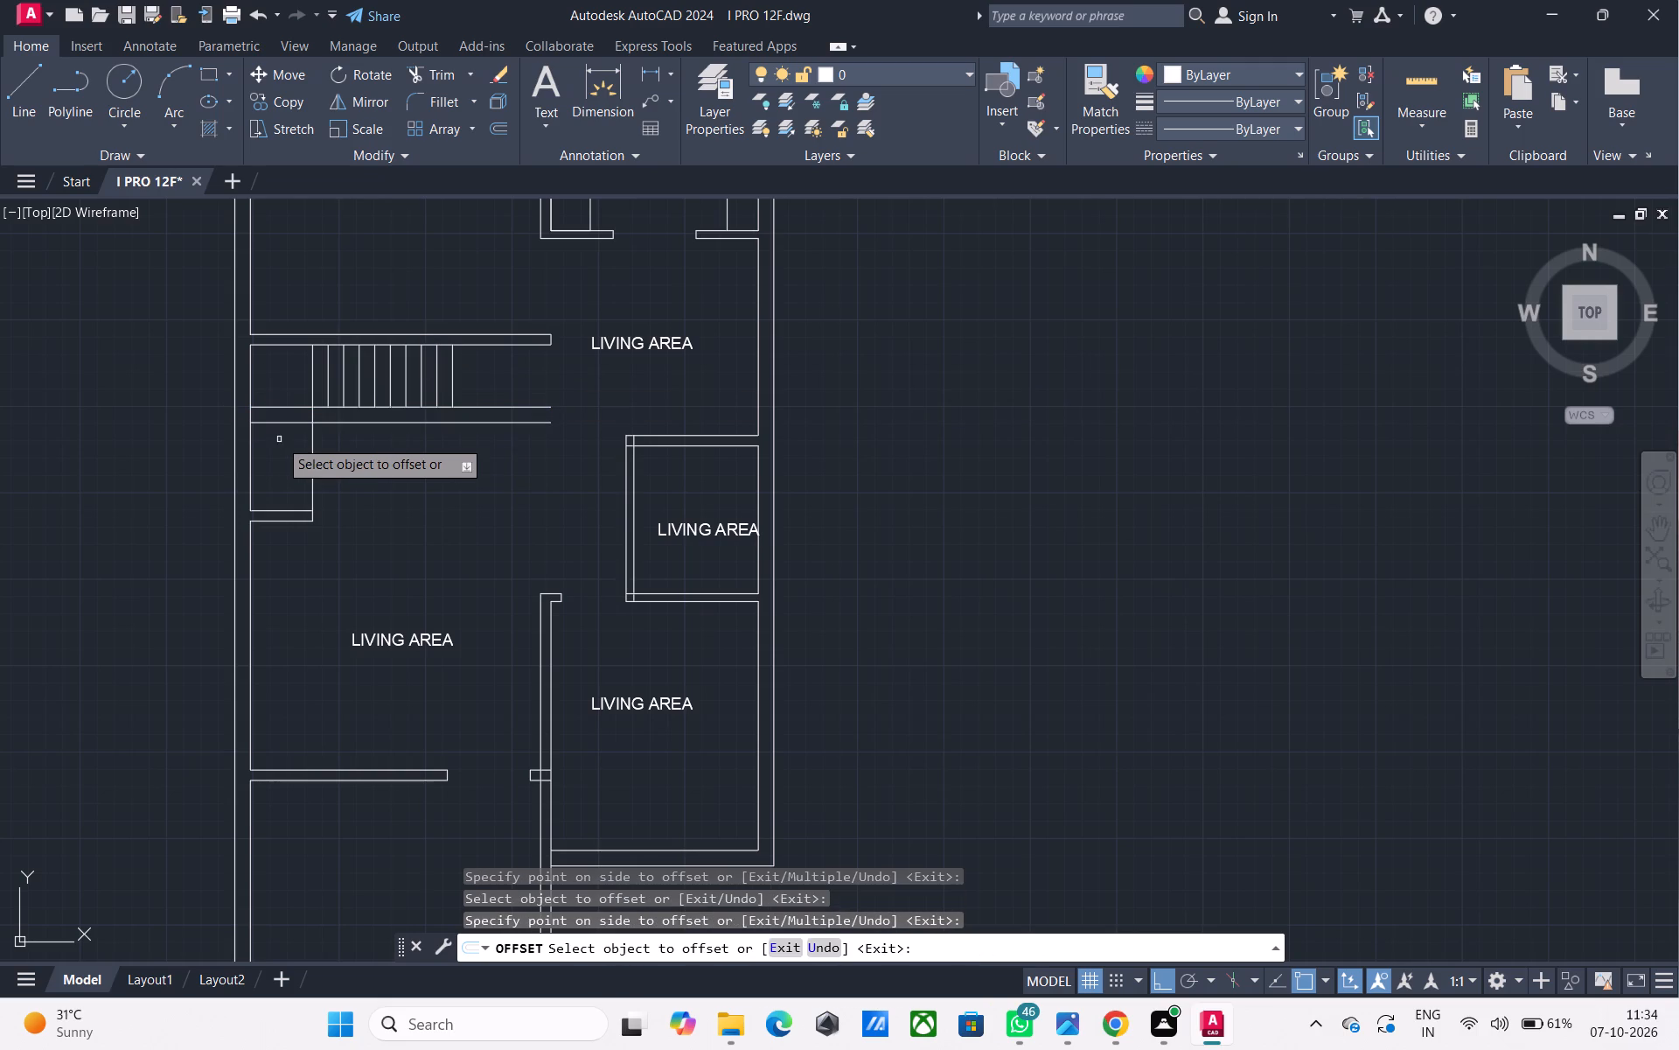
key(Escape)
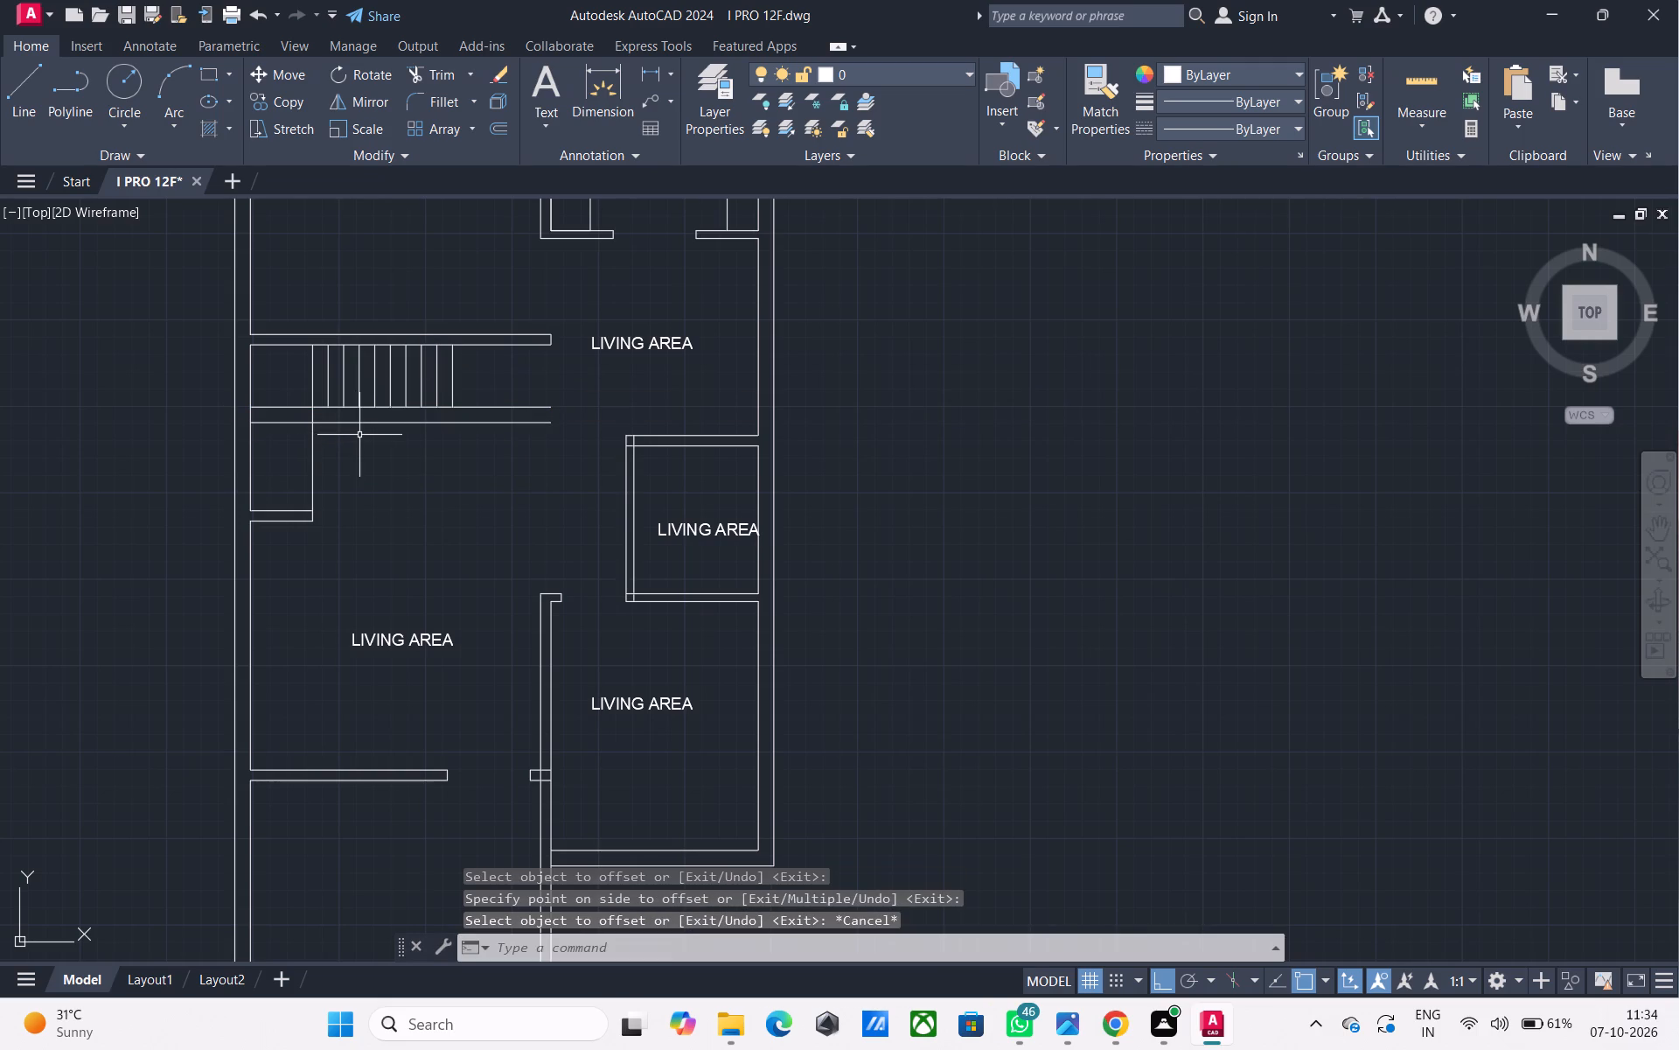
Trim the new horizontal line beyond the lower flight's vertical edge so it spans only the flight's width.
key(t)
key(r)
key(space)
click(359, 431)
click(359, 418)
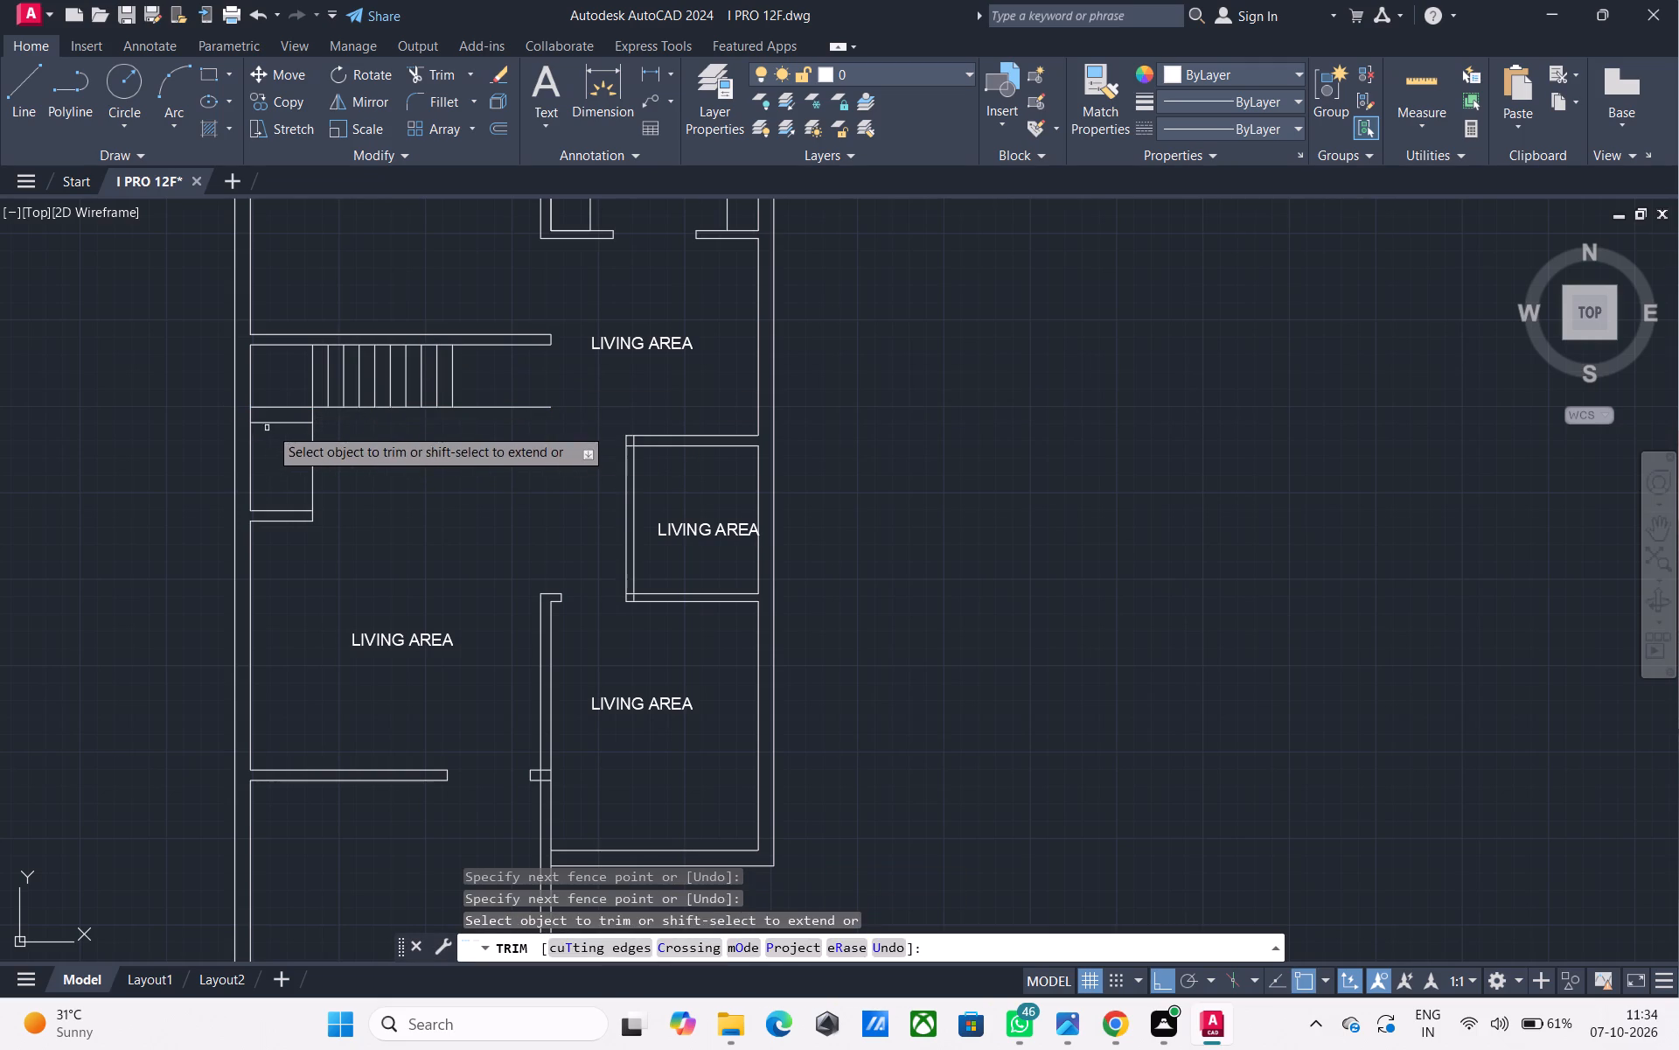
key(Escape)
Offset the trimmed horizontal tread successively downward at 9" spacing, adding five more treads to the lower flight.
text(O)
key(space)
key(space)
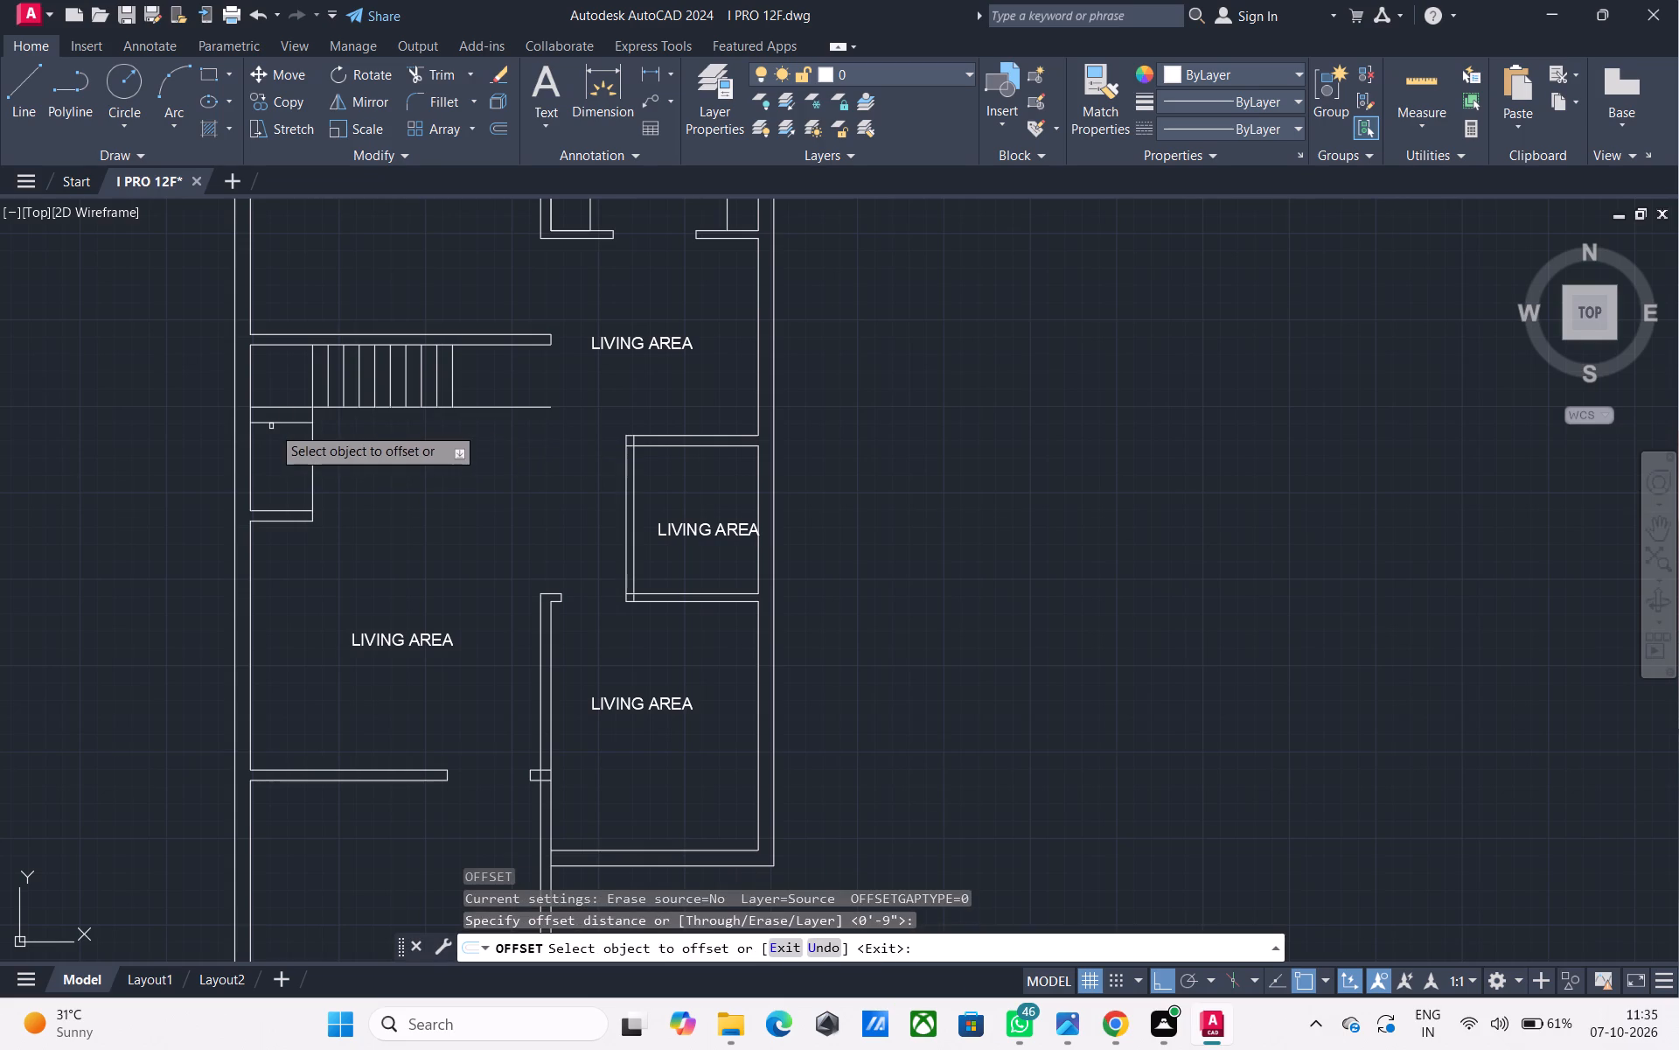
click(272, 424)
click(272, 466)
click(272, 438)
click(278, 481)
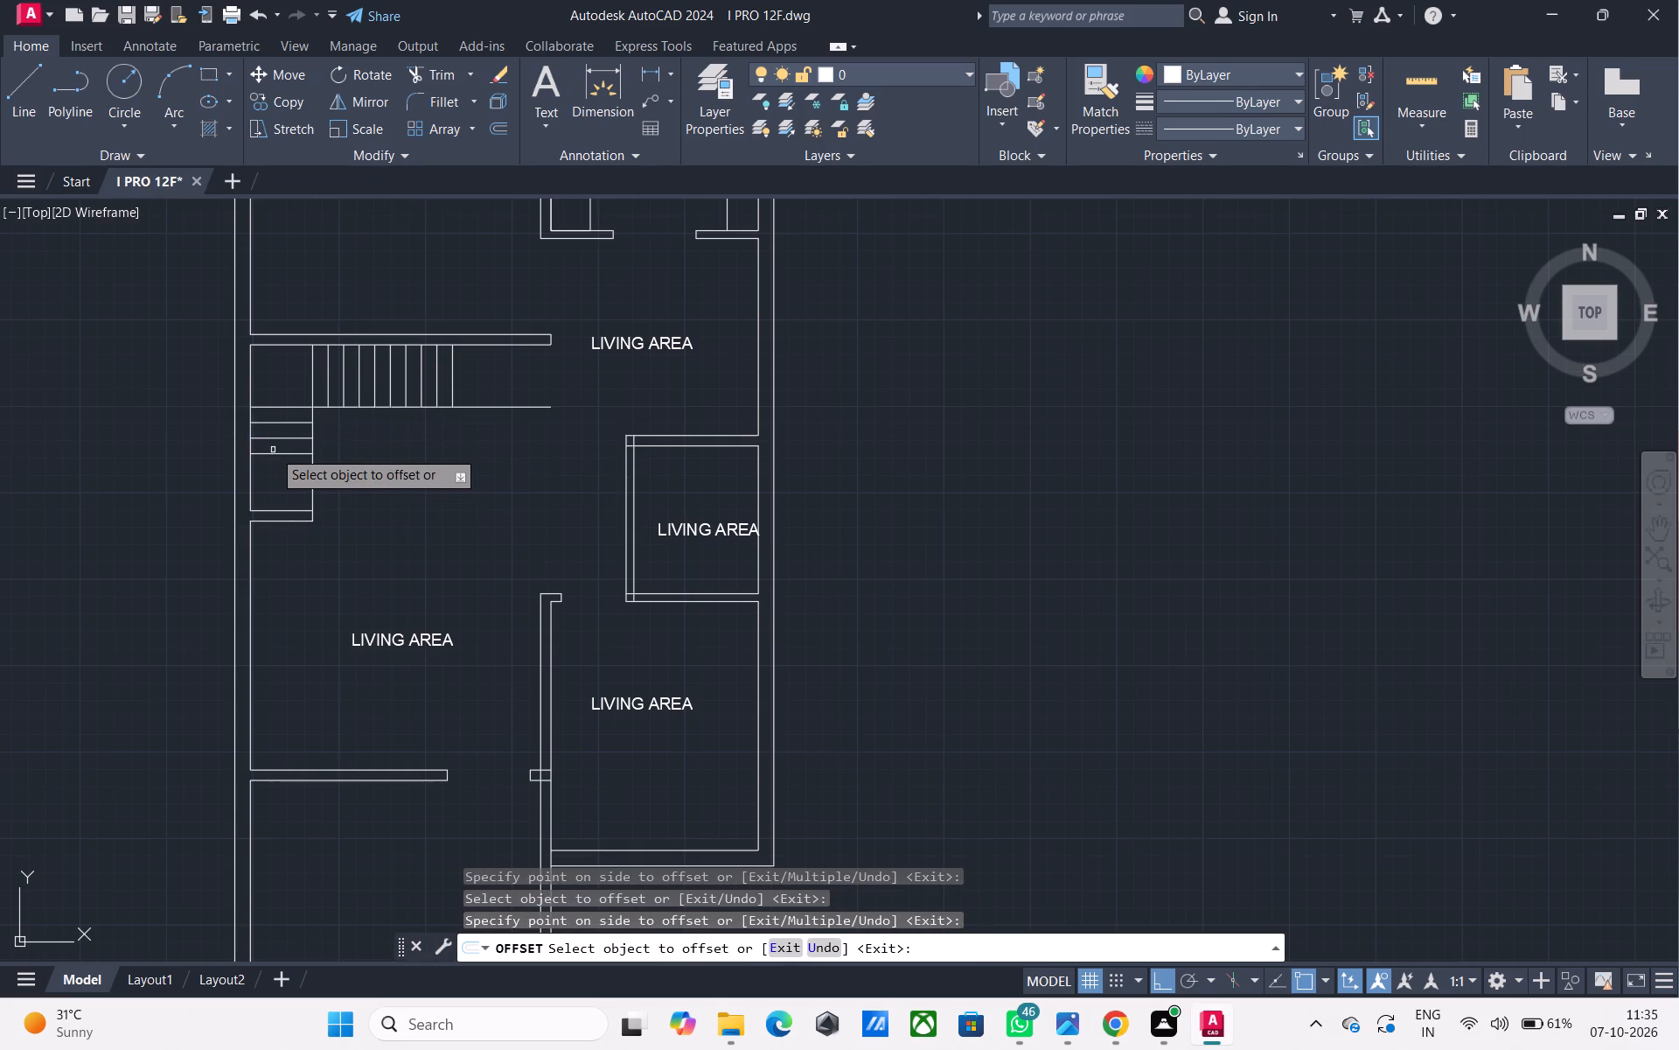
click(273, 455)
drag(279, 502, 270, 506)
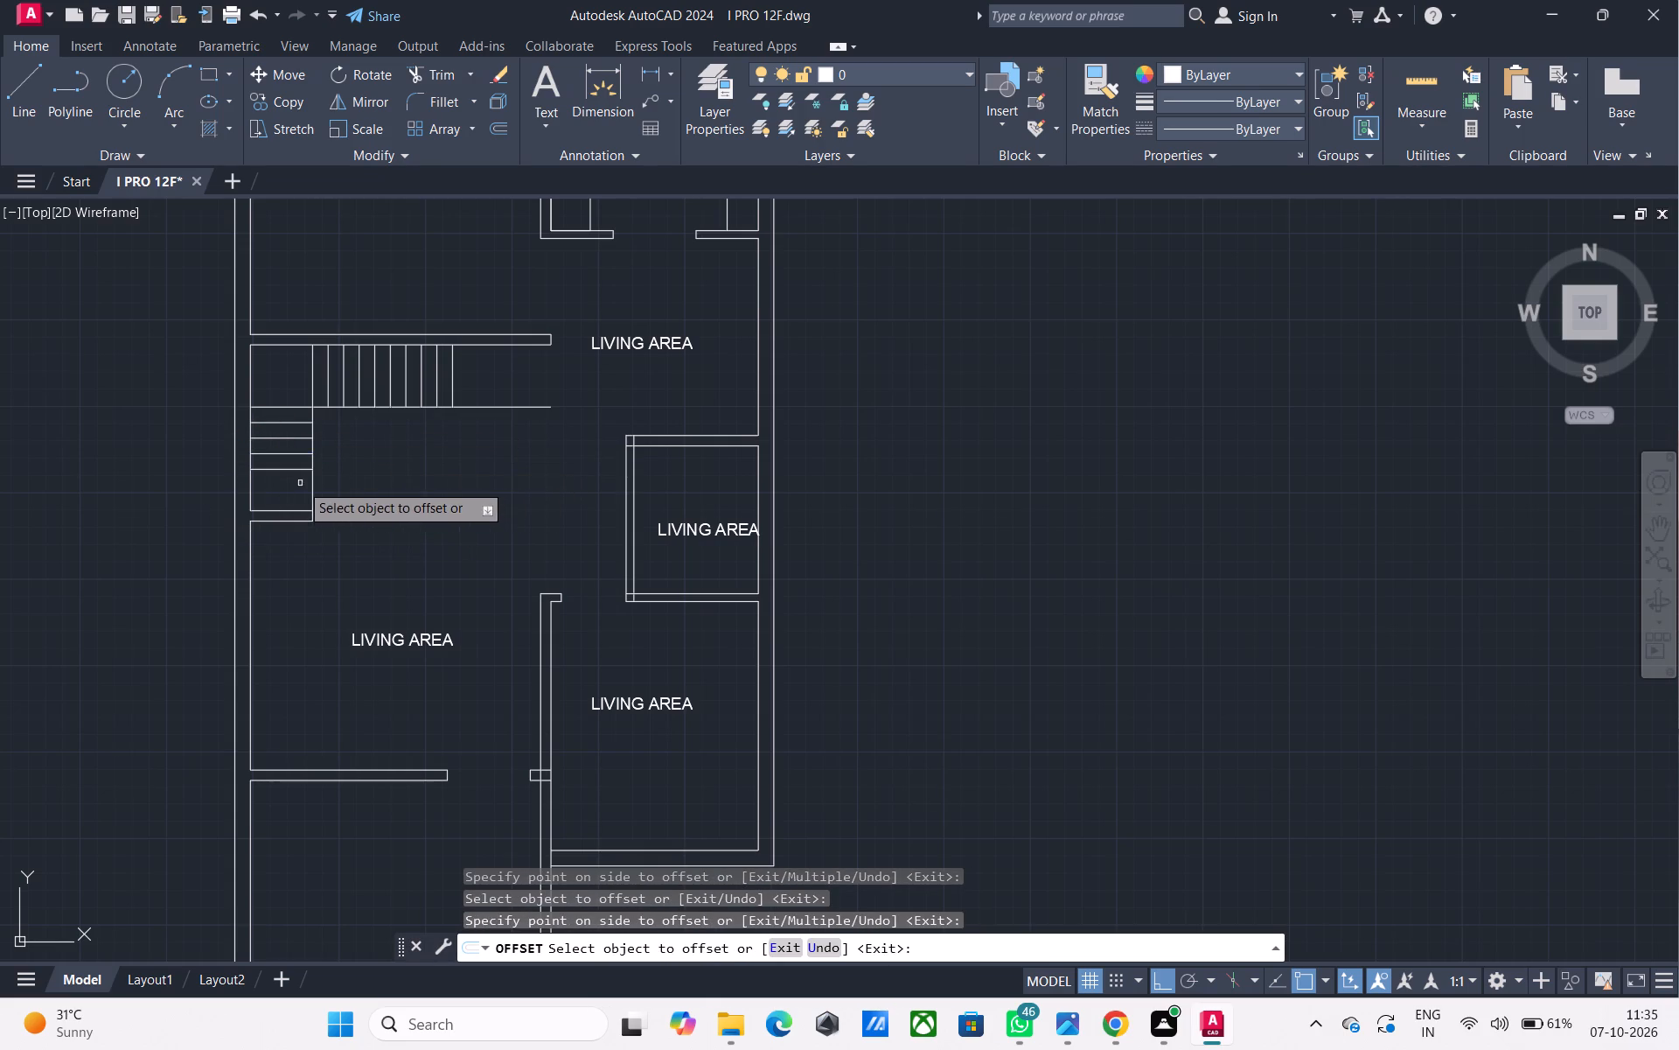
click(288, 470)
click(281, 516)
click(282, 487)
drag(285, 508, 284, 528)
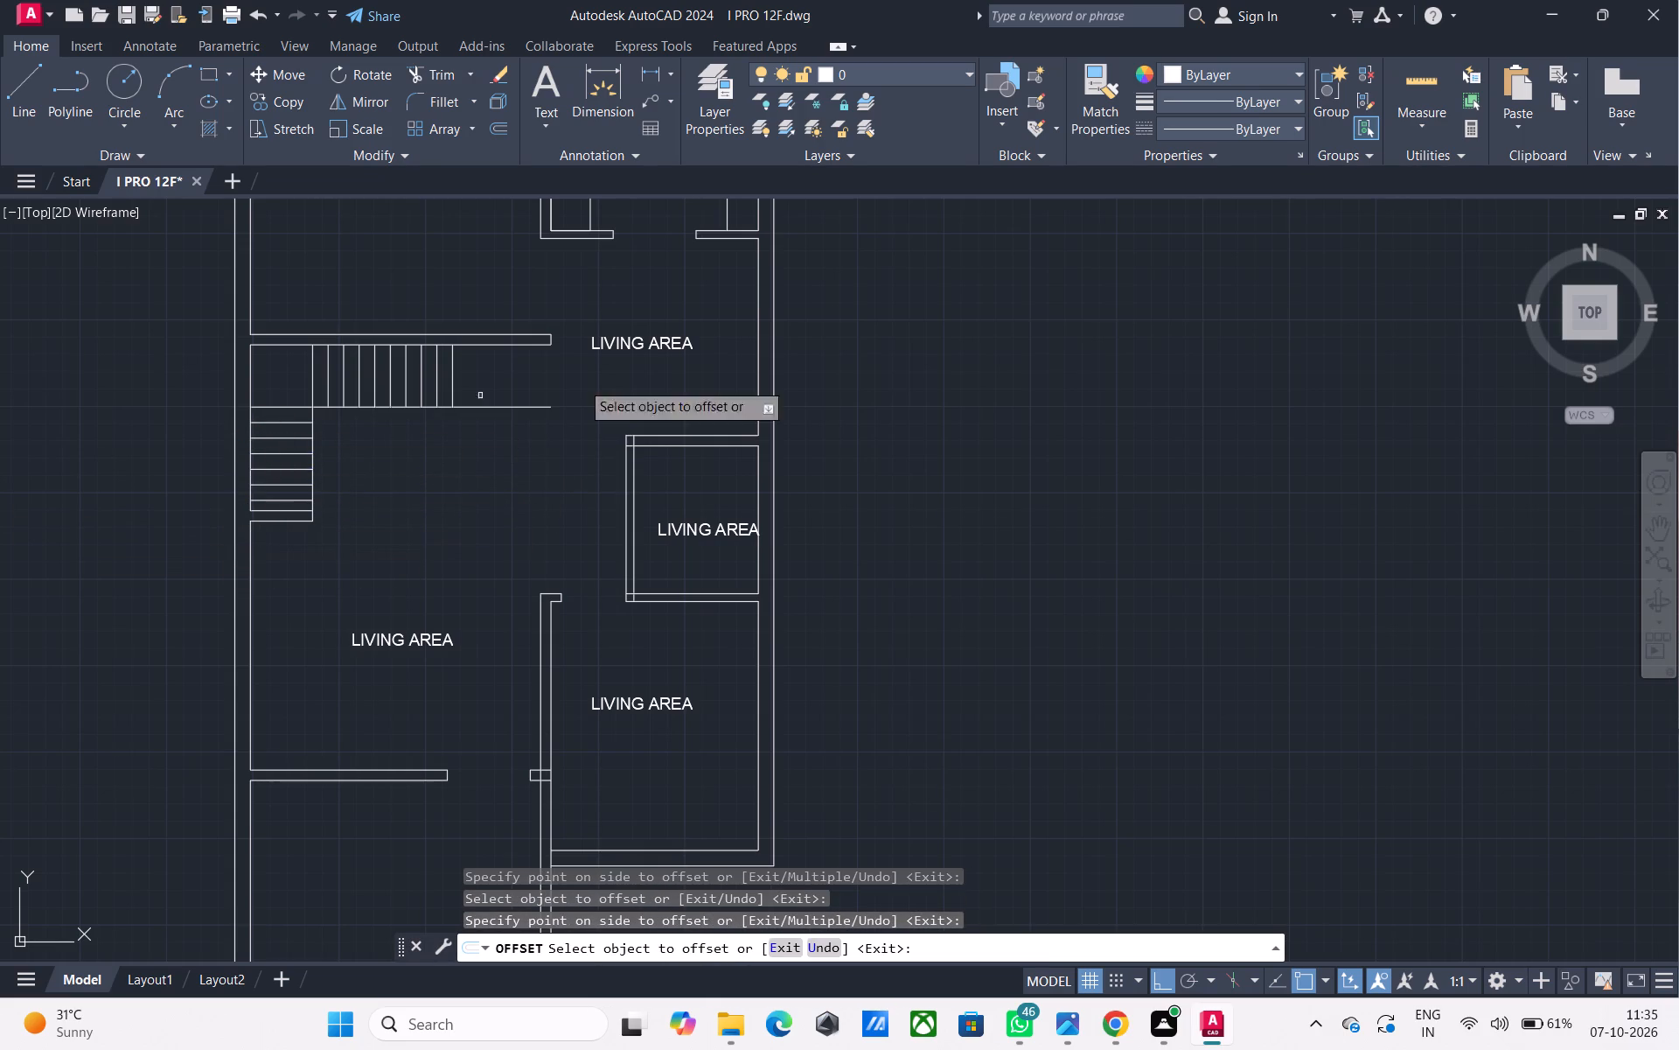
scroll(516, 436, down, 1)
middle_drag(510, 431, 501, 340)
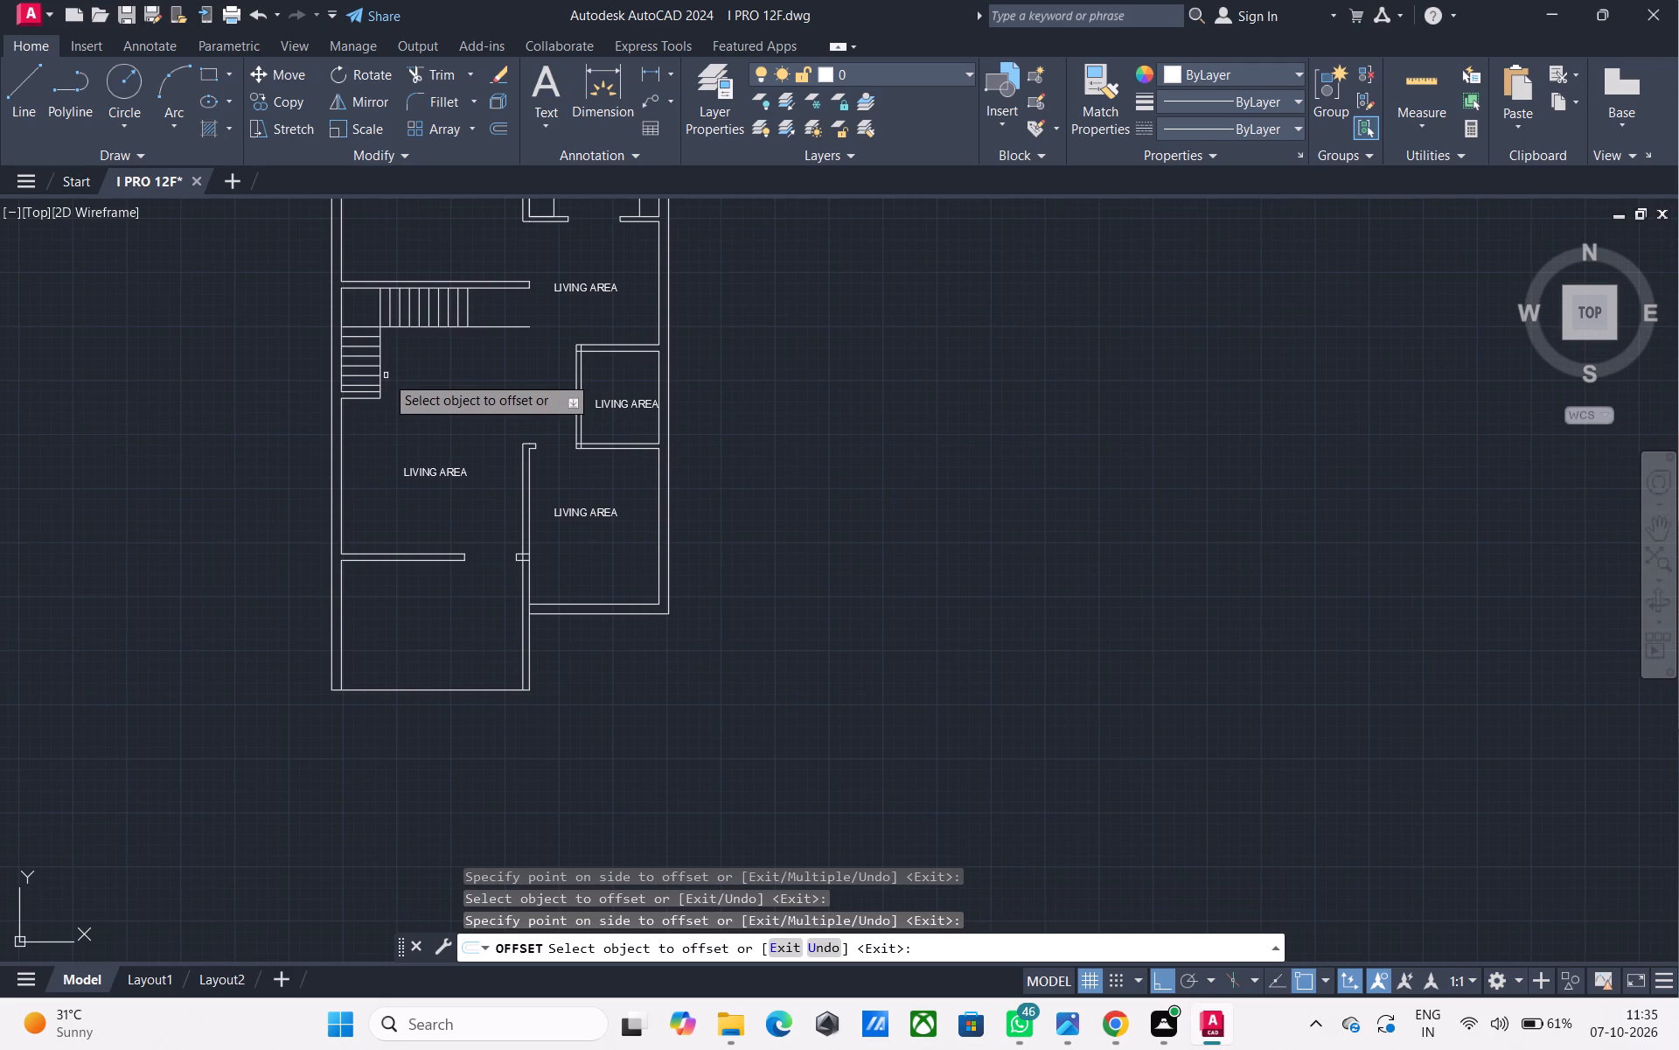
middle_drag(420, 340, 386, 338)
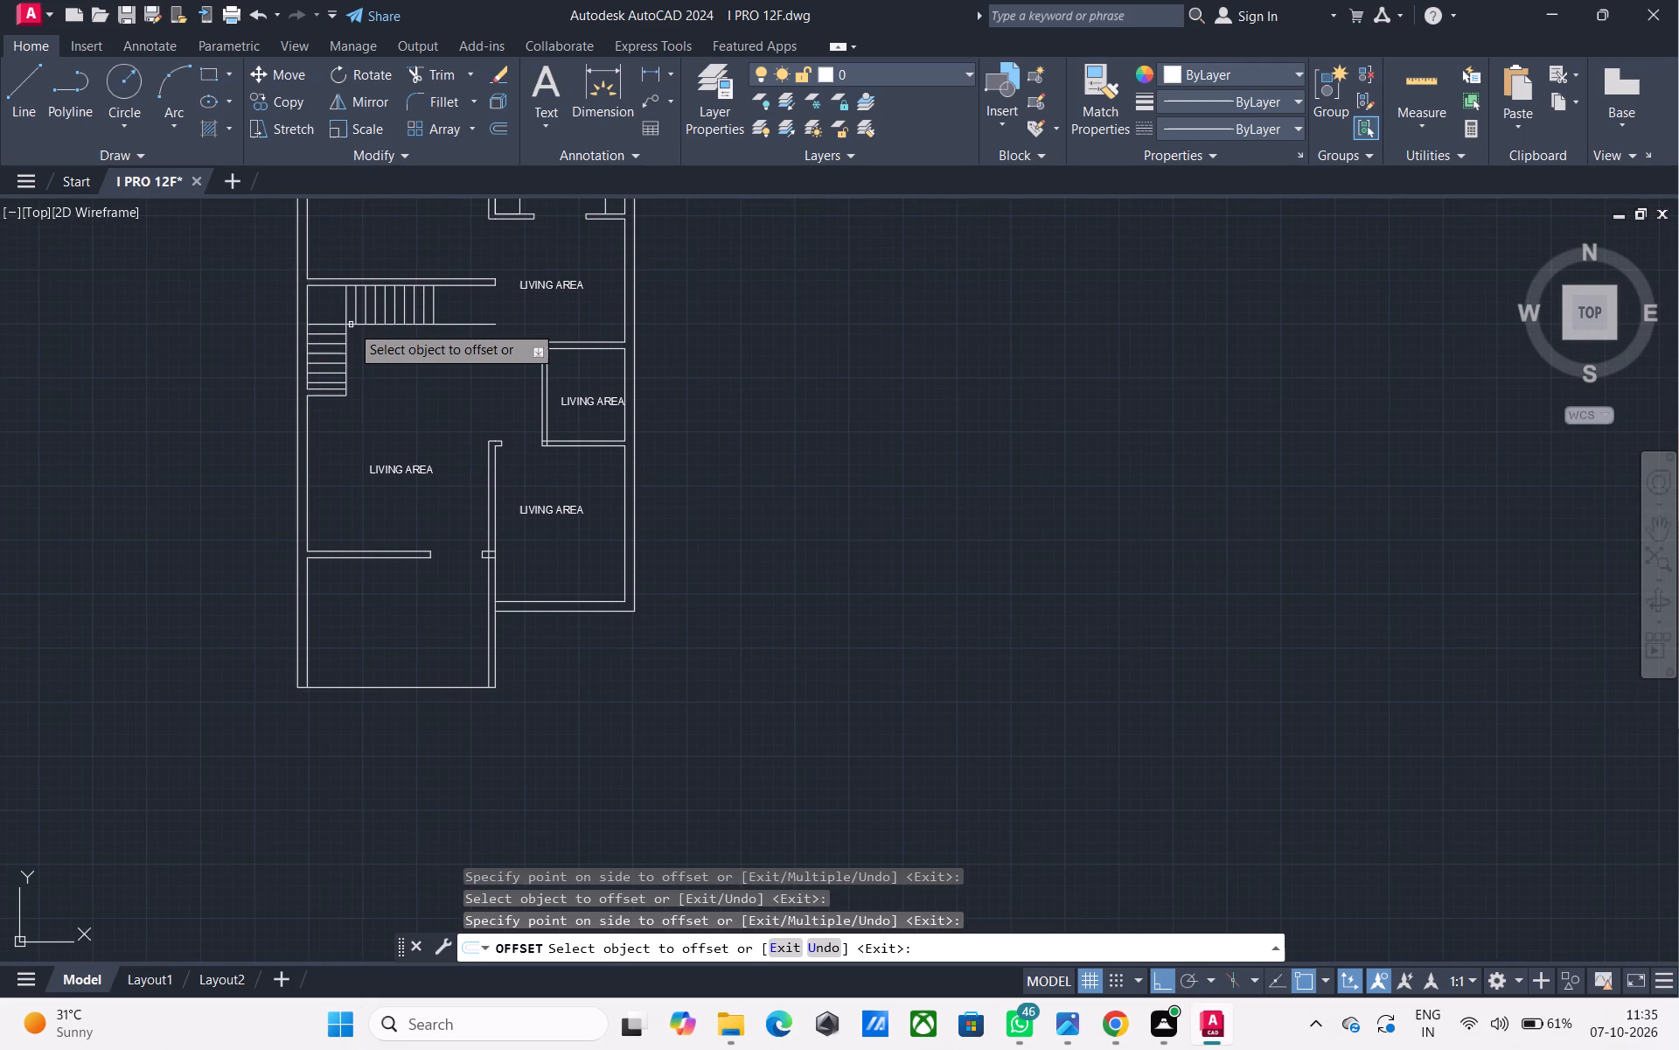
key(Escape)
Draw a diagonal line across the square stair landing from its inner corner to the opposite wall corner.
key(l)
key(space)
scroll(347, 318, up, 1)
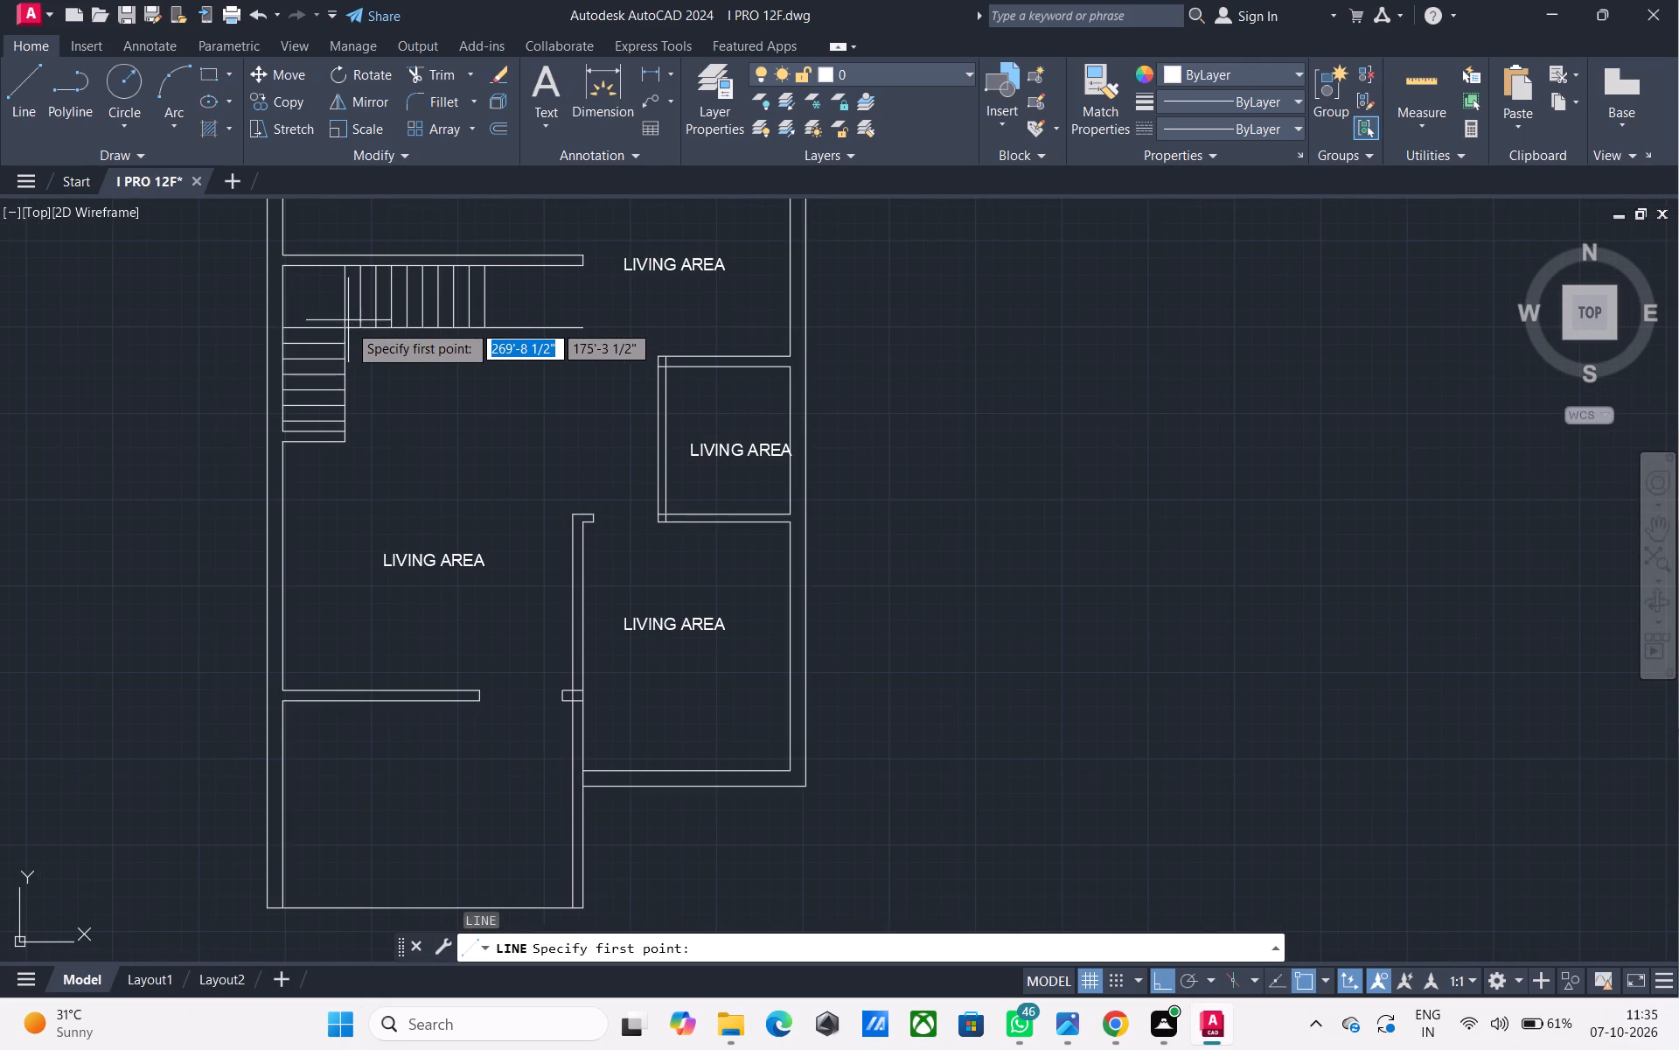
click(347, 330)
click(277, 267)
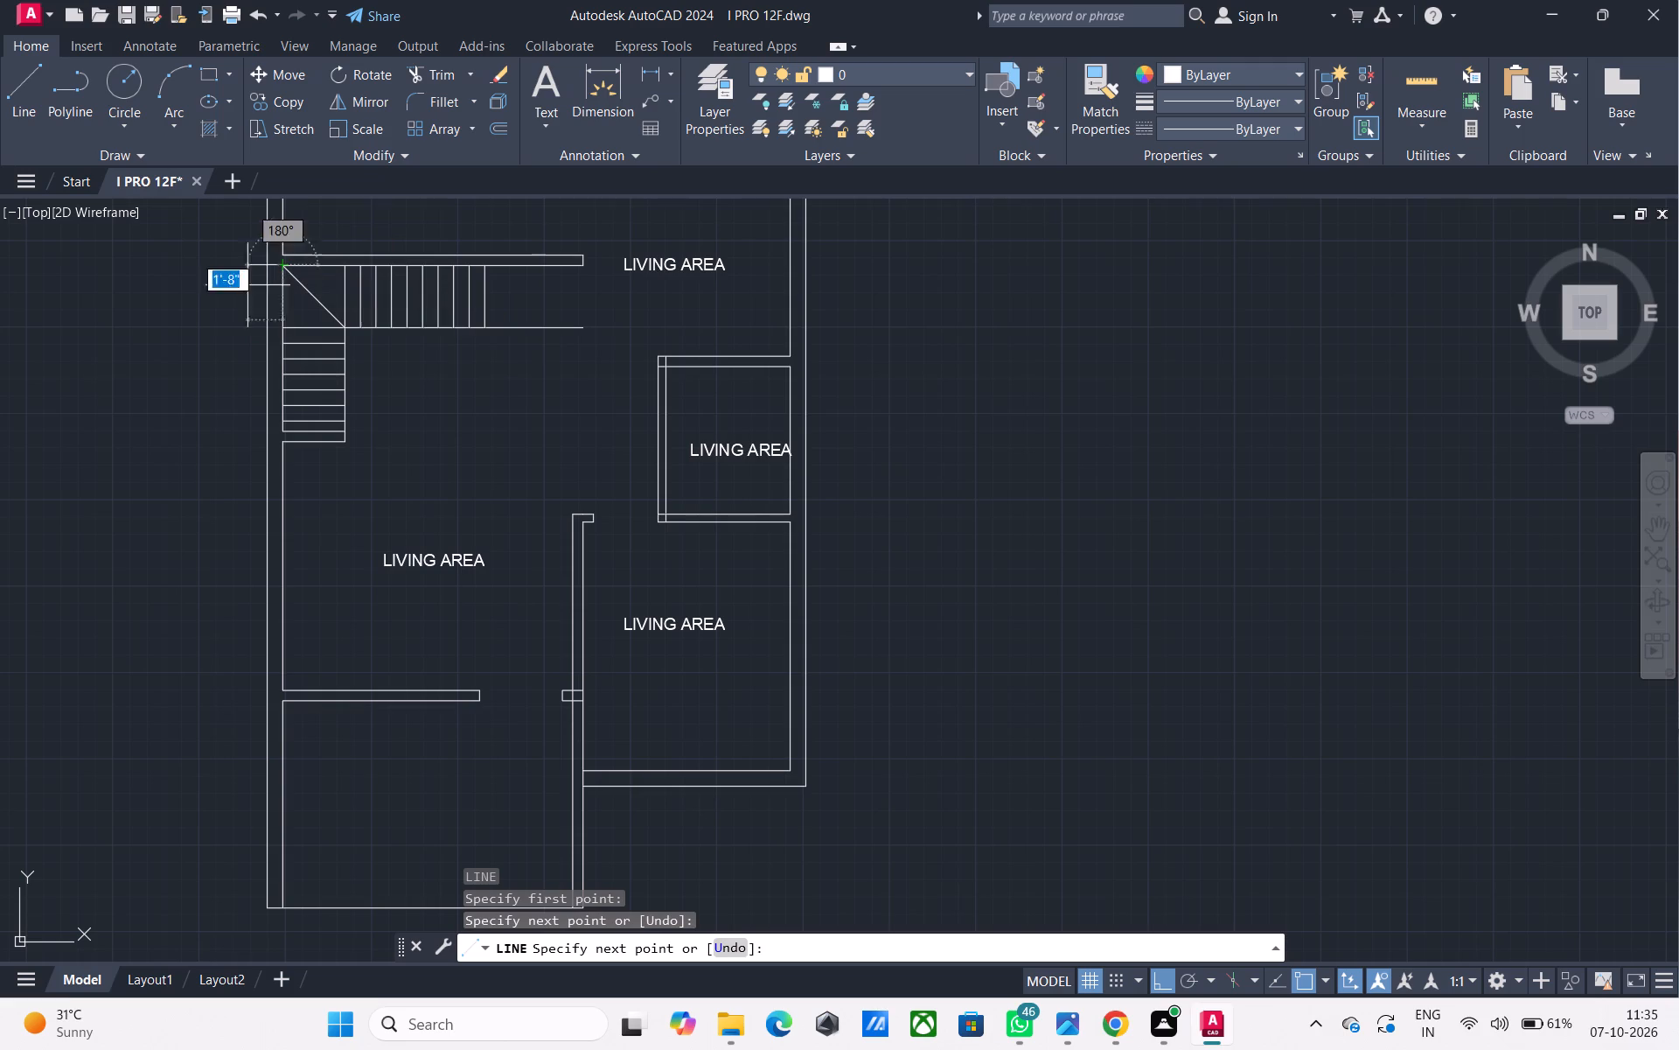
key(Escape)
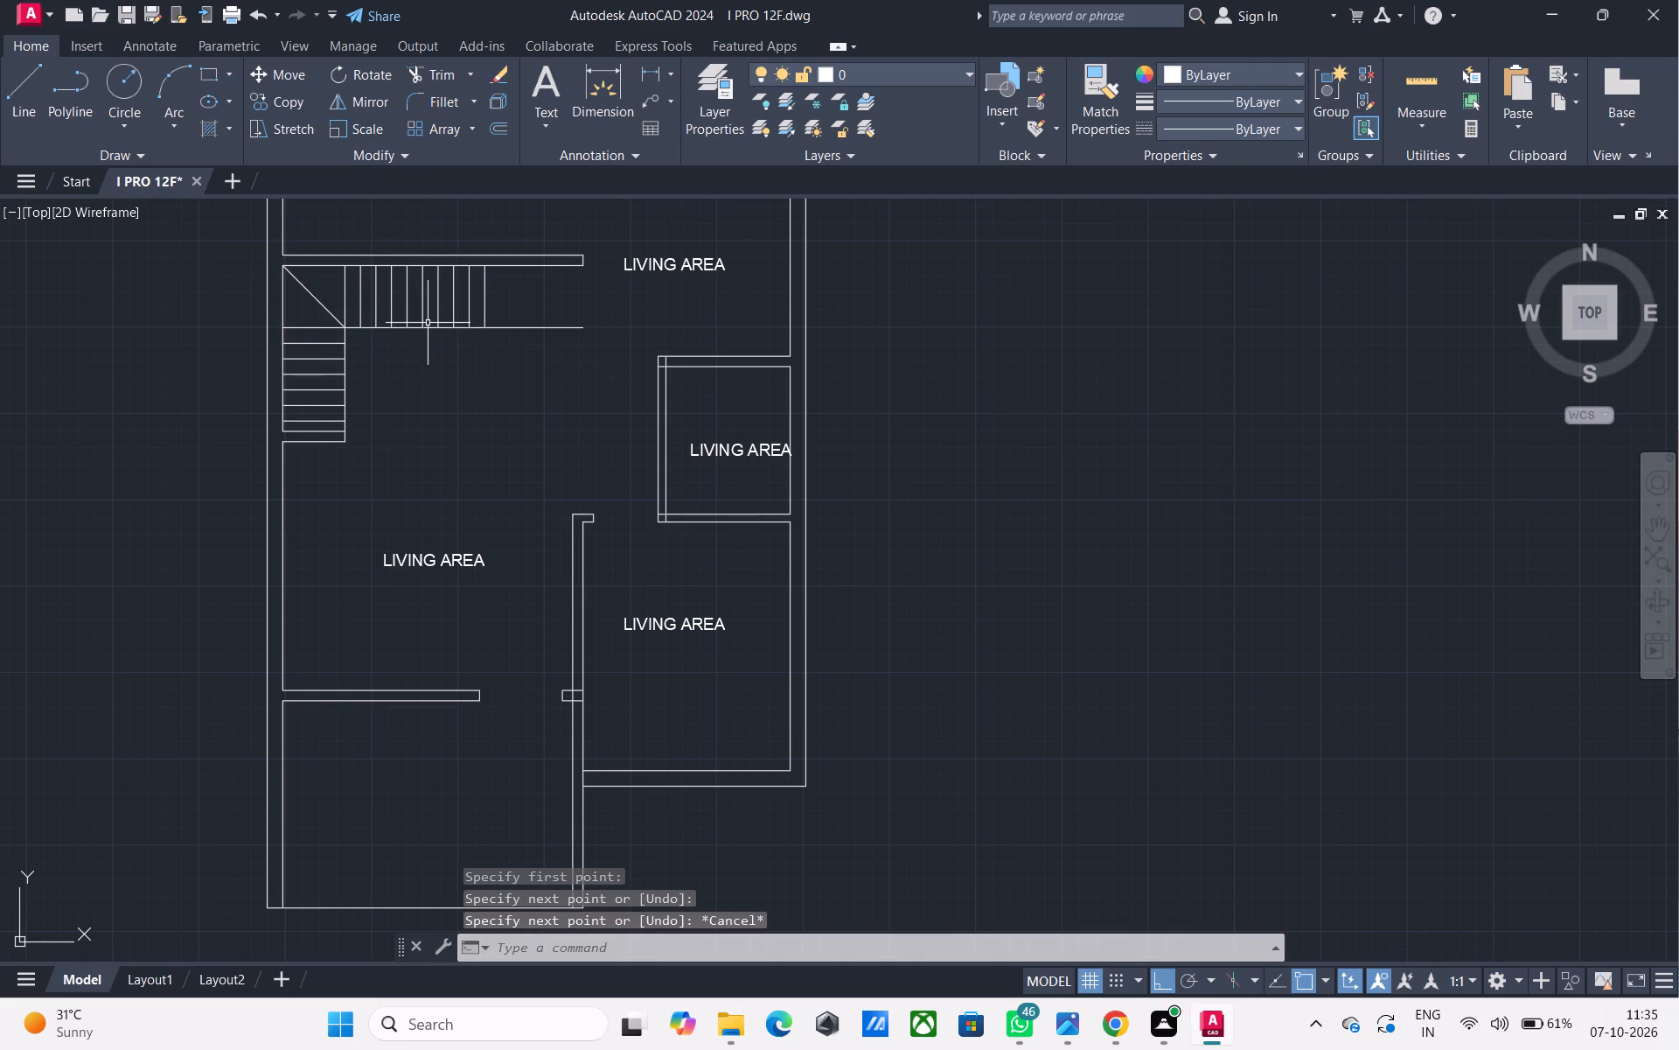
Draw a short line across the right outer wall, midway between the kitchen's lower wall and the small room's upper wall.
scroll(414, 324, down, 1)
middle_drag(458, 363, 501, 521)
middle_drag(503, 379, 506, 434)
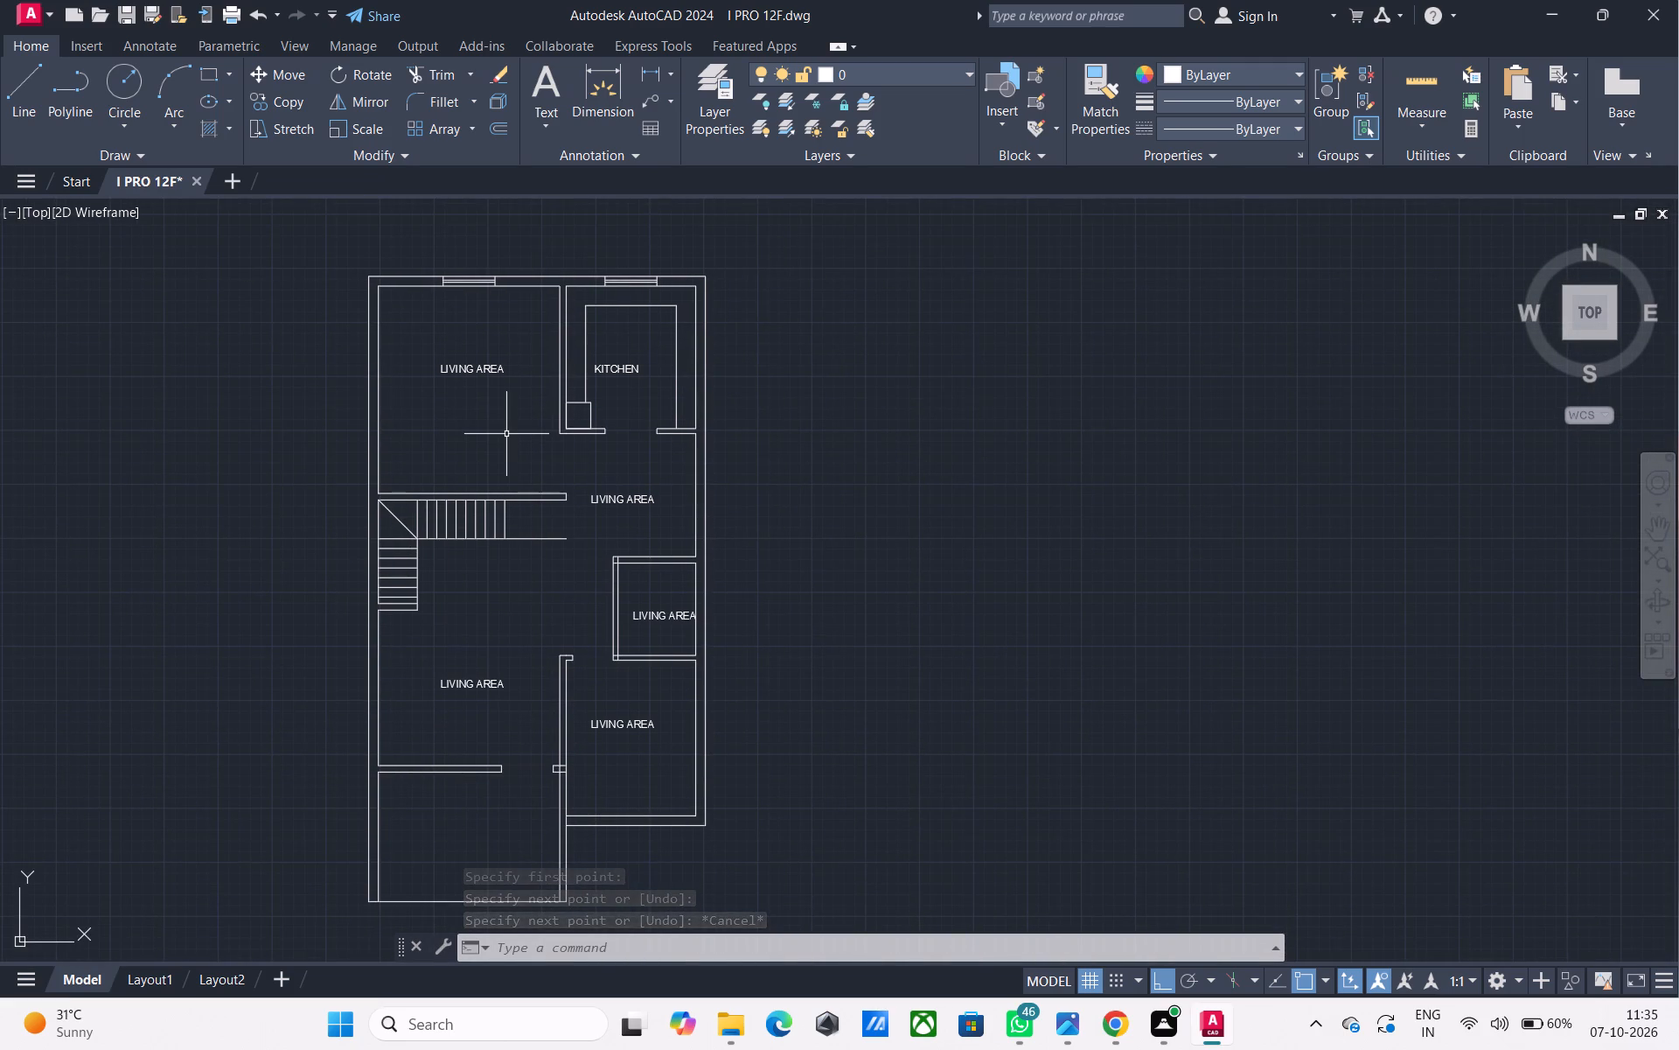
middle_drag(530, 430, 558, 344)
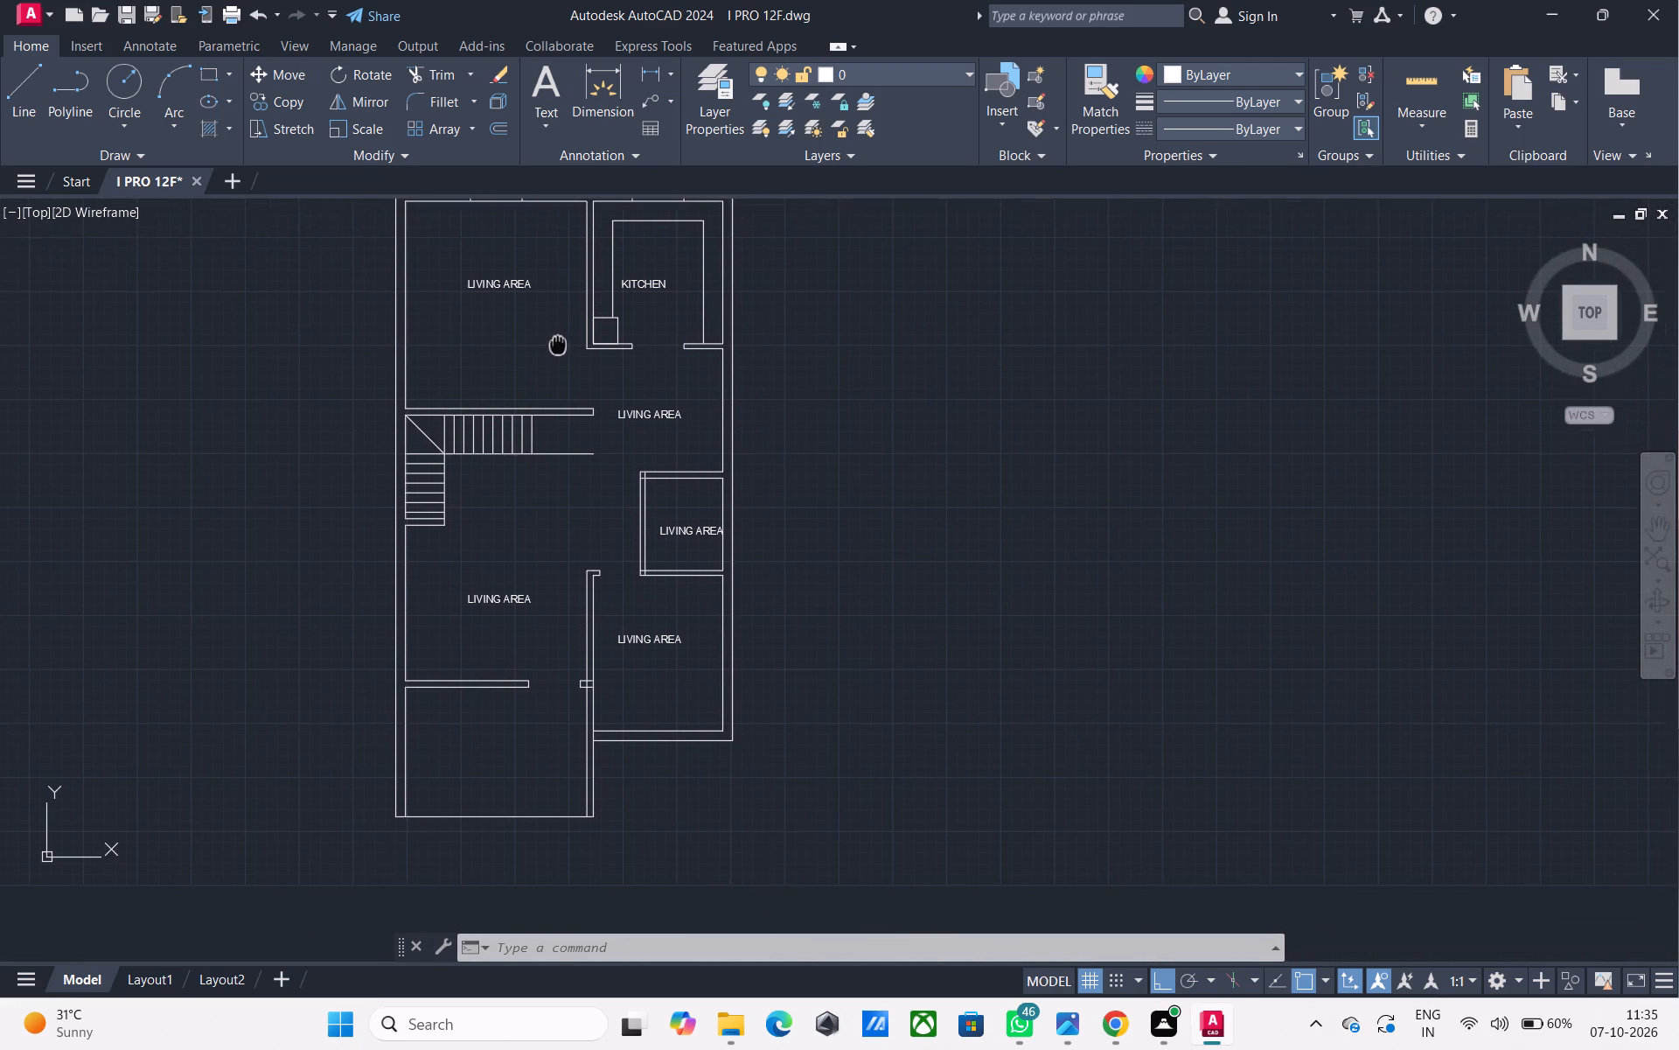
middle_drag(558, 344, 556, 326)
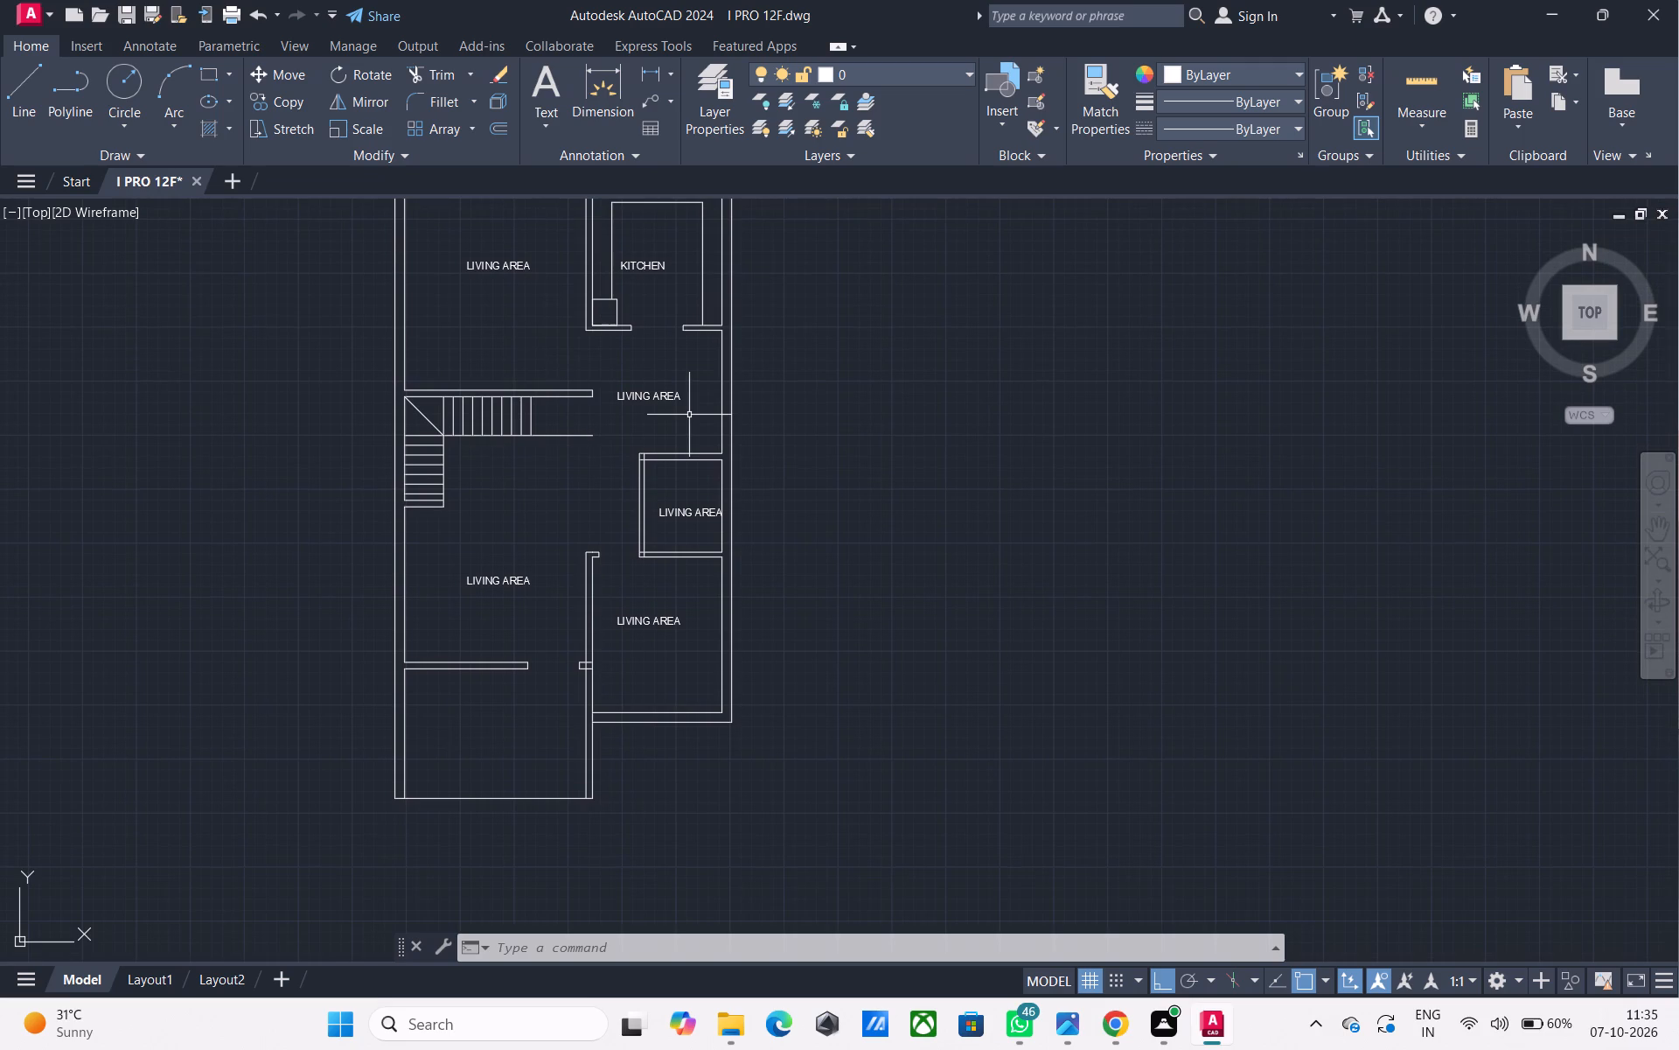
middle_drag(686, 415, 613, 473)
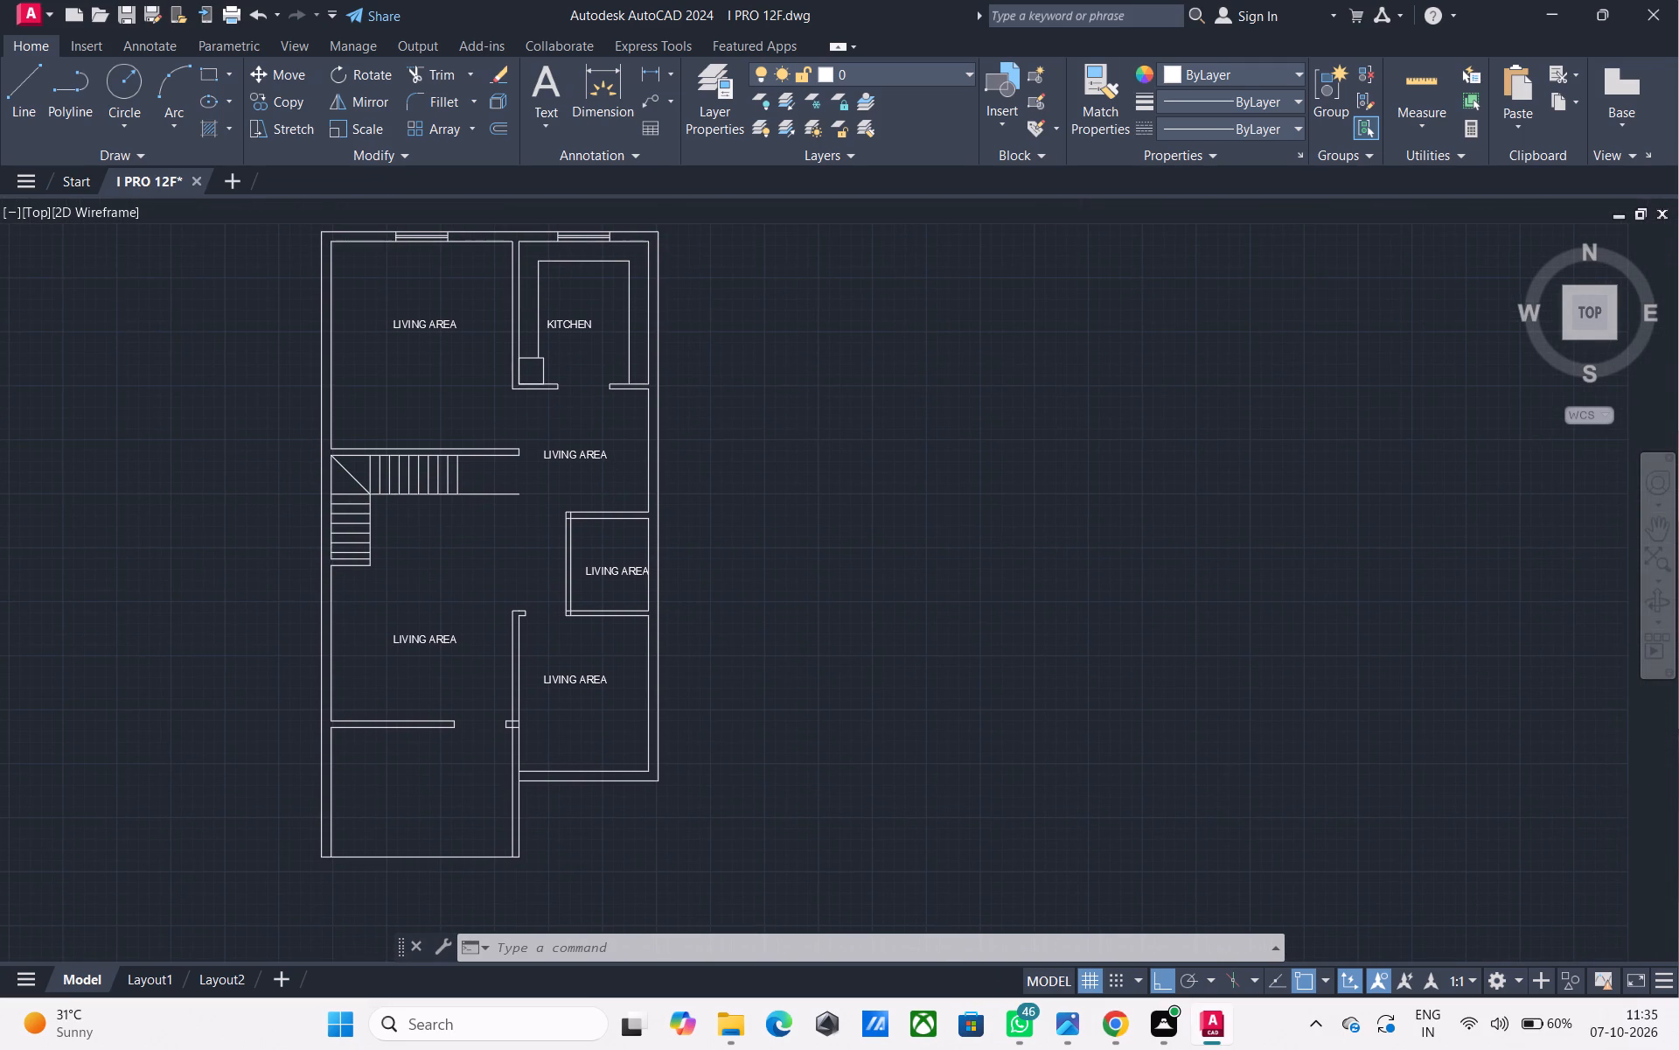
text(L)
key(space)
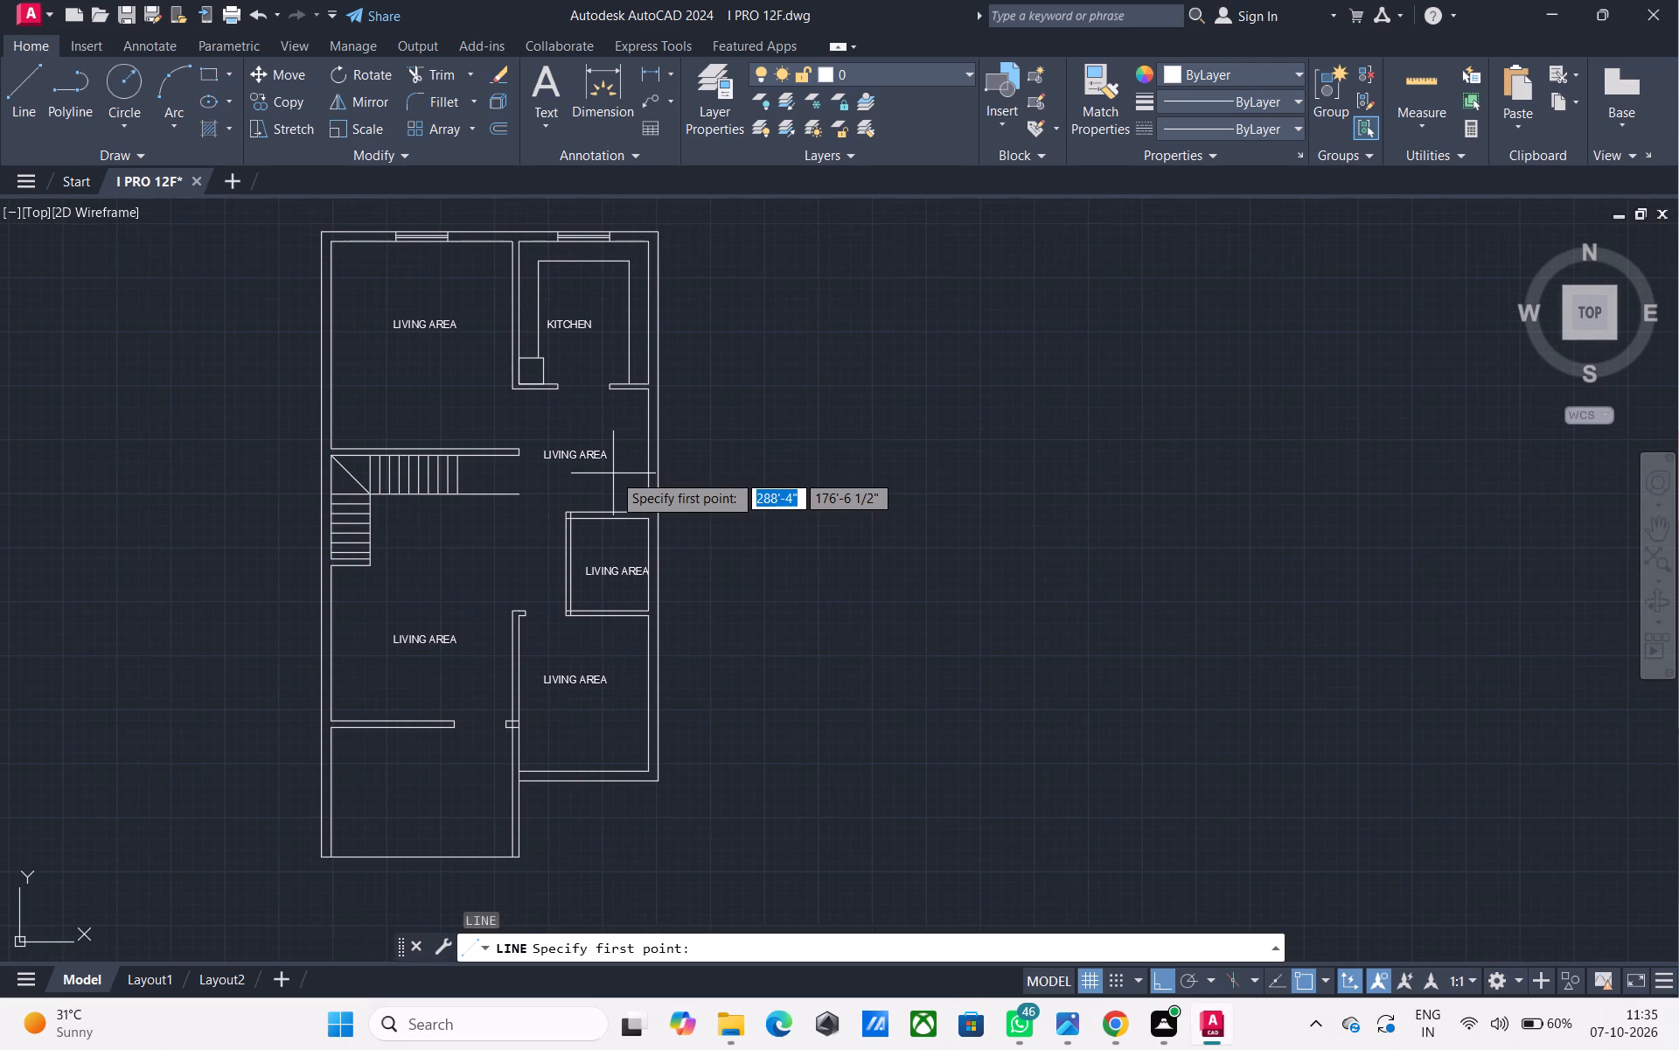
scroll(663, 458, up, 1)
click(637, 445)
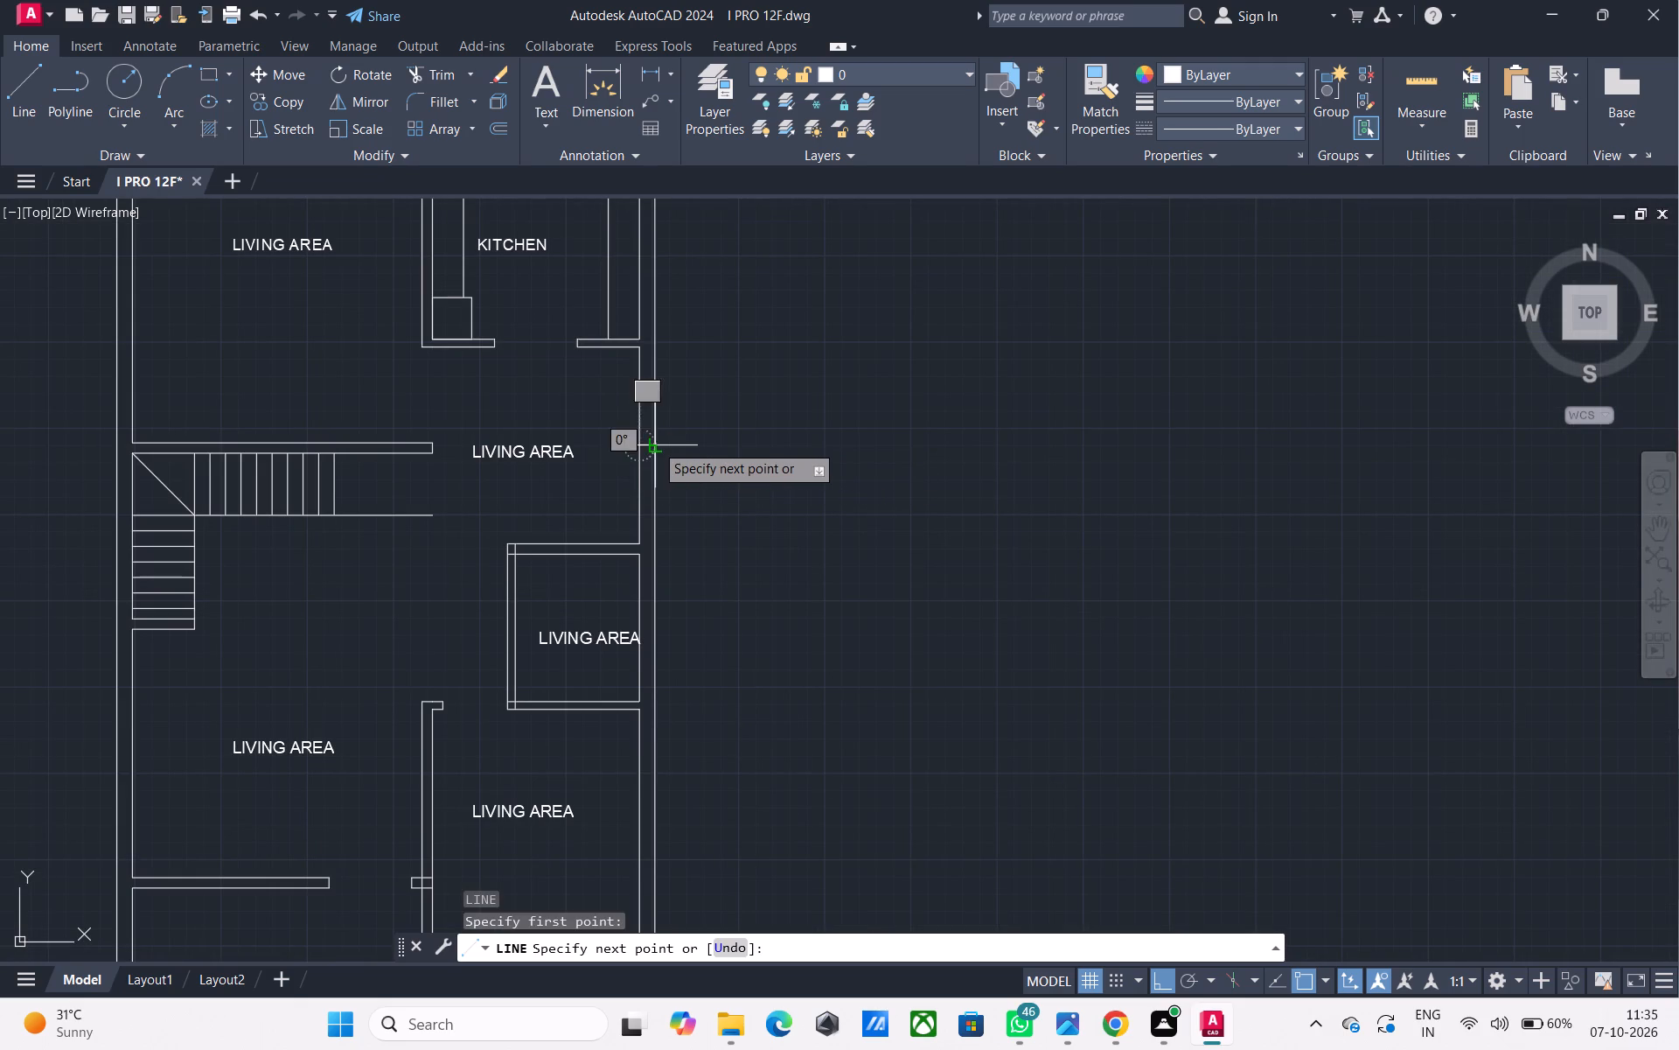
click(655, 444)
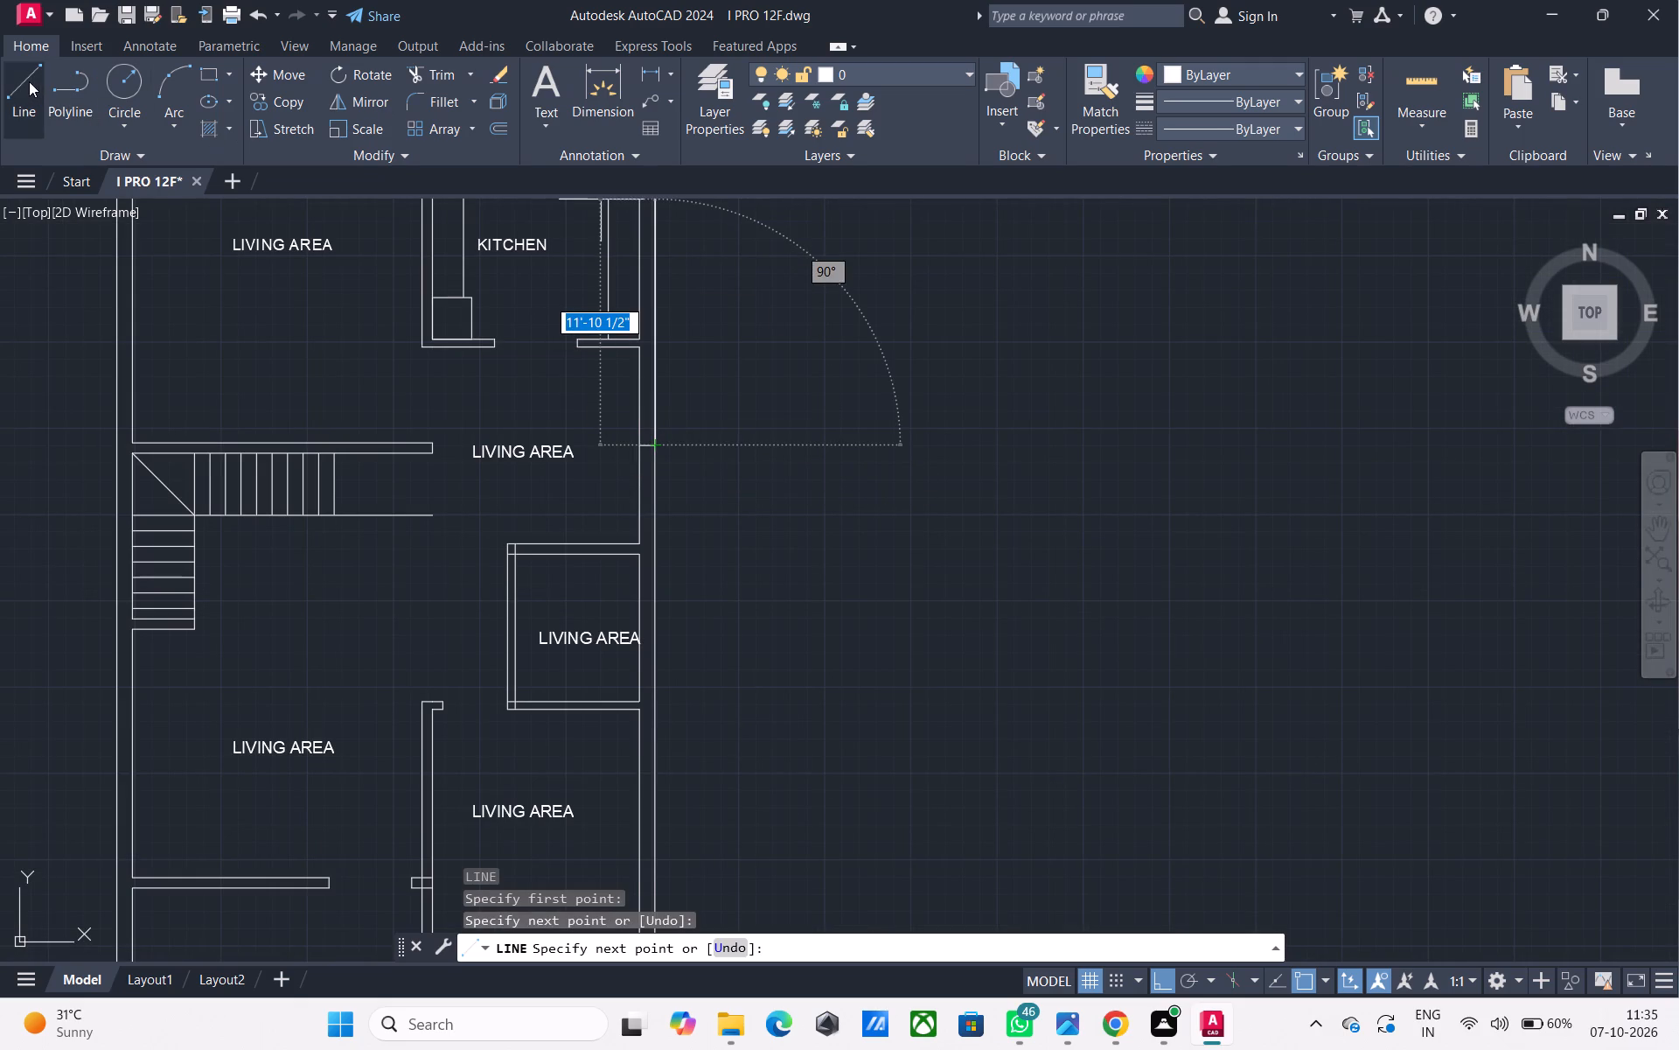
Draw a short line across the right outer wall at the midpoint of the small room's right side.
click(29, 81)
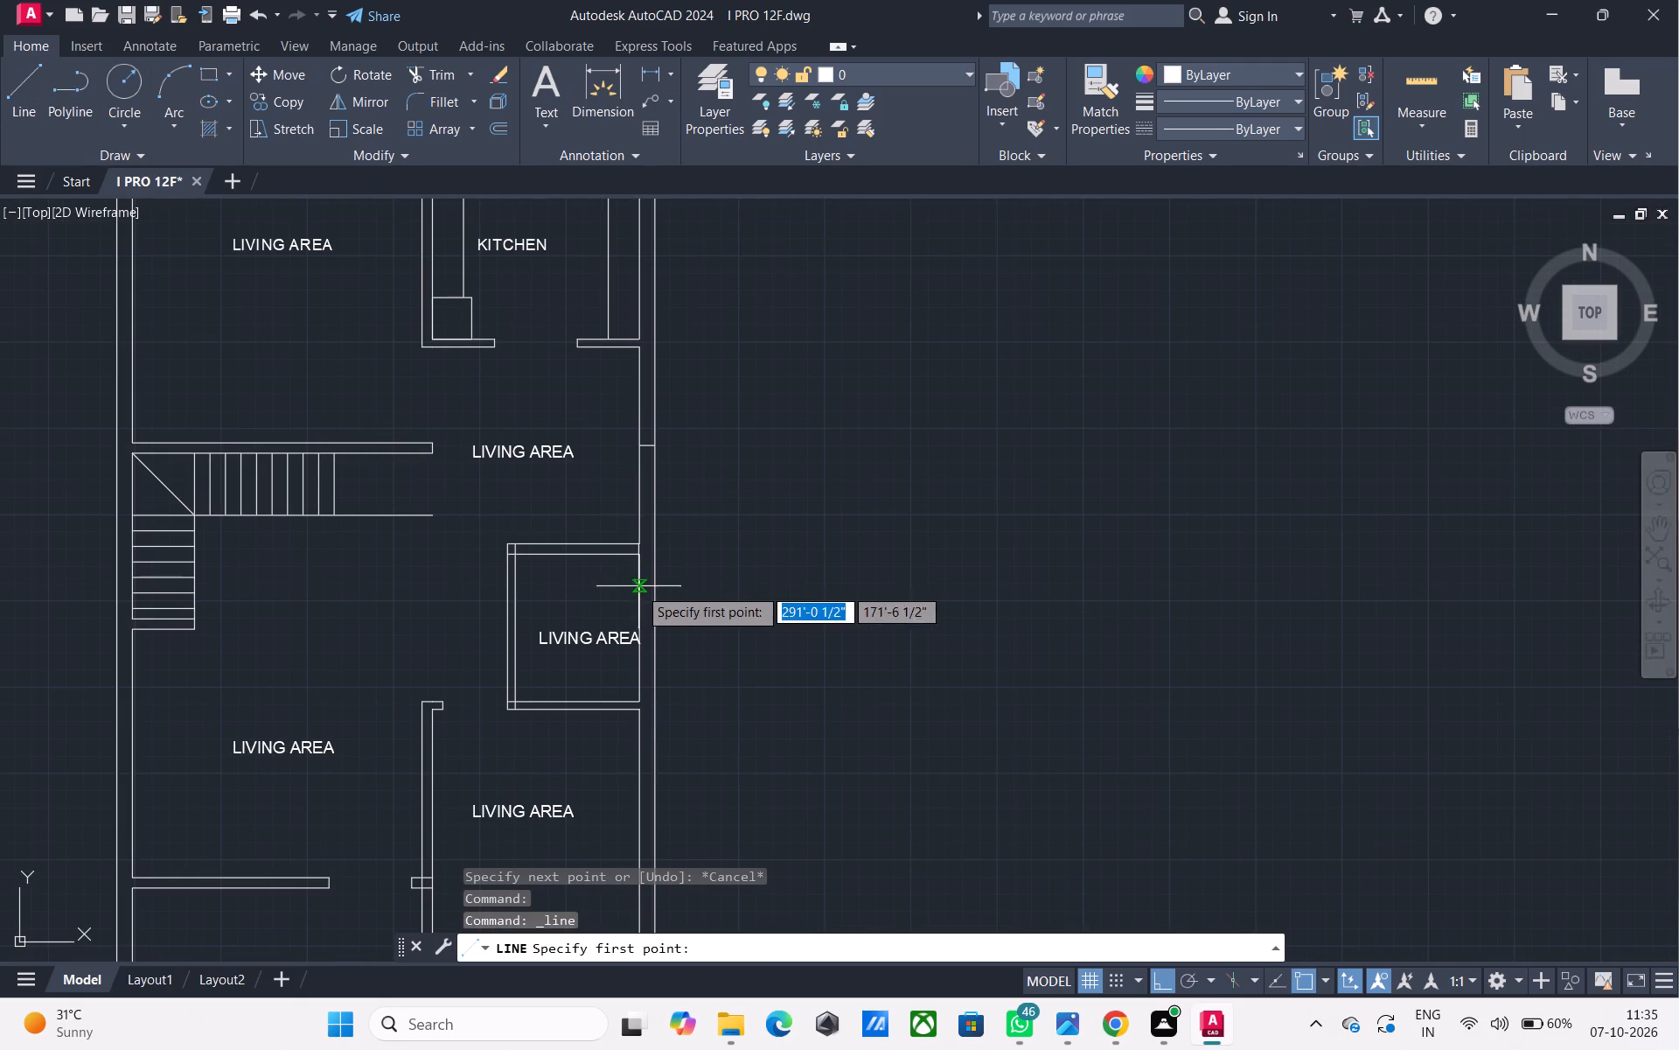
middle_drag(639, 592, 637, 520)
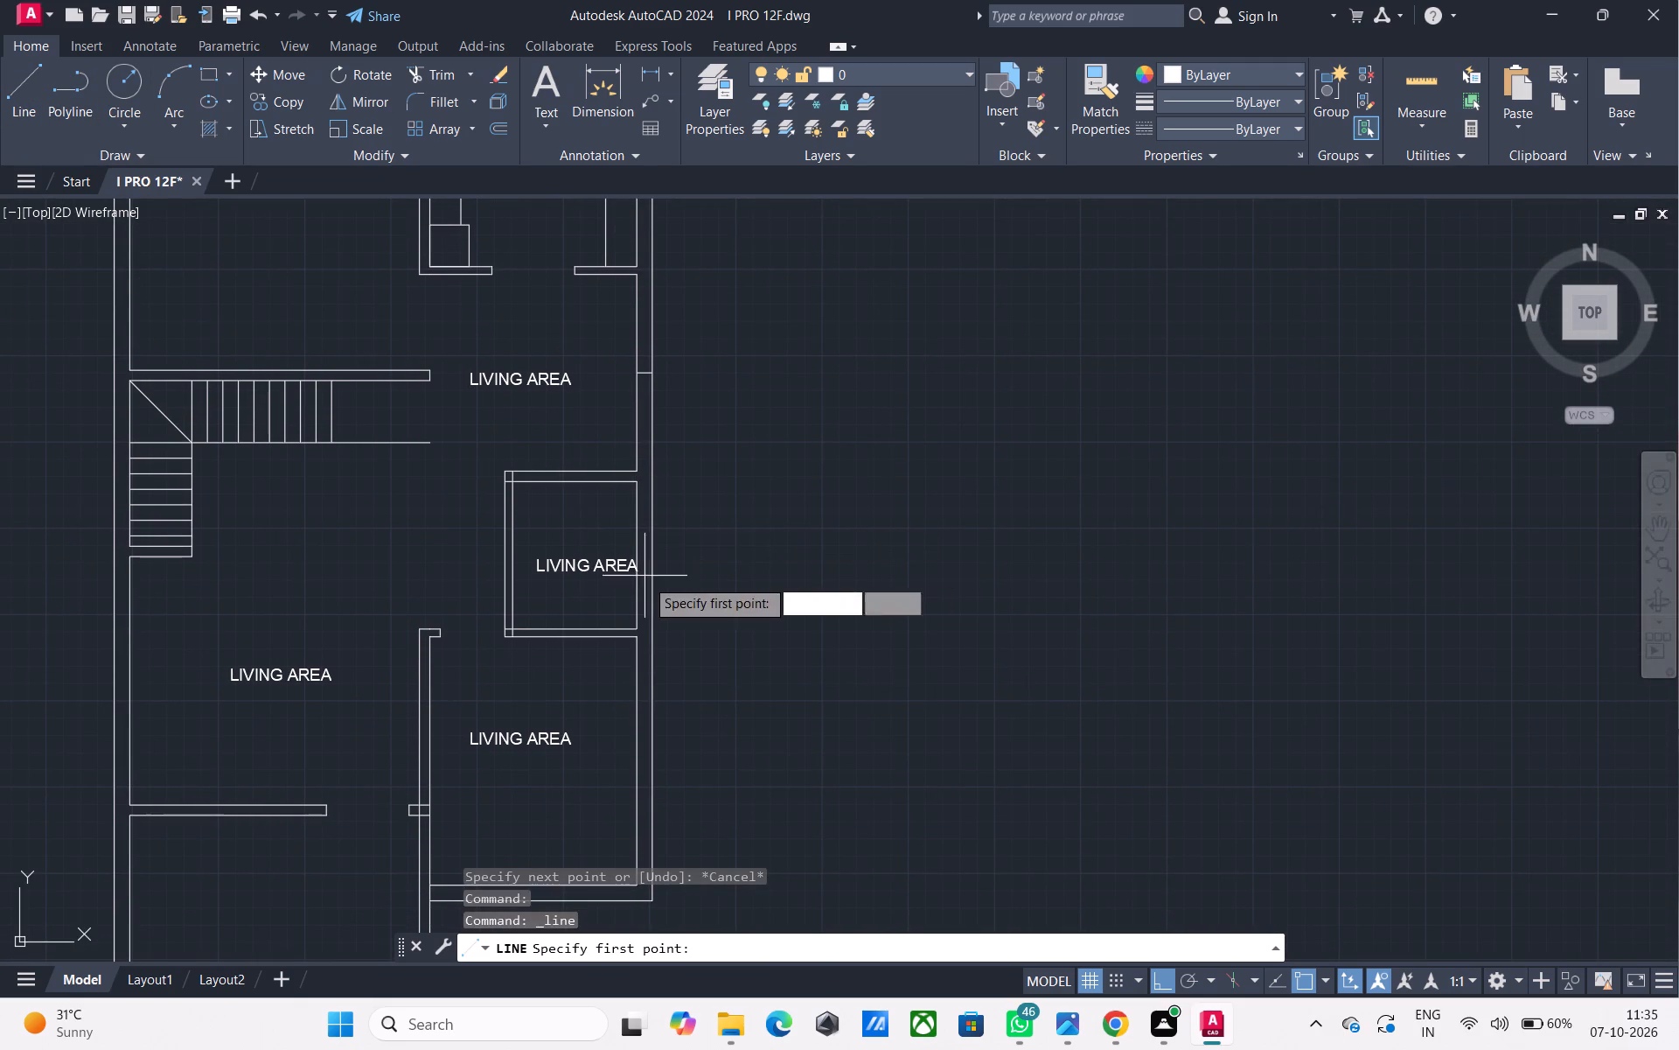
middle_drag(644, 580, 634, 562)
scroll(634, 549, up, 2)
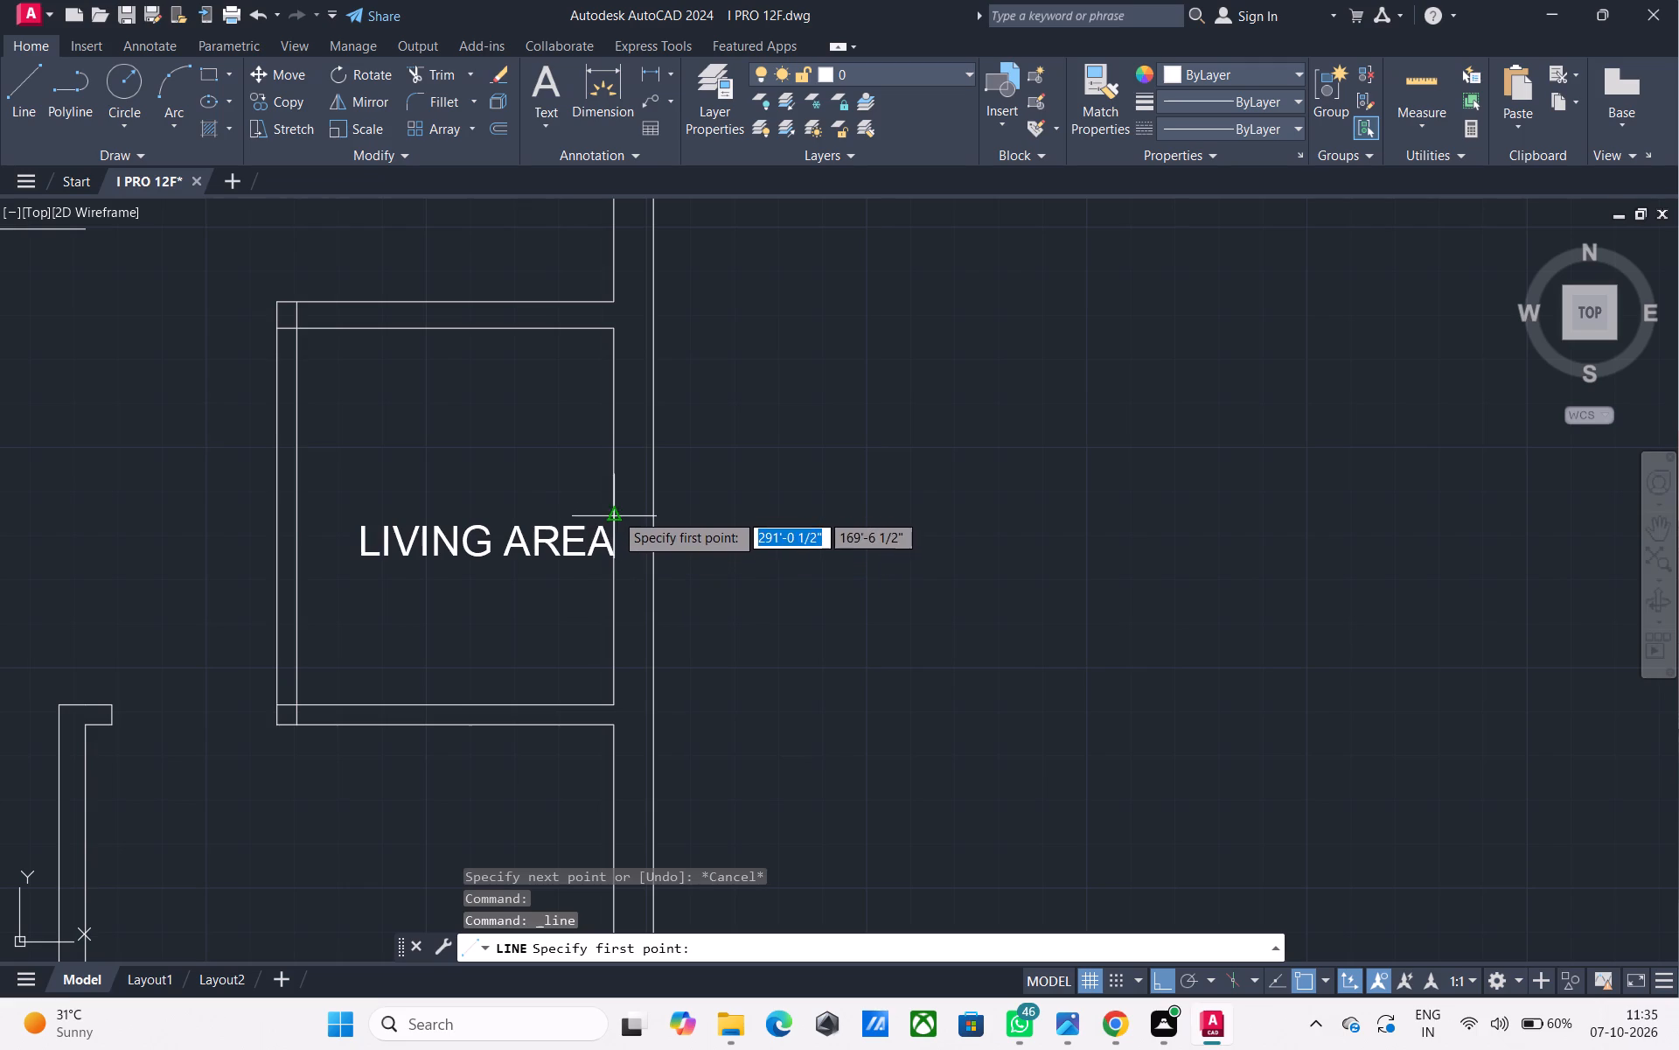
click(615, 513)
click(654, 515)
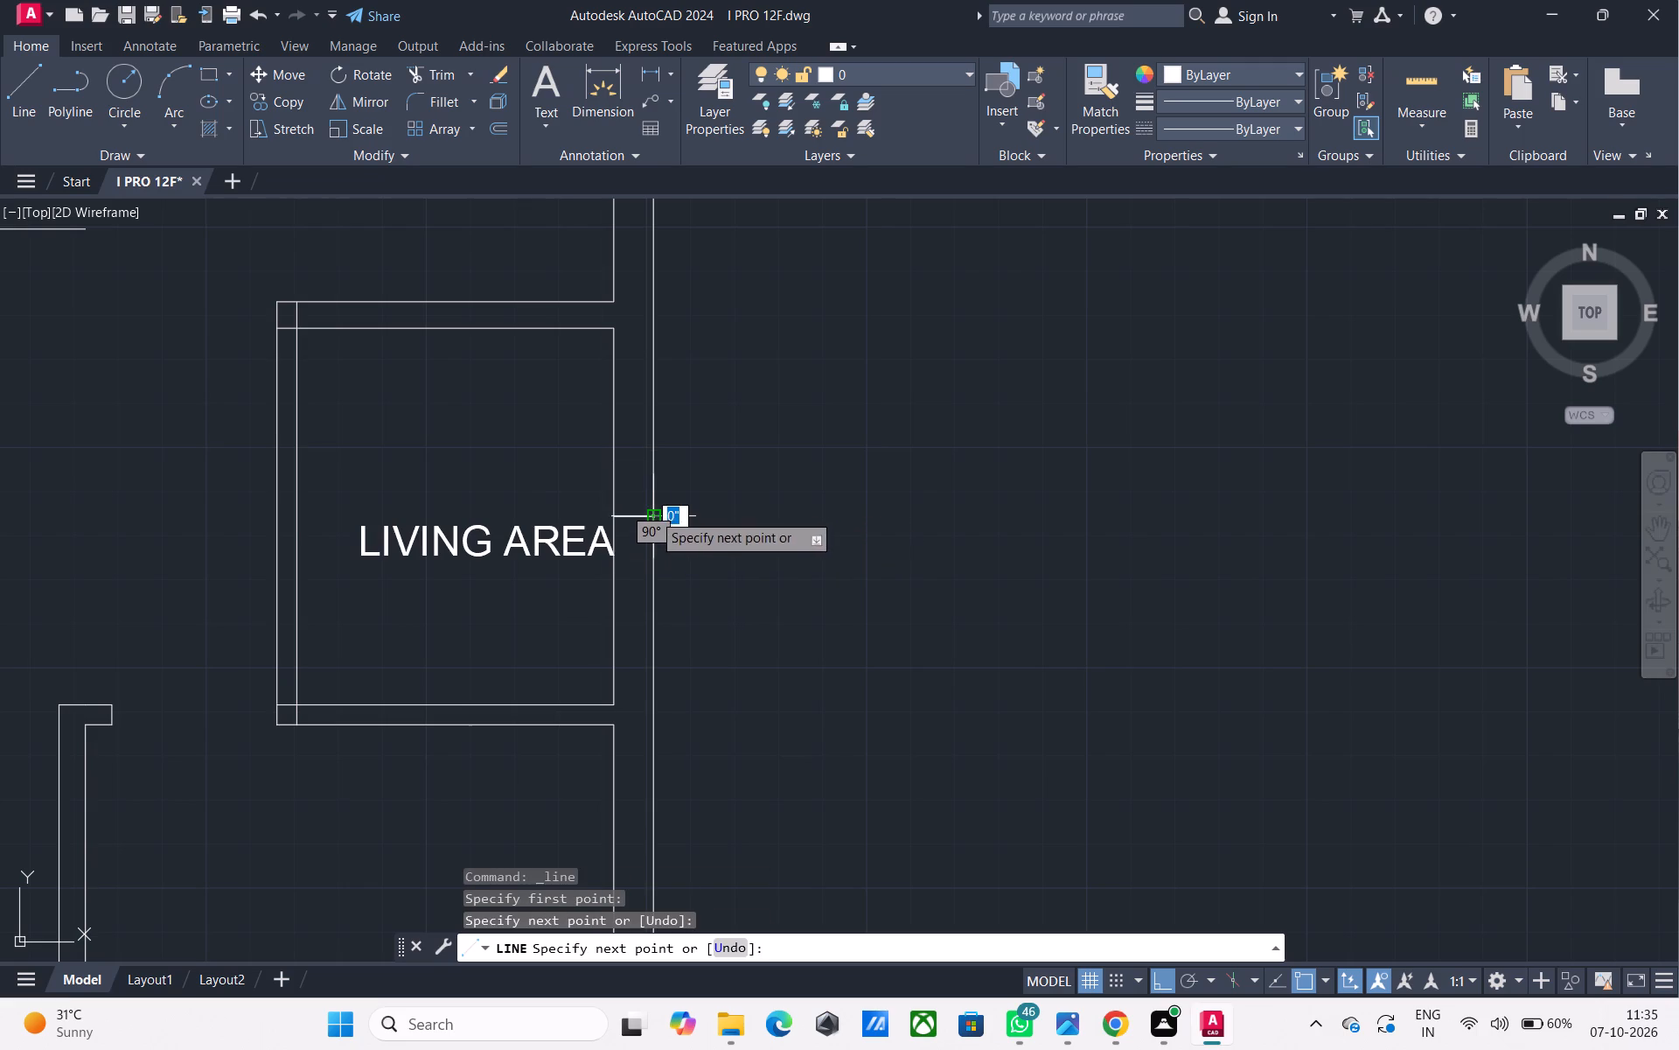
key(Escape)
Offset the short wall line between the kitchen and small room by 2' both upward and downward to mark window jambs.
key(o)
key(space)
scroll(588, 579, down, 1)
middle_drag(593, 573, 516, 788)
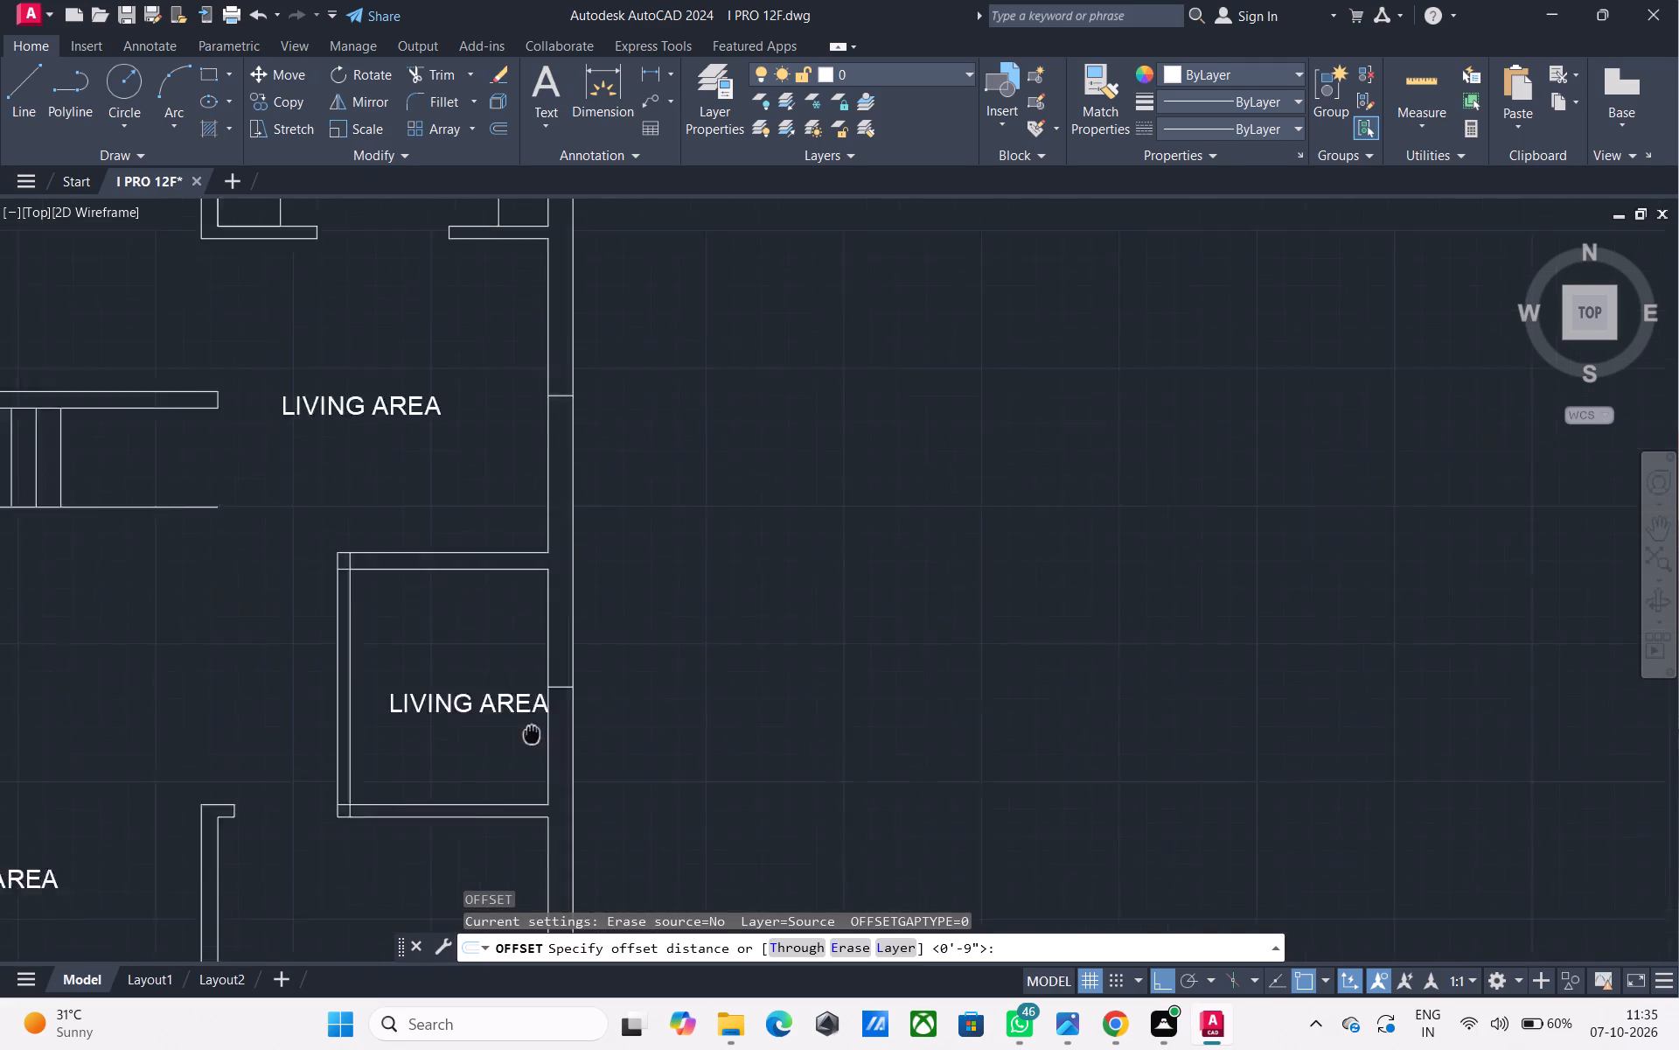
middle_drag(516, 788, 511, 809)
middle_drag(534, 578, 556, 654)
text(2')
key(Return)
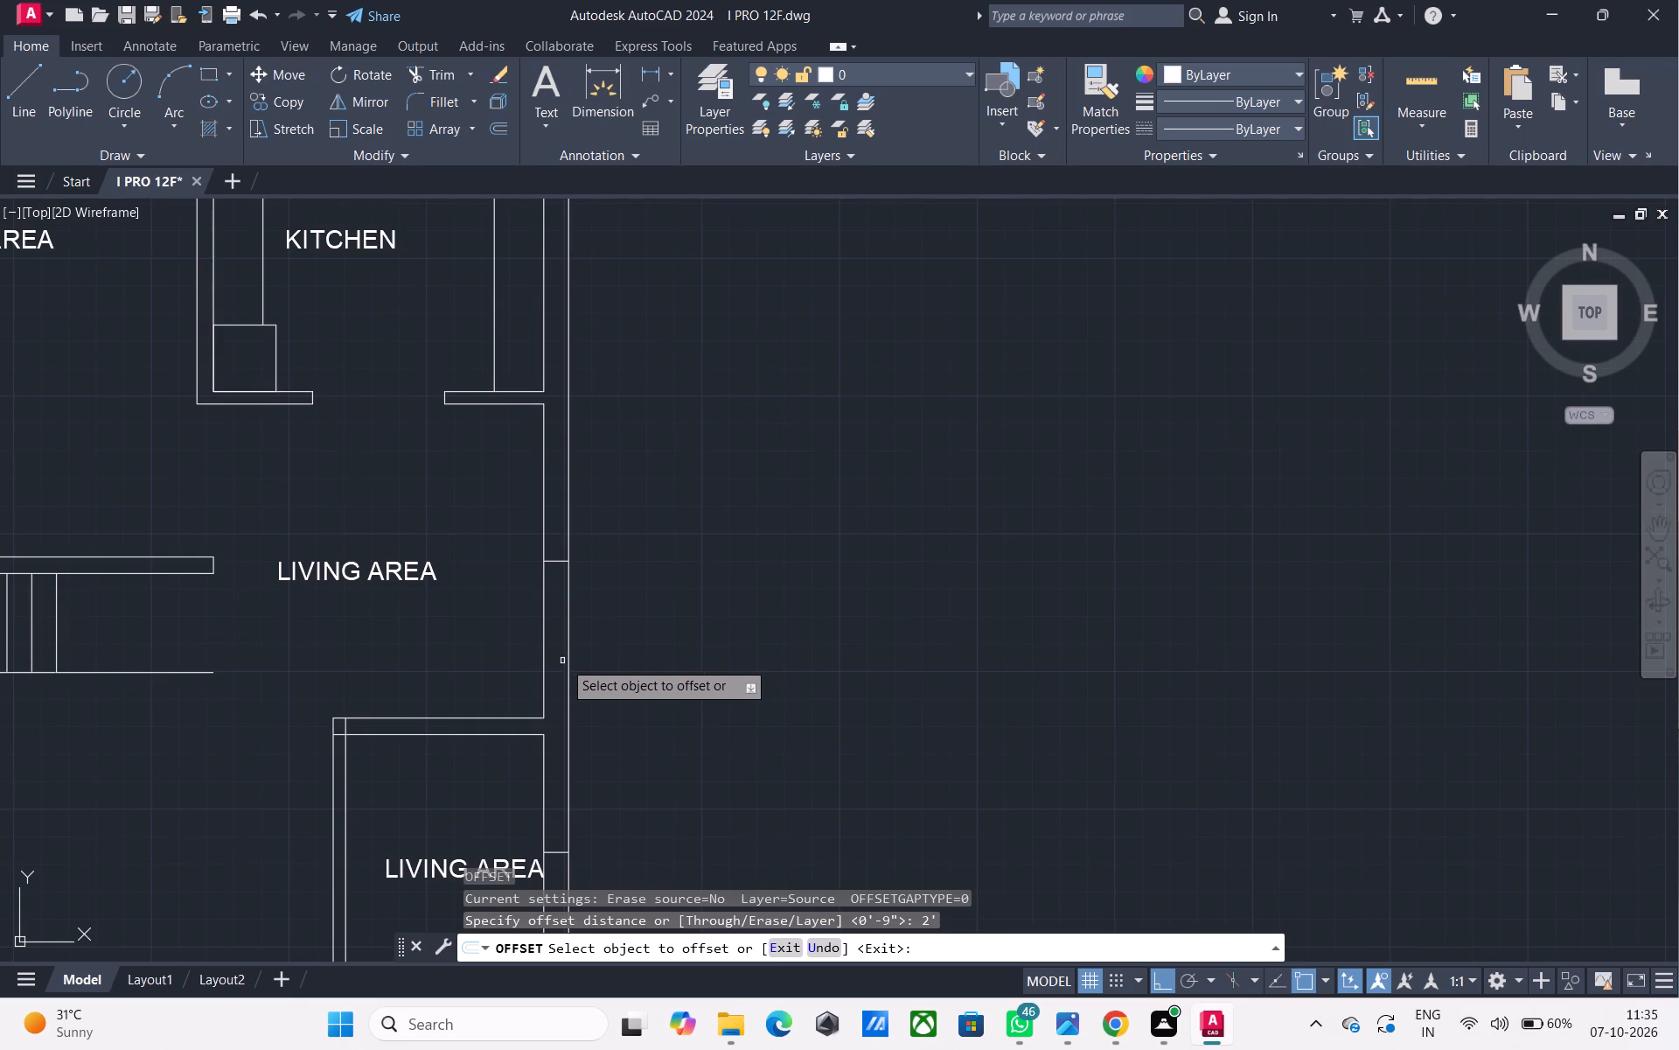
click(558, 562)
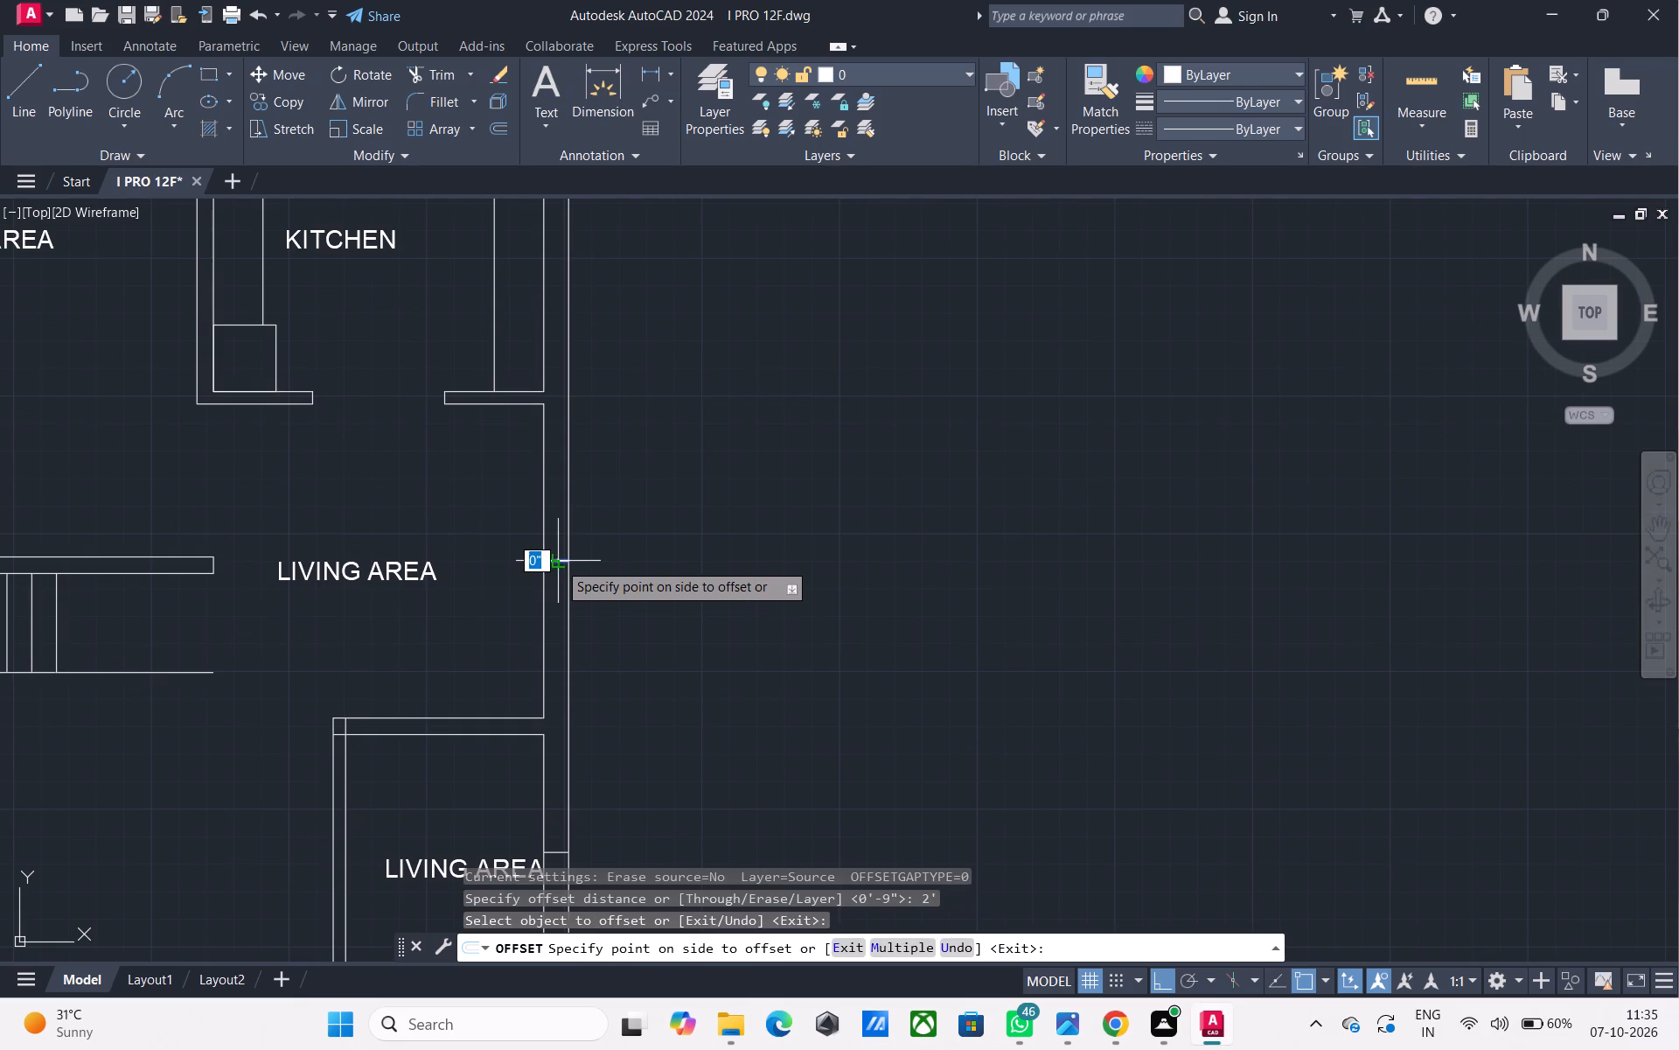
click(561, 521)
click(556, 562)
click(567, 657)
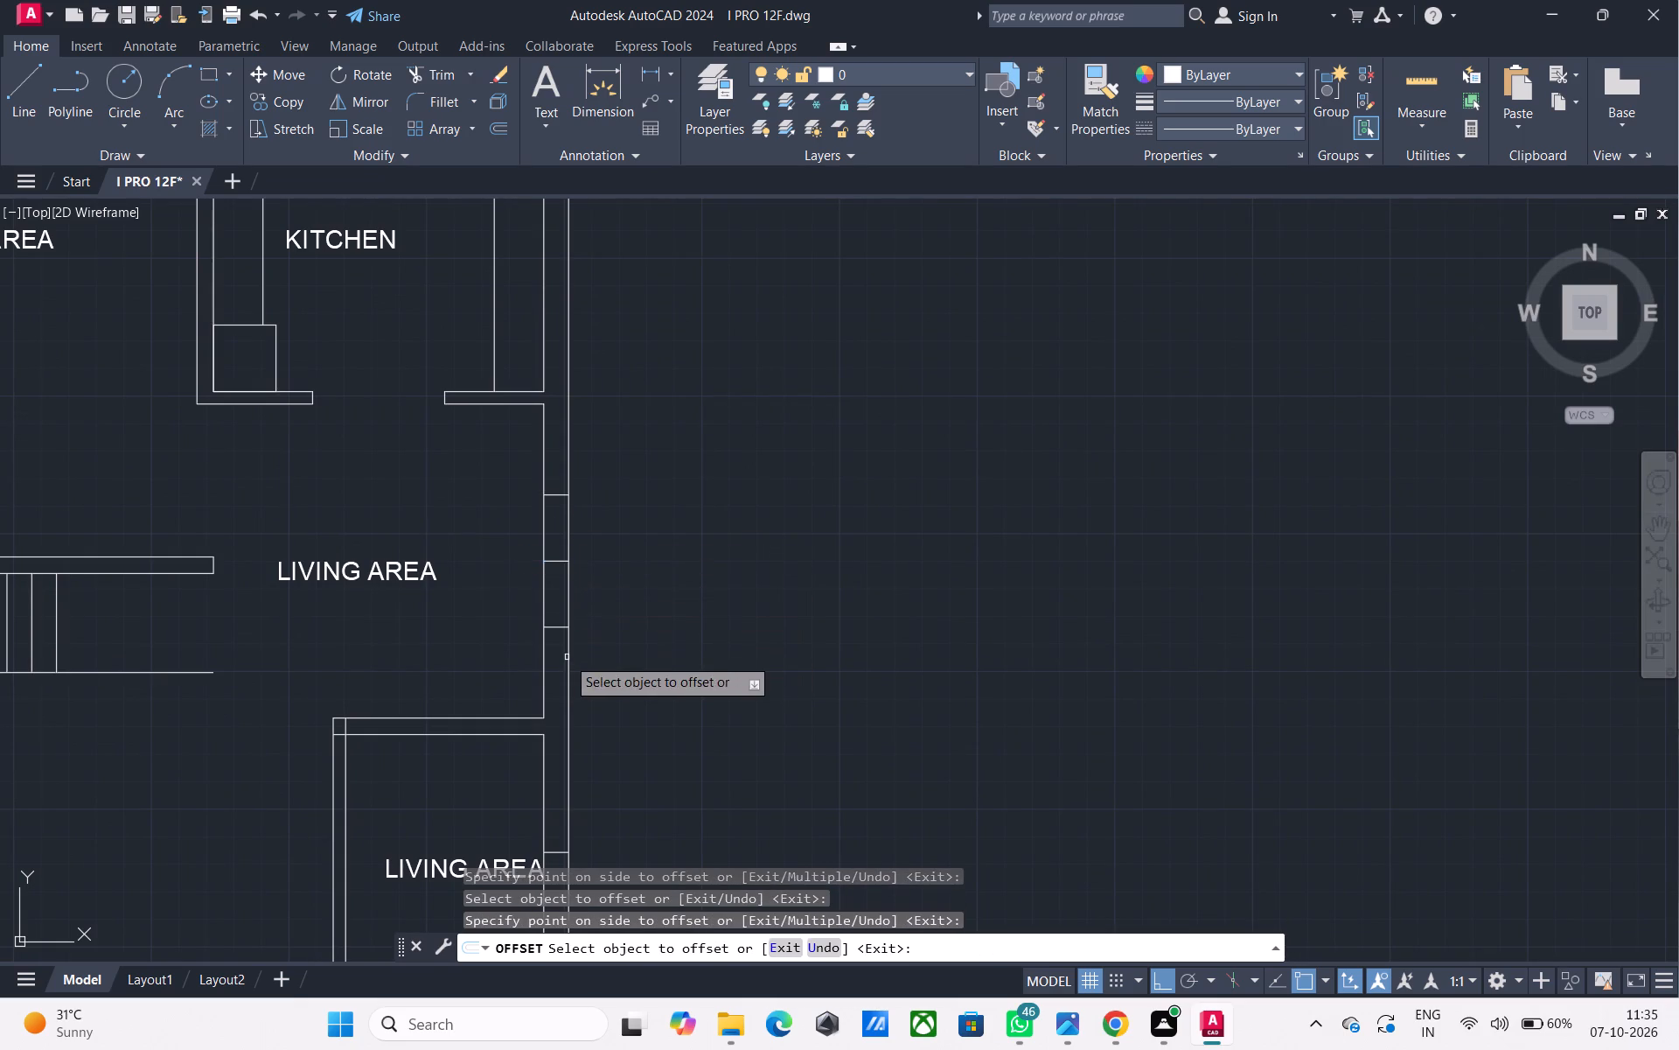
scroll(601, 653, down, 1)
middle_drag(602, 660, 571, 558)
key(space)
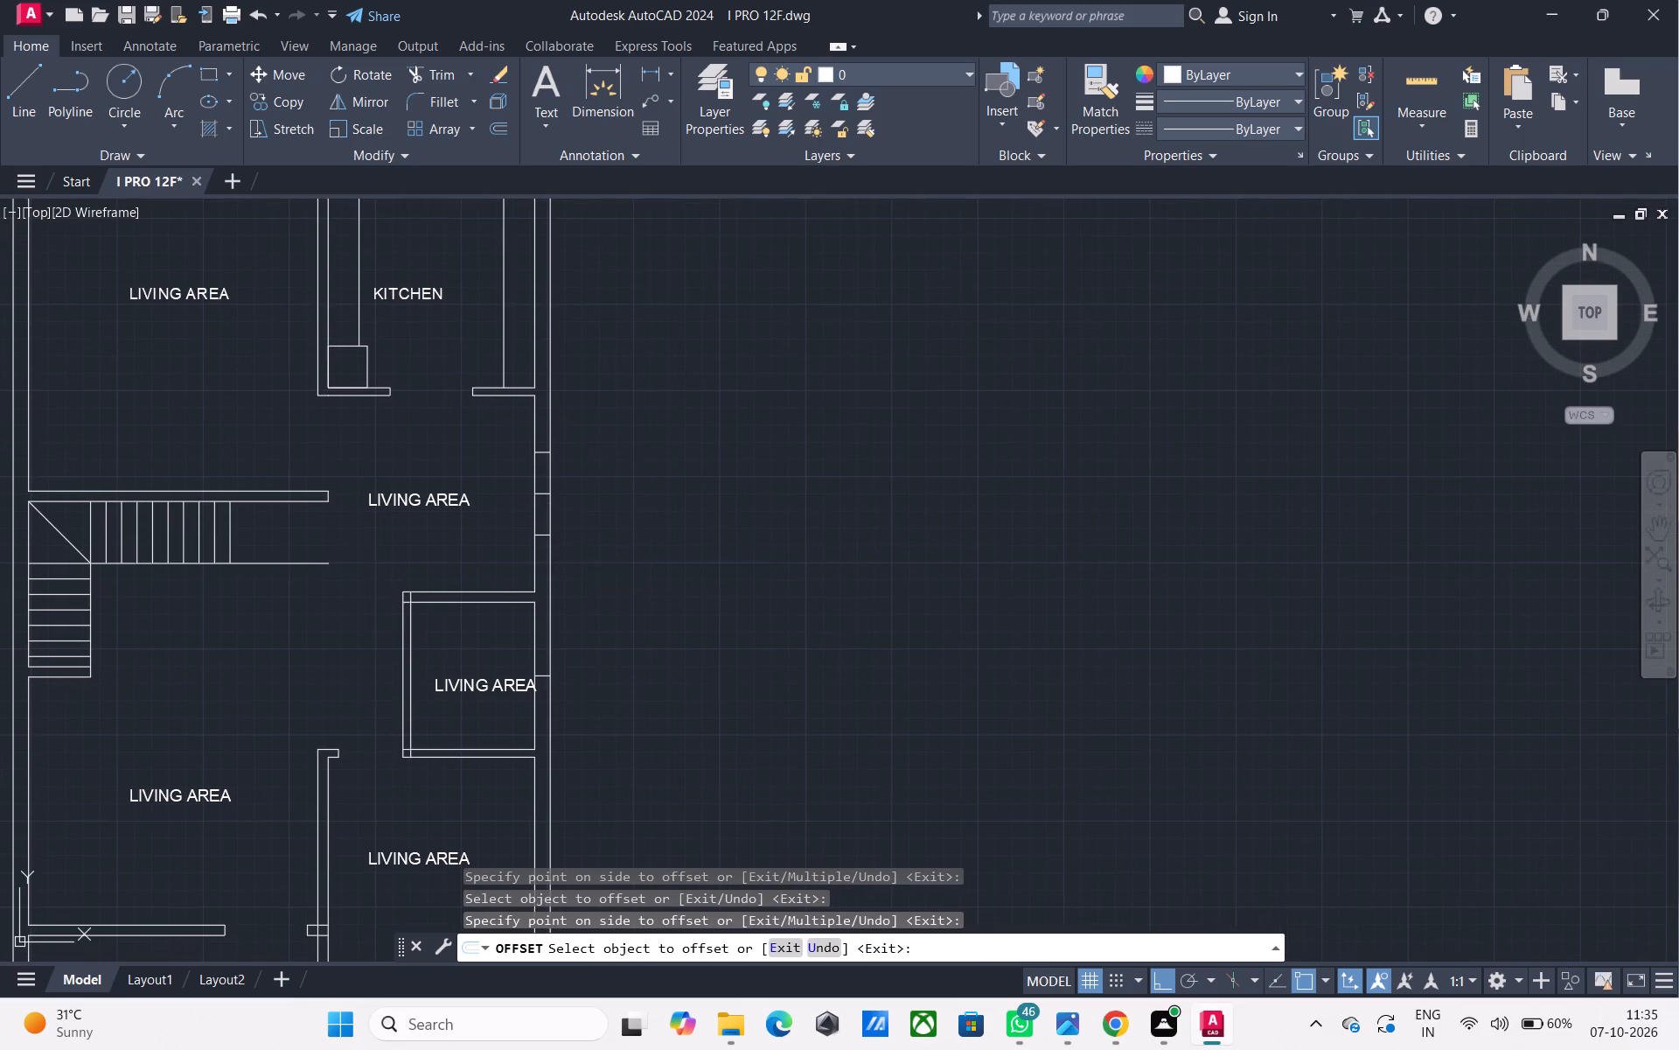
Offset the short wall line beside the small room by 1' both upward and downward to mark window jambs.
text(O)
key(space)
key(1)
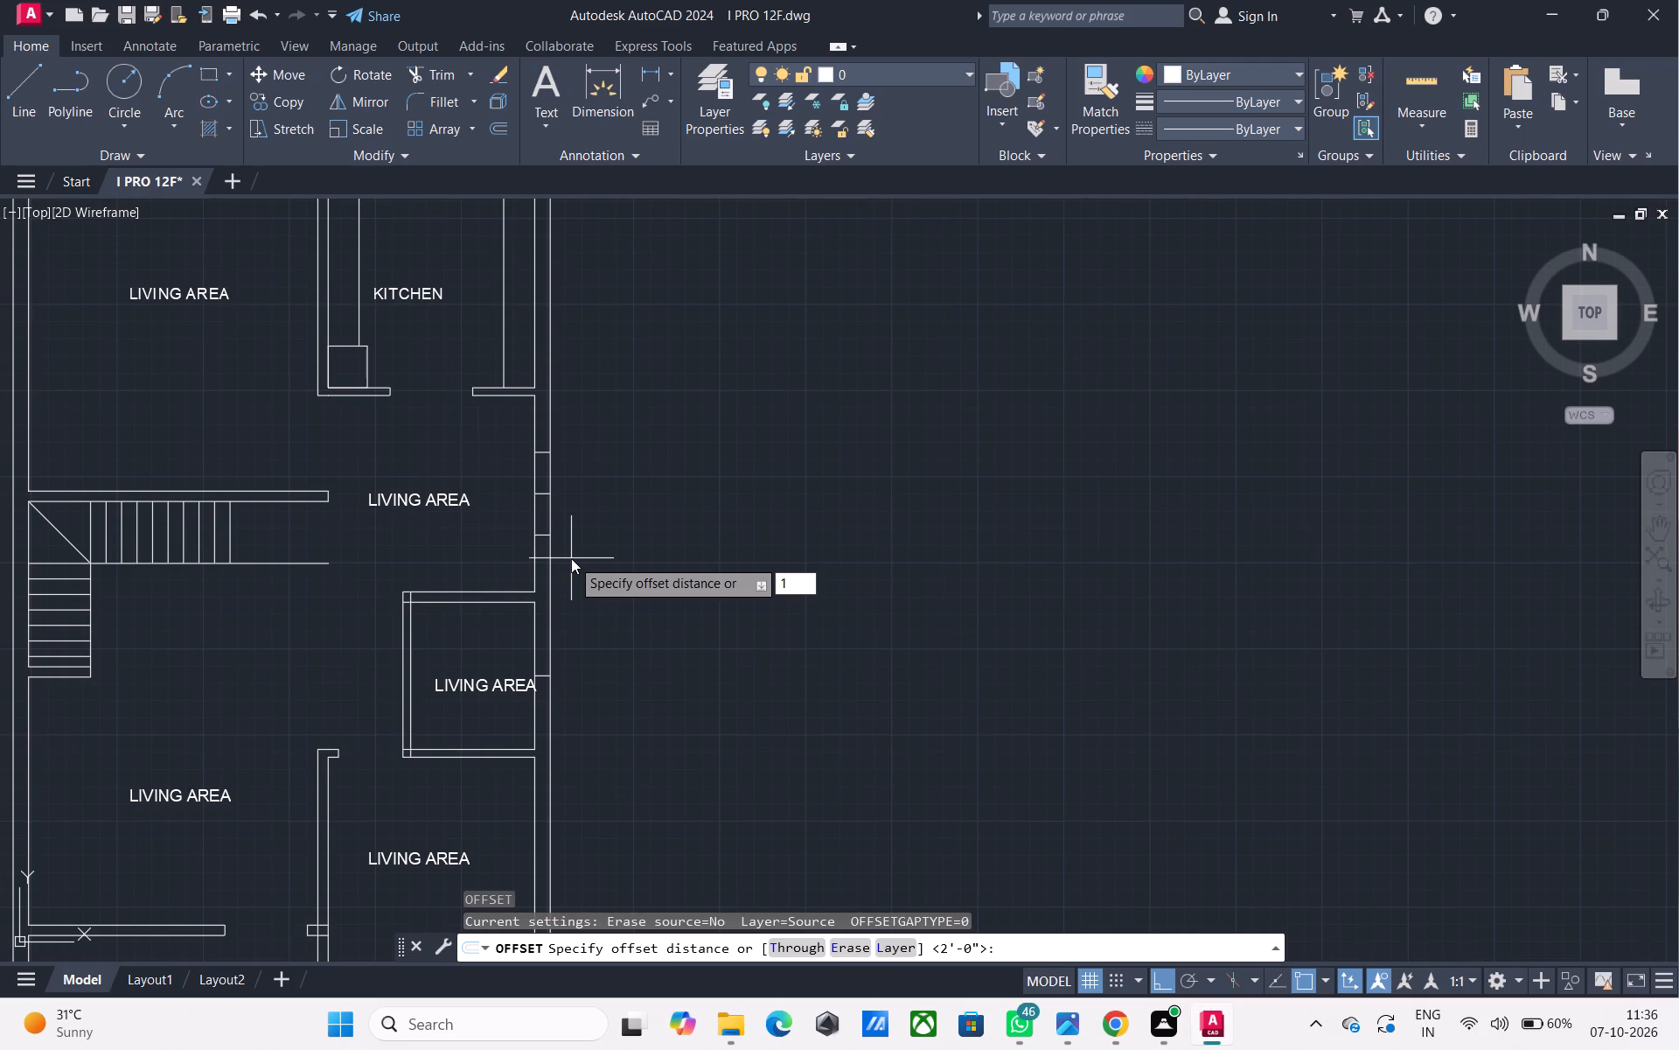
key(apostrophe)
key(Return)
scroll(555, 680, up, 2)
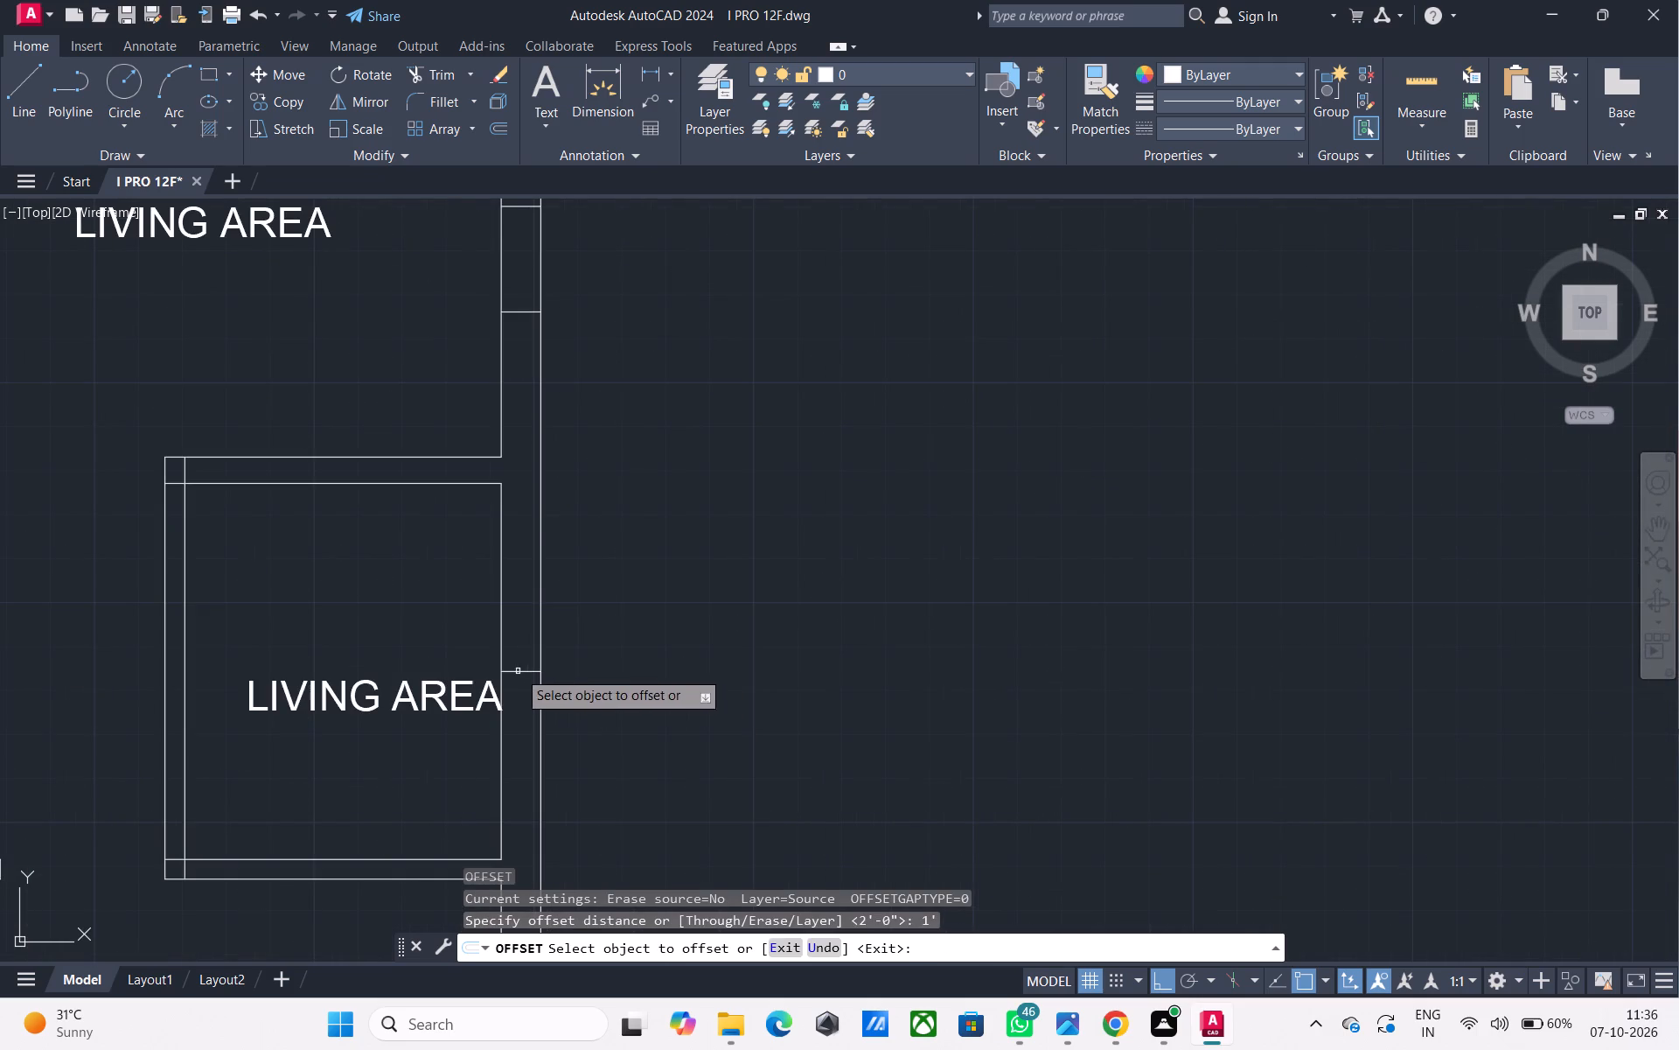
click(516, 669)
click(526, 604)
click(529, 670)
drag(533, 755, 533, 775)
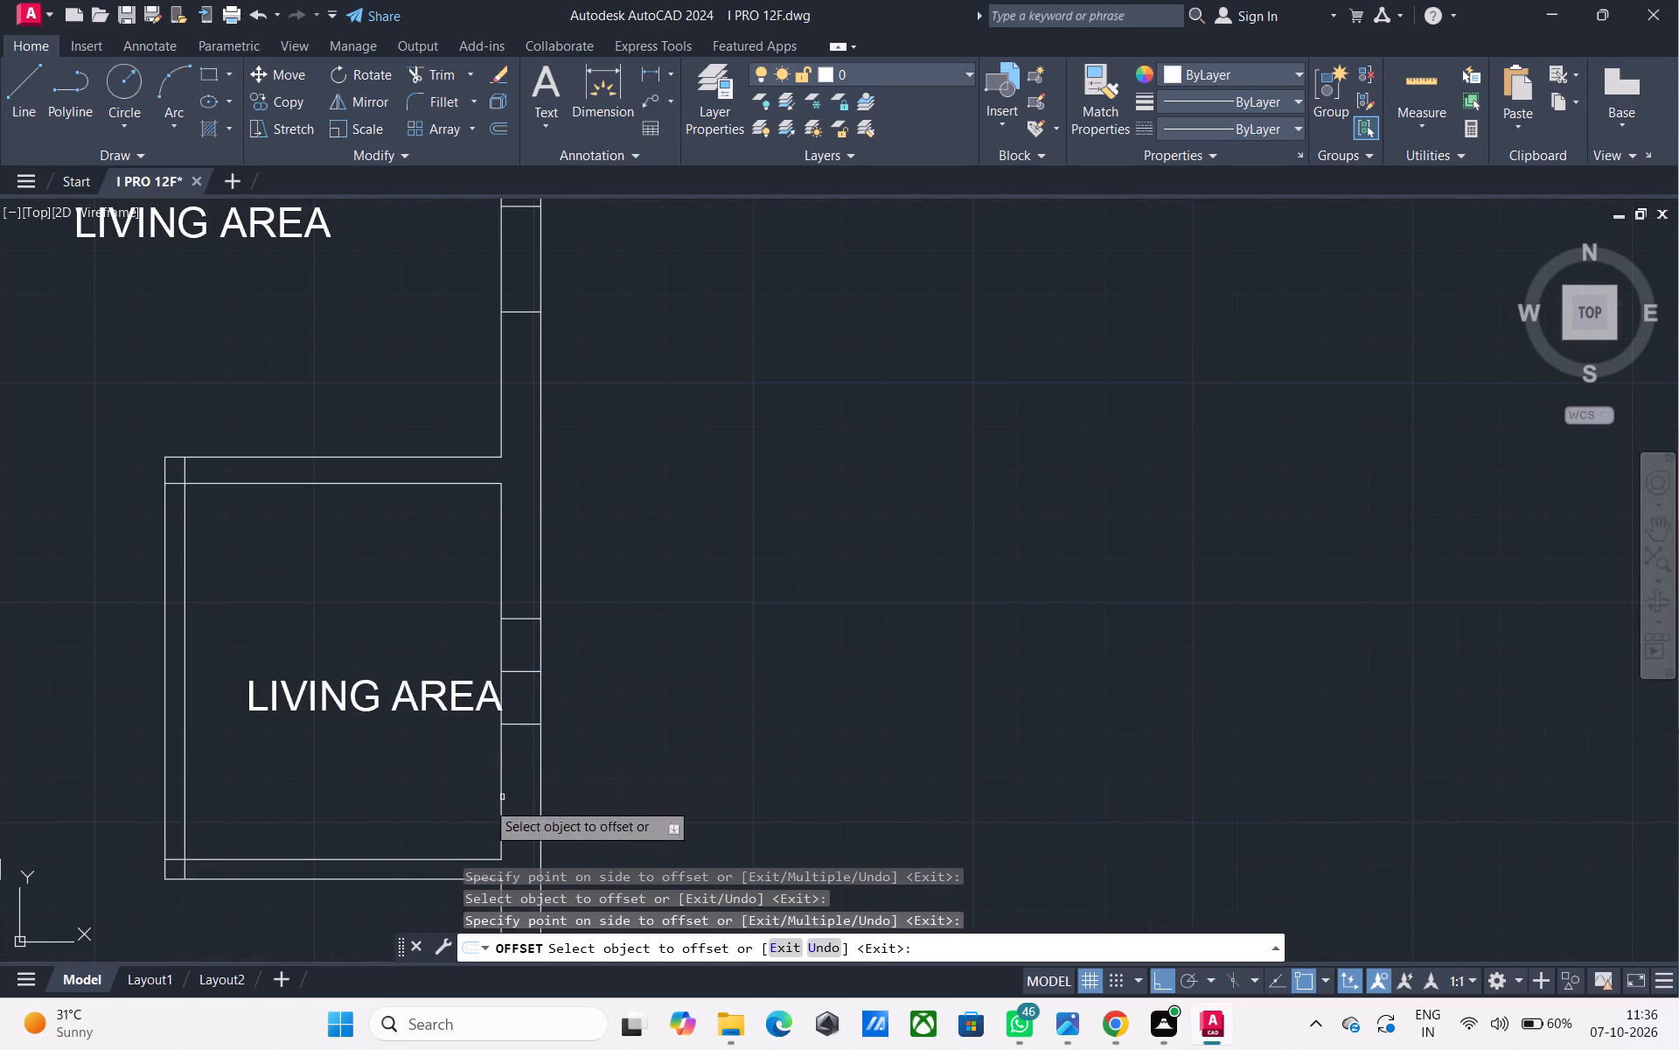
scroll(590, 682, down, 1)
middle_drag(590, 682, 615, 615)
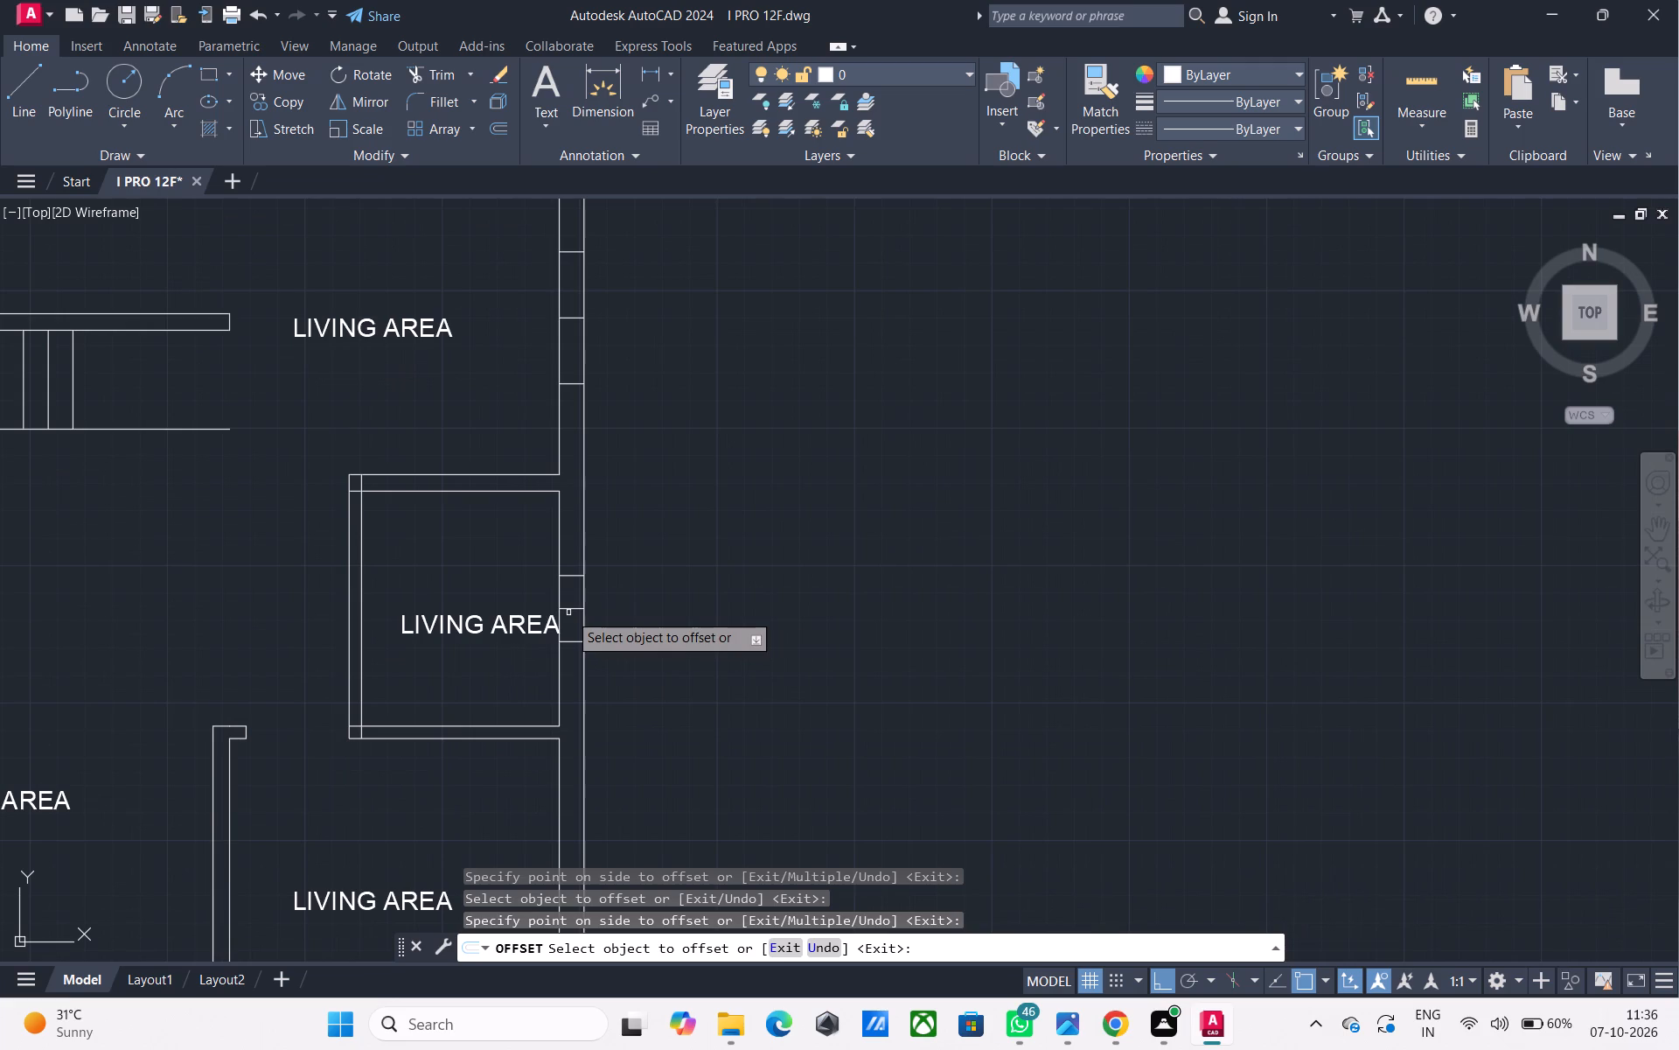
key(Escape)
Trim away the middle construction lines between the jambs of both right-wall window openings.
text(TR)
key(space)
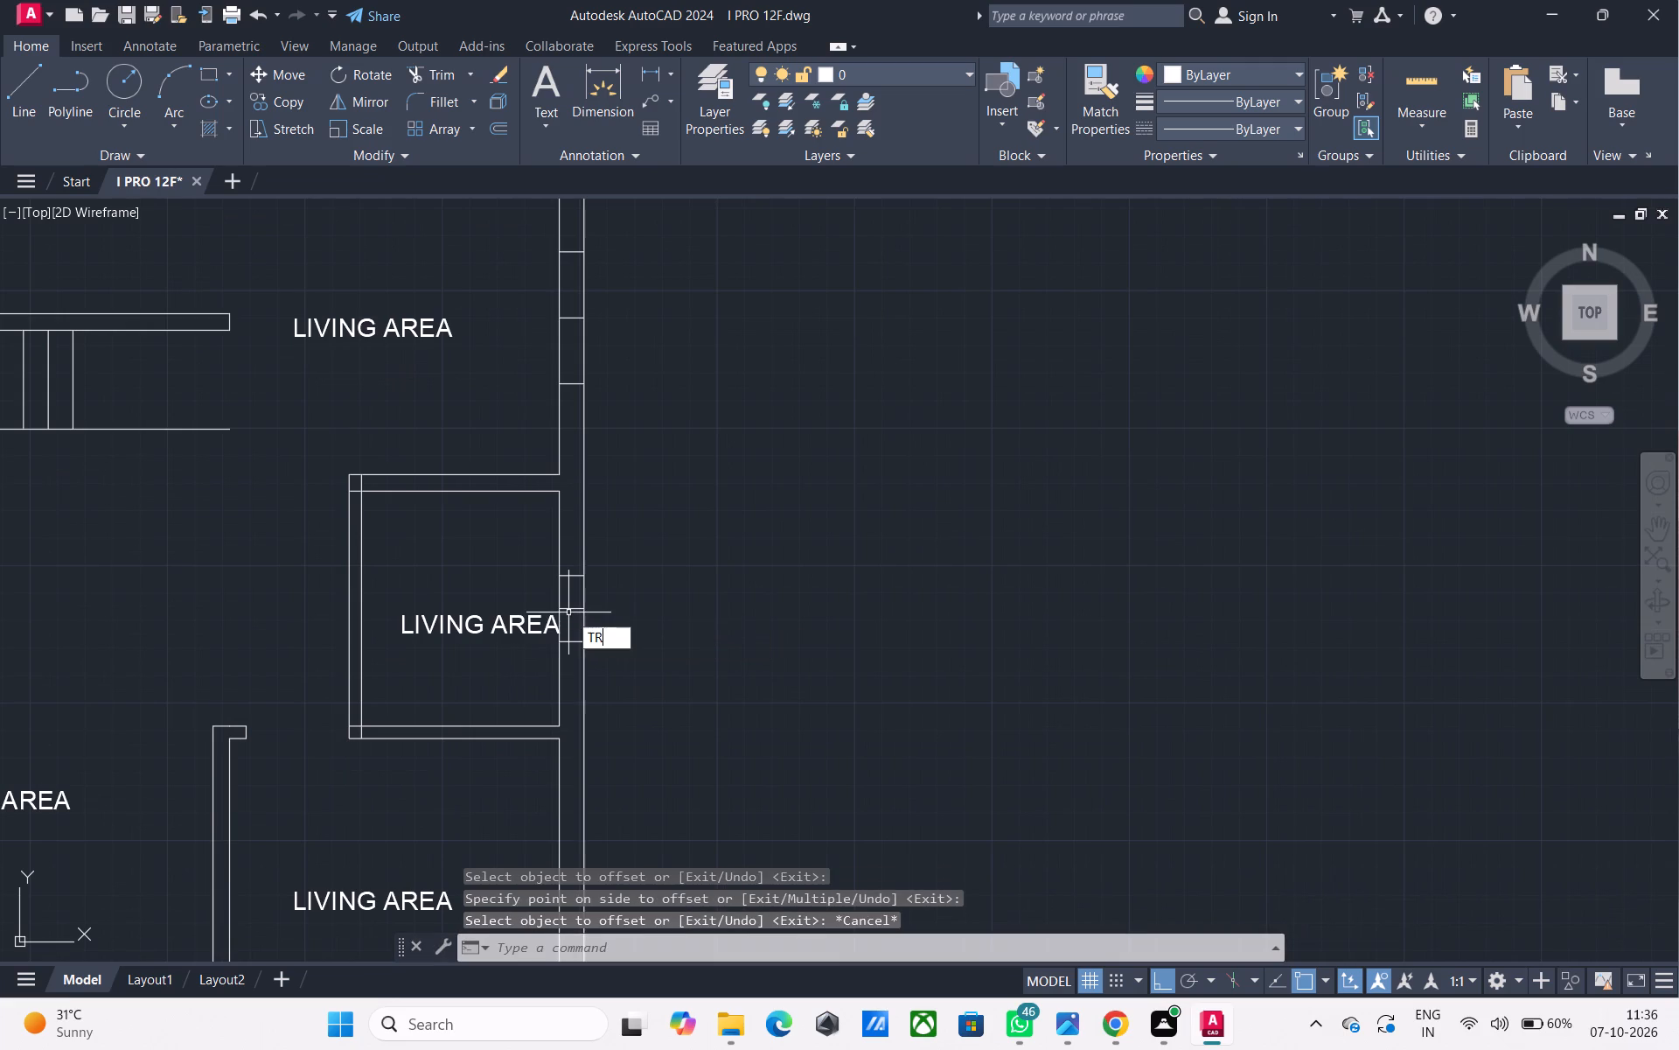
scroll(568, 612, up, 1)
double_click(568, 612)
click(568, 601)
scroll(574, 573, down, 3)
middle_drag(574, 573, 549, 804)
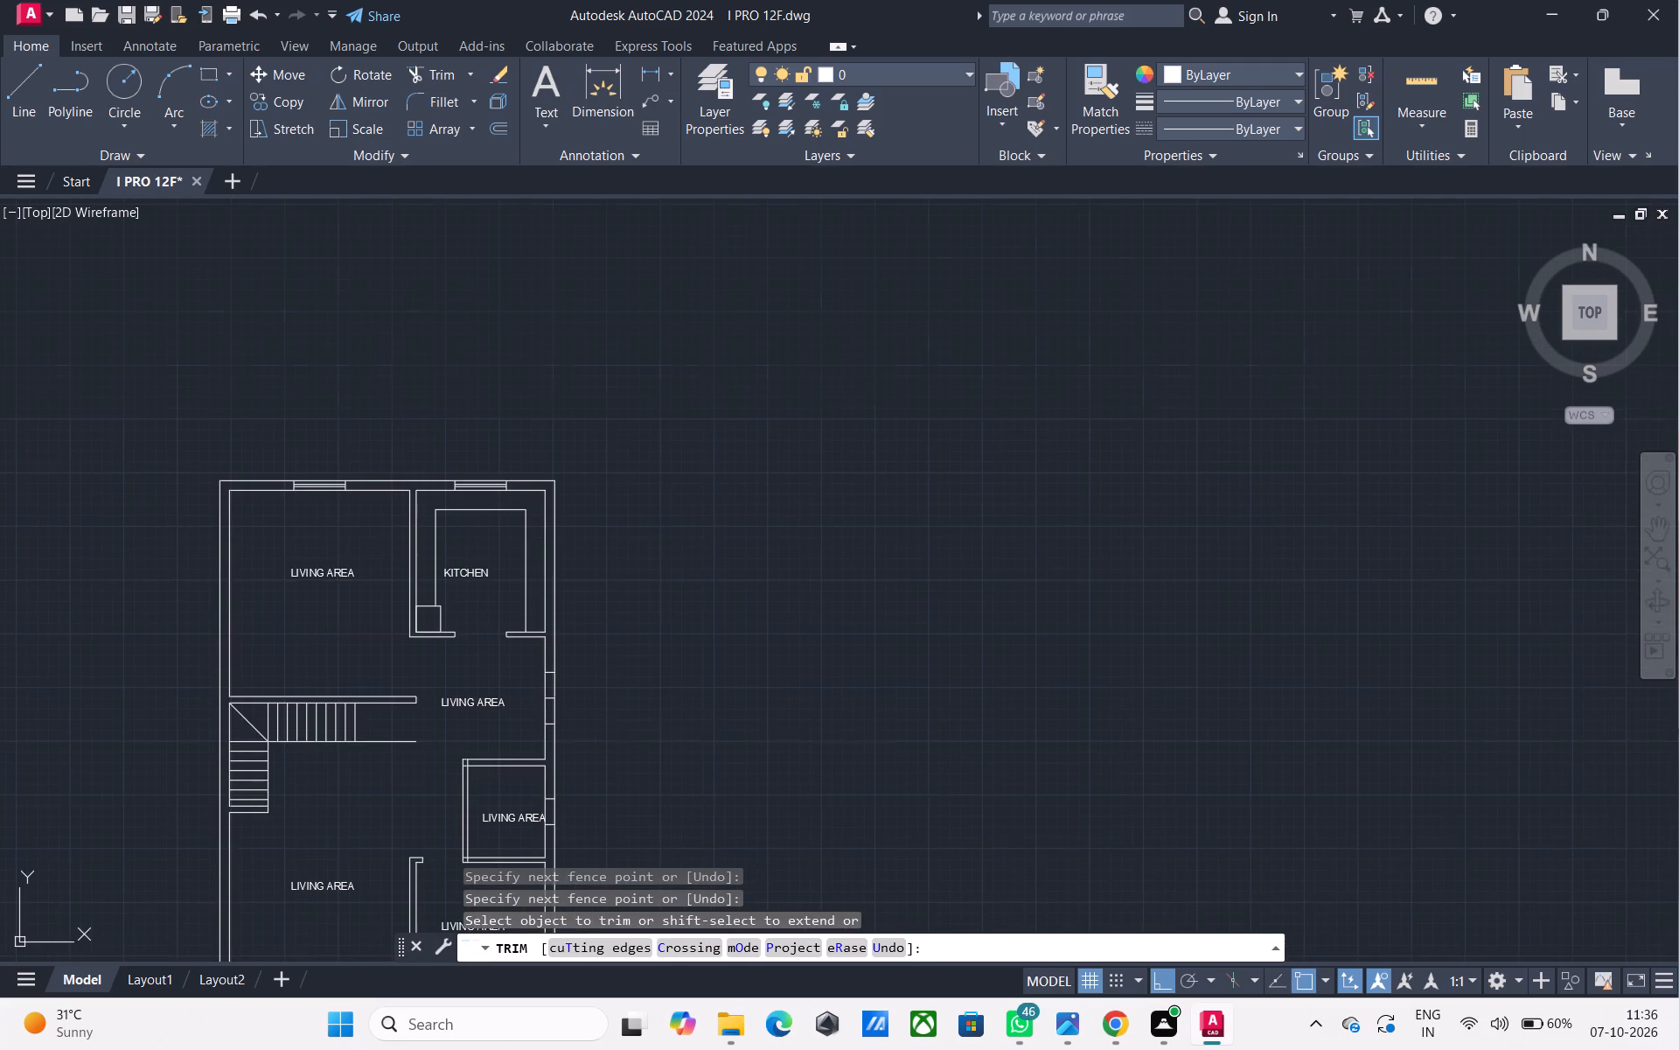
scroll(549, 713, up, 3)
click(561, 686)
click(562, 619)
key(space)
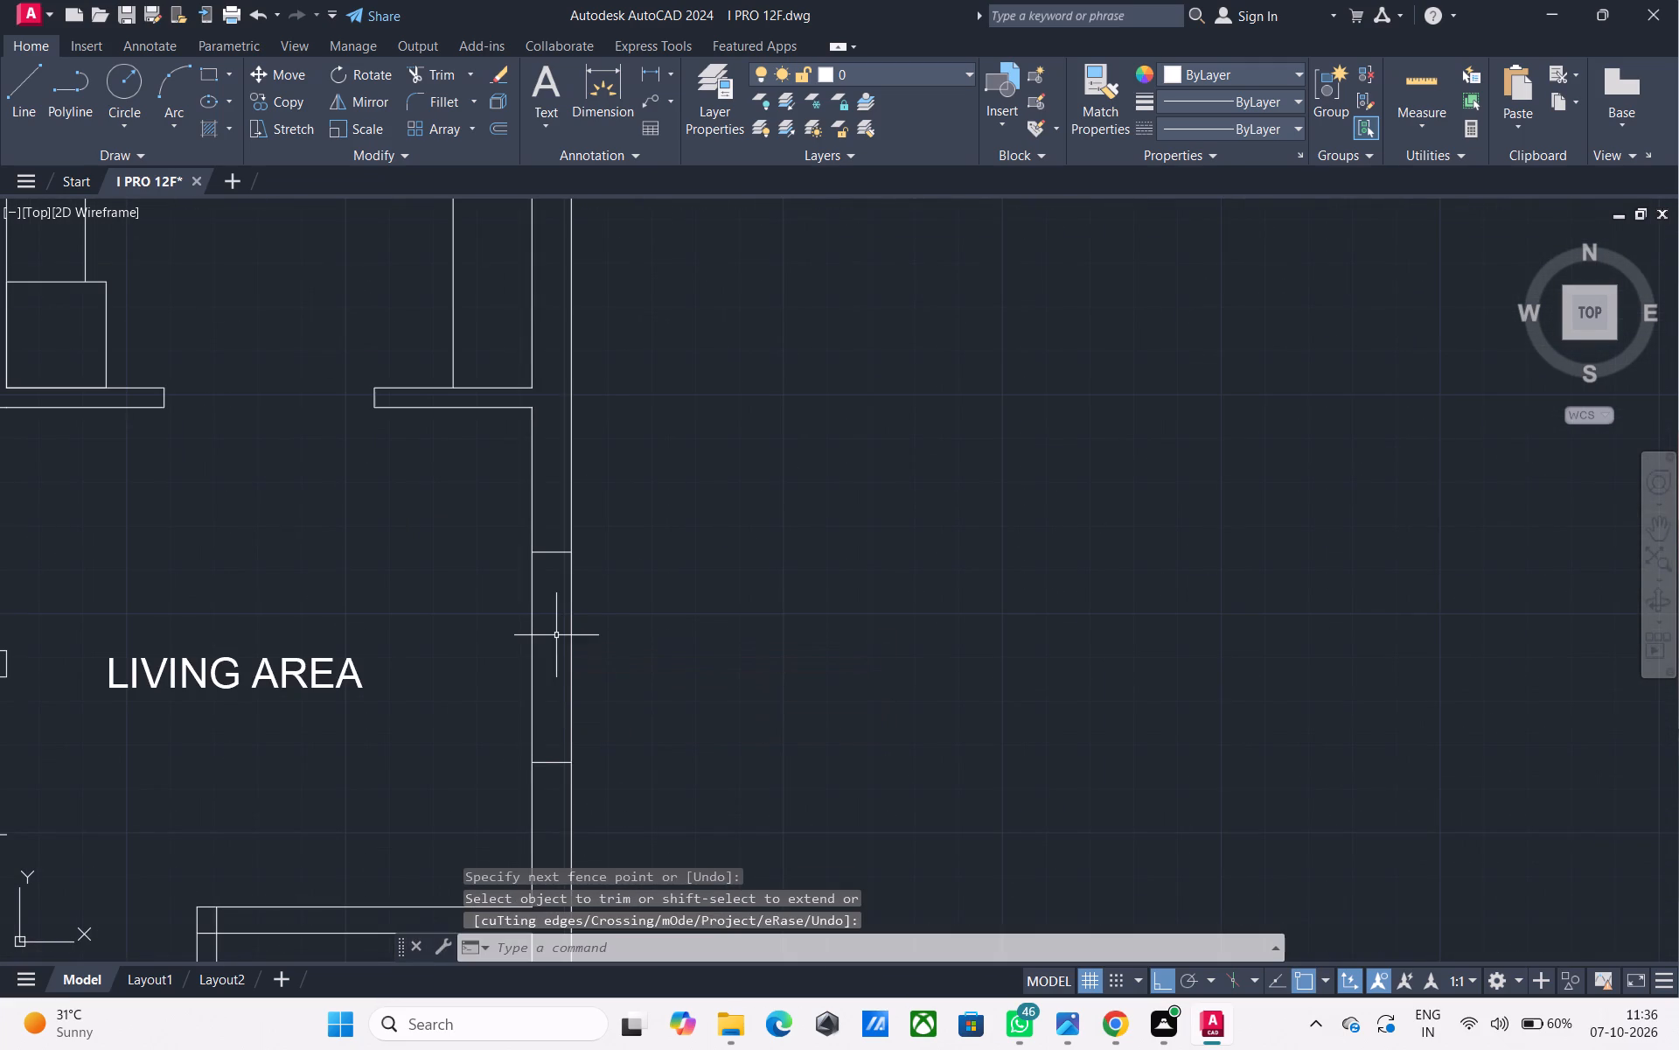
Draw a vertical line joining the jamb midpoints of the window opening between the kitchen and small room.
text(L)
key(space)
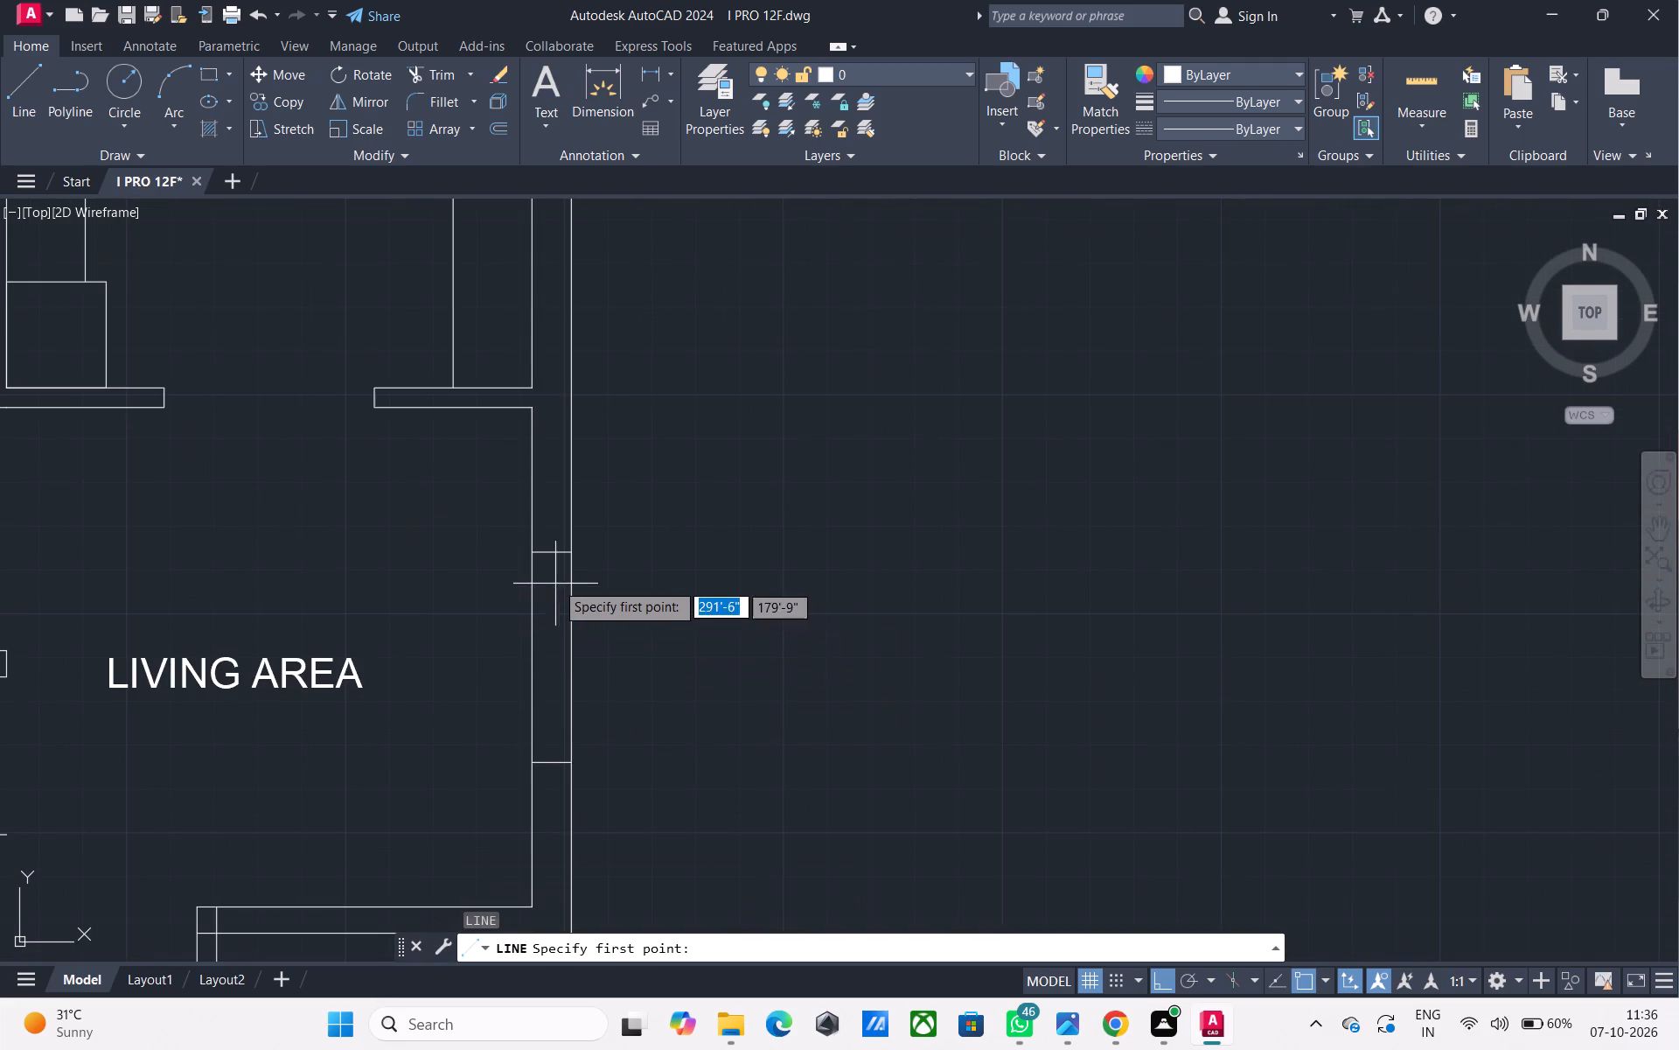
click(549, 553)
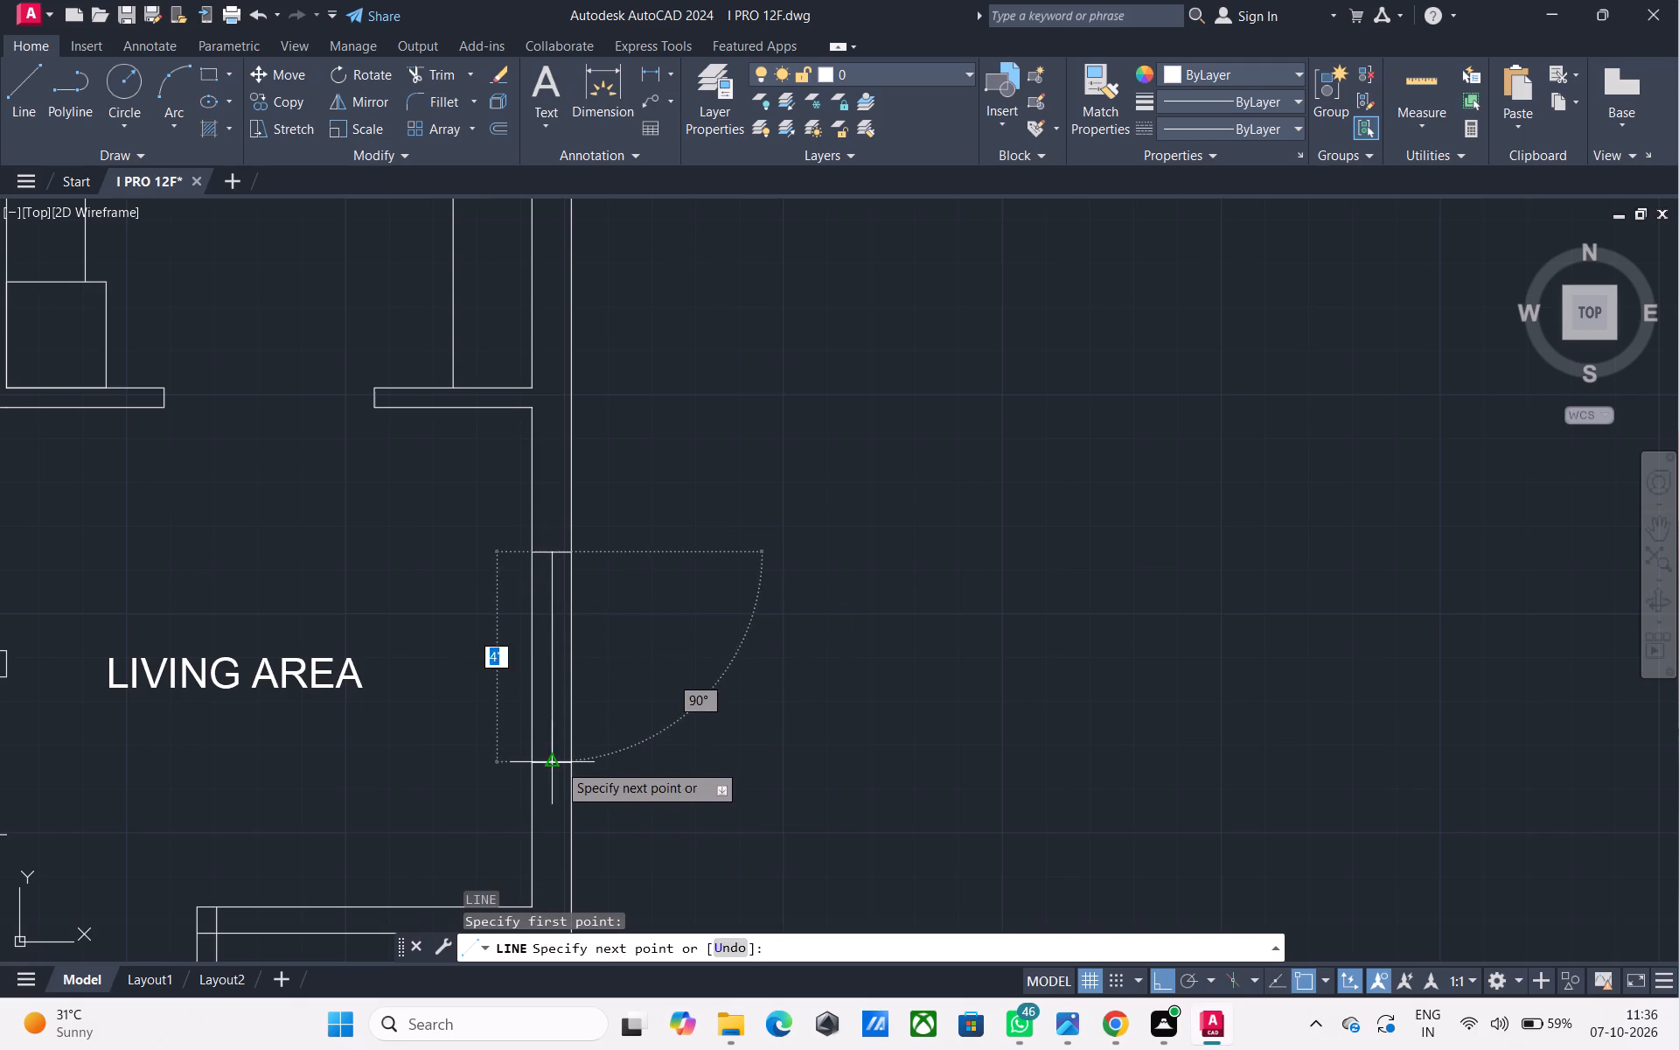
click(558, 763)
key(Escape)
Offset that window's vertical centre line by 1" to both sides.
text(O)
key(space)
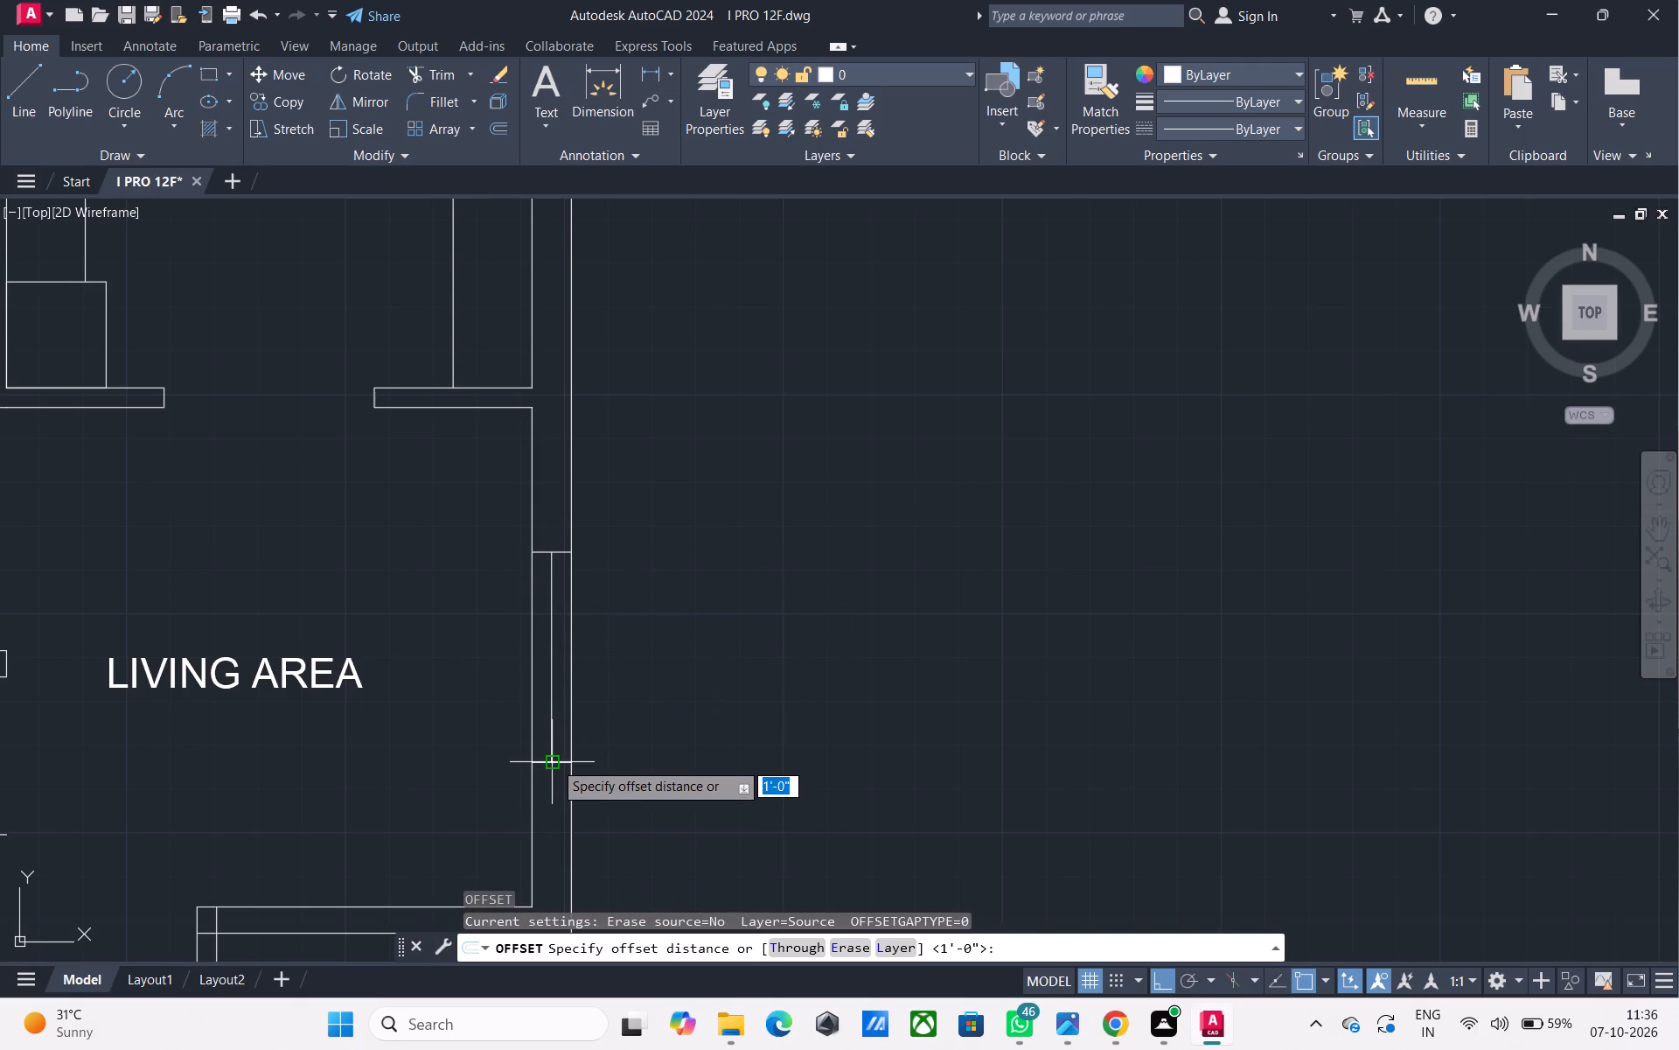
text(1")
key(Return)
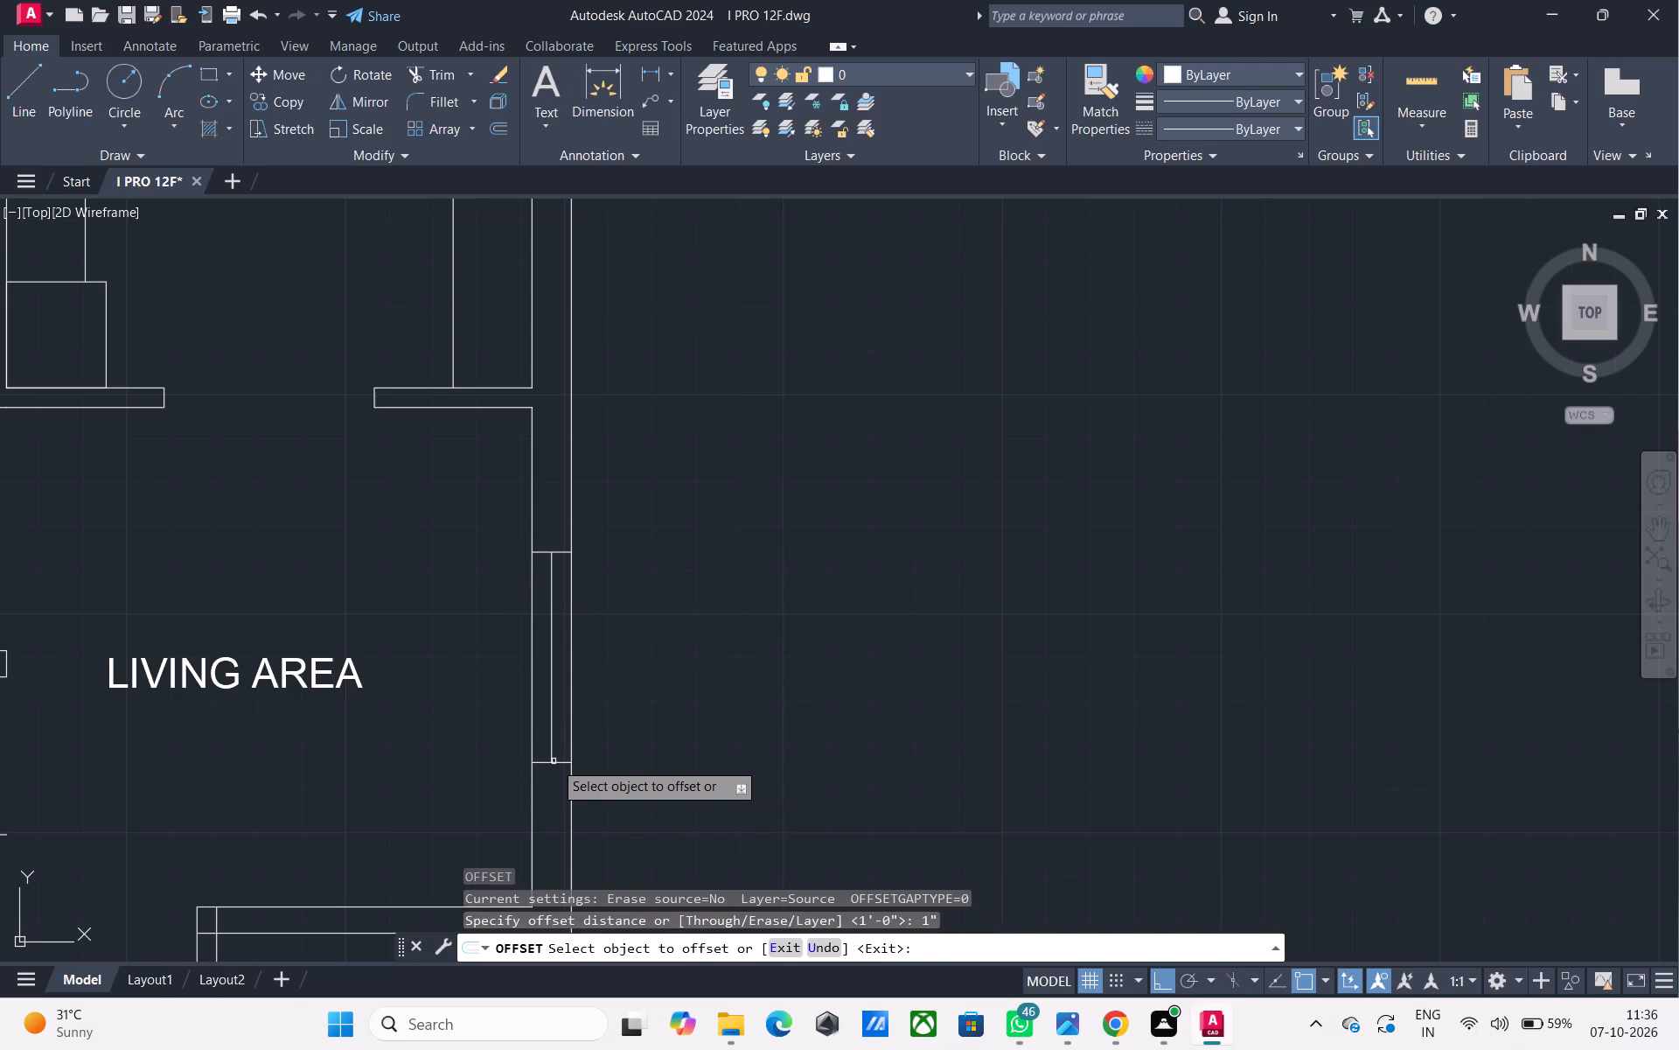
click(550, 742)
drag(718, 720, 998, 710)
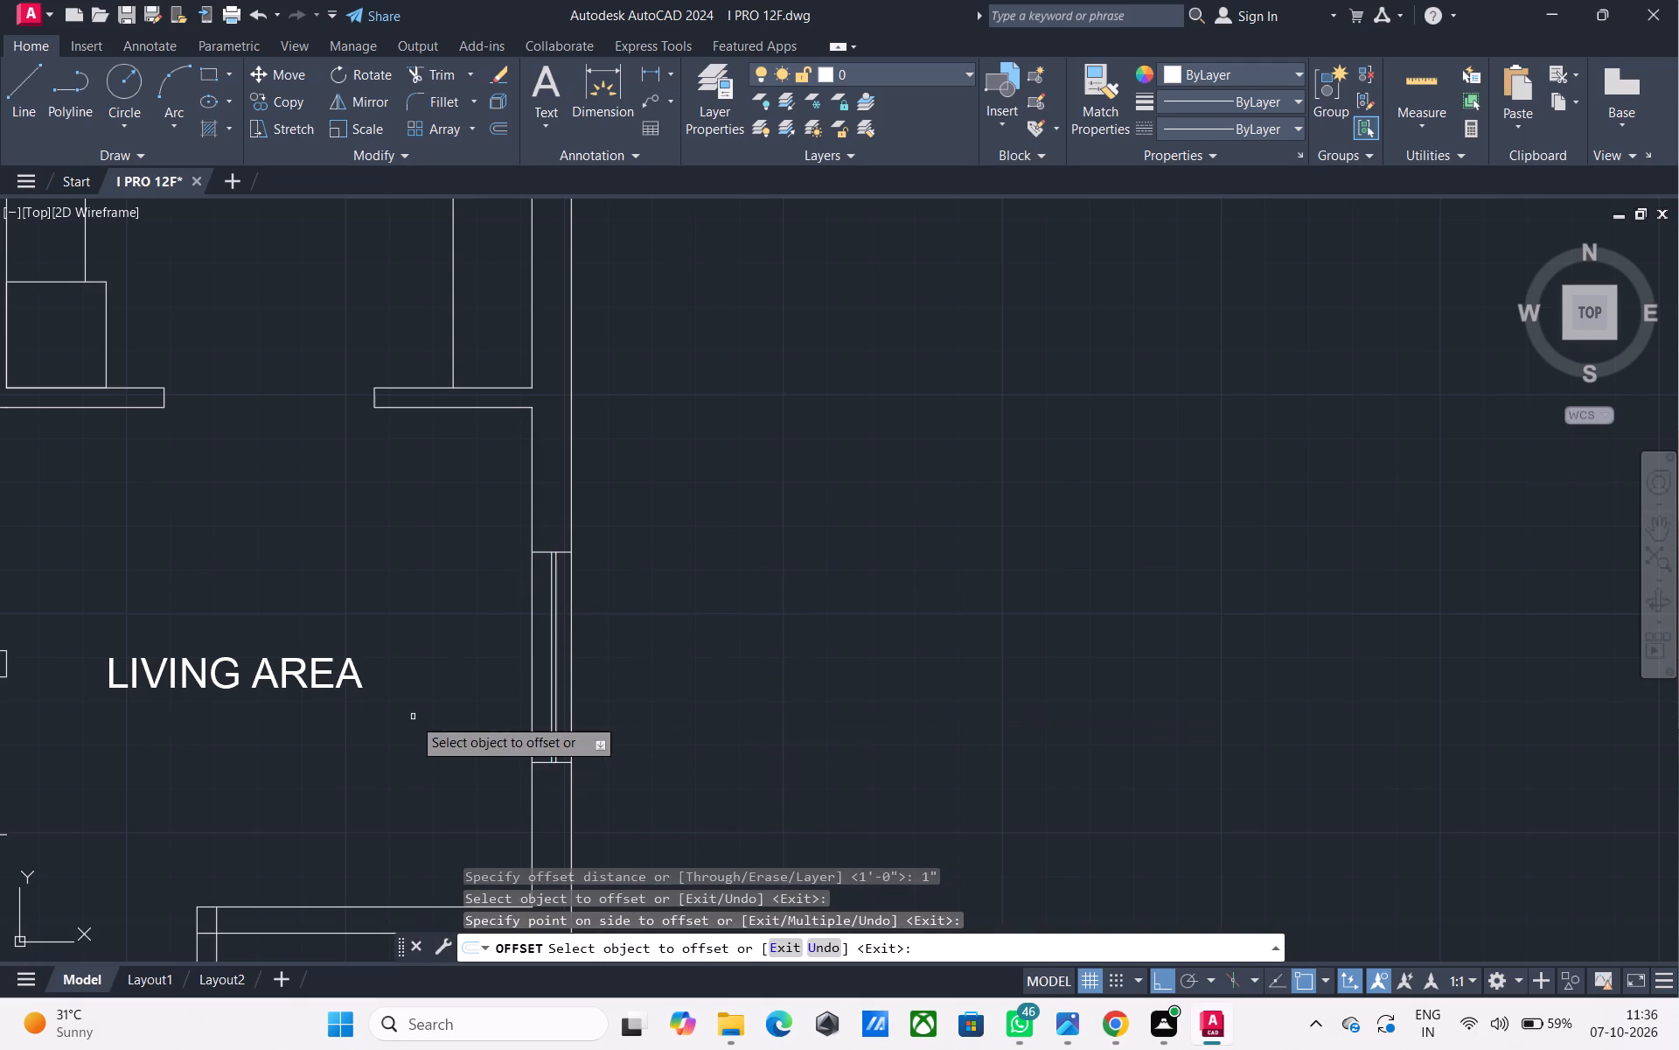
click(552, 696)
drag(408, 718, 219, 739)
scroll(624, 724, down, 1)
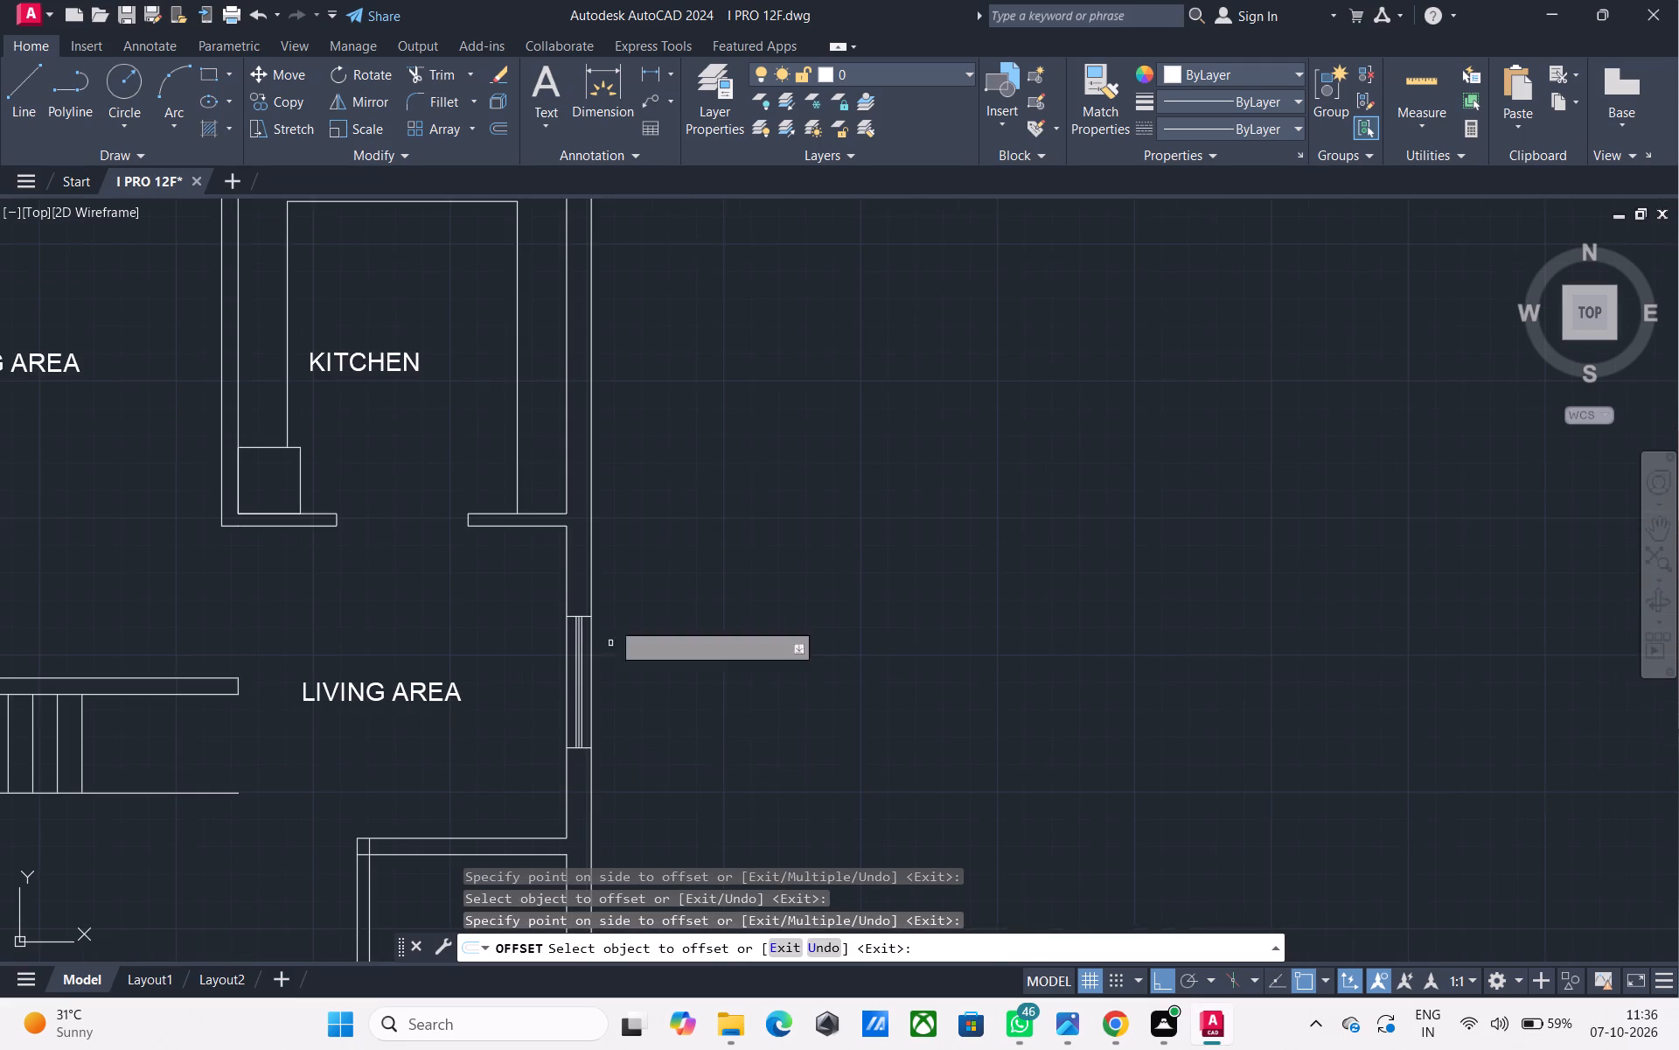
middle_drag(668, 744, 610, 438)
middle_drag(524, 627, 572, 468)
scroll(570, 539, up, 3)
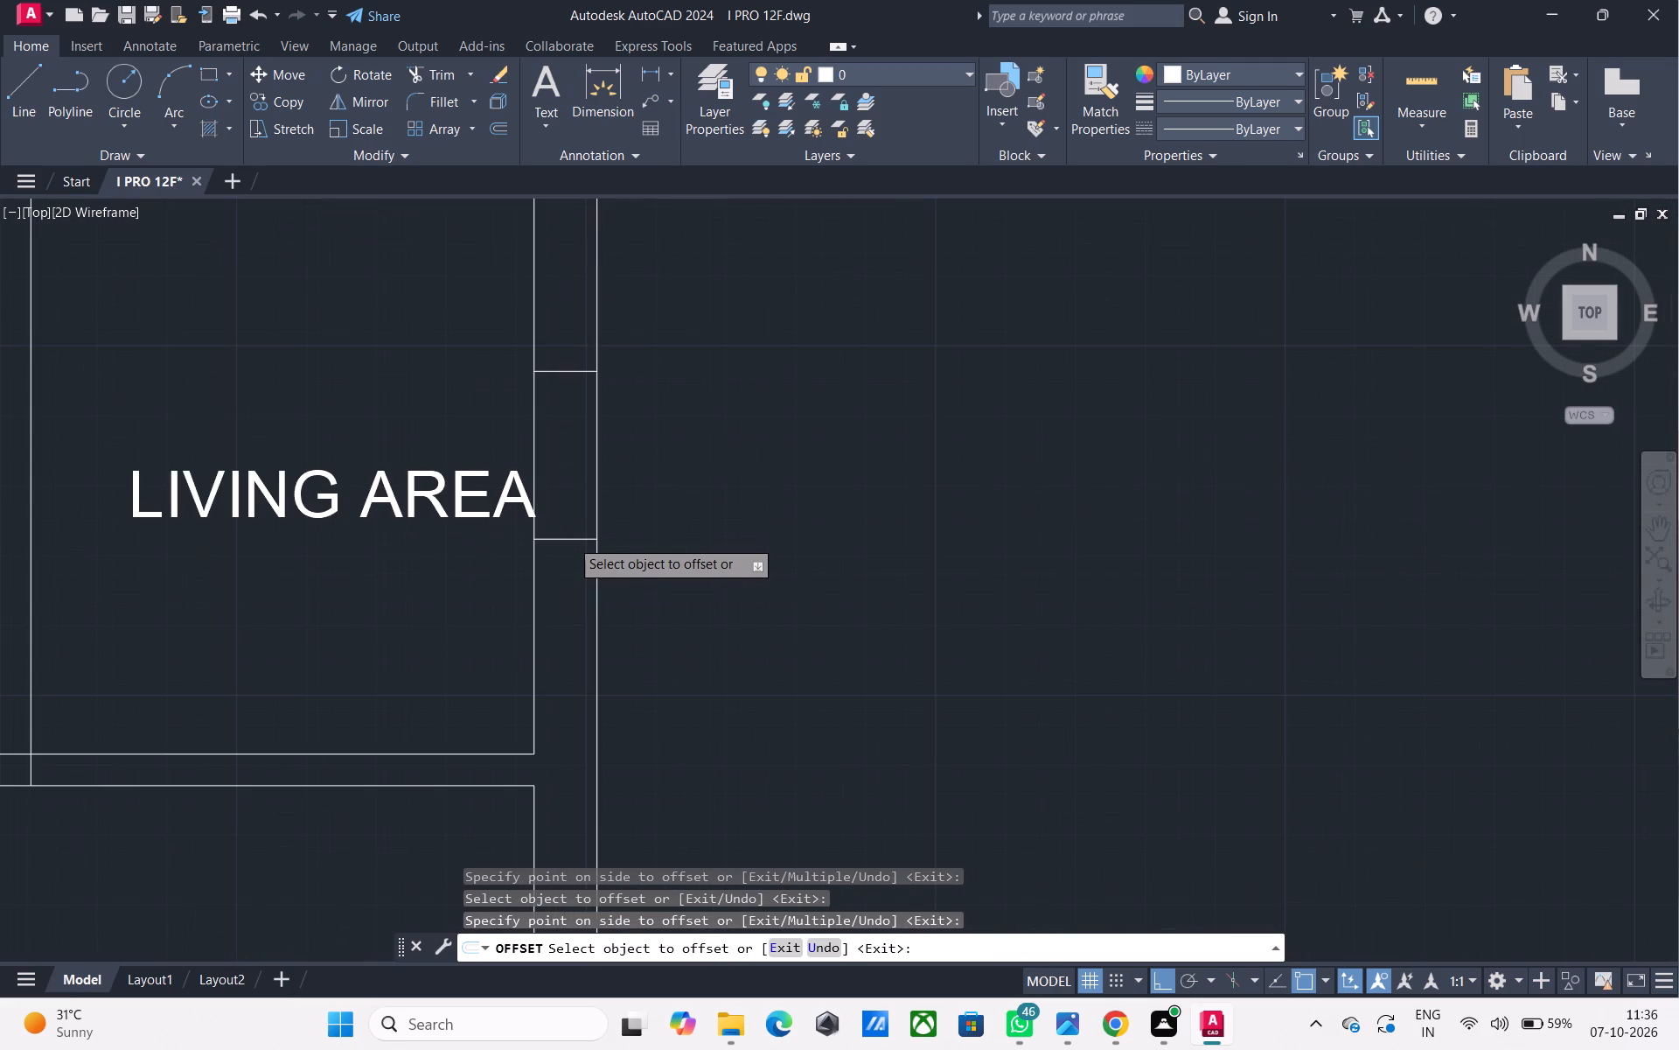
key(Escape)
Draw a vertical line joining the jamb midpoints of the small room's window opening.
key(l)
key(space)
click(563, 542)
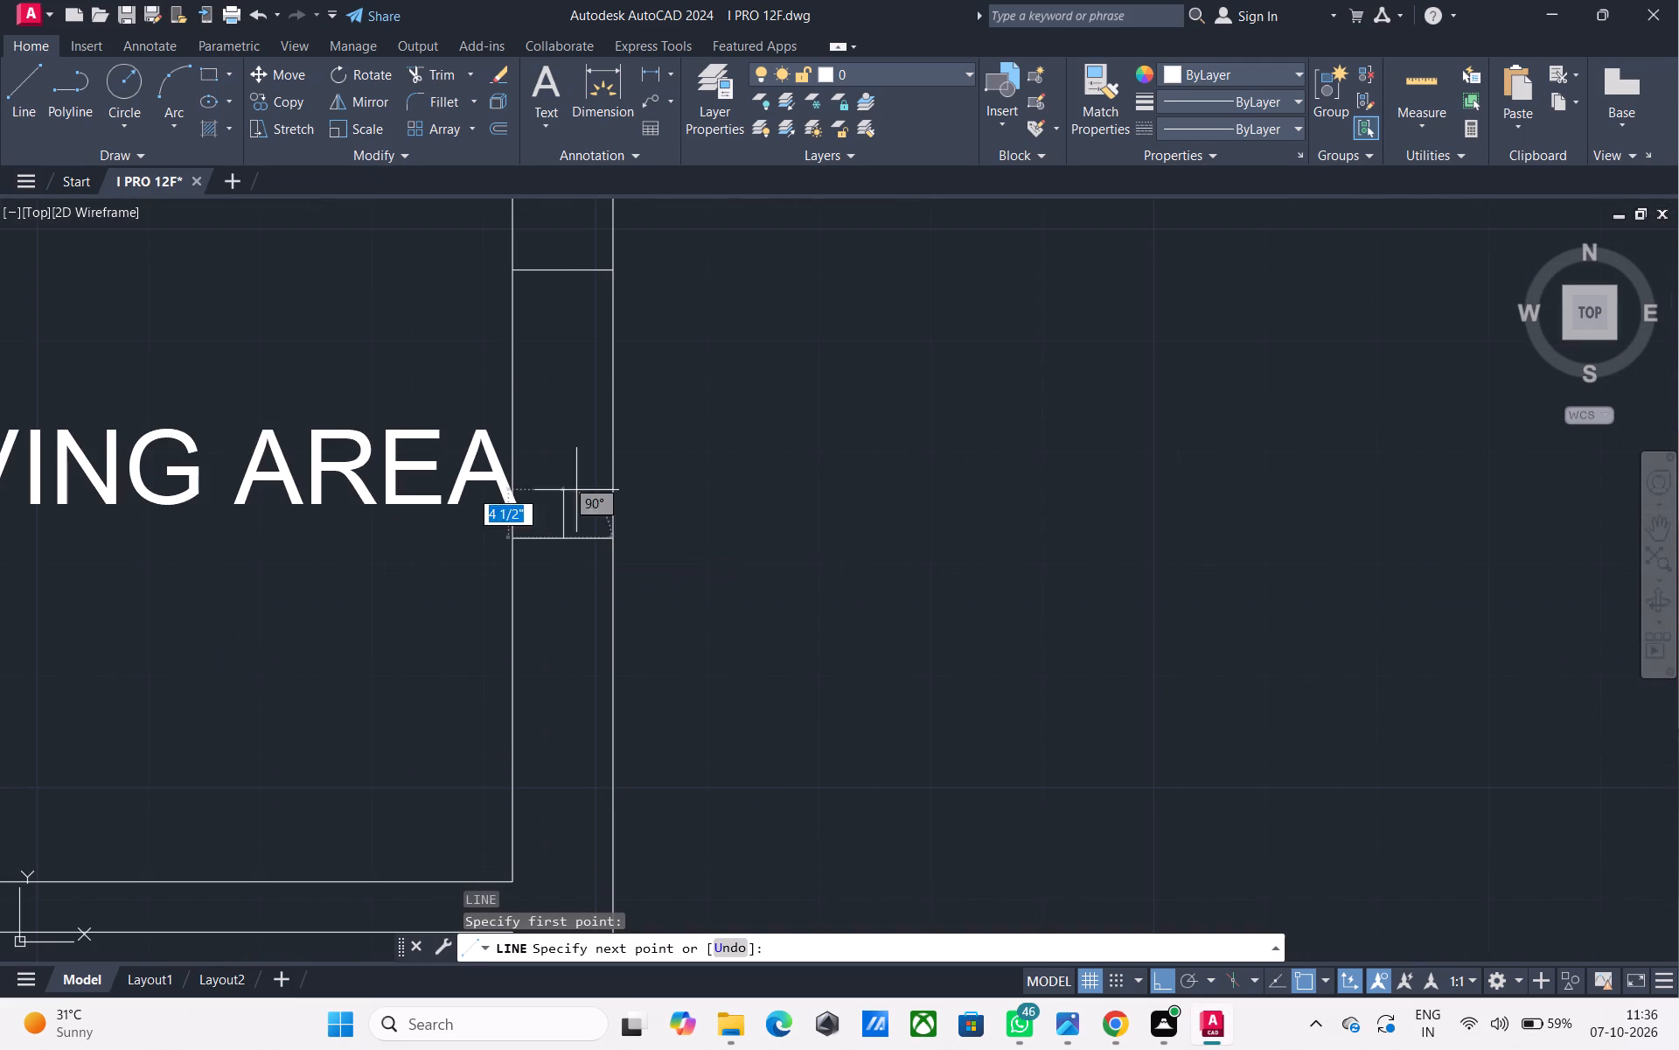
click(561, 269)
key(space)
Offset the small room window's vertical centre line by 1" to both sides.
key(o)
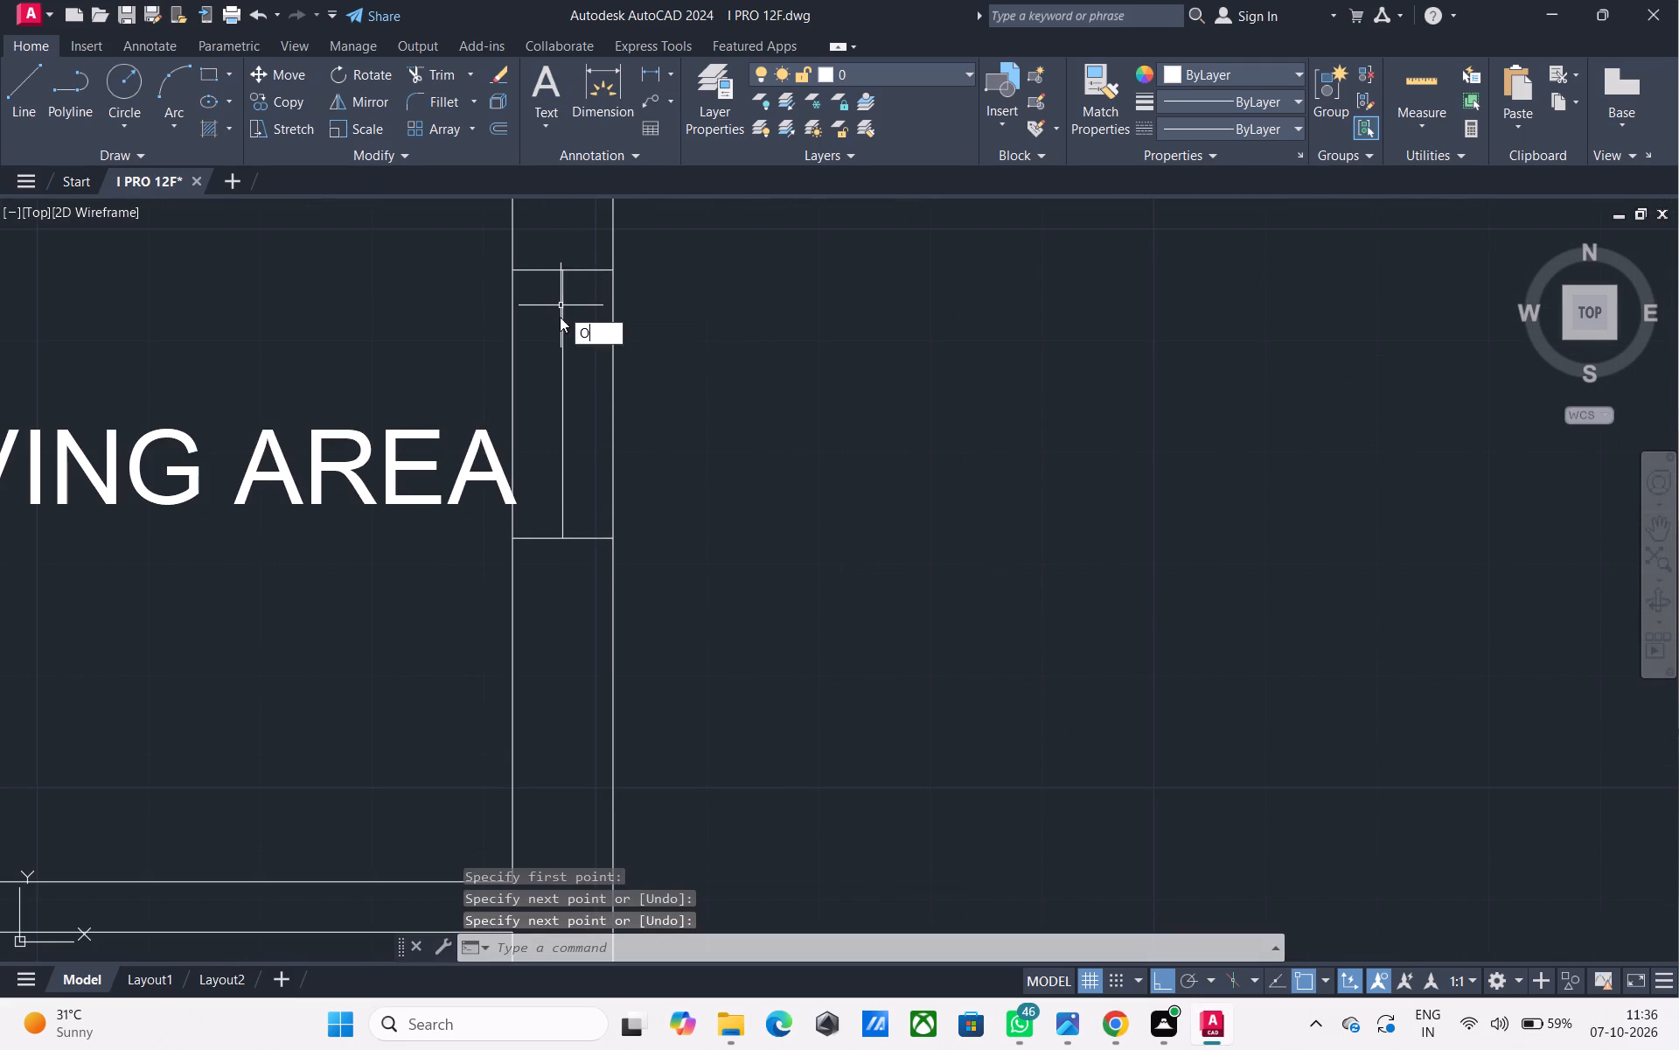
key(space)
key(space)
click(561, 322)
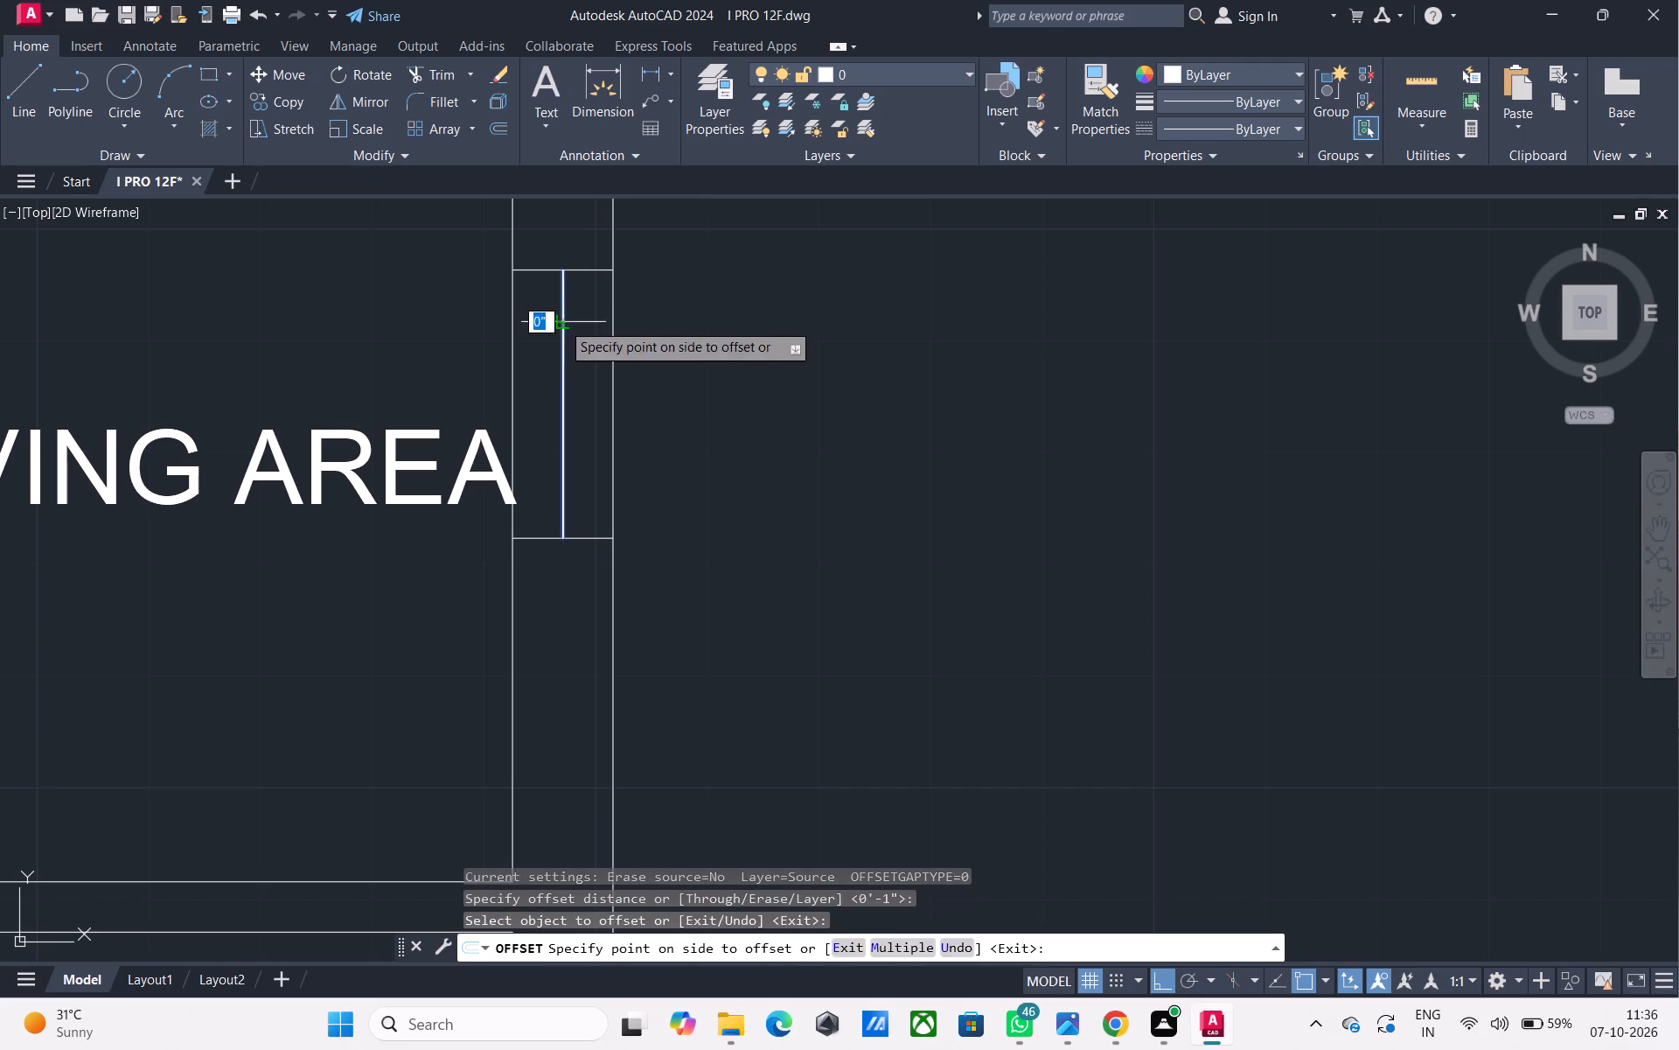
drag(706, 349, 858, 363)
click(561, 365)
click(506, 376)
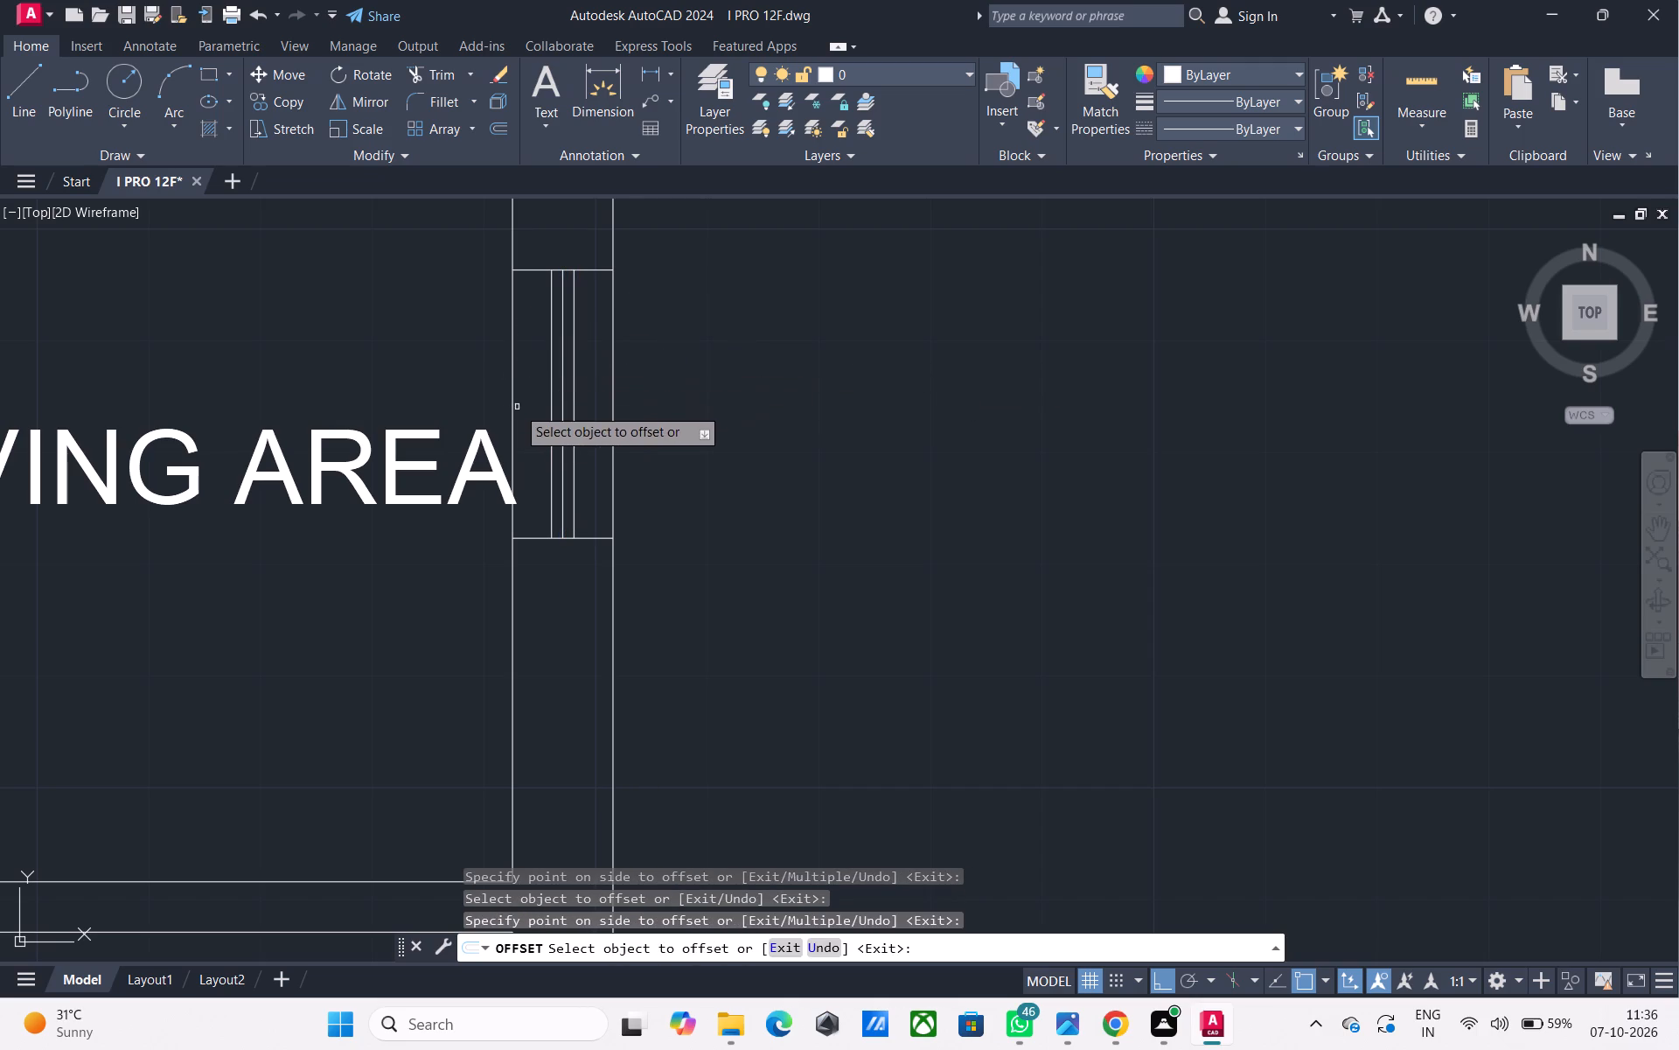
key(Escape)
Delete the original centre line of the small room's window, keeping the two offset lines.
scroll(555, 414, up, 2)
click(570, 418)
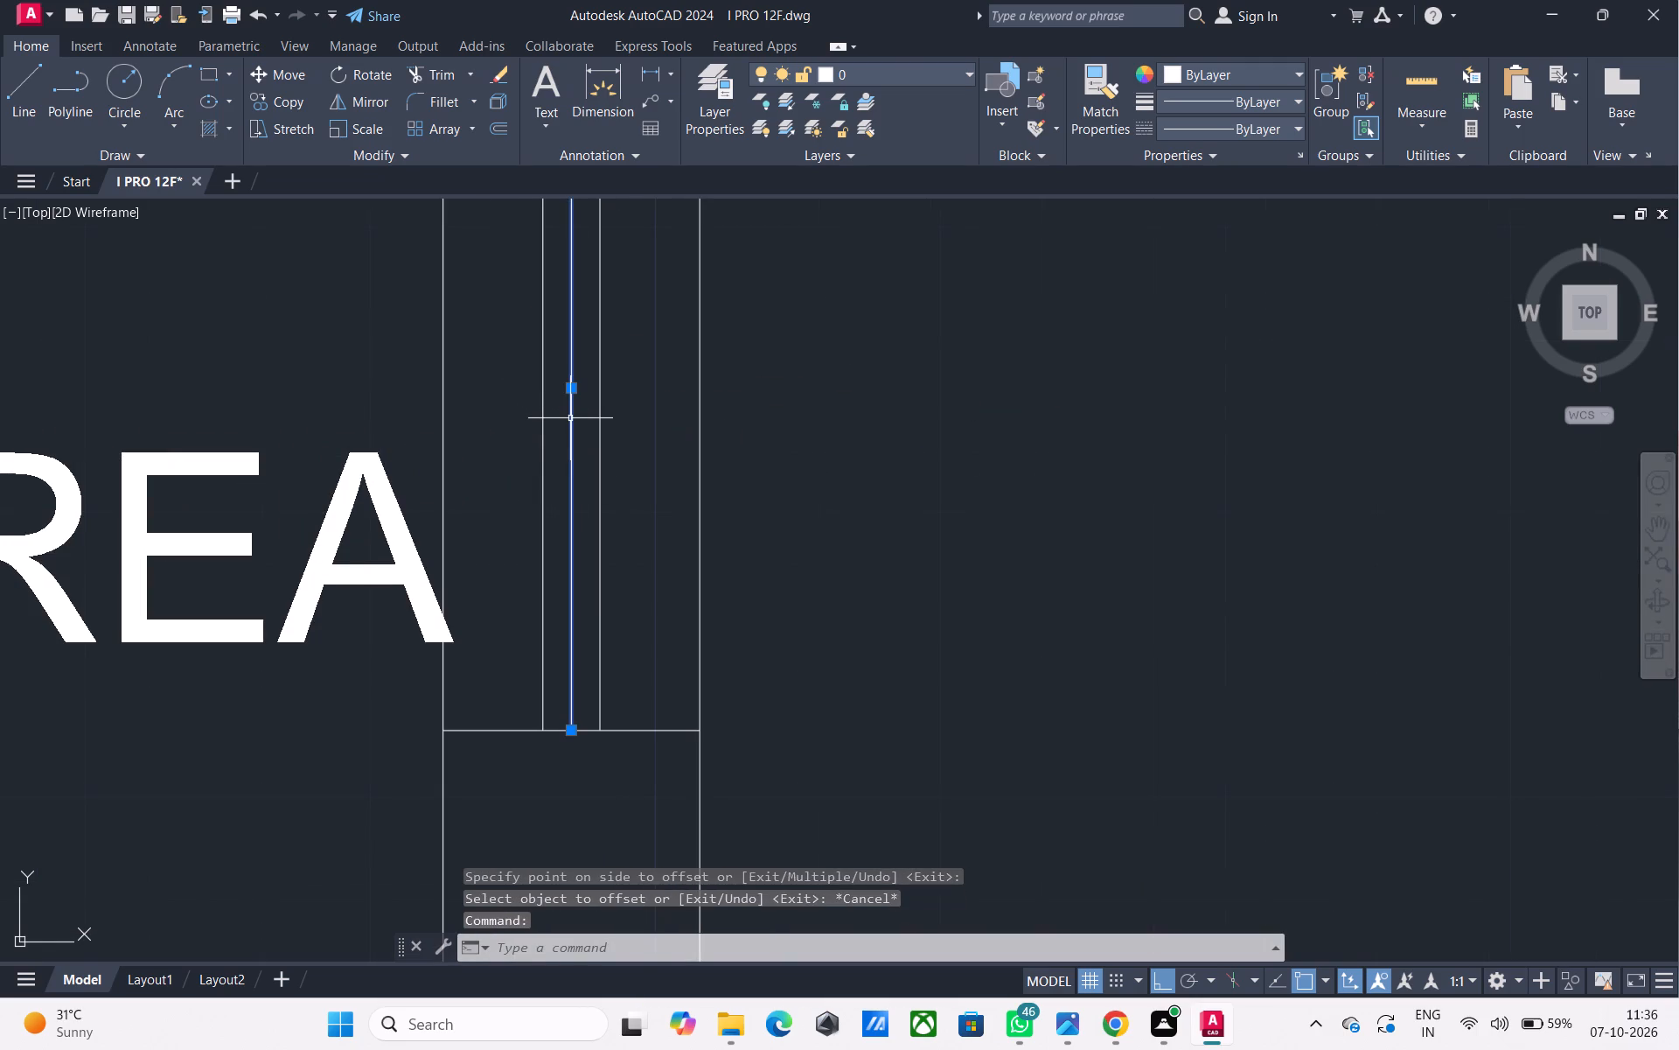
key(Delete)
Draw a short line across the bottom outer wall of the lower-right room at the midpoint of its inner face.
scroll(569, 418, down, 5)
middle_drag(566, 428, 562, 504)
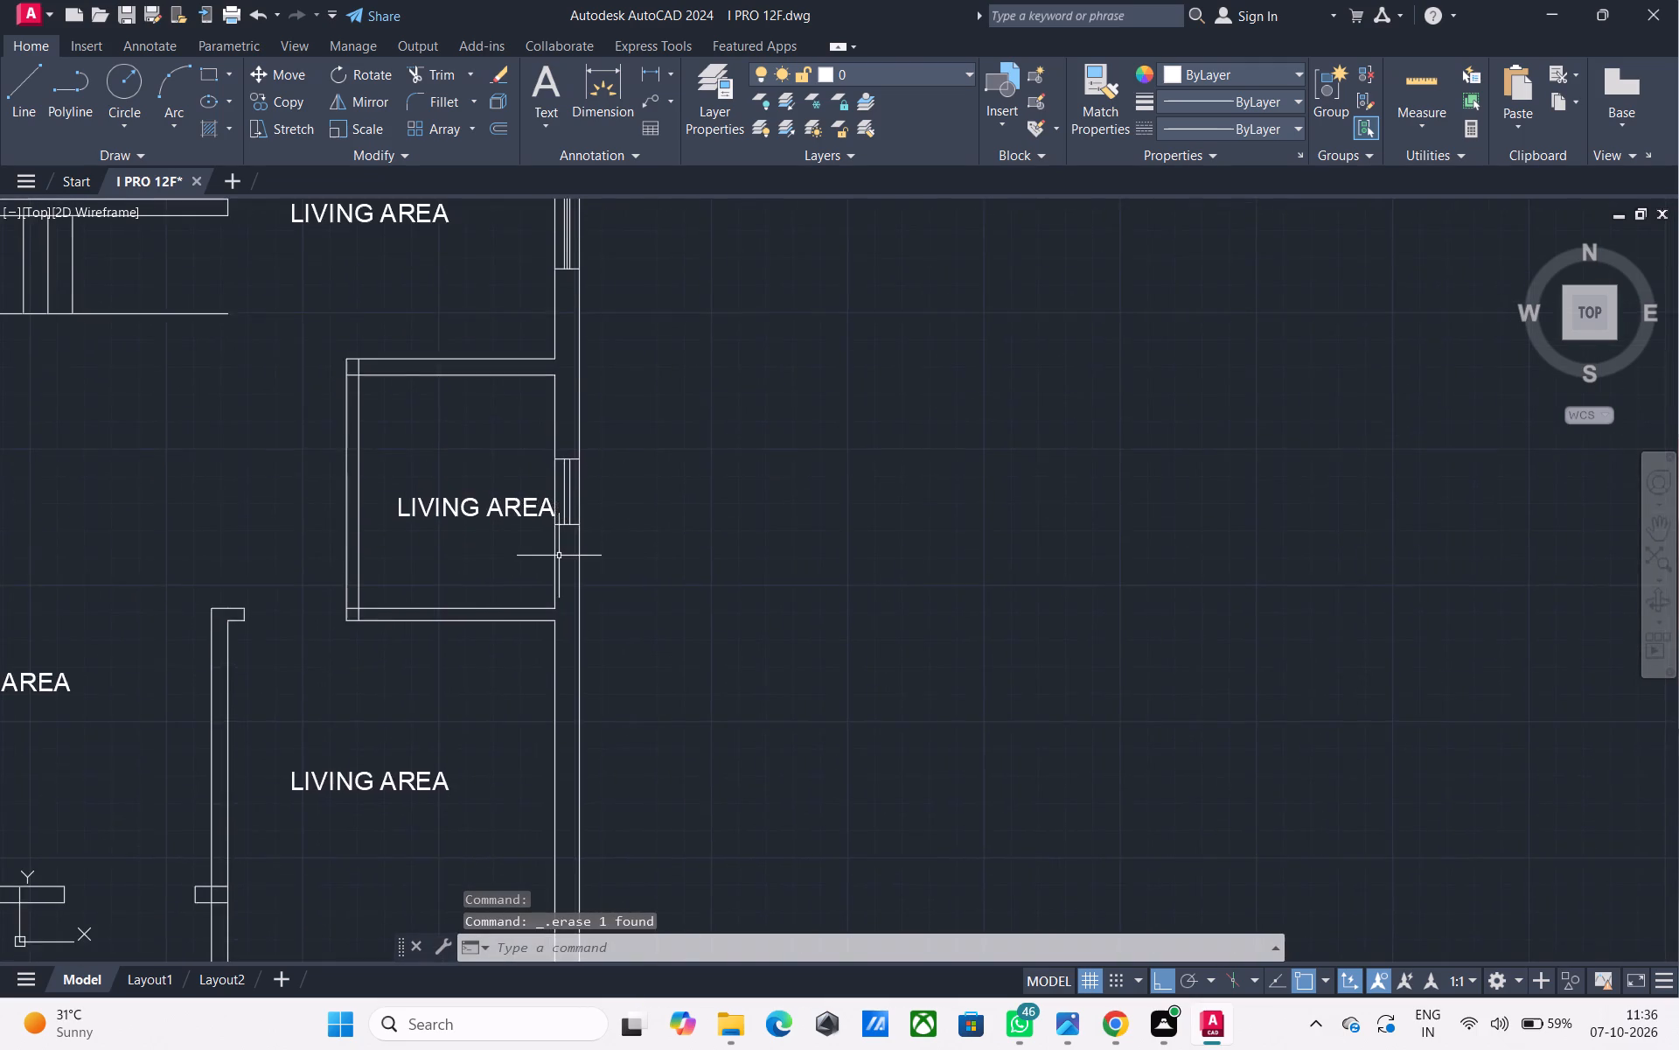
scroll(561, 555, down, 2)
middle_drag(561, 554, 550, 629)
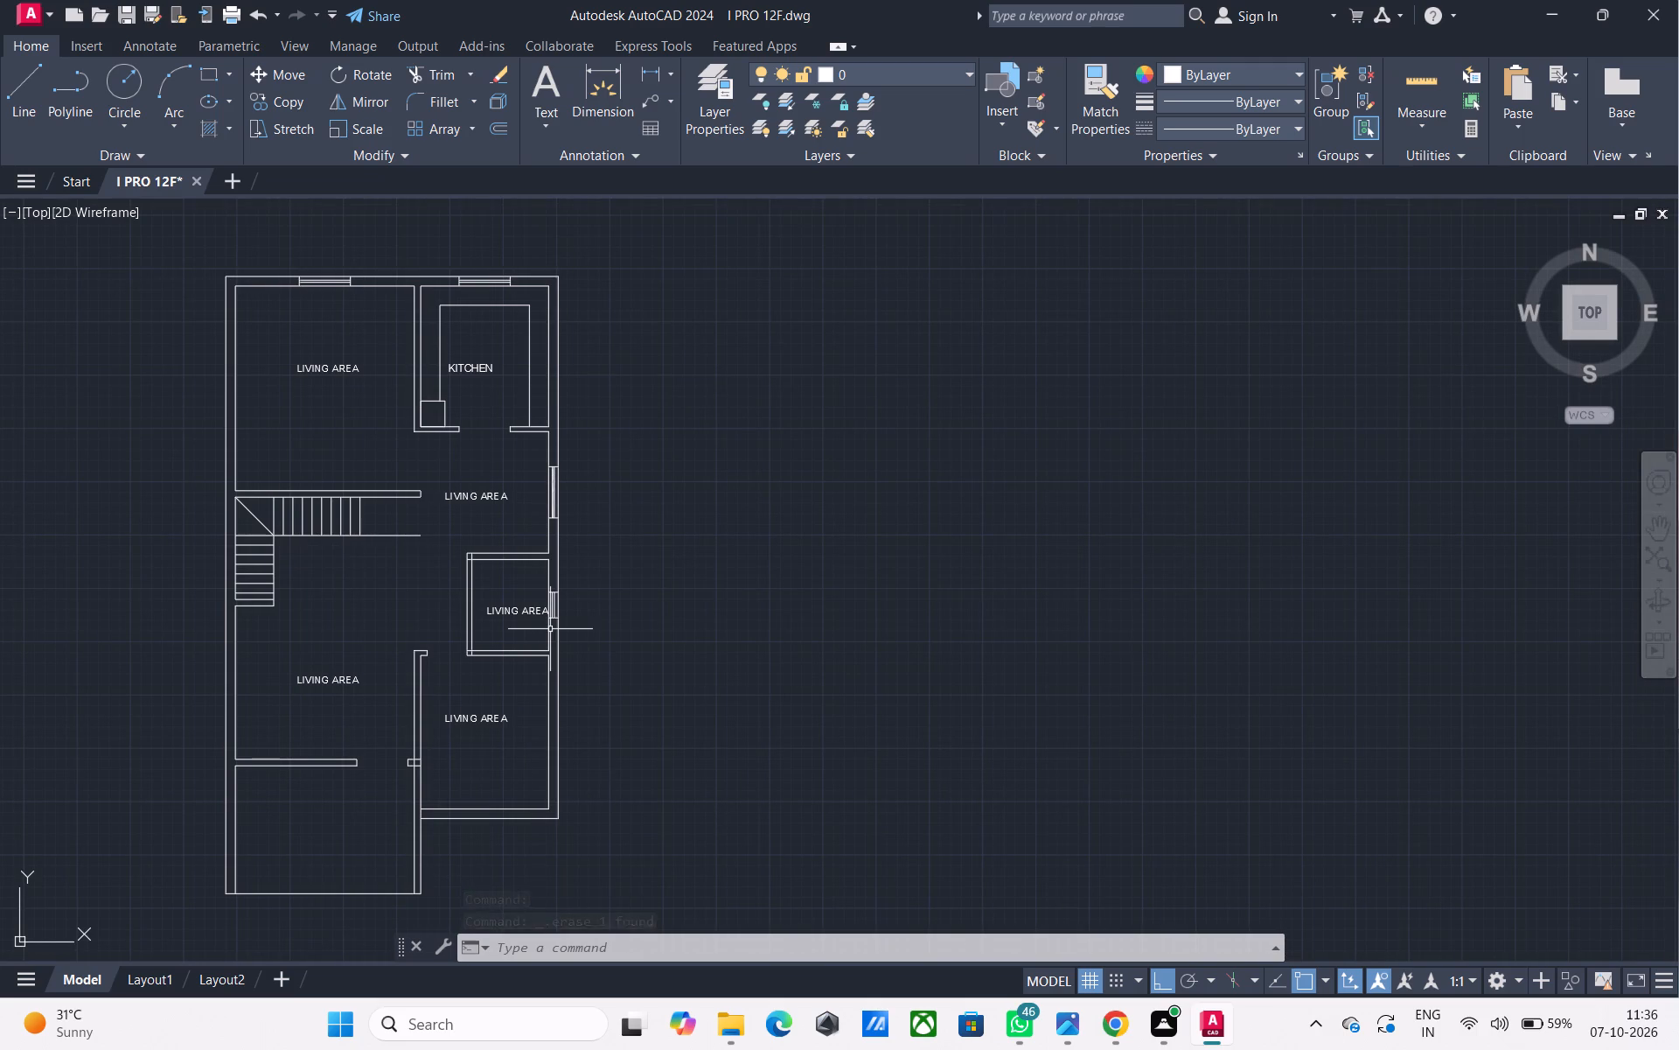
middle_drag(550, 629, 524, 593)
middle_drag(552, 704, 526, 685)
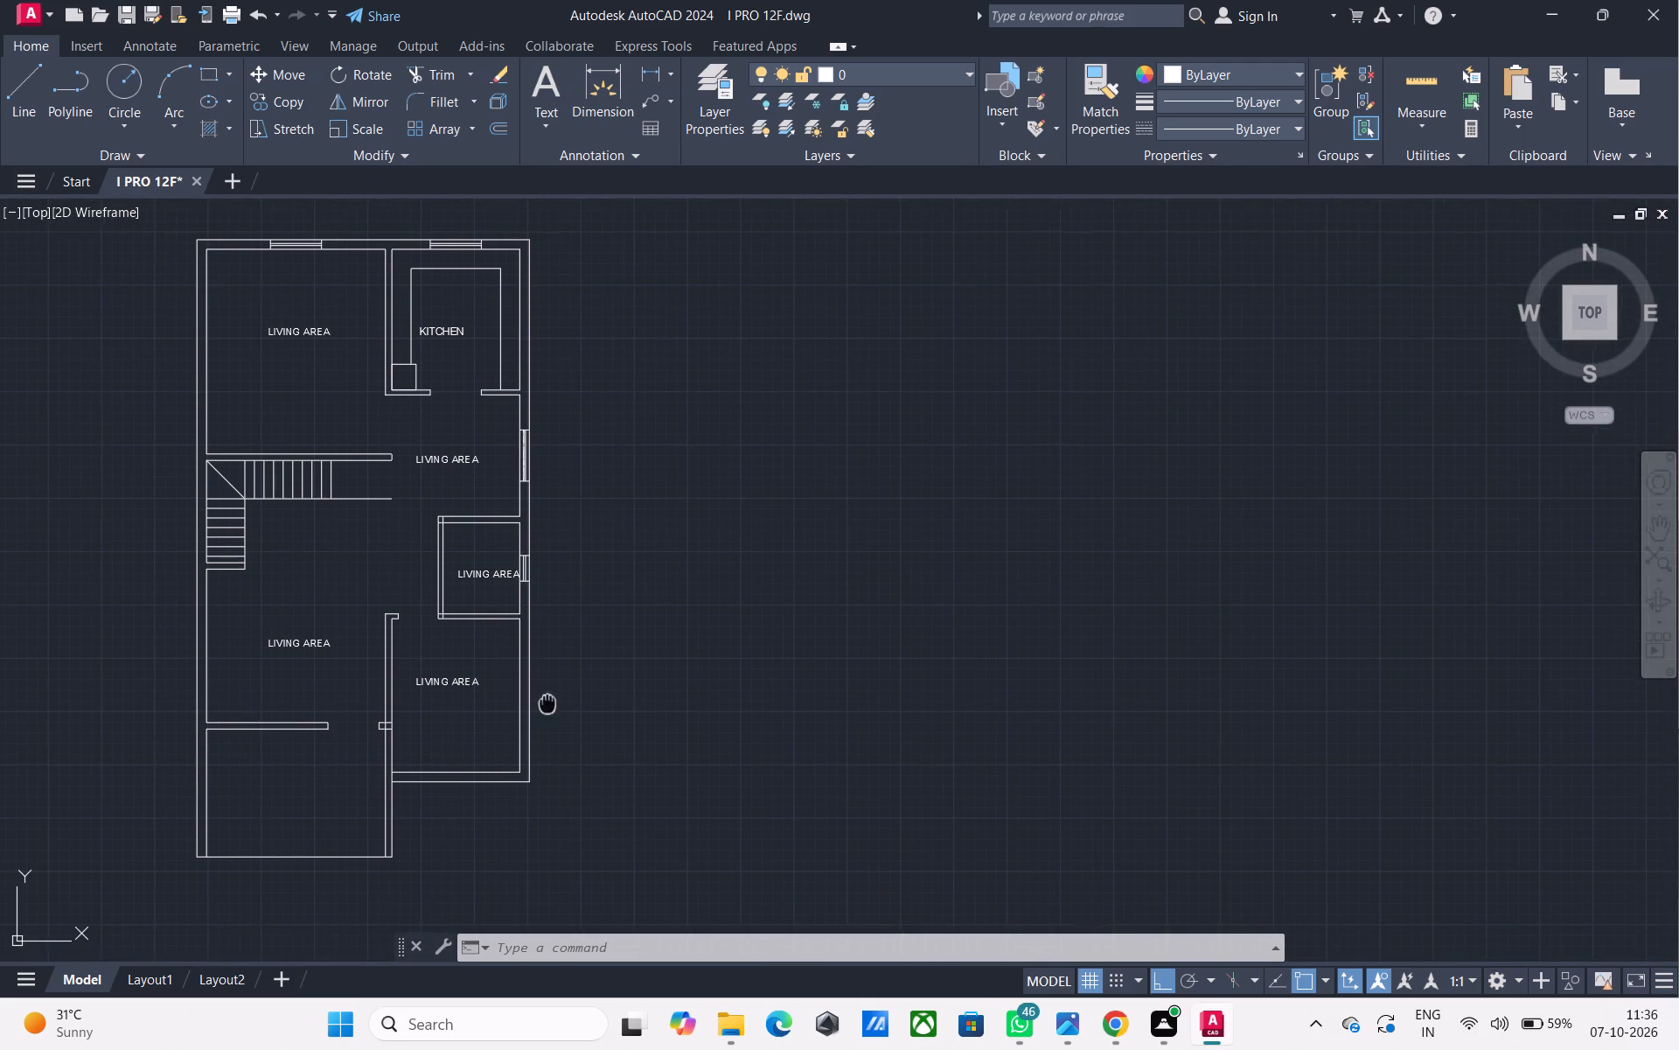
middle_drag(526, 685, 516, 661)
scroll(414, 745, up, 2)
key(l)
key(space)
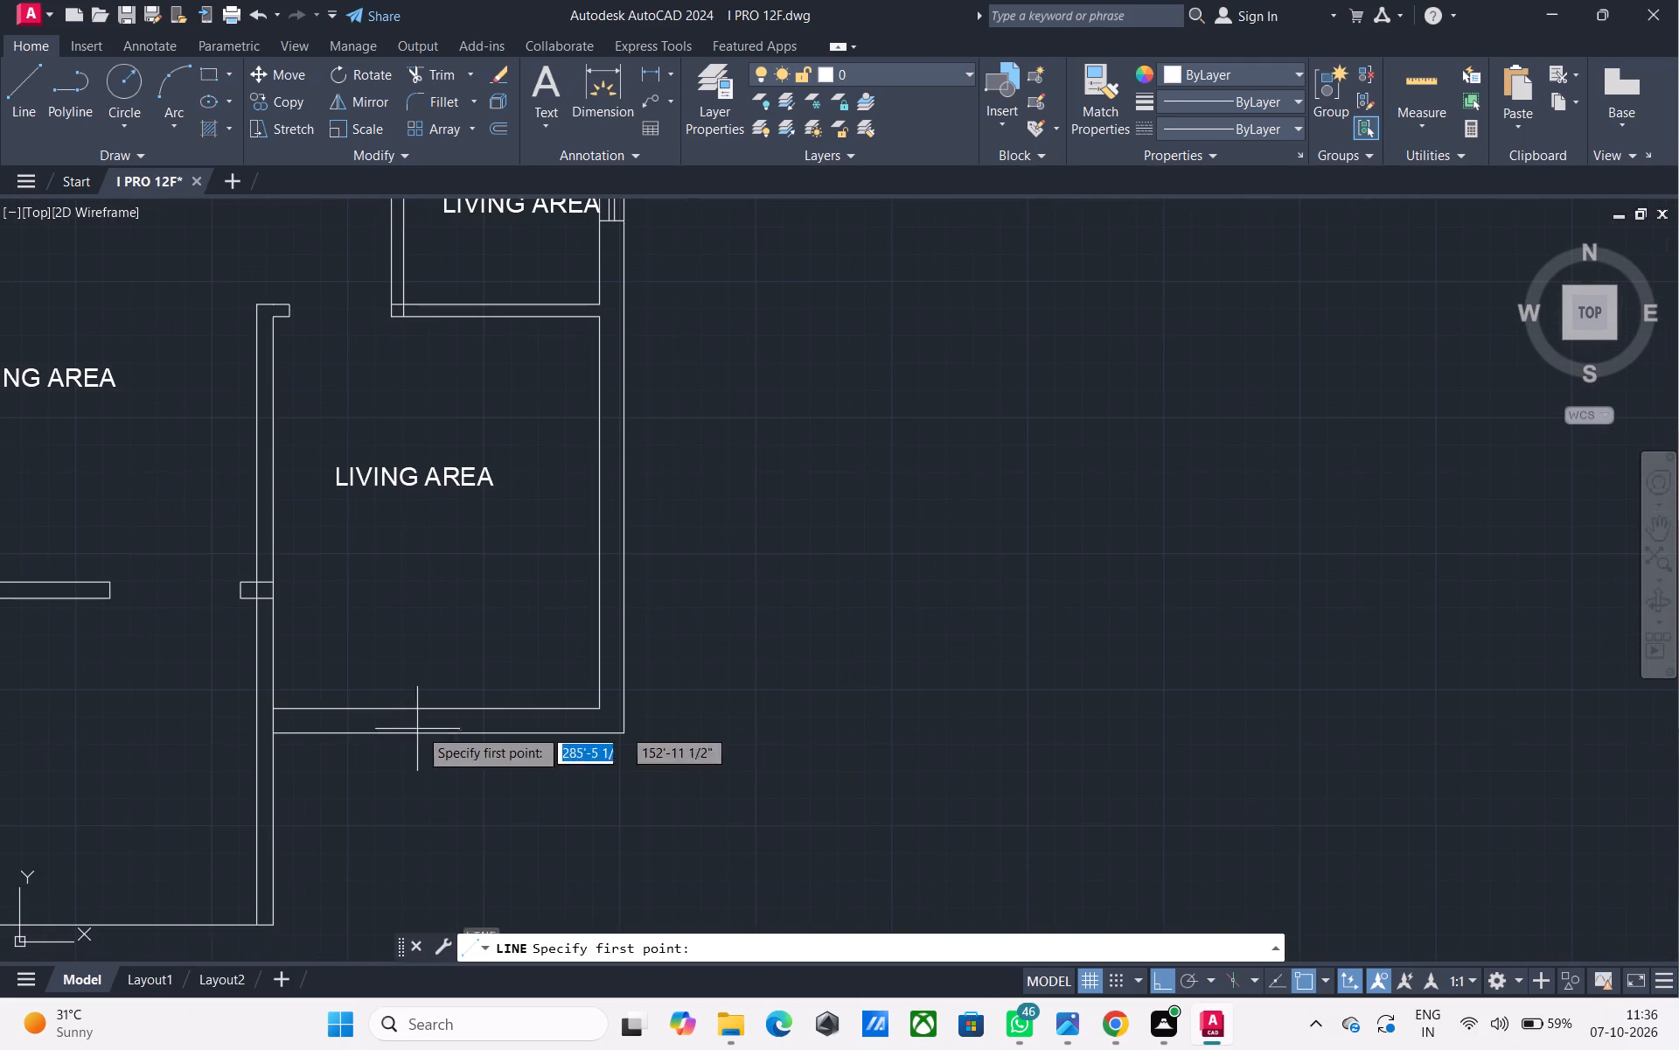
click(437, 711)
click(437, 736)
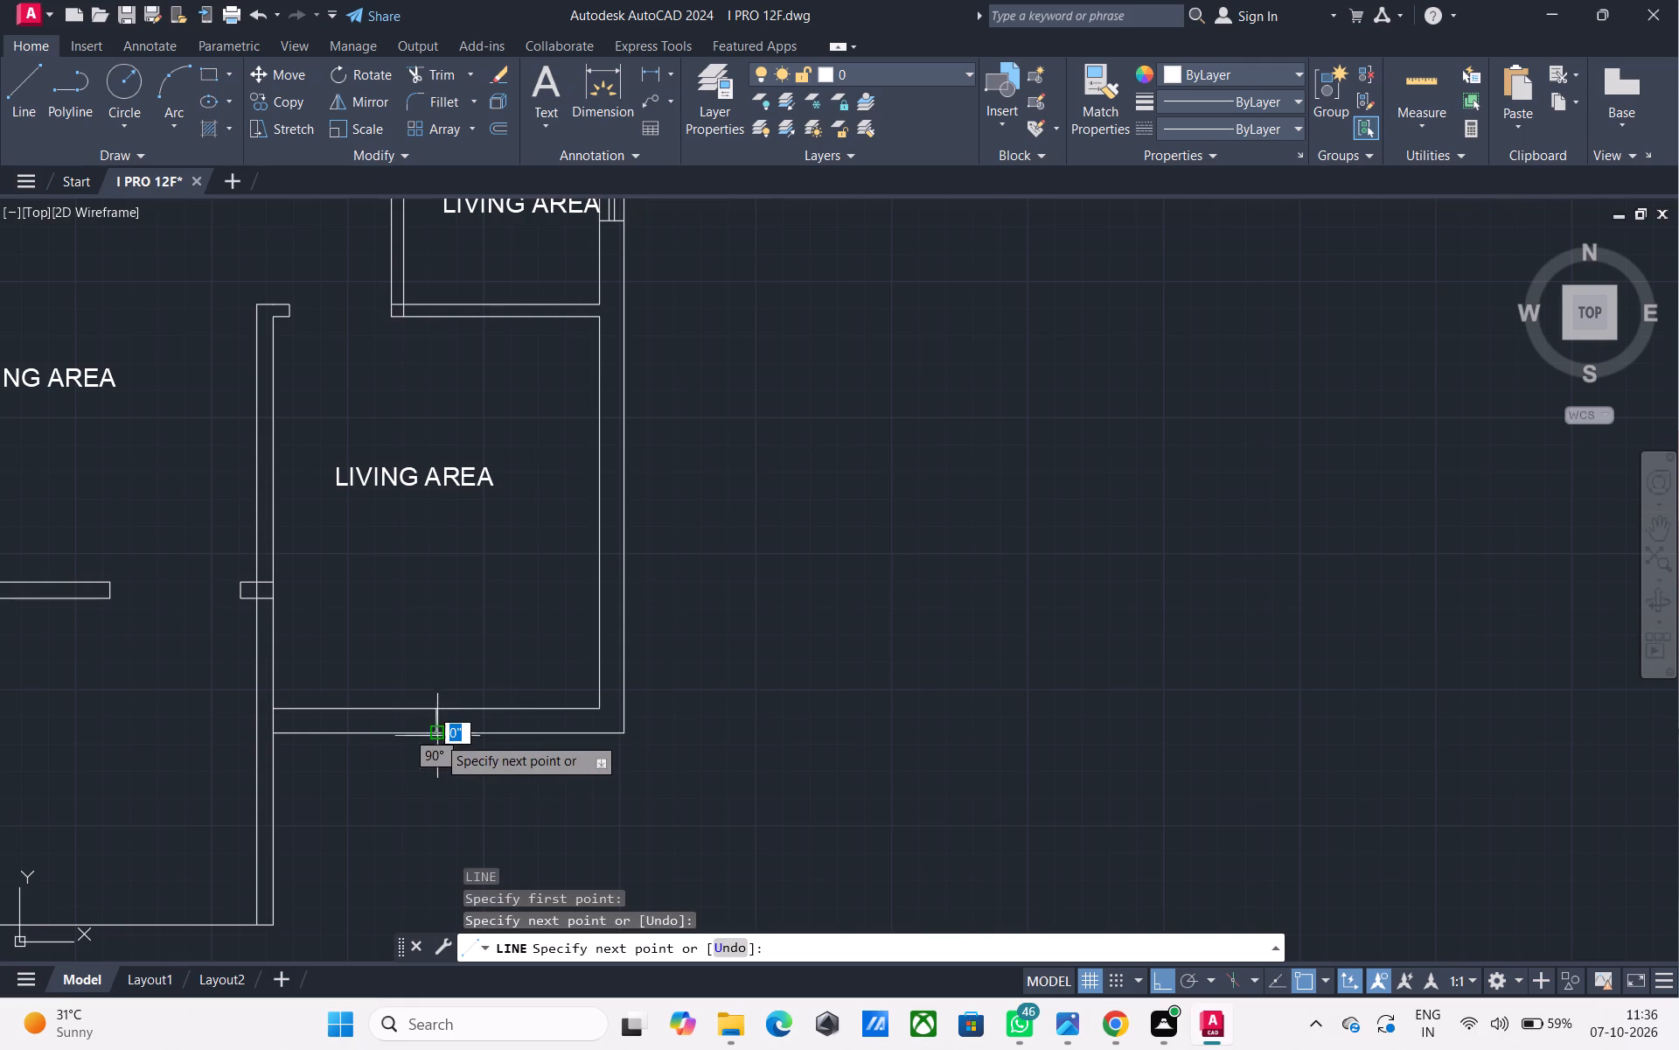
key(Escape)
Offset the short line across the lower-right room's bottom wall by 2' to both sides as window jambs.
text(O)
key(space)
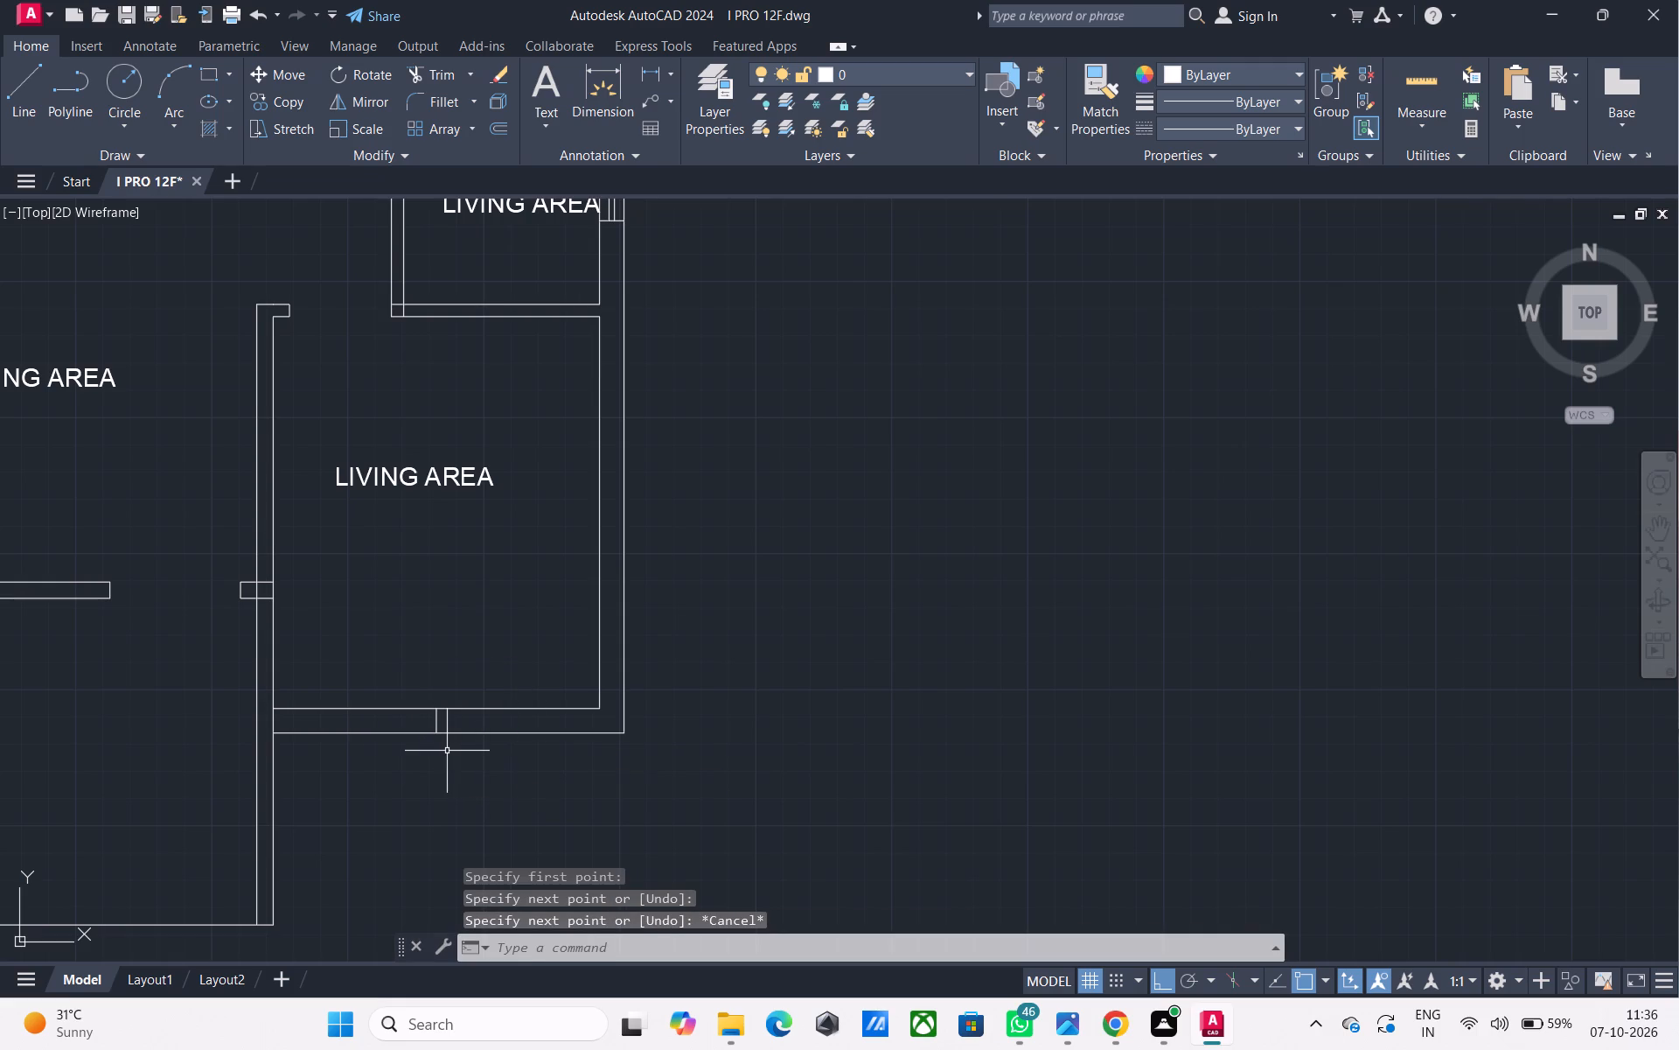
text(2')
key(Return)
scroll(430, 699, up, 2)
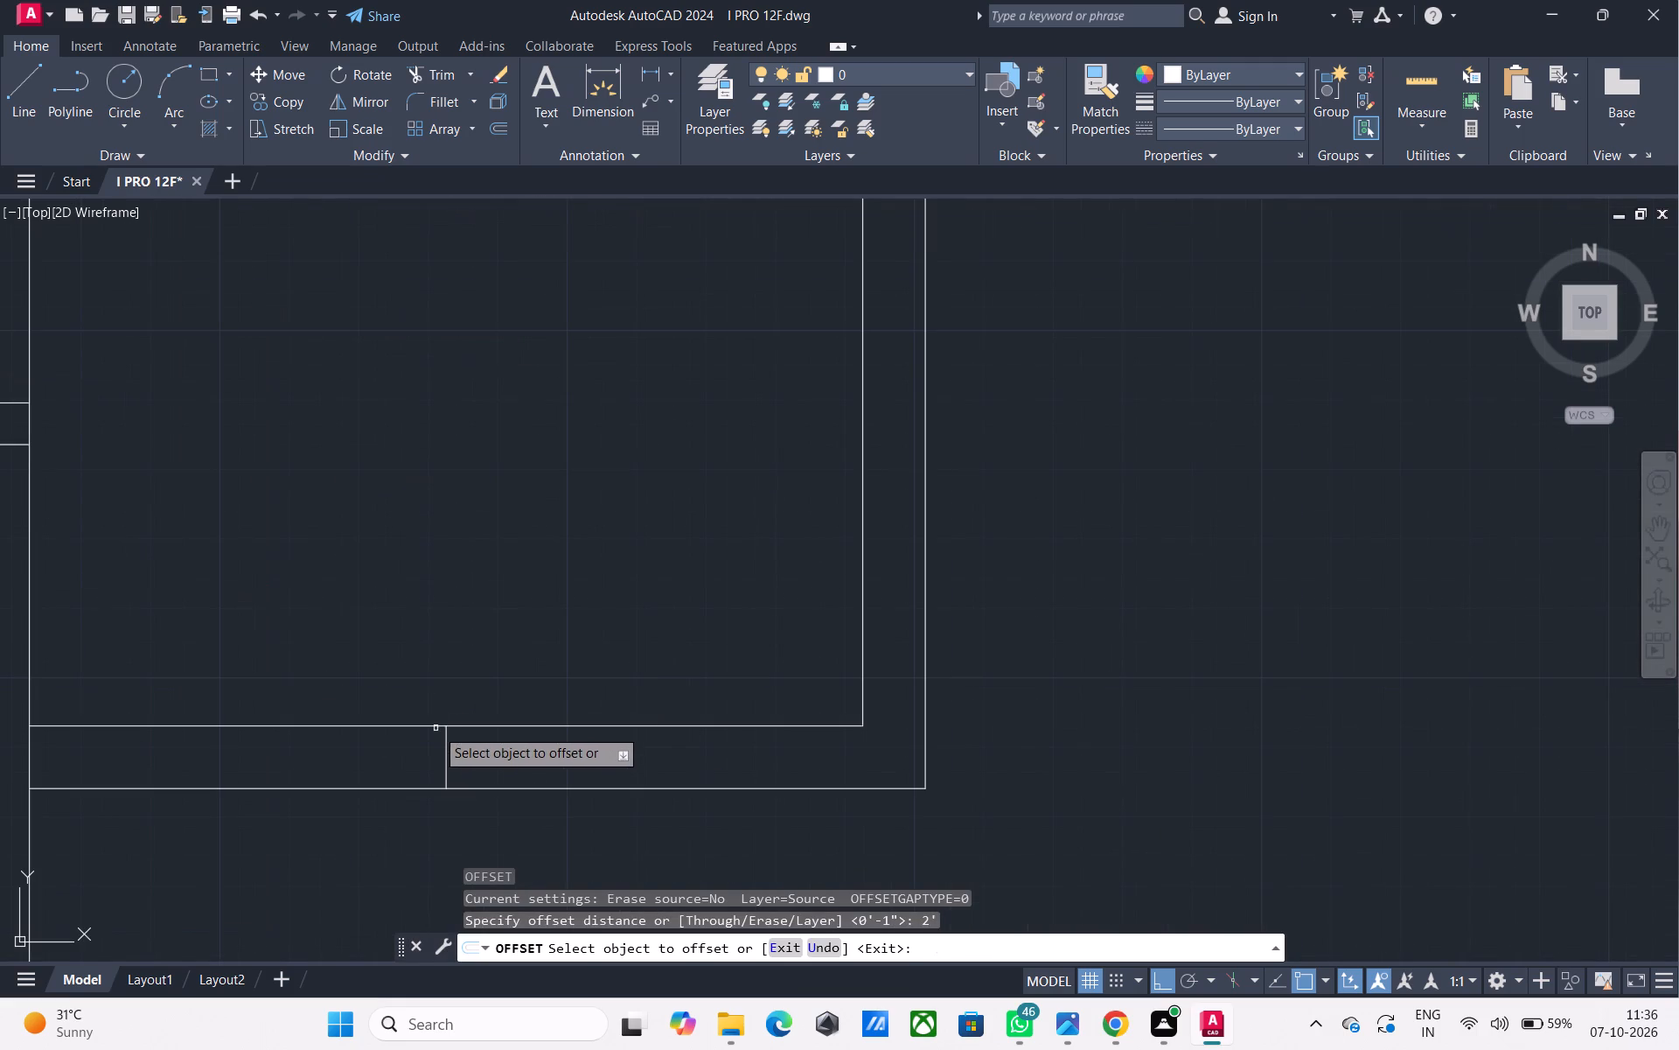
click(445, 745)
drag(797, 743, 1008, 743)
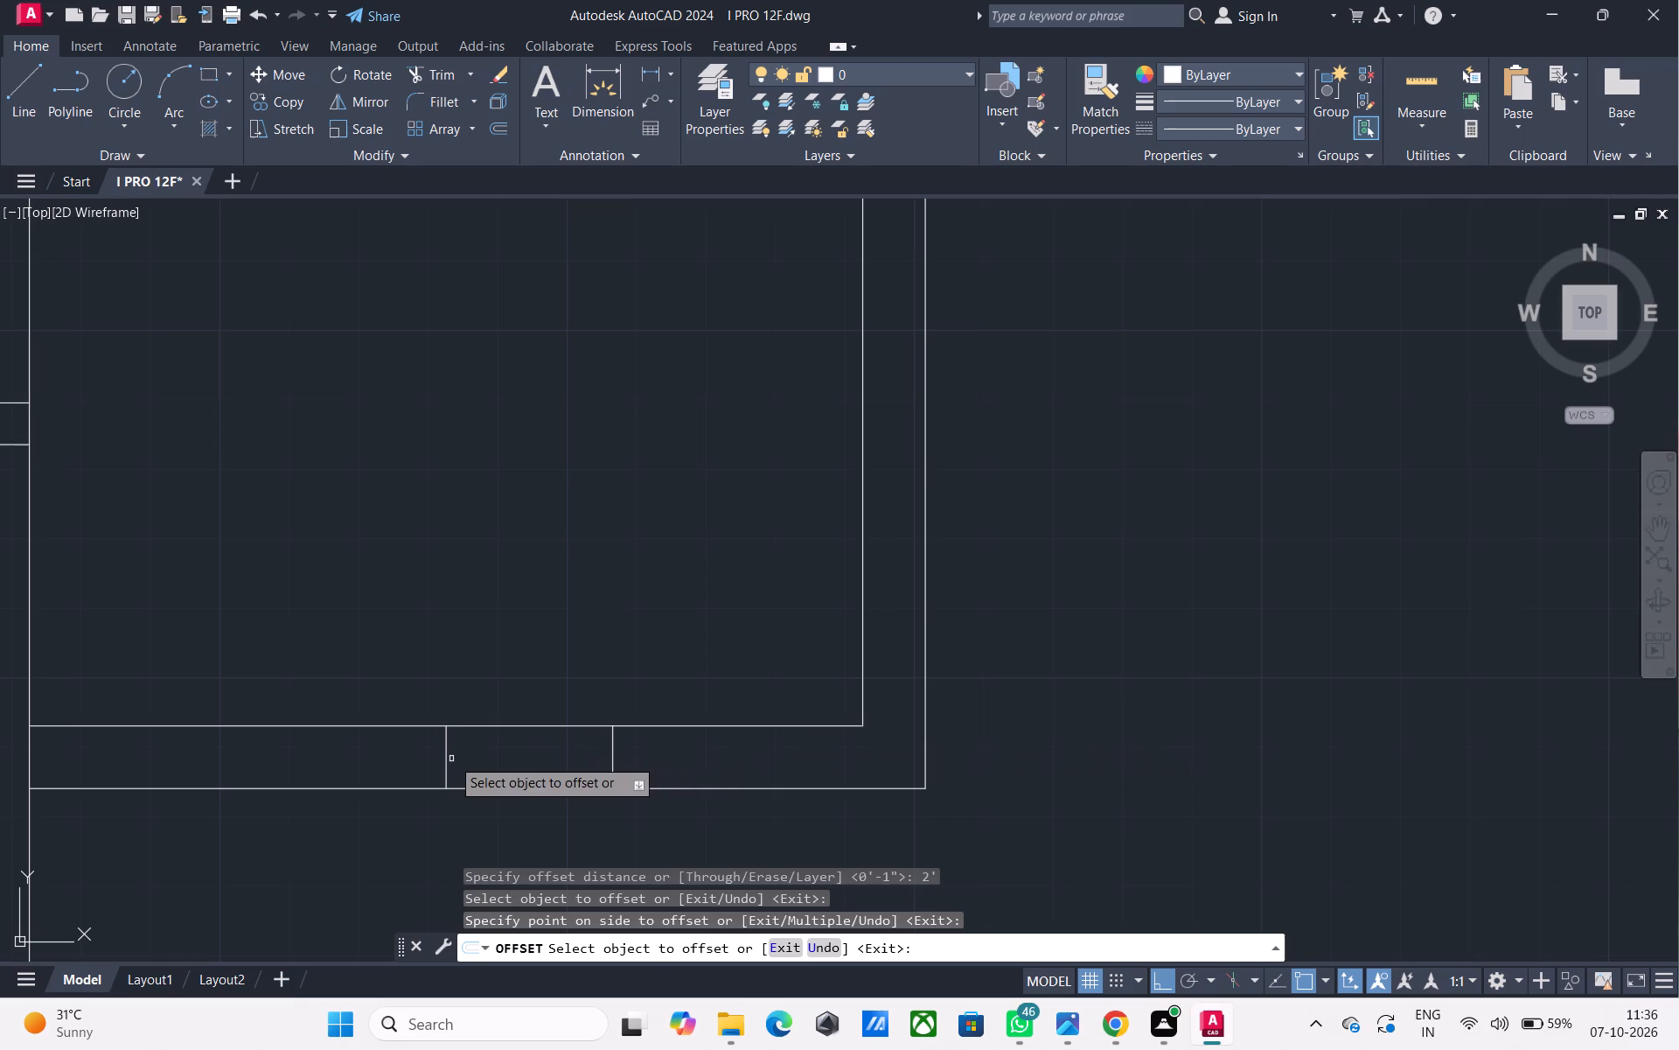
click(445, 753)
drag(383, 755, 257, 766)
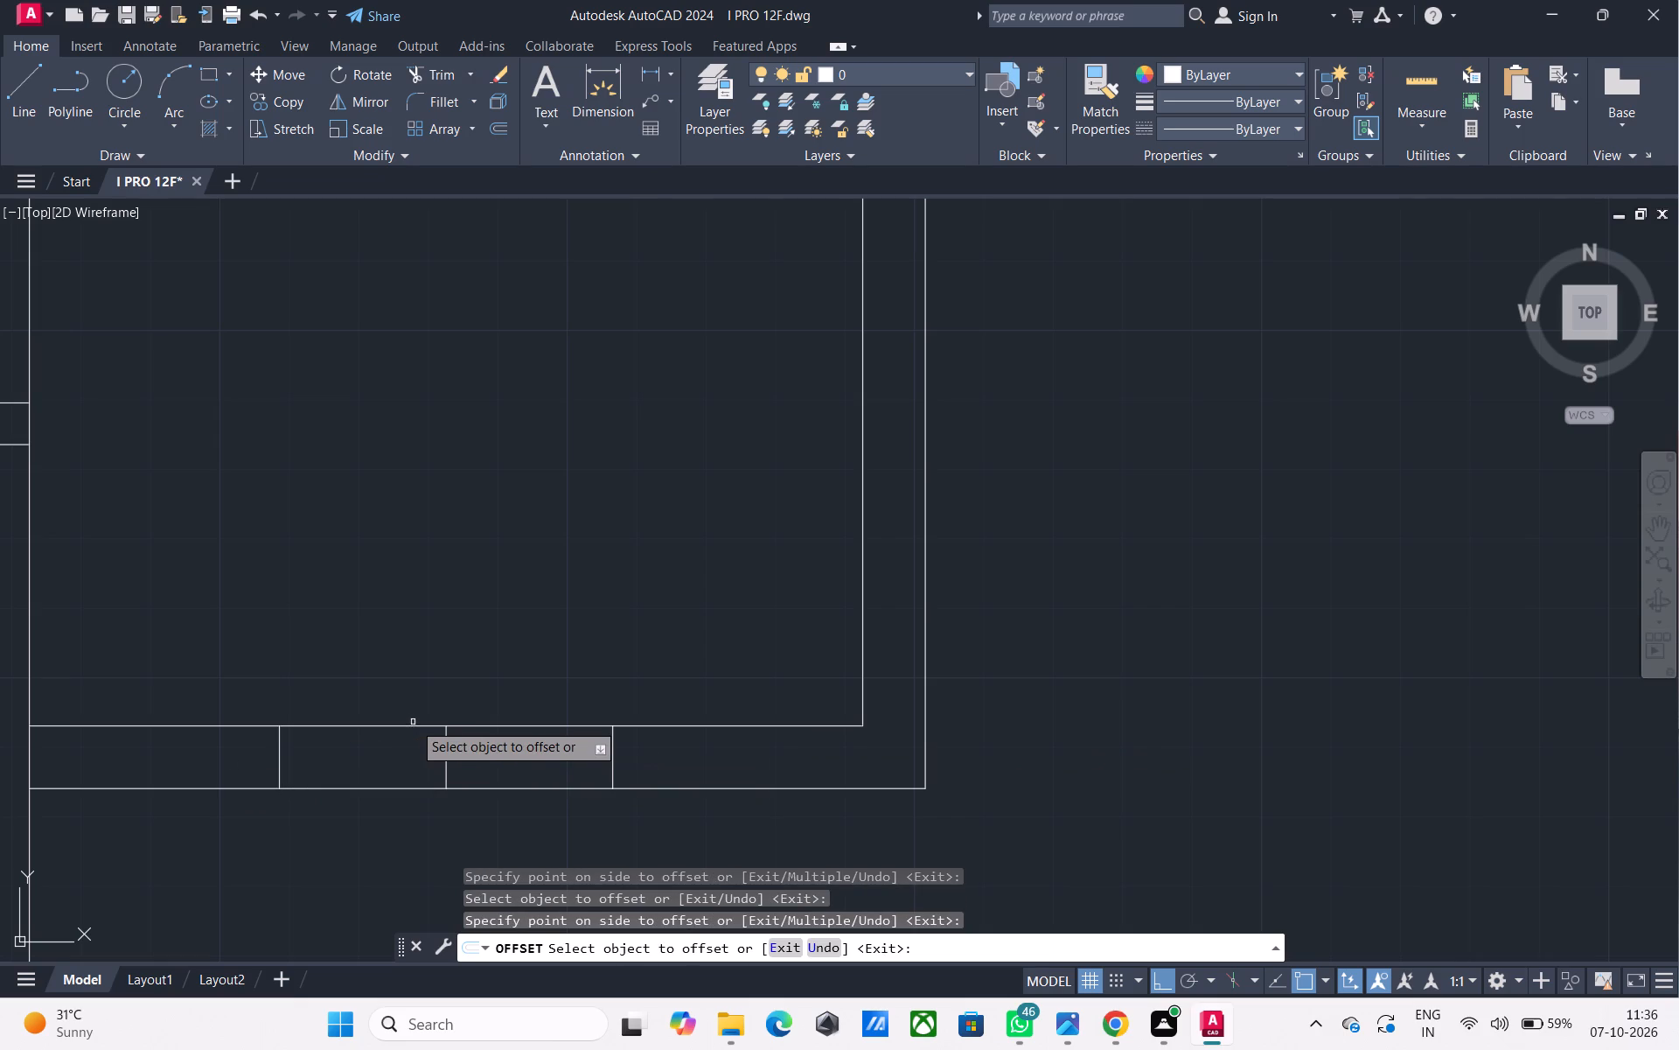
key(Escape)
Delete the original middle line between the two new jambs in the lower-right room's bottom wall.
click(444, 752)
key(Delete)
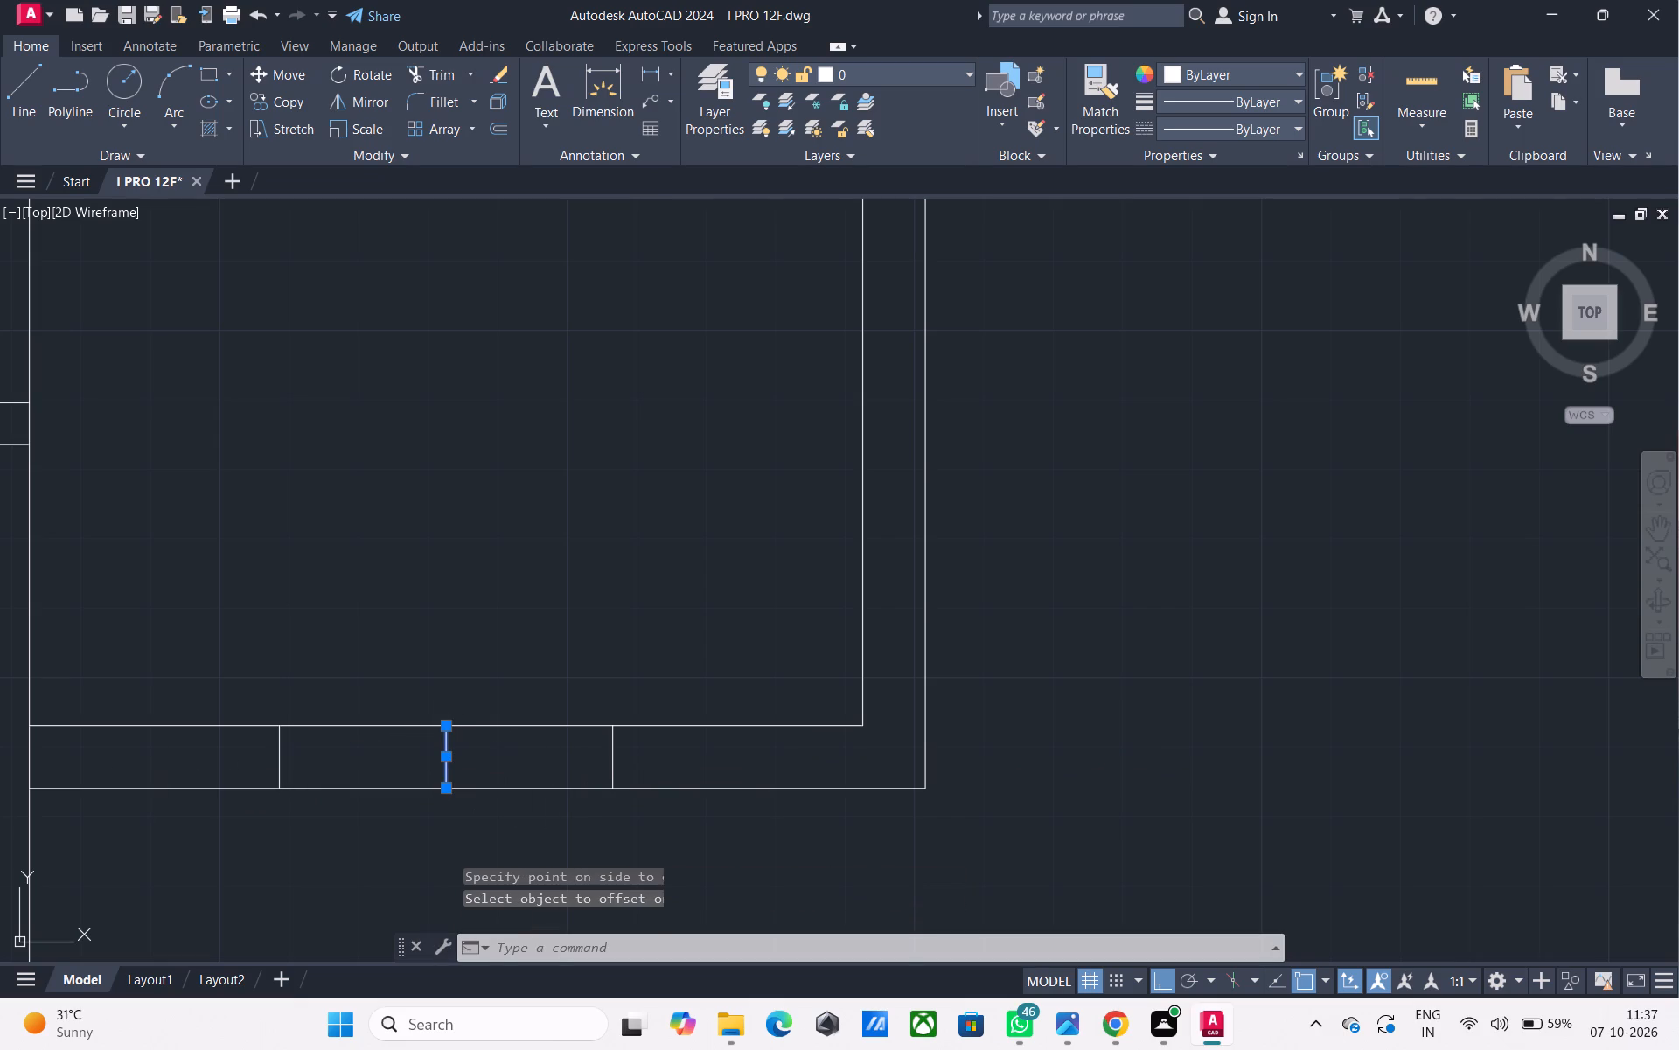
Draw a horizontal line joining the jamb midpoints of the lower-right room's bottom window.
text(L)
key(space)
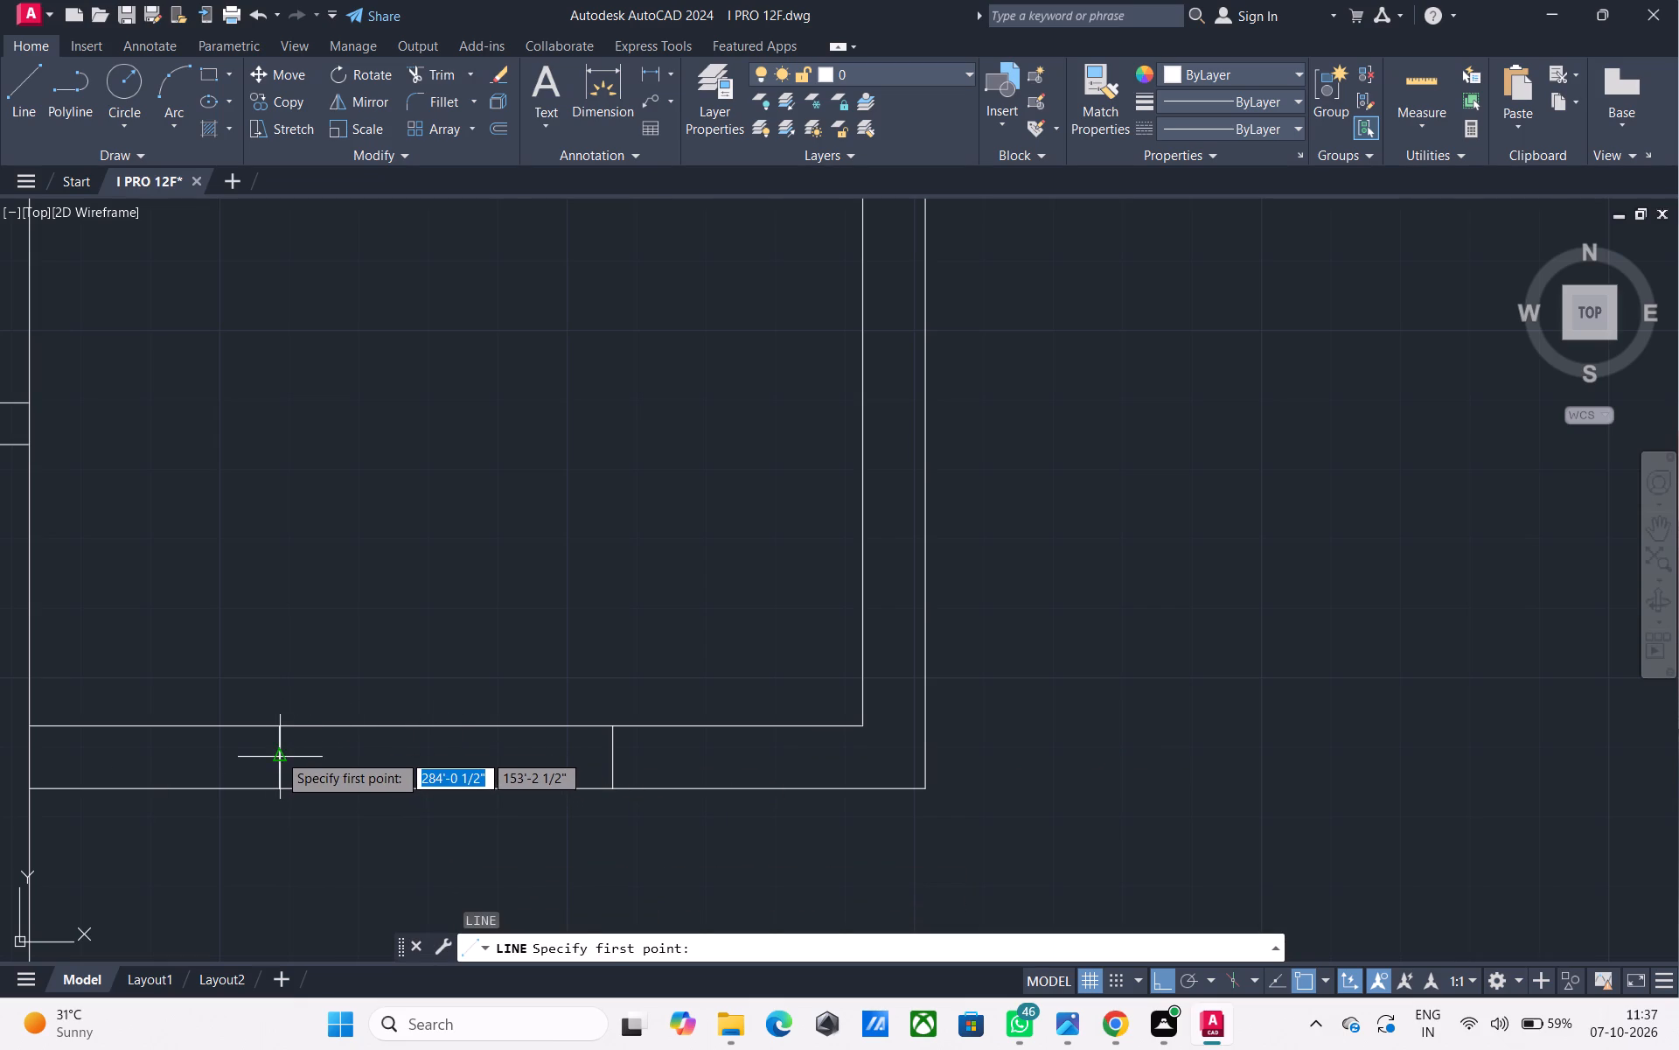
click(278, 753)
middle_click(565, 762)
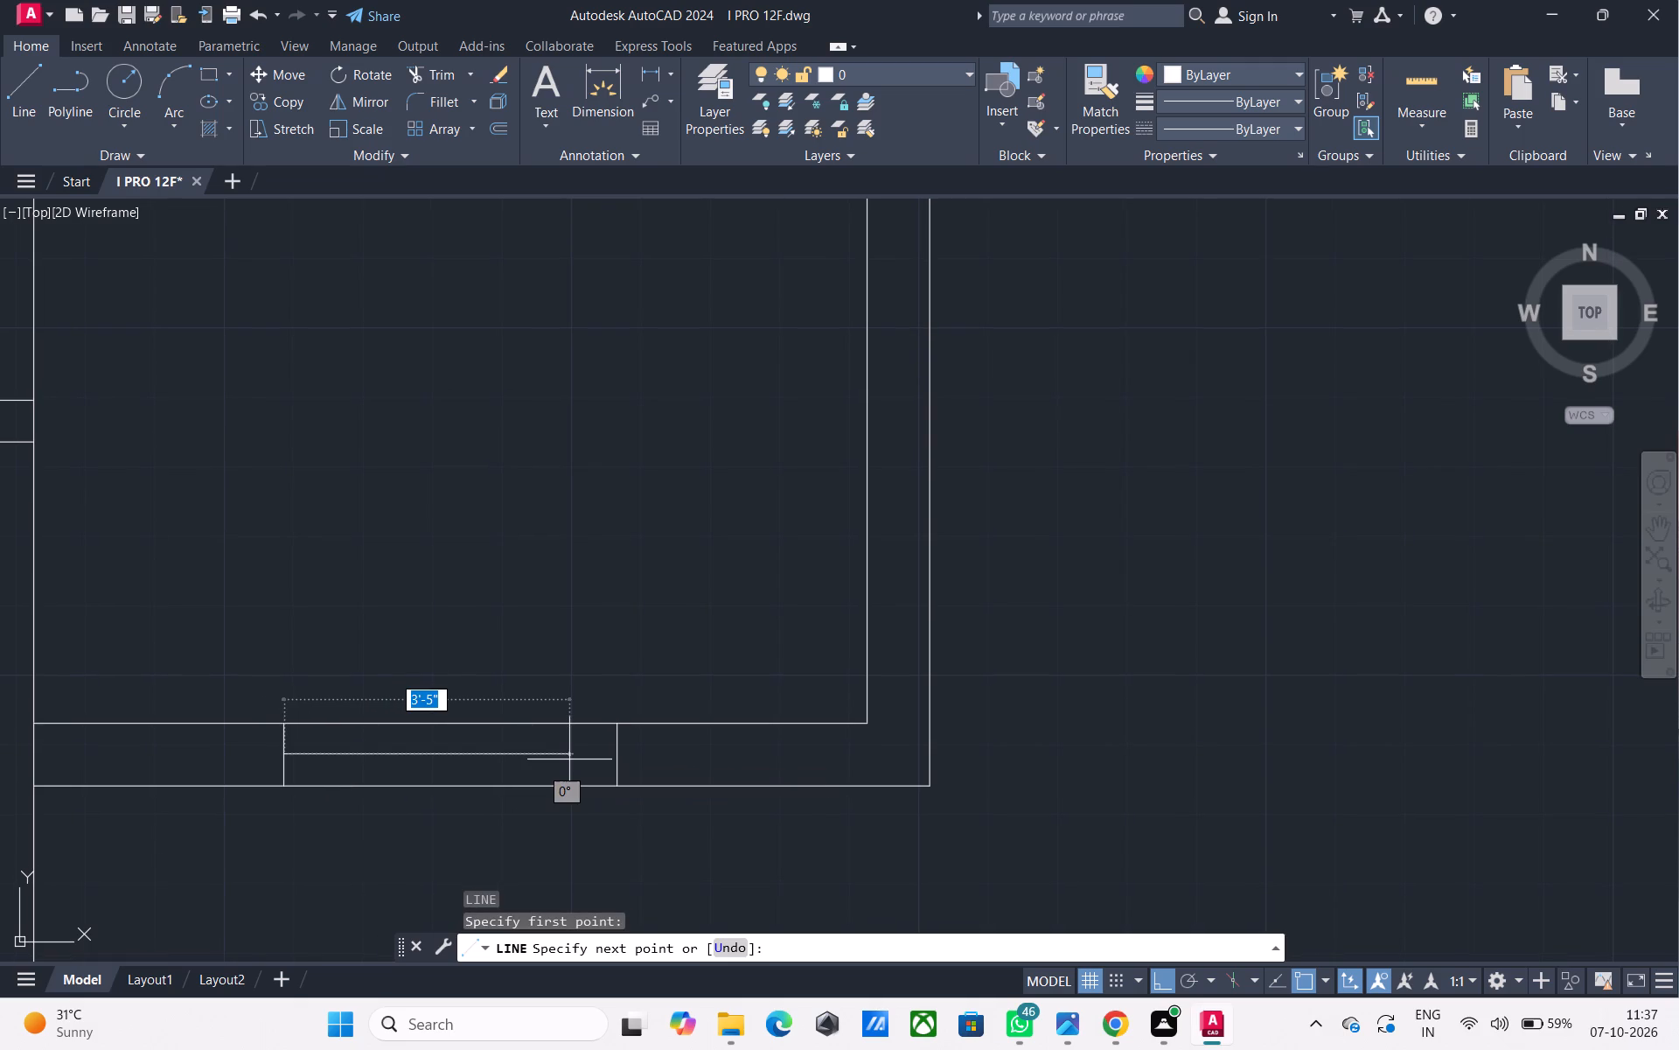
click(615, 756)
key(space)
Offset the bottom window's horizontal centre line by 1" to both sides.
text(O 1")
key(Return)
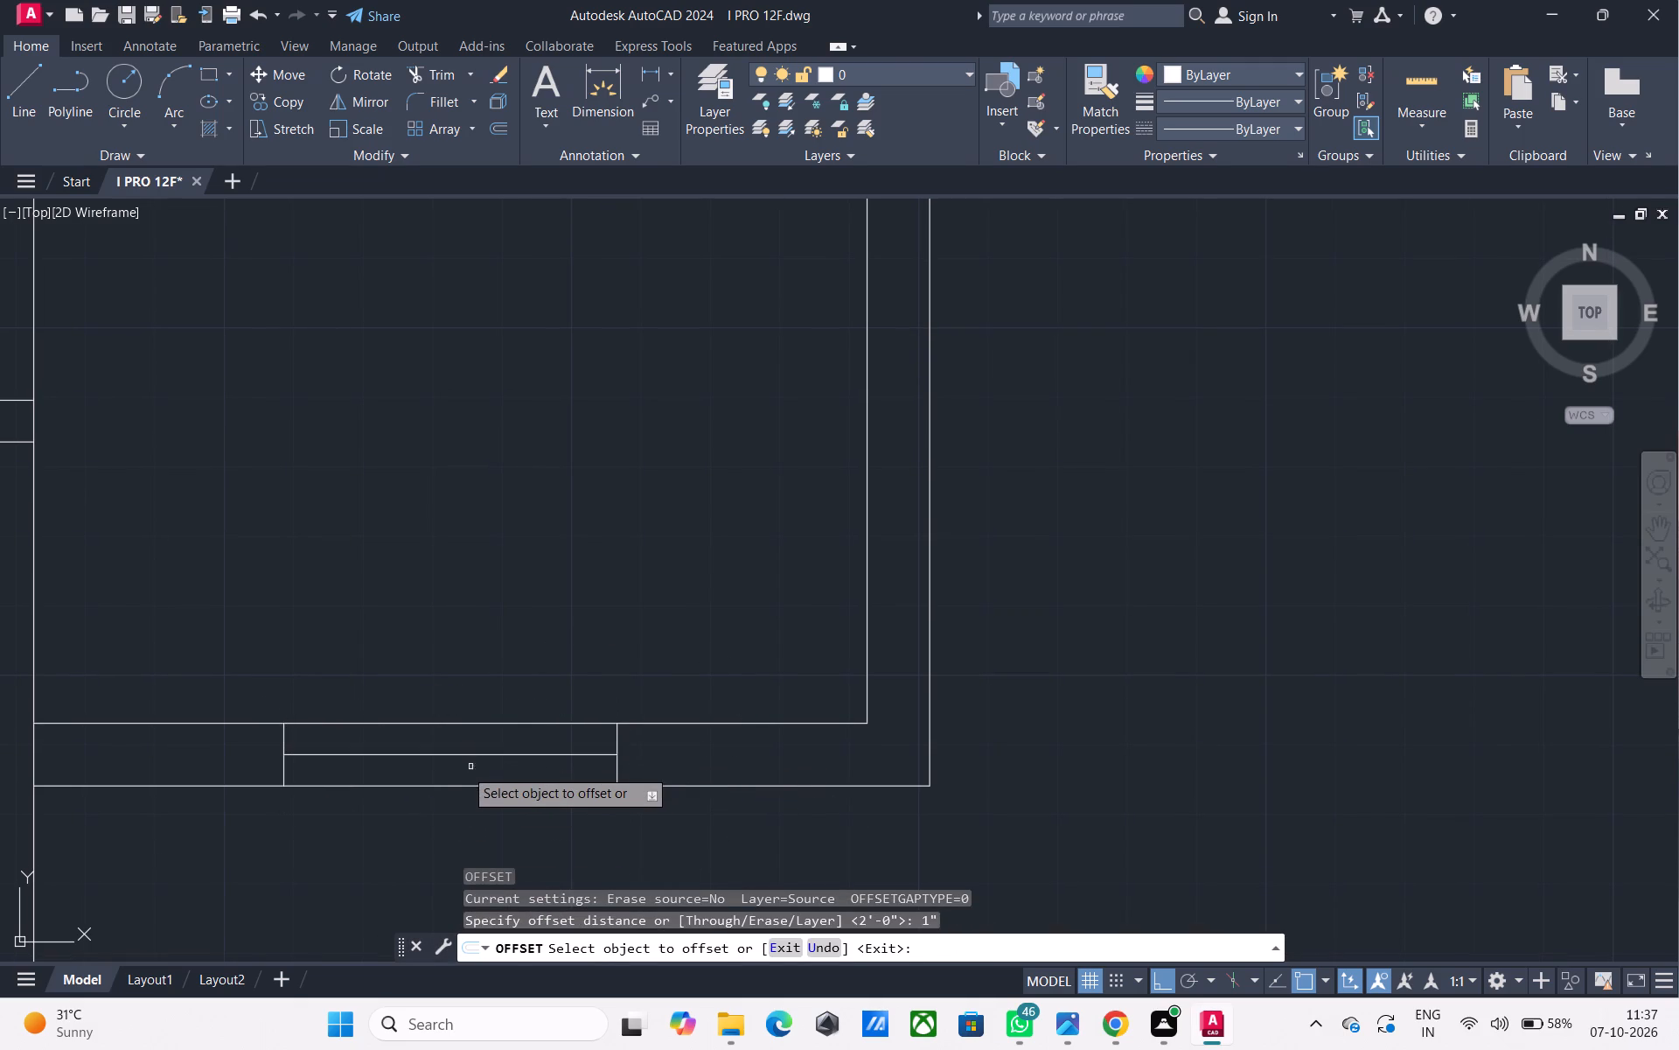
click(309, 754)
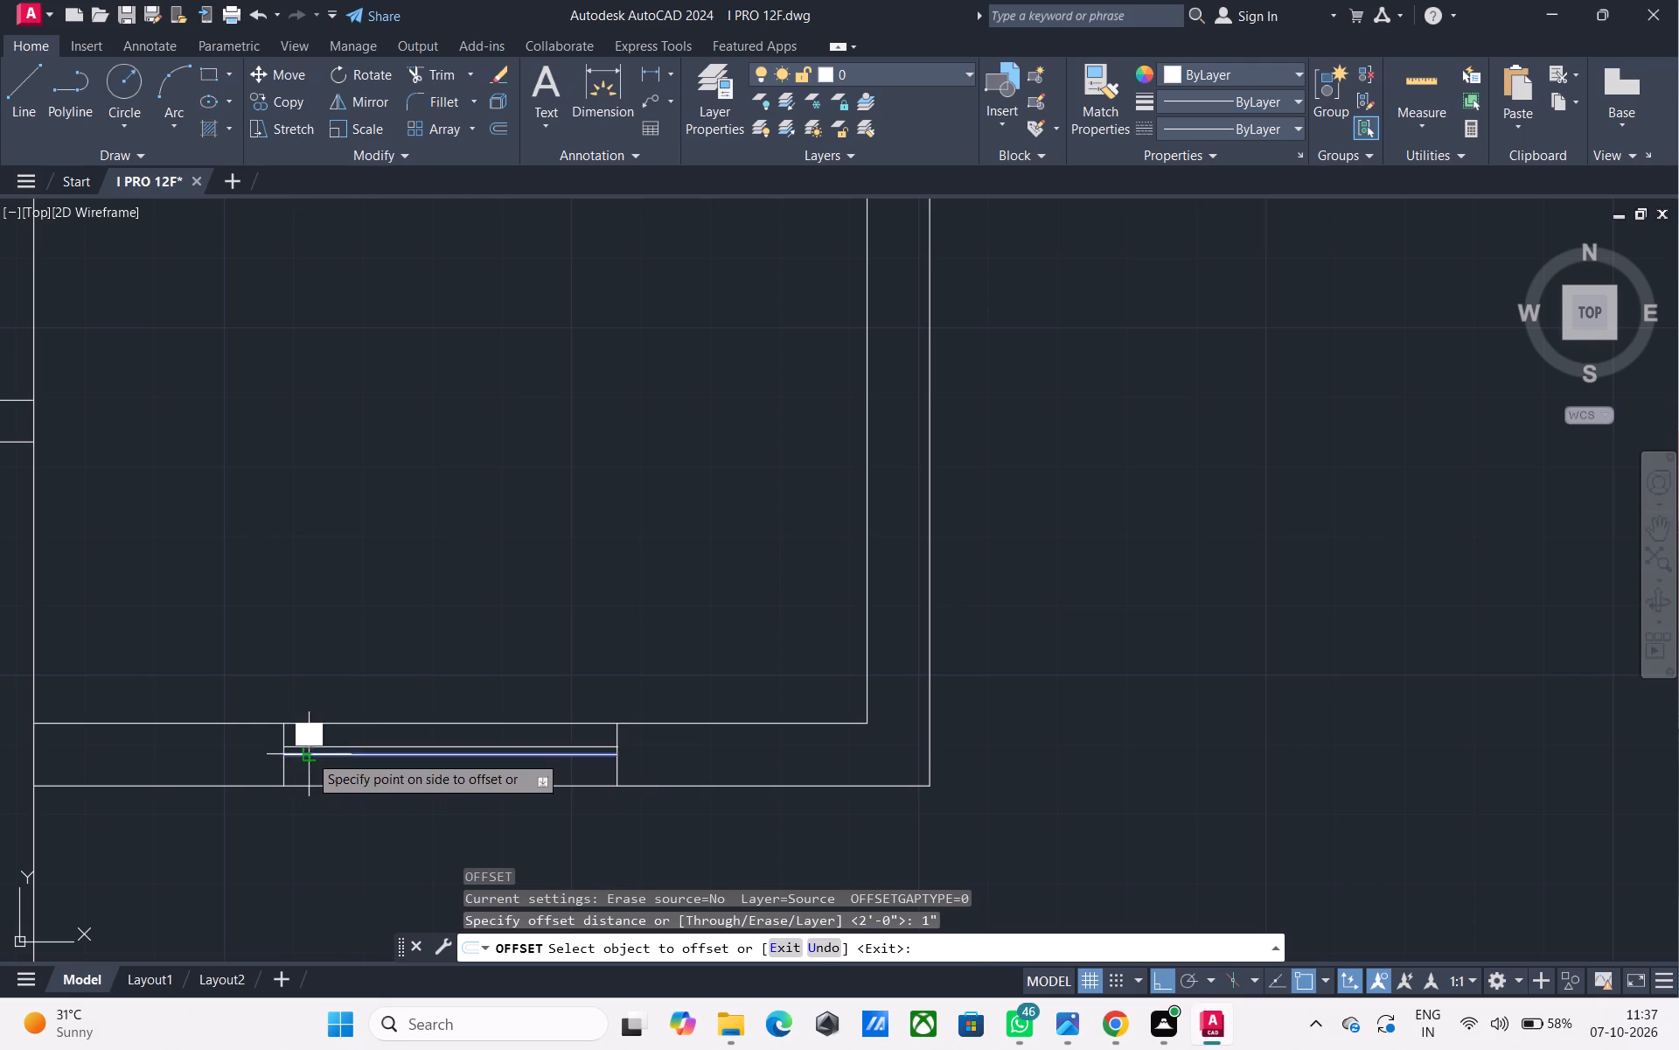
drag(331, 673, 339, 665)
click(334, 755)
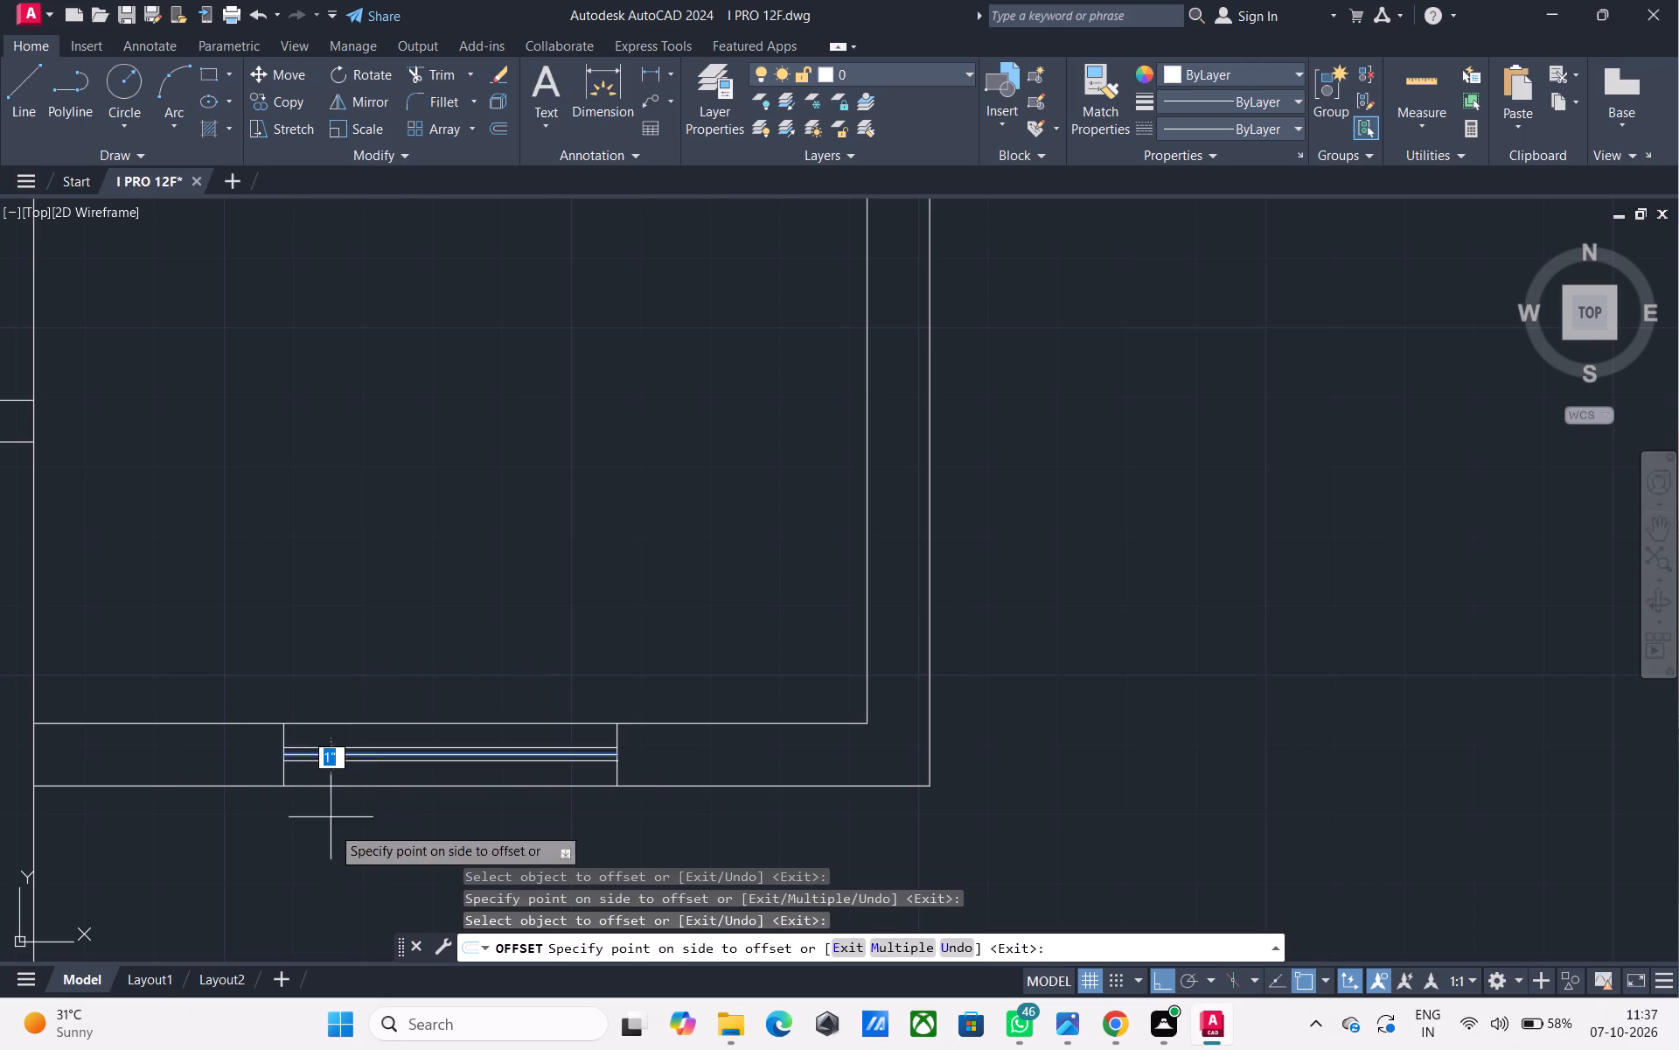
drag(331, 836, 497, 832)
key(Escape)
Delete the original centre line of the lower-right room's bottom window, keeping the two offset lines.
scroll(461, 773, up, 2)
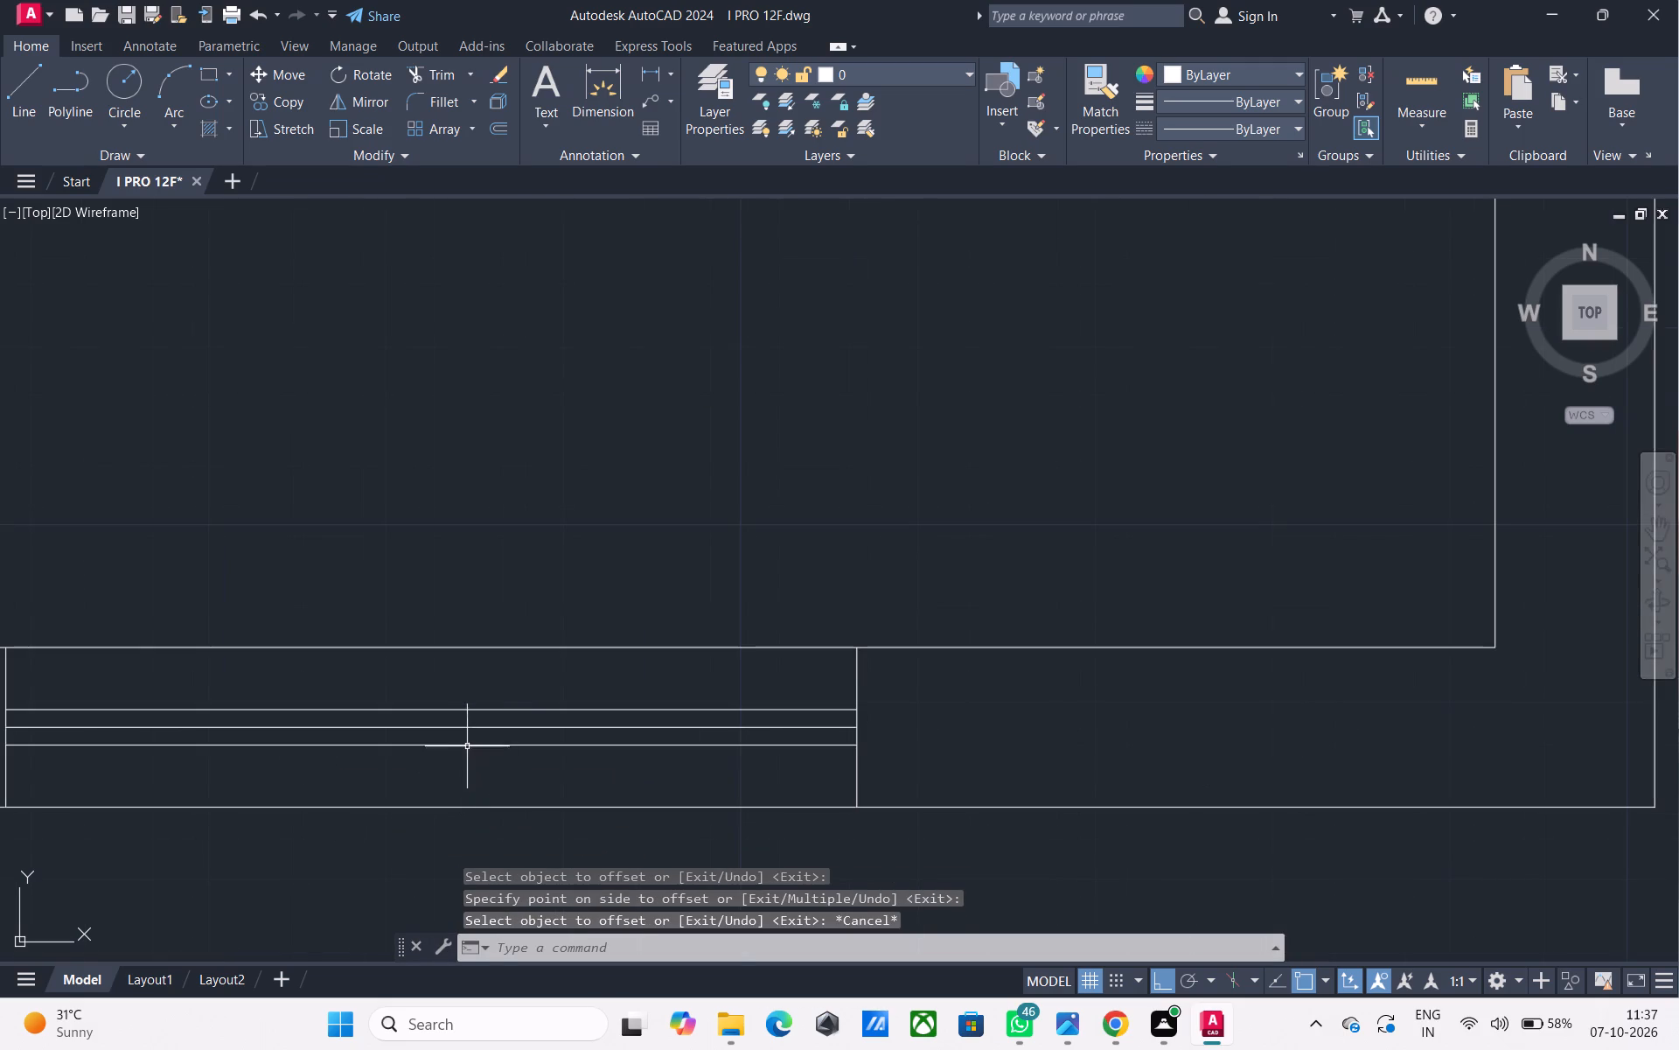
click(476, 729)
key(Delete)
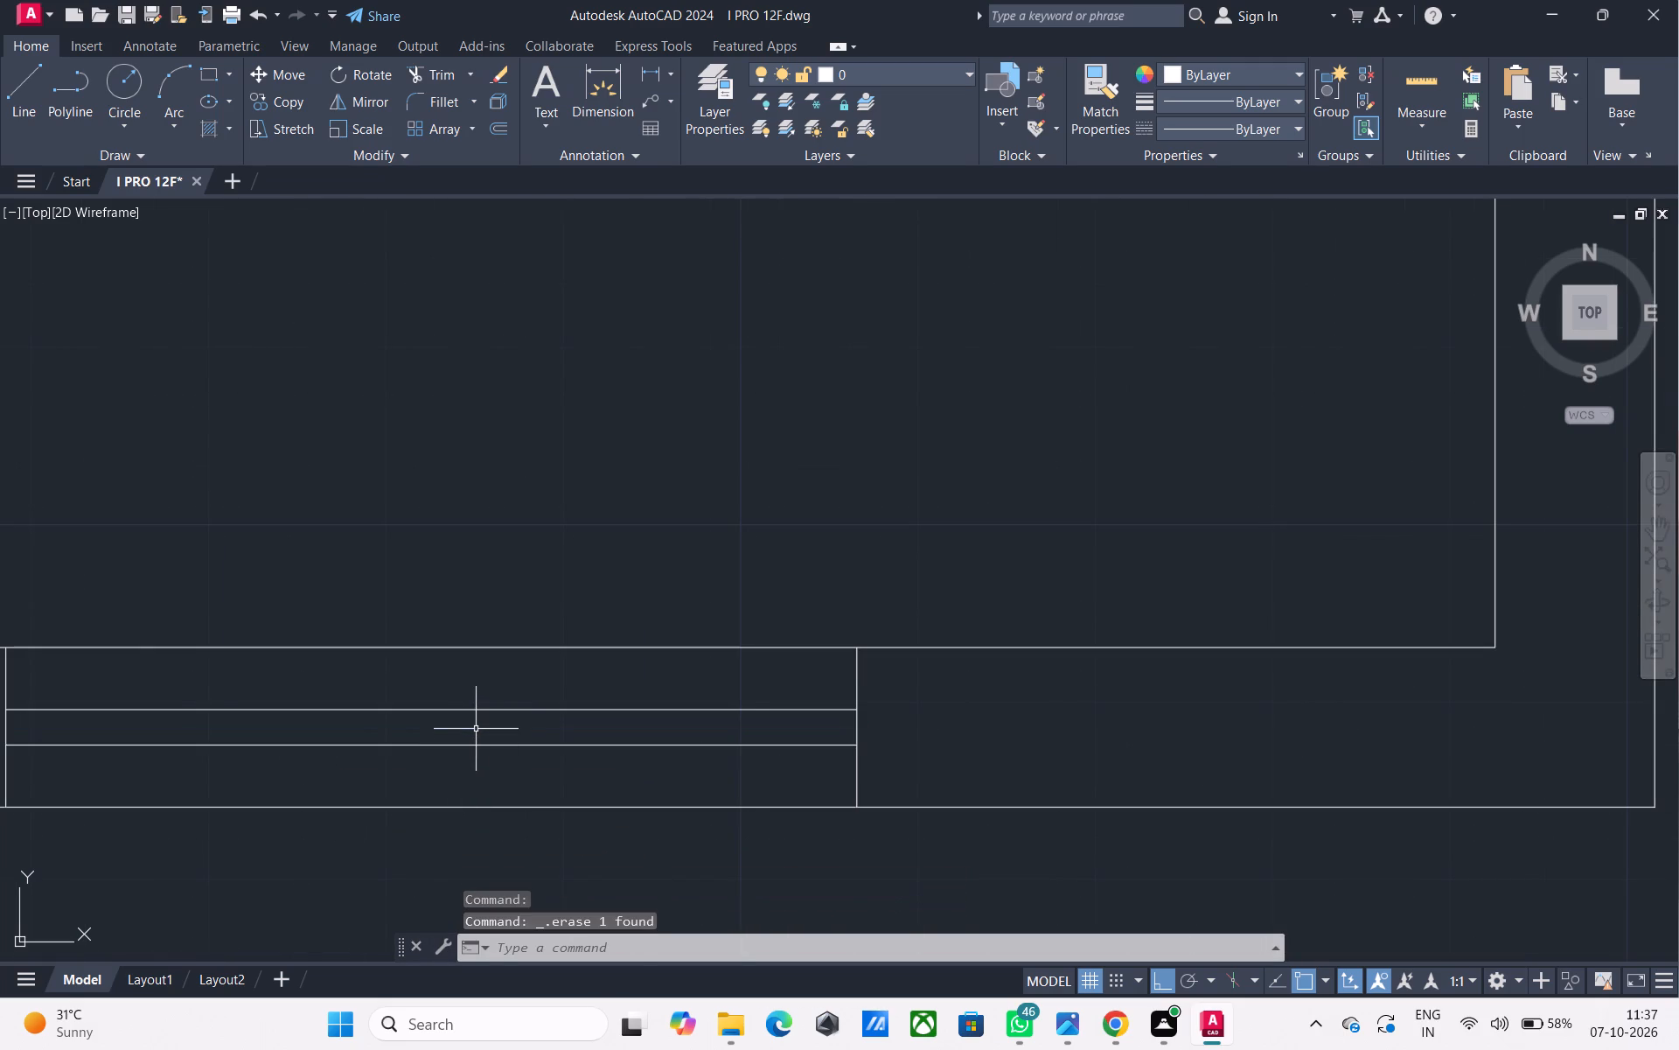
In the partition below the lower-left living area, offset the door opening's left jamb 1' leftward, and that copy another 4' leftward, as window jambs.
scroll(476, 729, up, 1)
scroll(476, 729, down, 6)
middle_drag(471, 759, 584, 804)
scroll(596, 724, down, 1)
middle_drag(598, 724, 667, 609)
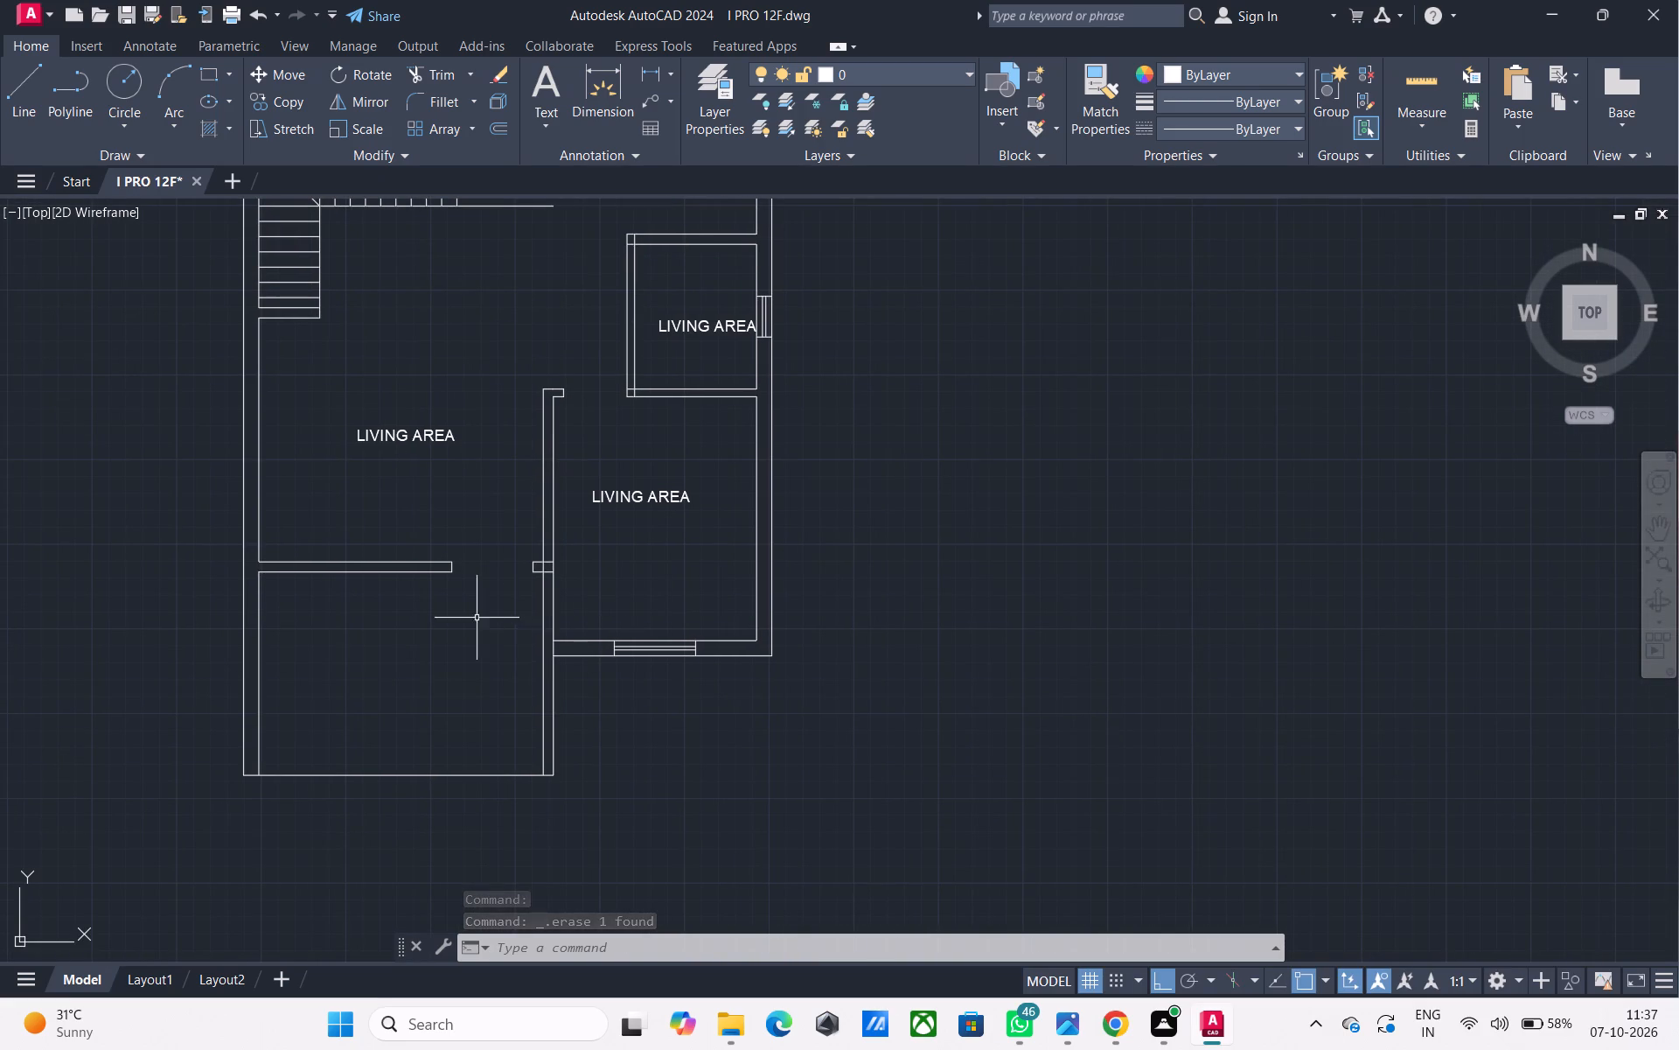
scroll(441, 572, up, 2)
text(O)
key(space)
text(1')
key(Return)
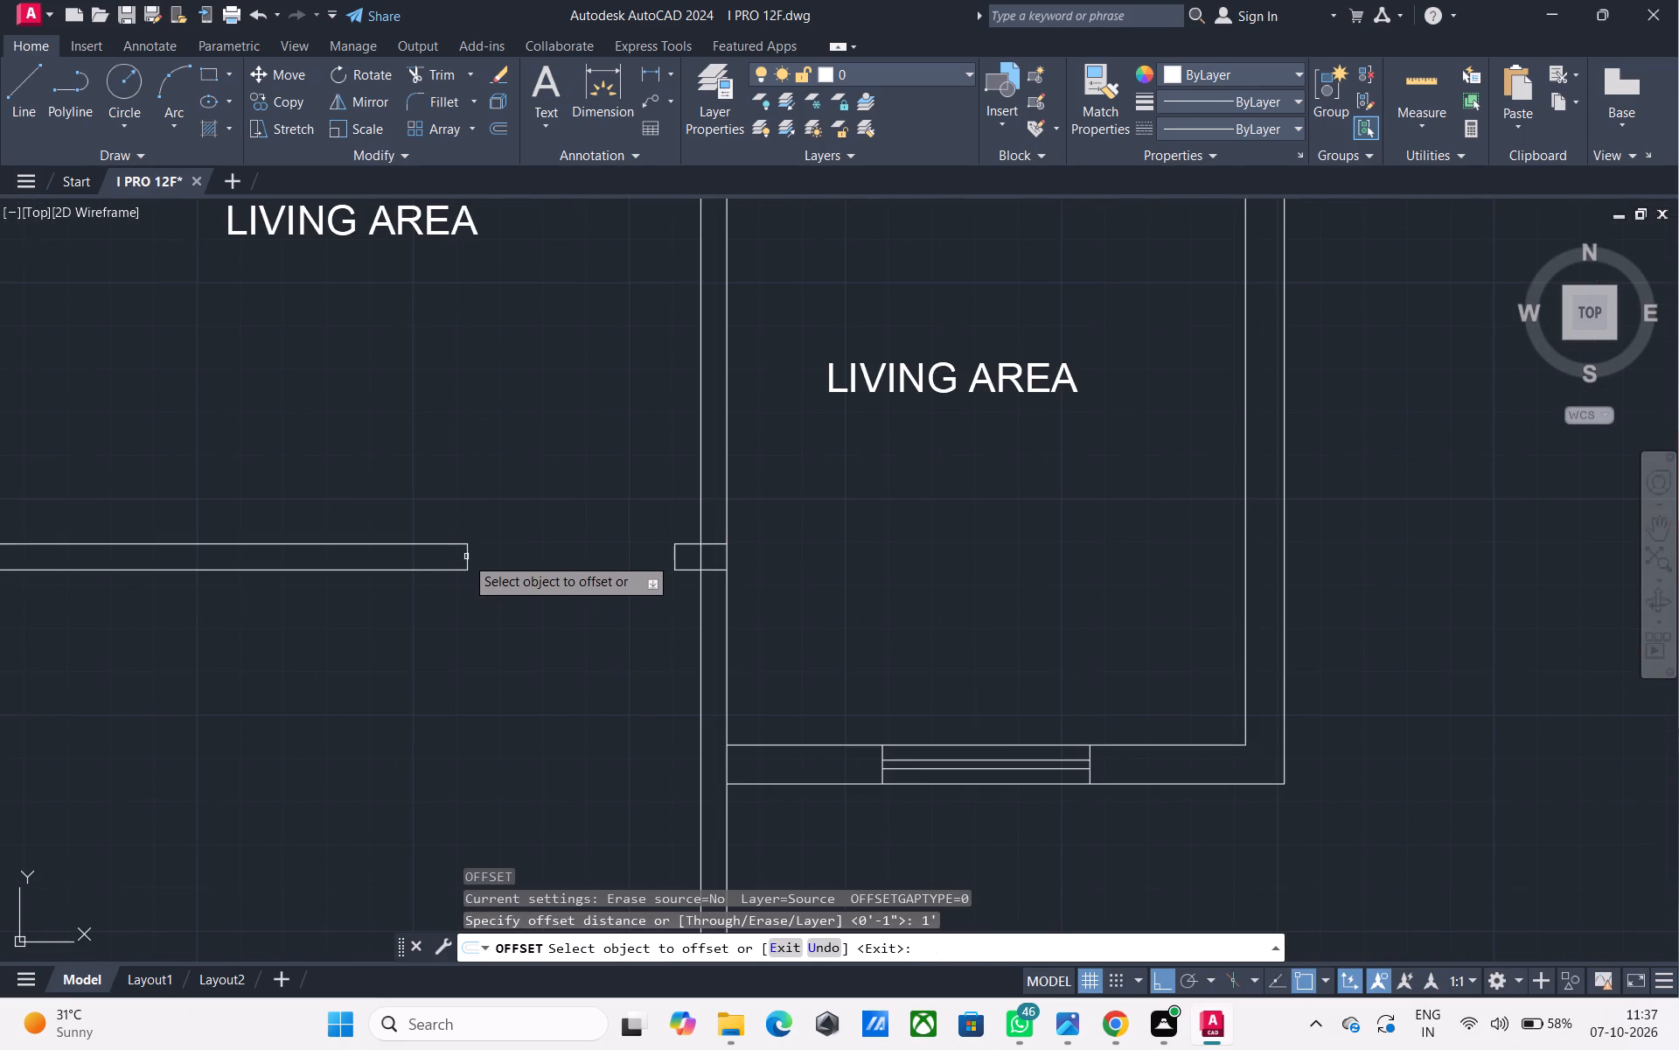
click(465, 556)
click(317, 541)
click(415, 556)
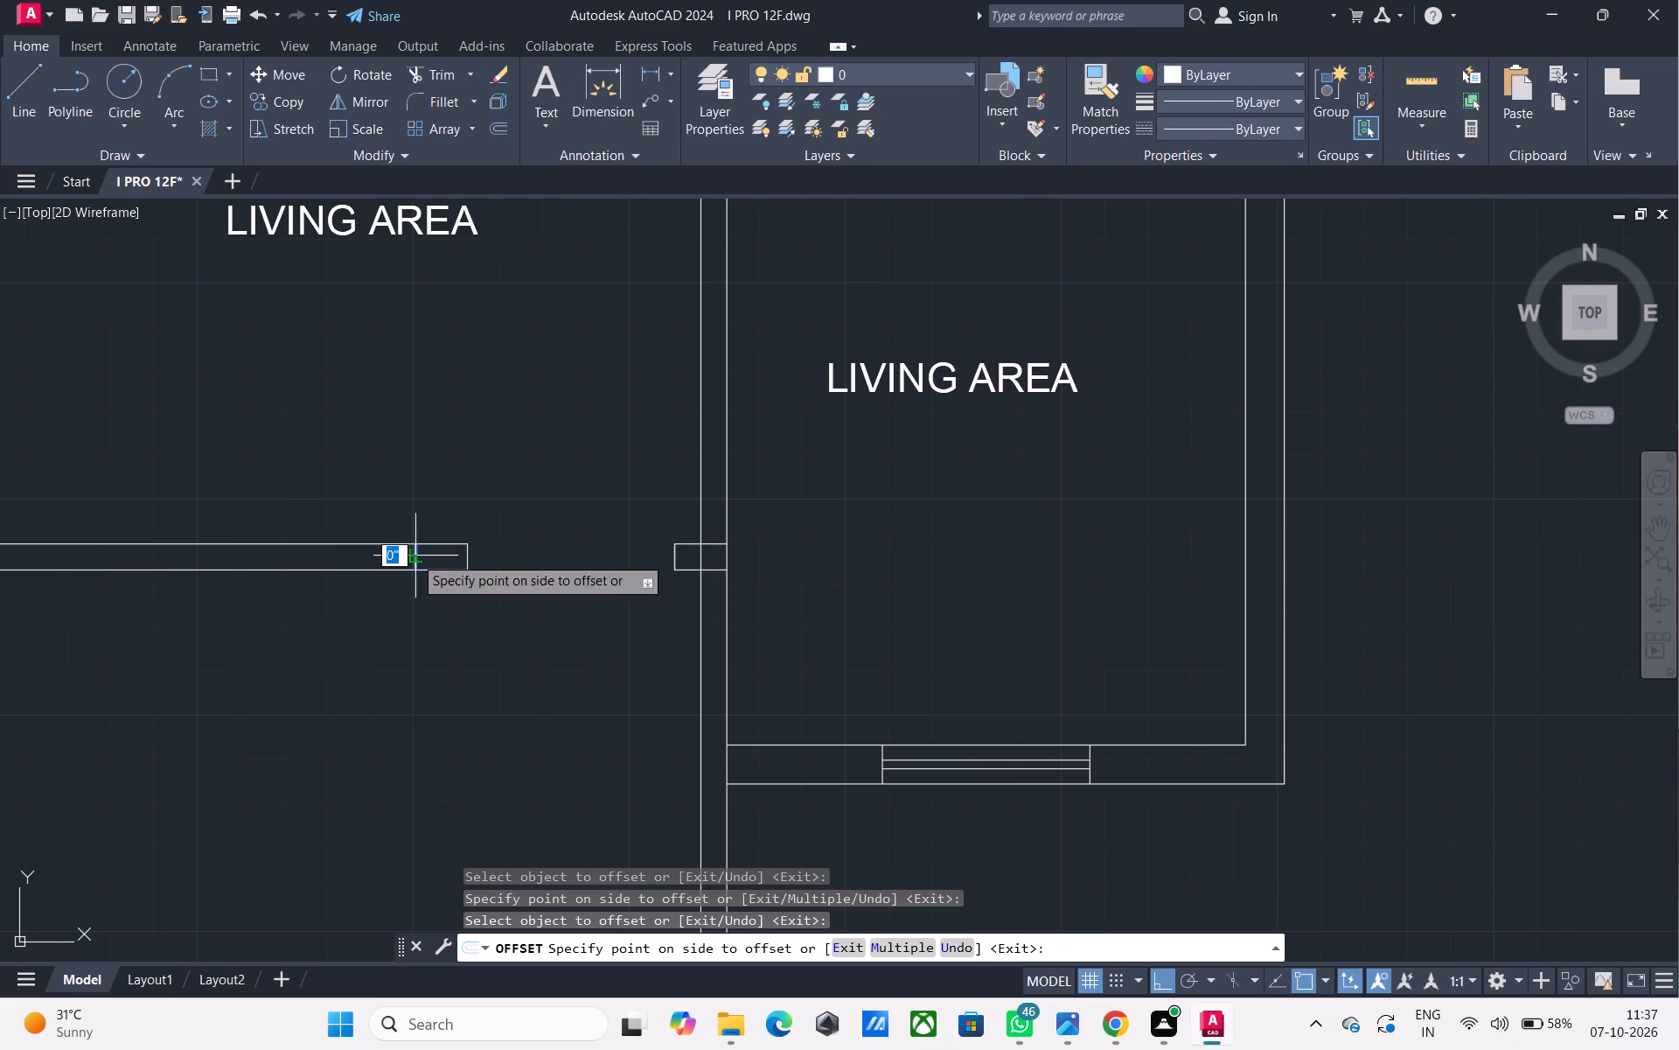
text(4')
key(Return)
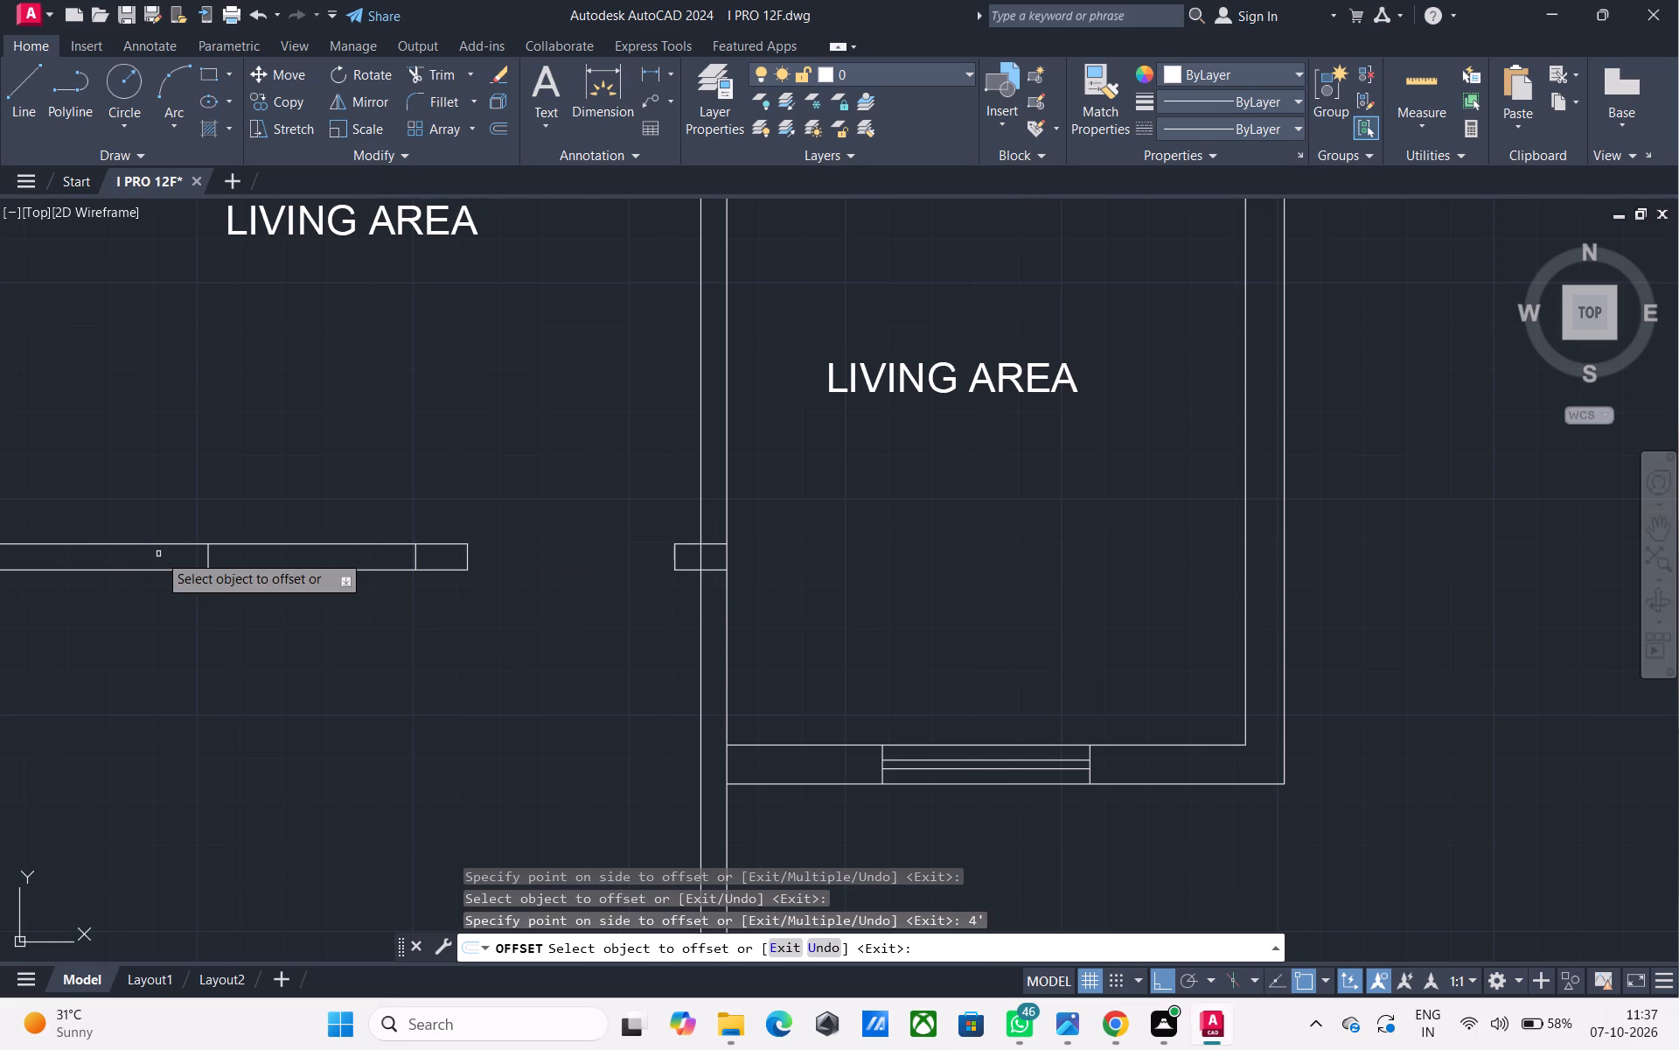
key(space)
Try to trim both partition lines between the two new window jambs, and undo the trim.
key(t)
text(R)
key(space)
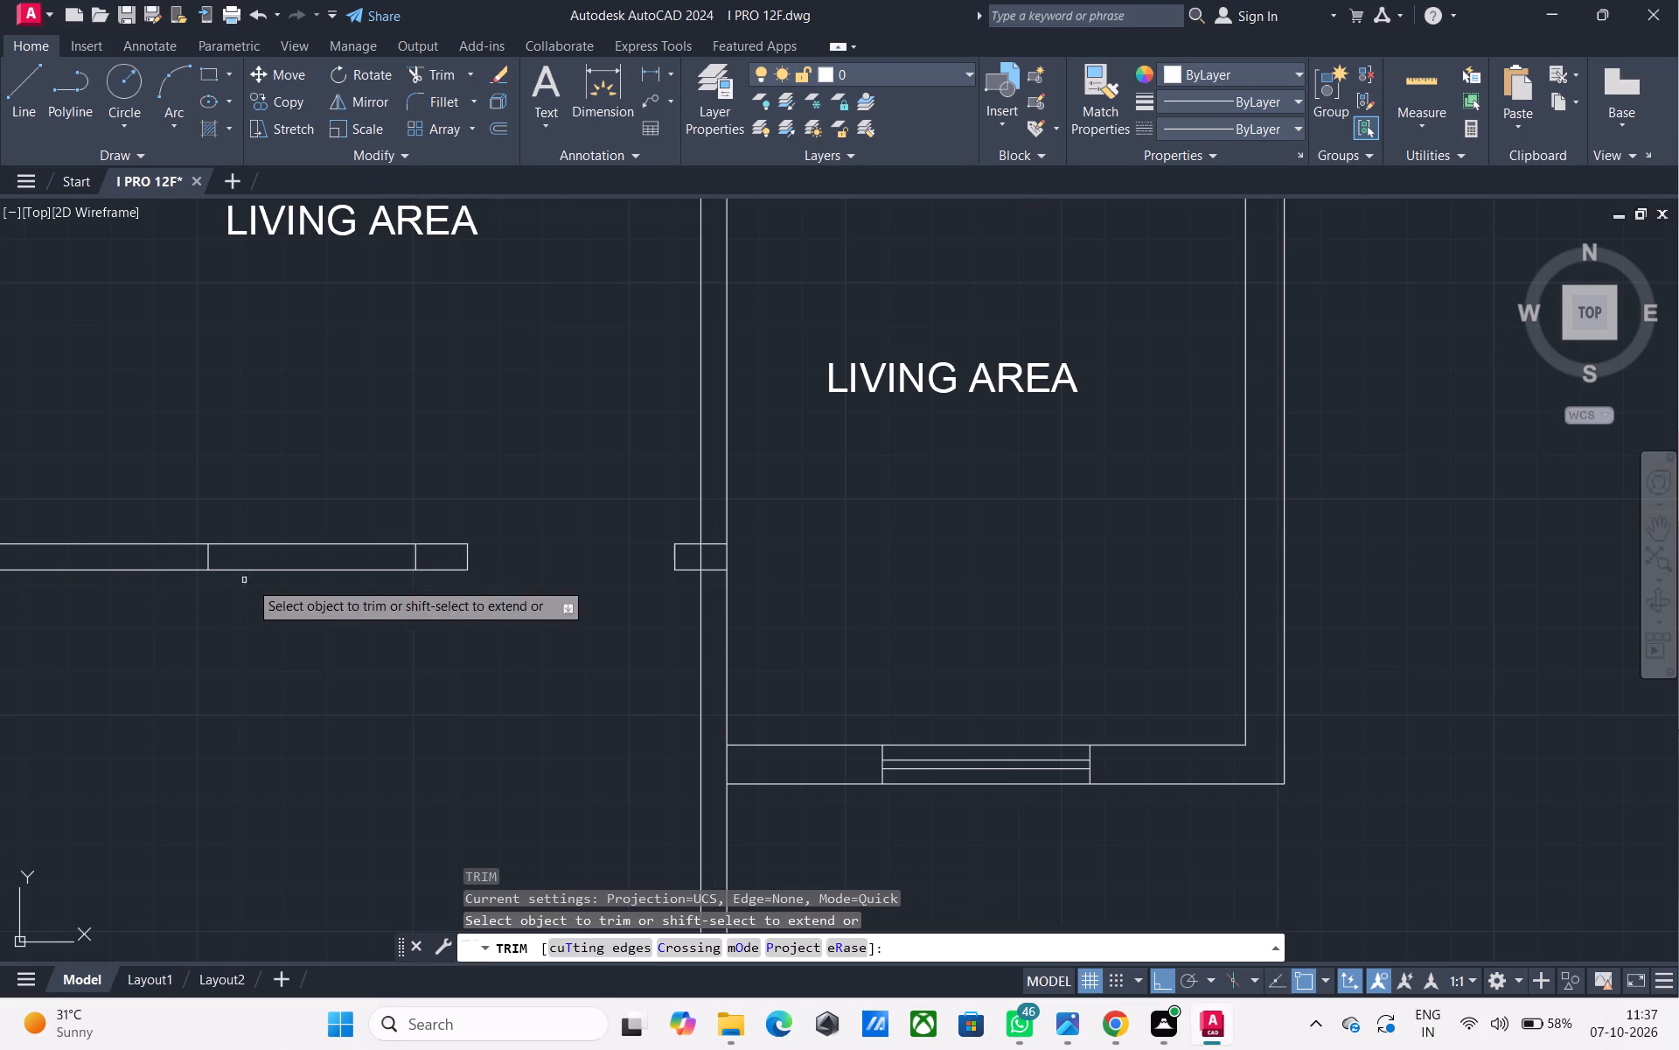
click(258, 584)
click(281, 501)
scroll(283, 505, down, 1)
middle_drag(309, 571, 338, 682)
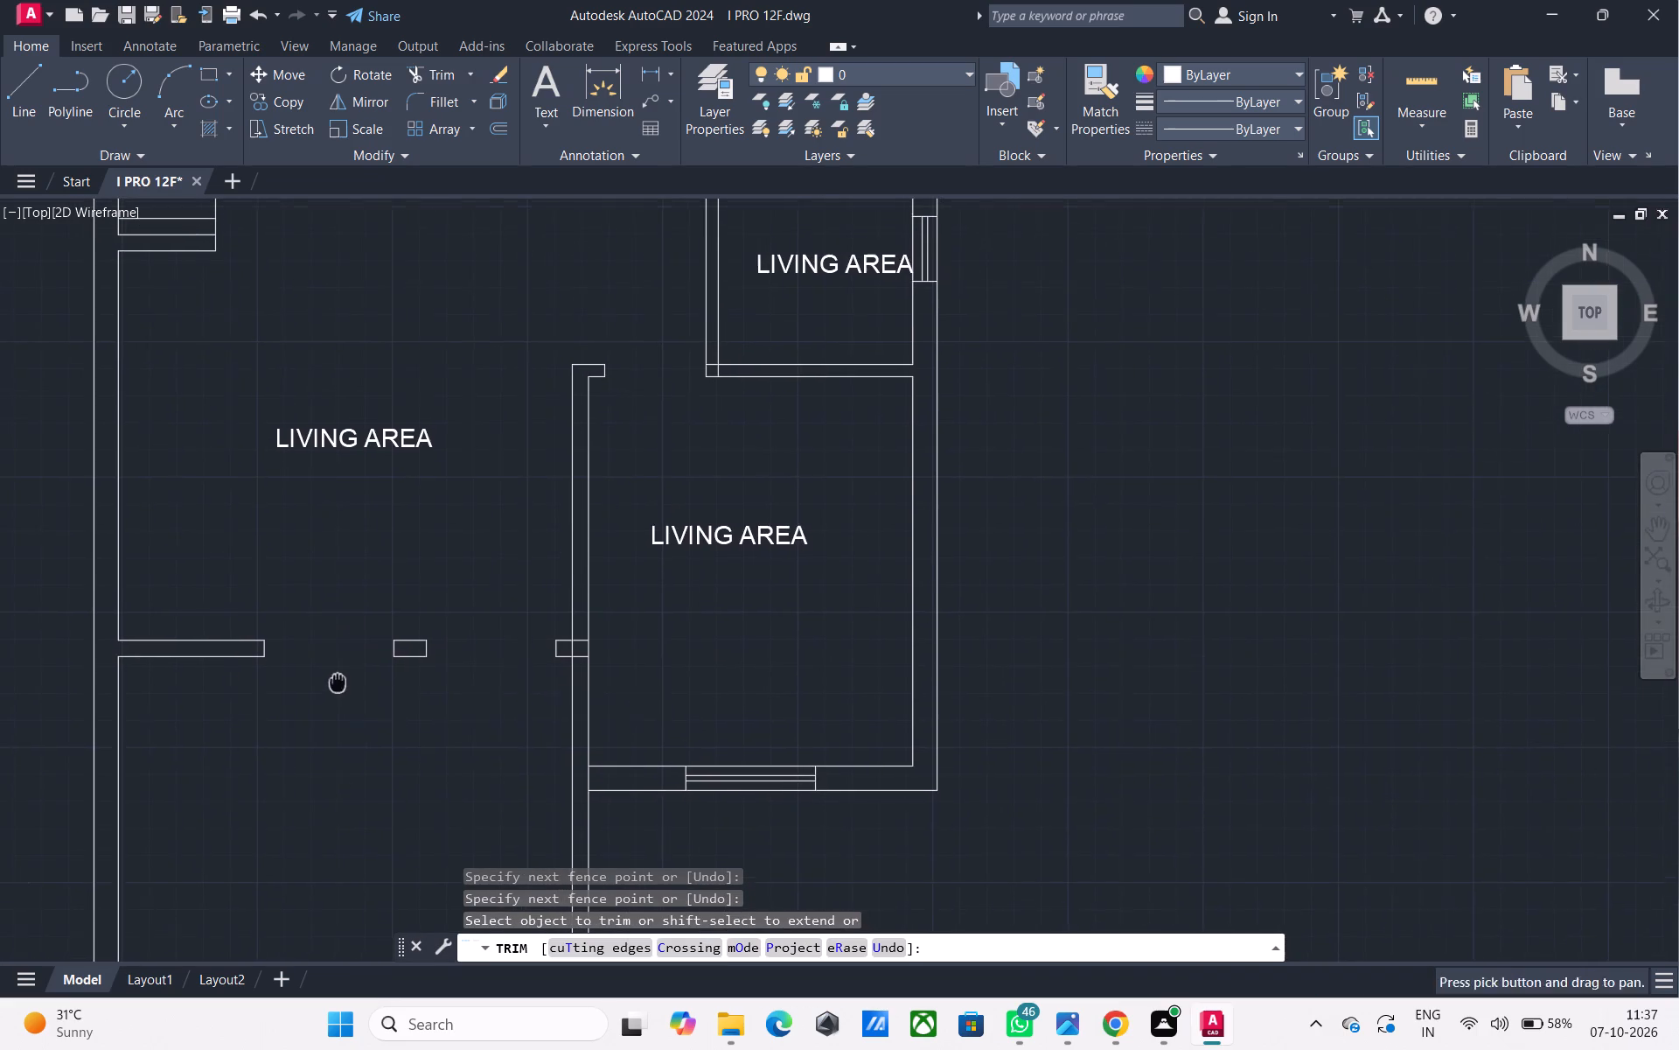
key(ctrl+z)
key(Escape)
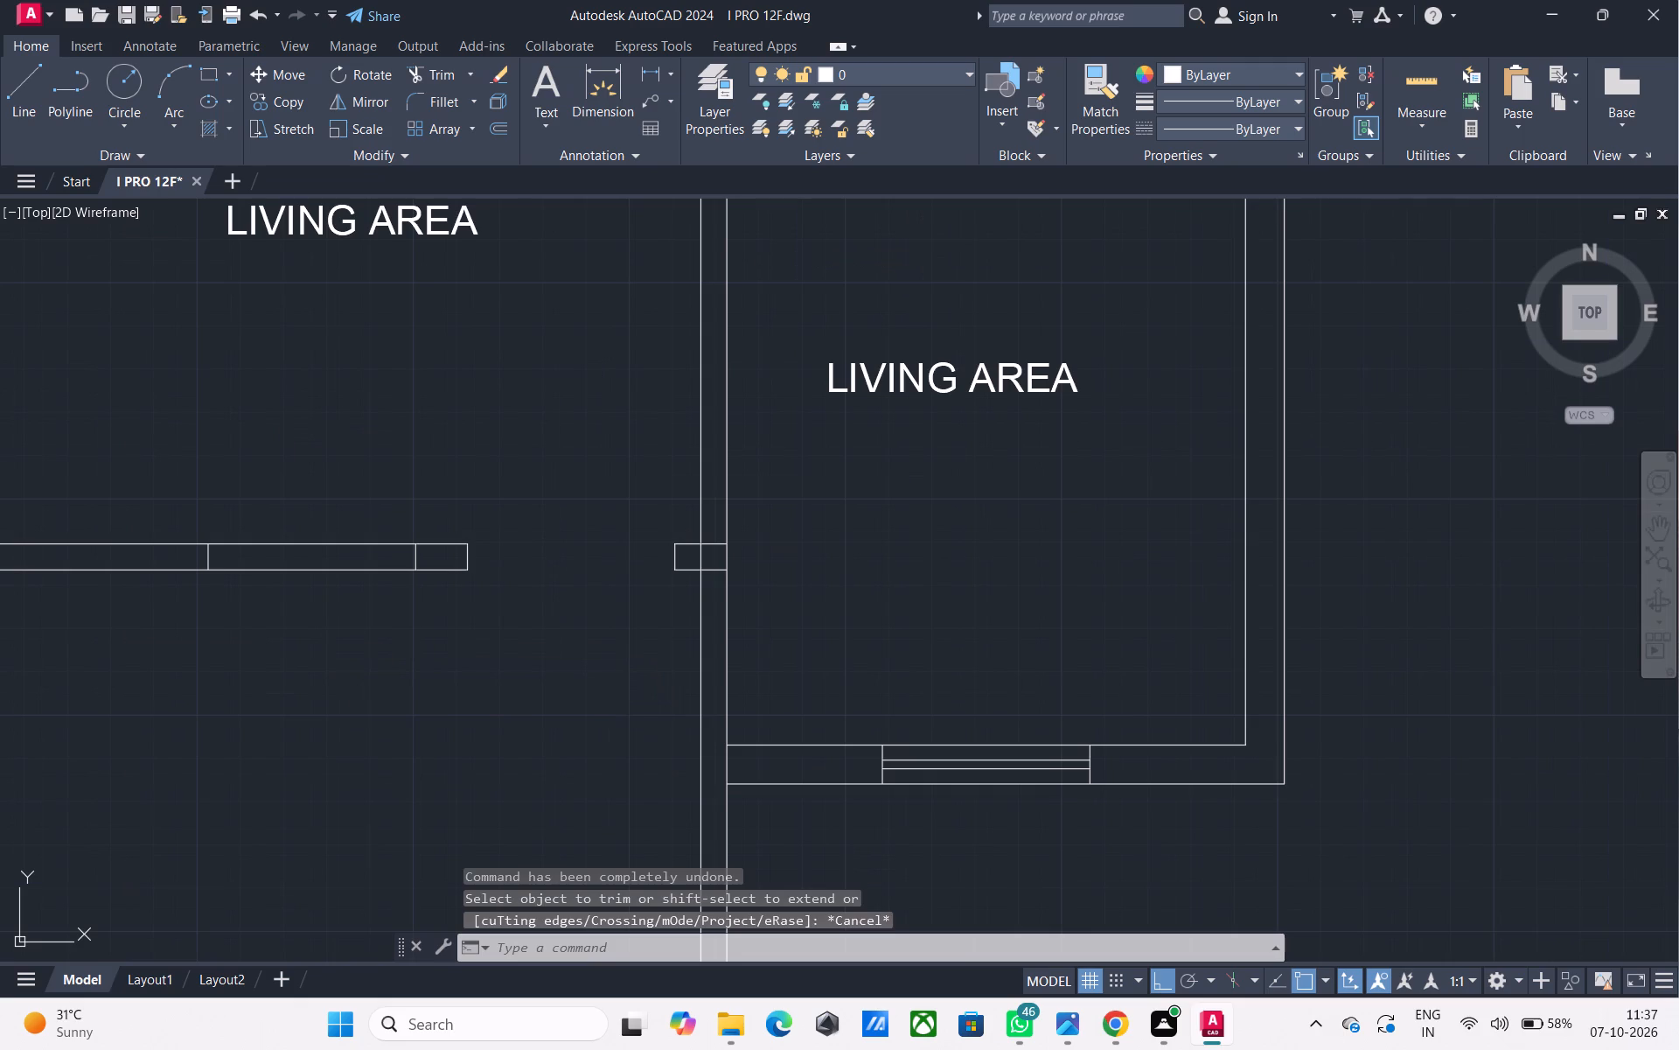
Draw a horizontal line joining the midpoints of the two window jambs in the partition below the lower-left living area.
text(L)
key(space)
scroll(206, 560, up, 1)
scroll(206, 560, down, 2)
middle_drag(233, 567, 391, 591)
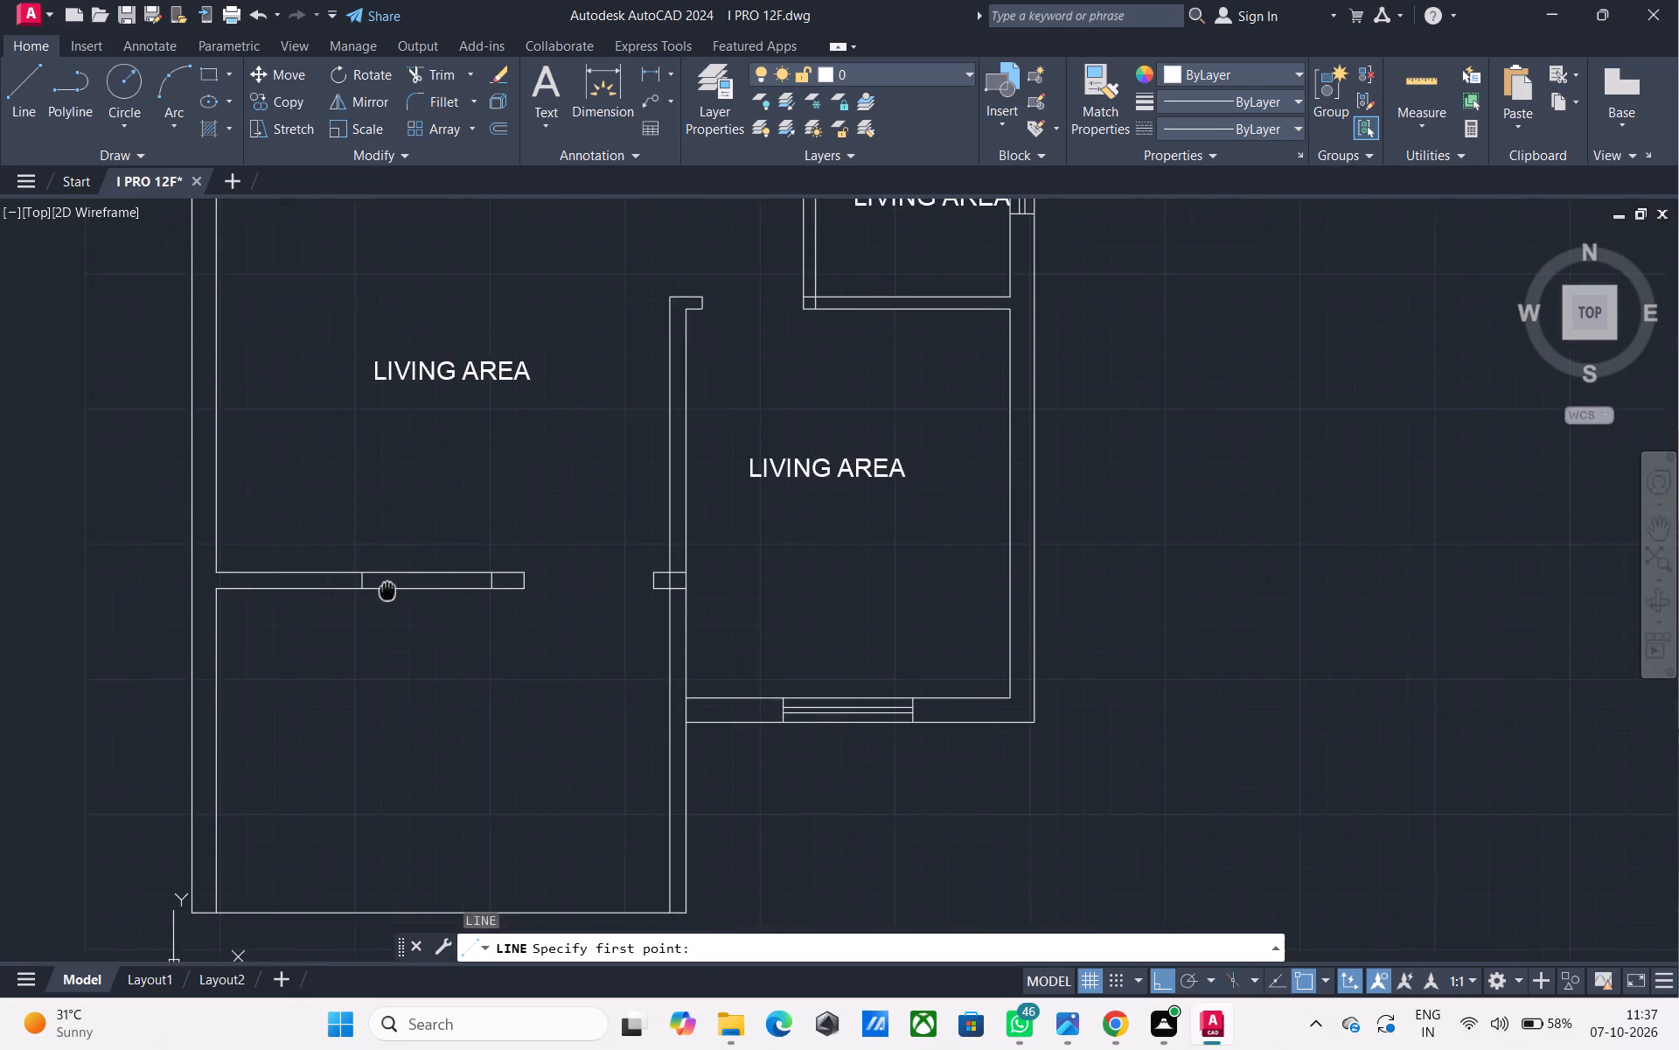
middle_drag(391, 591, 410, 598)
scroll(409, 604, up, 2)
click(366, 576)
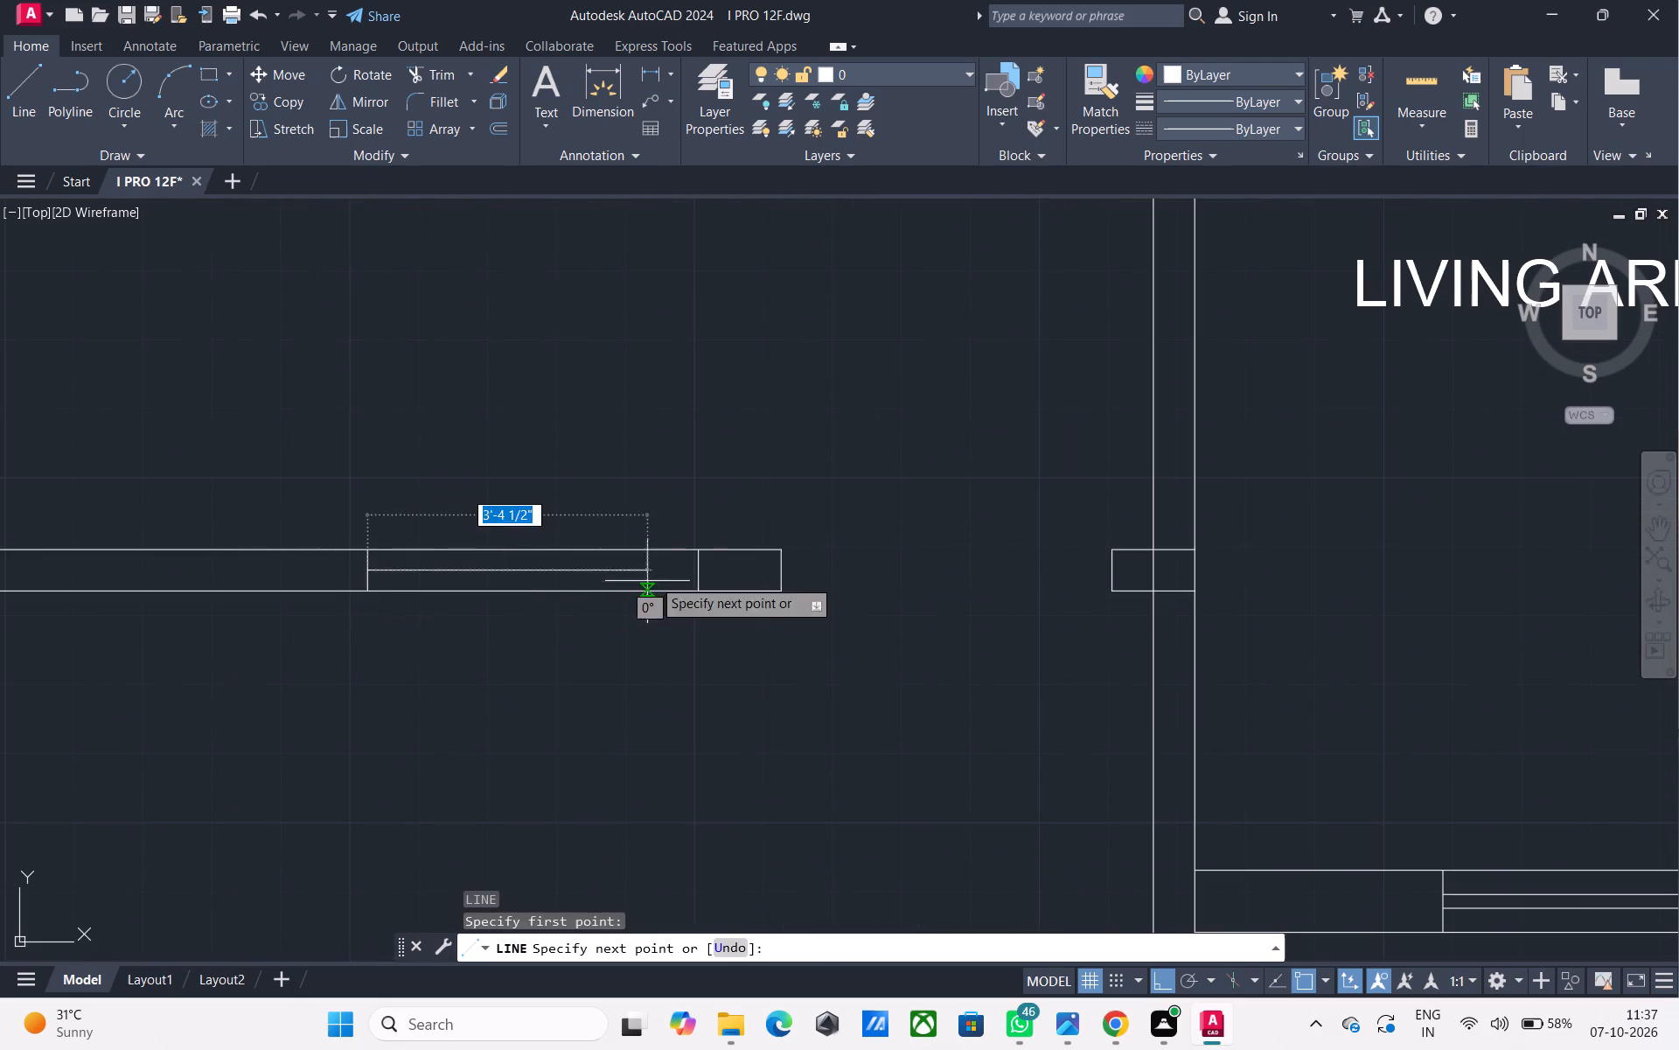
click(704, 571)
key(space)
Offset the partition window's horizontal centre line by 1" to both sides.
text(O)
key(space)
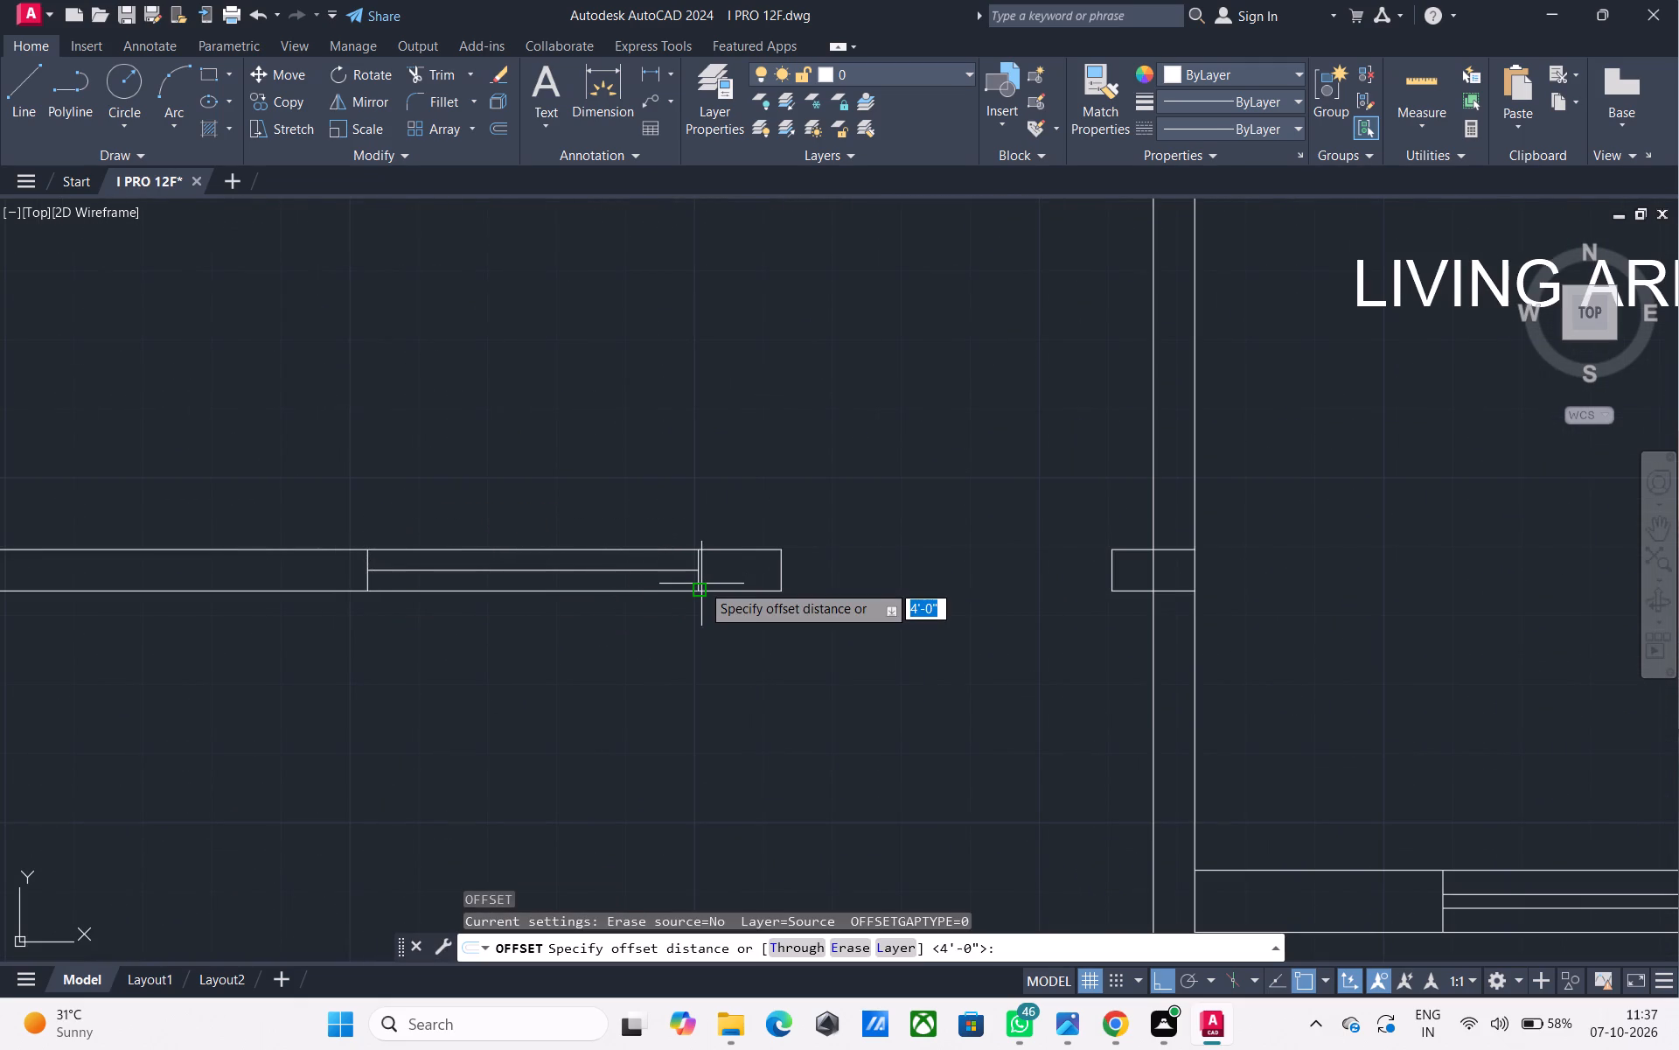
text(1")
key(Return)
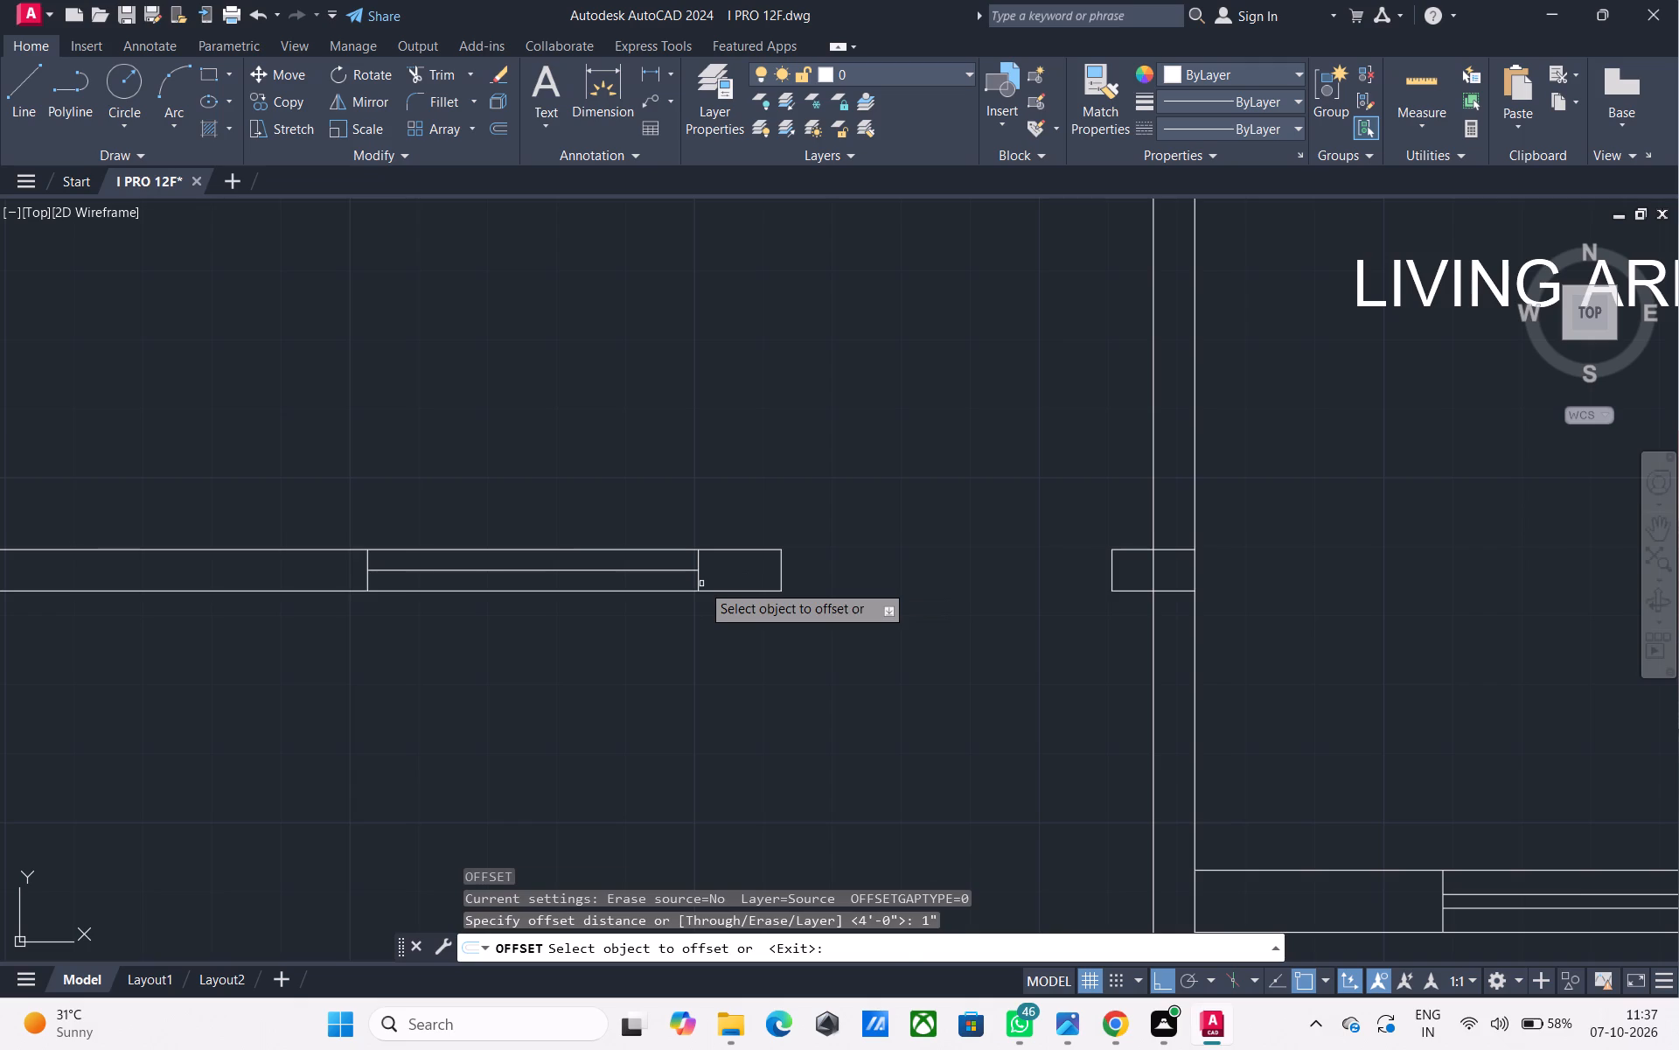
scroll(691, 572, up, 3)
click(680, 561)
drag(652, 491, 652, 484)
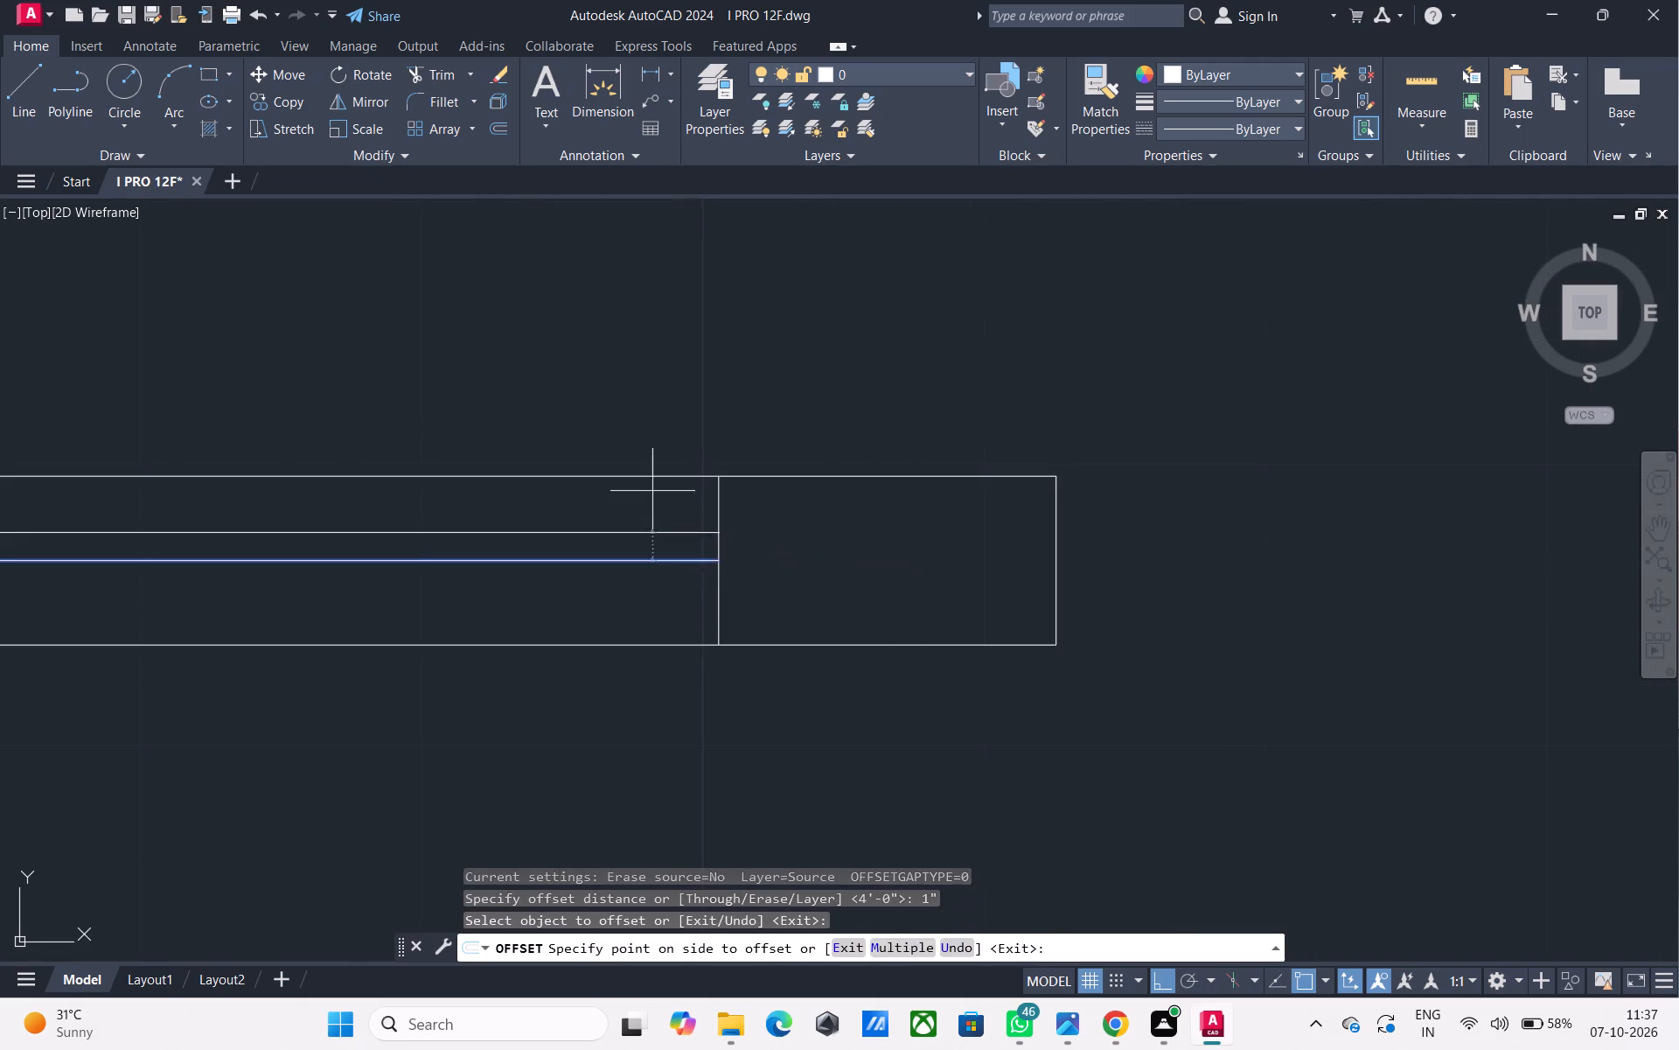
drag(652, 484, 652, 483)
click(630, 563)
click(620, 625)
key(Escape)
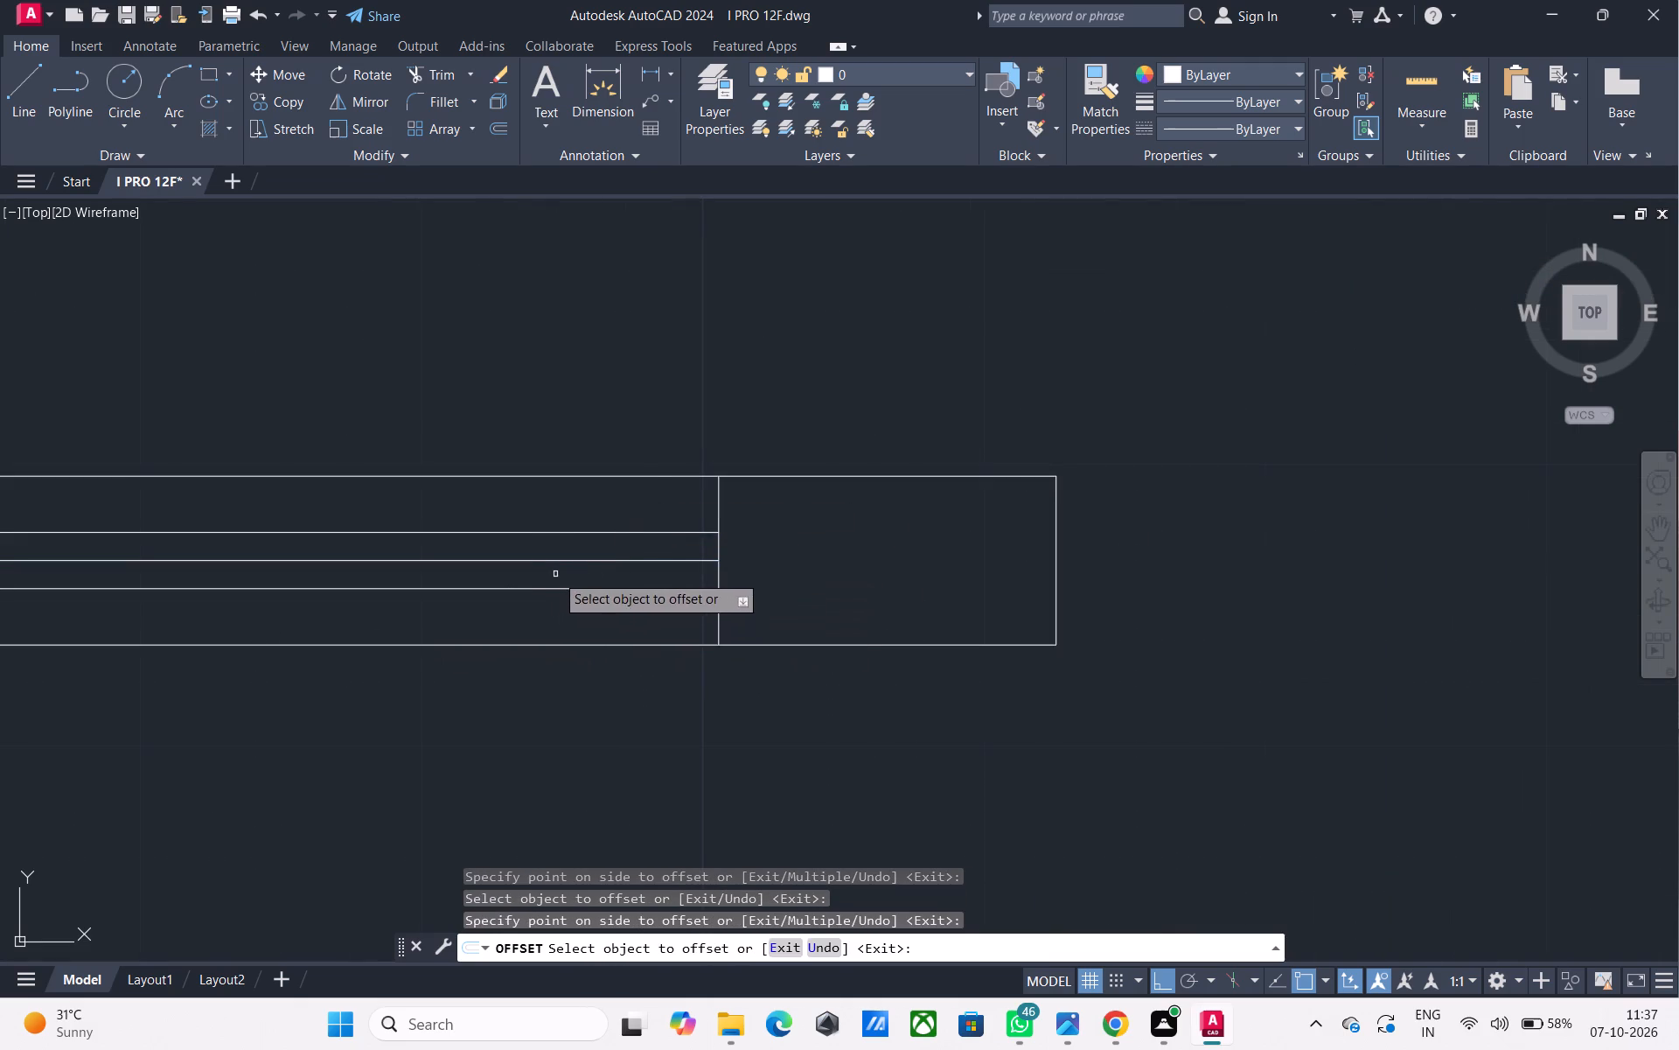
Delete the original centre line of the partition window, keeping the two offset lines.
scroll(559, 571, up, 1)
click(559, 571)
click(540, 541)
scroll(470, 669, down, 3)
key(Delete)
Draw a short line across the left outer wall beside the staircase, from the midpoint of the wall's inner line there.
scroll(503, 655, down, 2)
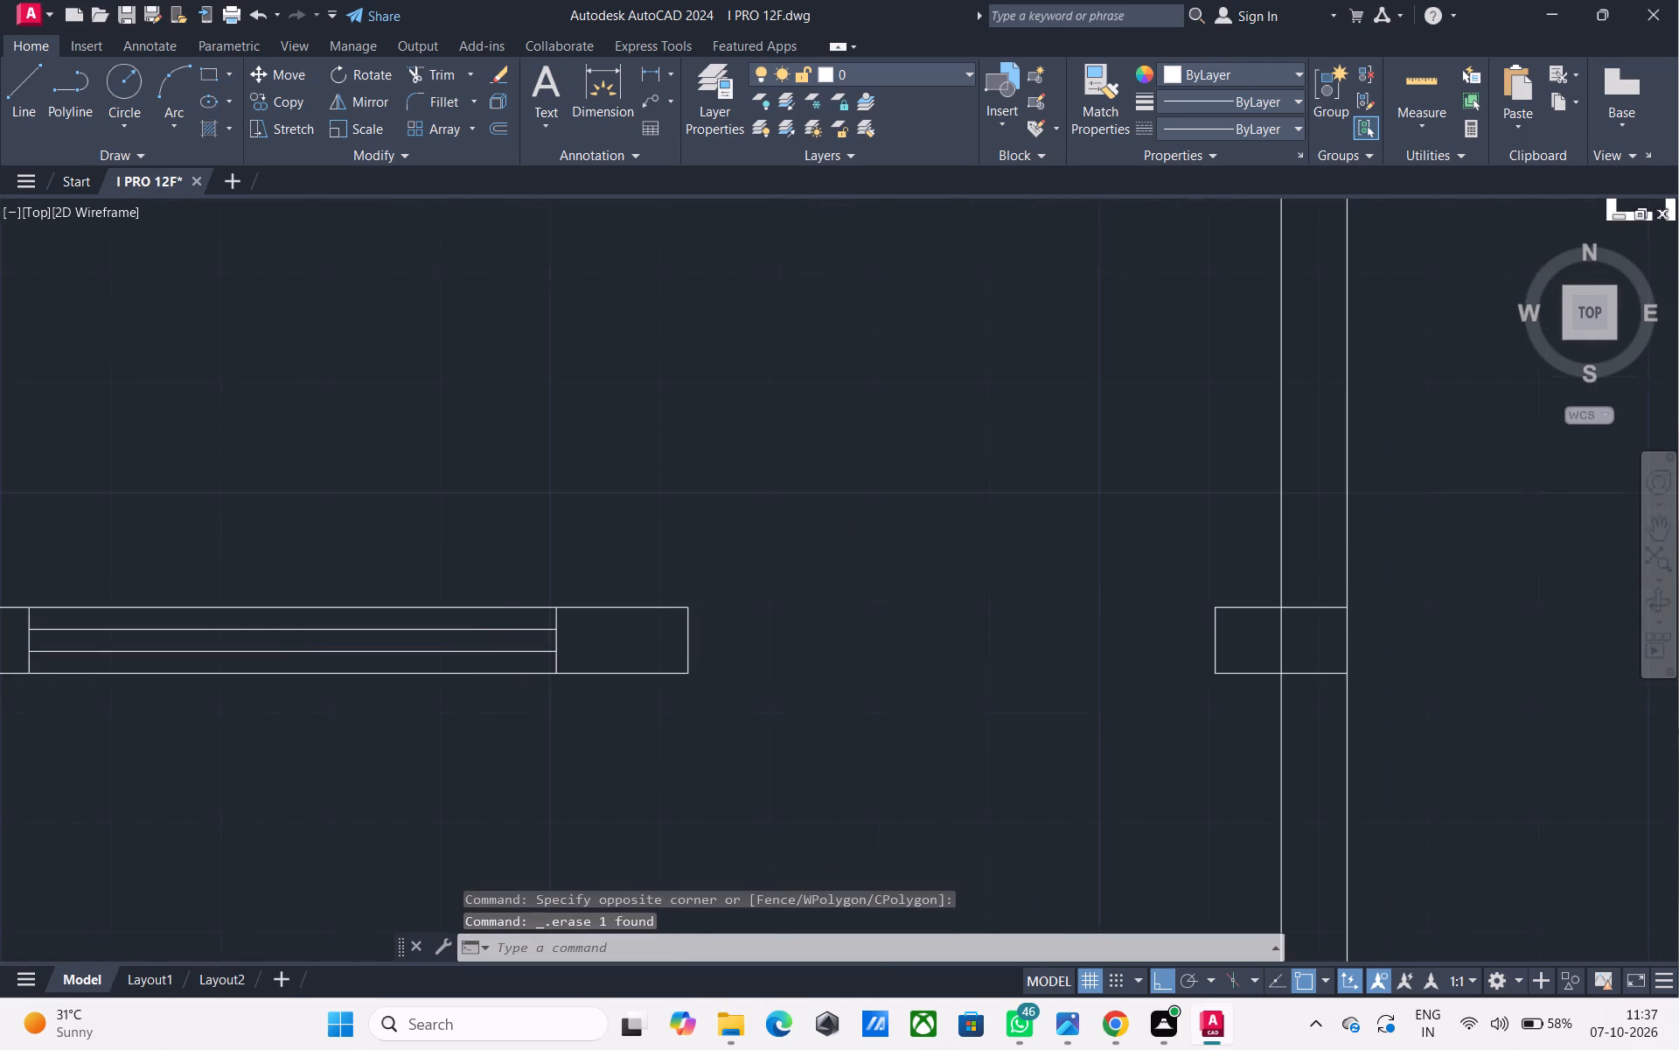
scroll(503, 655, down, 2)
middle_drag(505, 655, 510, 718)
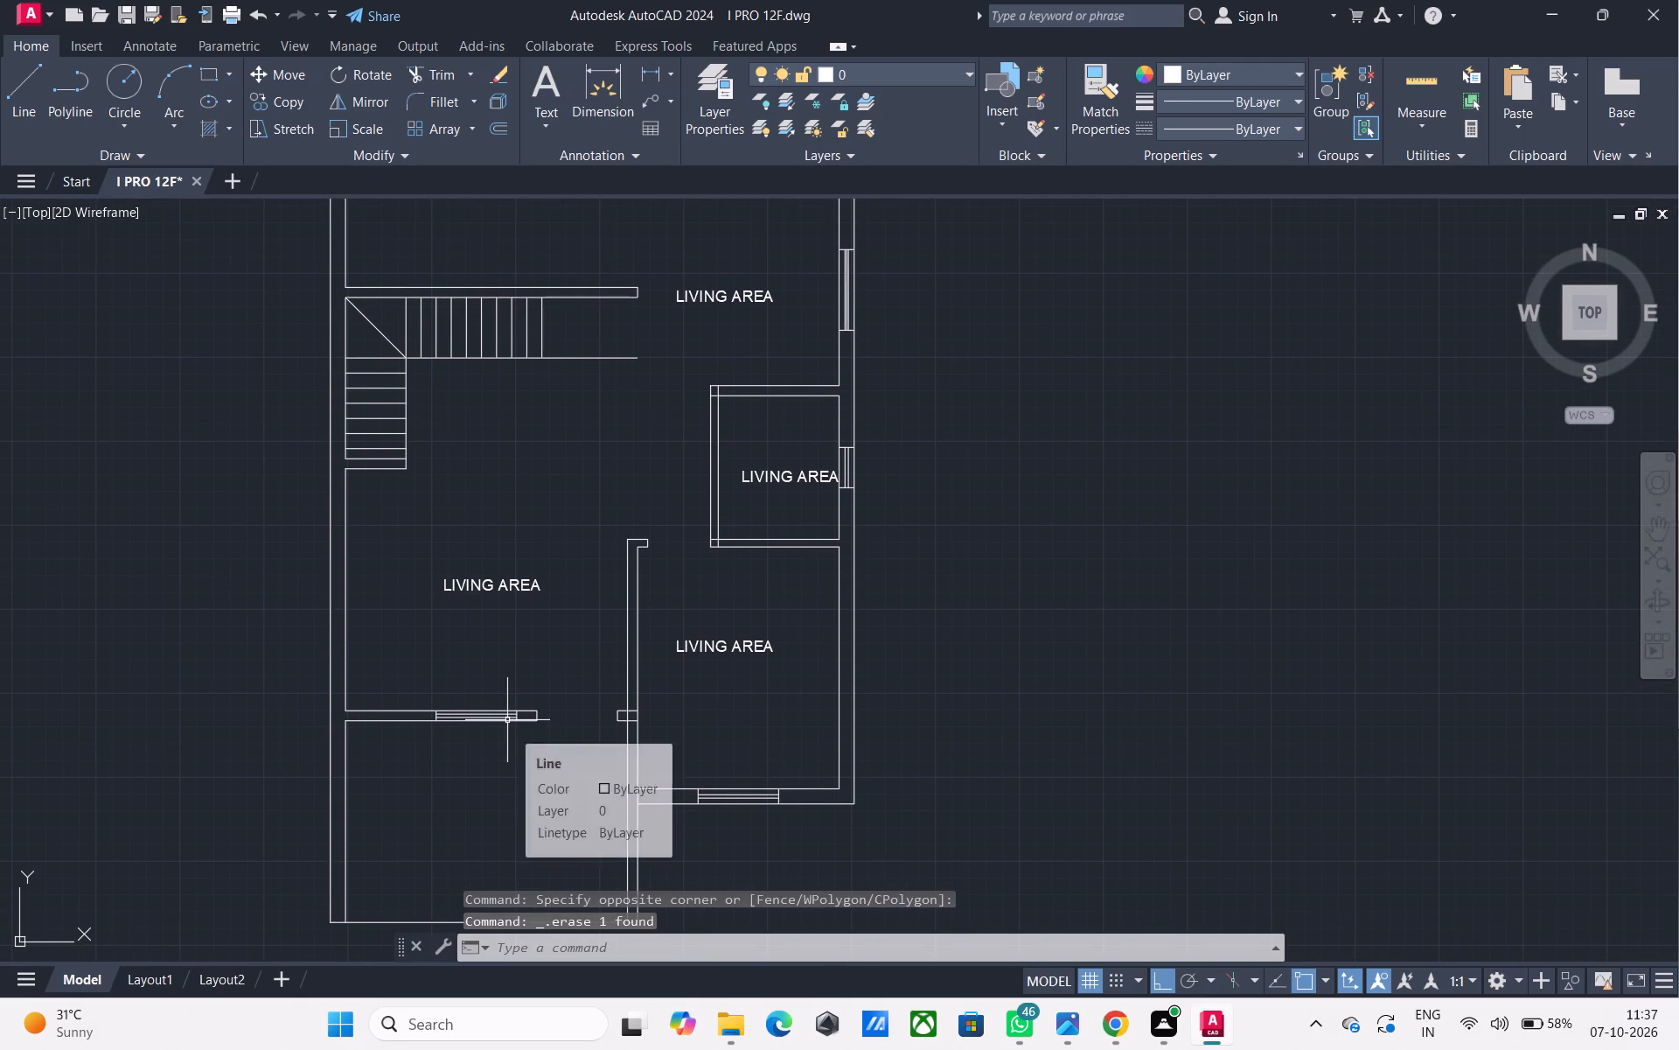
middle_drag(470, 598, 530, 785)
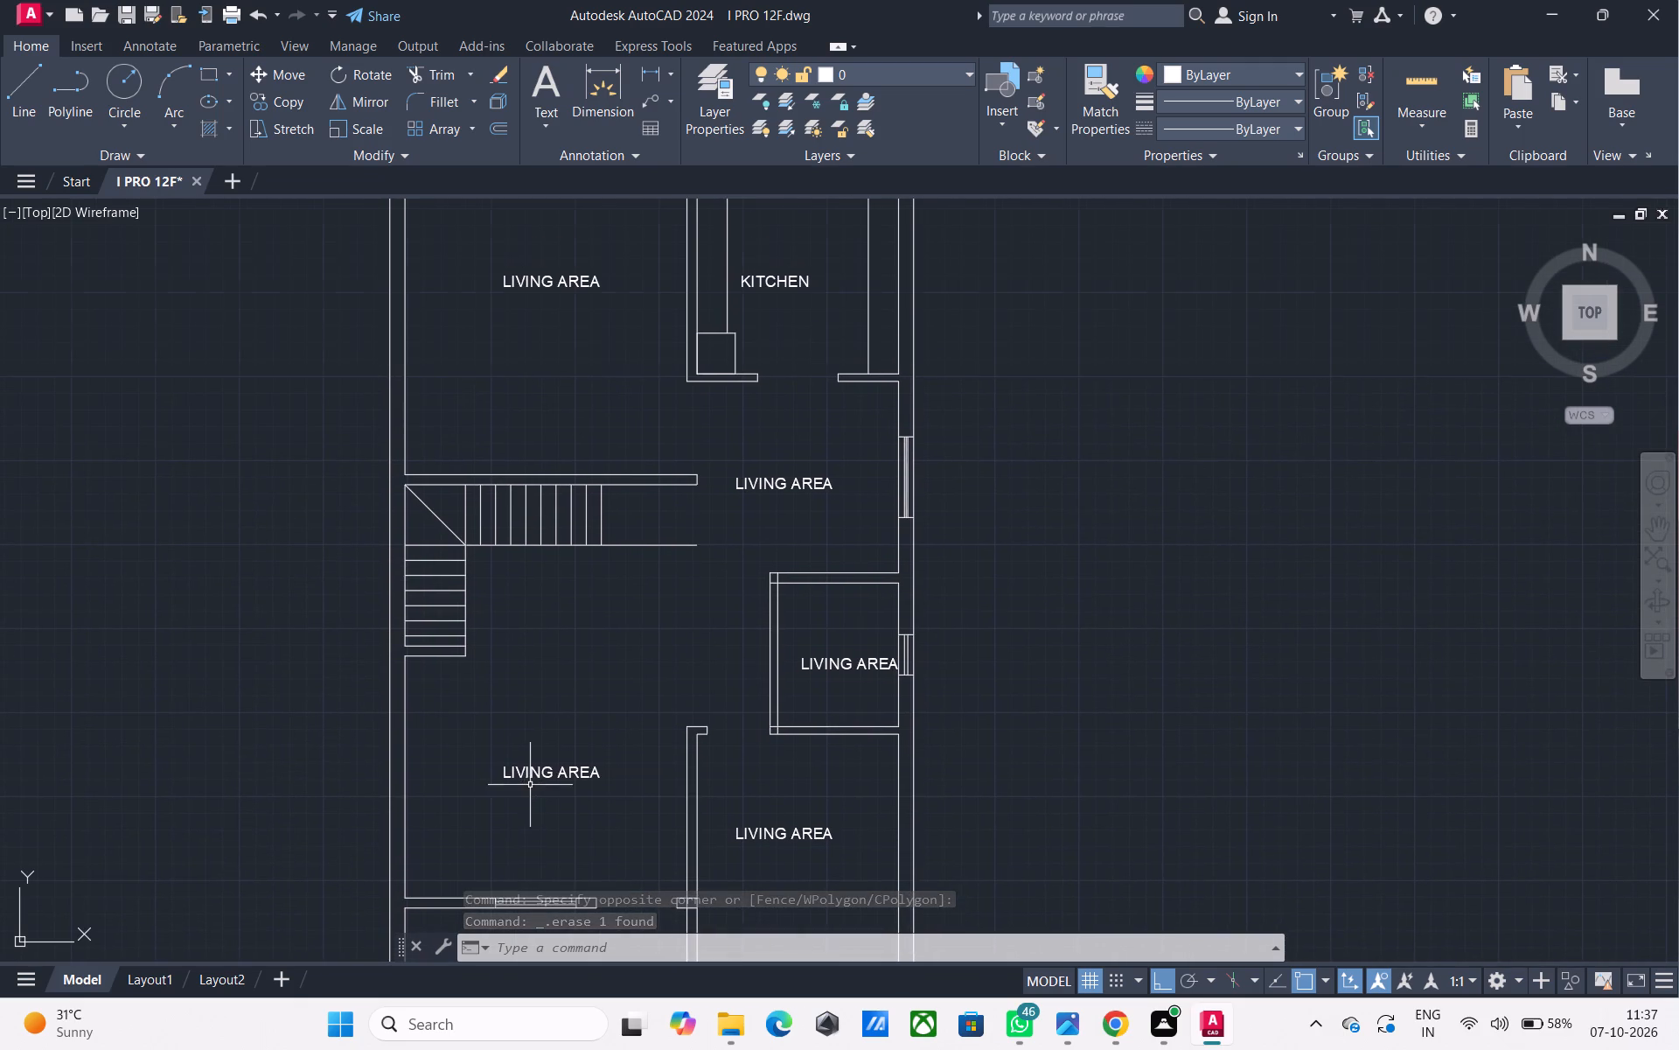
key(l)
key(space)
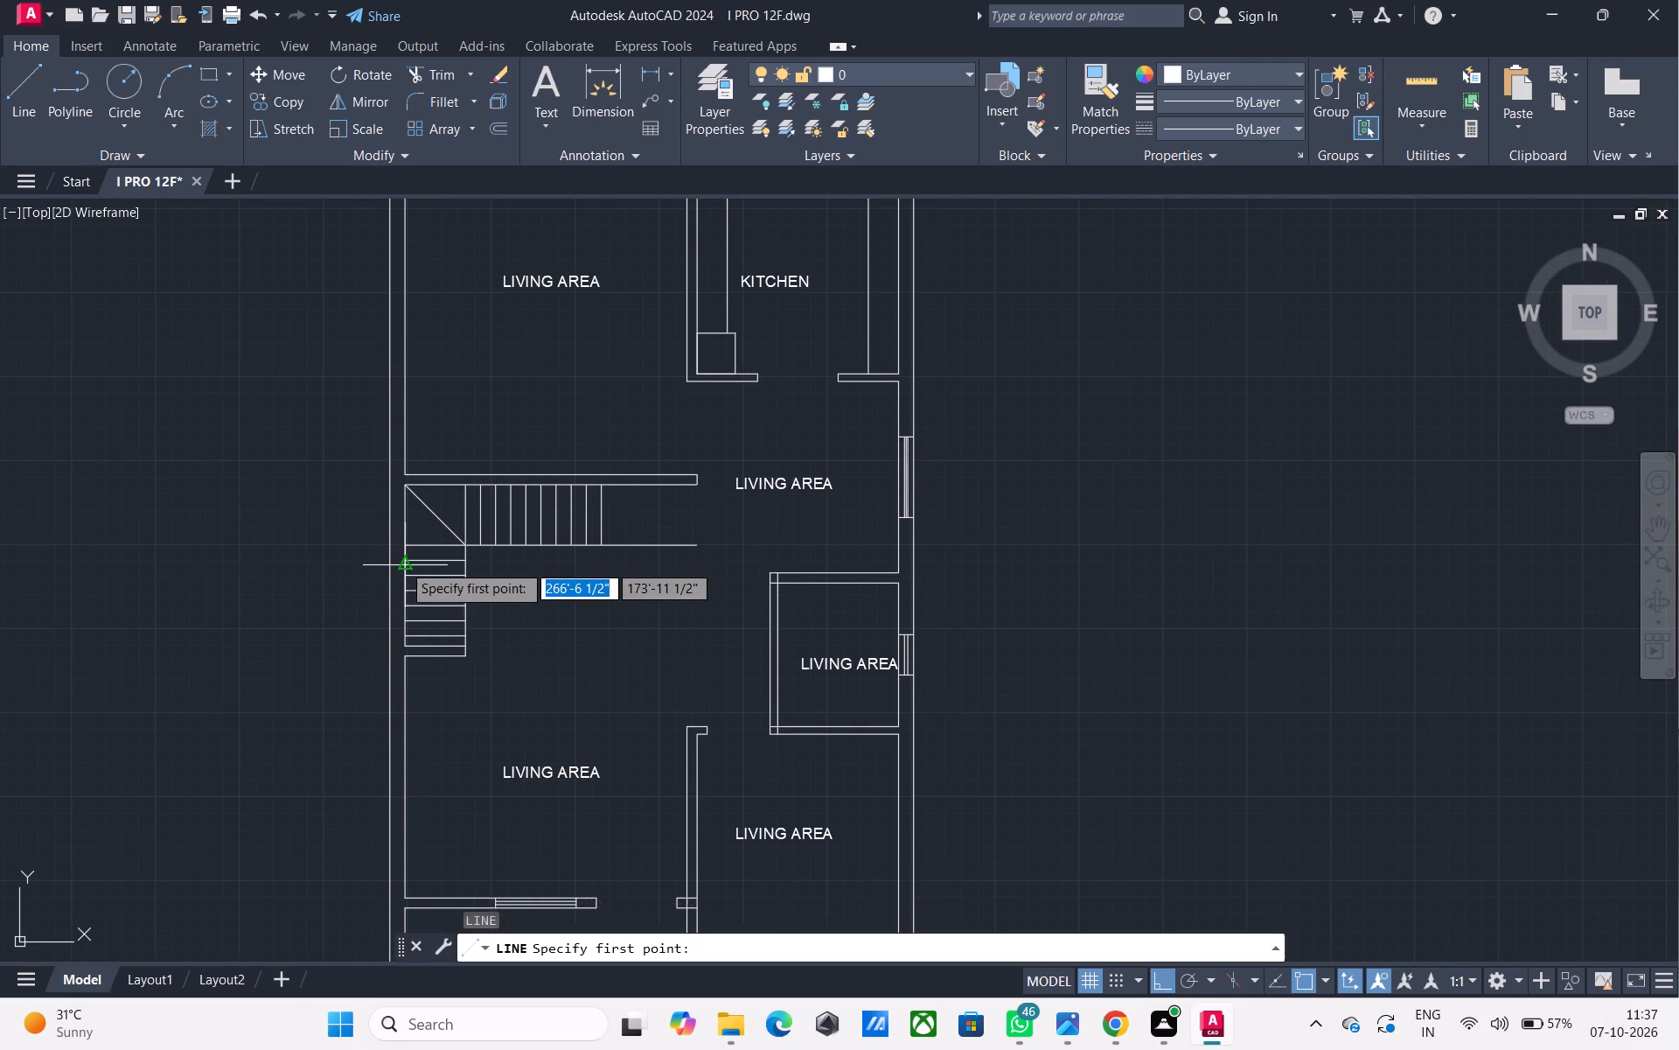
scroll(404, 559, up, 2)
click(408, 576)
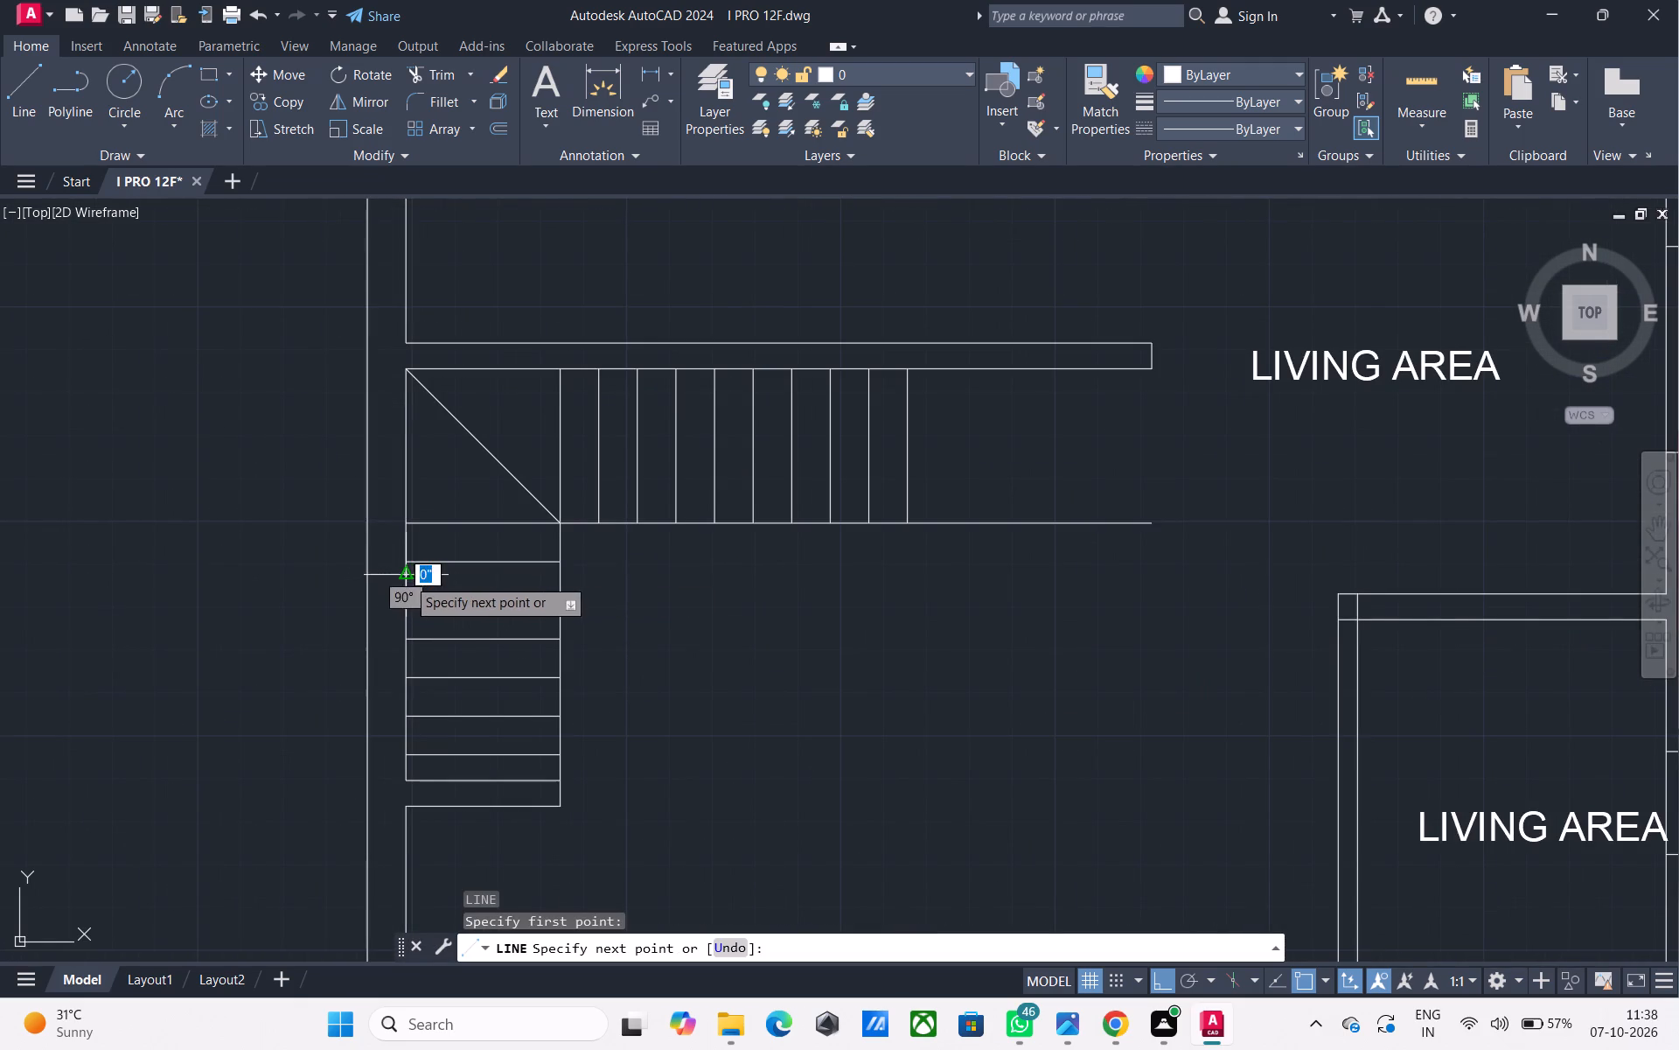
click(370, 575)
key(Escape)
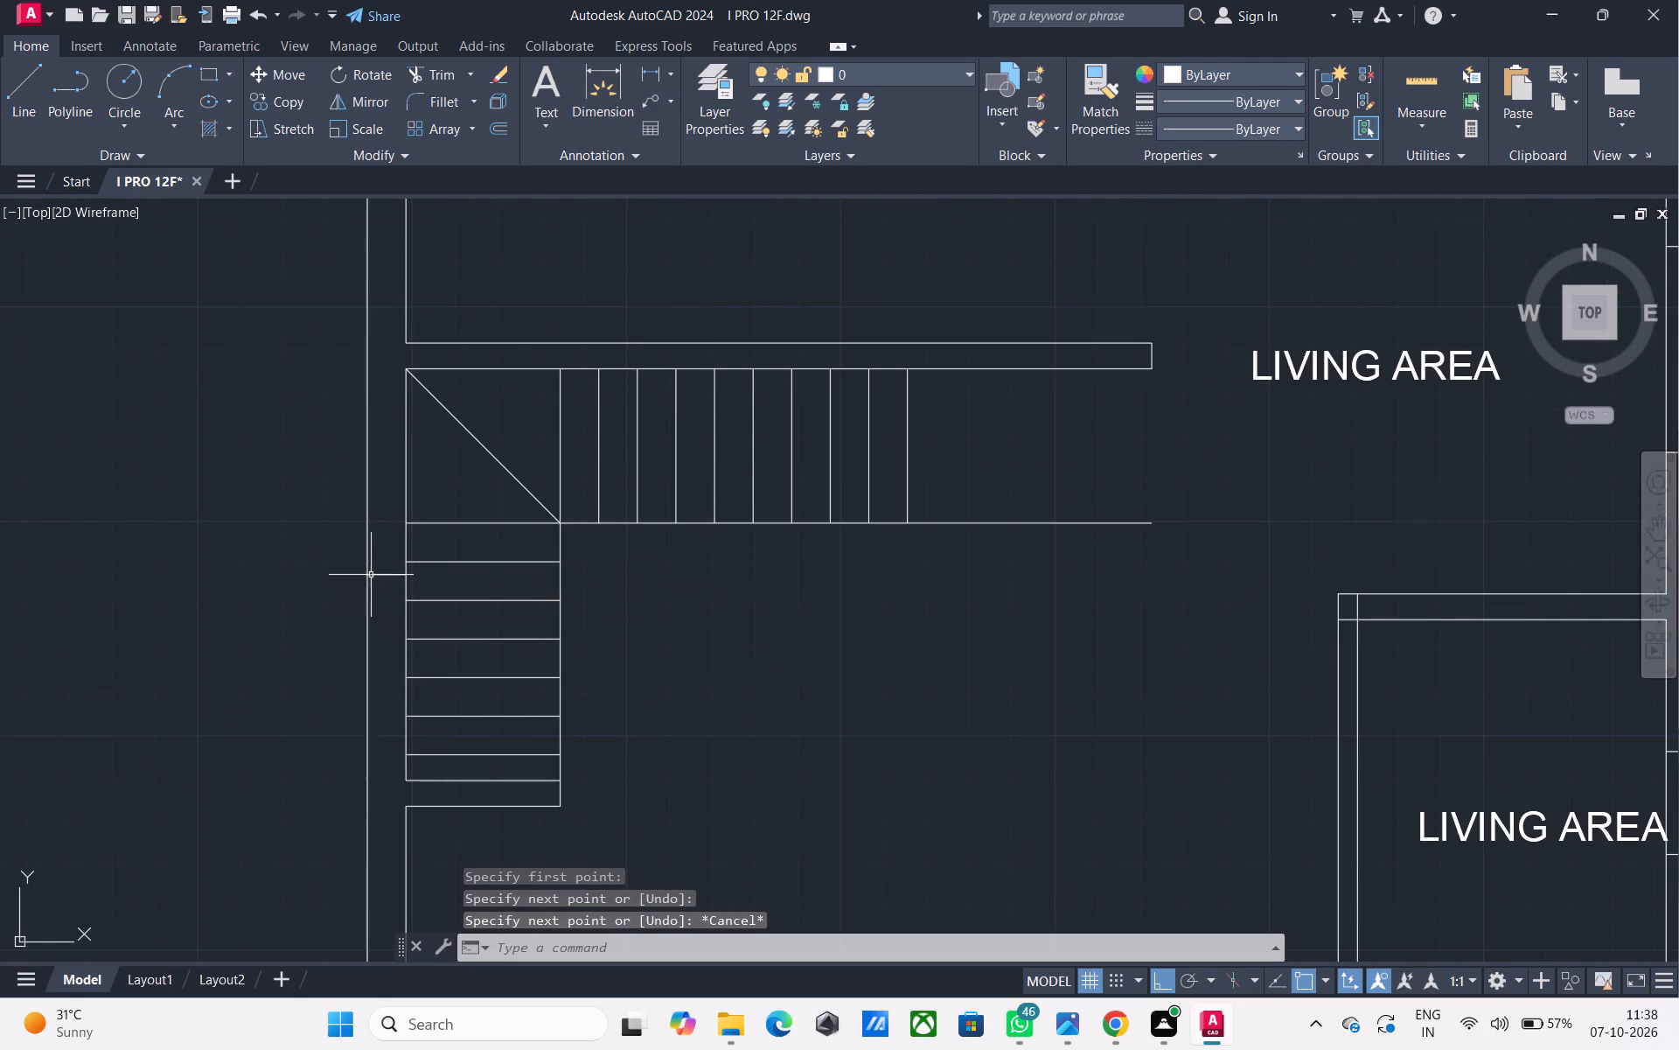
Offset the short line across the left outer wall beside the staircase by 2' upward and downward as window jambs.
text(O)
key(space)
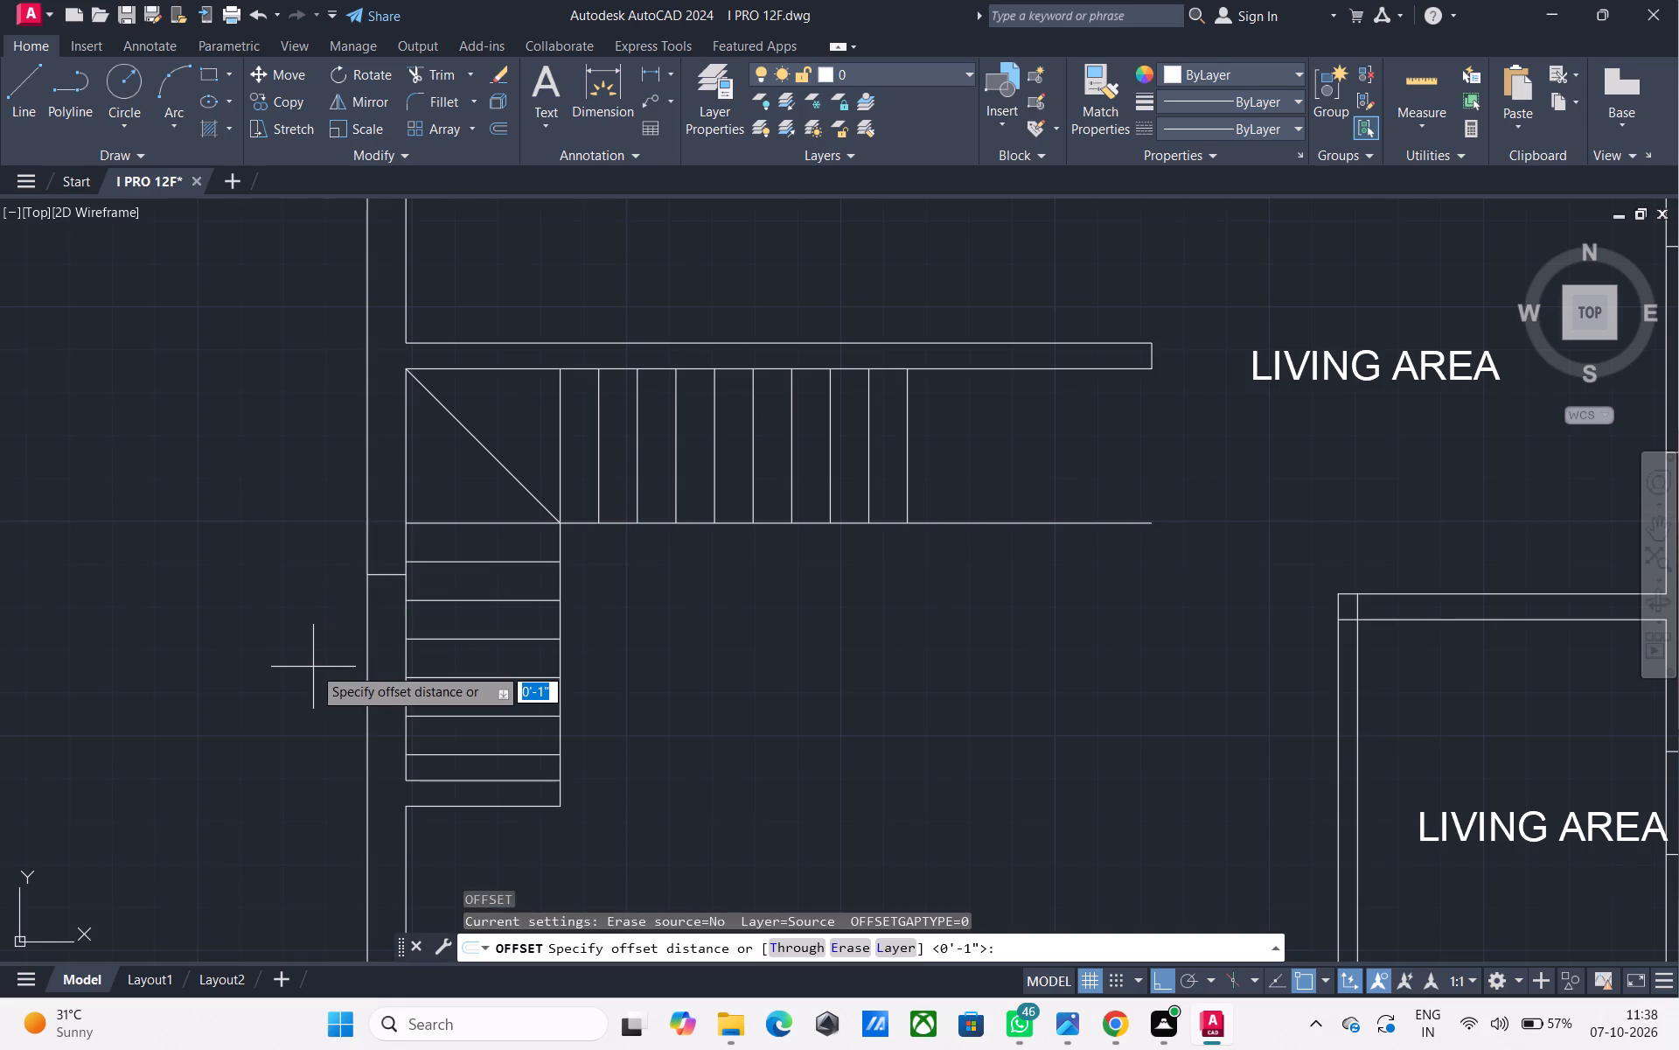
text(2')
key(Return)
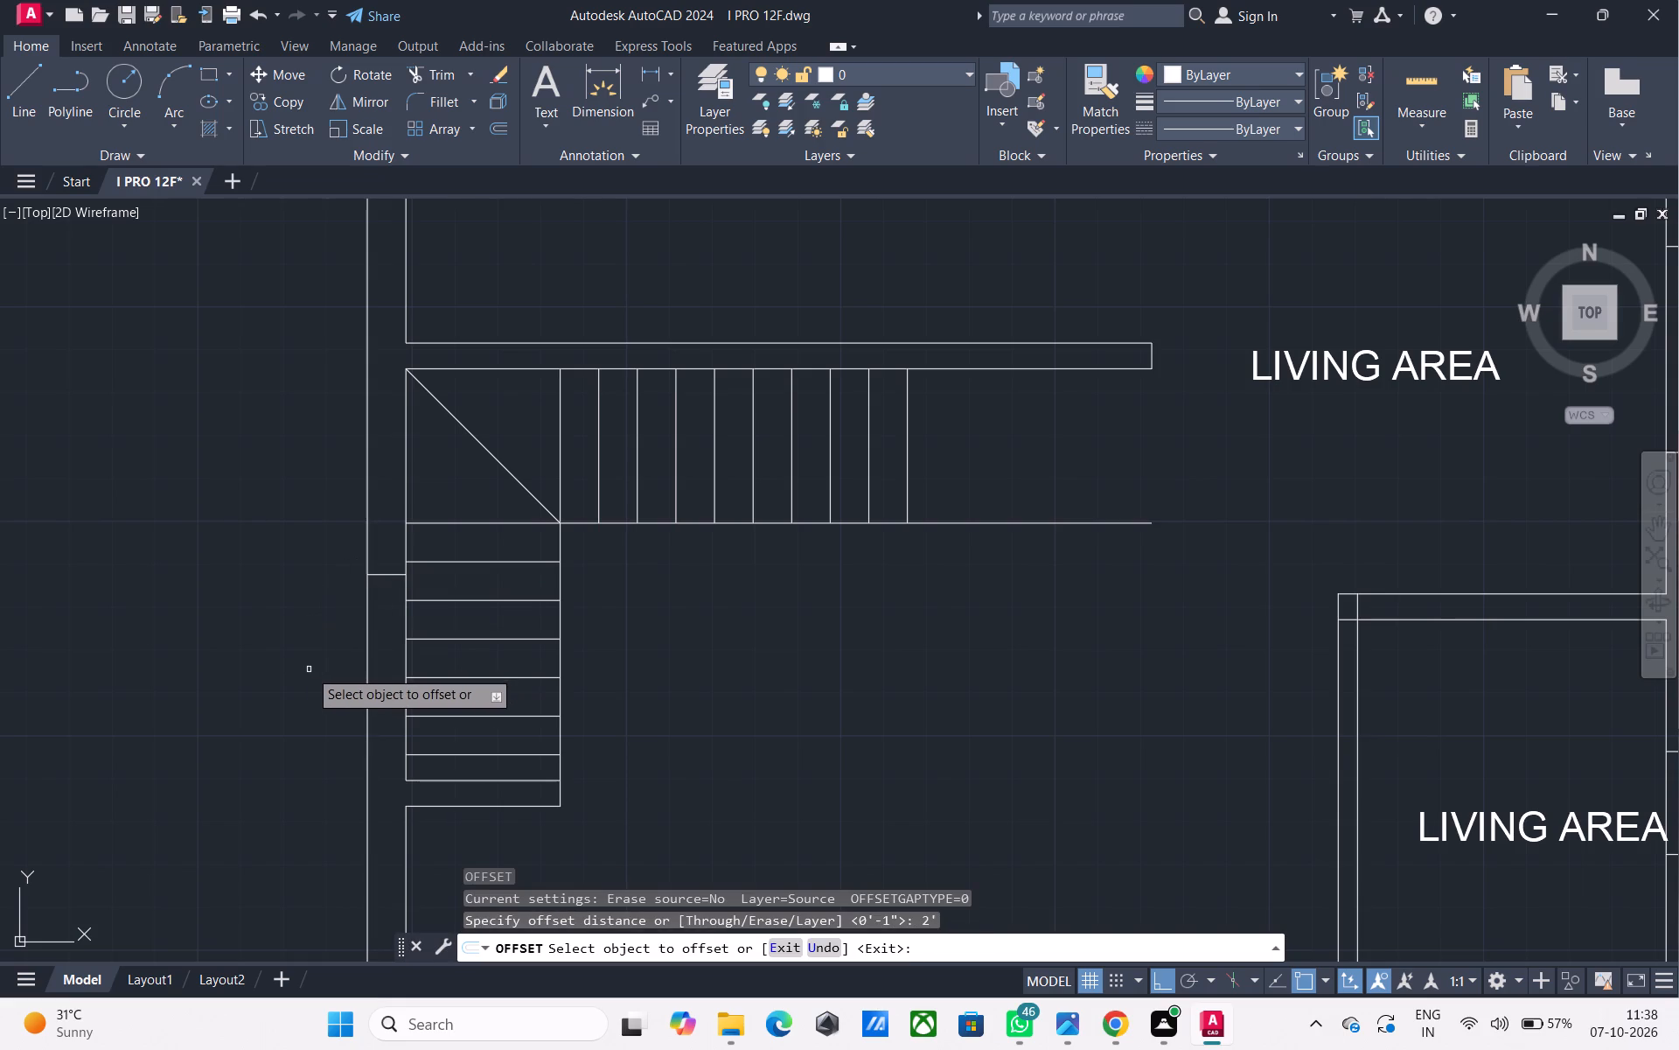
click(398, 577)
click(387, 431)
click(382, 574)
click(413, 754)
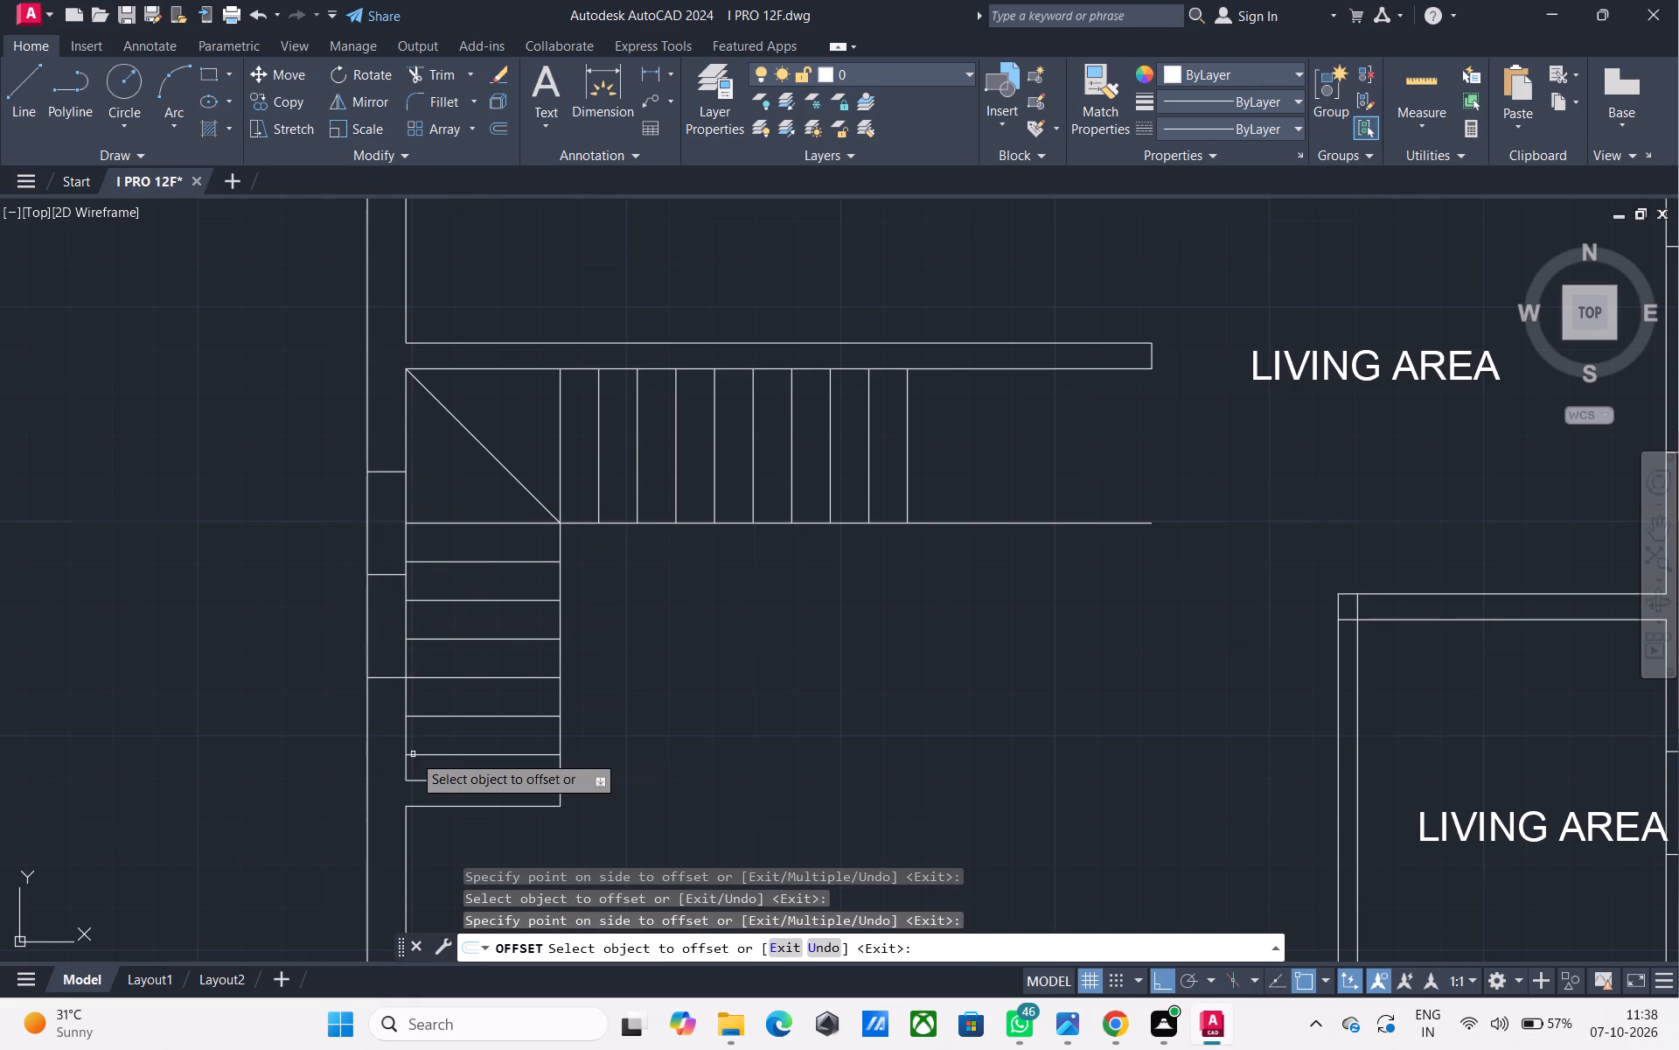
key(Escape)
Trim away the original middle line between the two window jambs in the left outer wall beside the staircase.
key(t)
text(R)
key(space)
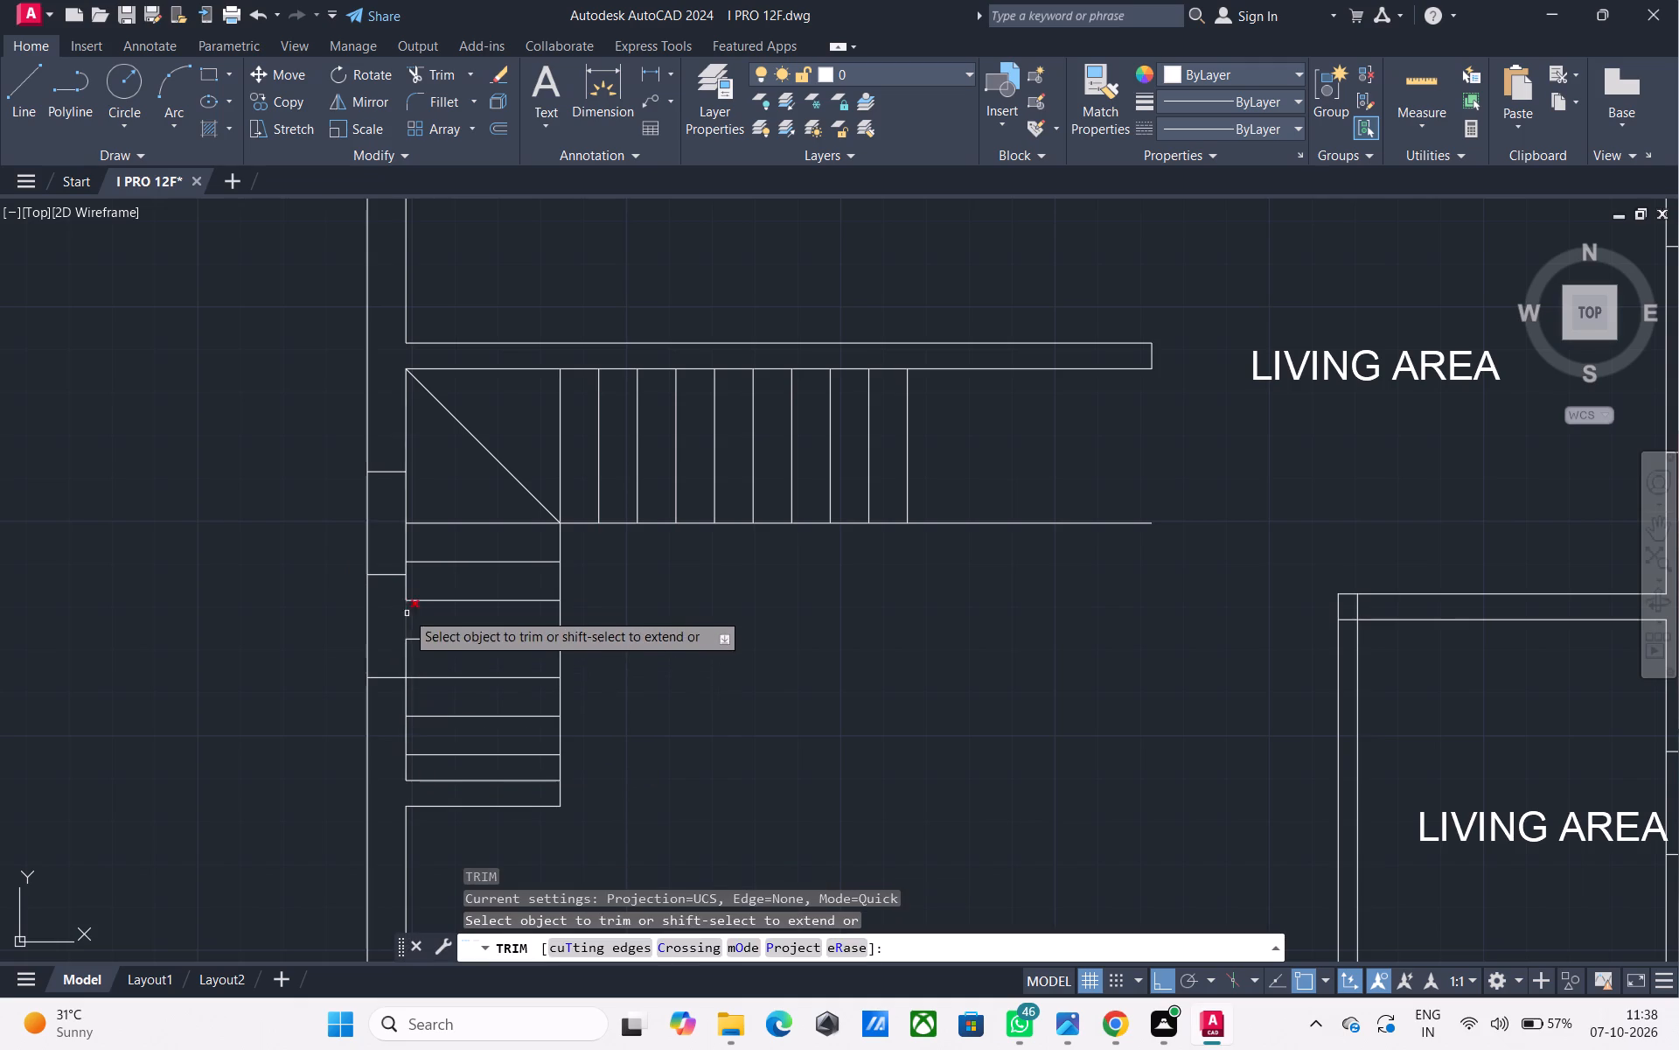
click(391, 593)
click(387, 547)
key(Escape)
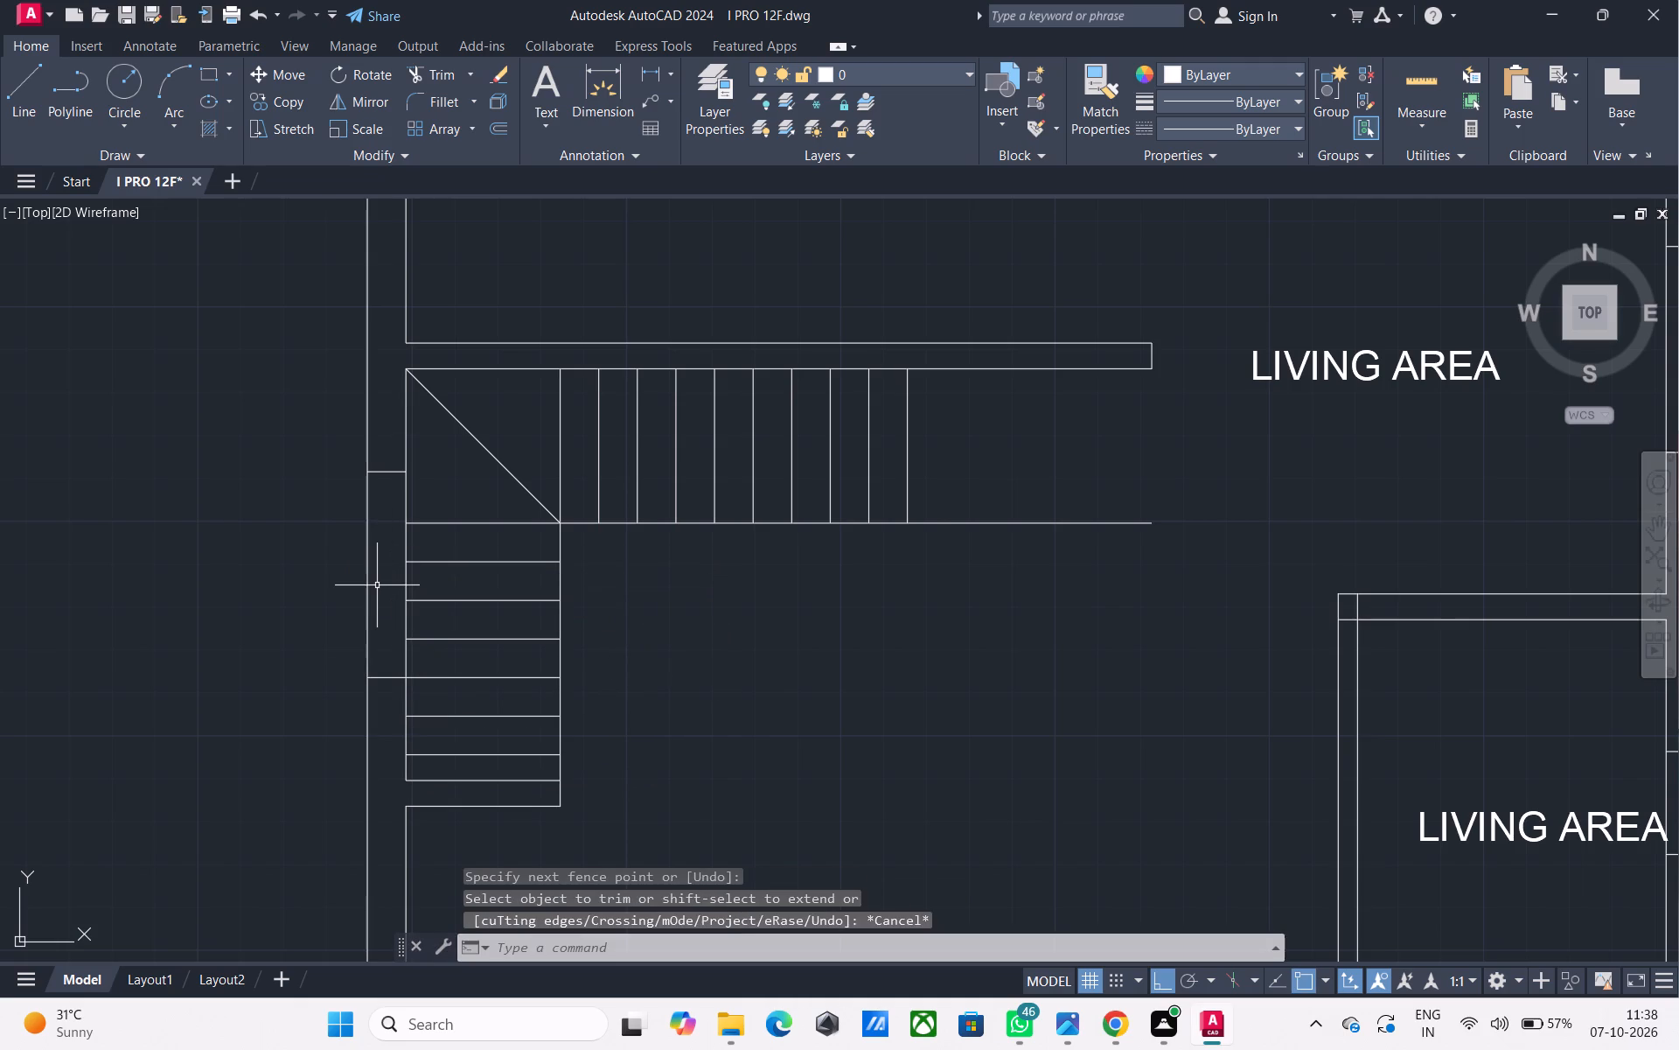
Draw a vertical centre line between the midpoints of the two staircase window jambs.
text(L)
key(space)
click(388, 477)
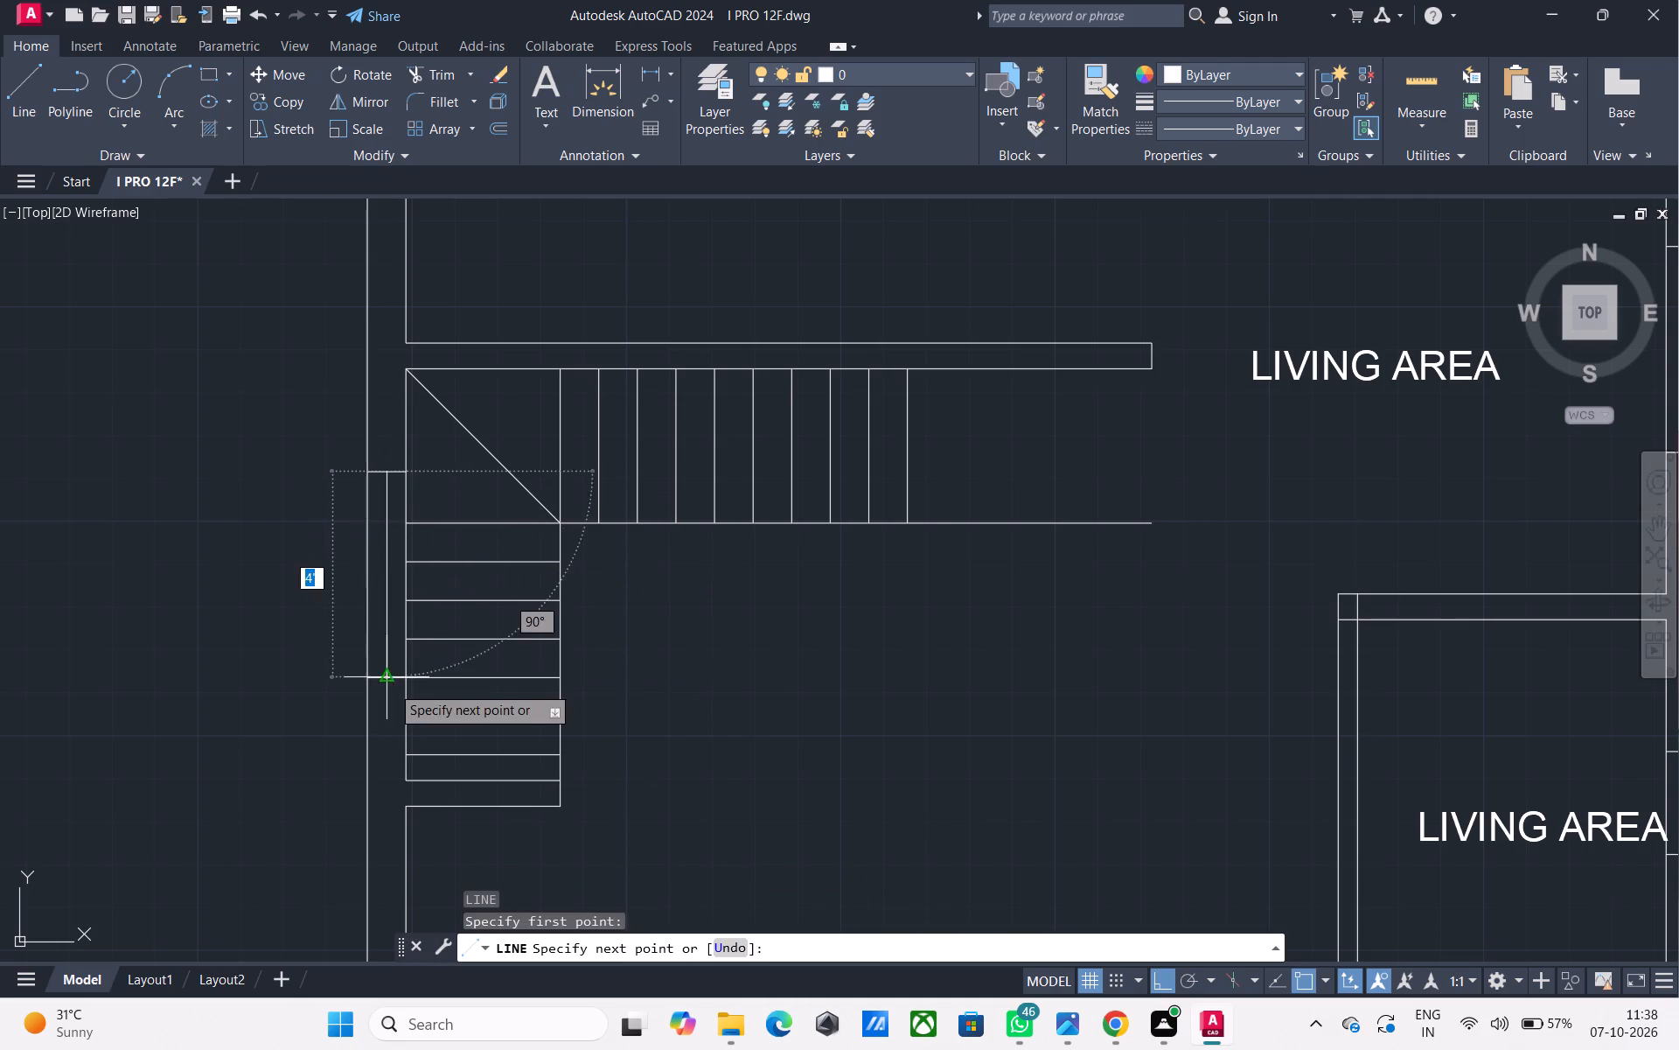
click(388, 675)
key(Escape)
Offset the staircase window's vertical centre line by 1" to both sides.
text(O)
key(space)
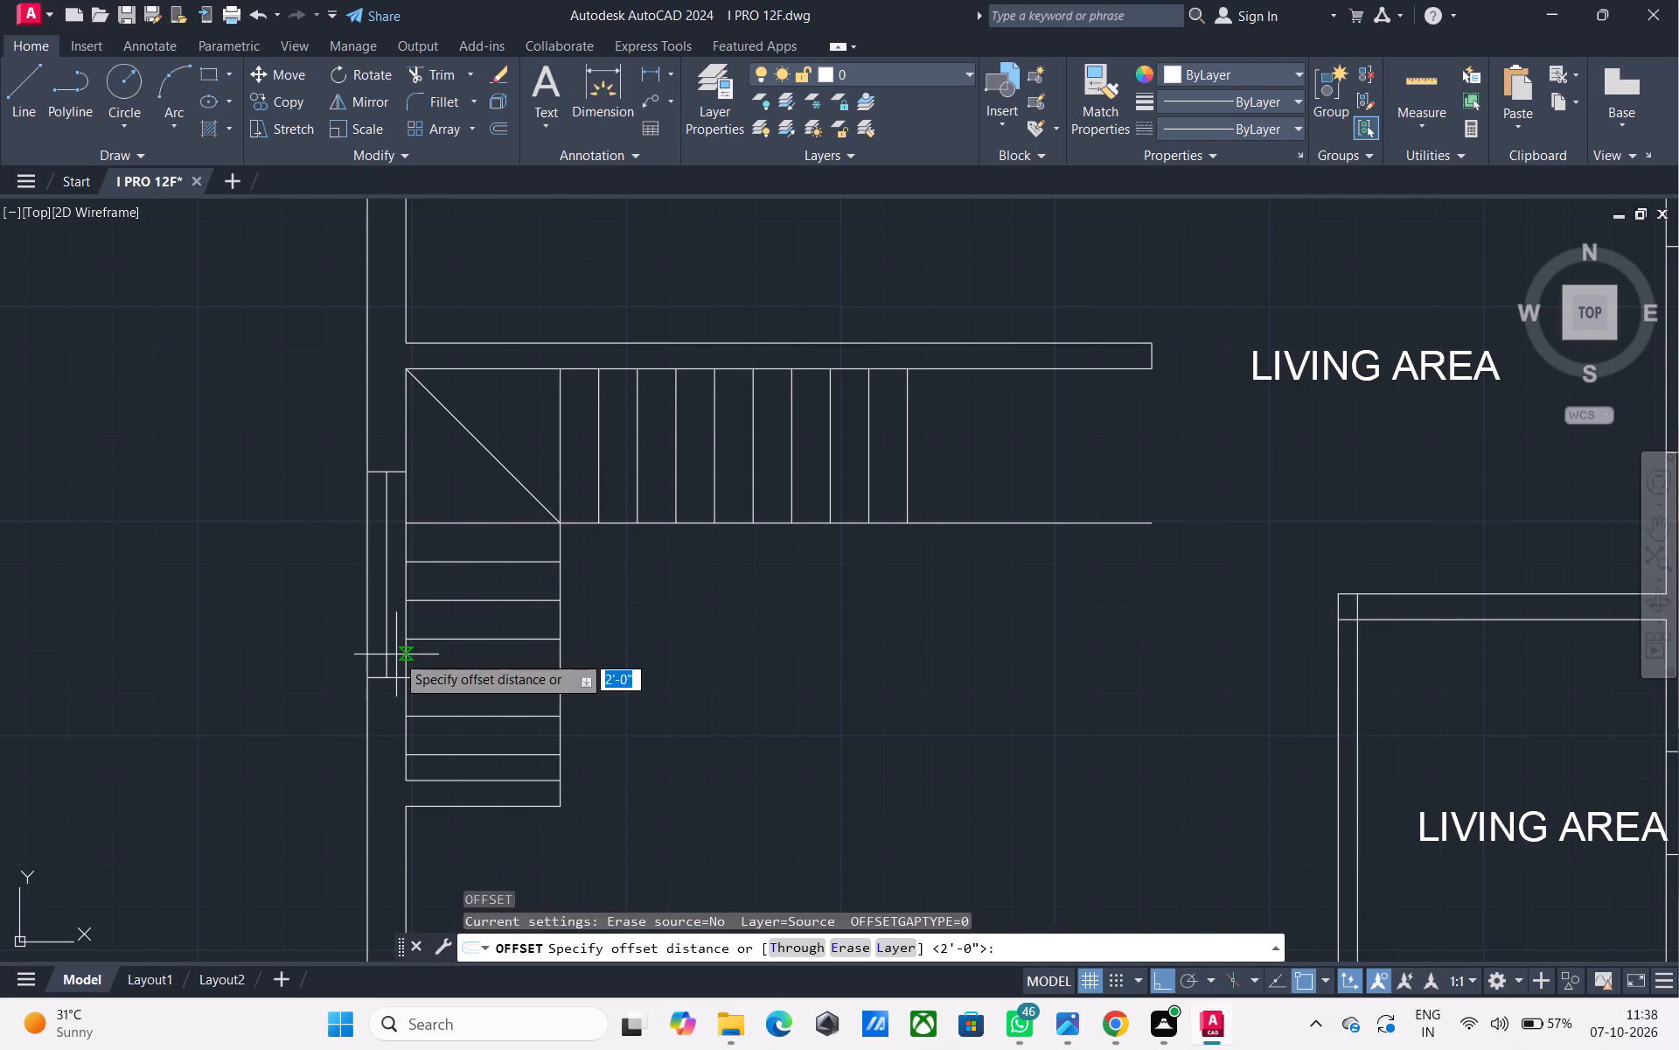
text(1")
key(Return)
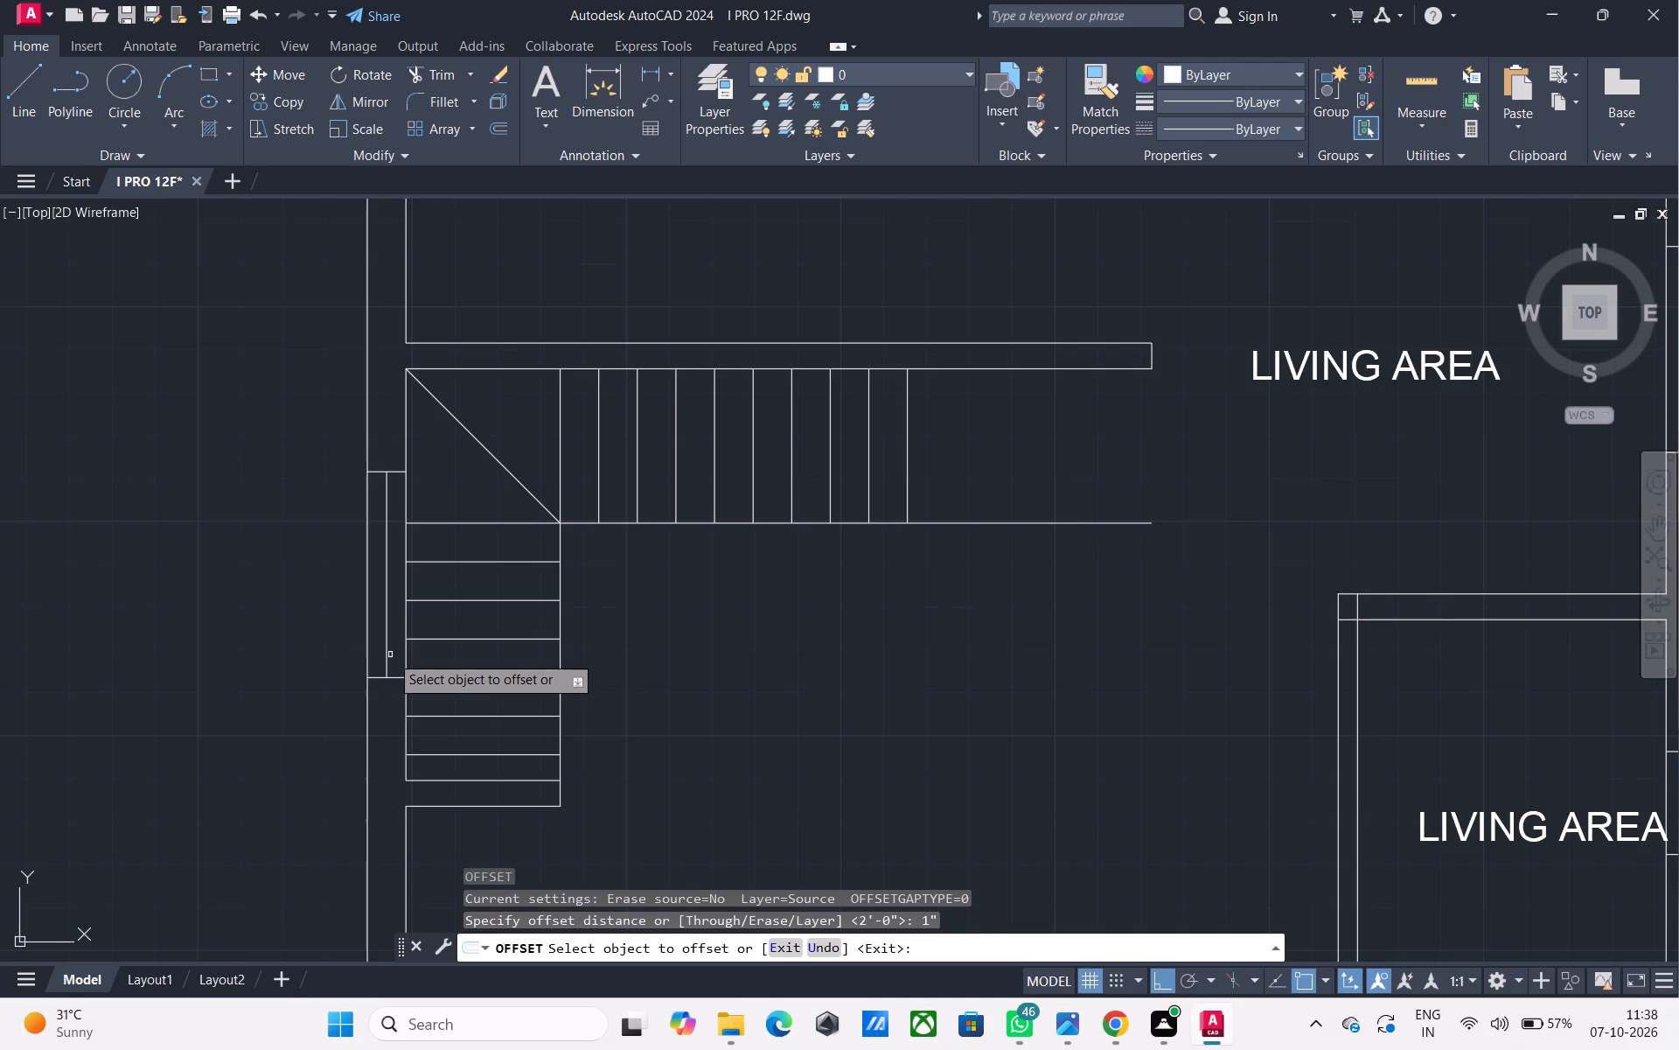
scroll(390, 654, up, 1)
click(384, 655)
click(340, 662)
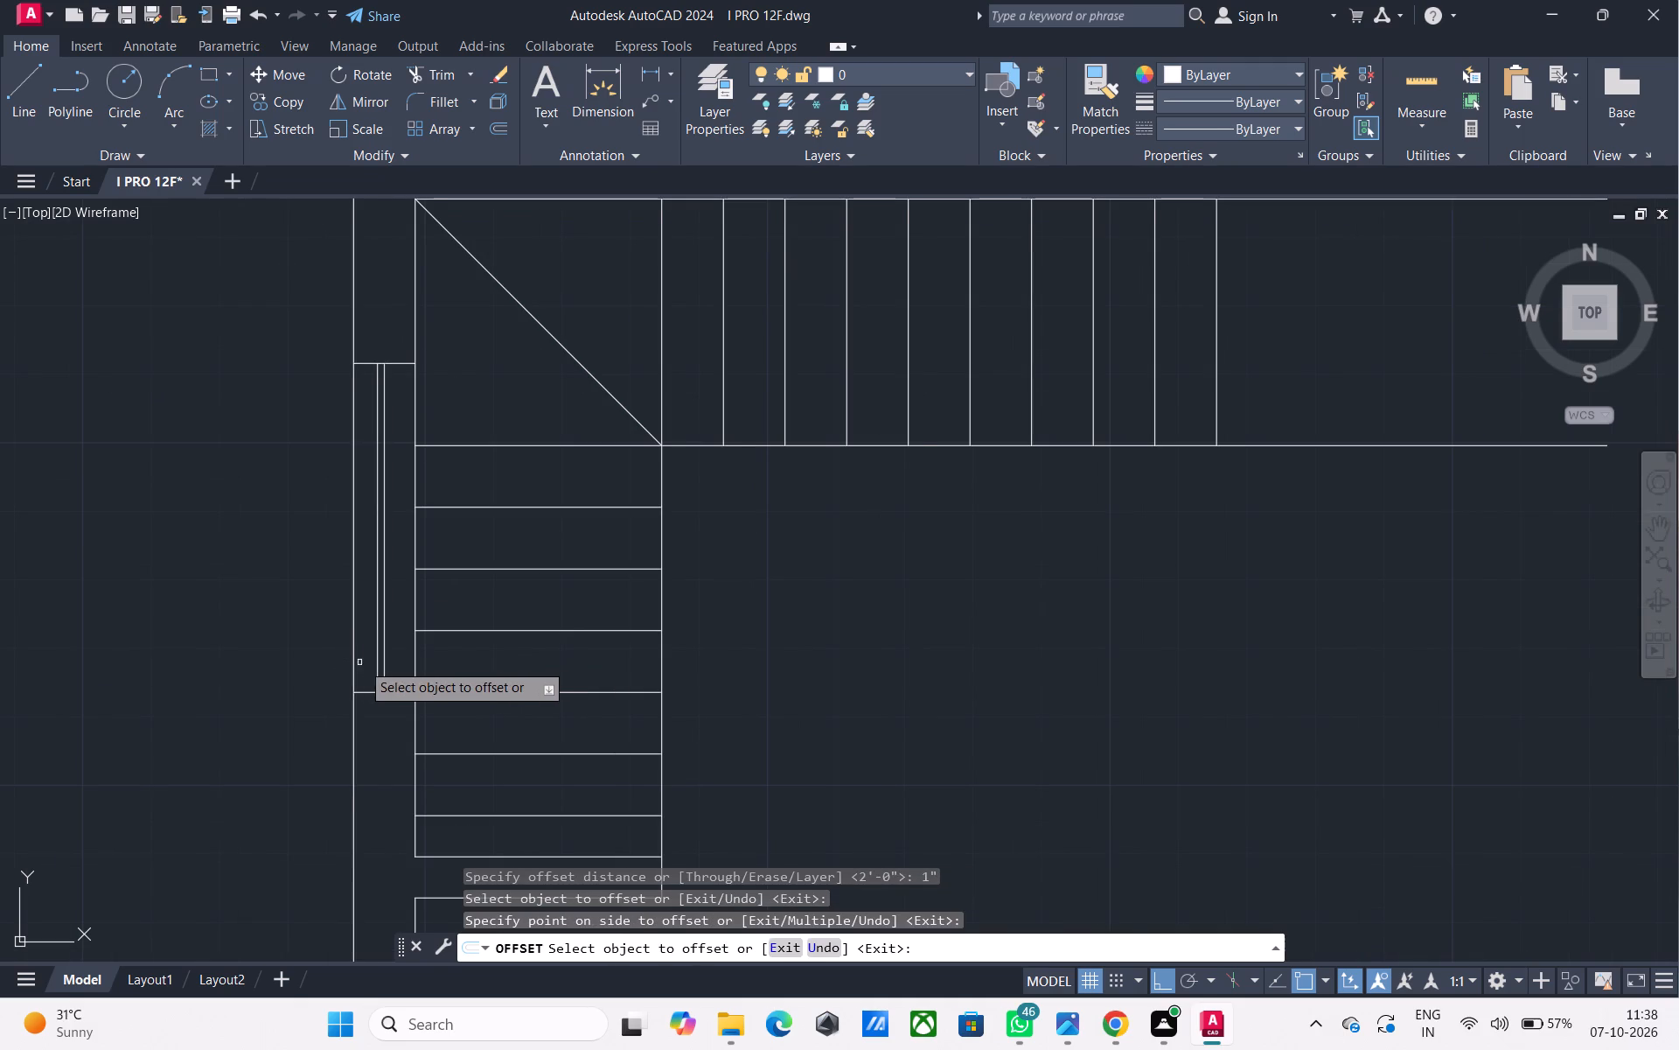
click(385, 662)
drag(515, 664, 591, 673)
key(Escape)
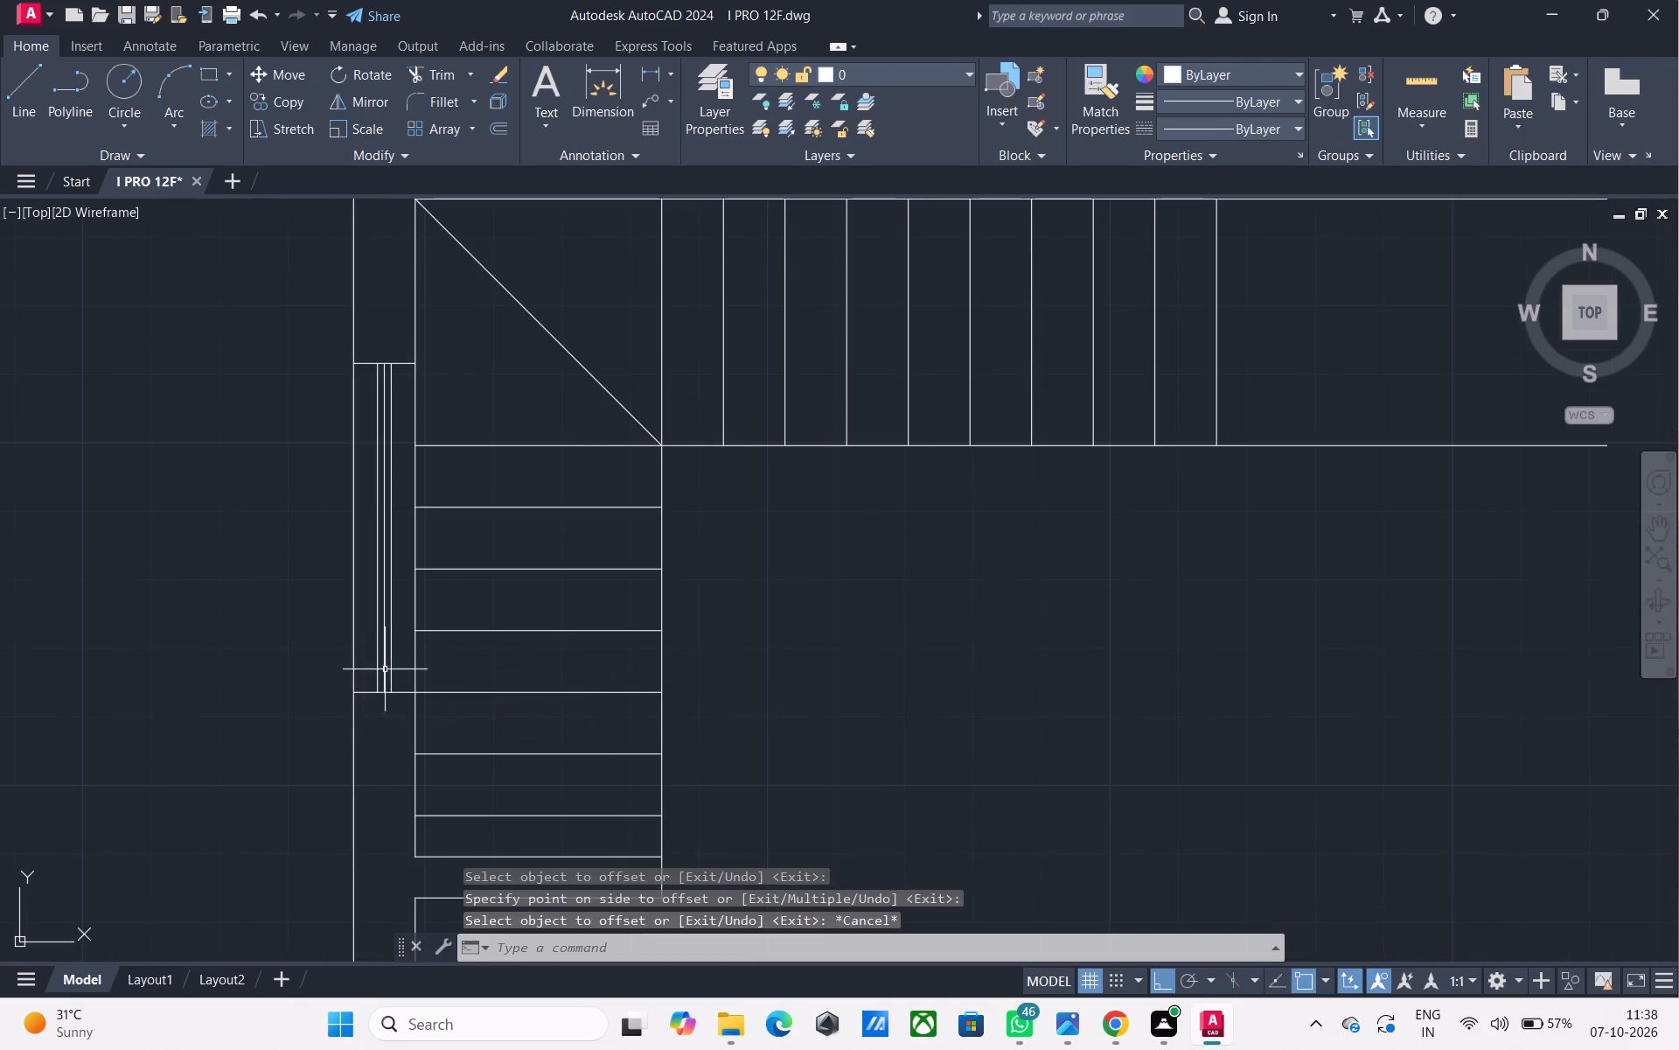
Delete the staircase window's original centre line, keeping the two offset lines.
scroll(387, 669, up, 3)
click(375, 665)
key(Delete)
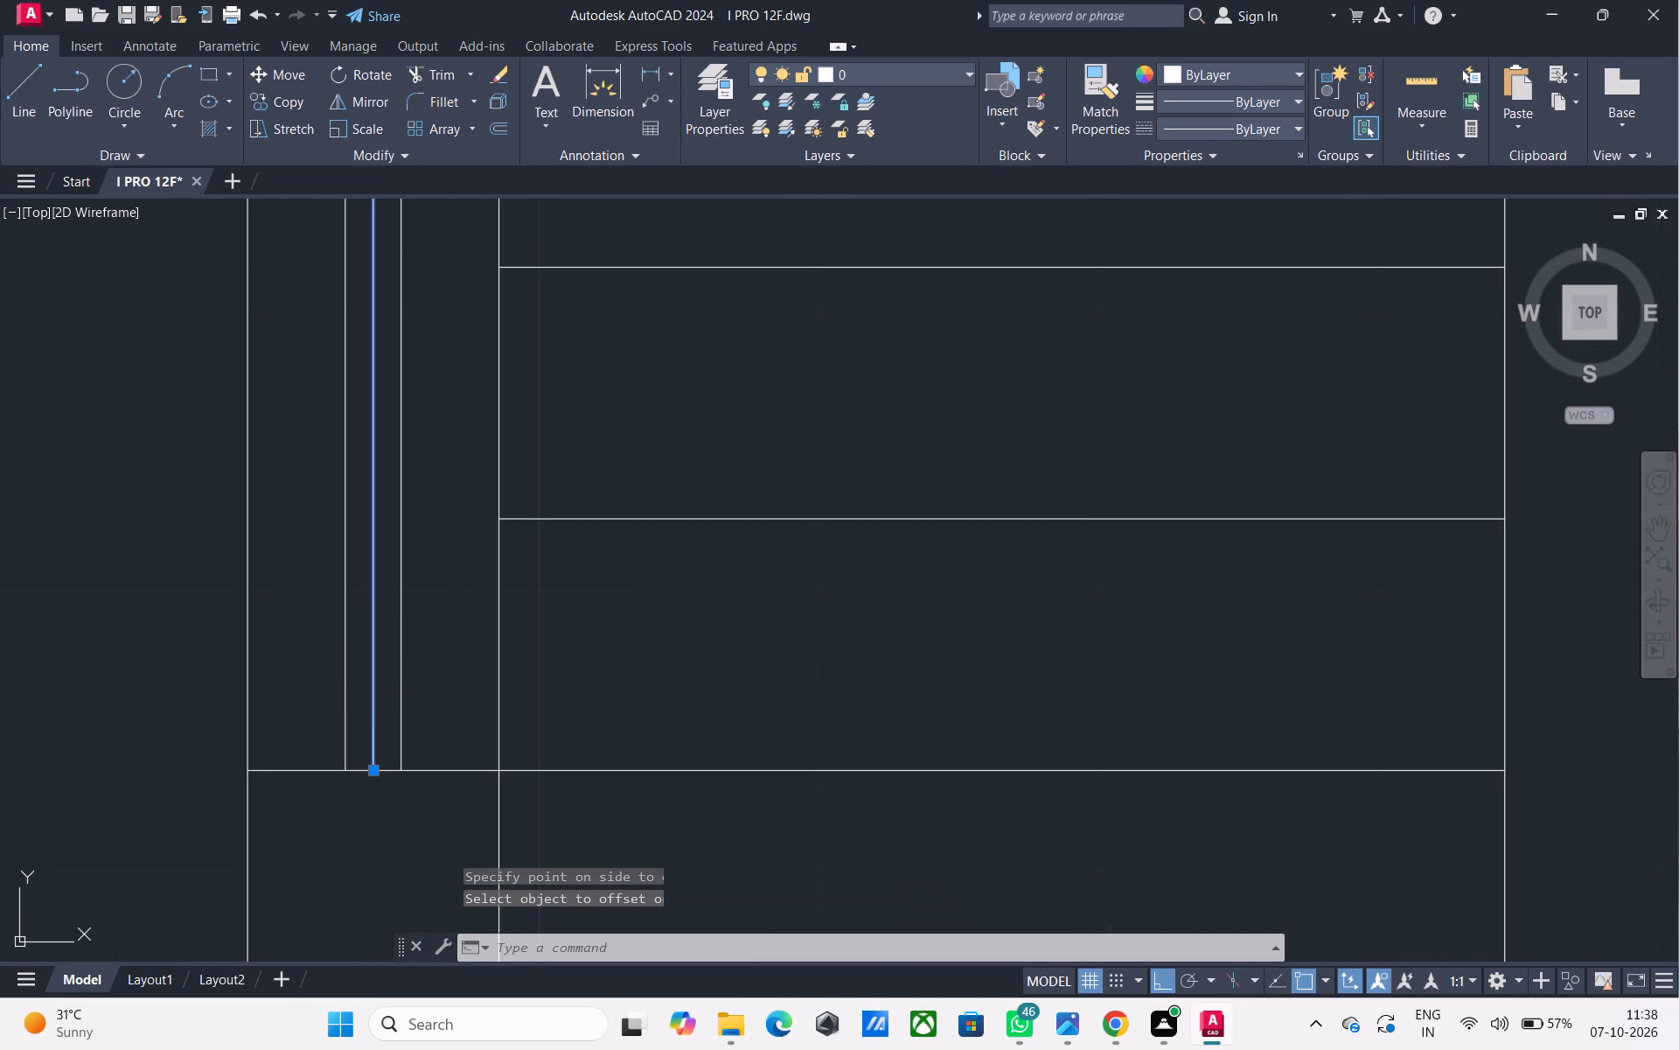
Trim the overlapping wall lines where the short stub of the lower windowed partition meets the central vertical wall.
scroll(380, 668, down, 4)
middle_drag(403, 673, 377, 708)
scroll(382, 706, down, 1)
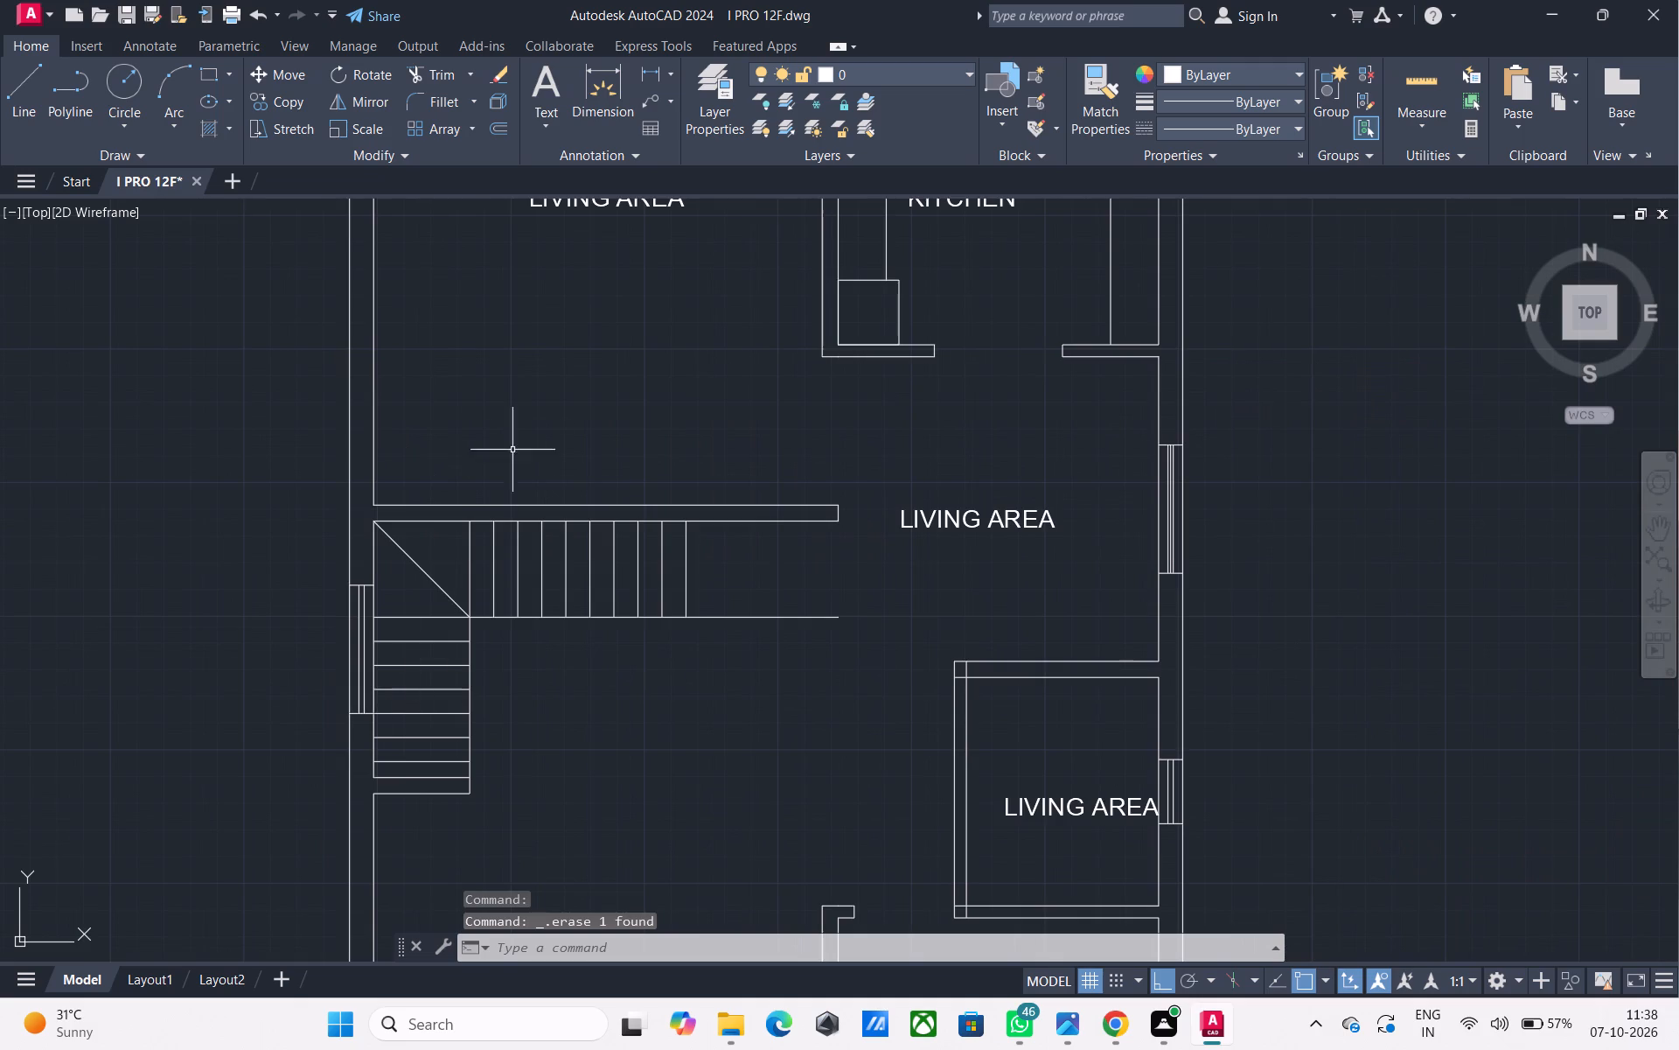
scroll(533, 427, down, 2)
middle_drag(540, 431, 493, 428)
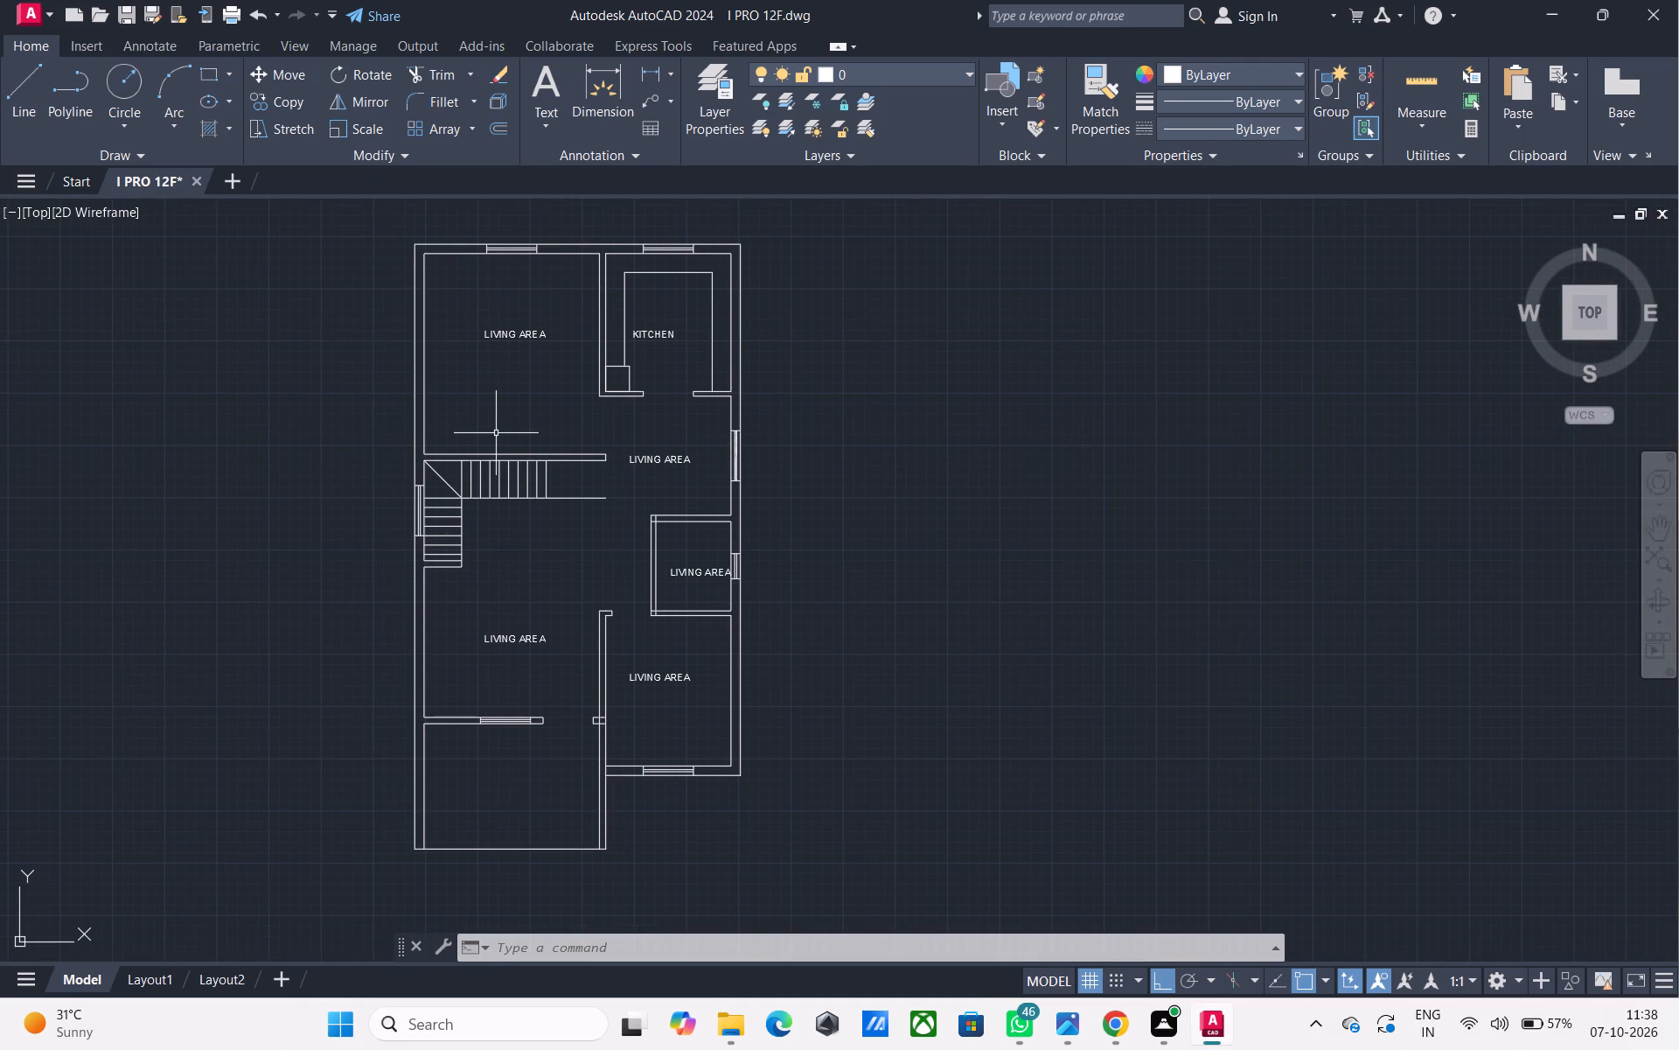
middle_drag(496, 434, 496, 481)
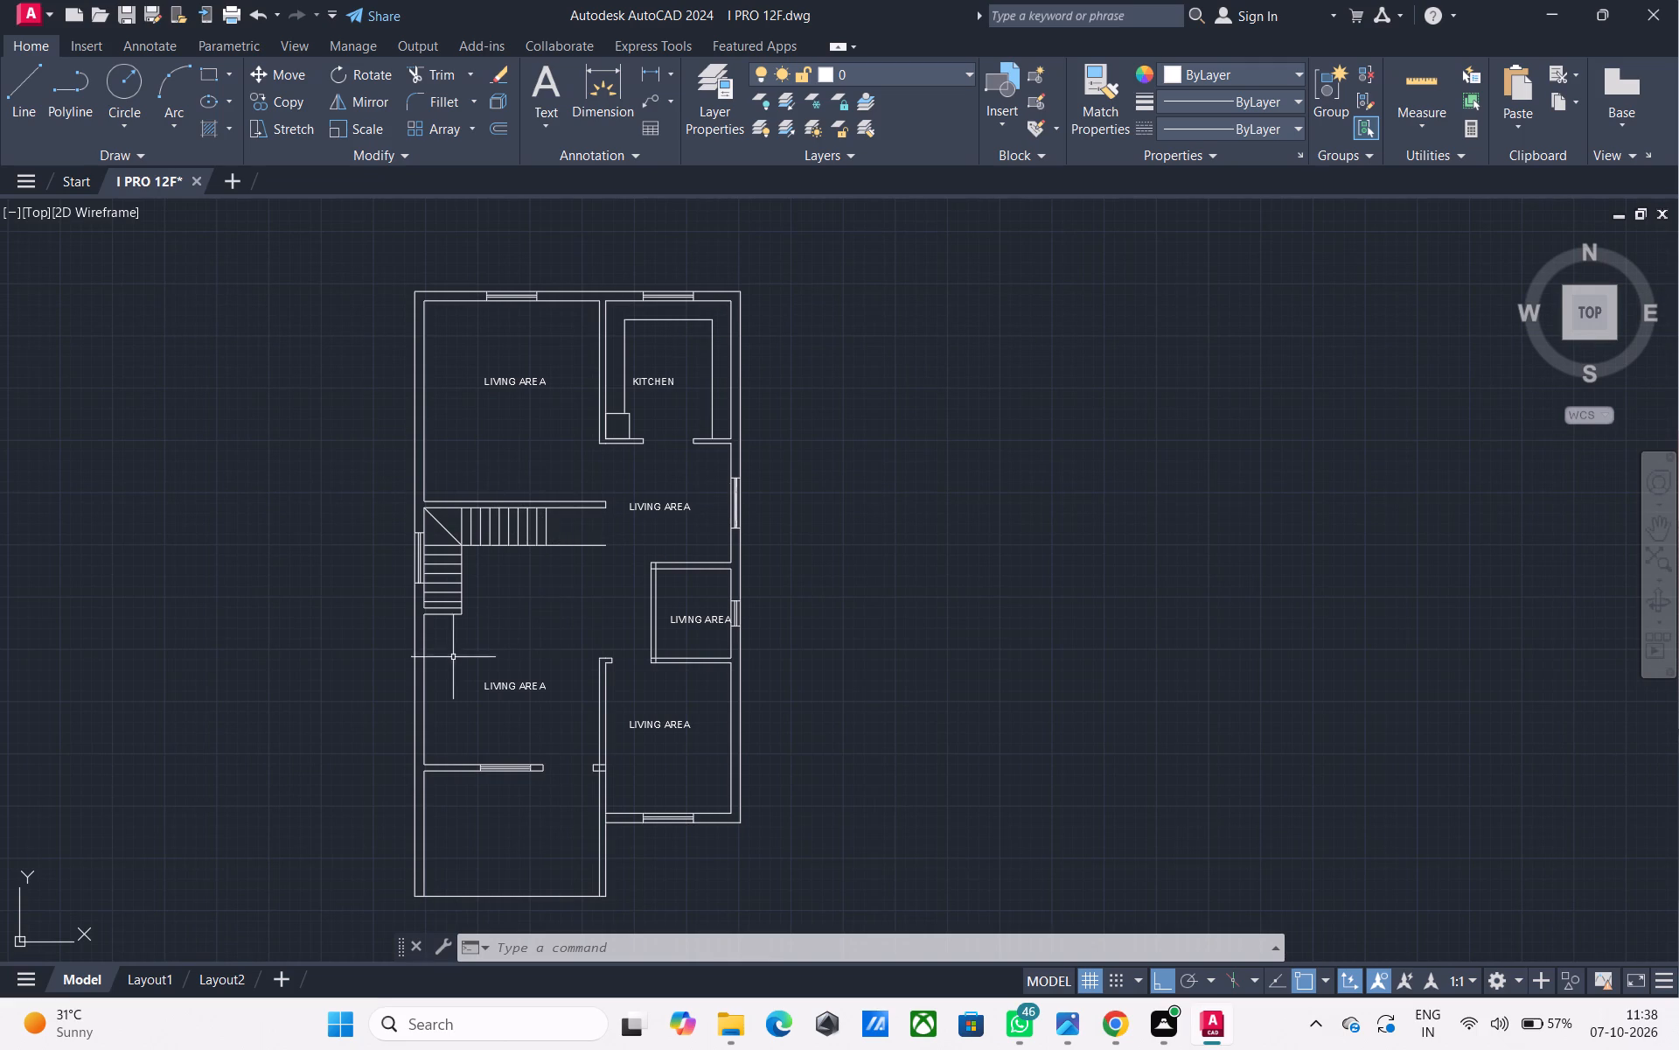
middle_drag(638, 783, 616, 768)
text(TR)
key(space)
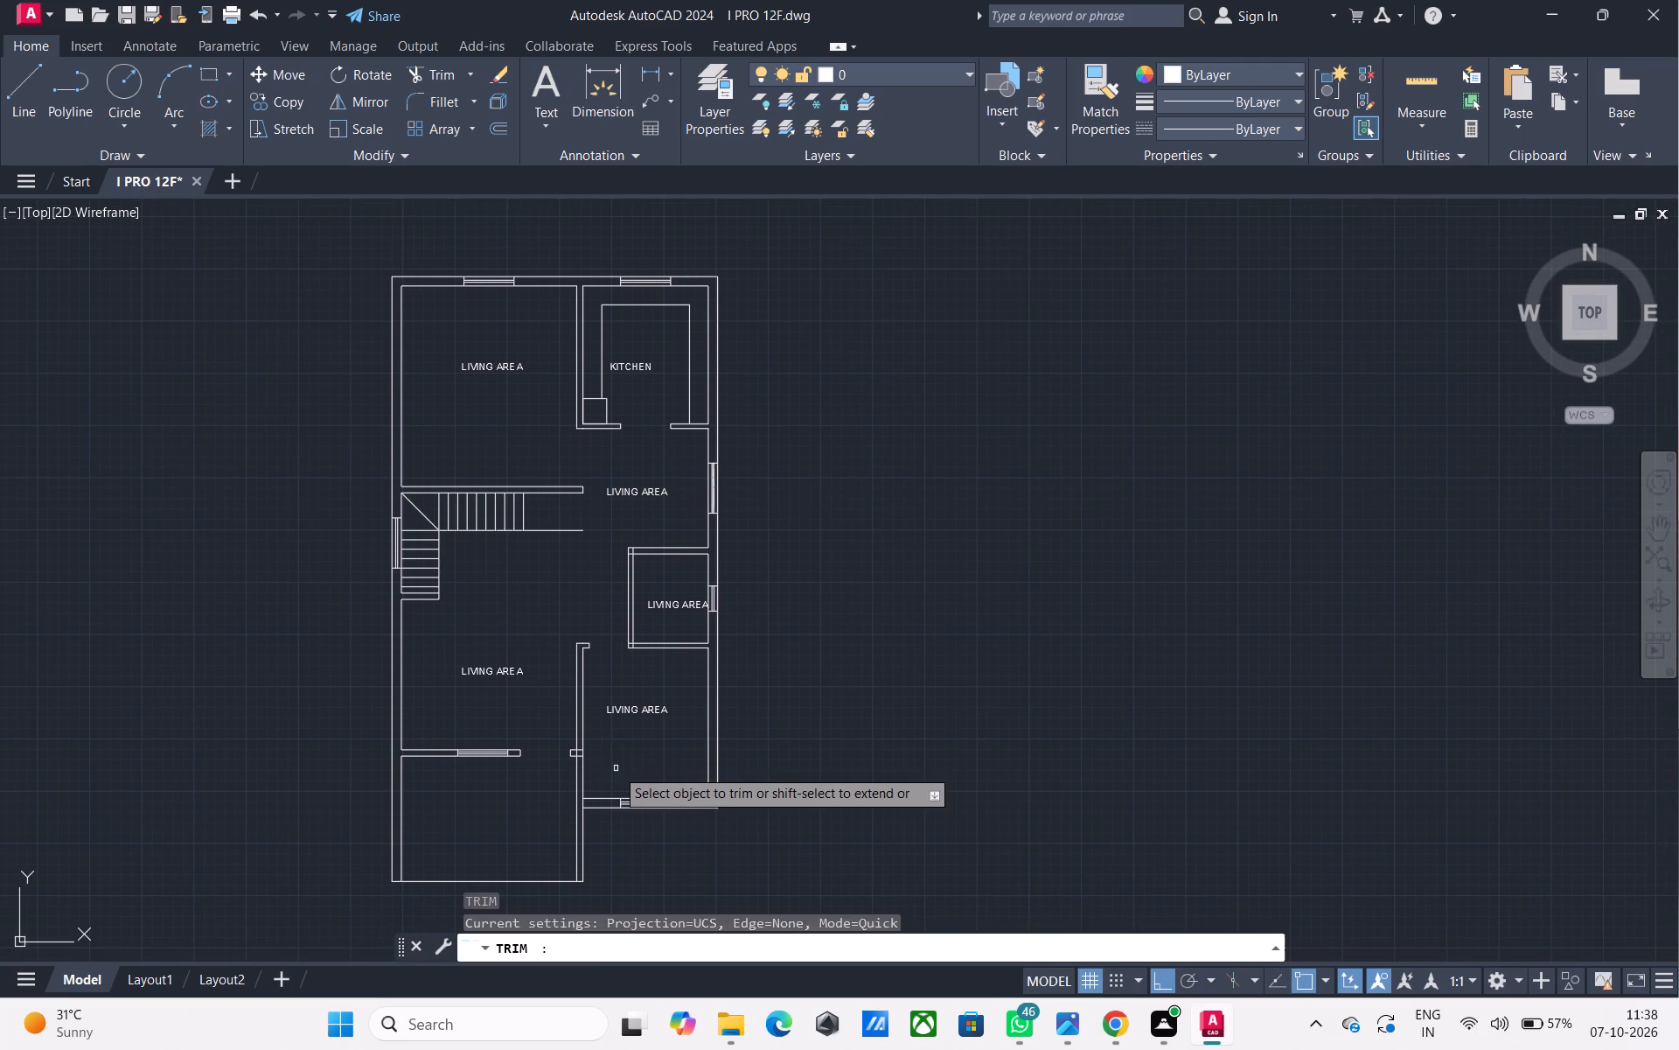
scroll(586, 753, up, 5)
drag(542, 759, 530, 760)
click(496, 757)
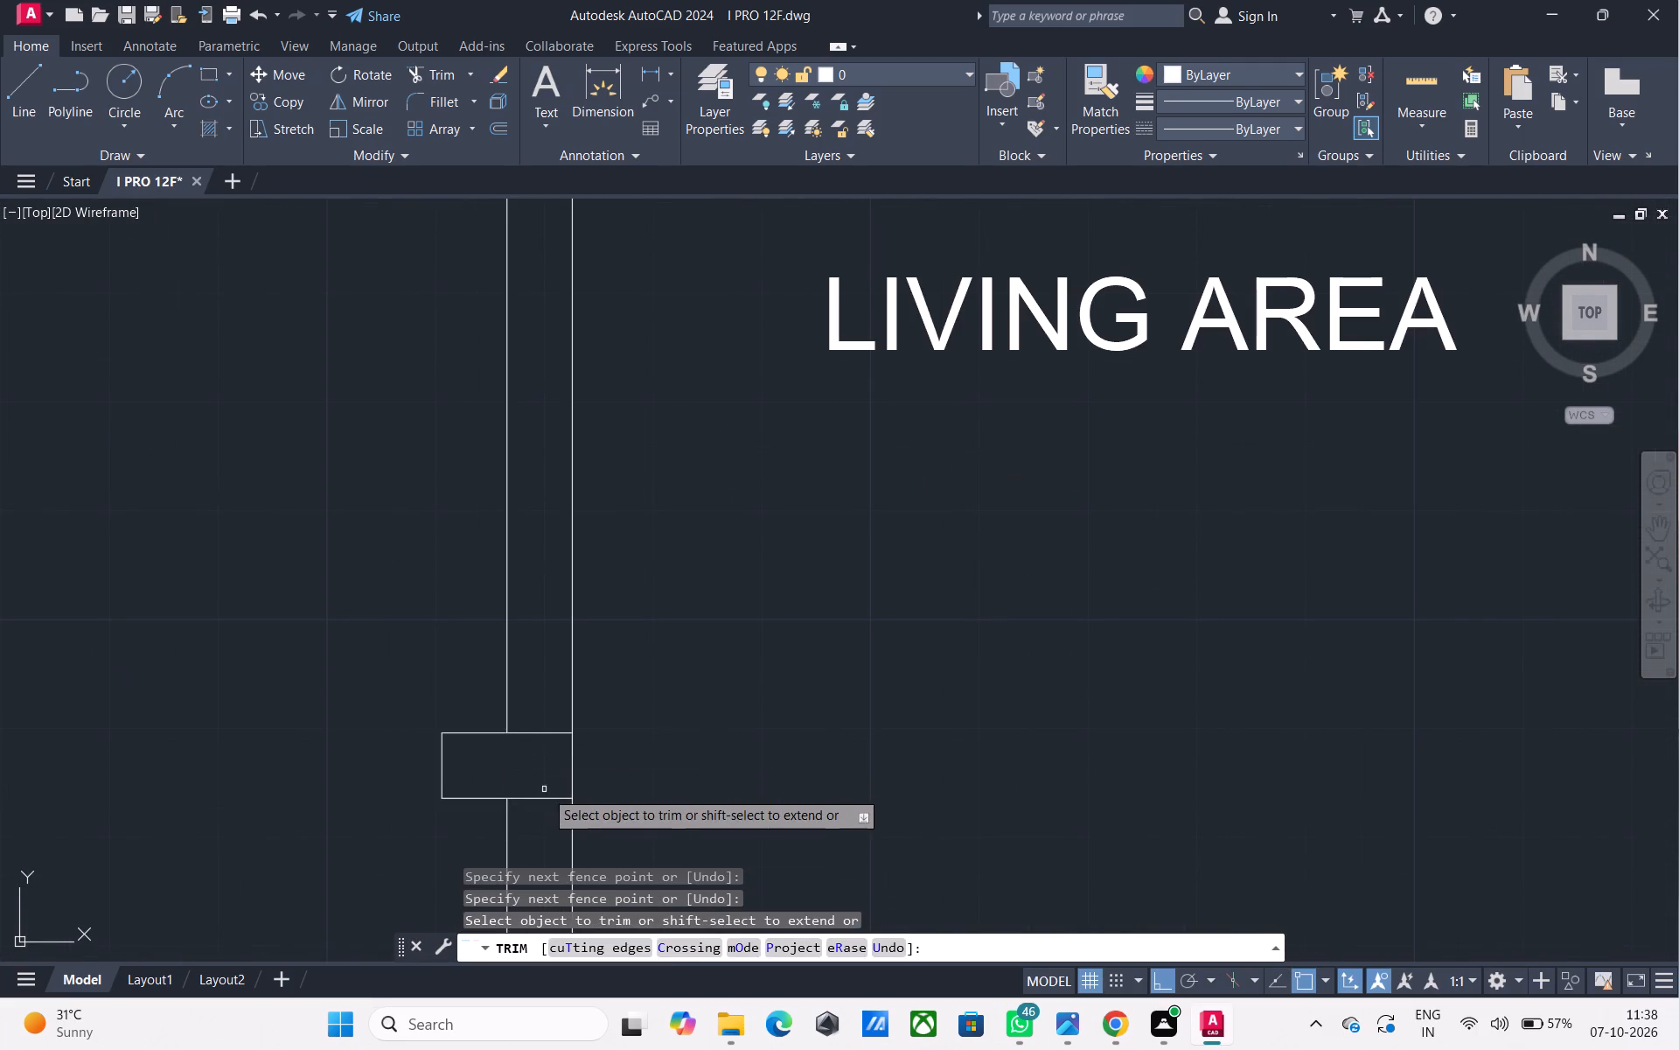
click(548, 817)
click(545, 701)
scroll(547, 714, down, 4)
middle_drag(610, 731, 623, 681)
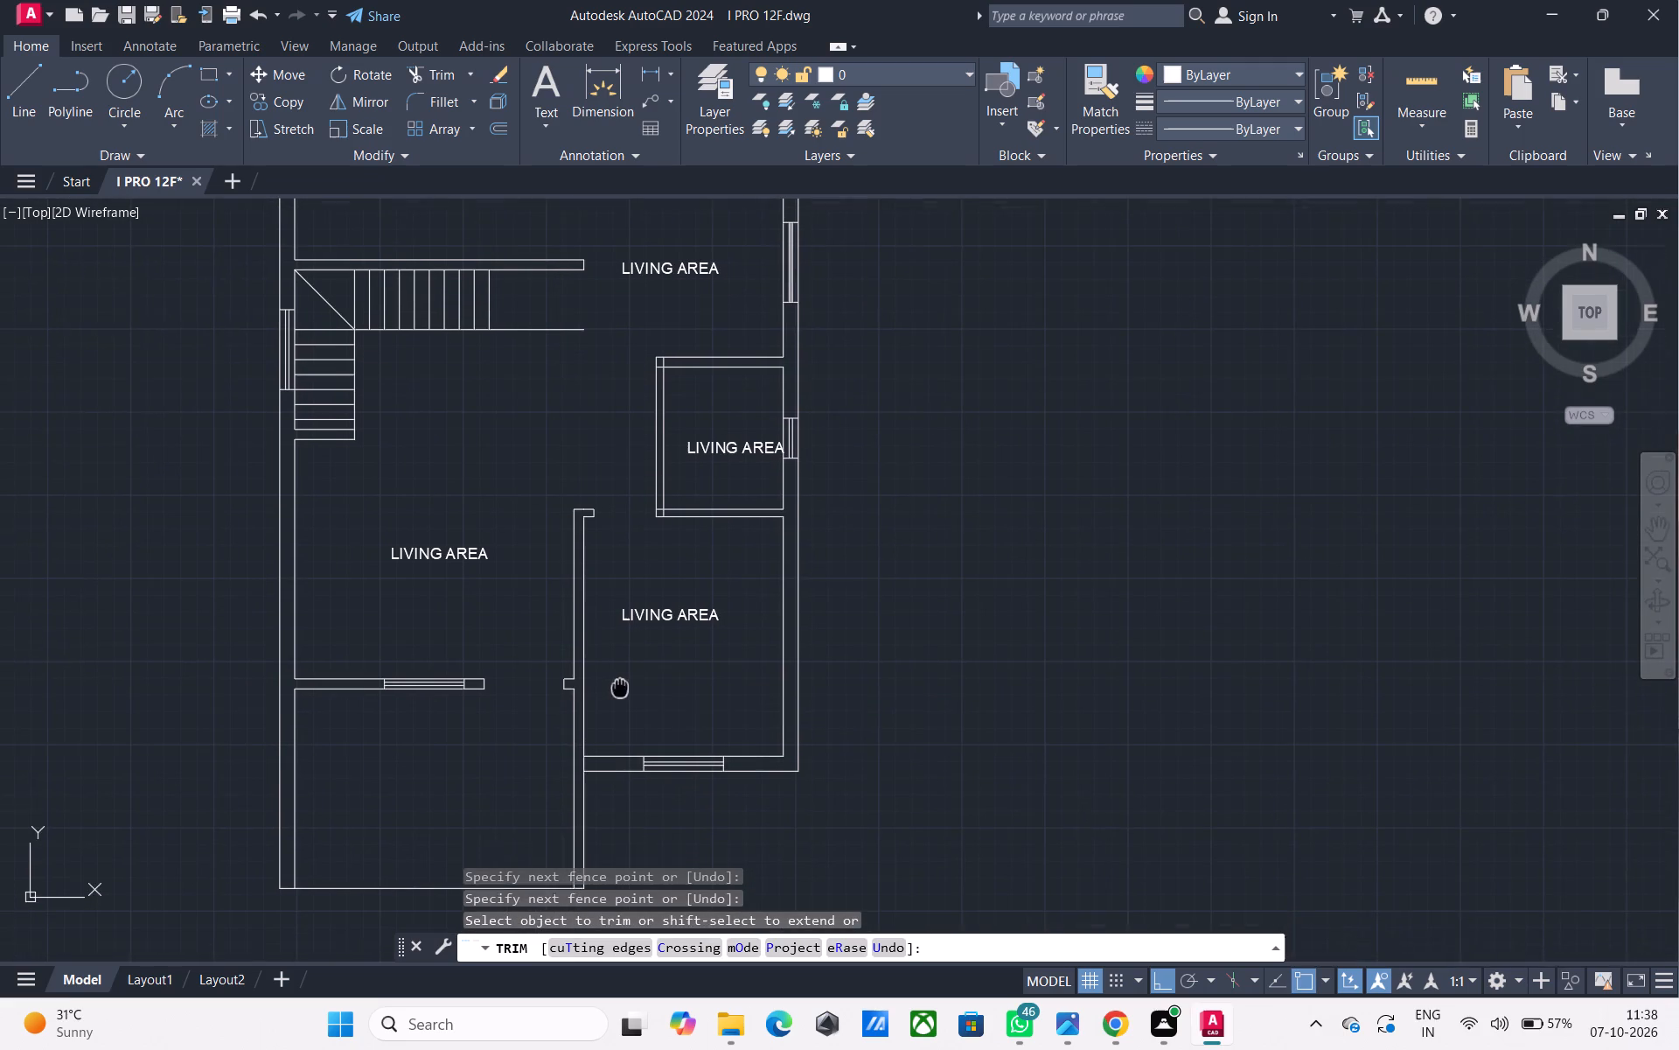
middle_drag(623, 681, 624, 681)
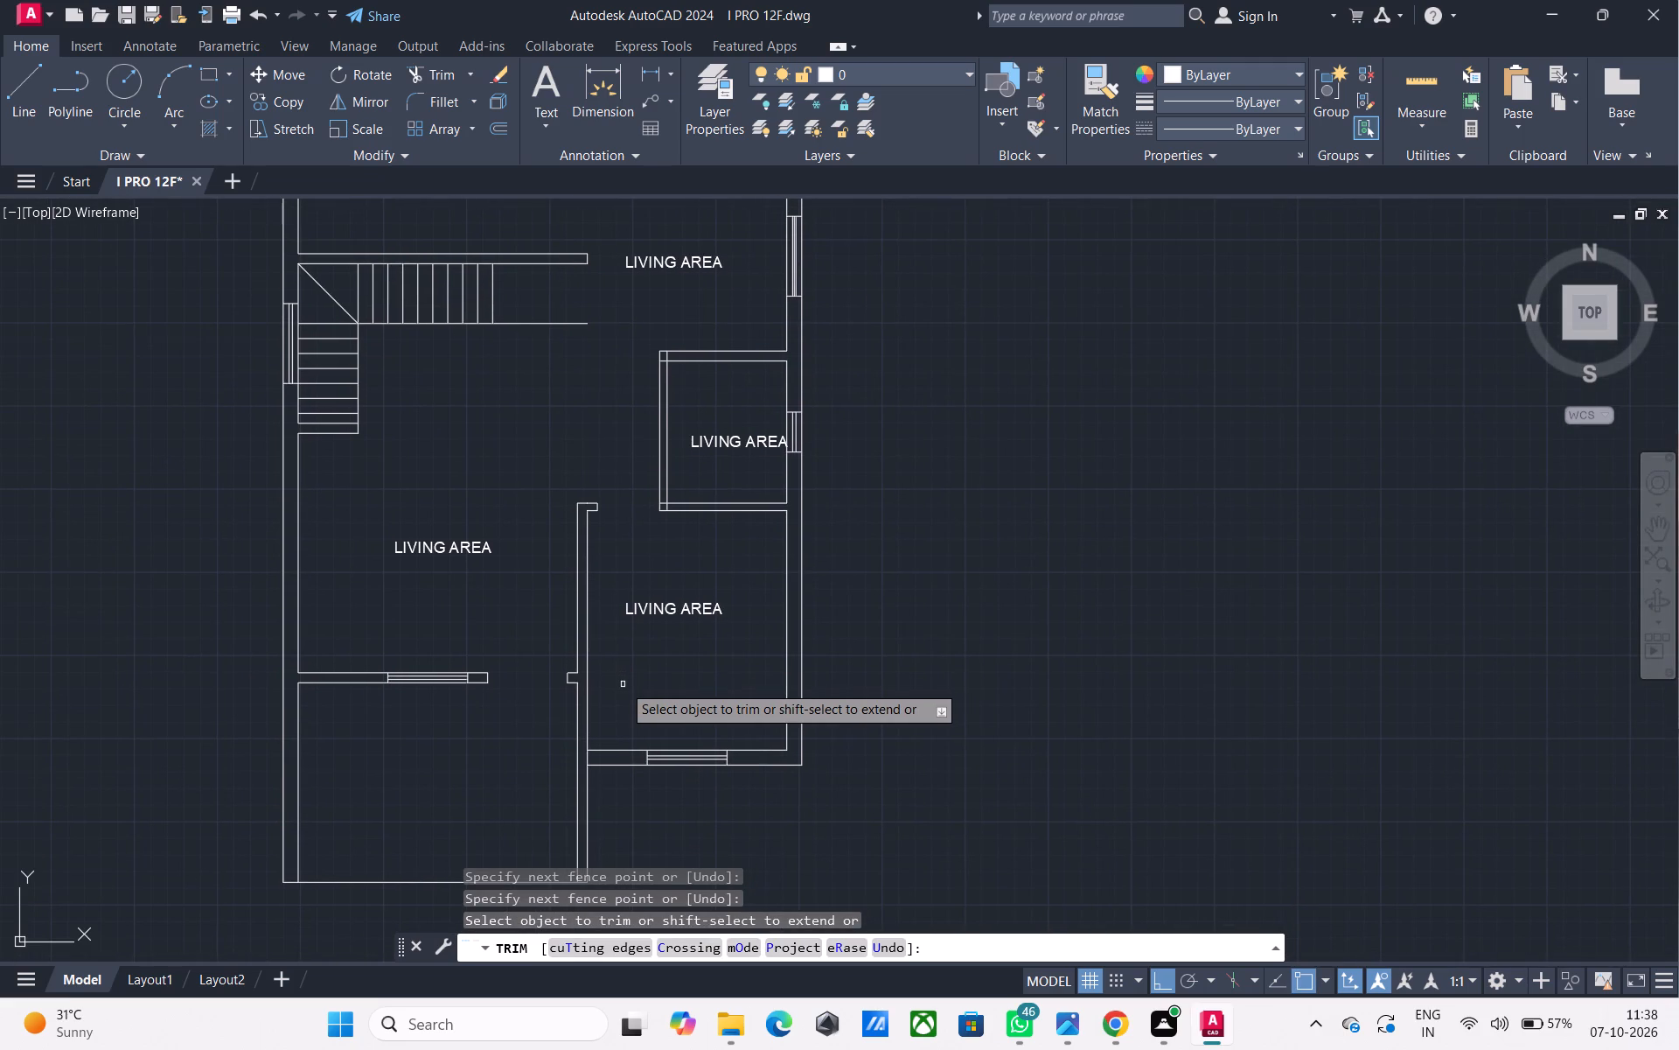
key(Escape)
Save the drawing.
key(ctrl+s)
Trim the staircase's lower edge line where it extends past the last tread of the horizontal flight.
middle_drag(547, 535, 547, 541)
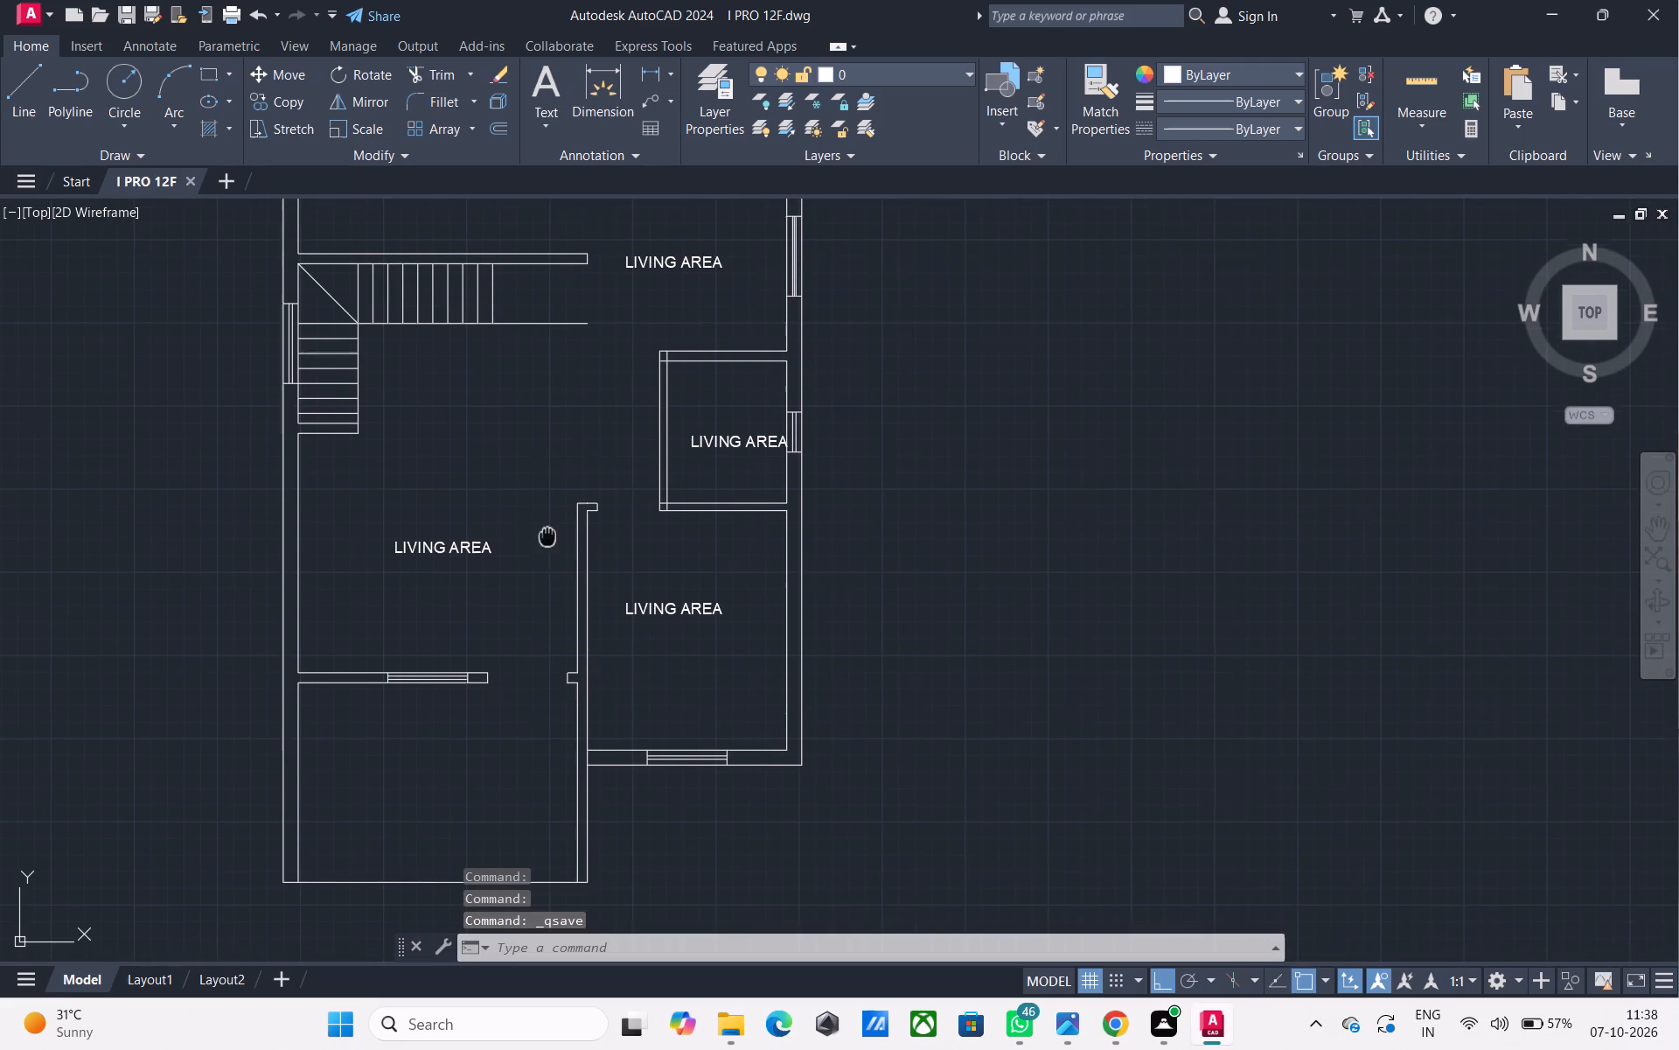
middle_drag(547, 541, 532, 771)
scroll(546, 704, down, 1)
middle_drag(555, 598, 560, 642)
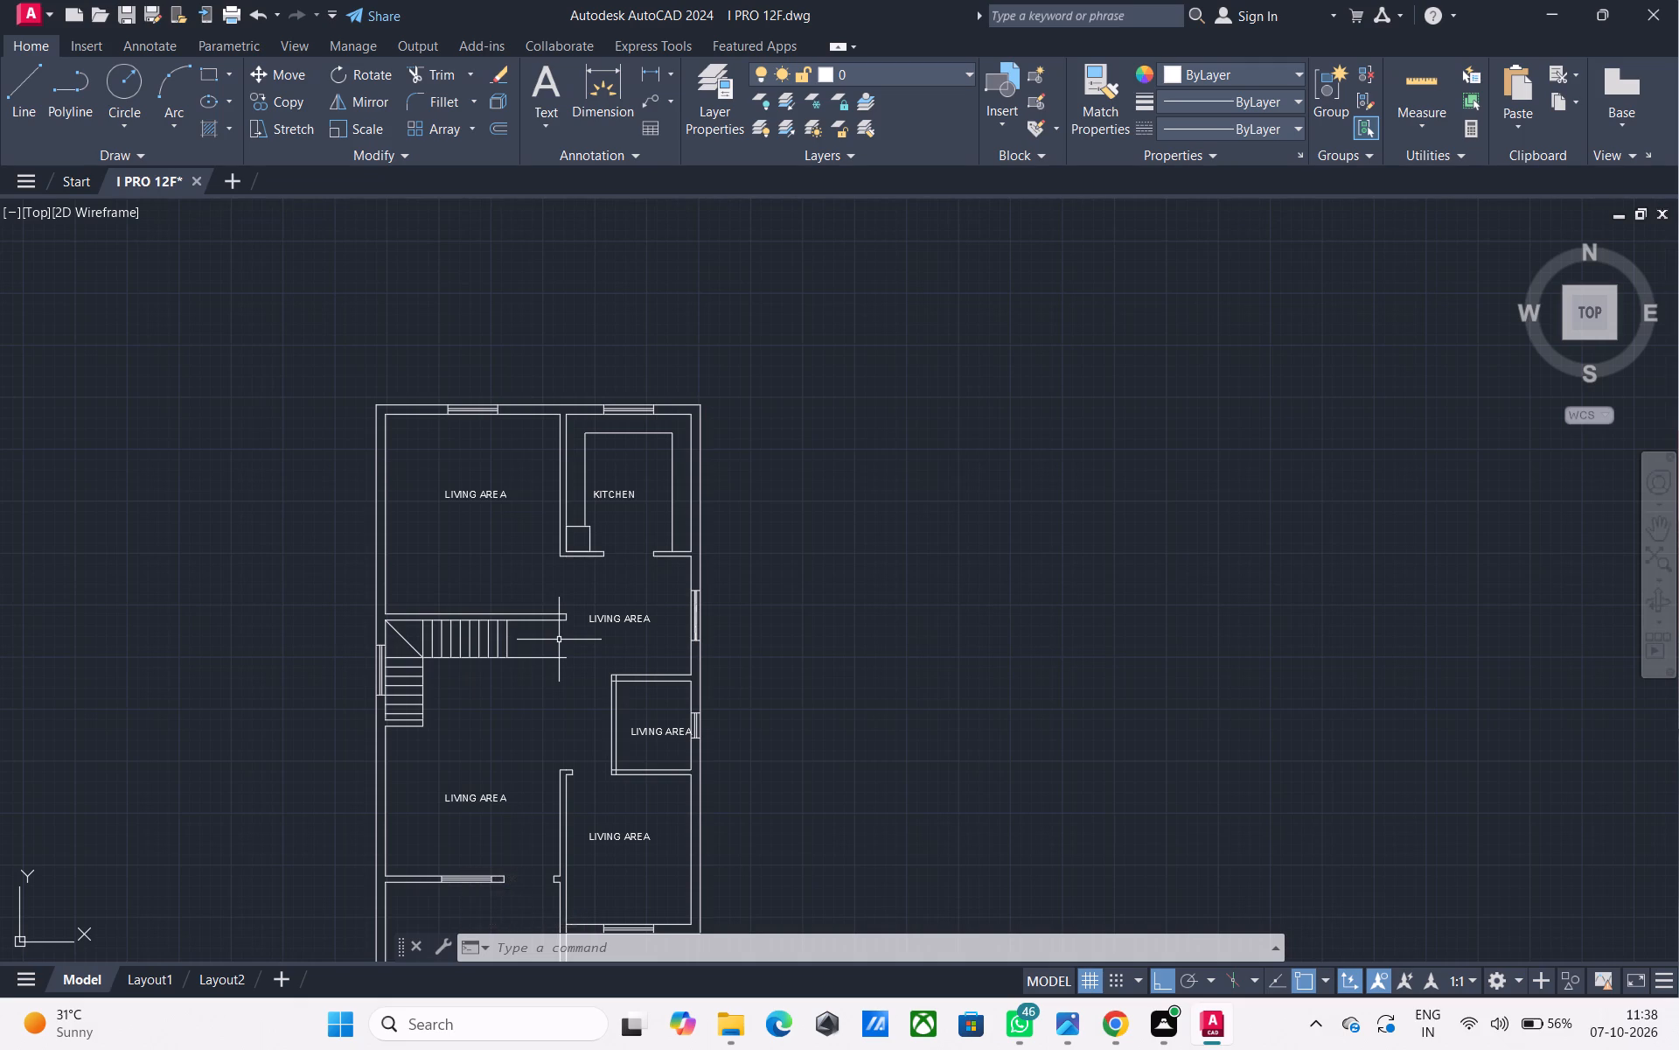
middle_drag(454, 604, 468, 571)
middle_drag(522, 610, 474, 578)
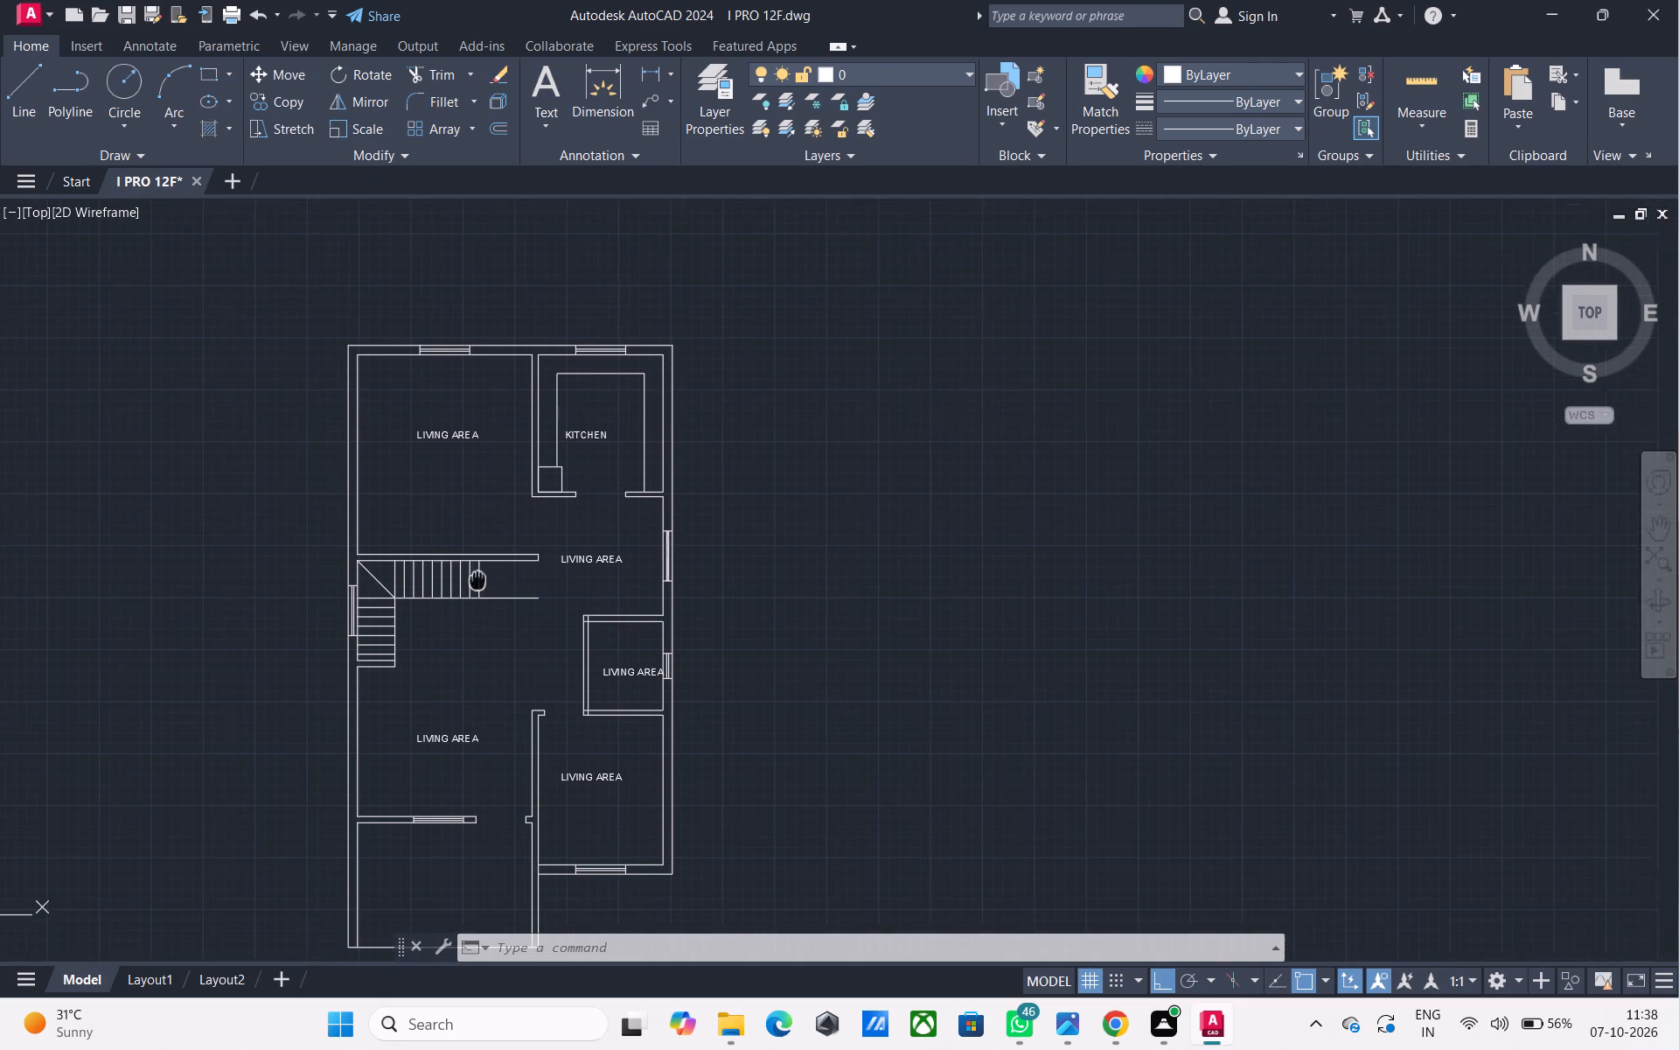
middle_drag(474, 578, 473, 578)
text(TR)
key(space)
click(501, 596)
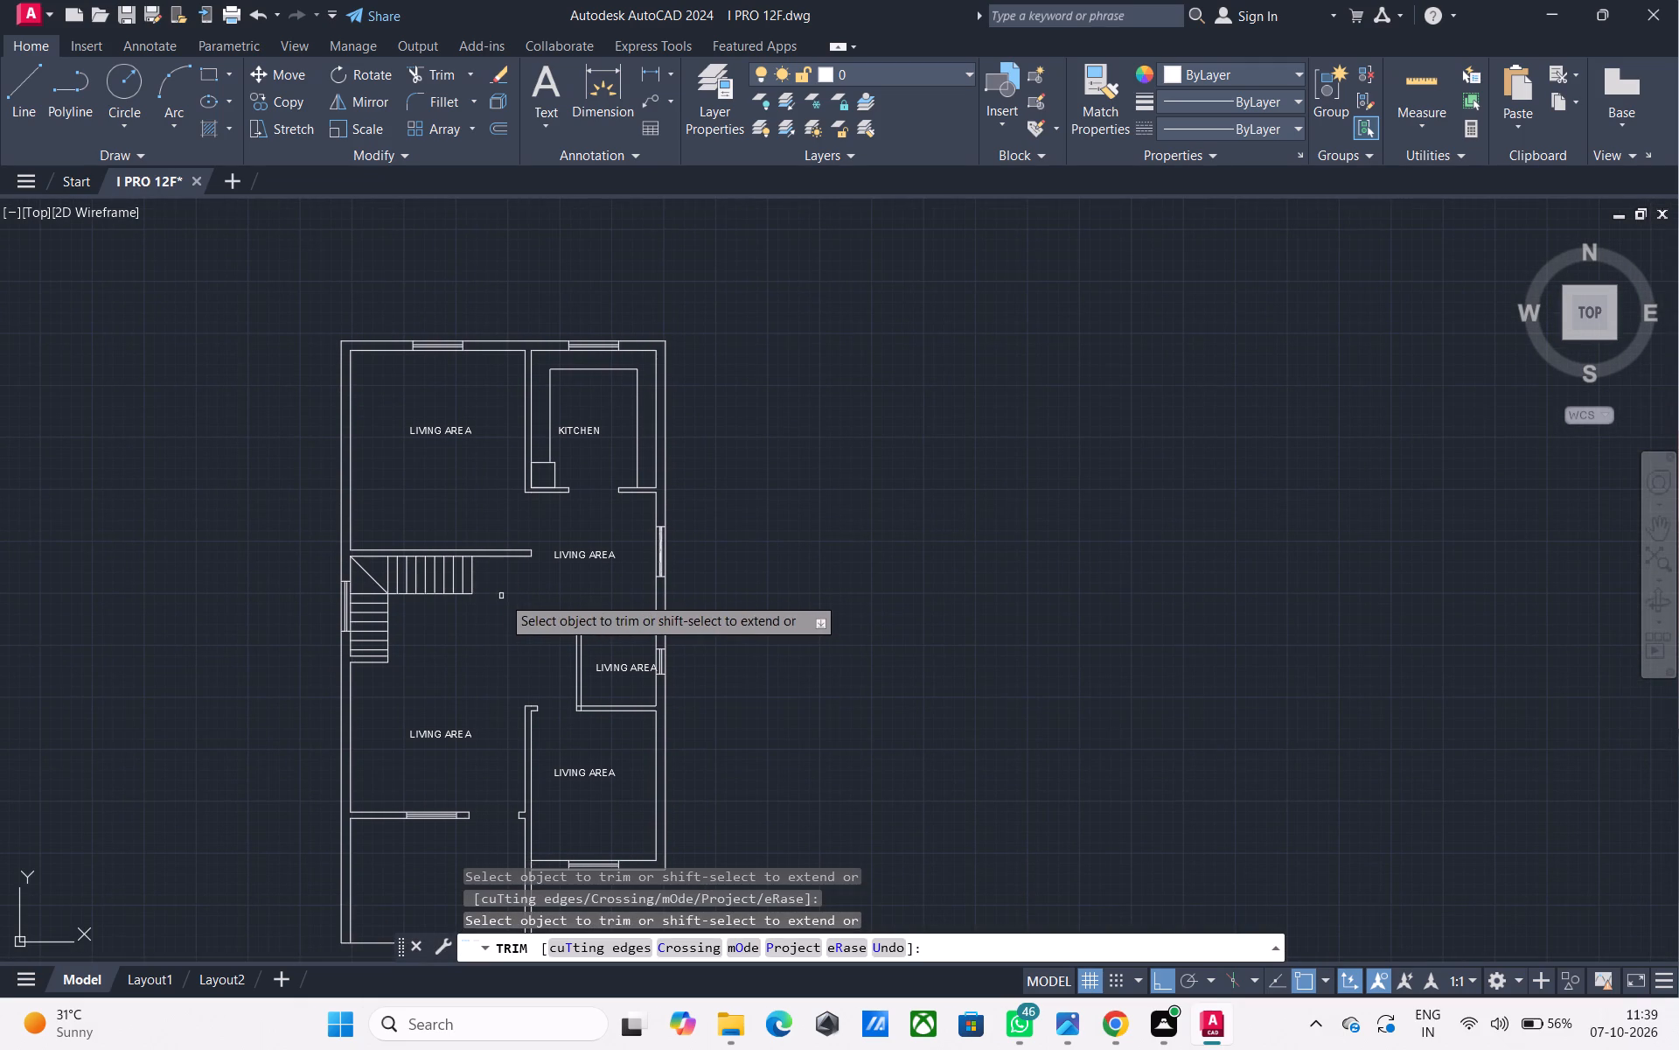
key(Escape)
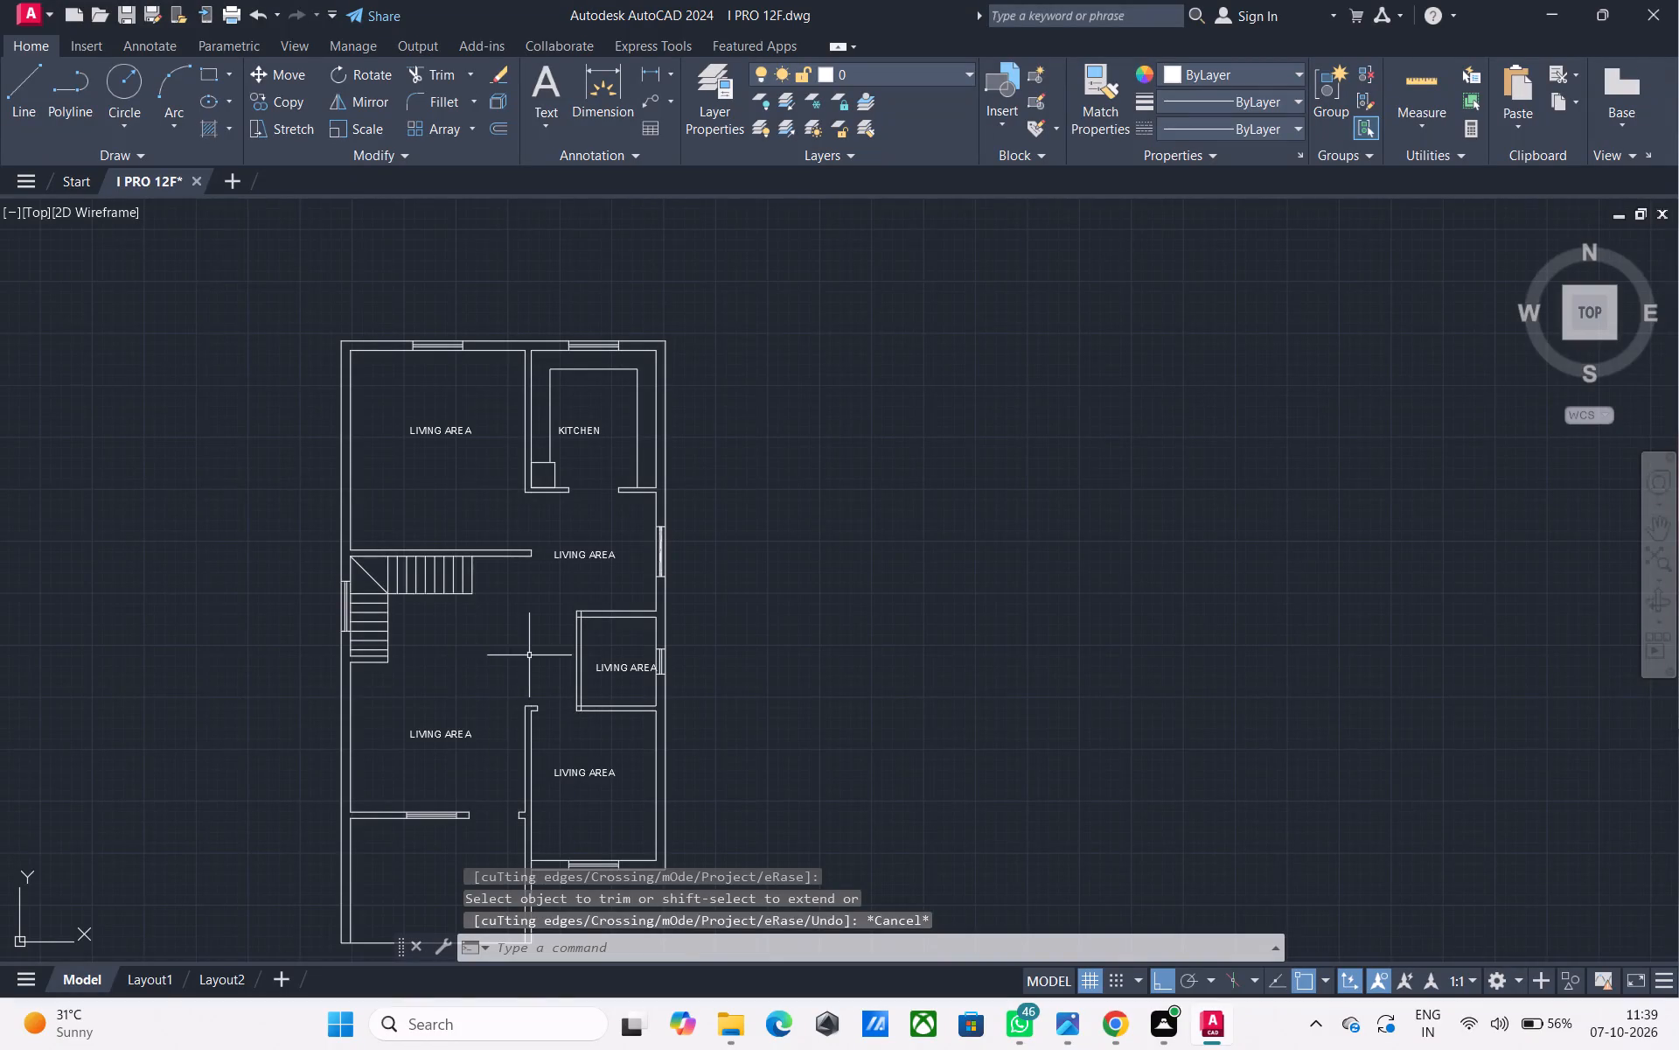
Draw a line about 11'-4" to the right from the wall corner at the stair foot, continuing down to the central wall's top edge.
text(L)
key(space)
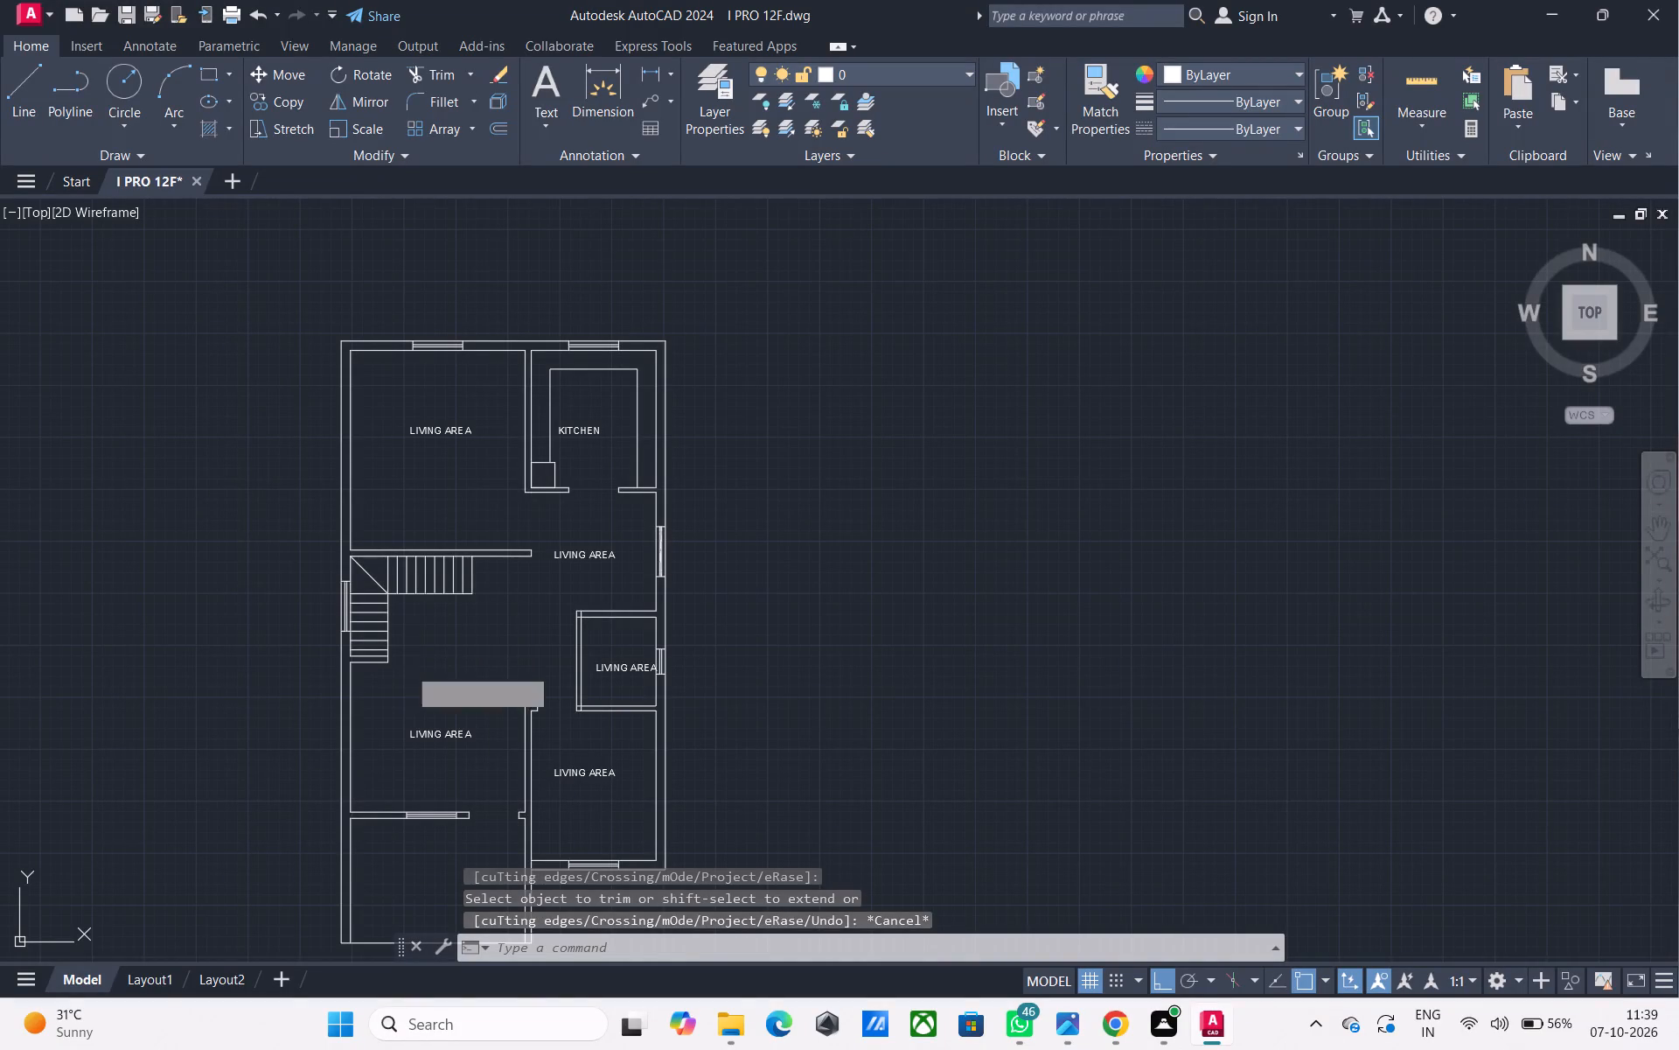
scroll(393, 655, up, 2)
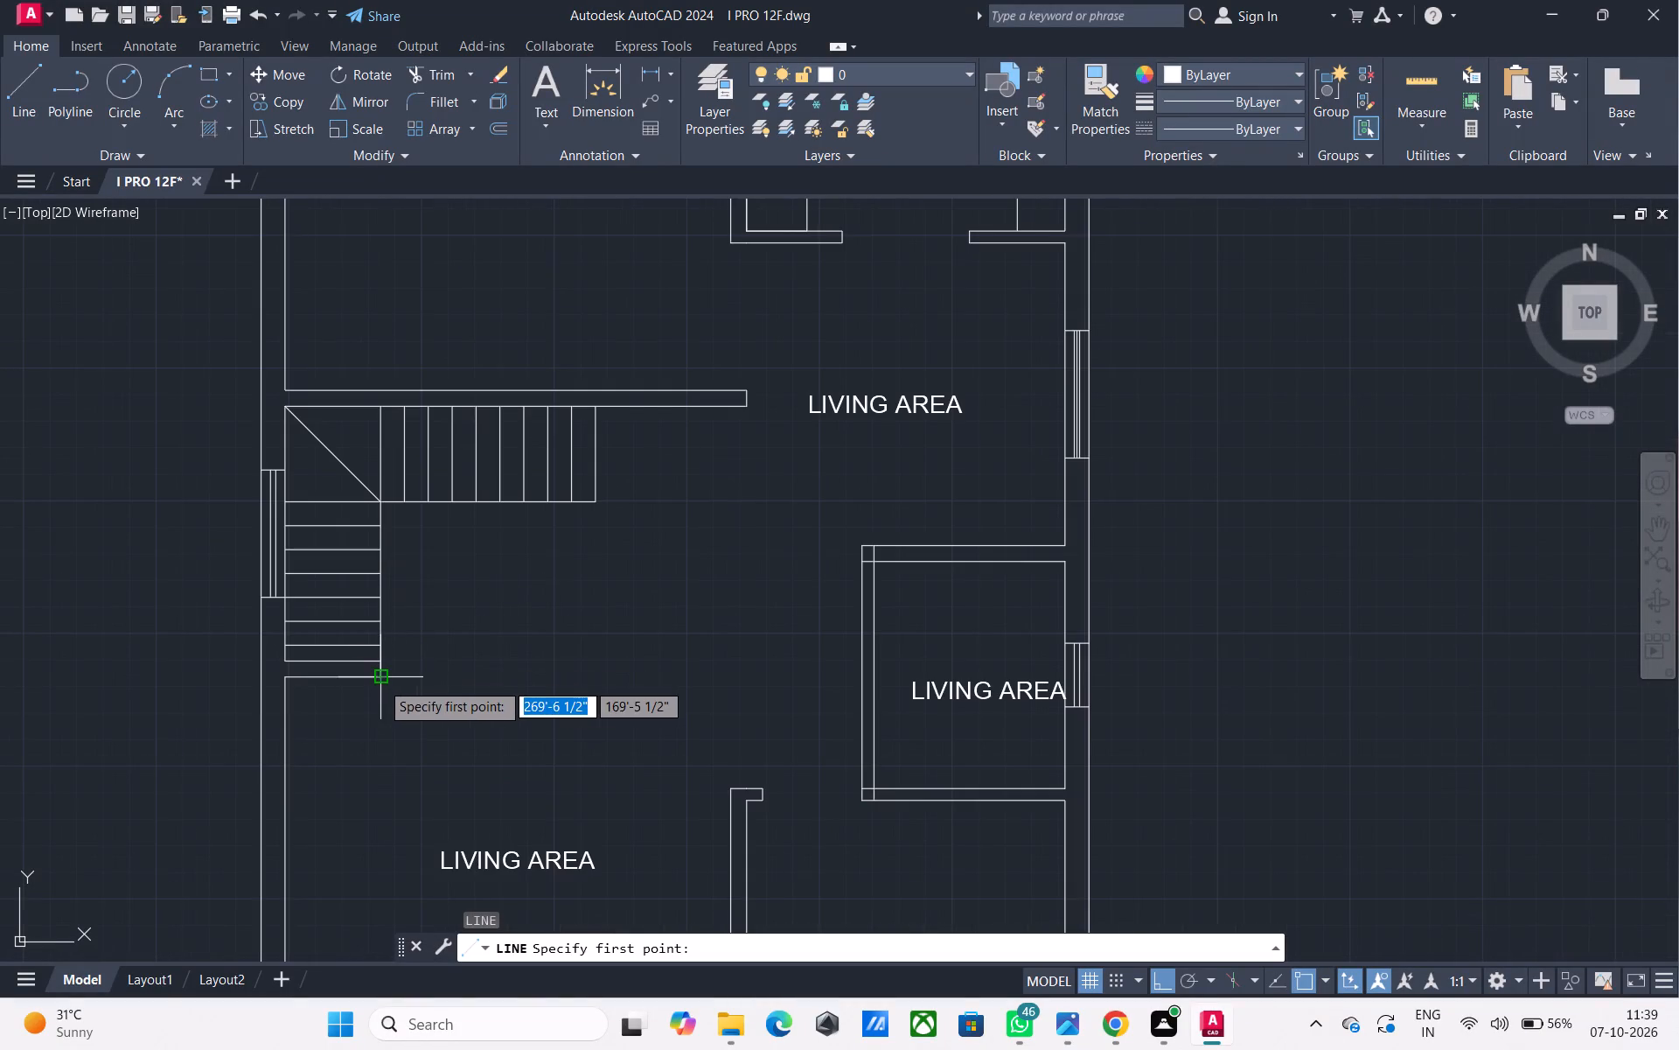
click(380, 682)
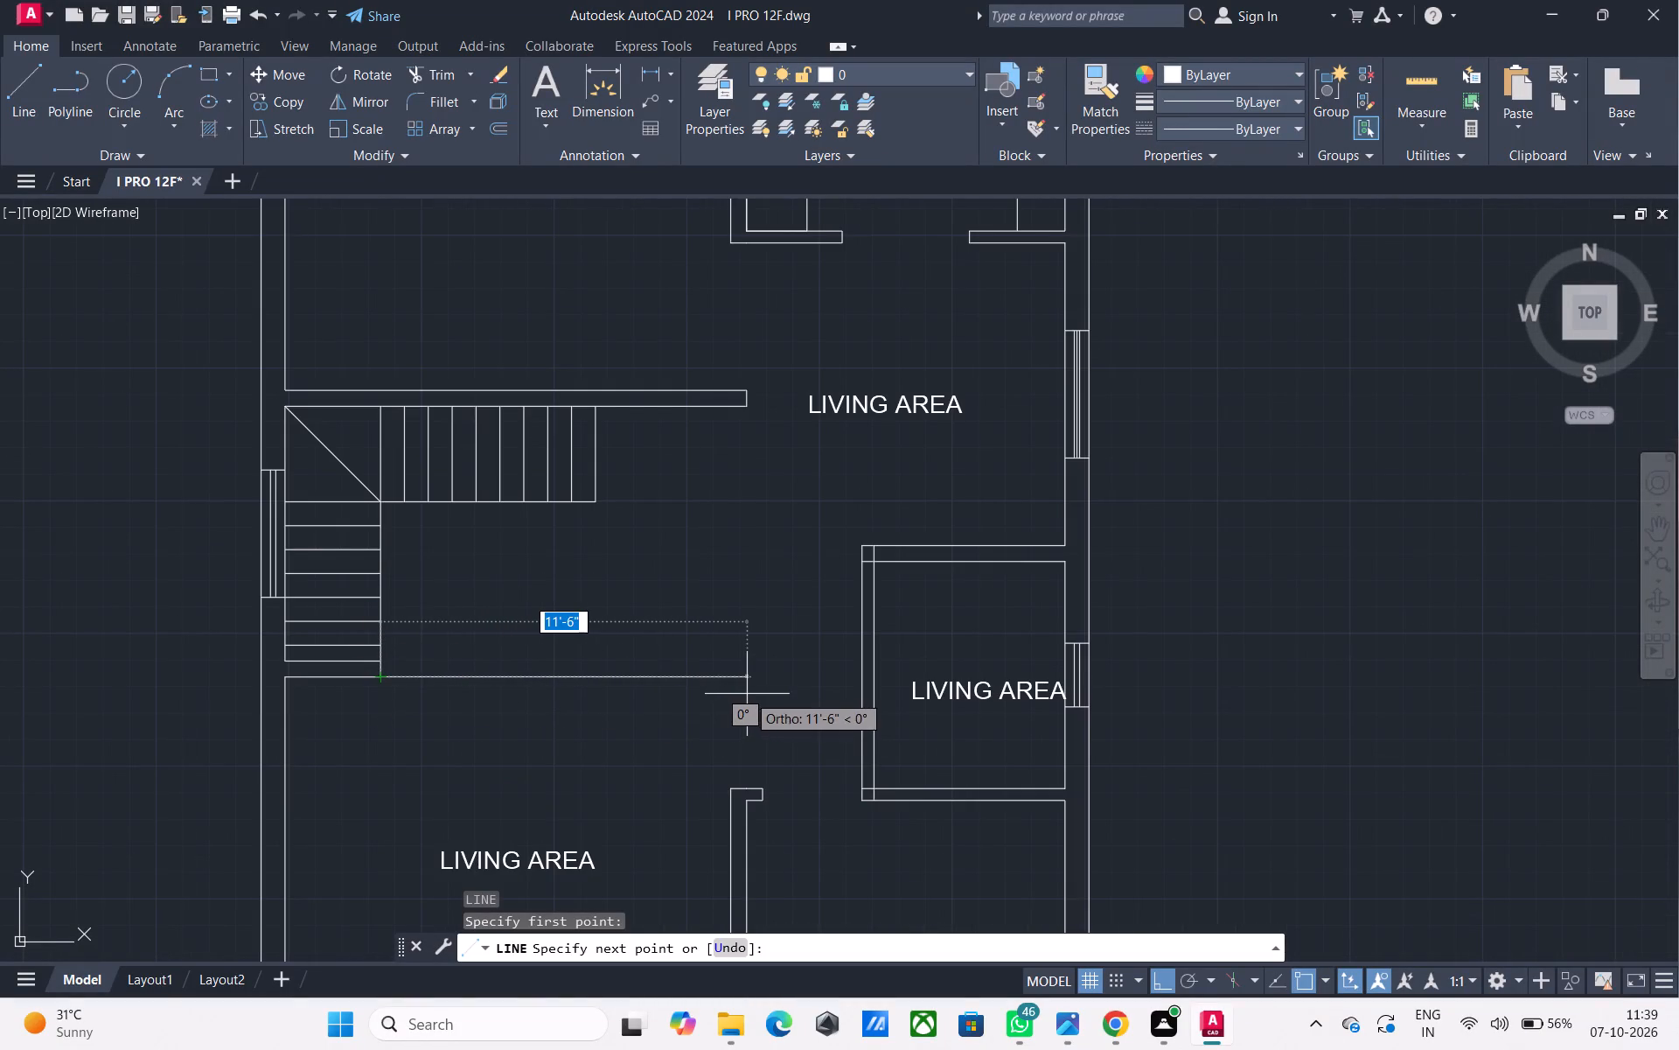
click(742, 749)
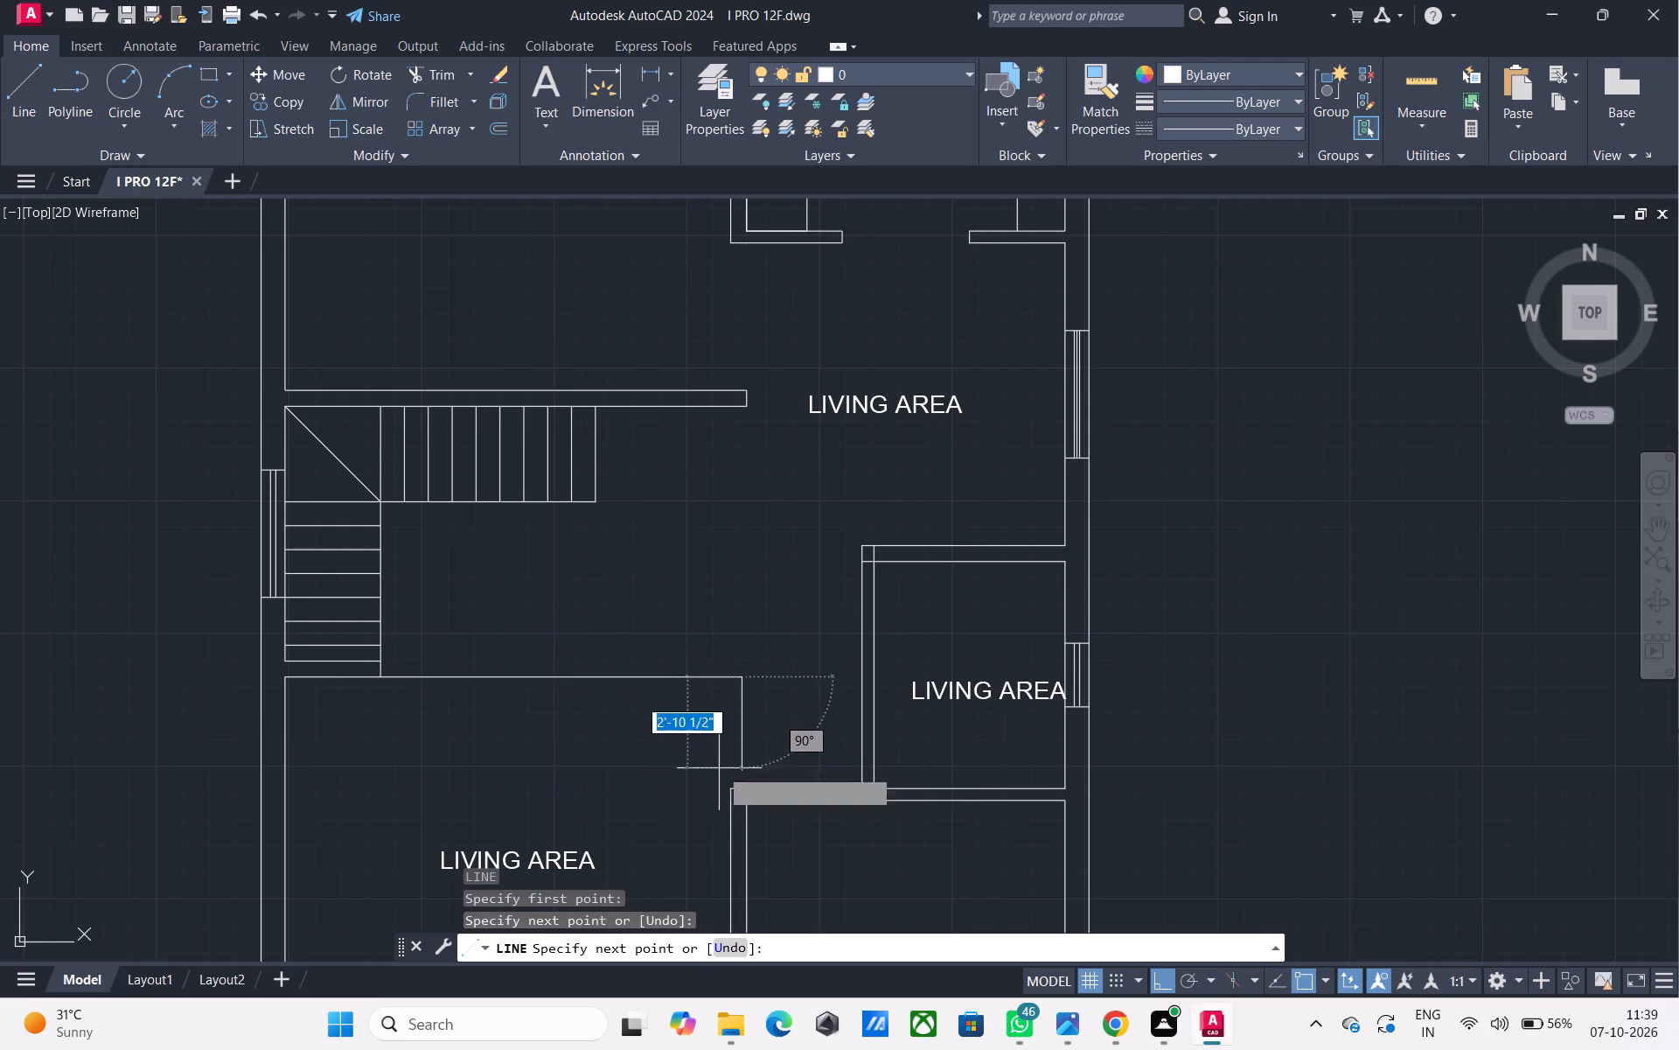
click(742, 787)
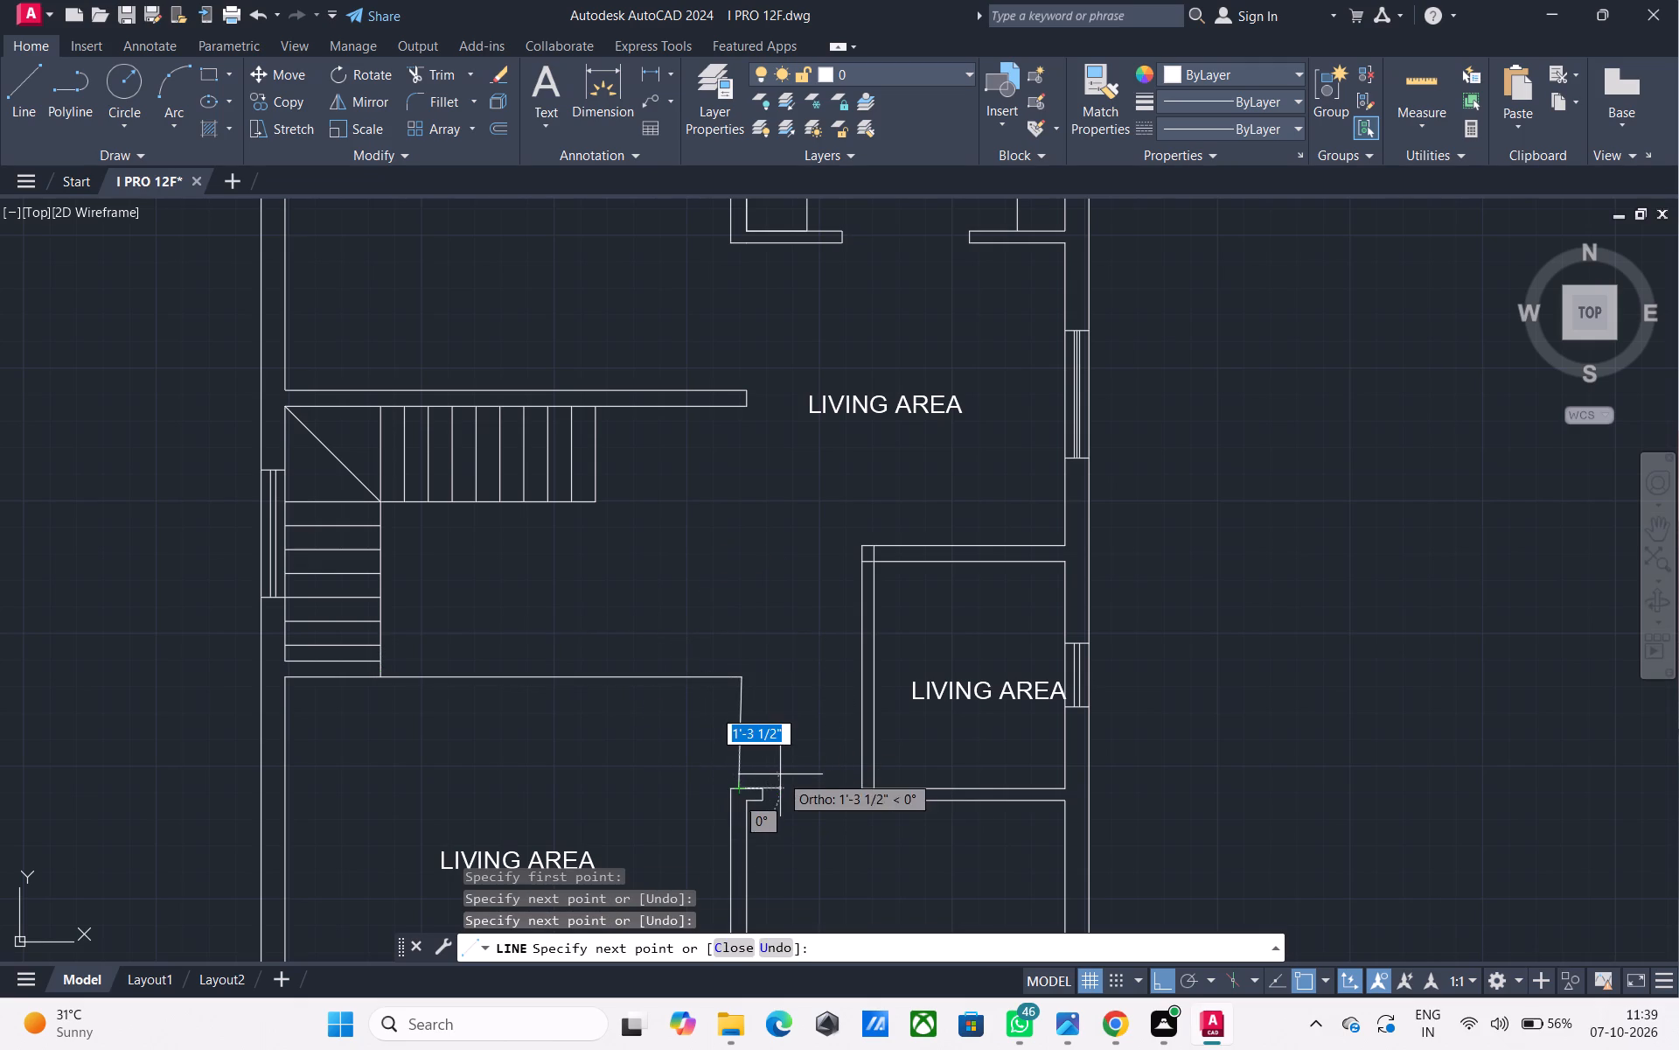
key(Escape)
Insert the recently used three-seat sofa block A$C5C1B5... in the empty space beside the floor plan.
scroll(770, 775, down, 3)
middle_drag(766, 774, 673, 642)
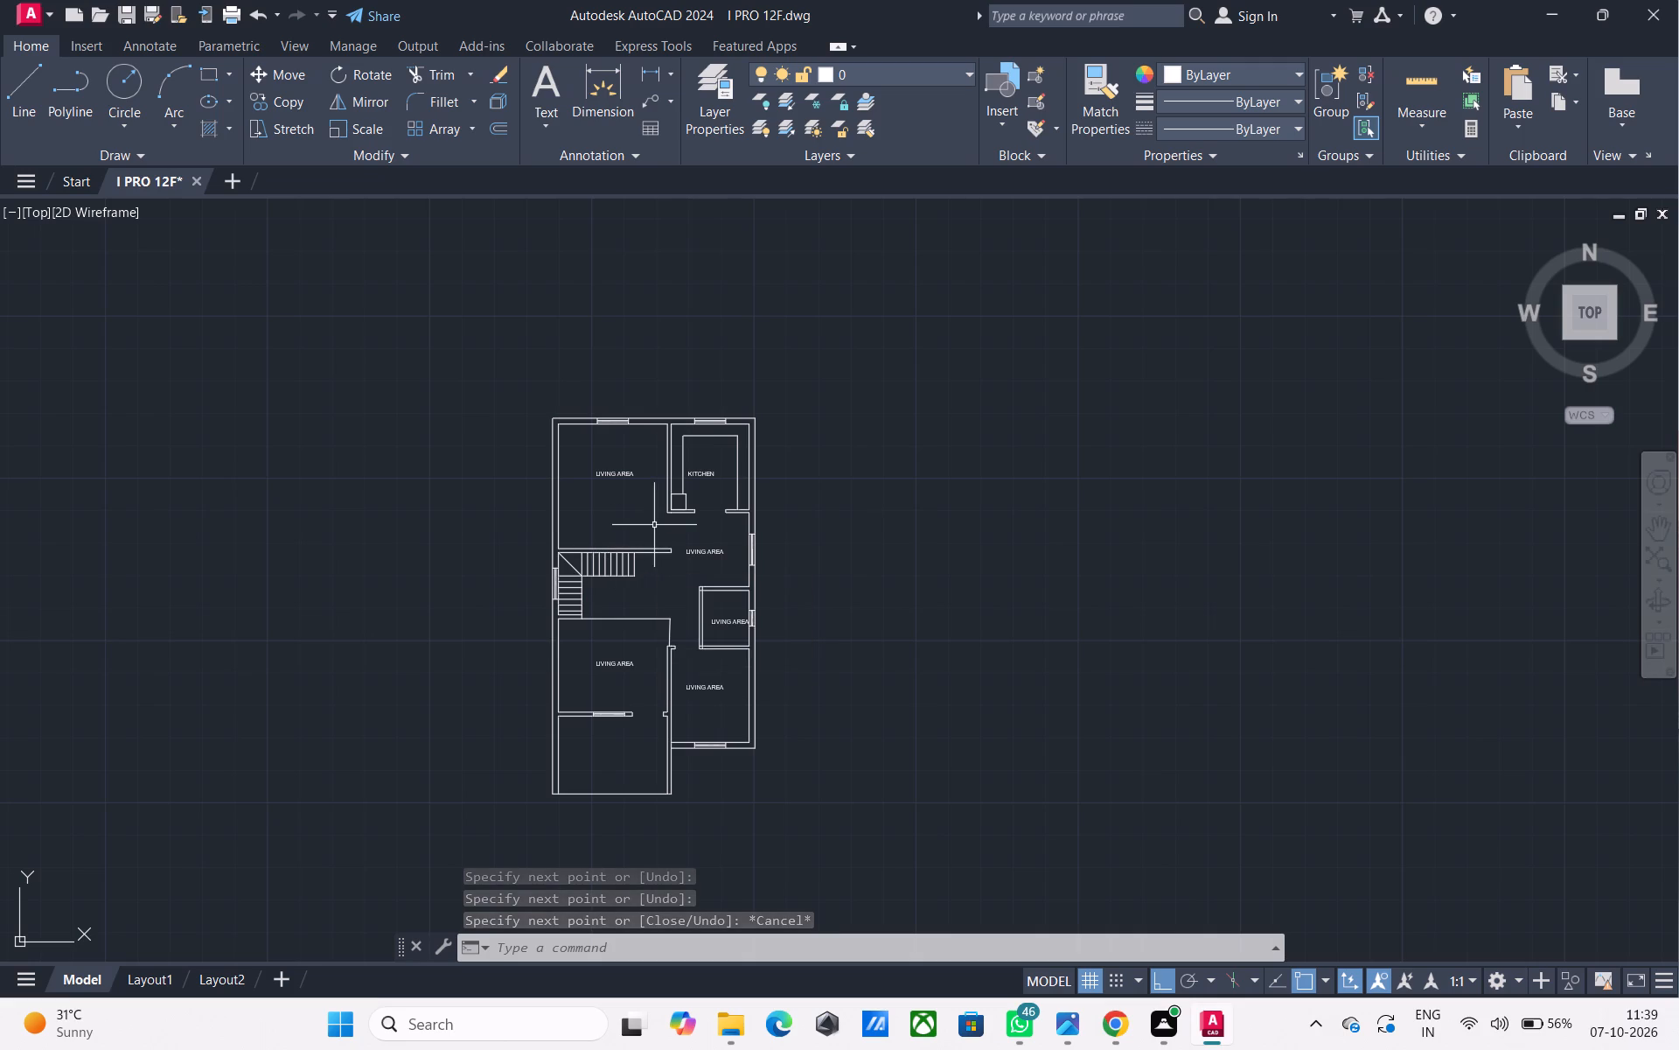
click(1002, 122)
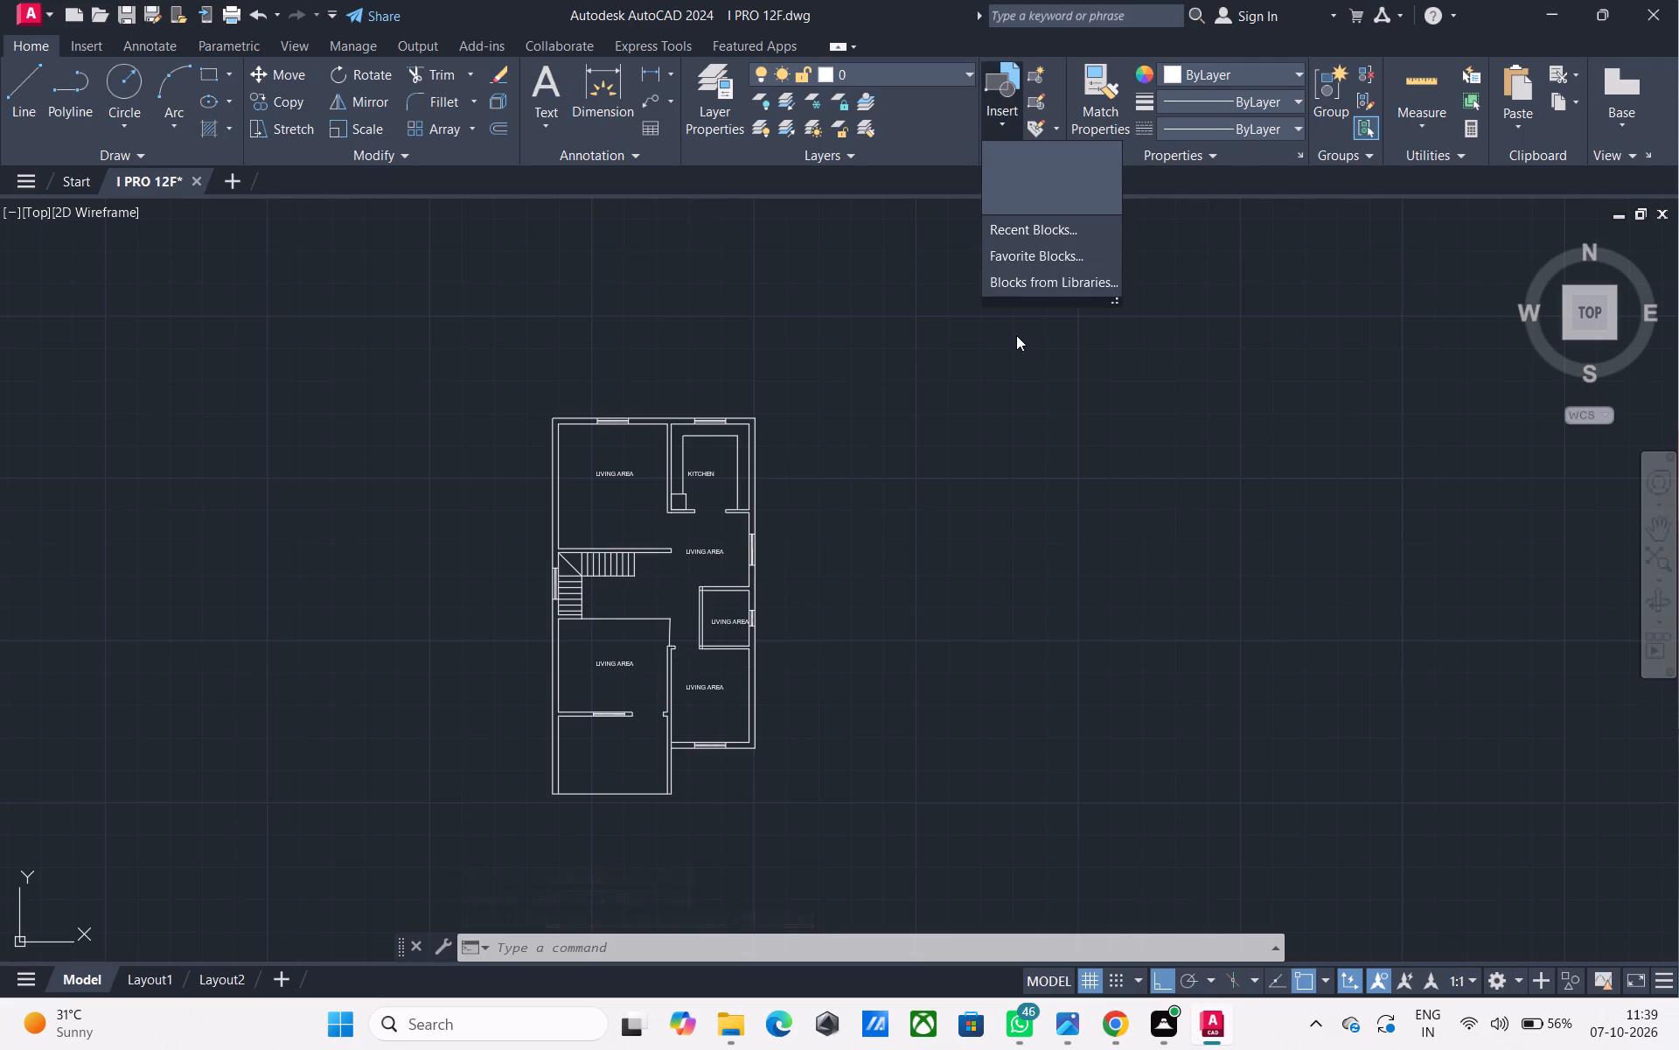
click(1021, 236)
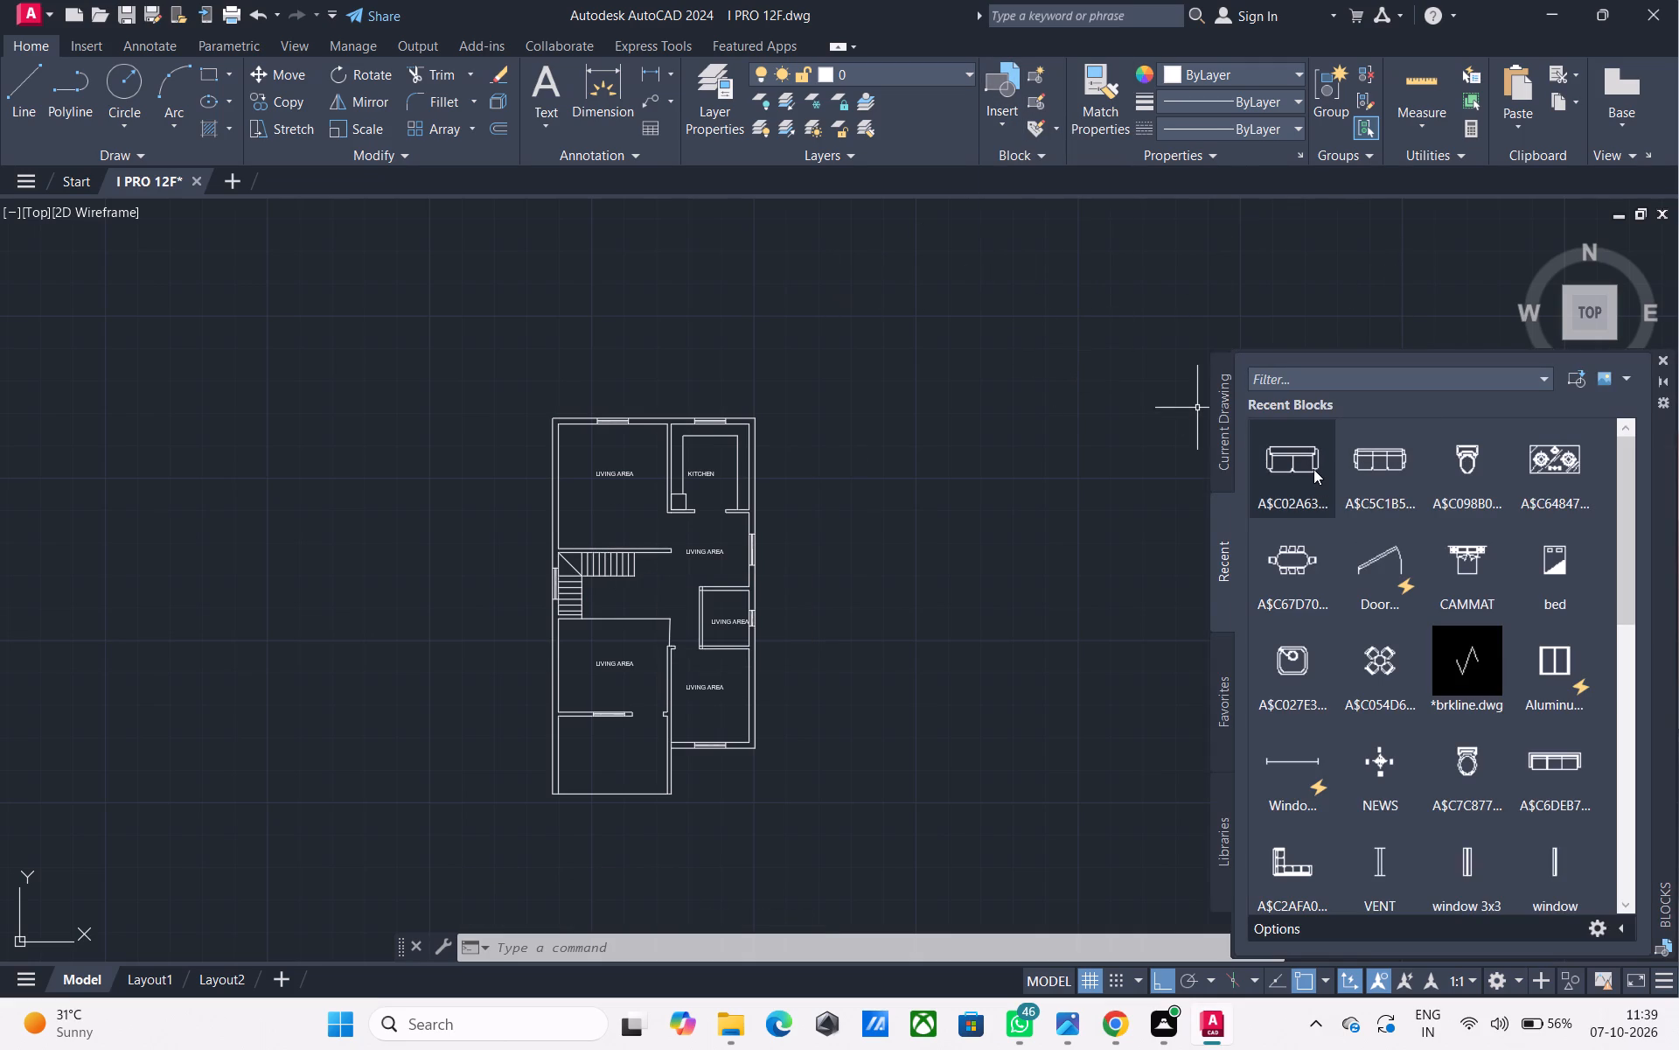
click(1363, 472)
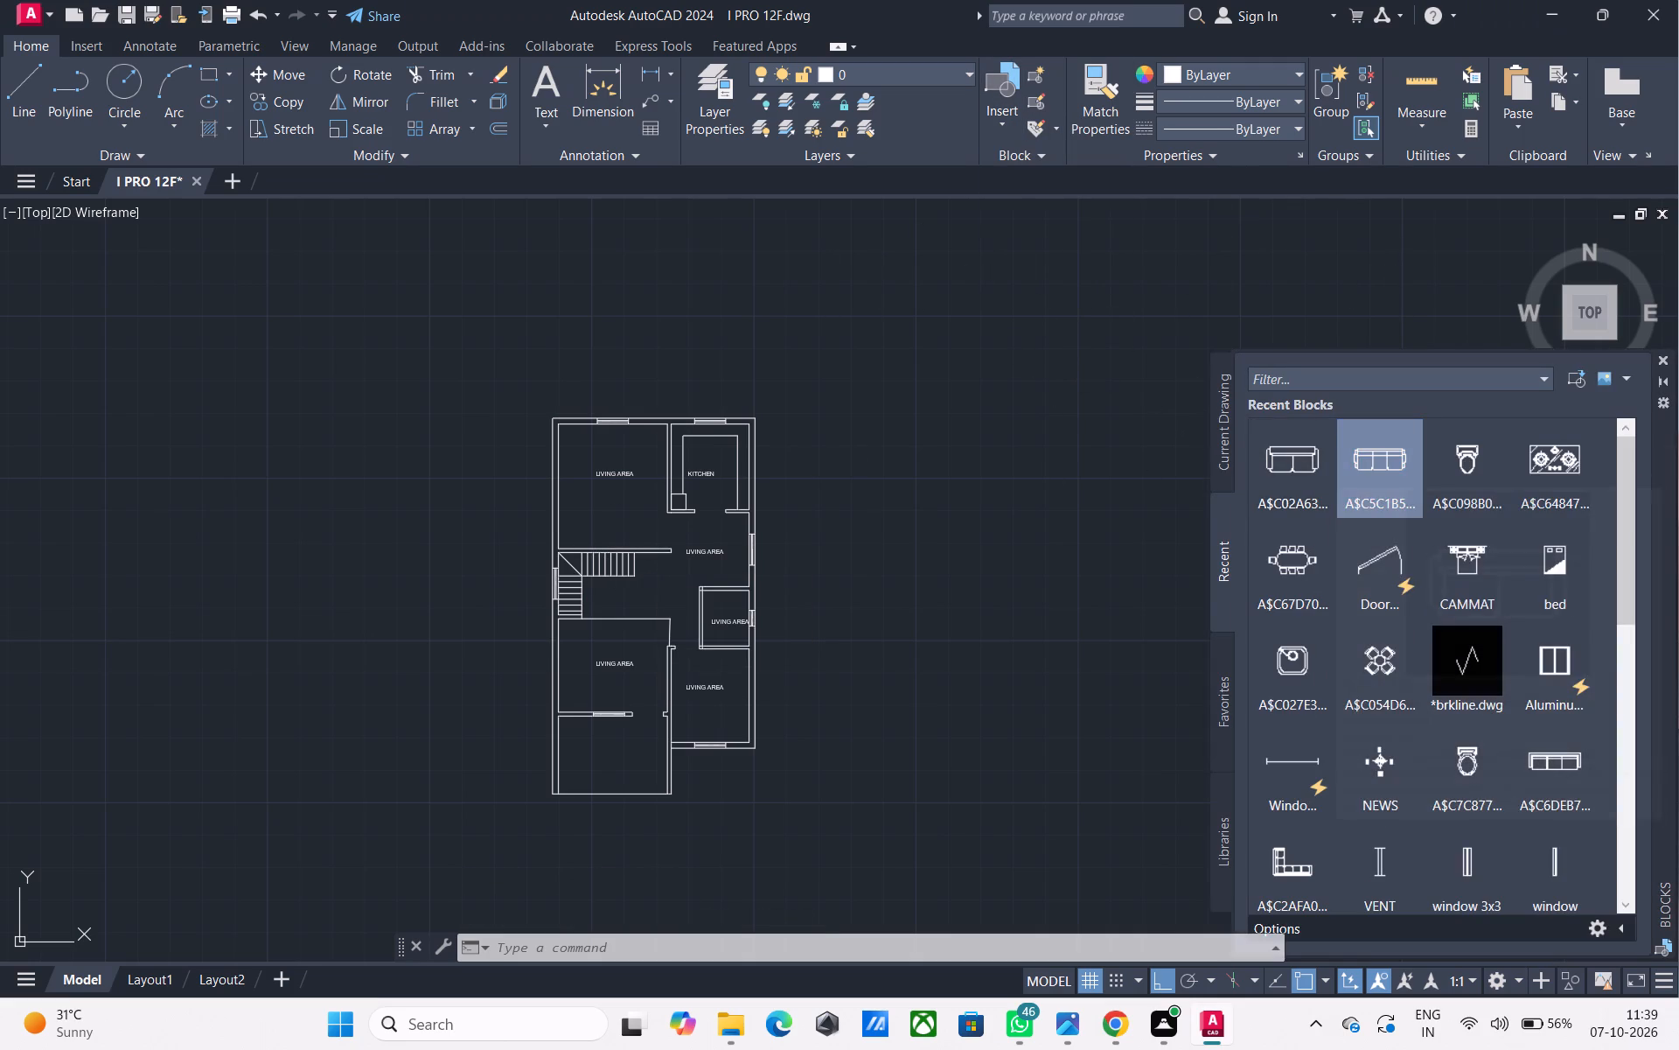
click(1053, 466)
Scale up the inserted sofa block about a point on it, using a picked distance of about 3'-9" as the factor.
click(1095, 507)
click(1025, 417)
text(SC)
key(space)
scroll(1055, 473, up, 2)
click(1052, 465)
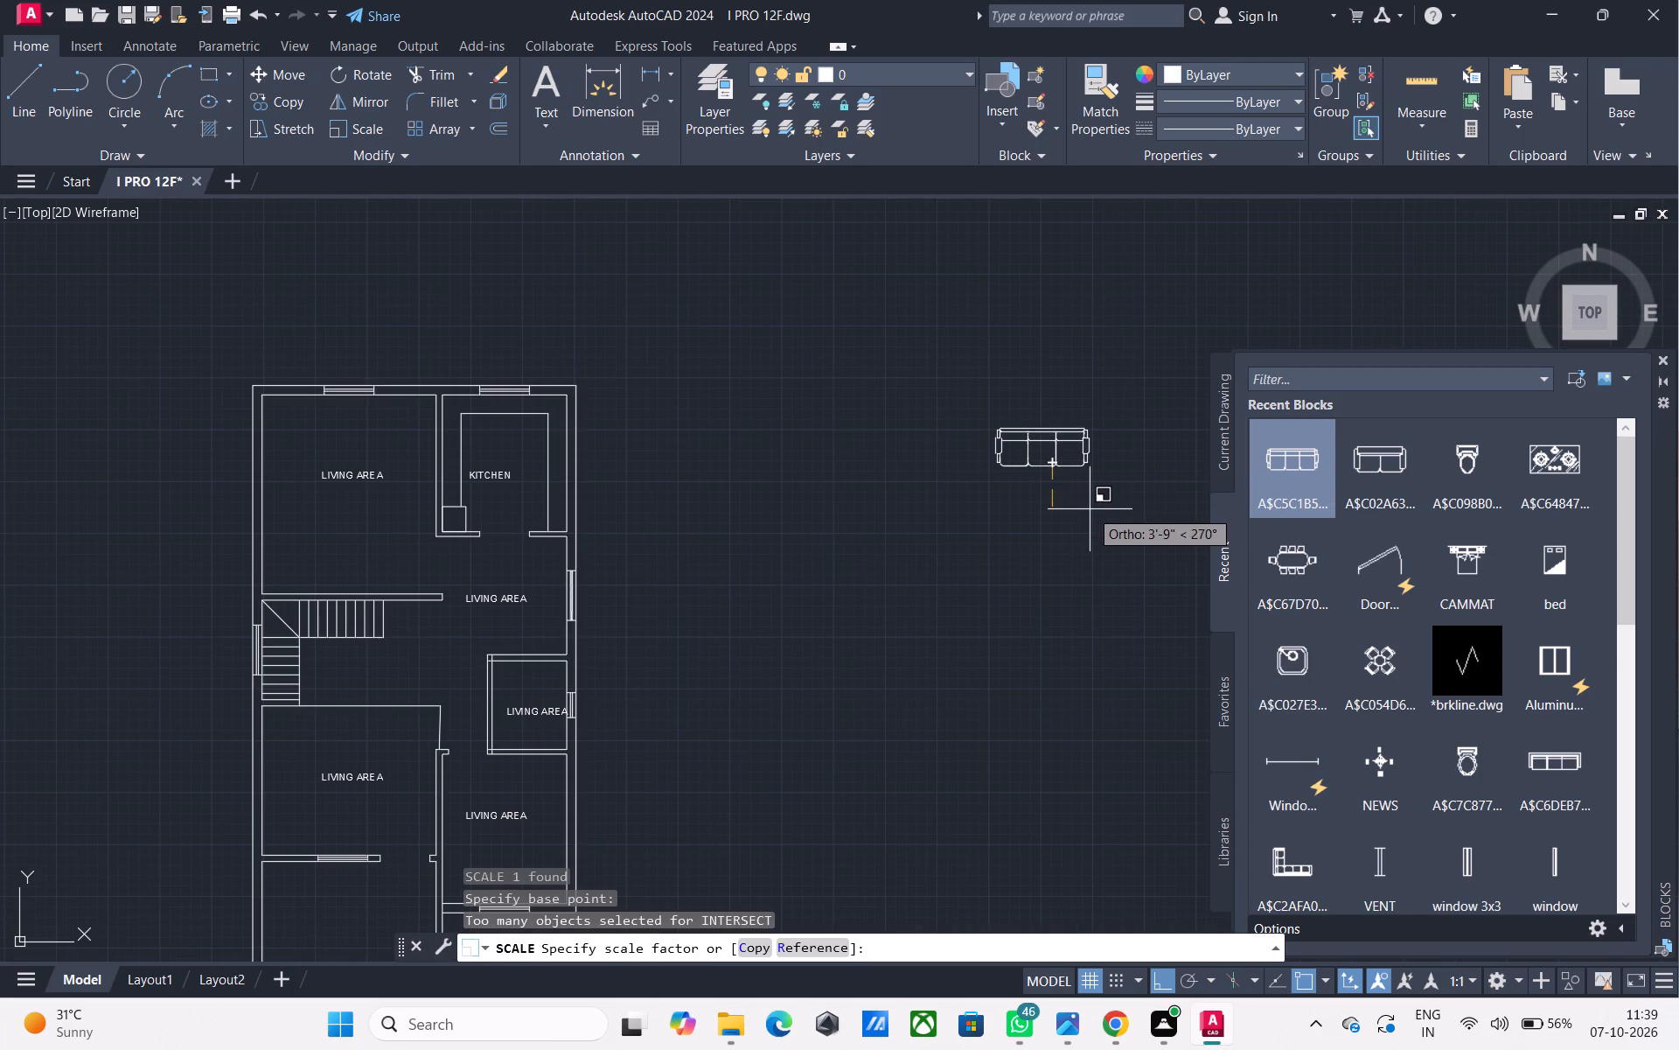
click(1090, 509)
Rotate the three-seat sofa 90° counterclockwise so that it stands vertically.
click(1131, 486)
click(999, 368)
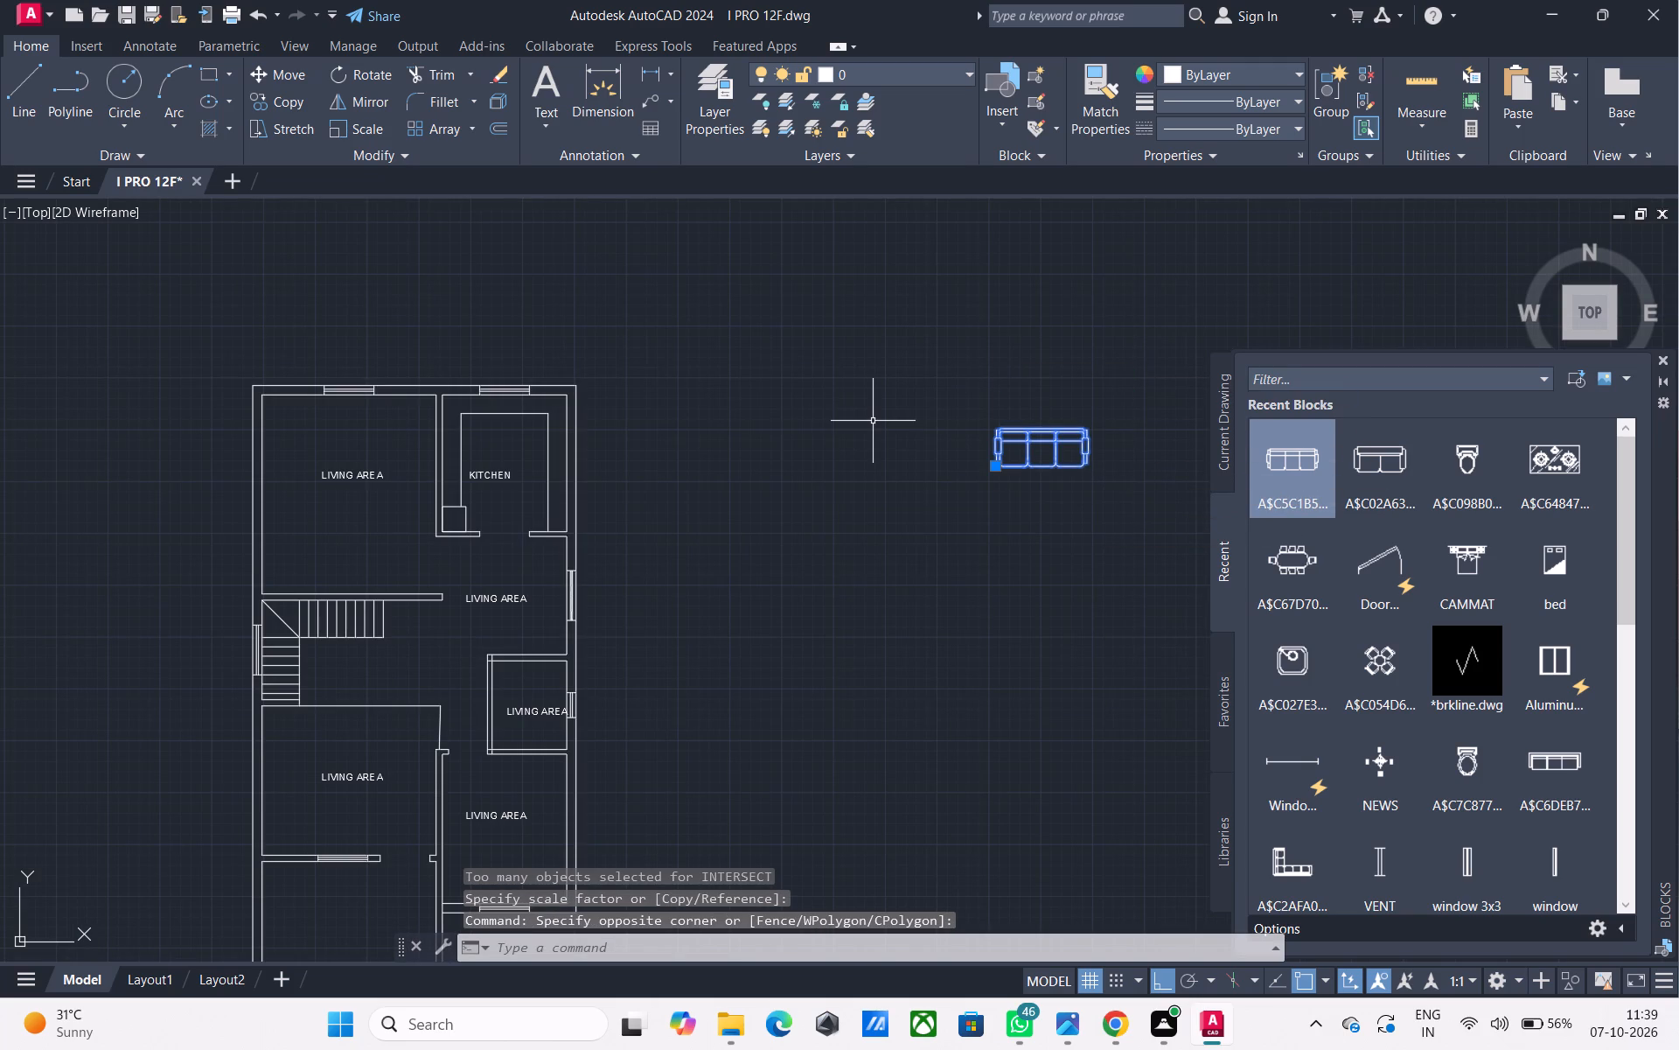
text(RO)
key(space)
click(965, 511)
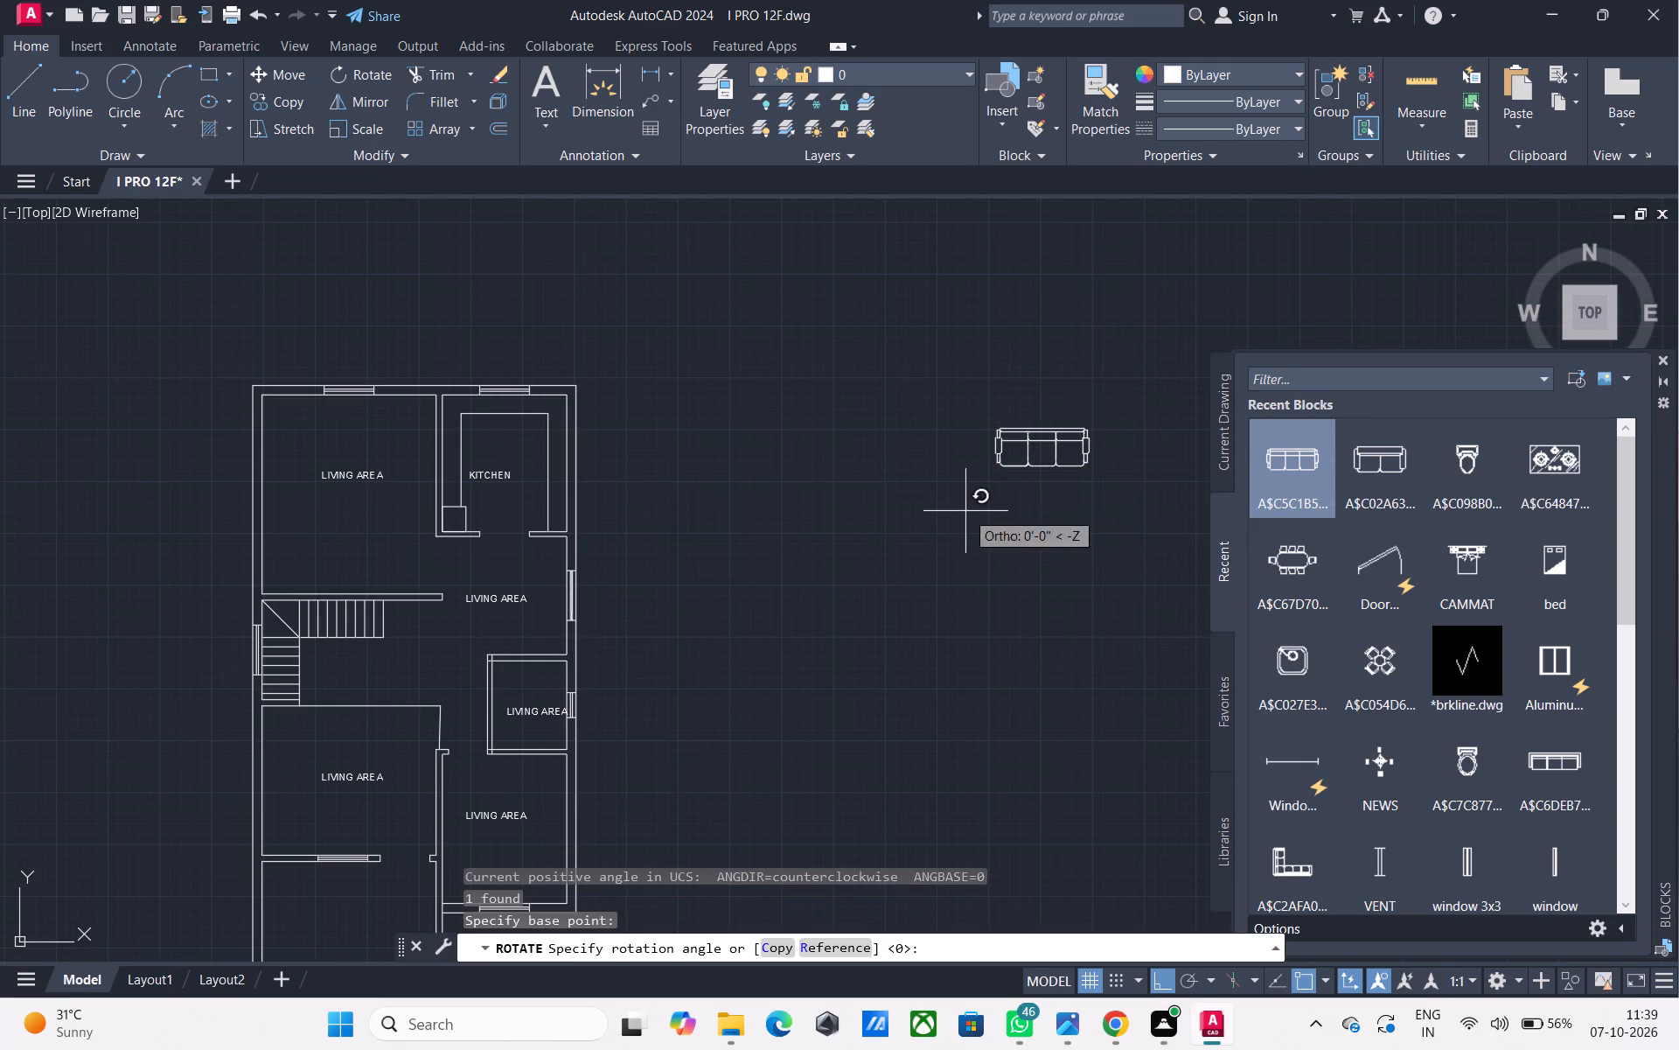
click(1012, 360)
Move the rotated three-seat sofa into the living area below the staircase, with its back just off the left outer wall.
drag(993, 529, 993, 530)
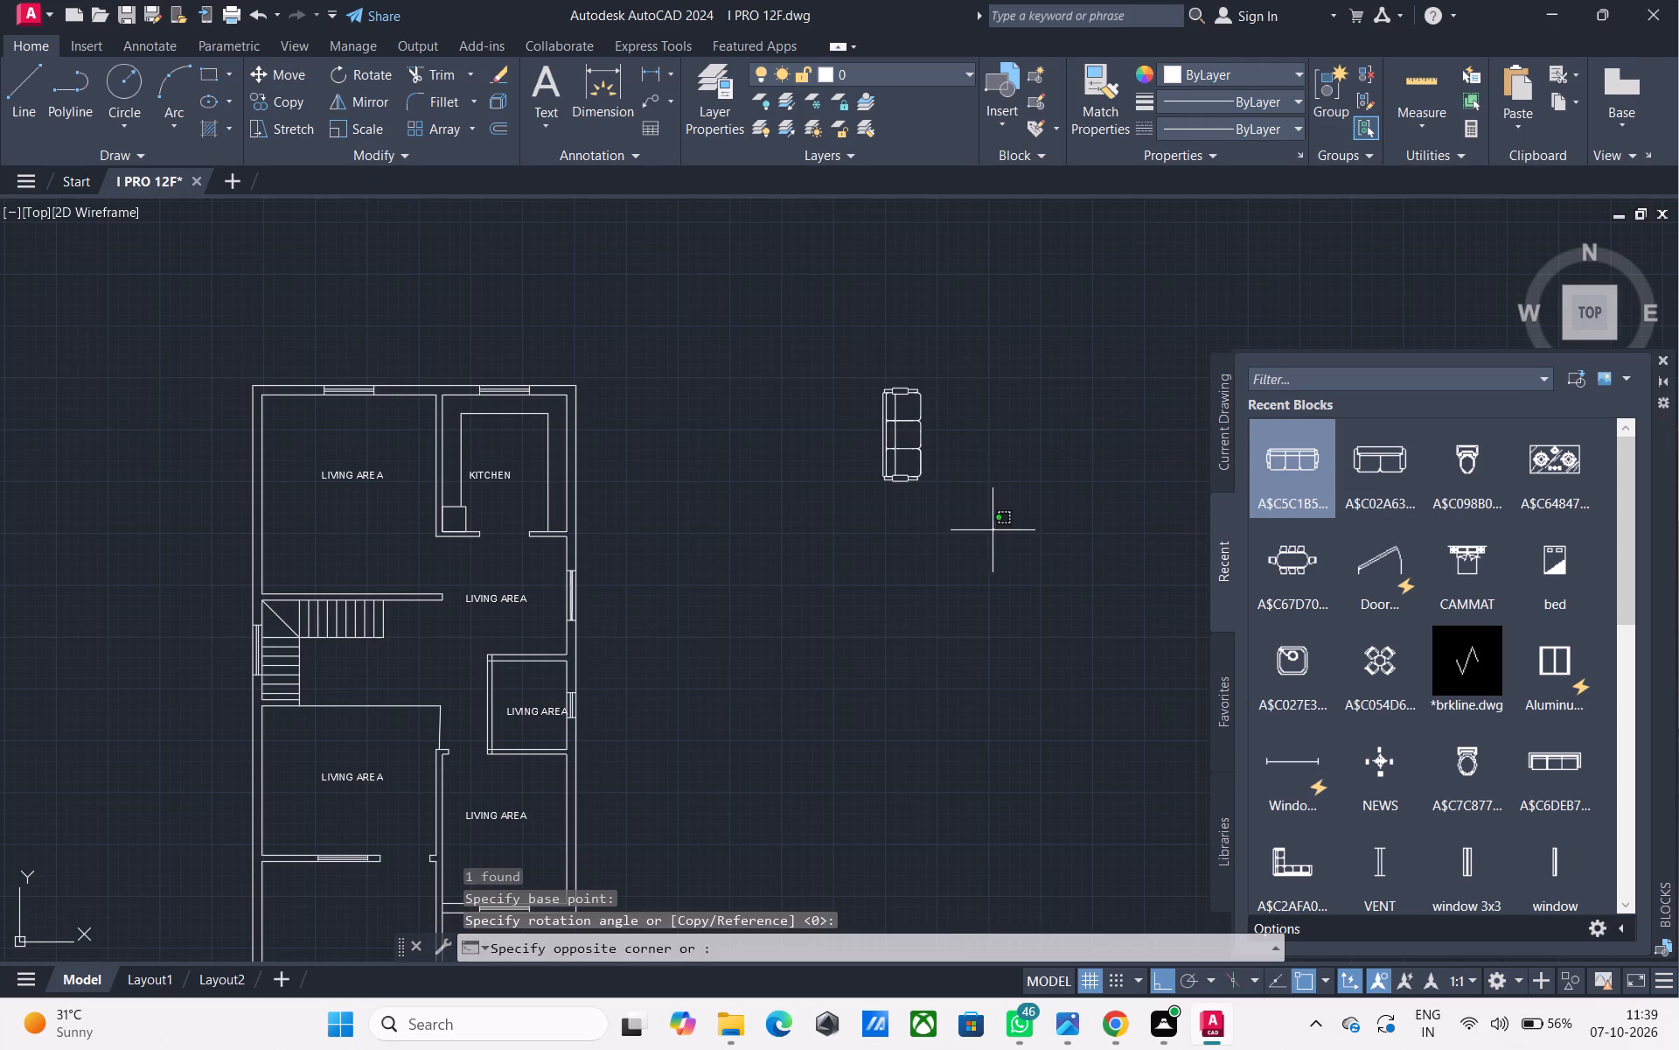
drag(993, 530, 937, 486)
click(835, 346)
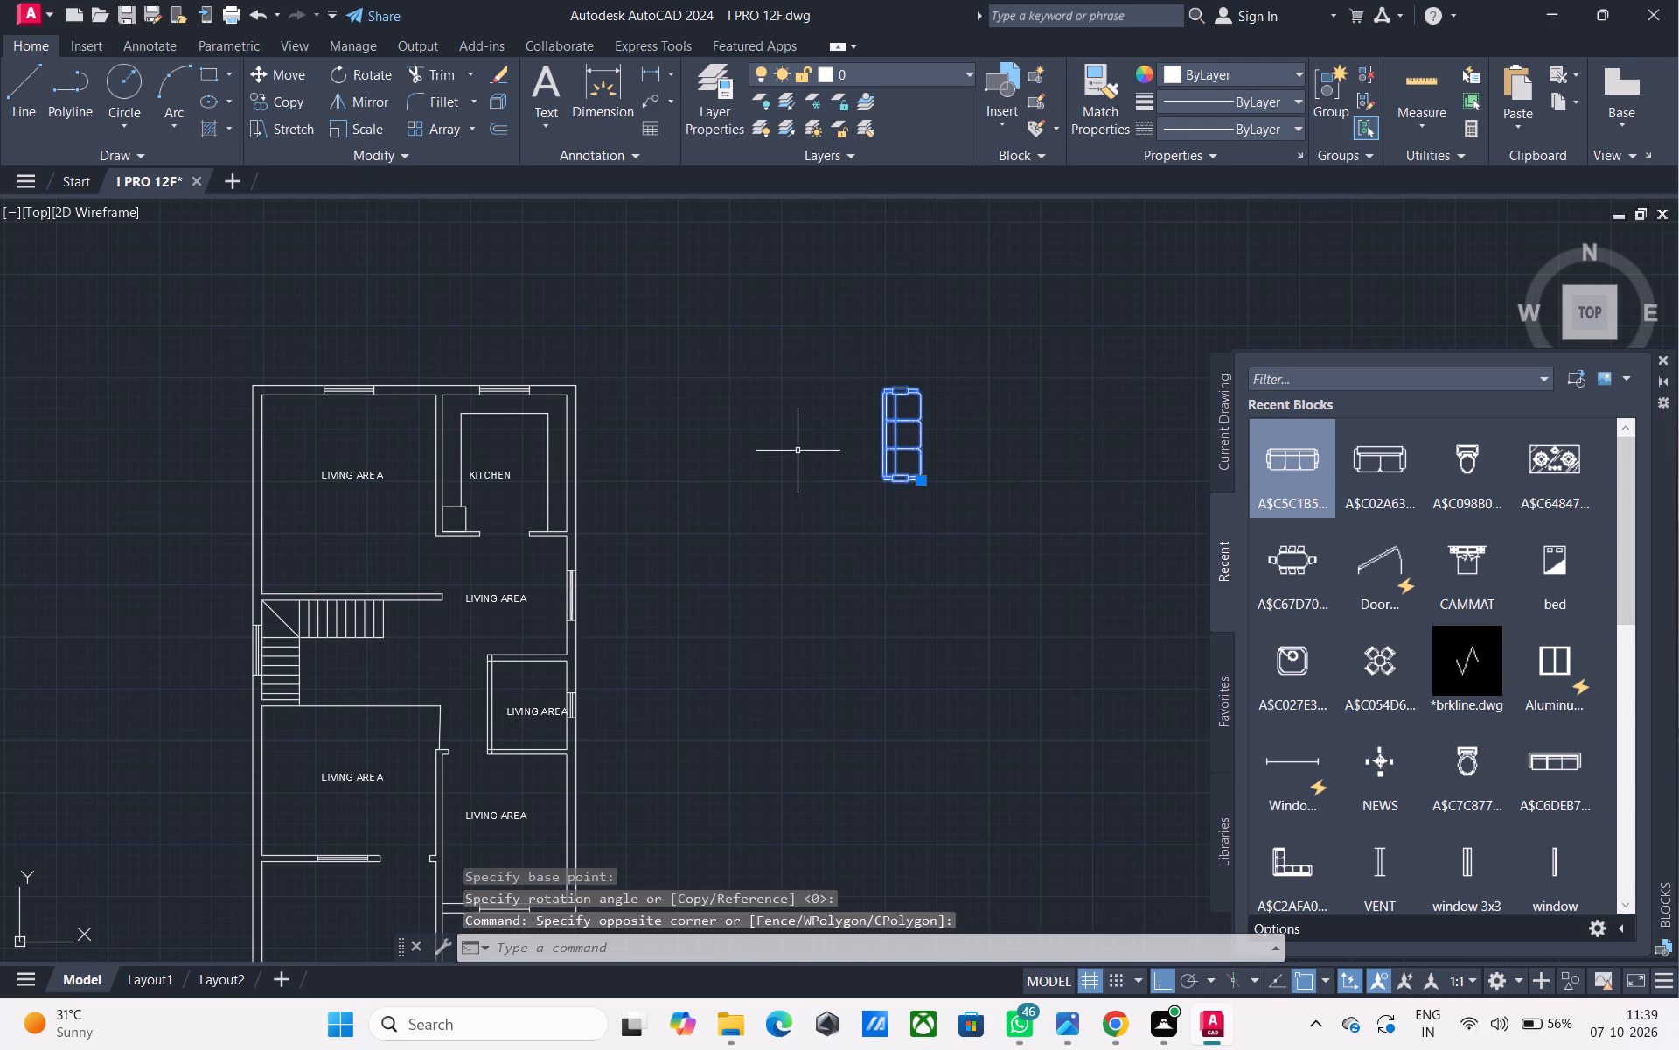
text(M)
key(space)
scroll(892, 437, up, 3)
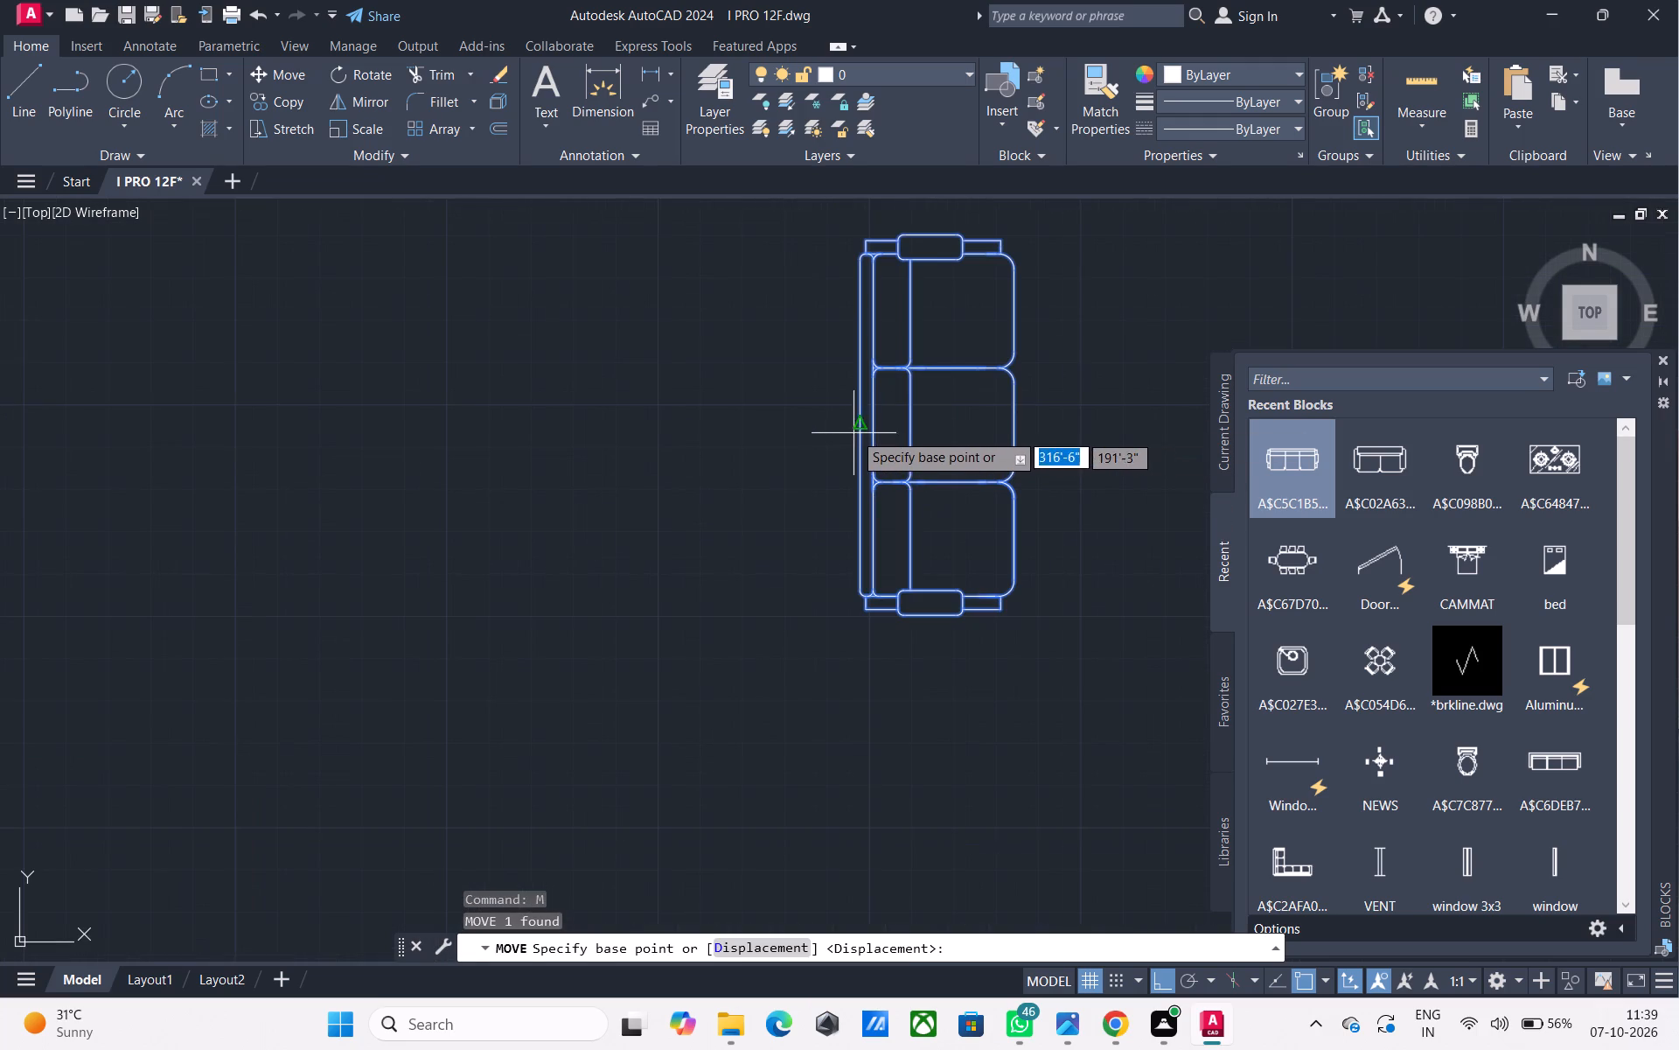
click(862, 426)
scroll(861, 429, down, 4)
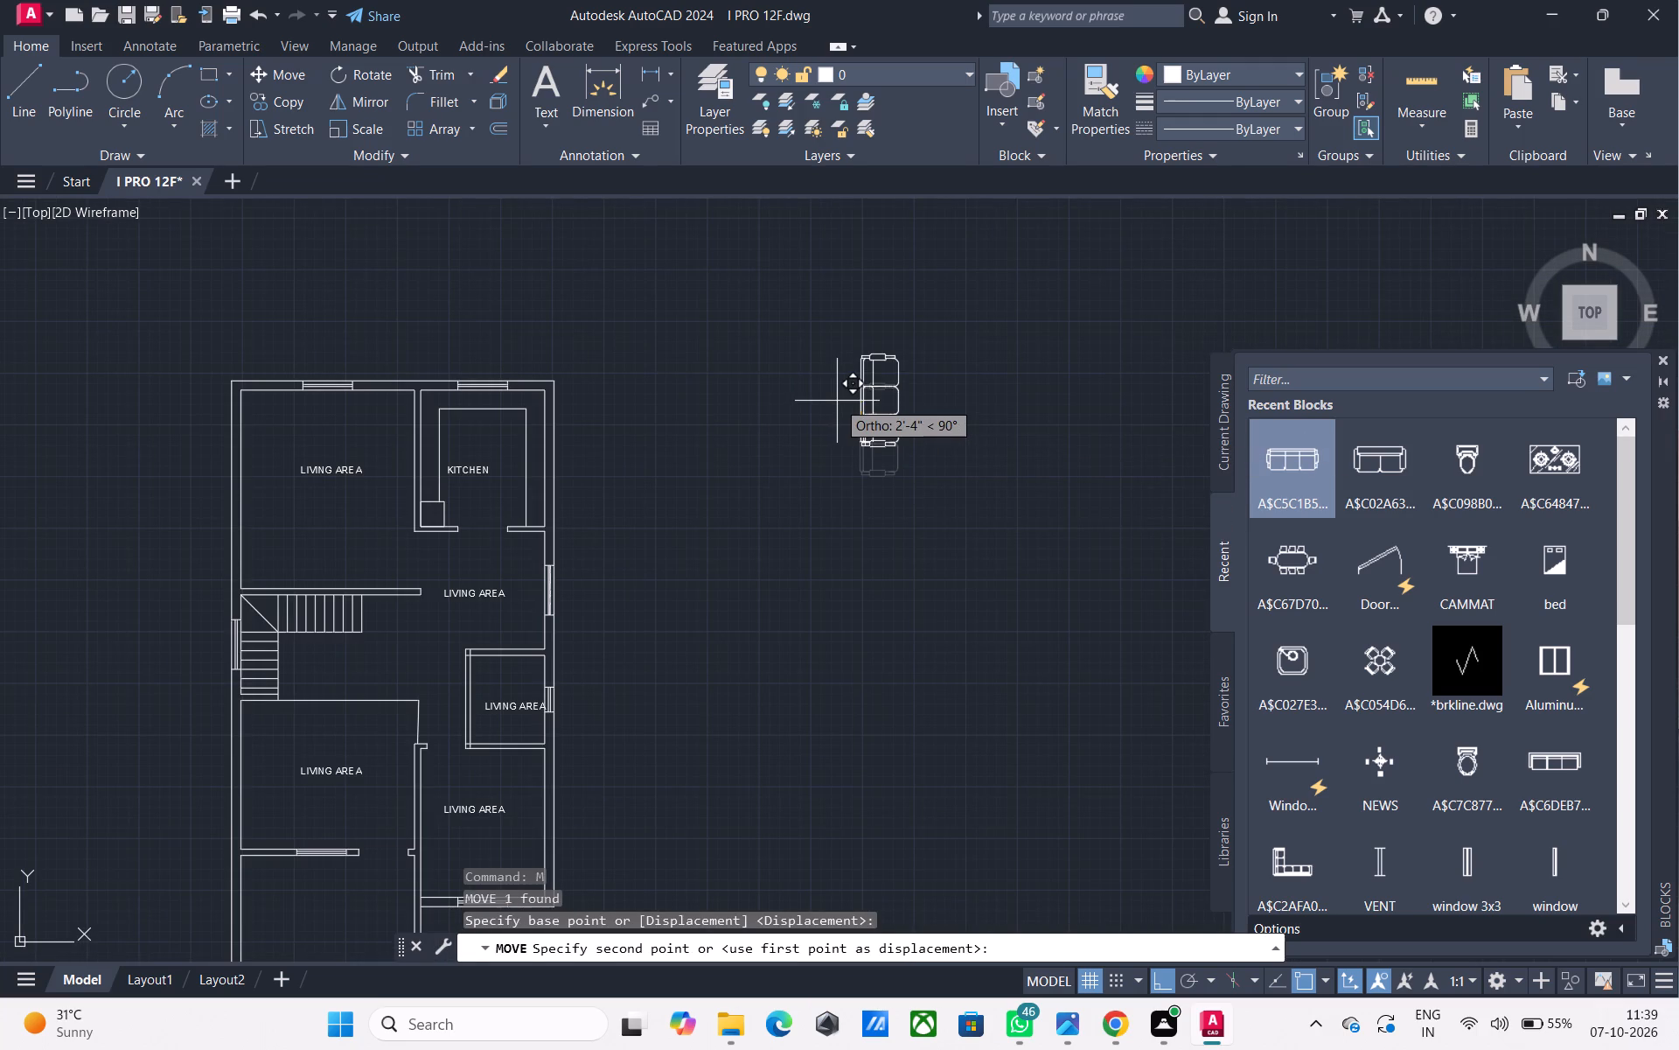
key(F8)
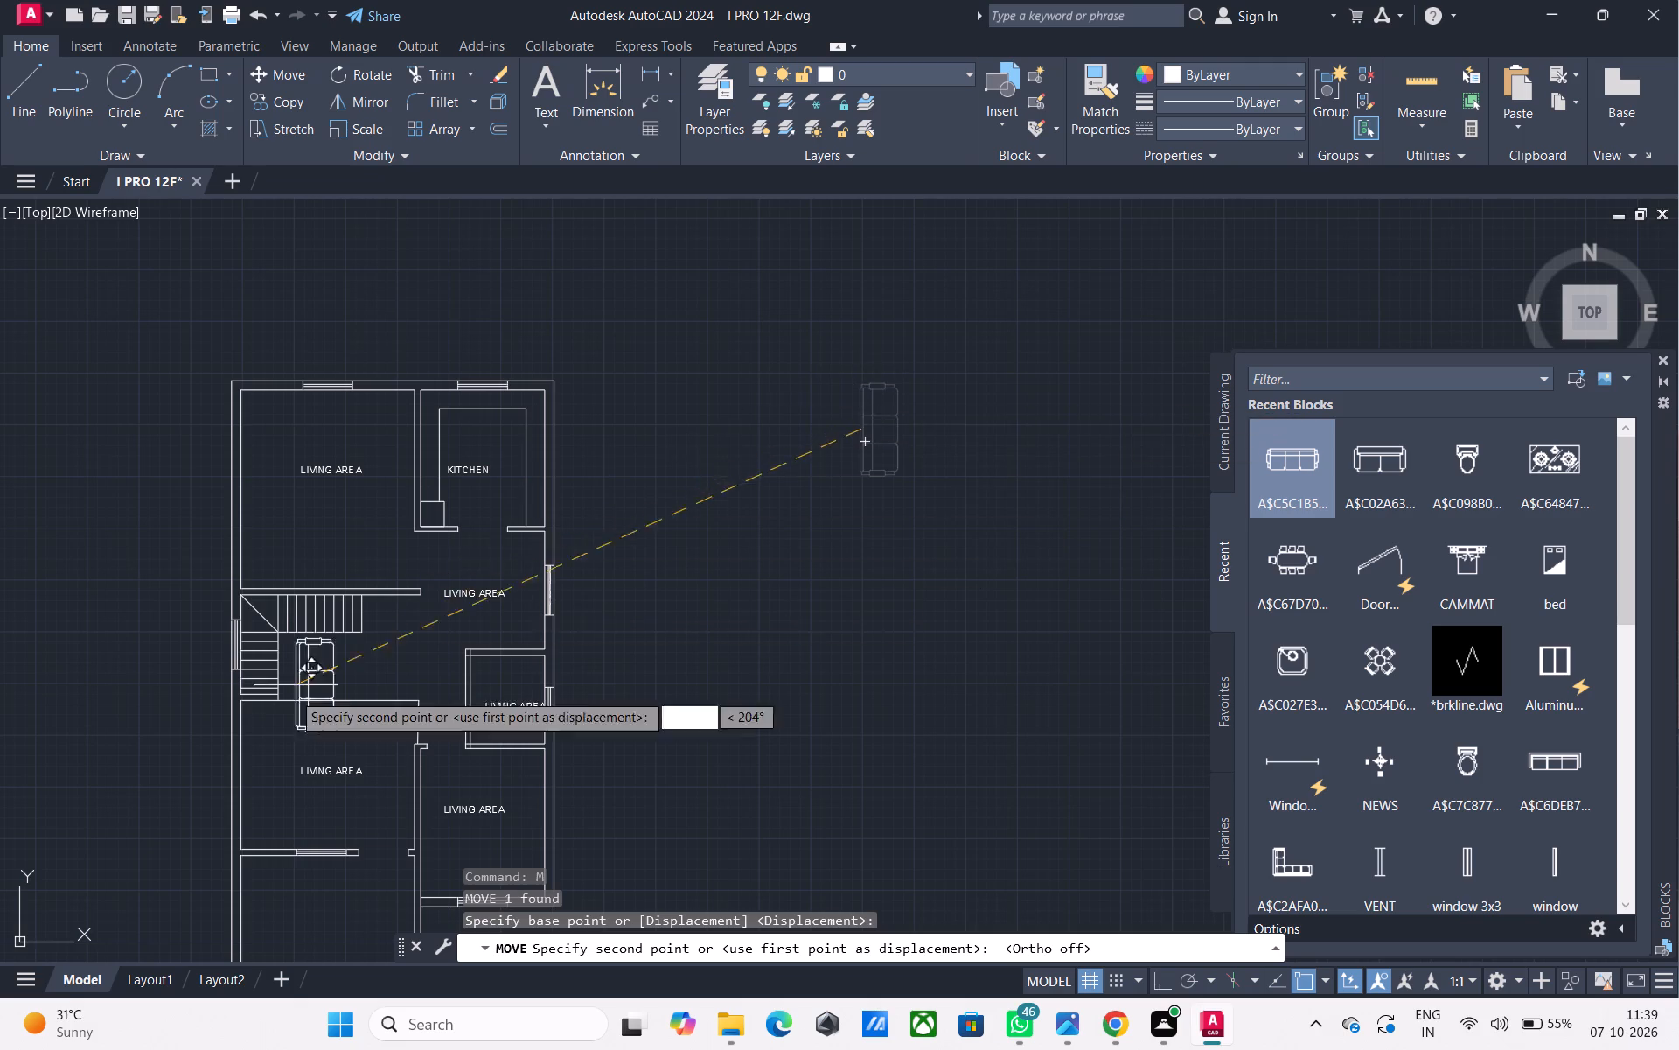
middle_drag(285, 710, 313, 606)
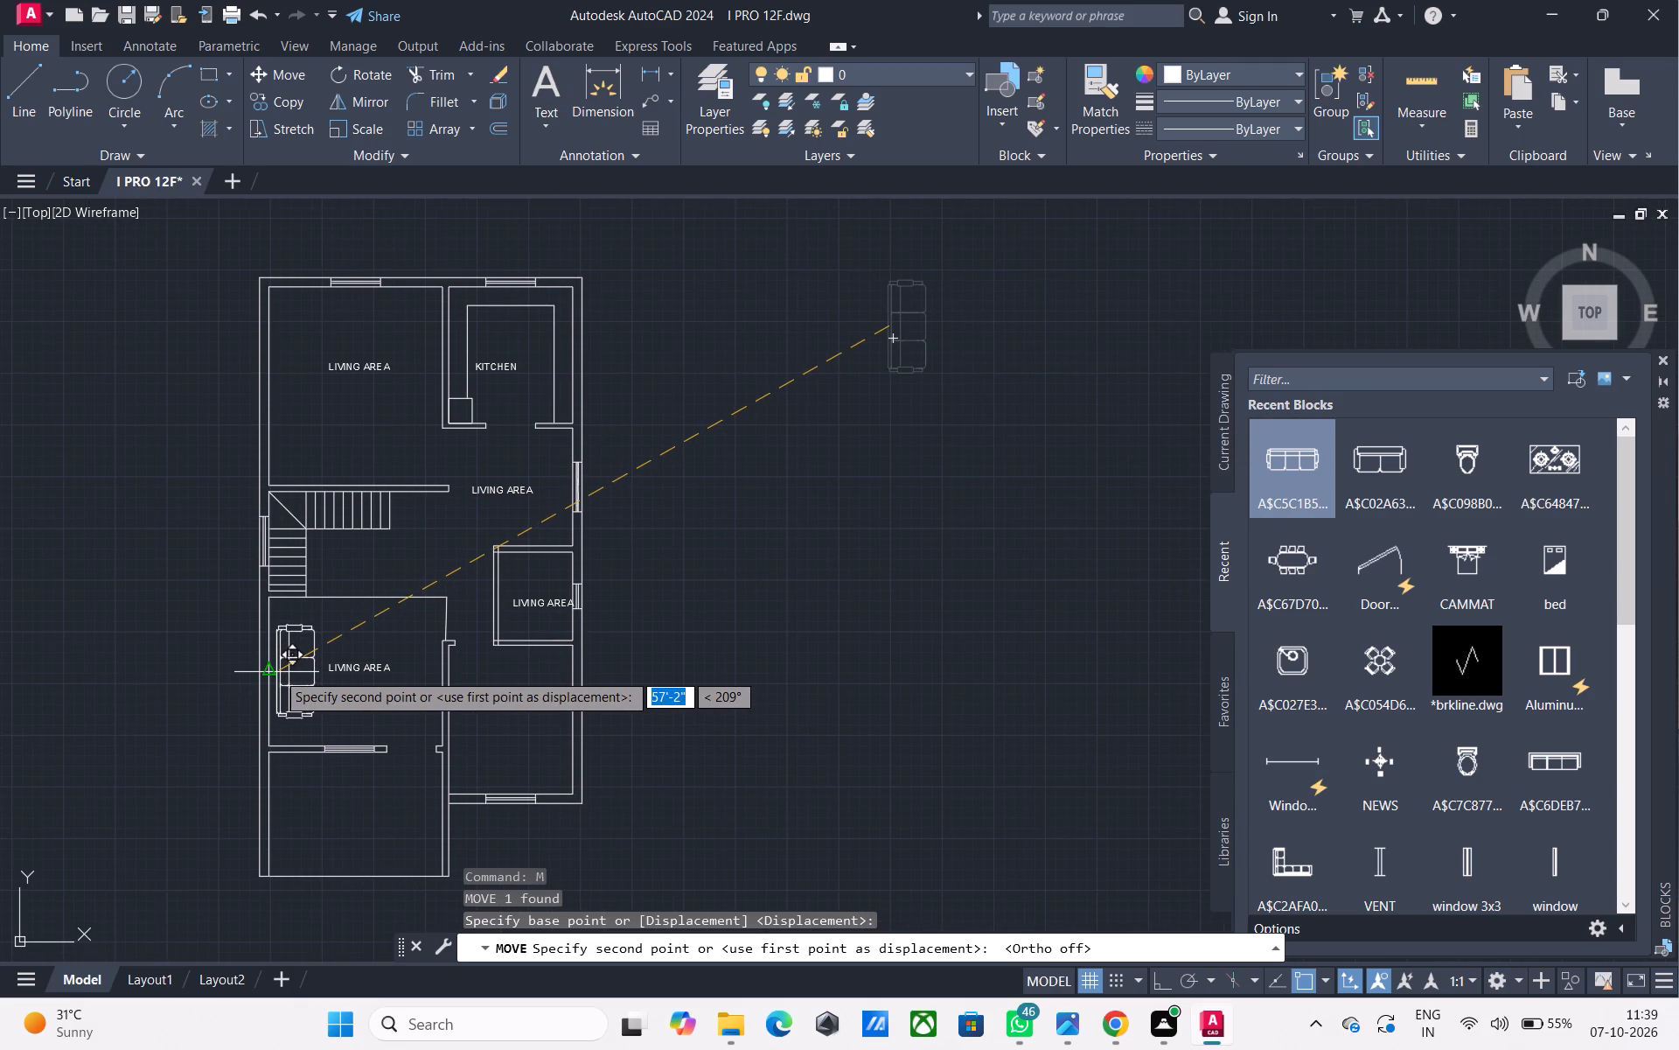
scroll(280, 673, up, 3)
click(273, 673)
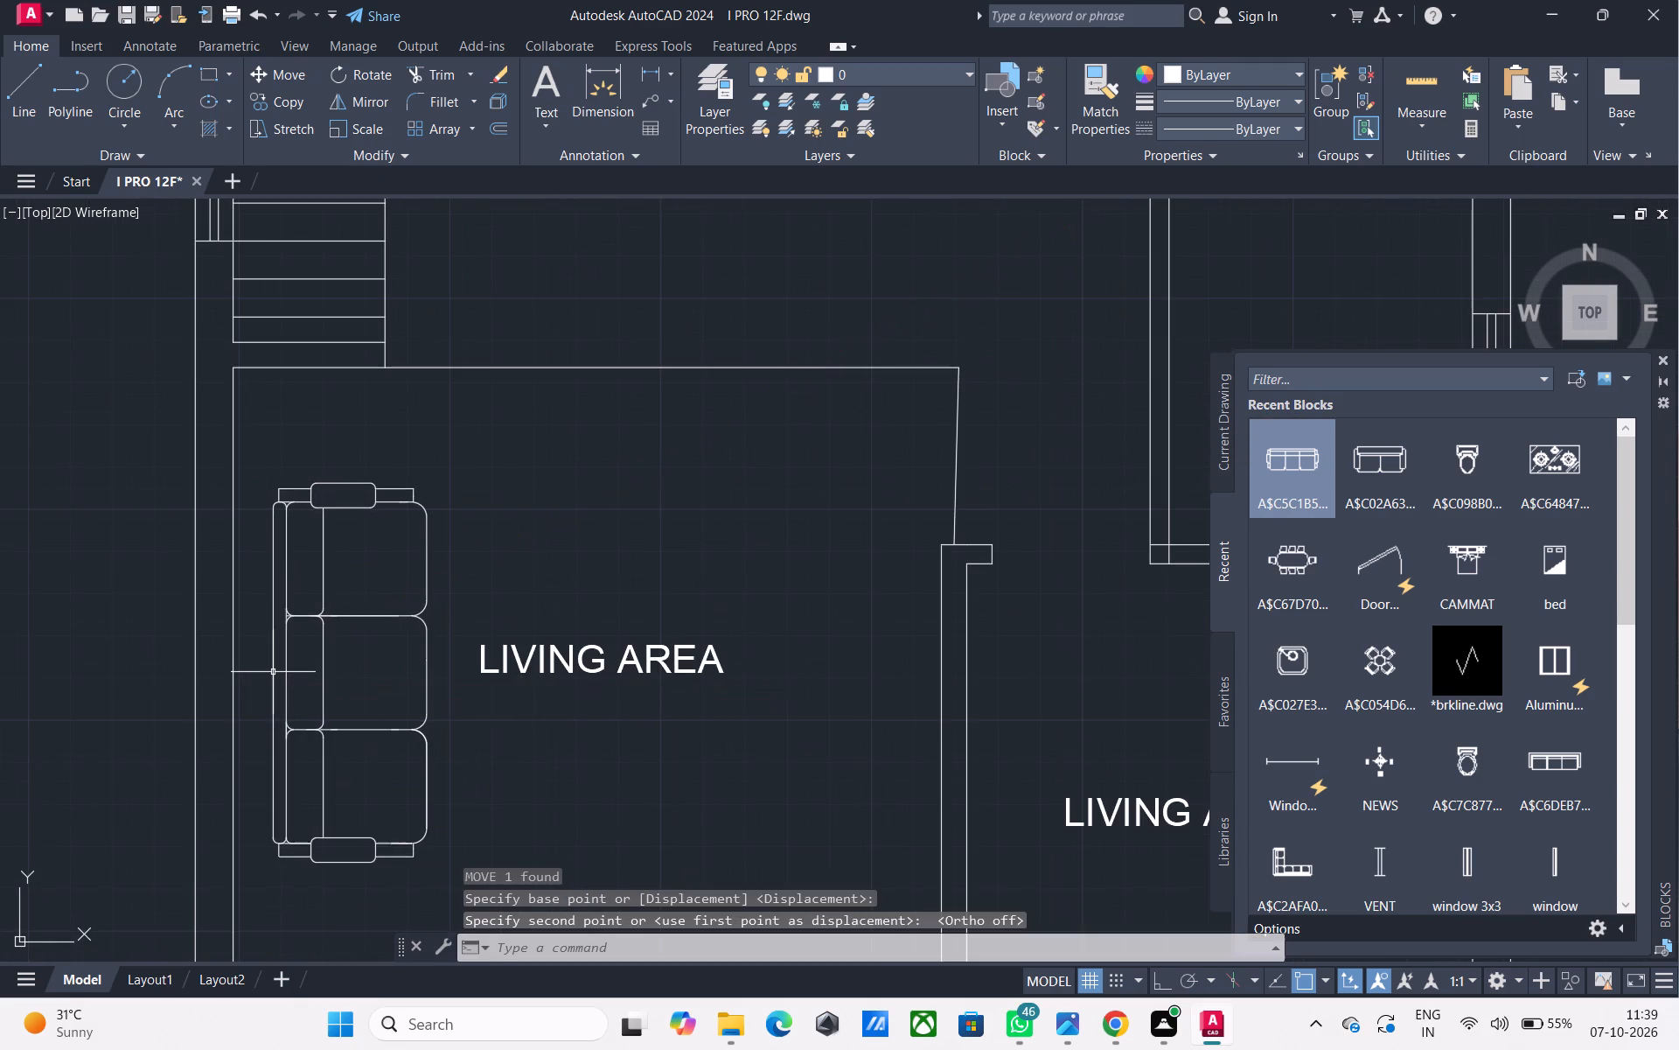
Move the LIVING AREA label beside the sofa further right, clear of the sofa.
scroll(336, 681, down, 3)
middle_drag(468, 678, 430, 654)
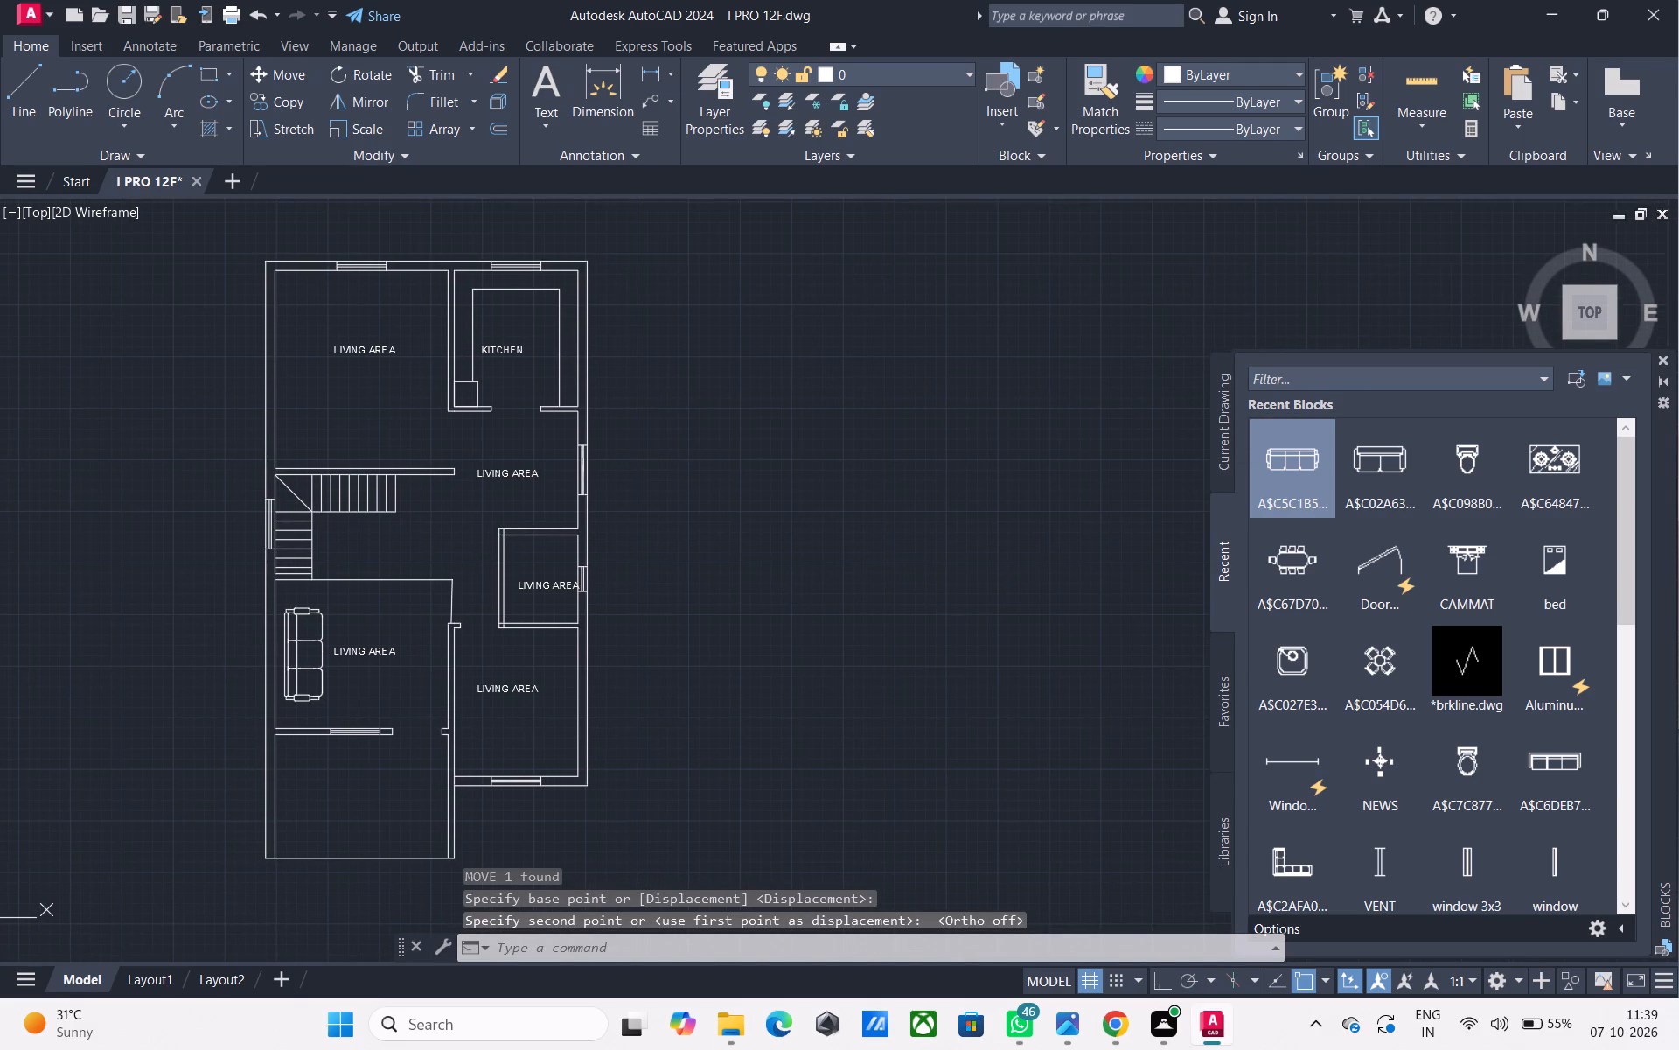
click(347, 656)
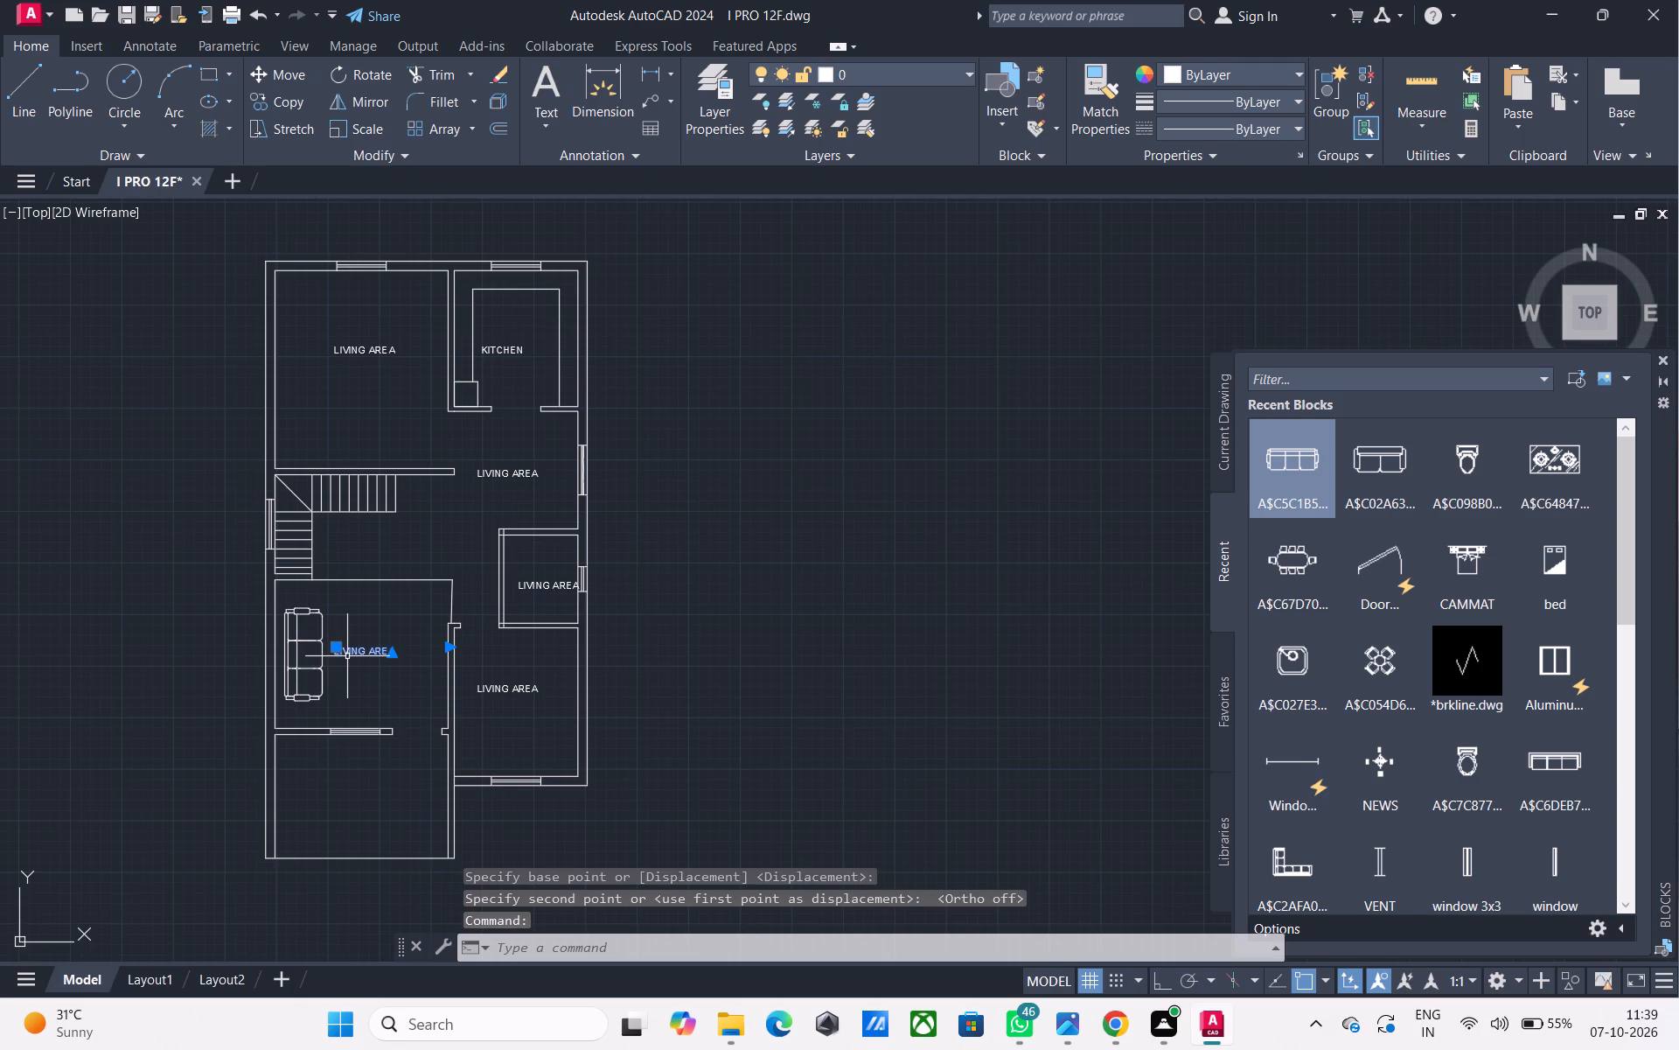
text(M)
key(space)
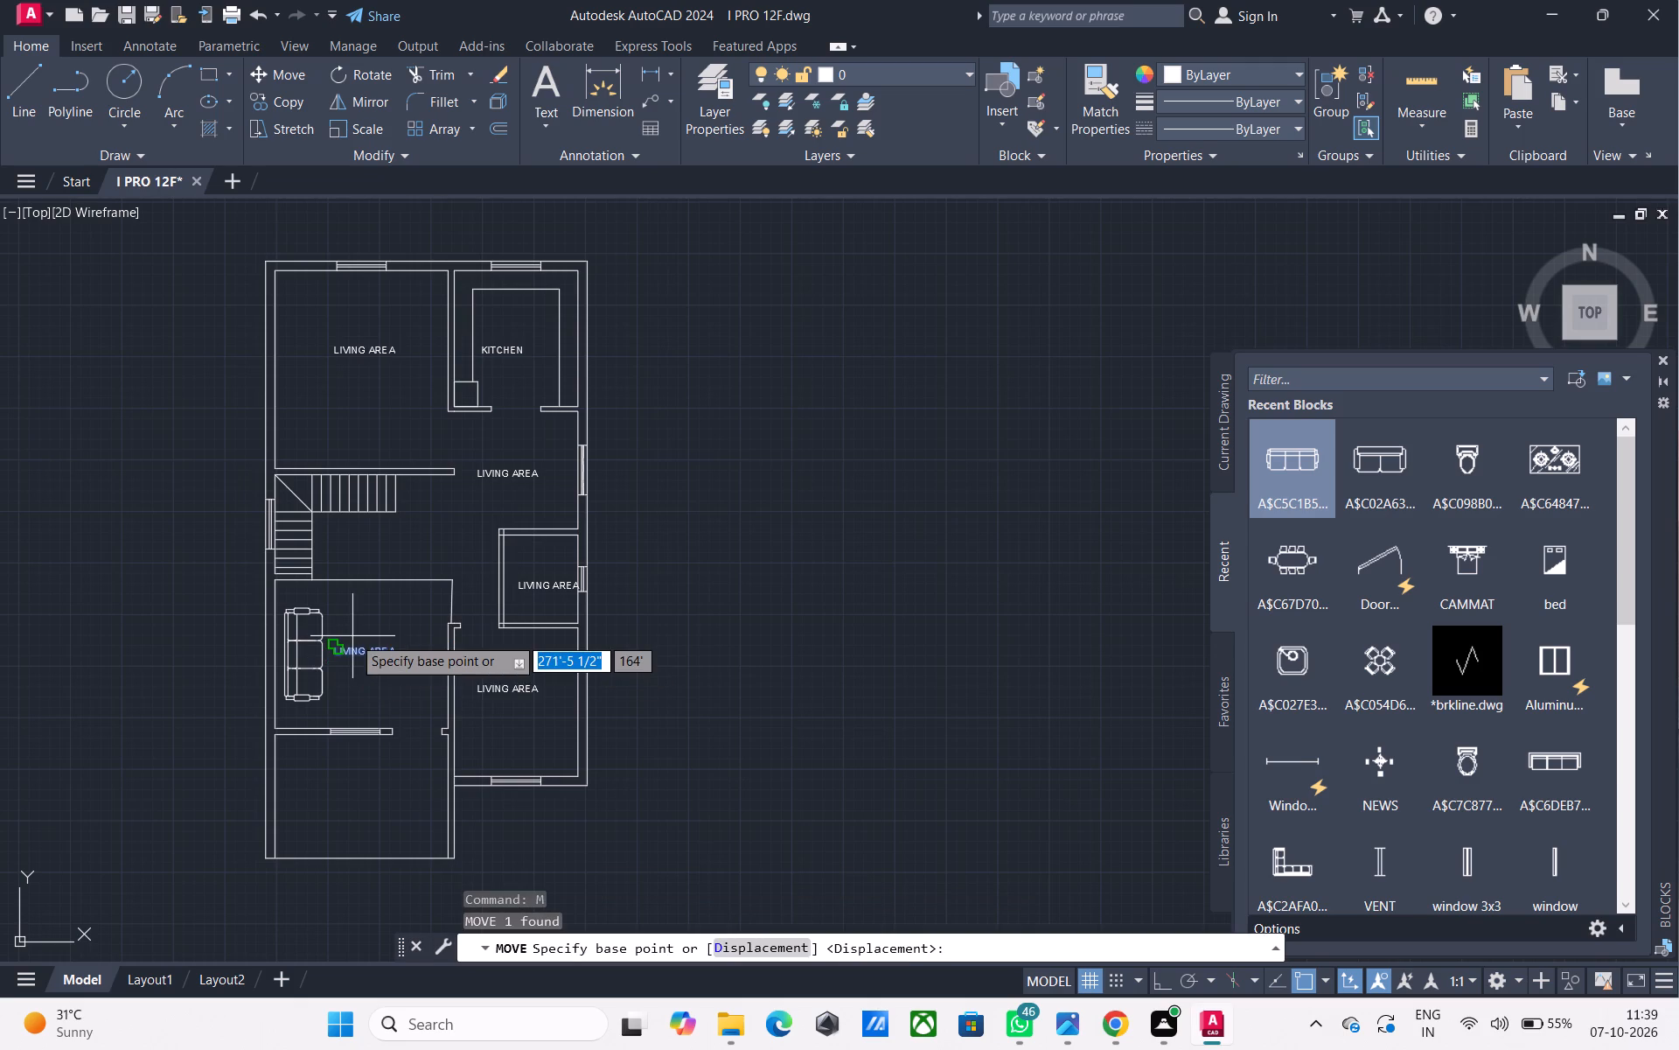
scroll(352, 636, up, 2)
click(357, 647)
click(449, 641)
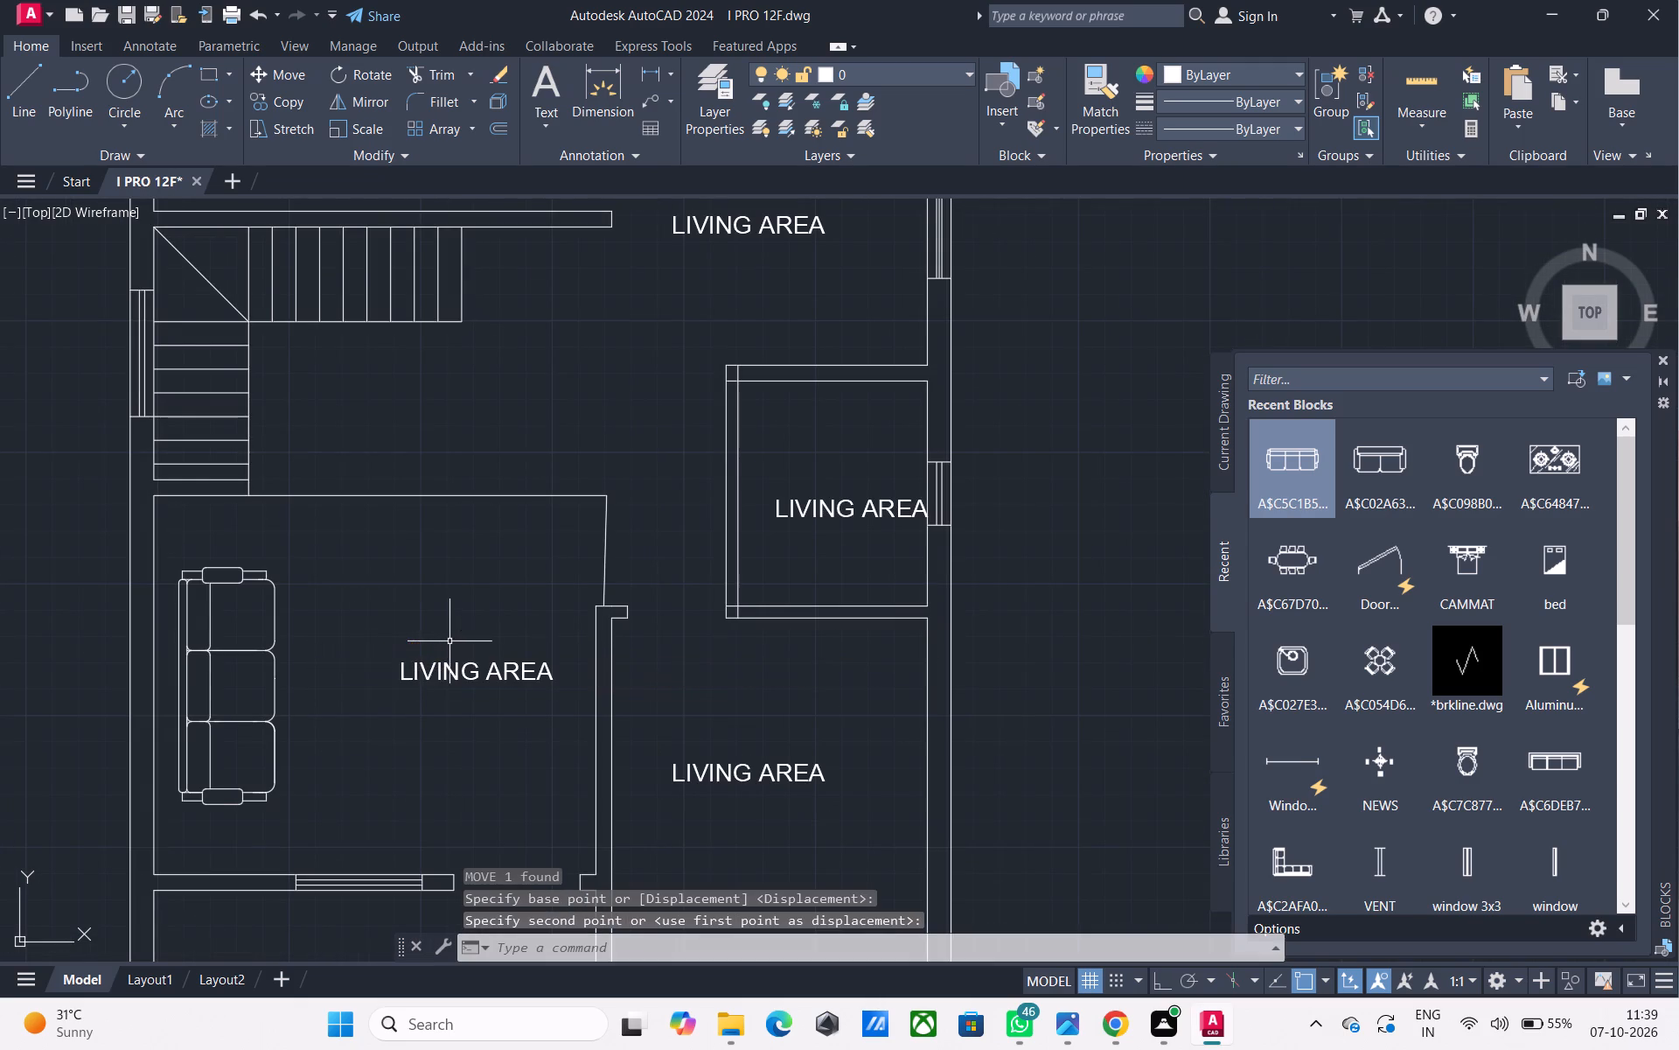
Change the LIVING AREA label in the lower right room, below the small enclosed room, to GUEST ROOM.
scroll(382, 679, down, 2)
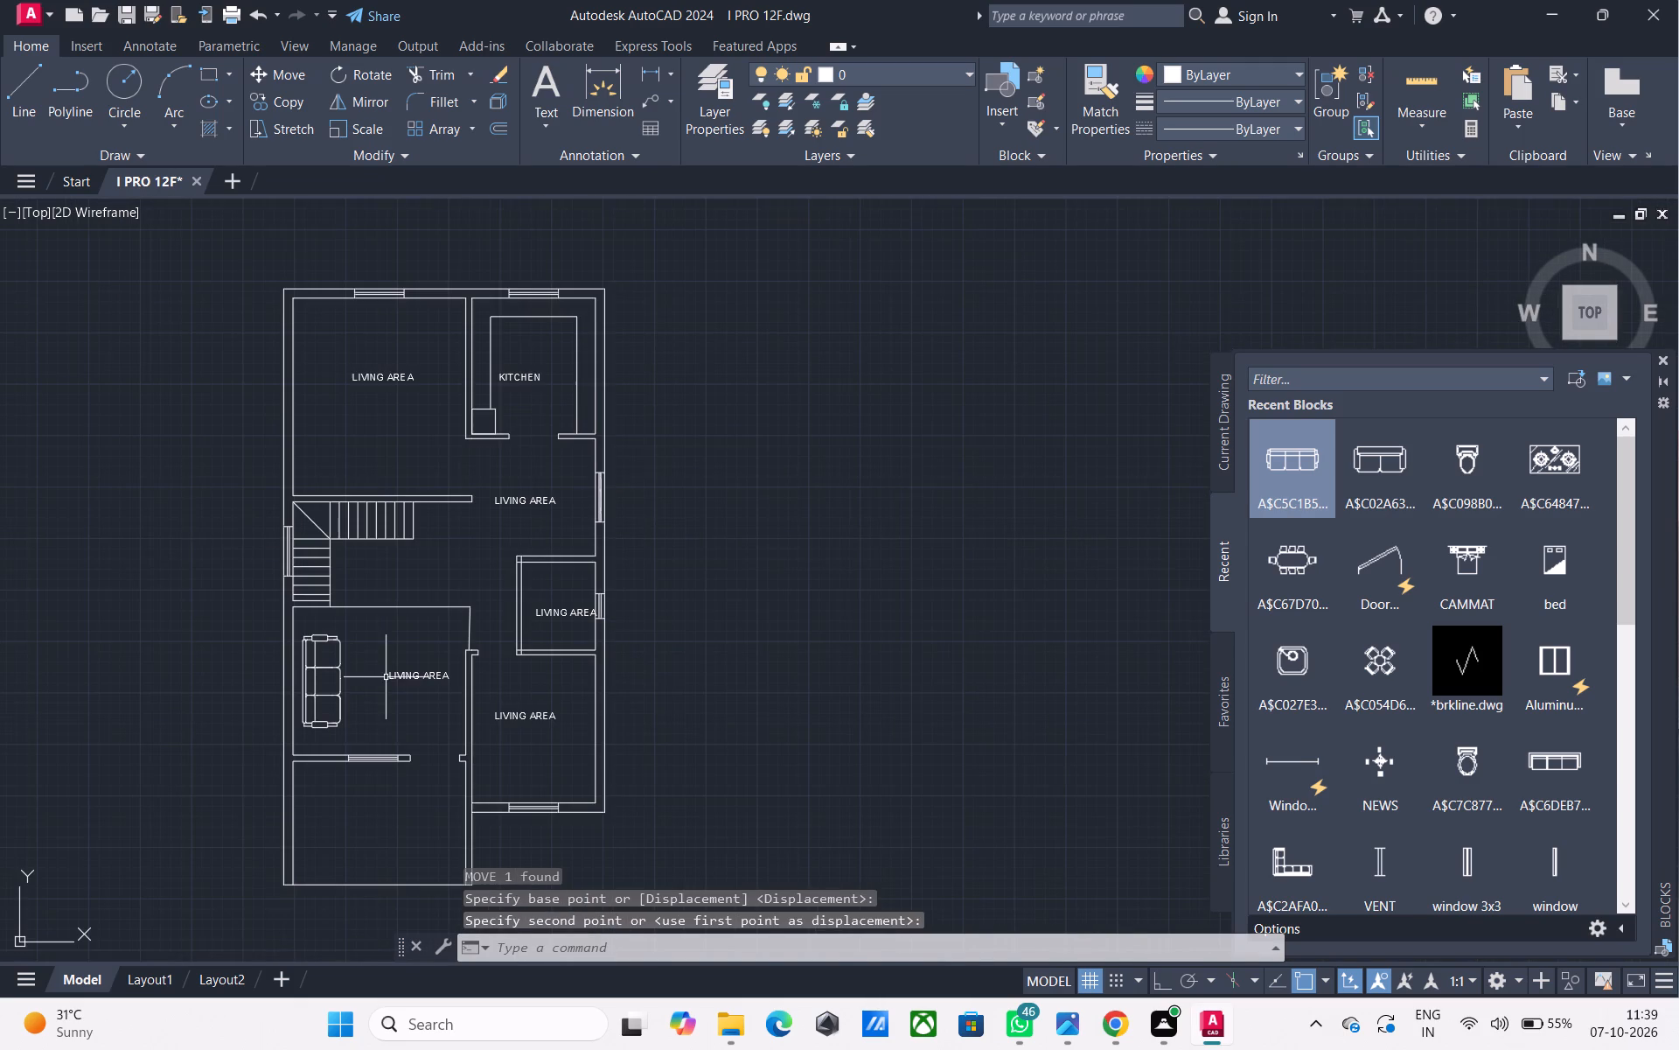
double_click(550, 716)
scroll(550, 715, up, 3)
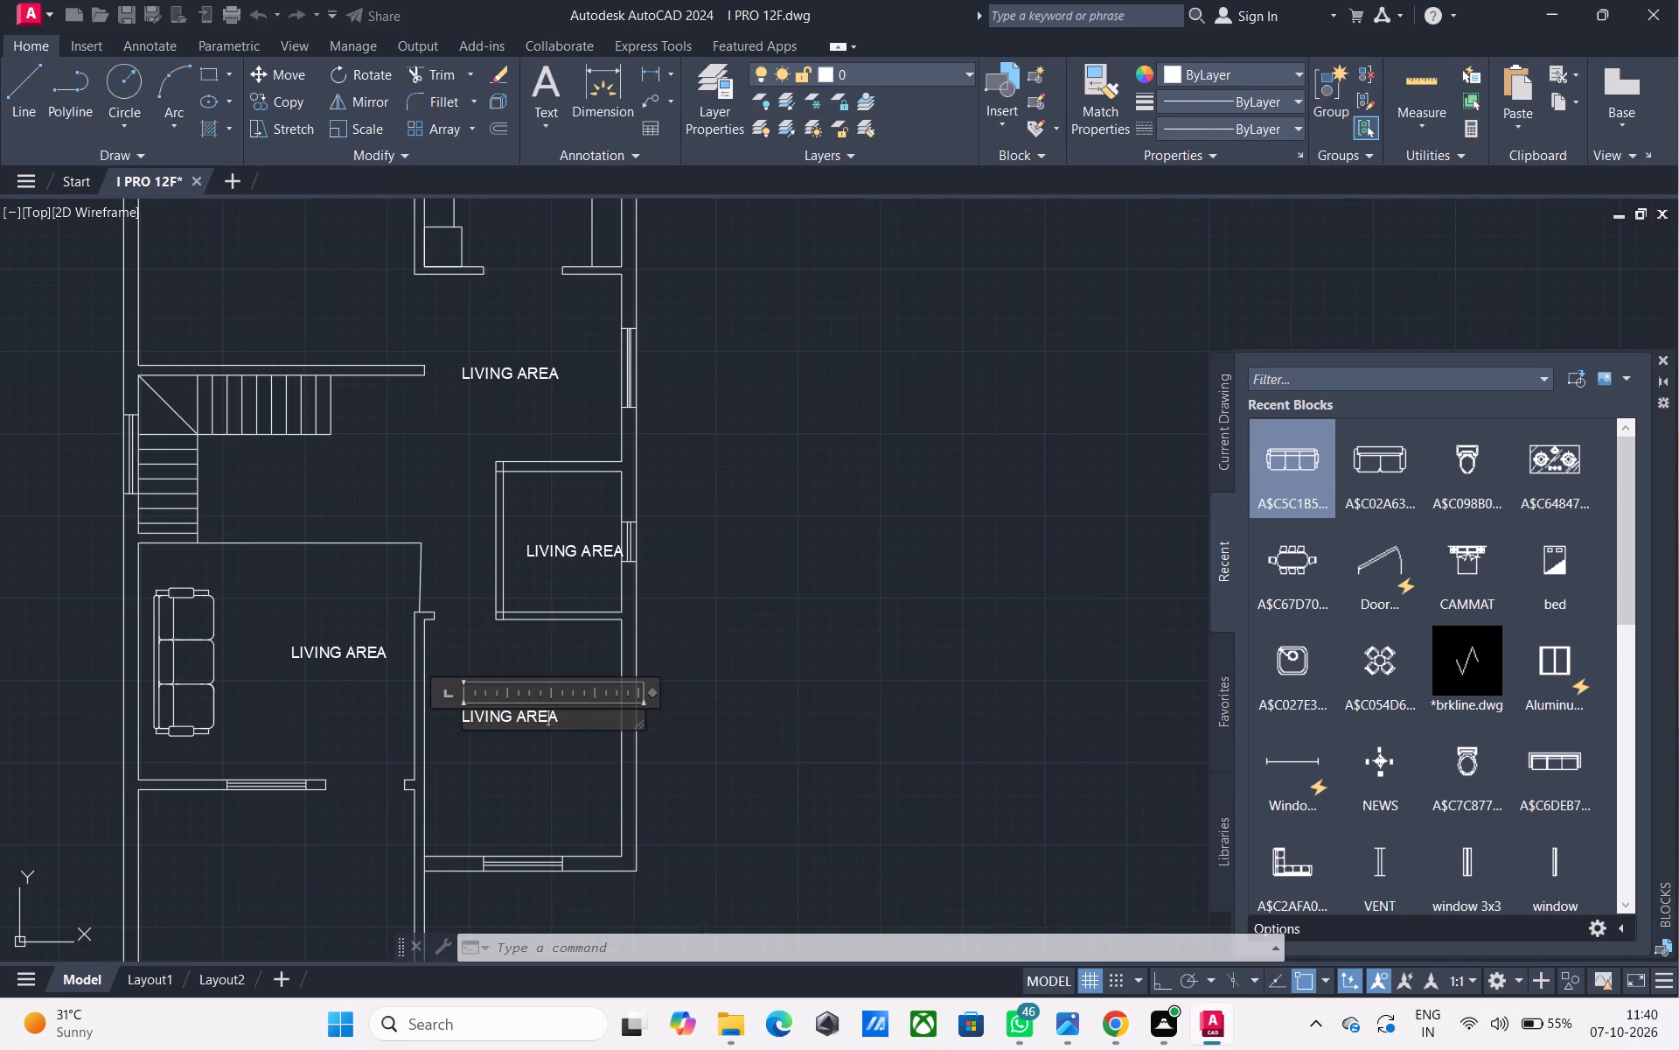
click(561, 714)
key(BackSpace)
key(BackSpace)
key(BackSpace)
key(BackSpace)
key(BackSpace)
key(BackSpace)
key(BackSpace)
key(BackSpace)
key(BackSpace)
key(BackSpace)
key(BackSpace)
key(BackSpace)
key(BackSpace)
key(BackSpace)
key(BackSpace)
key(BackSpace)
key(BackSpace)
key(BackSpace)
key(BackSpace)
key(BackSpace)
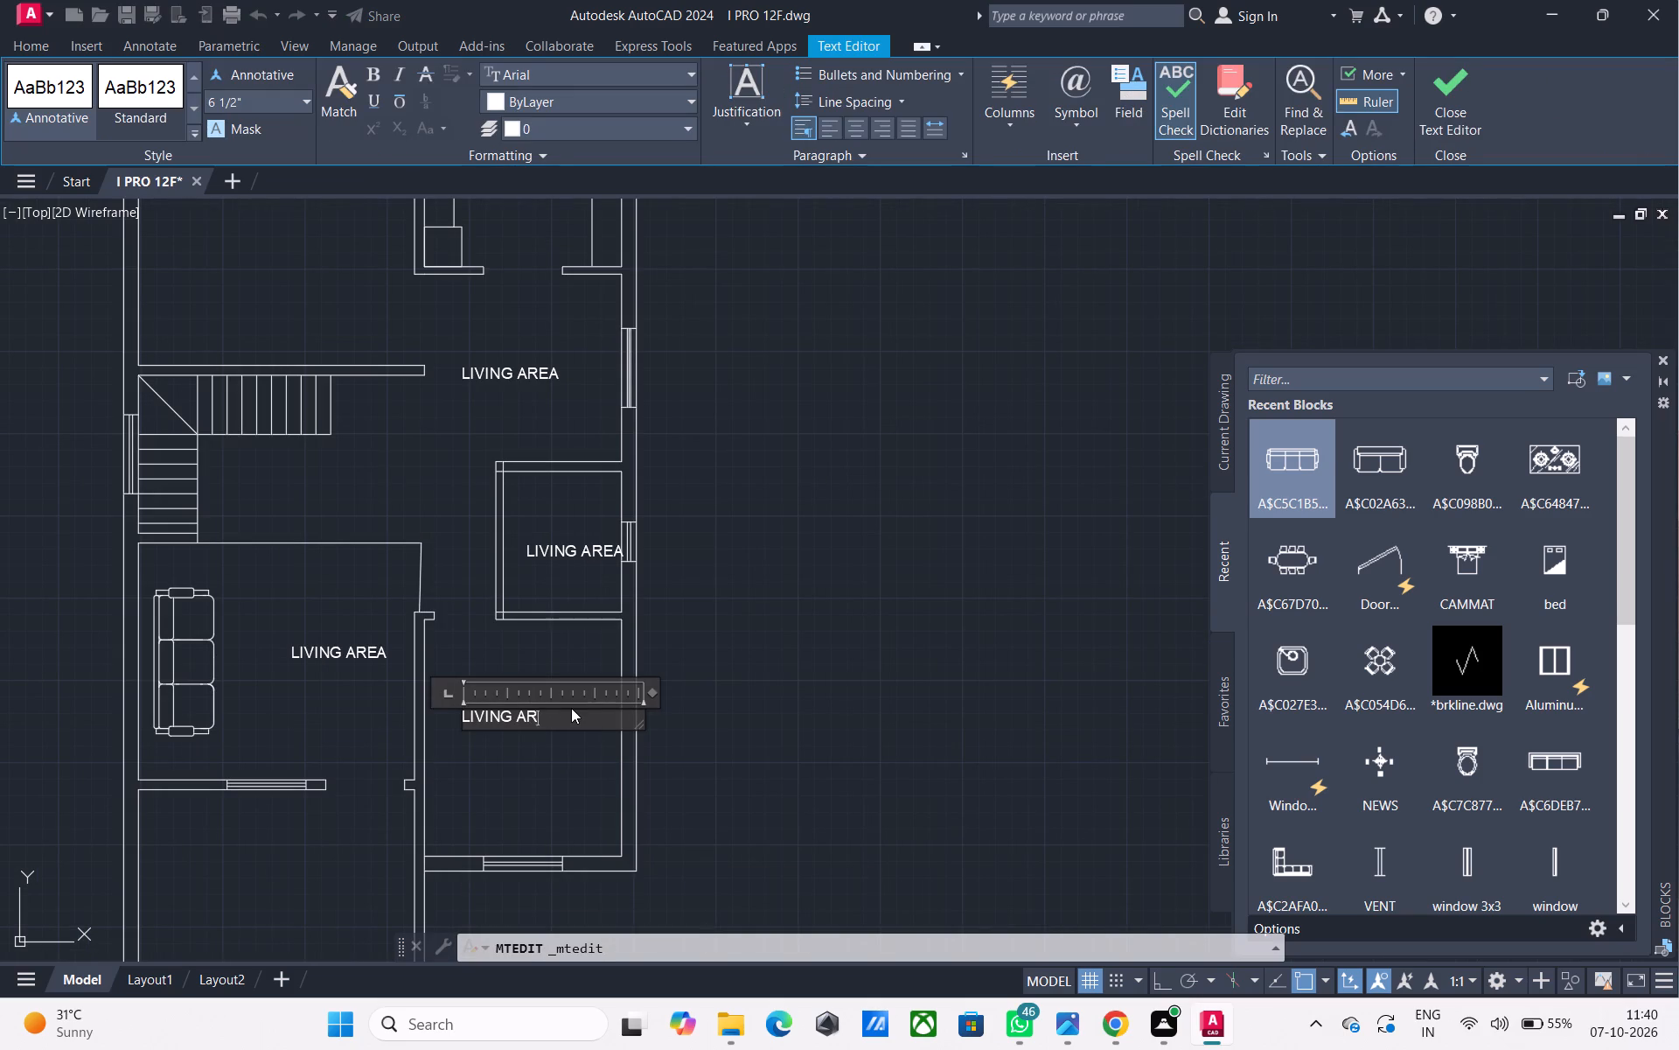
text(GUEST)
key(space)
text(ROOM)
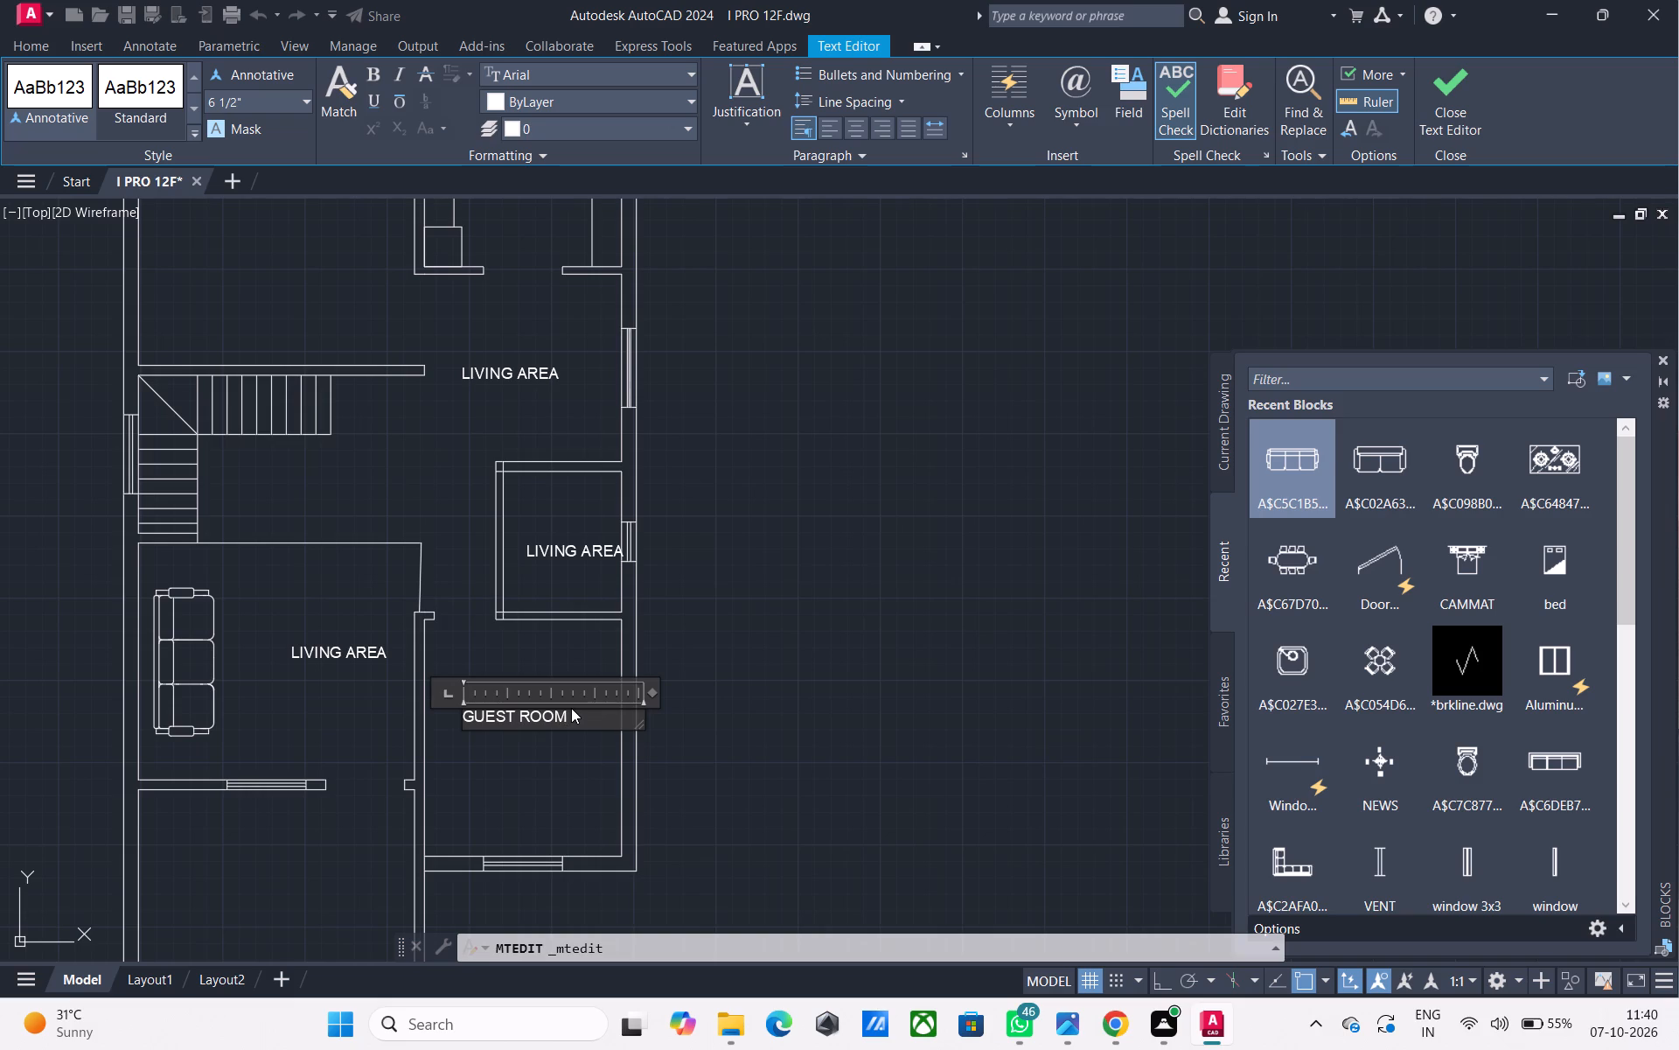
click(542, 636)
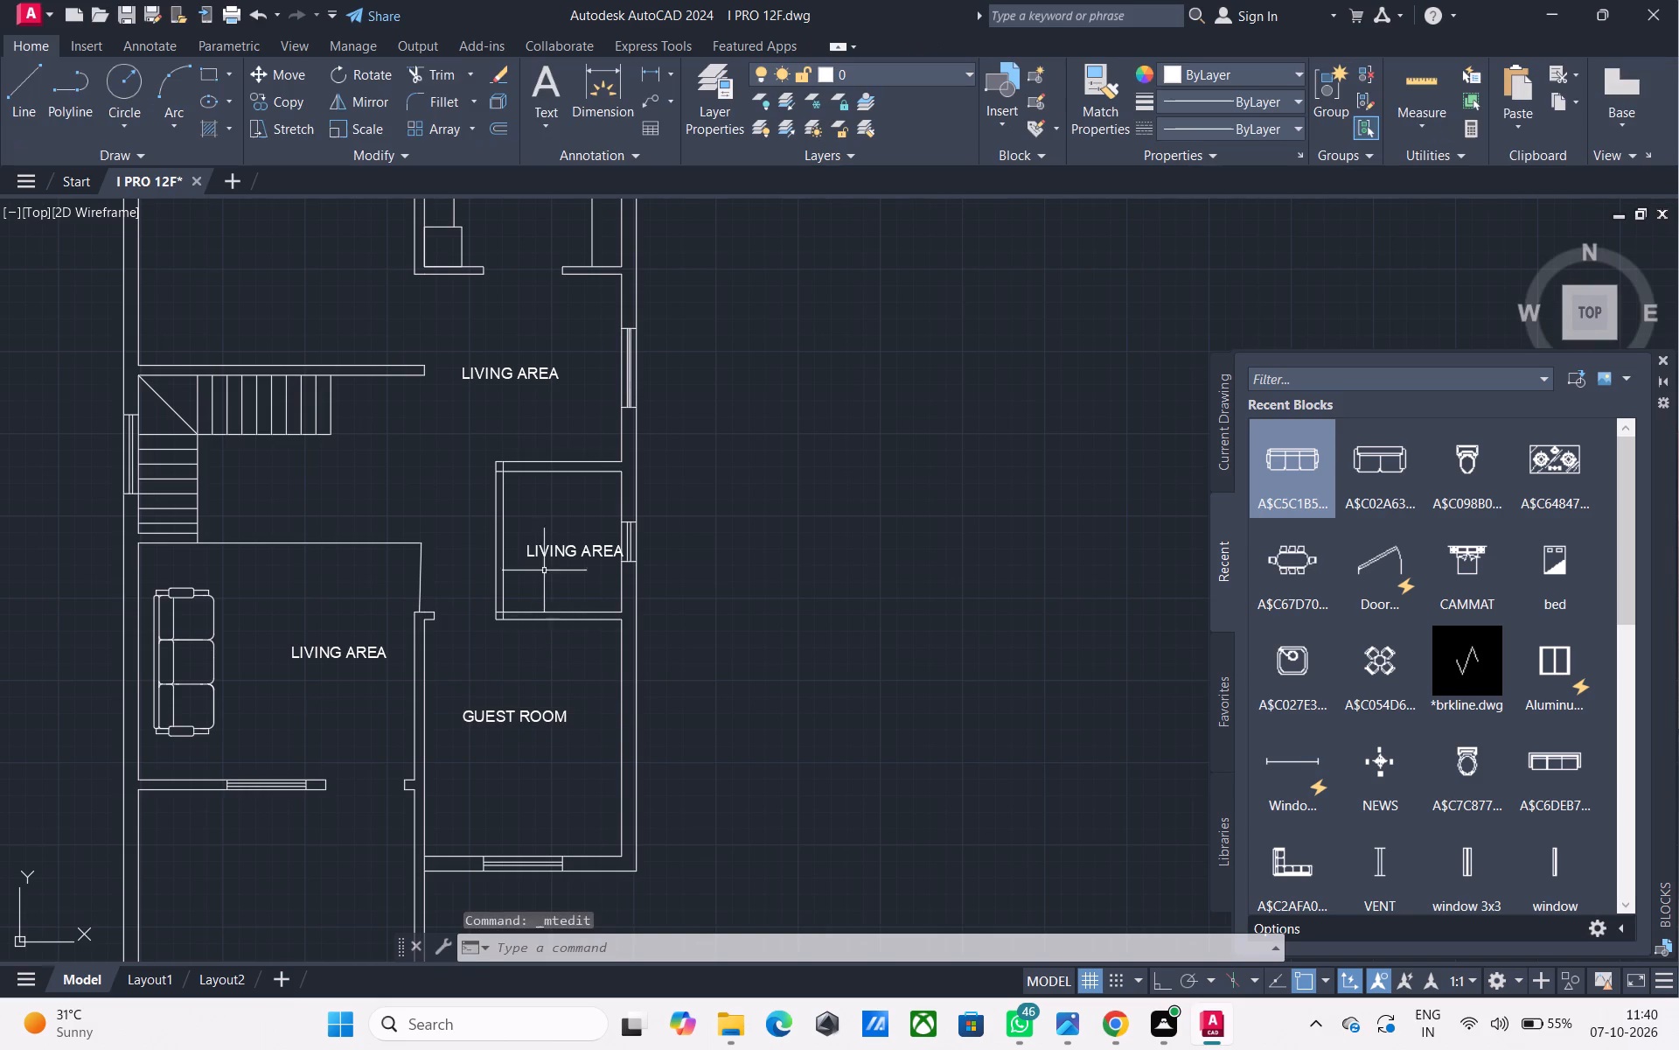
Change the LIVING AREA label in the small enclosed room above the guest room to W.C.
double_click(554, 549)
scroll(554, 549, up, 3)
click(683, 548)
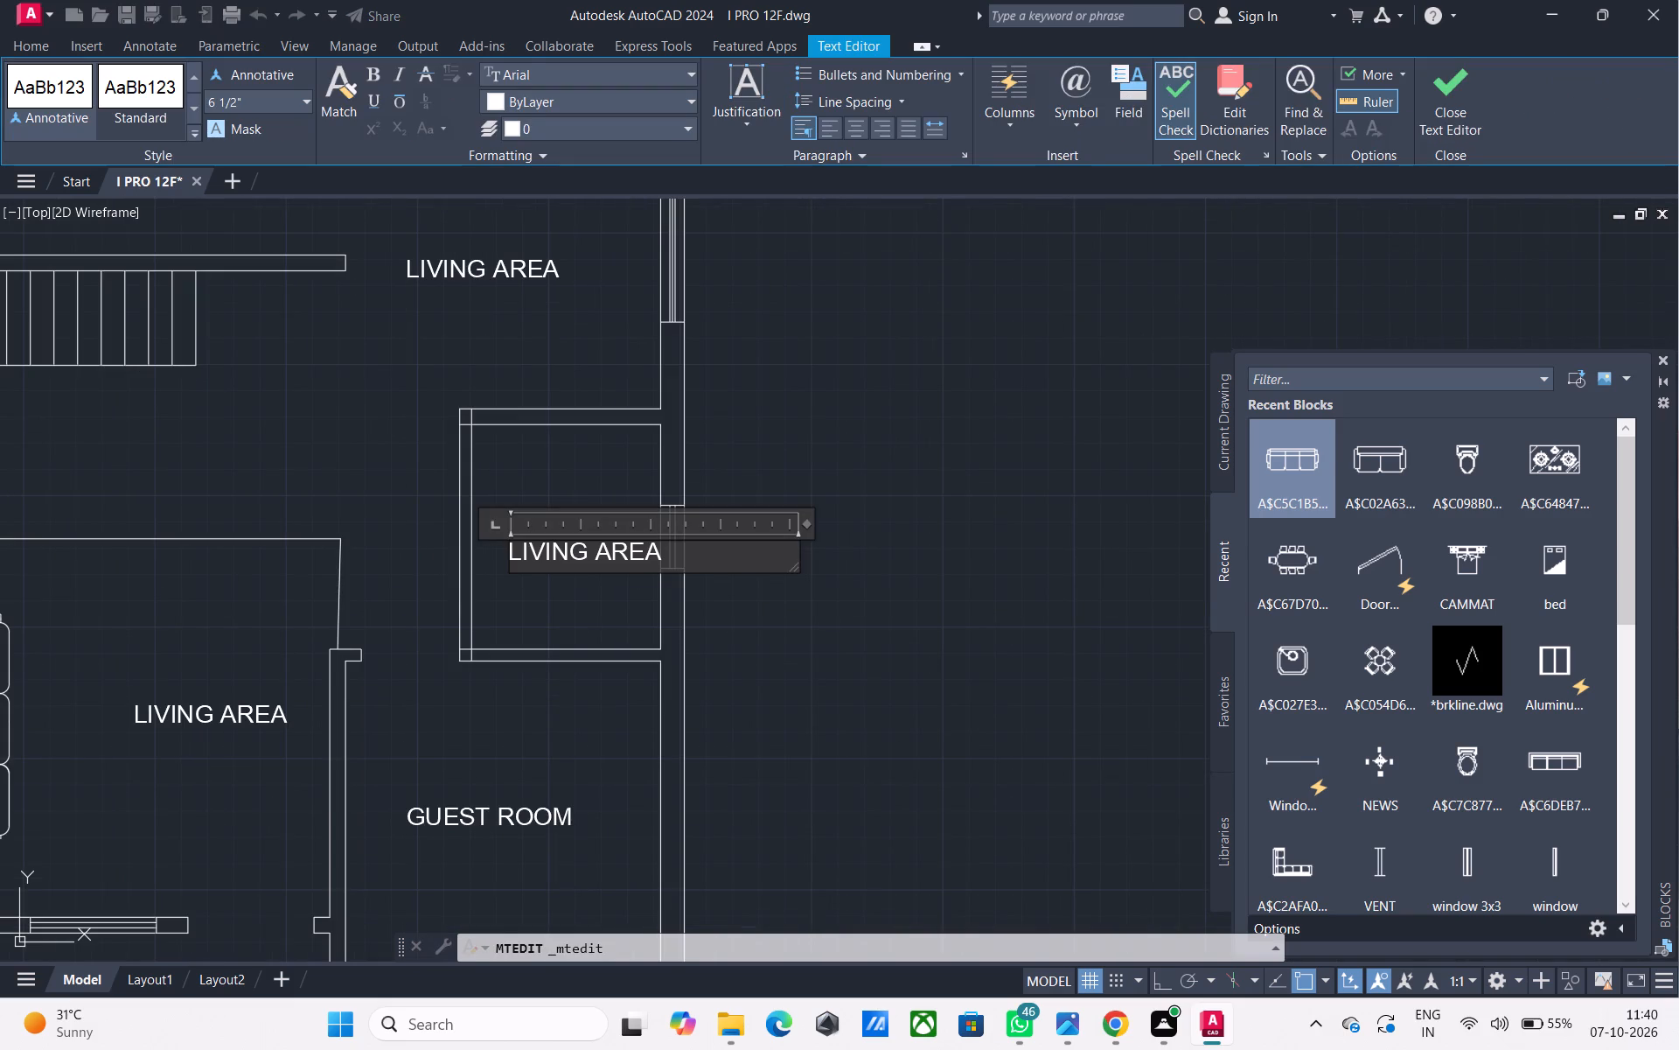
key(BackSpace)
key(BackSpace)
key(BackSpace)
key(BackSpace)
key(BackSpace)
key(BackSpace)
key(BackSpace)
key(BackSpace)
key(BackSpace)
key(BackSpace)
key(BackSpace)
key(BackSpace)
key(BackSpace)
key(BackSpace)
key(BackSpace)
key(BackSpace)
key(BackSpace)
key(BackSpace)
key(BackSpace)
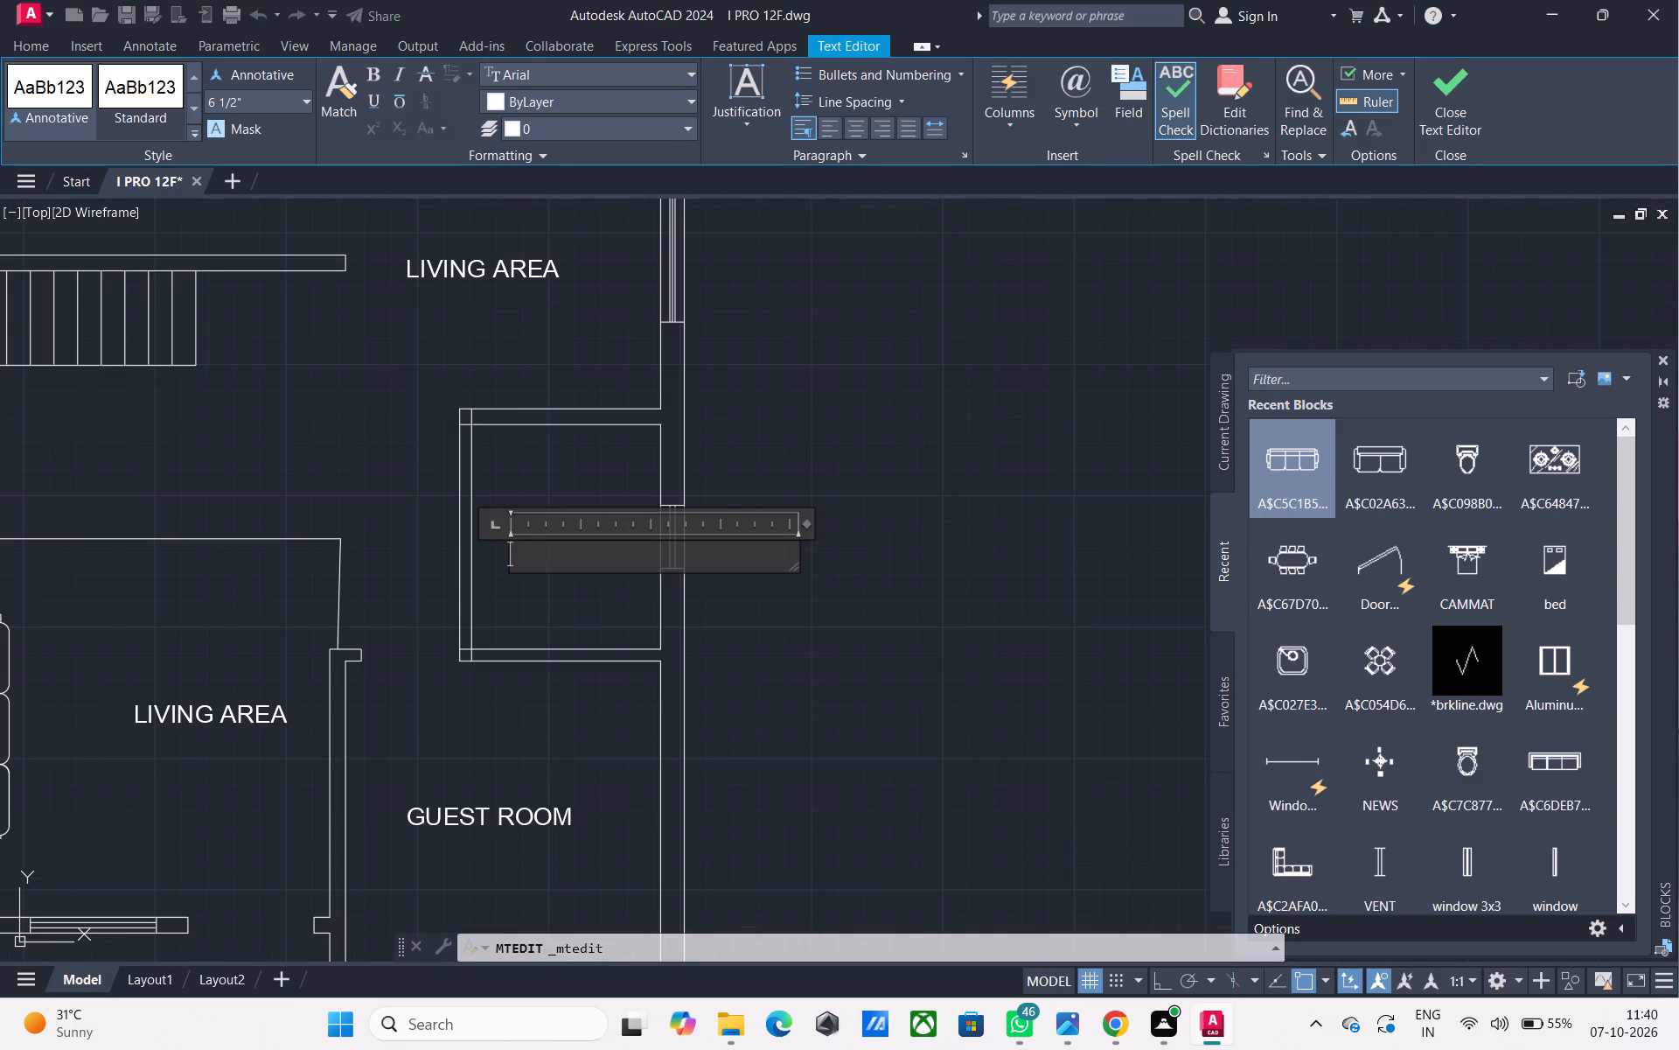
key(w)
key(period)
key(c)
click(593, 473)
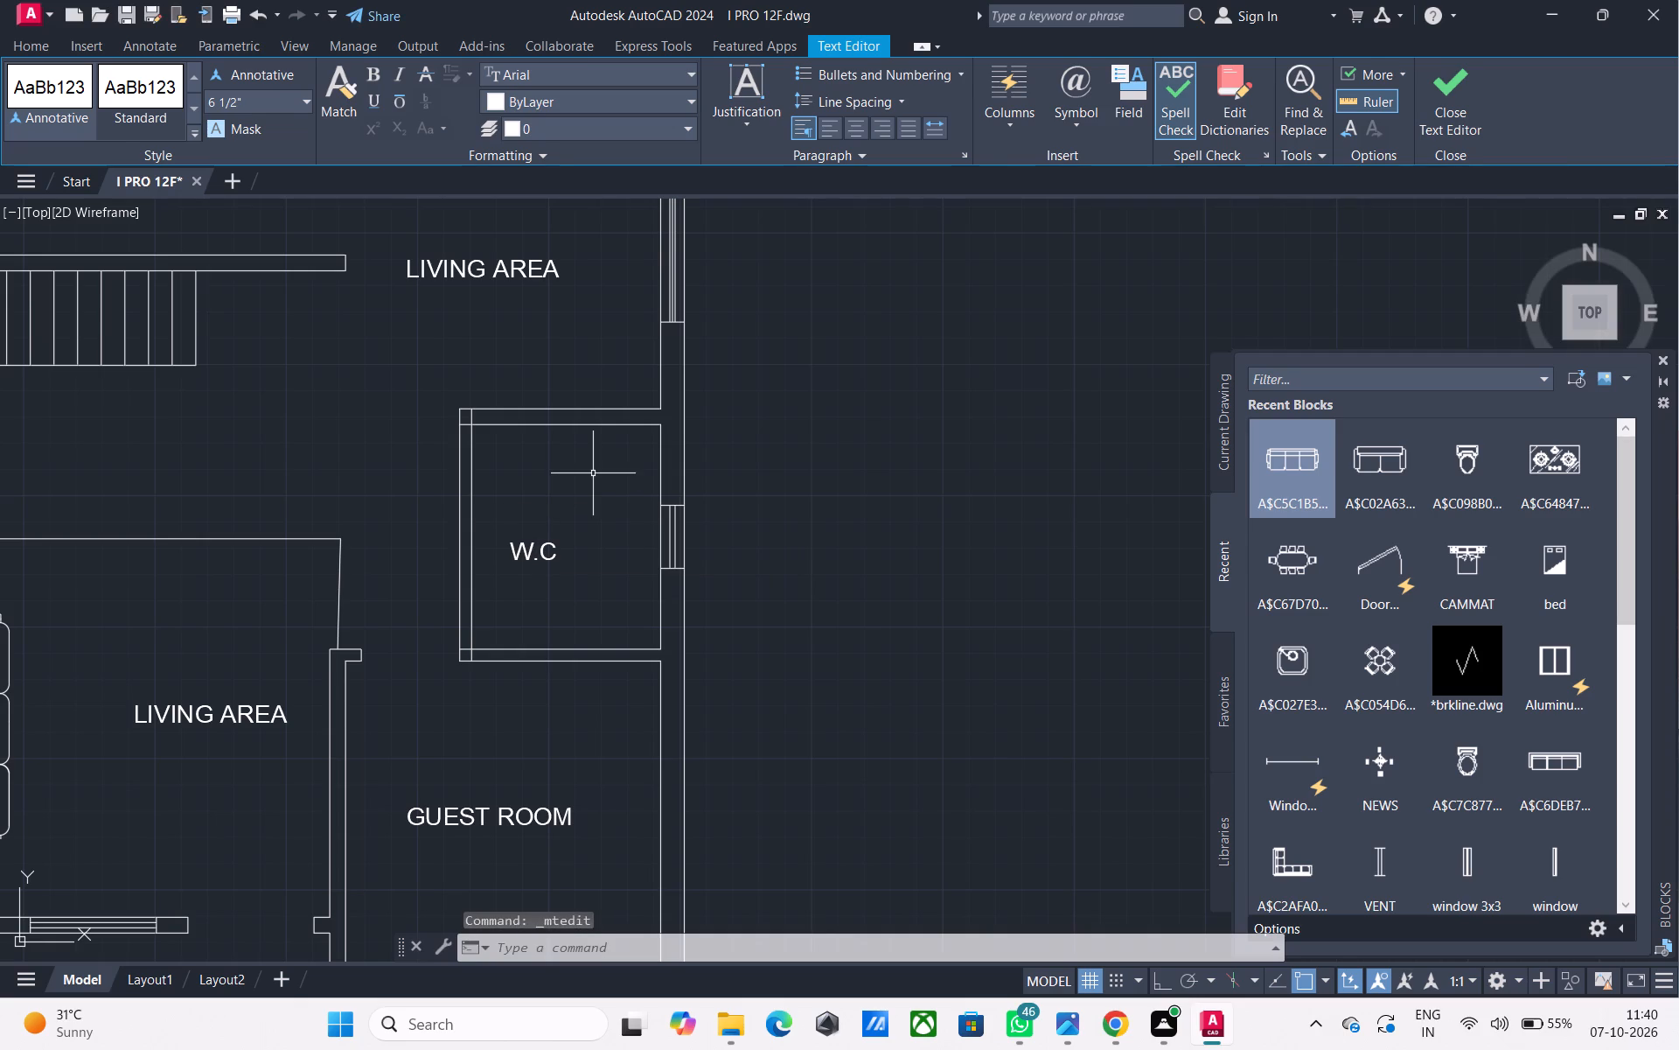
Change the LIVING AREA label in the space between the kitchen and the W.C to DINING AREA.
middle_drag(550, 416, 531, 693)
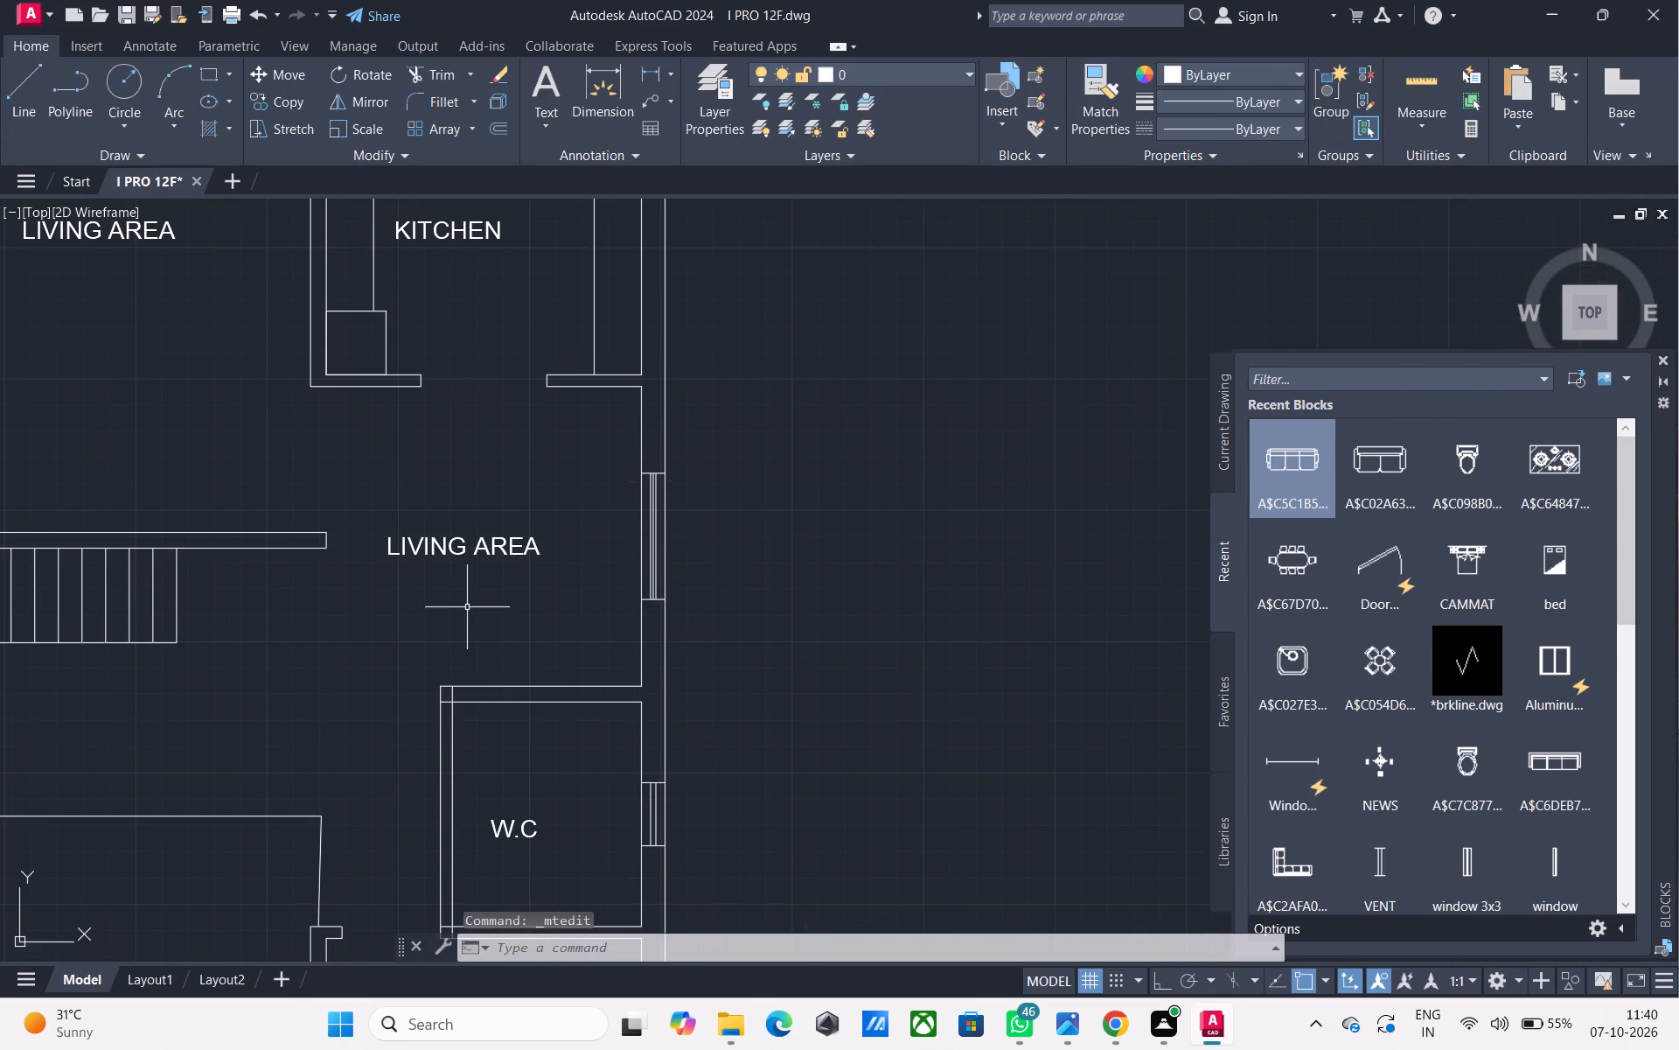
double_click(507, 548)
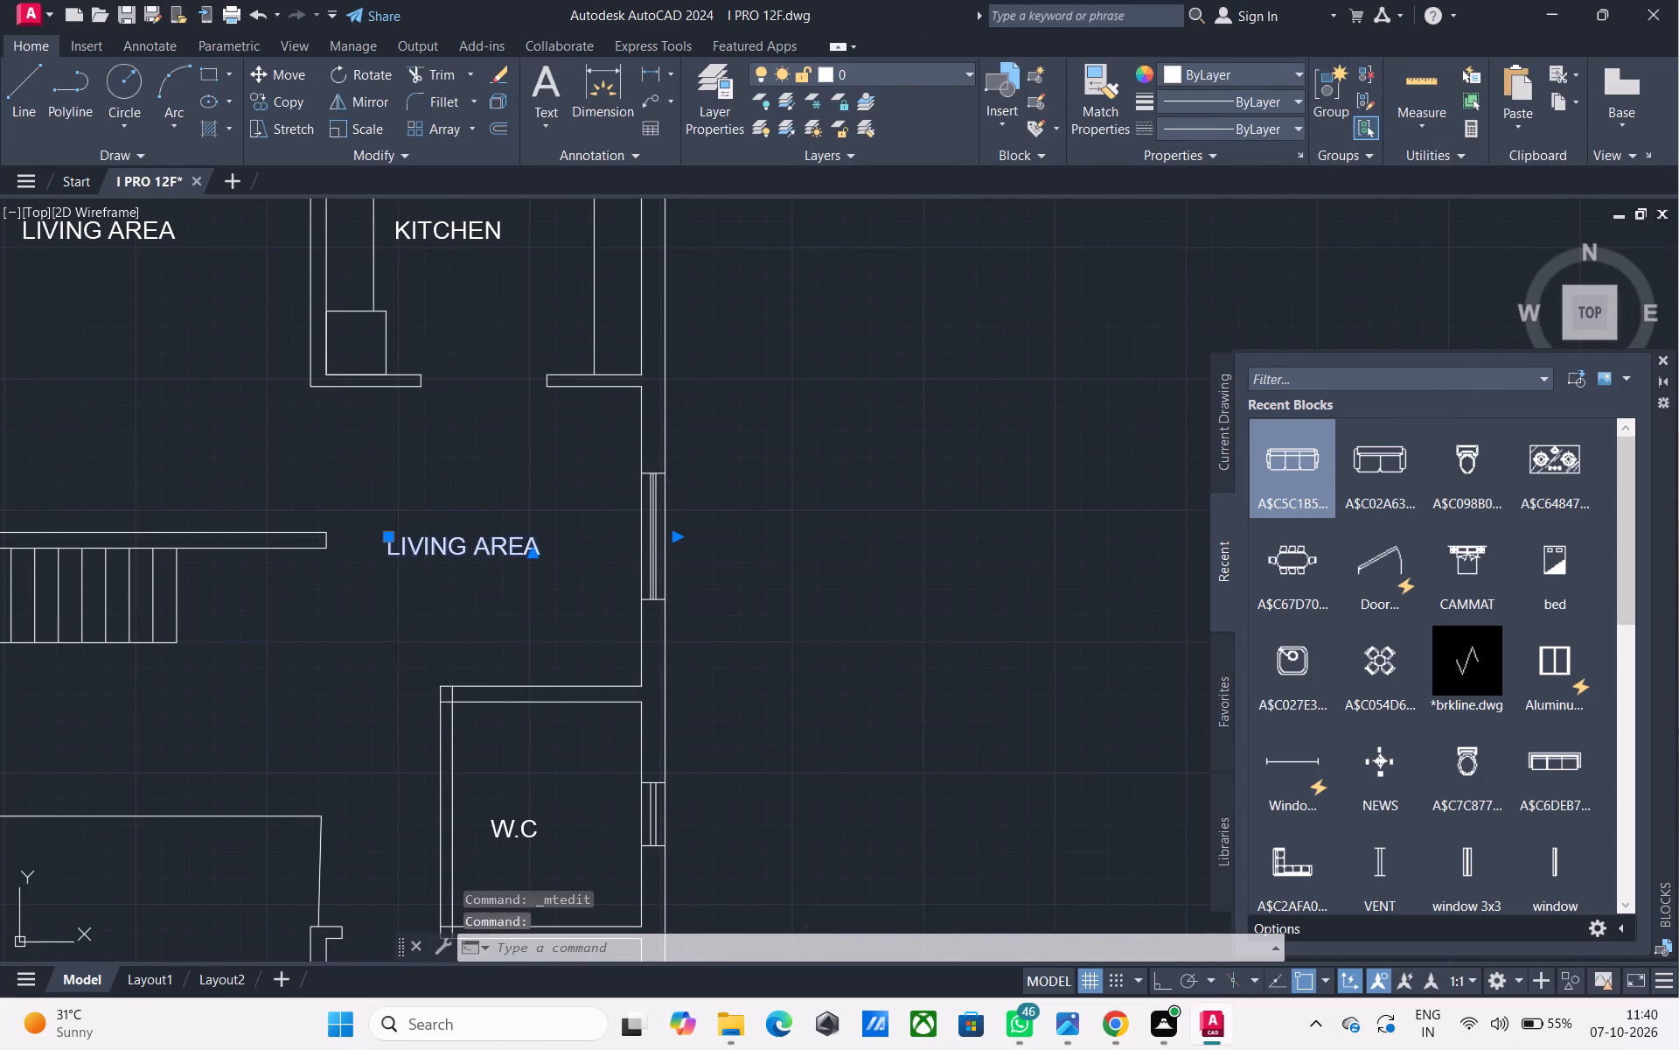
click(460, 554)
key(BackSpace)
key(BackSpace)
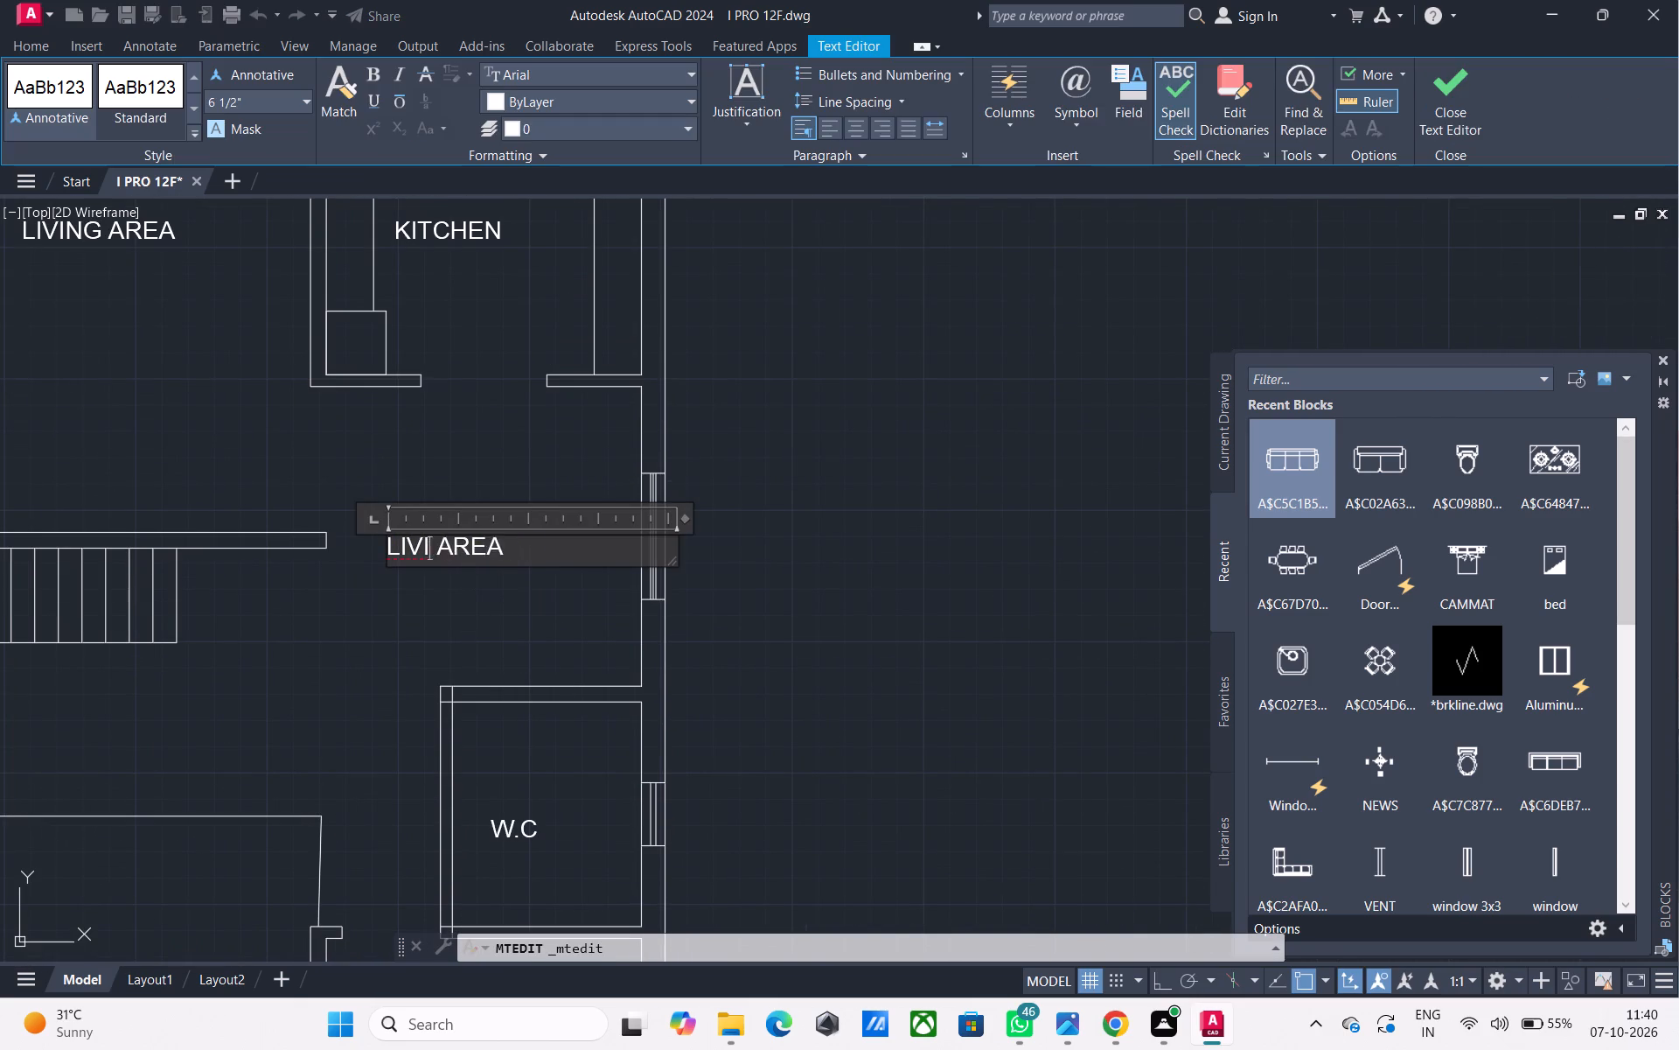
key(BackSpace)
key(BackSpace)
key(BackSpace)
key(BackSpace)
text(DINING)
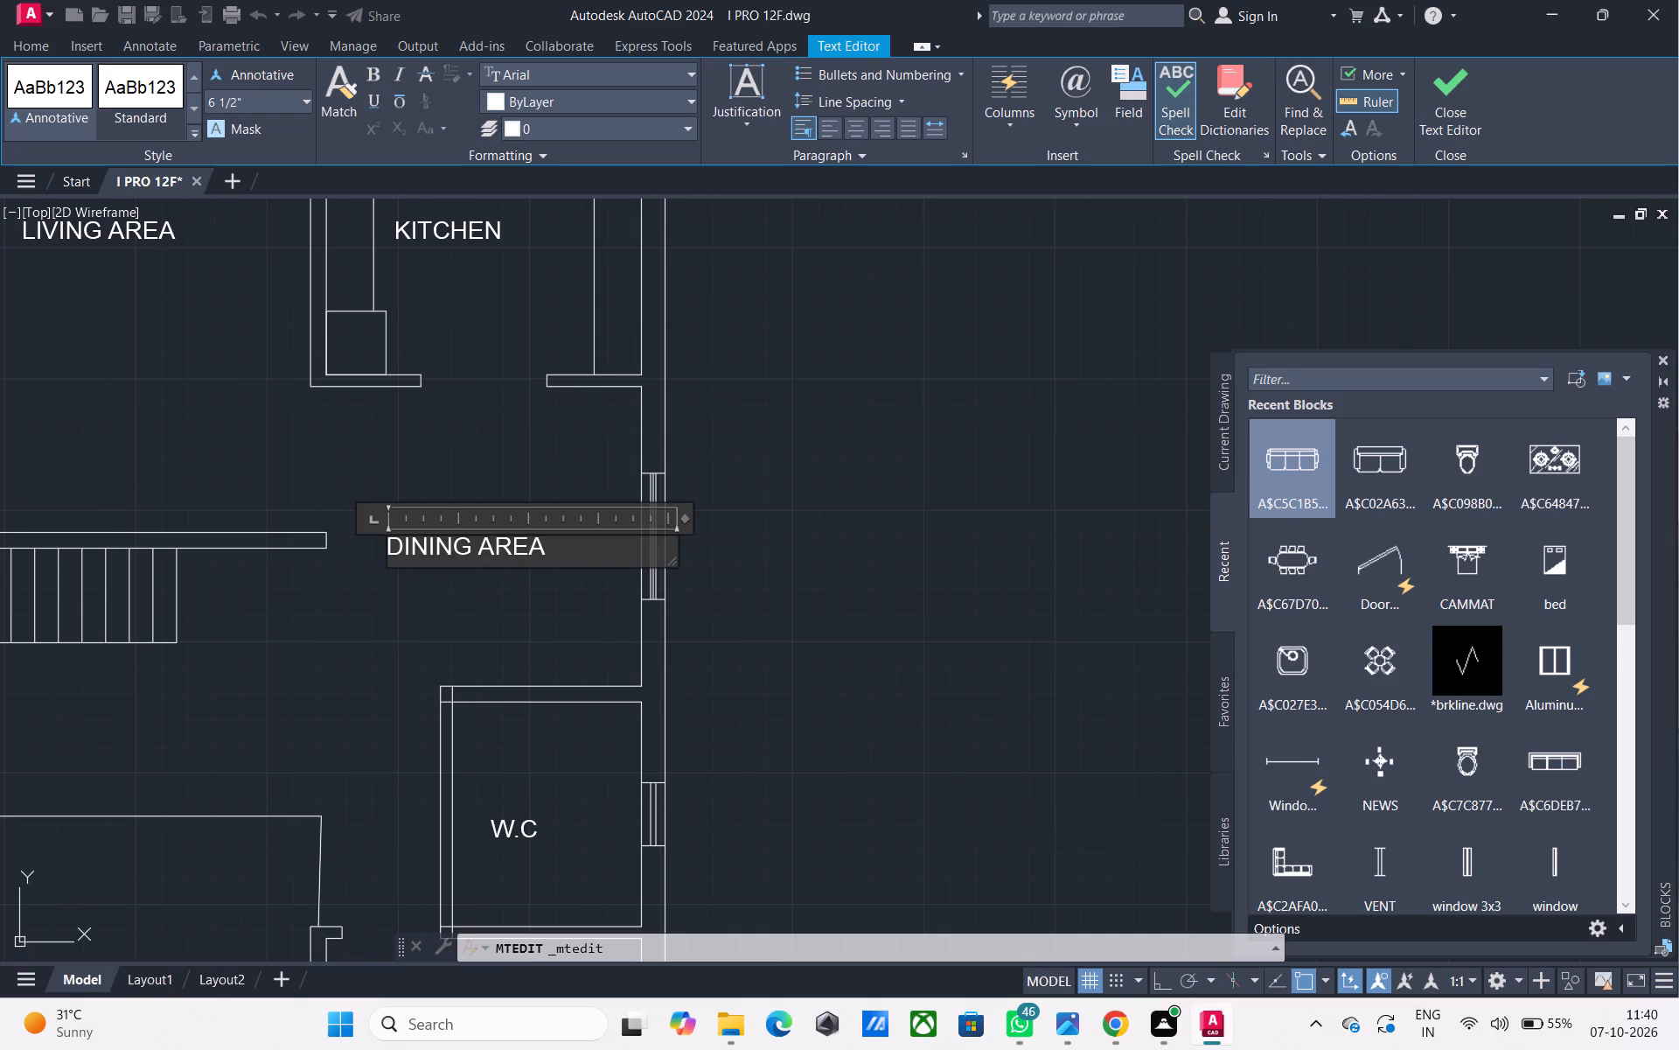
click(363, 605)
Draw a 3' wide margin outline along the plan's right side, from the top-right outer corner down to the guest room's lower outer corner.
scroll(363, 605, down, 3)
middle_drag(363, 606, 466, 573)
middle_drag(450, 546, 435, 494)
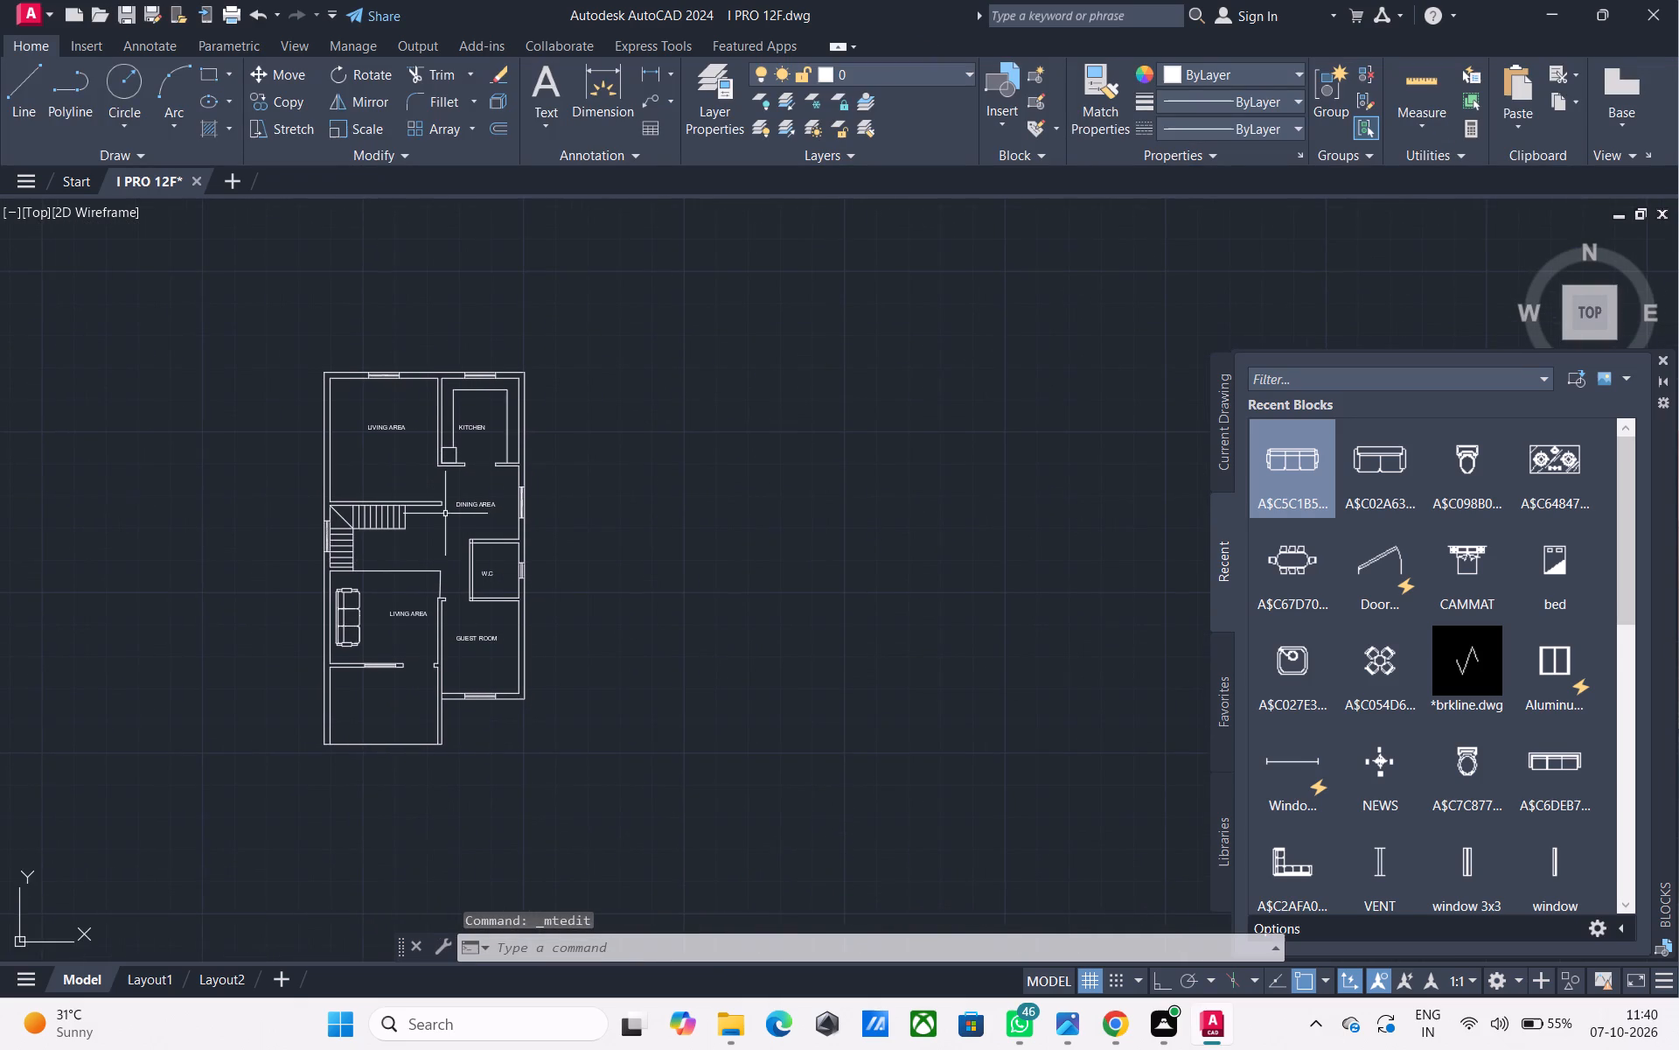
middle_drag(446, 515, 398, 615)
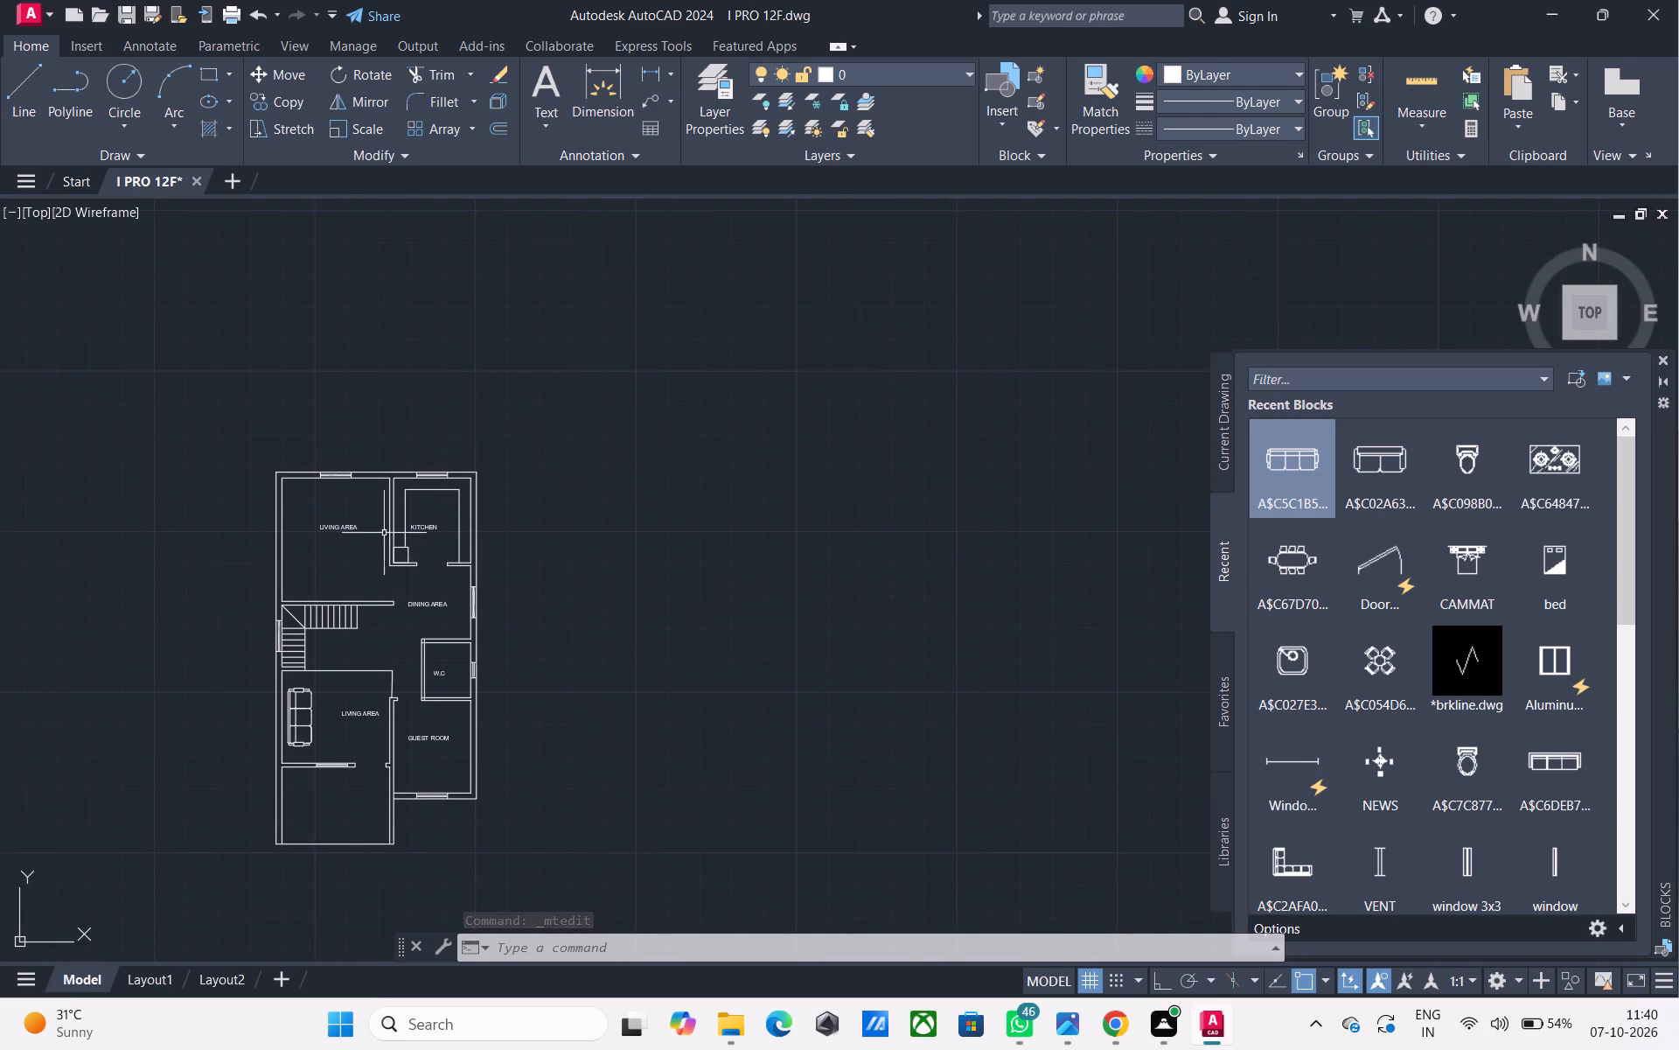
middle_drag(395, 521, 354, 535)
middle_drag(390, 564, 347, 560)
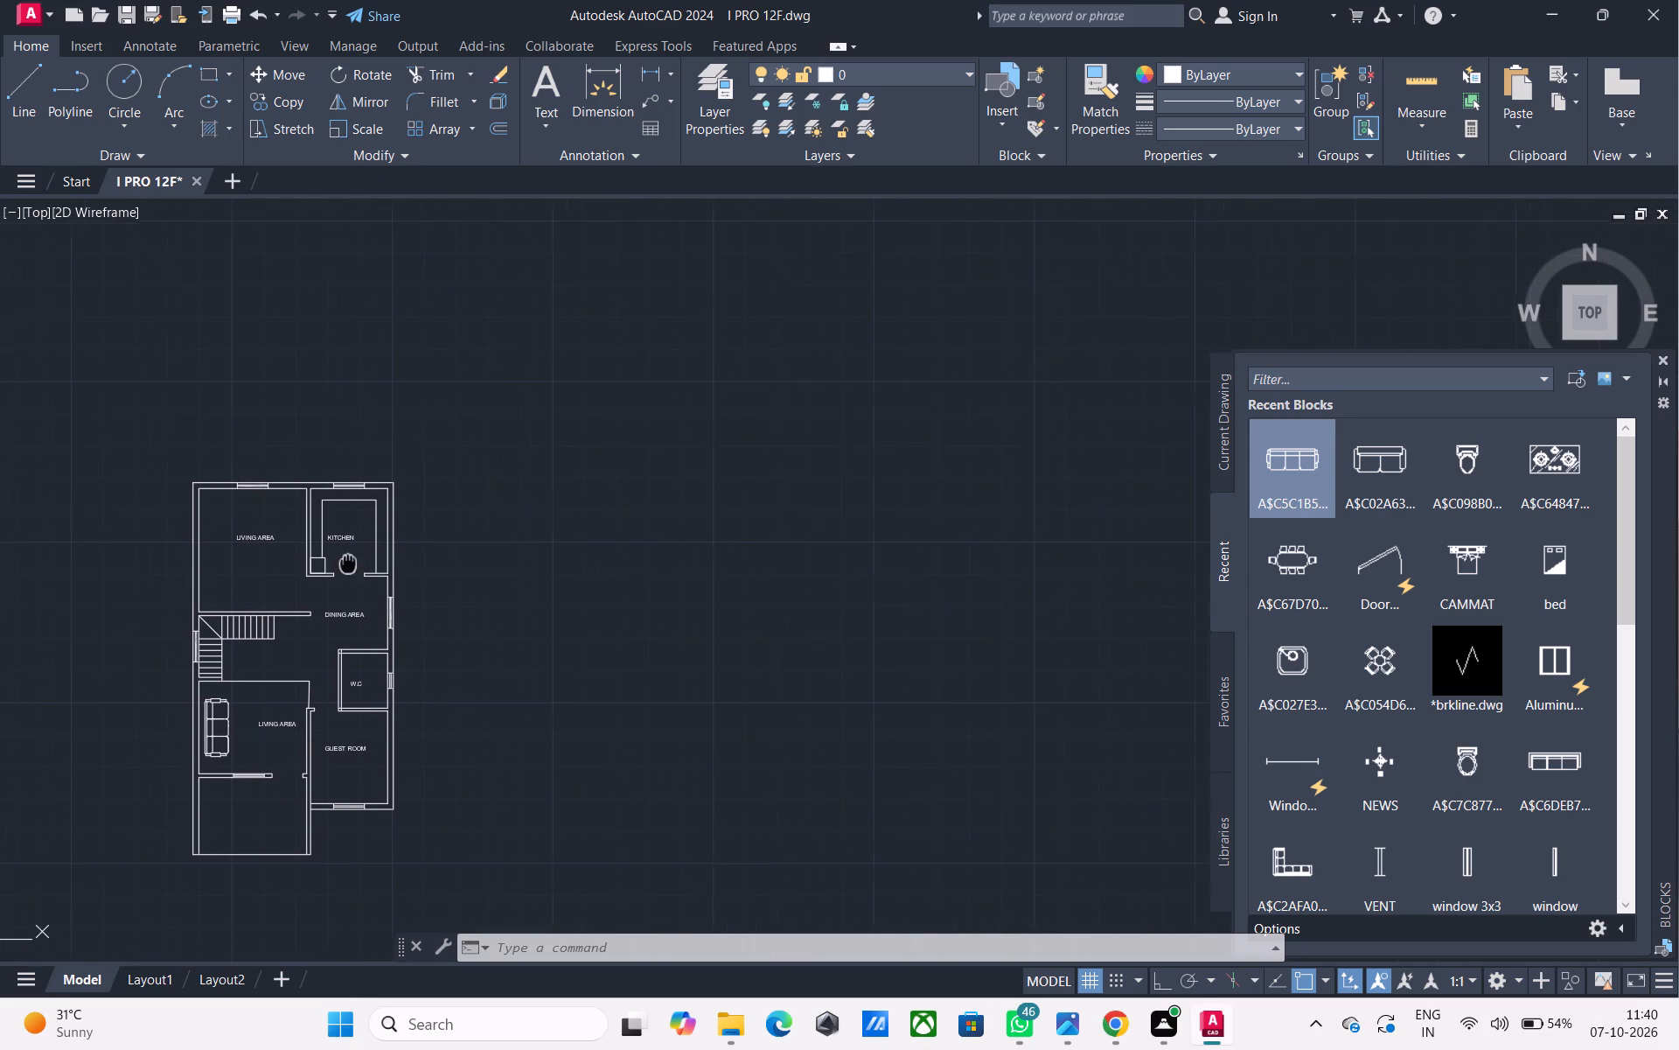
middle_drag(347, 560, 346, 559)
middle_drag(398, 580, 363, 568)
middle_drag(402, 597, 383, 586)
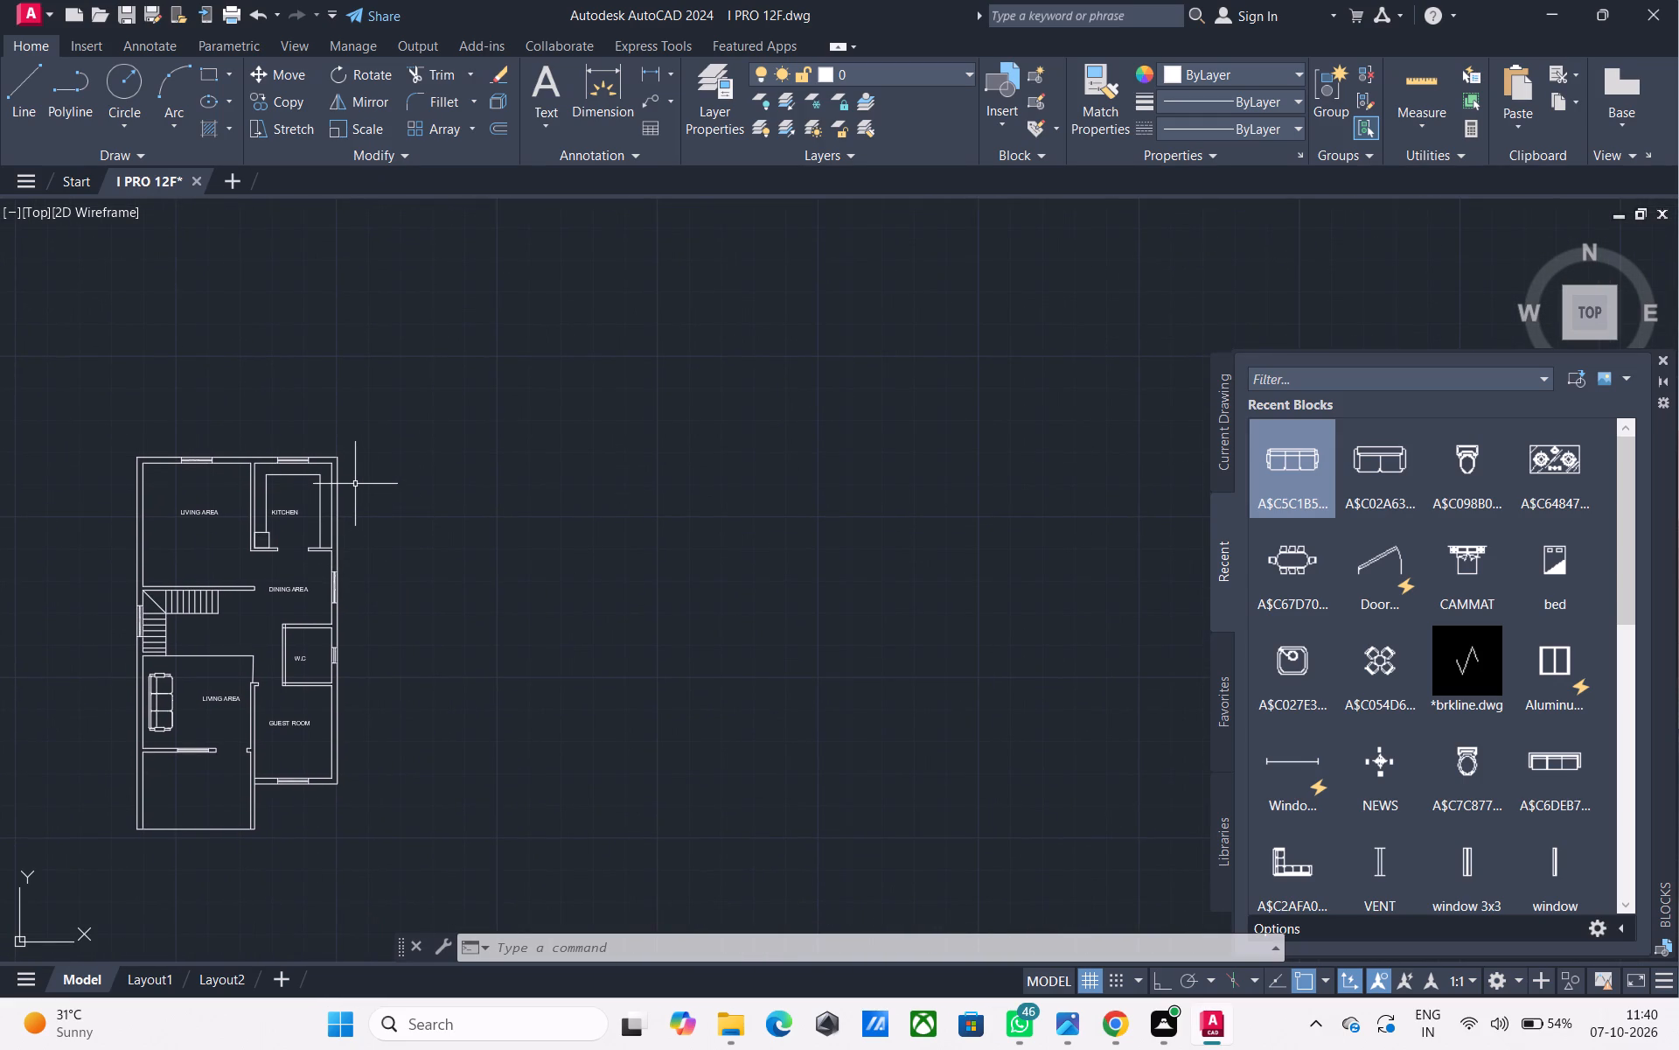
scroll(352, 483, up, 1)
text(L)
key(space)
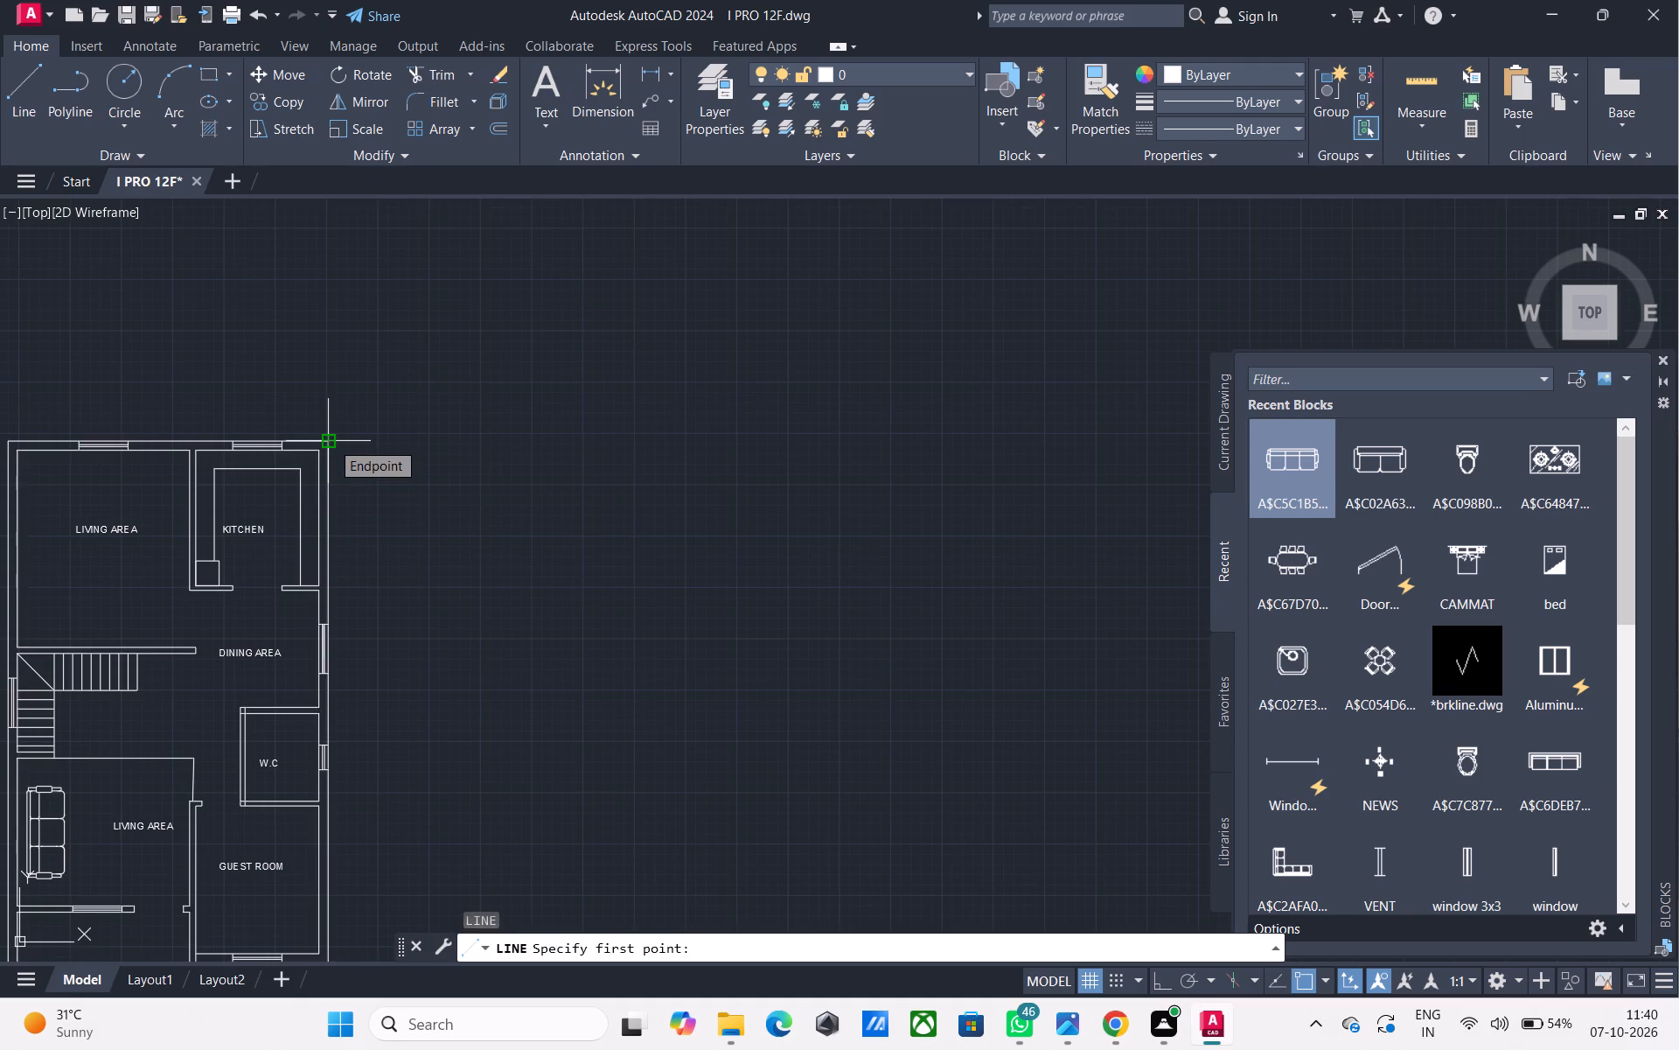
click(331, 441)
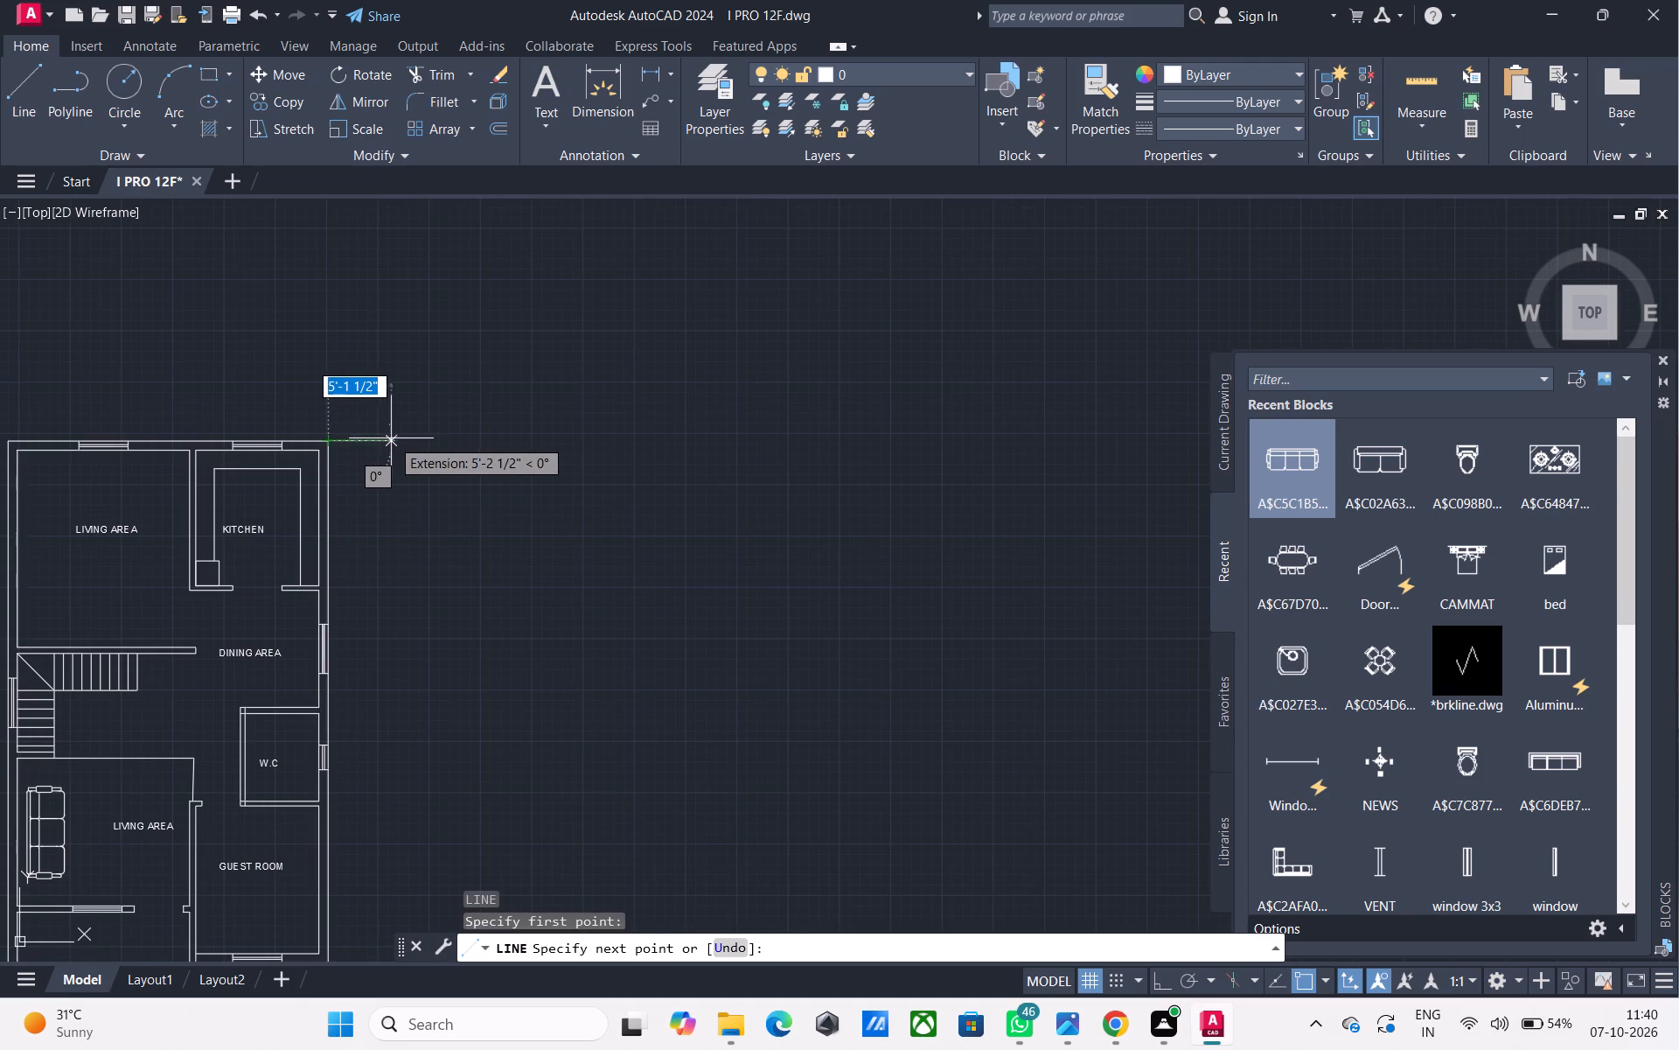
key(2)
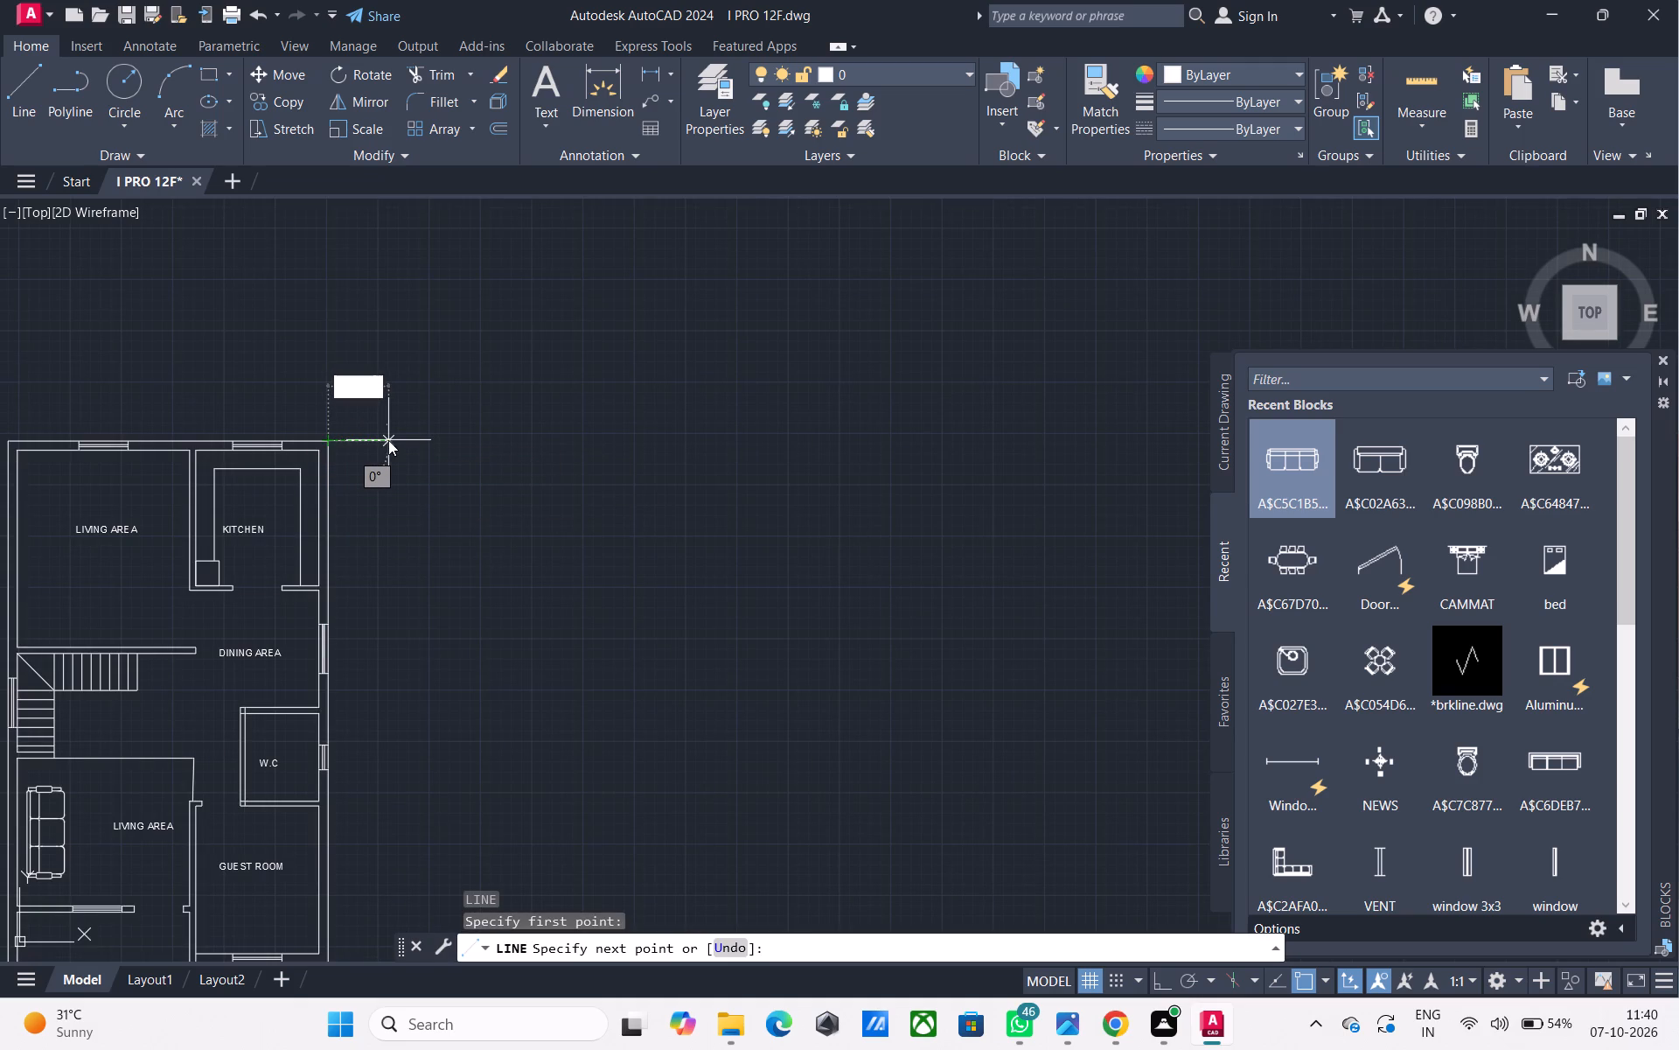
key(BackSpace)
text(3')
key(Return)
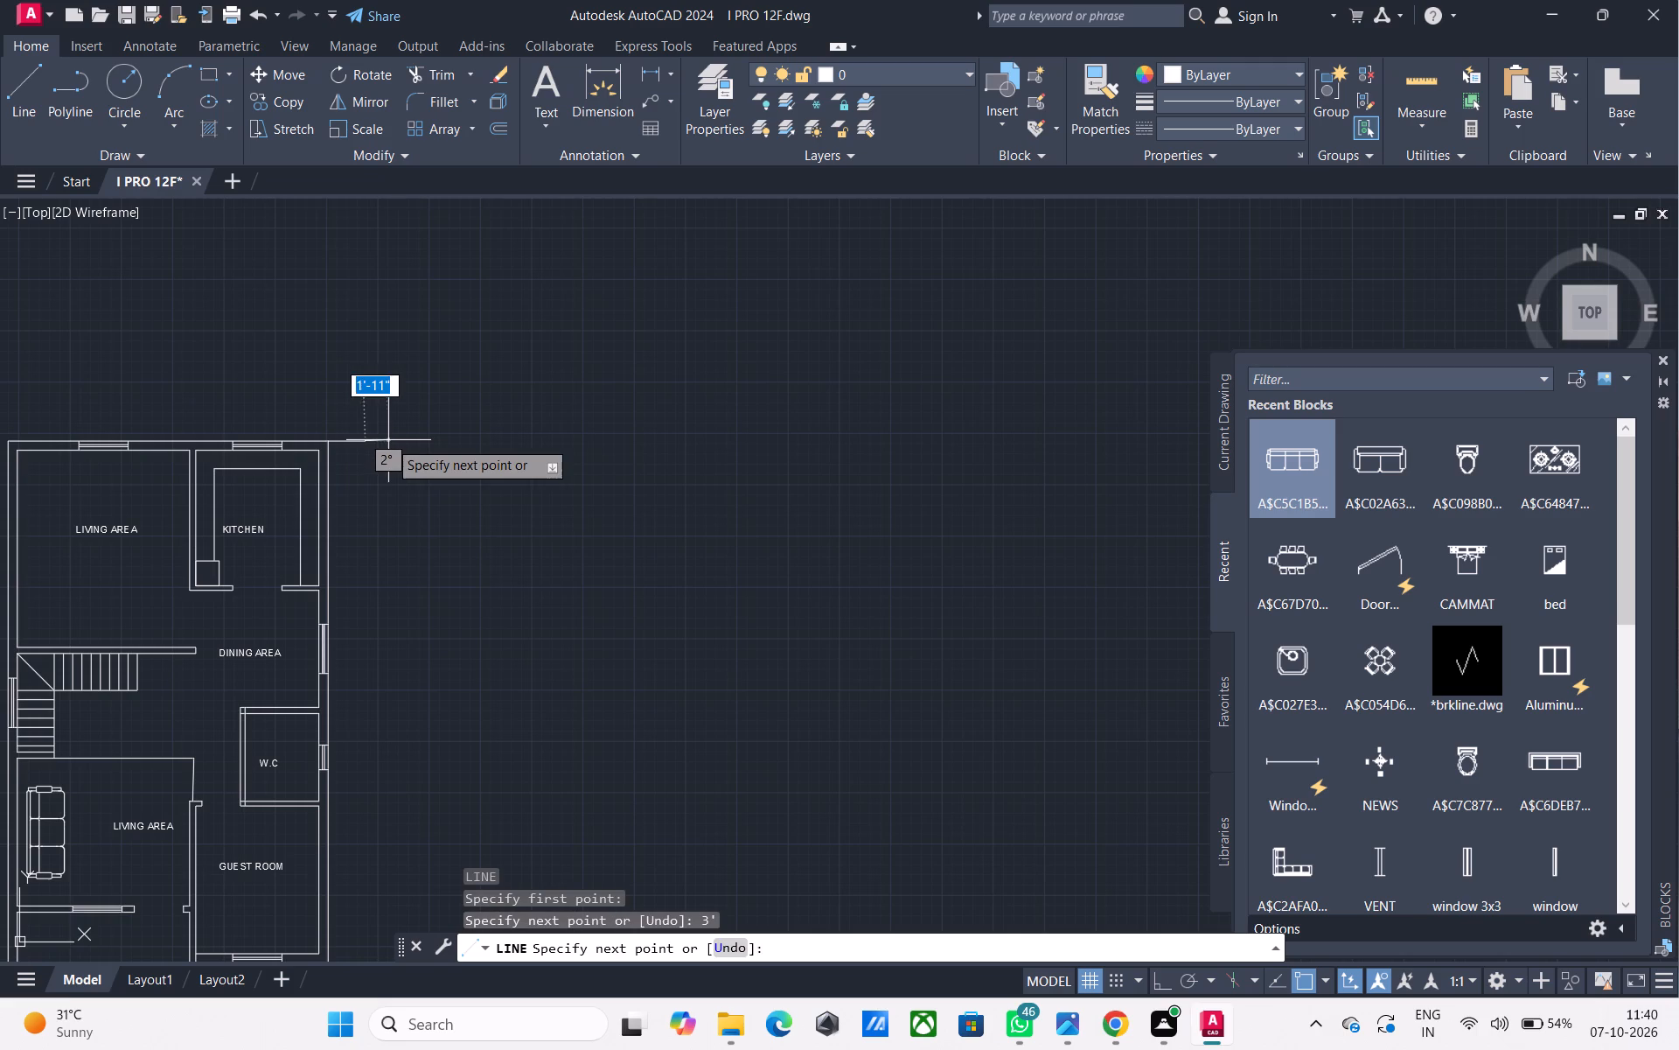
middle_drag(398, 811, 373, 628)
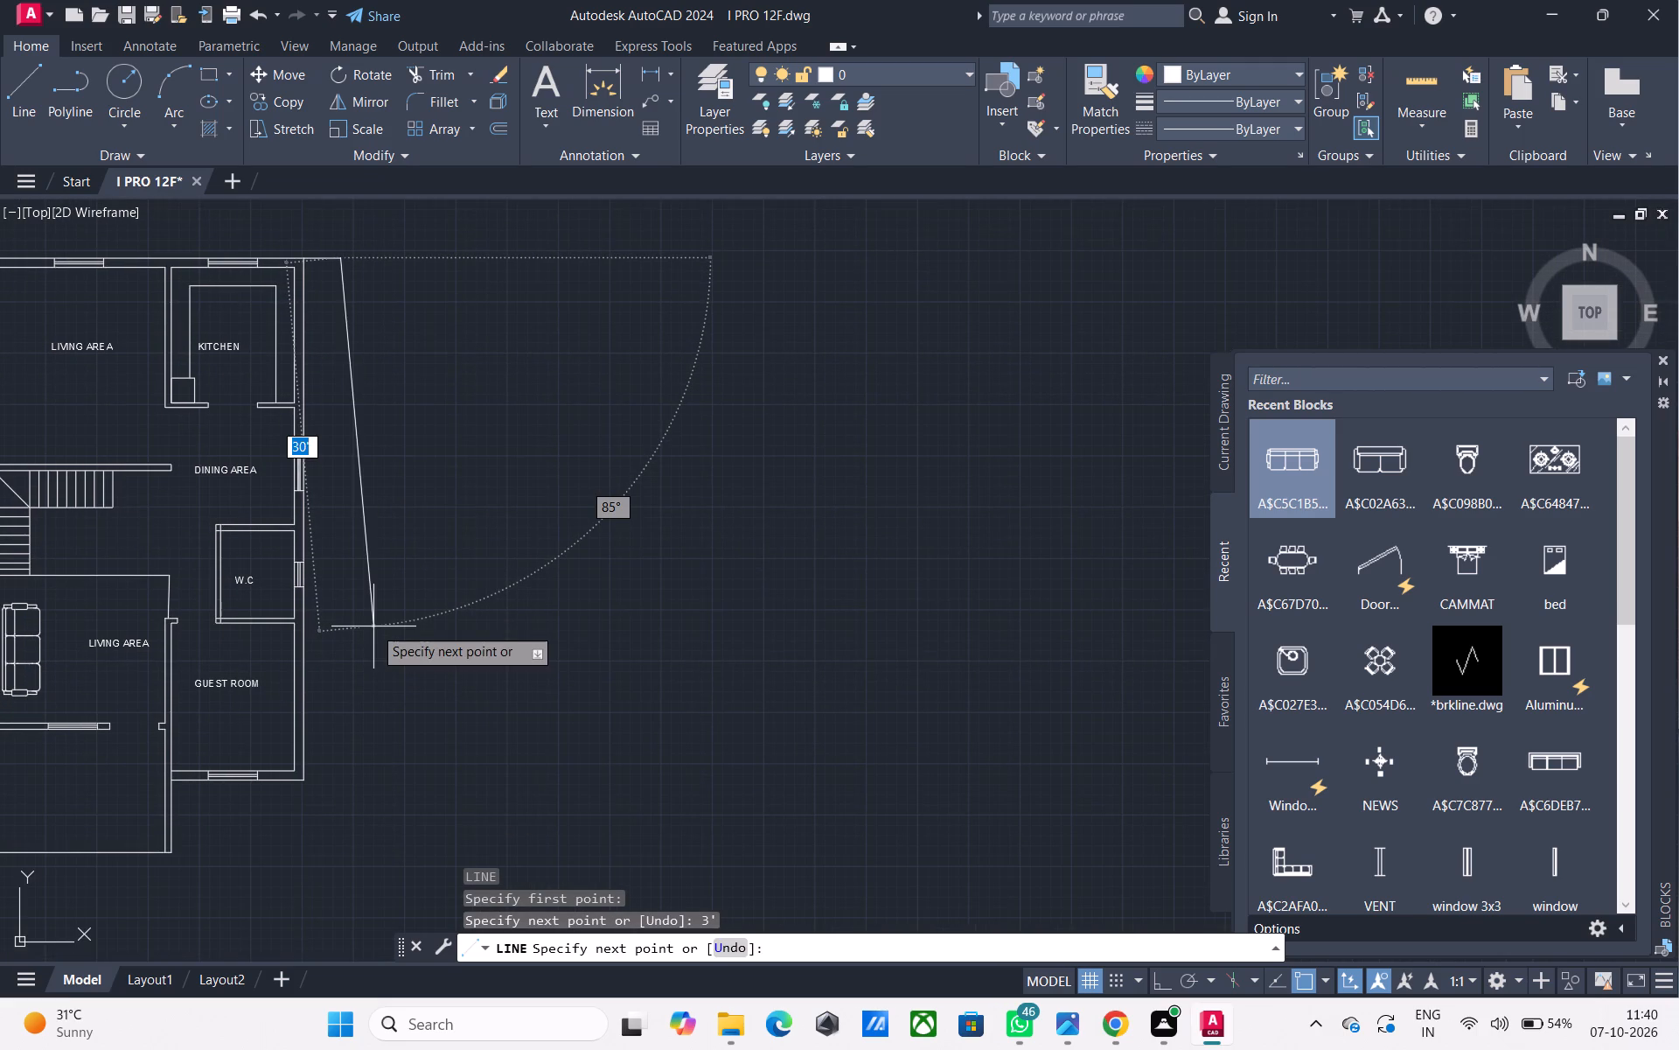
key(F8)
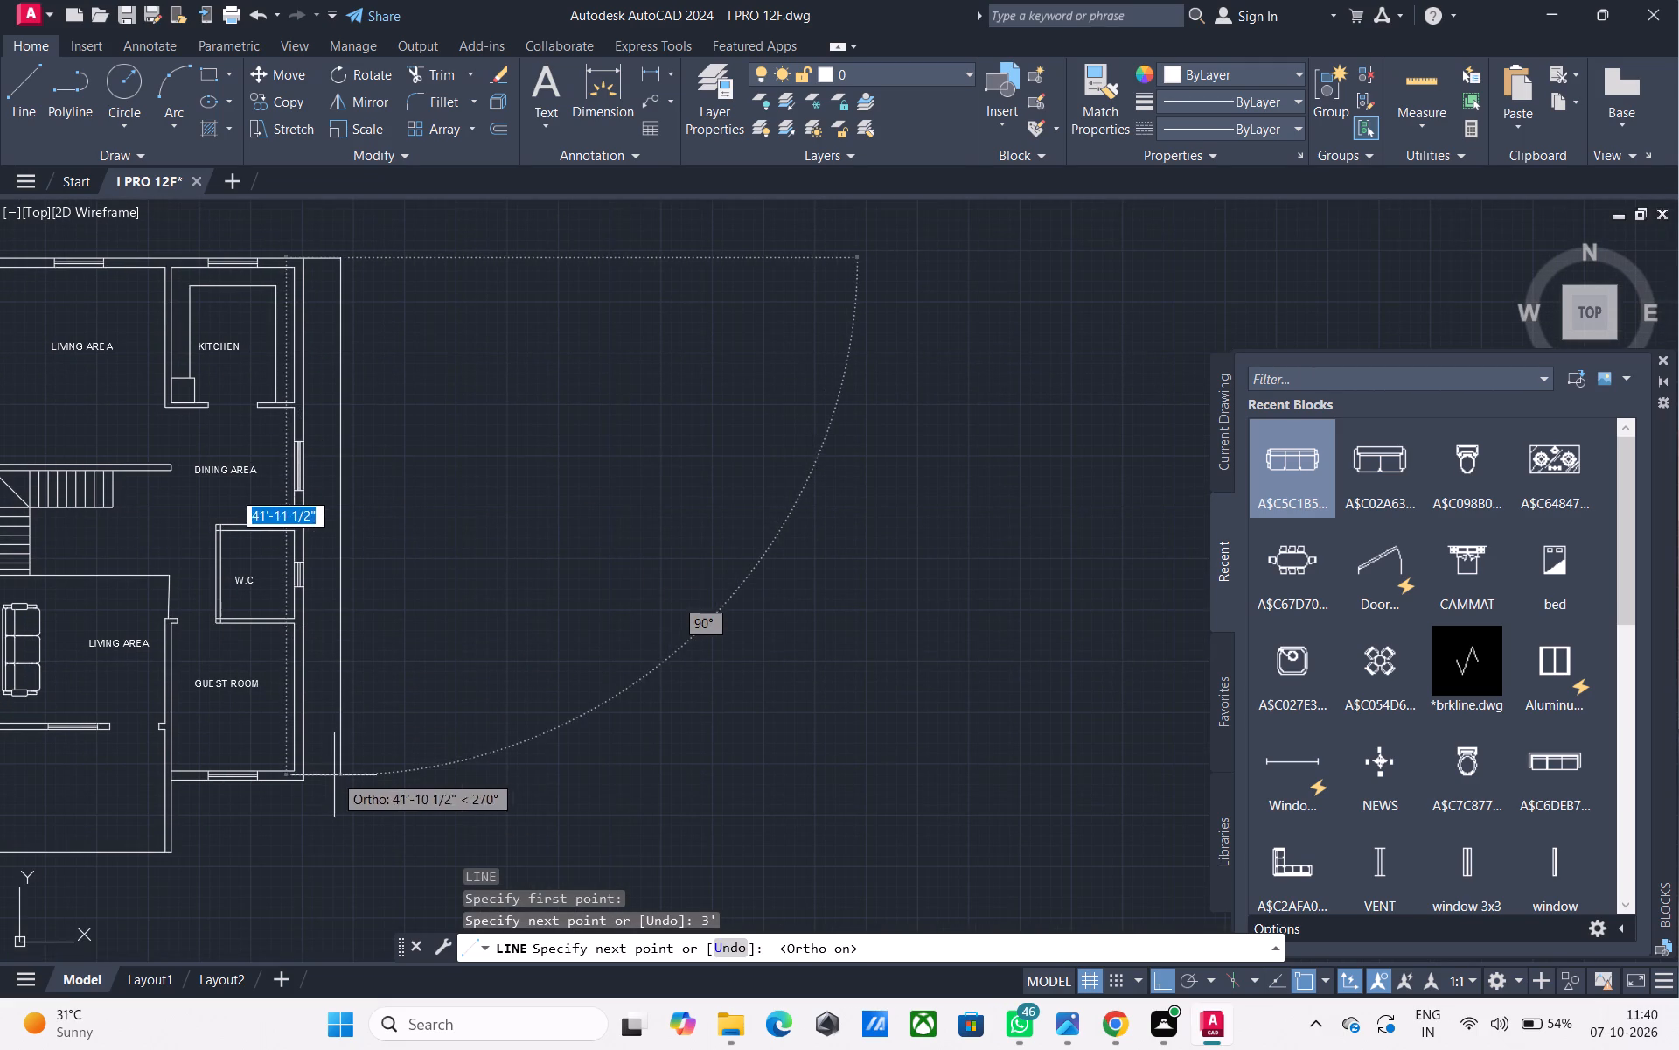
click(322, 781)
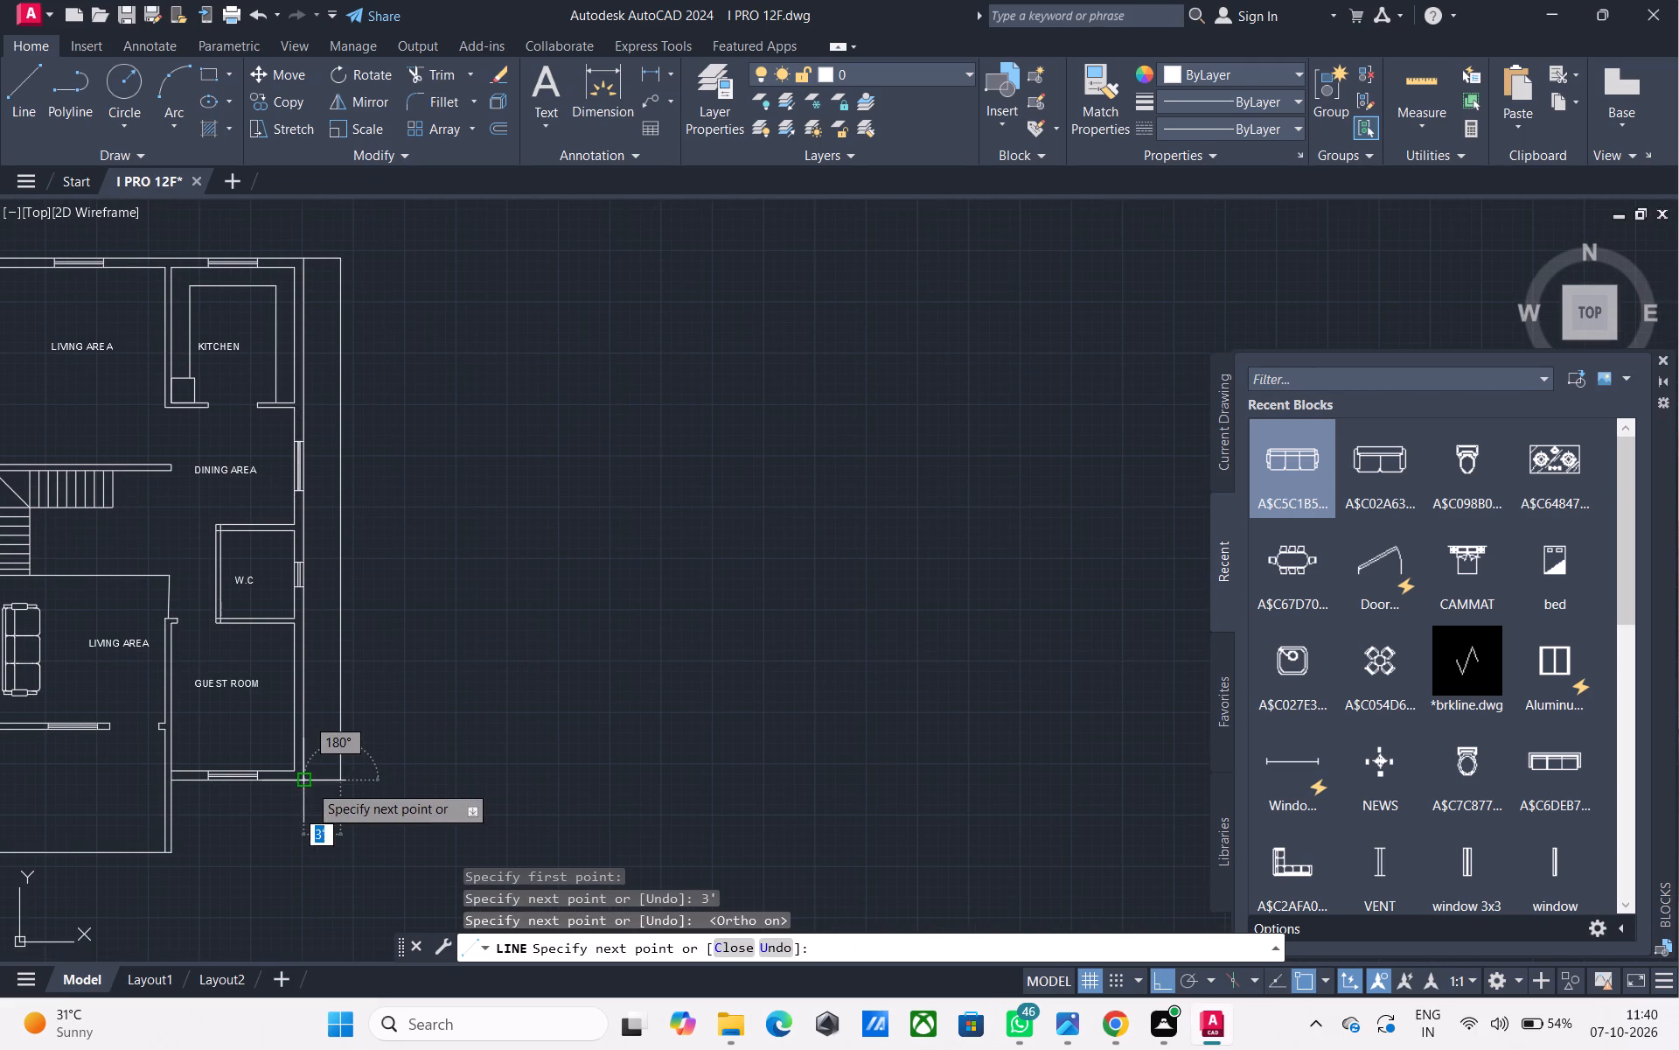
click(307, 782)
key(Escape)
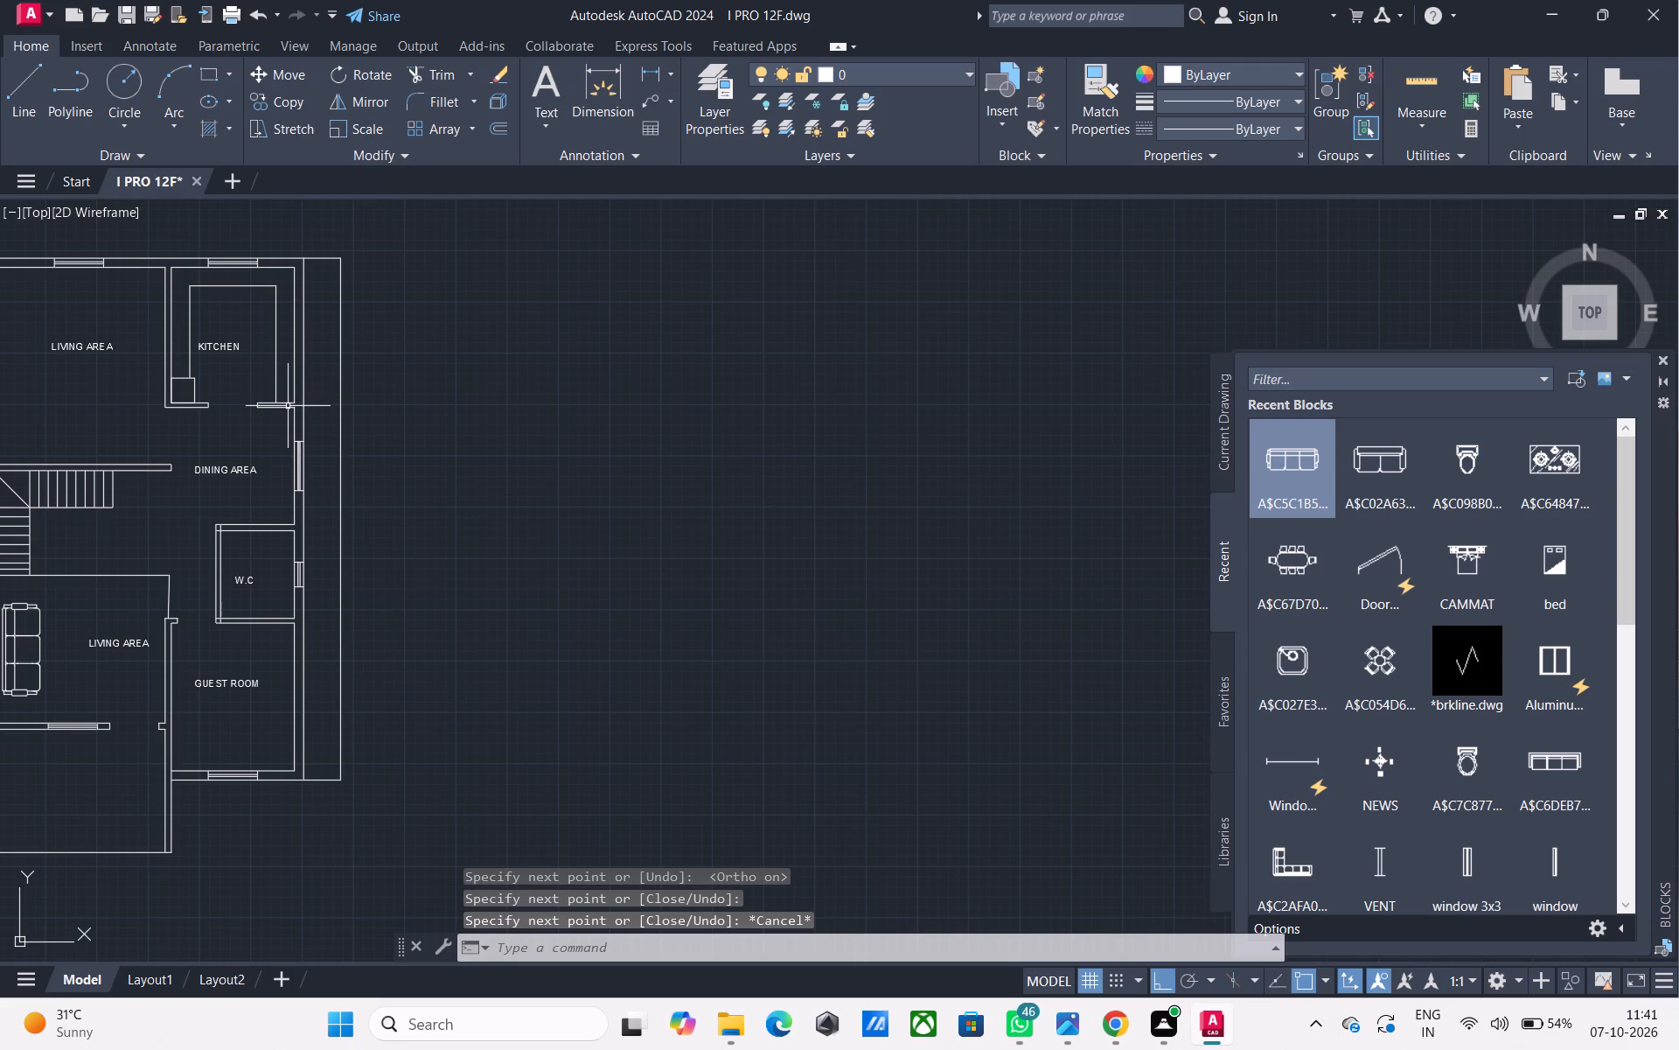
Extend the kitchen's bottom wall line and the W.C's top inner wall line across the side margin to its outer line.
key(r)
key(Escape)
text(EX)
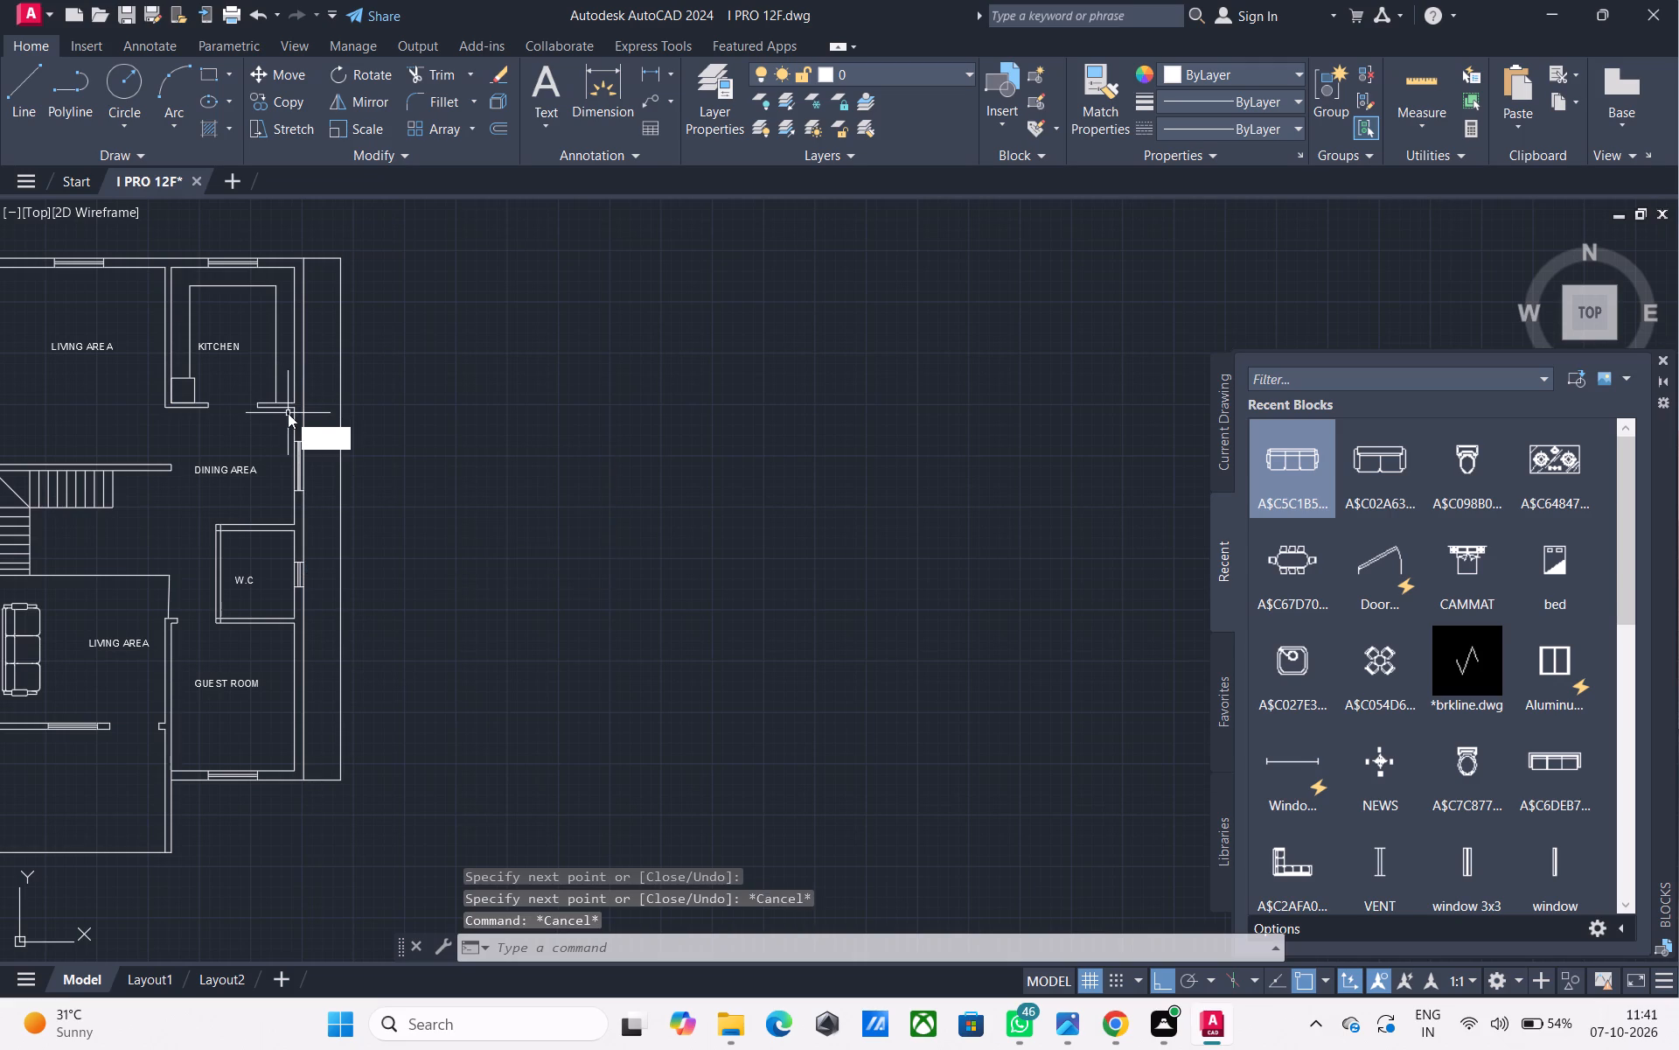
key(space)
scroll(289, 416, up, 1)
click(289, 404)
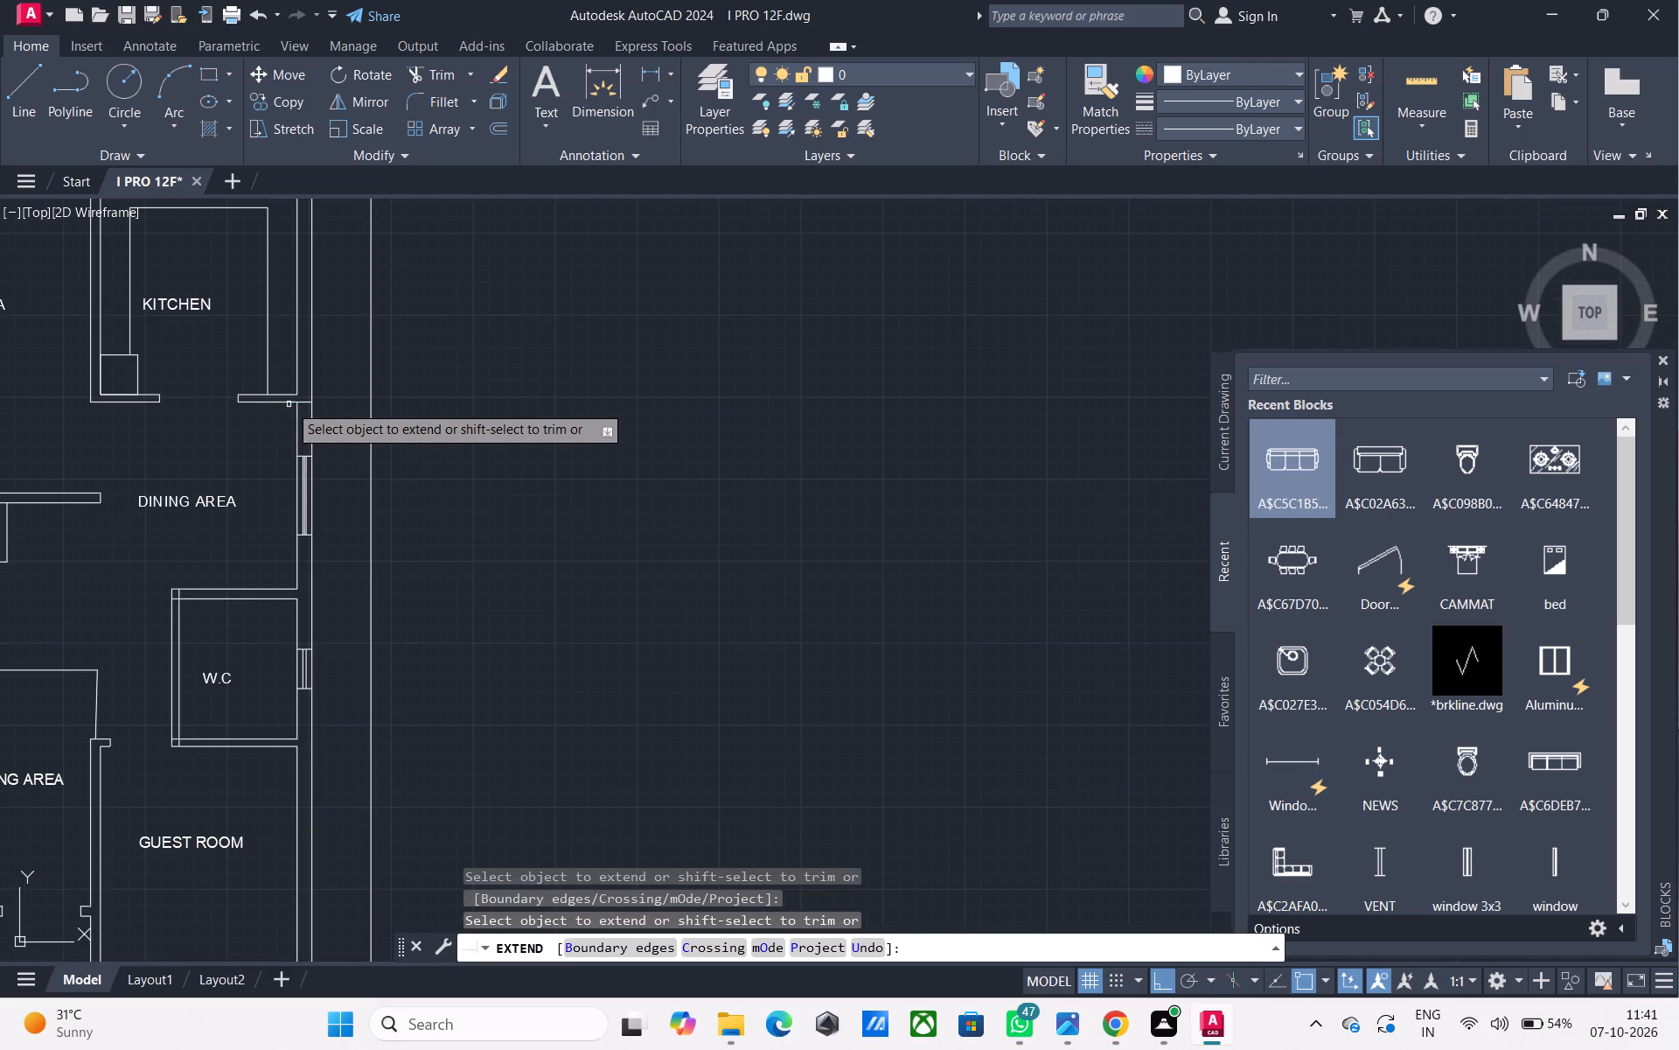
click(306, 402)
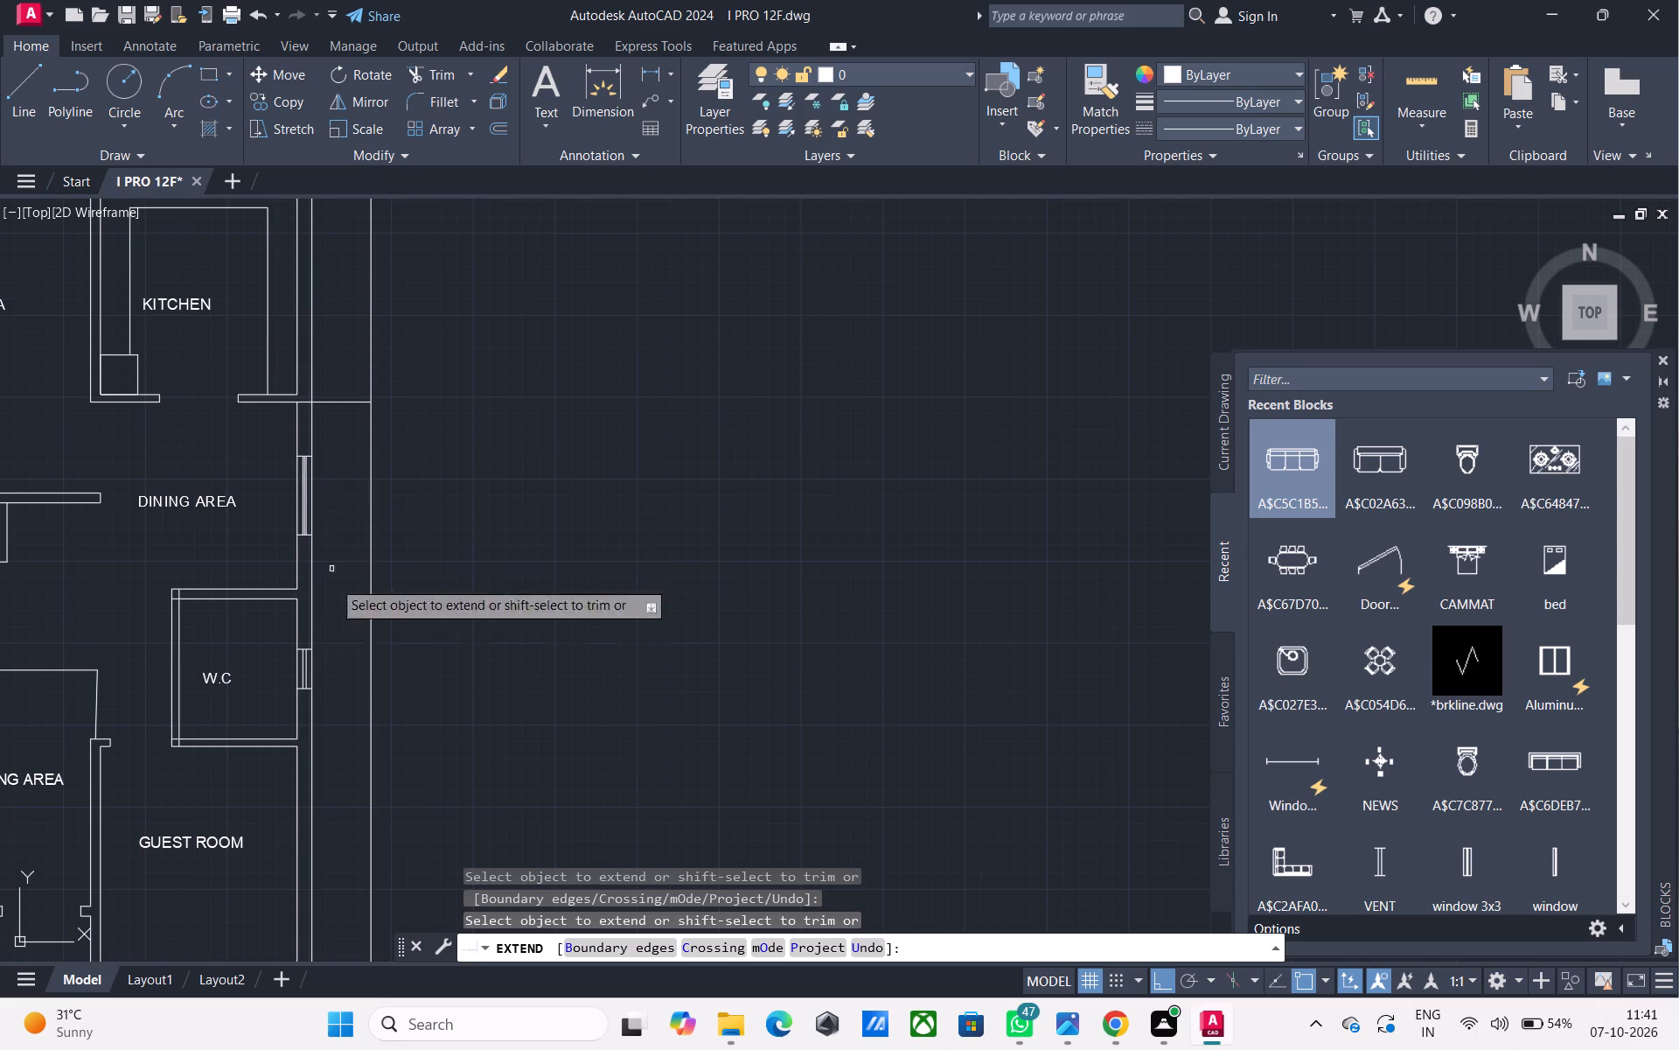
middle_drag(317, 664, 310, 616)
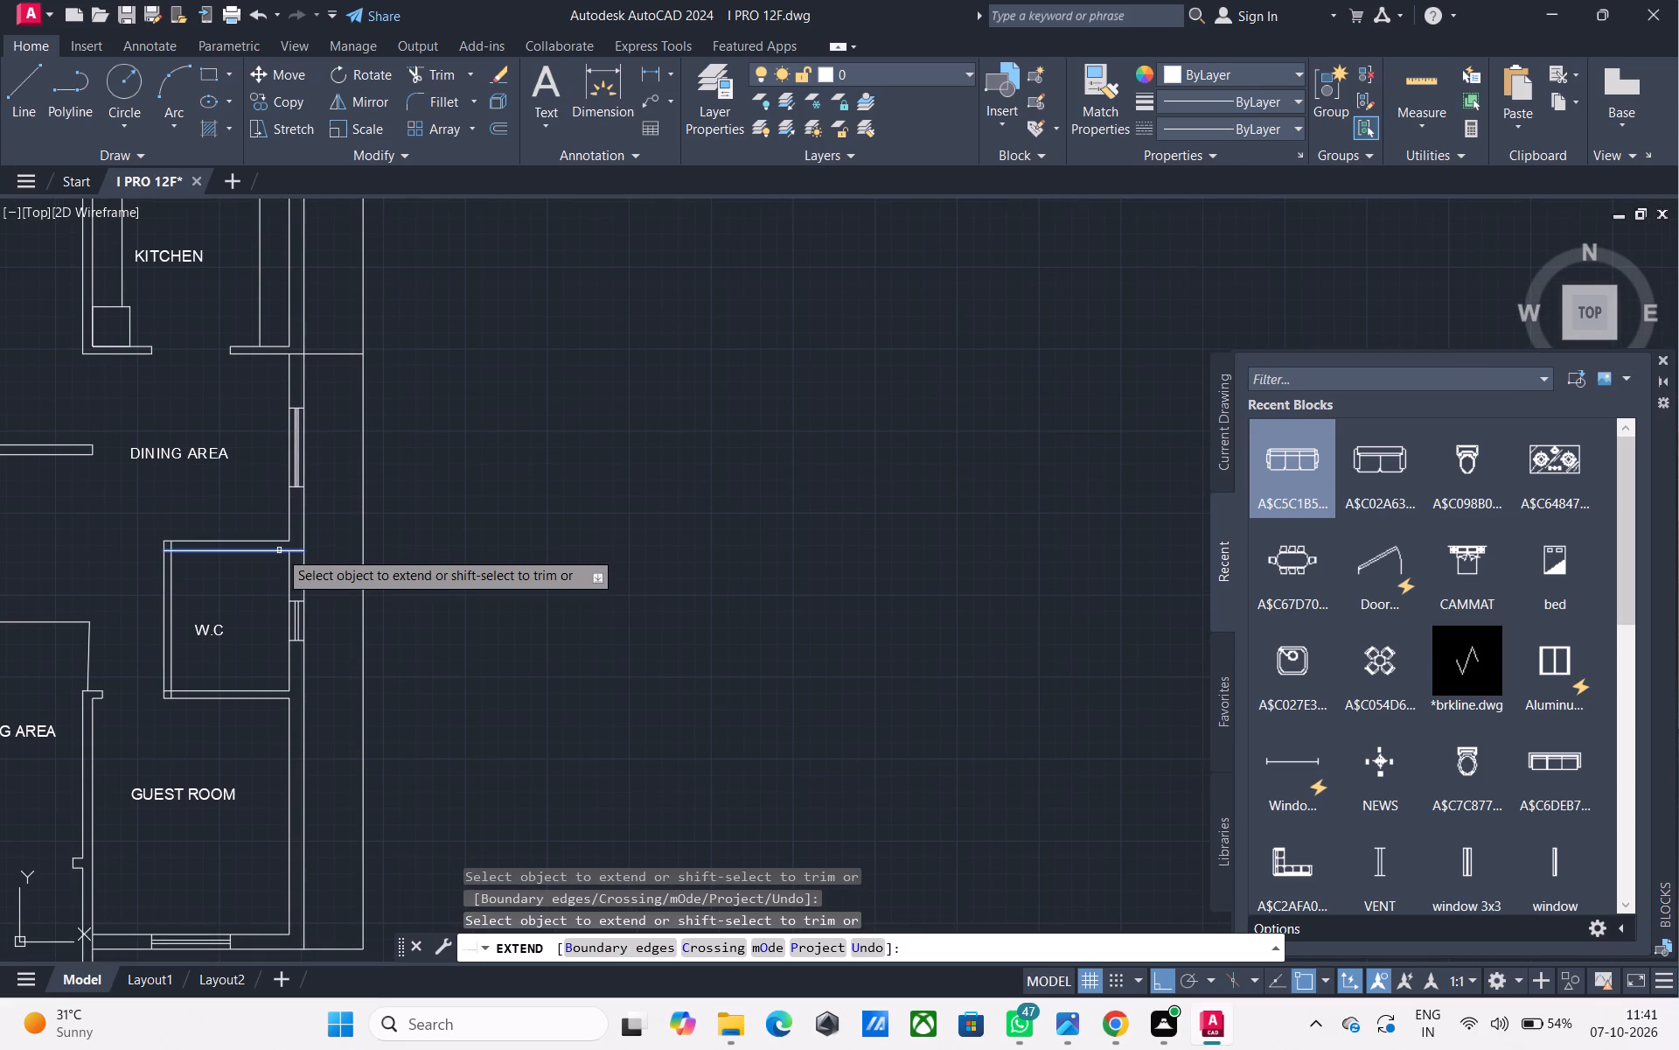
click(279, 550)
click(283, 551)
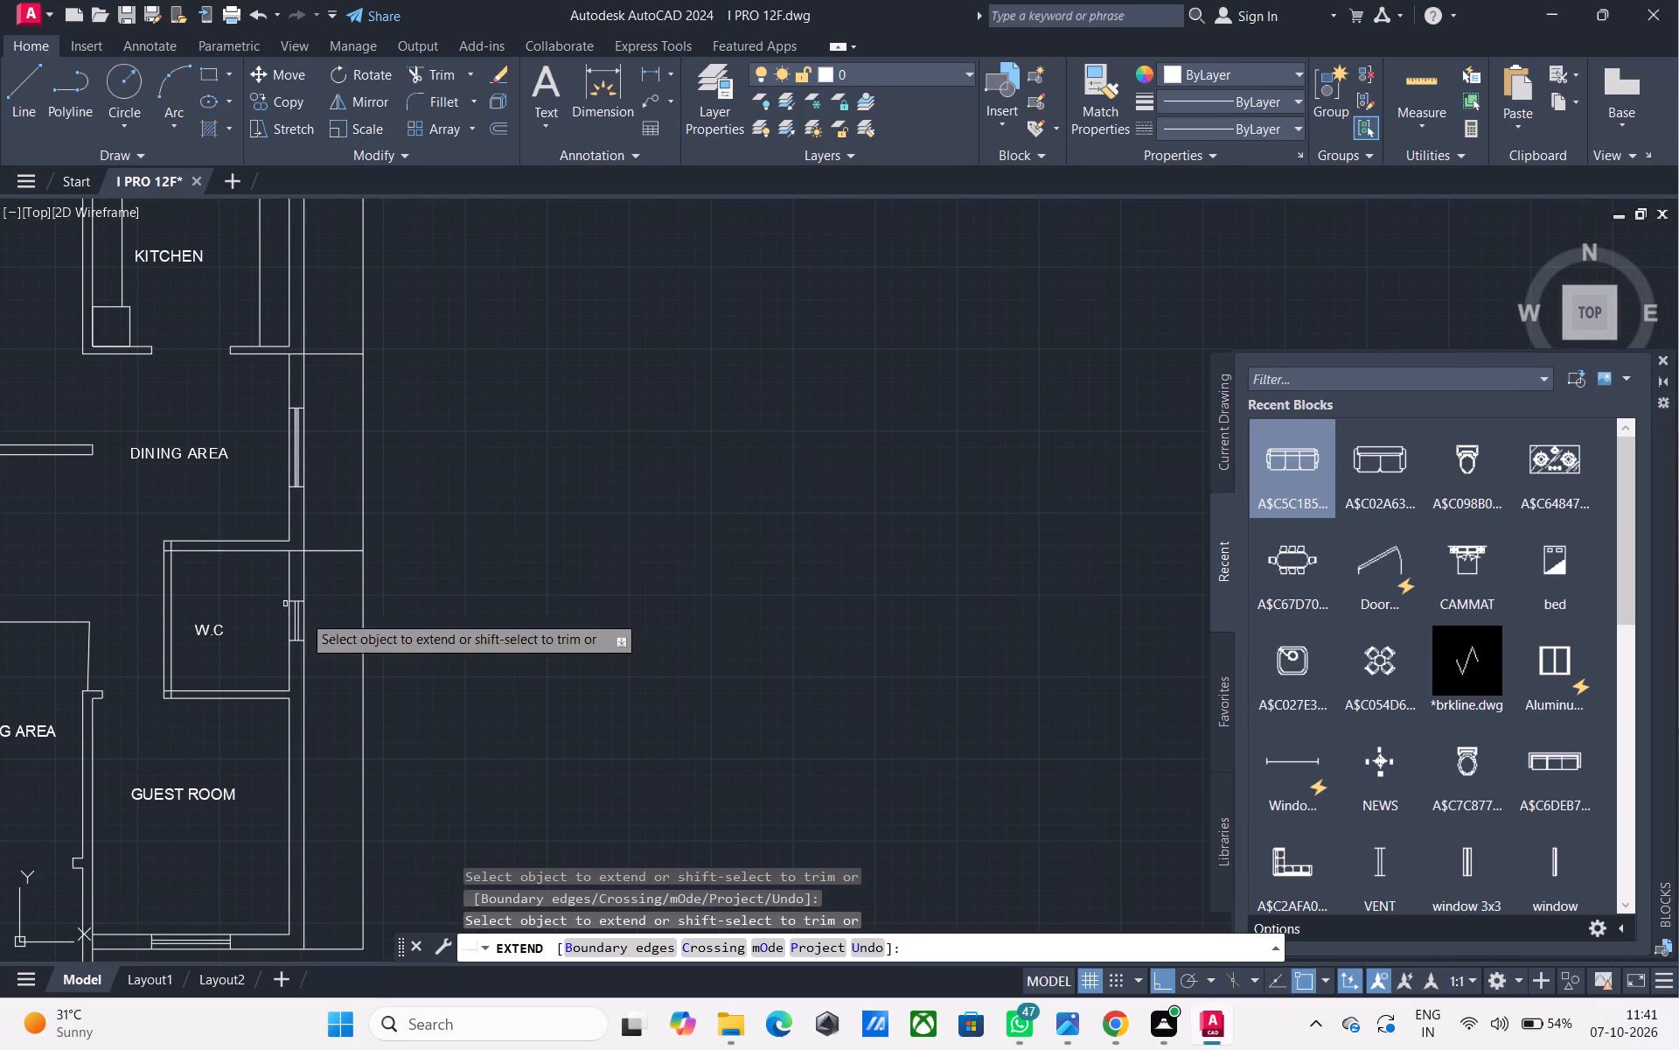
middle_drag(421, 650, 405, 565)
scroll(310, 812, down, 1)
middle_drag(356, 640, 381, 738)
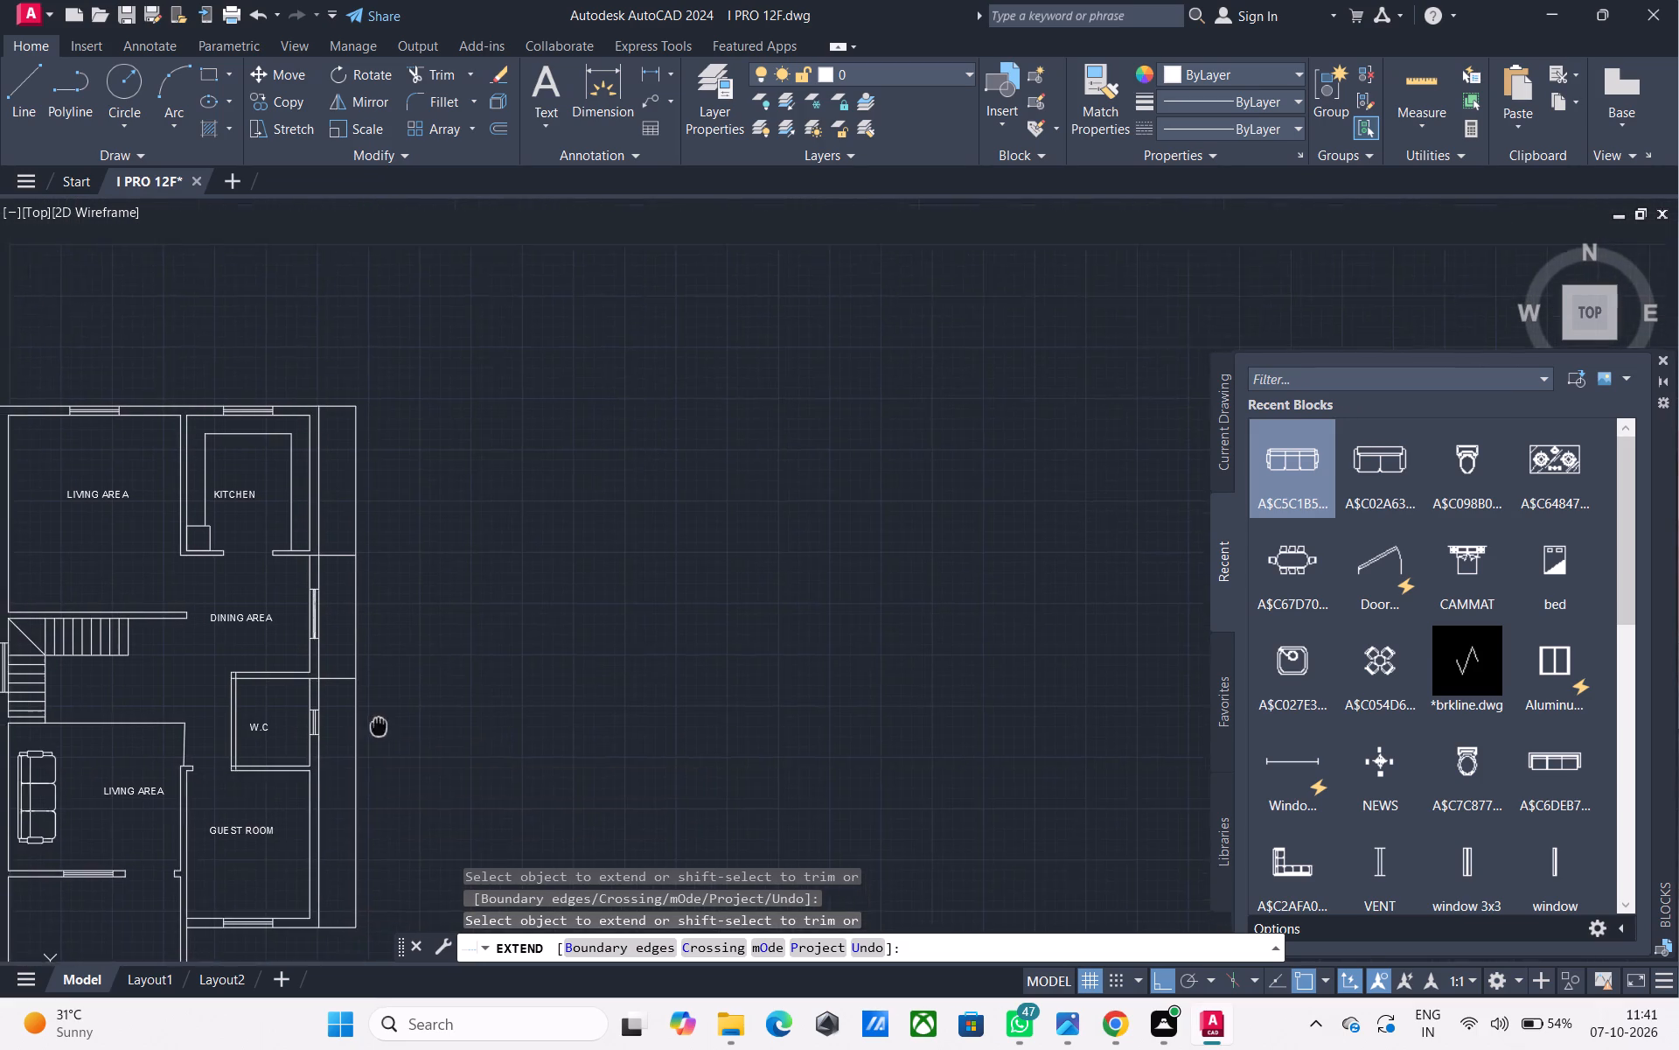
middle_drag(381, 738, 391, 765)
middle_drag(391, 769, 400, 665)
middle_drag(401, 665, 547, 621)
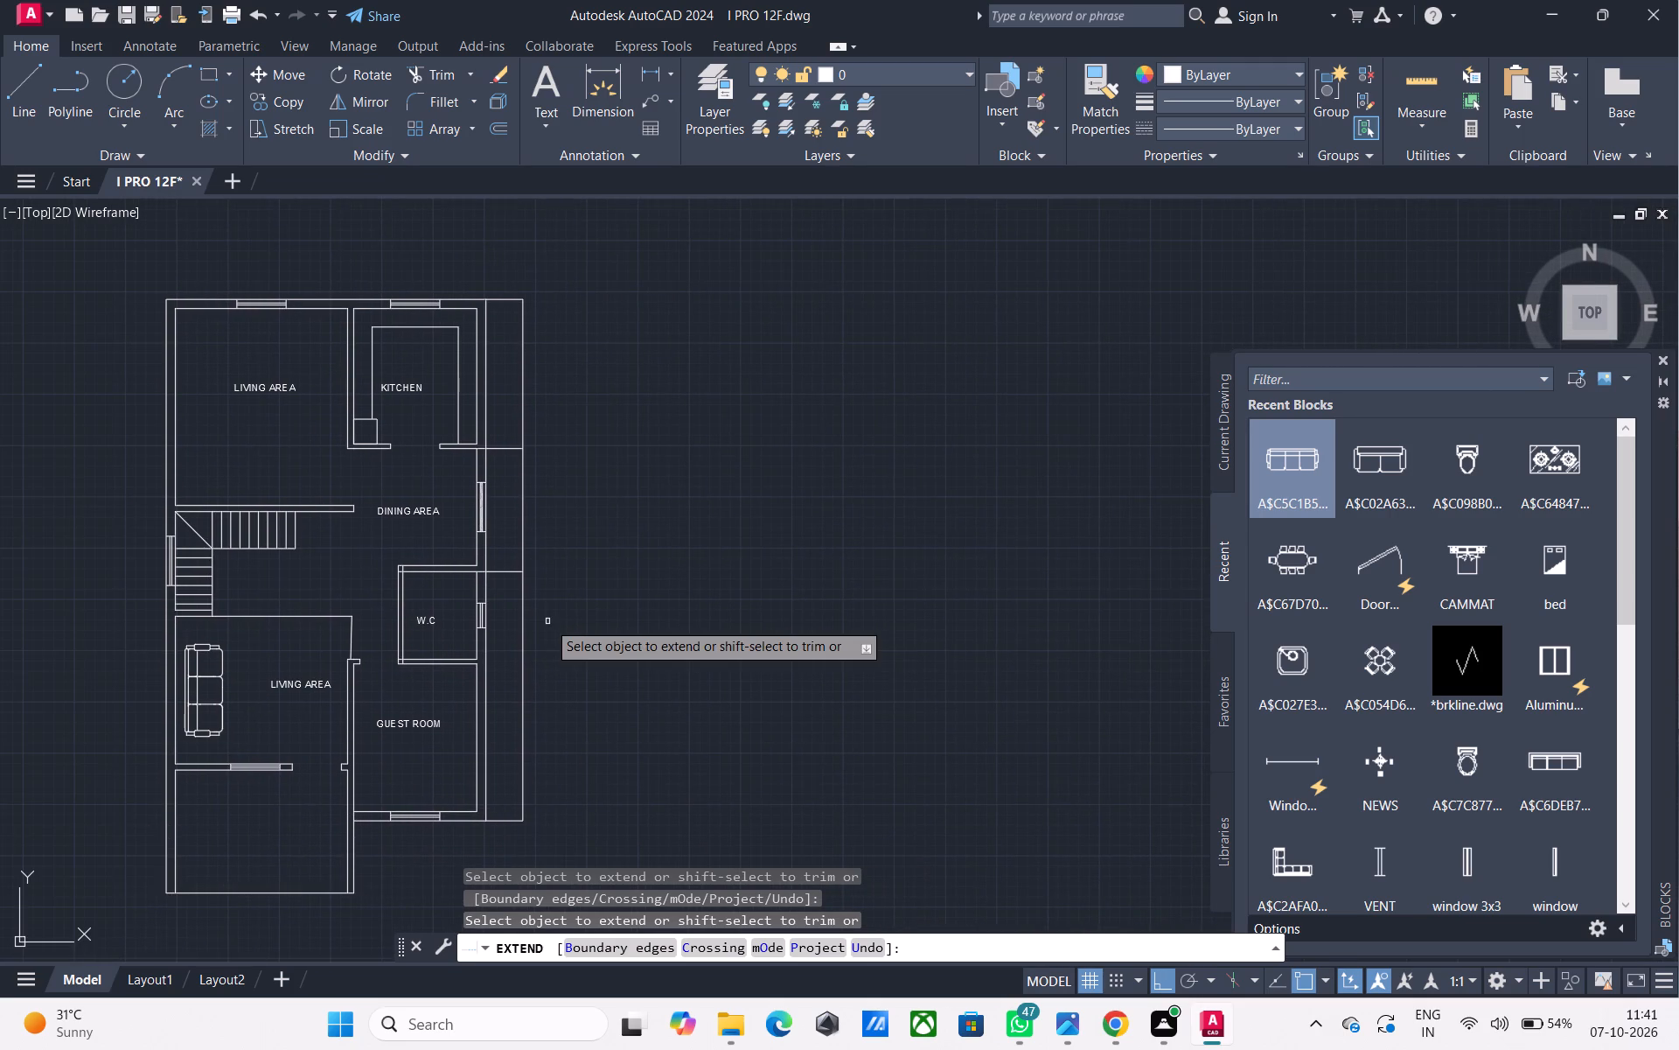
key(Escape)
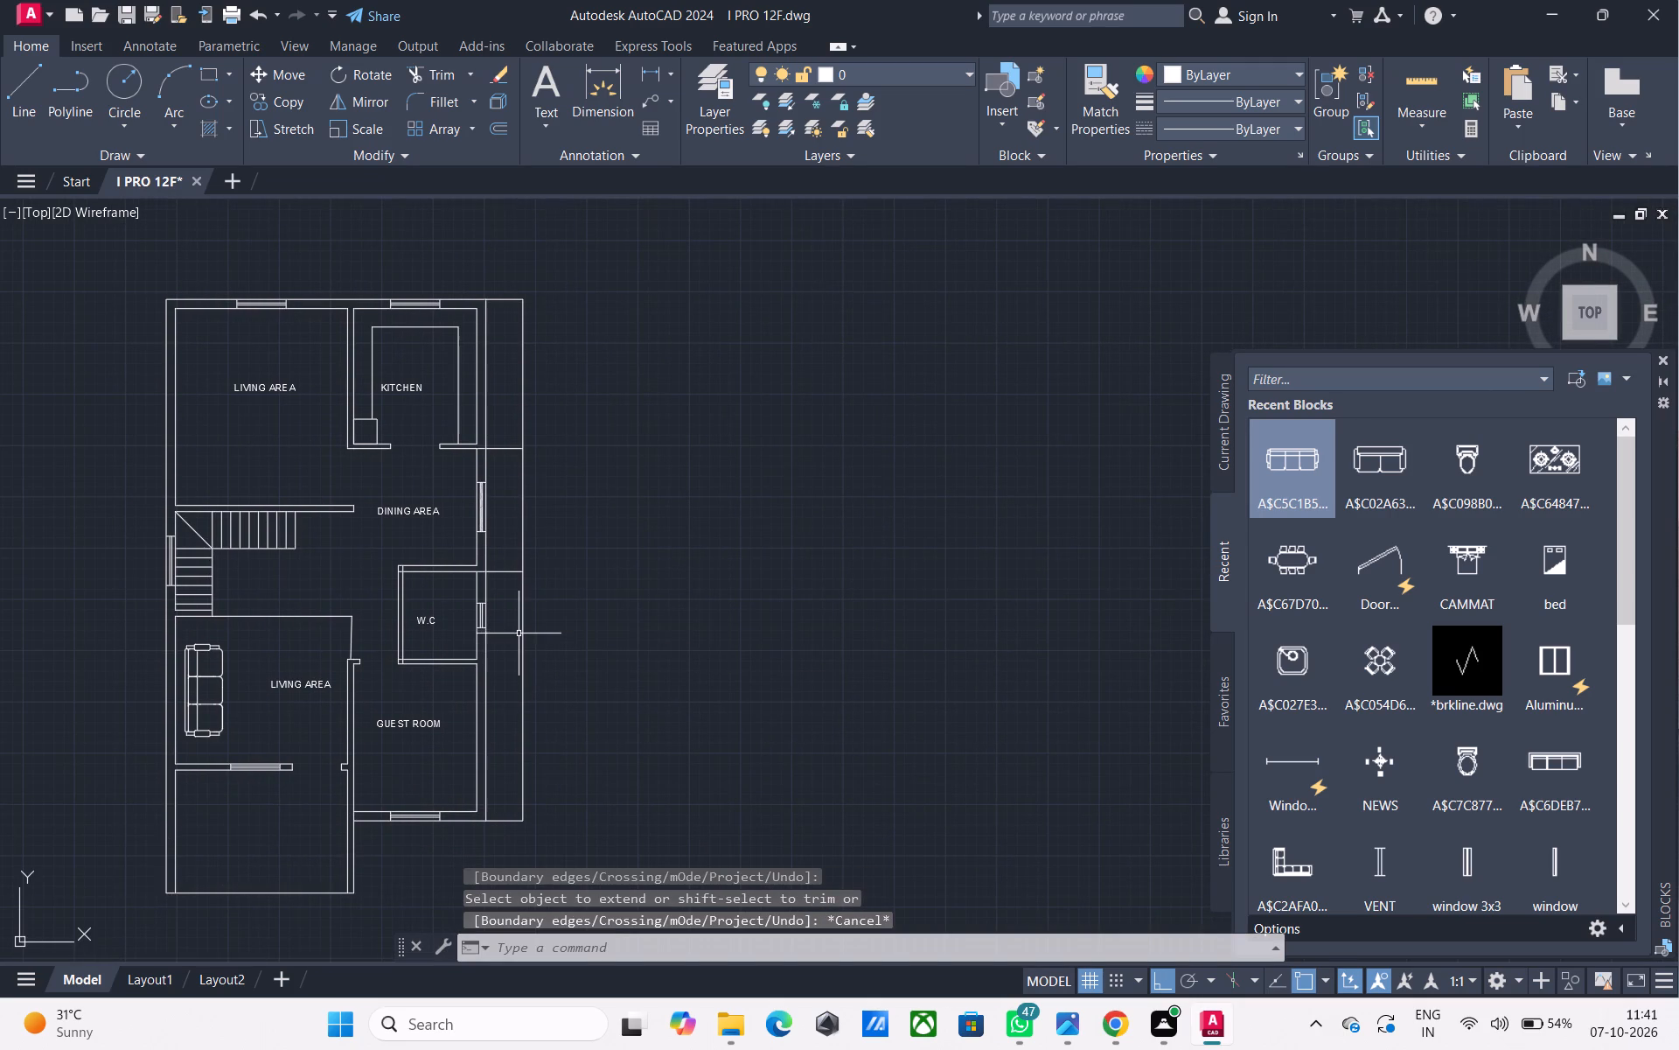
Save the drawing.
key(ctrl+s)
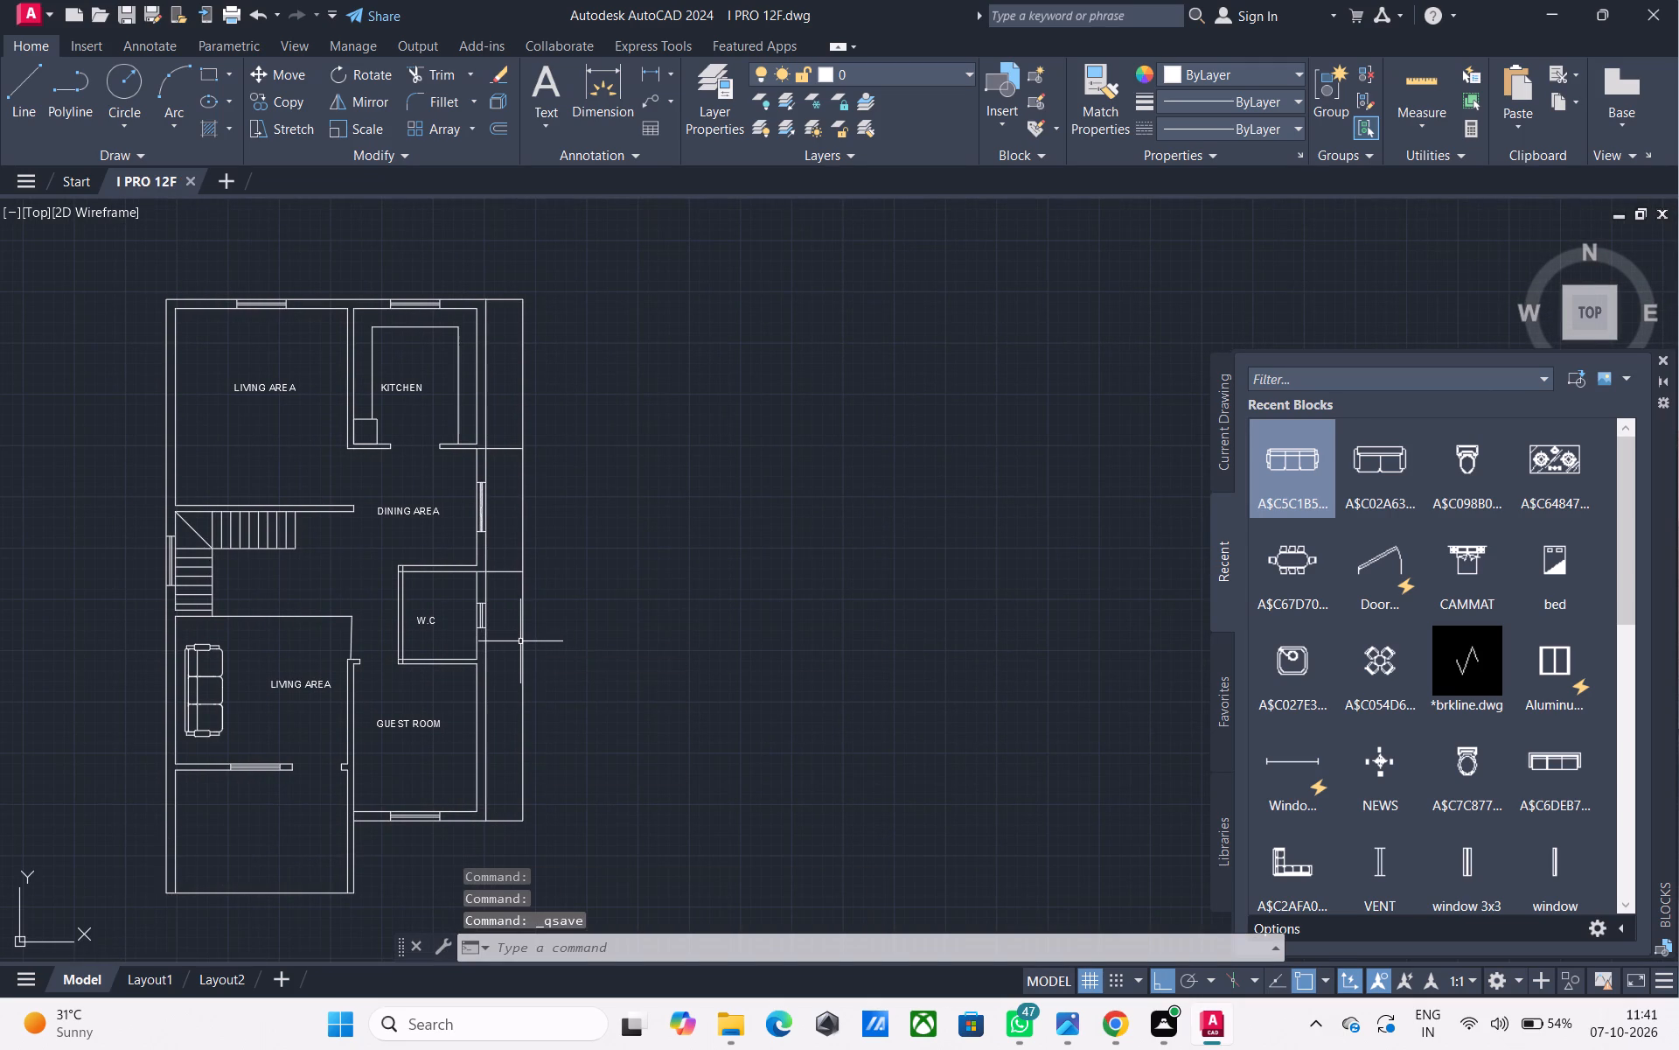
Draw a 2' deep margin outline above the top wall, from the plan's top-left corner across to the side margin's outer corner.
middle_drag(454, 623, 454, 625)
middle_drag(454, 625, 463, 675)
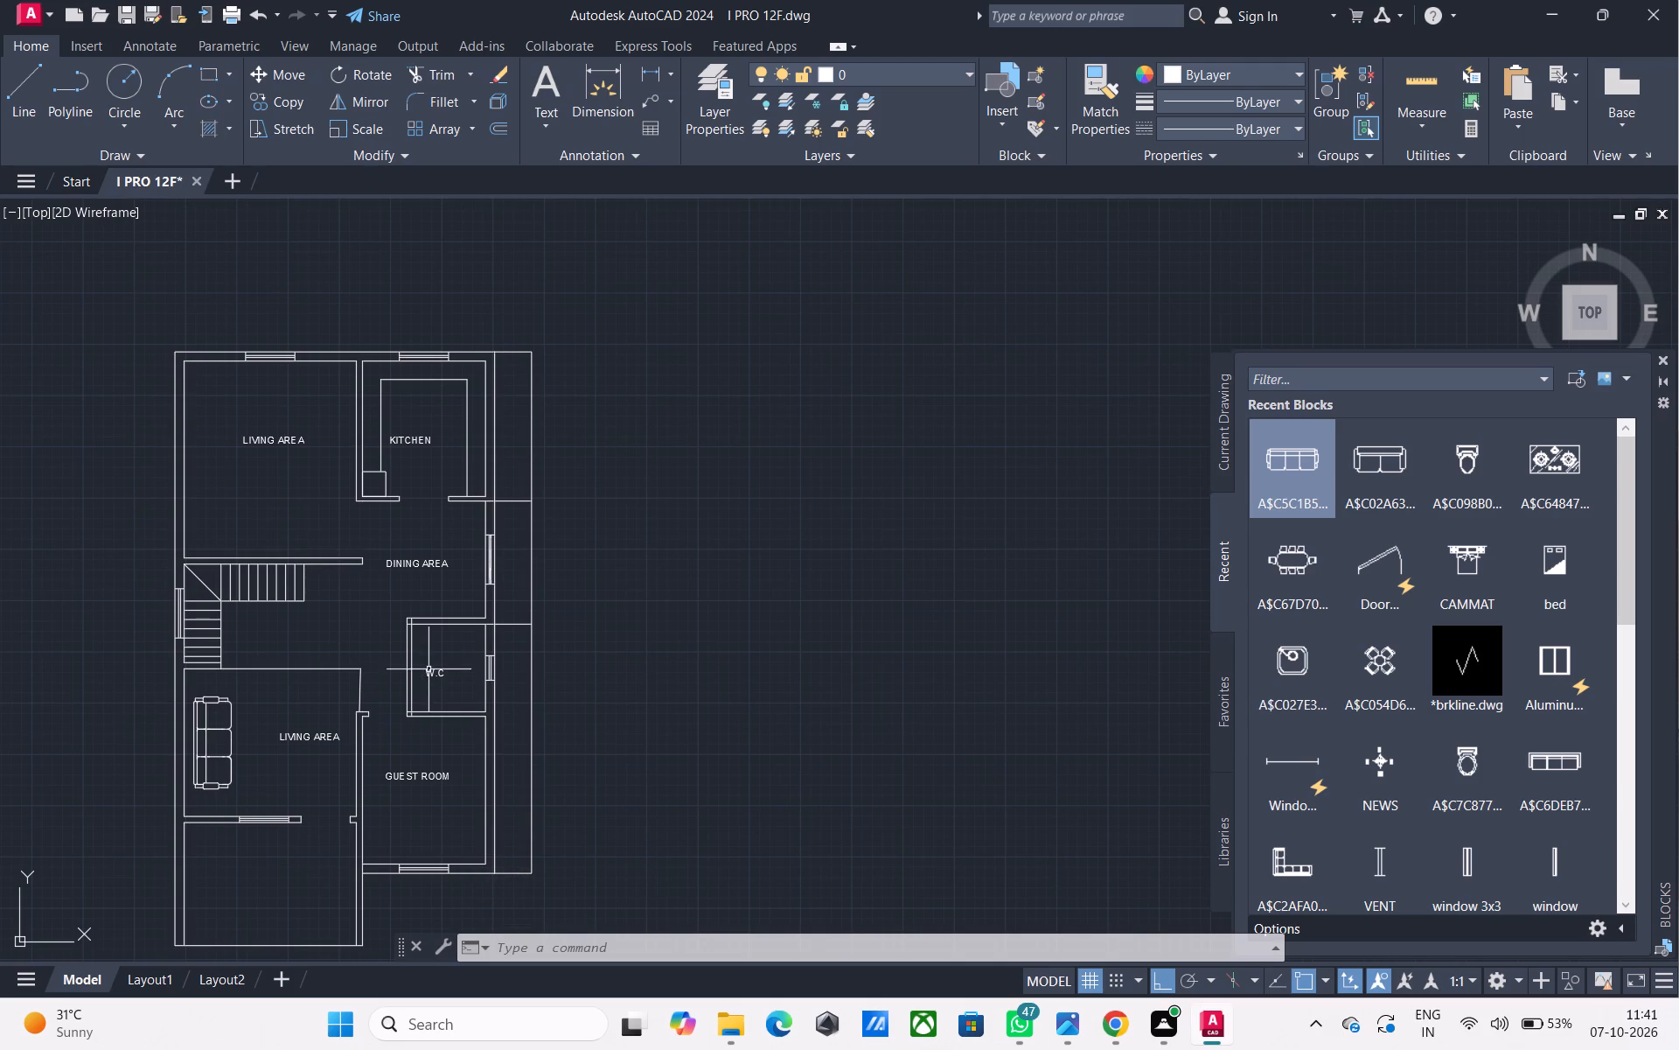
text(L)
key(space)
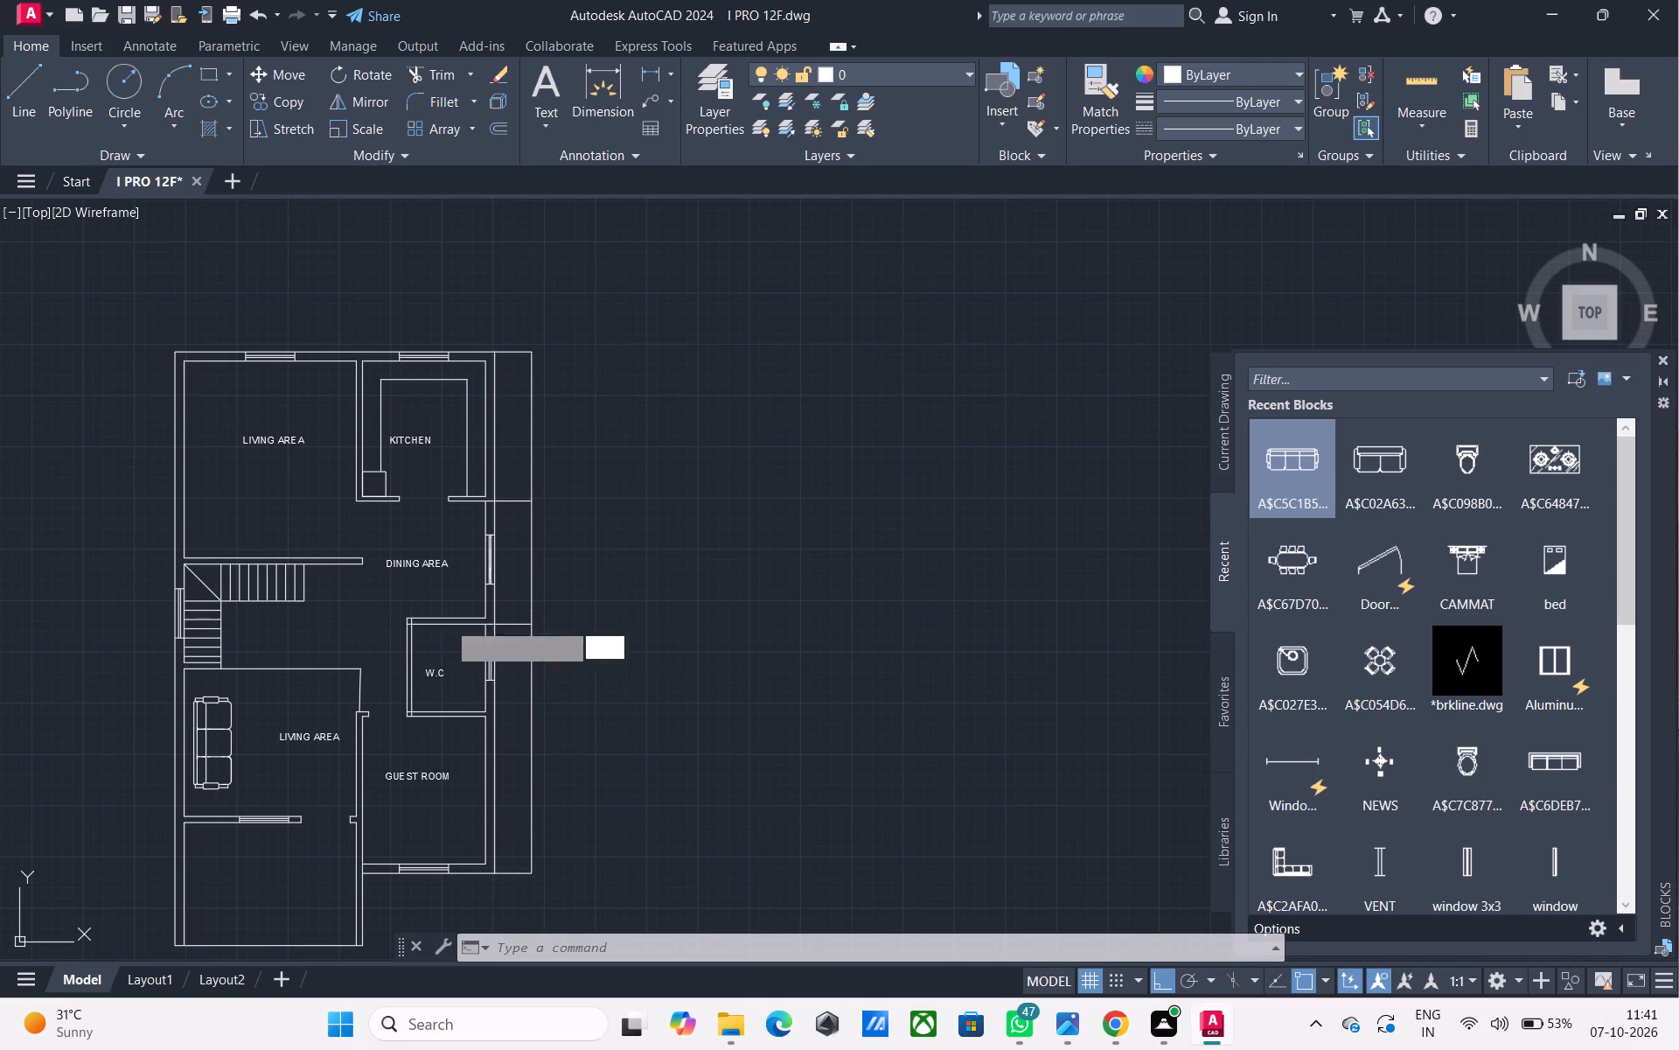
click(176, 346)
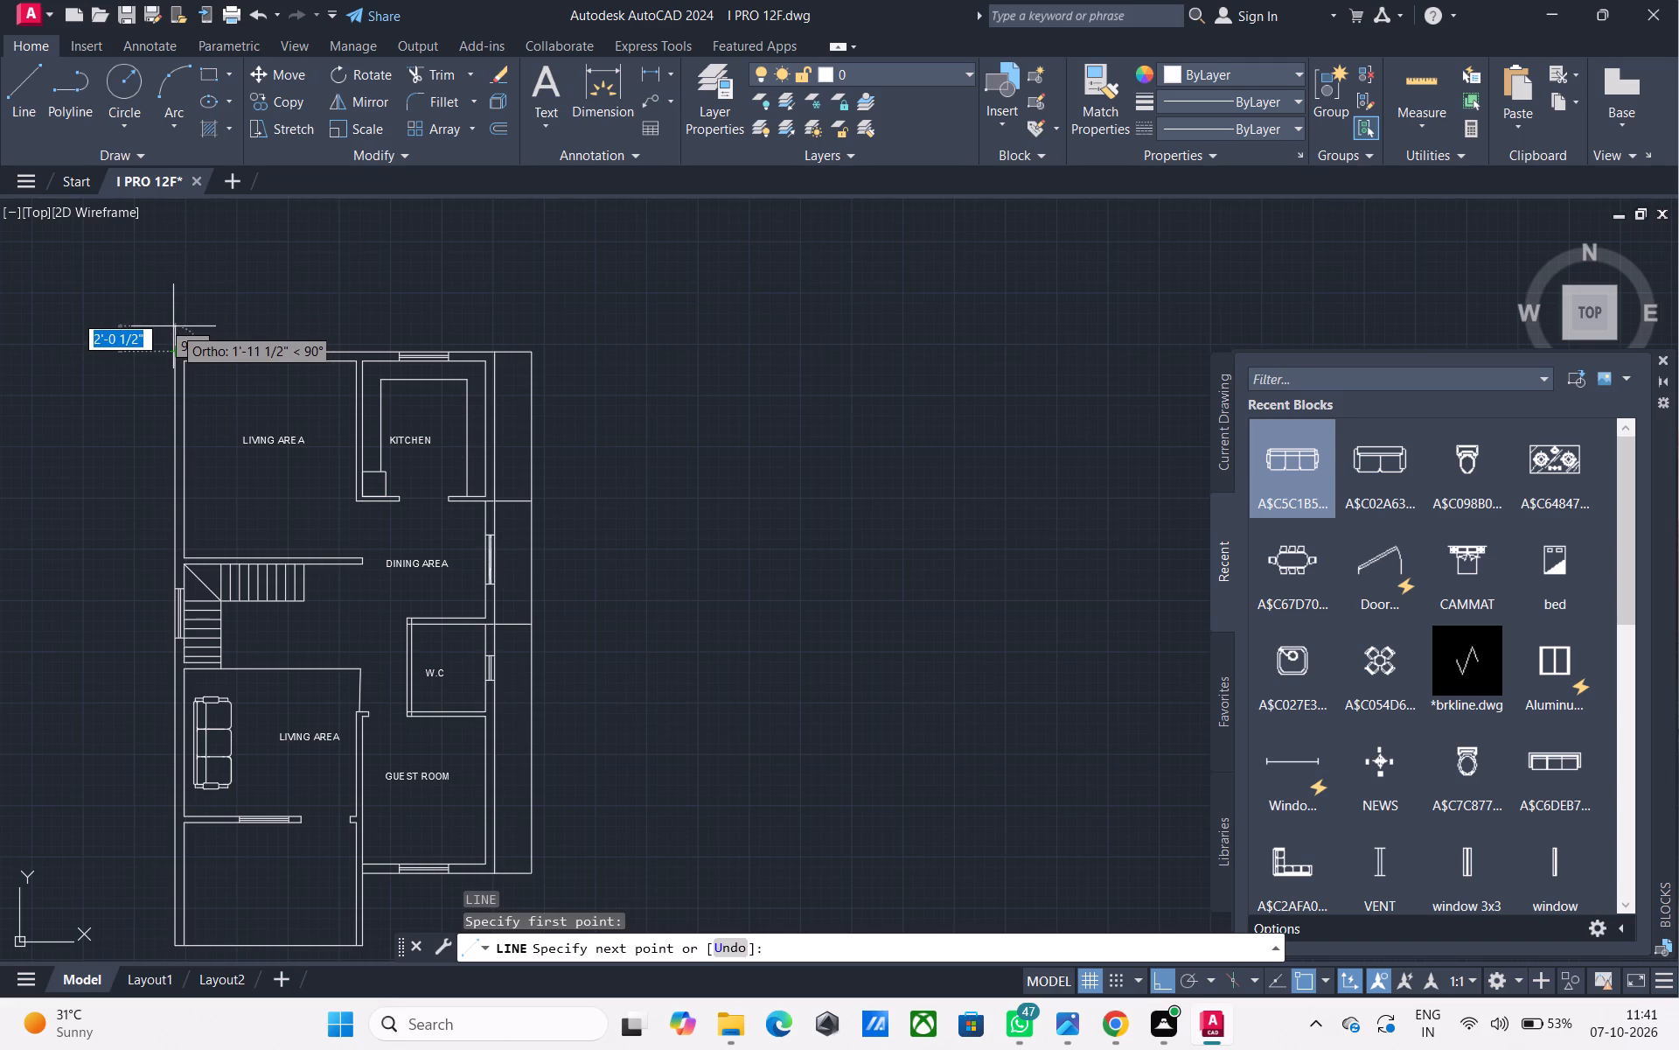
text(2')
key(Return)
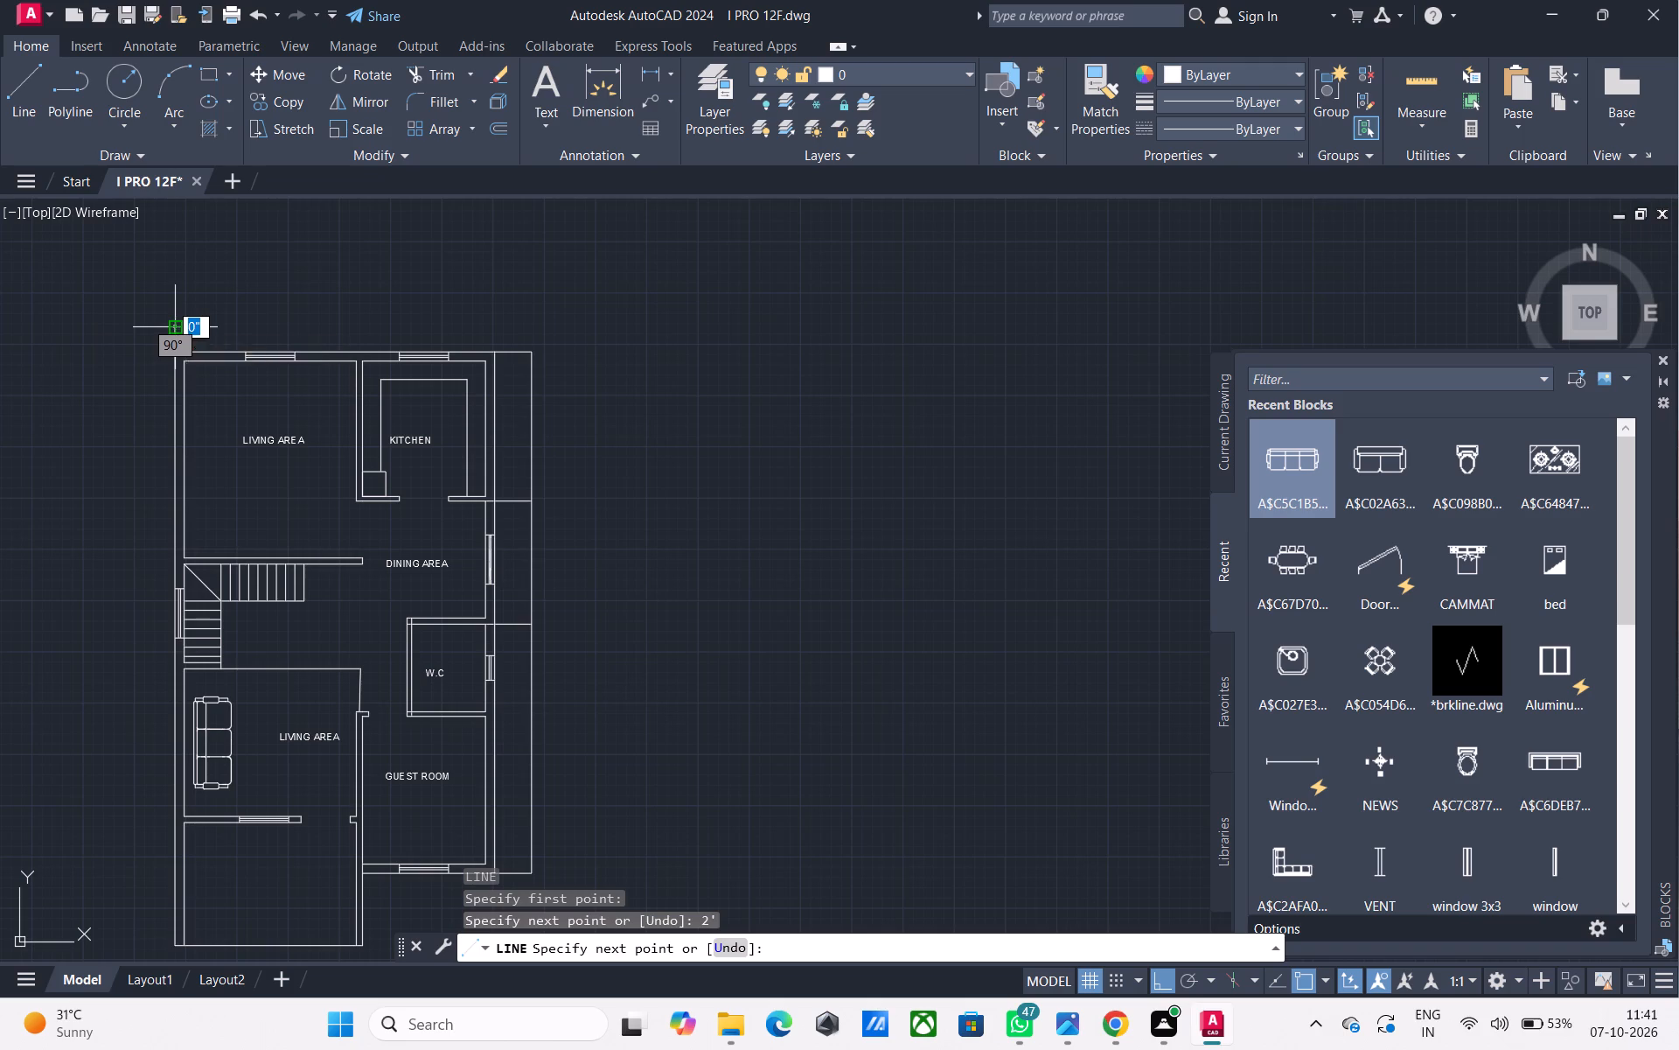
scroll(528, 328, up, 1)
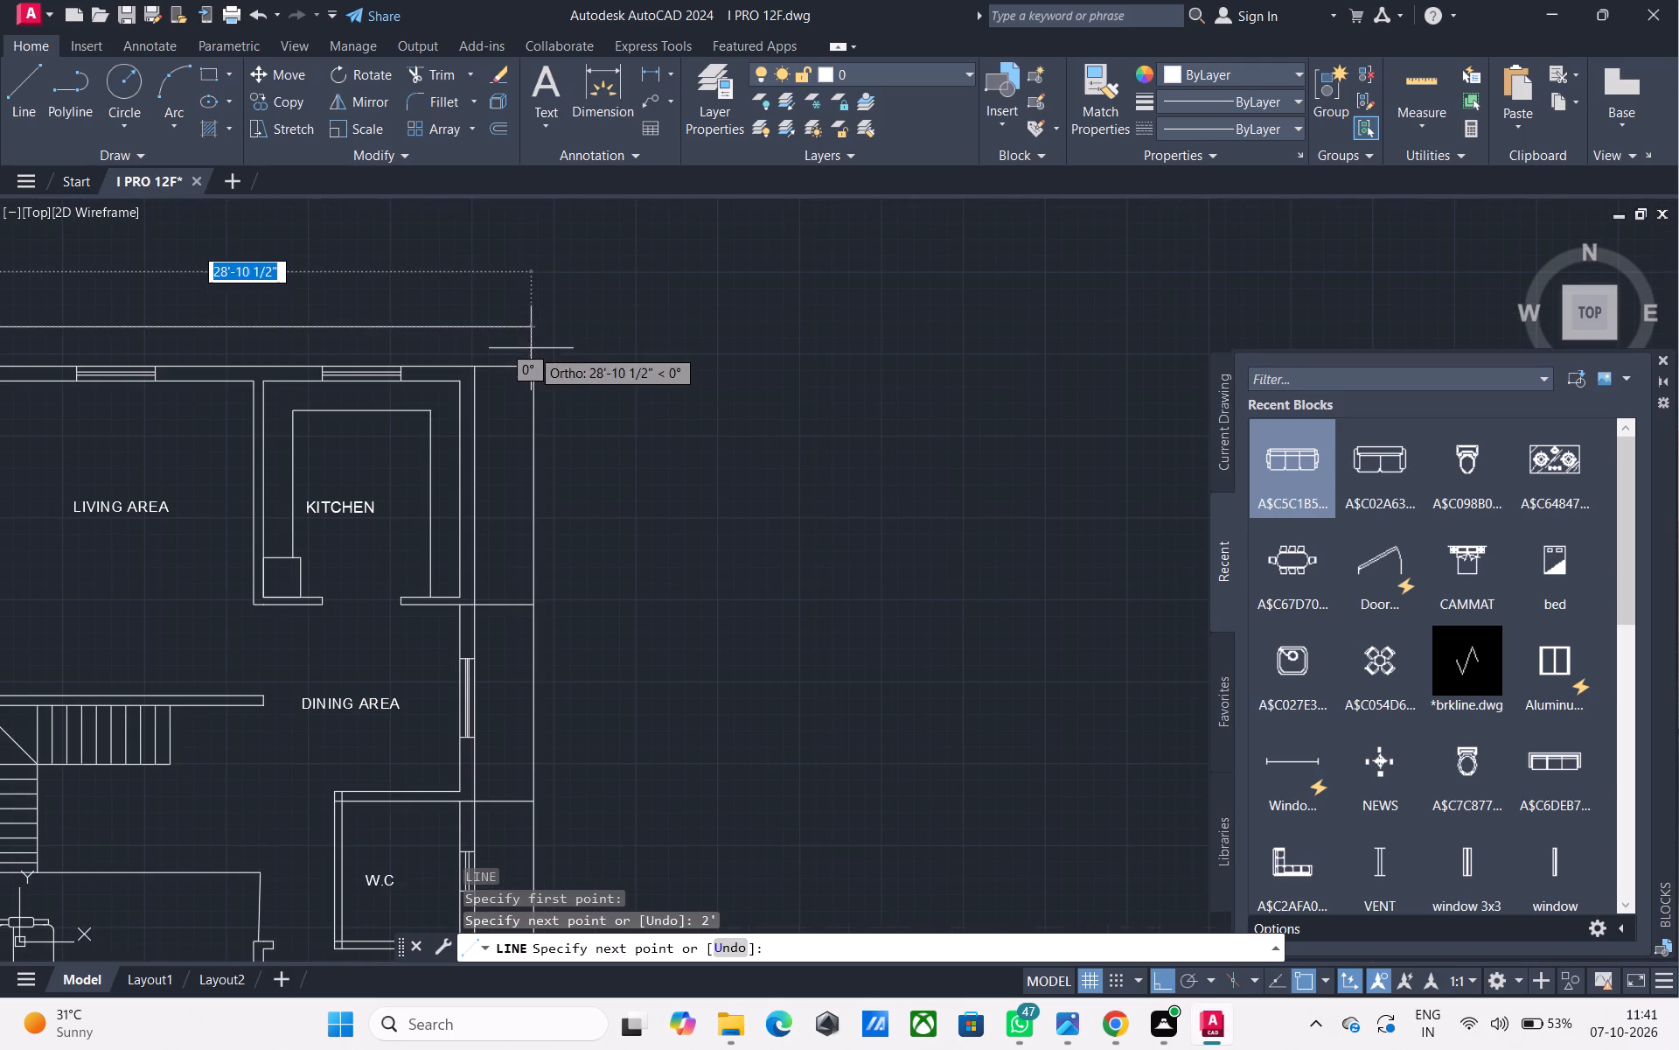
click(533, 338)
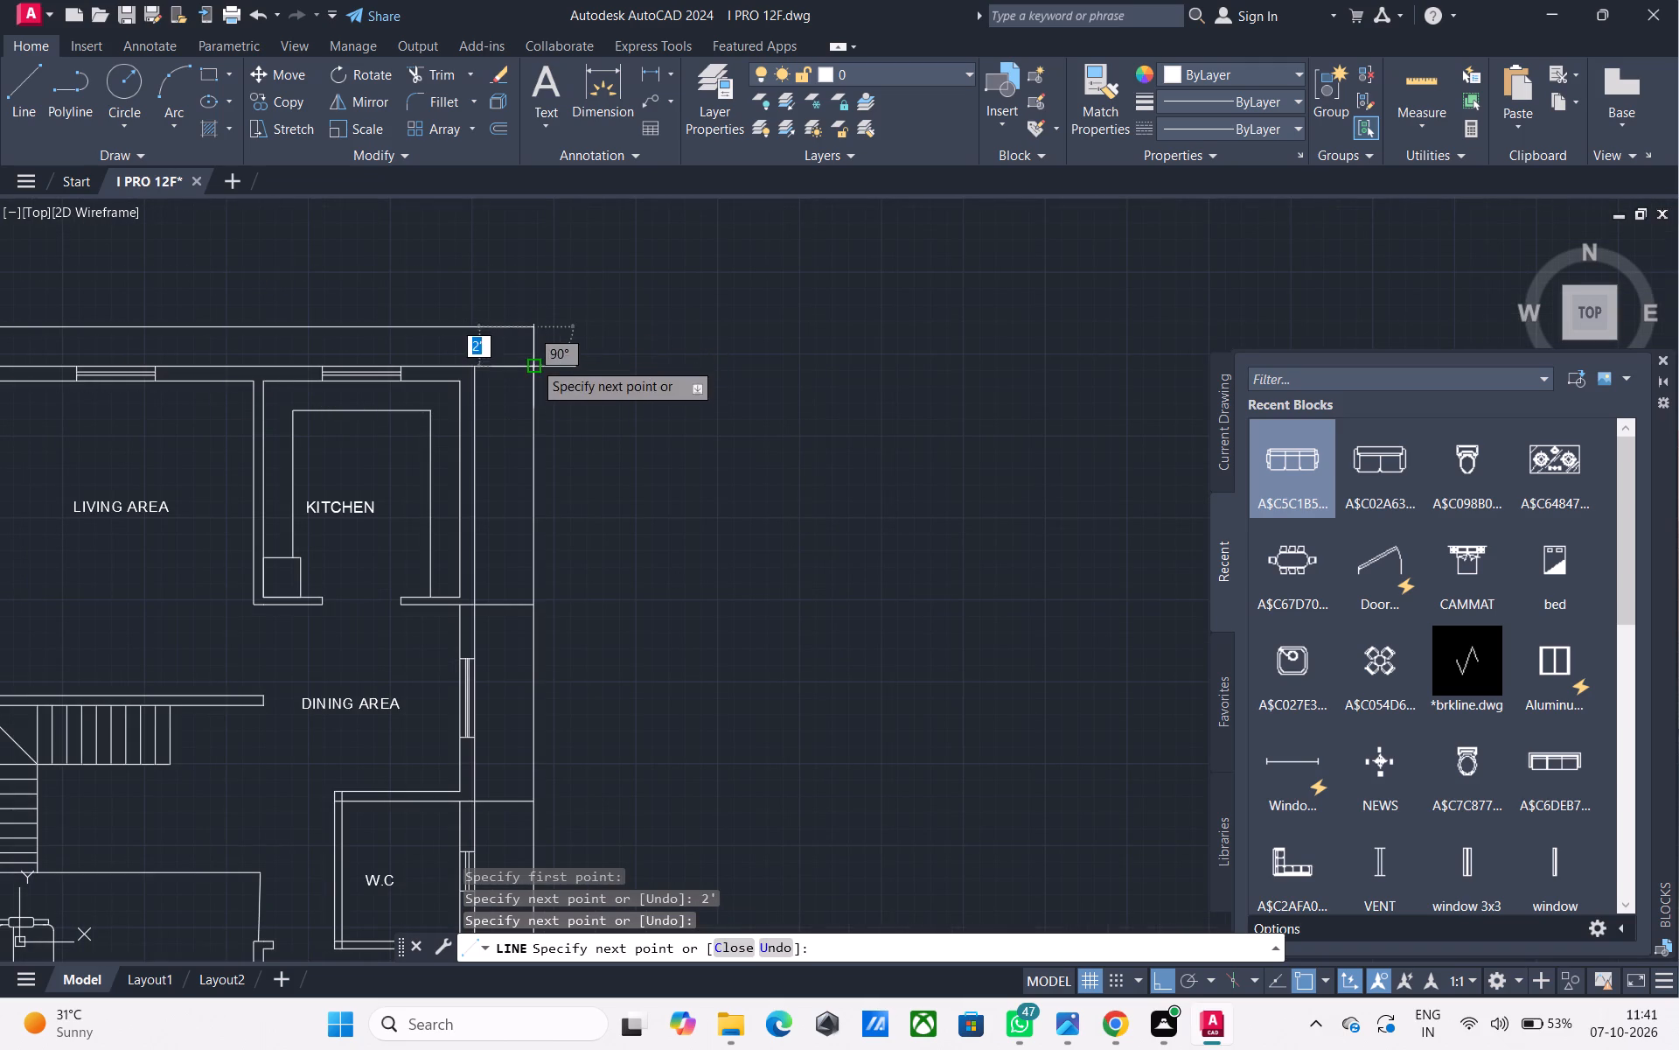
click(533, 363)
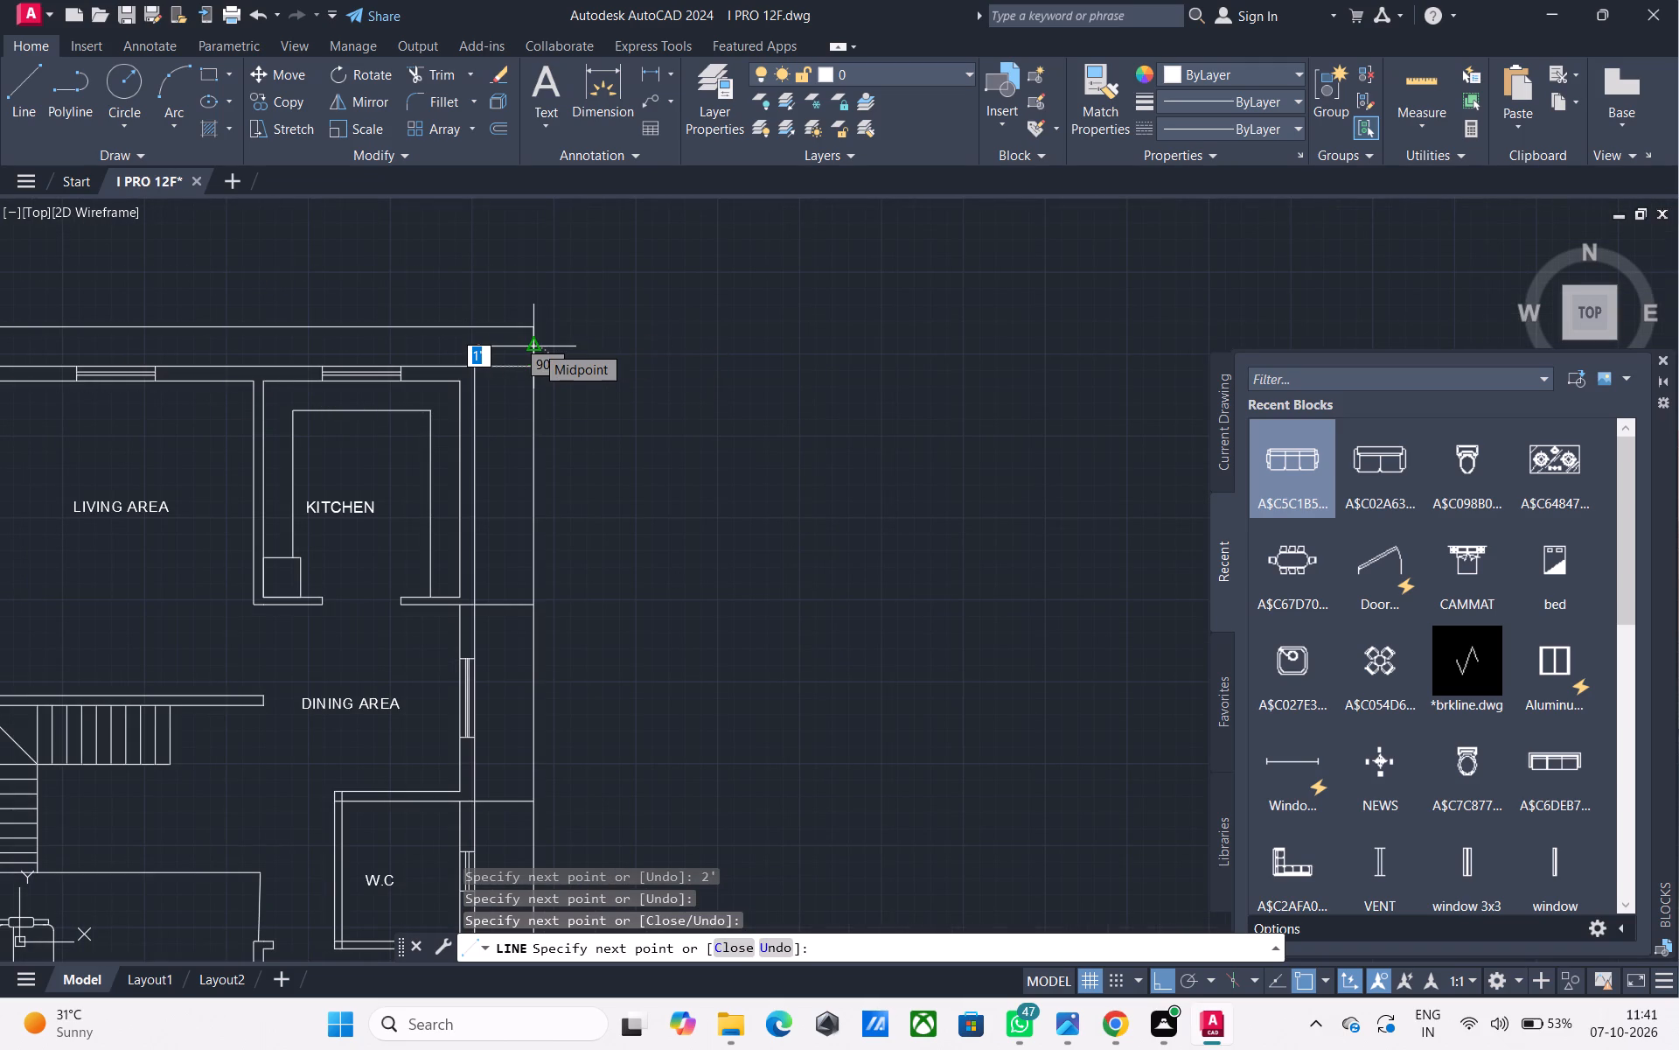
scroll(534, 343, down, 2)
middle_drag(463, 396, 526, 427)
scroll(537, 405, up, 1)
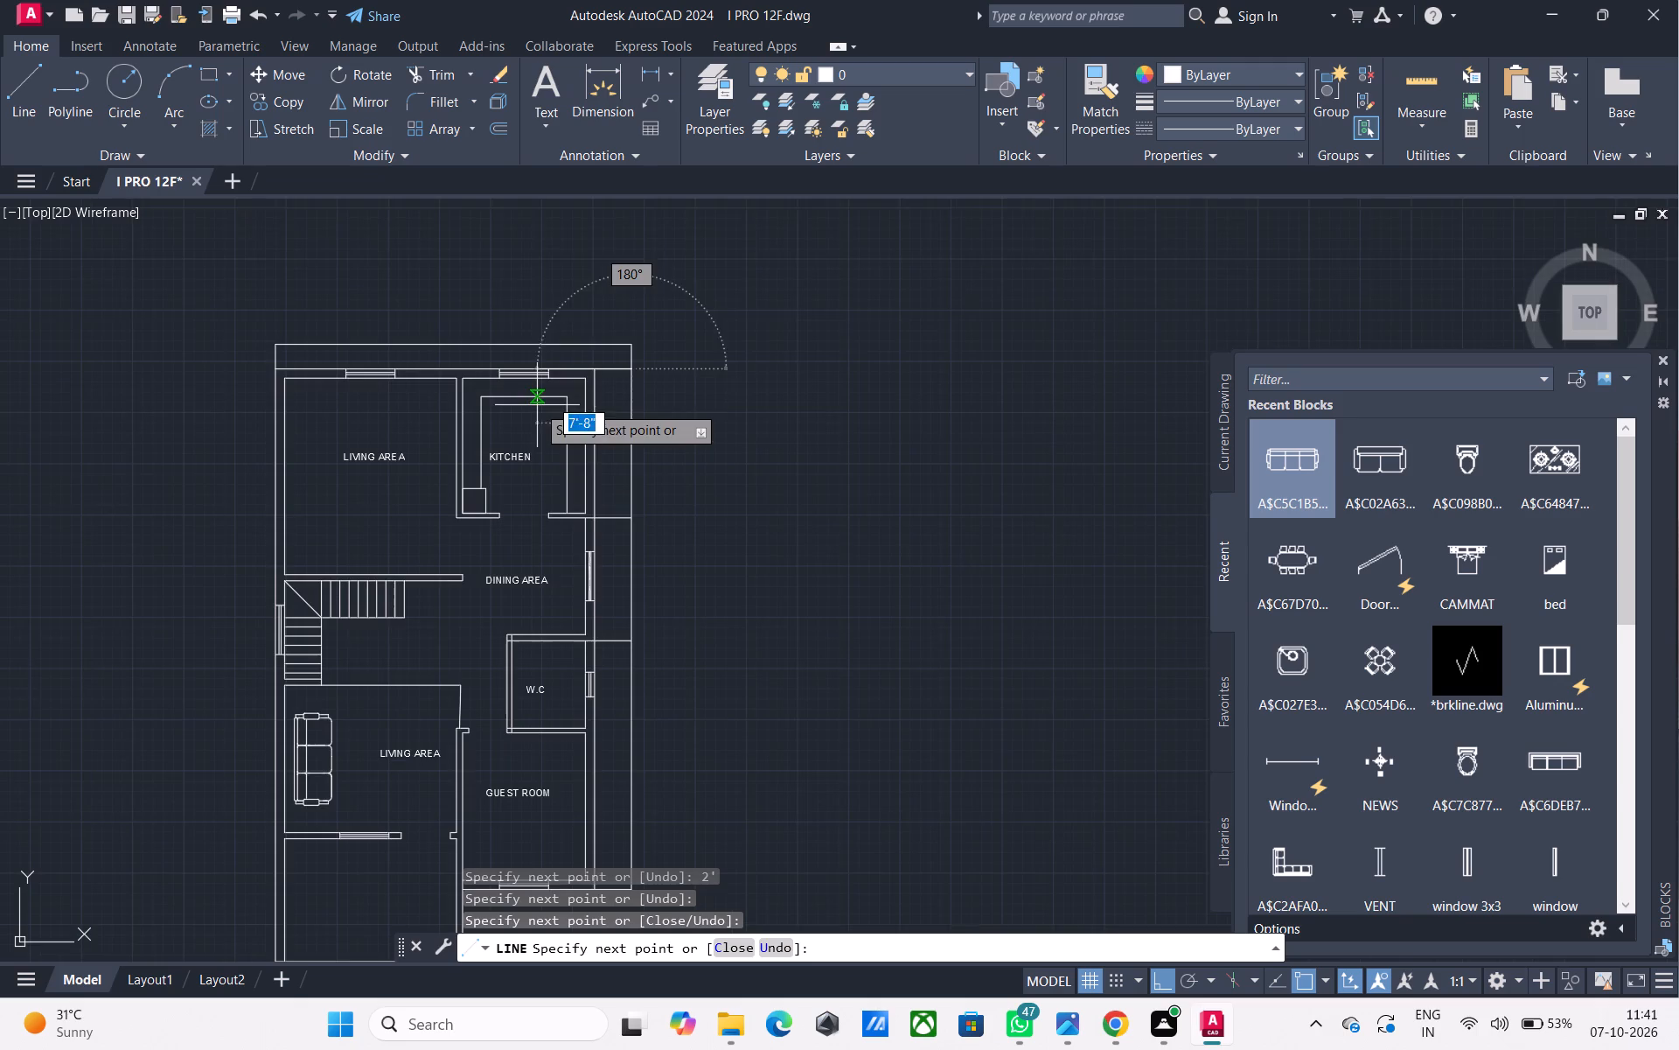
middle_drag(539, 404, 519, 345)
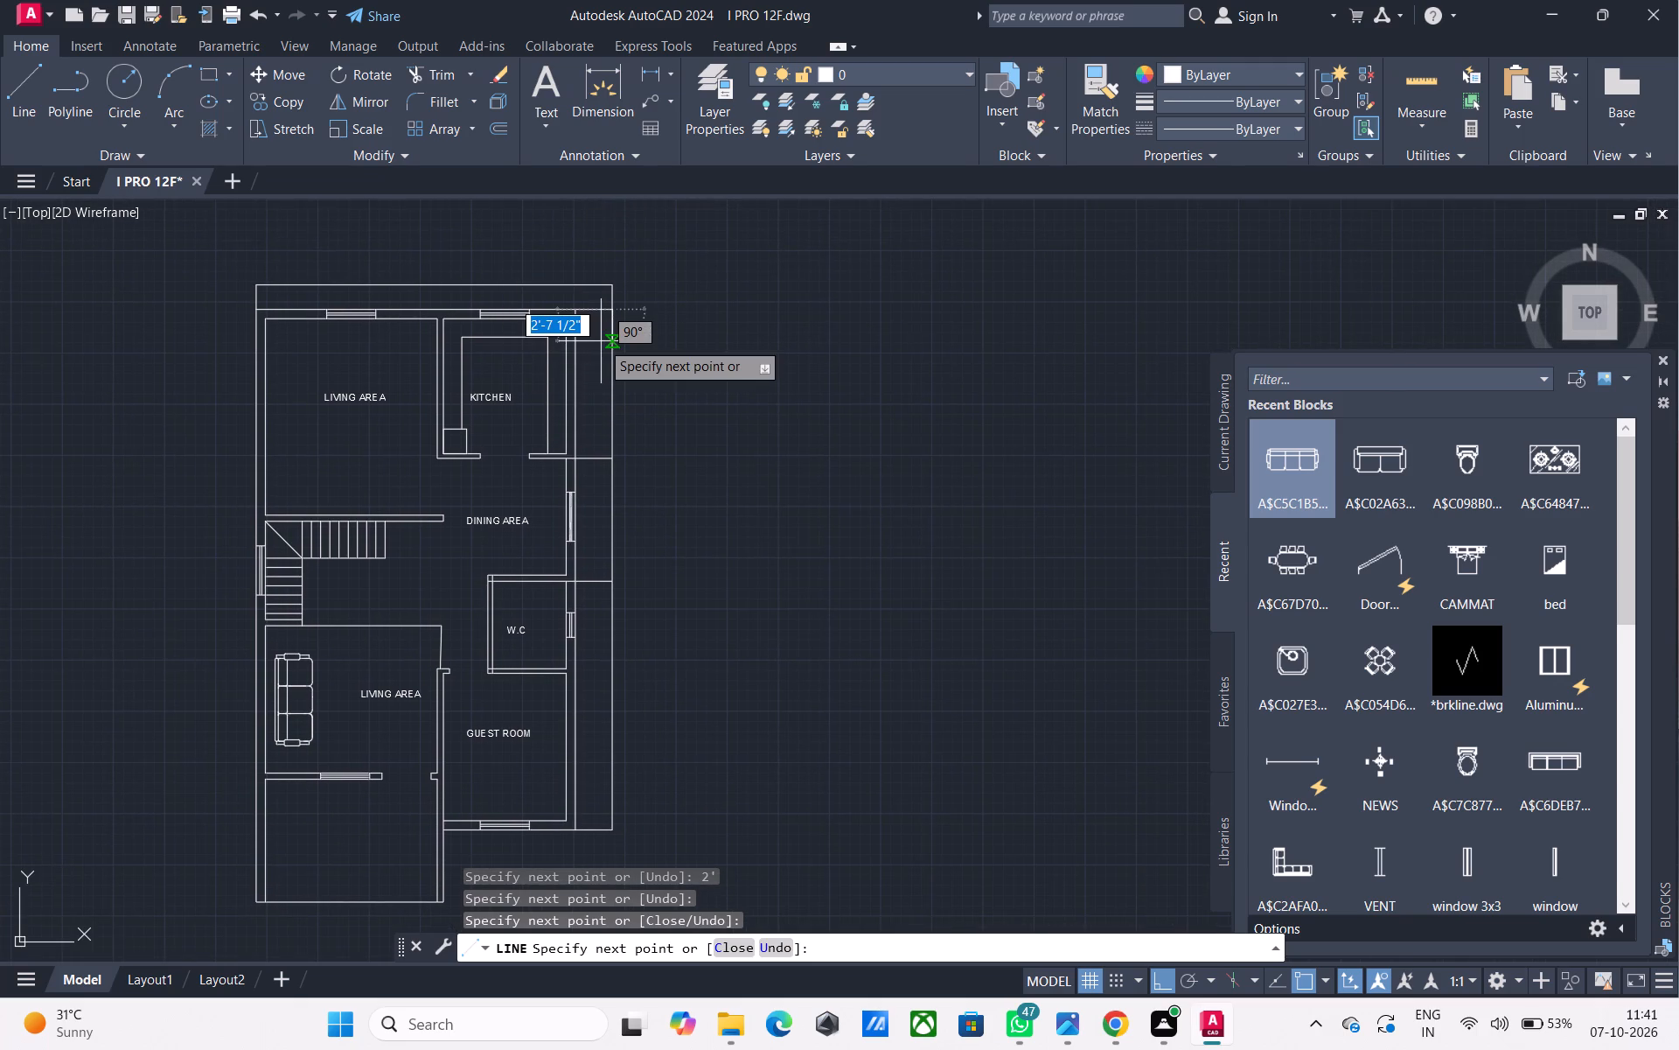
key(Escape)
Extend both lines of the wall between the upper living area and kitchen across the top margin to its outer line.
middle_drag(595, 335, 606, 346)
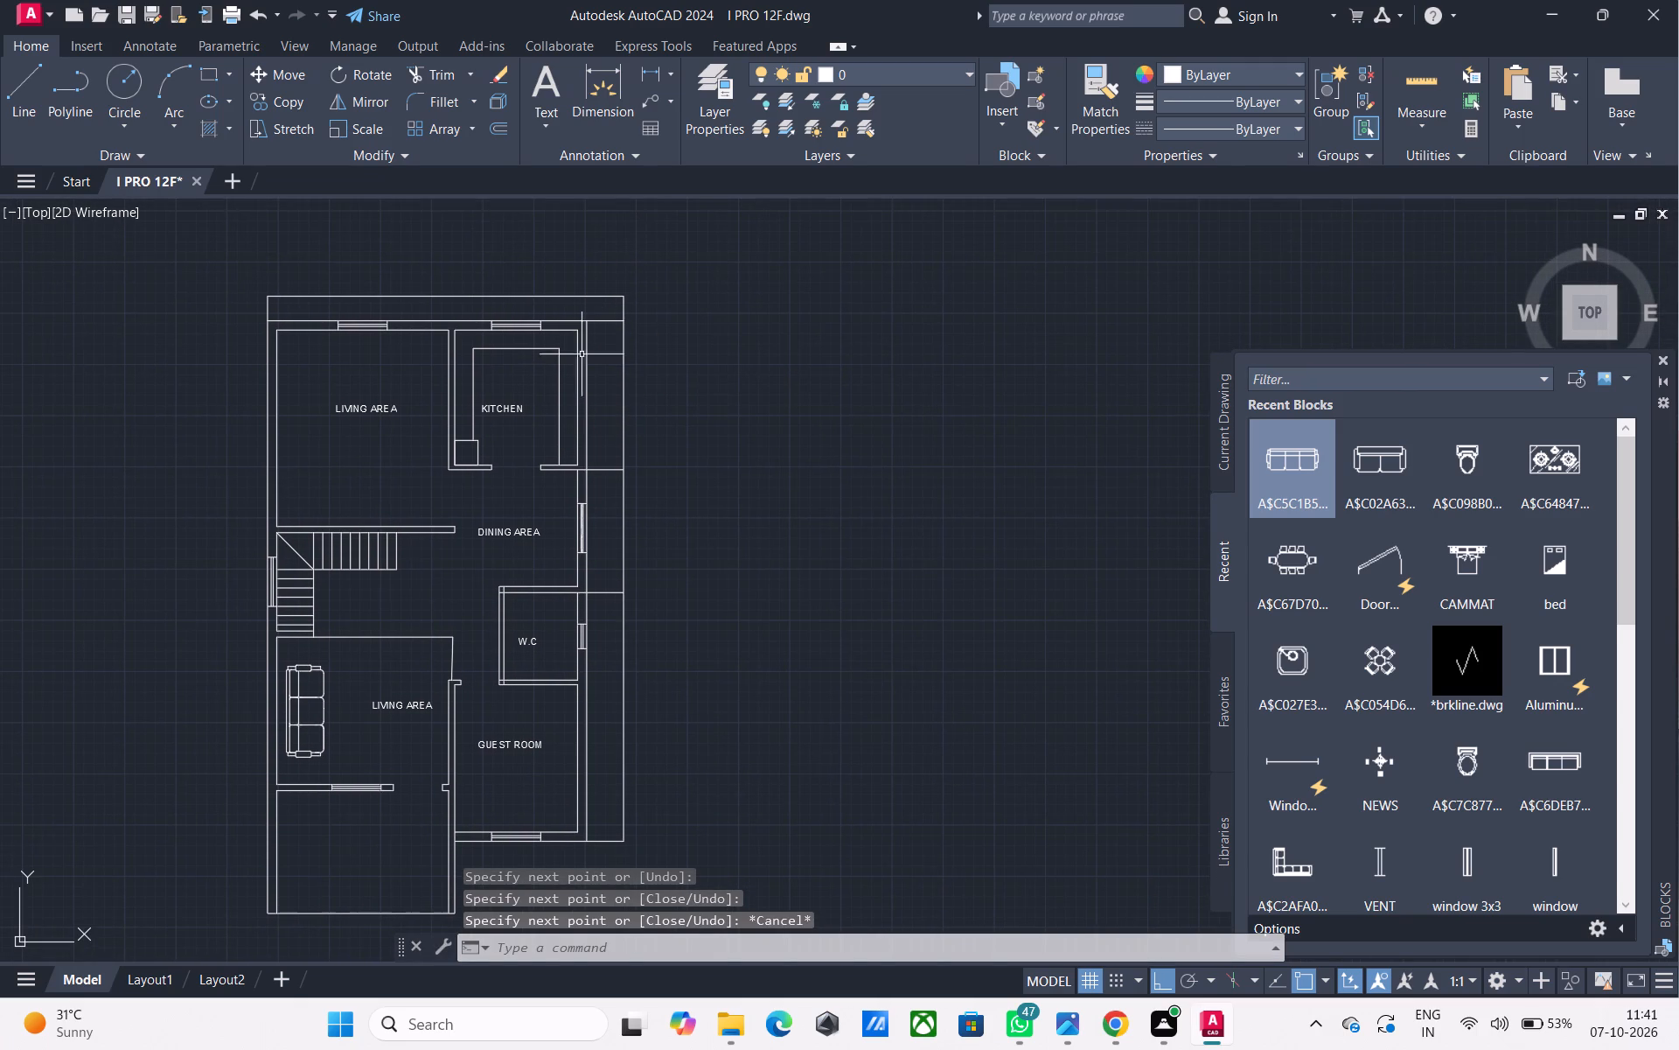
text(EX)
key(space)
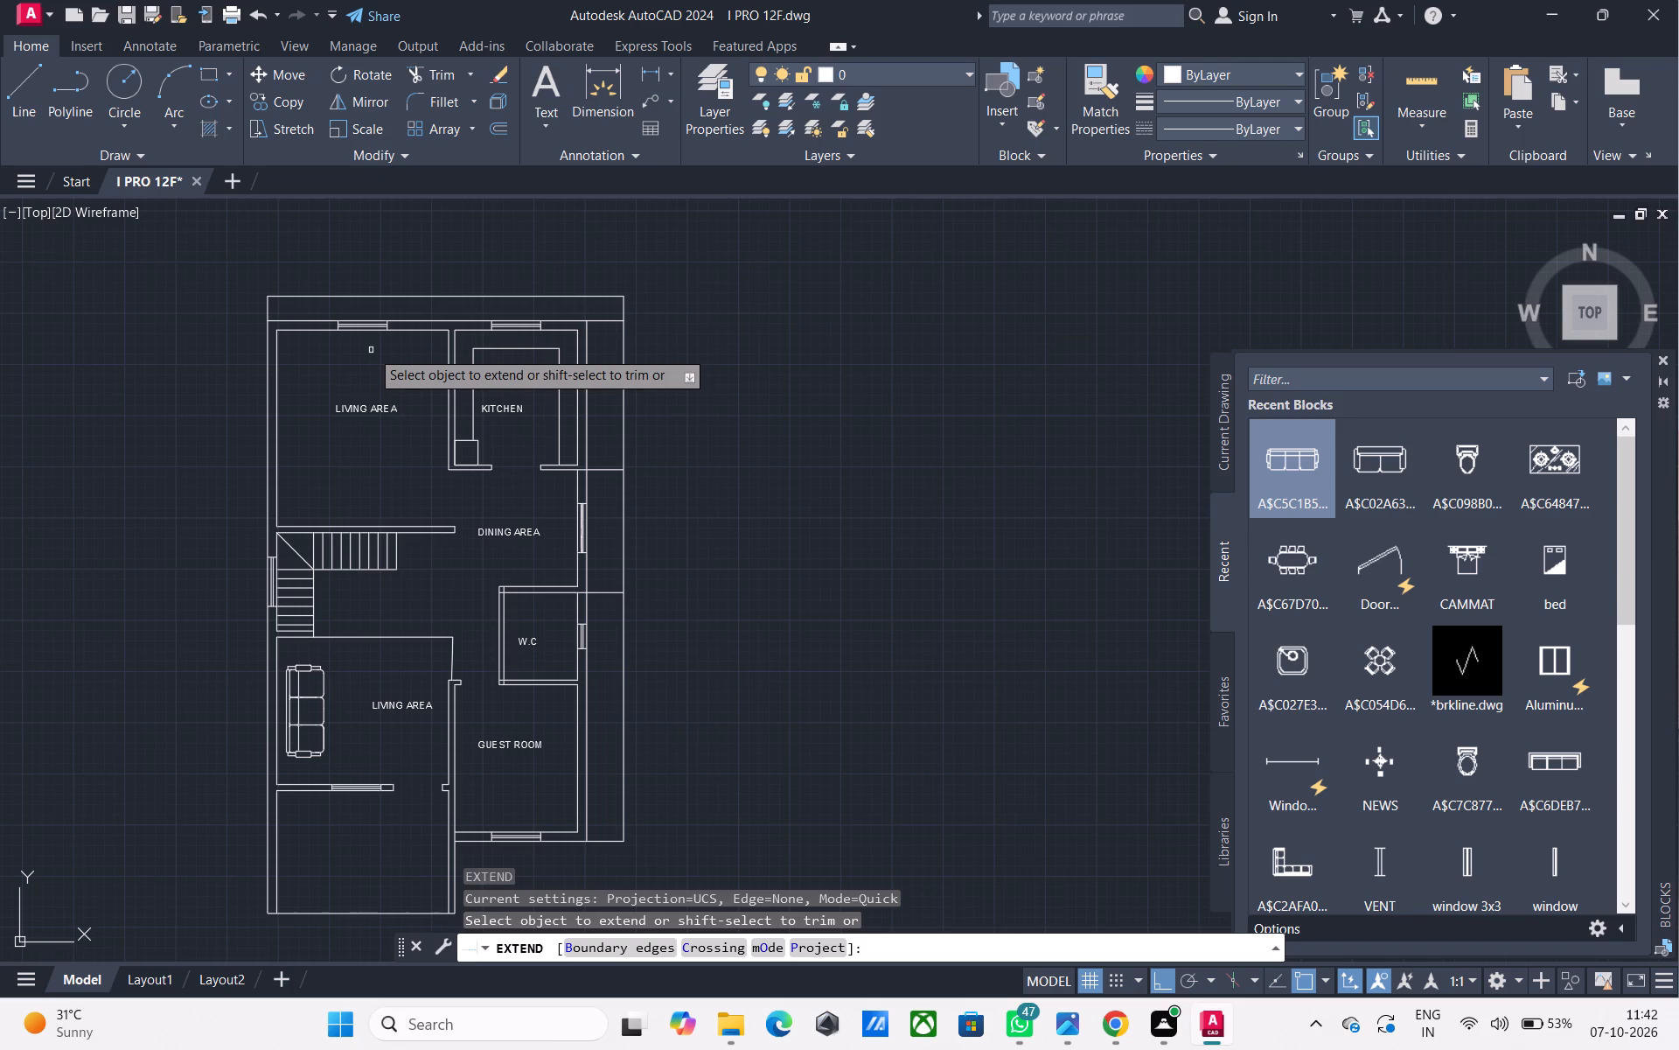
middle_drag(371, 350, 359, 395)
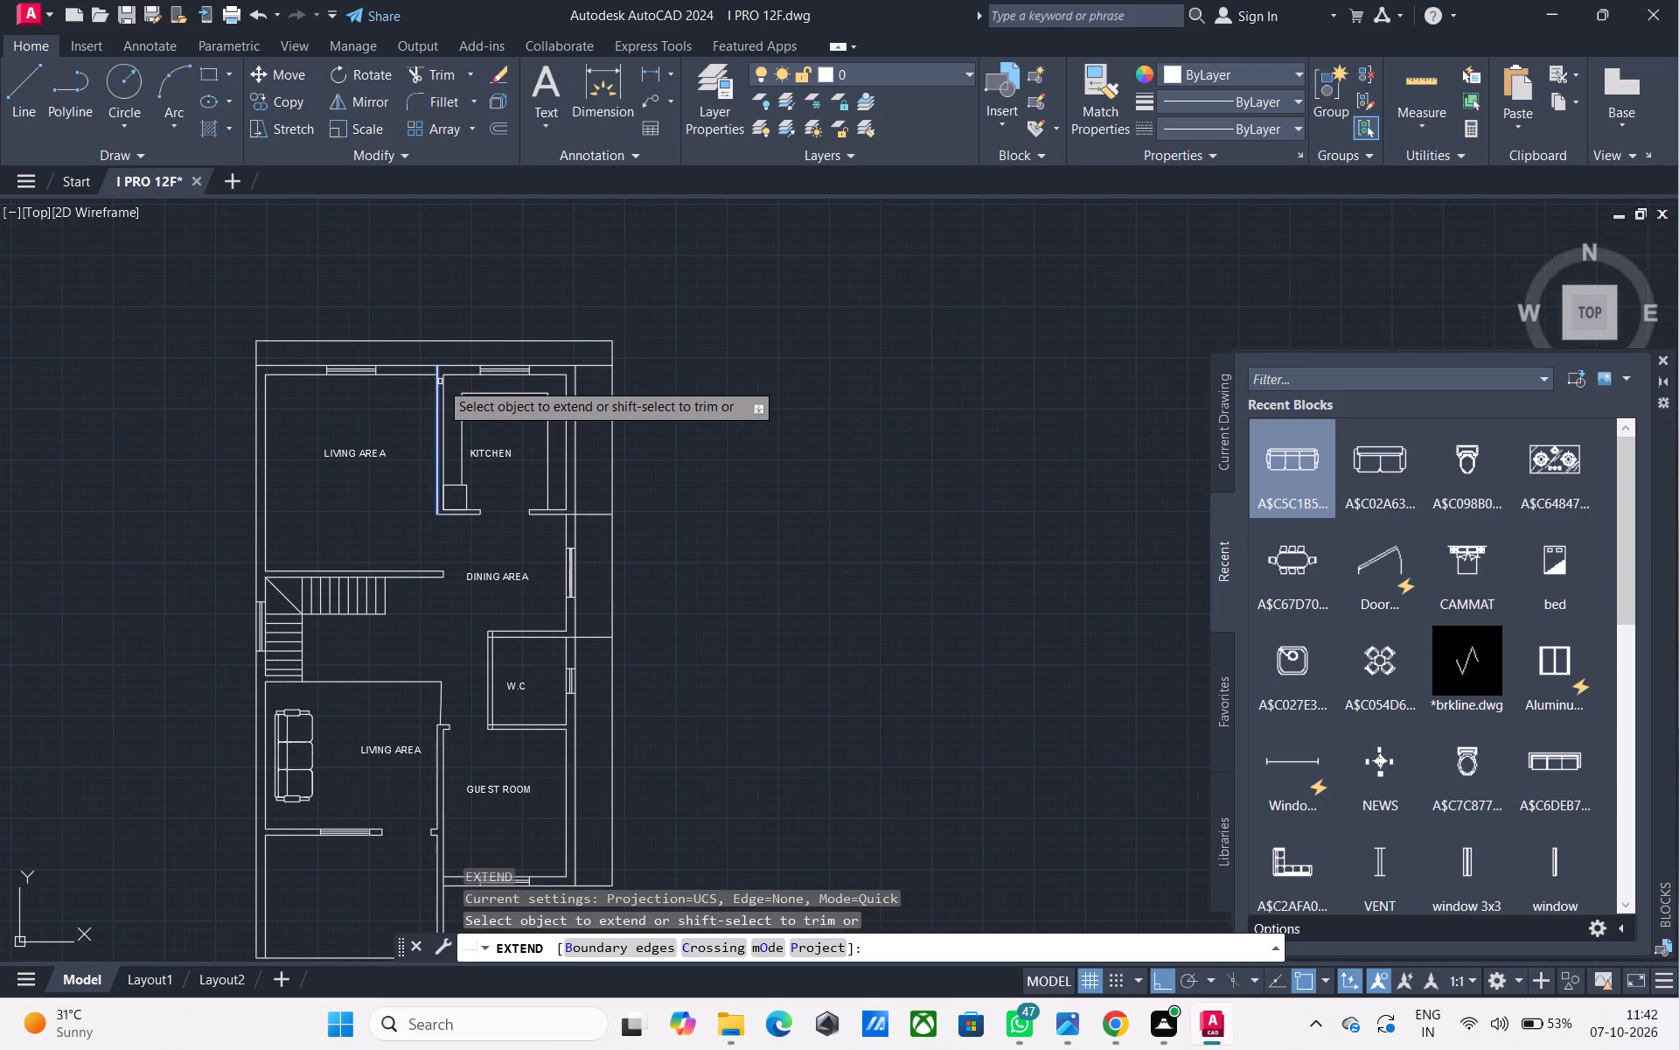
scroll(440, 381, up, 2)
click(432, 379)
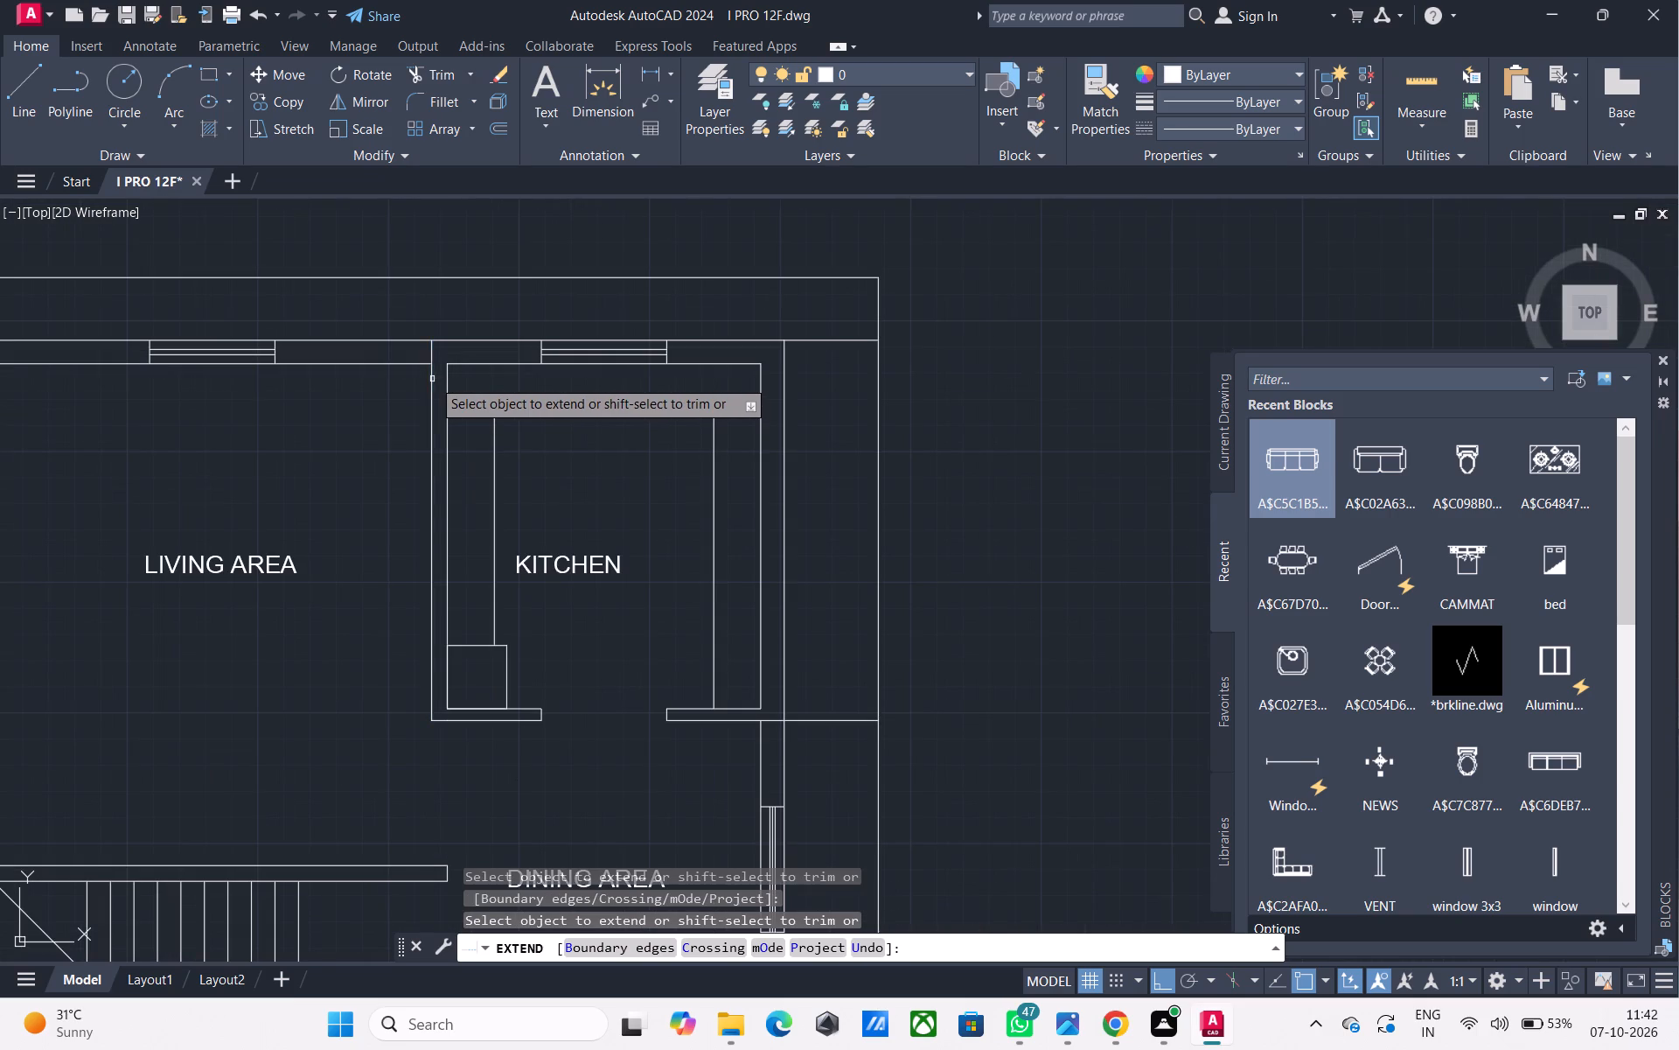
click(431, 357)
scroll(403, 441, down, 1)
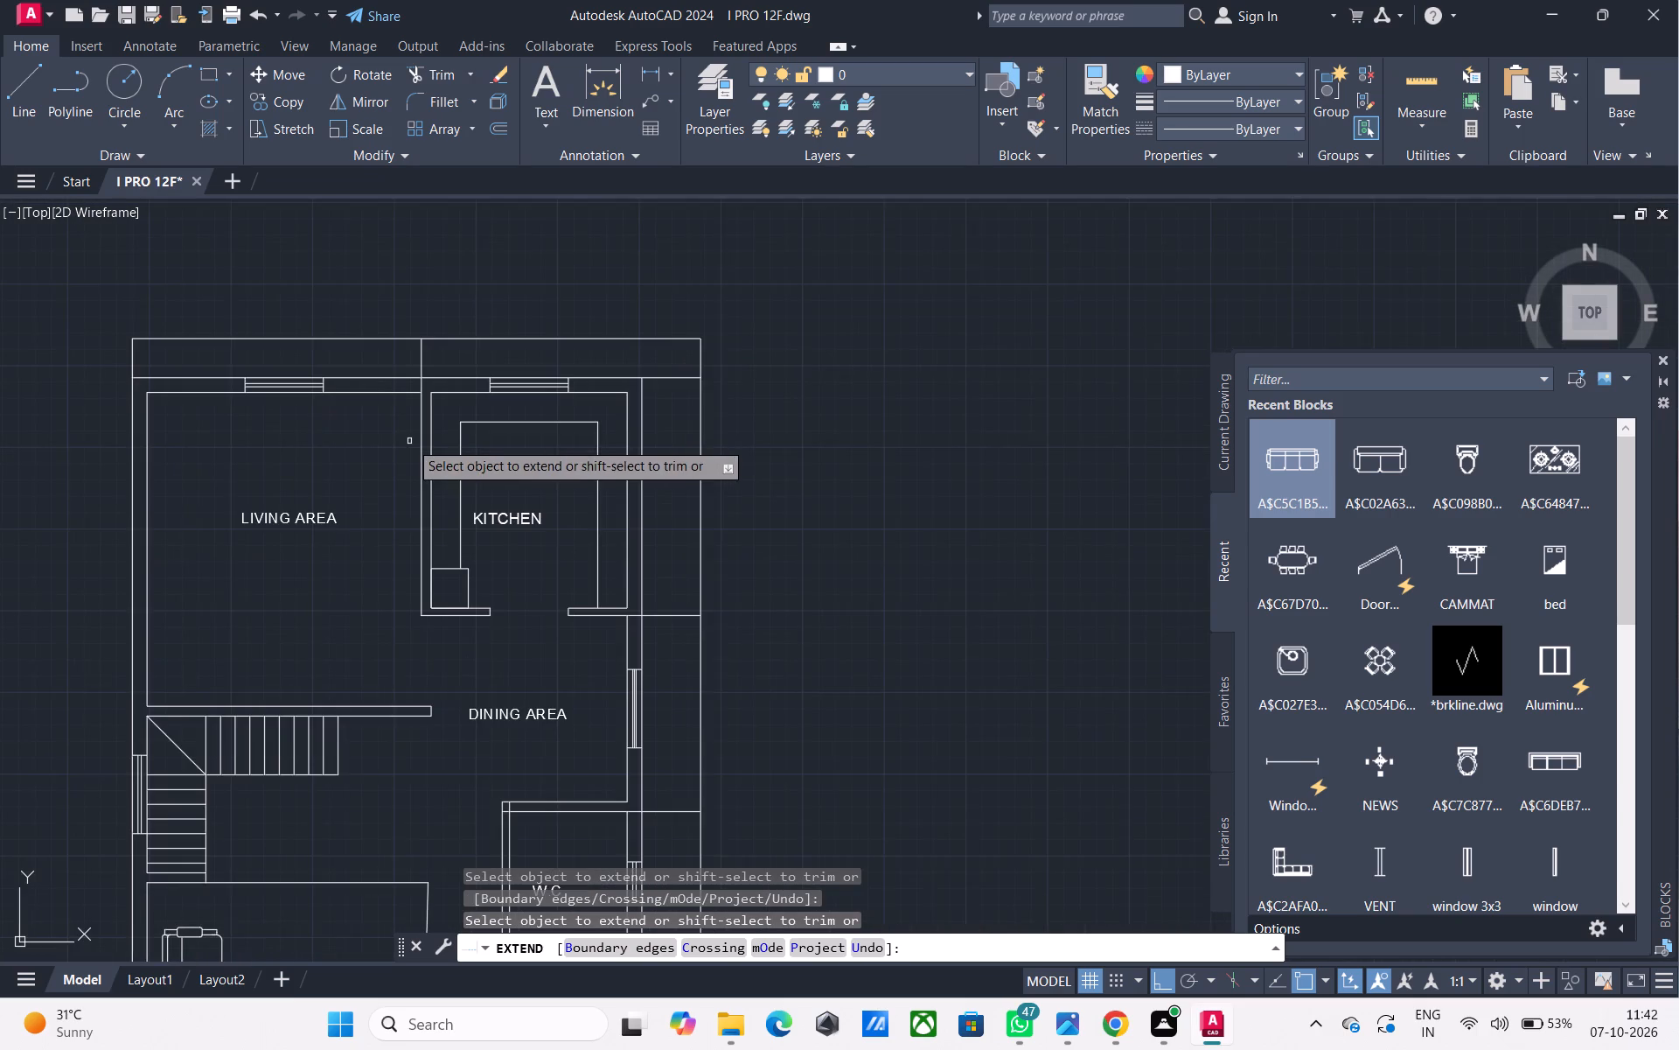
middle_drag(470, 453, 523, 458)
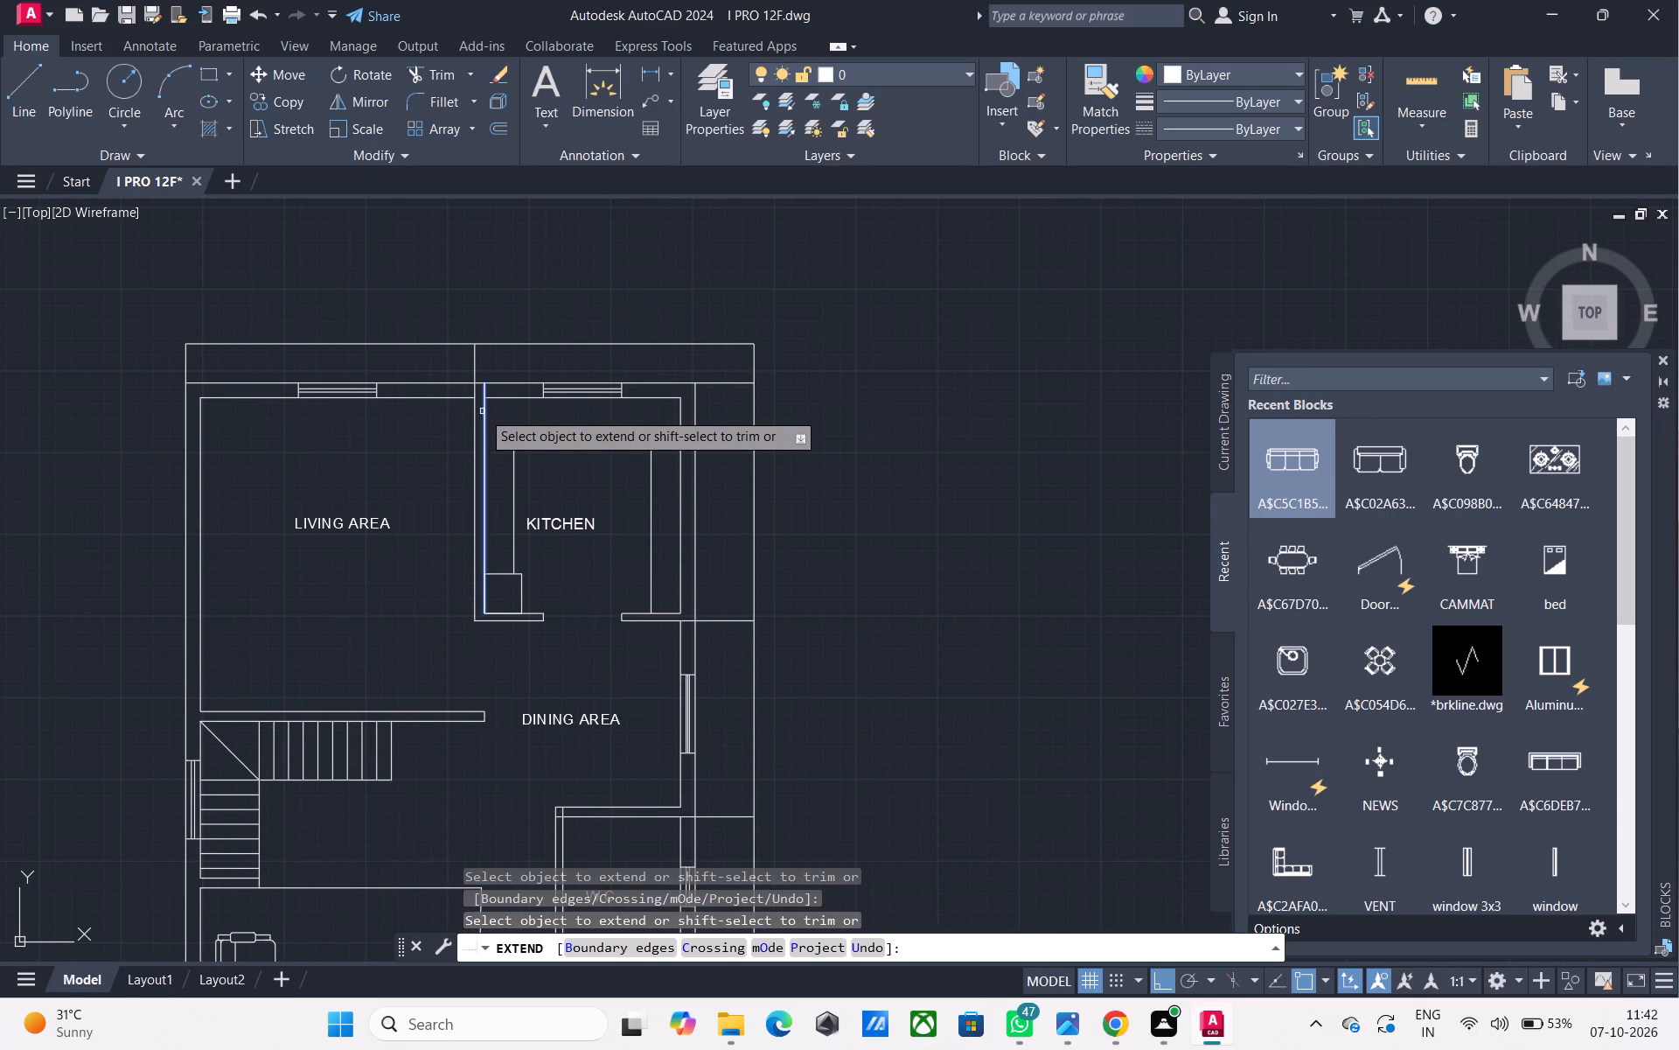
click(482, 411)
click(484, 397)
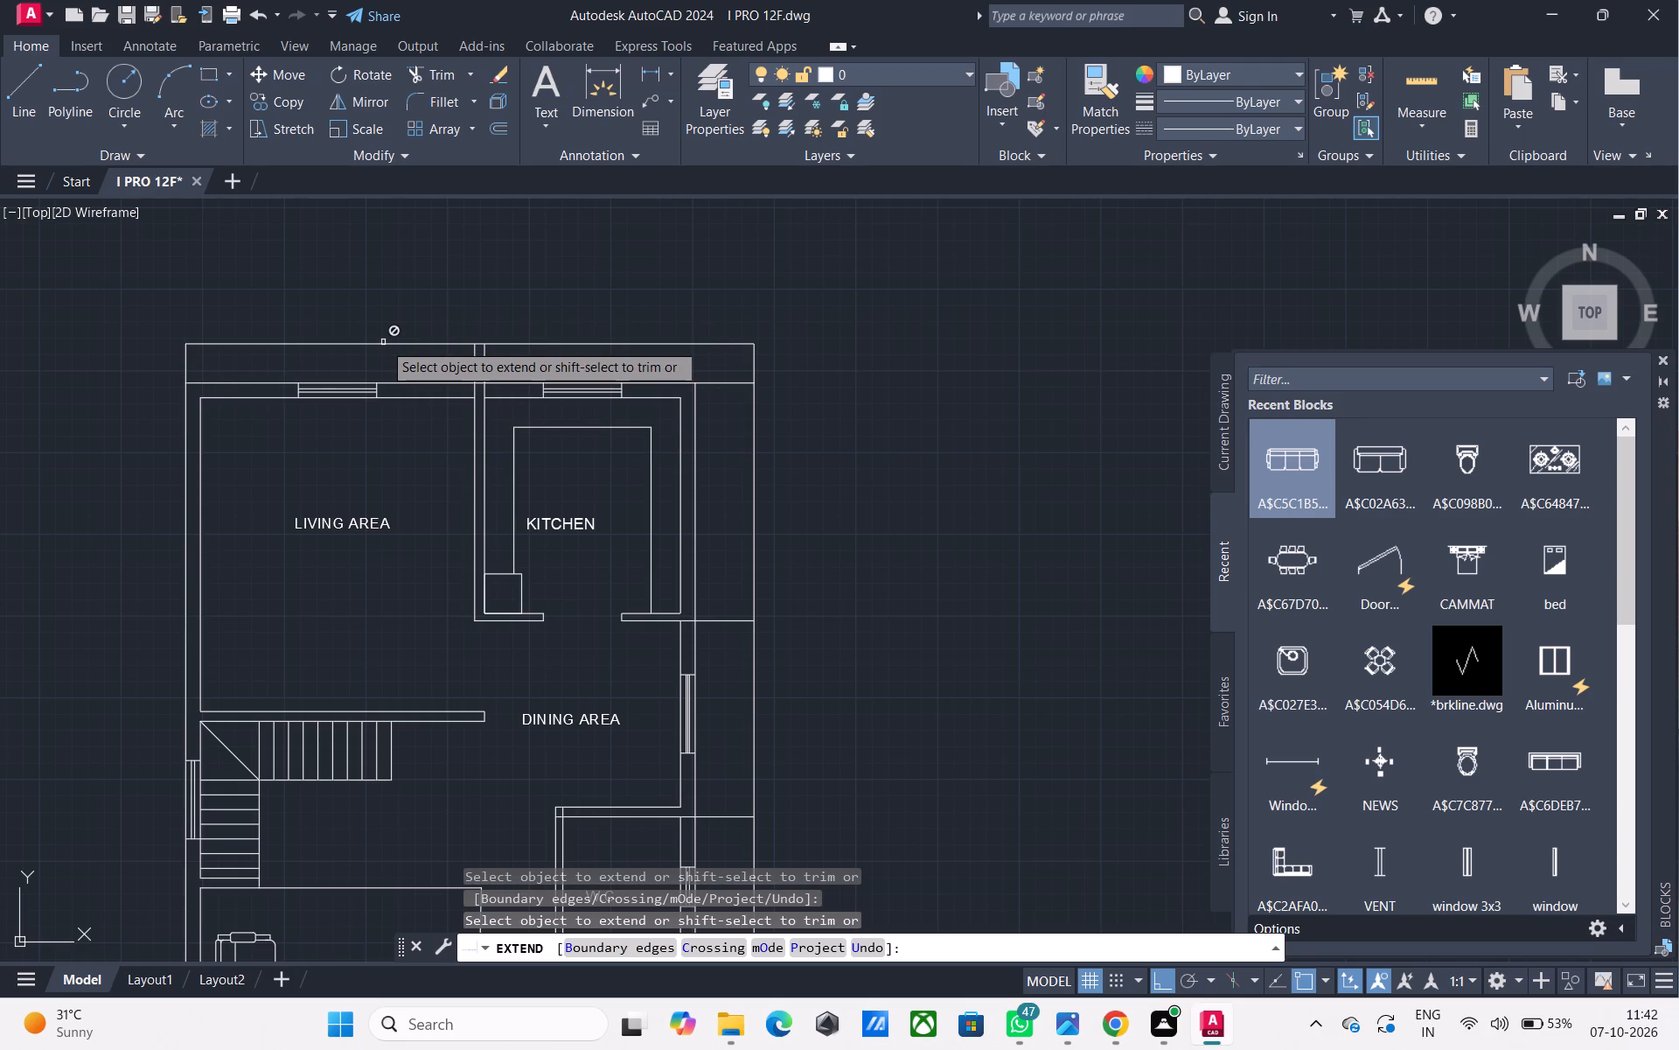
key(Escape)
Offset the top margin's outer line 1' outward, away from the plan.
text(O)
key(space)
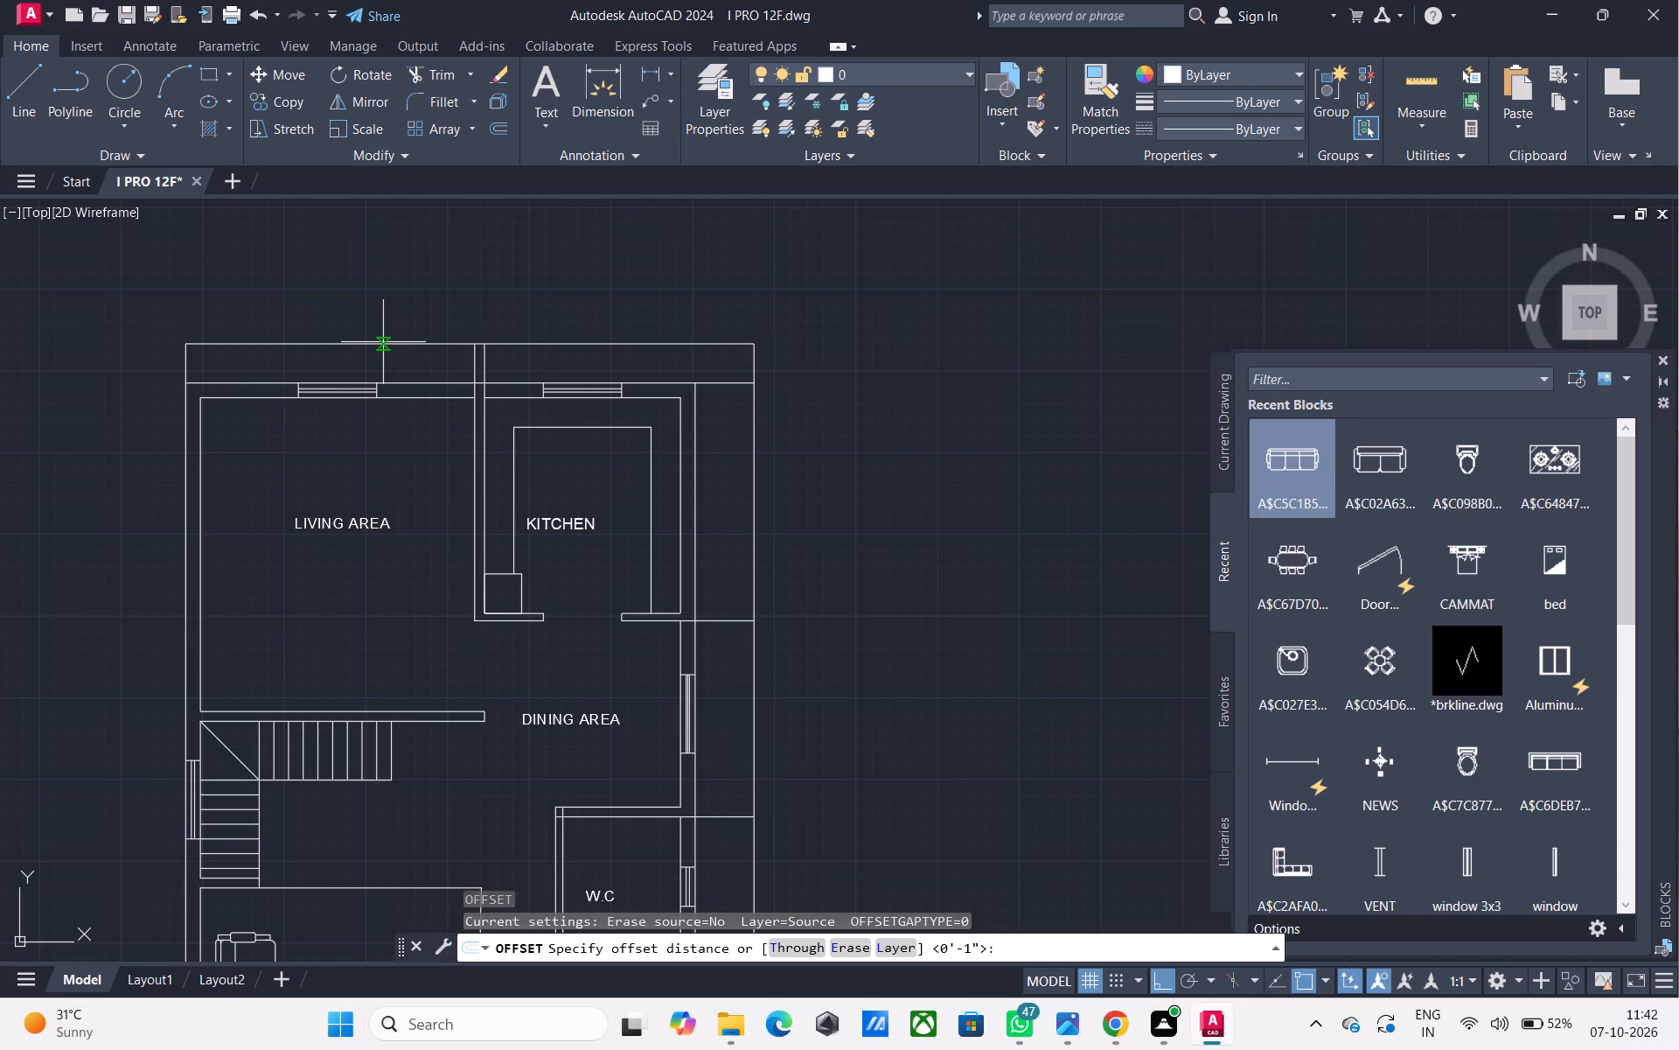
key(space)
click(384, 346)
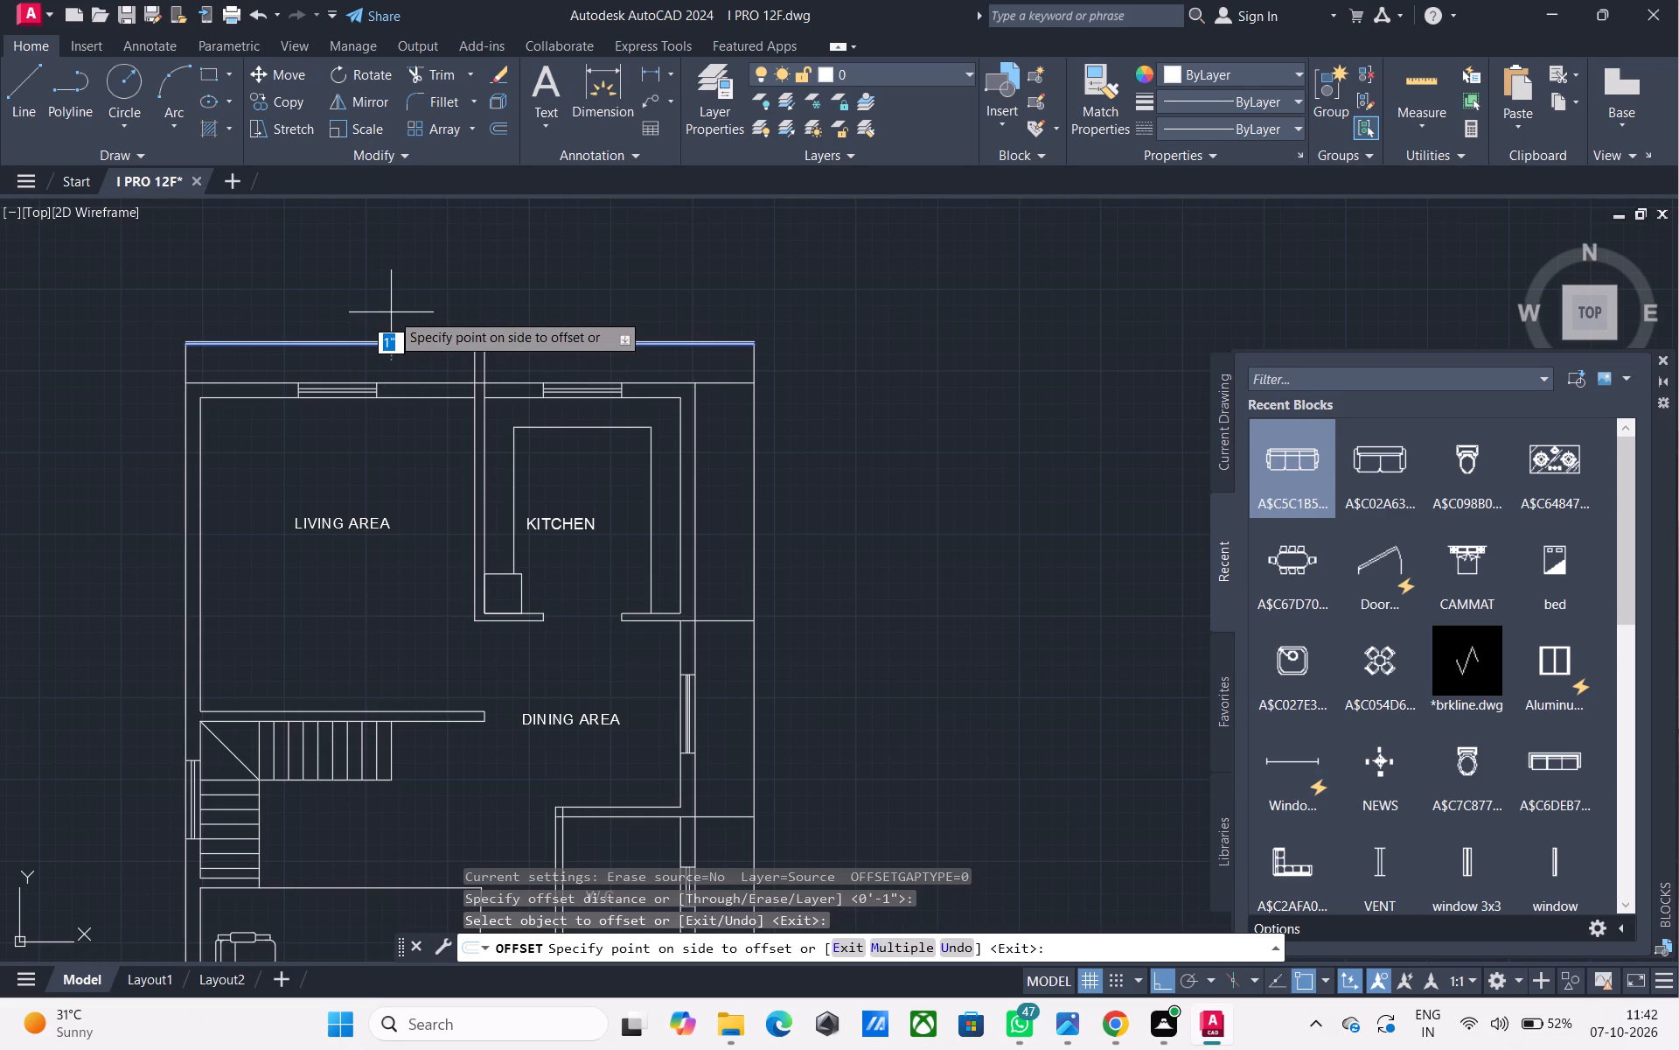
text(1')
key(Return)
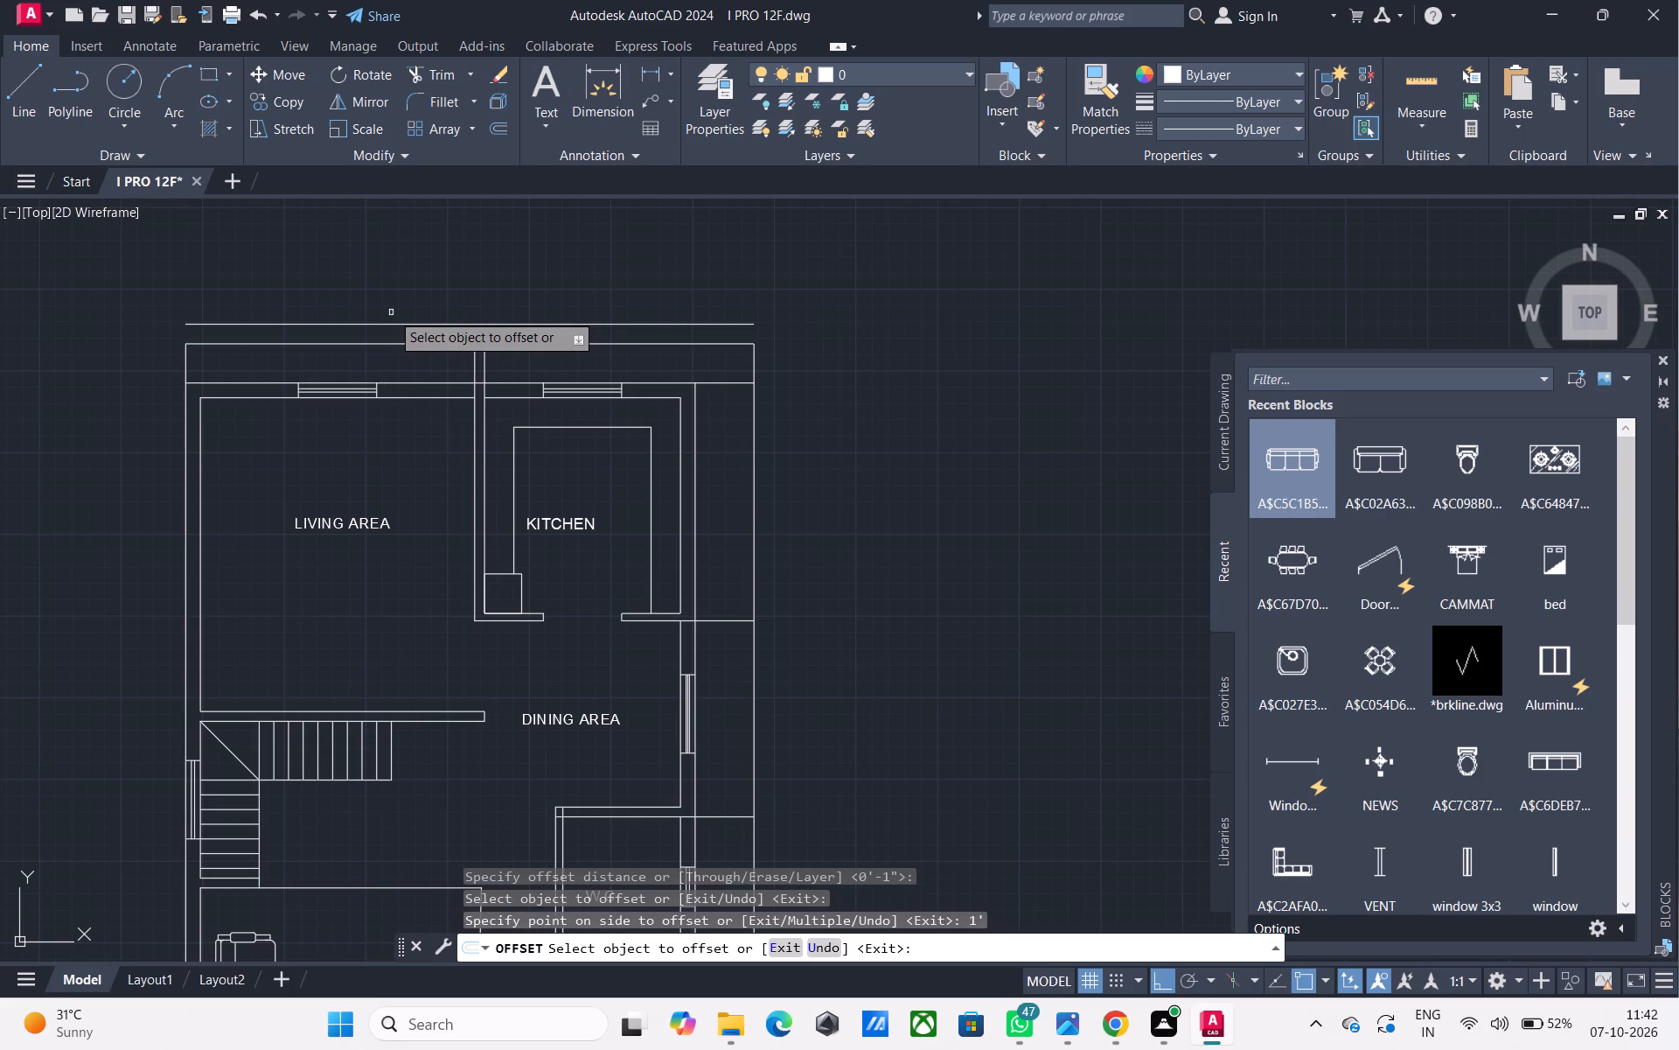
click(391, 312)
key(Escape)
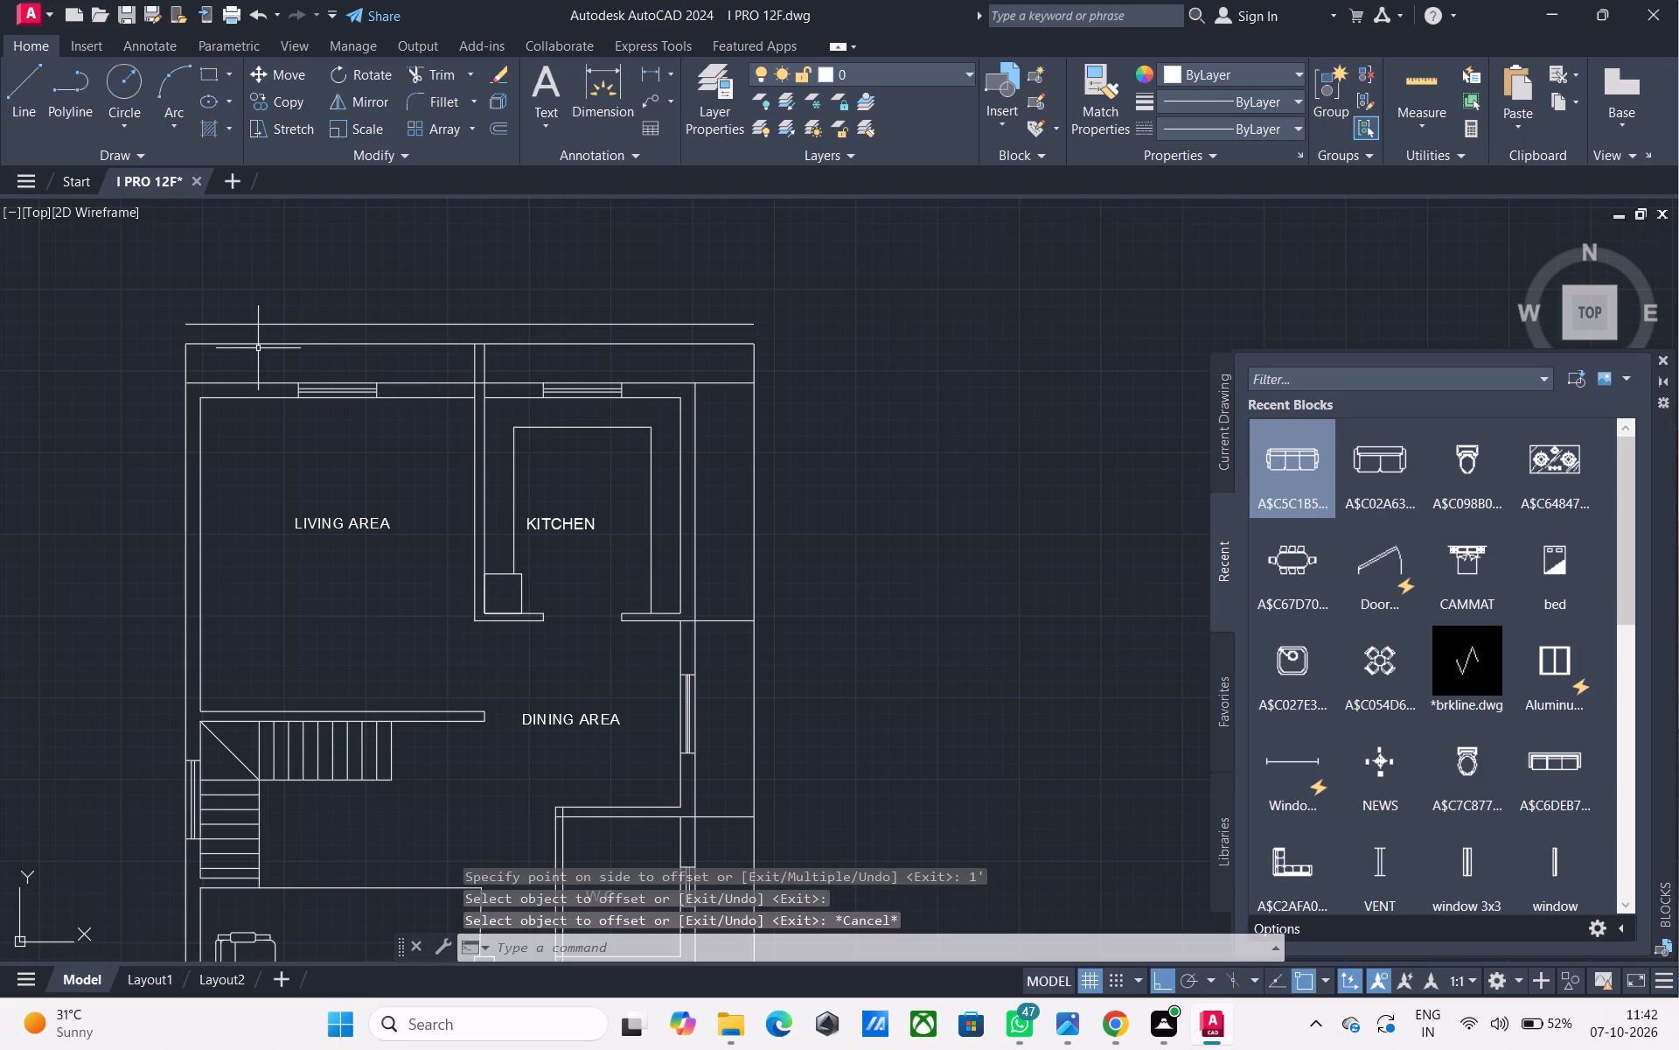
Extend the top margin's two end lines and the two living area–kitchen wall lines up to the new outermost line.
key(e)
text(X)
key(space)
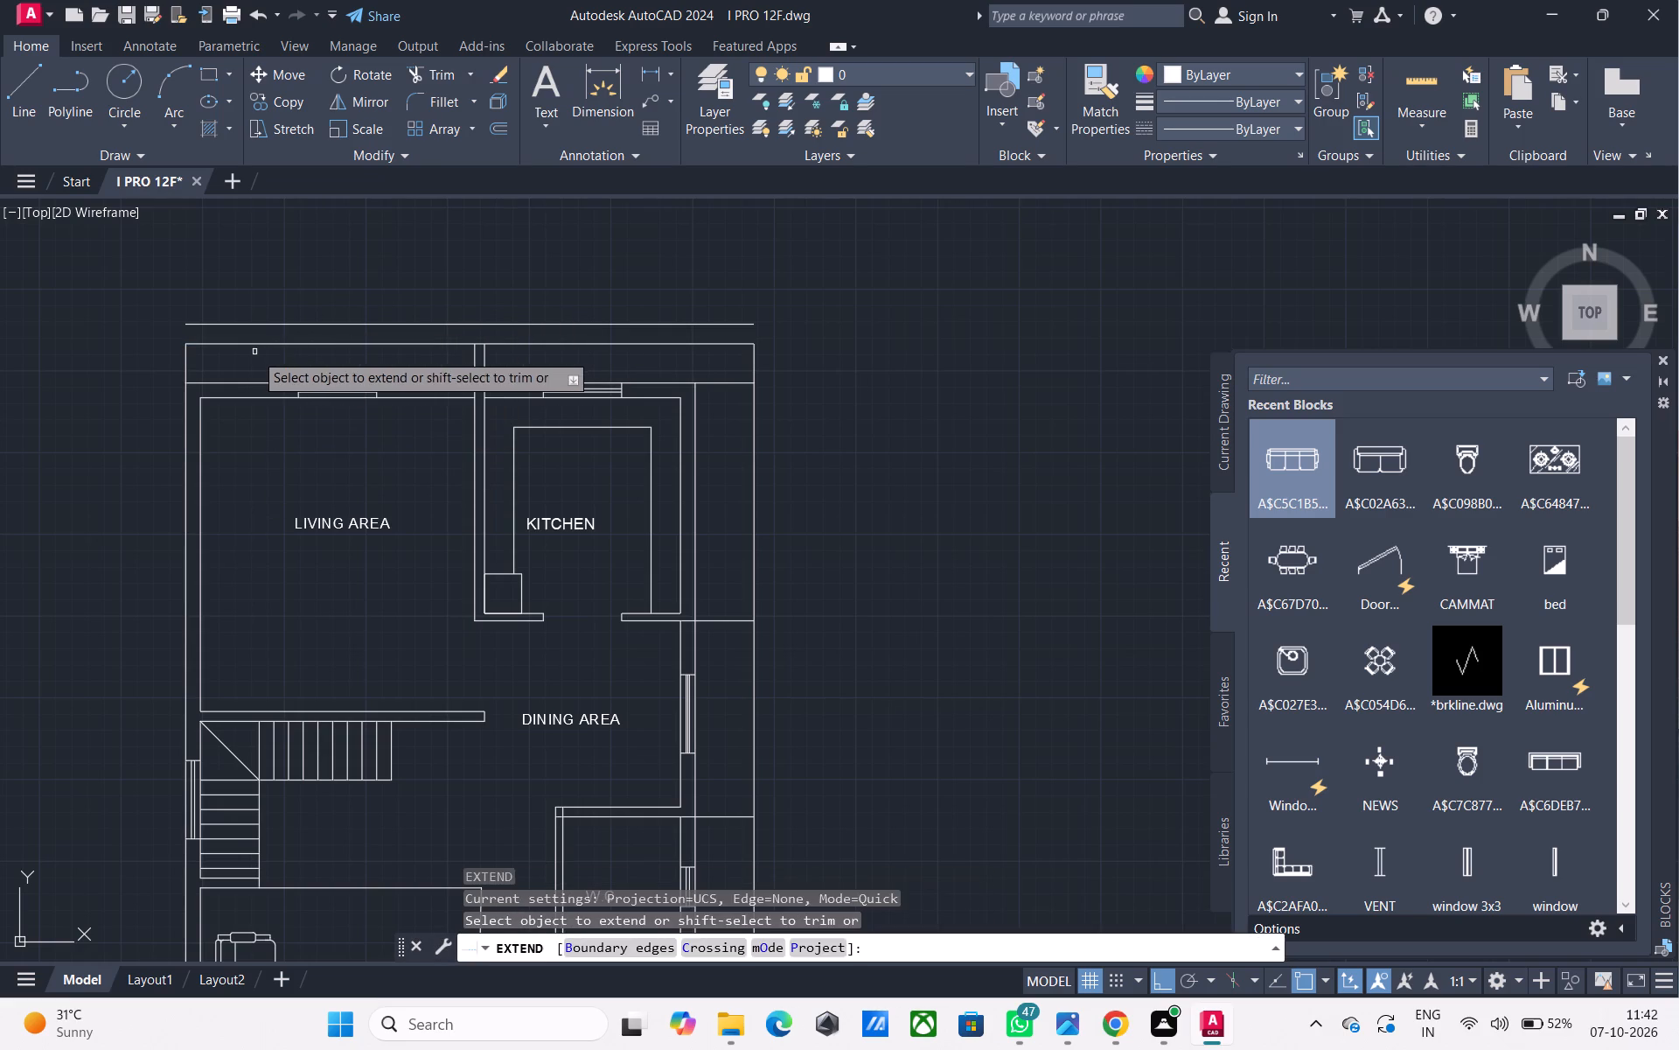
click(232, 353)
click(106, 381)
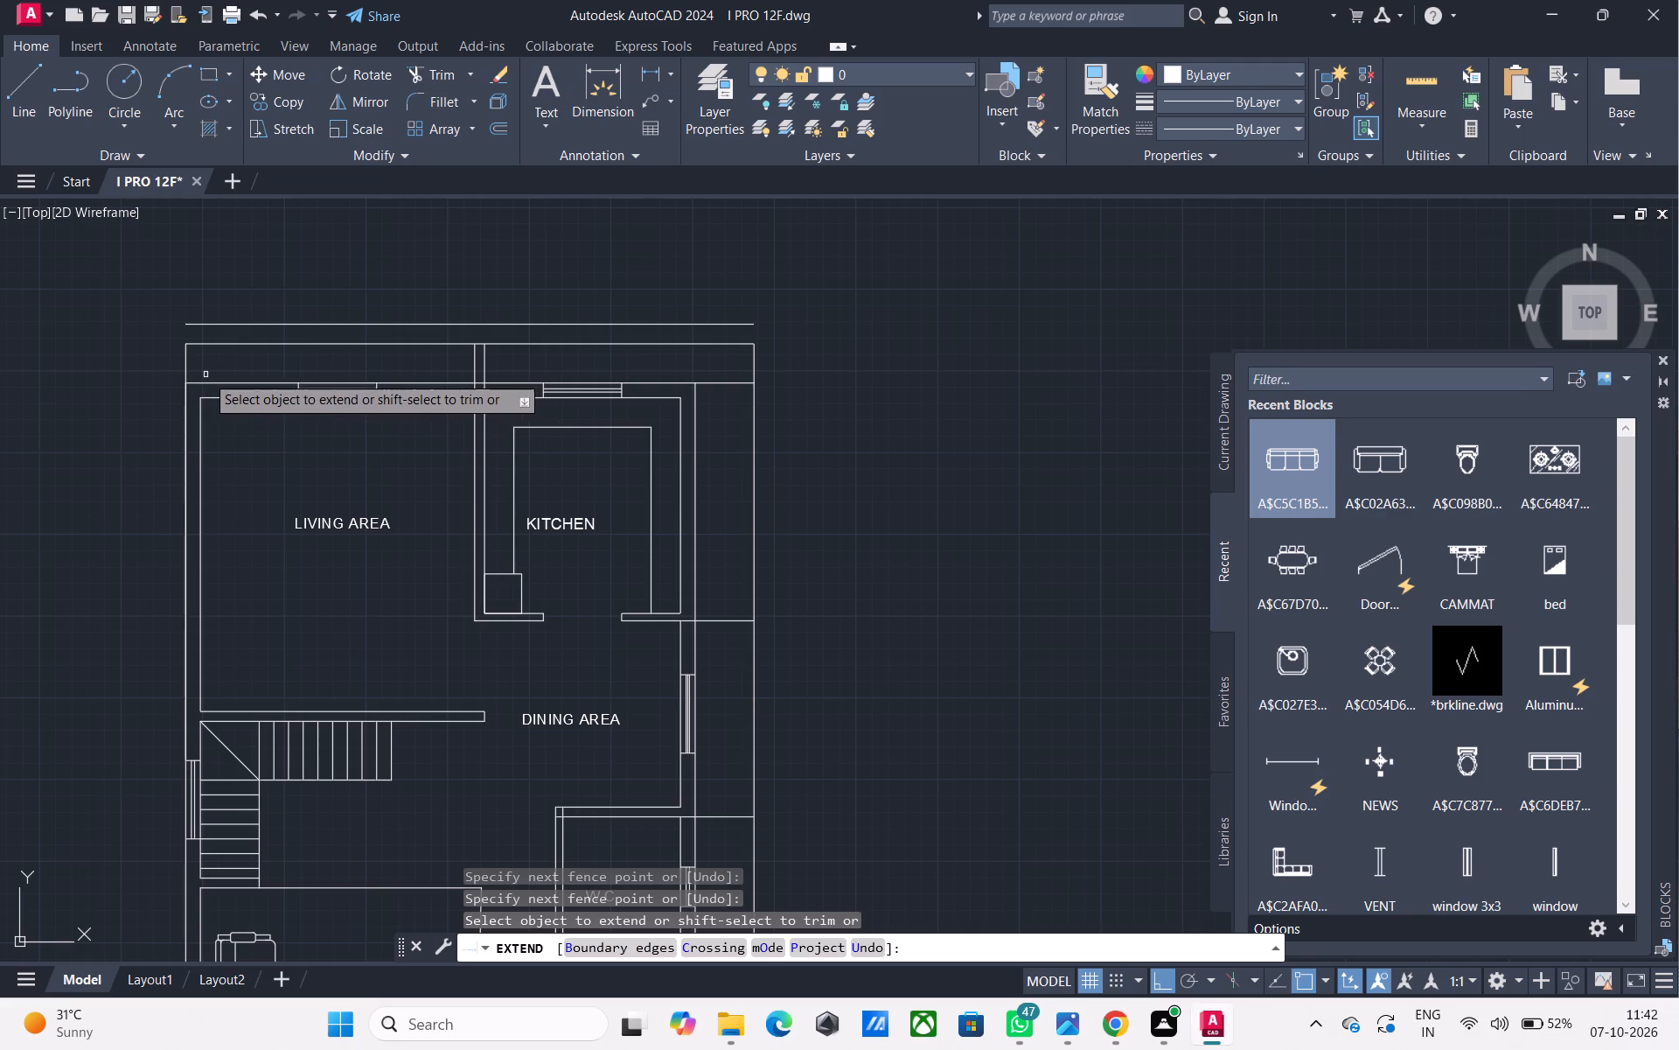
click(202, 373)
click(165, 346)
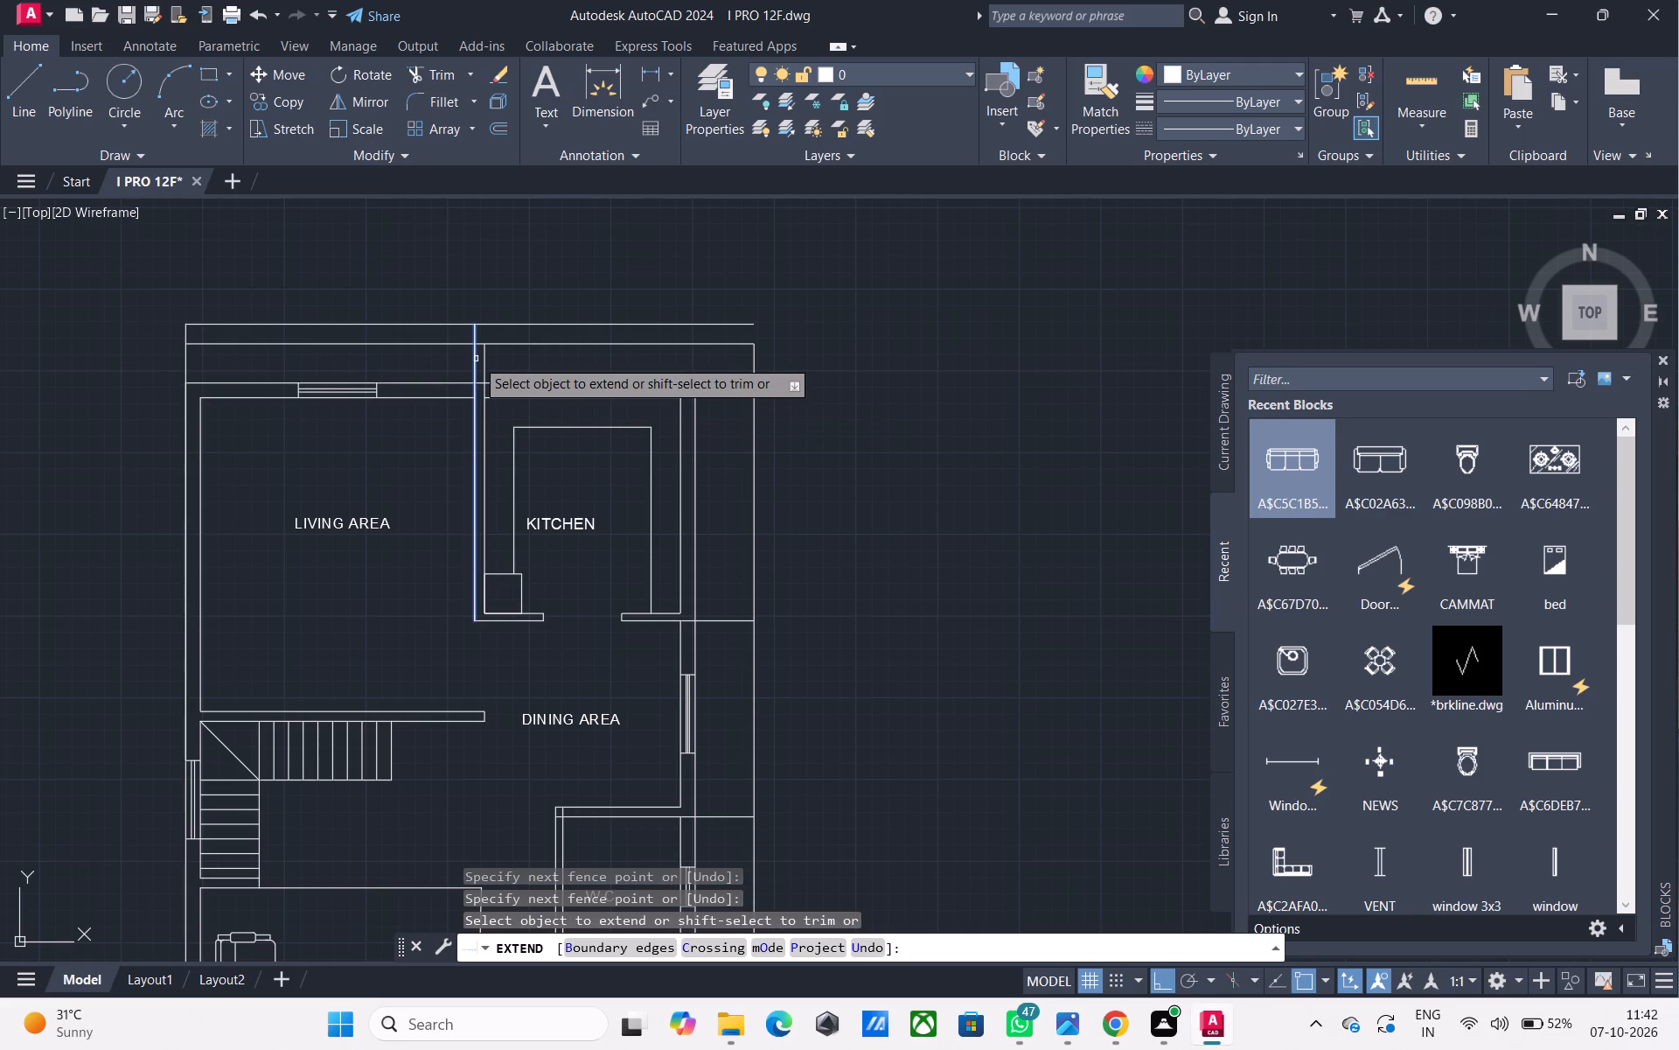
click(476, 359)
click(484, 359)
click(728, 367)
drag(886, 363, 898, 361)
click(753, 367)
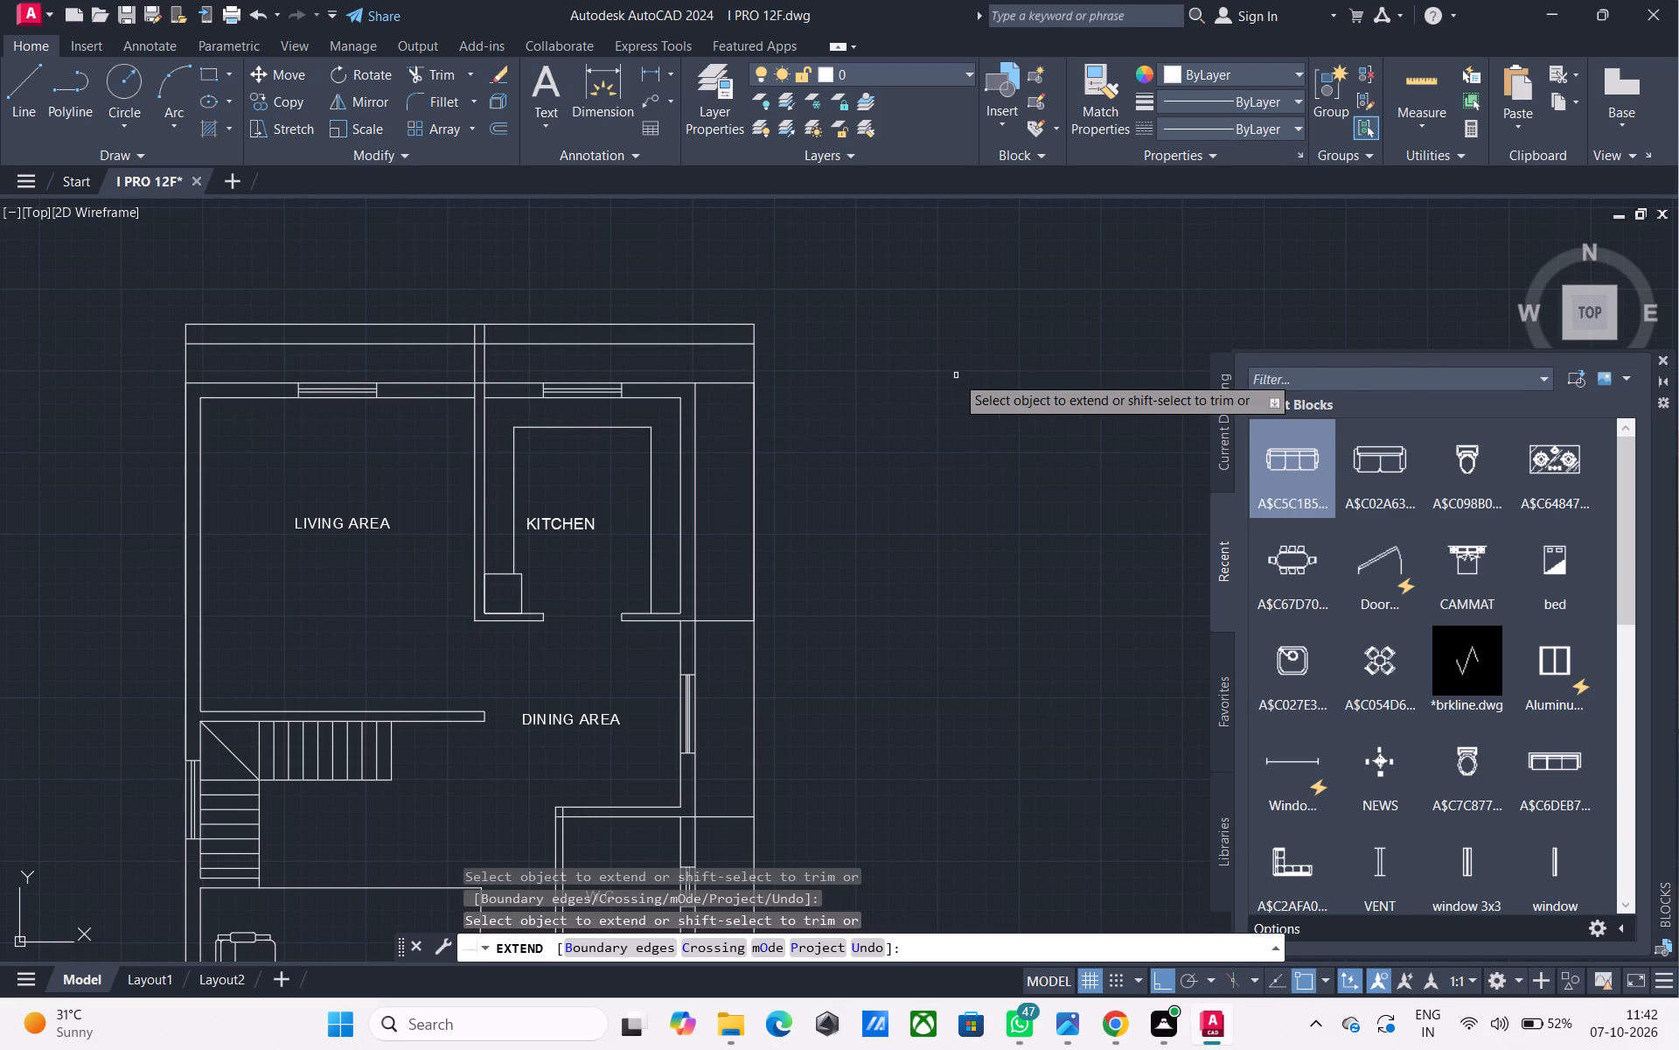
key(Escape)
Trim the two living area–kitchen wall lines out of the 1' strip between the top margin's two outer lines.
middle_drag(677, 386, 784, 384)
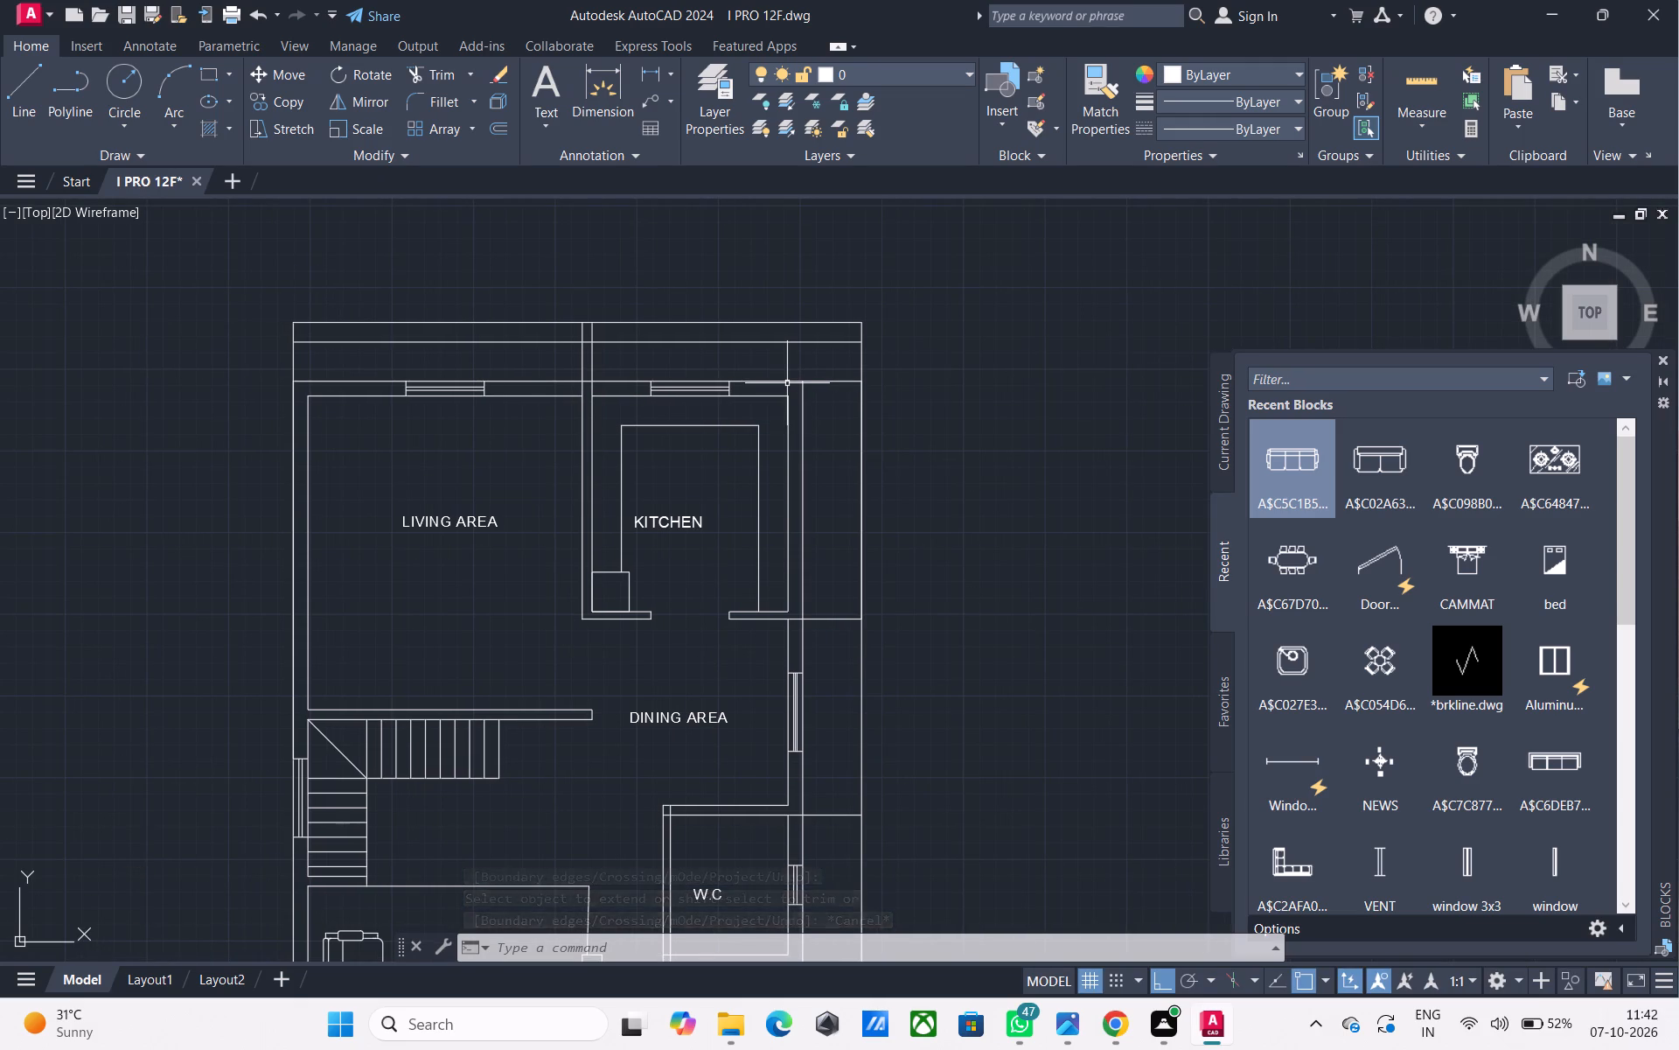
scroll(776, 388, down, 2)
middle_drag(781, 395, 743, 478)
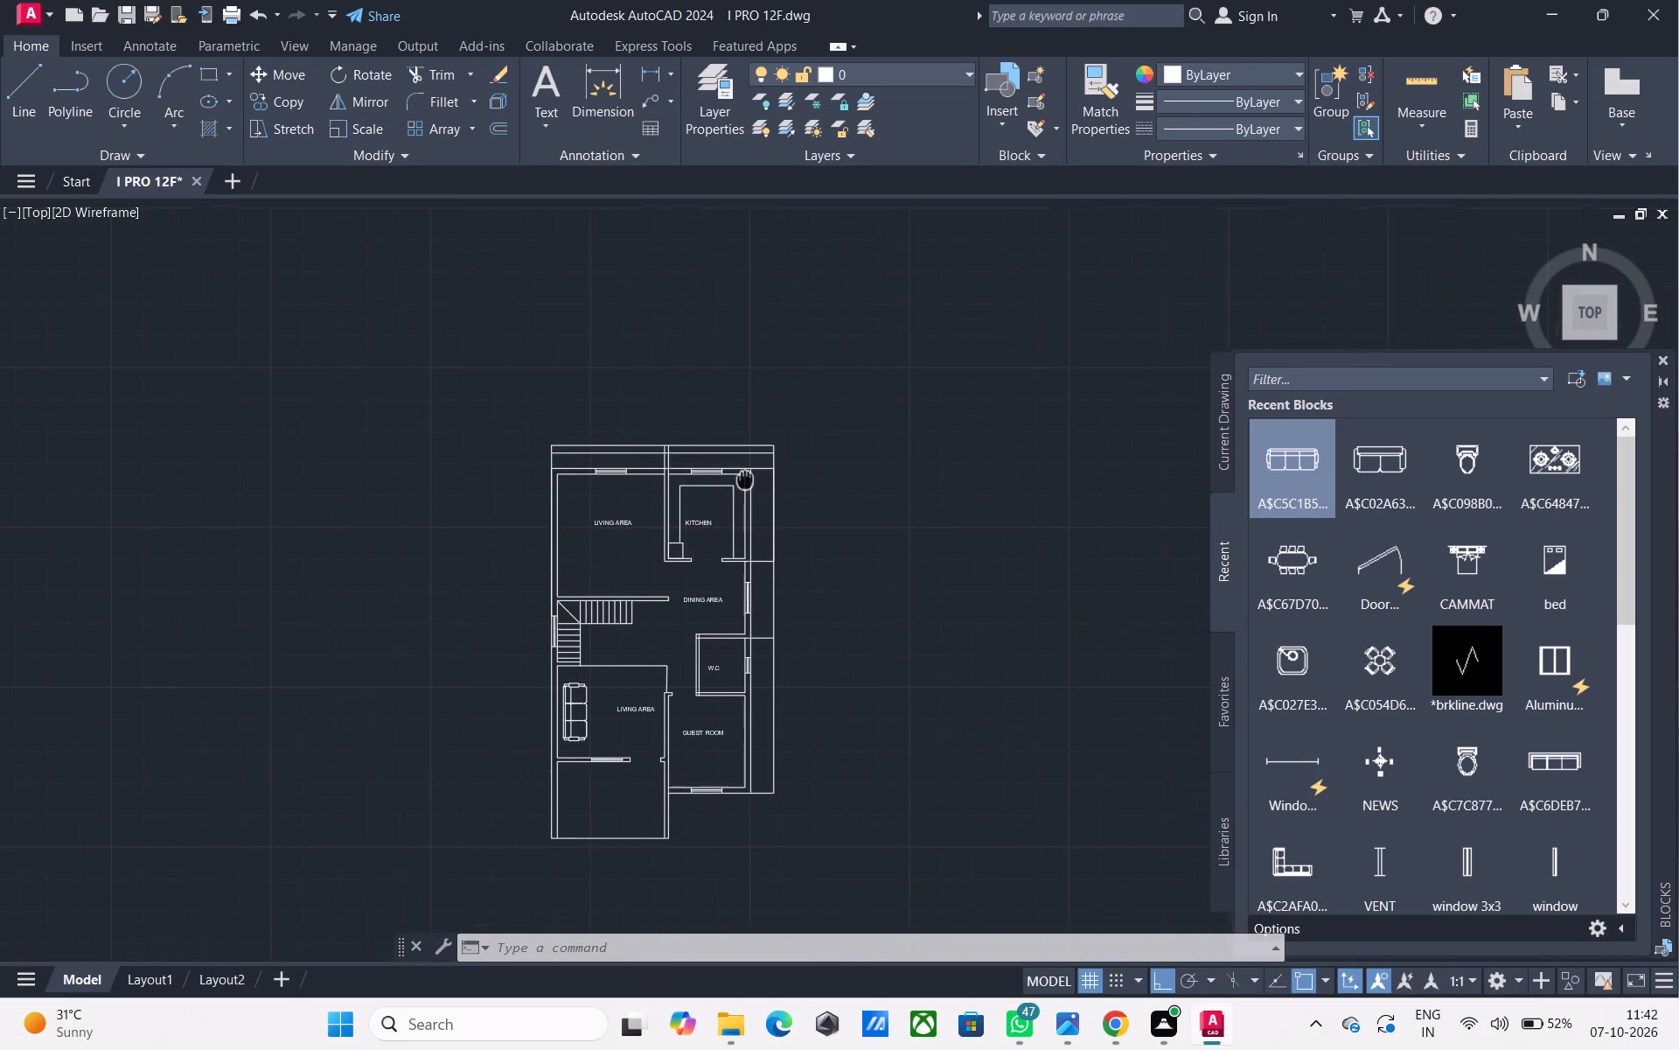
scroll(670, 440, up, 3)
middle_drag(667, 442, 658, 414)
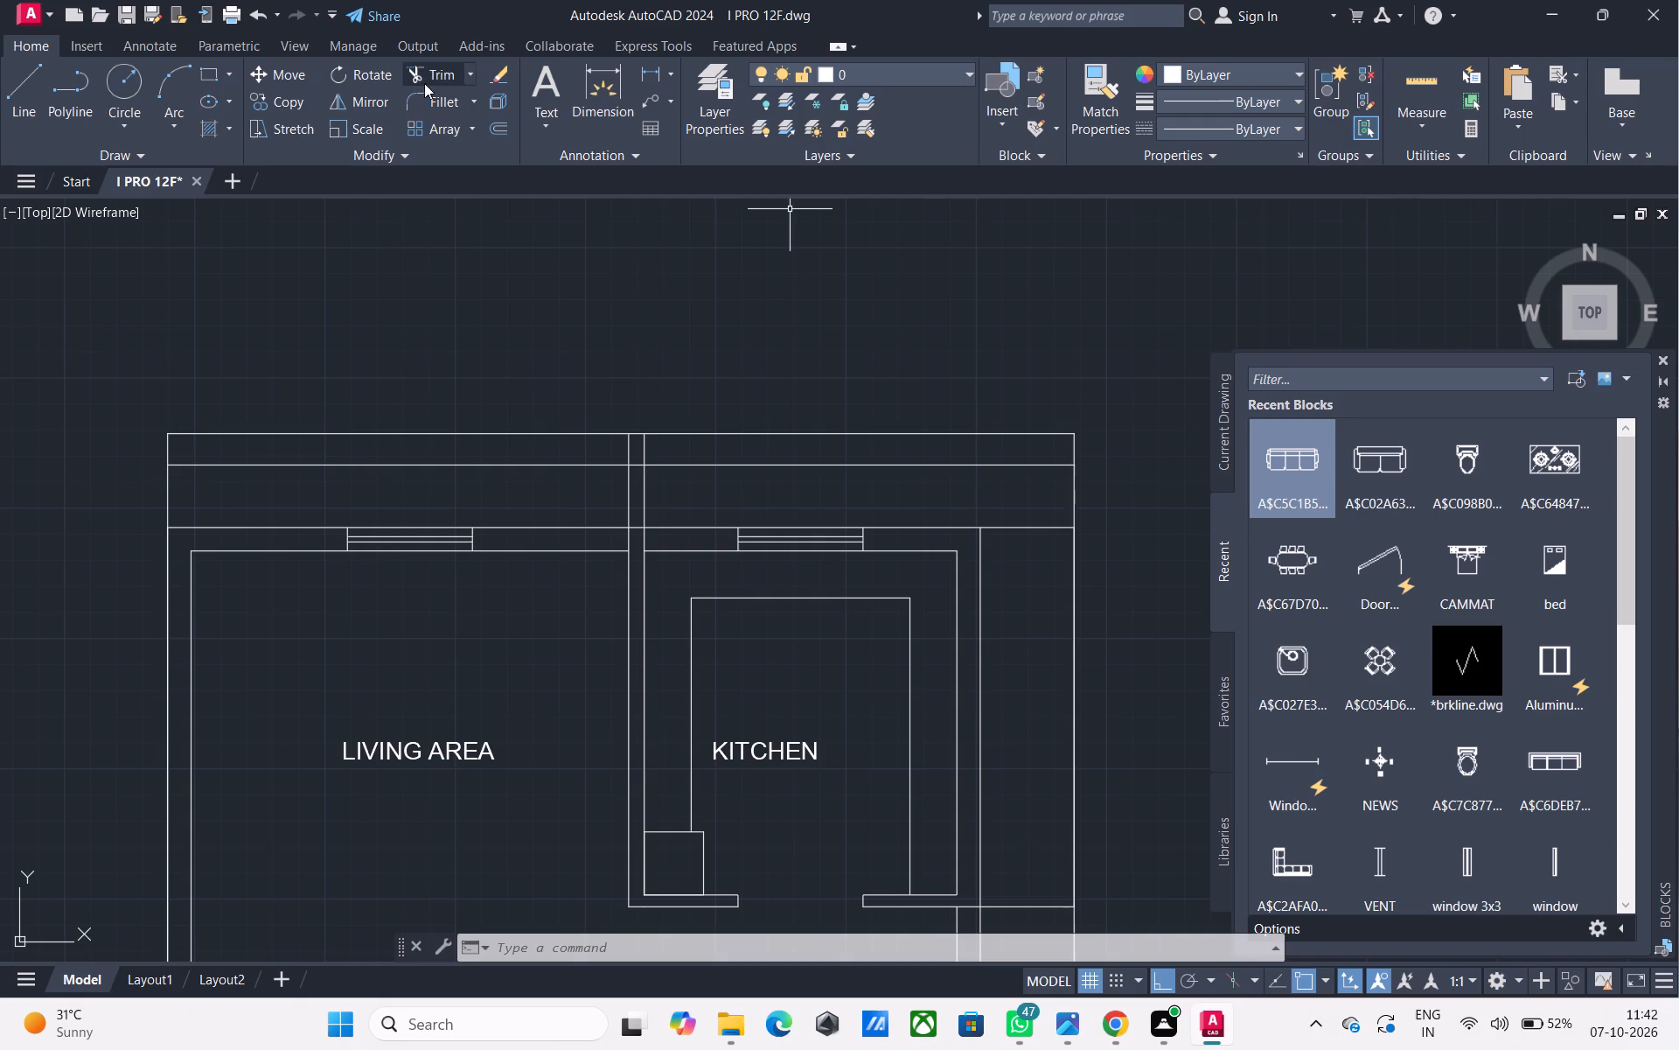
click(425, 83)
middle_drag(768, 479, 732, 417)
scroll(633, 395, up, 2)
click(596, 380)
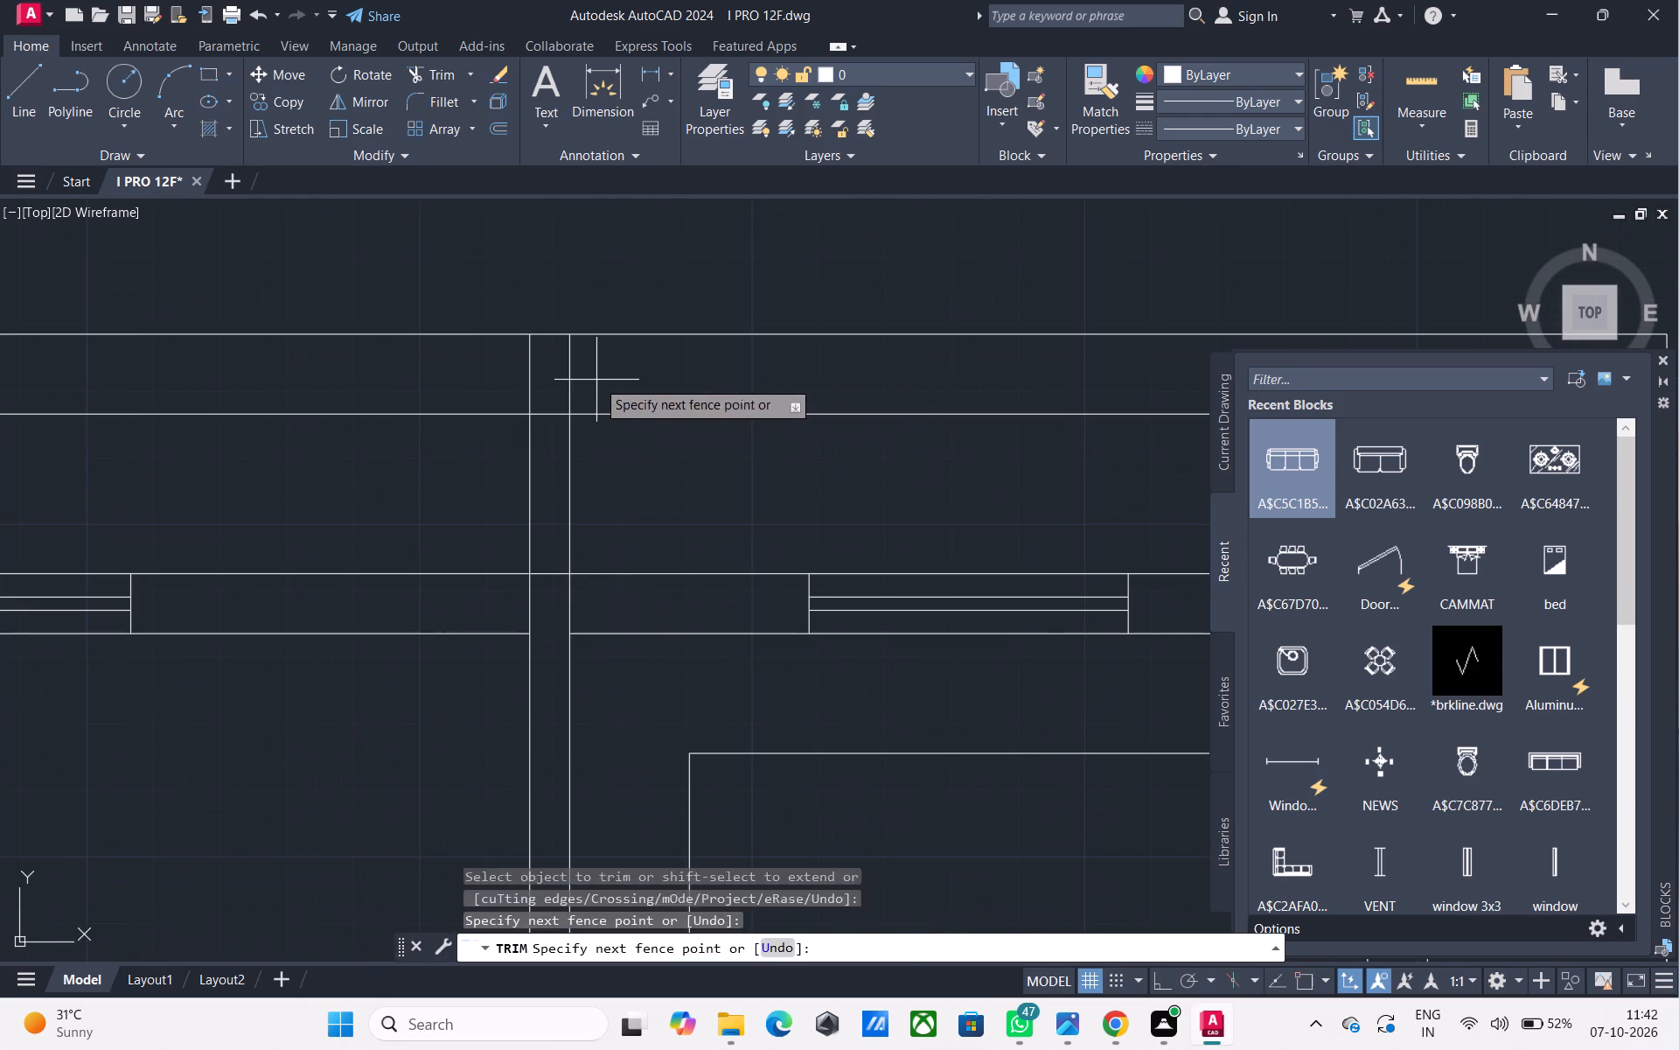
drag(430, 360, 454, 357)
scroll(781, 393, down, 2)
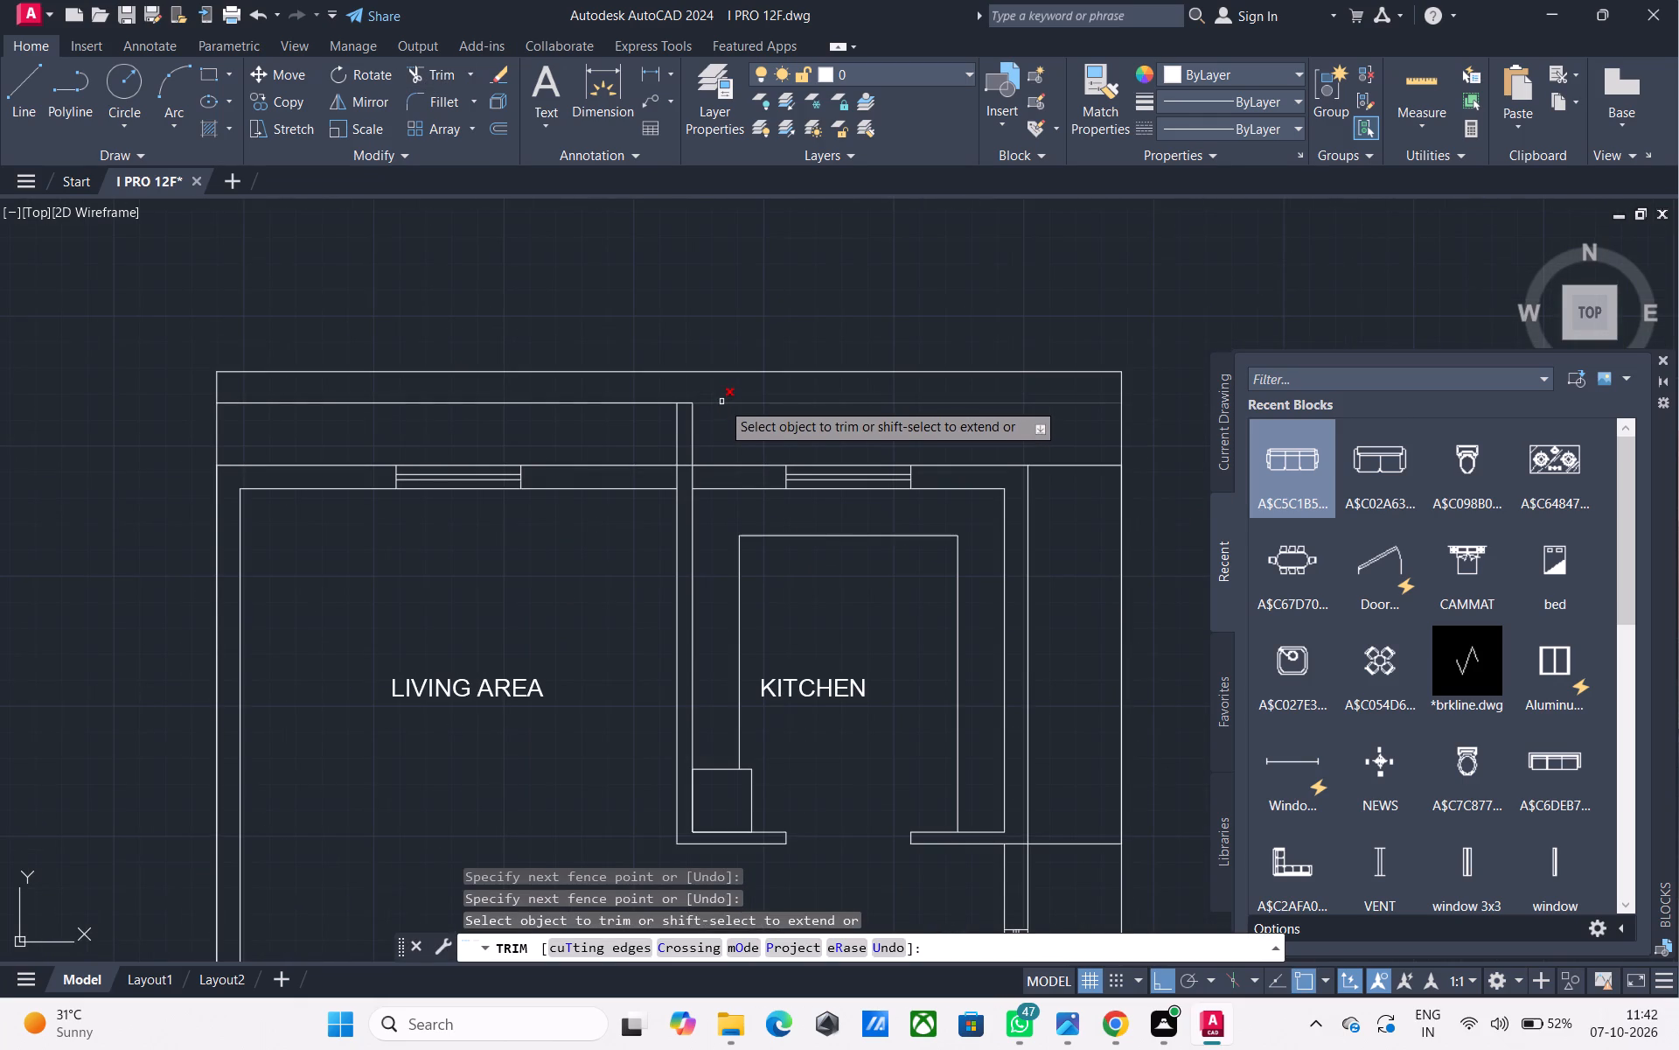
key(Escape)
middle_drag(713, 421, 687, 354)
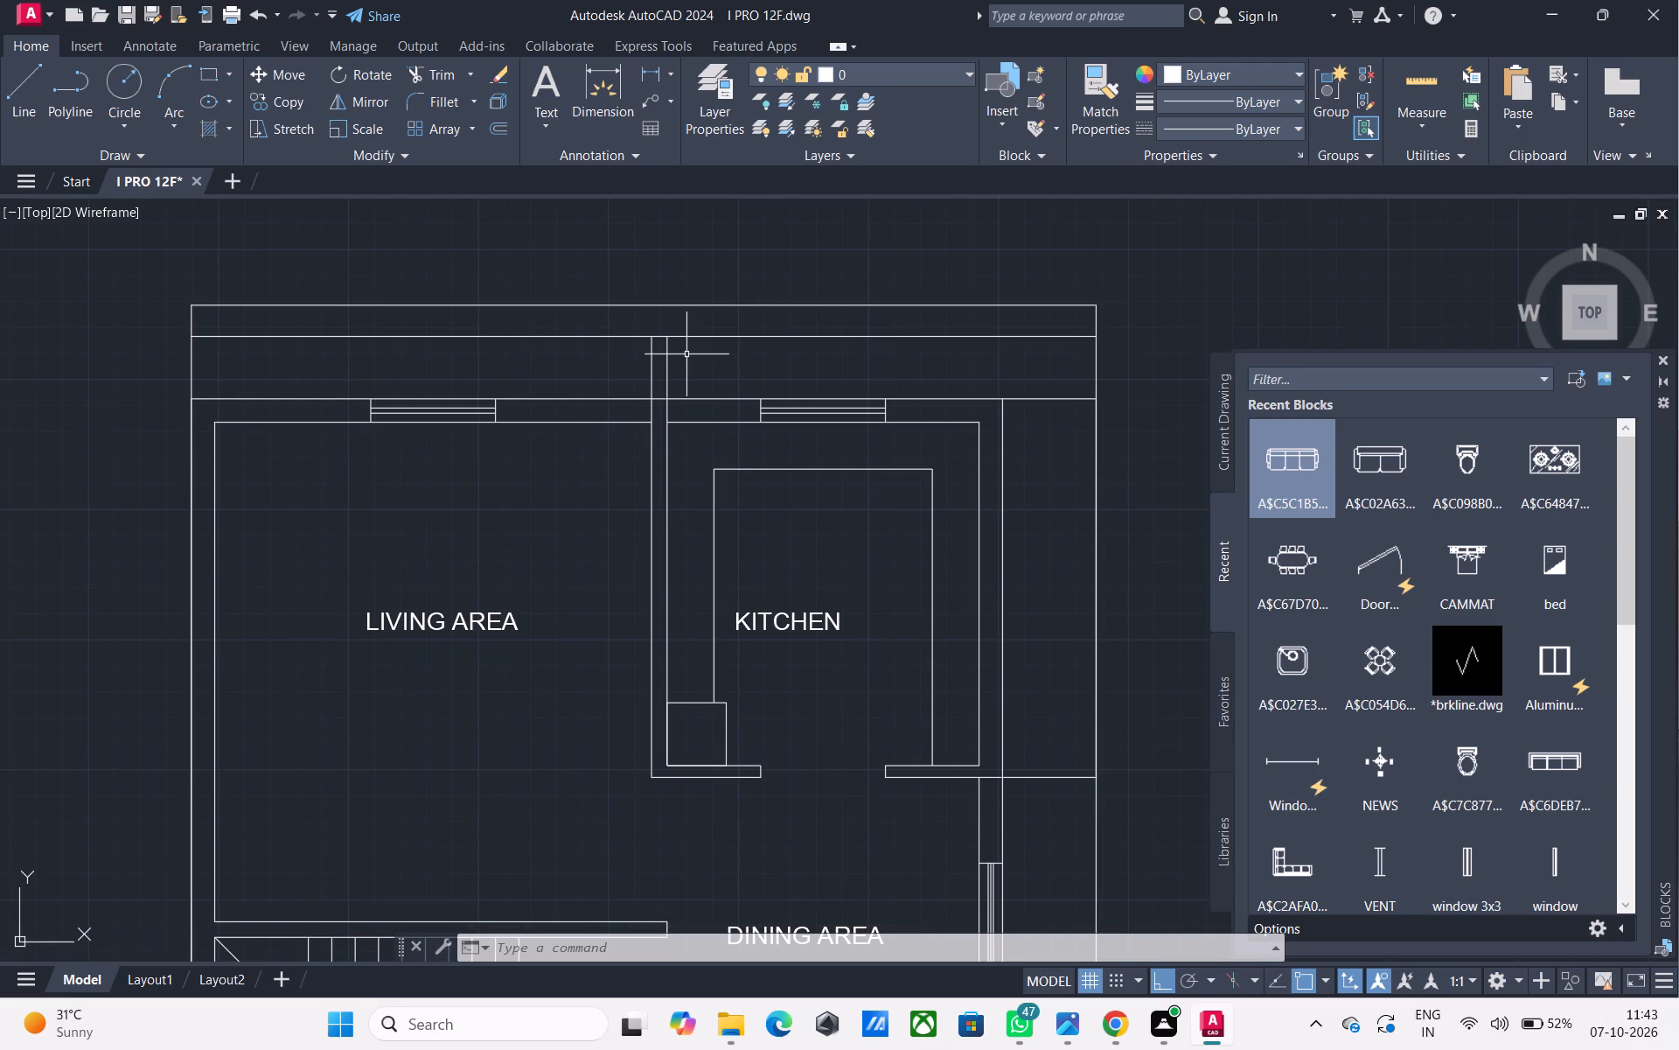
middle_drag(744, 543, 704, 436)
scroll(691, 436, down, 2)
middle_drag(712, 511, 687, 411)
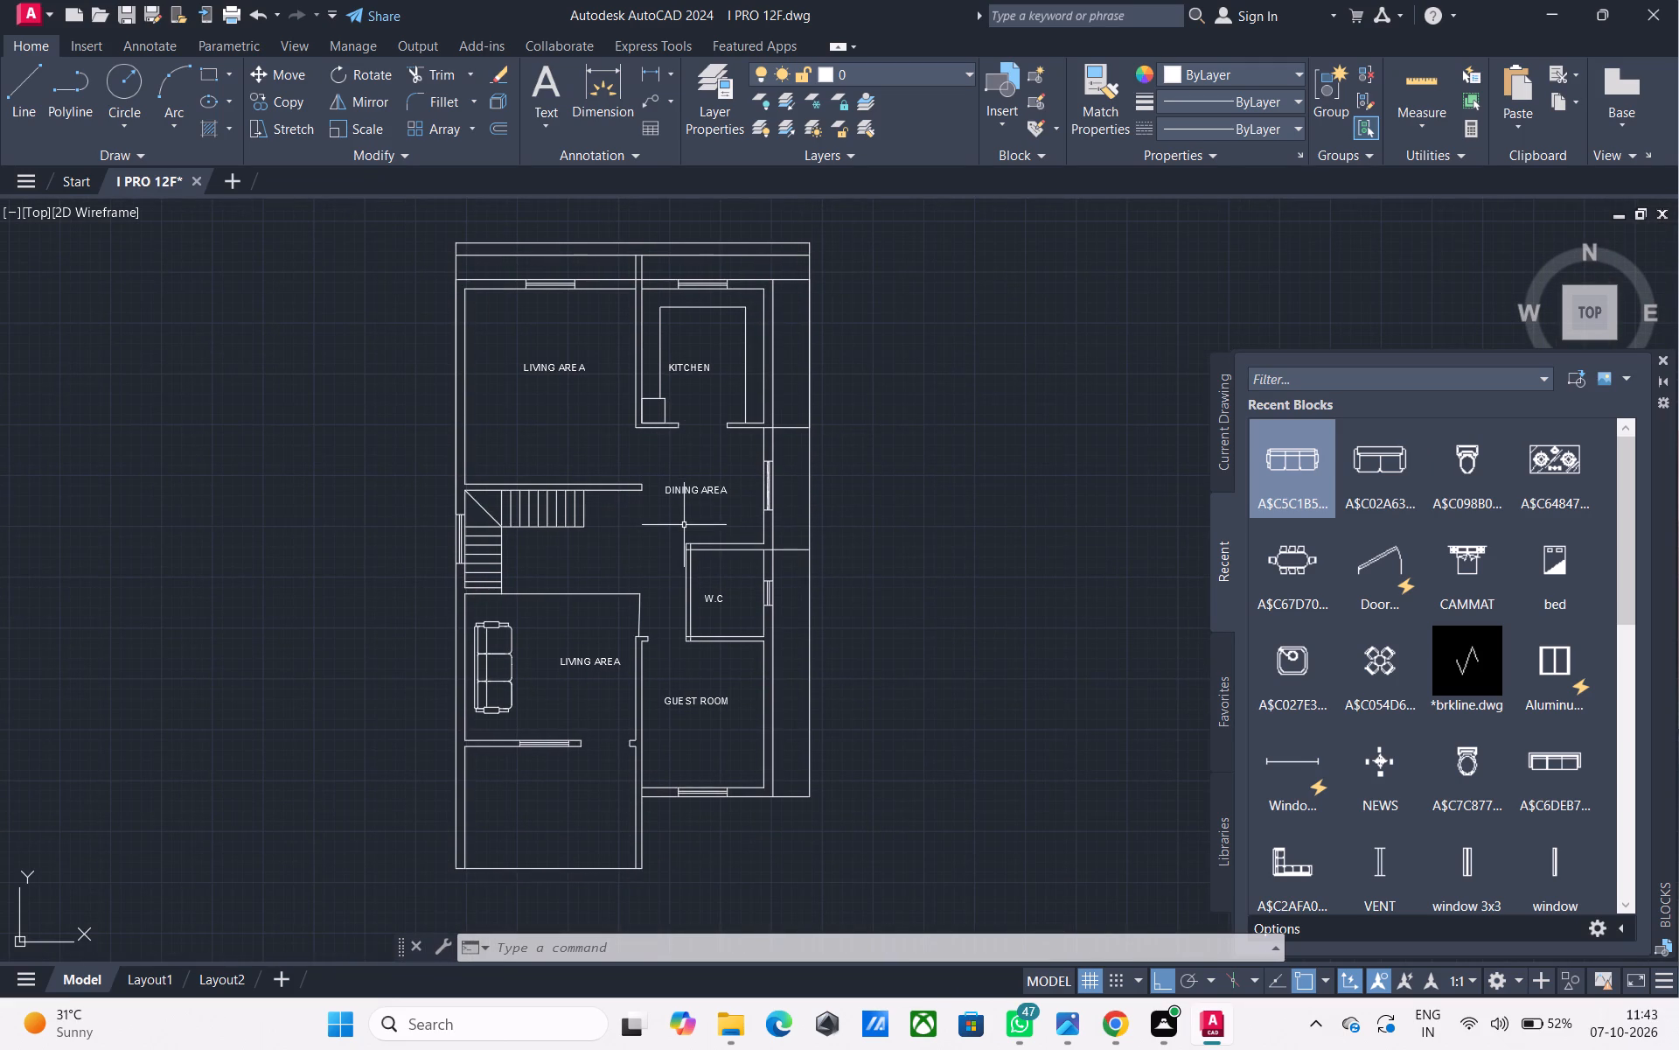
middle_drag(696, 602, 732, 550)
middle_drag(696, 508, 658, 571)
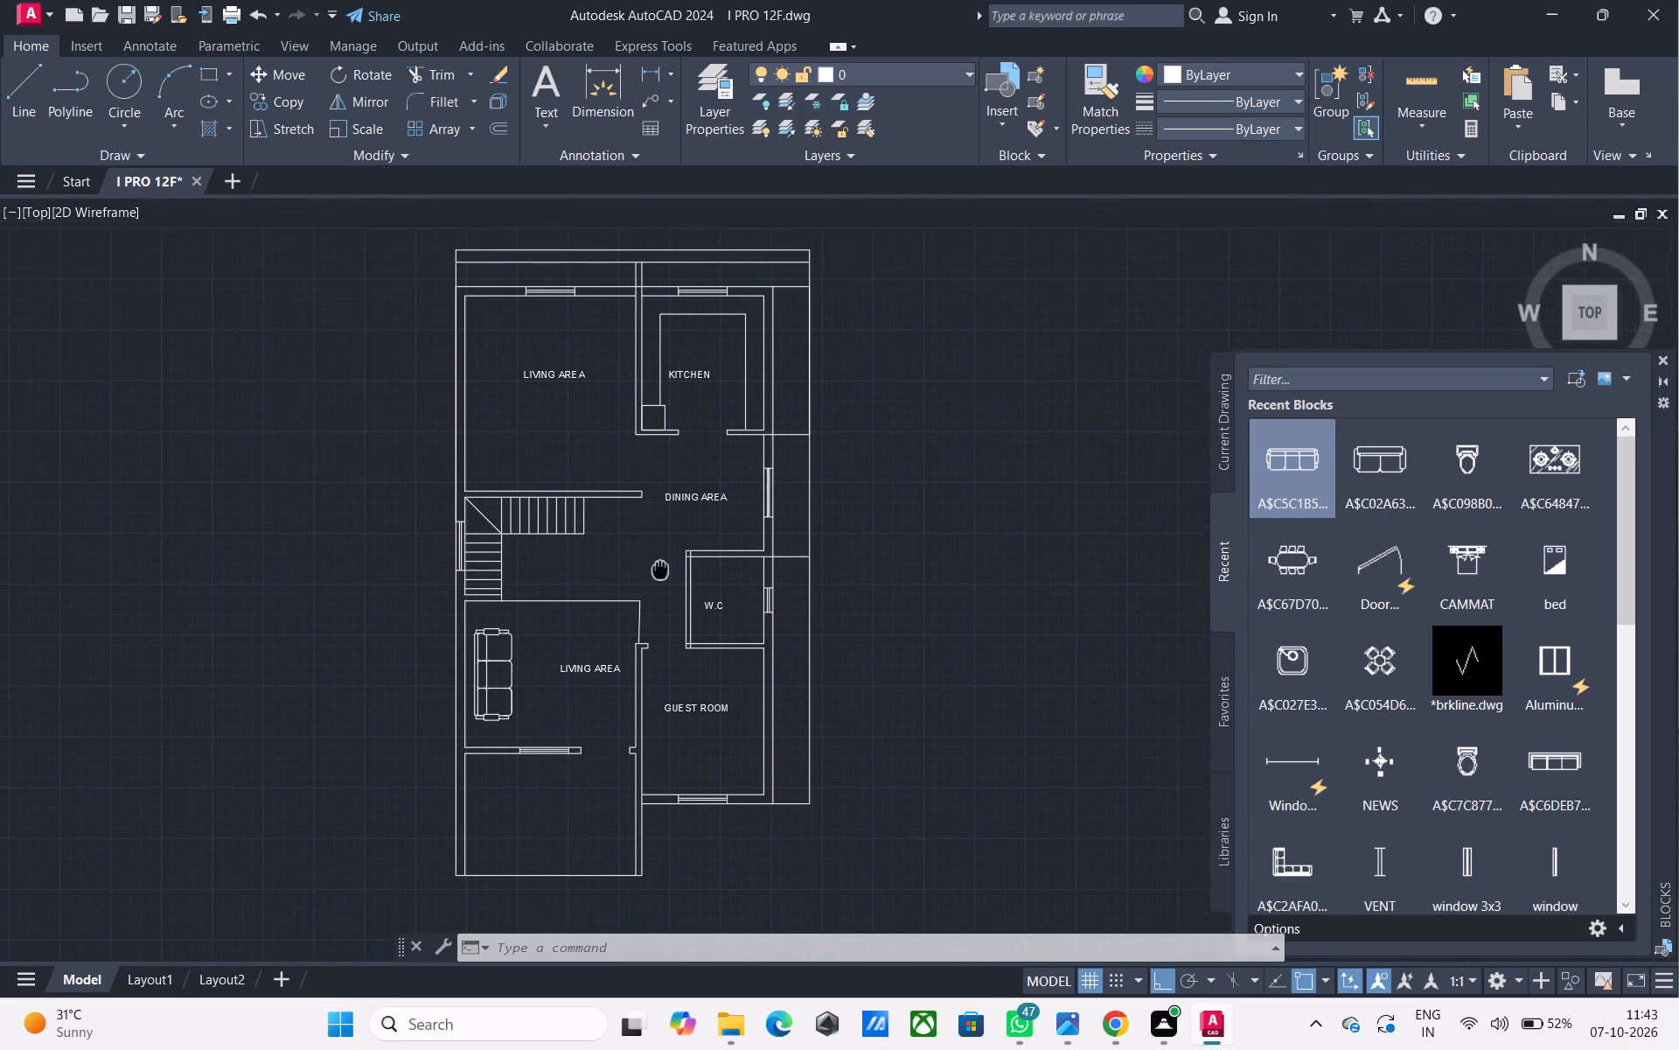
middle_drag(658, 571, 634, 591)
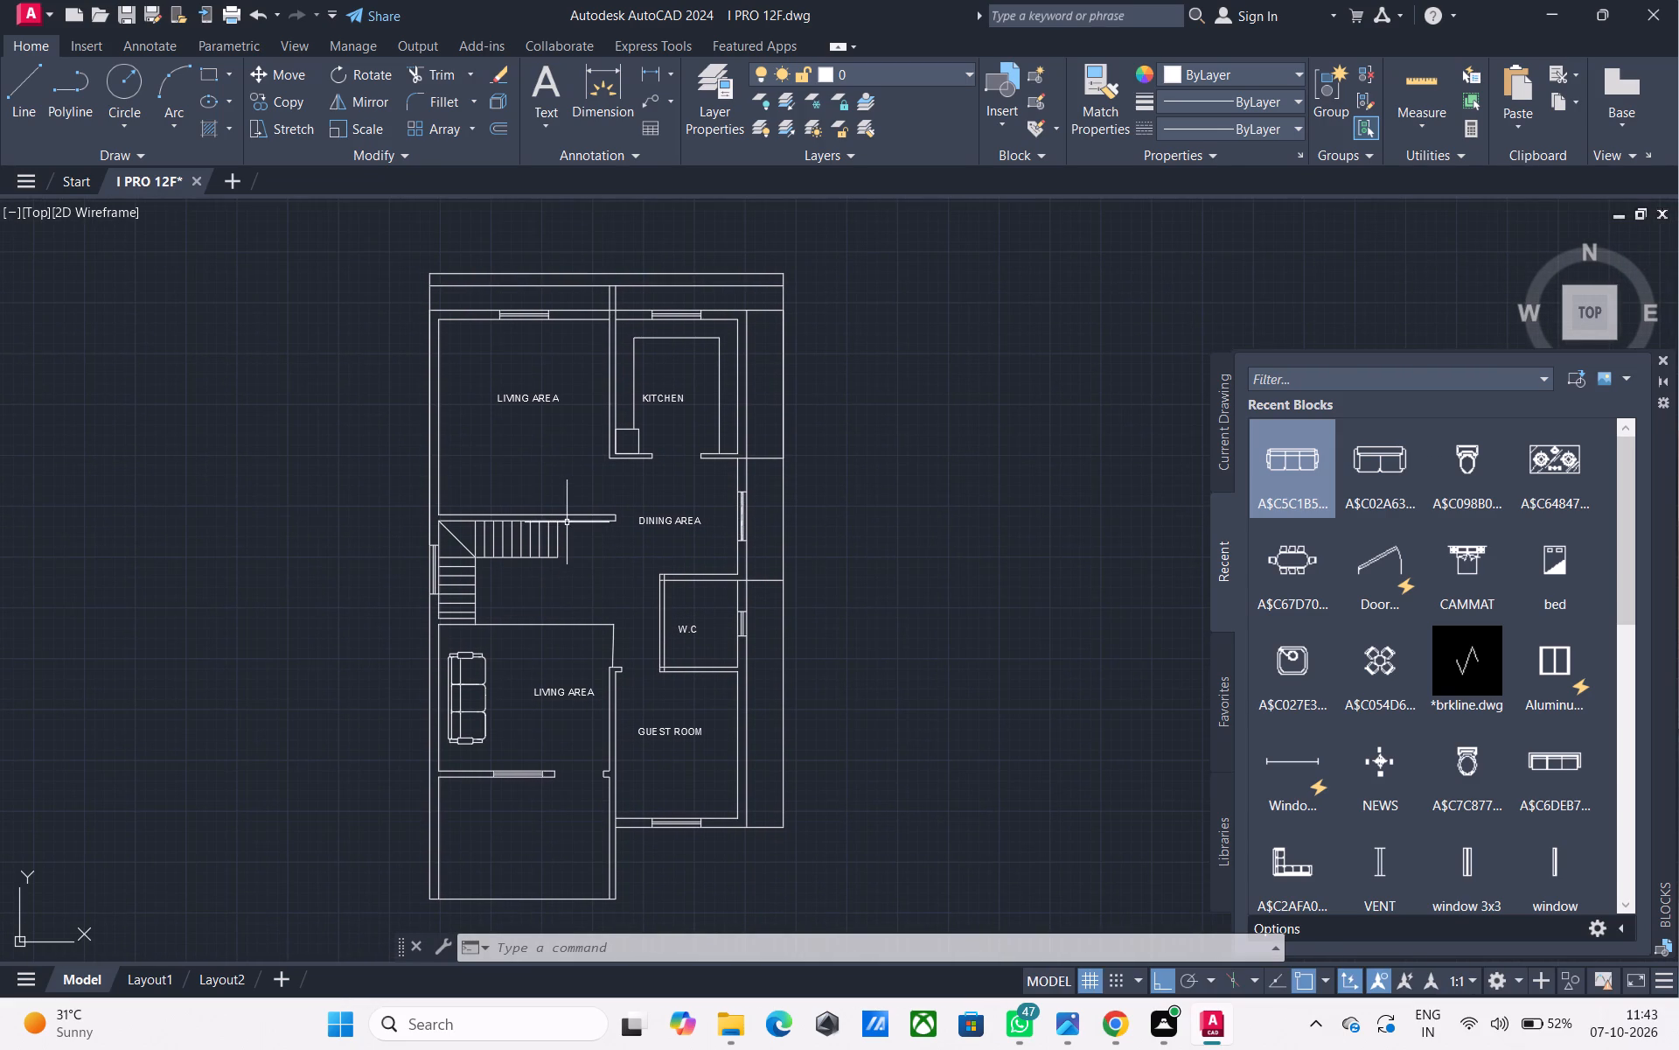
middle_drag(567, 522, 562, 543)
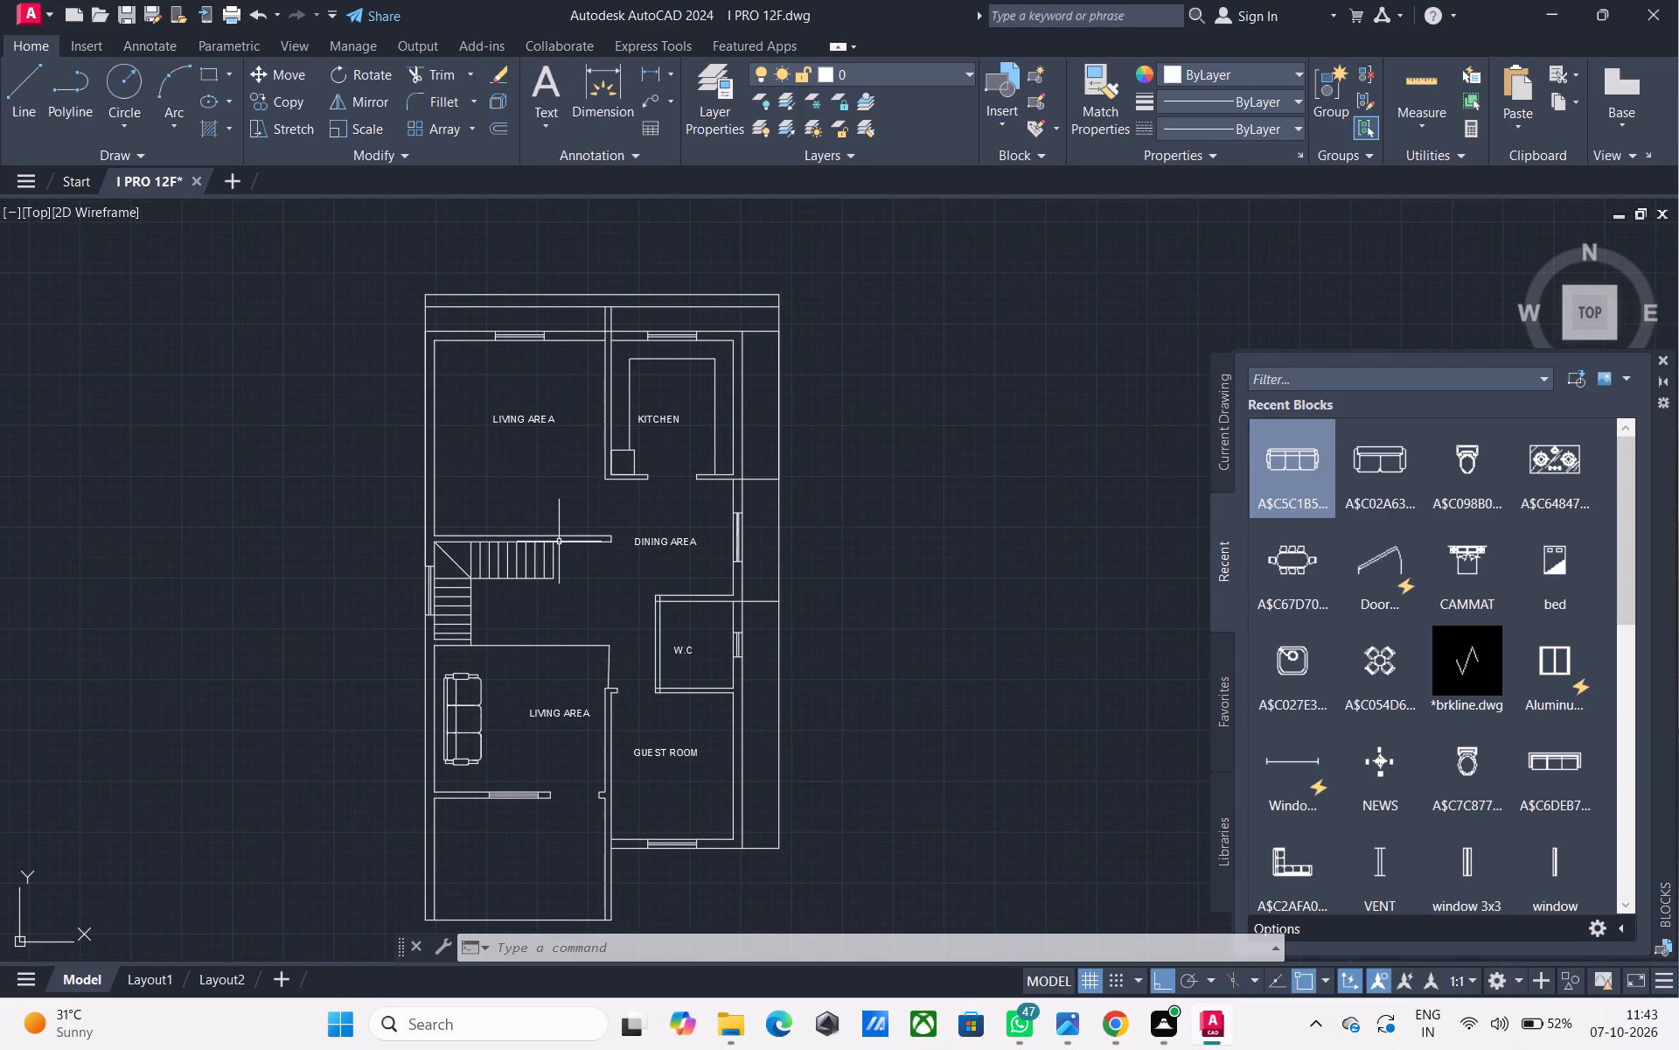
Draw a 2' wide margin outline along the plan's left side, from the top-left outer wall corner down to the bottom-left outer corner.
text(L)
key(space)
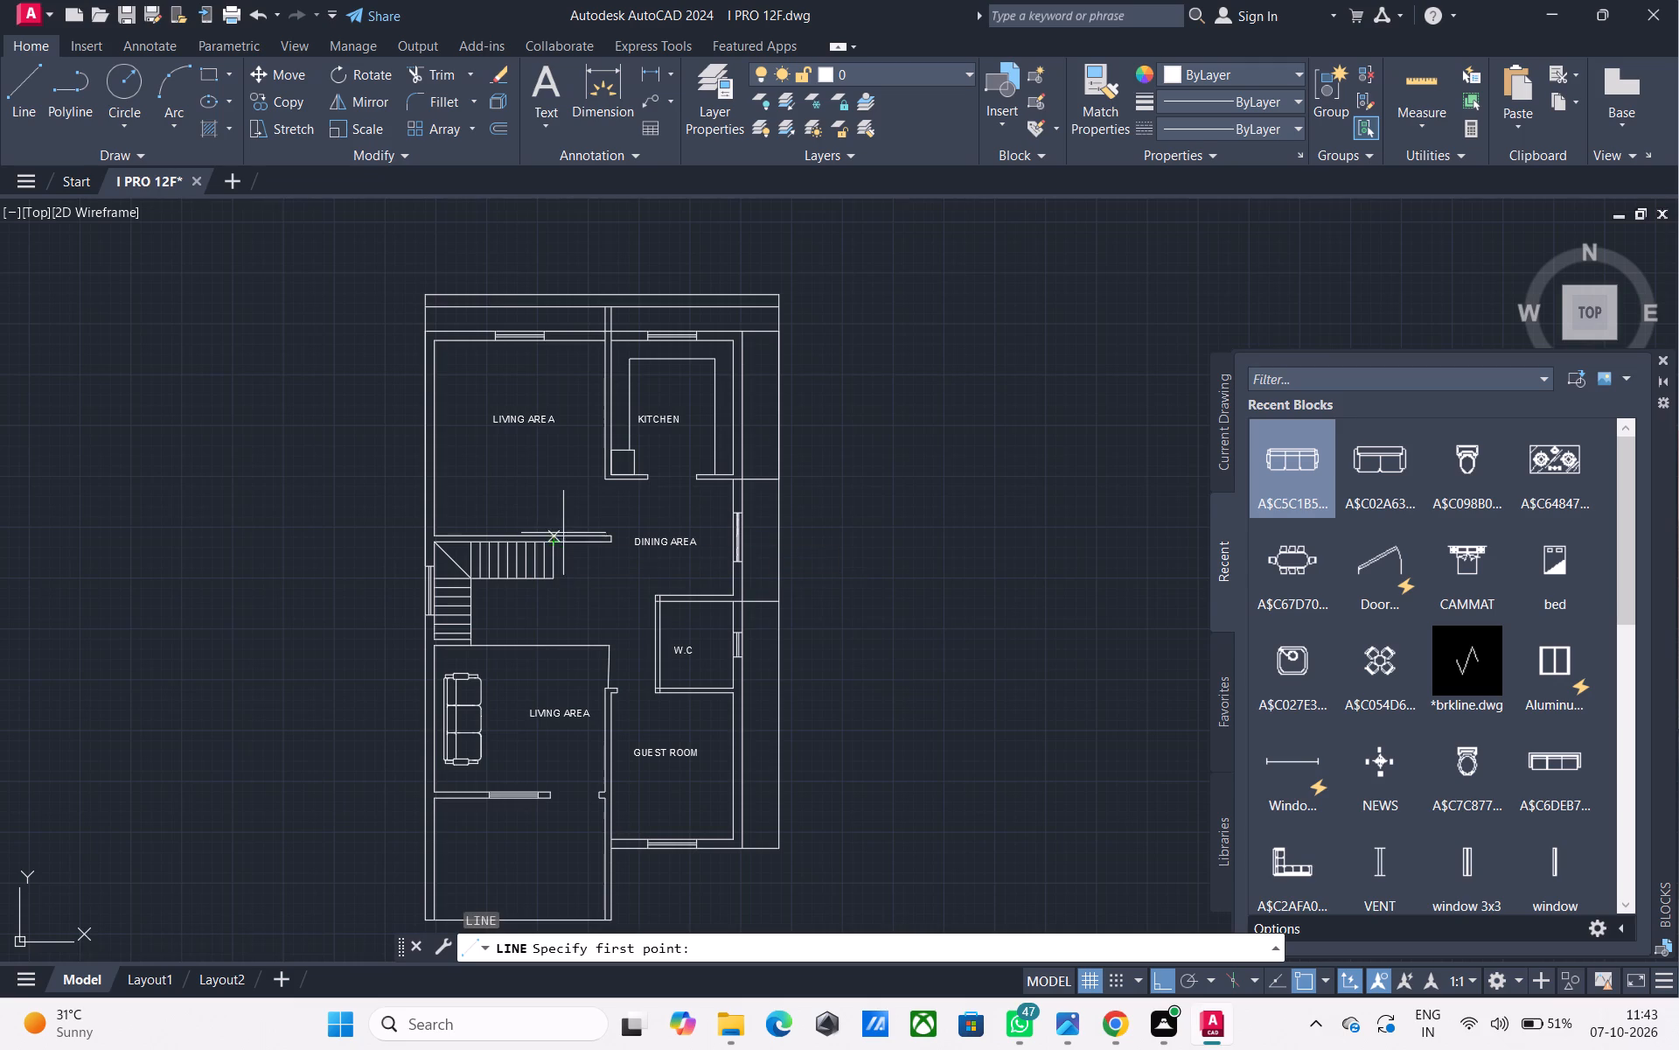
click(424, 329)
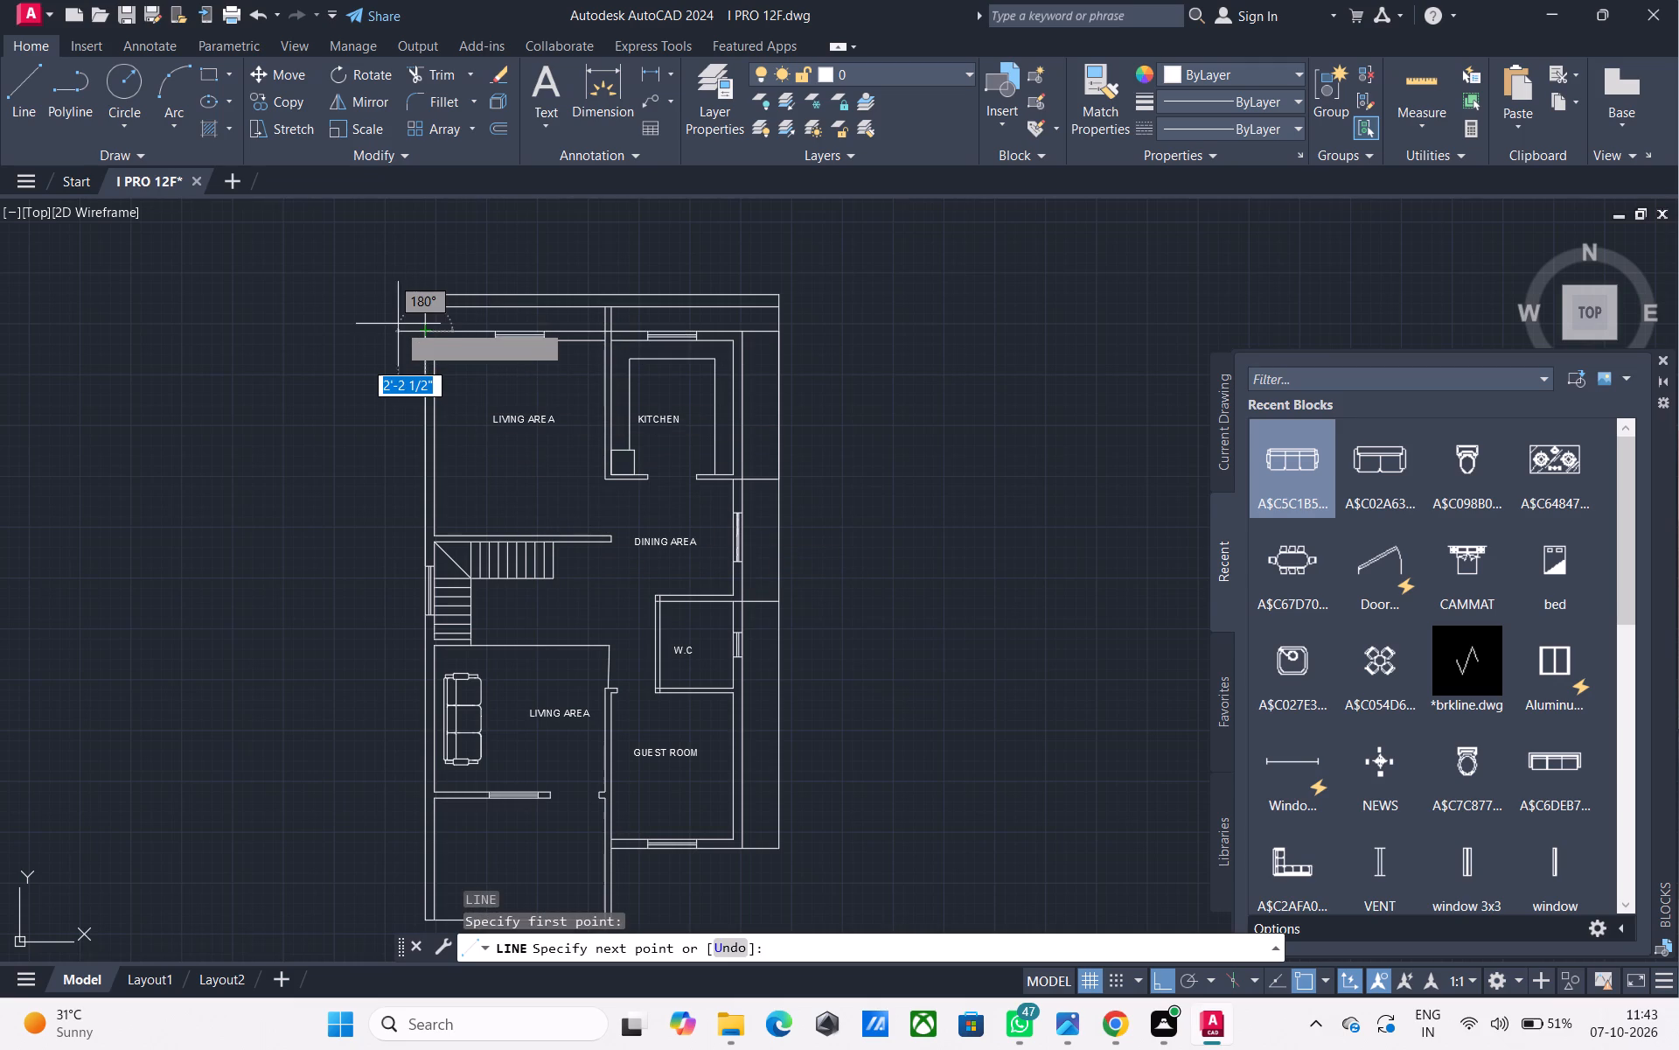
text(2')
key(Return)
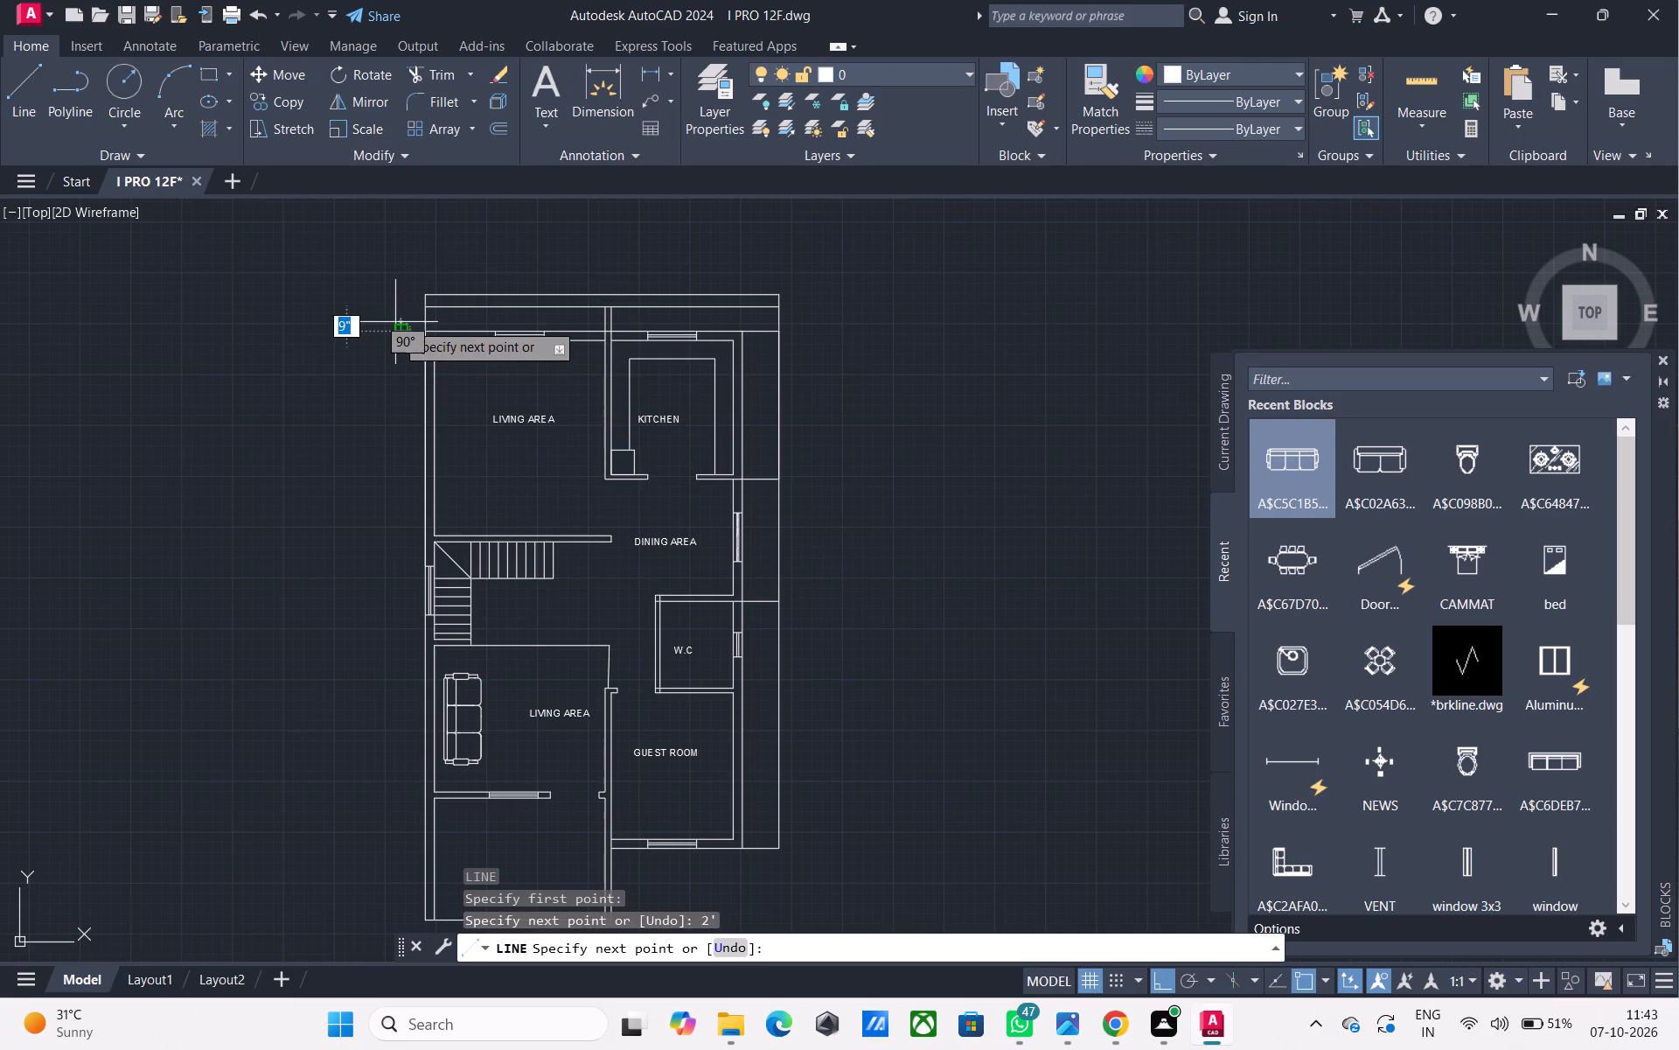
middle_drag(368, 773, 405, 467)
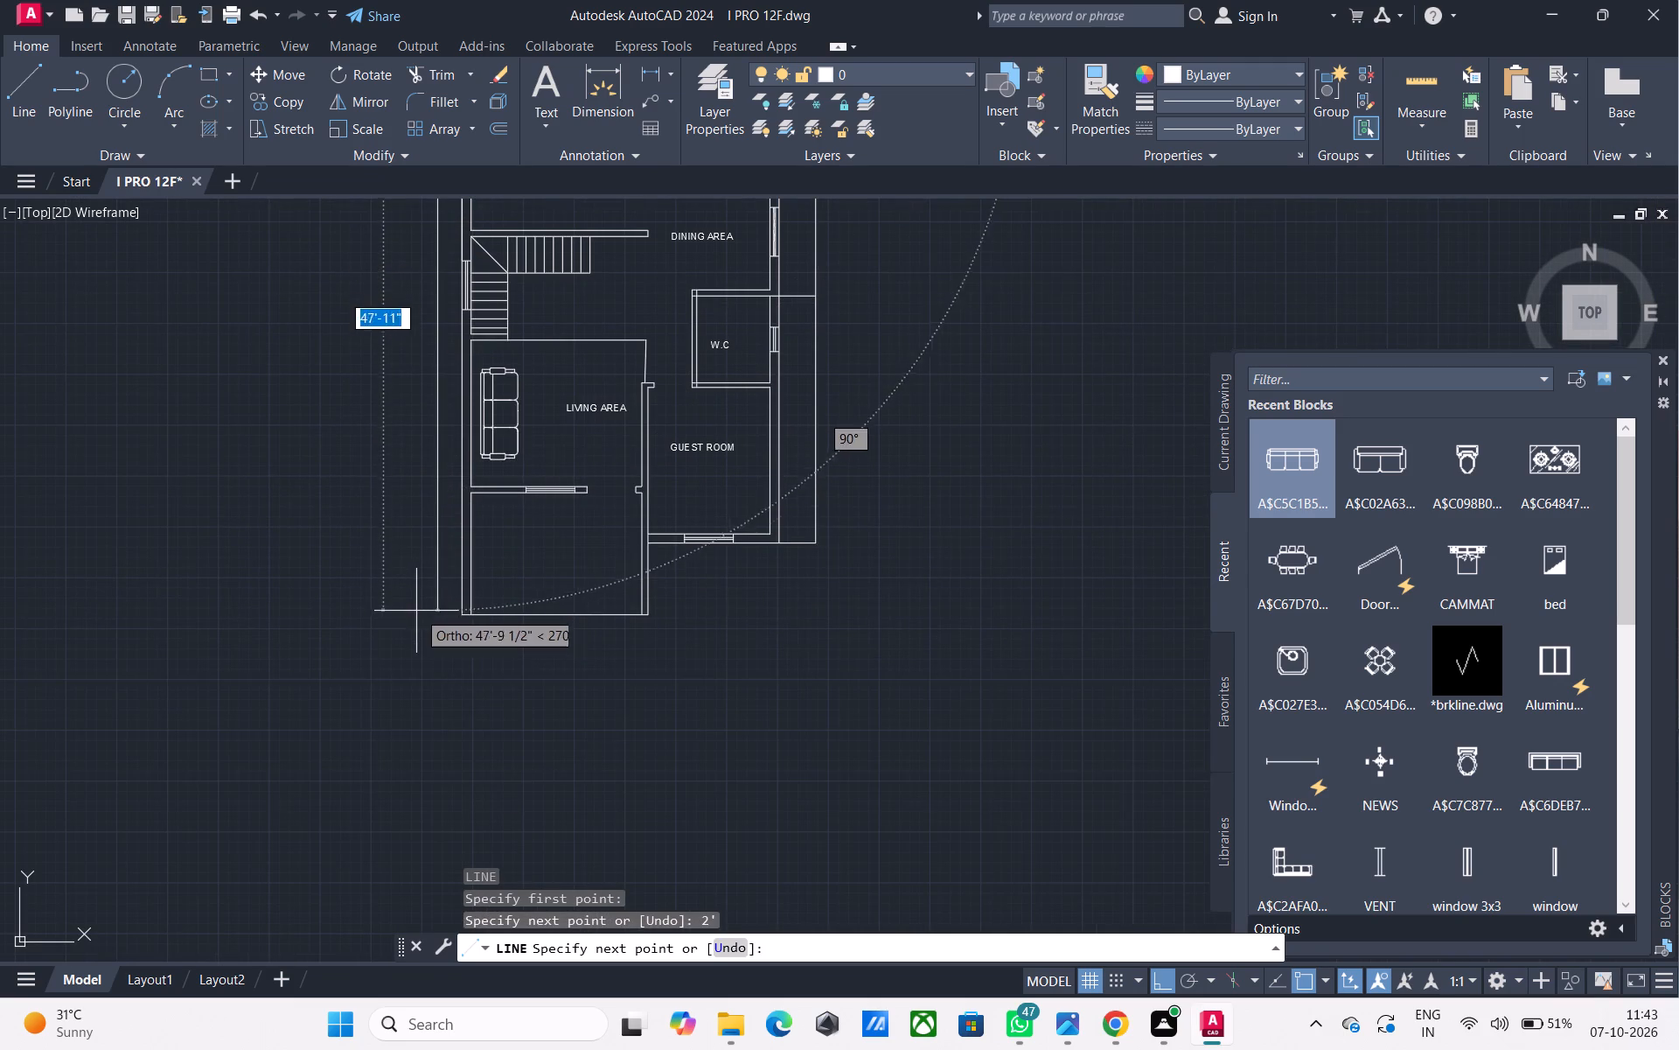
scroll(453, 612, up, 2)
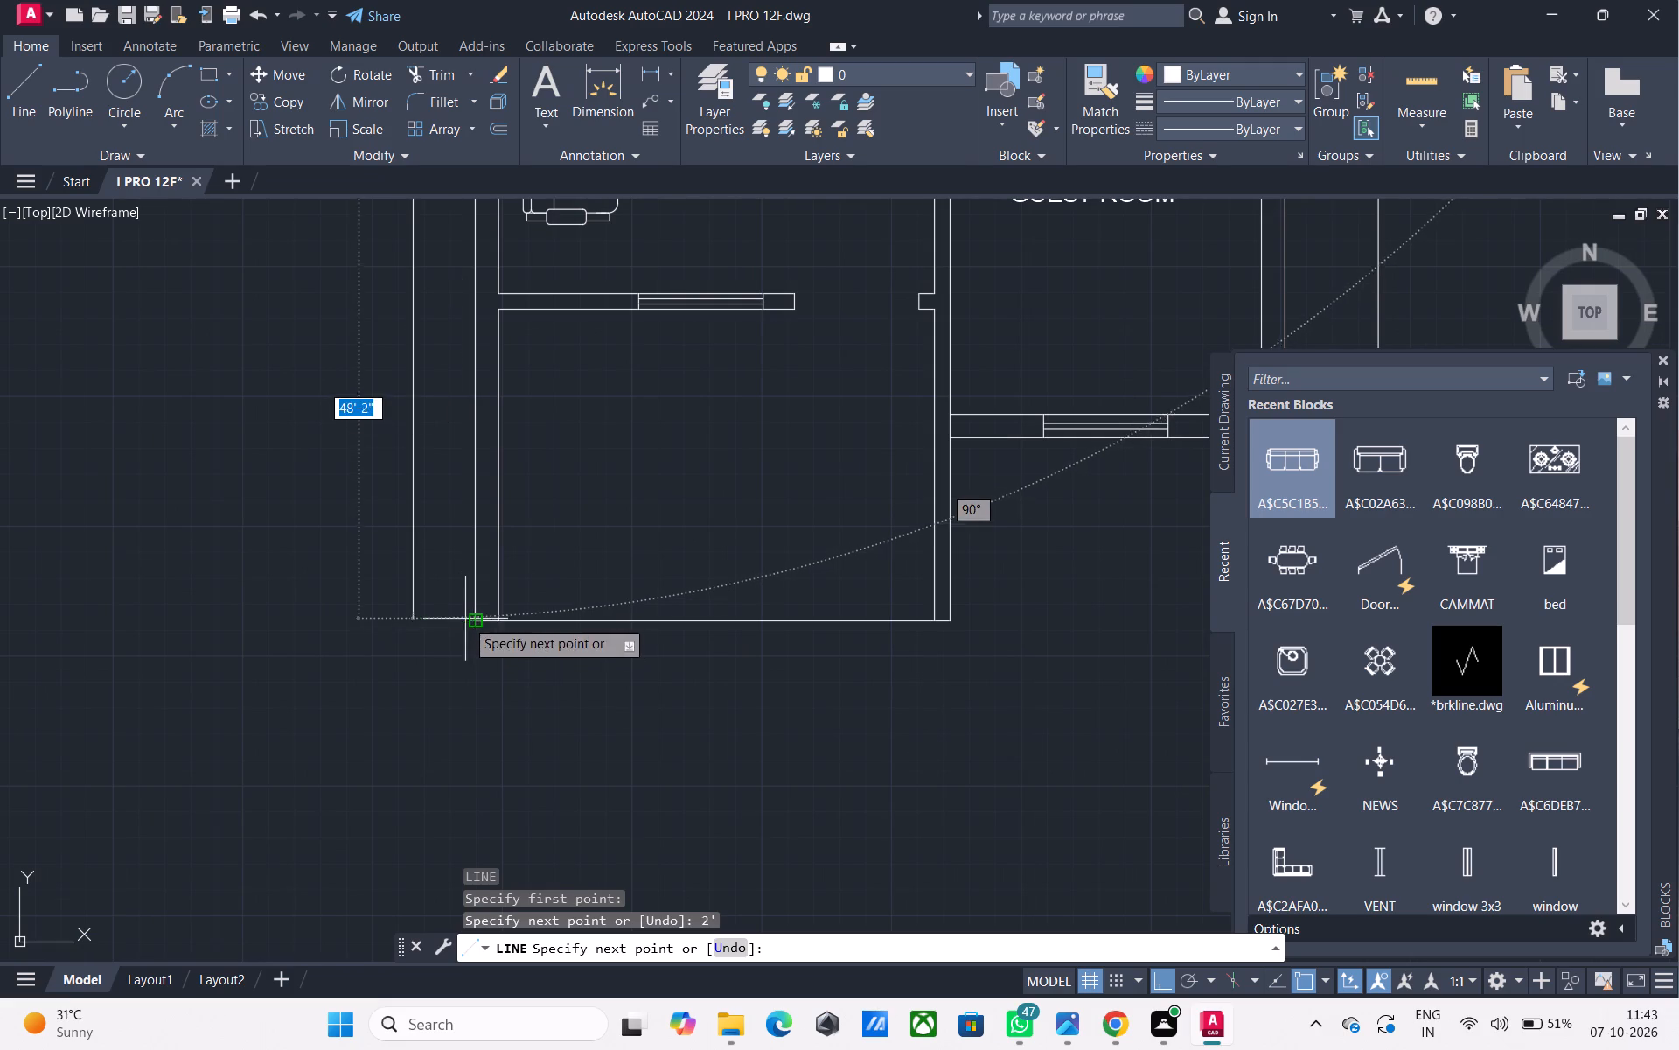
click(444, 611)
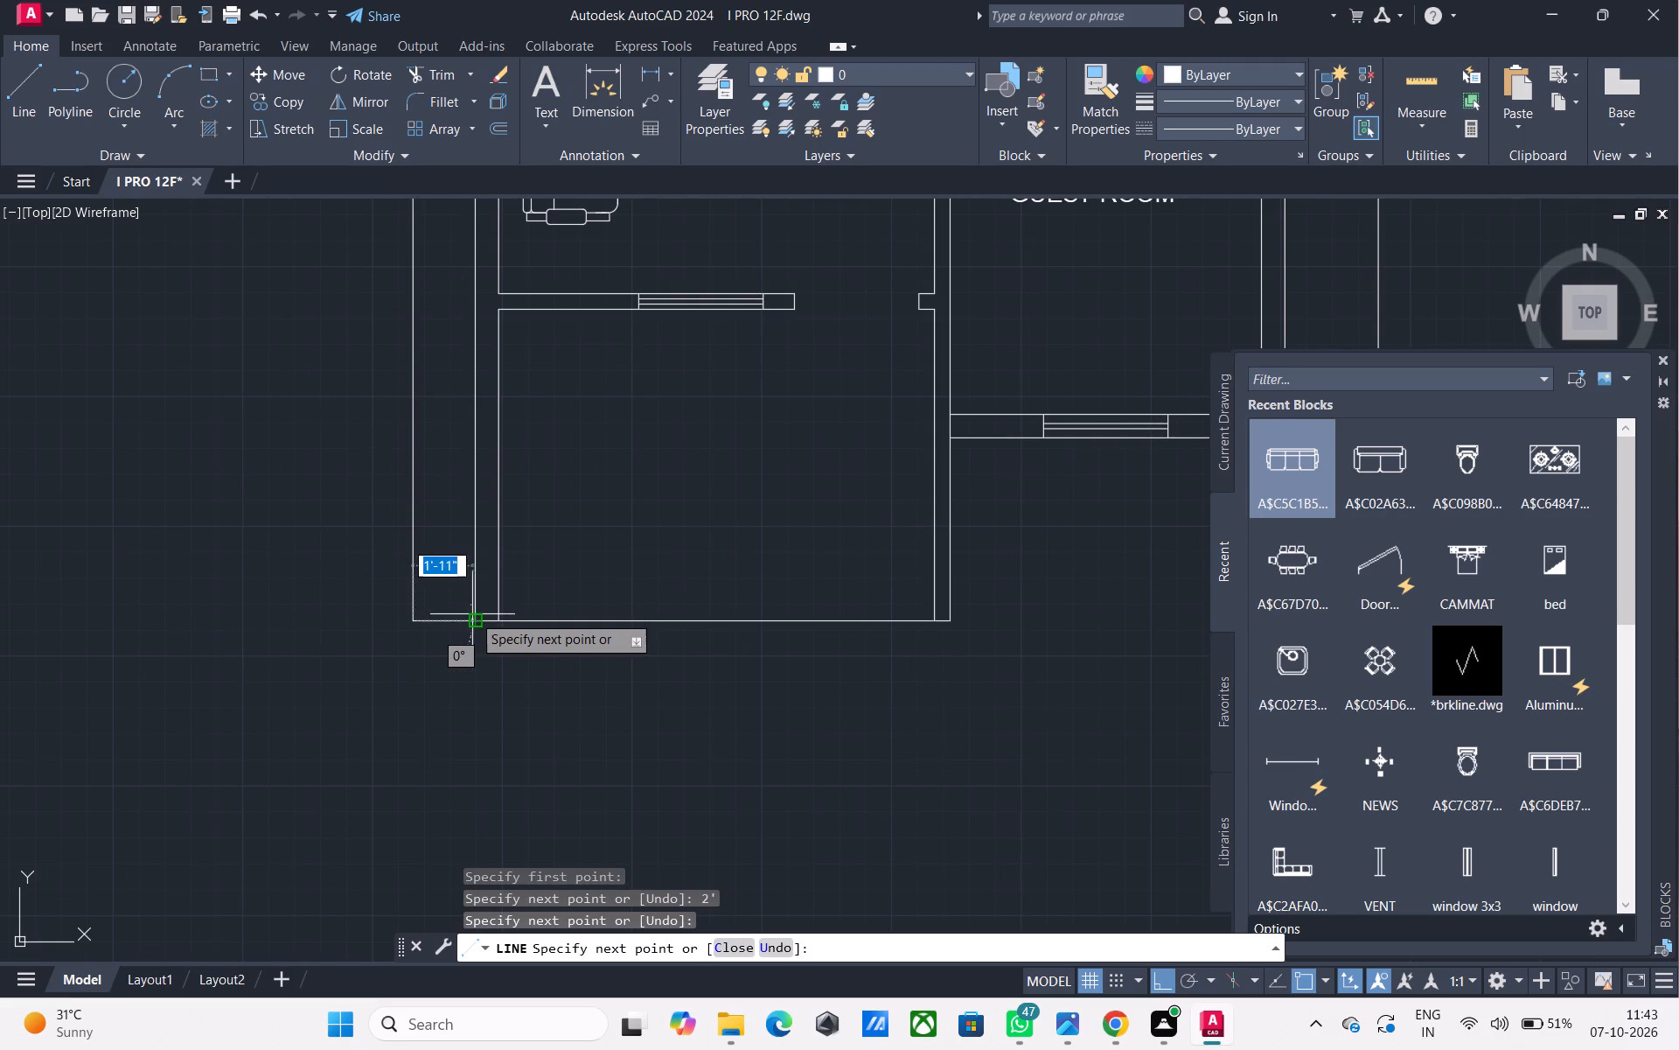
click(477, 620)
key(Escape)
Extend the lower line of the lower living area's bottom wall across the outer wall to the left margin's outer line.
scroll(442, 611, down, 1)
middle_drag(442, 611, 438, 726)
key(e)
key(x)
key(space)
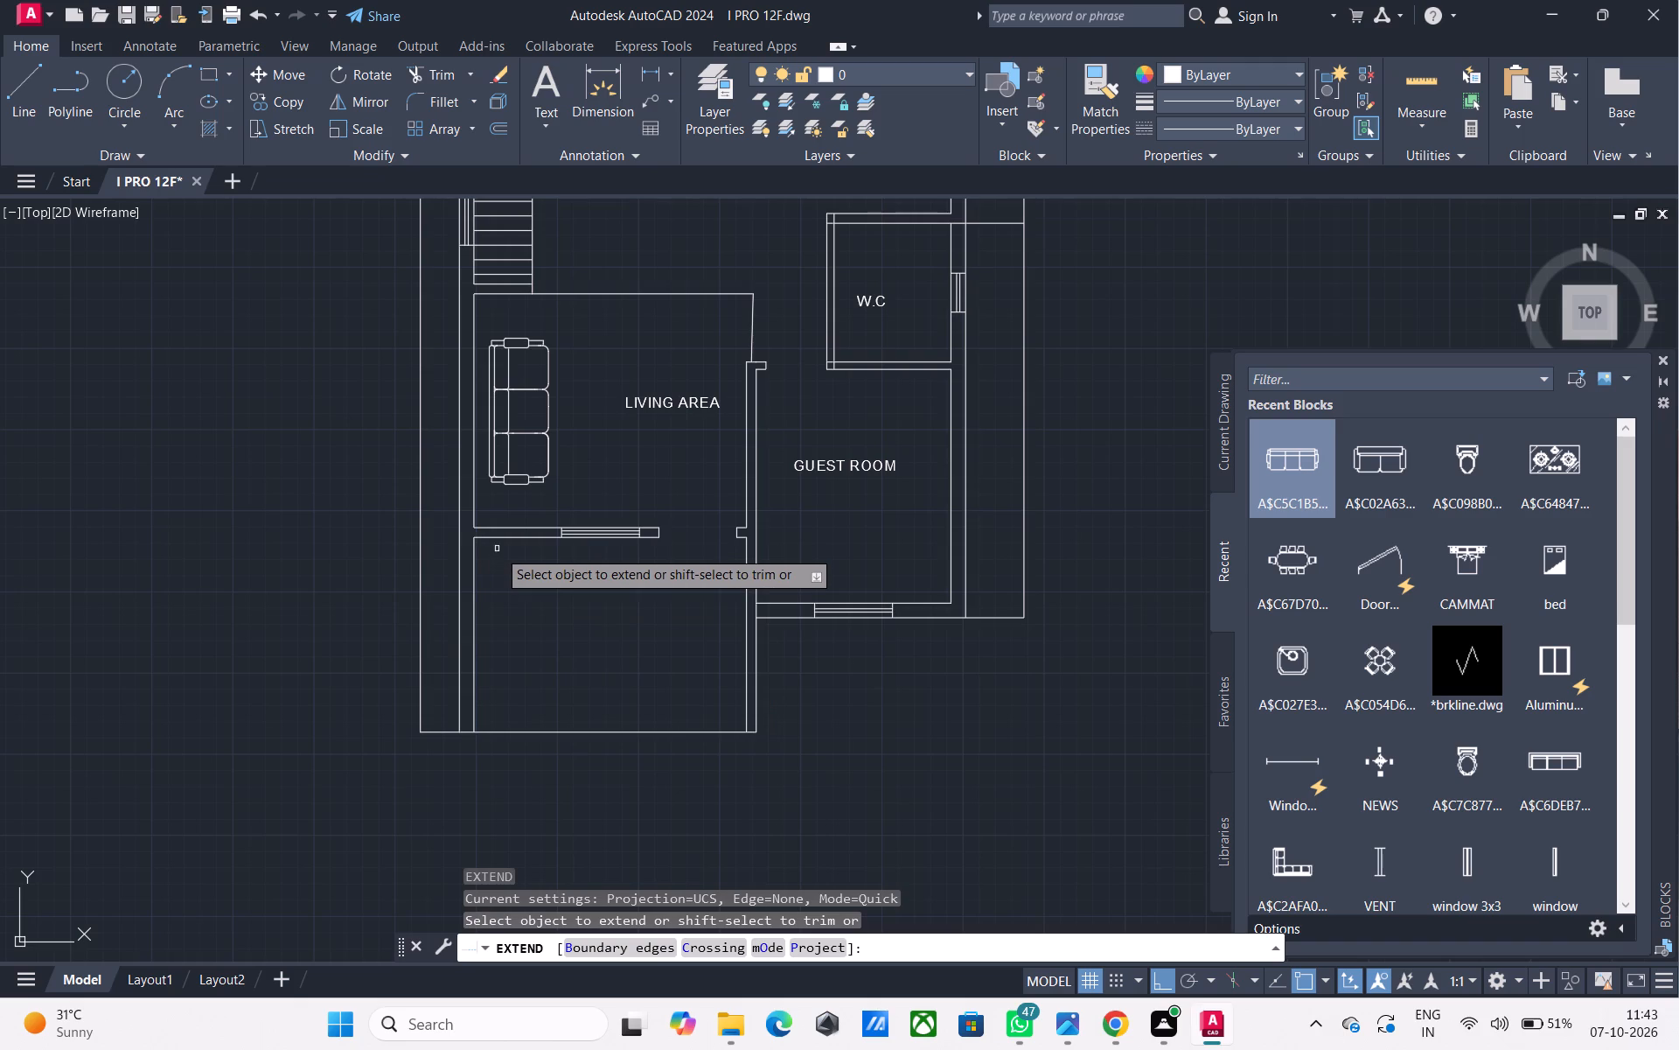
click(499, 538)
click(490, 538)
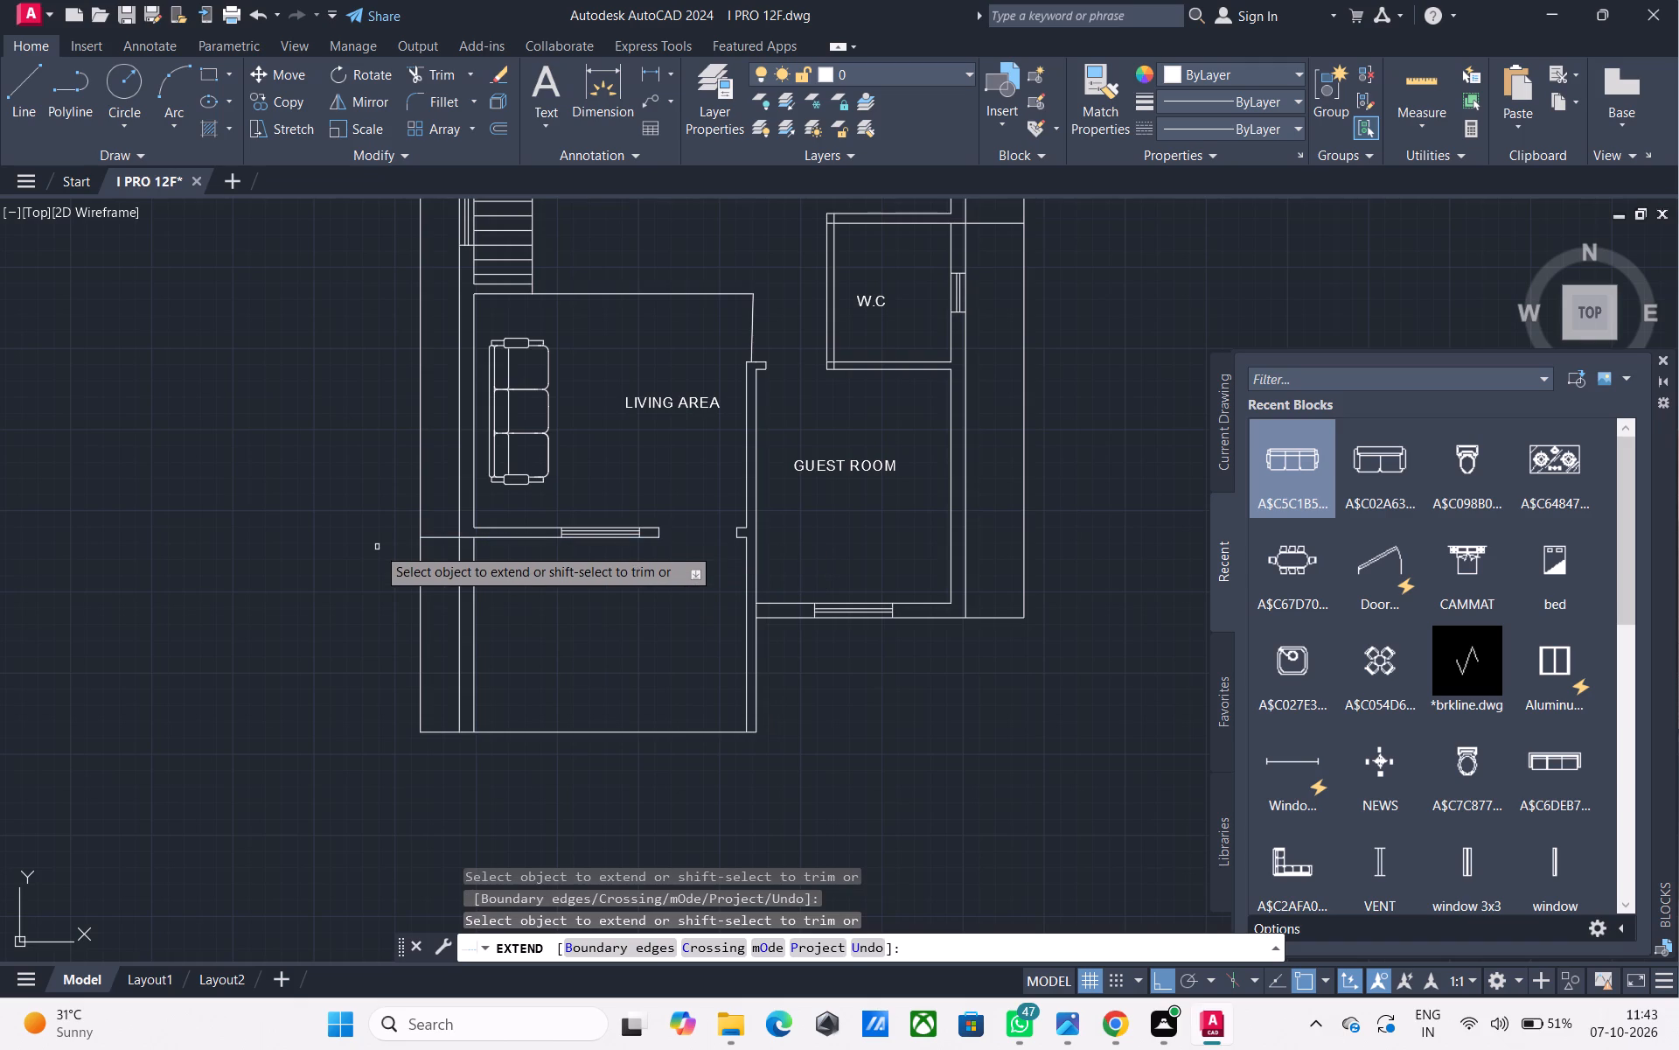
Extend the staircase's lowest tread line, just above the lower living area's top line, across to the left margin's outer line.
middle_drag(391, 489, 260, 752)
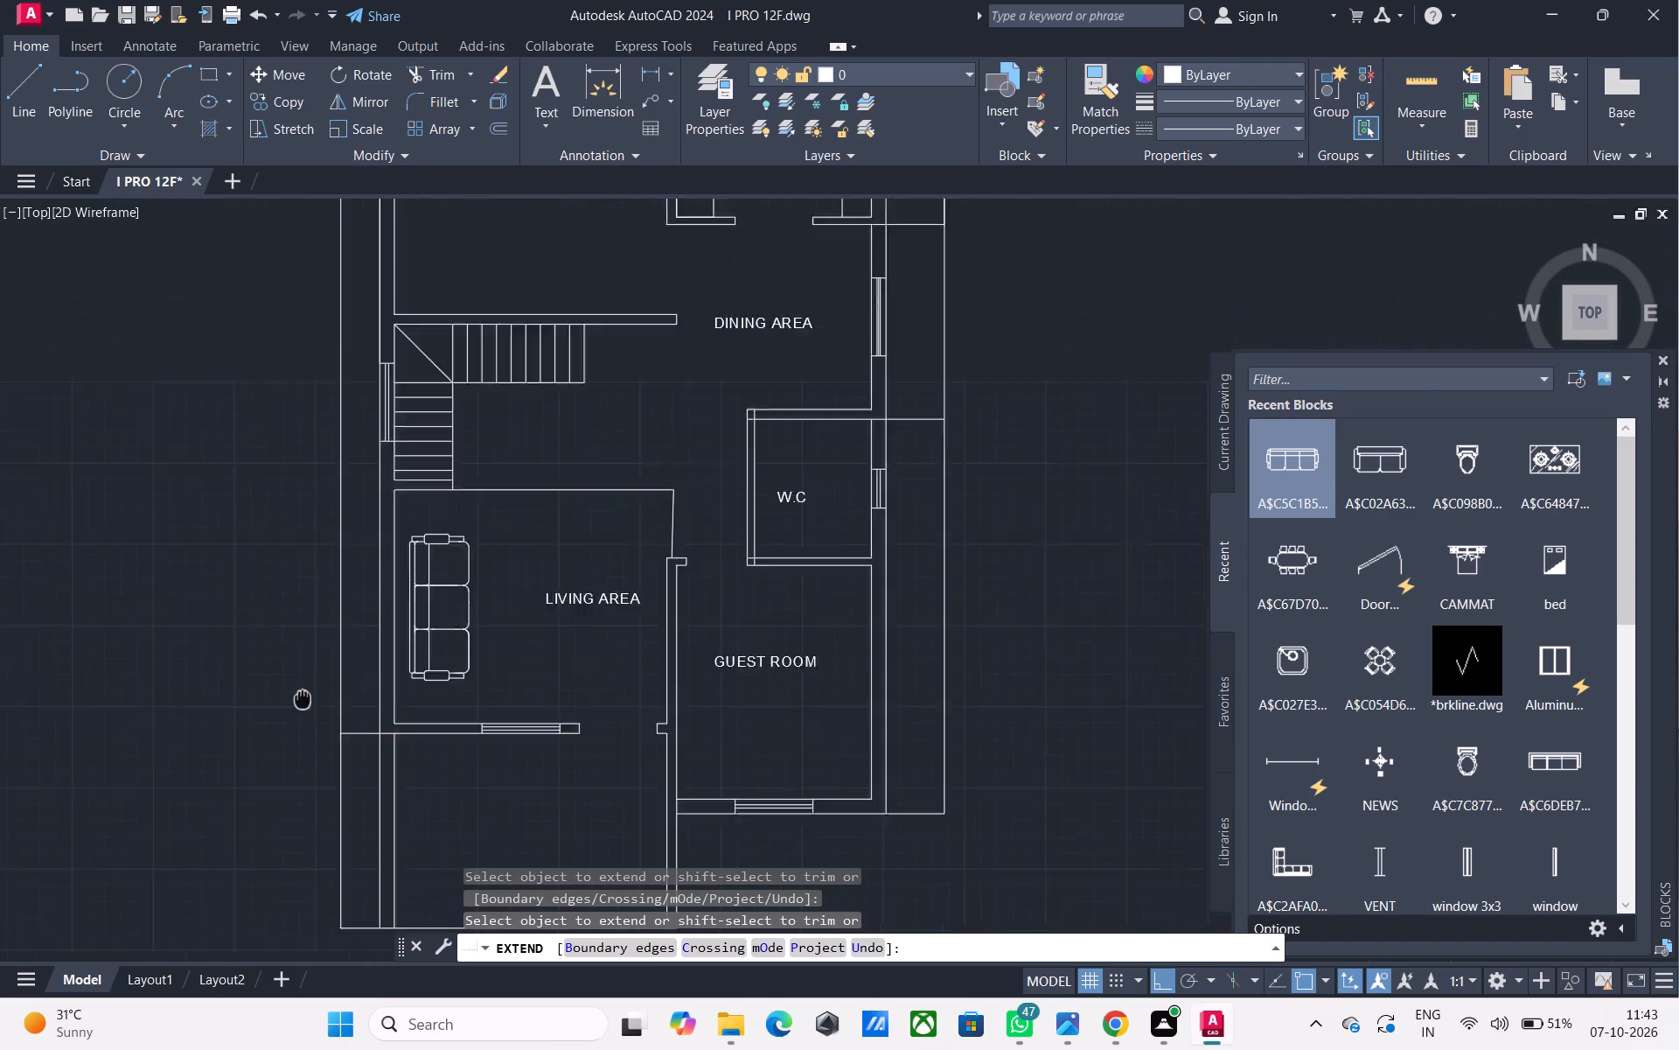
middle_drag(260, 752, 209, 802)
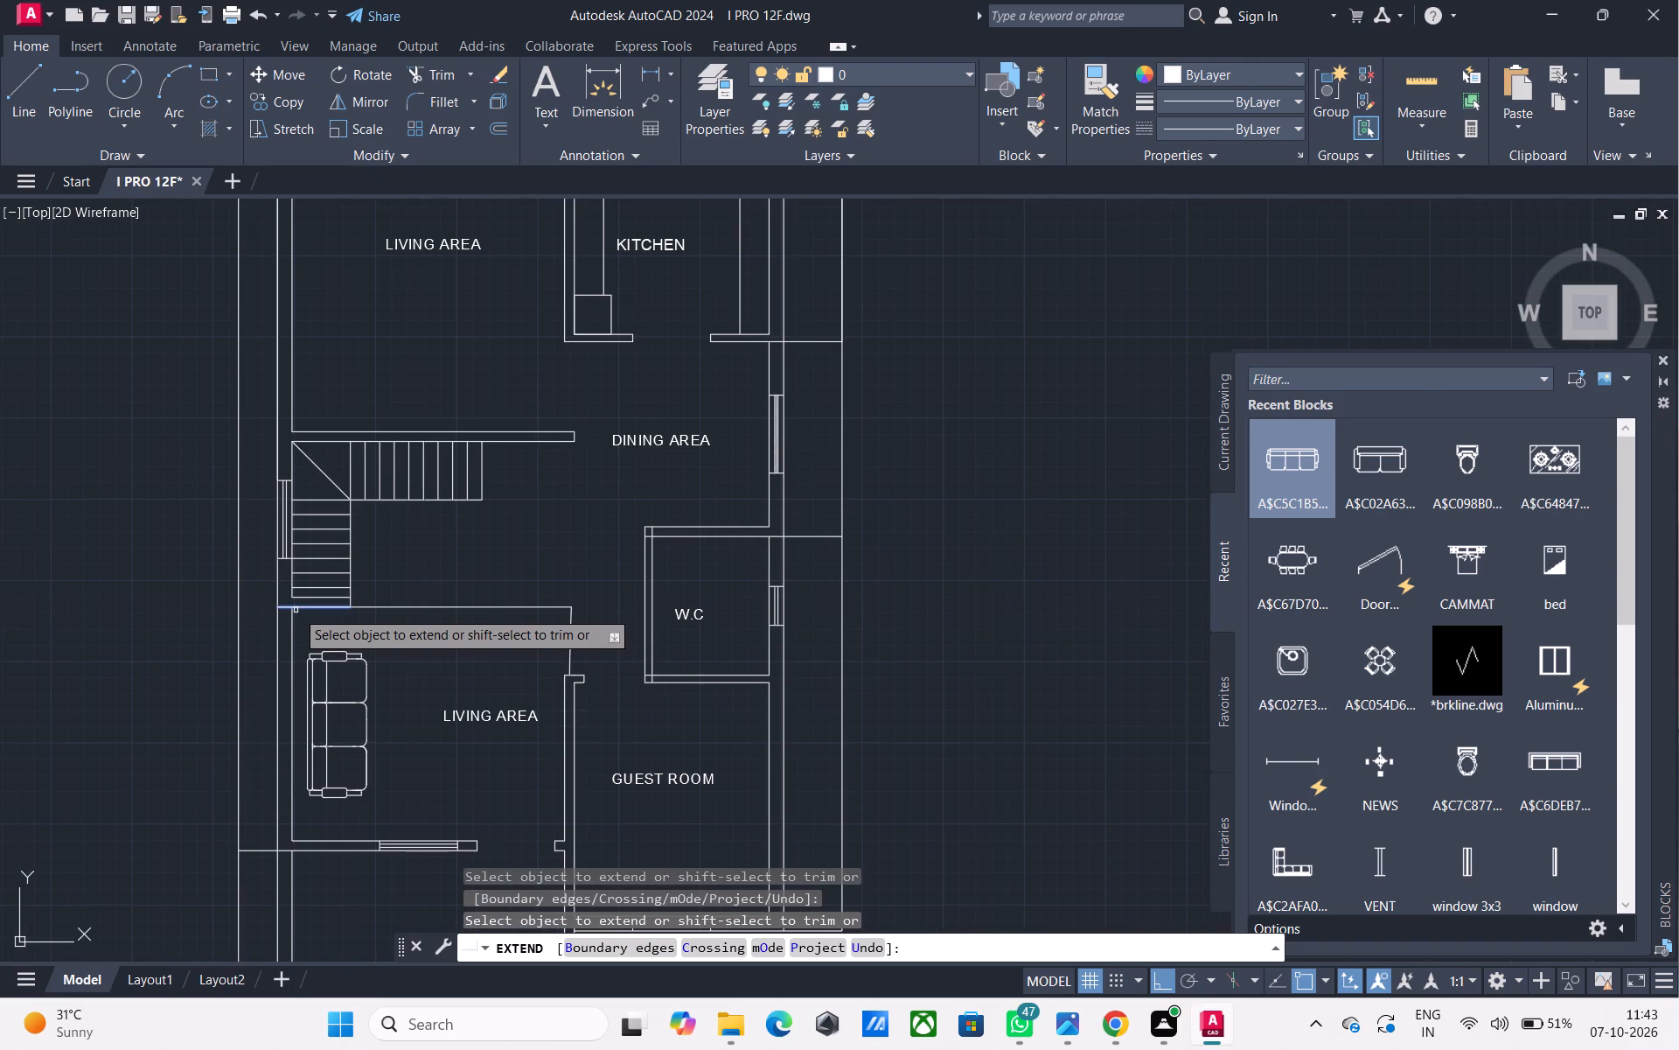
click(297, 598)
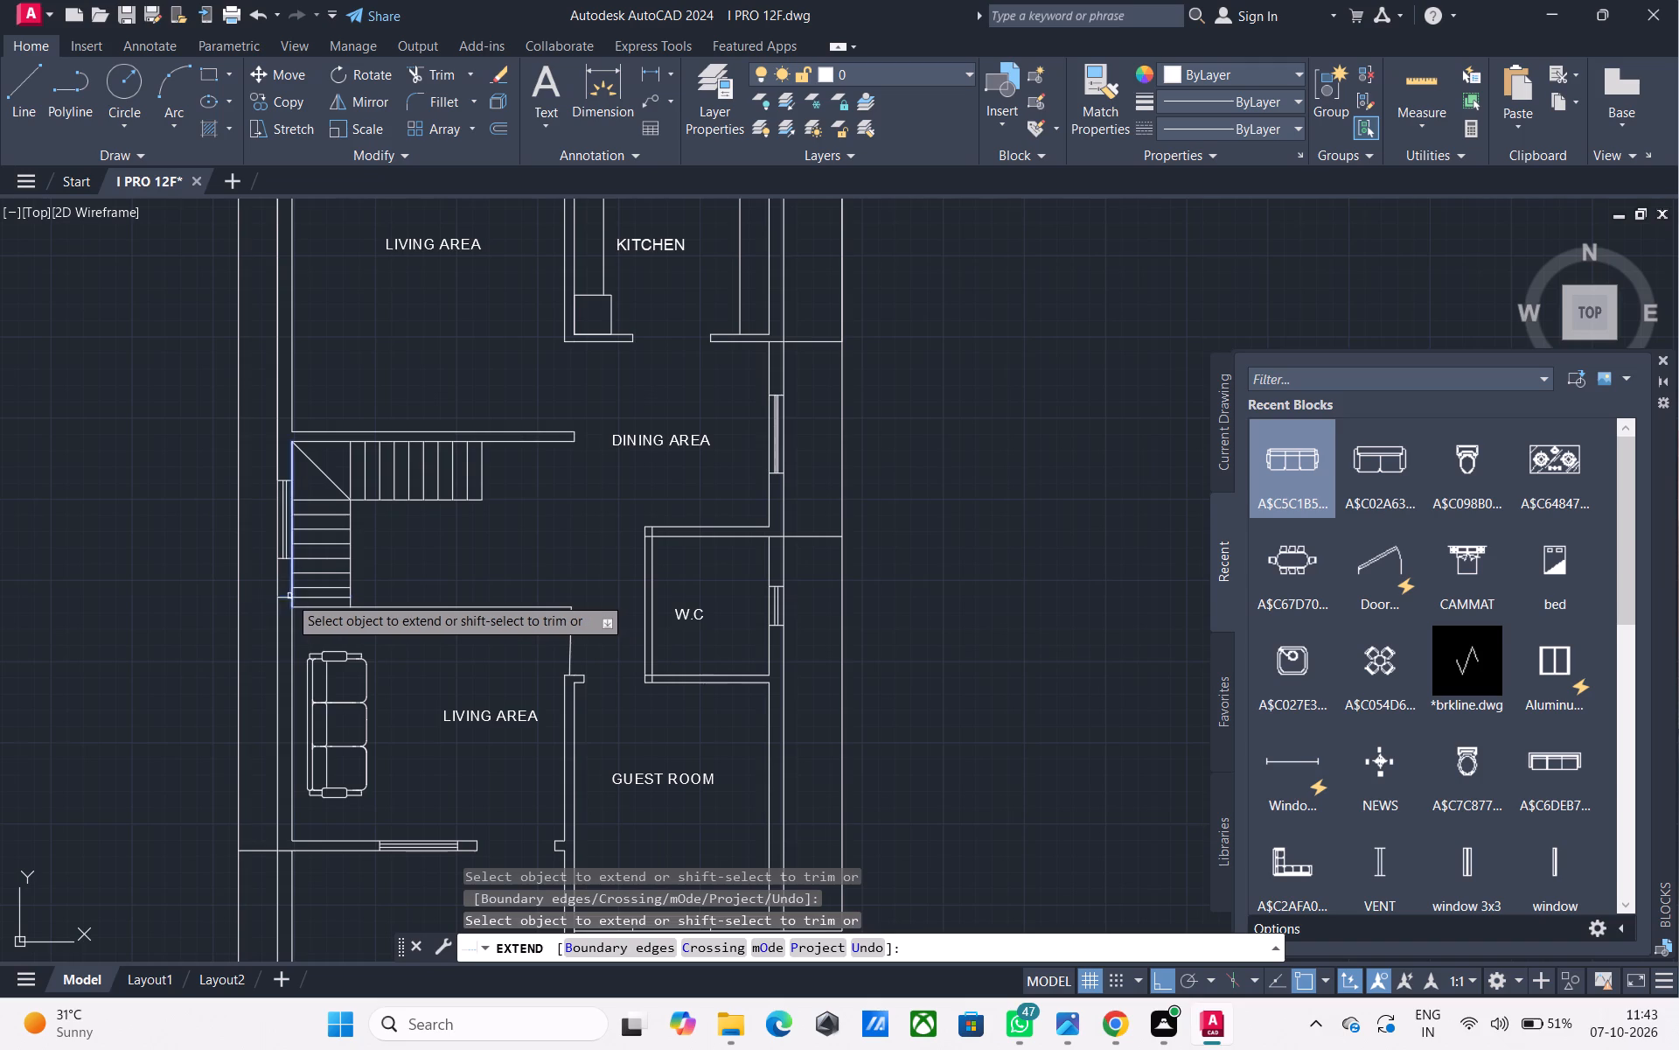
click(286, 596)
Extend the lower line of the wall between the upper living area and the staircase to the left margin's outer line.
middle_drag(261, 526, 261, 573)
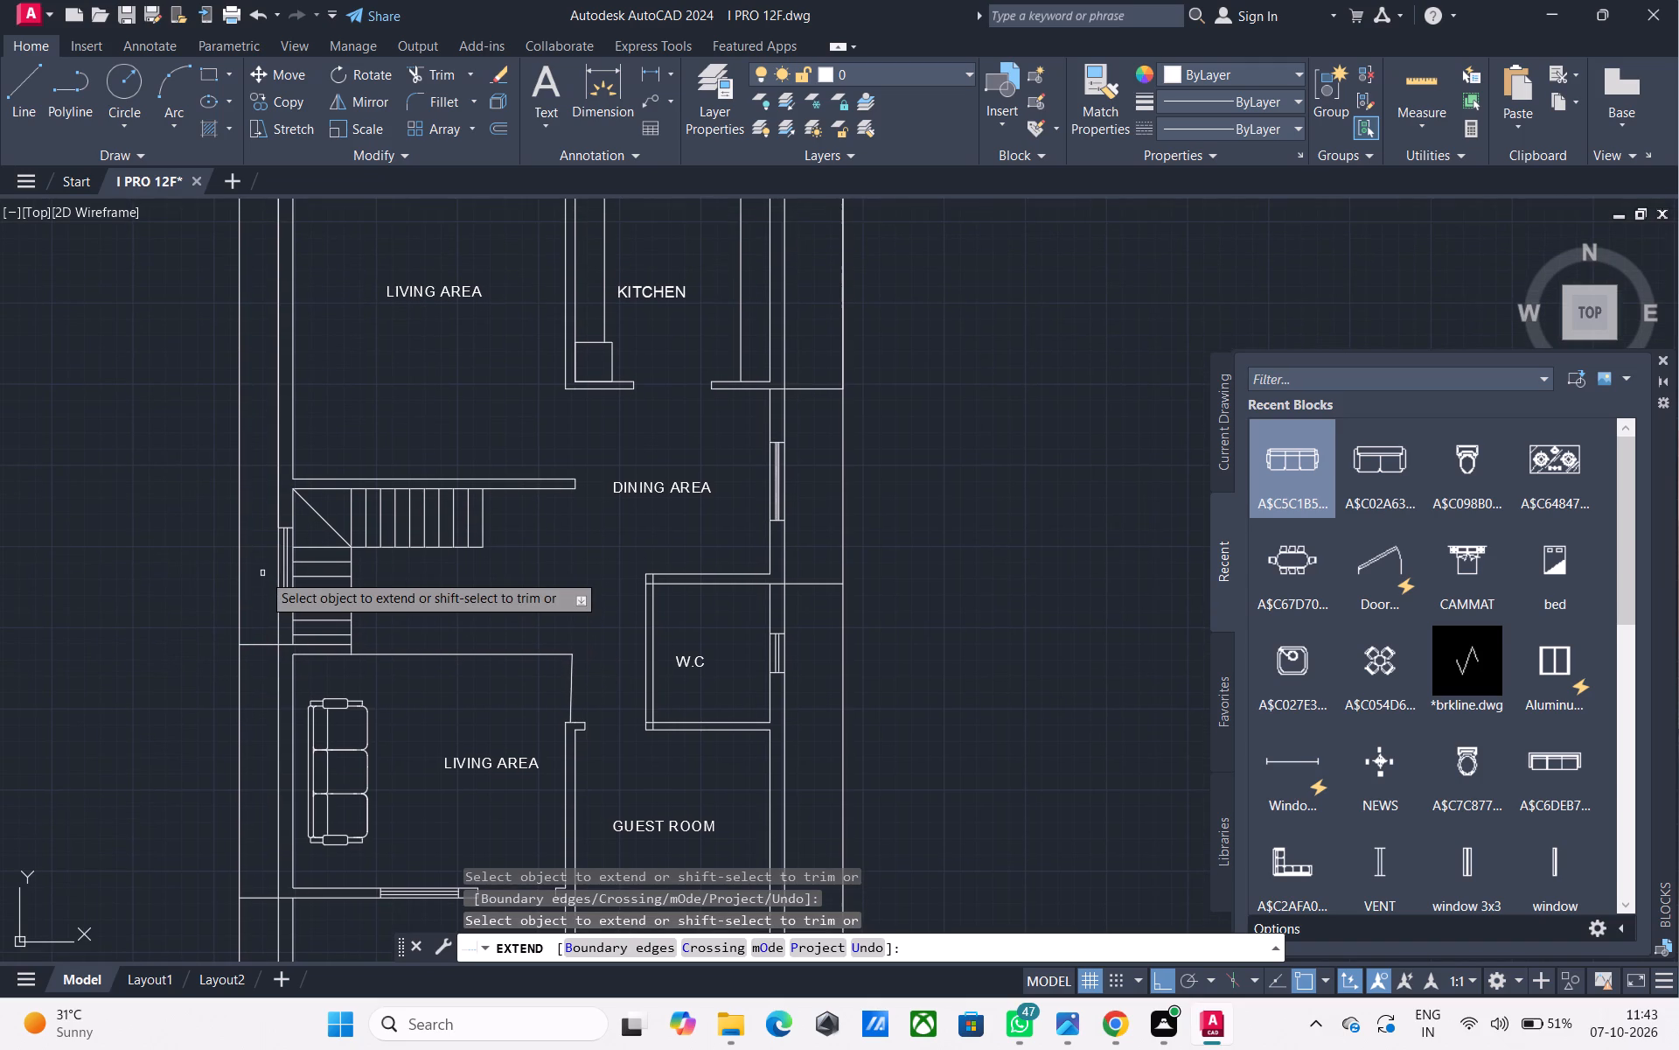
middle_drag(282, 430, 296, 489)
scroll(296, 489, up, 1)
scroll(296, 480, down, 1)
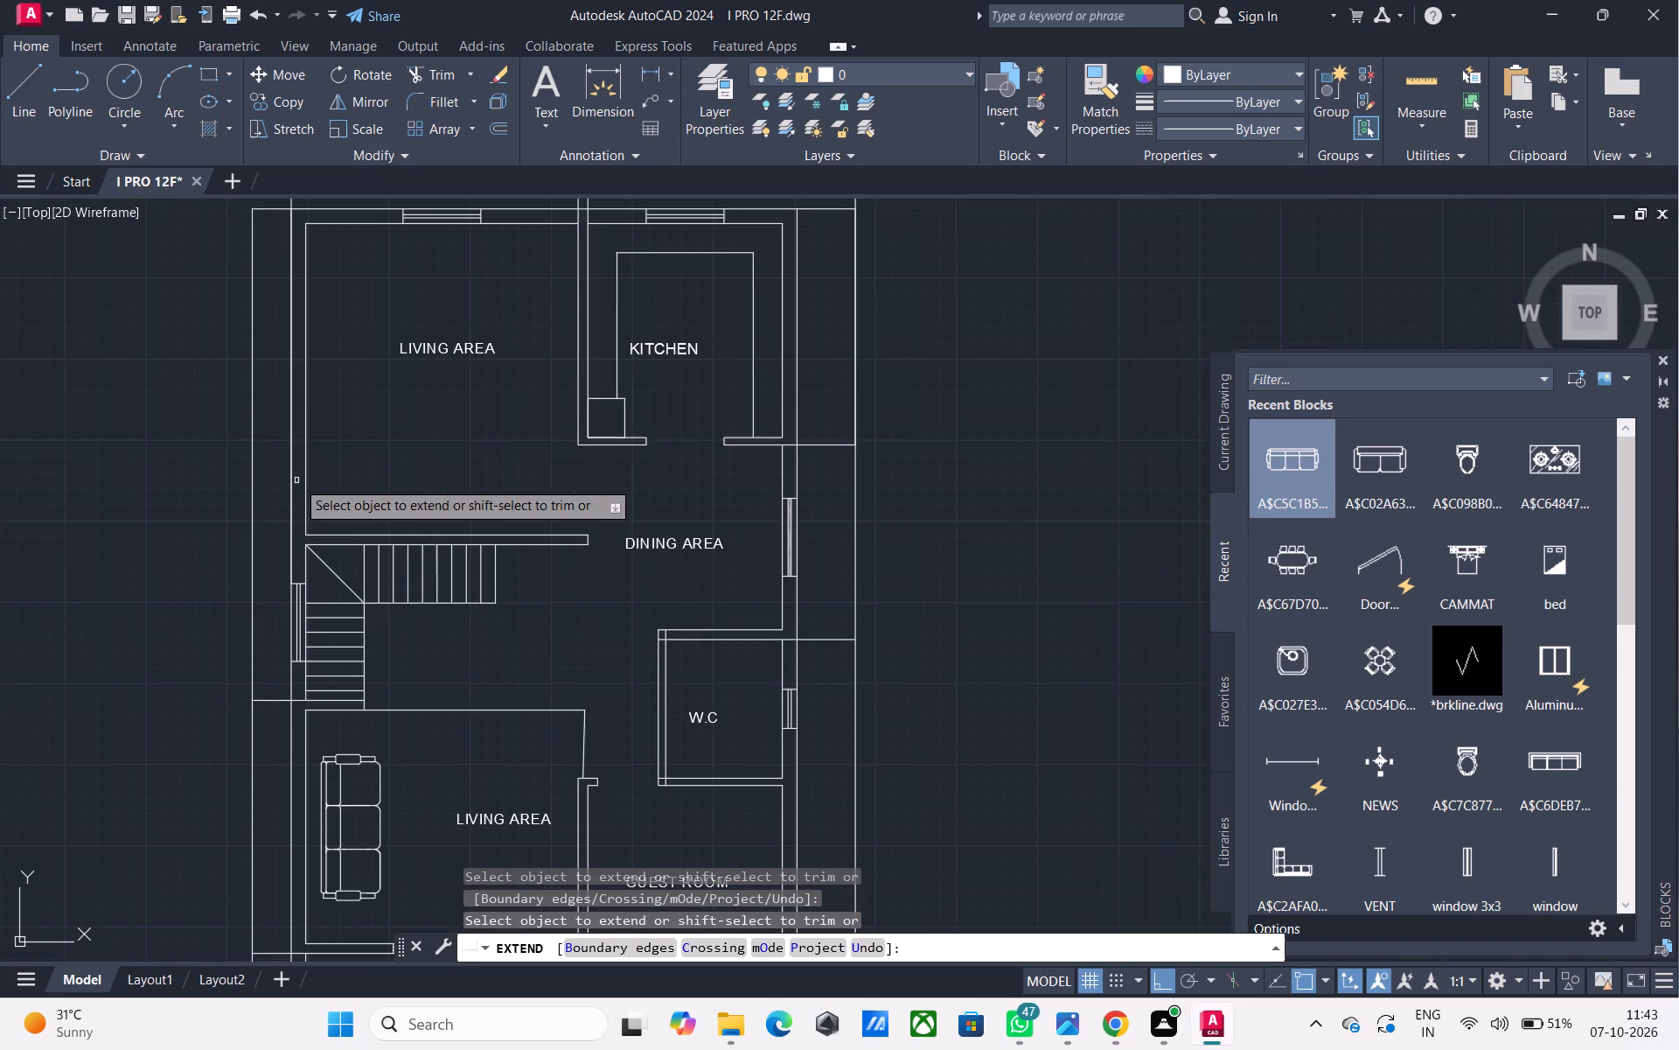
middle_drag(304, 468, 310, 613)
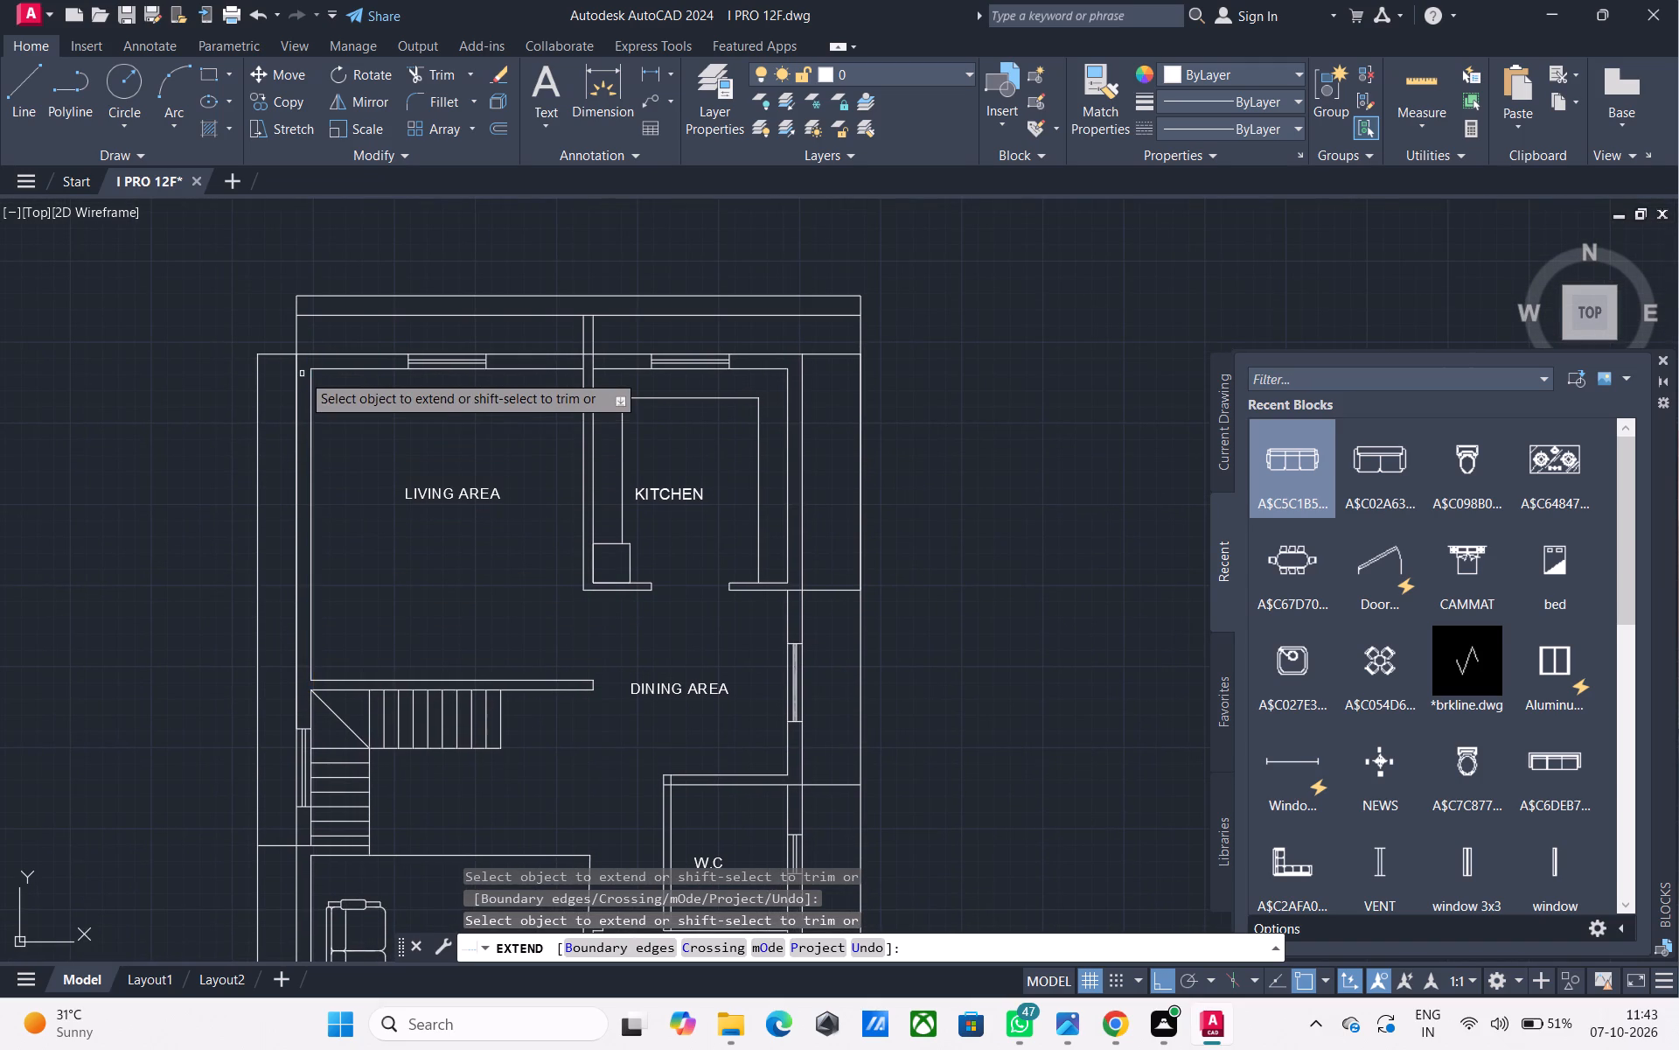
click(325, 686)
click(330, 693)
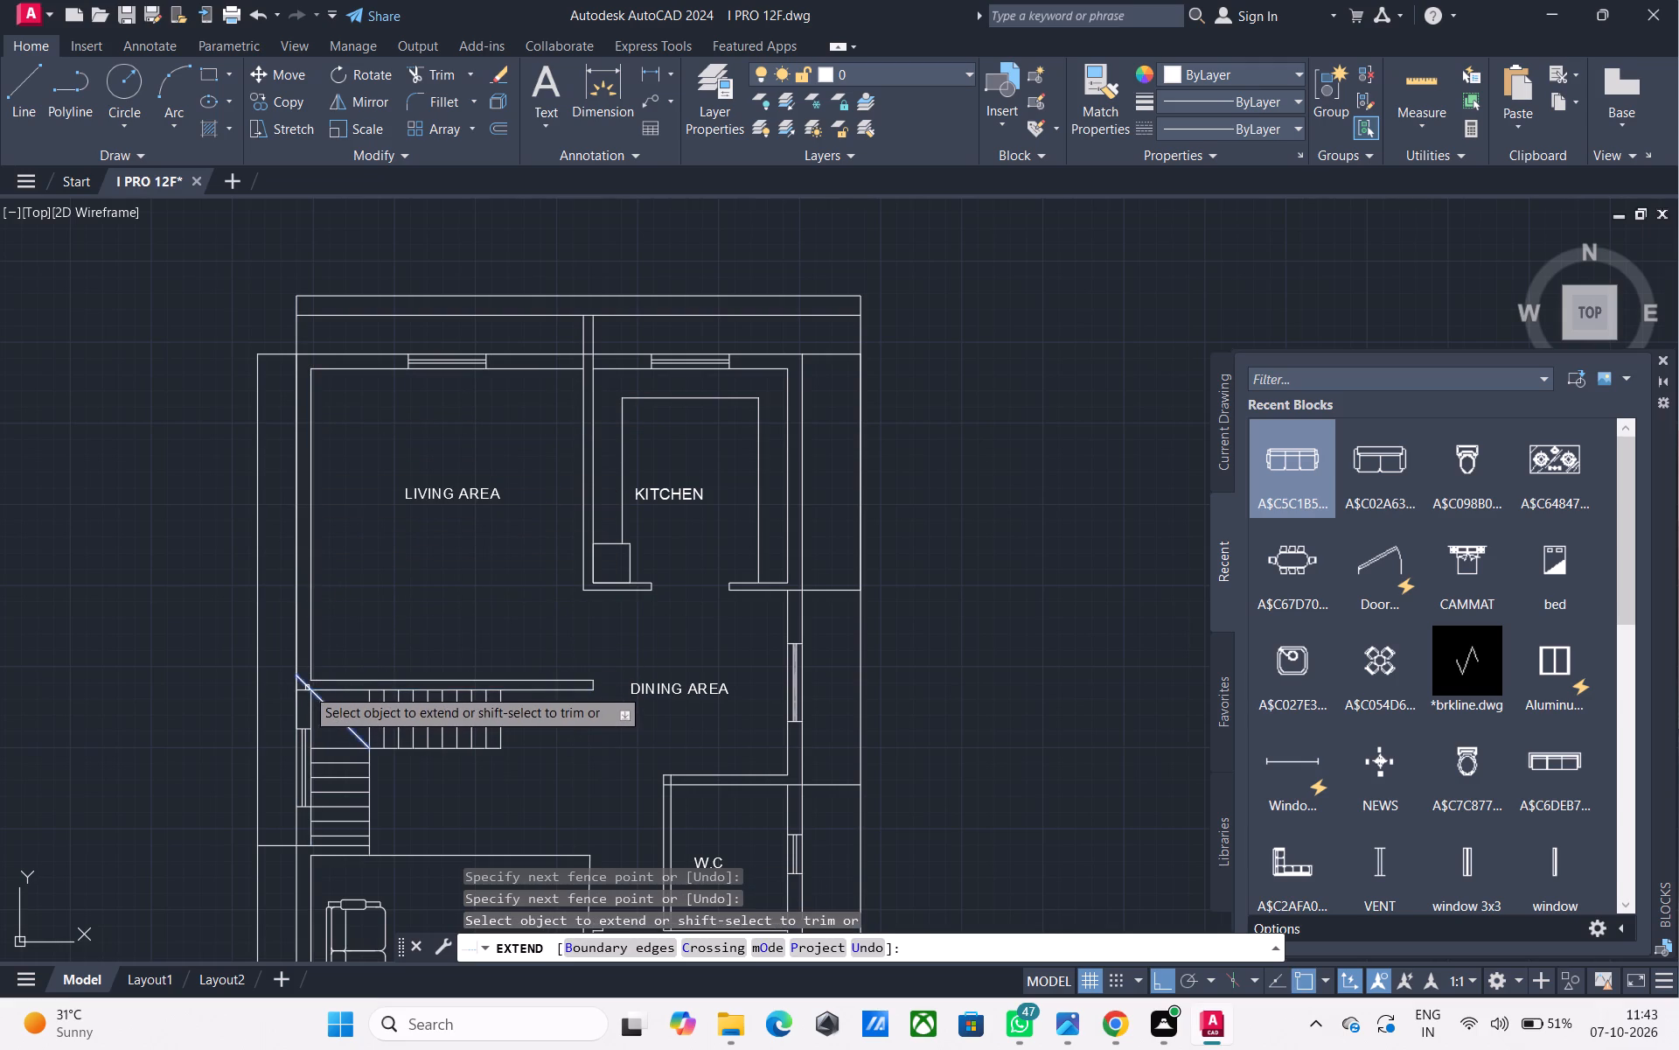
click(302, 689)
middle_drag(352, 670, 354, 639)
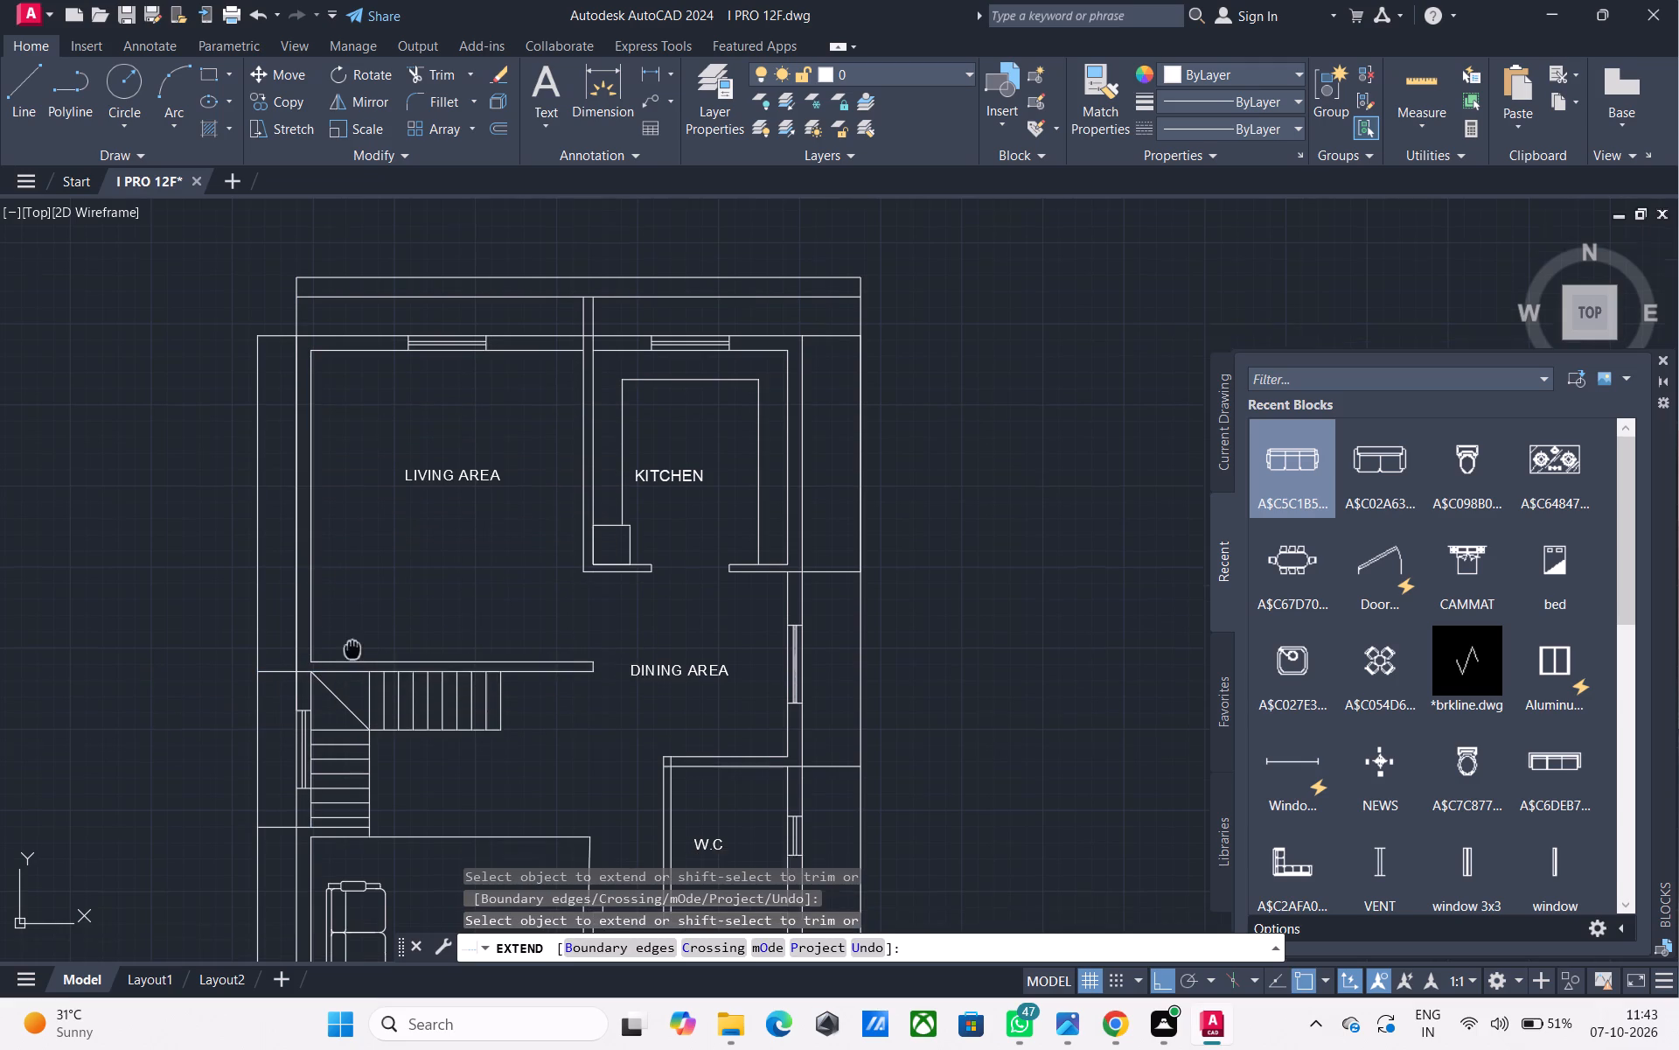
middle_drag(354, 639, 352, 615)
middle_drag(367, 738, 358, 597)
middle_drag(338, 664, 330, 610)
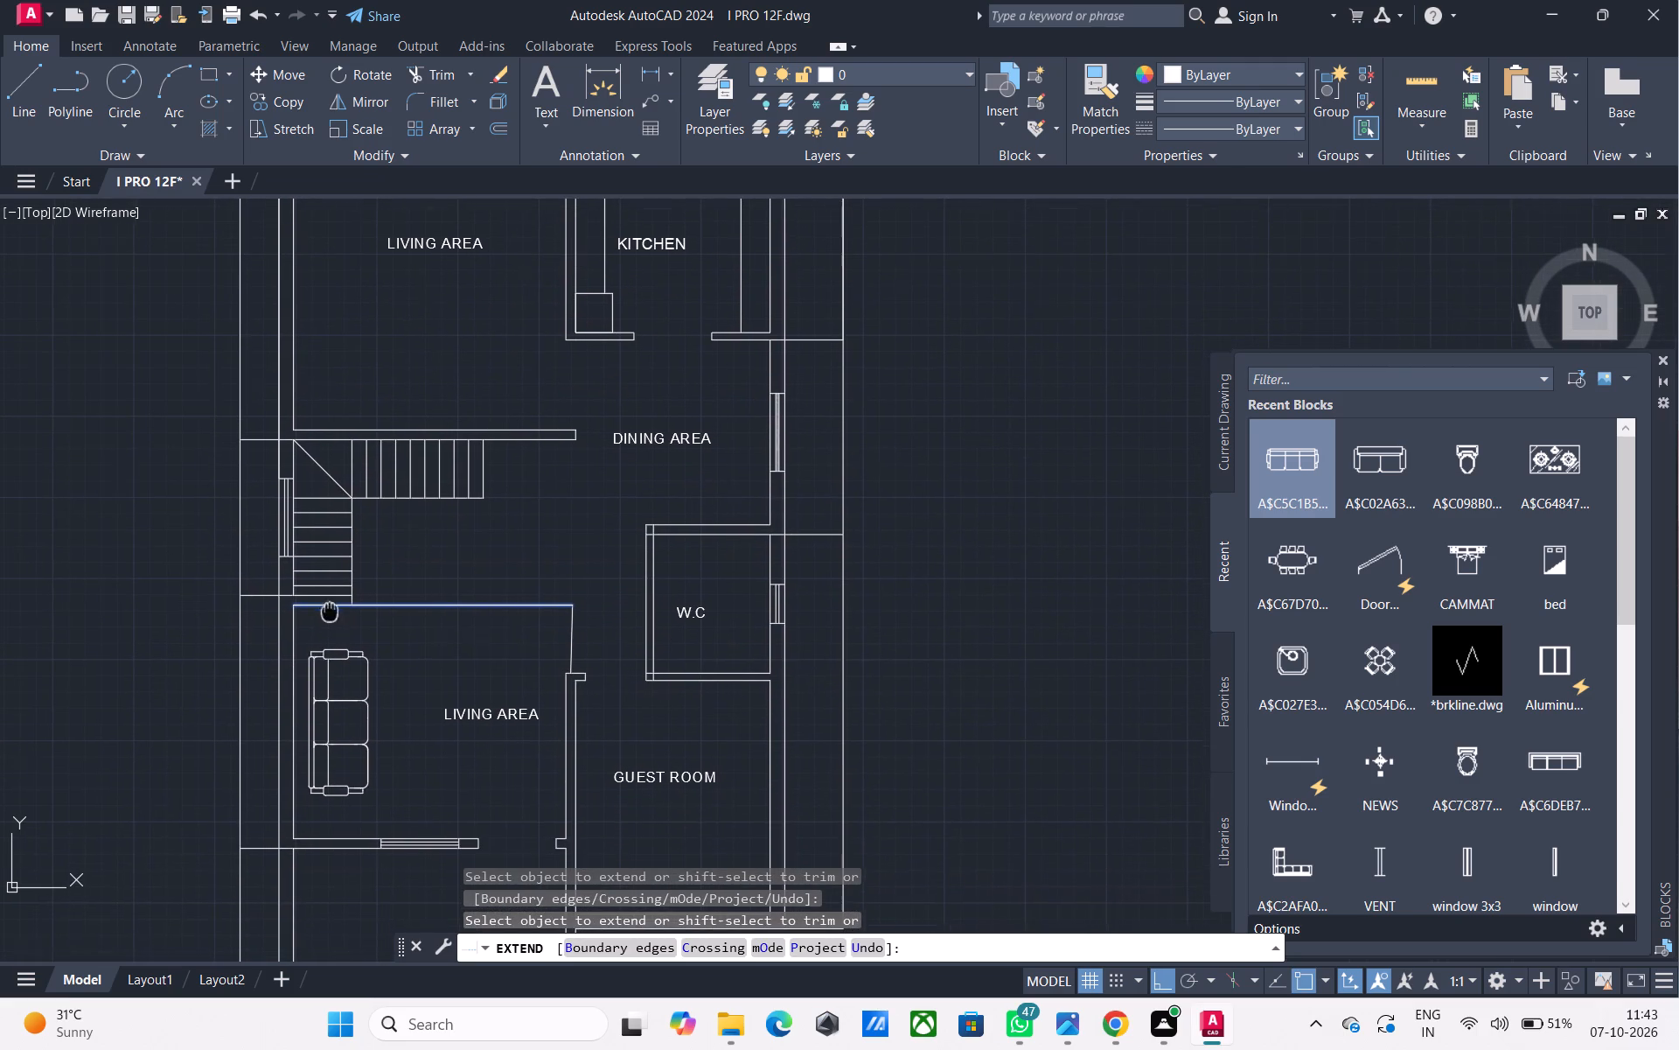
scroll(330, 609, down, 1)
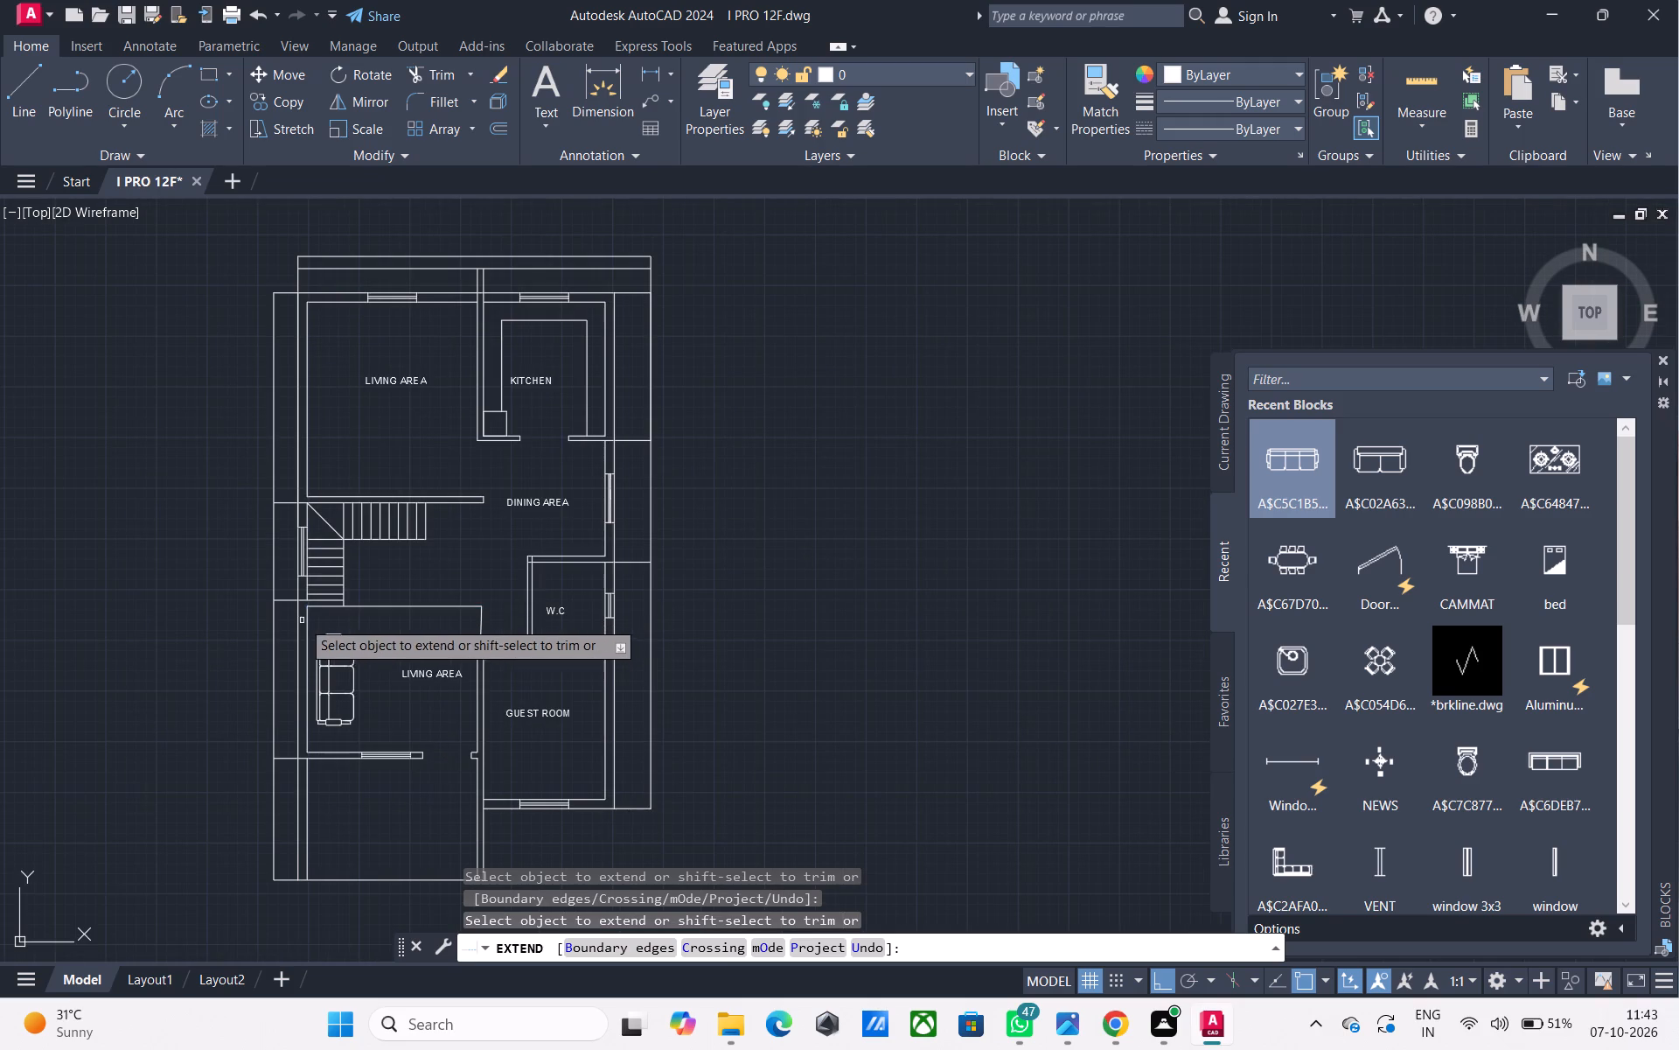
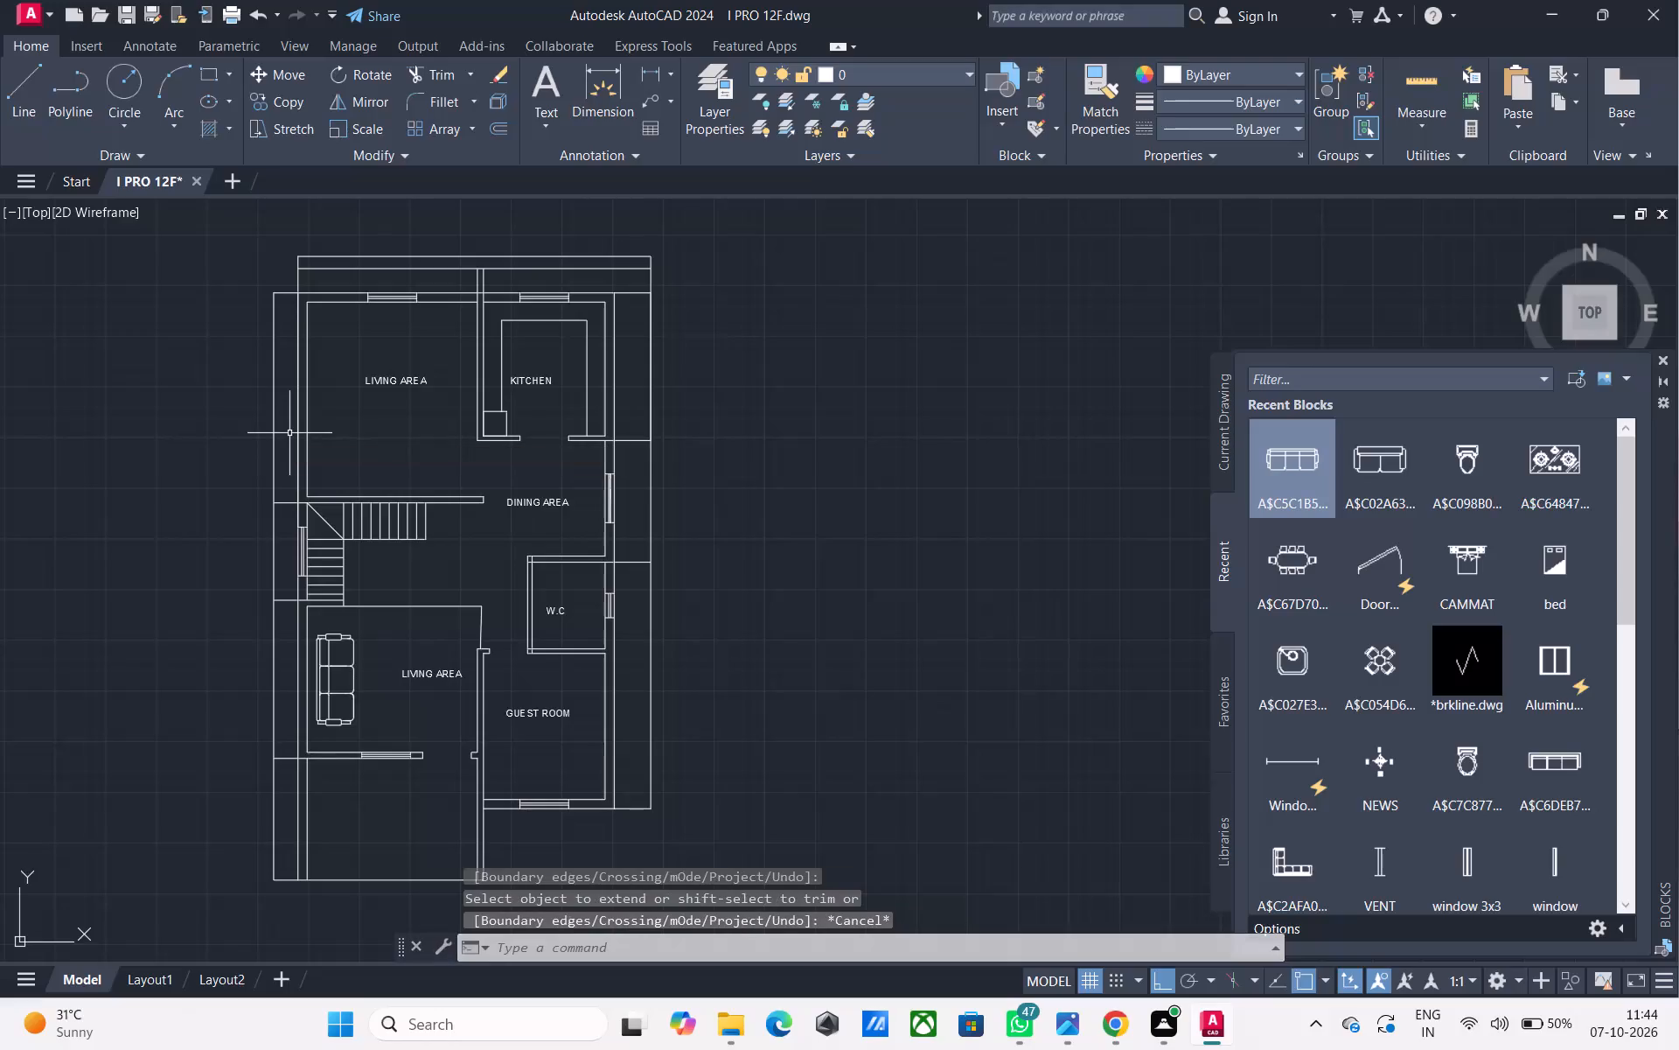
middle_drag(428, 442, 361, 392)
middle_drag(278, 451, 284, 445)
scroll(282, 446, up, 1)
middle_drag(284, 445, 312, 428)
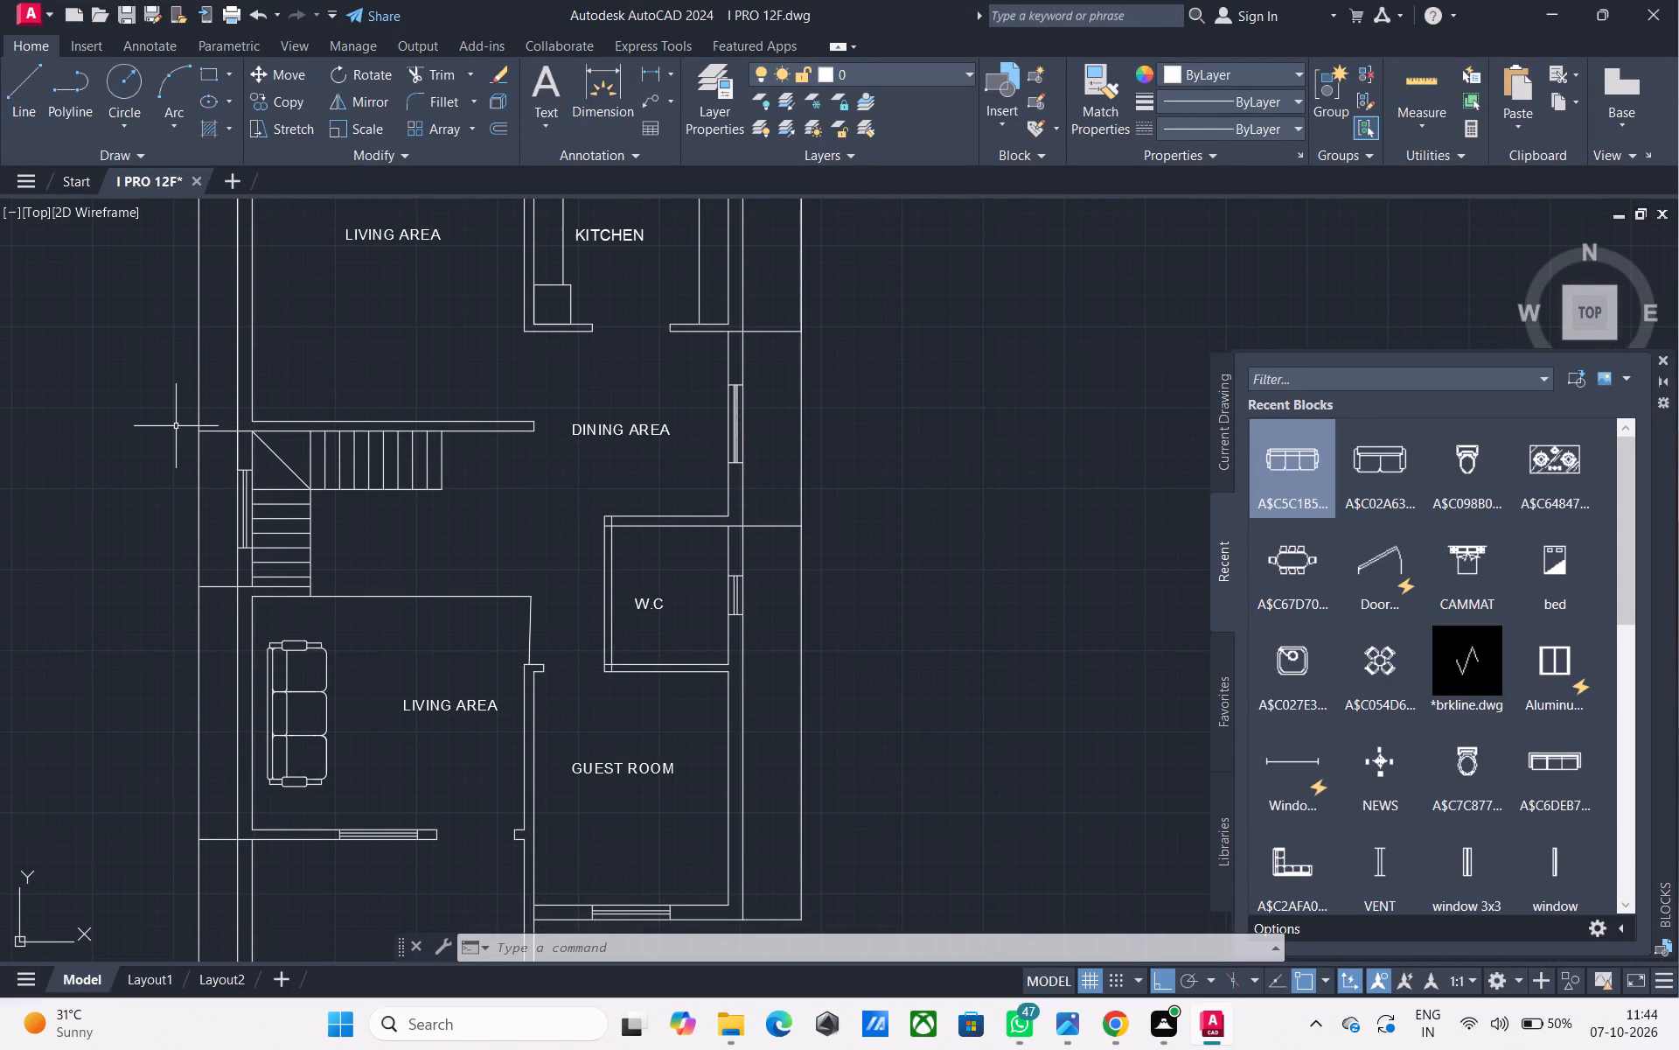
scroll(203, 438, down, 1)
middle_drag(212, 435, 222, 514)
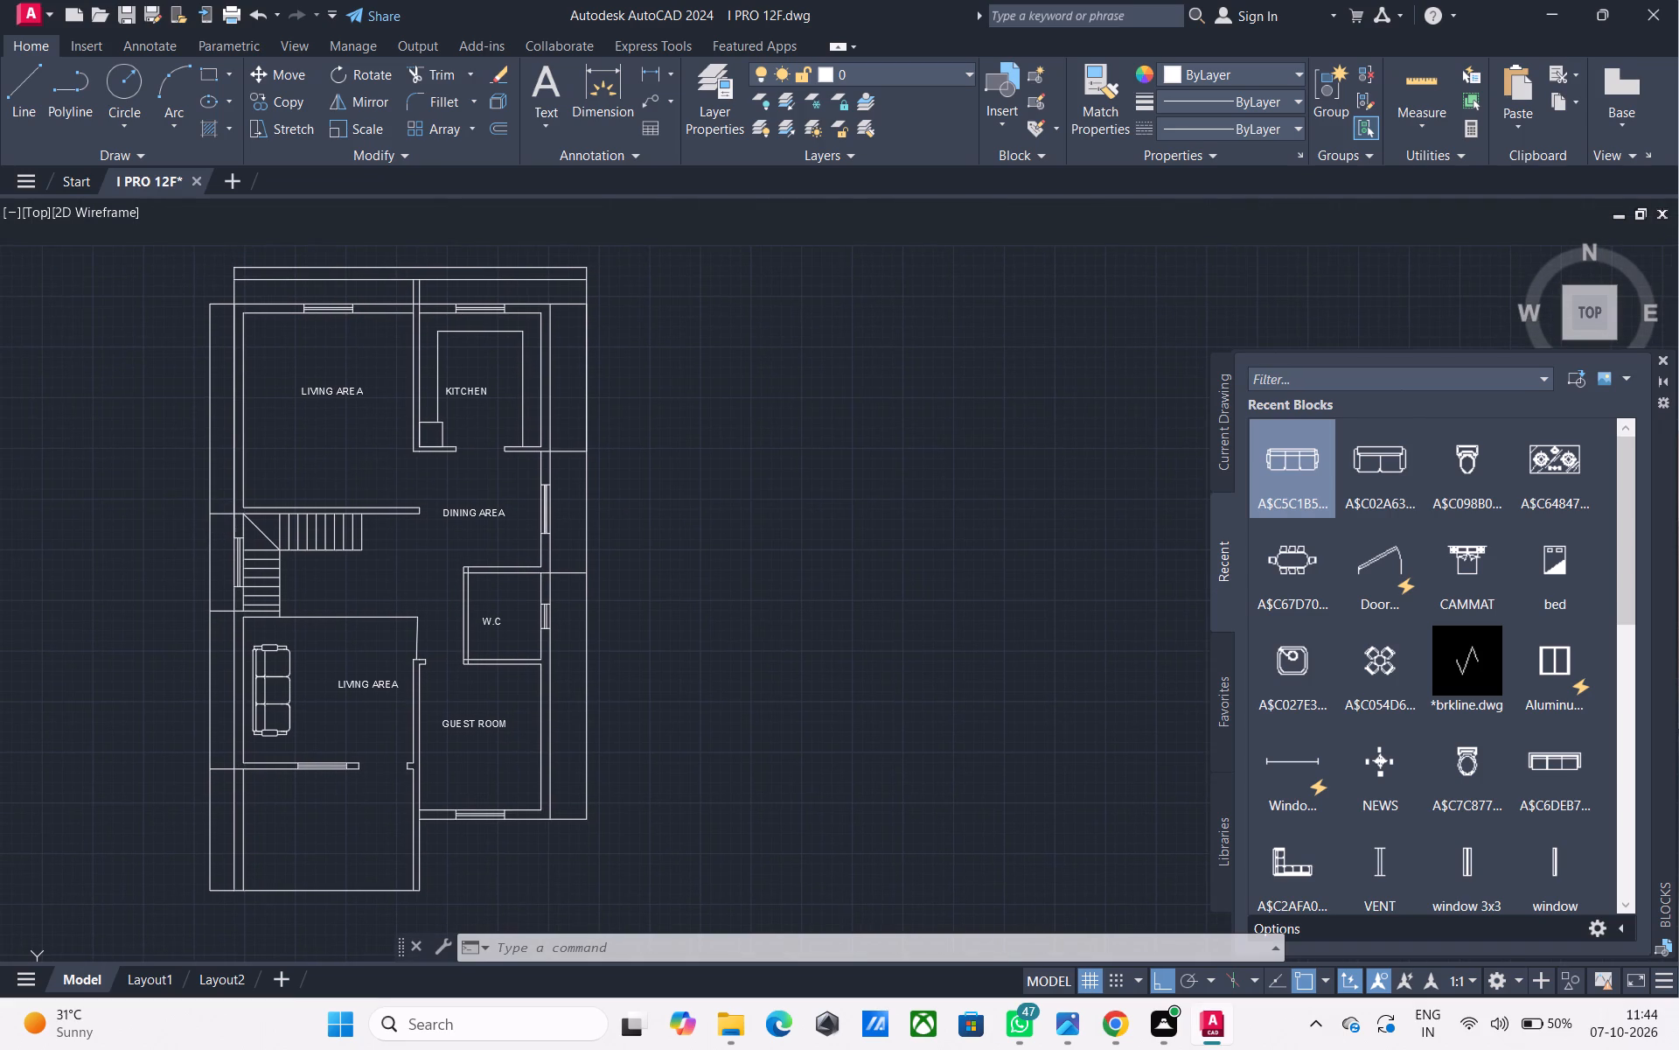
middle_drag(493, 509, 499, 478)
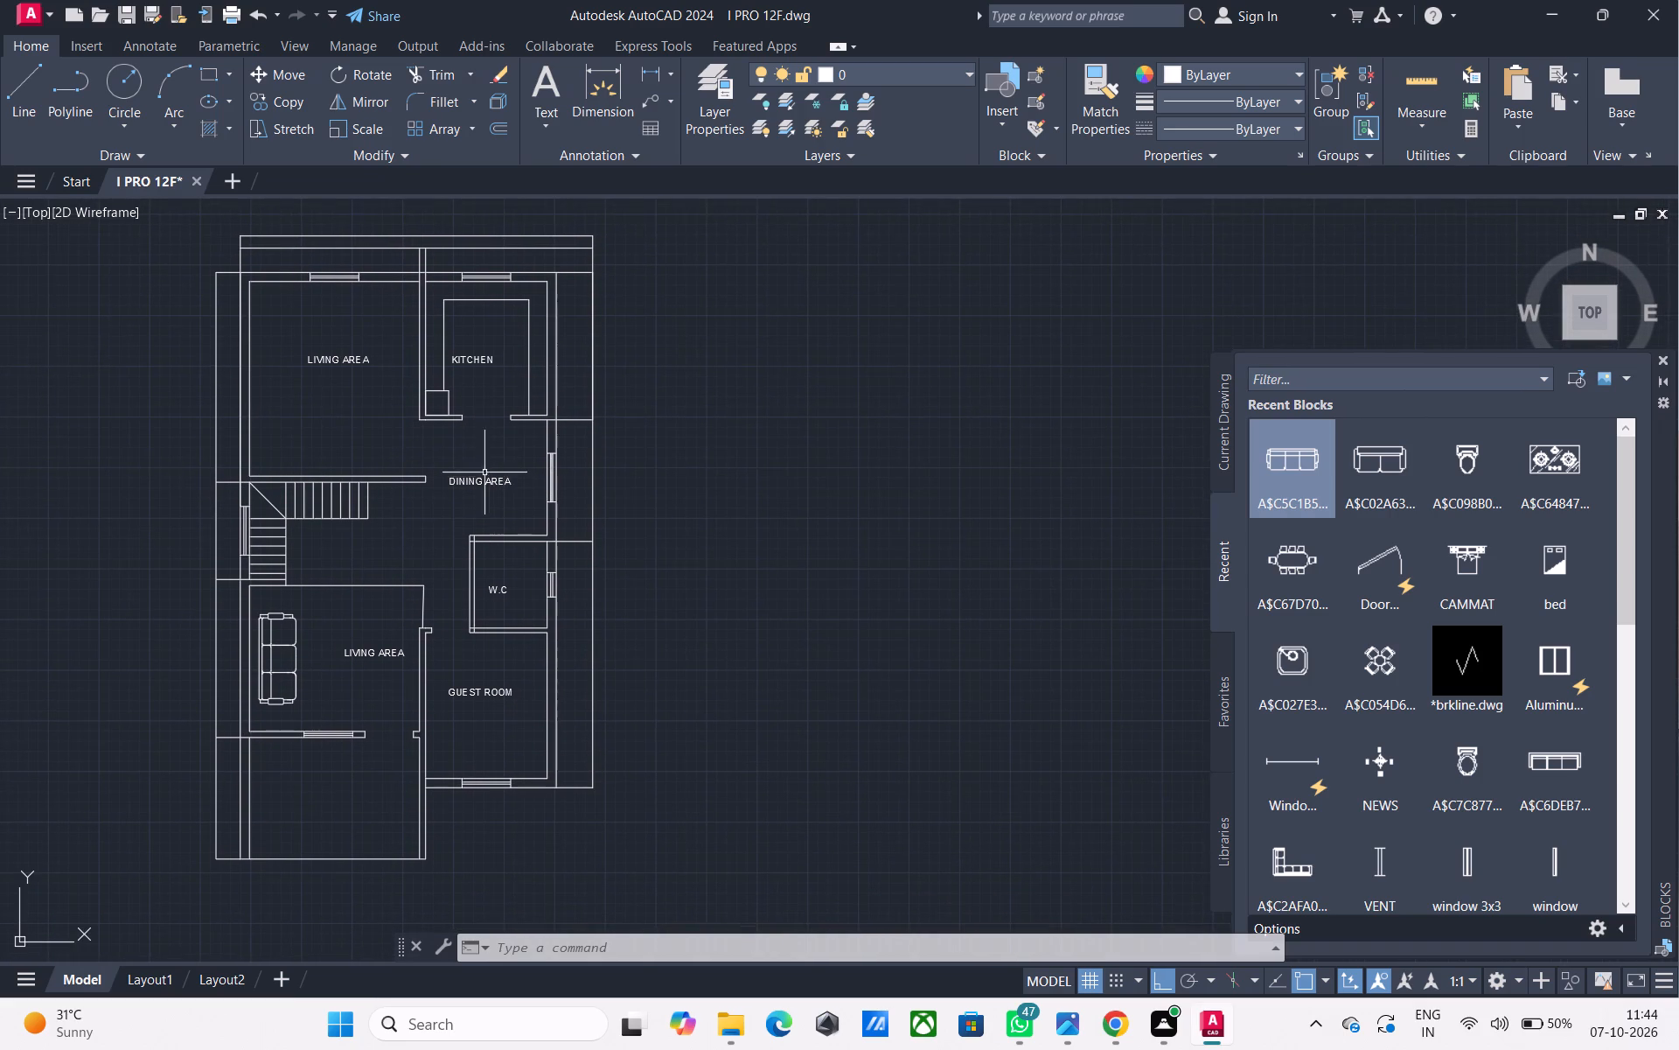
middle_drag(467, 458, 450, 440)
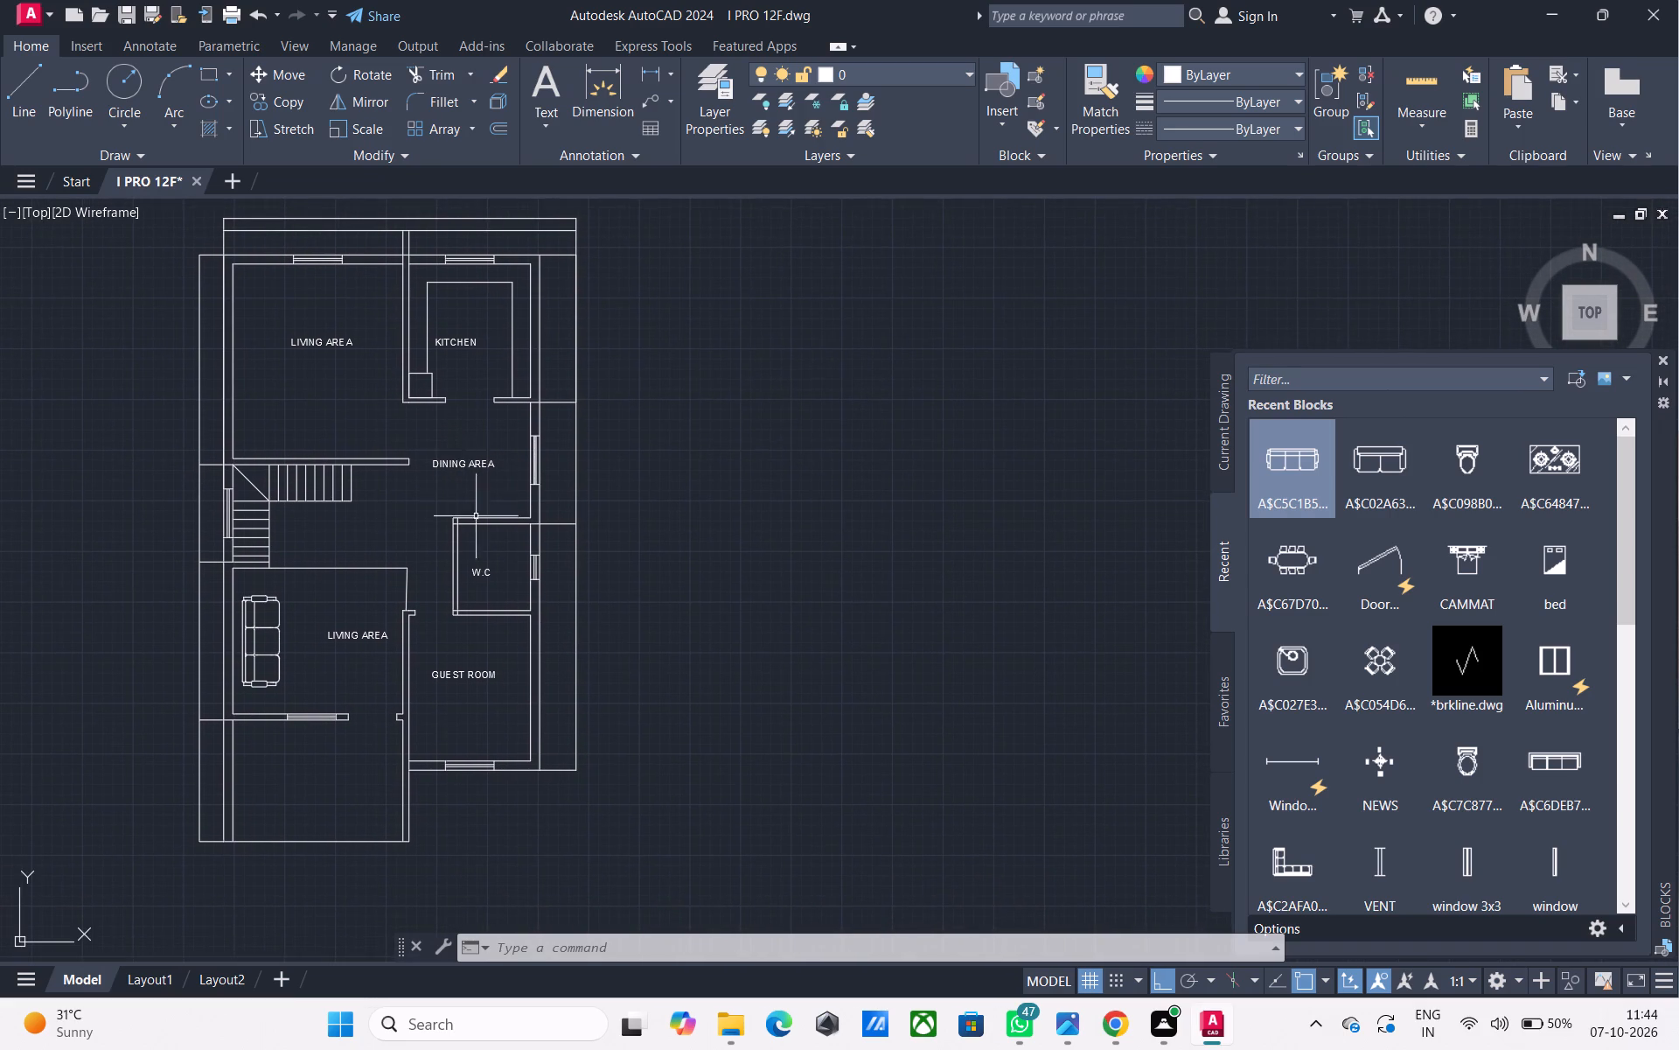
Draw a line from the left outer wall's bottom corner 2' down, across 29' to align with the right margin's outer line, and about 2' up.
middle_drag(477, 577, 448, 451)
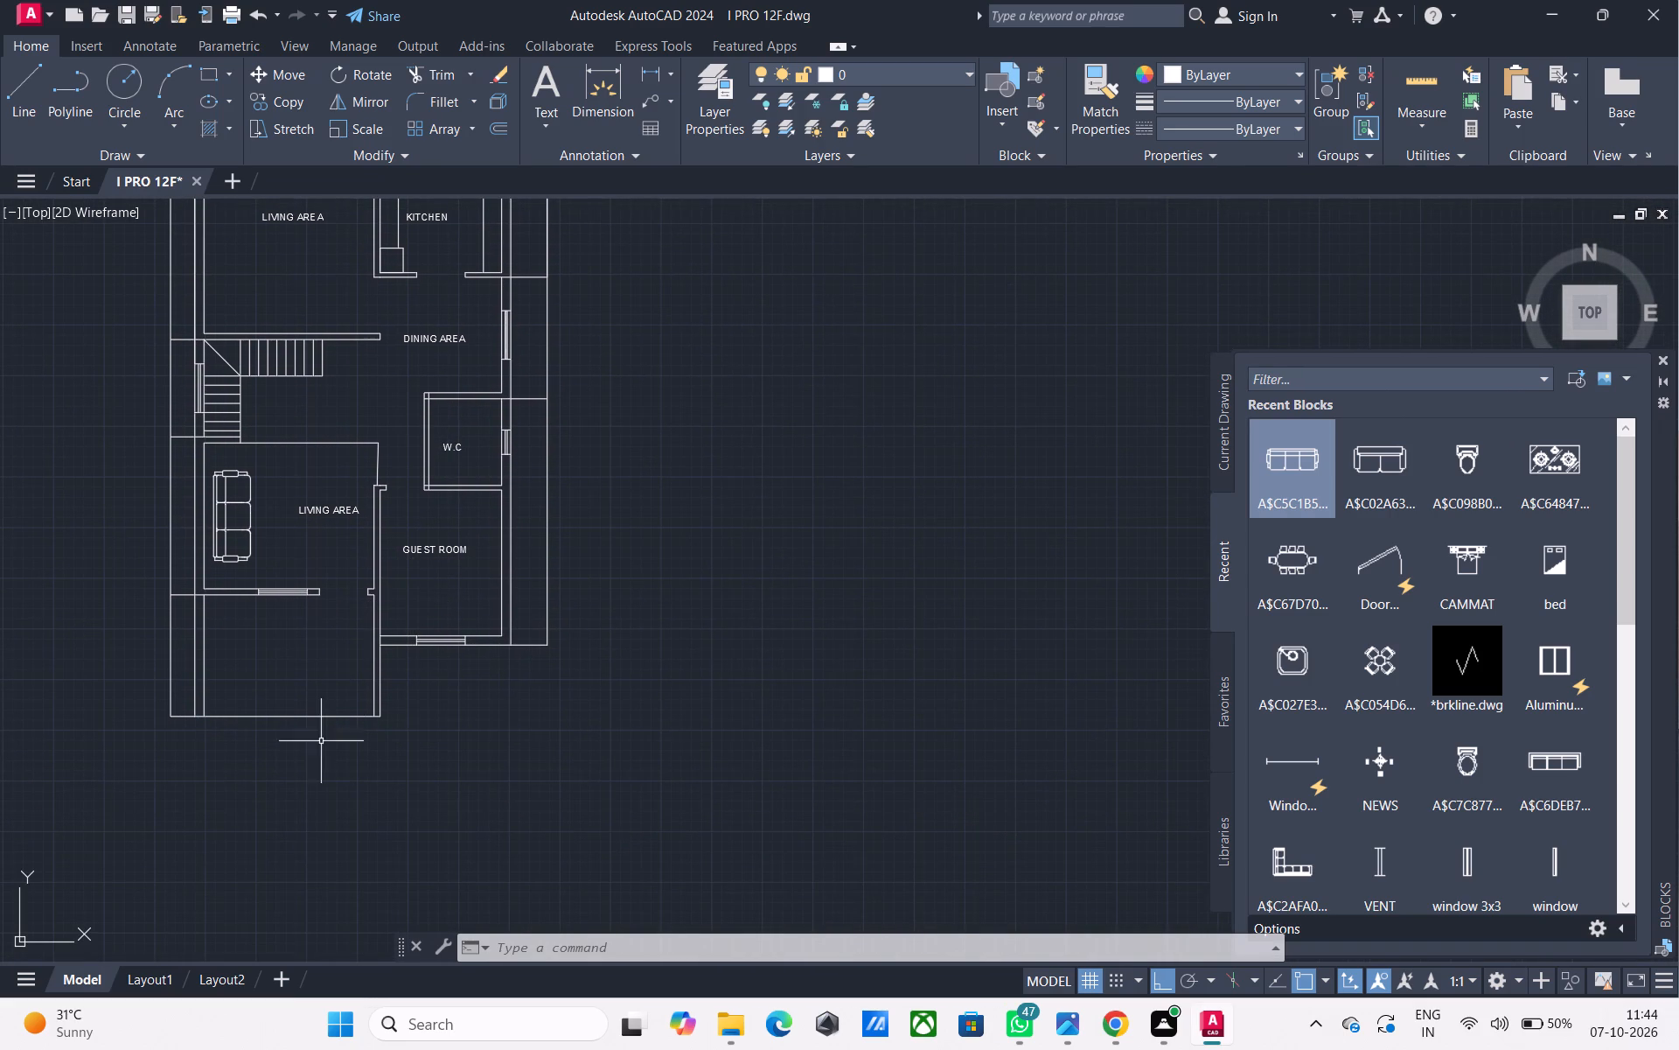
key(l)
key(space)
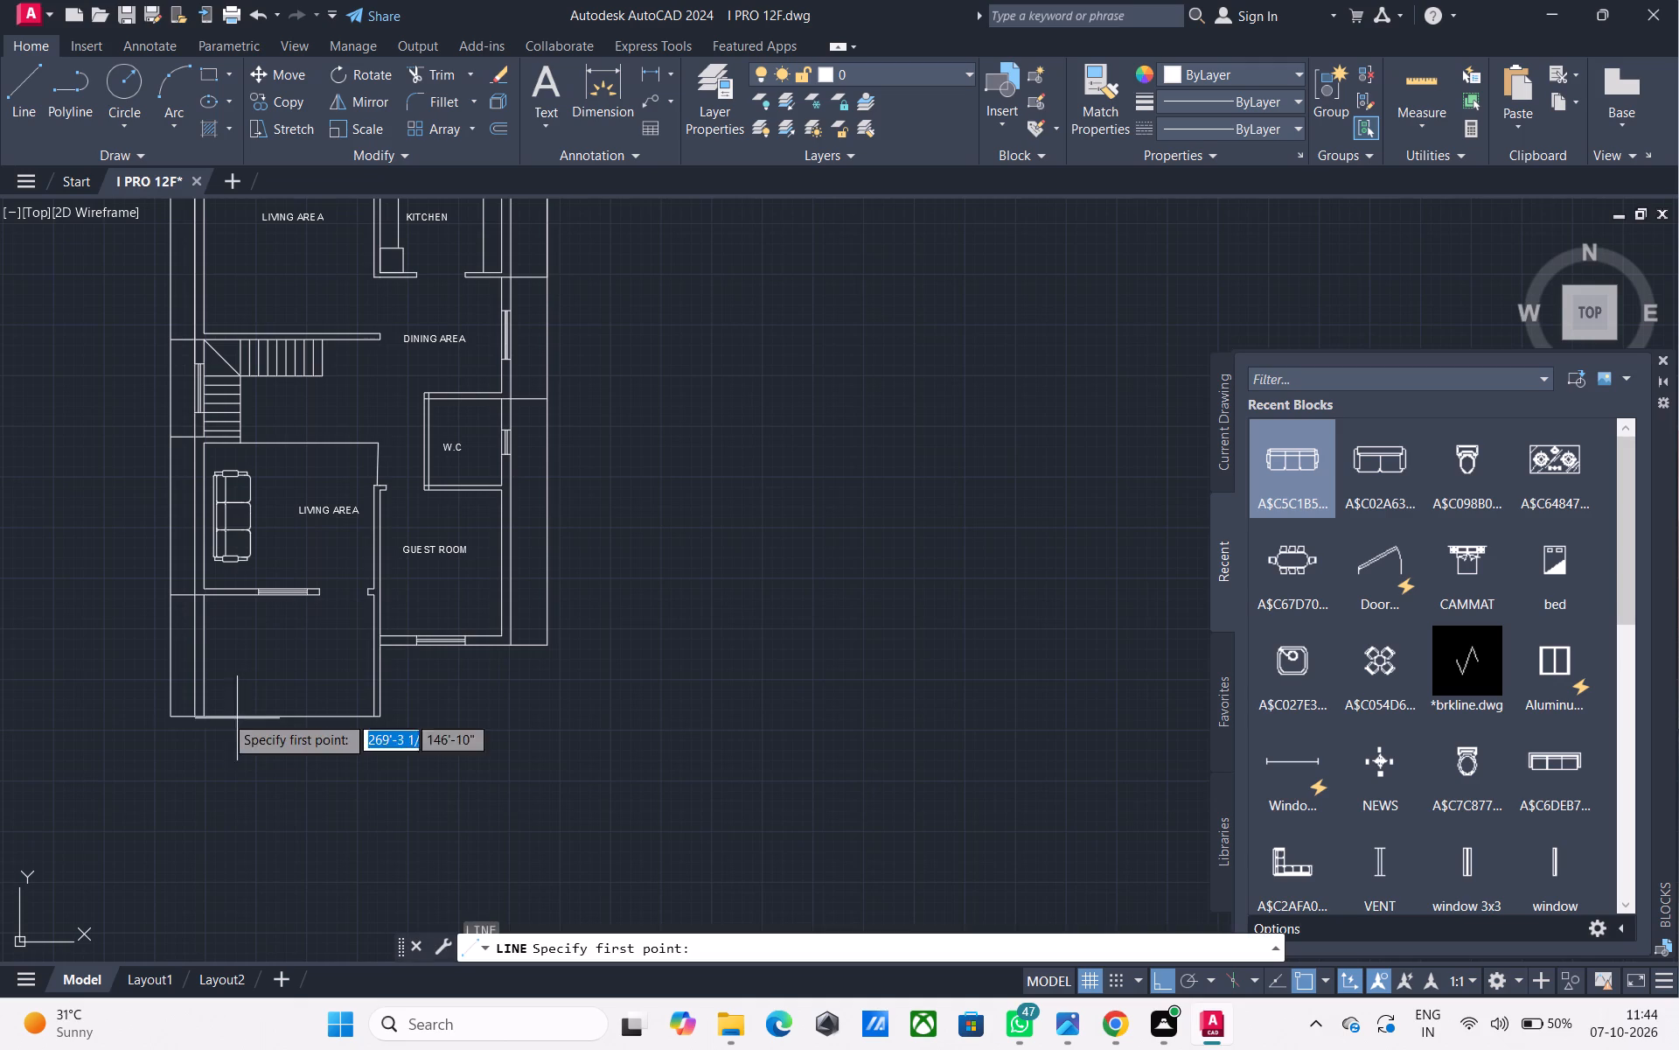
scroll(189, 717, up, 1)
click(192, 716)
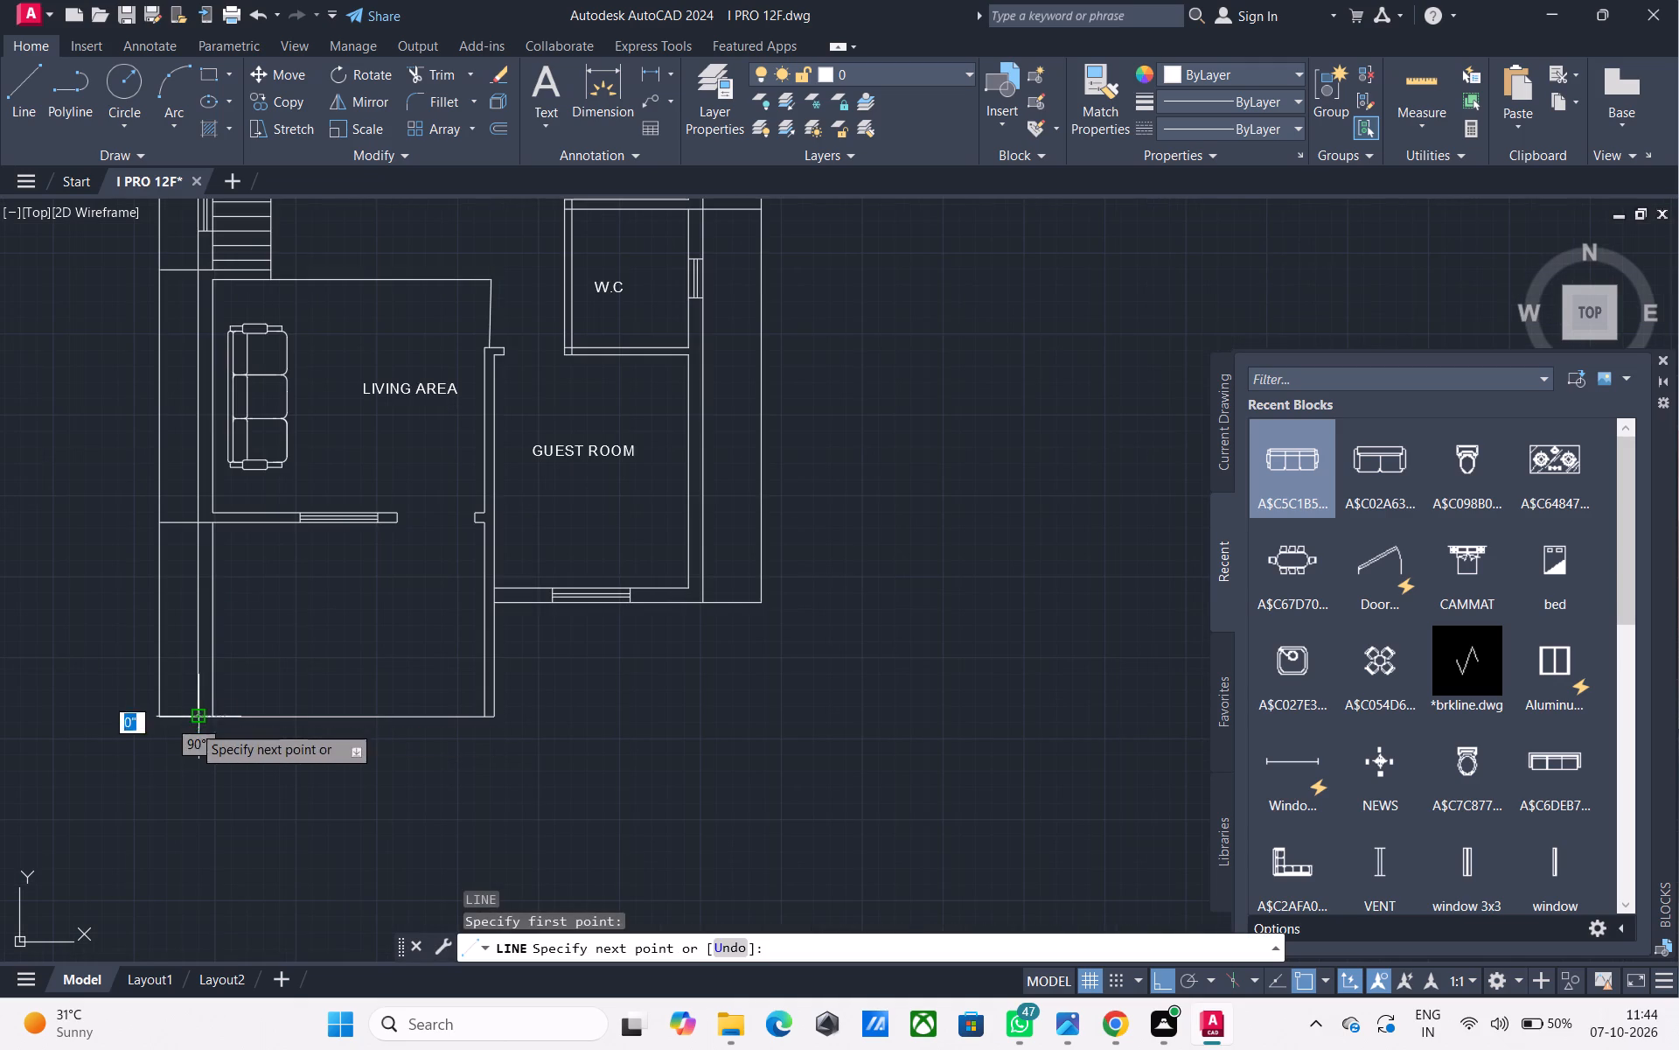
text(2')
key(Return)
scroll(801, 919, up, 1)
scroll(642, 781, down, 1)
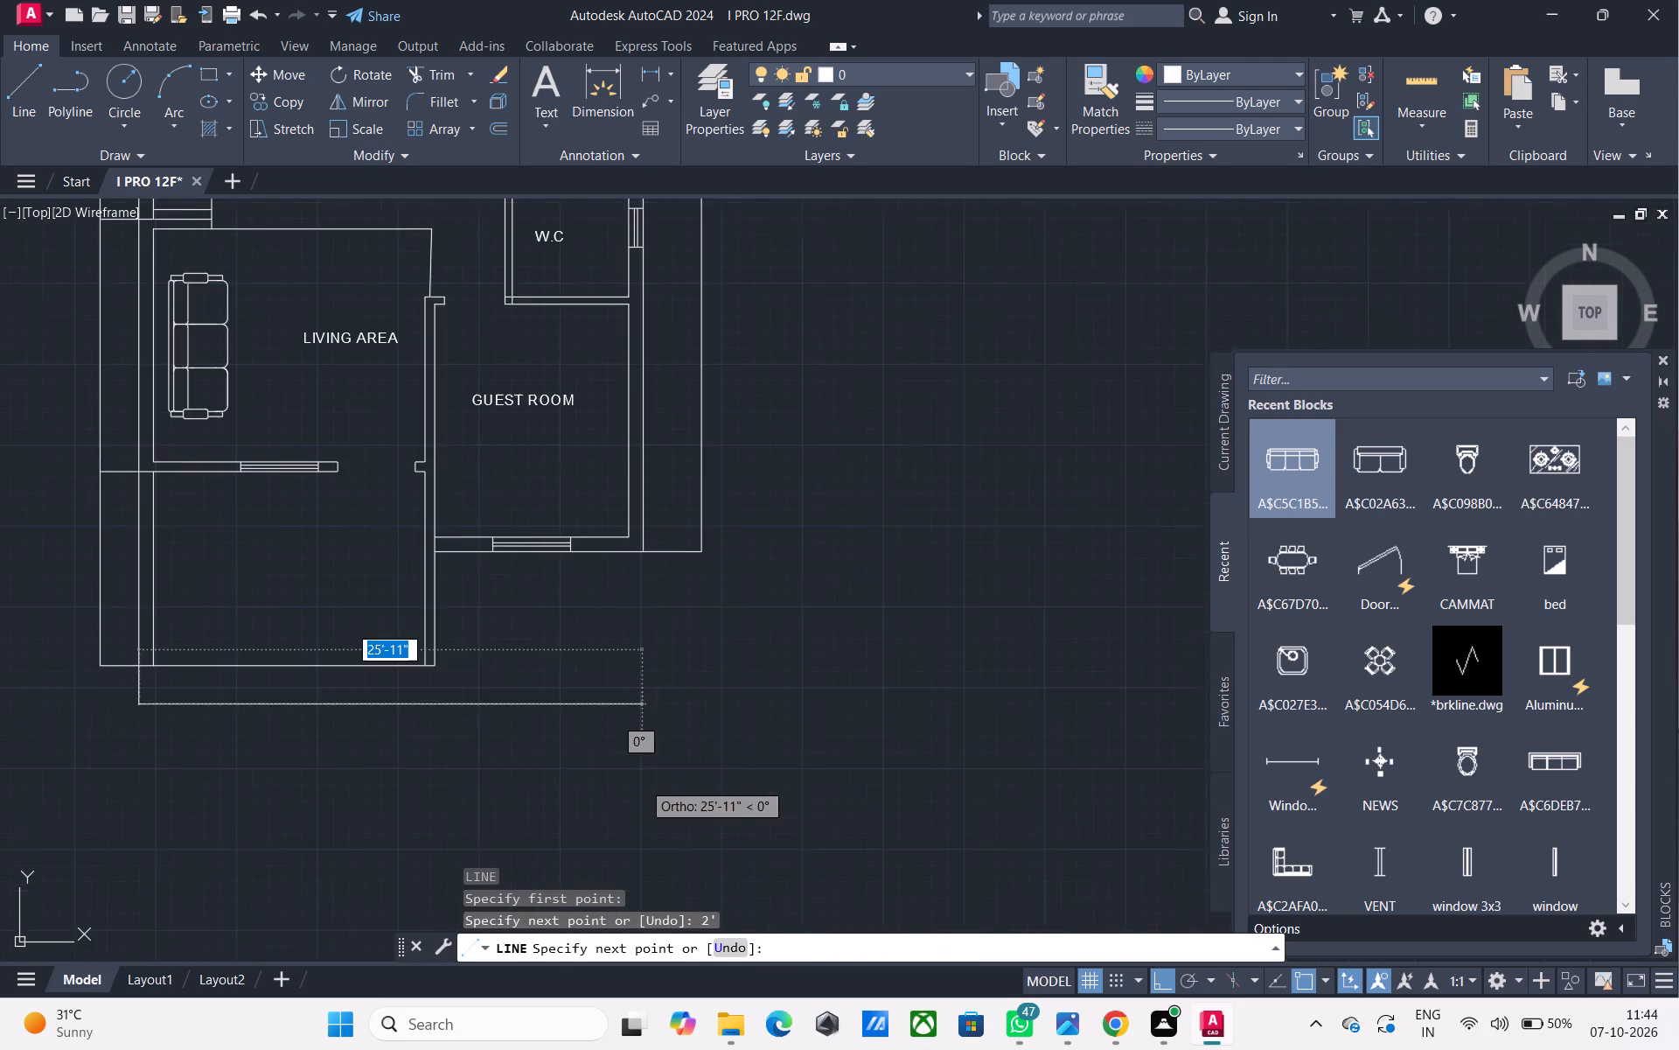
middle_drag(642, 781, 716, 789)
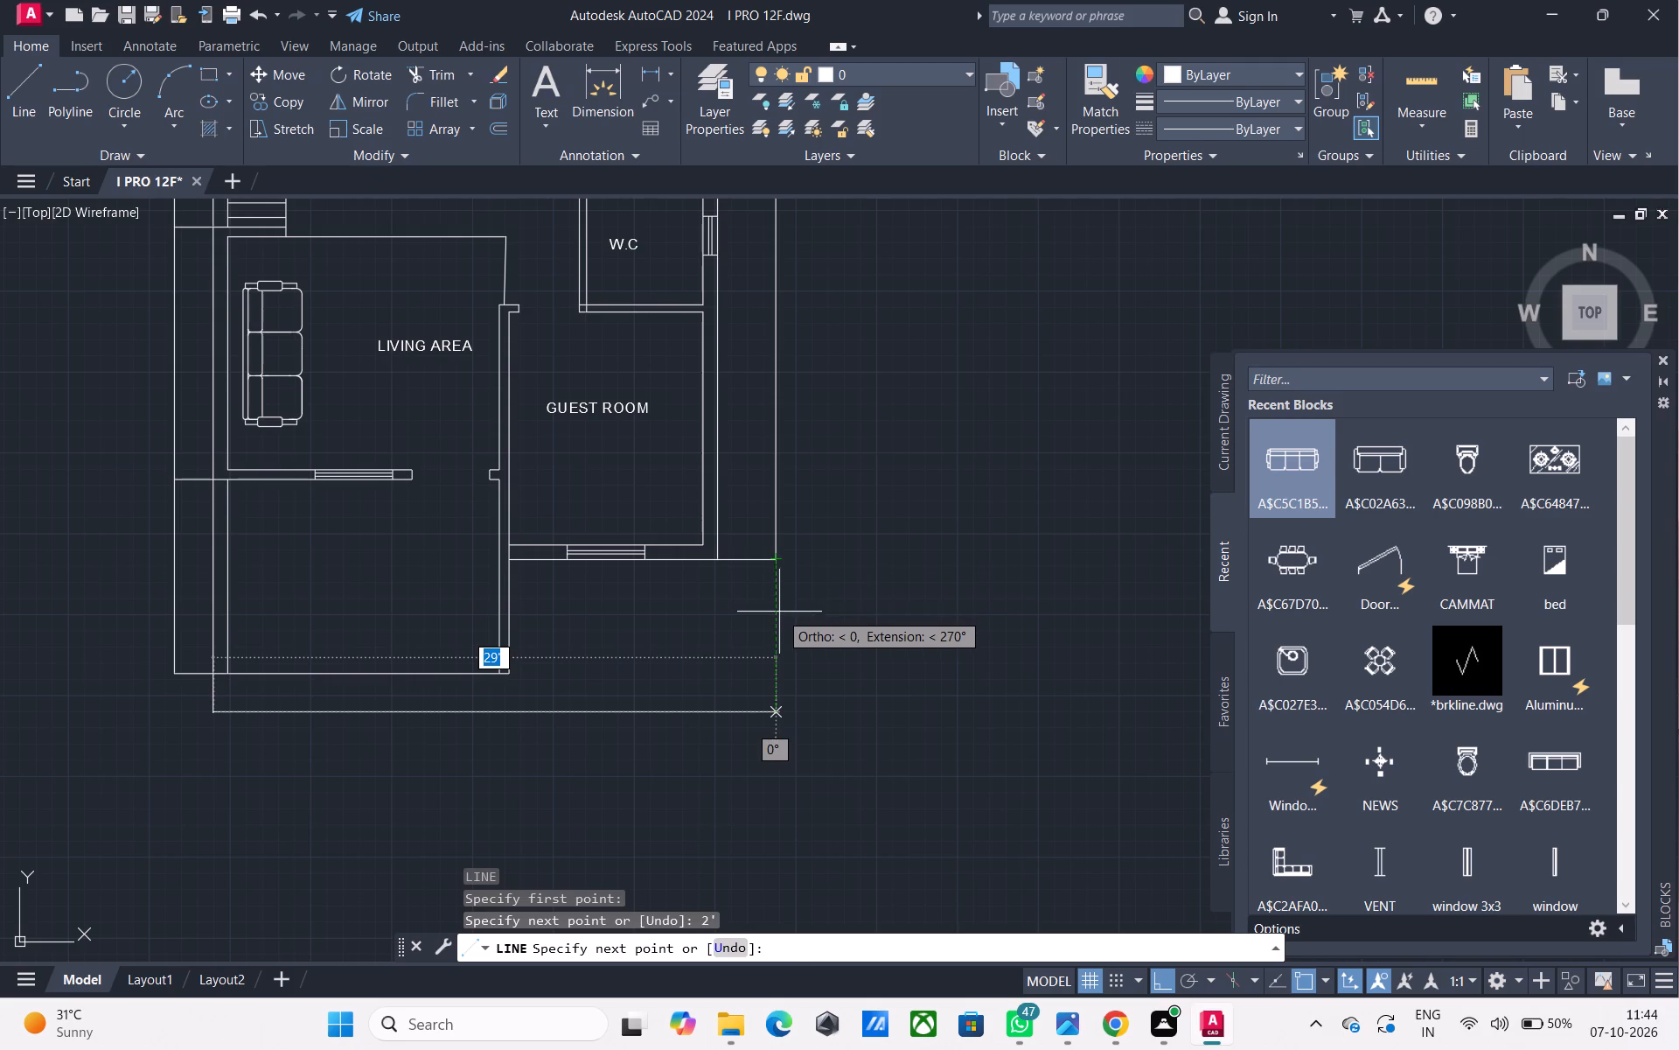
click(778, 616)
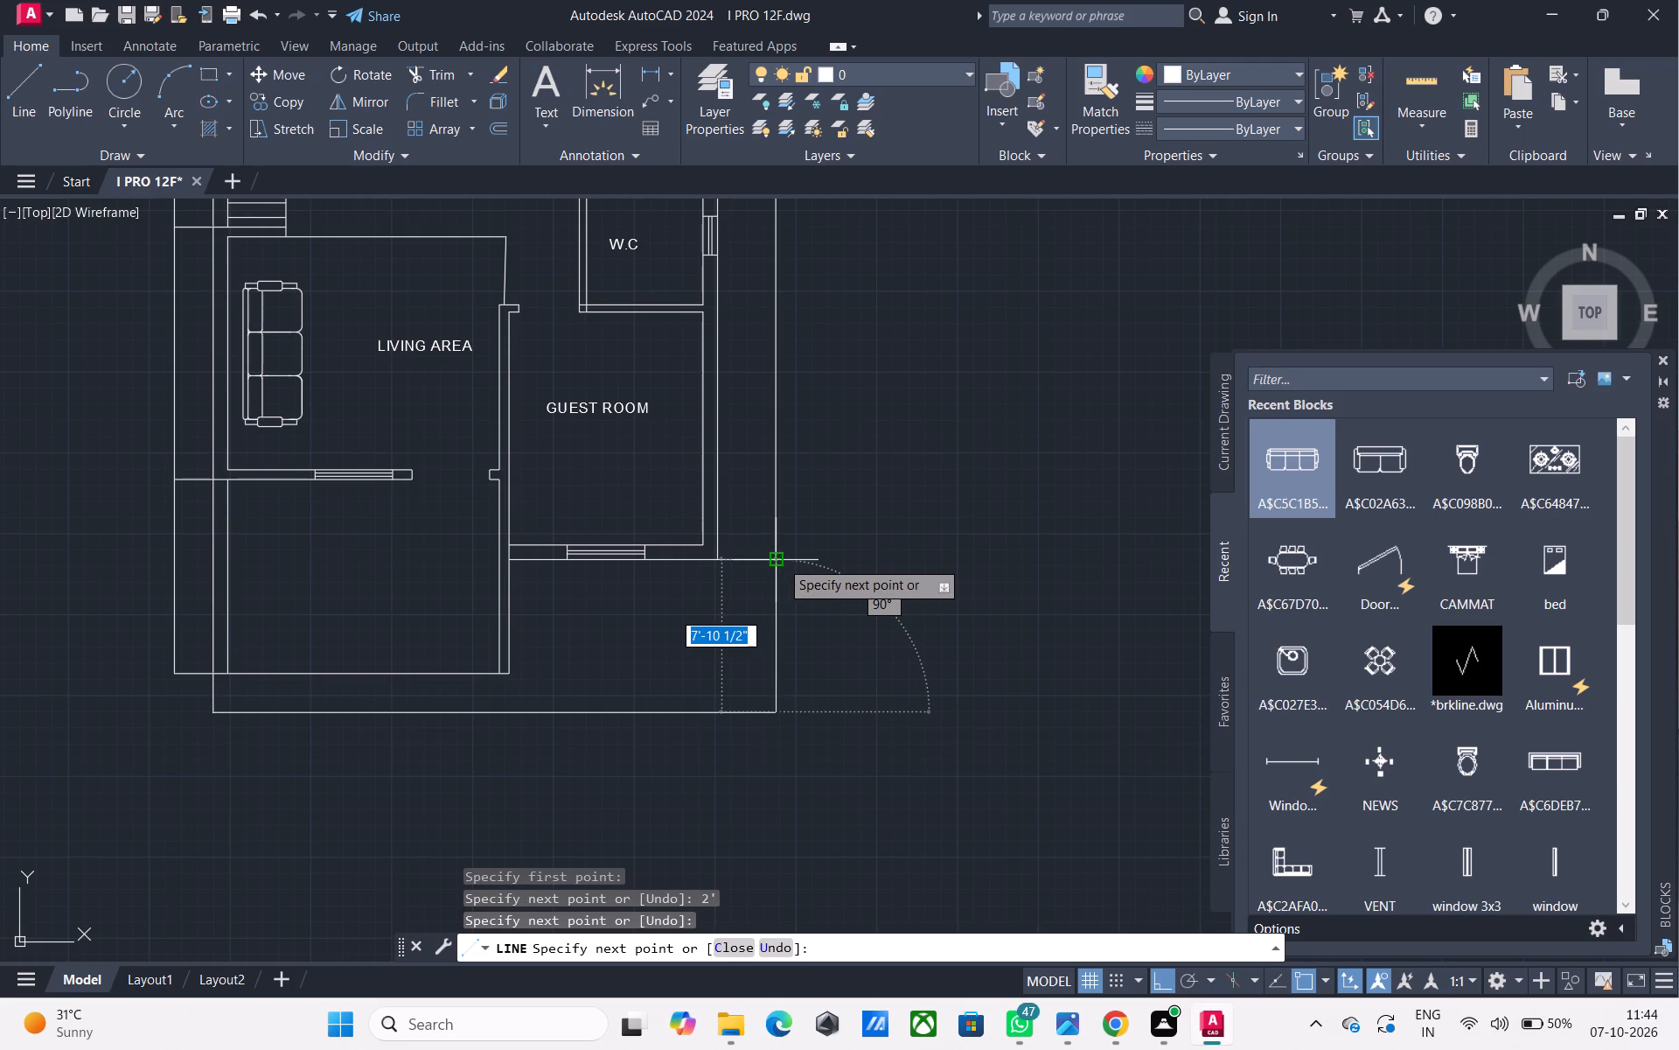
click(773, 673)
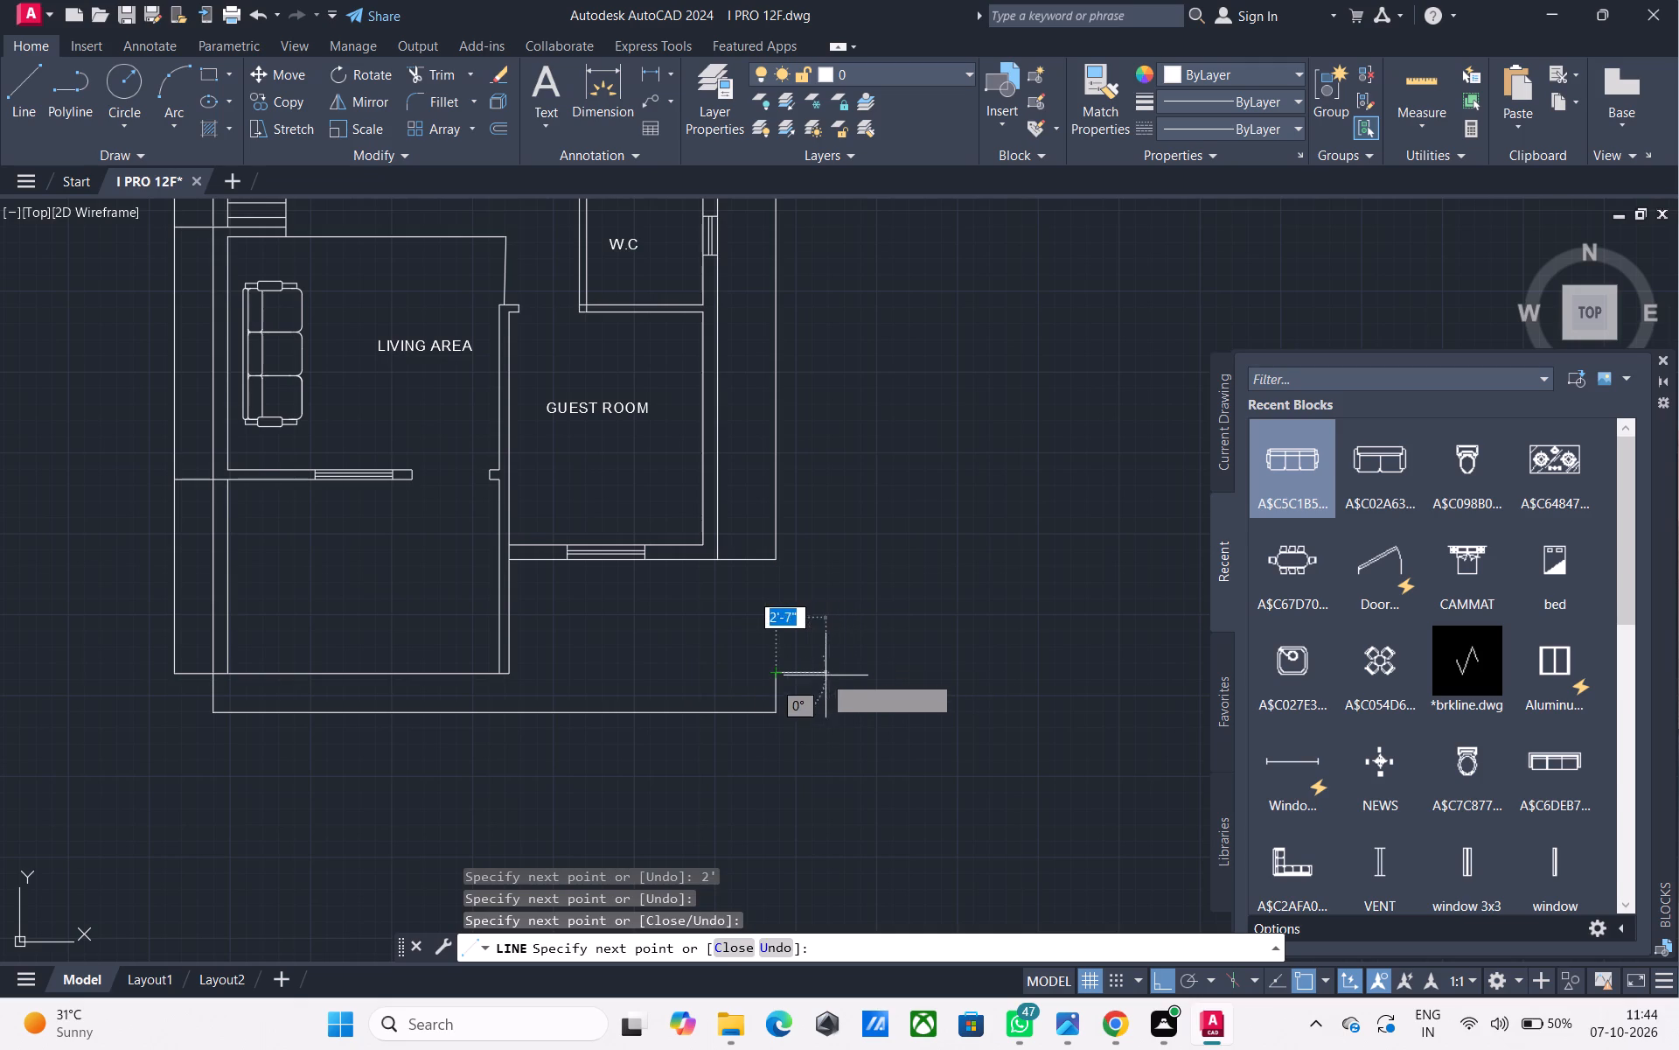
key(Escape)
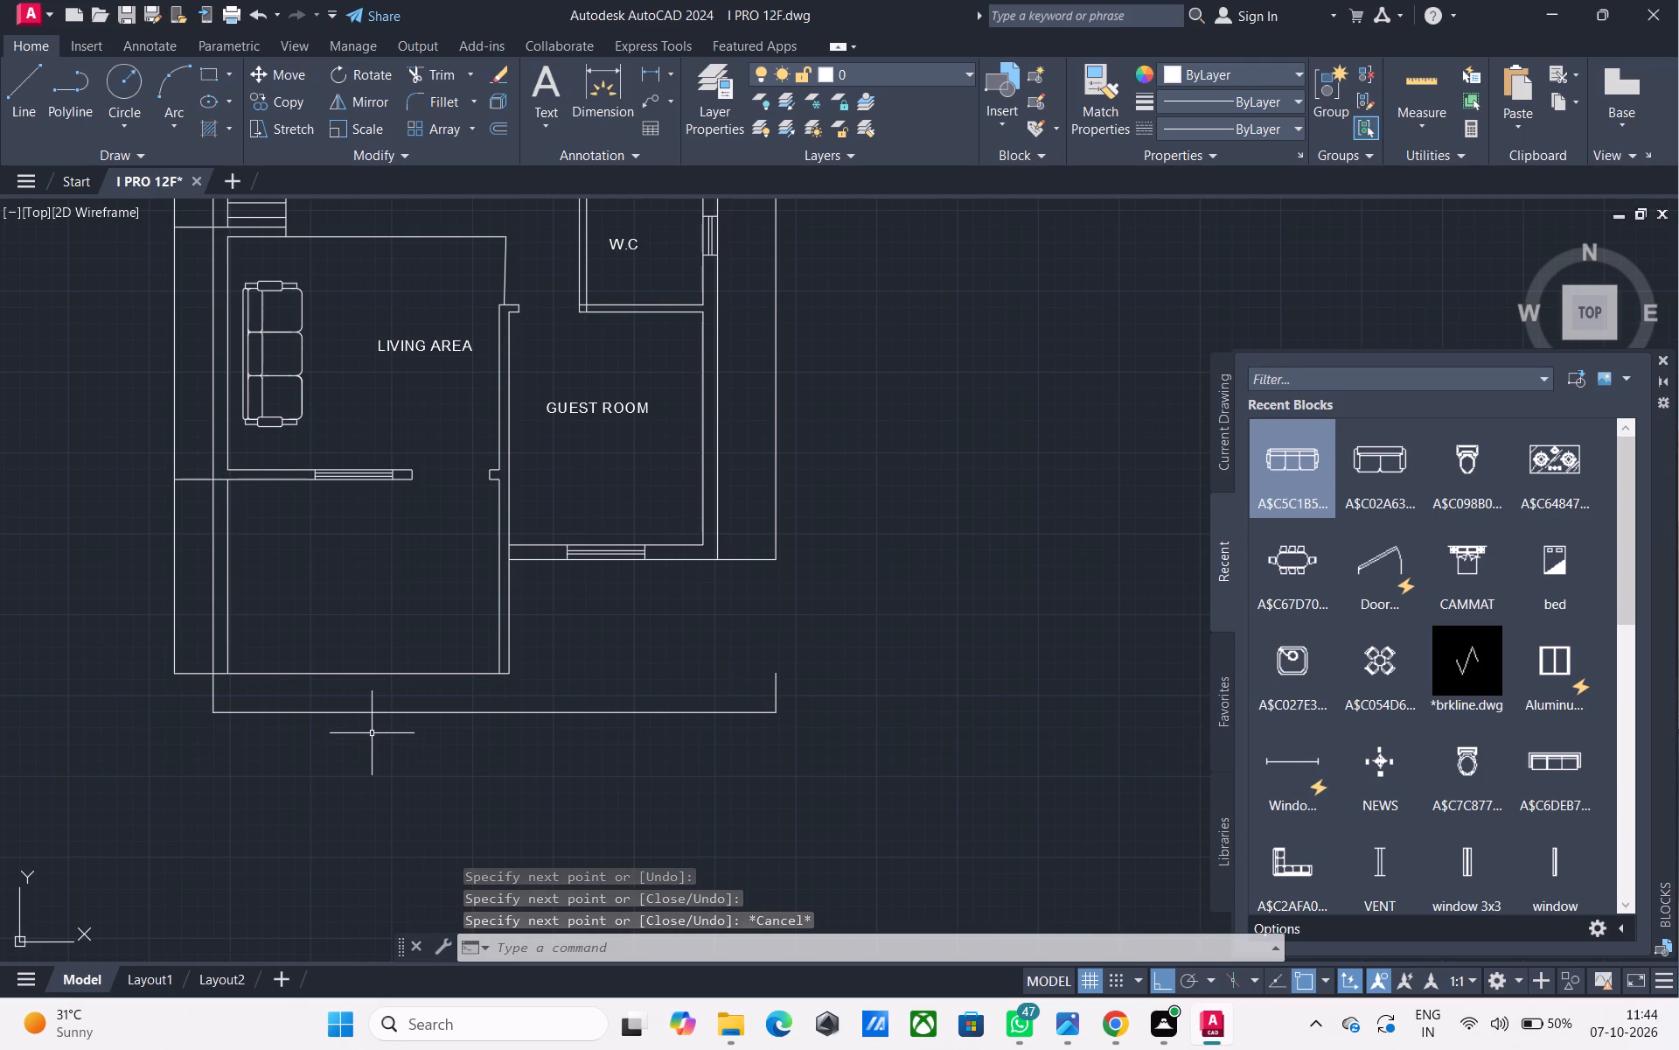
Extend both lines of the wall beside the bottom-left room down to the new bottom line.
key(e)
text(X)
key(space)
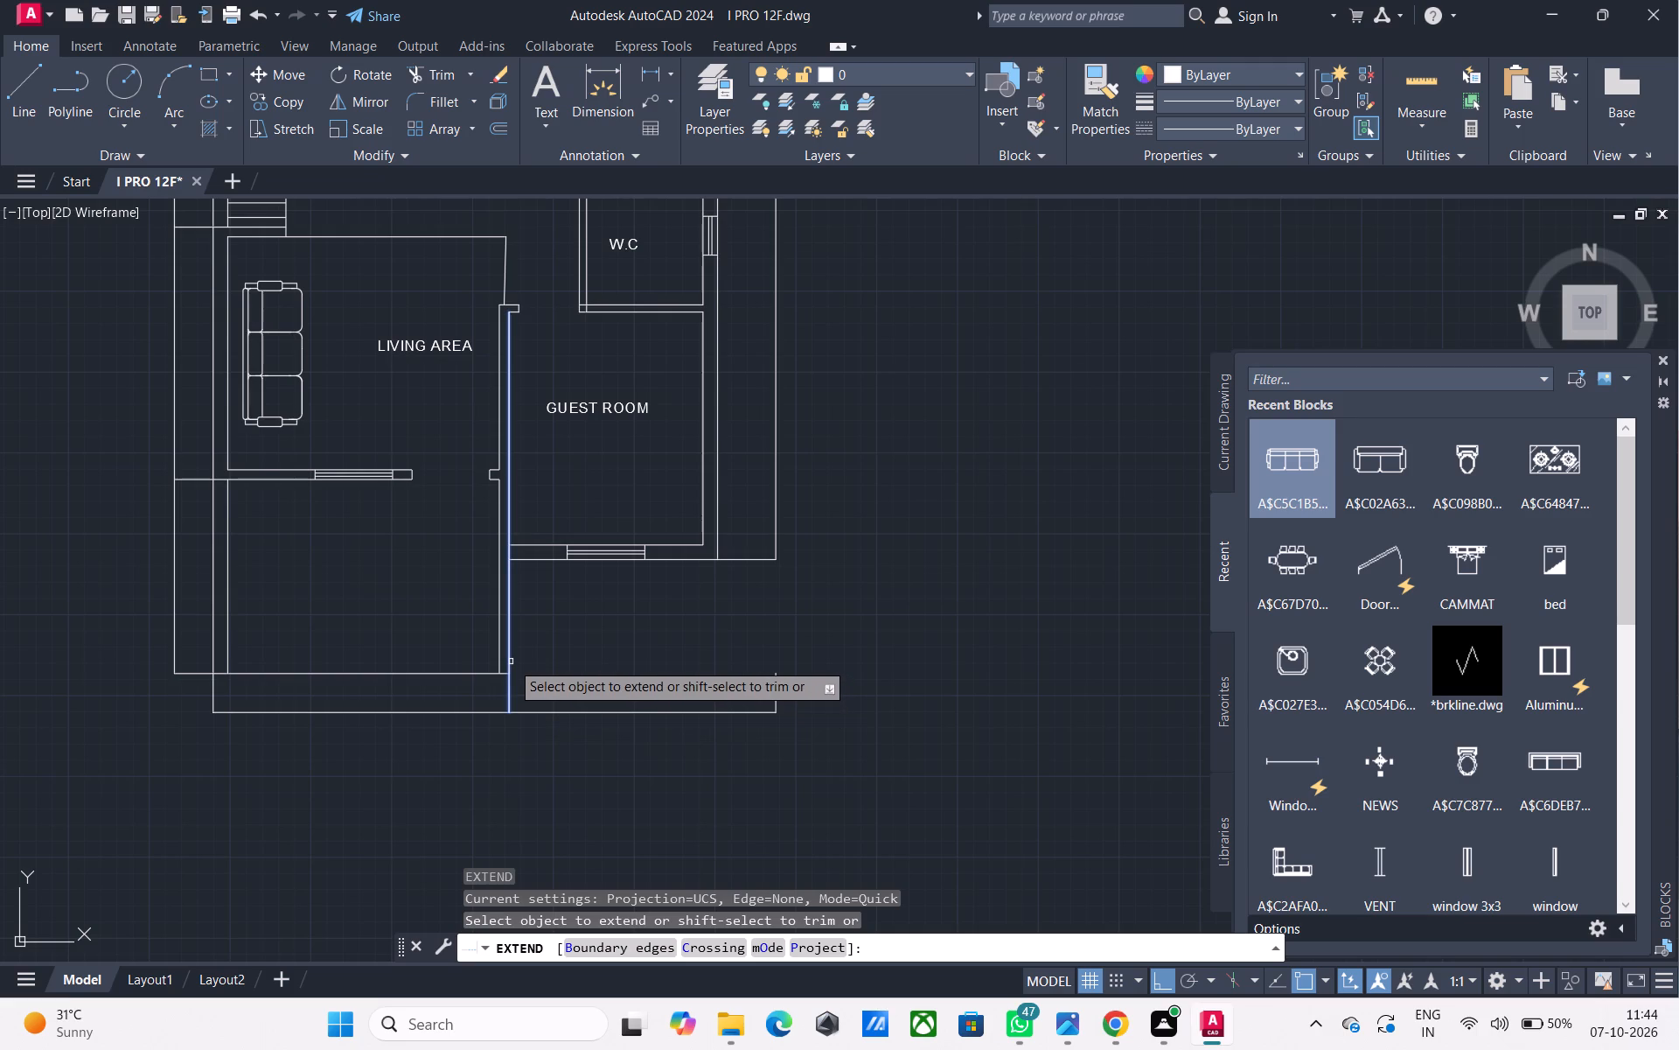
click(511, 661)
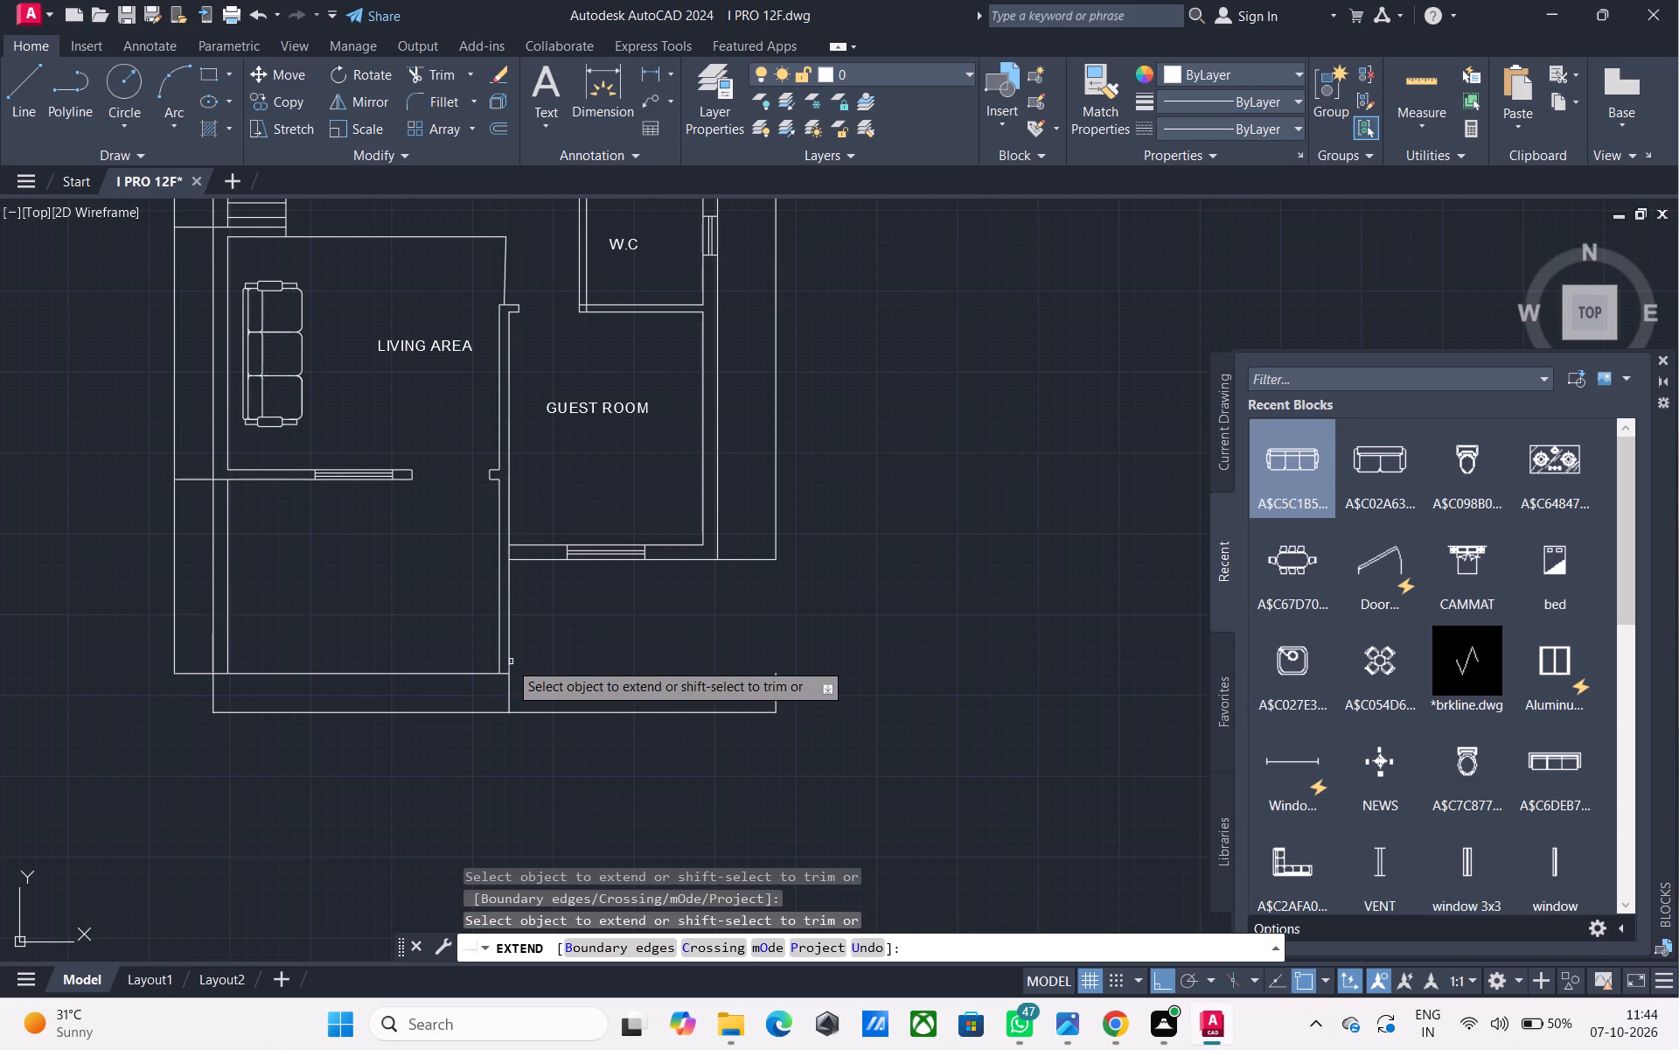
click(499, 665)
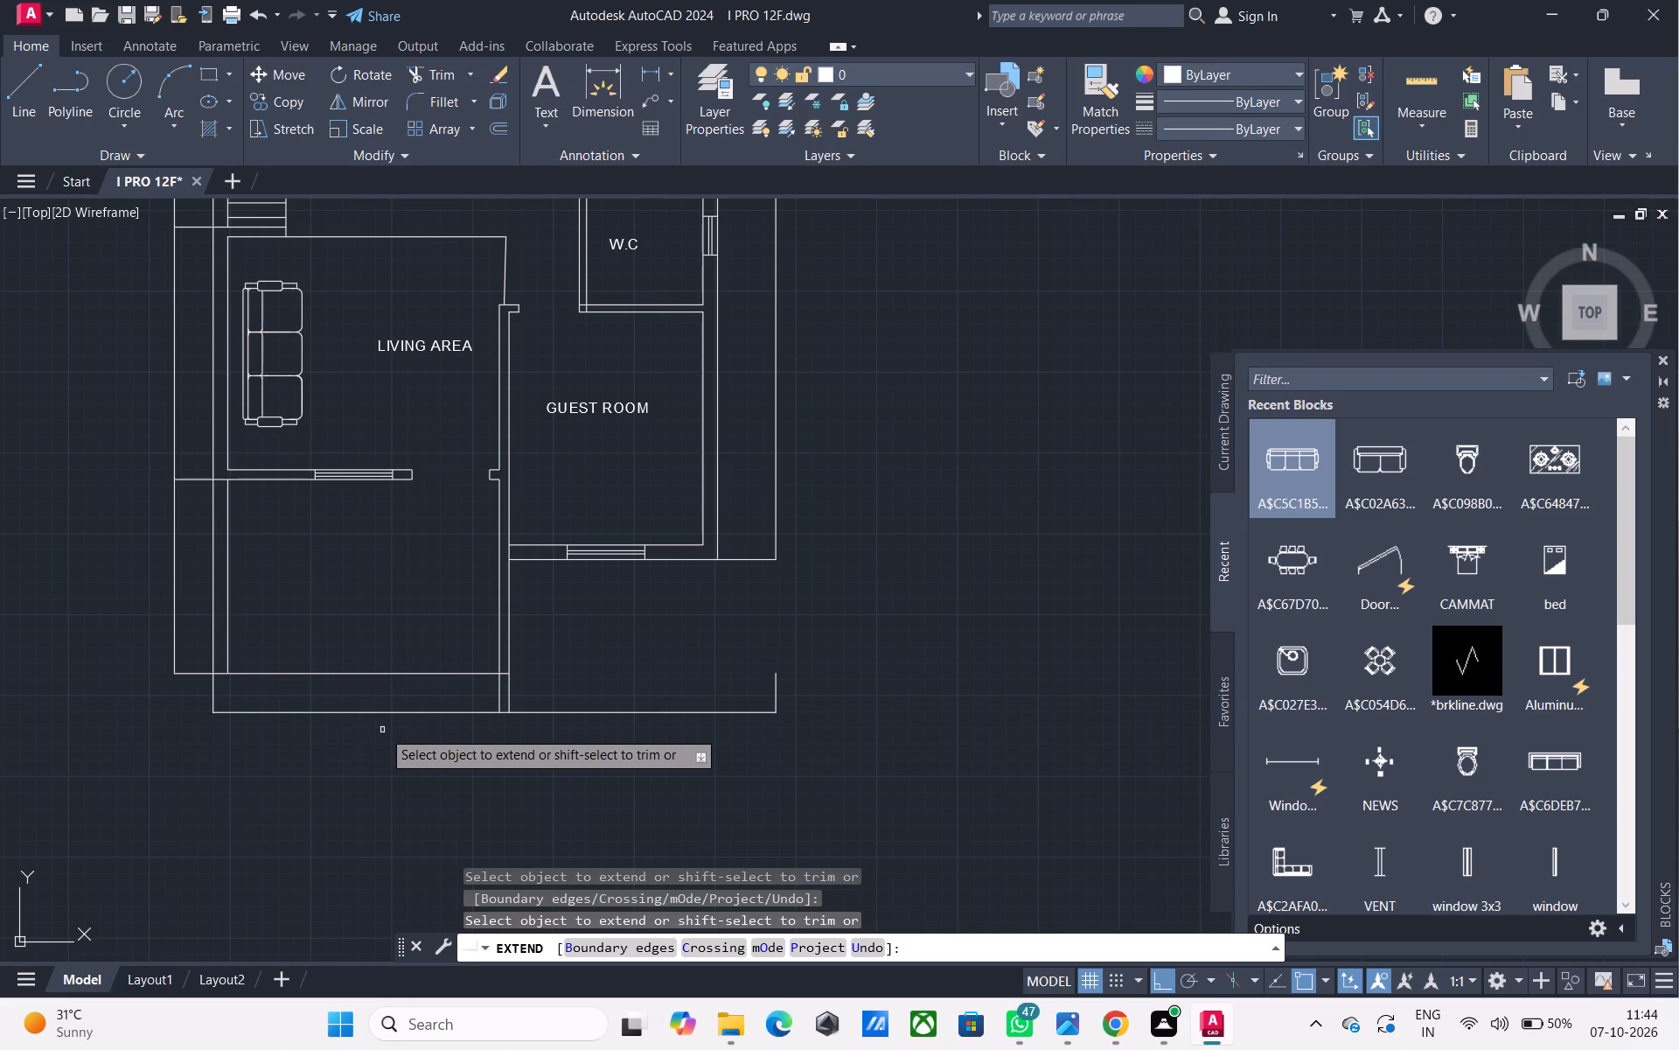
key(Escape)
Offset the new bottom line 1' downward.
text(O)
key(space)
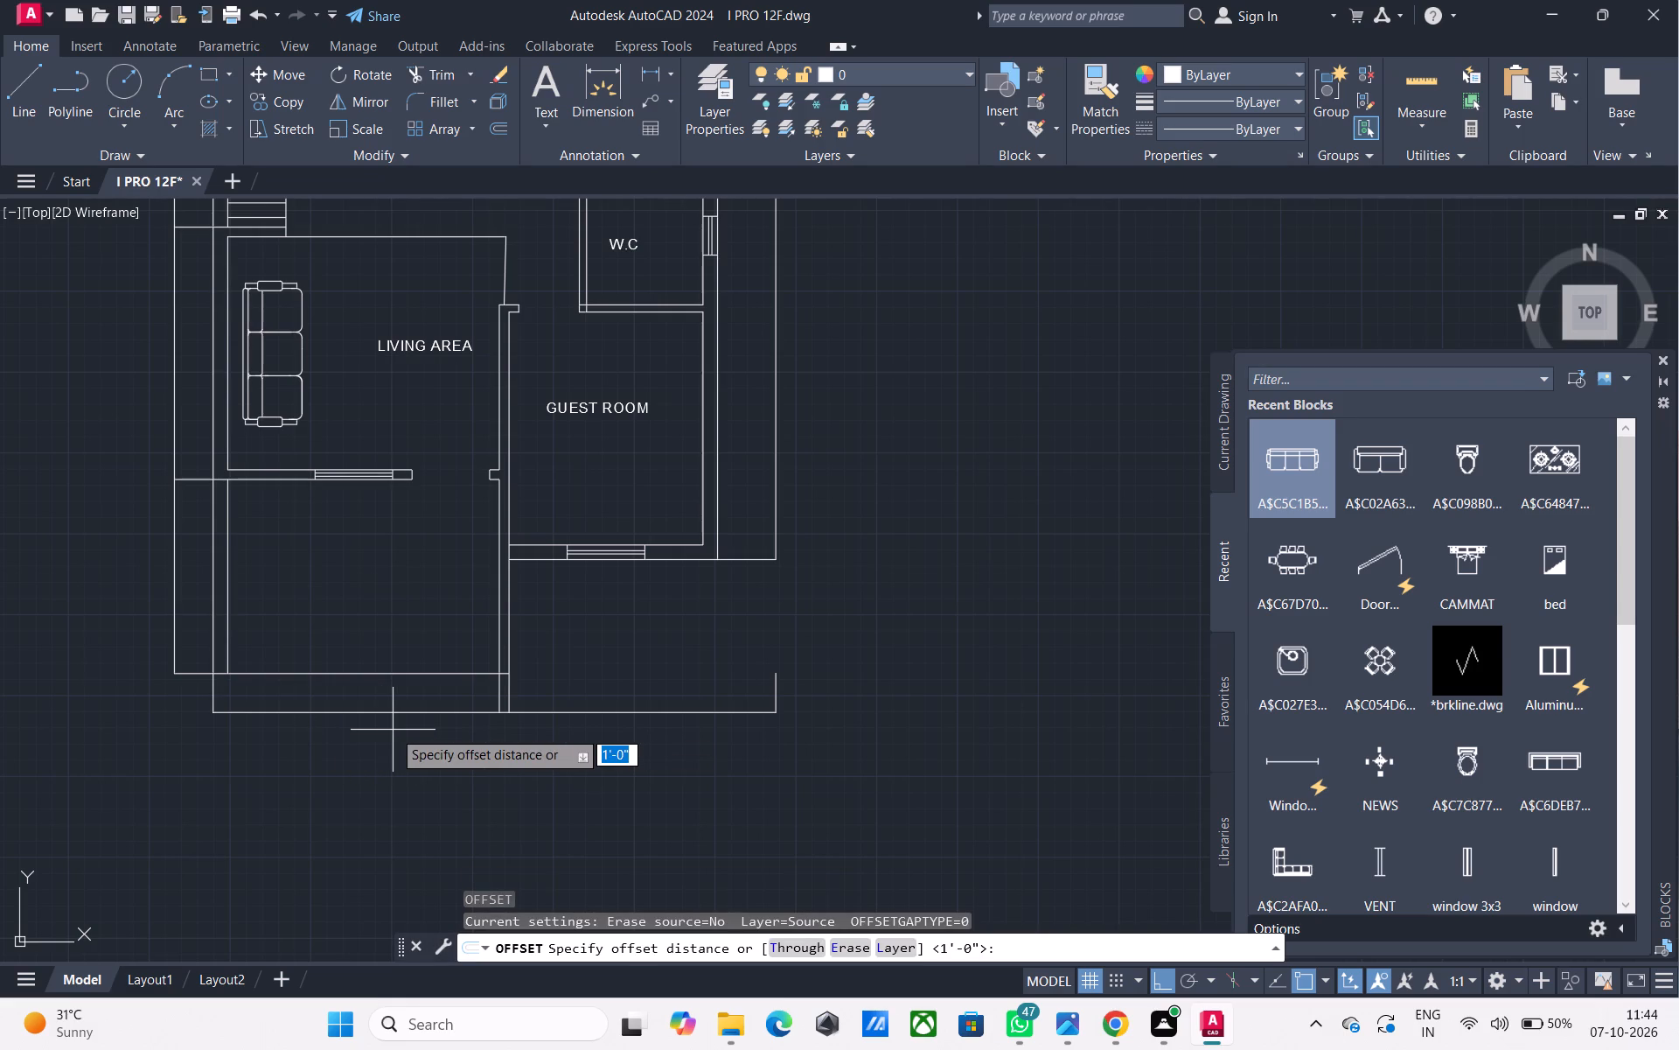
text(1')
key(Return)
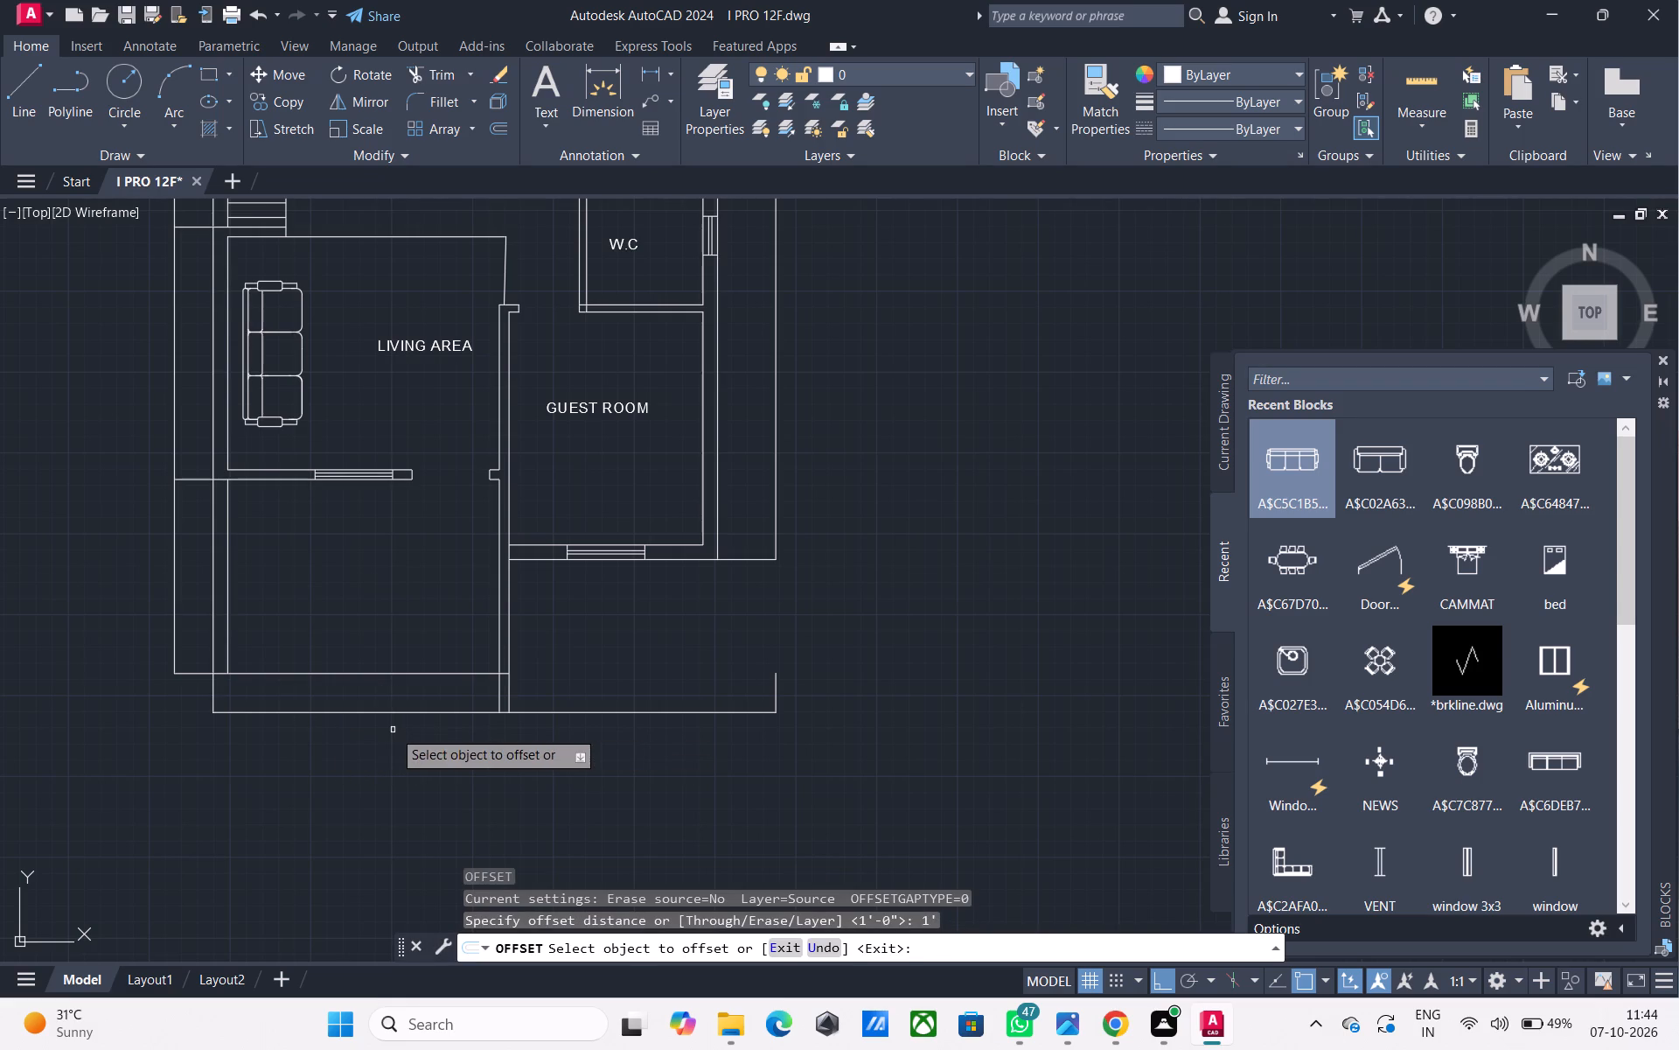
click(441, 712)
click(415, 793)
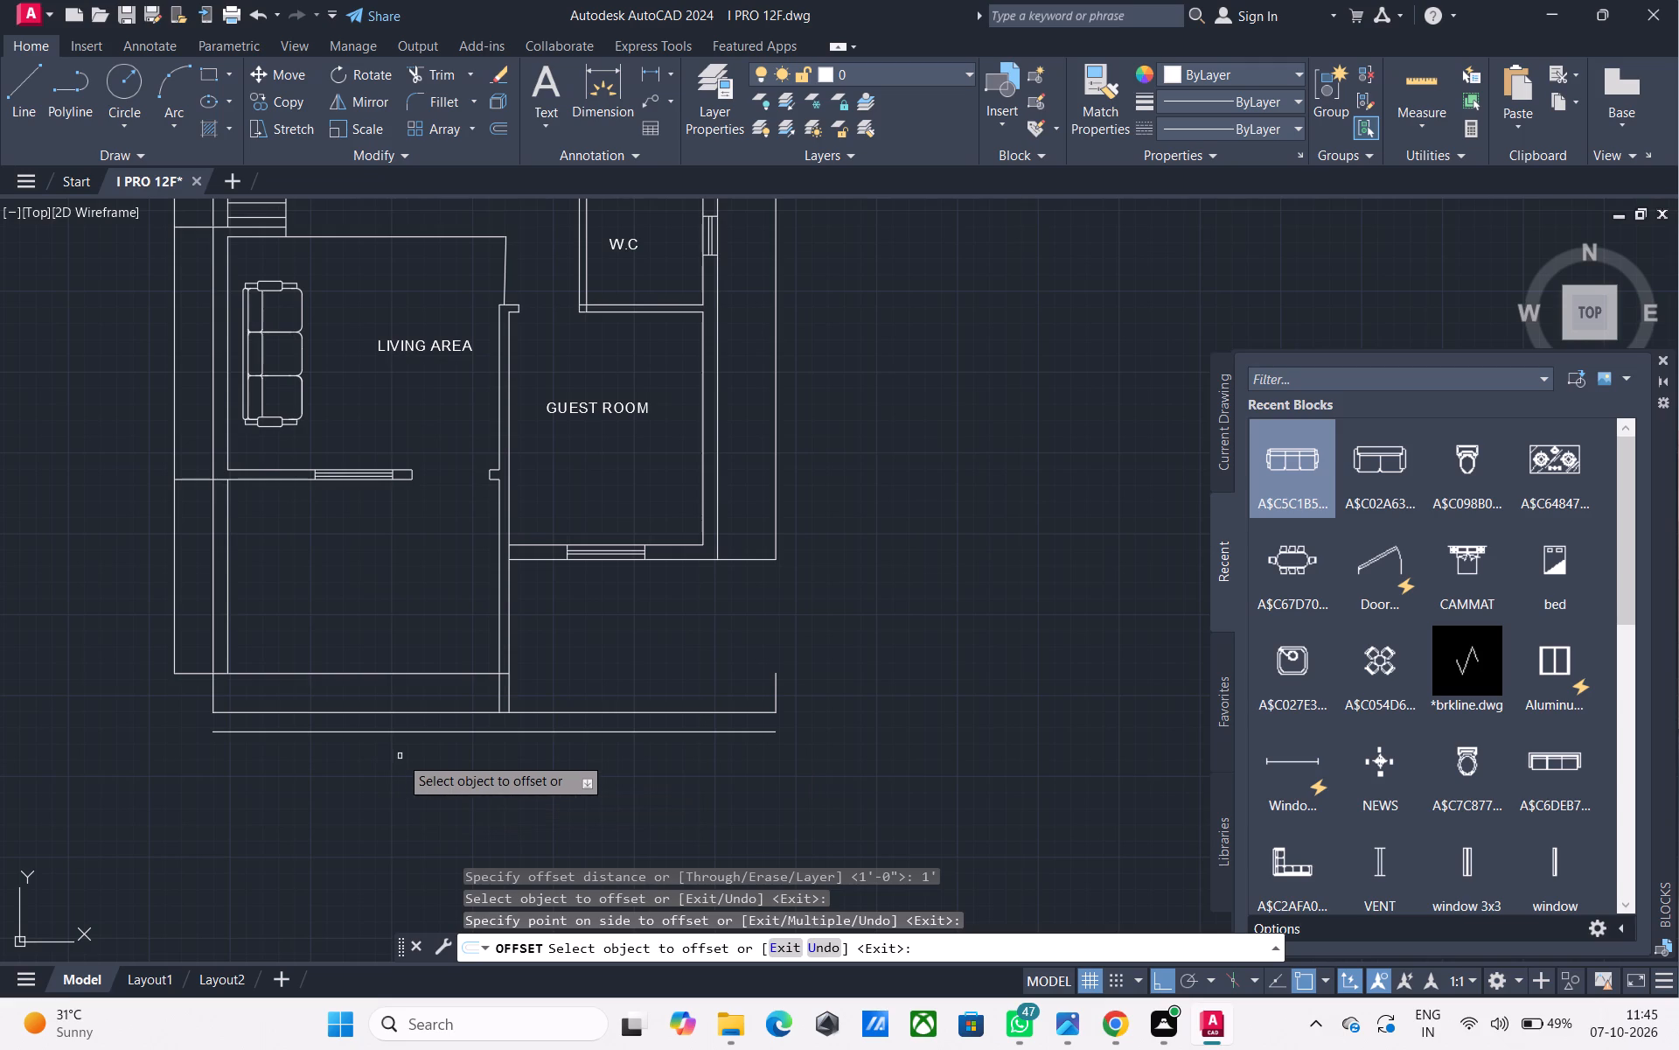
key(Escape)
Extend the left outer wall's vertical line down to the offset bottom line.
text(EX)
key(space)
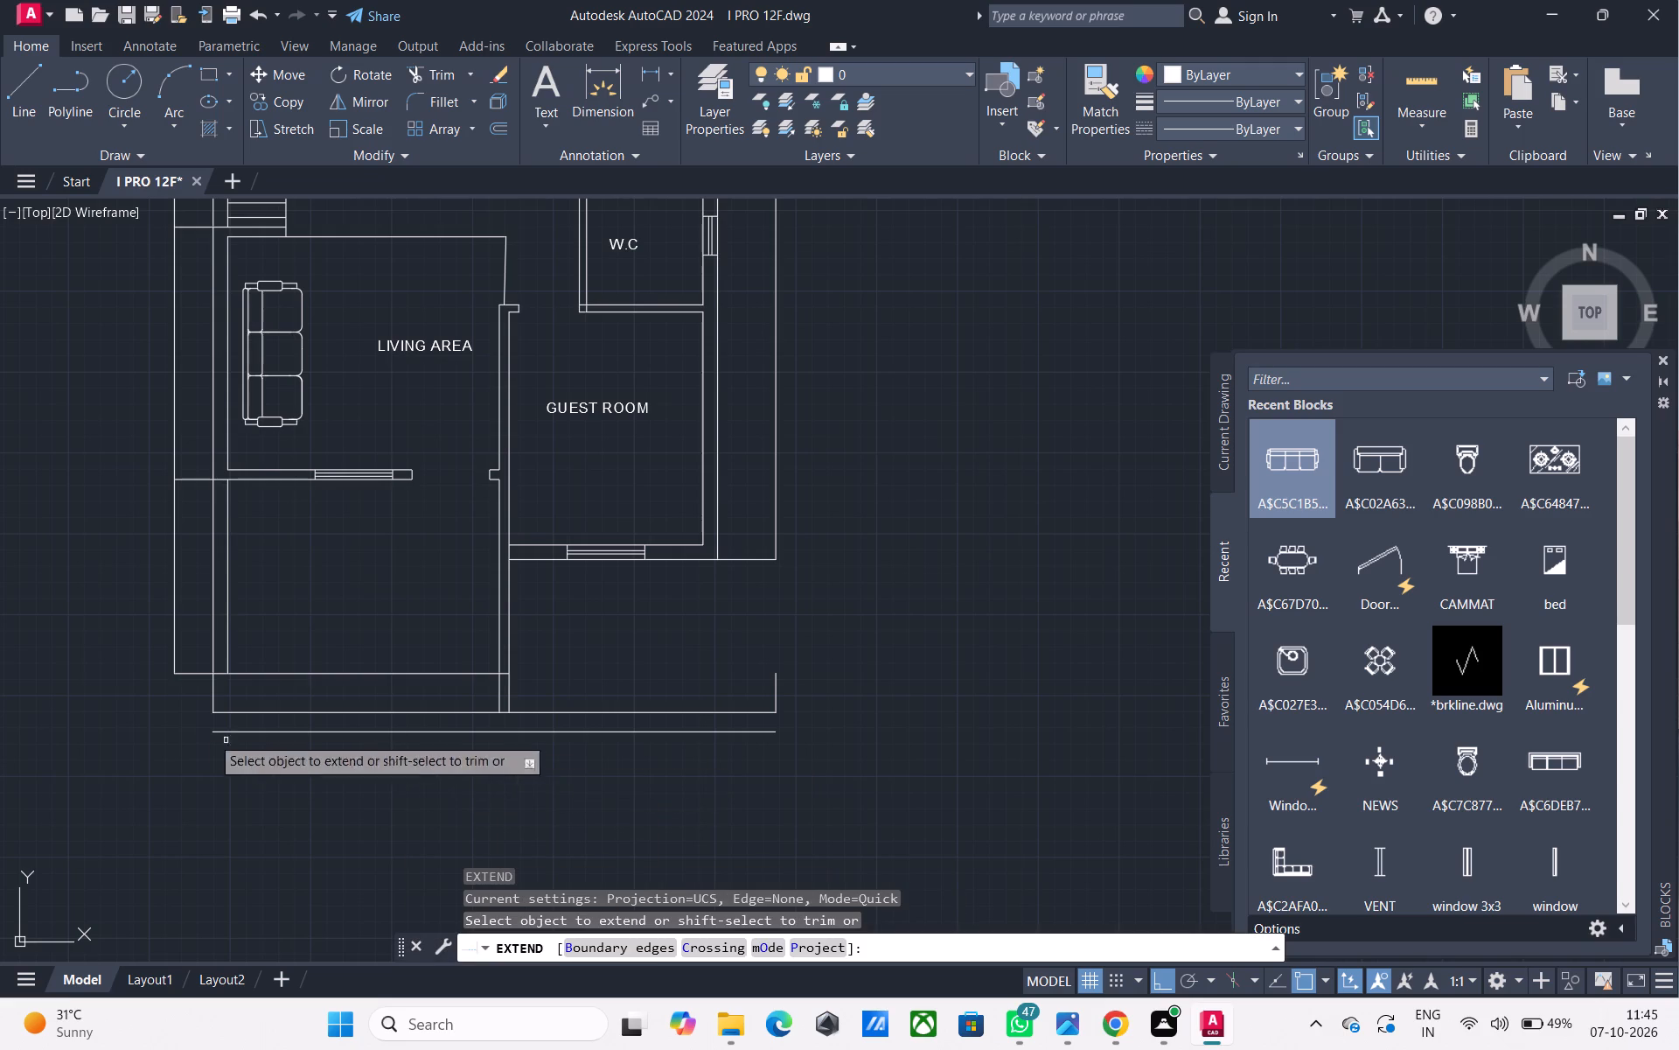
click(213, 694)
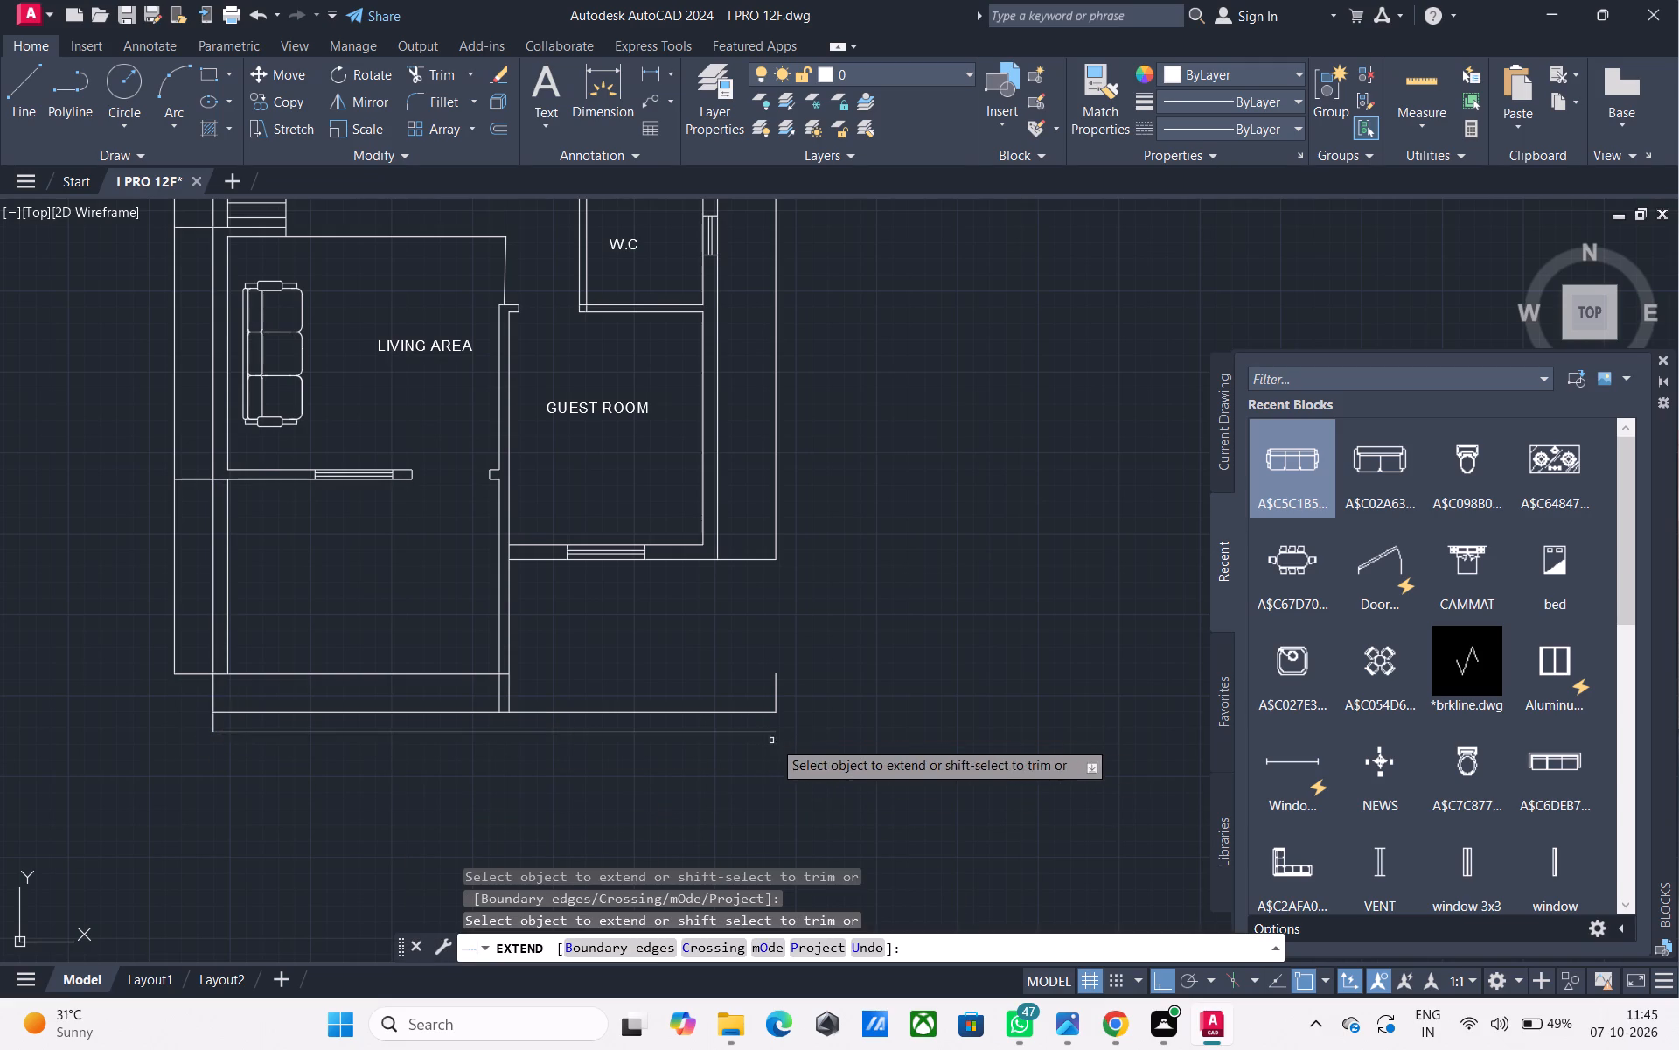
key(Escape)
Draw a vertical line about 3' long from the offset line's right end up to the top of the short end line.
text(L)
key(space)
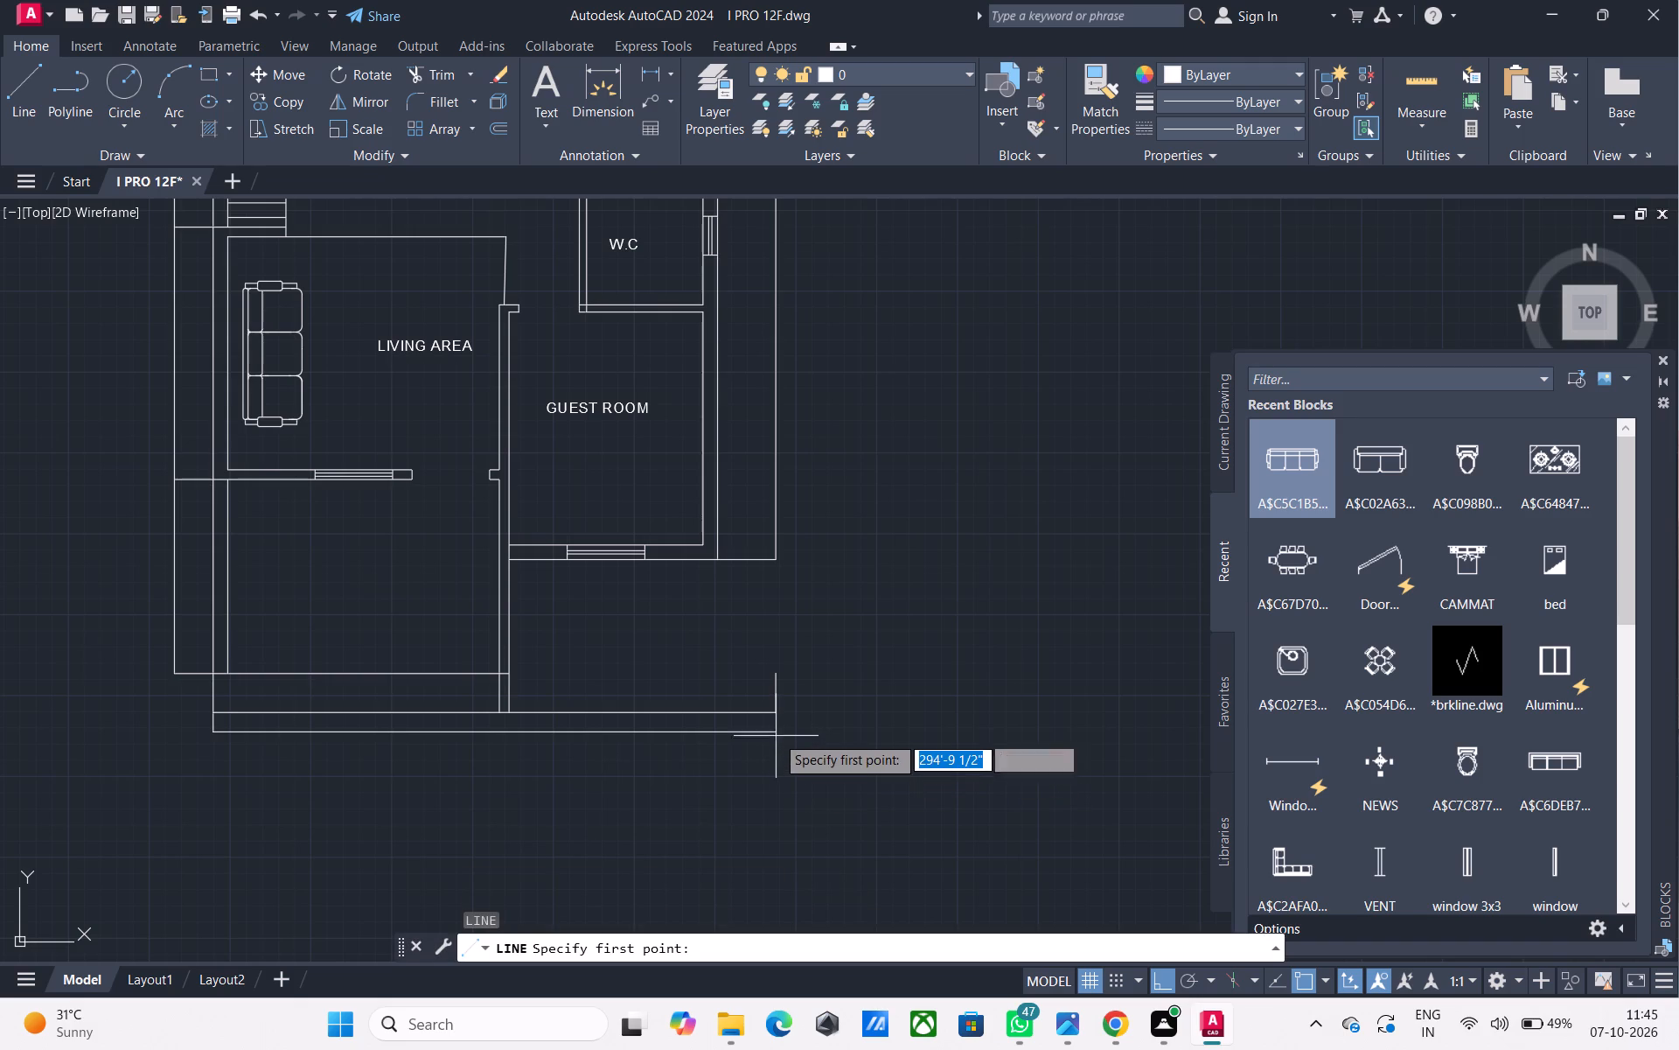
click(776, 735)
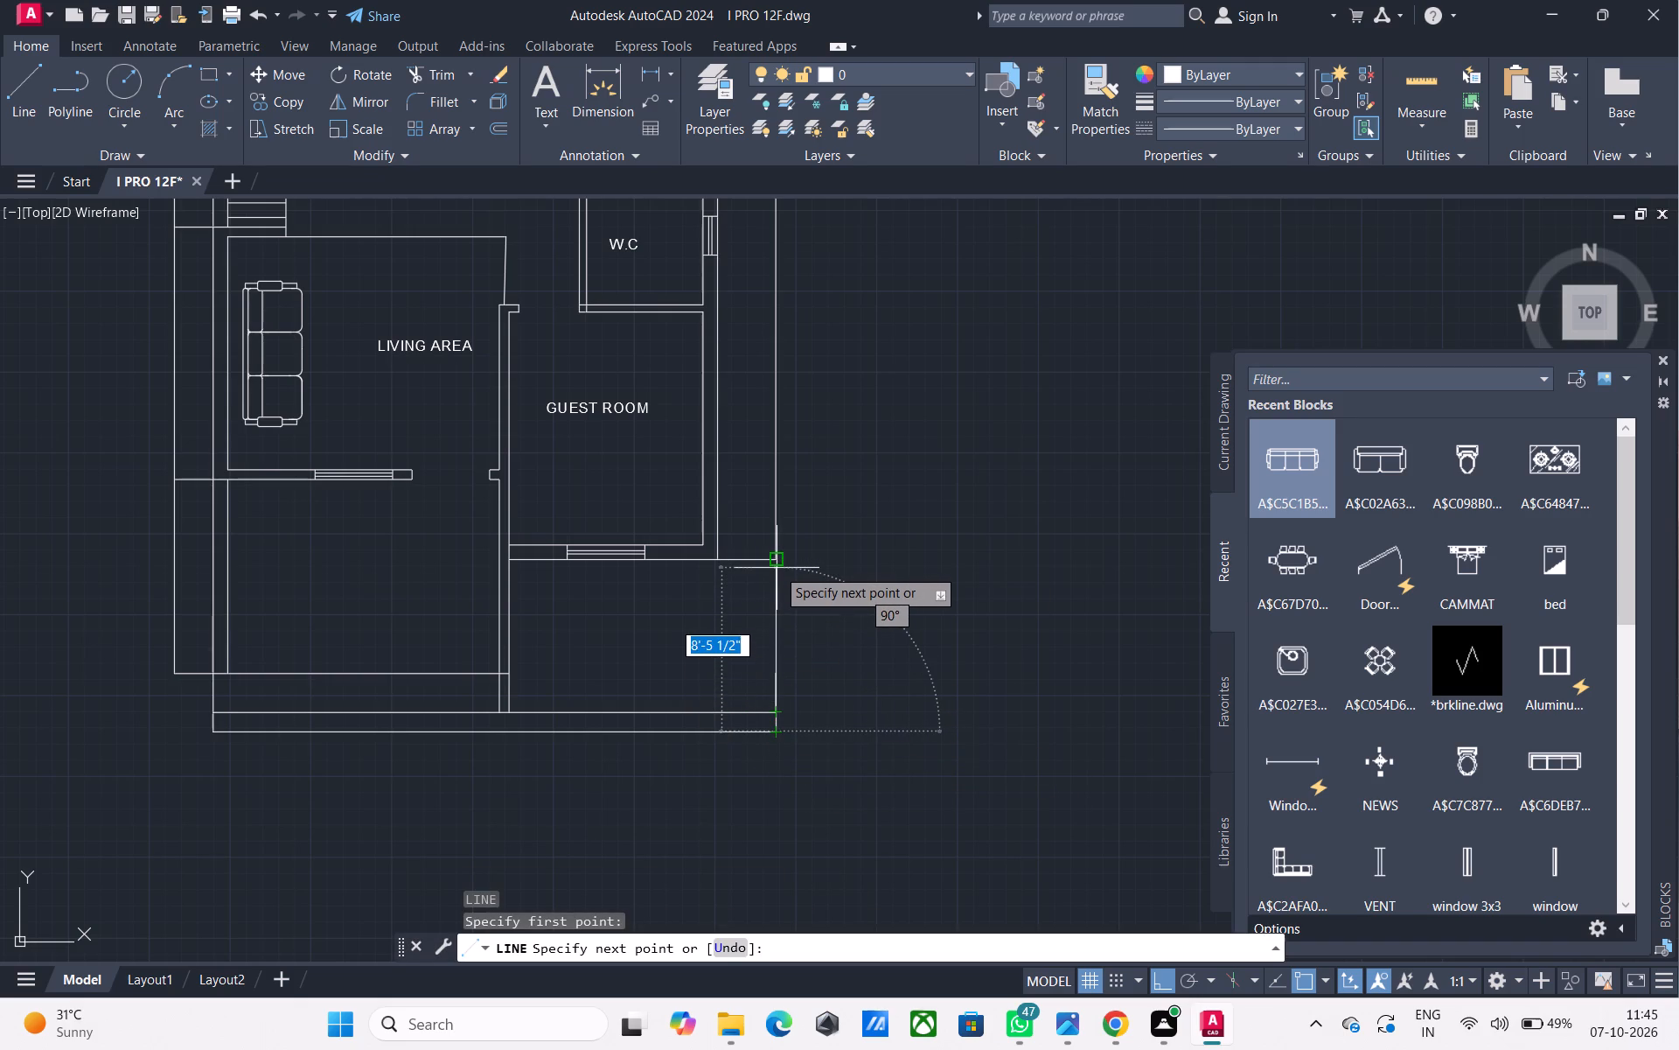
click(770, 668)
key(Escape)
Draw a vertical line up from the lowest bottom line, aligned with the guest room's right outer wall, about level with the short end line's top.
scroll(762, 827, down, 1)
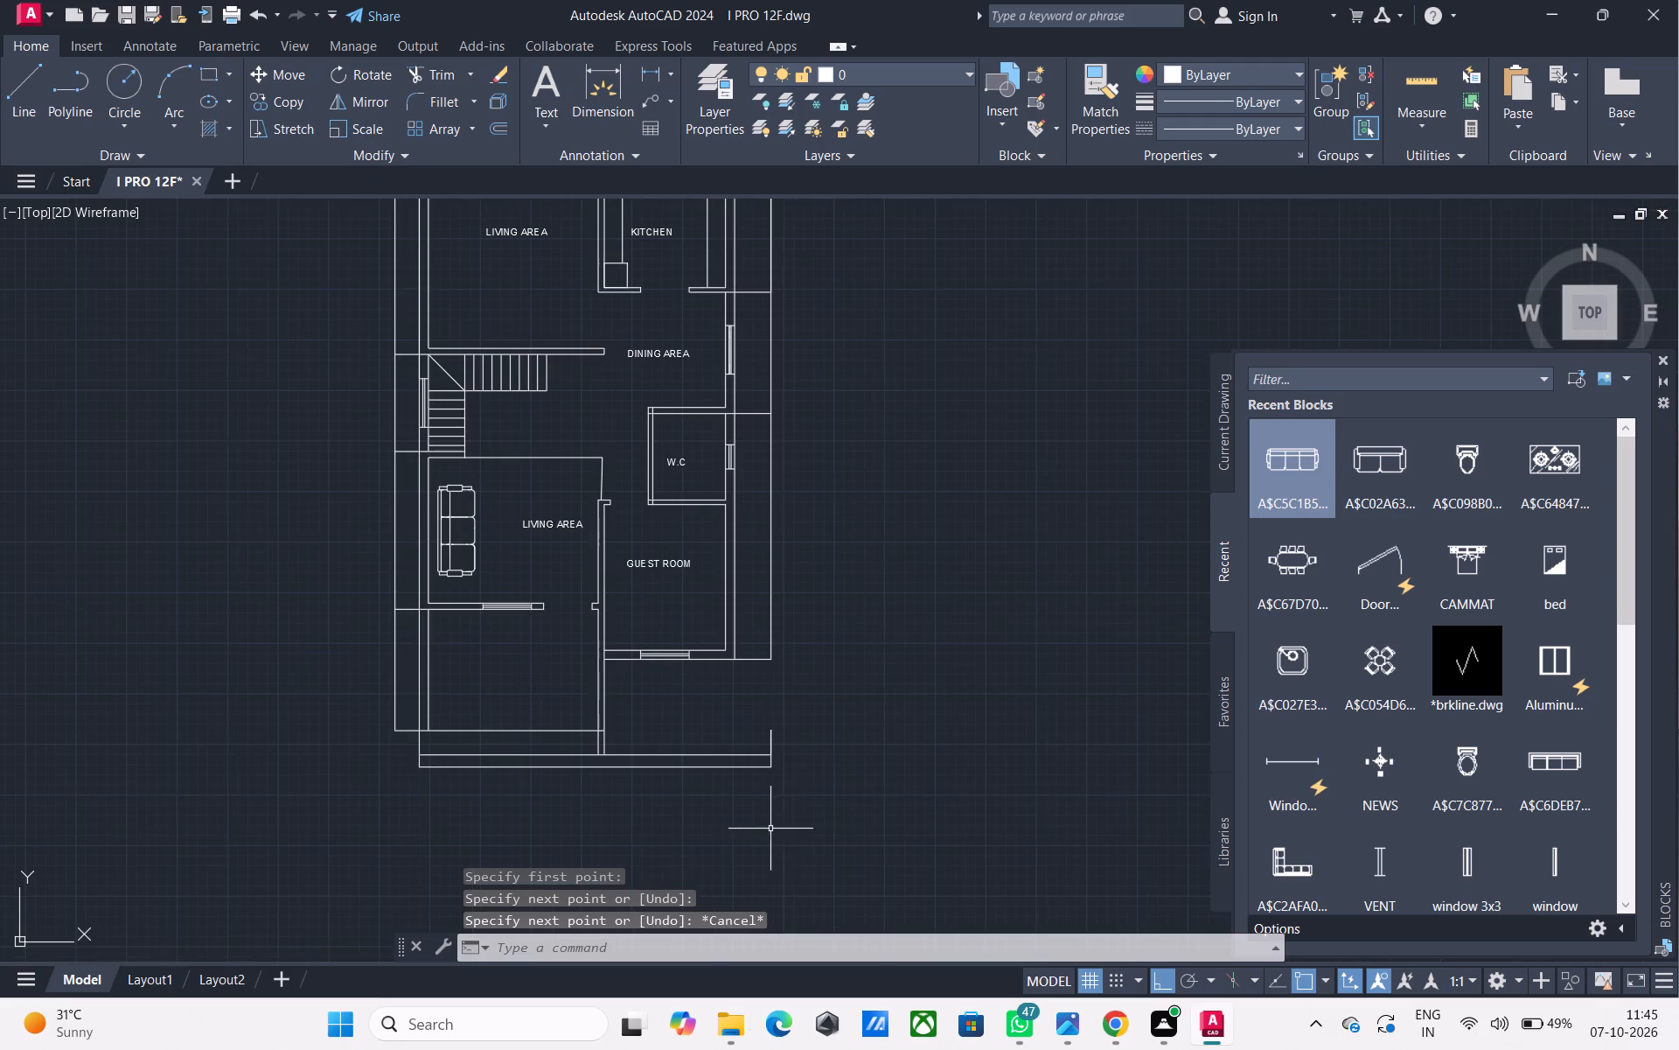
middle_drag(804, 812, 772, 802)
middle_drag(794, 738, 790, 759)
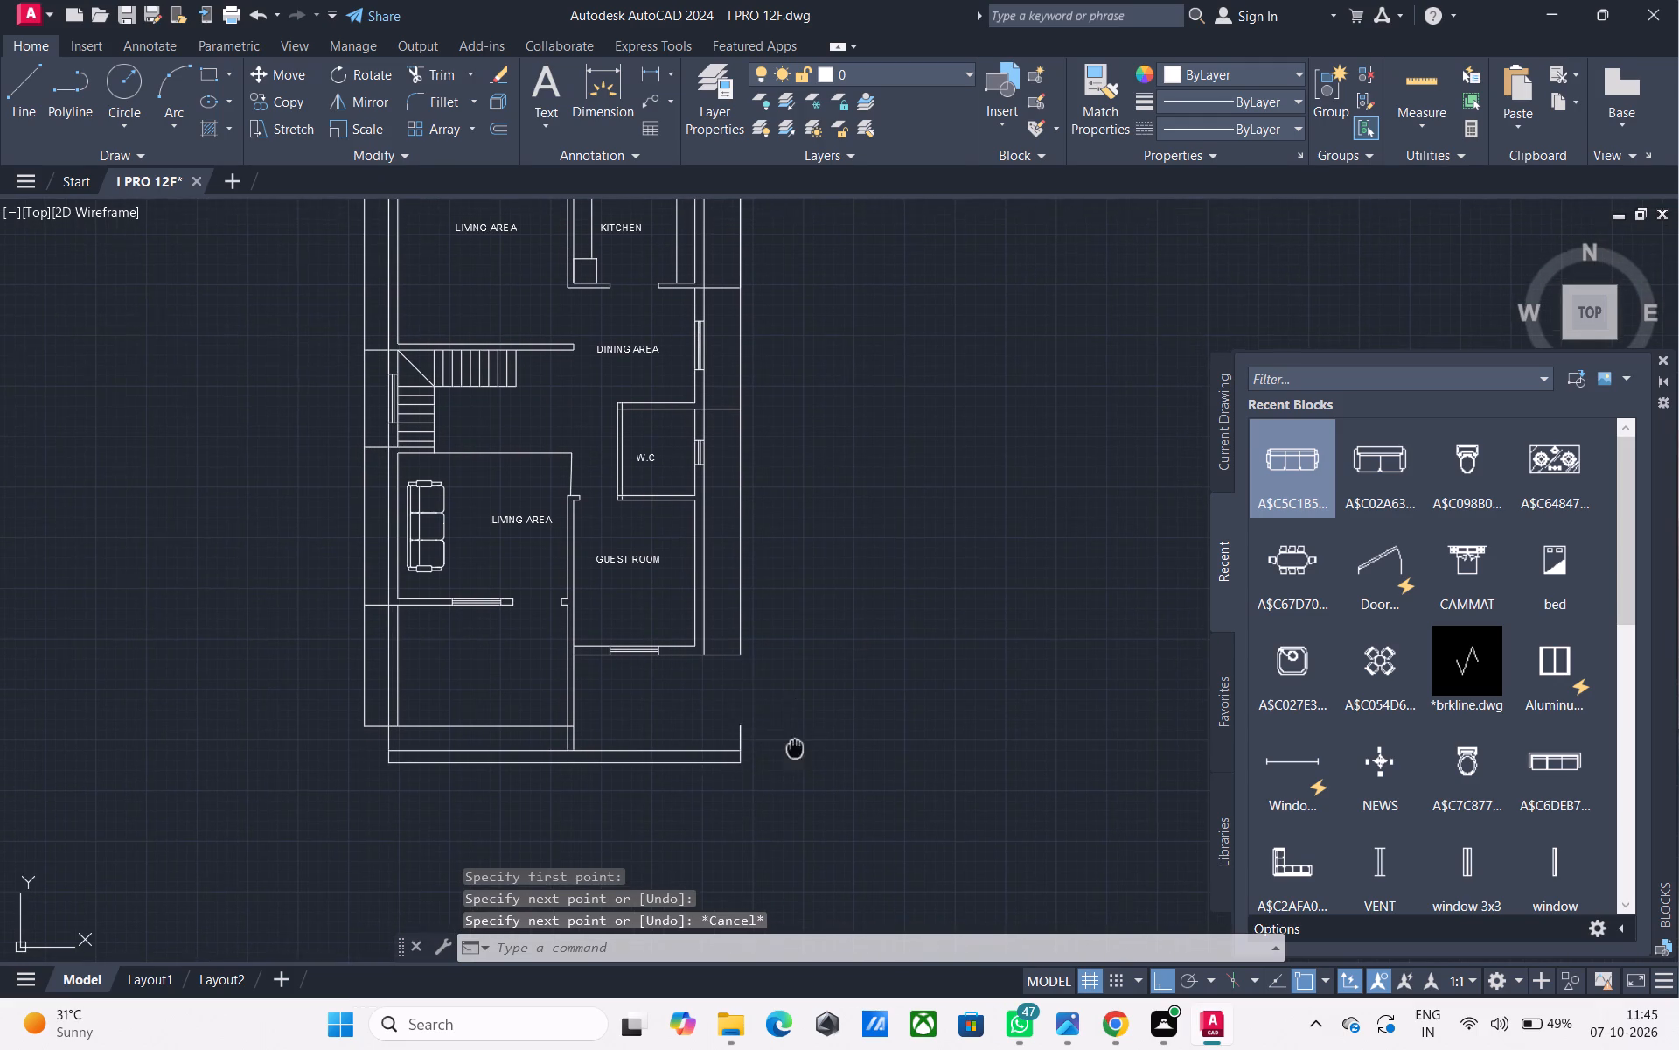
middle_drag(790, 759, 728, 840)
scroll(630, 810, up, 1)
middle_drag(630, 810, 658, 653)
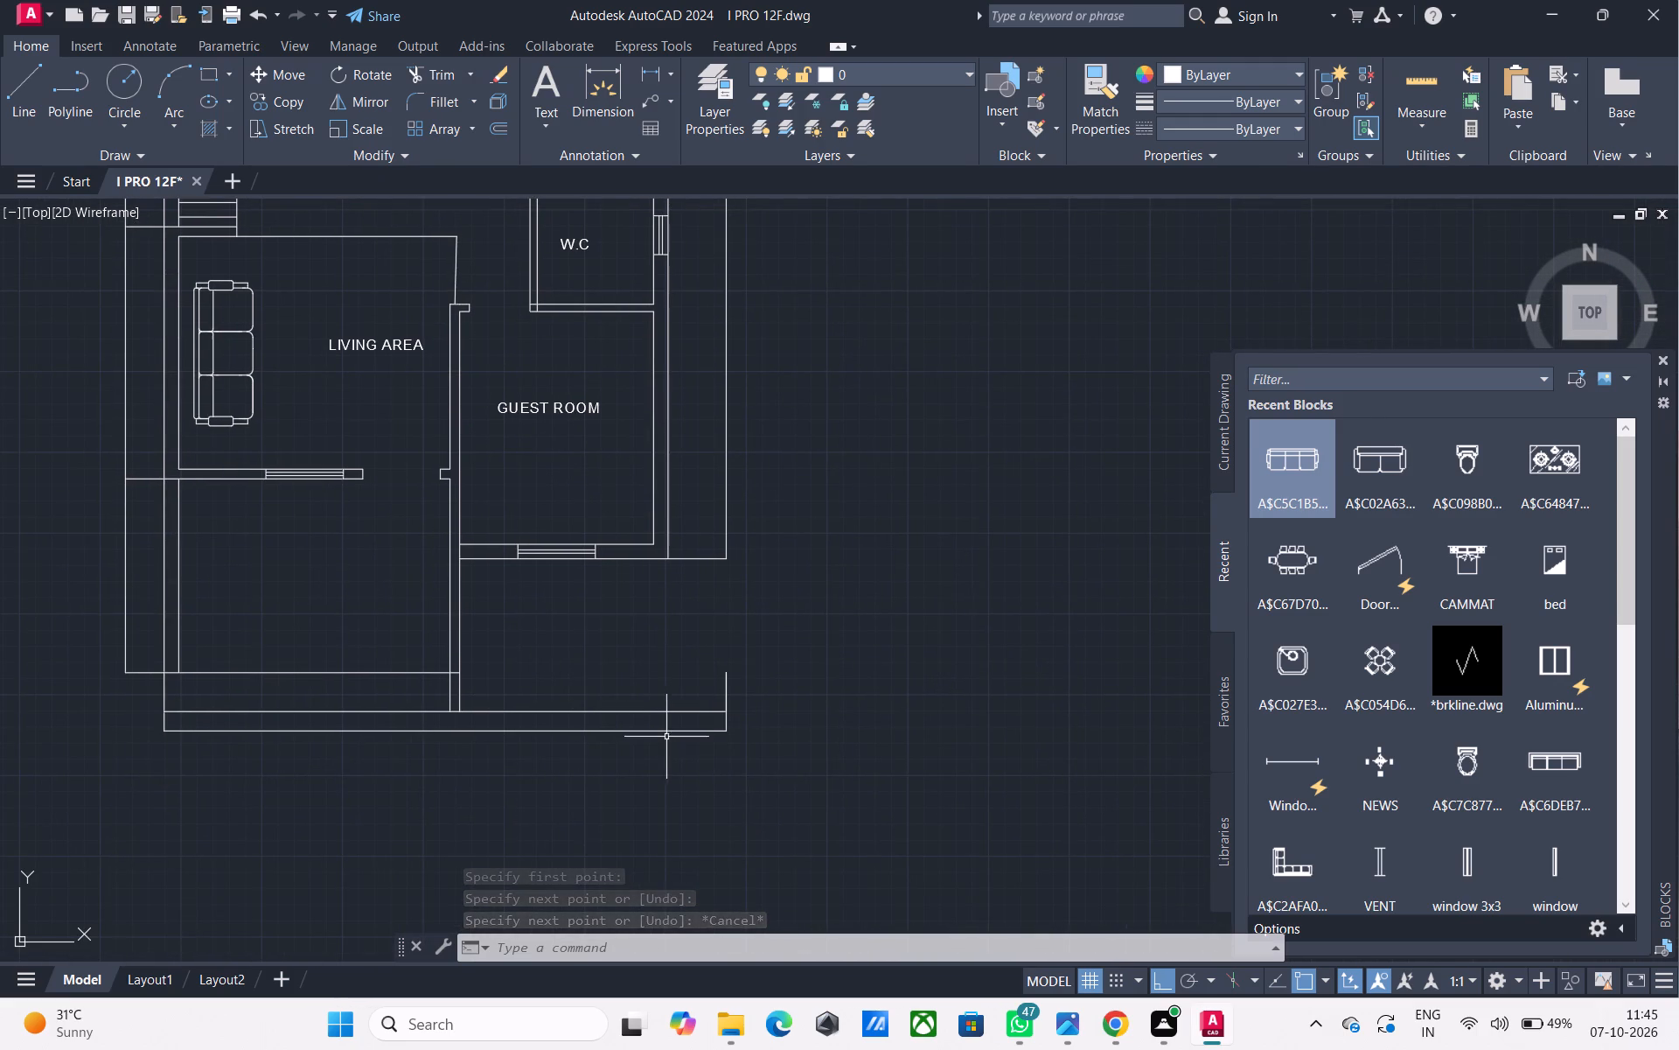
text(L)
key(space)
scroll(665, 738, up, 1)
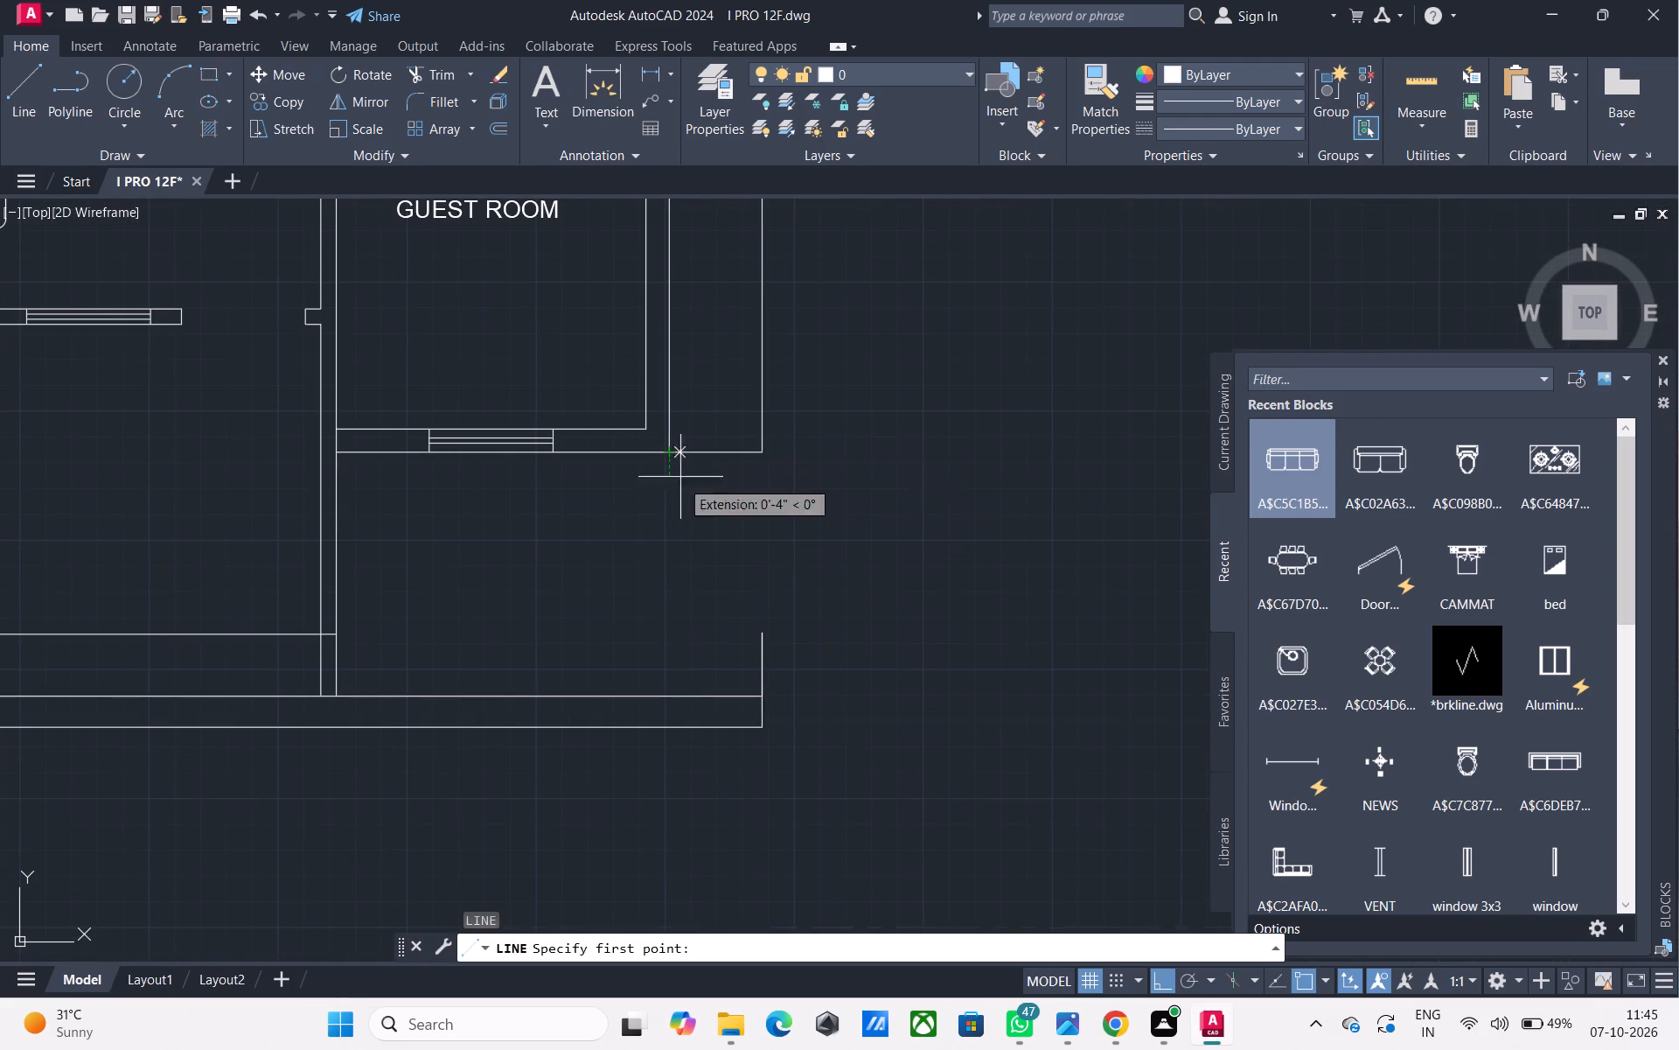
click(671, 728)
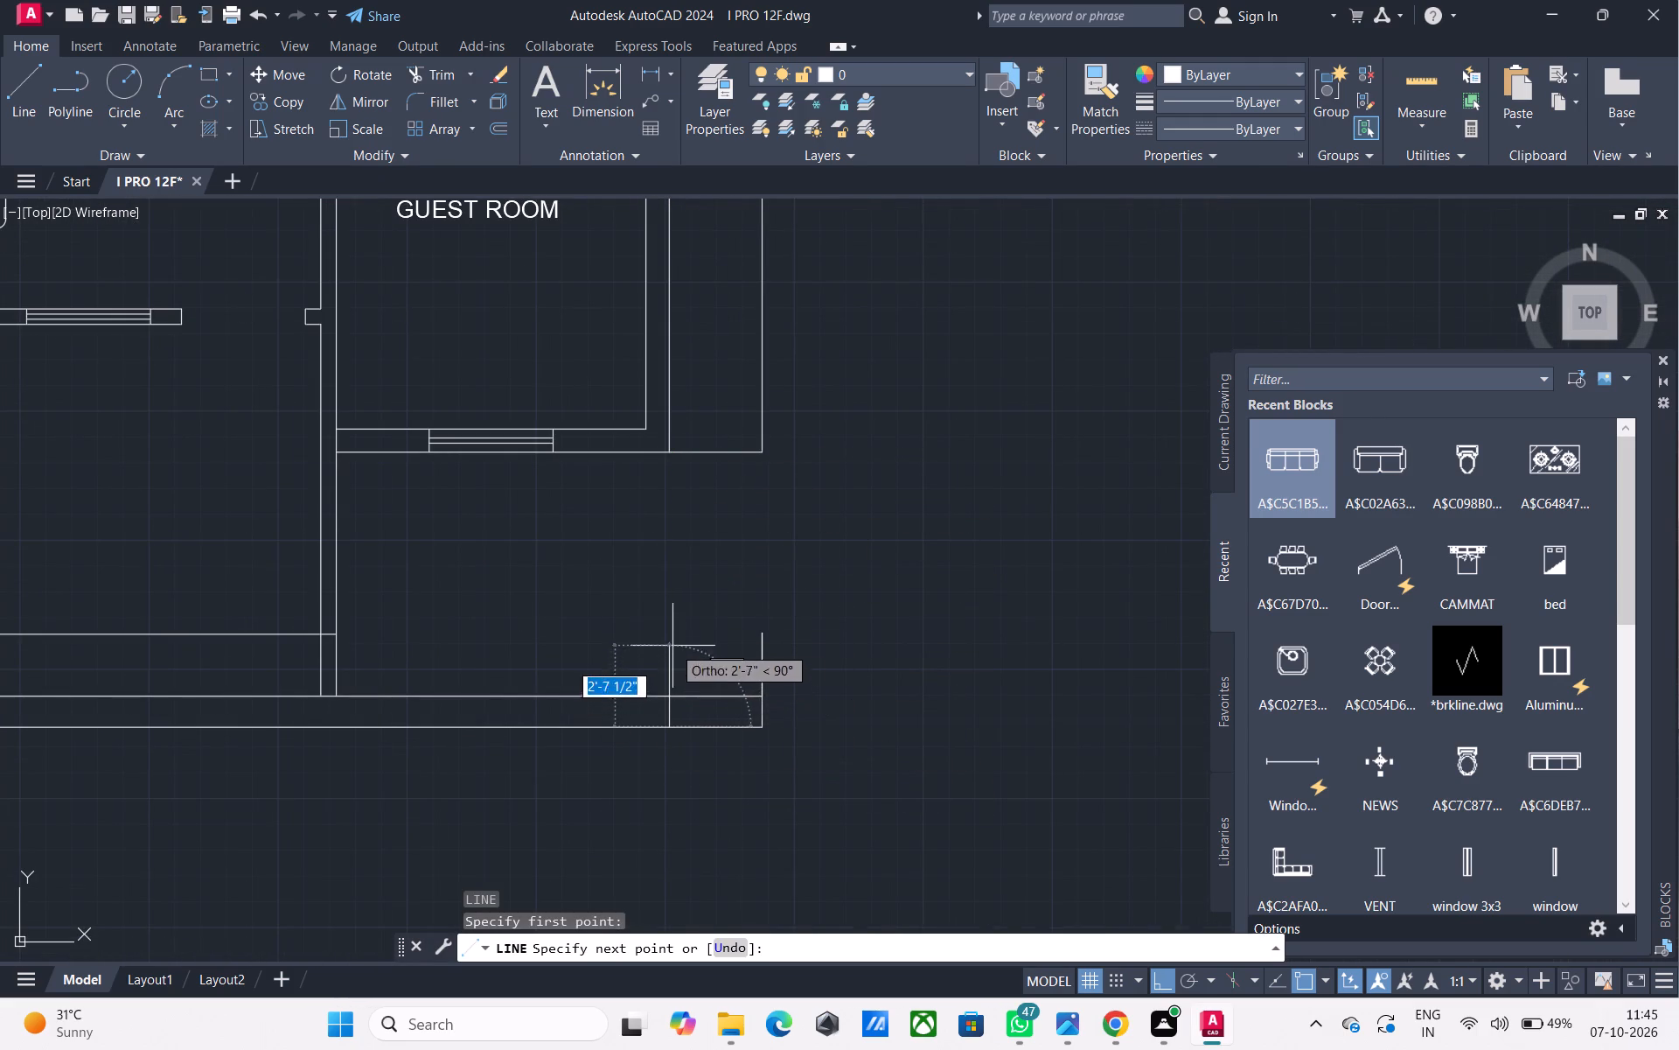
click(671, 630)
key(Escape)
Trim both bottom lines back to the new vertical line and remove the end lines to its right.
key(r)
key(e)
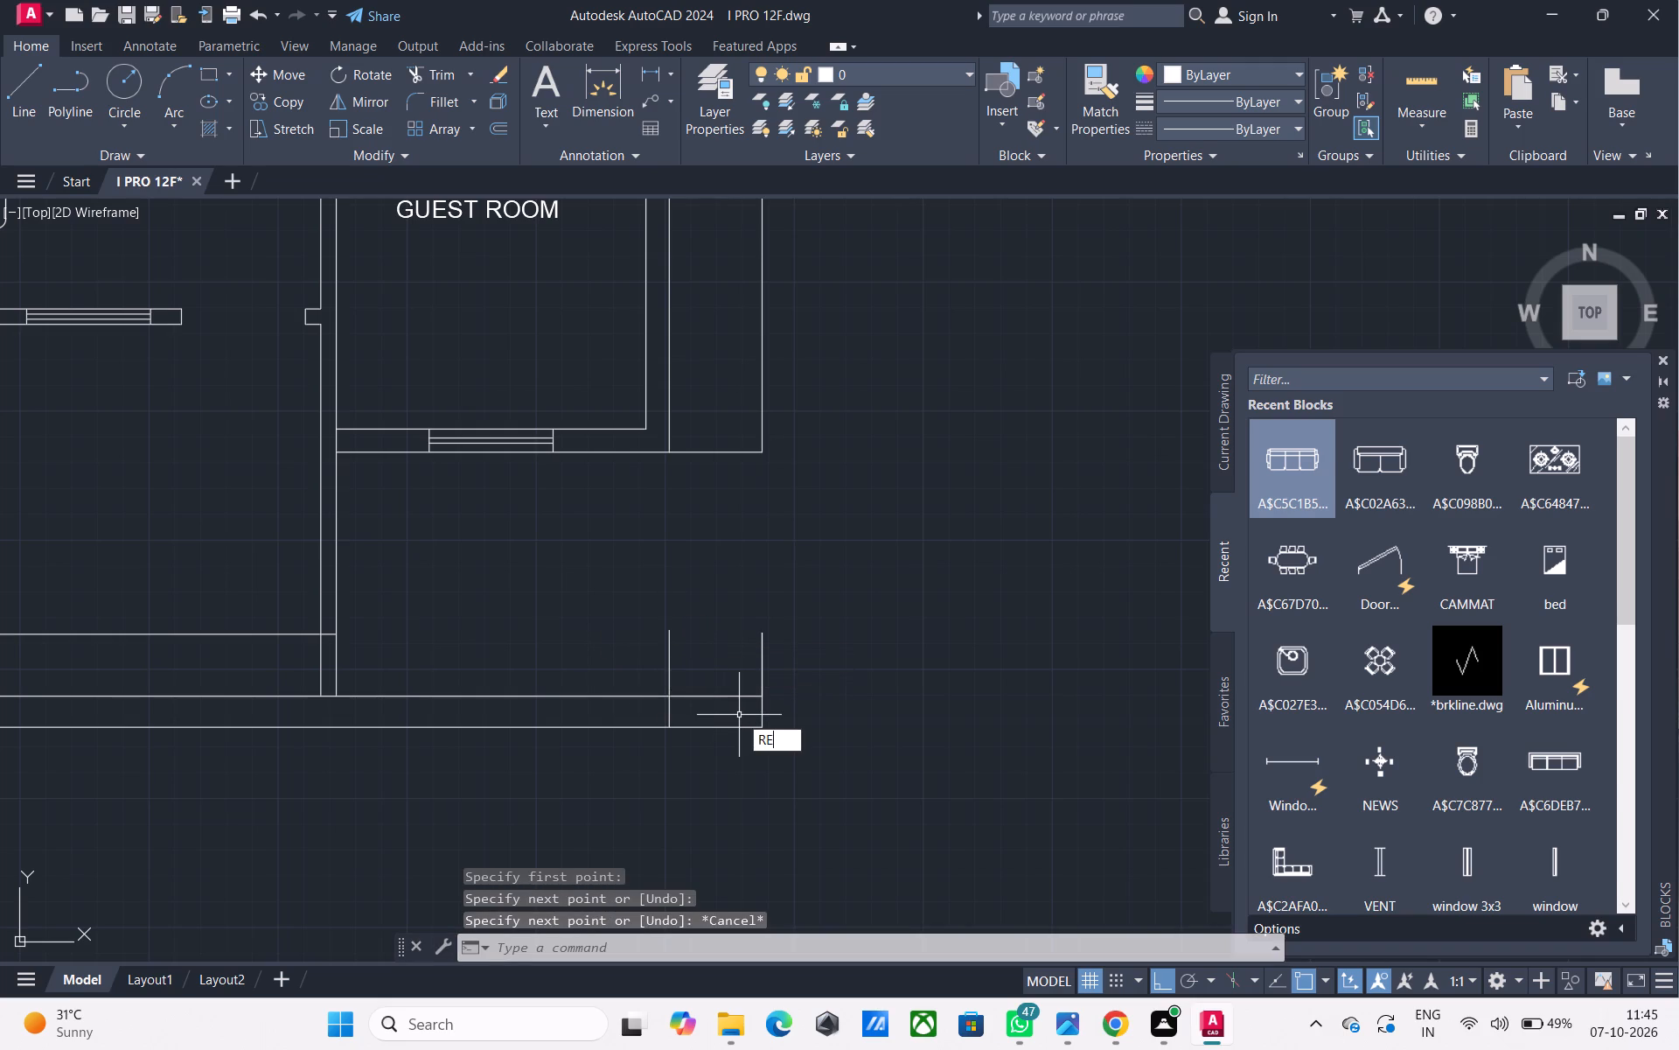
key(Escape)
text(TR)
key(space)
drag(780, 773, 769, 760)
click(729, 663)
click(779, 677)
click(742, 663)
scroll(772, 735, down, 1)
middle_drag(772, 735, 871, 682)
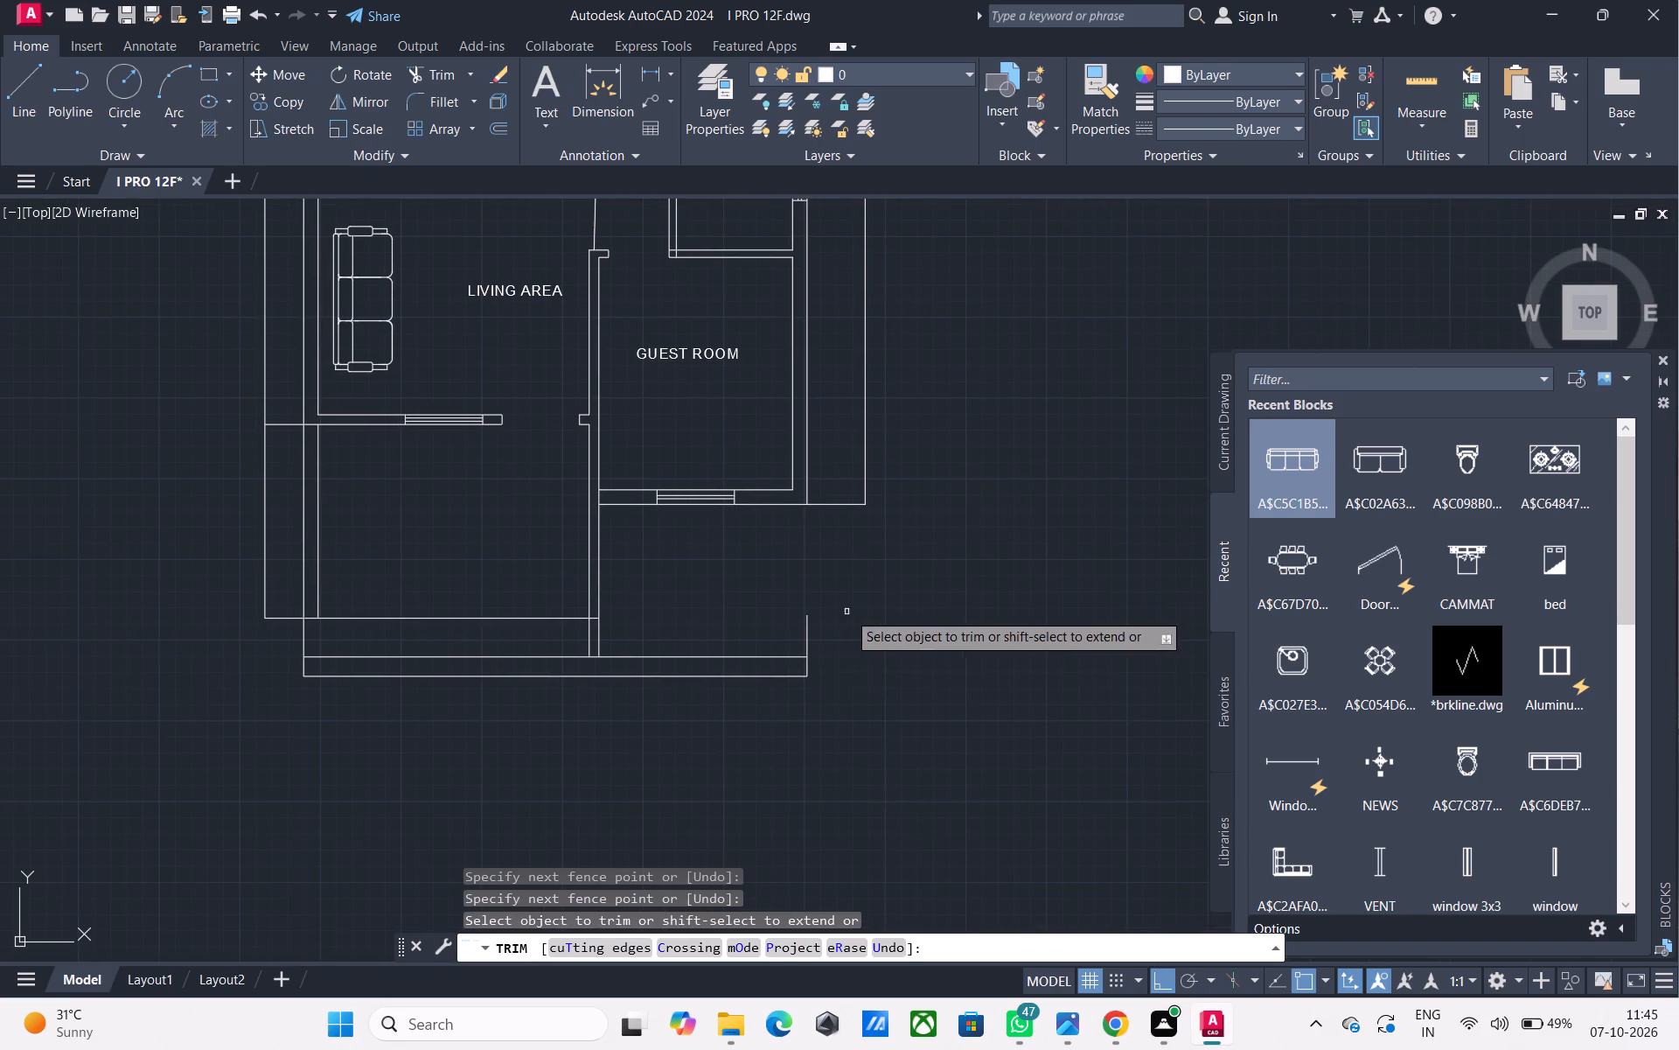
key(Escape)
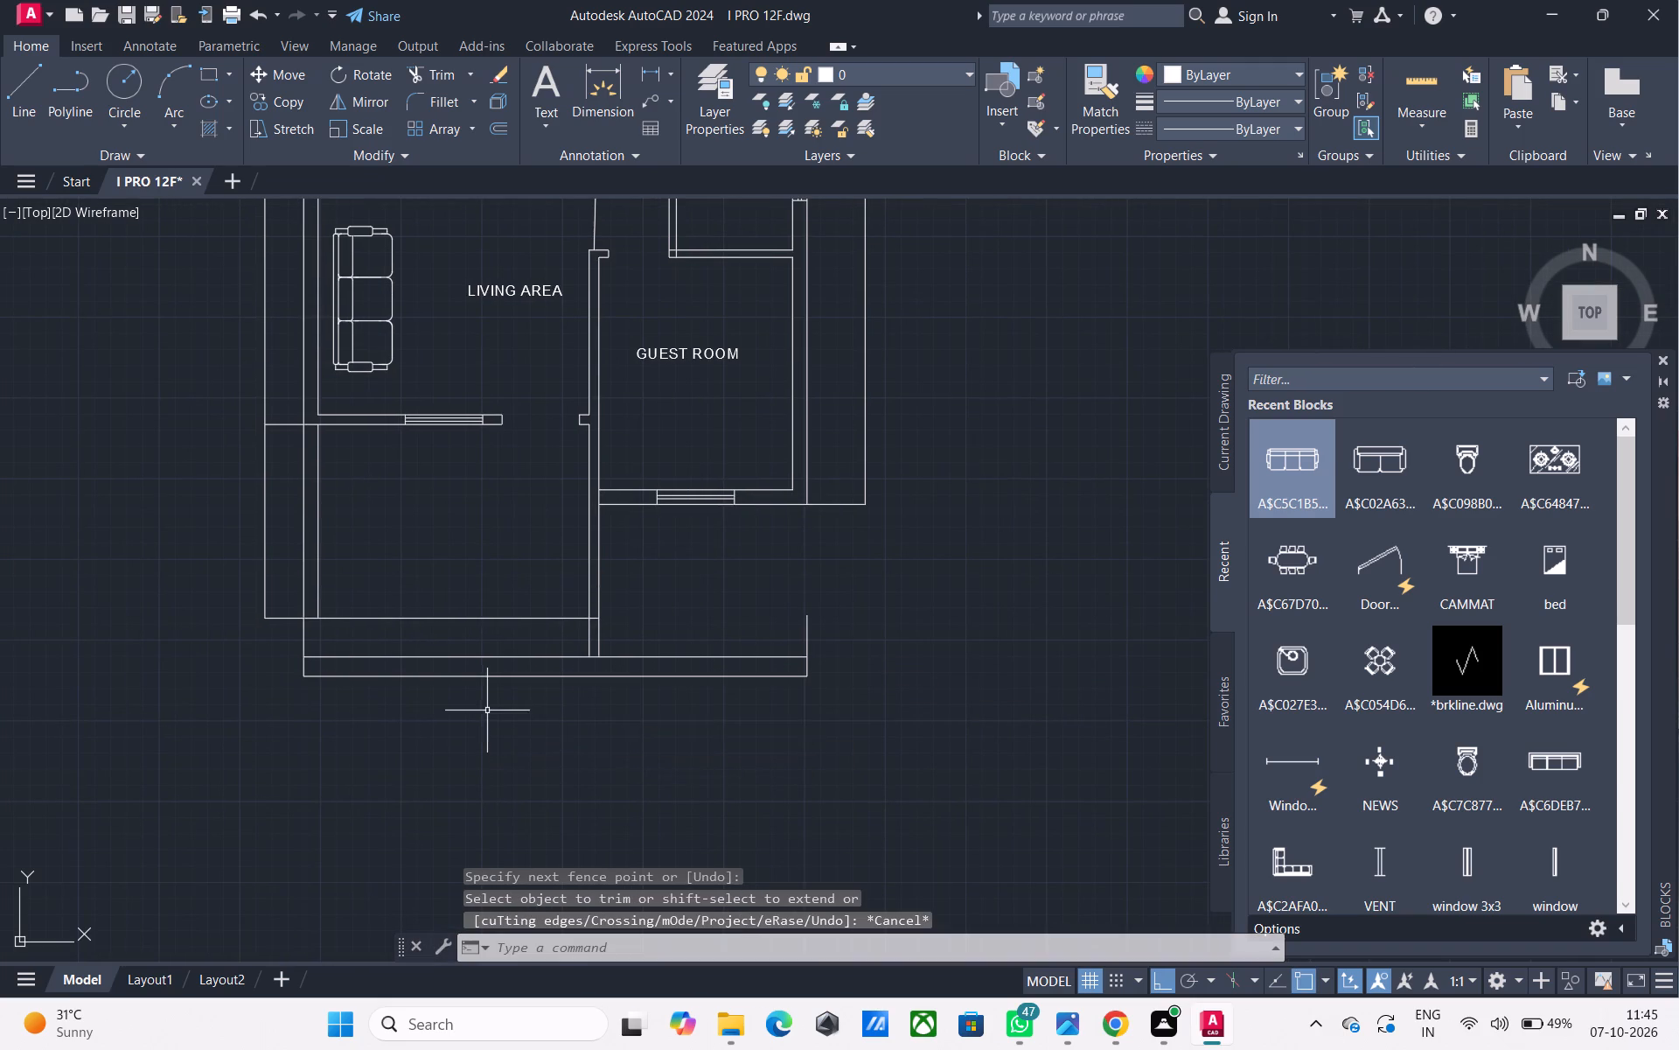
Start a Solid hatch and fill the upper living area's outer left wall, lower wall and top wall beside the window.
scroll(428, 660, up, 1)
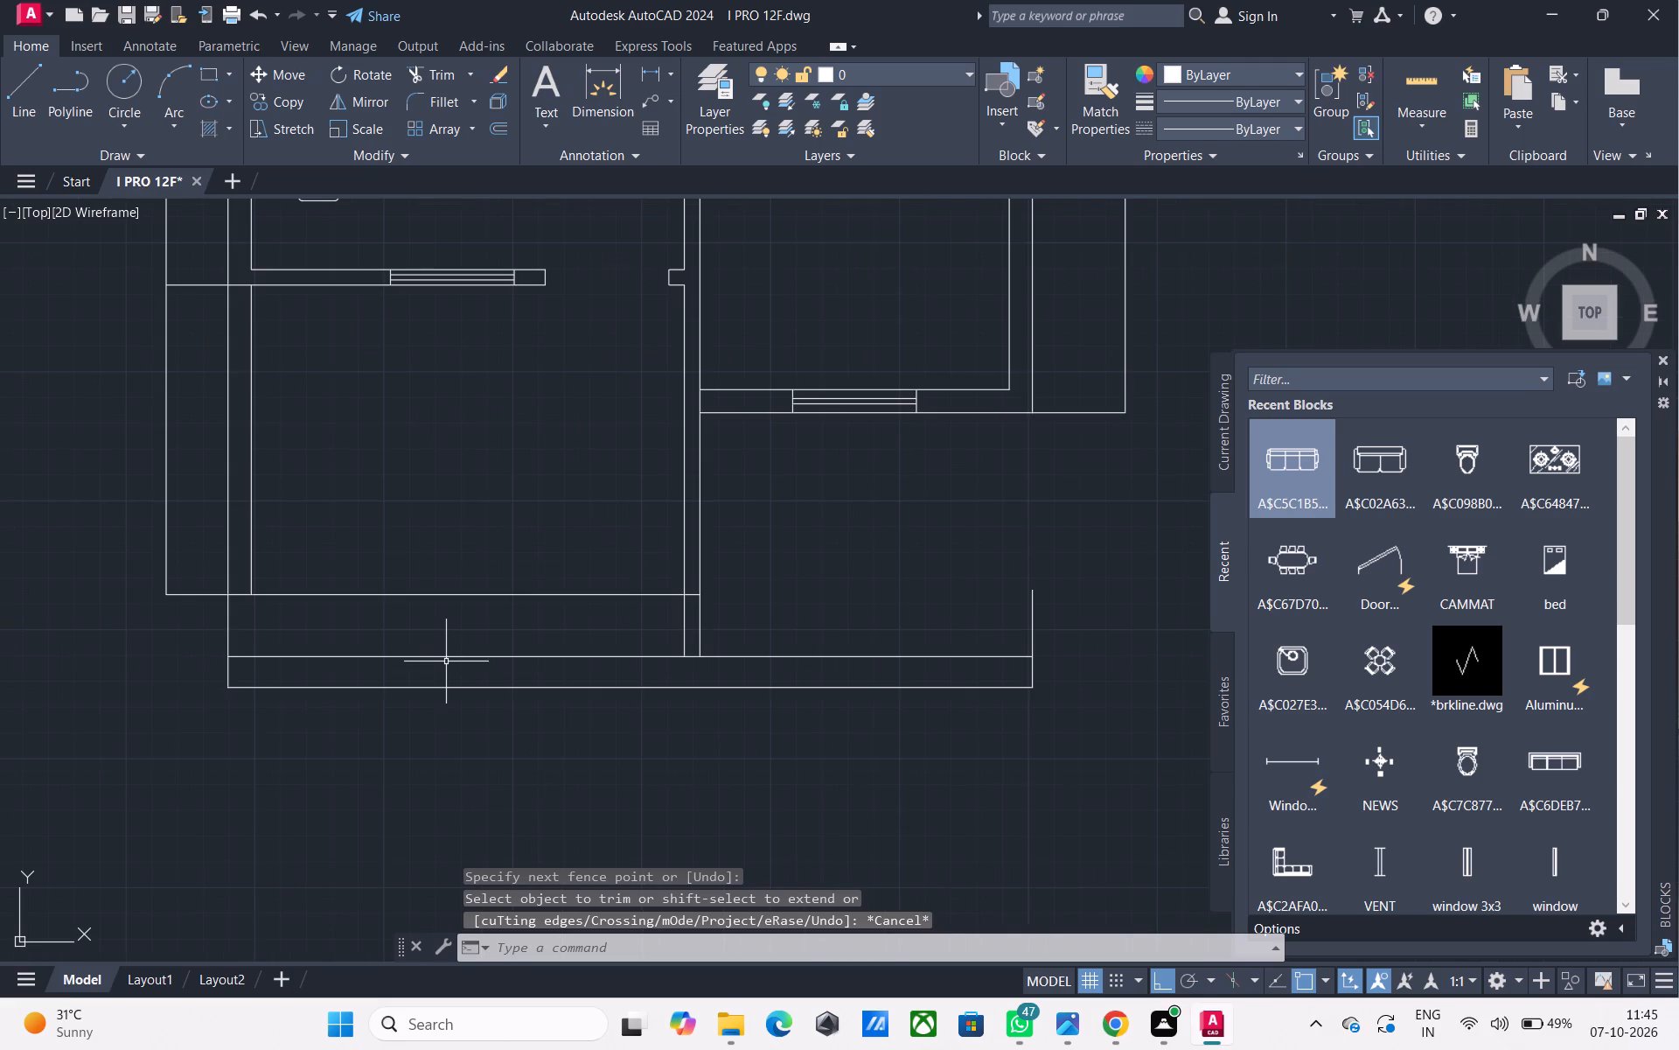
scroll(403, 661, down, 1)
middle_drag(548, 601, 539, 800)
scroll(520, 656, down, 1)
middle_drag(521, 652, 512, 728)
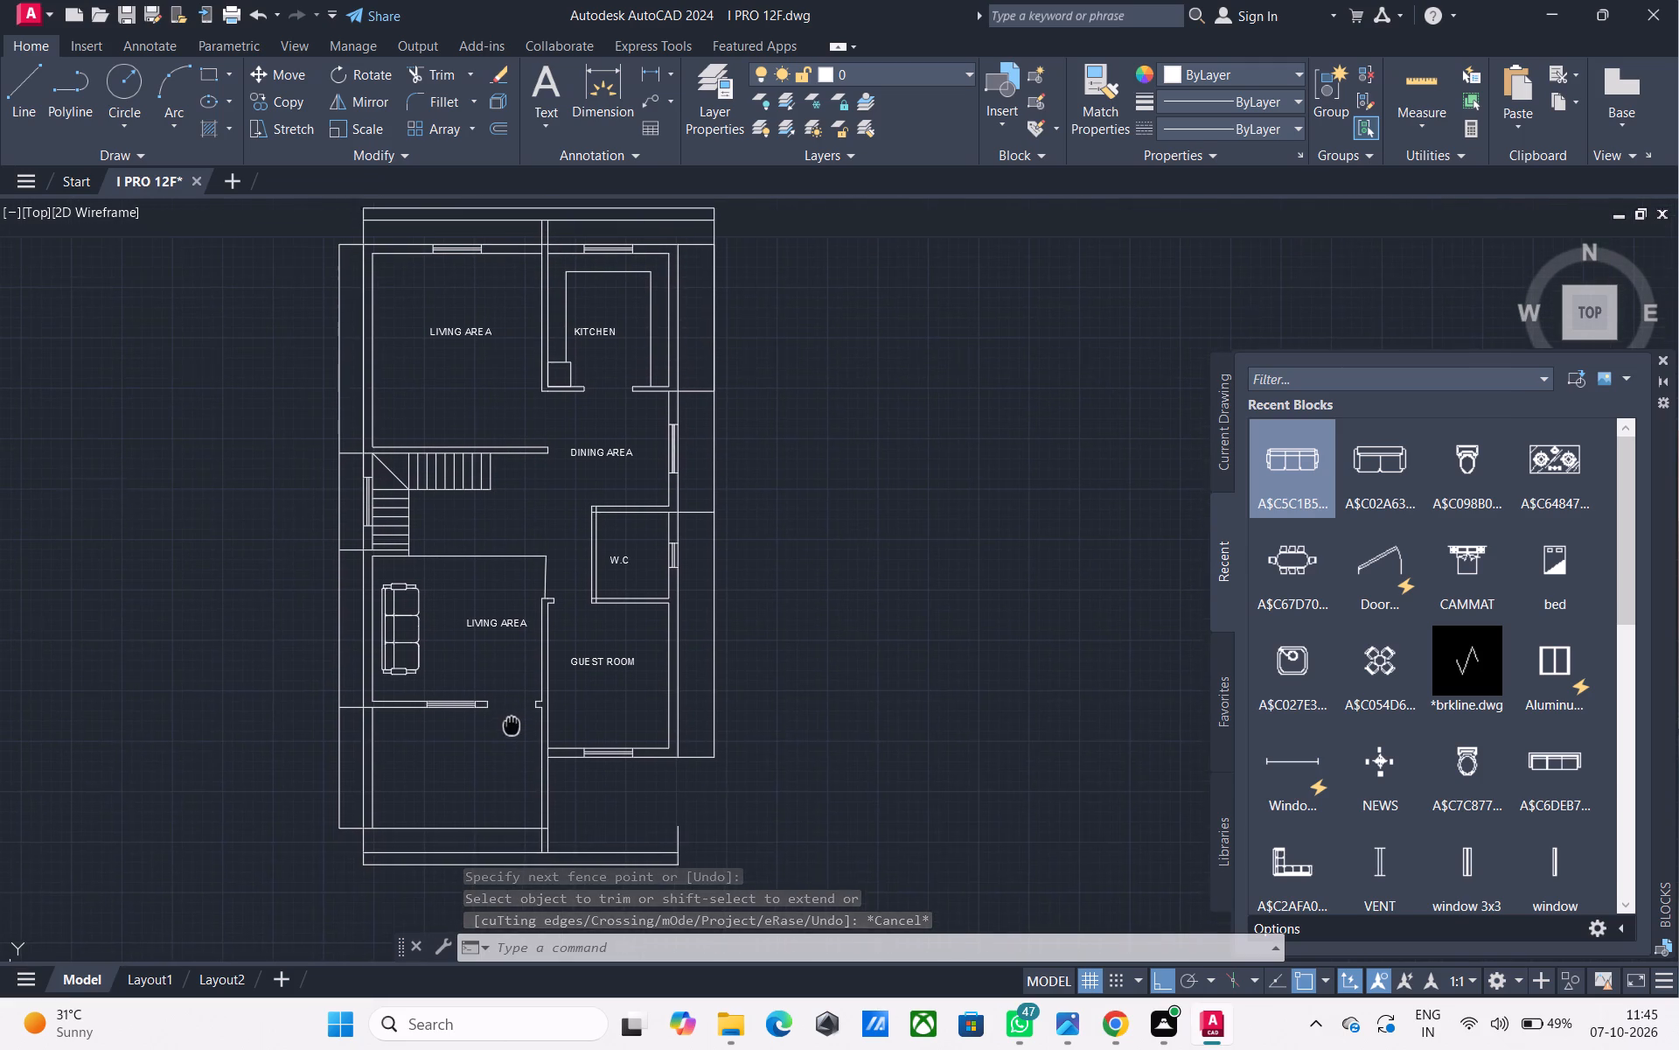
middle_drag(512, 728, 512, 727)
key(Escape)
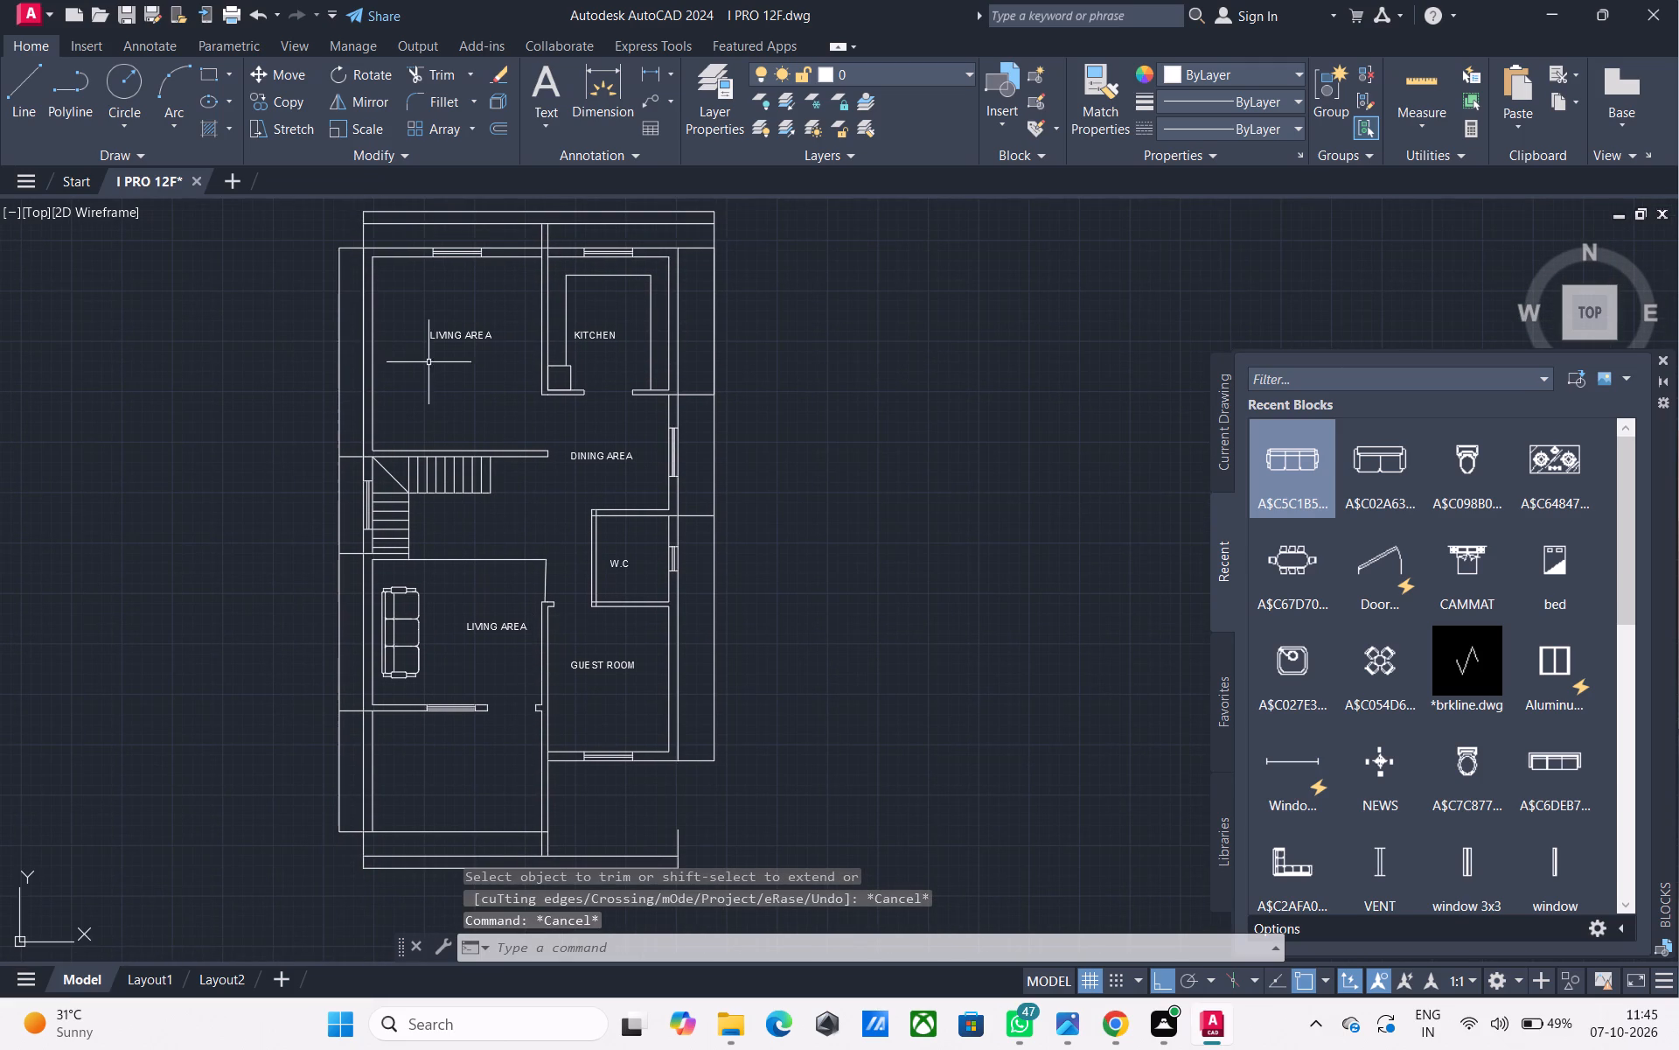
key(h)
key(a)
key(space)
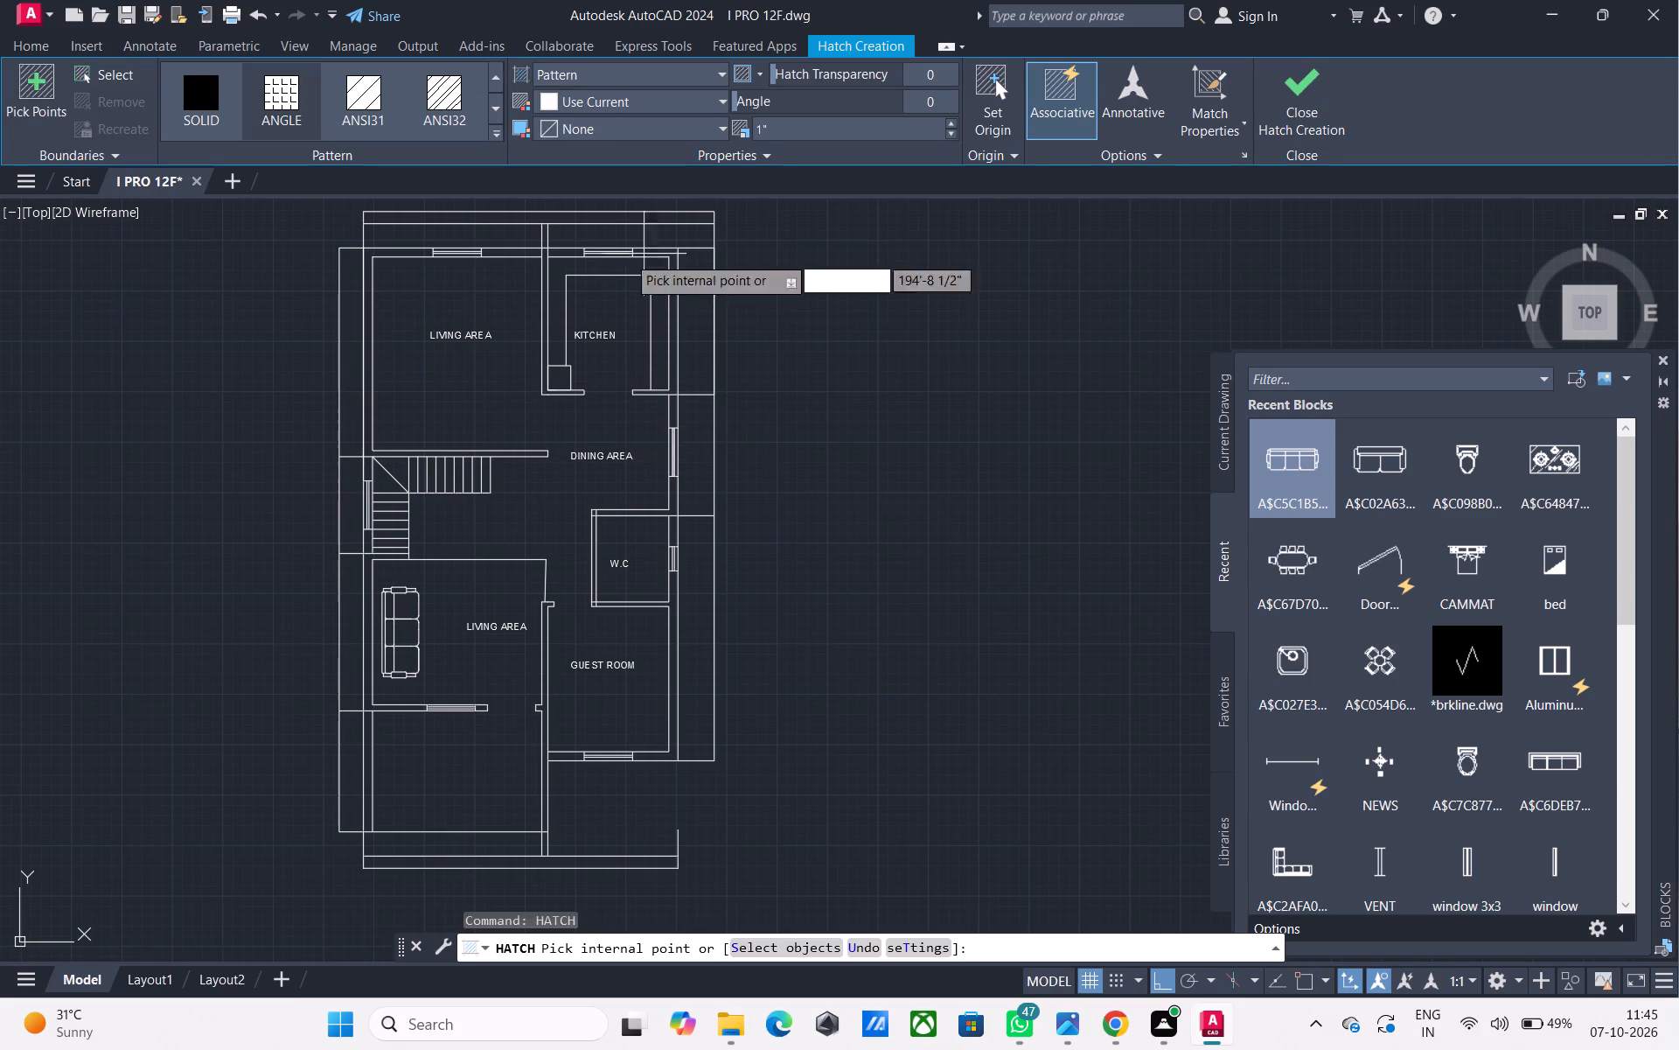
click(616, 61)
click(621, 72)
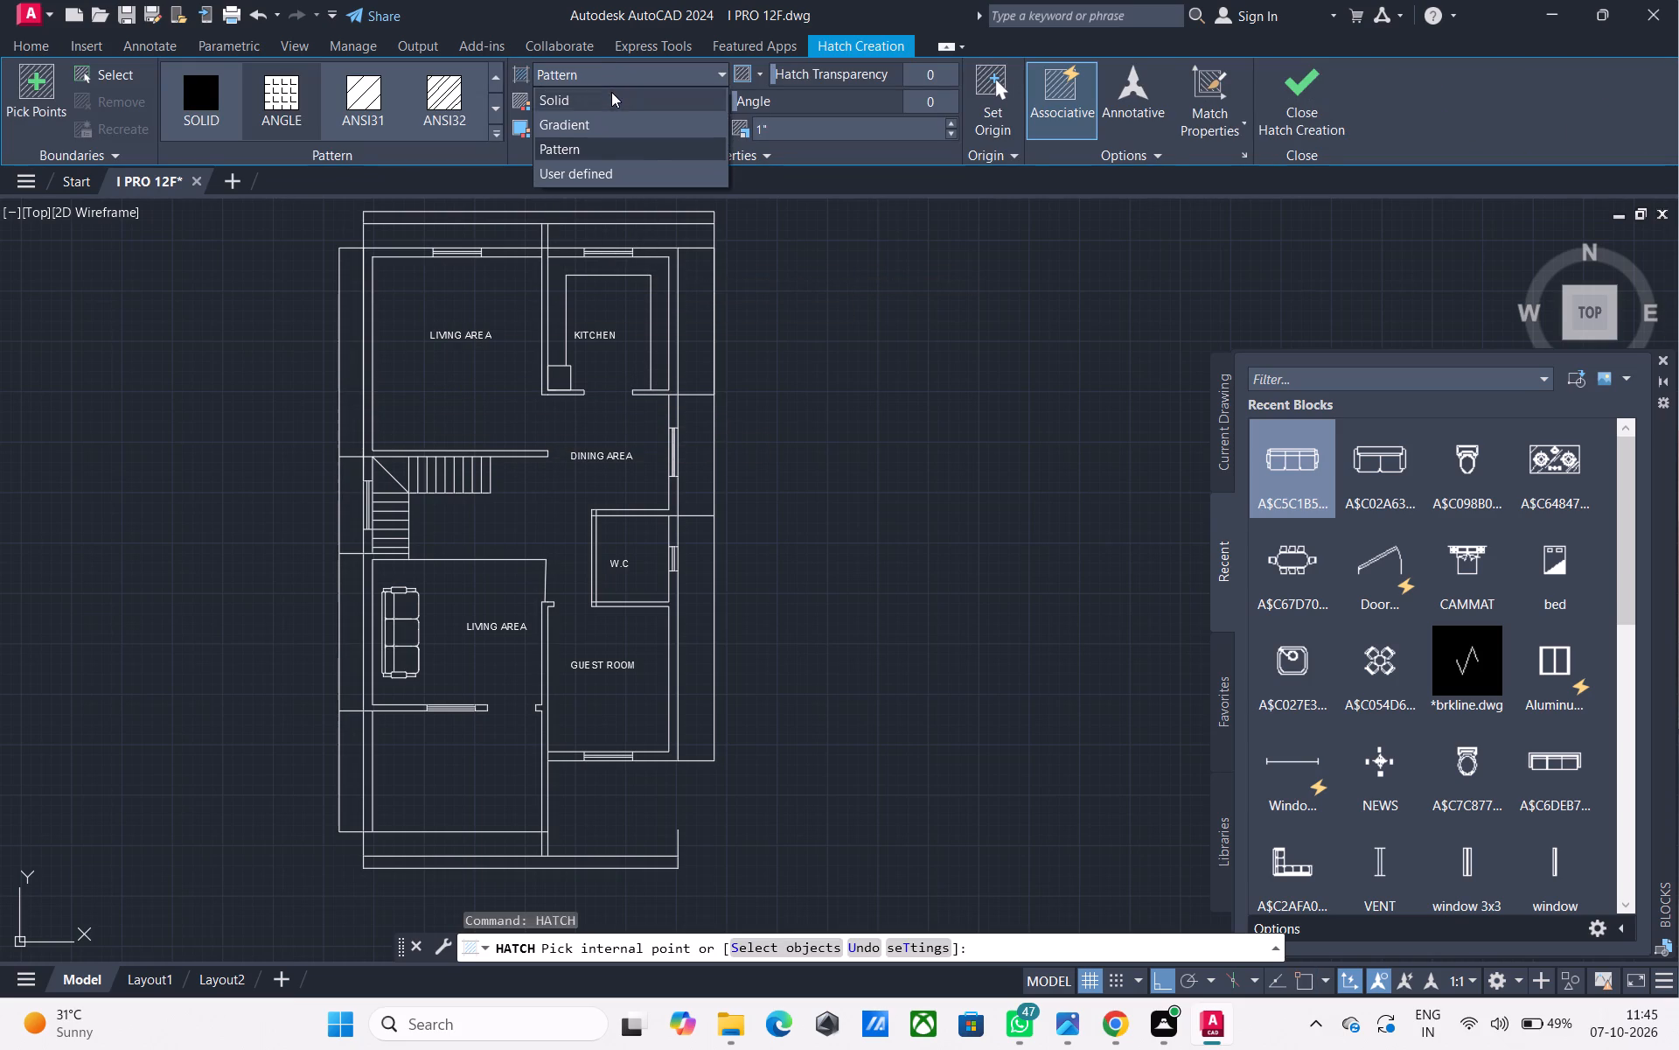
click(611, 92)
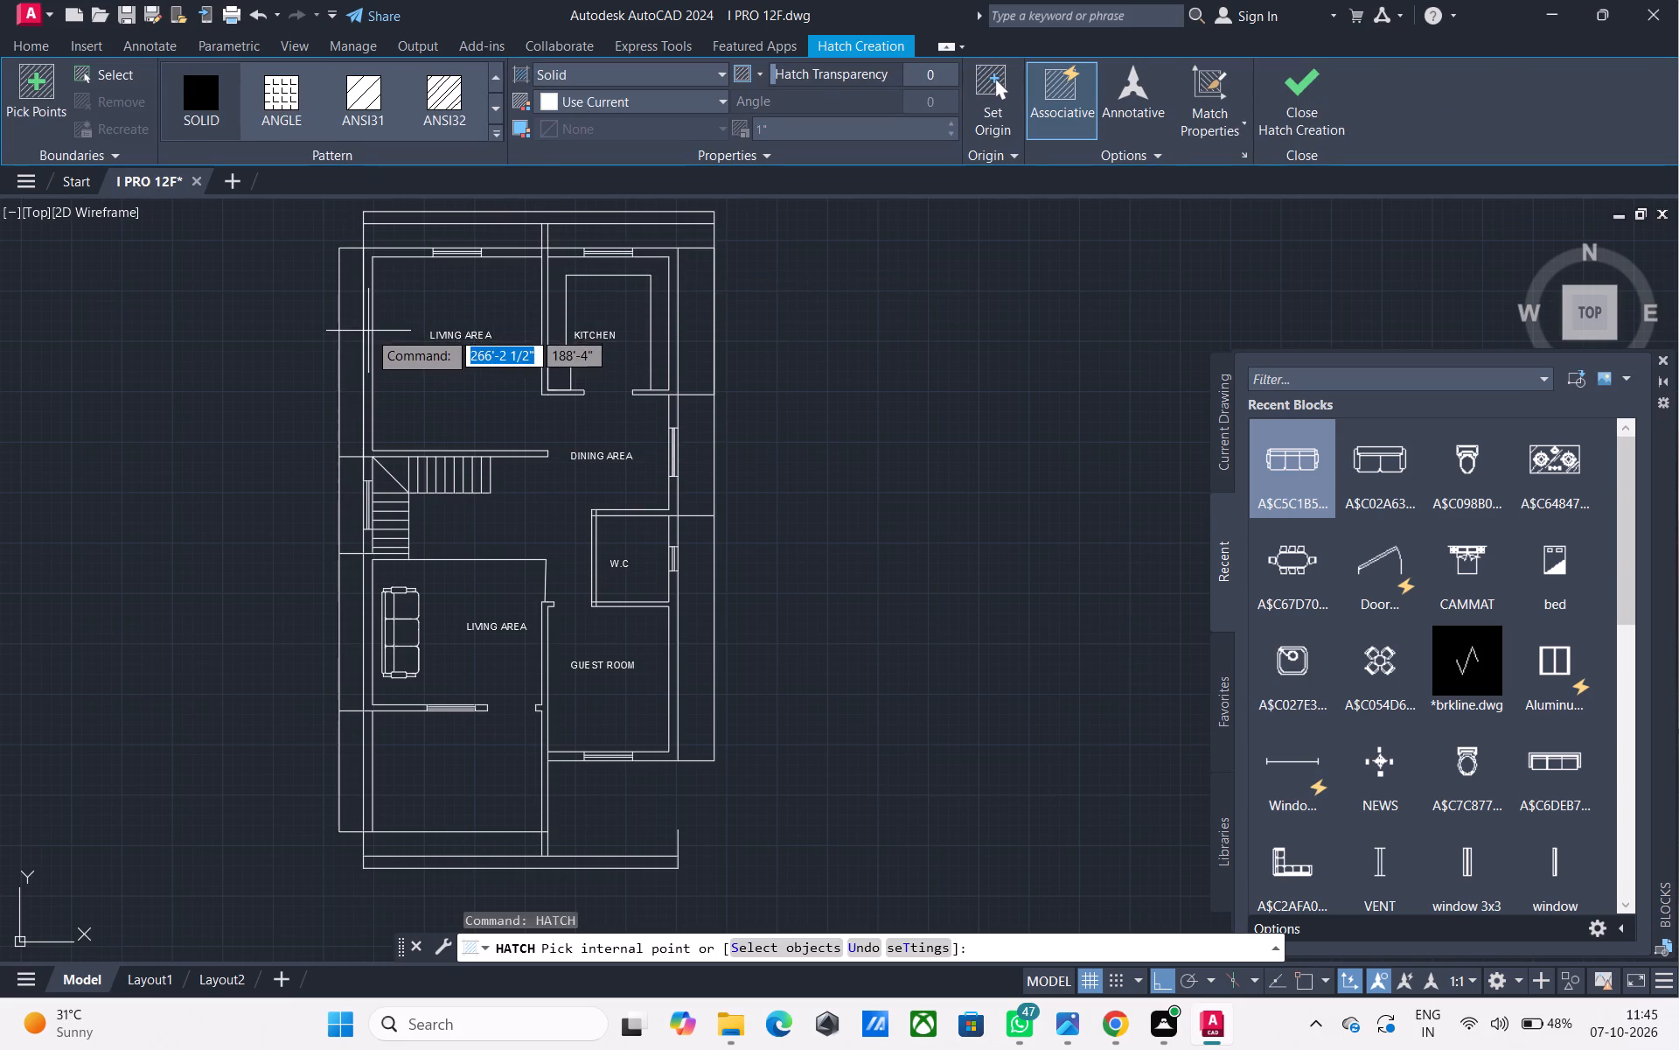
click(368, 331)
click(528, 253)
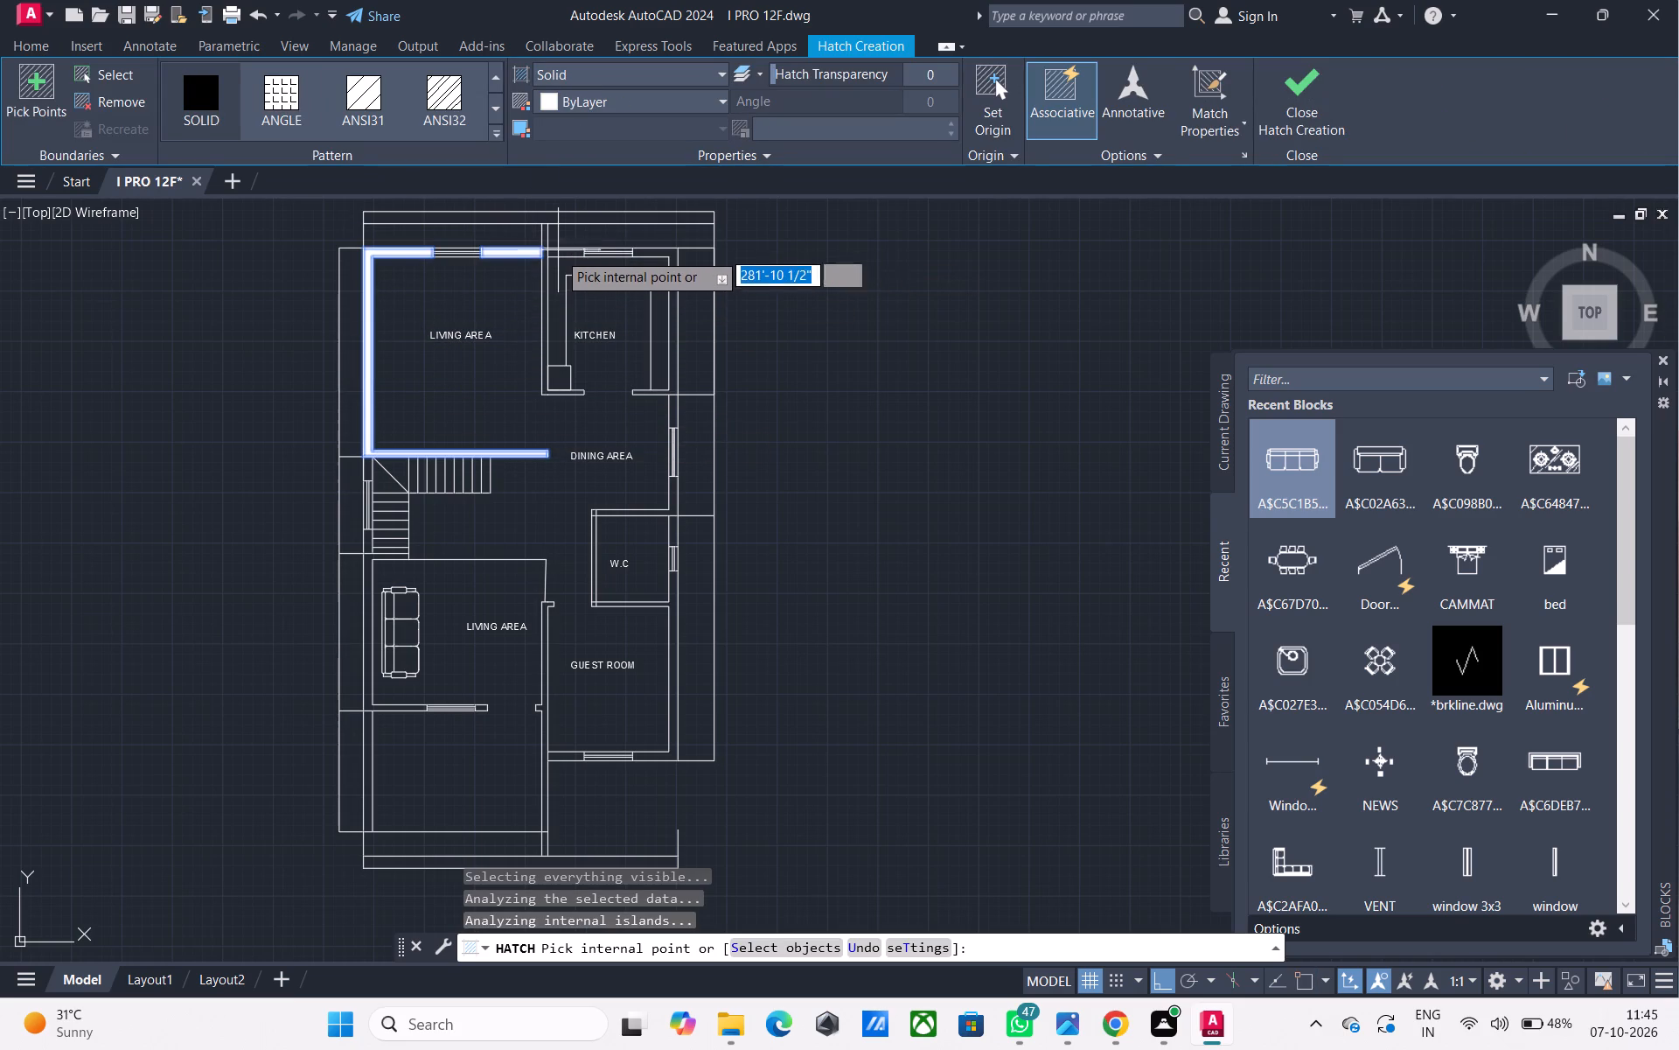
Add the kitchen's dividing wall, the top wall on both sides of its window and its outer side wall to the solid hatch.
scroll(545, 276, up, 2)
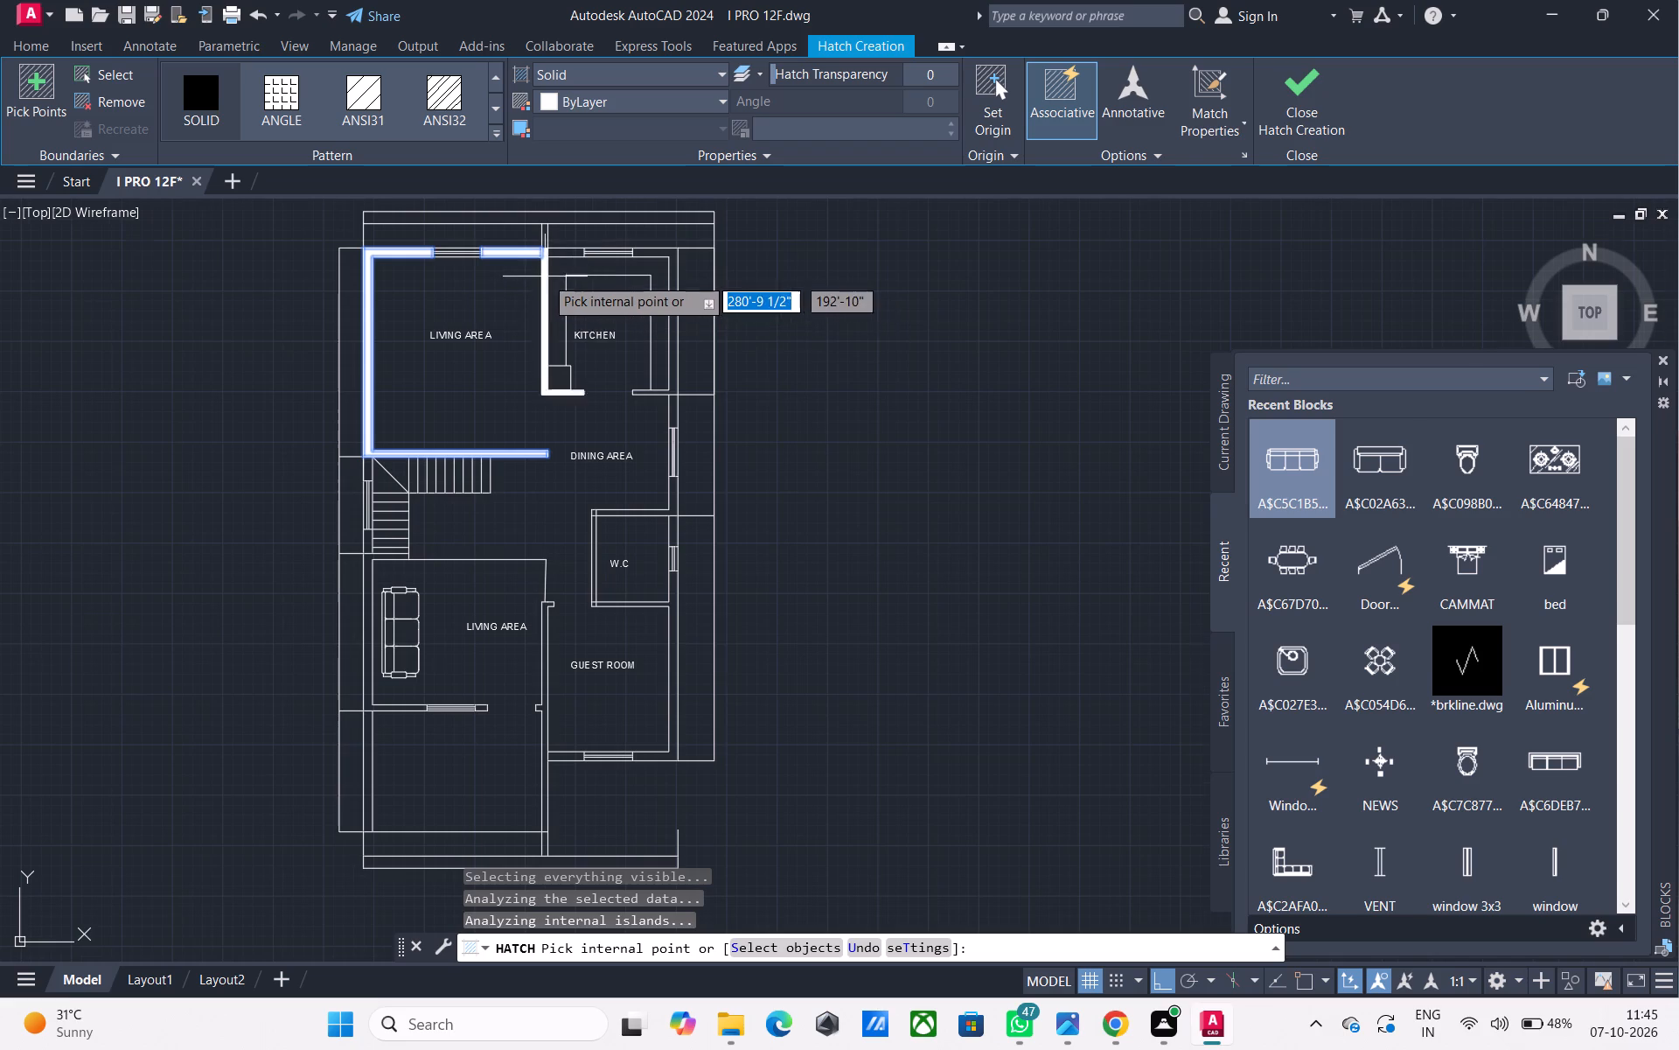
scroll(544, 276, up, 2)
middle_drag(535, 271, 477, 479)
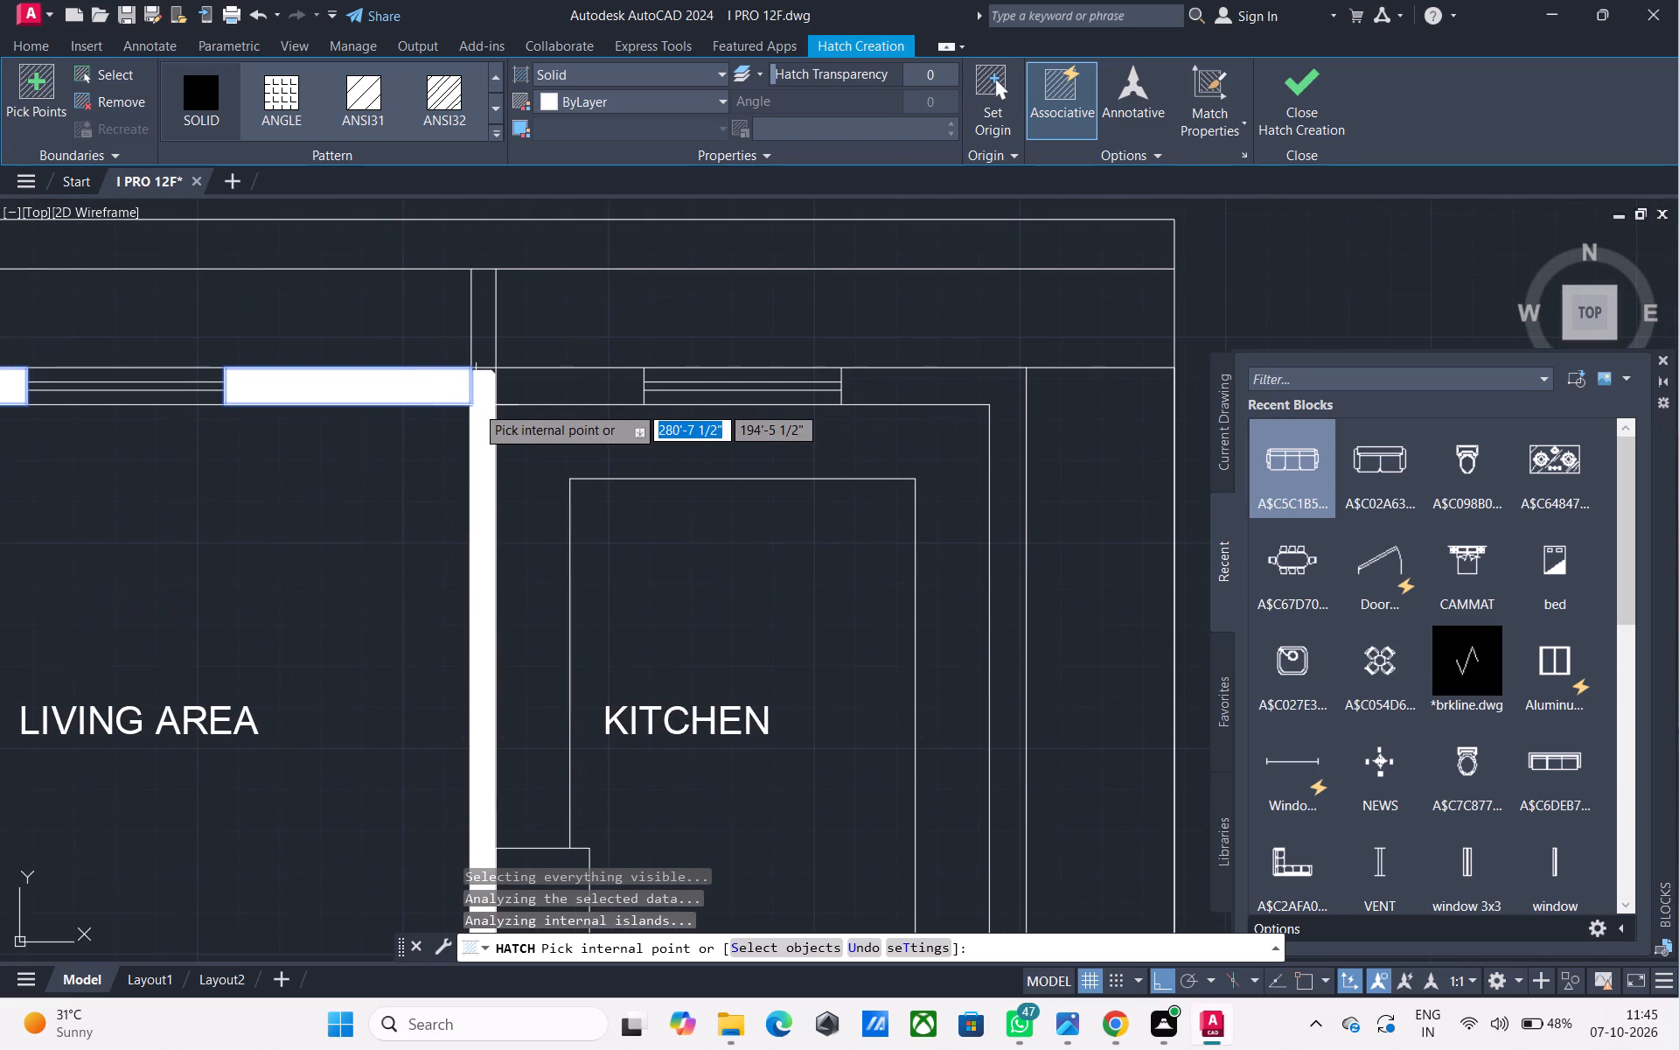
click(475, 405)
click(526, 383)
click(919, 404)
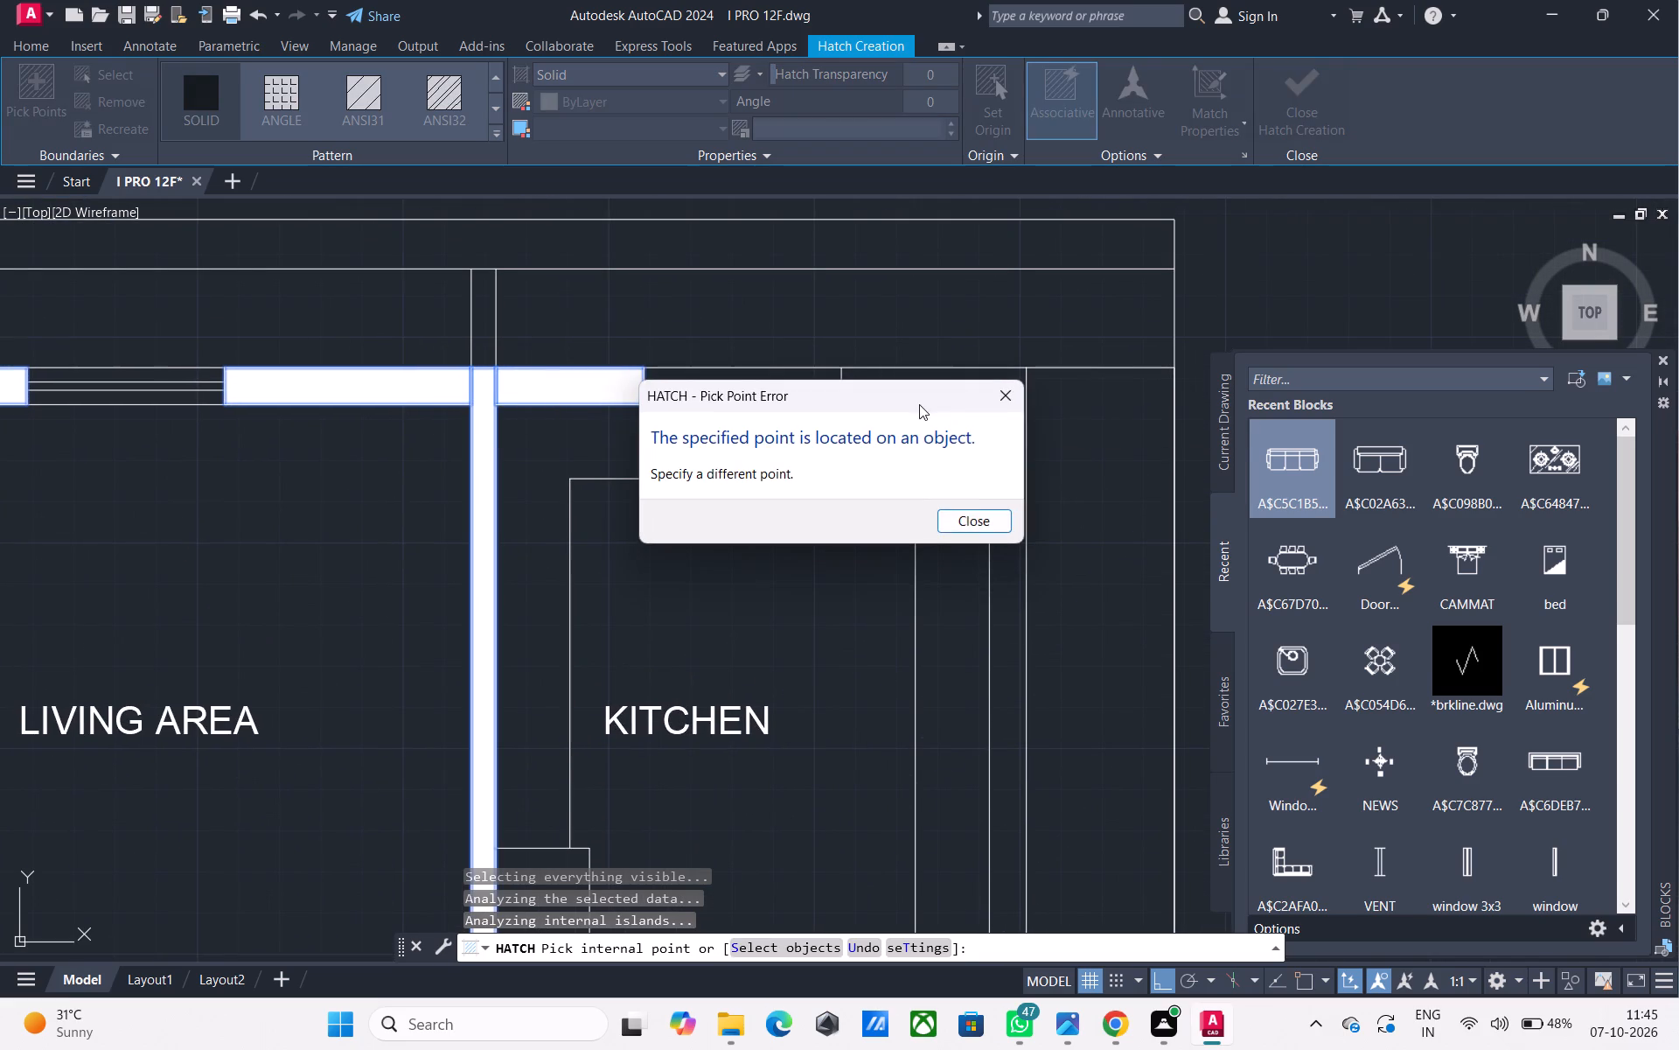
click(1011, 399)
click(921, 388)
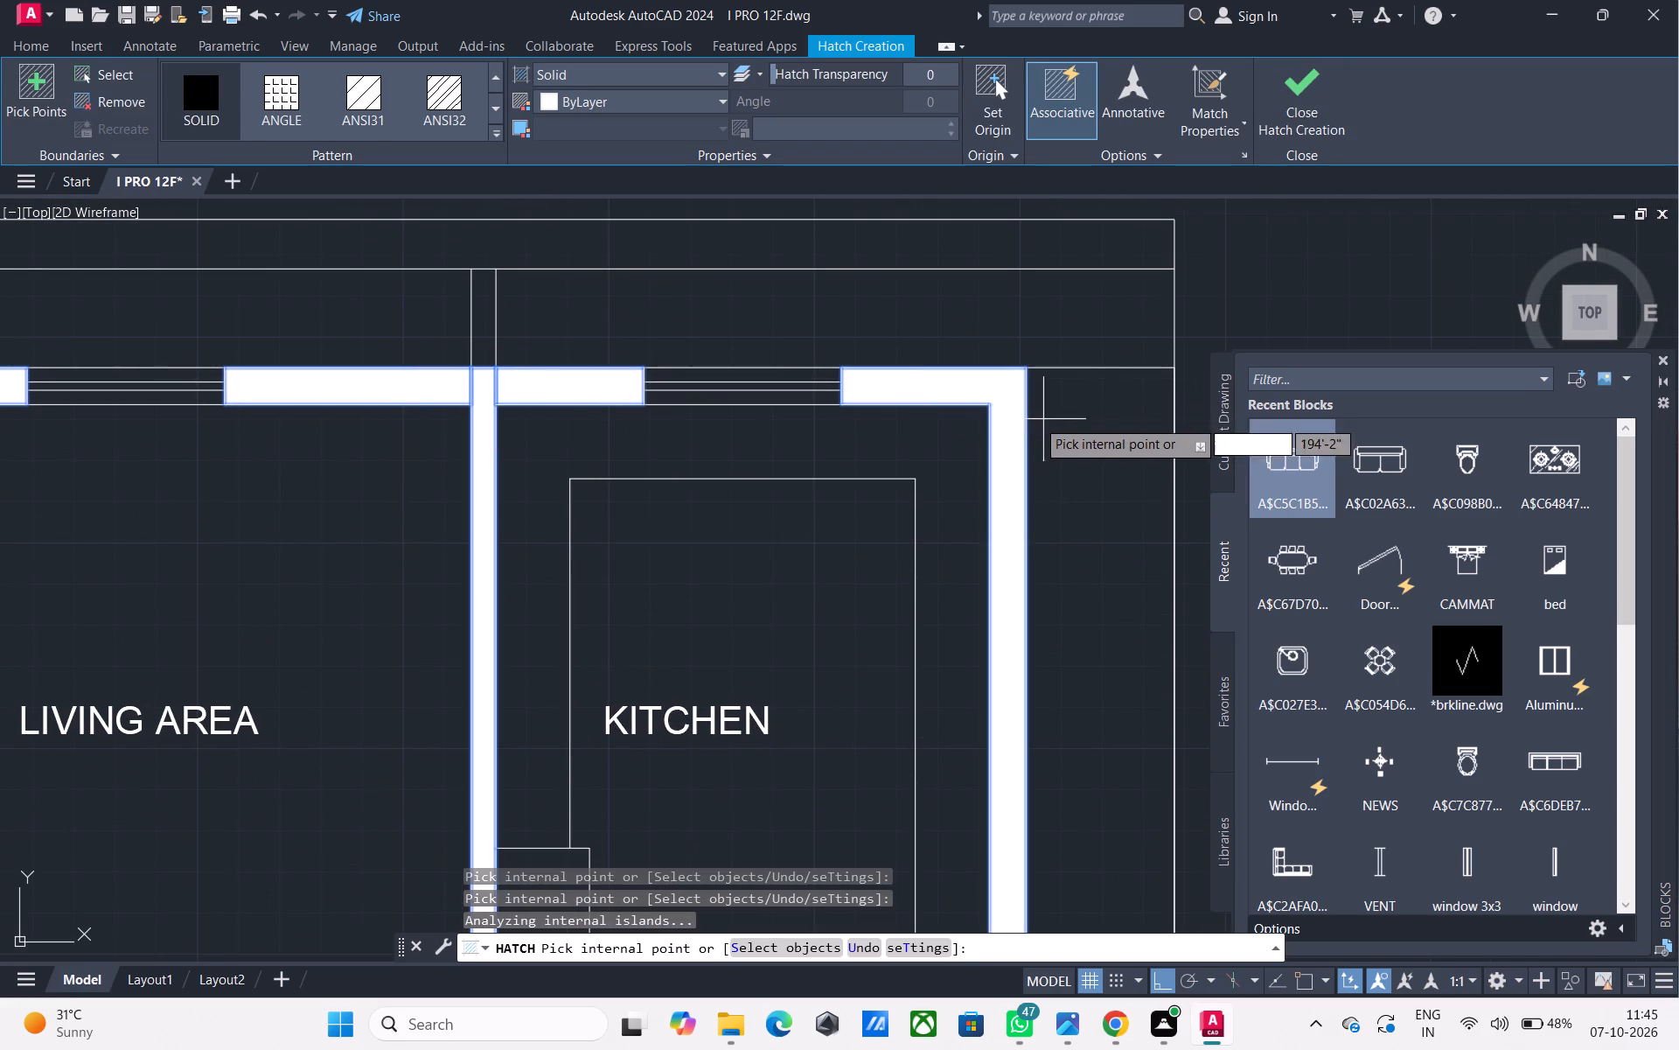
Add the outer right wall sections along the dining area, W.C and guest room, with the W.C cross walls, to the solid hatch.
scroll(999, 415, down, 3)
middle_drag(921, 397, 770, 255)
scroll(807, 422, up, 1)
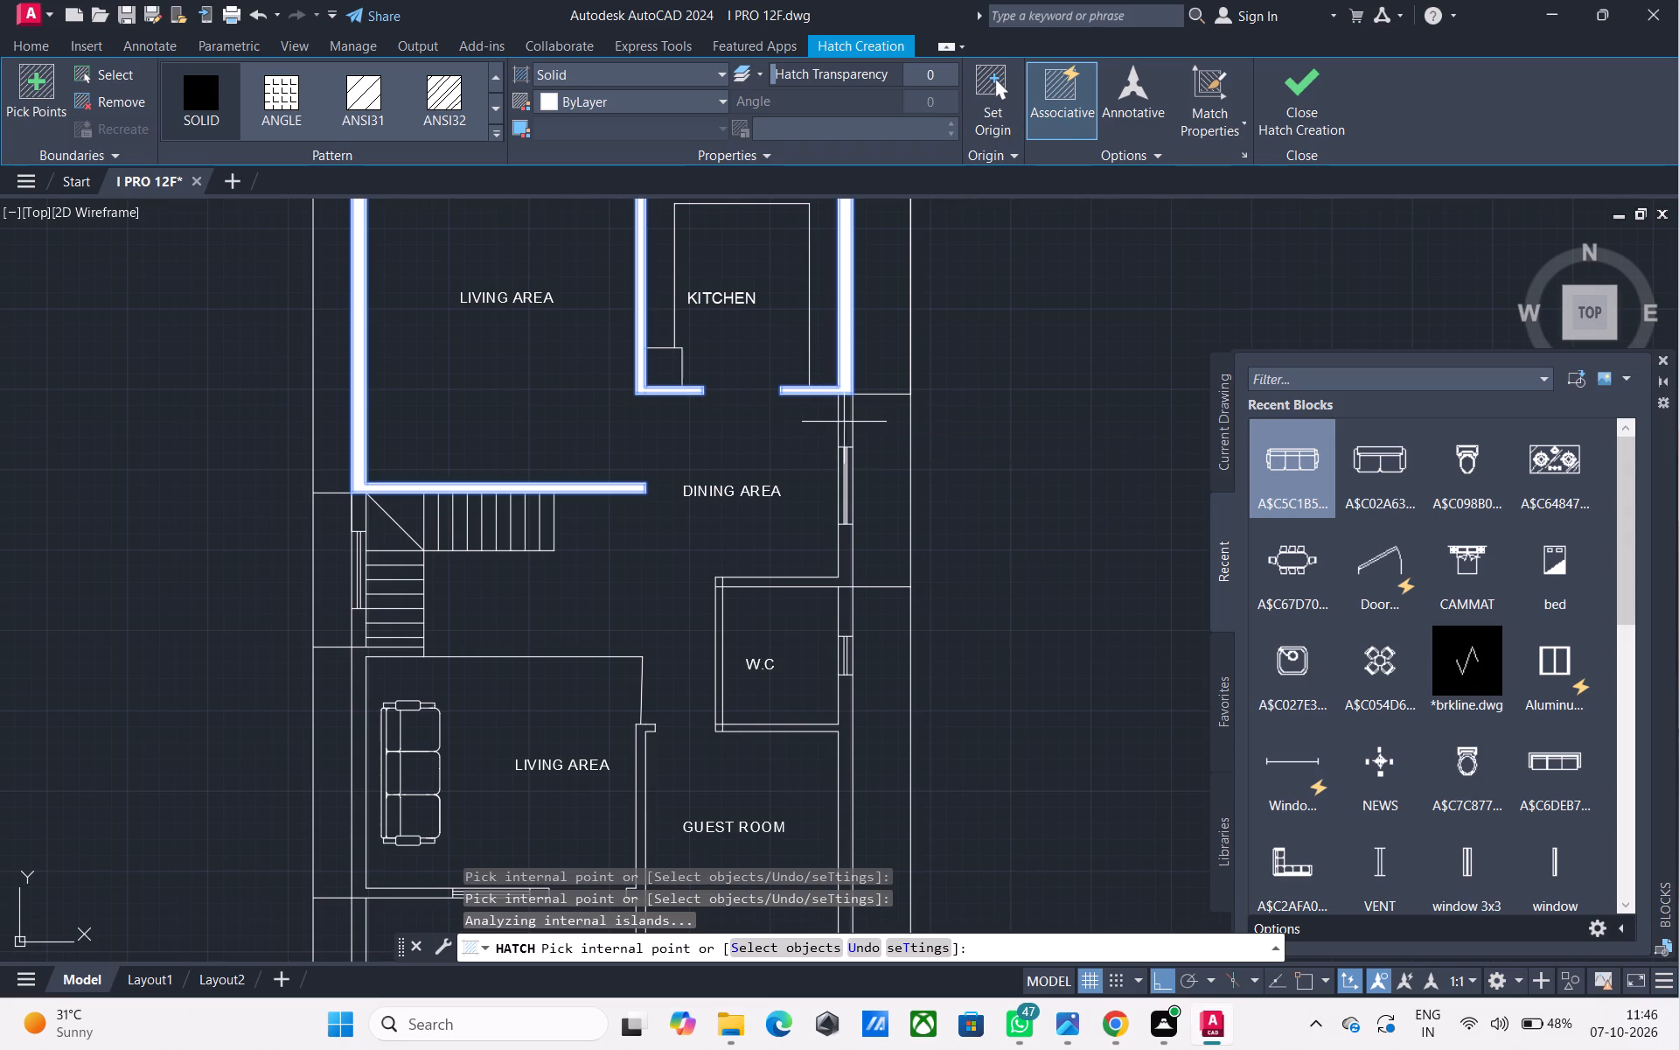
click(844, 422)
click(846, 583)
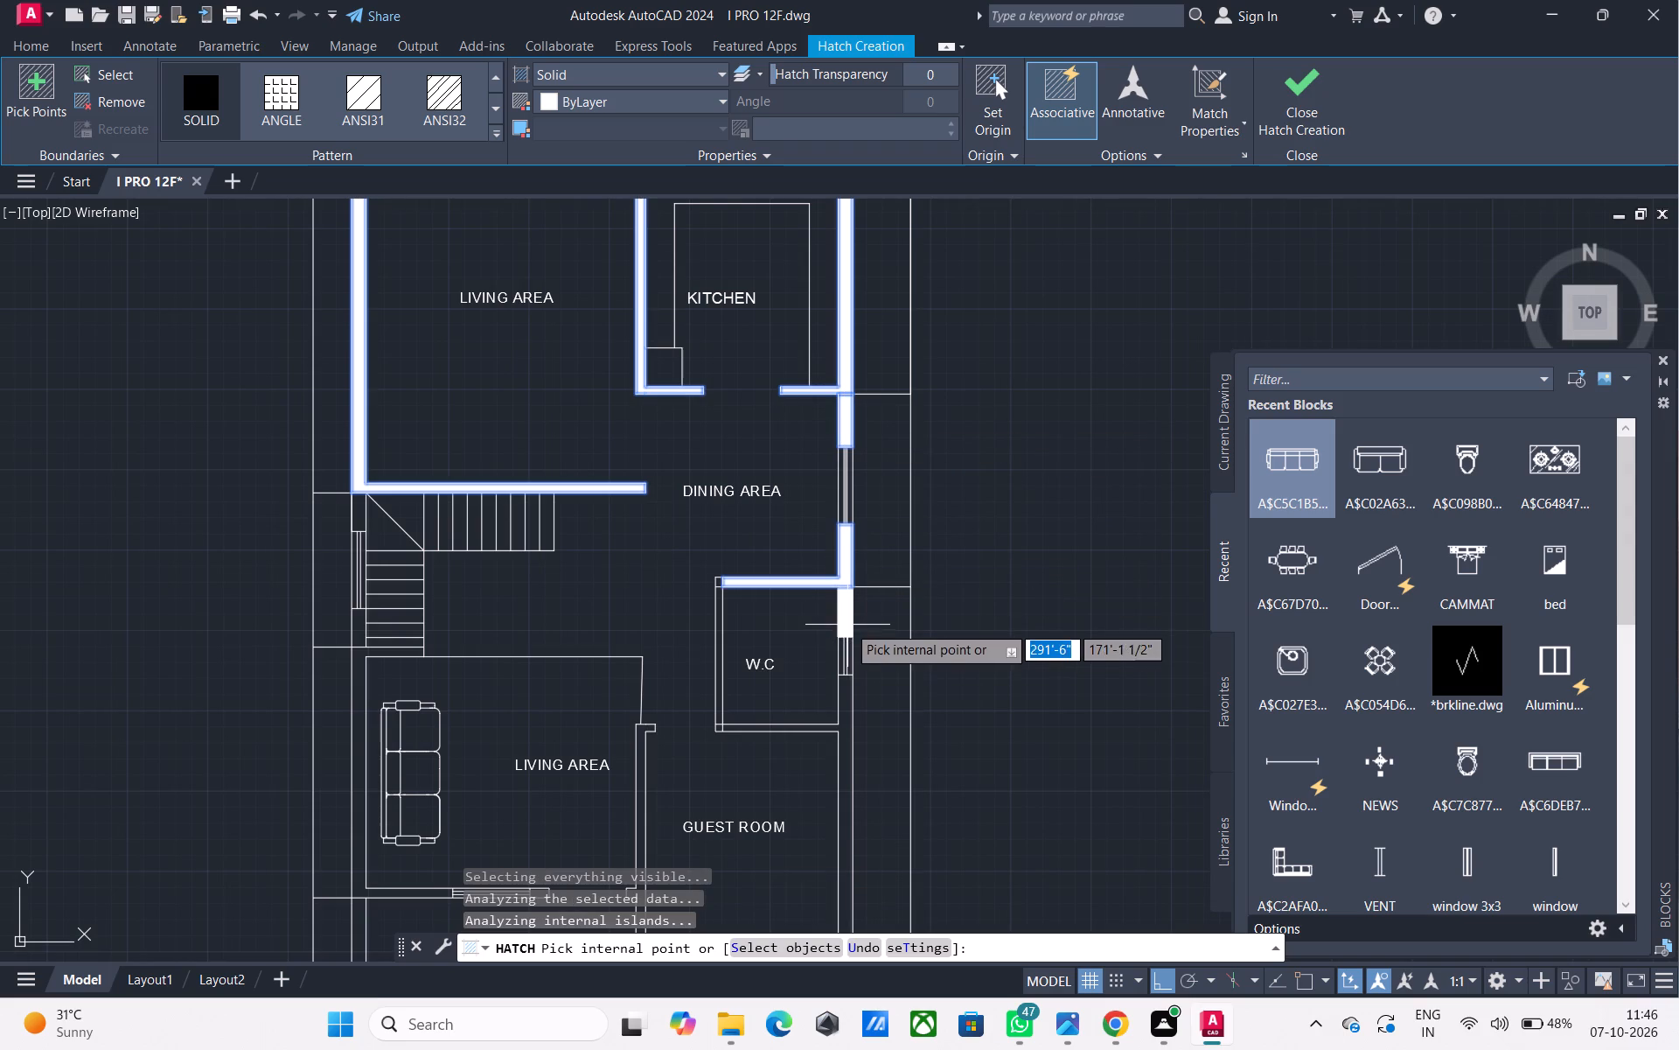
click(847, 625)
middle_drag(841, 754, 813, 717)
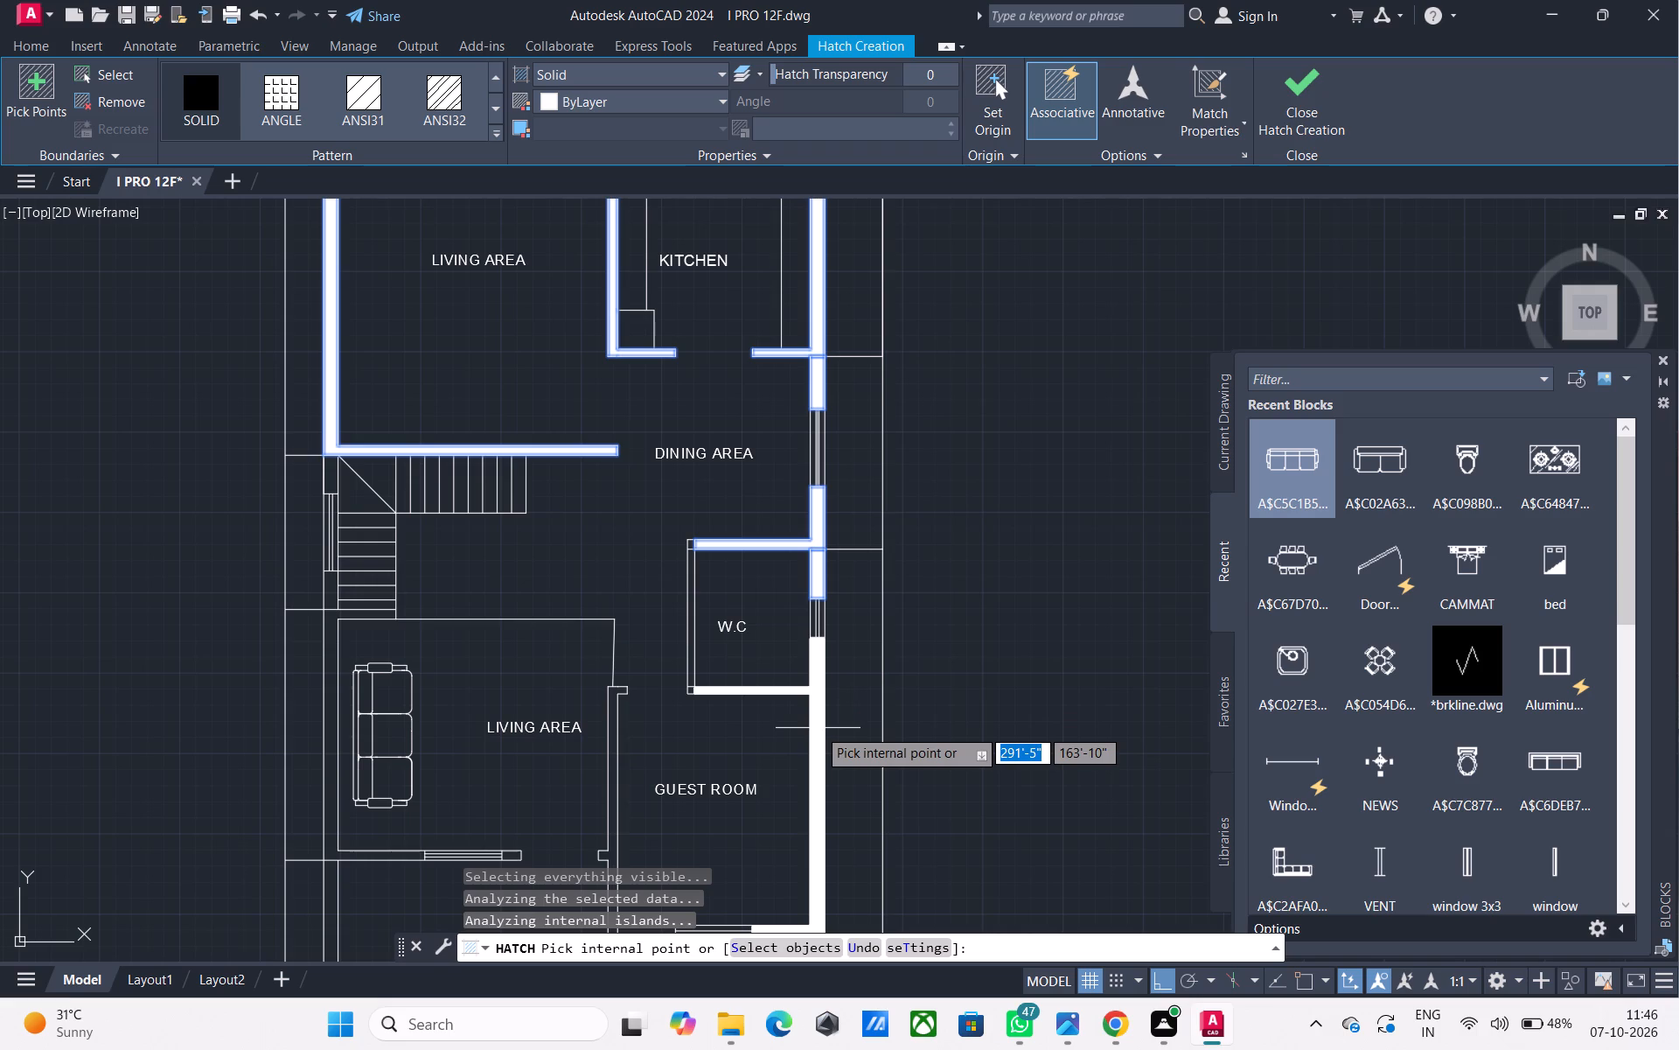
click(818, 728)
Add the guest room's bottom wall beside the window and the wall dividing it from the lower living area to the solid hatch.
scroll(819, 728, down, 2)
middle_drag(801, 739, 798, 623)
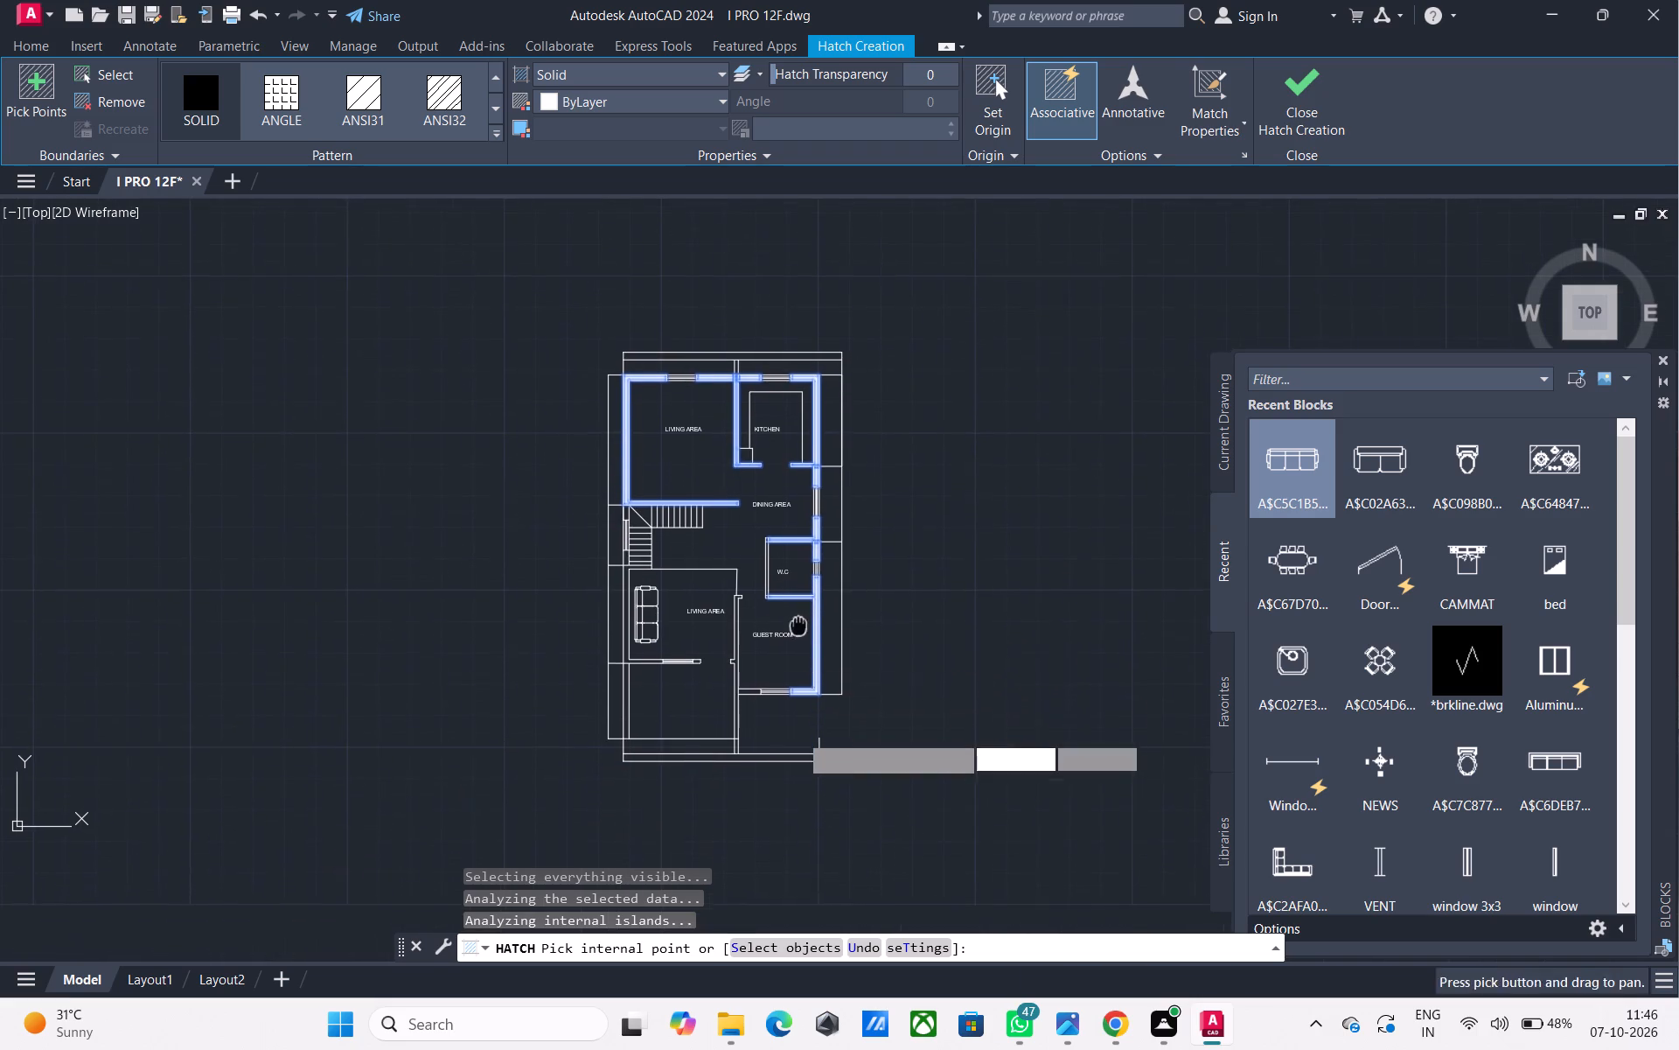
scroll(759, 691, up, 2)
click(735, 692)
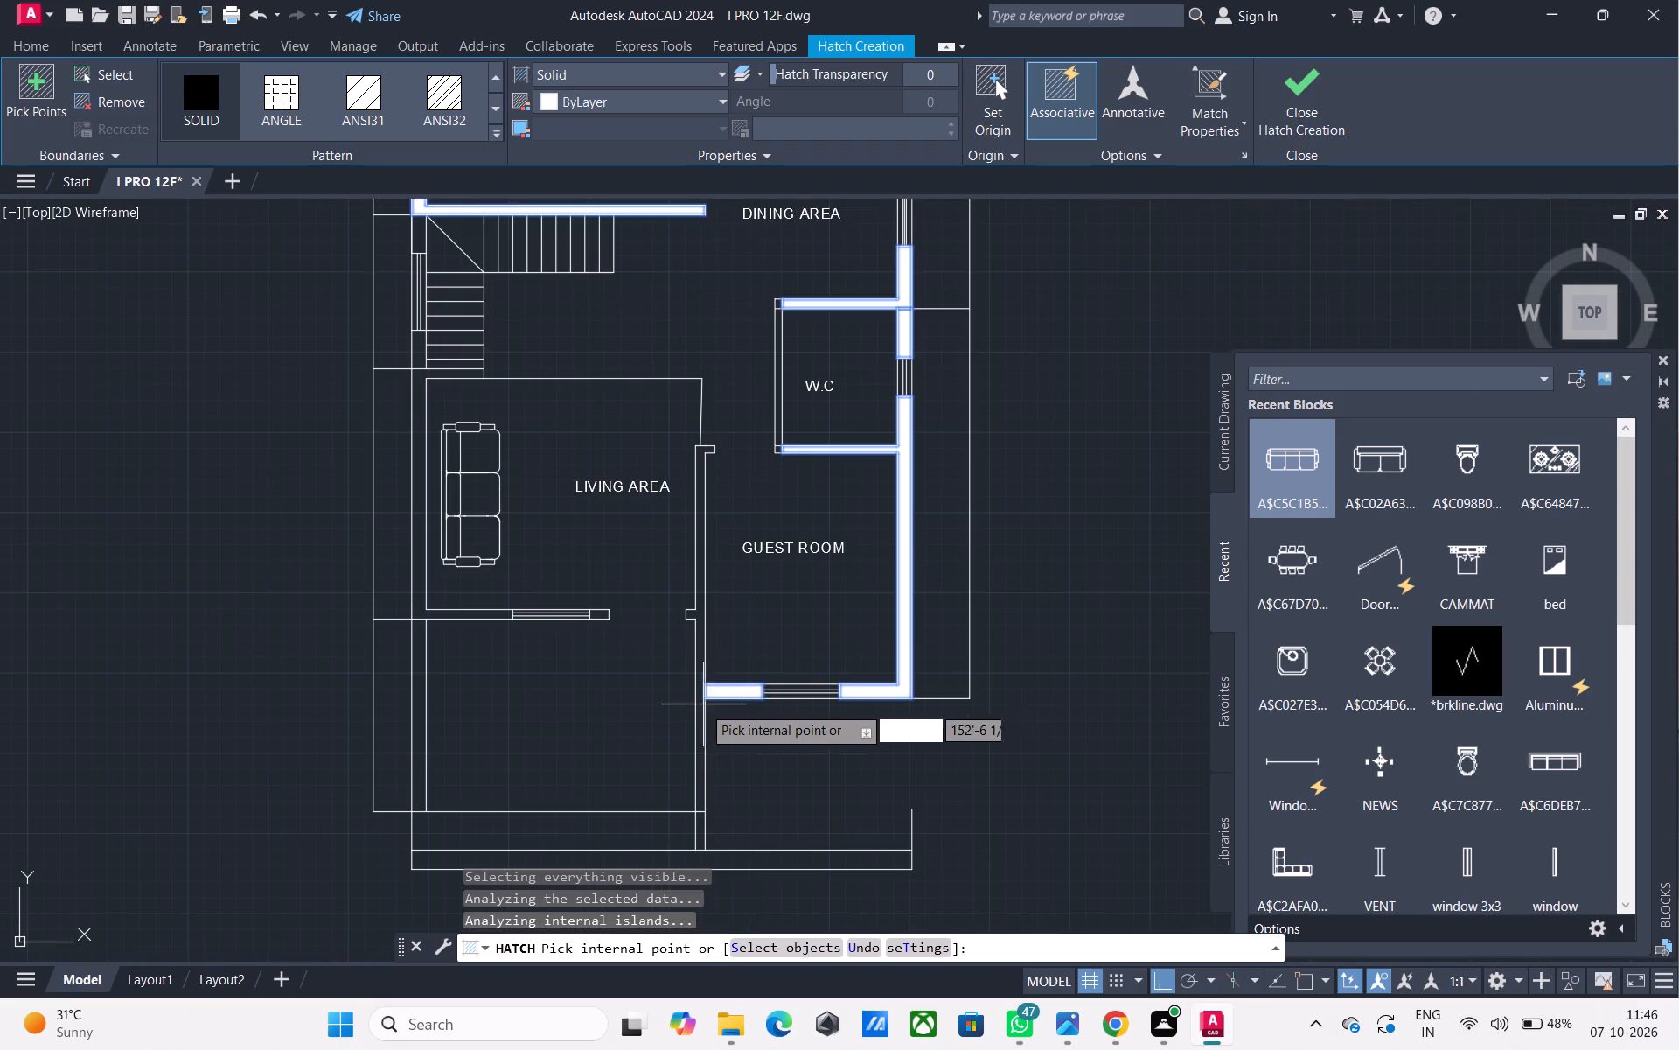
click(700, 710)
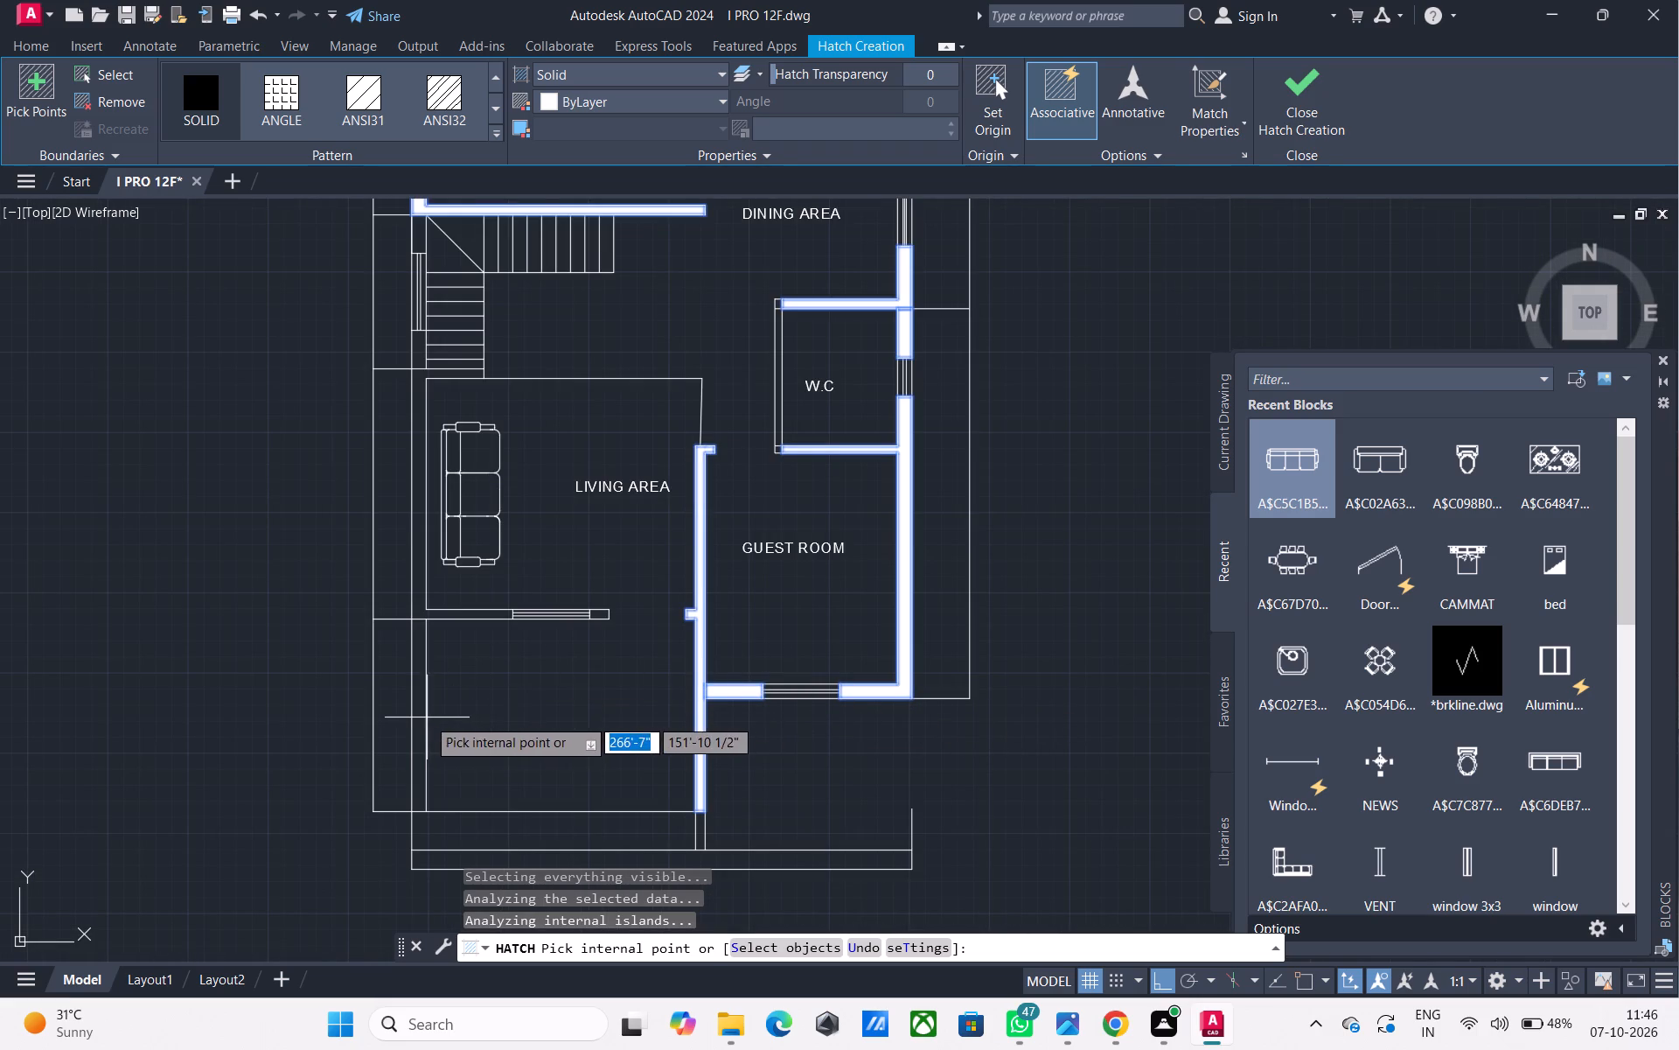
Add the lower left outer wall, staircase wall sections and the lower living area's window wall to the solid hatch and finish it.
click(422, 720)
click(413, 583)
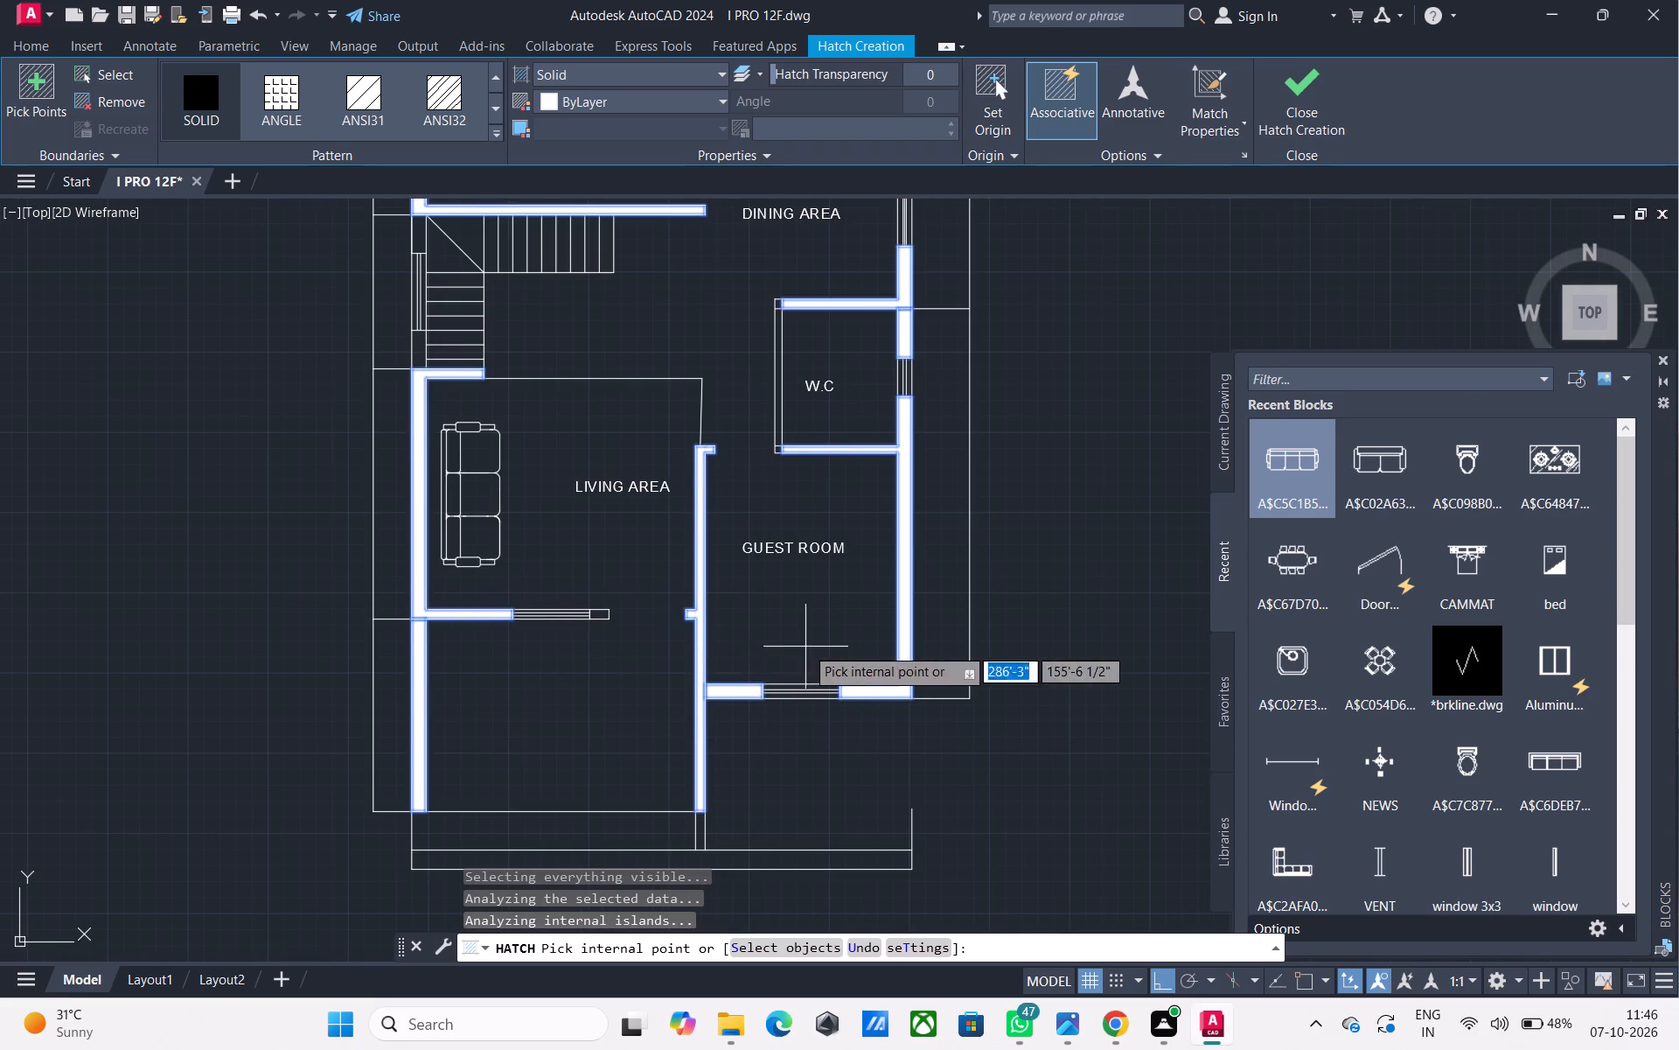
click(414, 349)
click(418, 243)
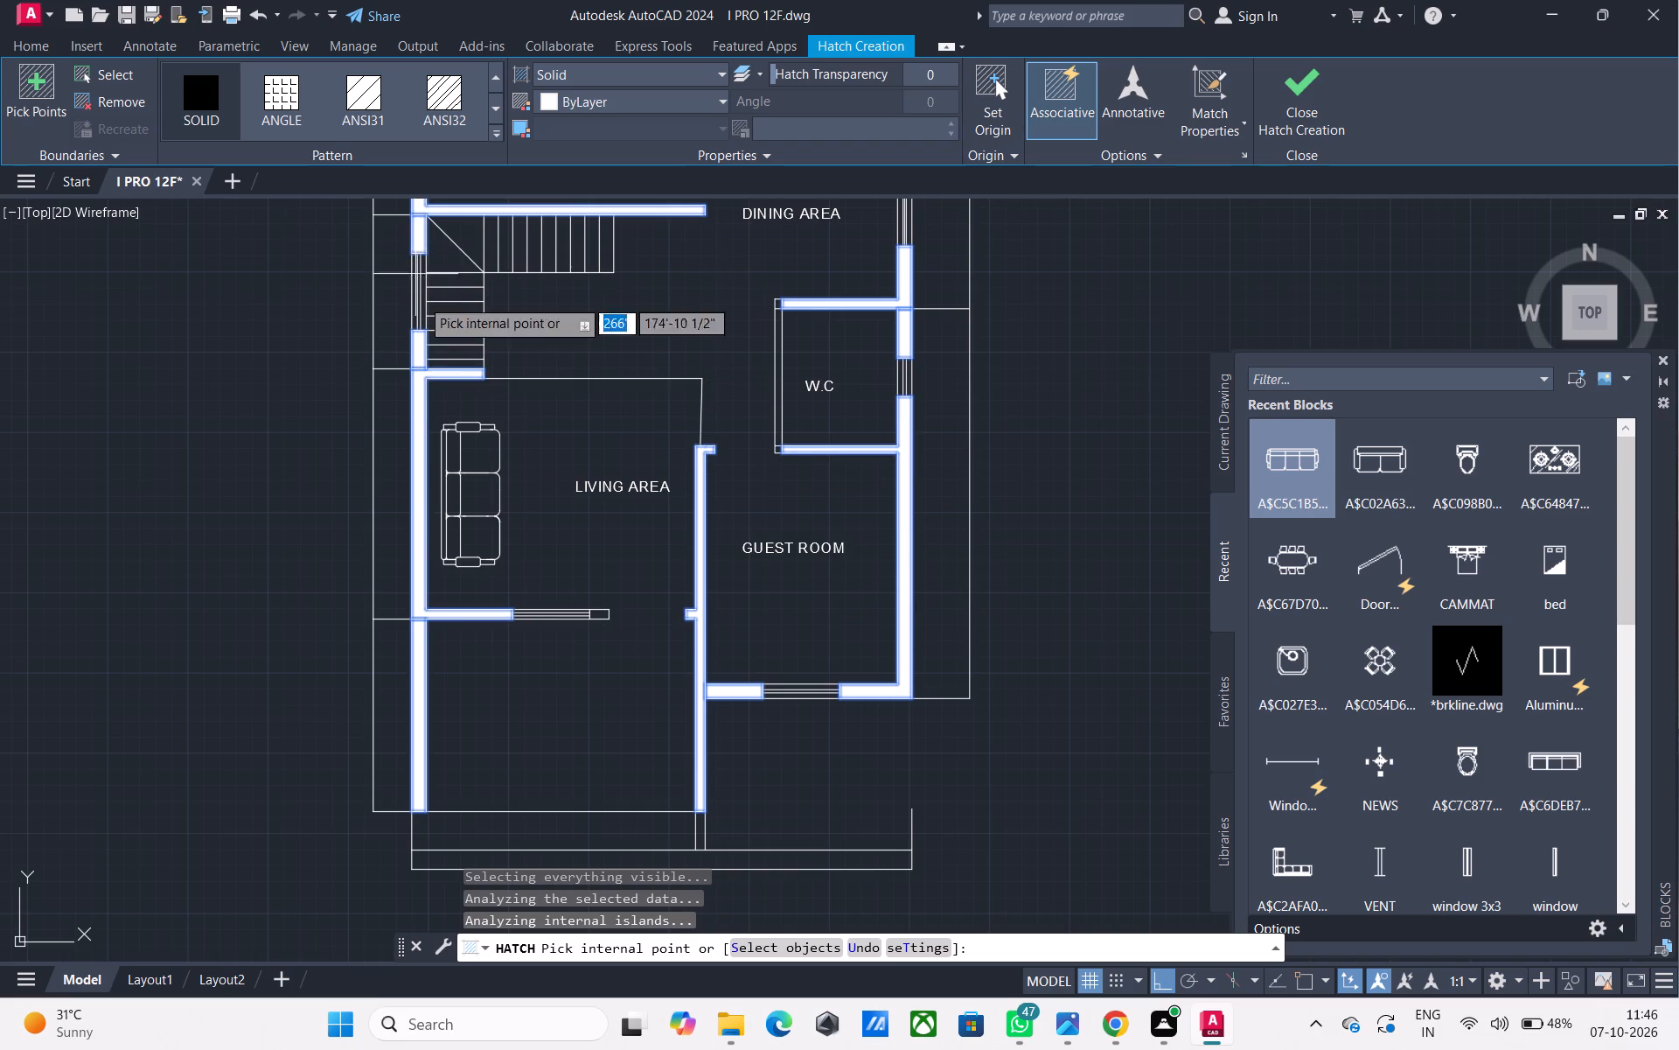
click(599, 612)
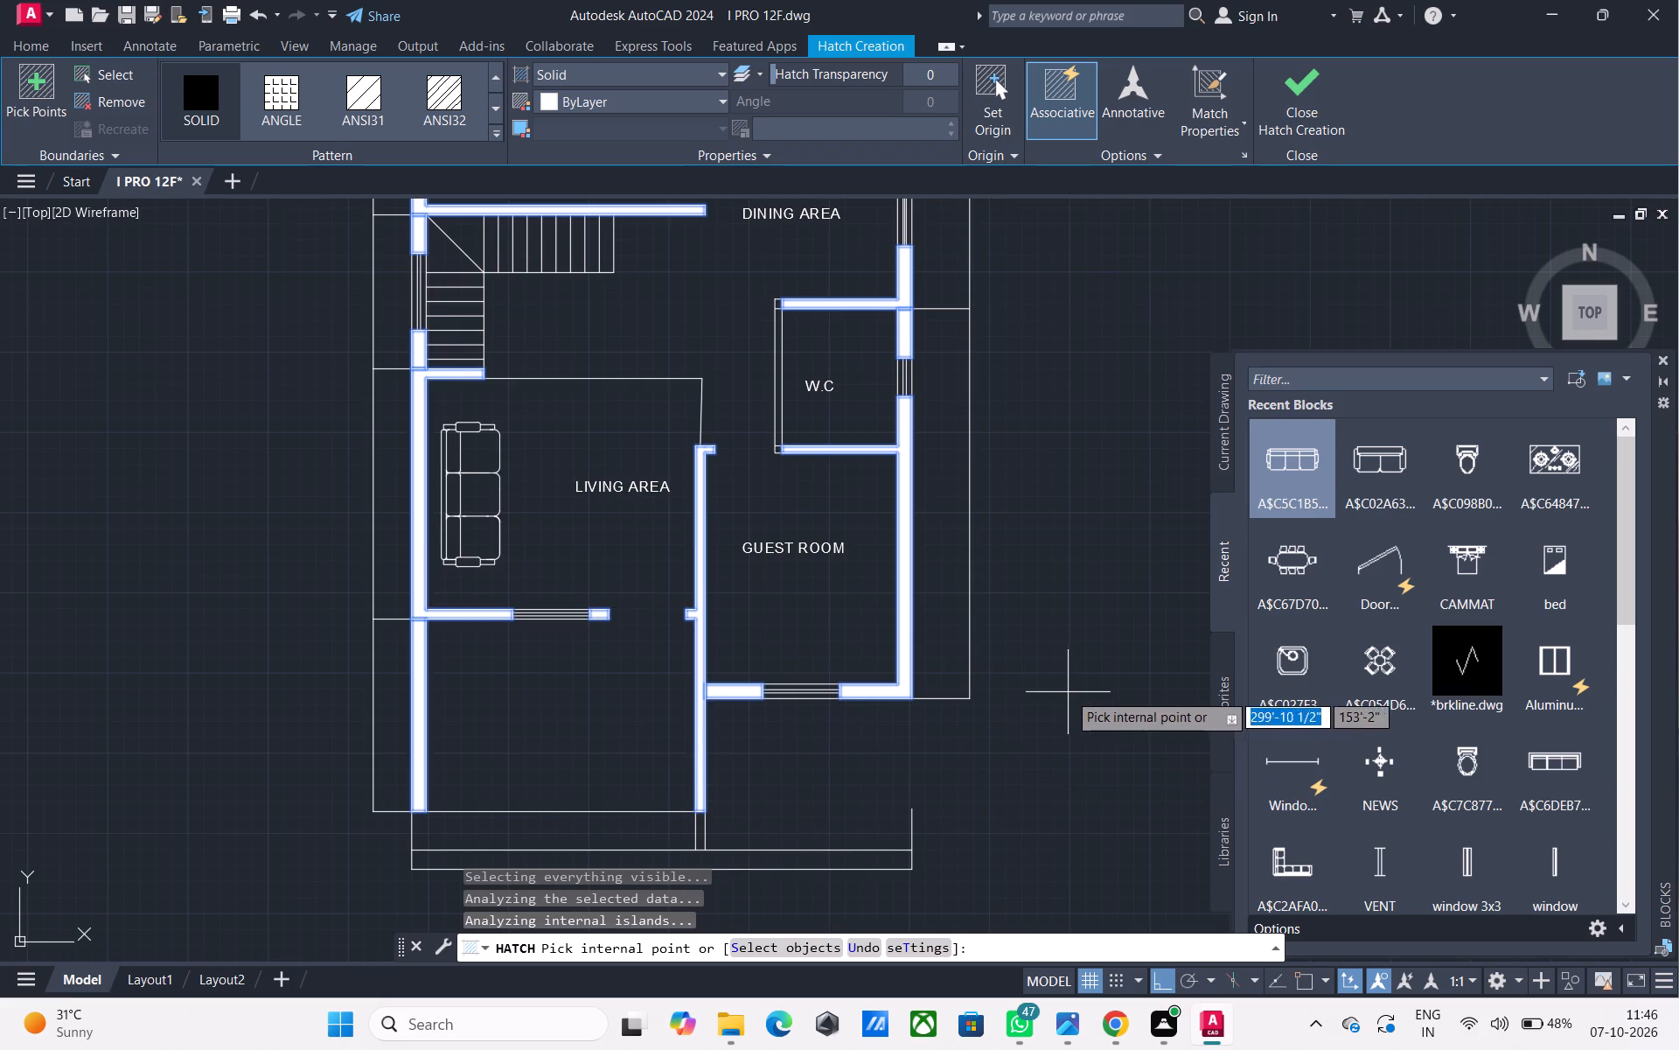
key(Escape)
Offset the inner line of the W.C's bottom wall 6" upward into the room.
middle_drag(899, 583, 808, 718)
scroll(784, 685, down, 2)
middle_drag(777, 683, 707, 715)
scroll(711, 721, up, 1)
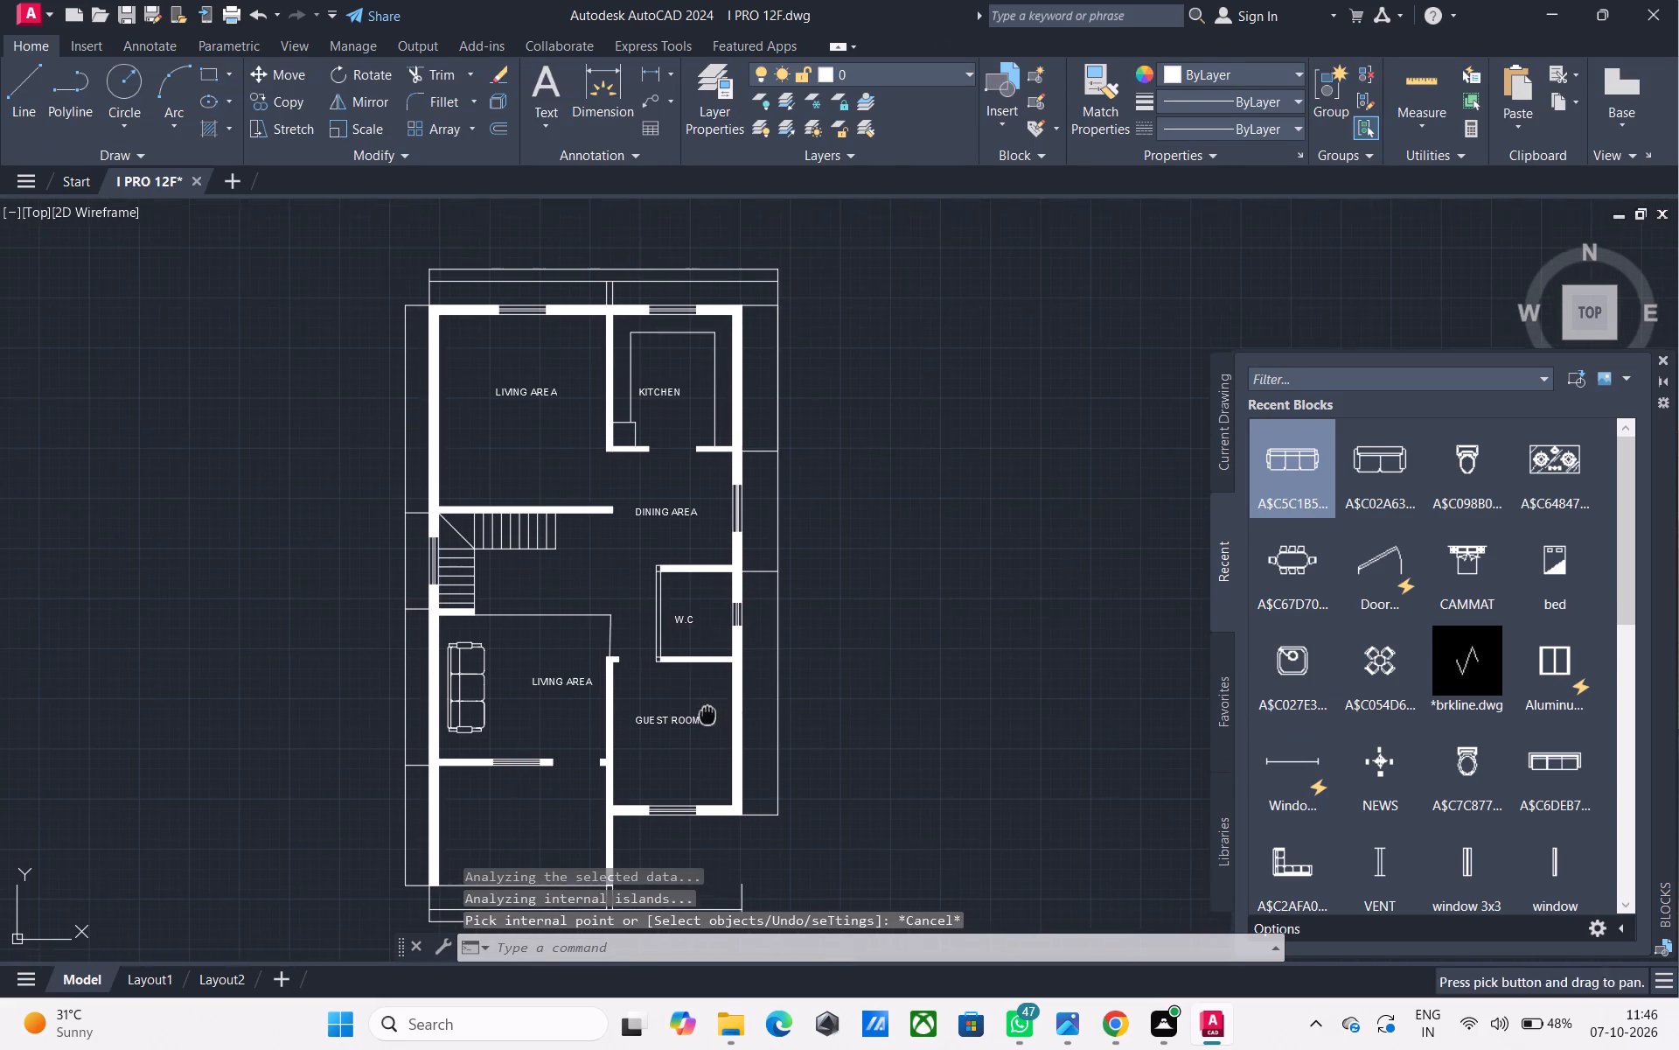
middle_drag(682, 625, 698, 565)
scroll(658, 569, up, 2)
middle_drag(692, 623, 676, 584)
scroll(668, 603, up, 1)
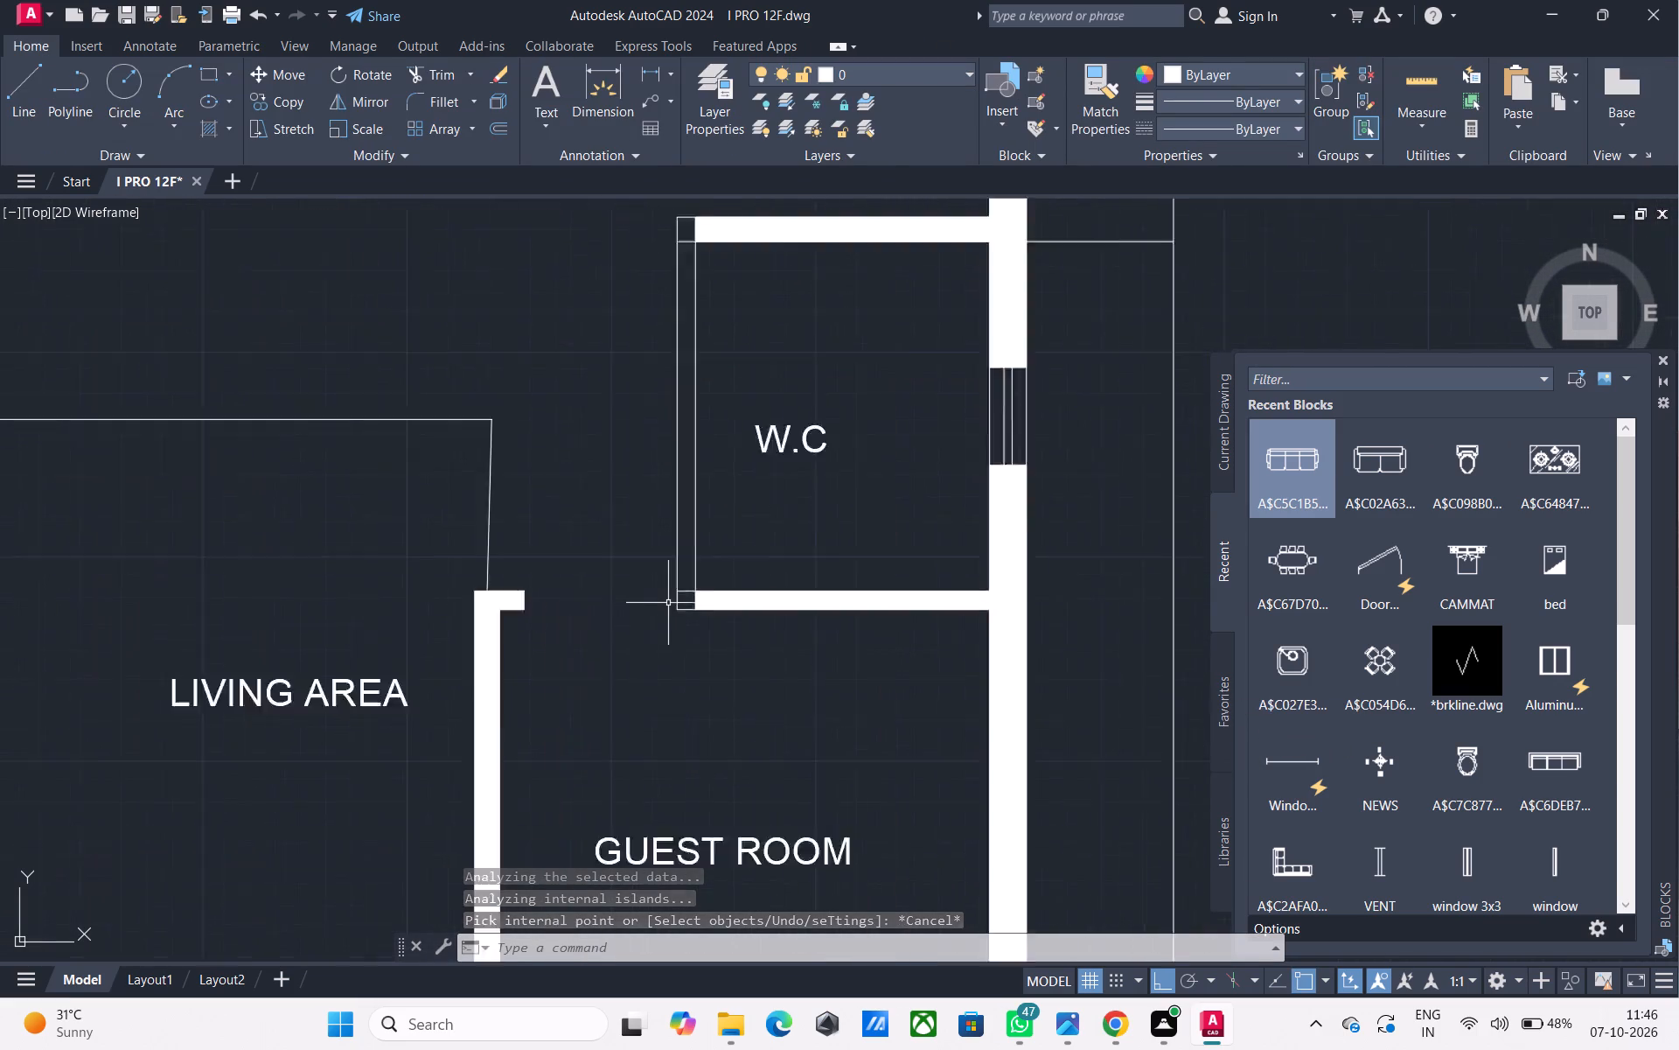
scroll(668, 603, up, 1)
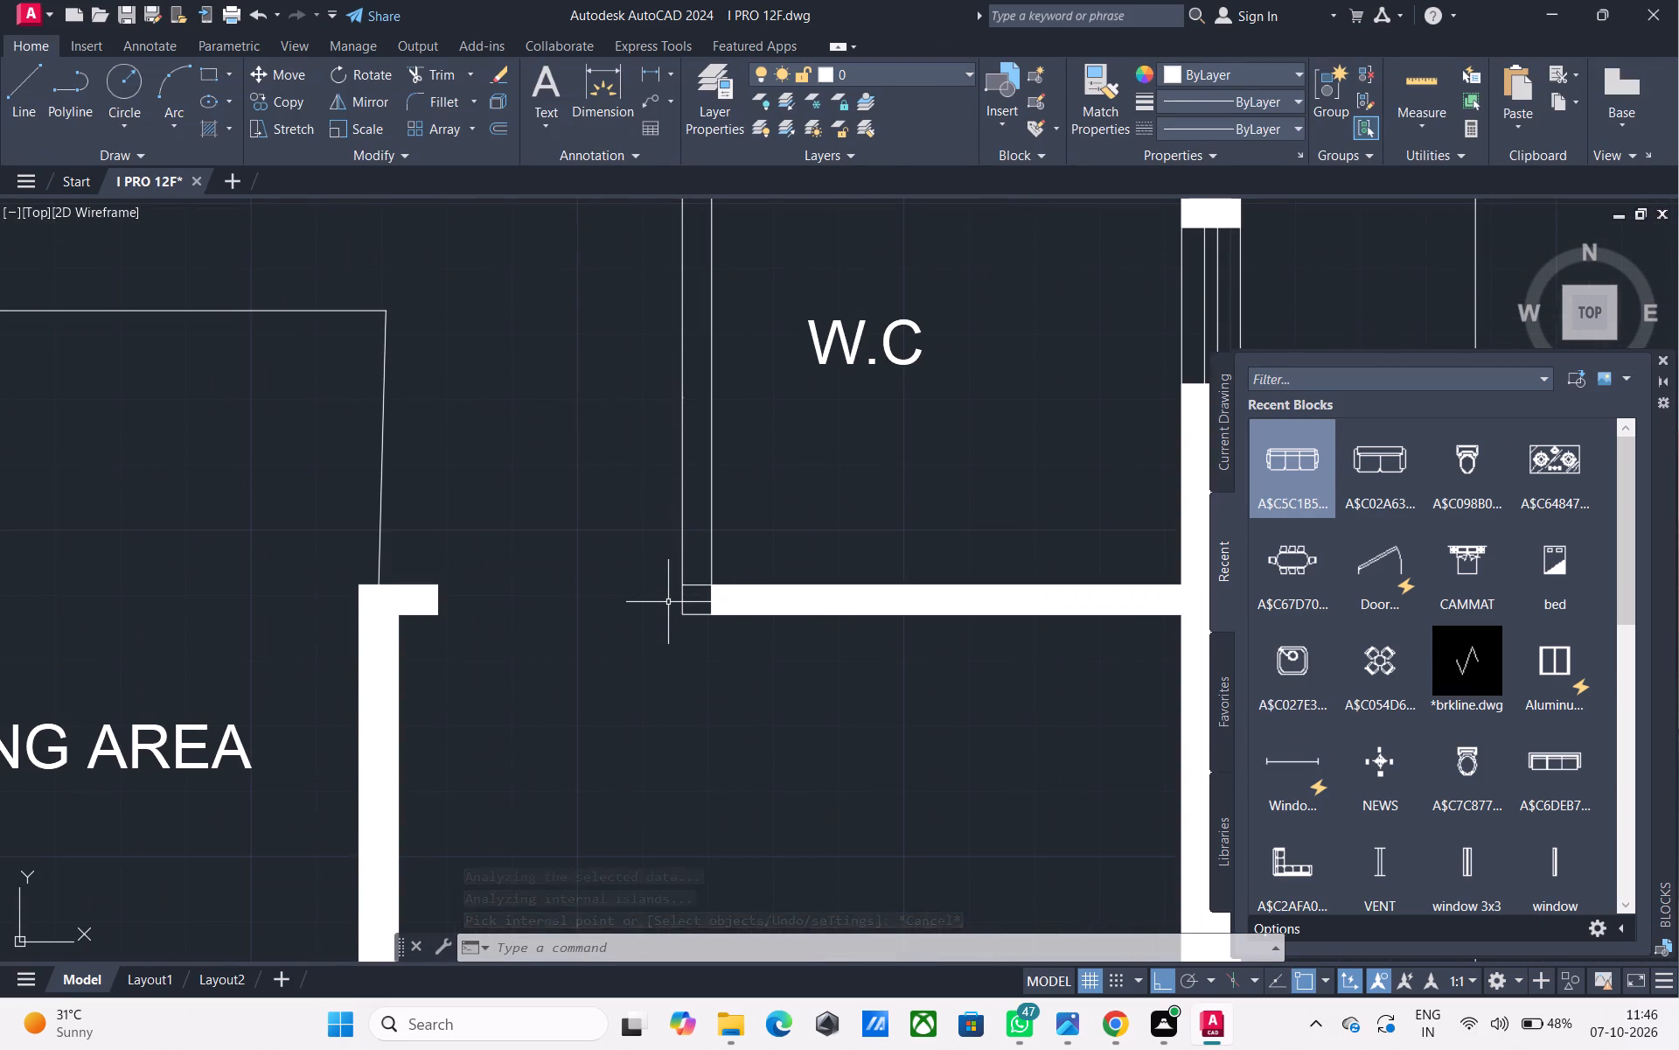
text(O)
key(space)
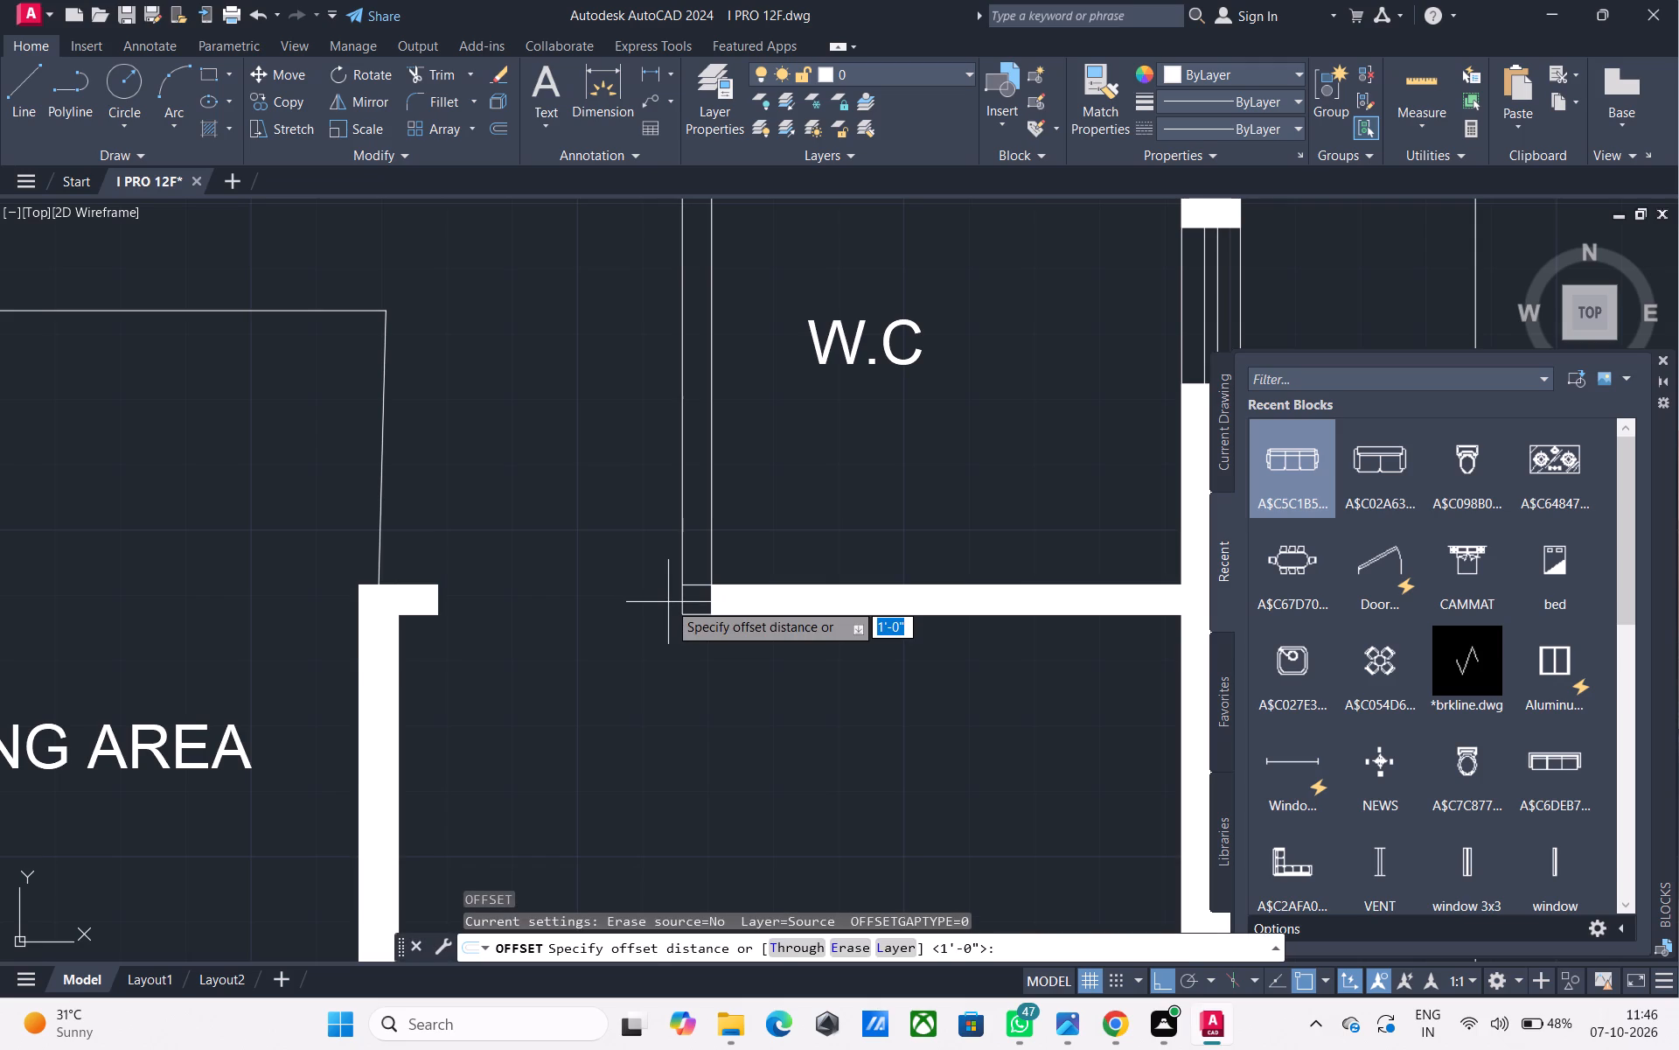
key(6)
key(shift+quotedbl)
key(Return)
click(690, 584)
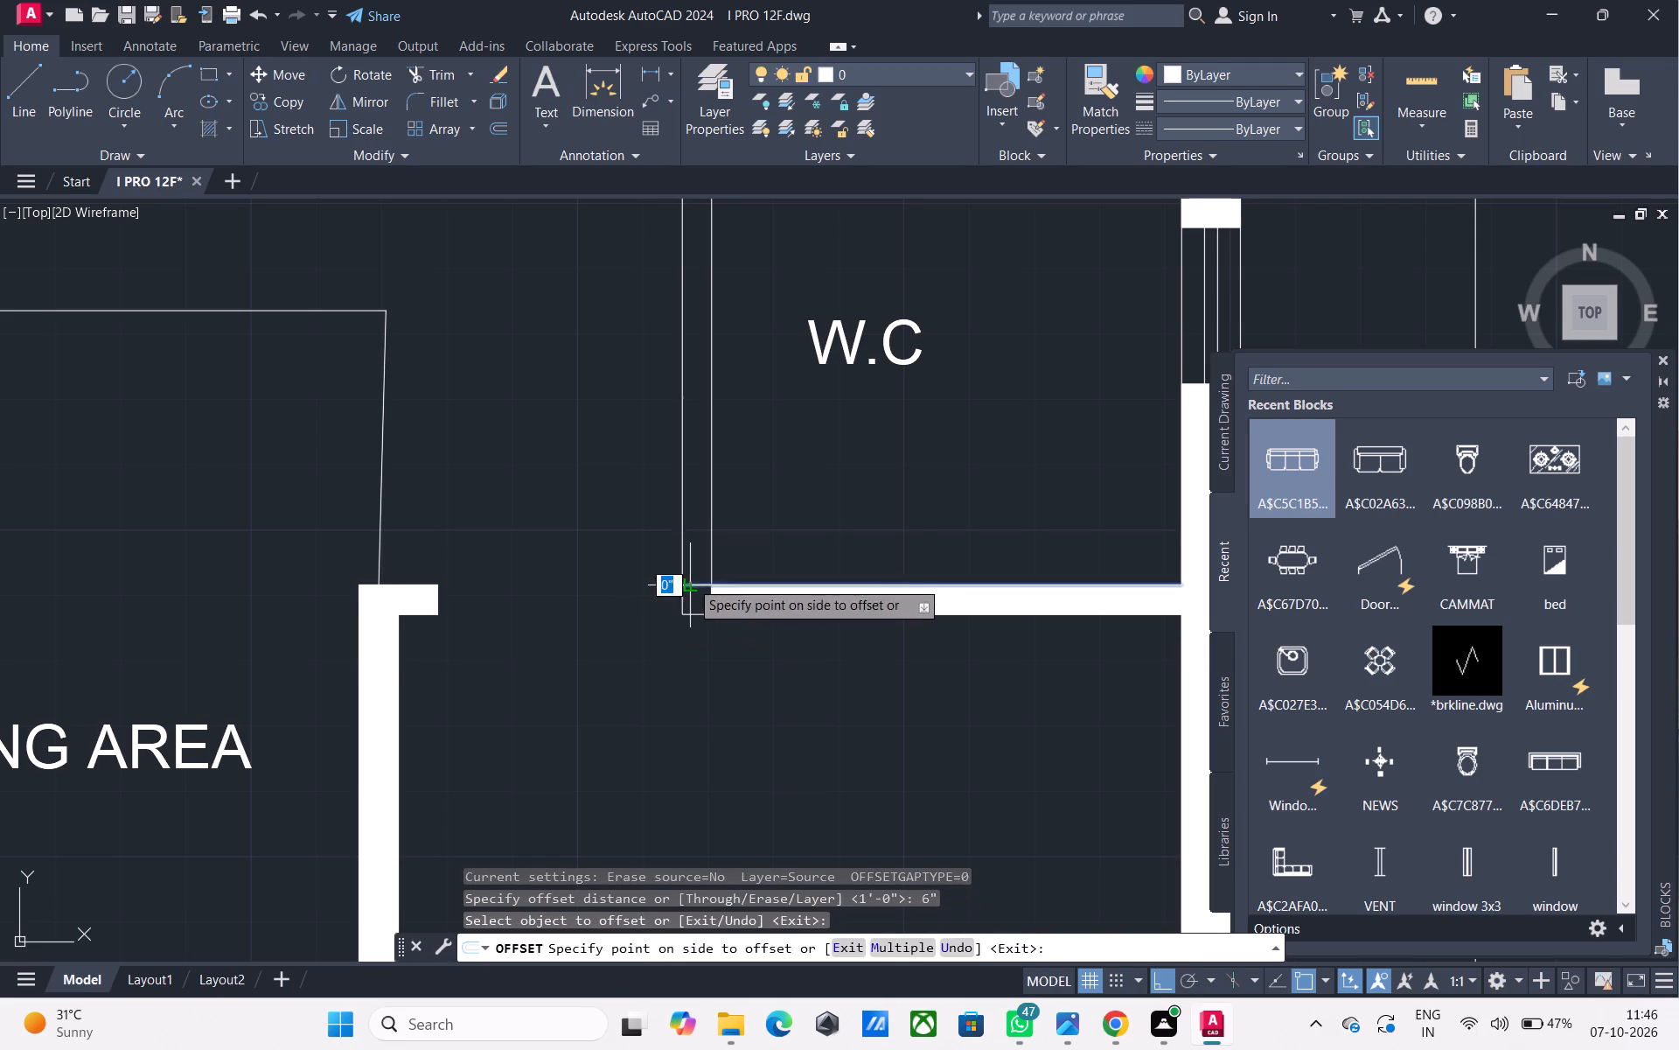
click(711, 534)
Offset the new line another 2.5' upward to mark the W.C door opening.
click(700, 547)
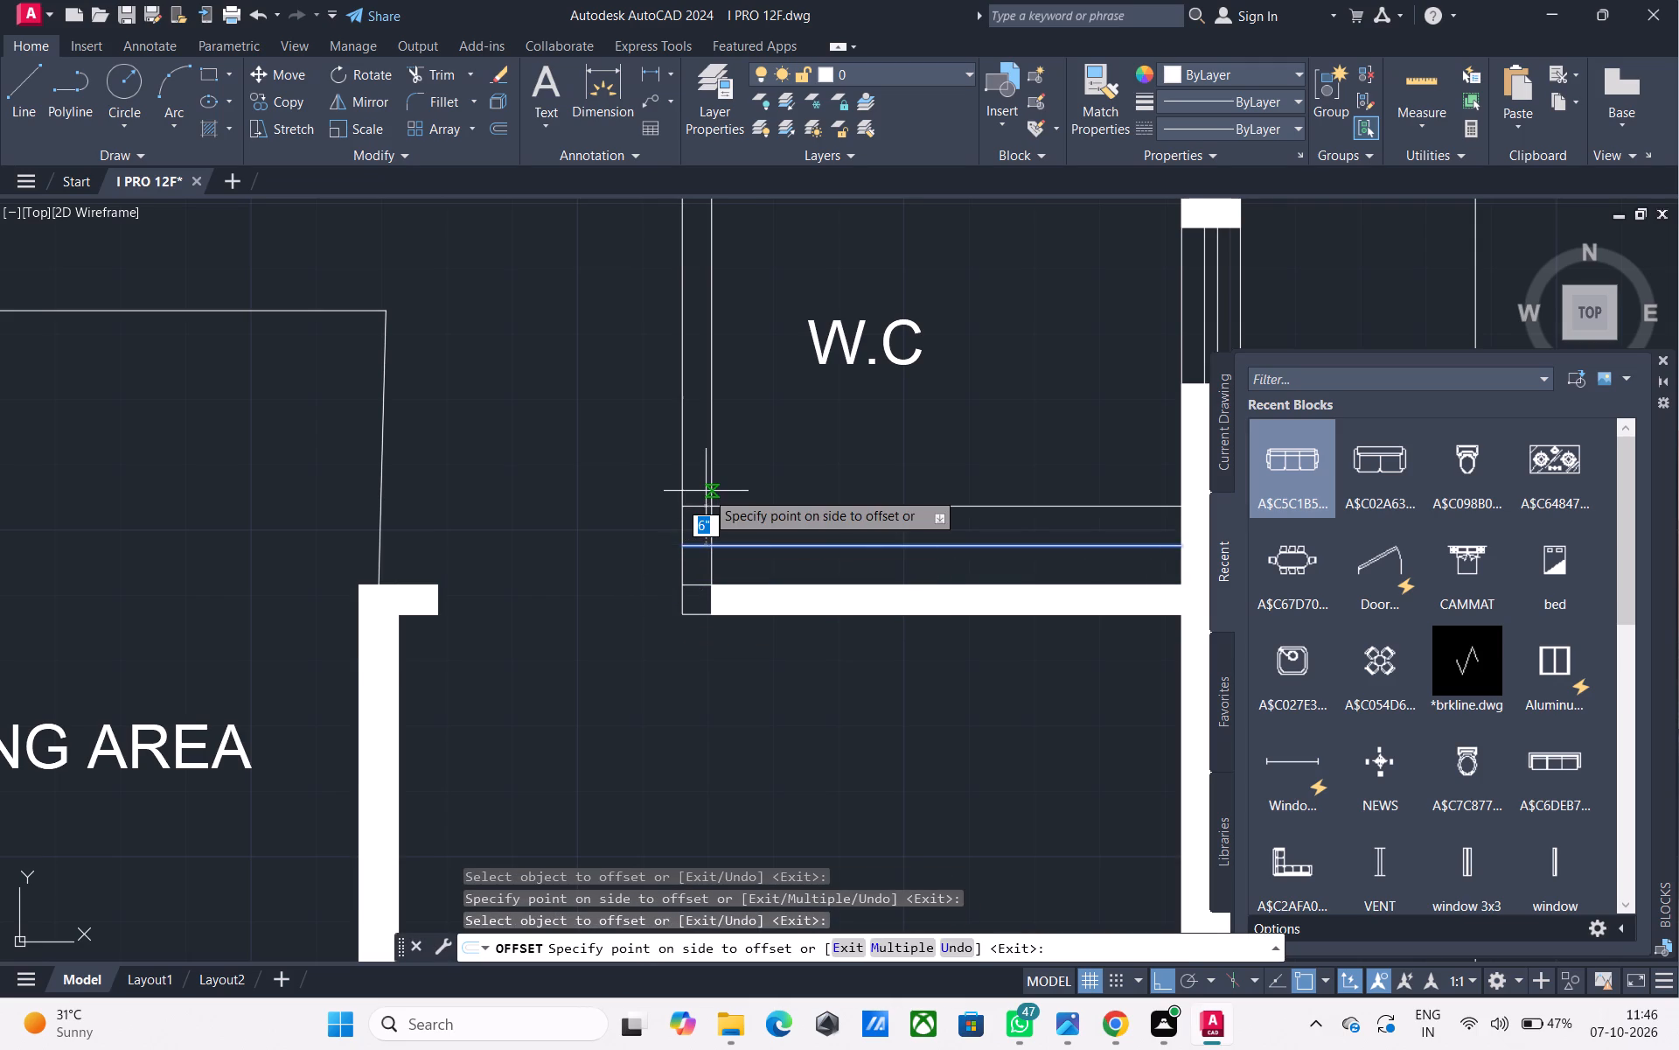
text(2.5')
key(Return)
key(Escape)
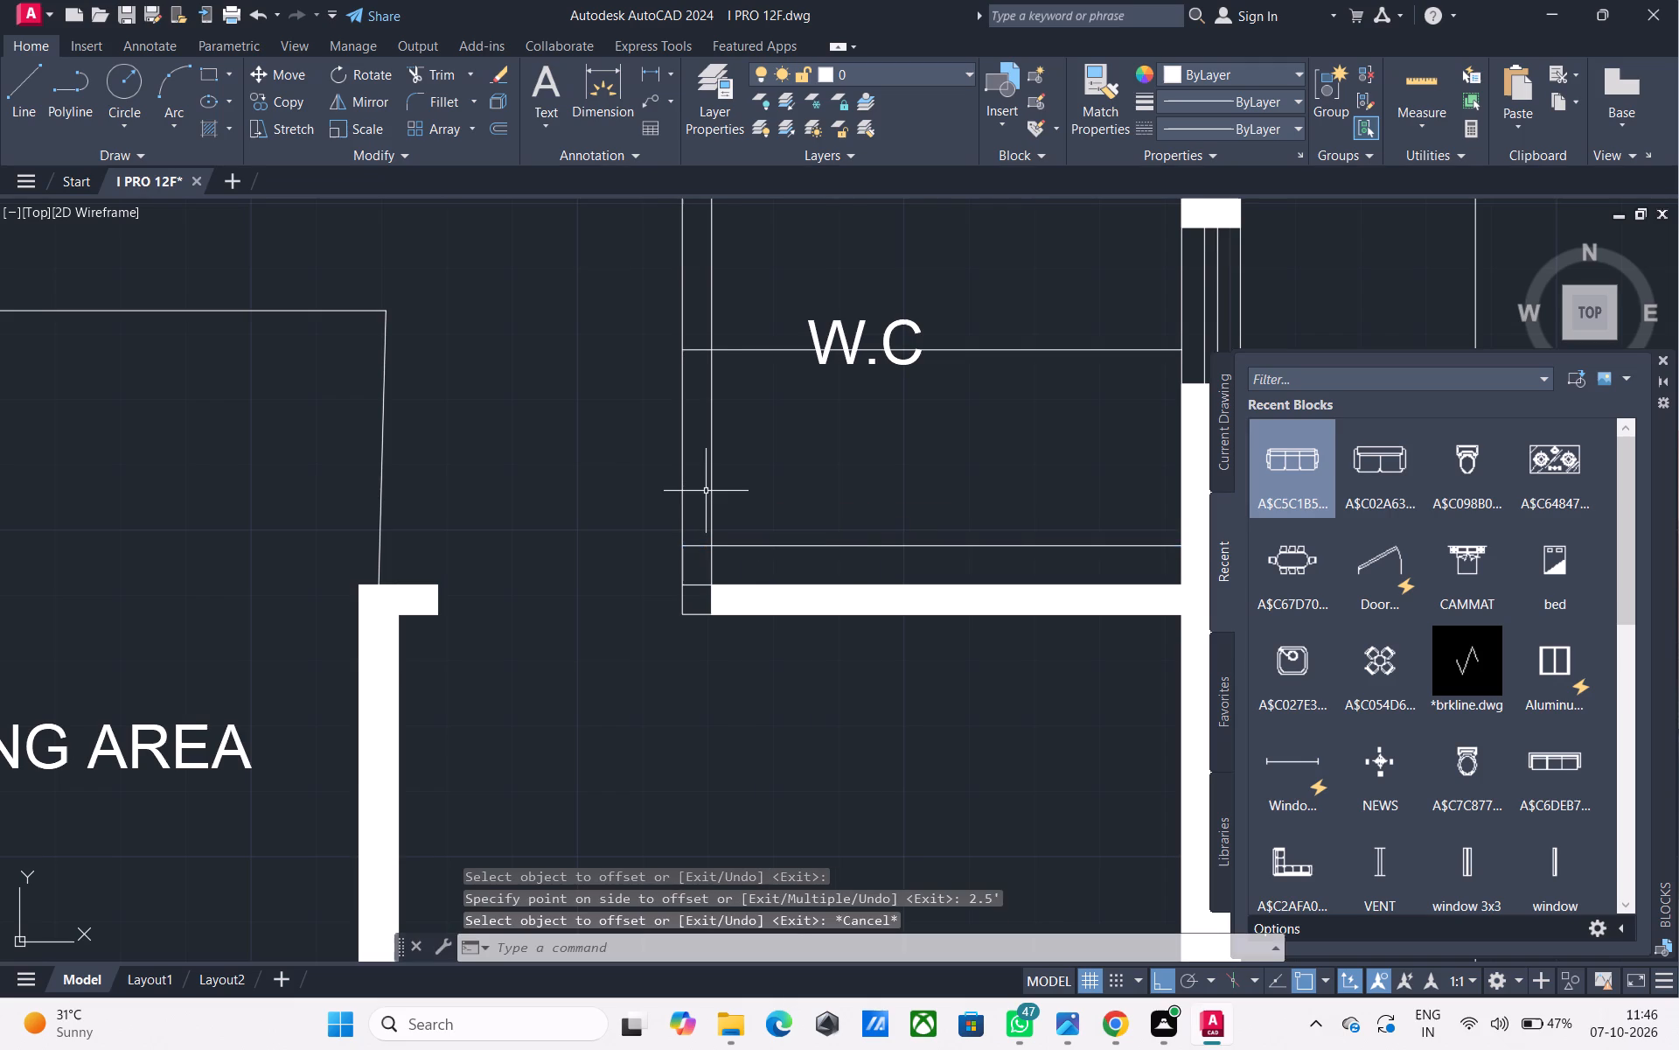
Trim the offset lines inside the W.C and cut the door opening in its left wall between them.
text(TR)
key(space)
drag(781, 555, 788, 514)
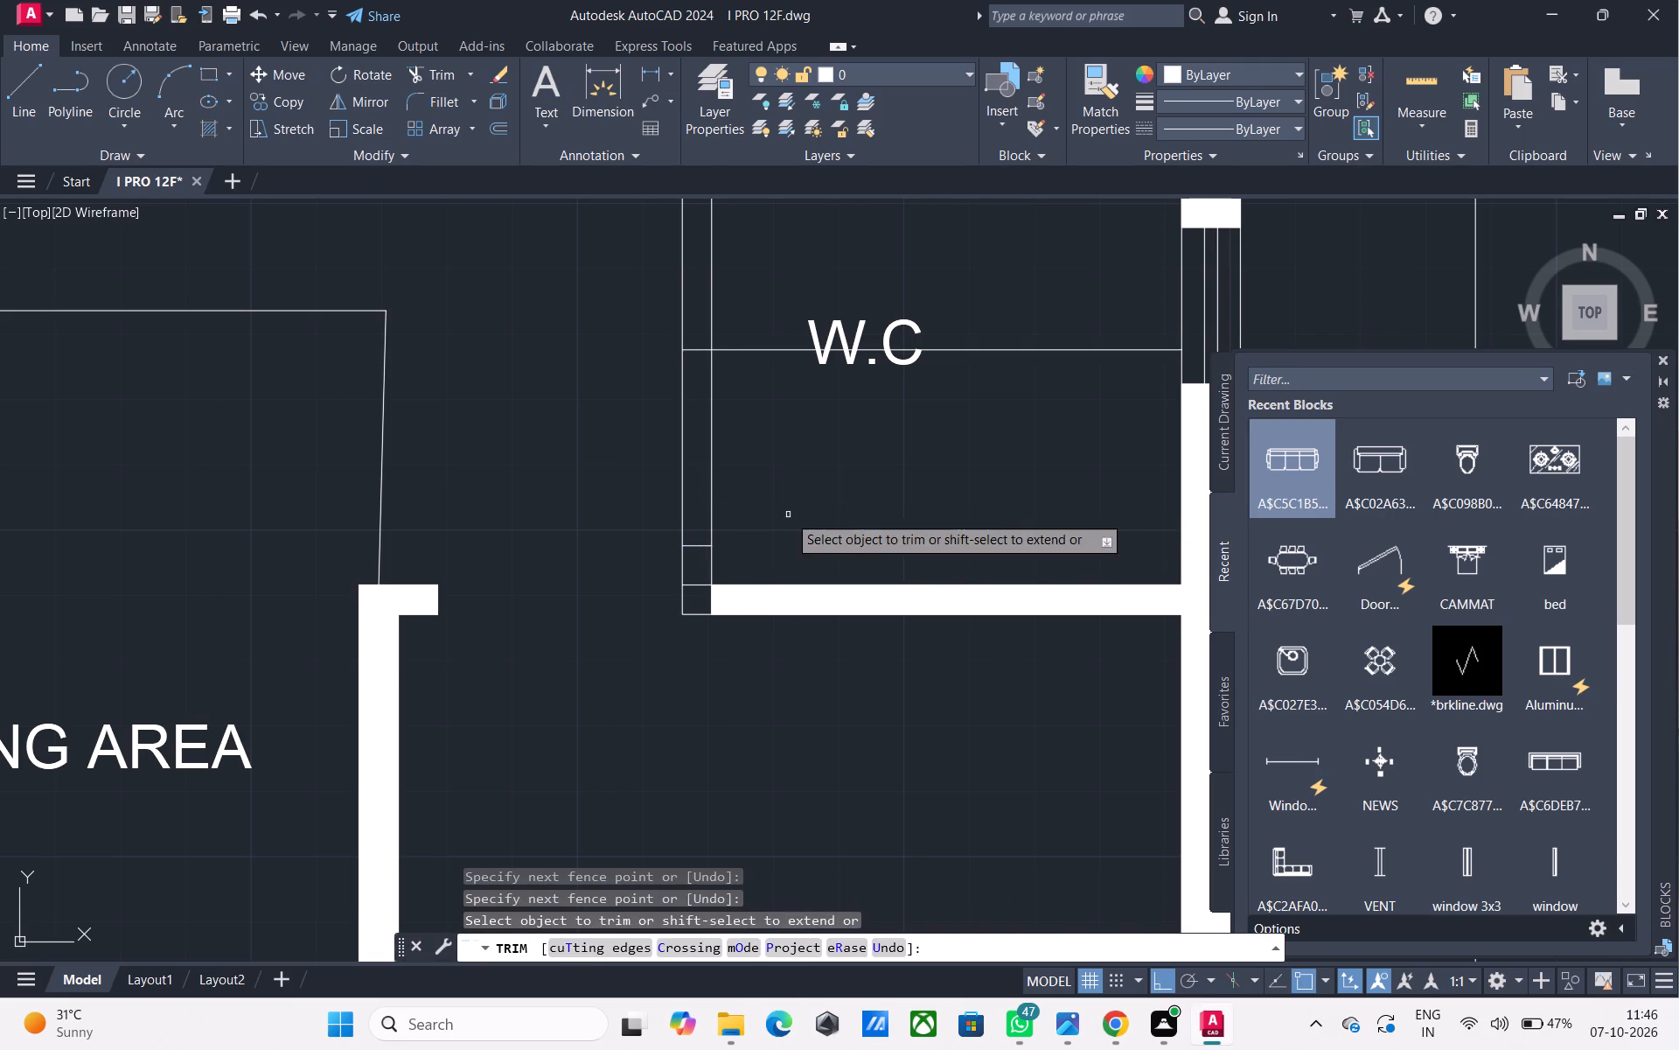
drag(768, 415, 772, 374)
click(769, 307)
click(747, 413)
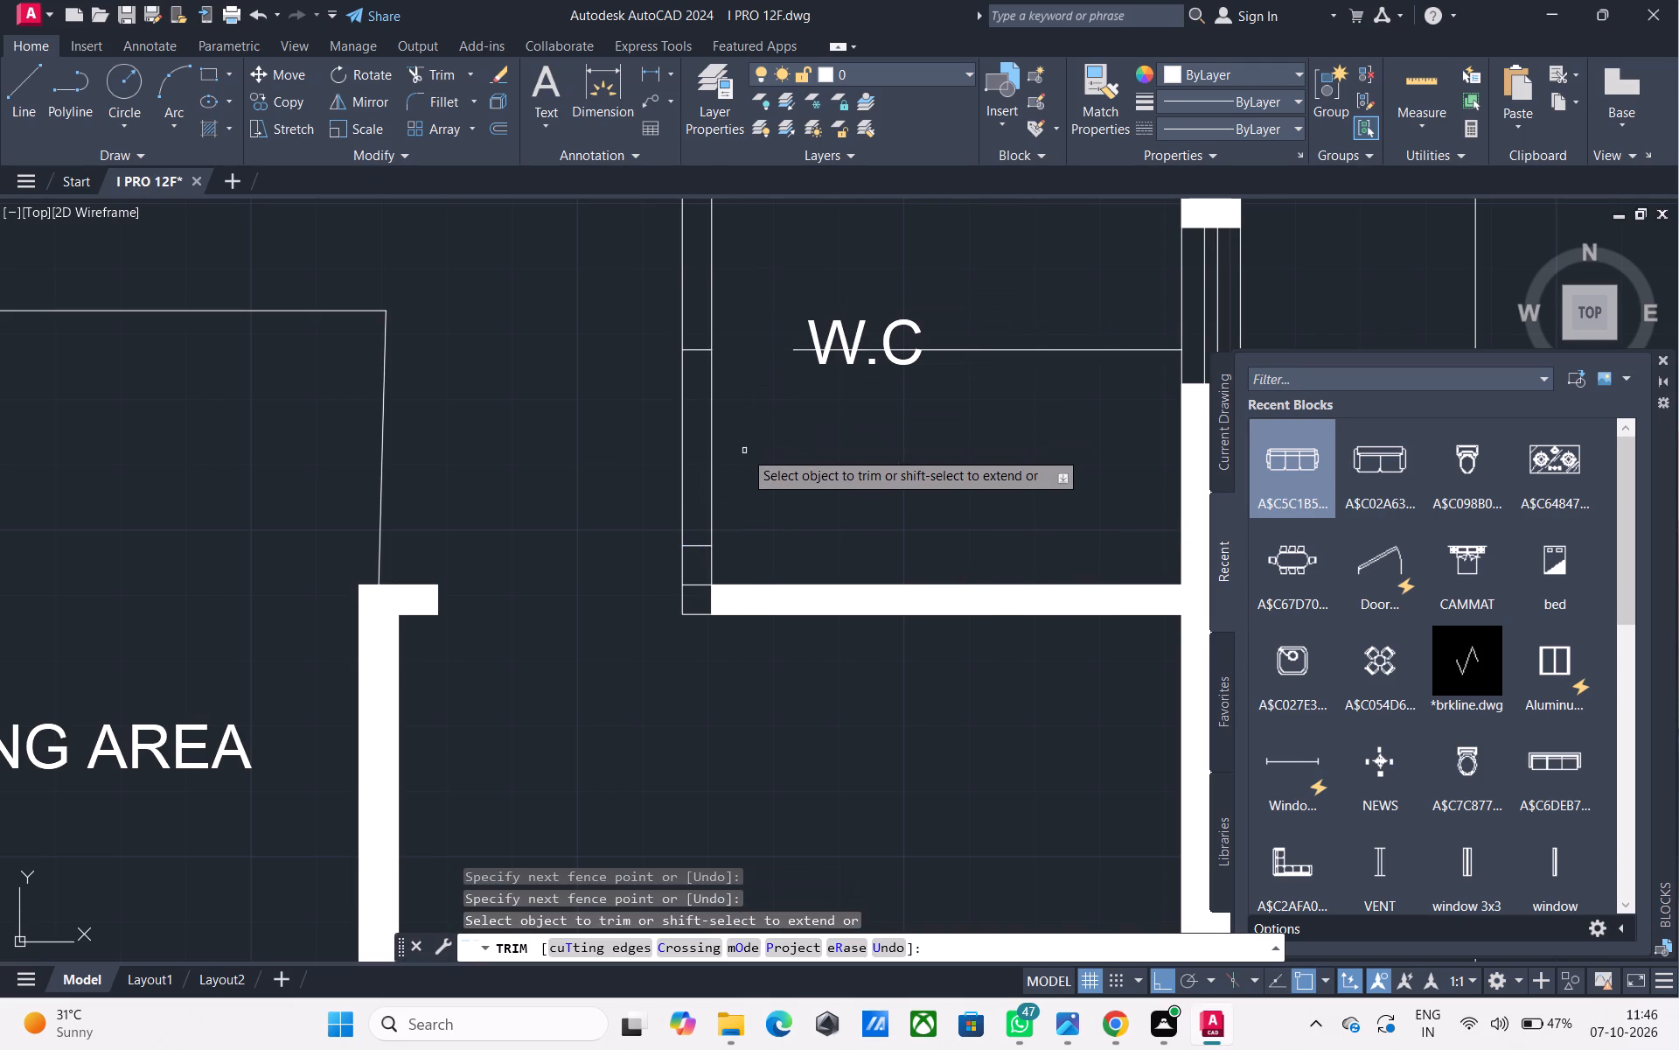
click(721, 465)
click(673, 451)
drag(1060, 382, 1055, 374)
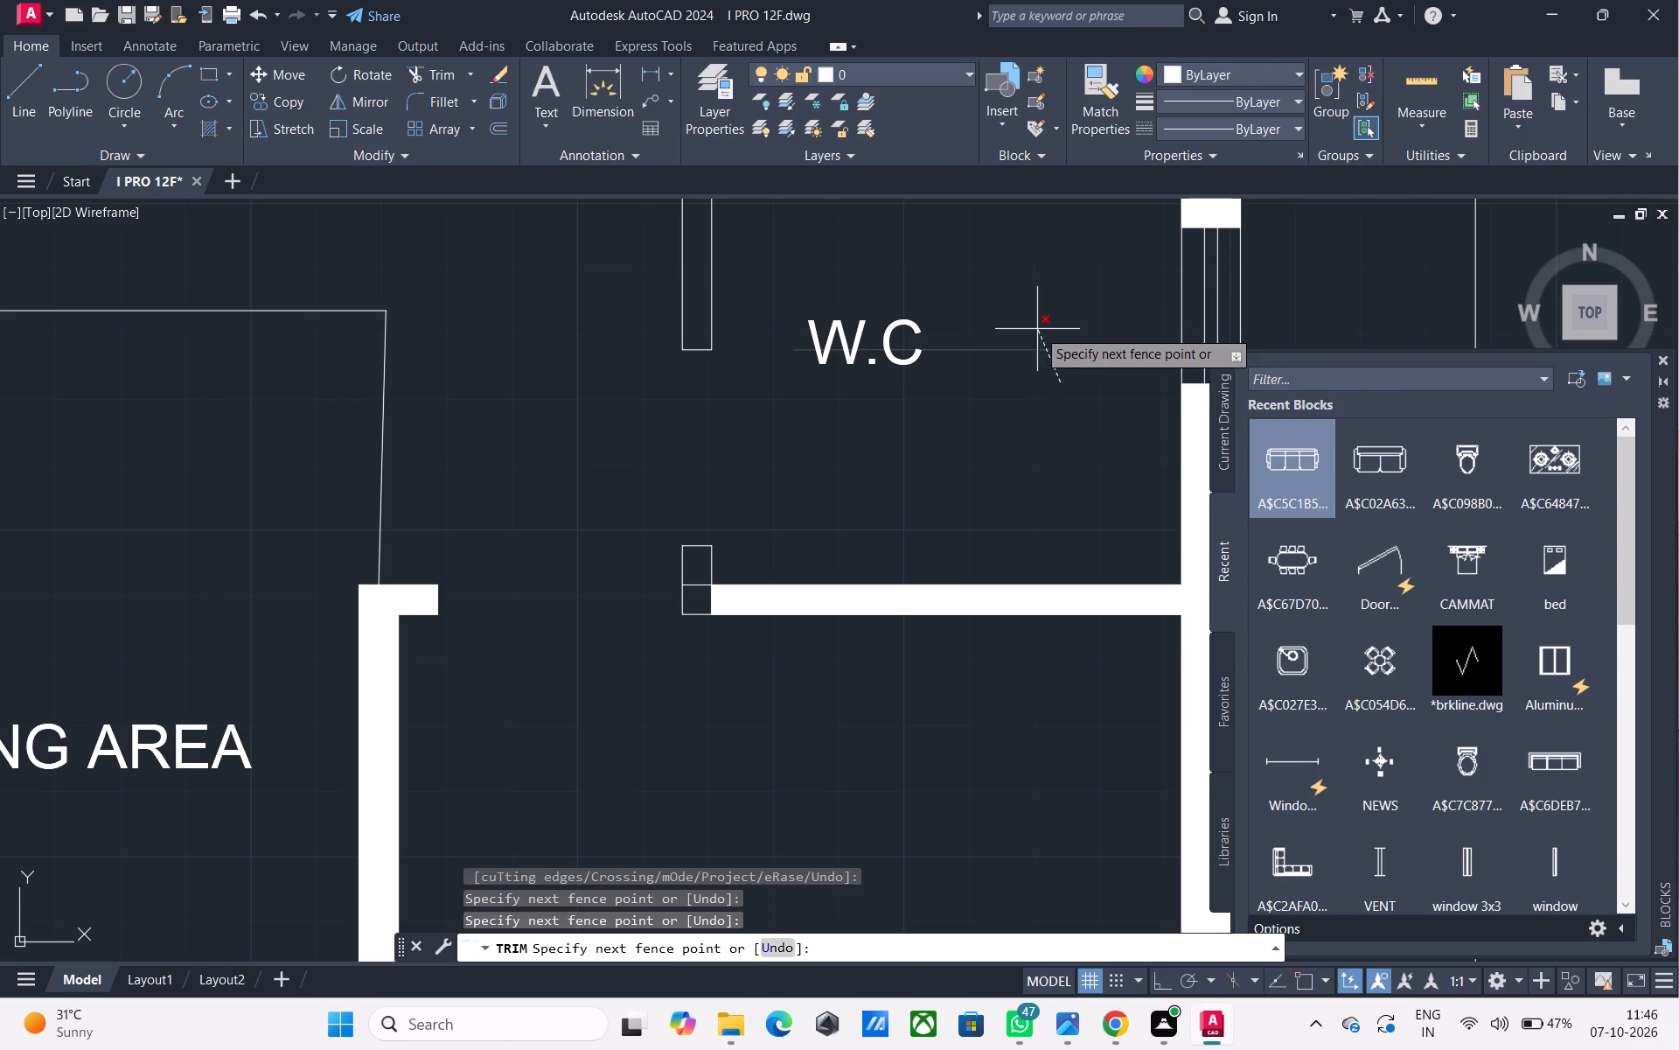
key(Escape)
Erase the leftover offset line segment across the W.C.
drag(1045, 395, 1043, 381)
click(1022, 311)
key(Delete)
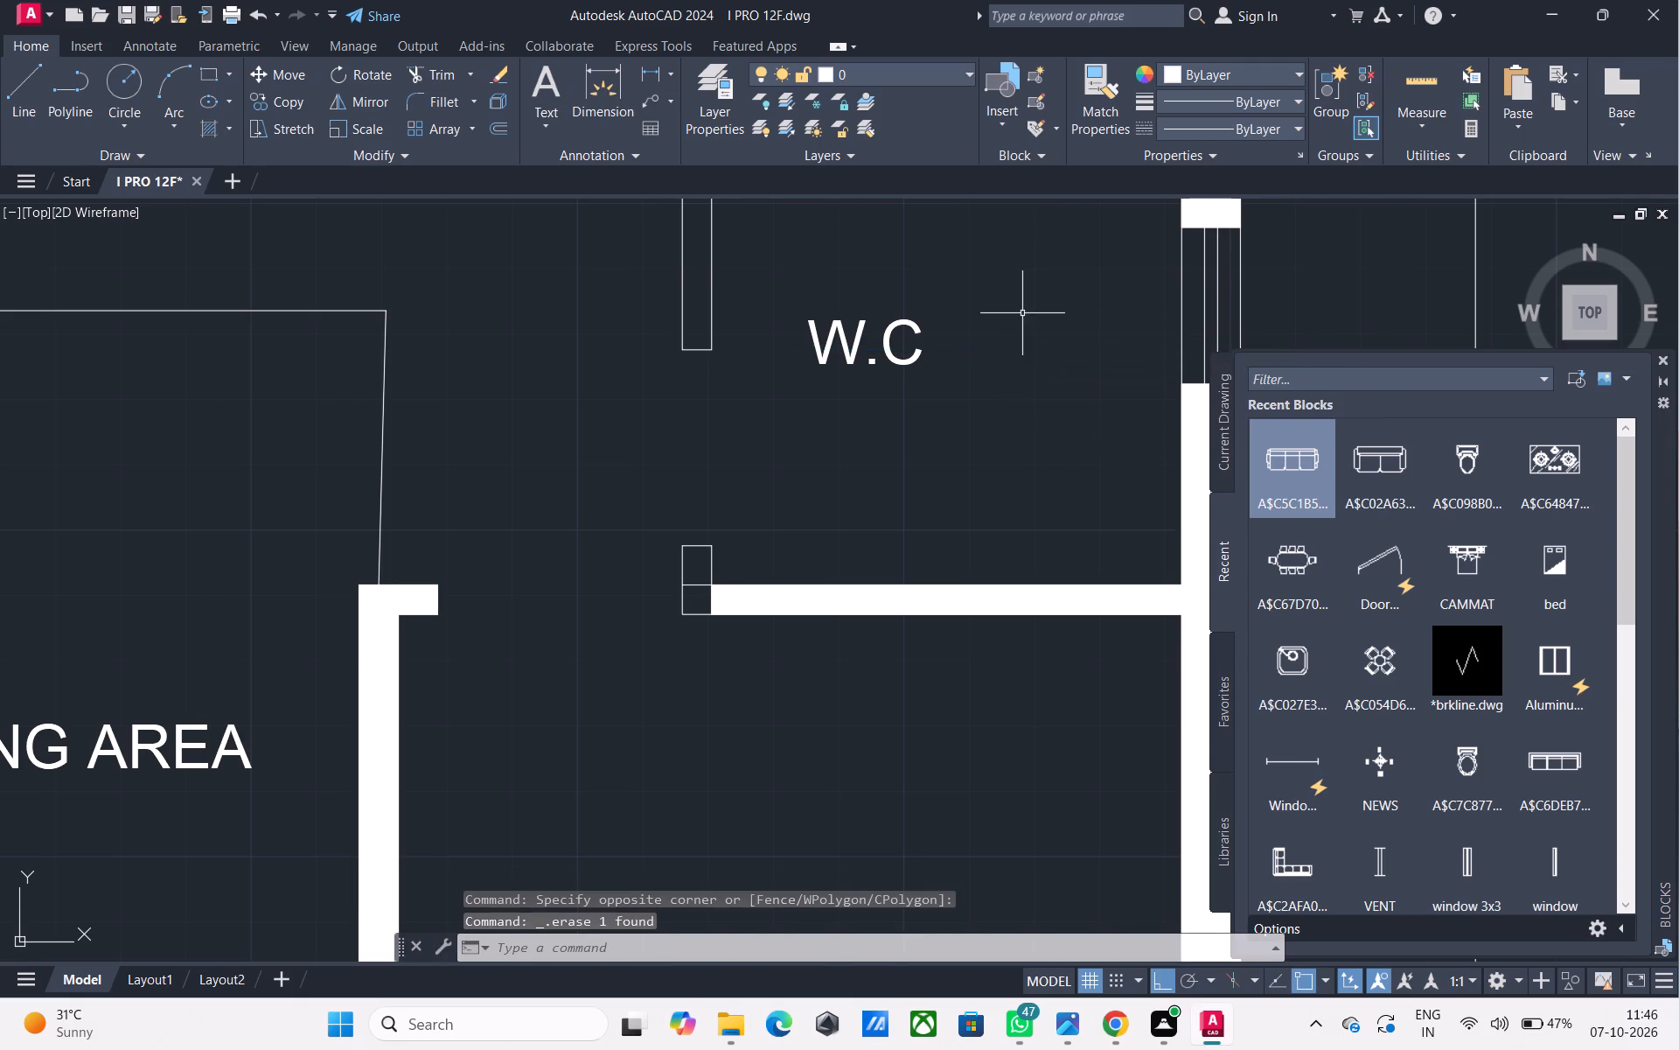
Trim away the short line crossing the W.C's lower-left wall corner below the door opening.
scroll(1022, 313, up, 1)
middle_drag(775, 607, 790, 496)
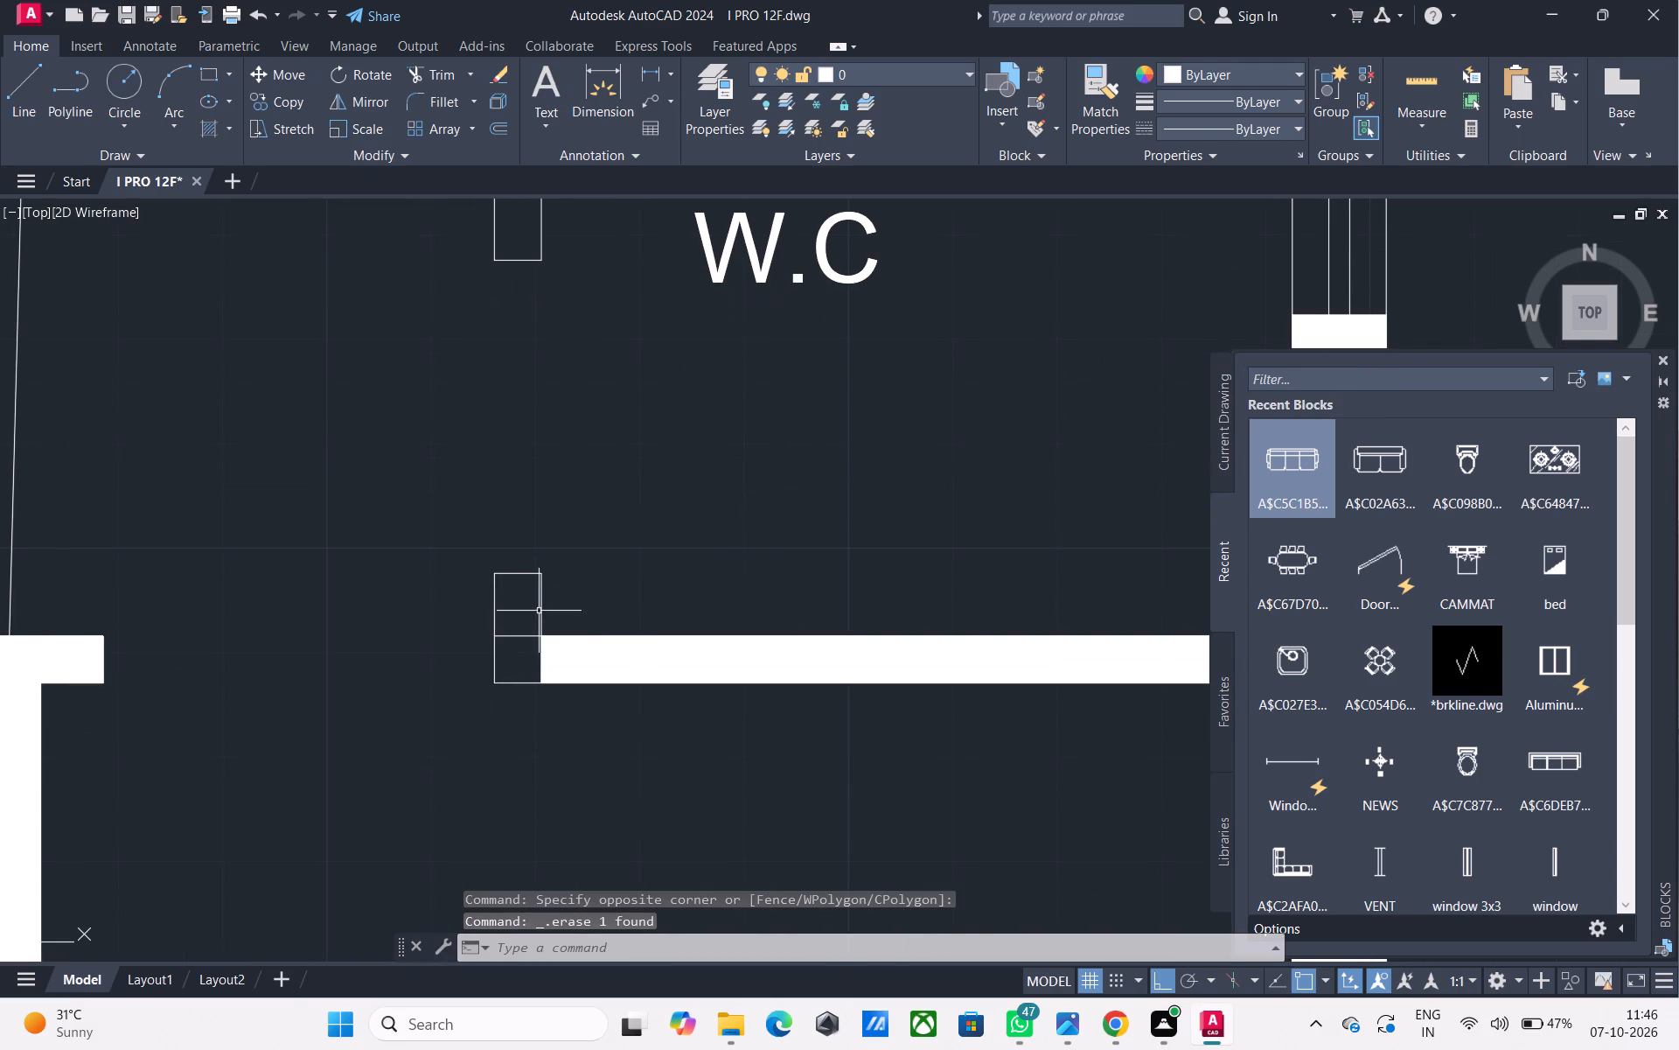
key(t)
key(r)
key(space)
click(524, 636)
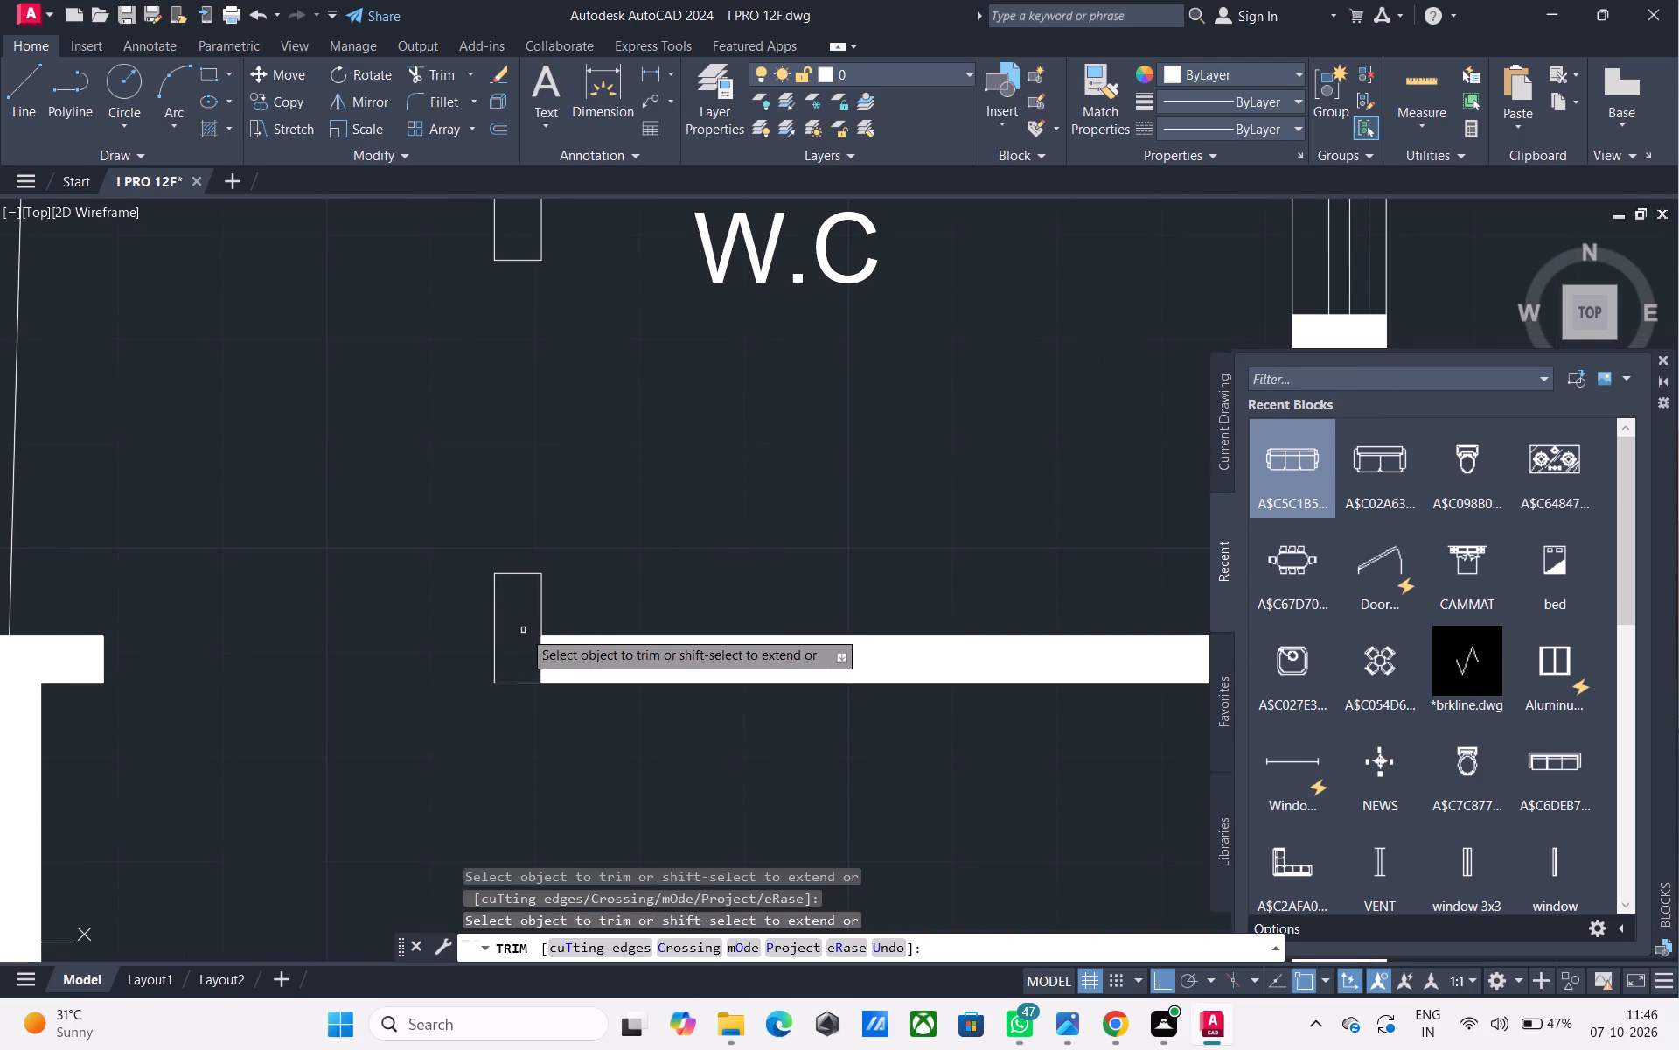
key(Escape)
Fill the W.C left wall's two segments beside the door opening and its top corner with solid hatch.
text(HA)
key(space)
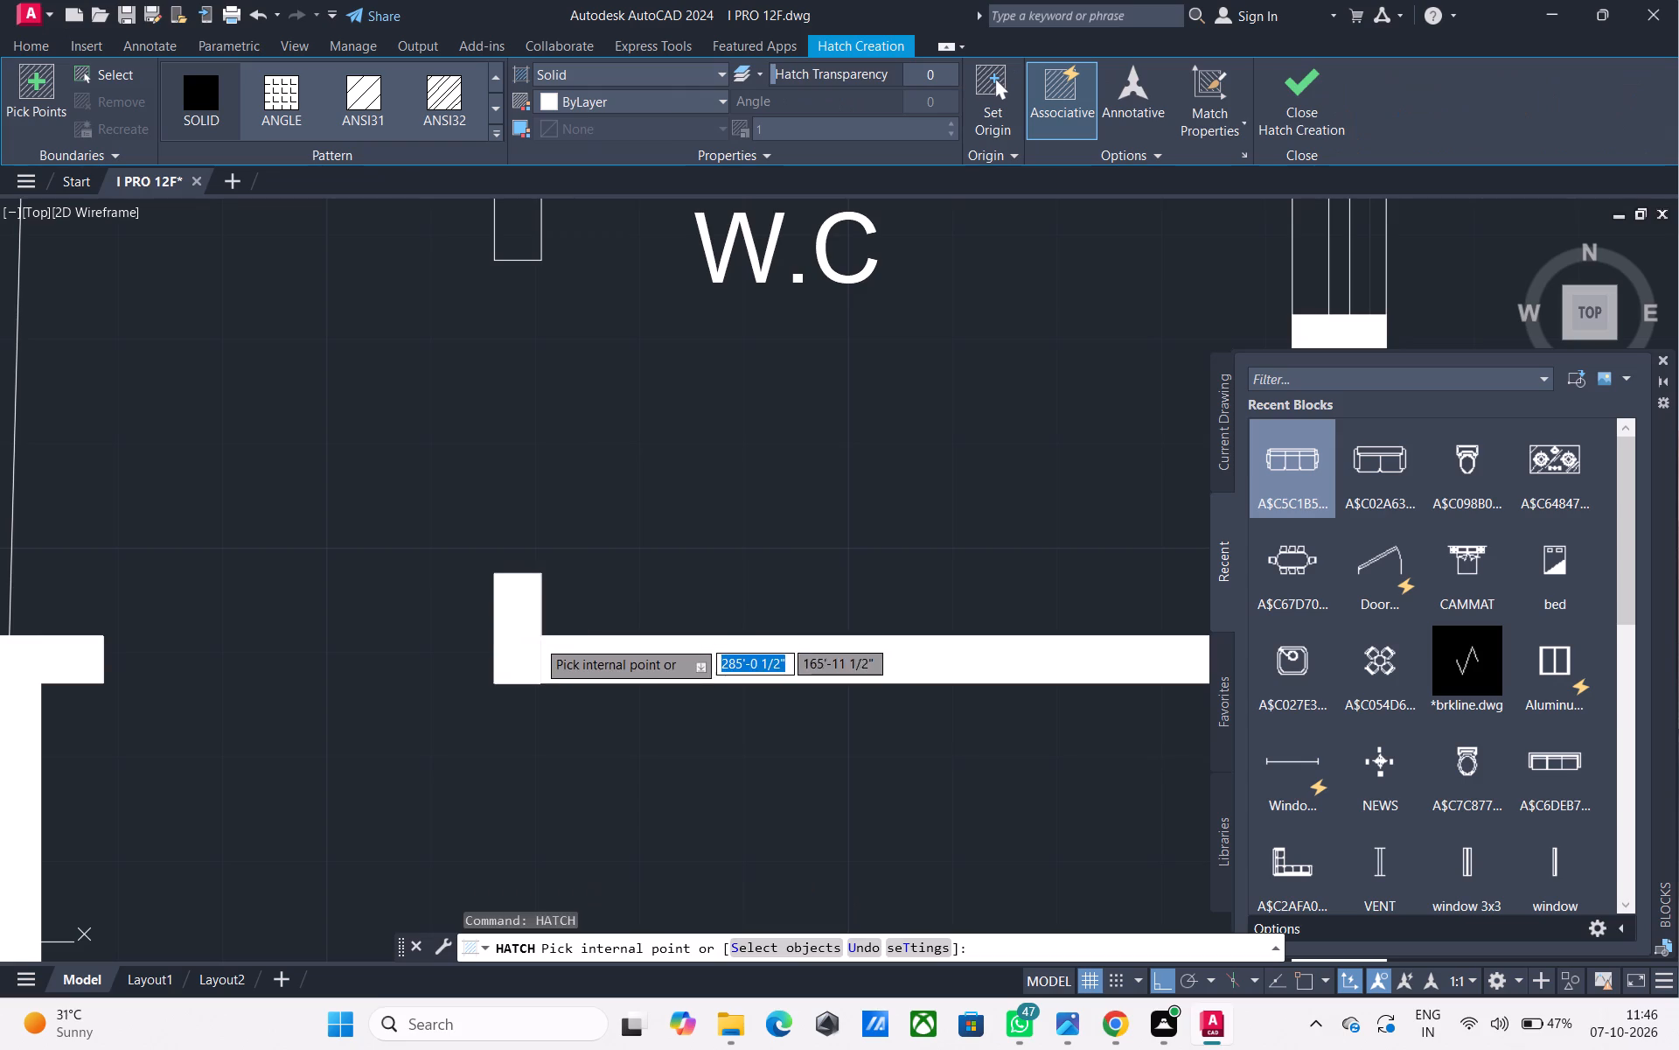
click(531, 639)
middle_drag(592, 415, 593, 660)
click(534, 442)
scroll(567, 489, down, 2)
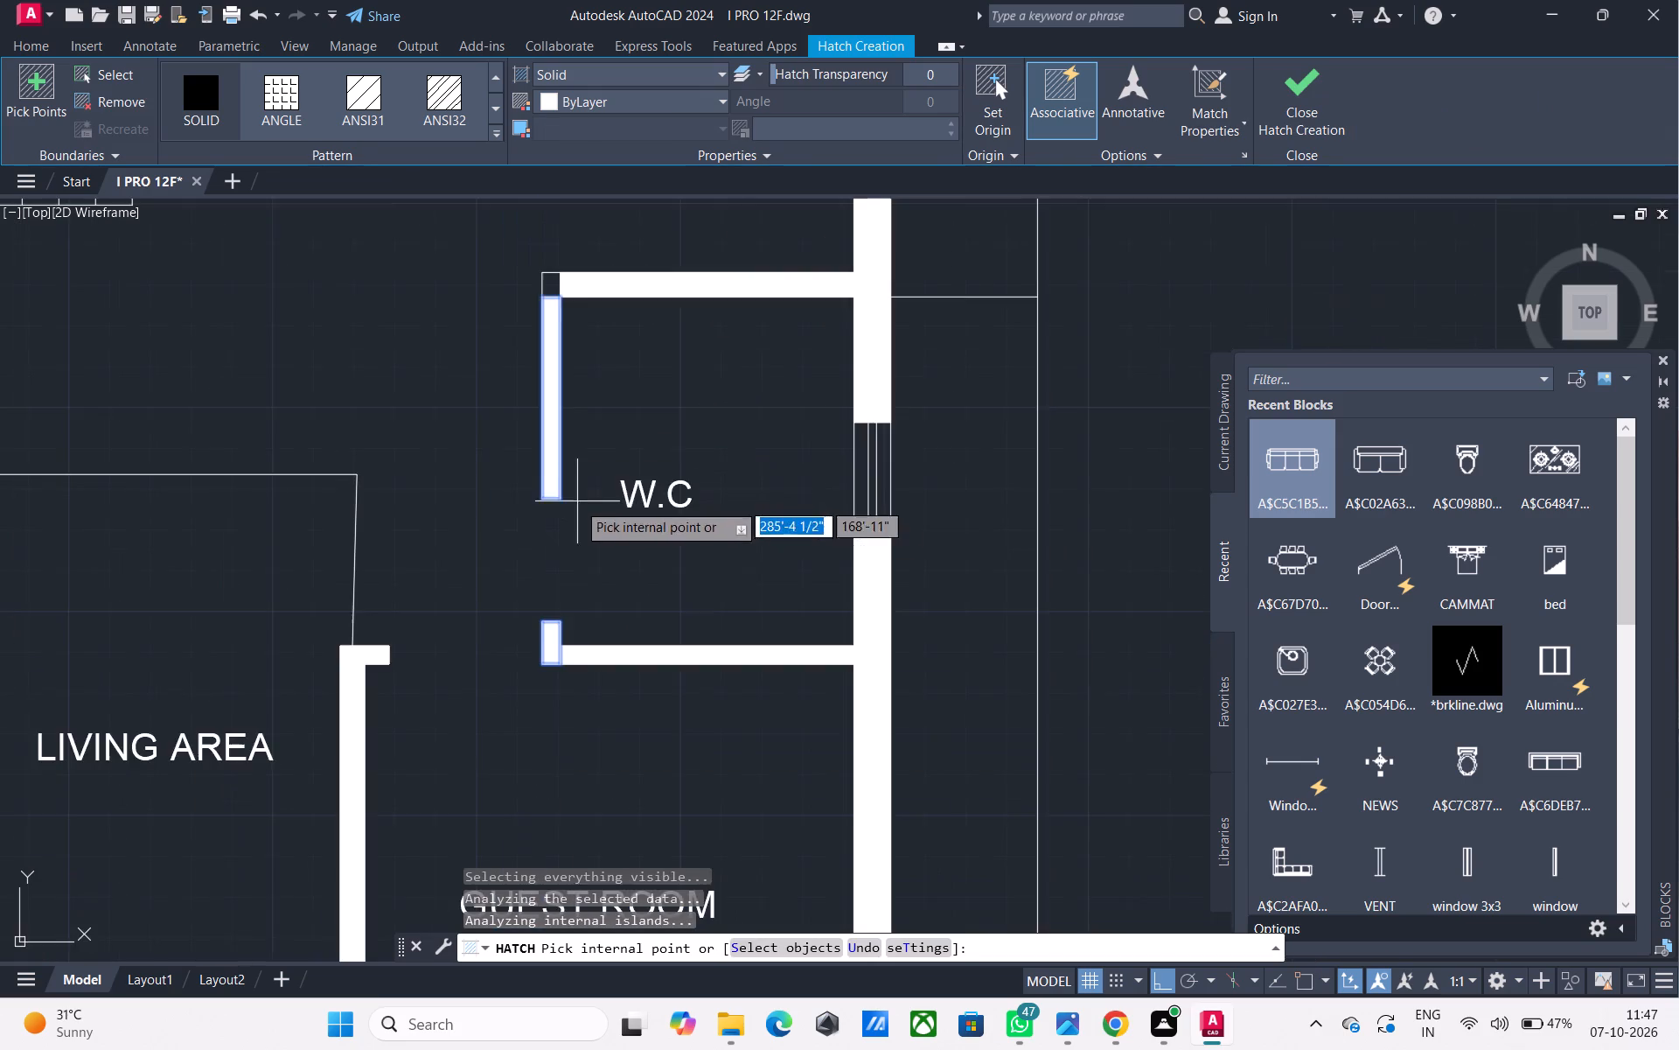
middle_drag(477, 547, 491, 612)
click(564, 353)
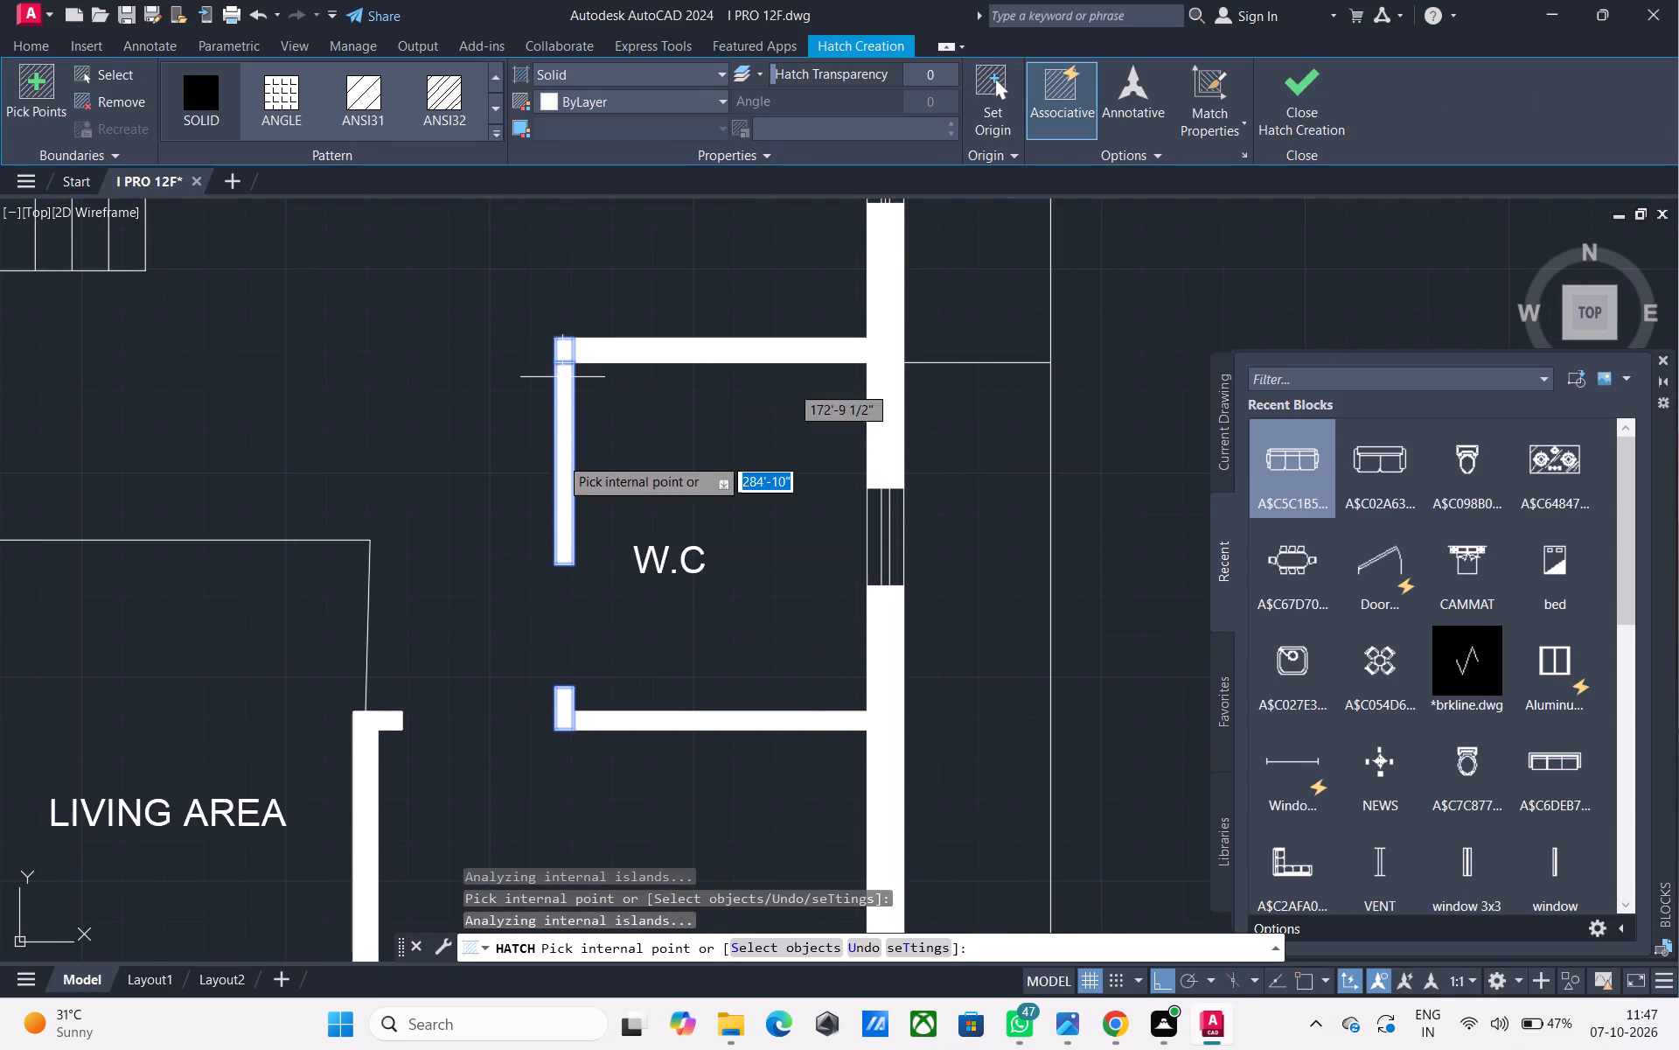
scroll(553, 493, down, 2)
key(Escape)
Insert the dynamic door block from the recent blocks into the empty area to the right of the floor plan.
scroll(559, 521, down, 1)
middle_drag(559, 521, 552, 419)
middle_drag(537, 430, 543, 440)
middle_drag(545, 440, 531, 528)
middle_drag(531, 642, 523, 636)
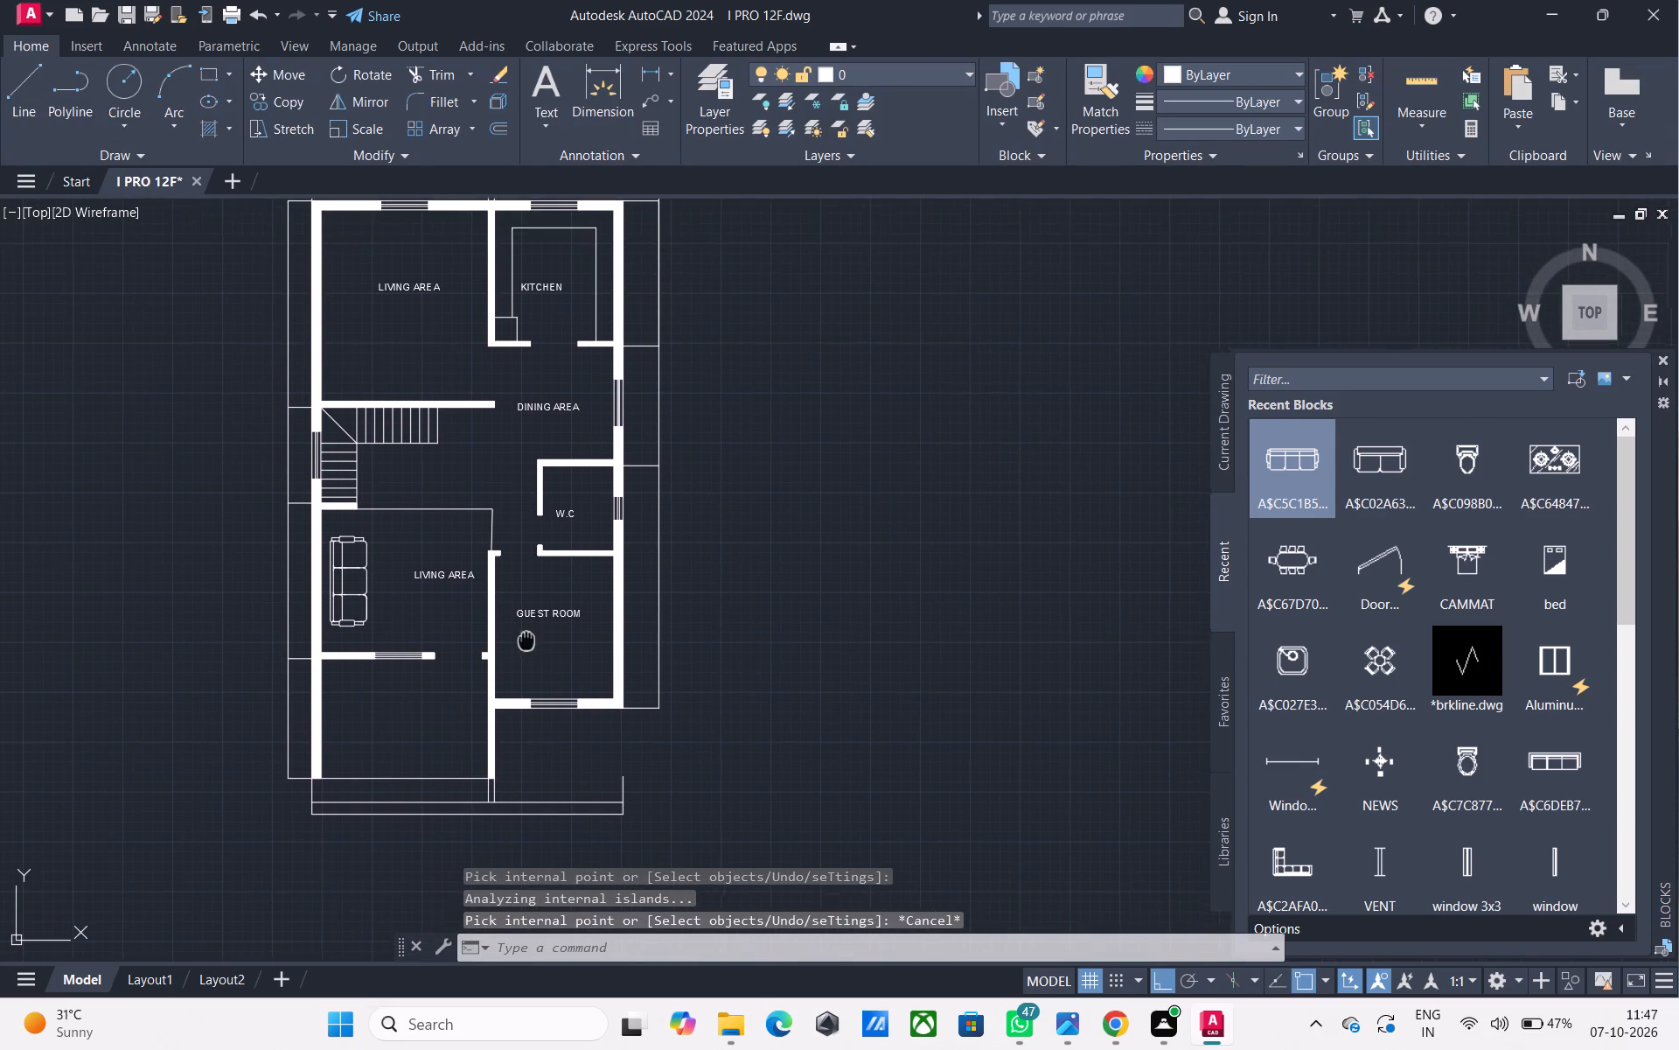
middle_drag(523, 636, 529, 564)
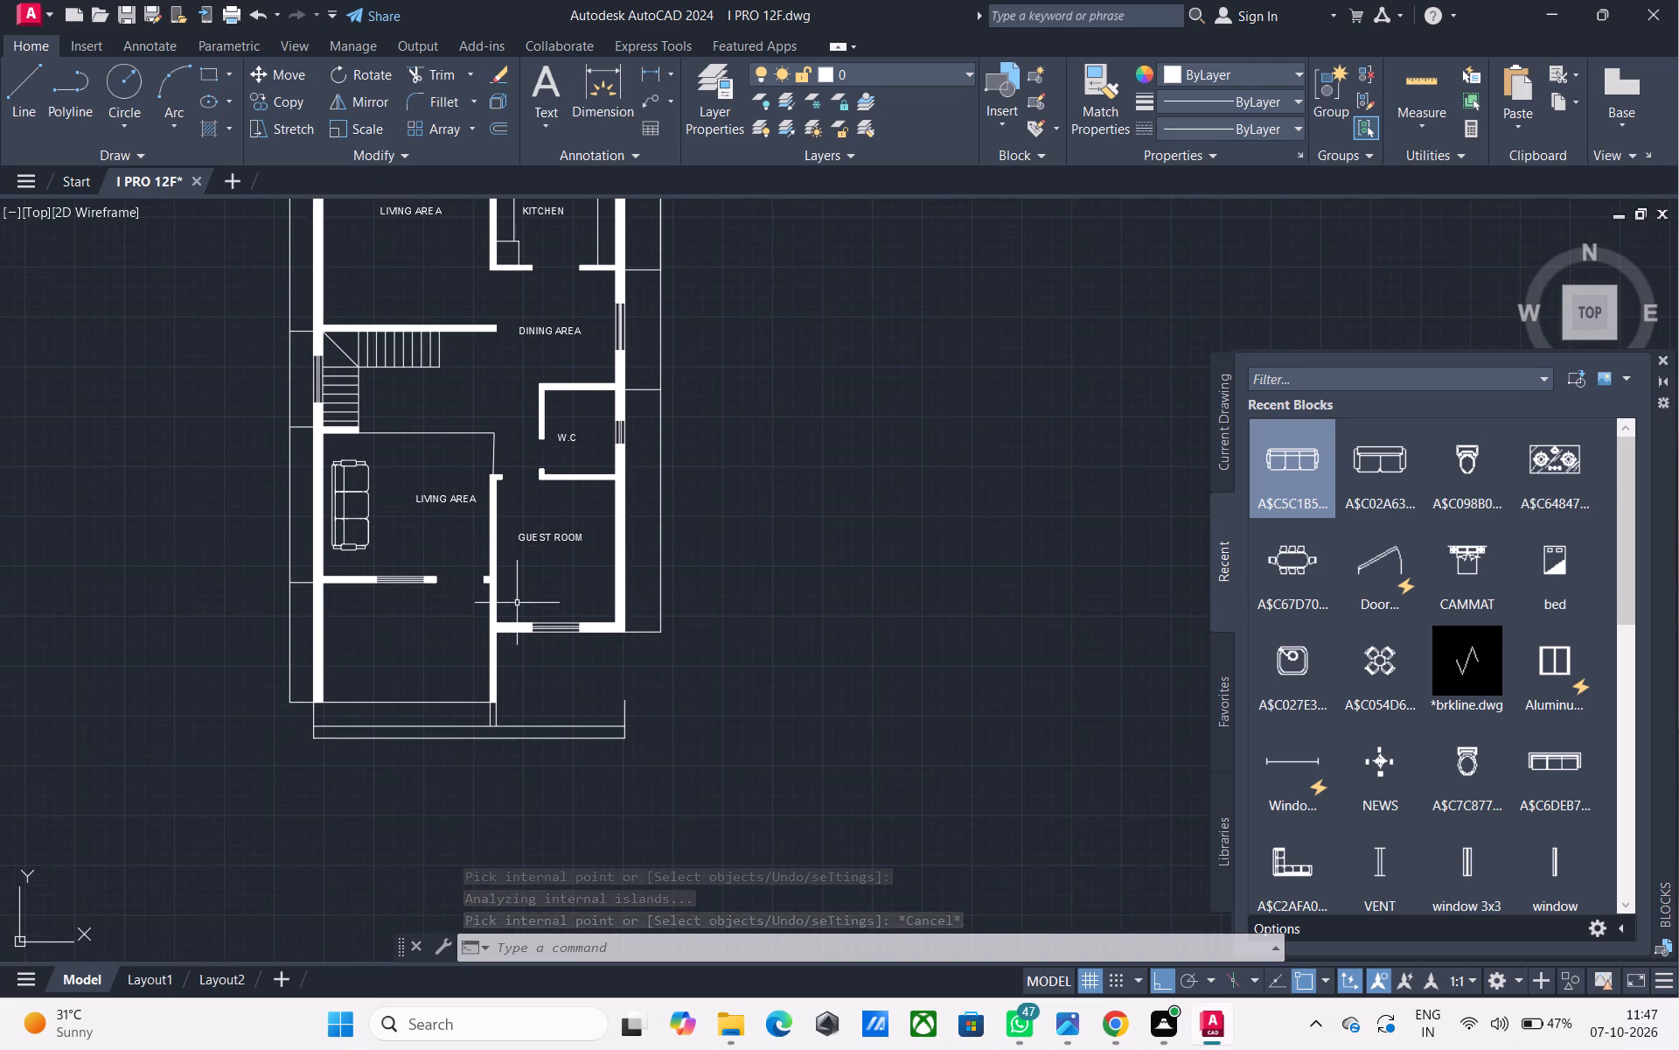
middle_drag(517, 603, 520, 505)
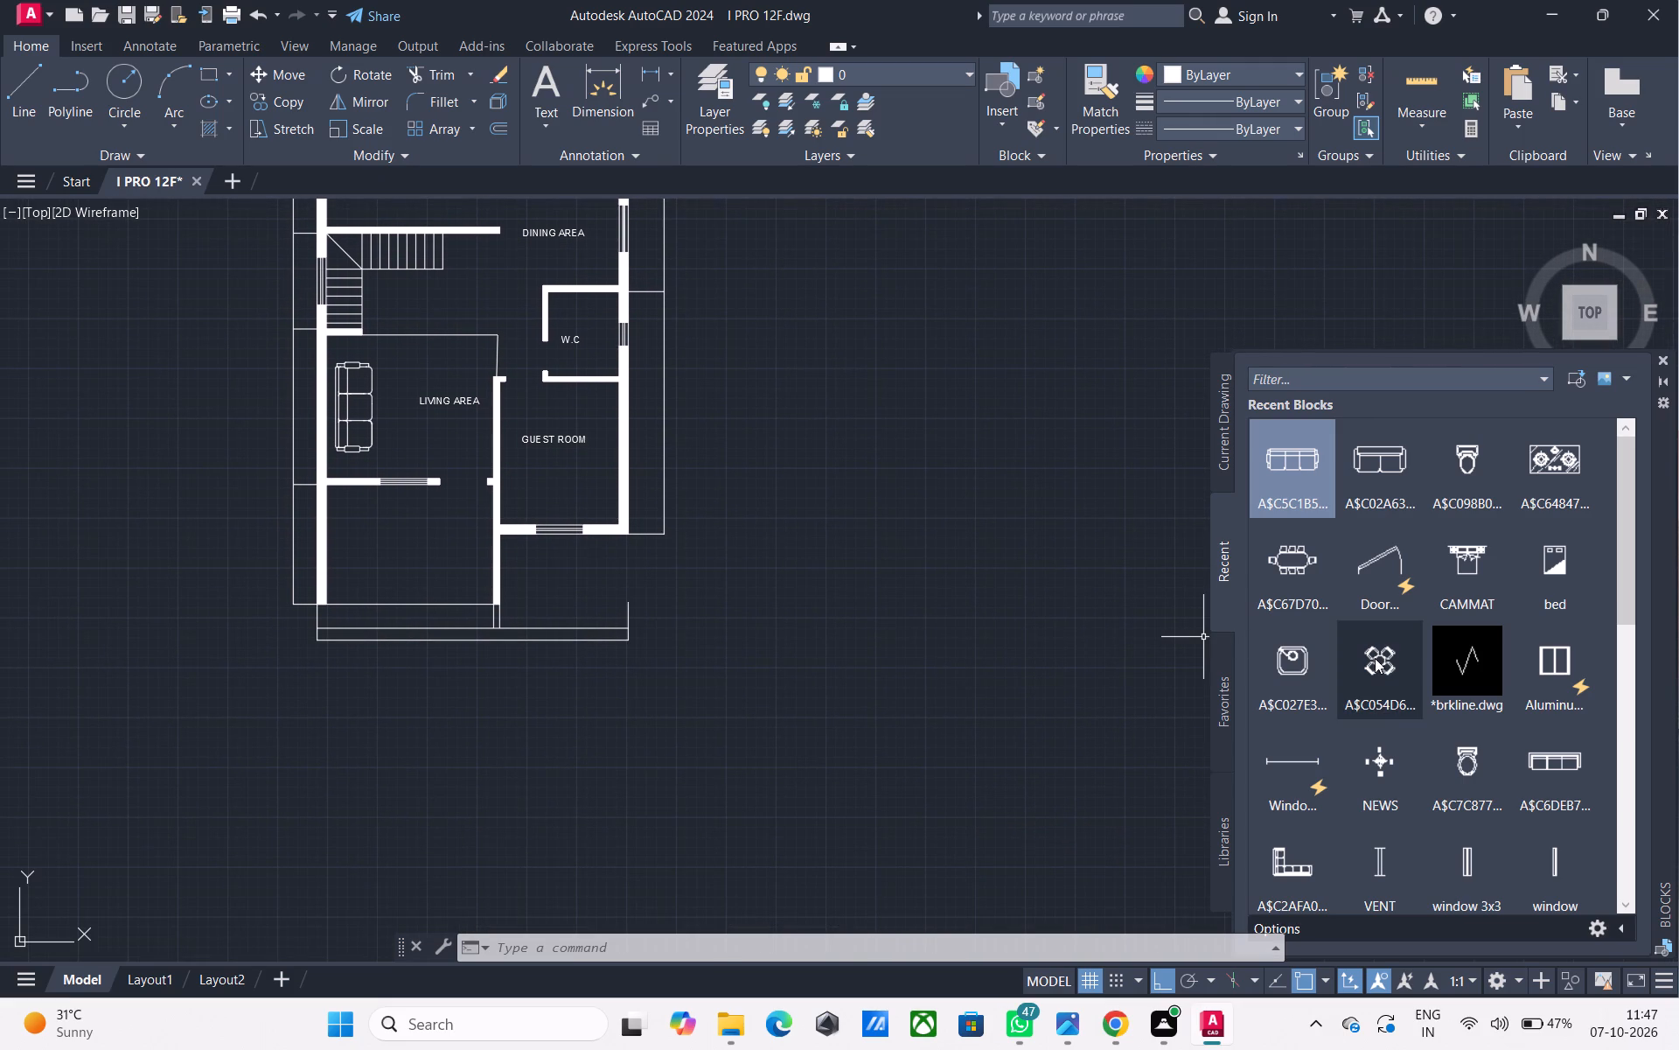
click(1382, 551)
click(924, 437)
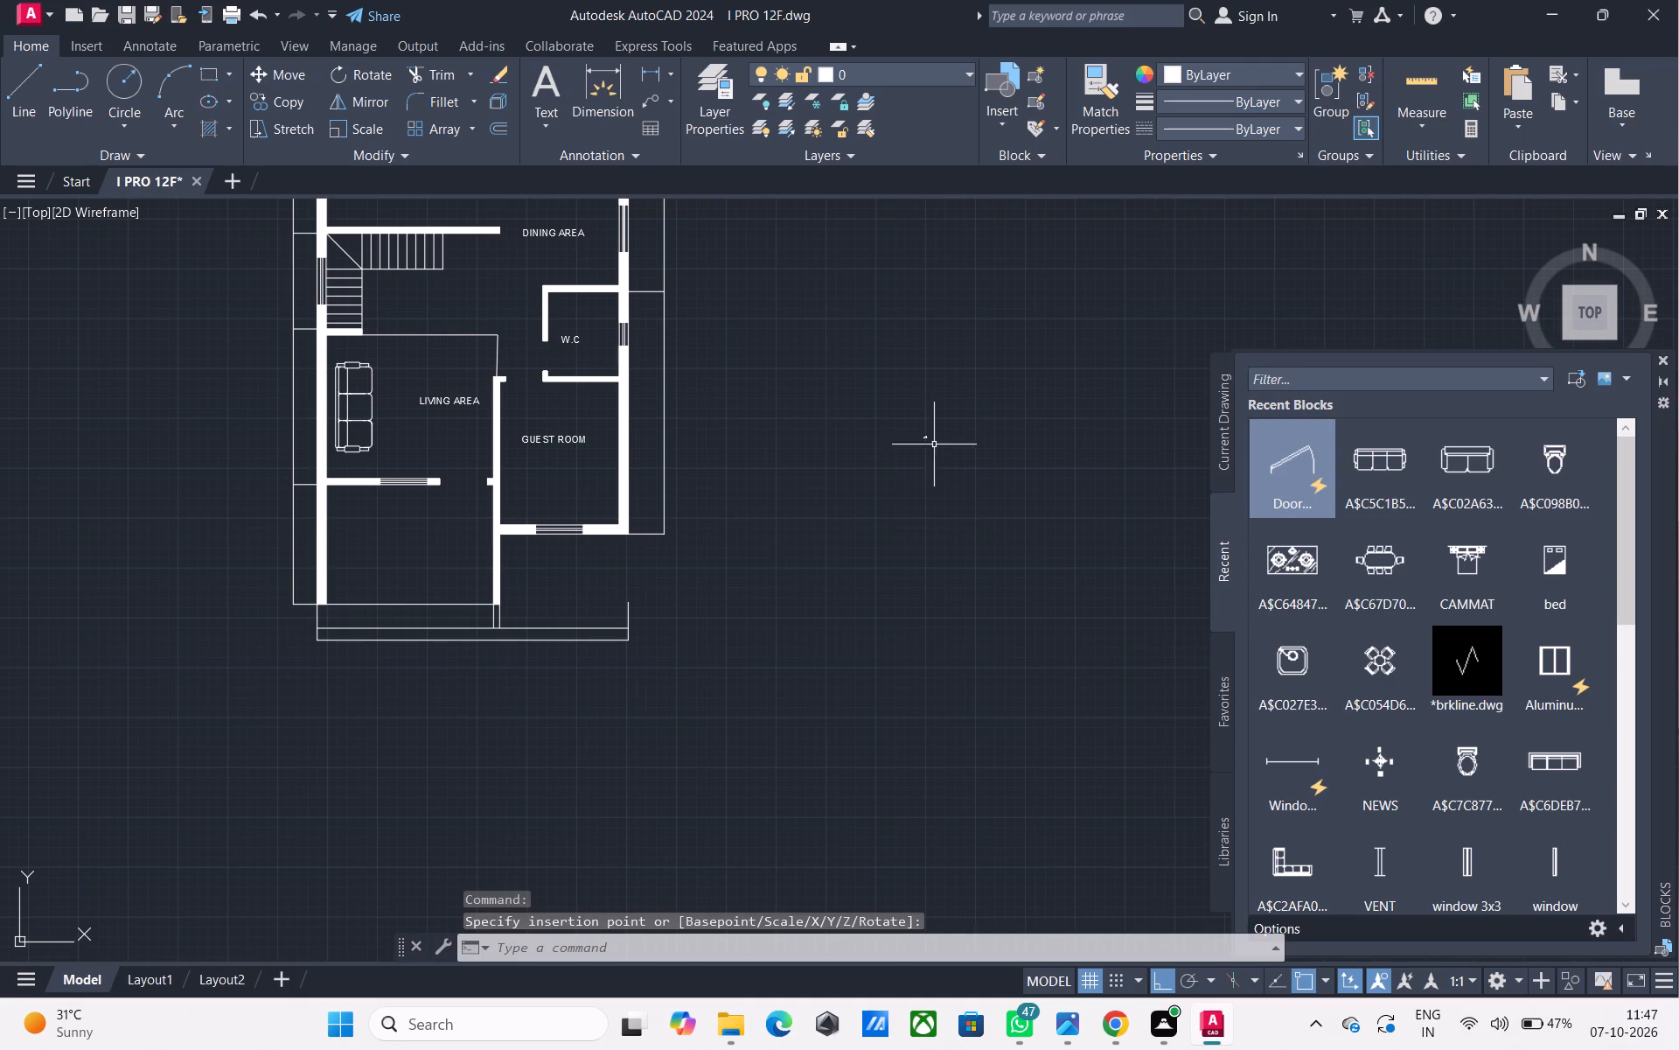
Scale up the inserted door block freehand from a base point on the door.
click(951, 466)
click(881, 381)
text(SC)
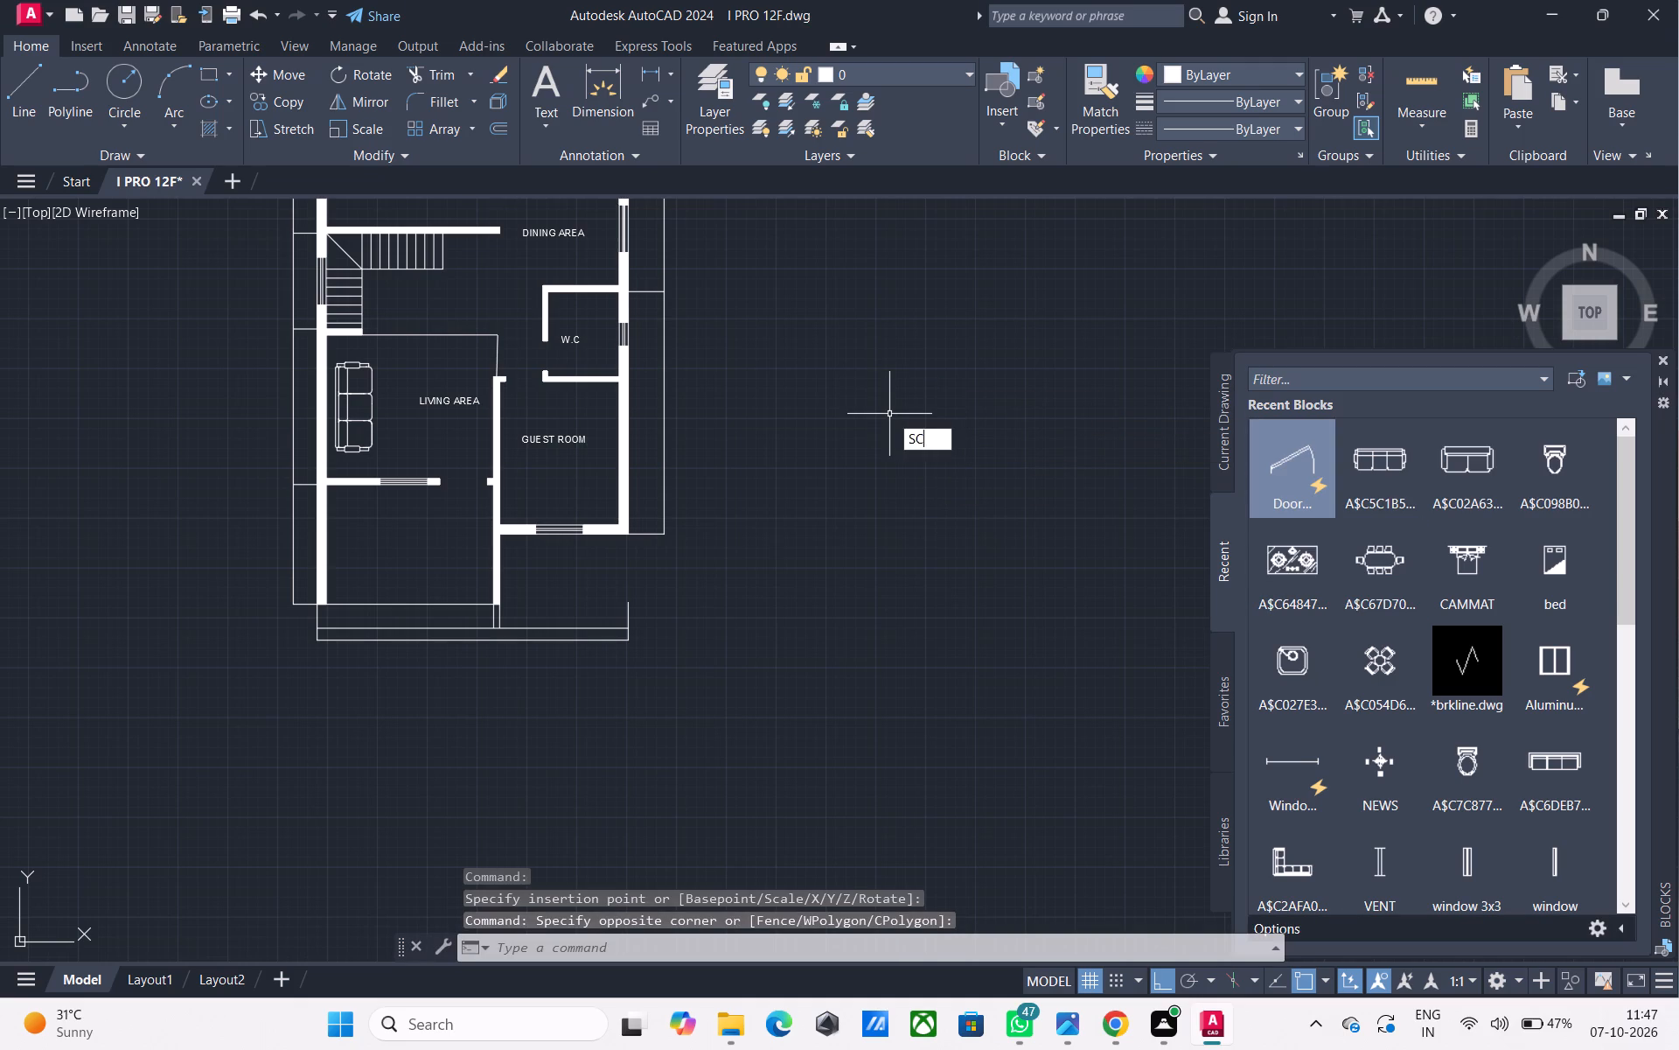
key(space)
scroll(923, 433, up, 2)
click(931, 442)
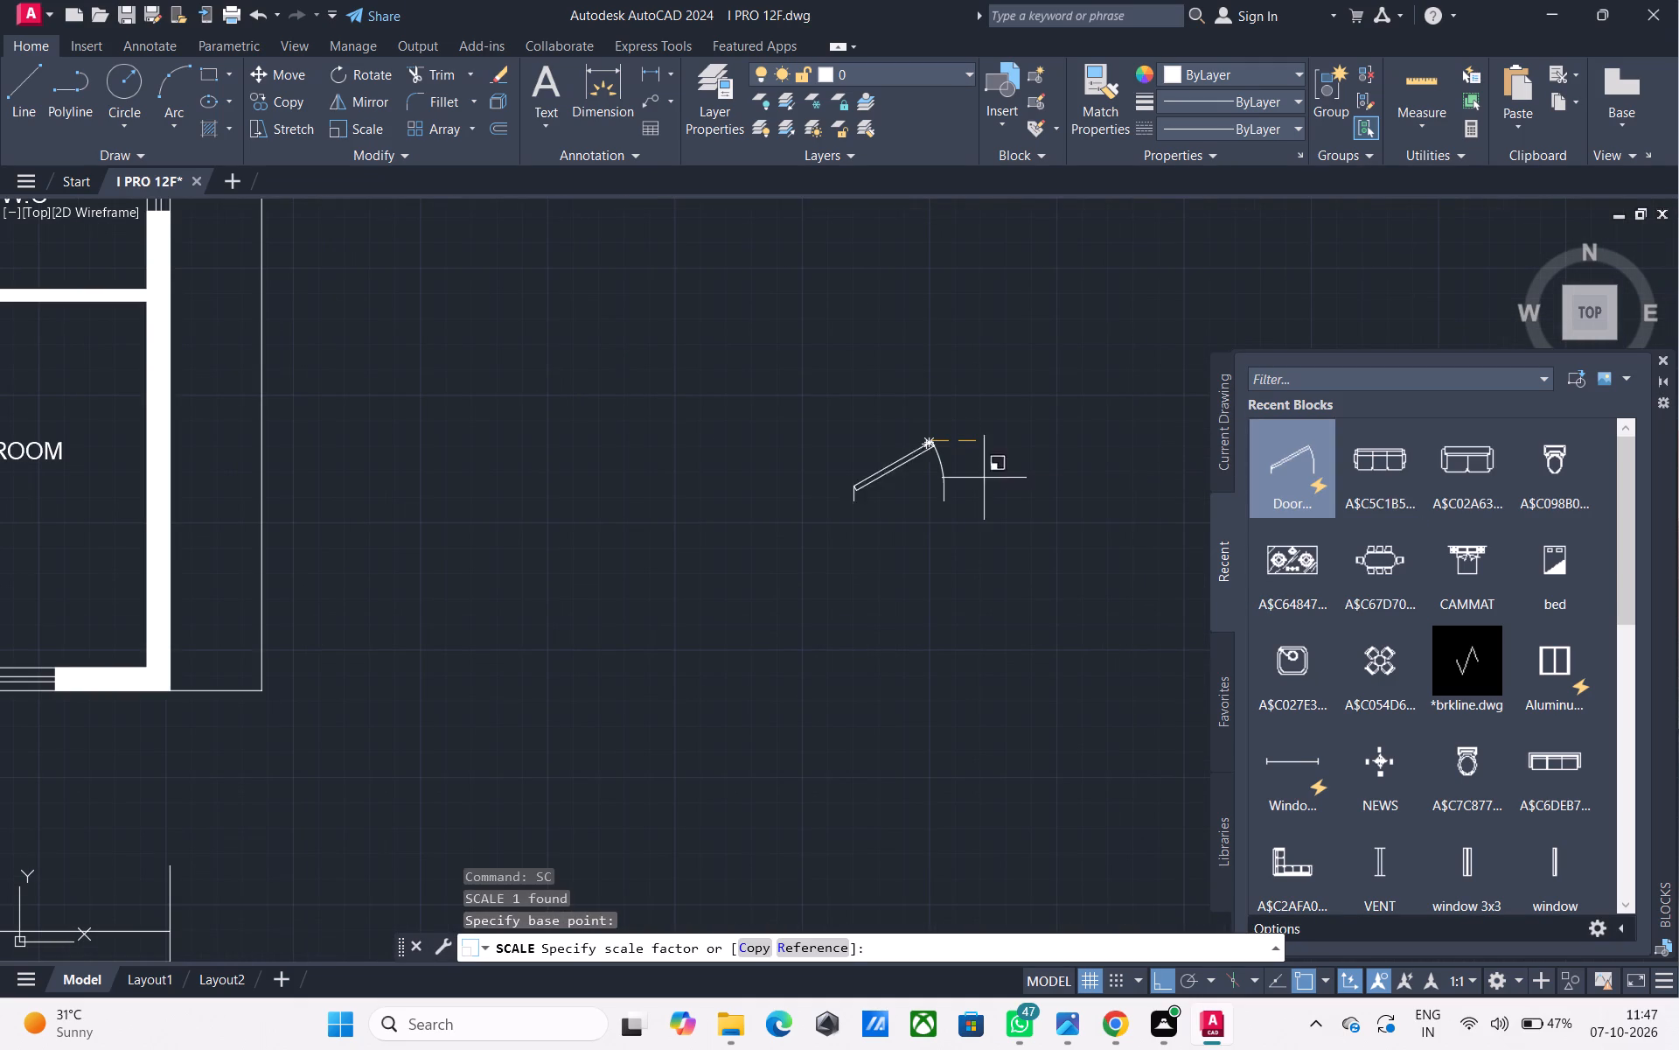
click(1006, 503)
scroll(931, 527, down, 1)
Set the door block's opening angle to Open 90º.
click(923, 524)
click(894, 478)
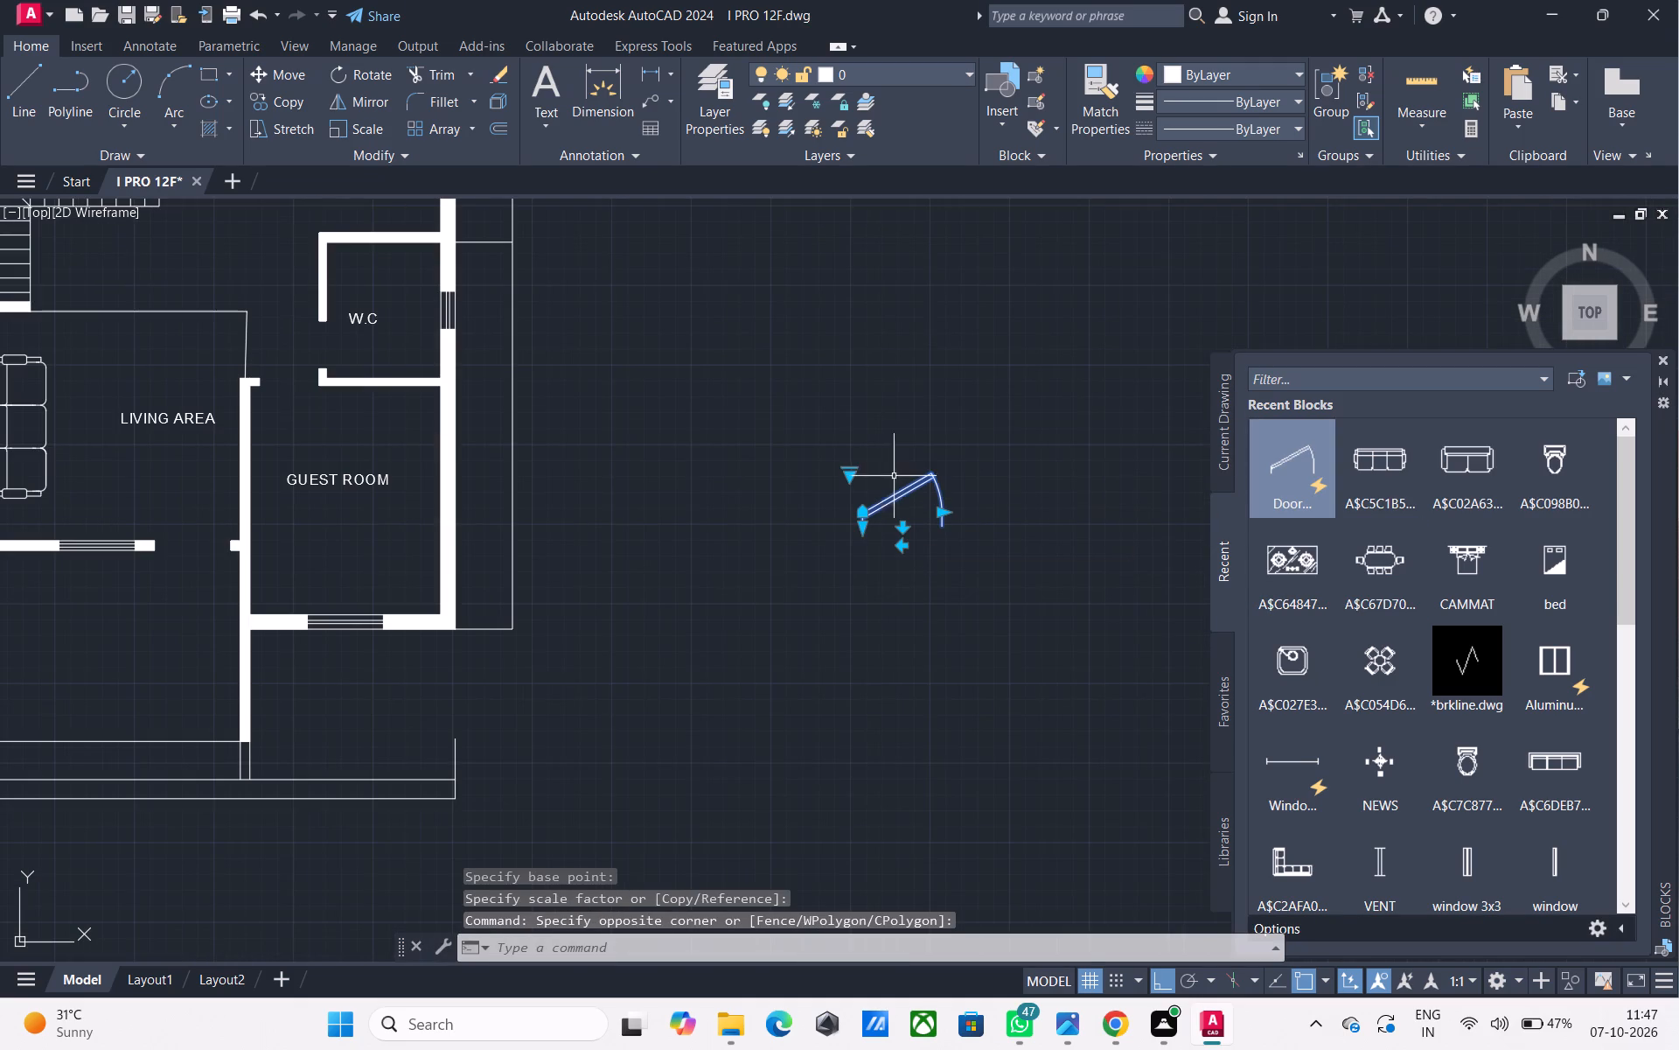
click(849, 479)
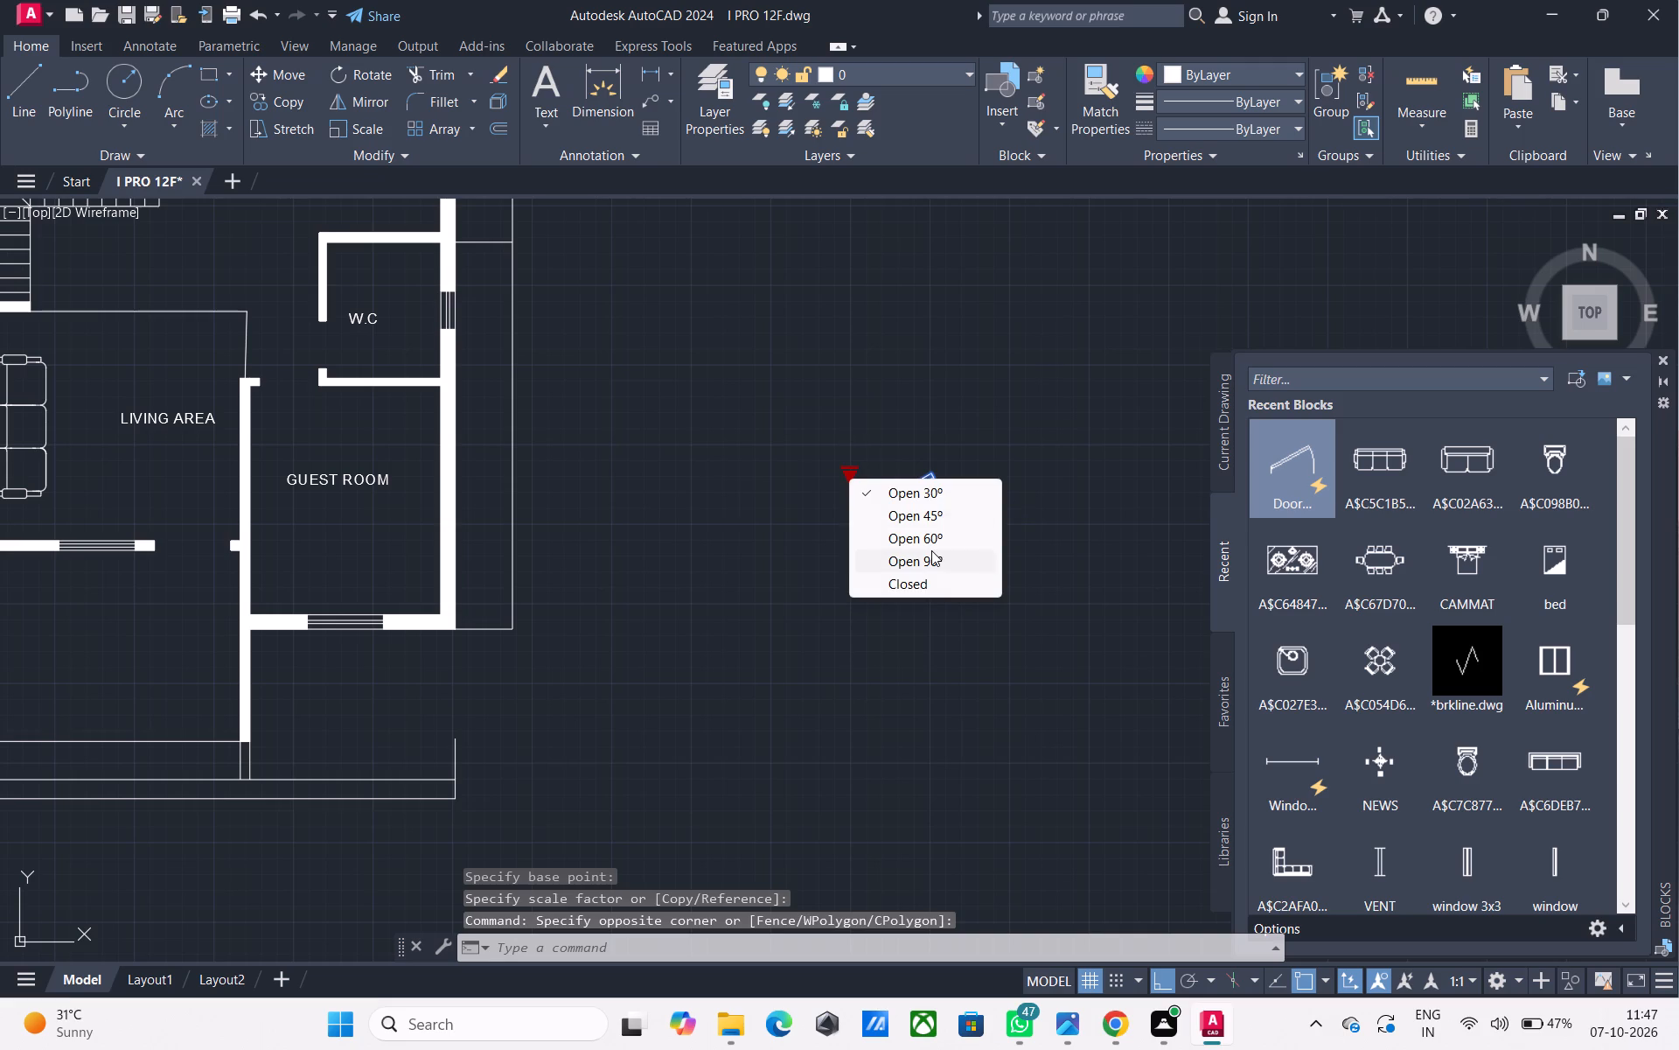
click(931, 550)
key(Escape)
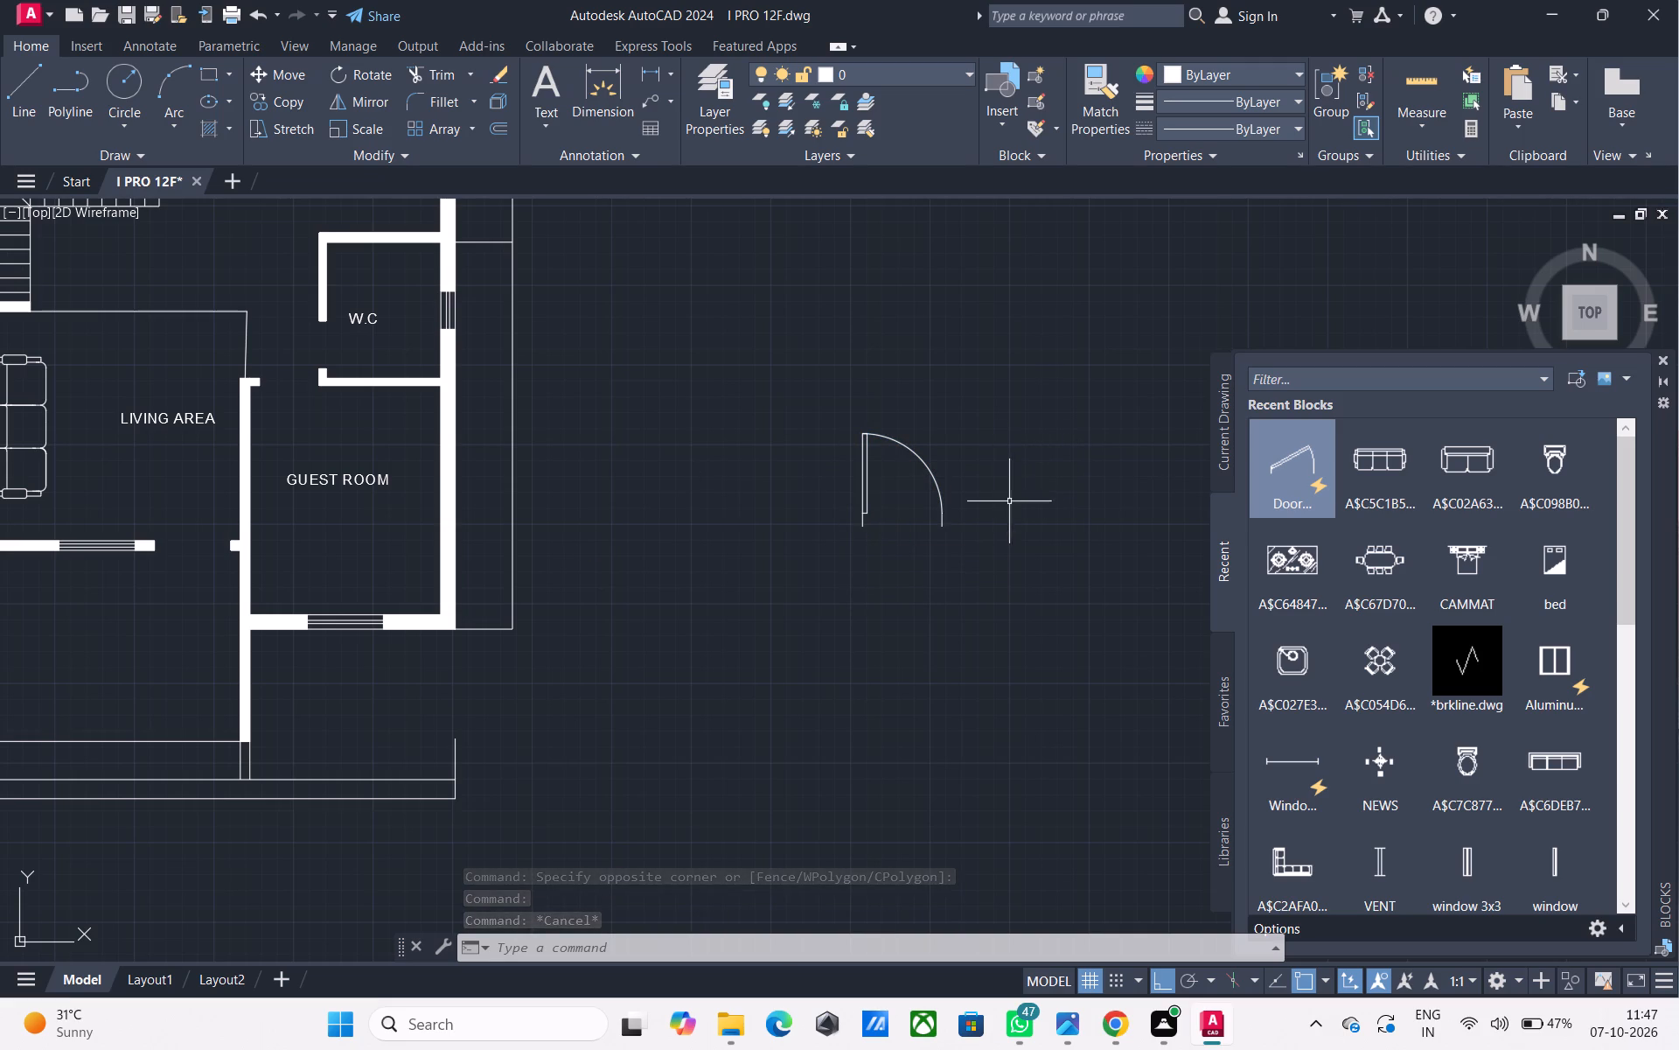
Copy the door five times: two copies in a row to its left and three in a column above it.
drag(993, 603, 953, 565)
click(800, 402)
key(c)
text(O)
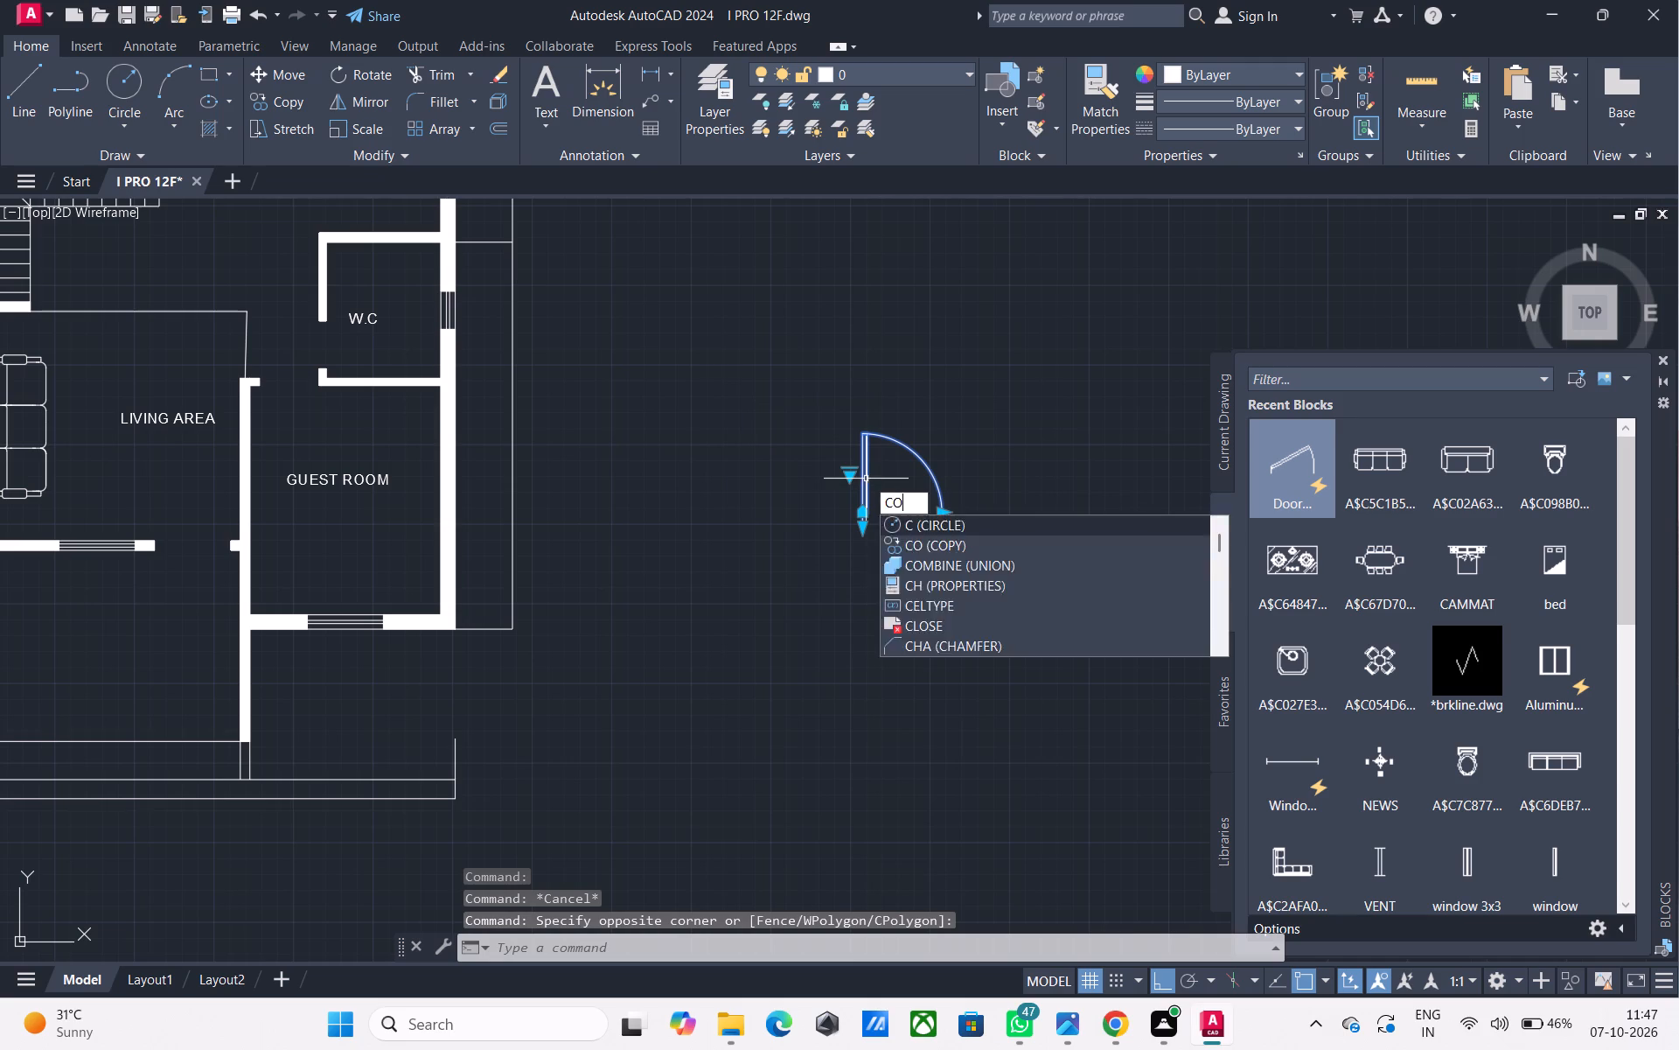
key(space)
click(871, 544)
click(769, 527)
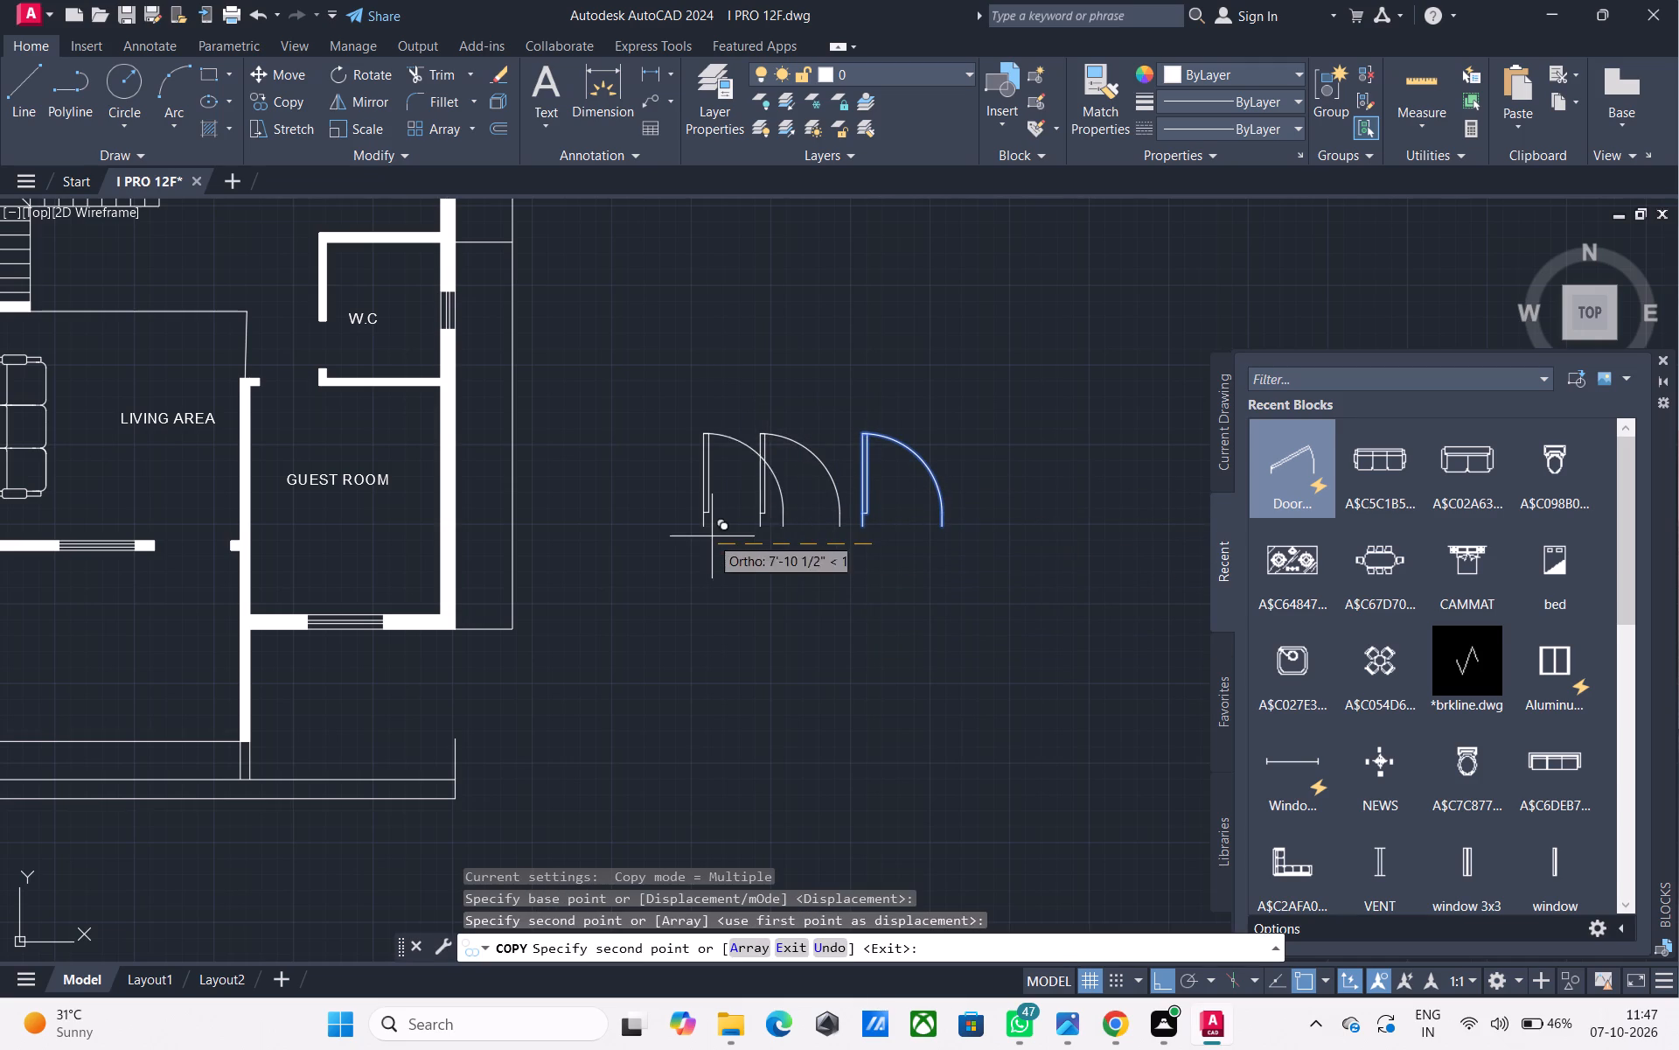
click(661, 535)
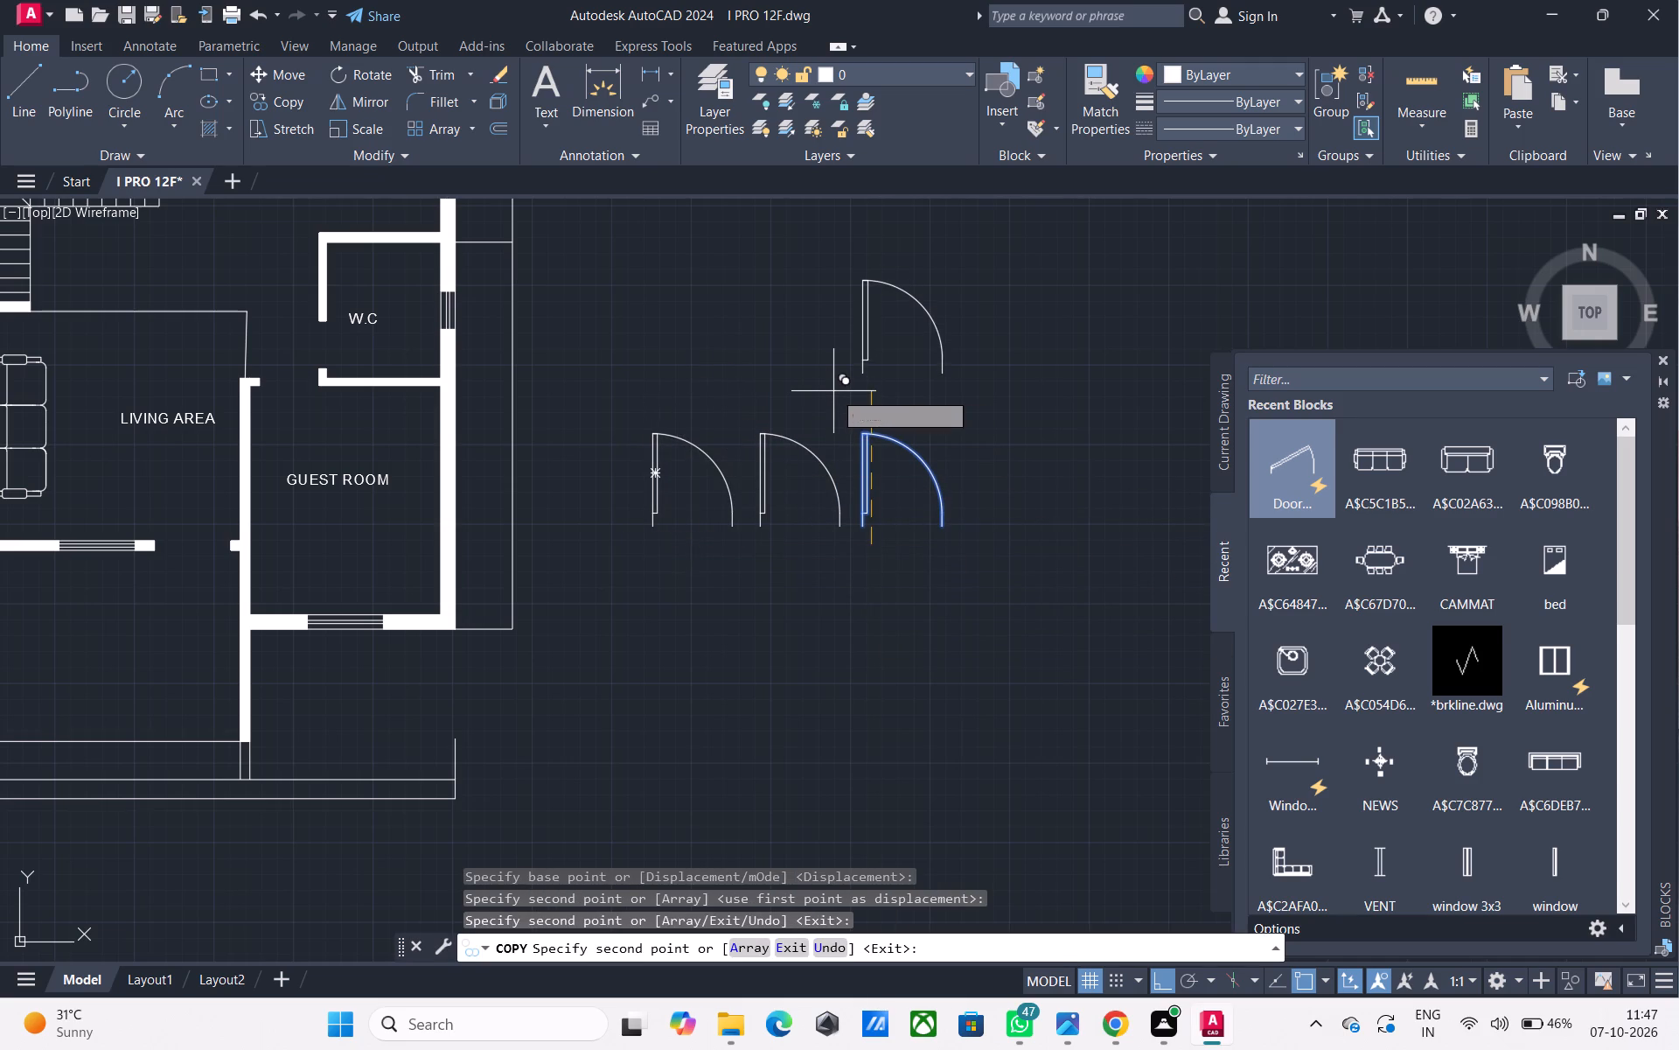
click(838, 395)
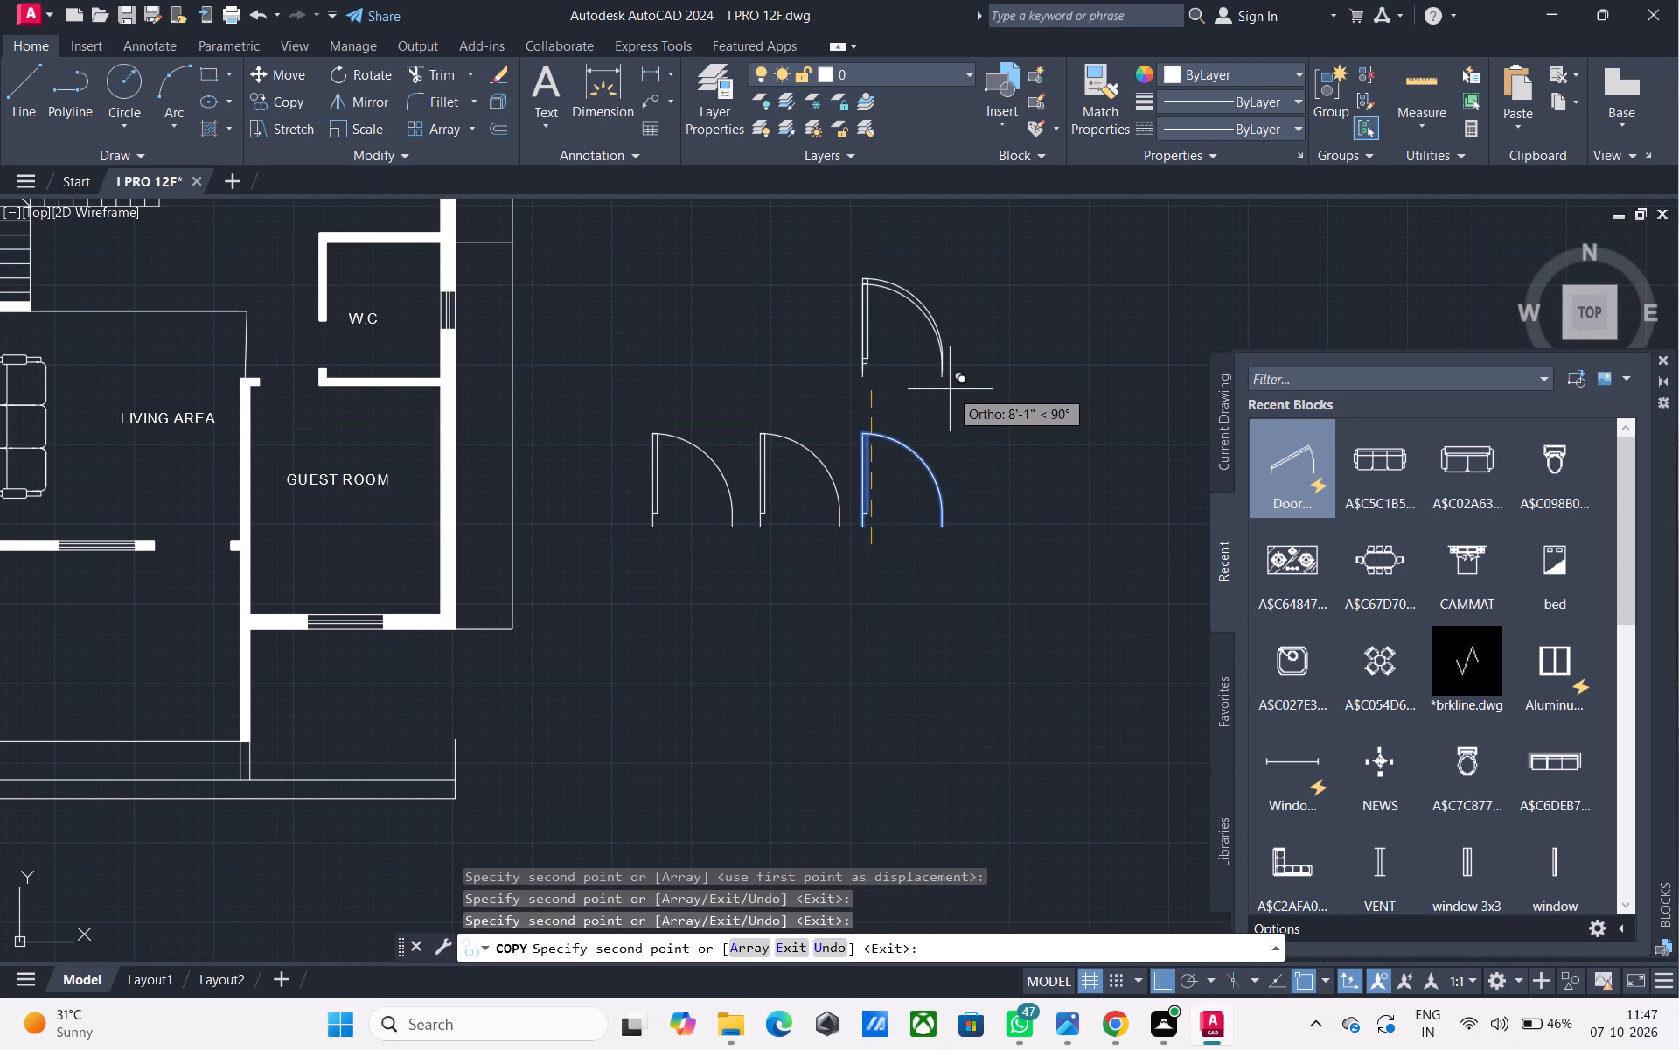
middle_drag(937, 403, 908, 658)
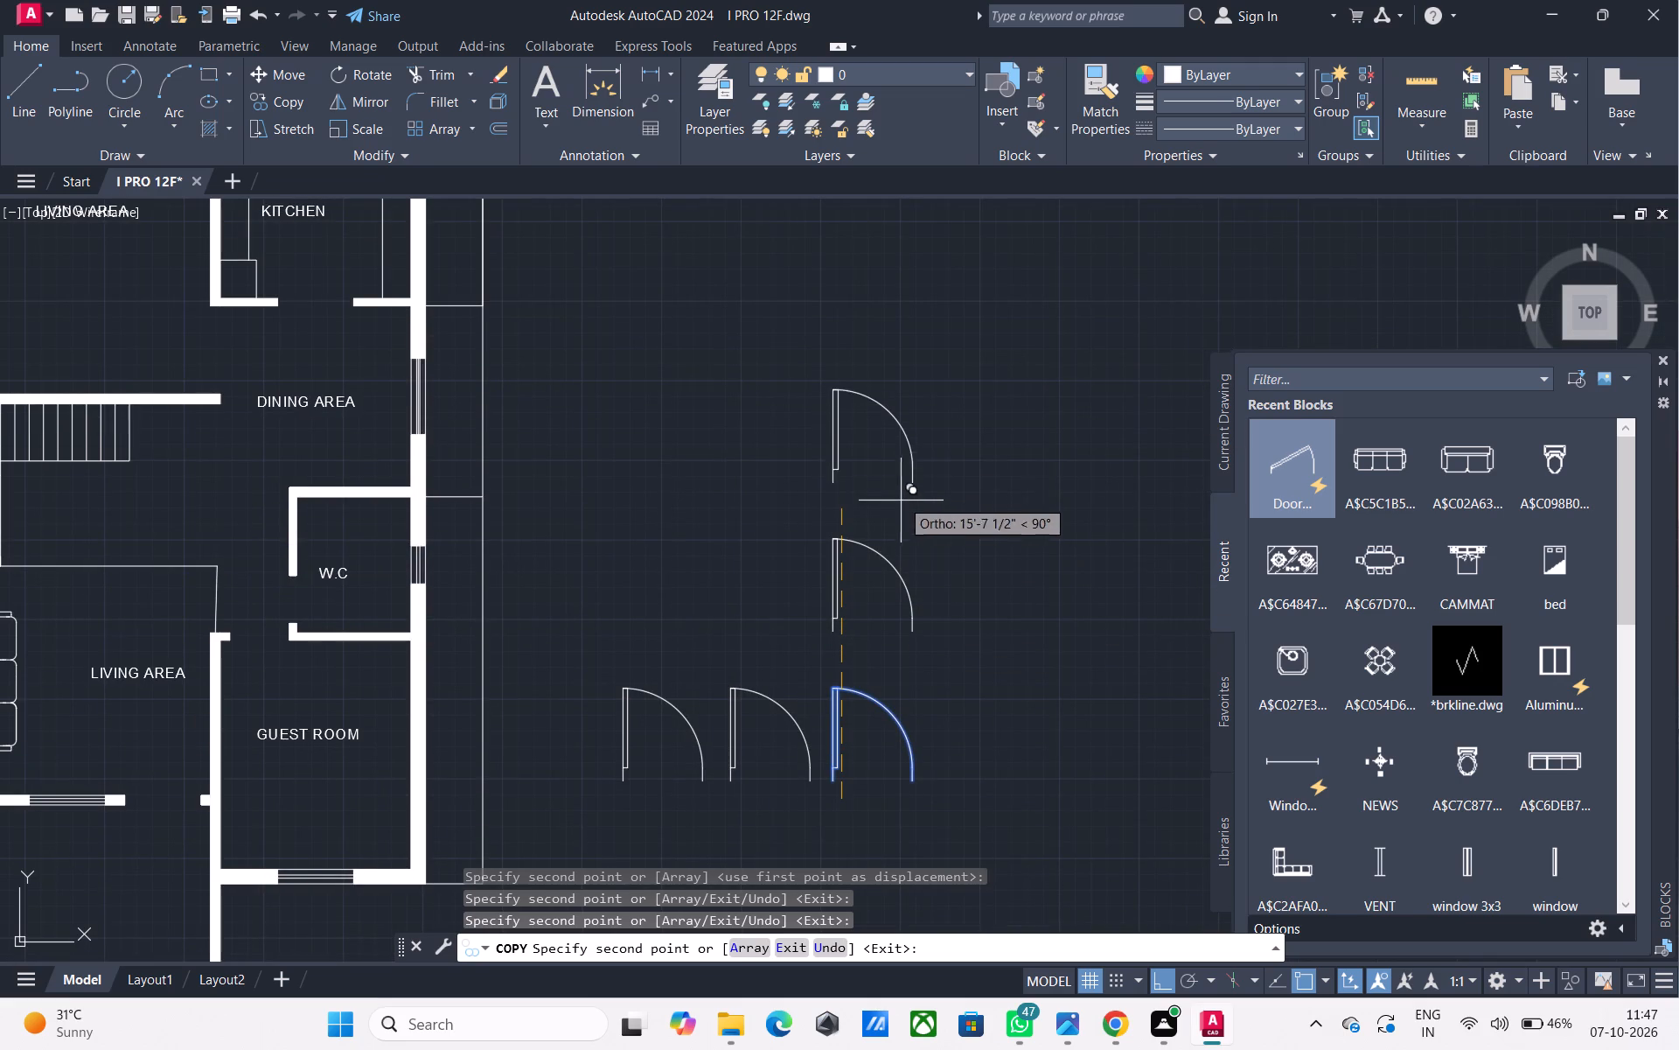
click(891, 492)
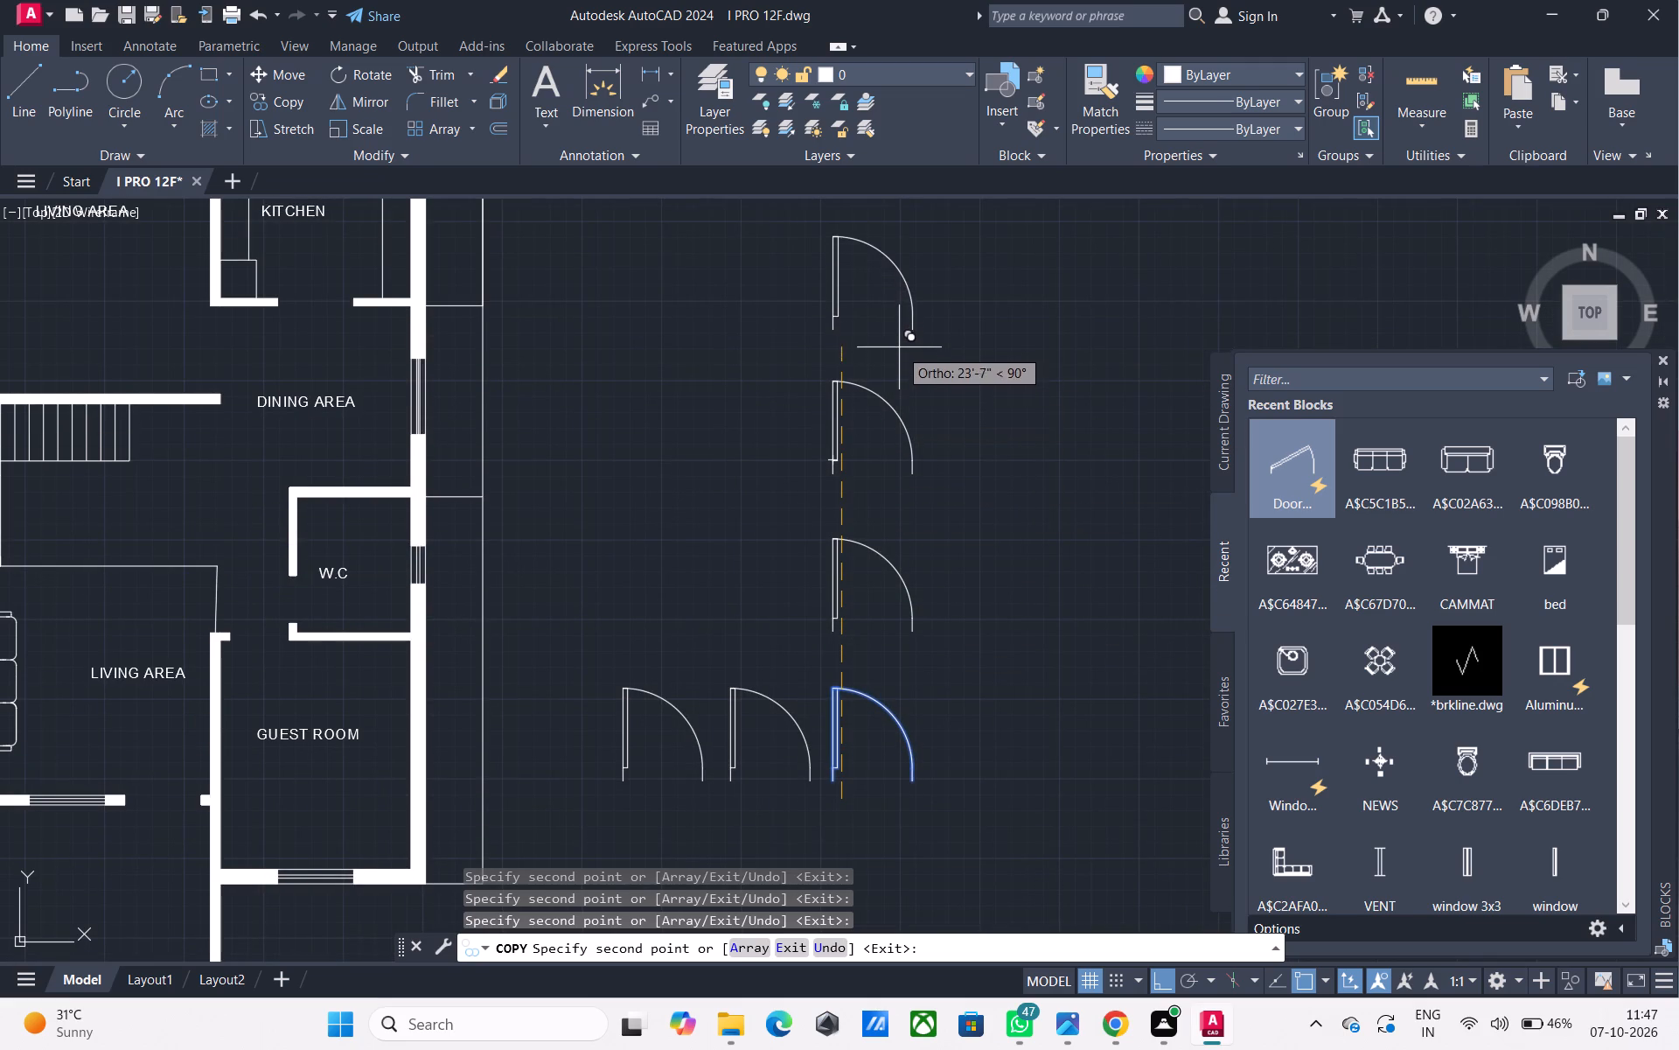
click(899, 347)
key(Escape)
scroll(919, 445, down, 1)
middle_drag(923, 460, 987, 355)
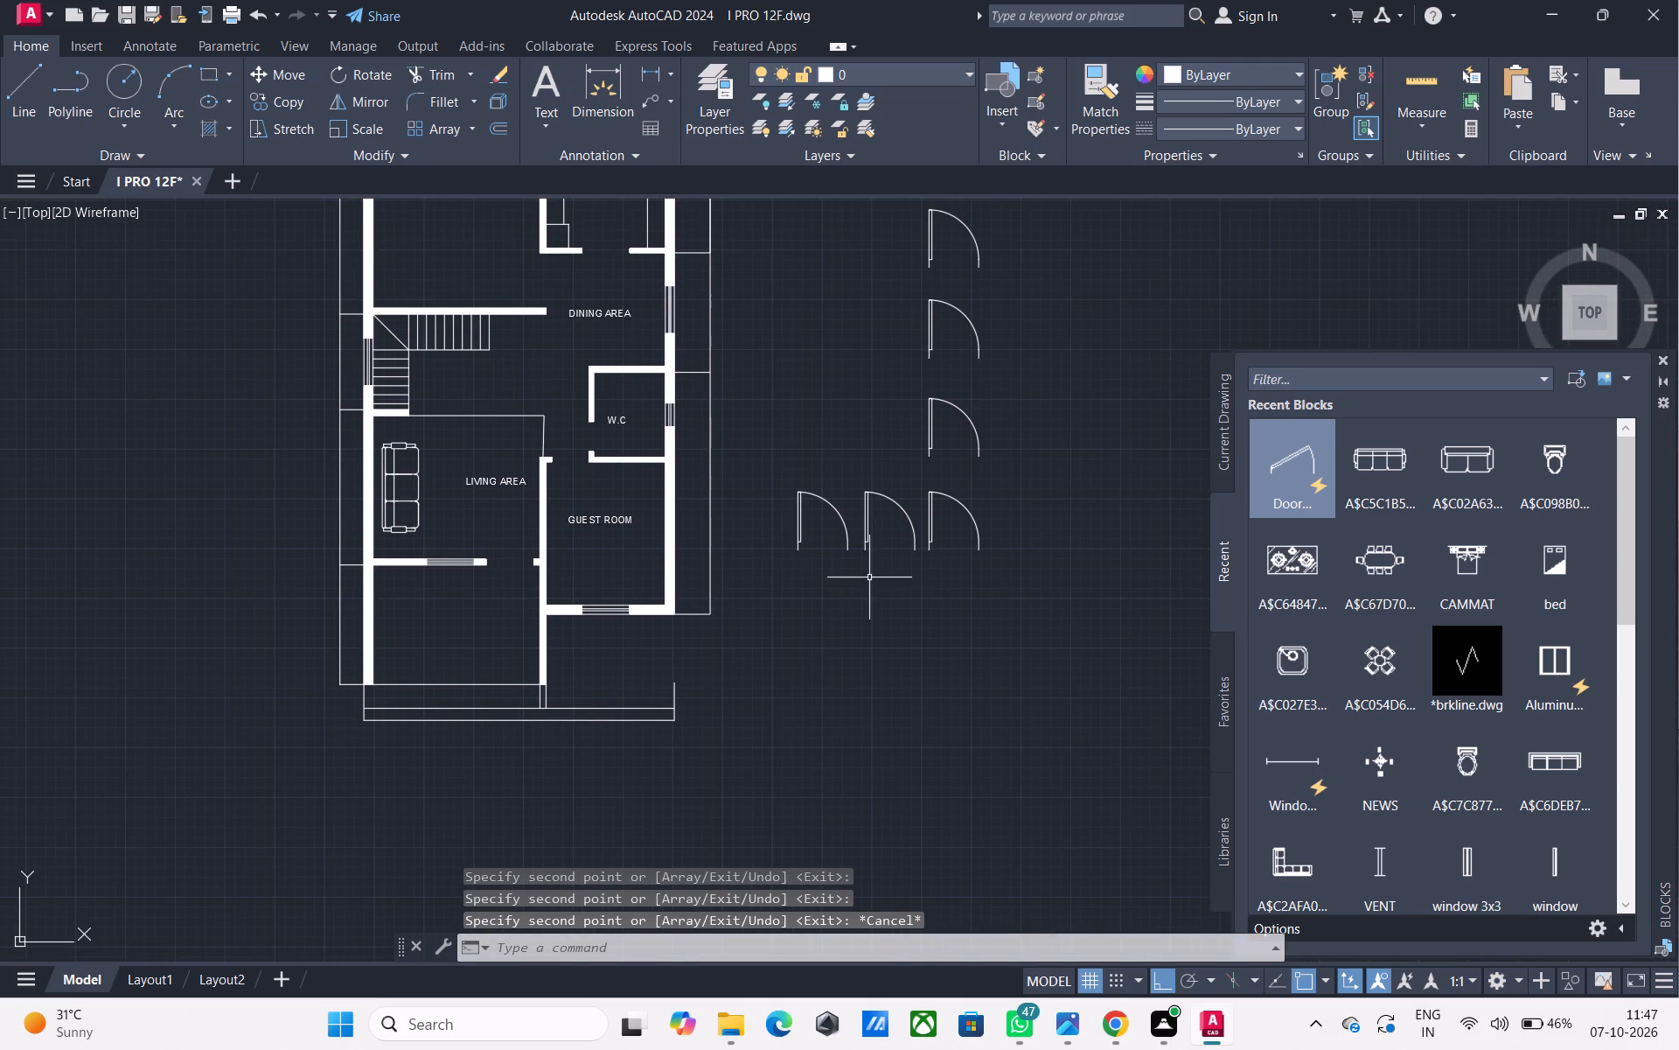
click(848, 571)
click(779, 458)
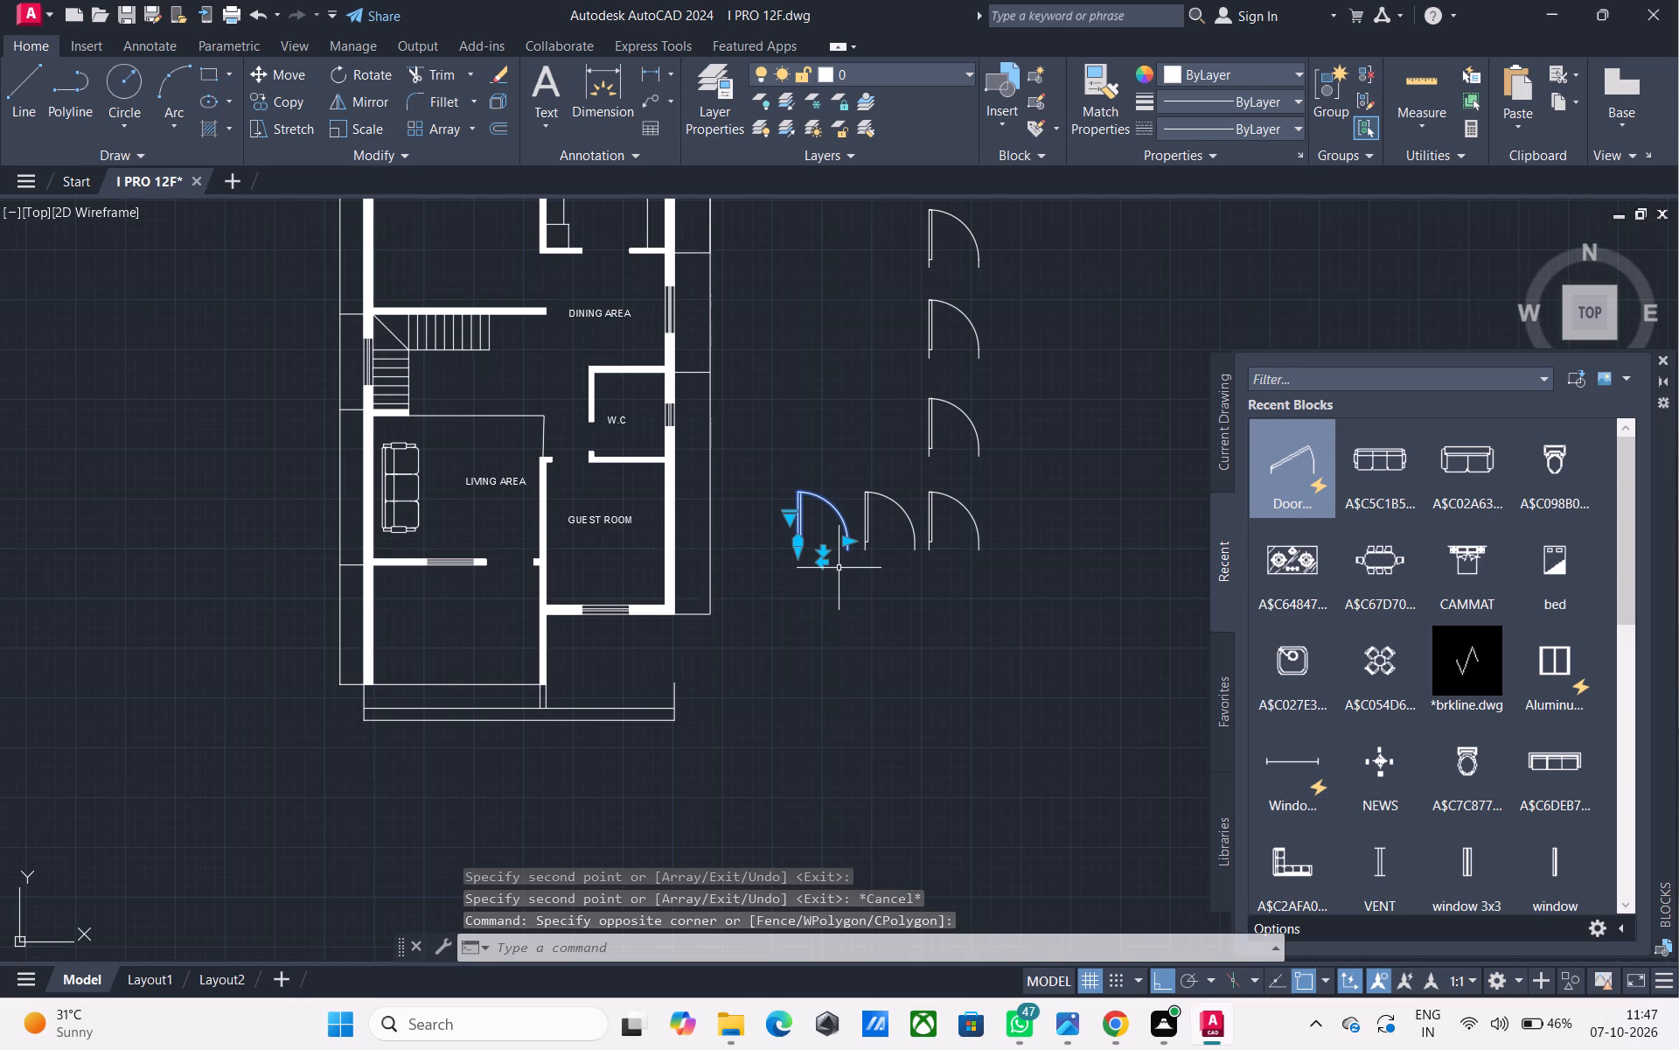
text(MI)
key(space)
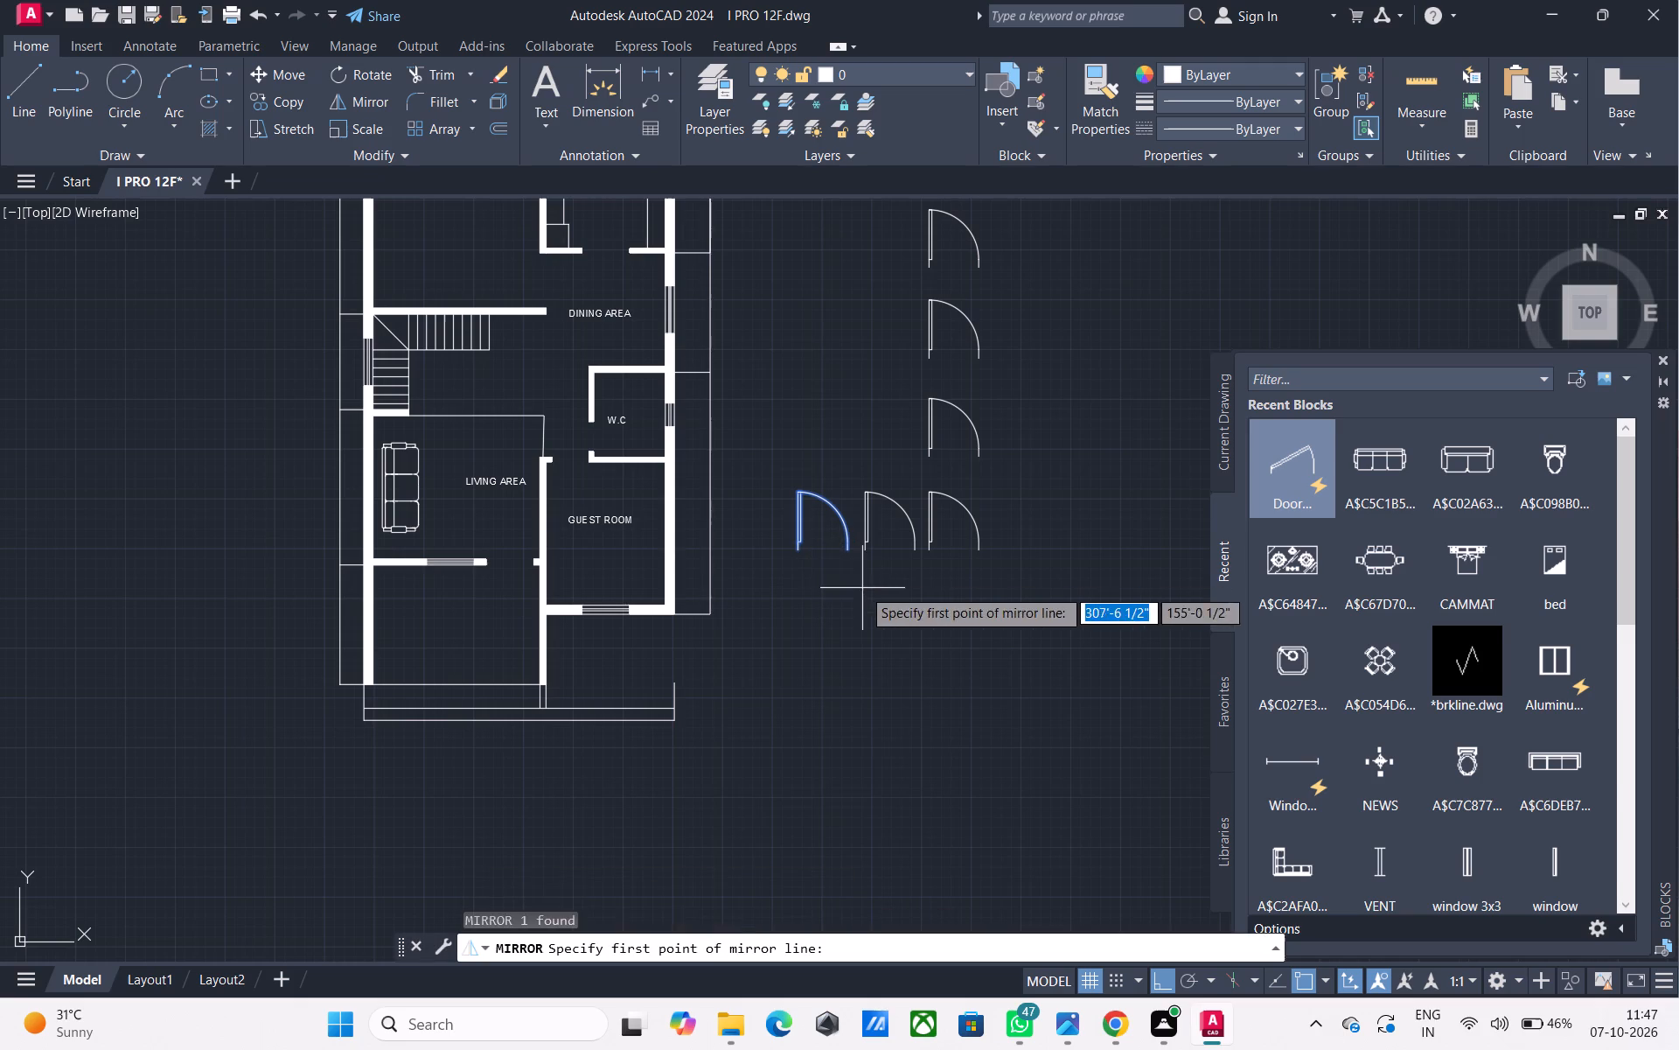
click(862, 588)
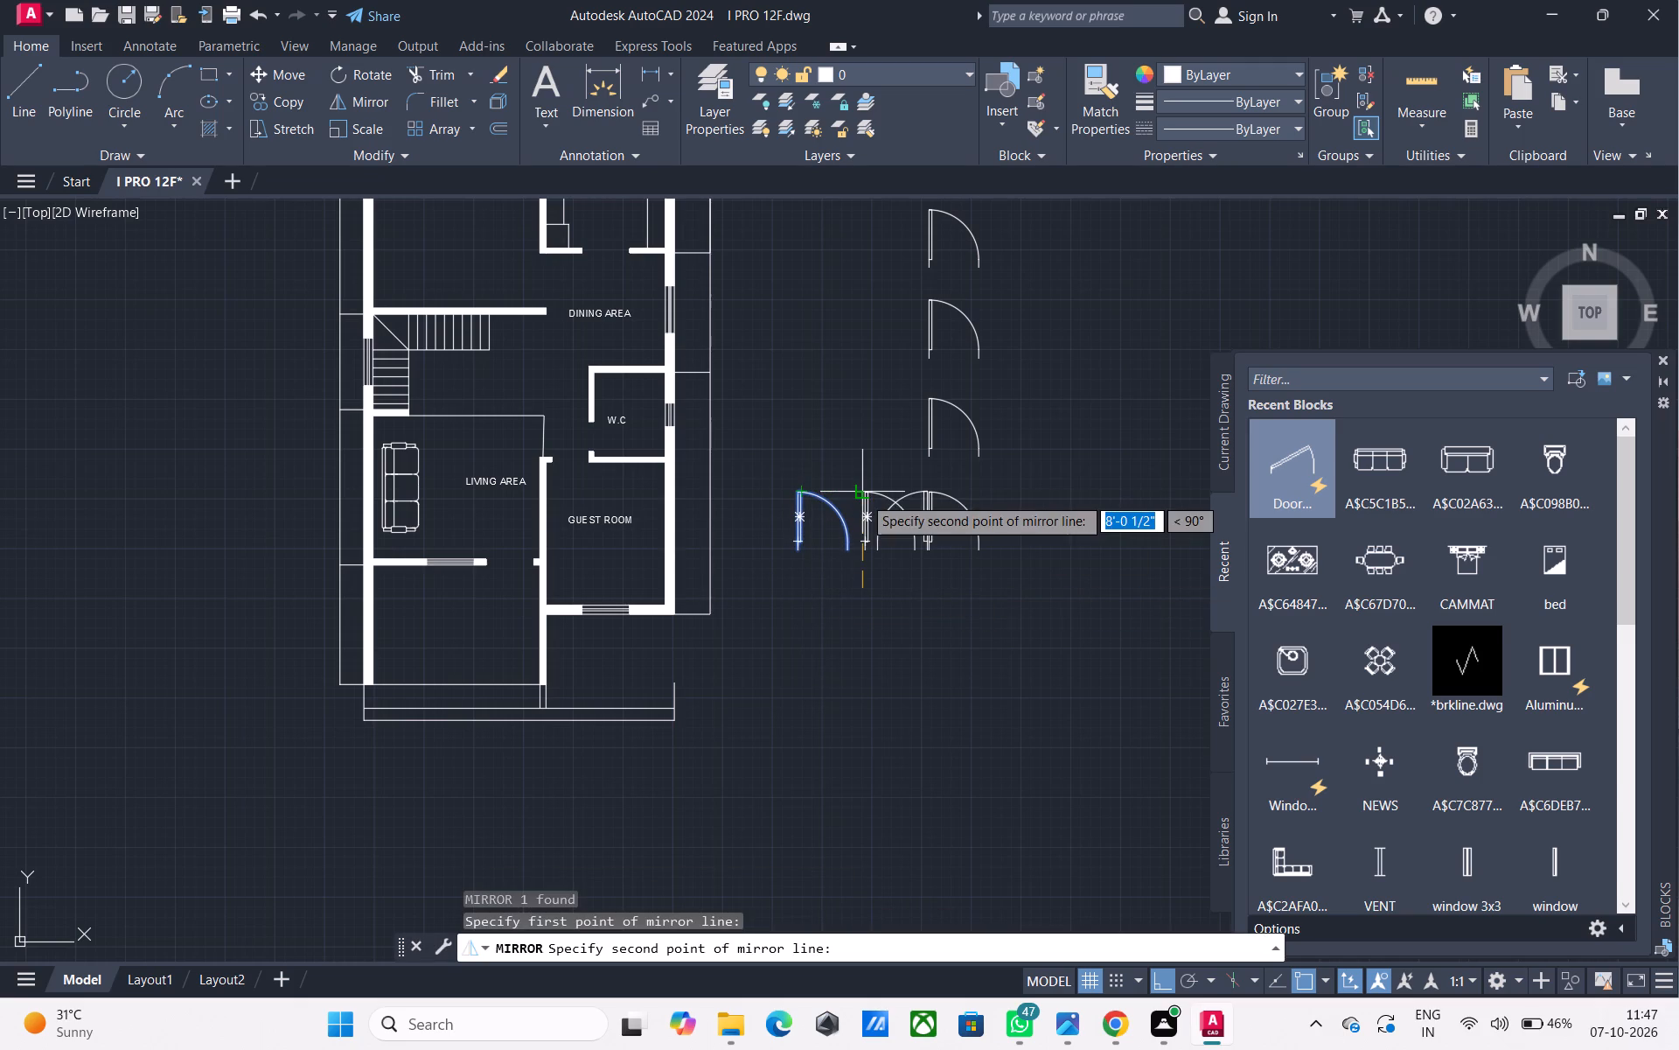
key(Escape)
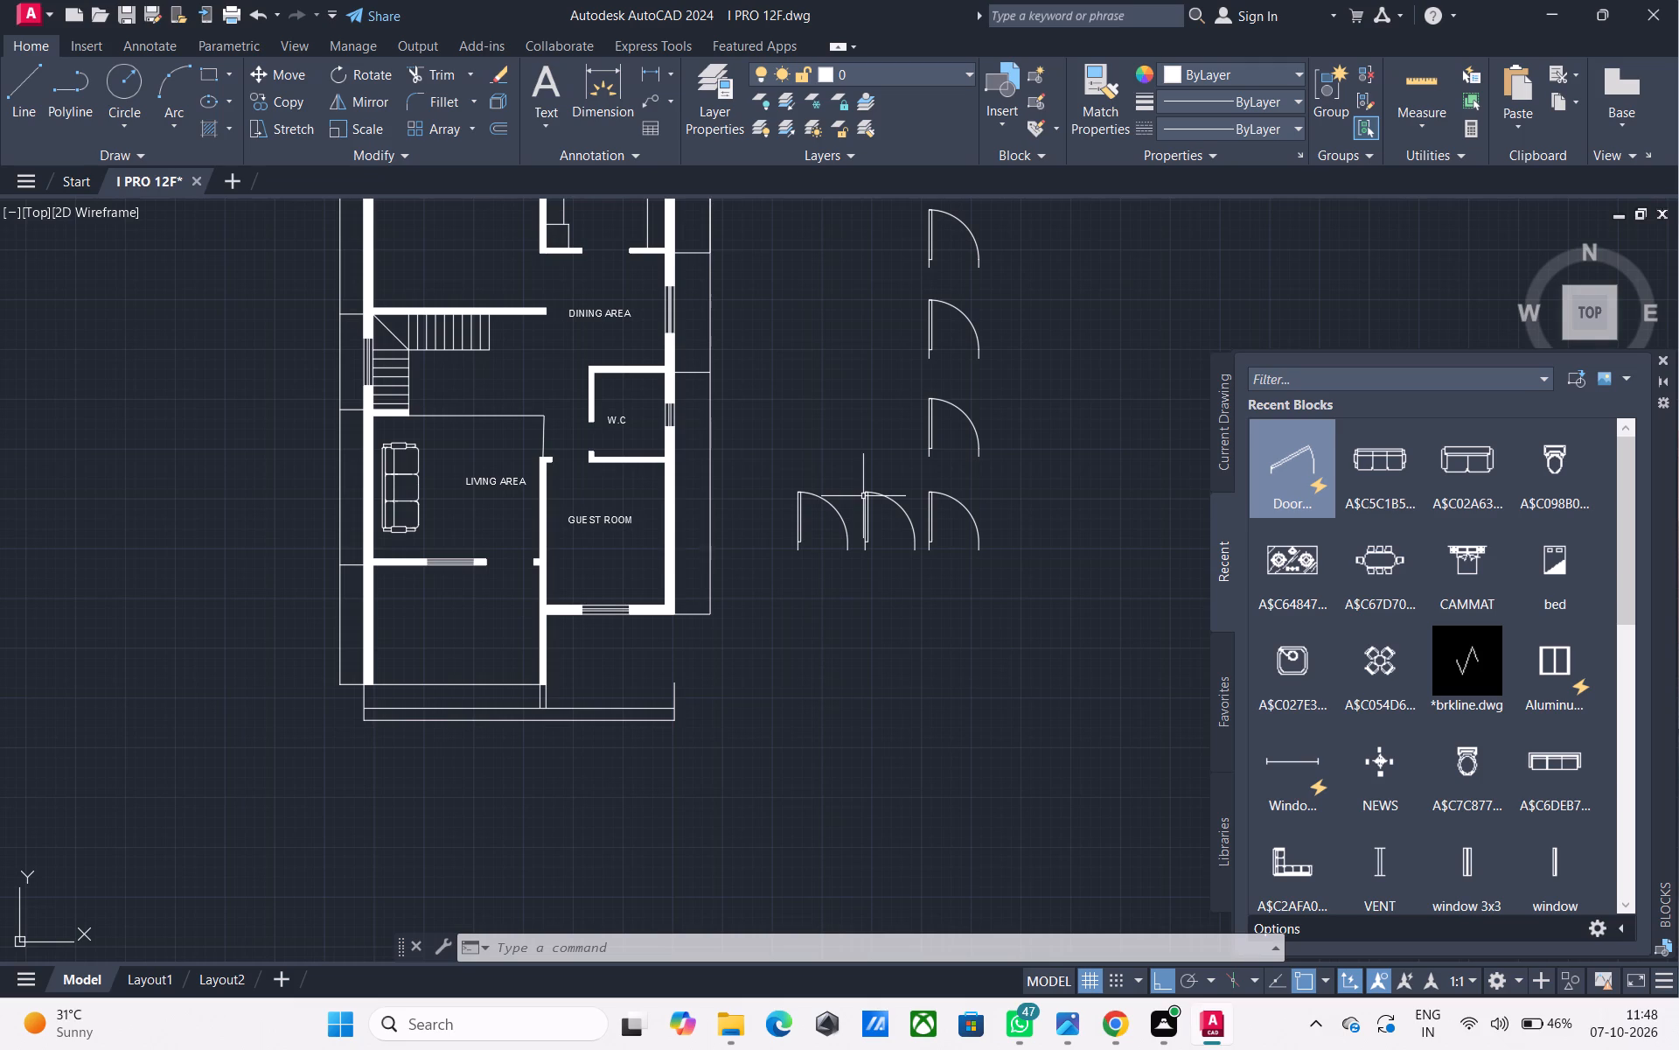
Mirror the bottom row of three doors downward across a horizontal line, keeping the originals.
click(1018, 584)
click(801, 487)
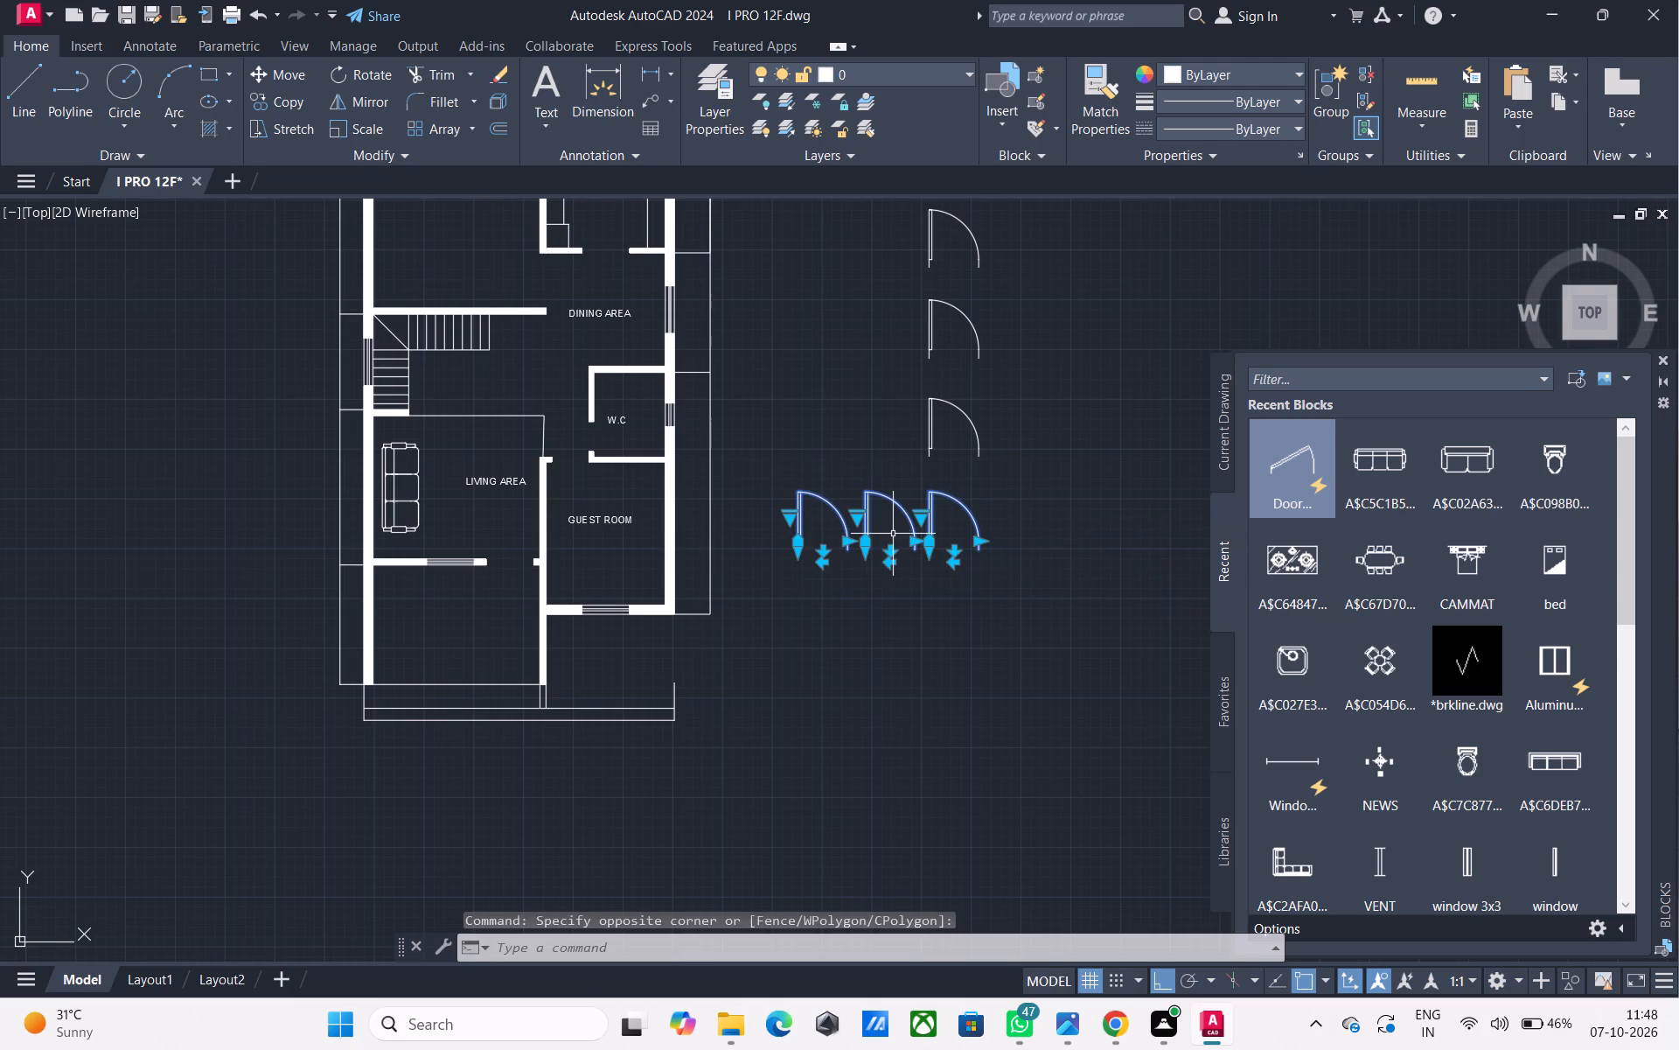
key(m)
key(i)
key(space)
click(996, 552)
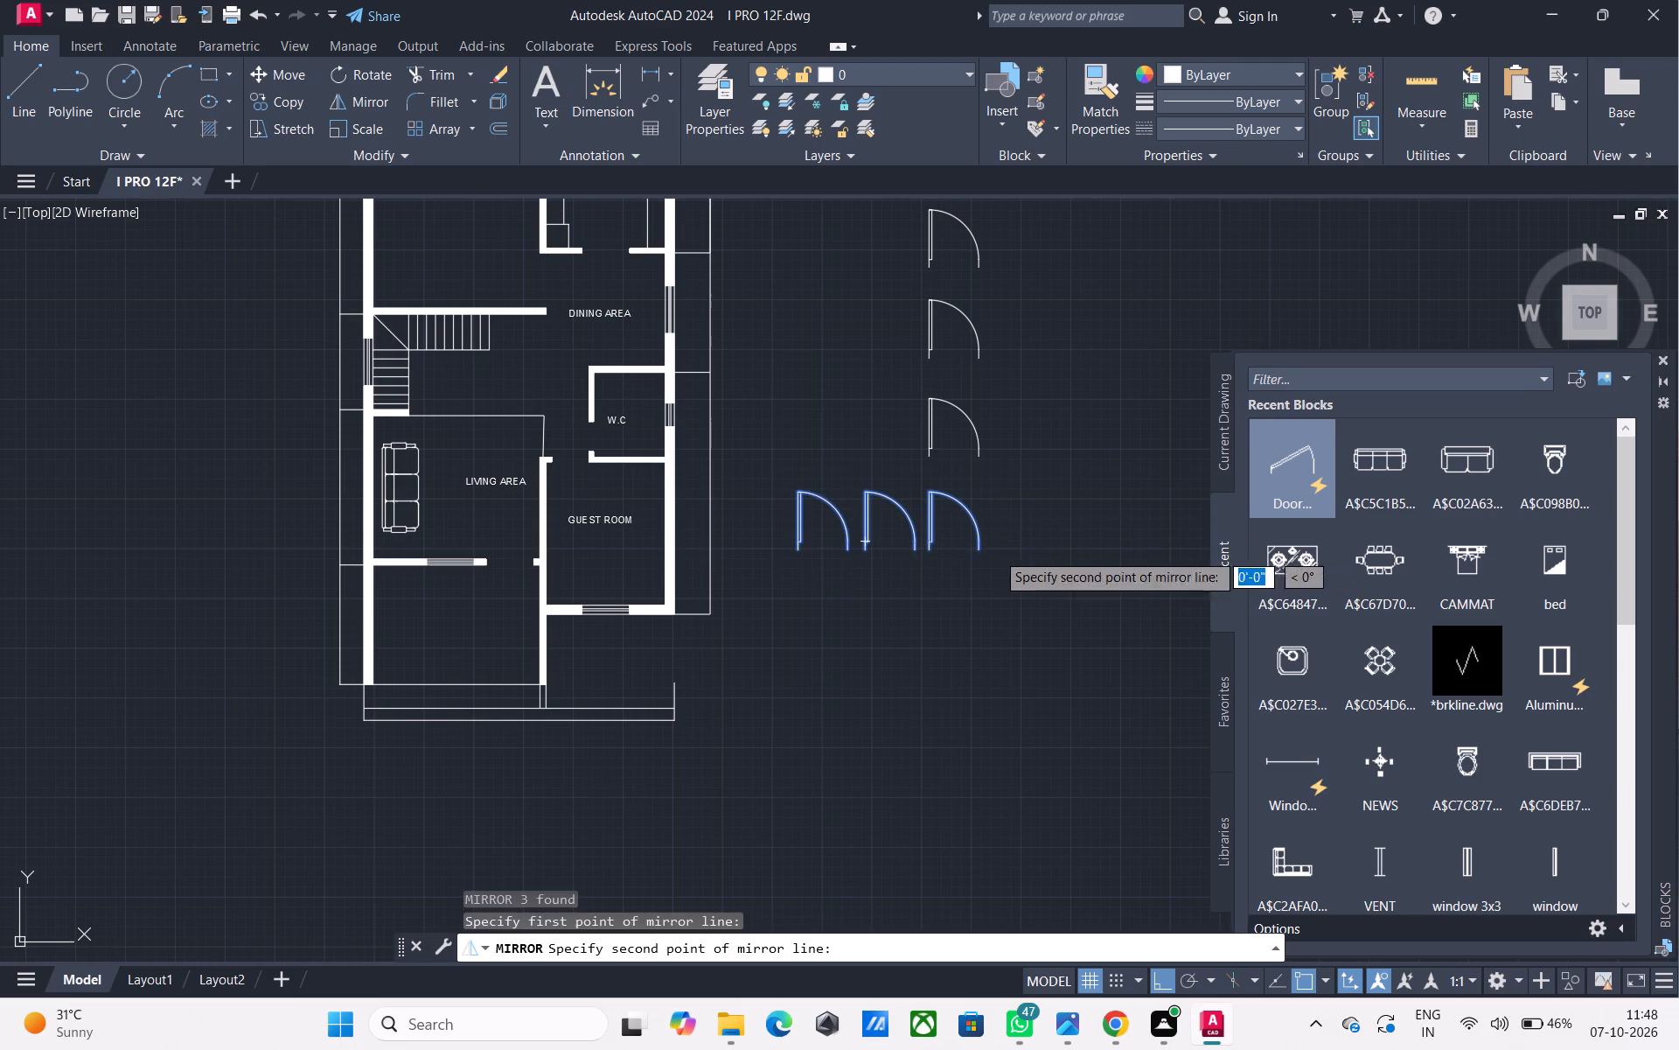
click(894, 625)
drag(958, 709, 894, 625)
Move the three mirrored doors straight down by about 7'-7", clear of the original row.
click(1013, 605)
click(773, 574)
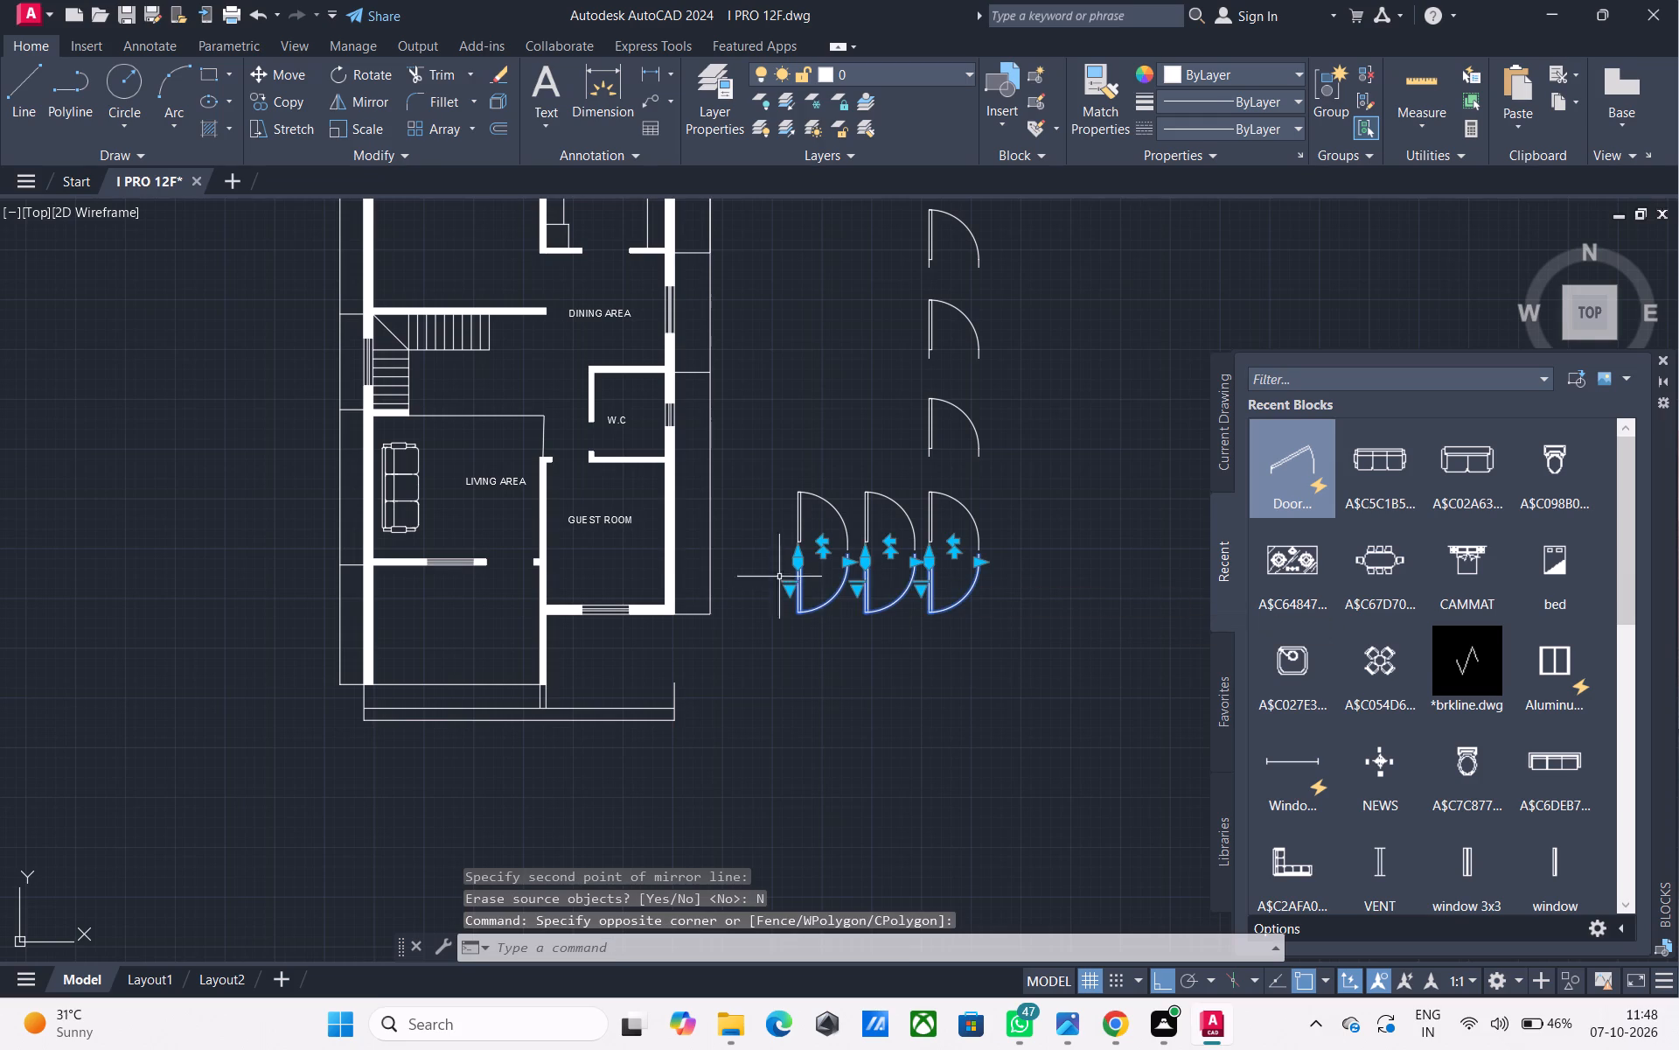
key(m)
key(space)
click(902, 542)
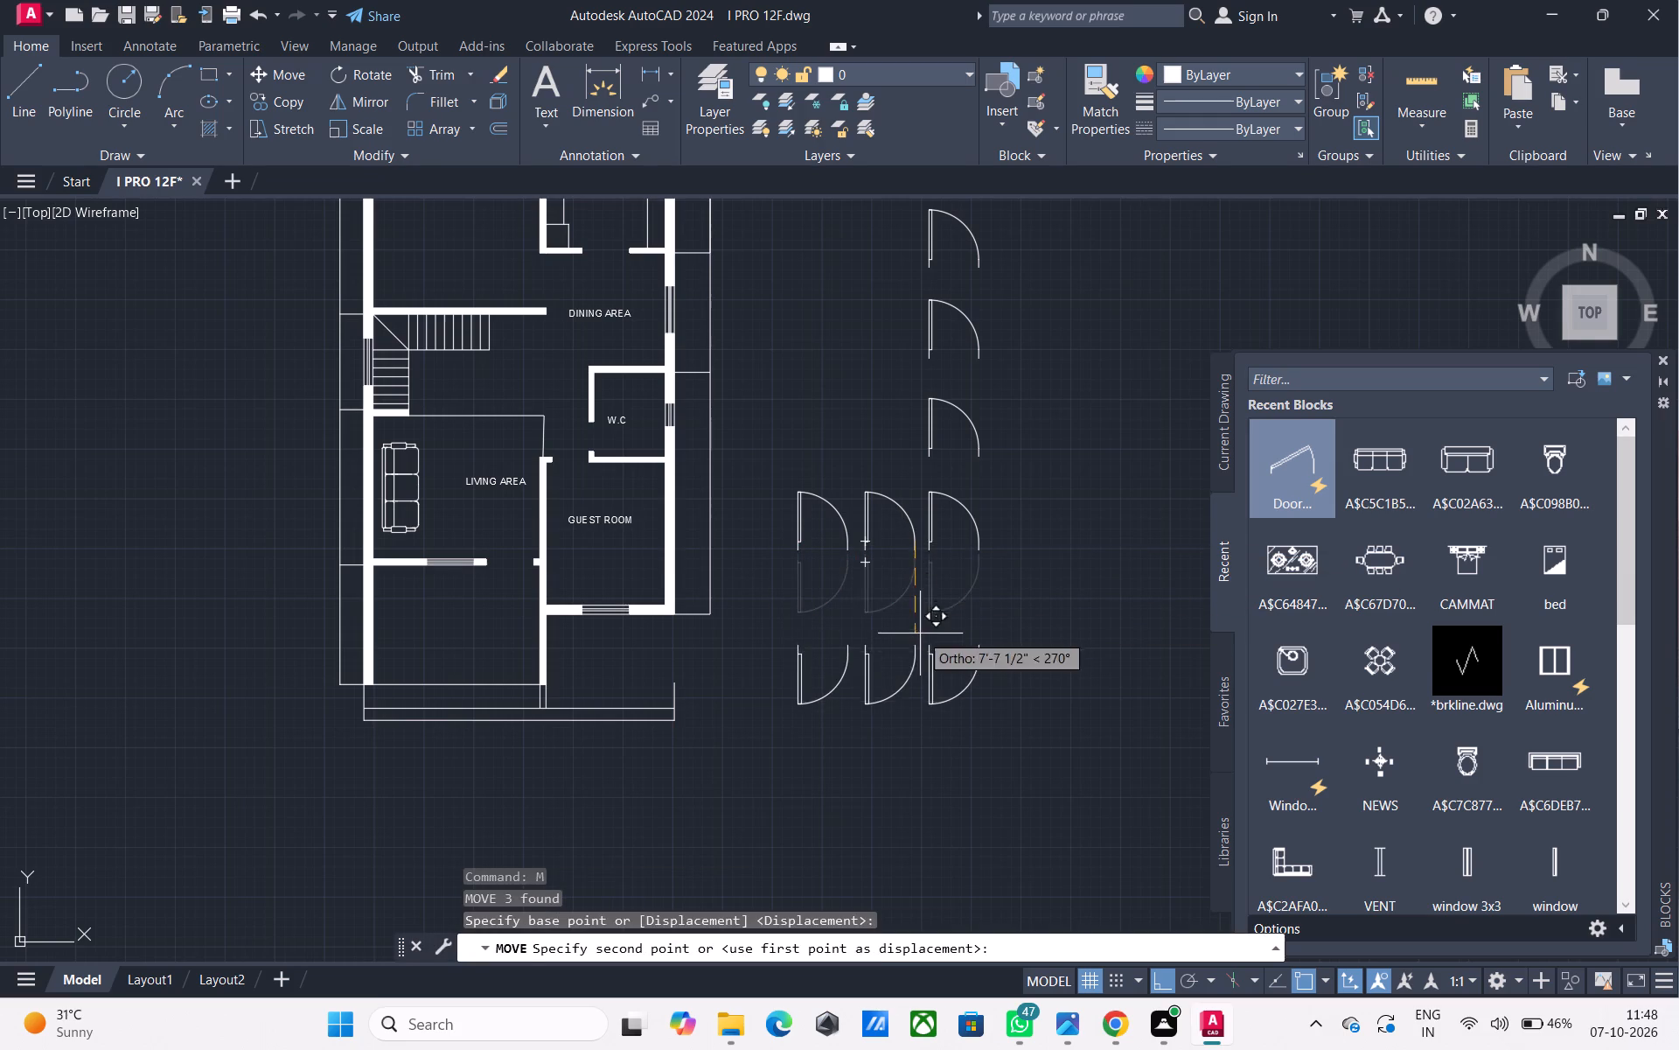
click(920, 633)
key(space)
key(space)
Mirror the upper column of three doors to the left across a vertical line, keeping the originals.
middle_drag(973, 496, 973, 546)
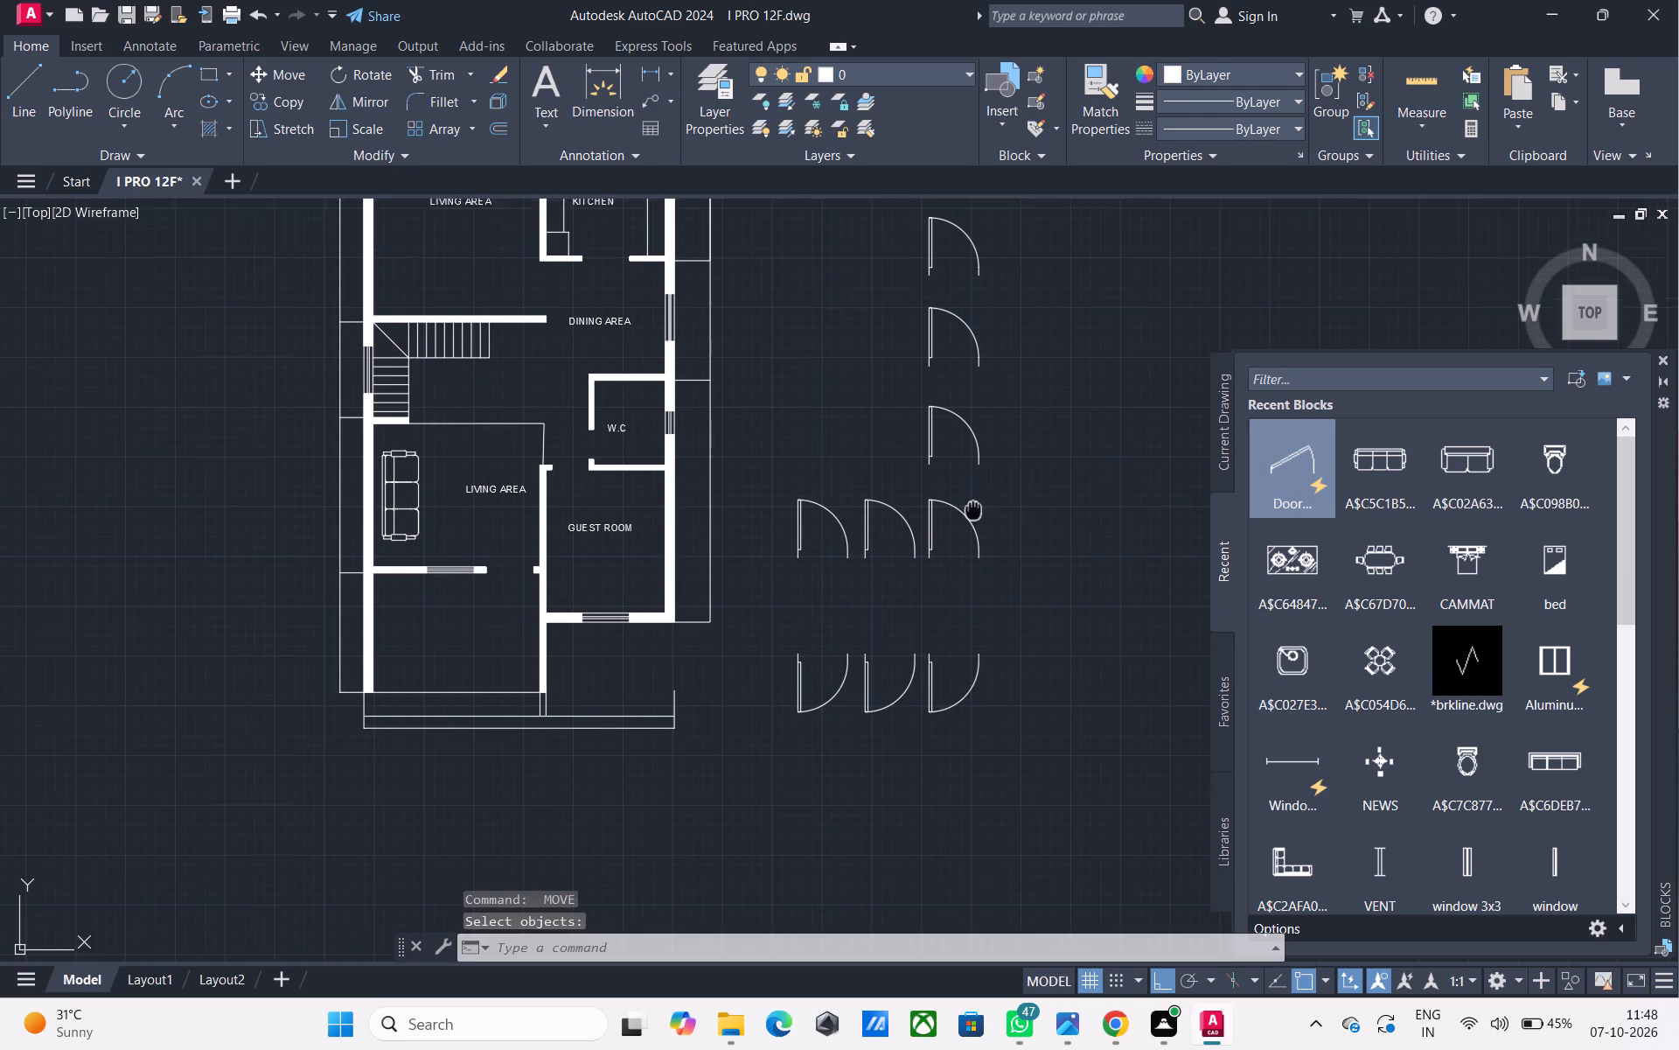
middle_drag(973, 546, 971, 616)
drag(1007, 586, 1000, 577)
click(890, 298)
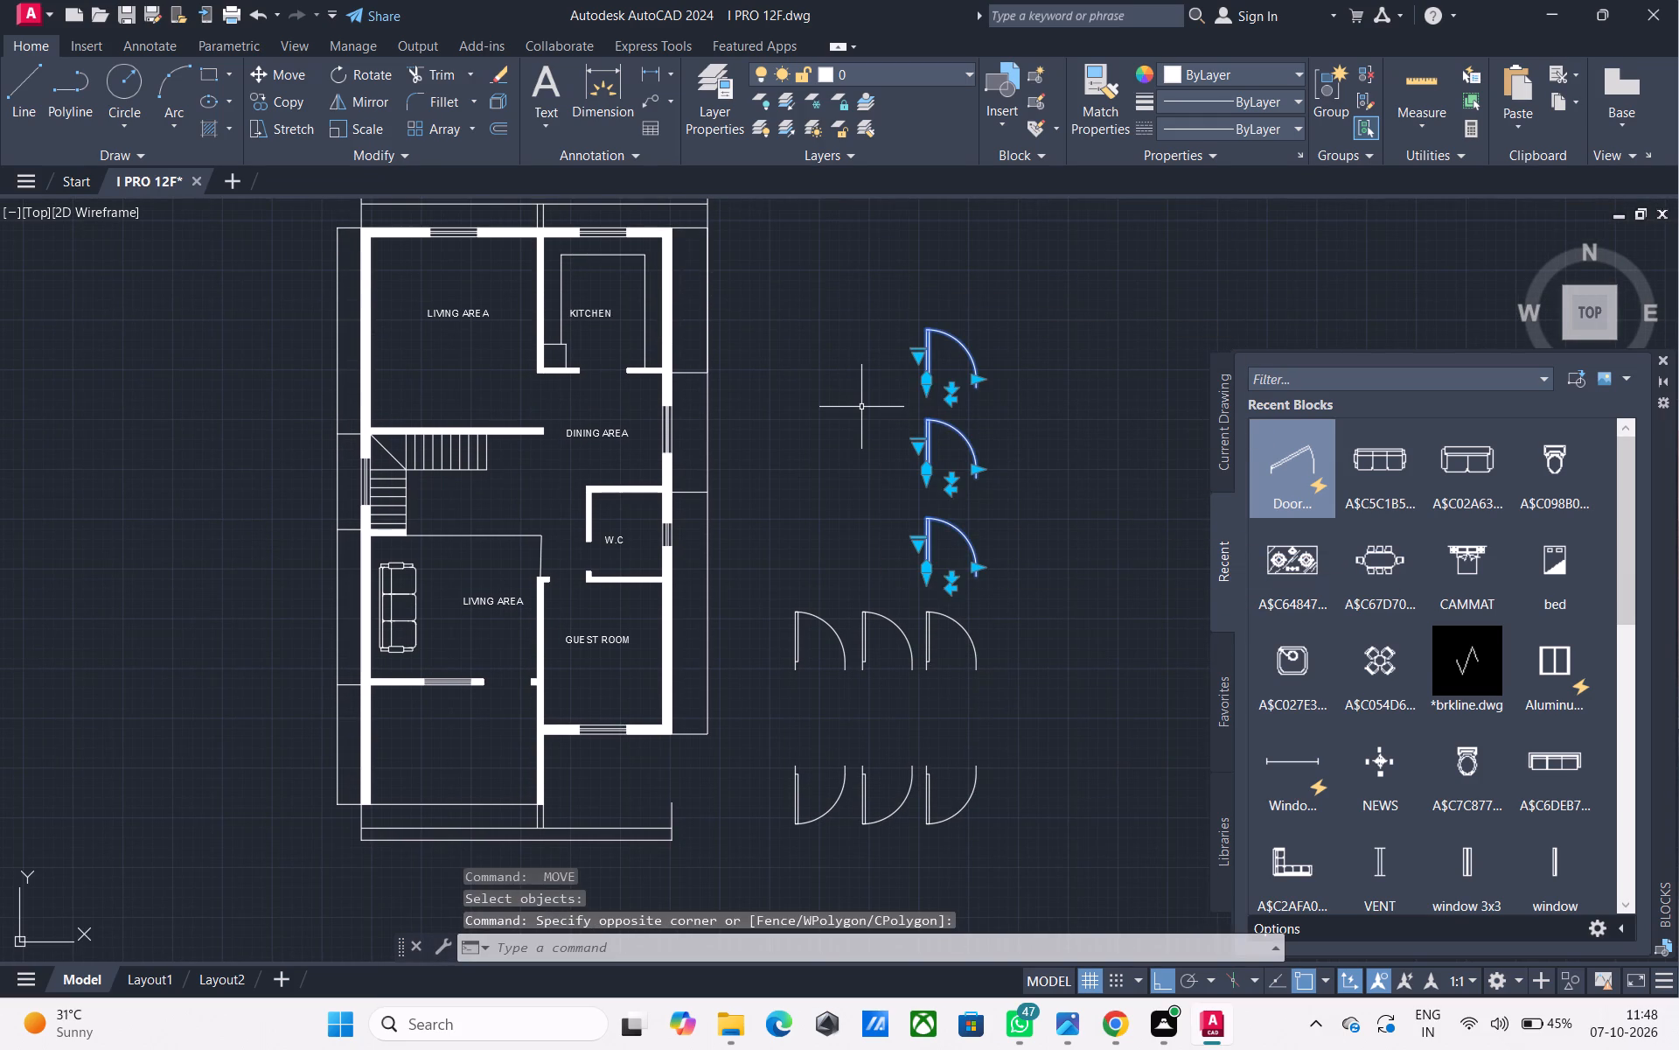
key(m)
text(I)
key(space)
click(892, 335)
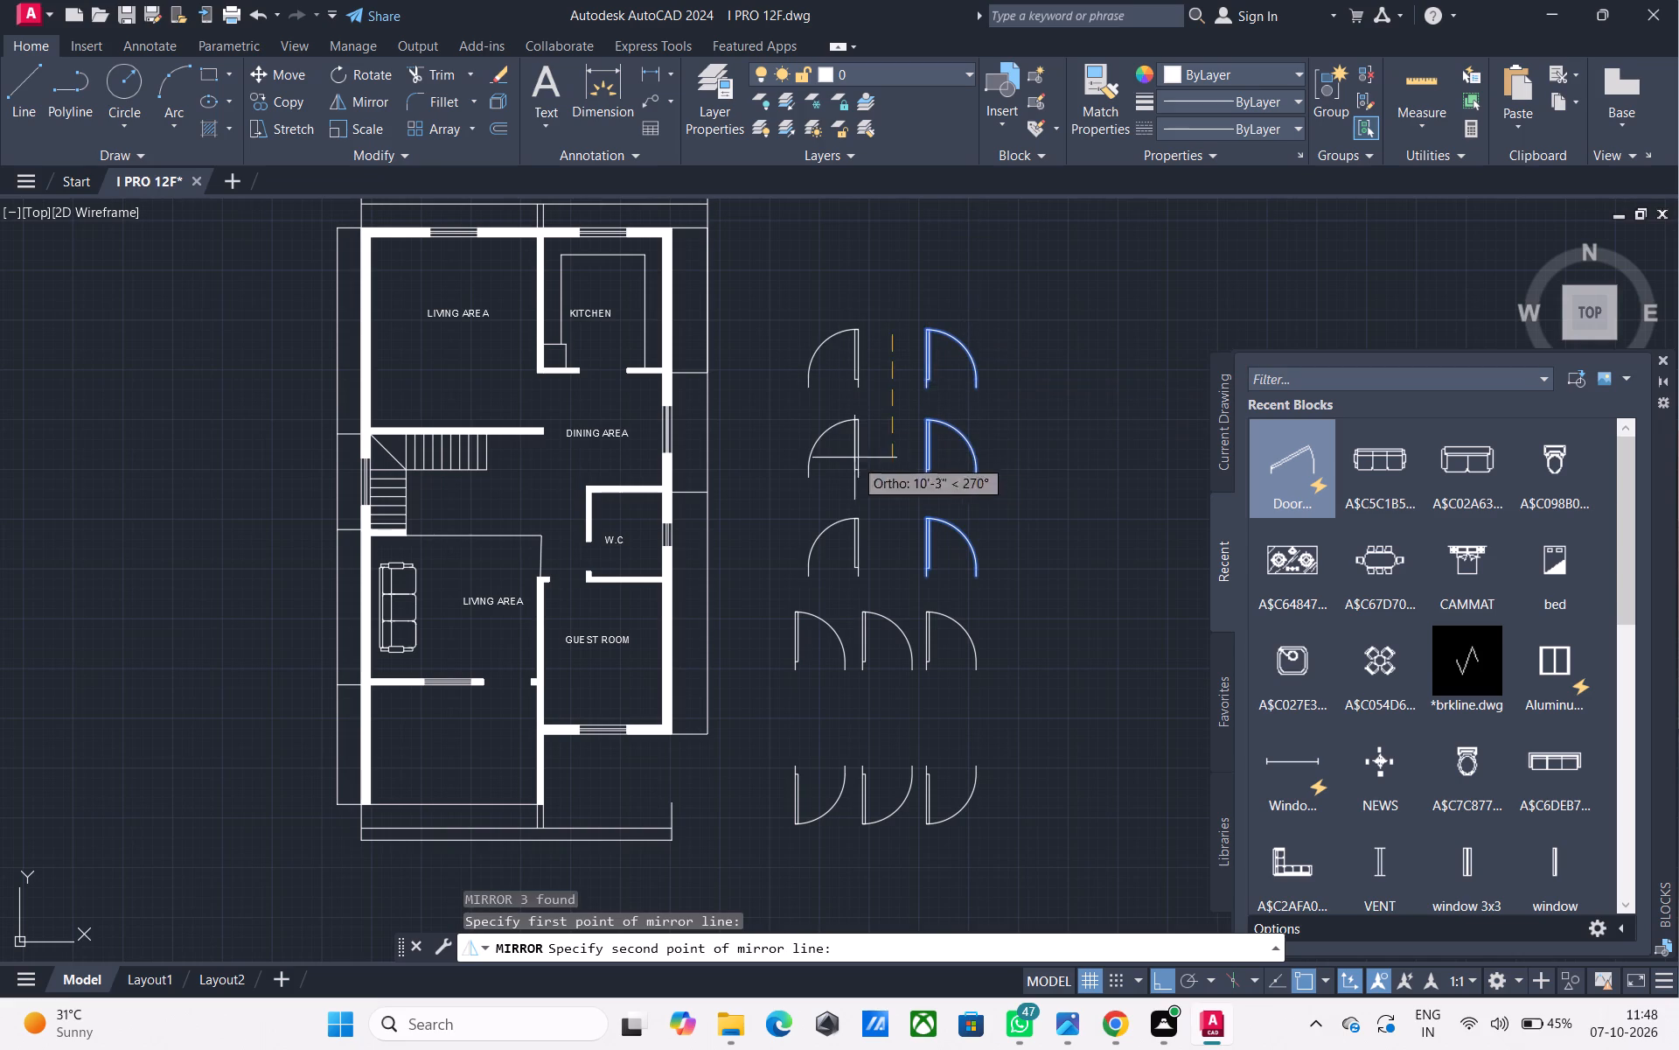
click(884, 474)
drag(917, 548, 884, 474)
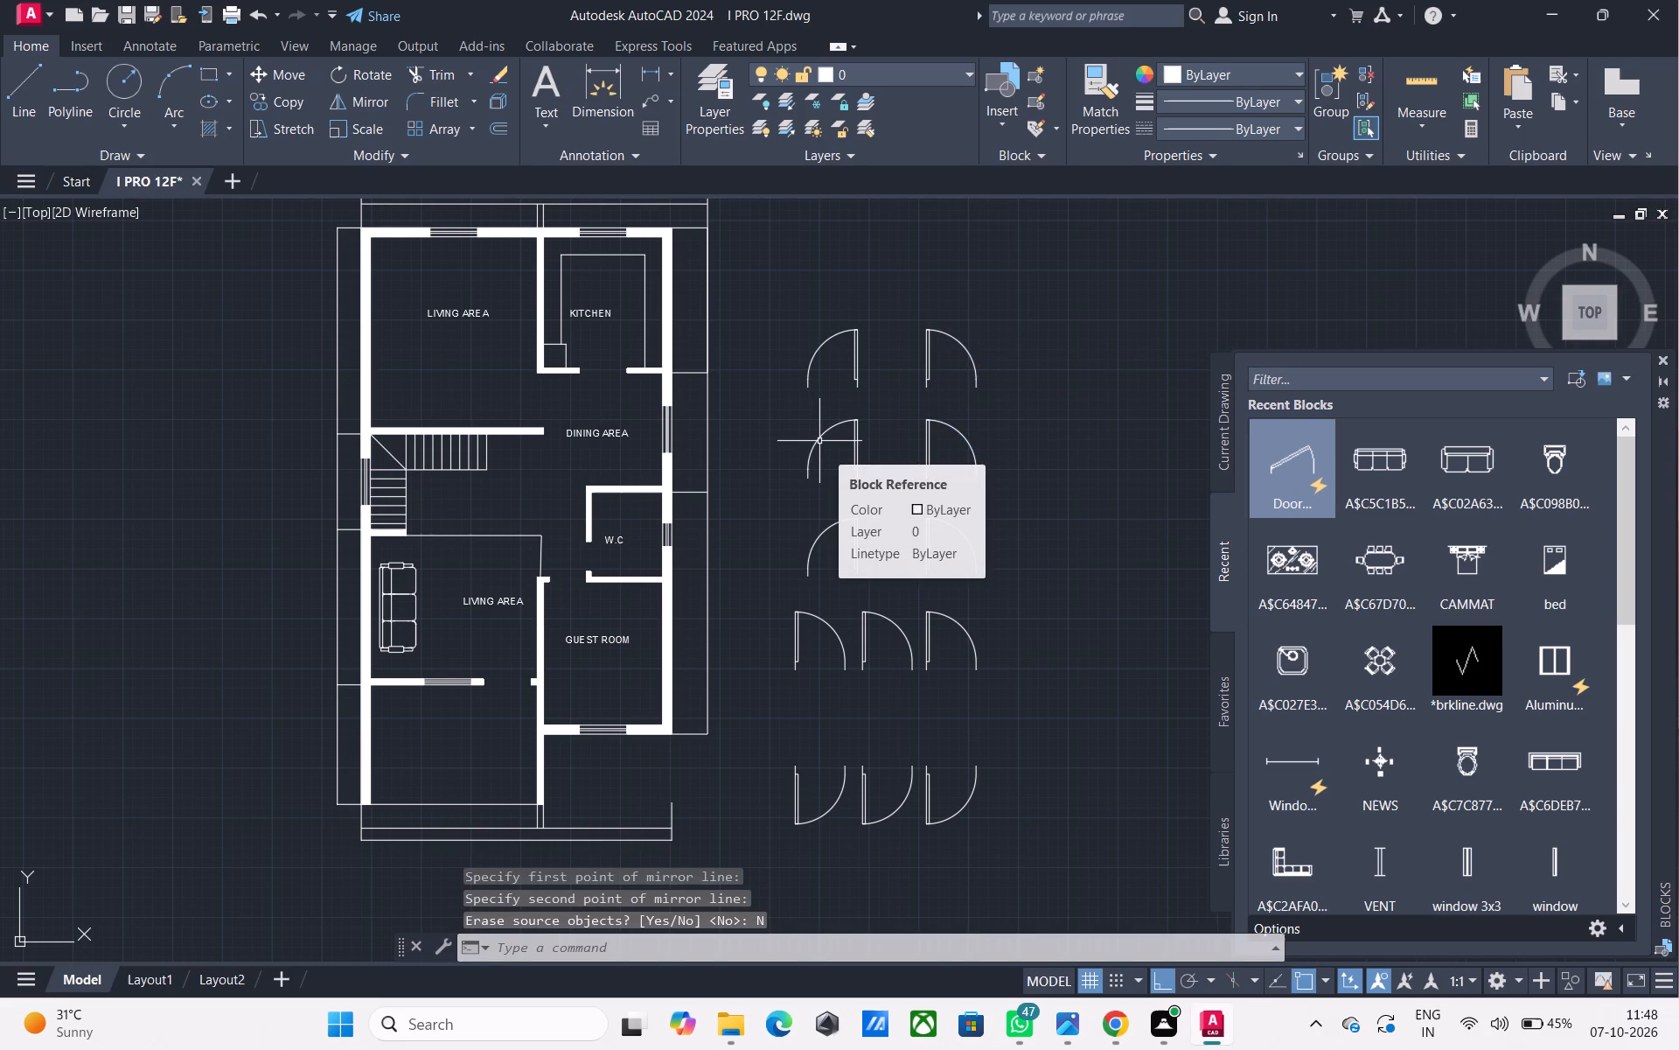
key(Escape)
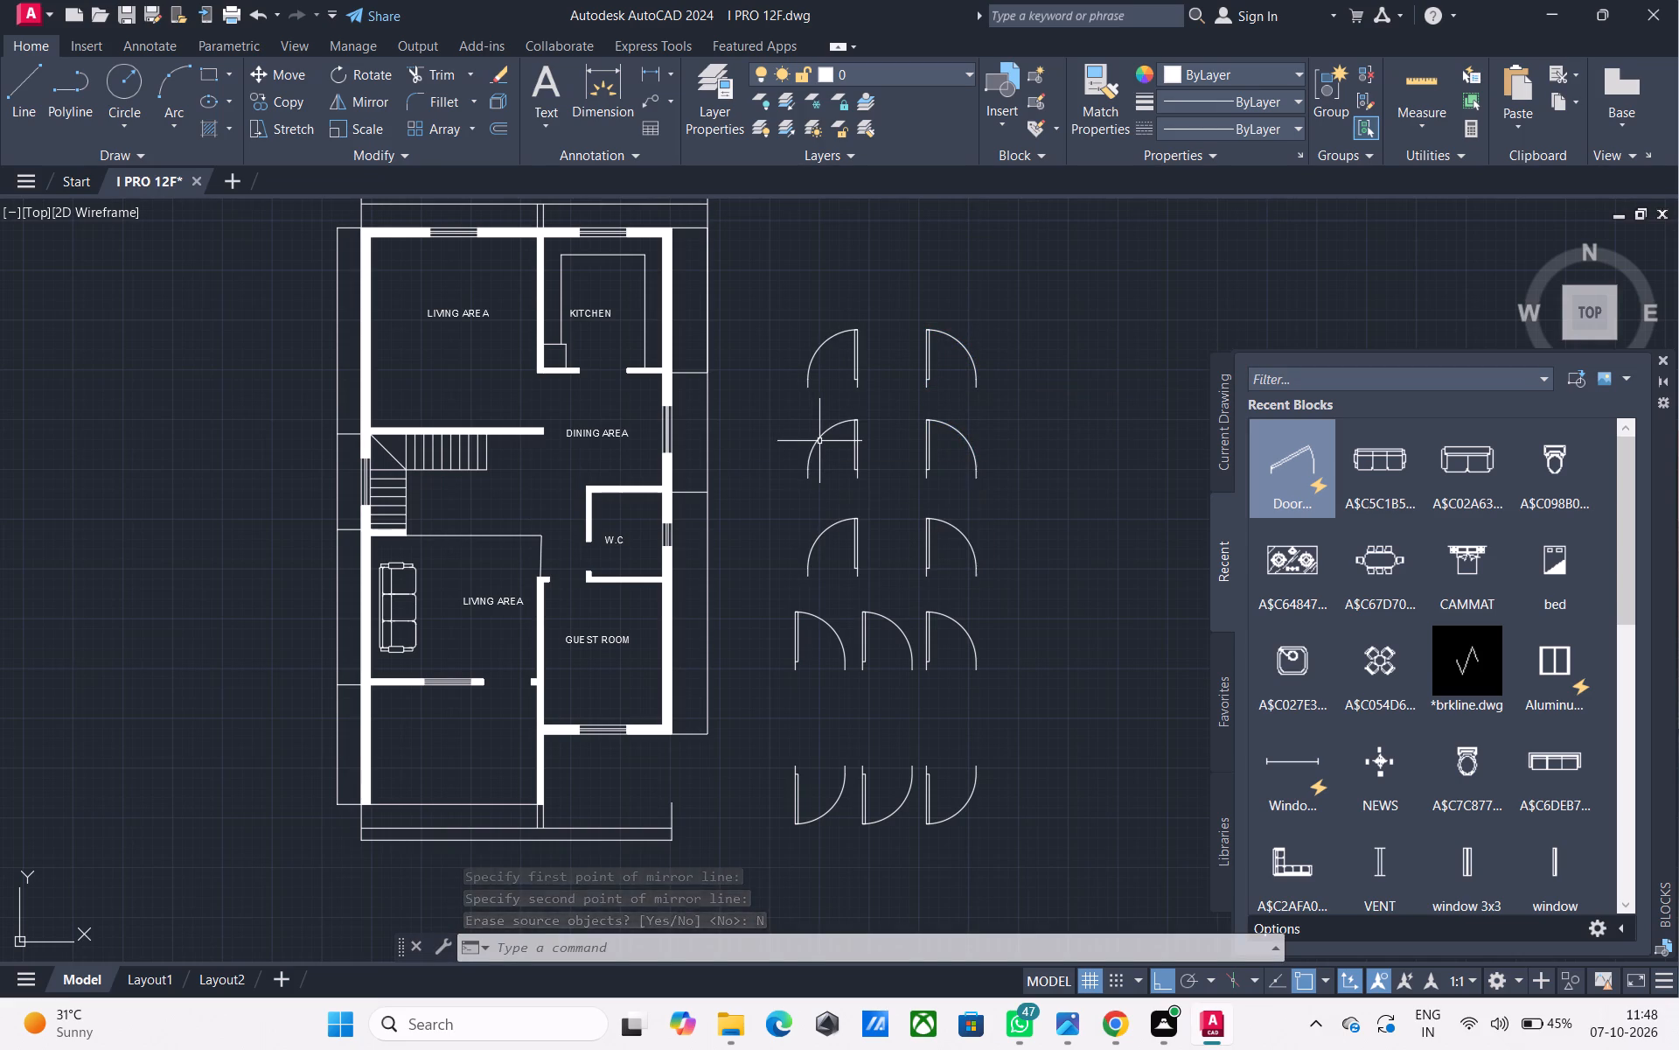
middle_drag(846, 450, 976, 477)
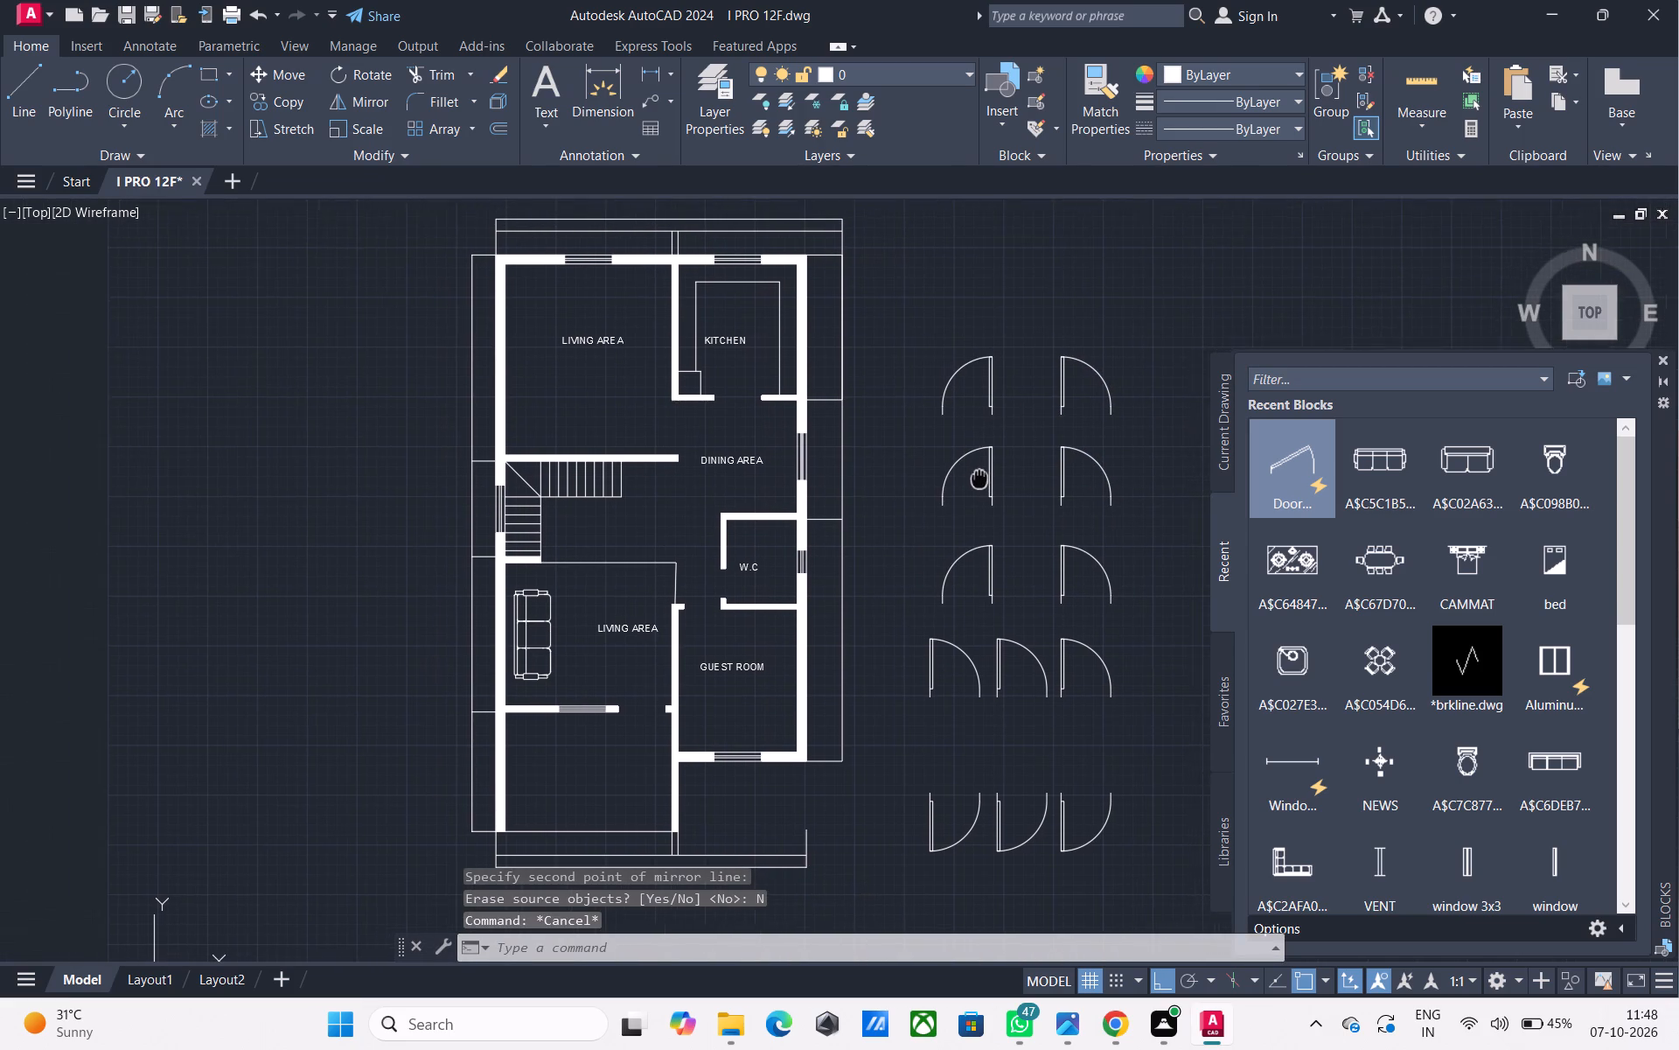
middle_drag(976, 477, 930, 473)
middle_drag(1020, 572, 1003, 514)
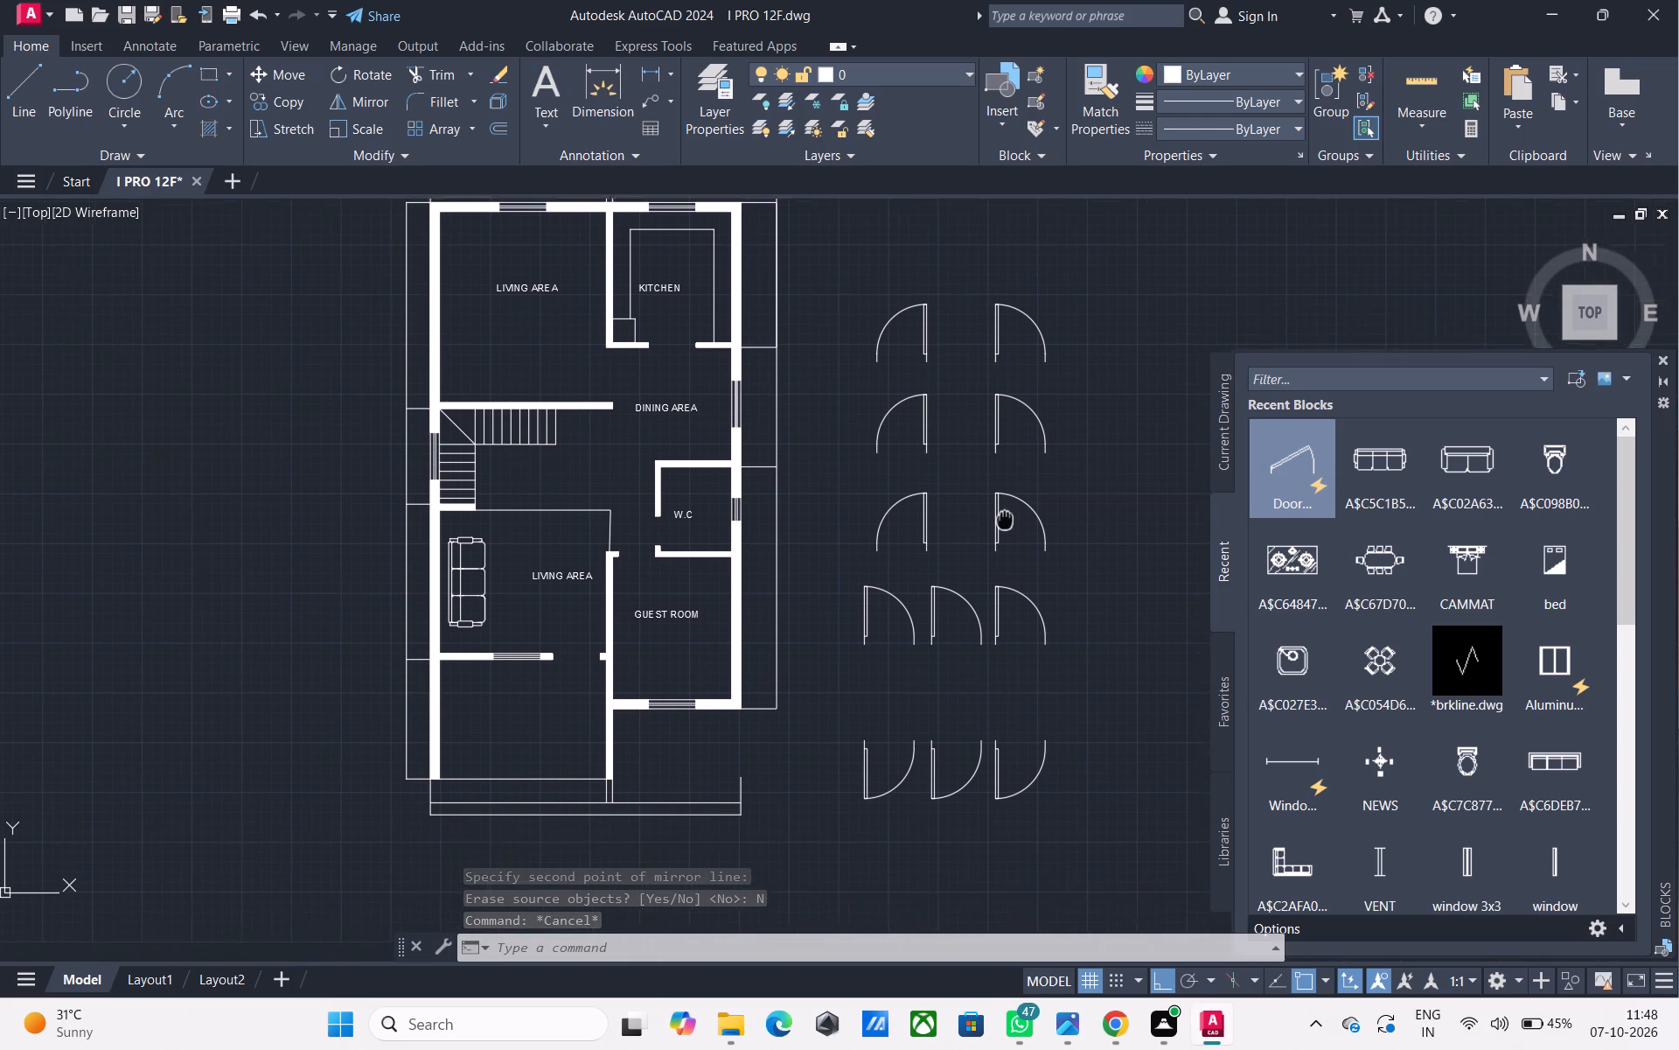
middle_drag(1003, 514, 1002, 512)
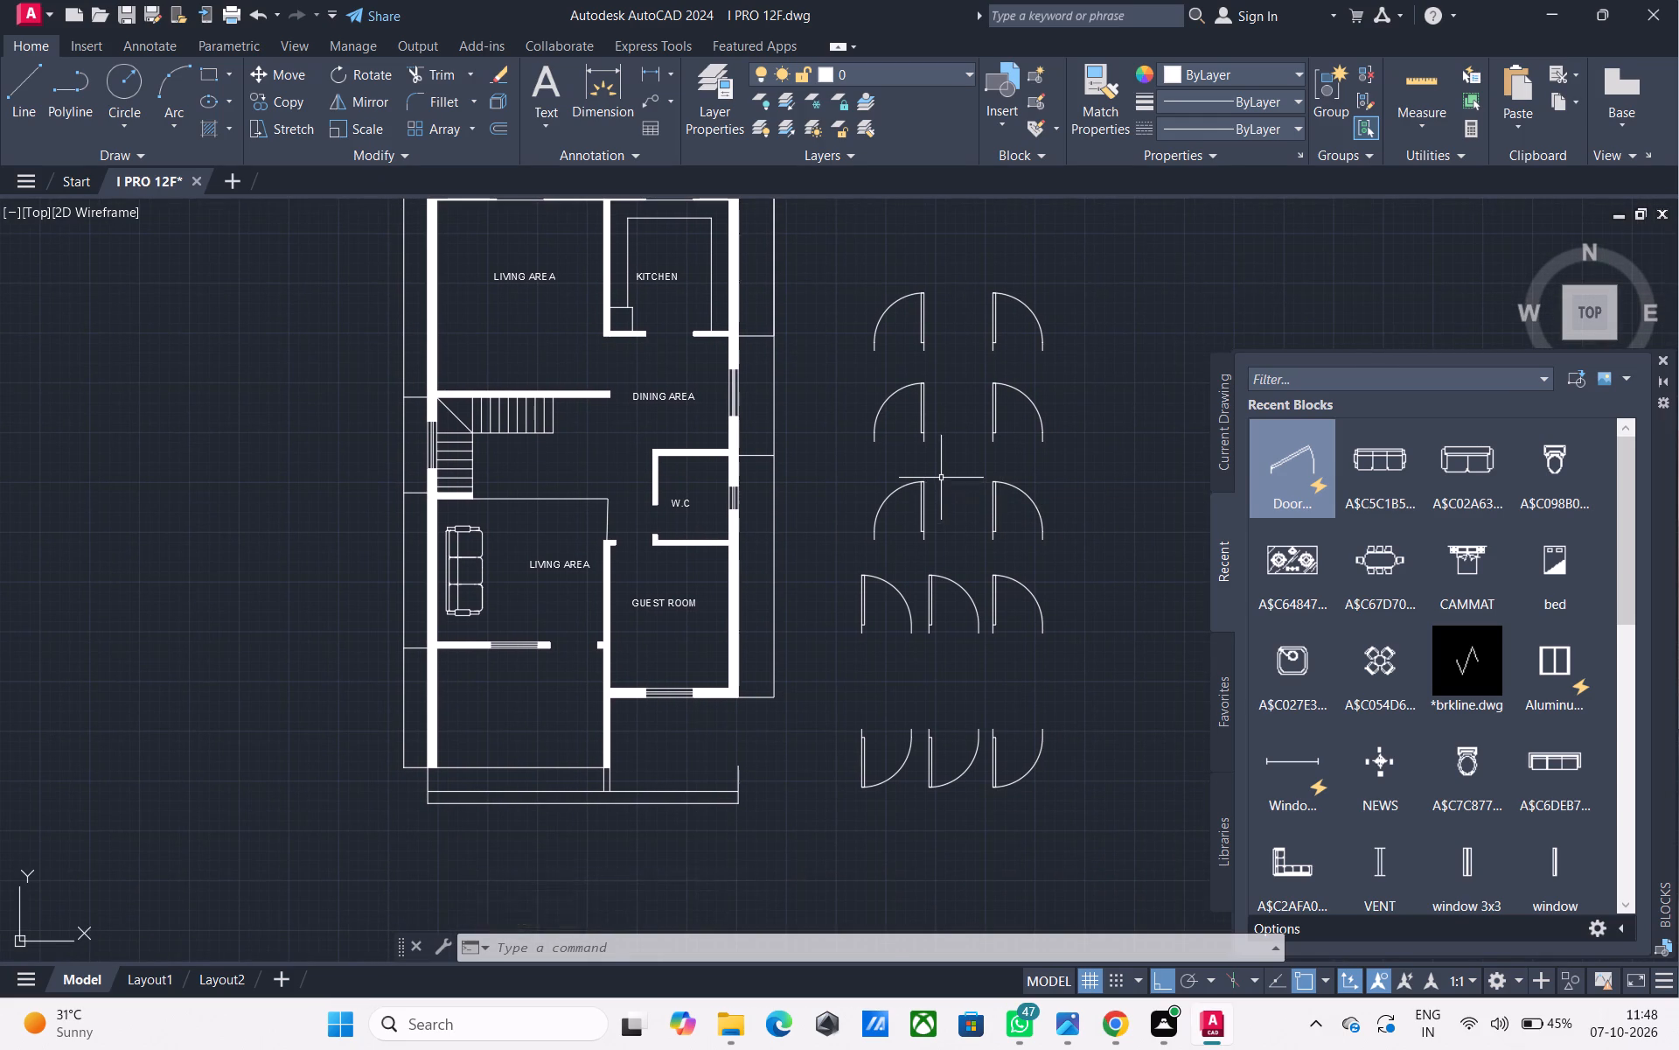
Move the middle door of the left-swinging column into the opening beside the window in the lower living area's bottom wall.
click(936, 464)
click(905, 427)
key(m)
key(space)
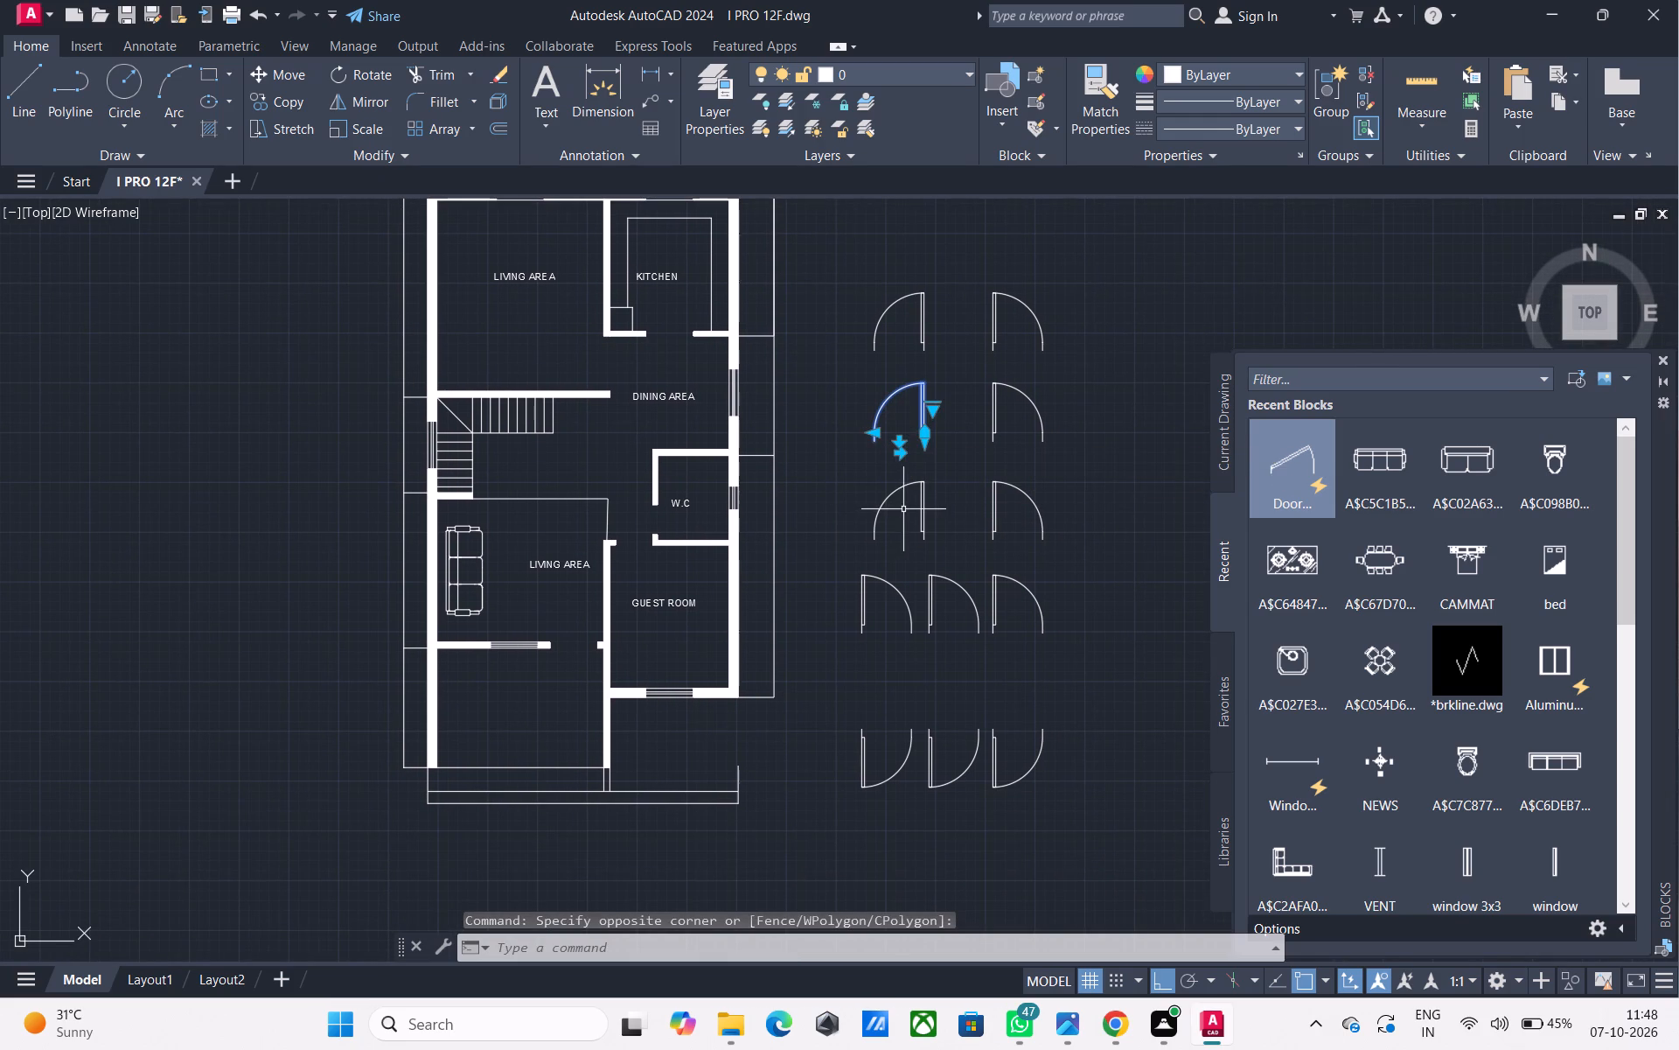
scroll(923, 452, up, 1)
click(928, 439)
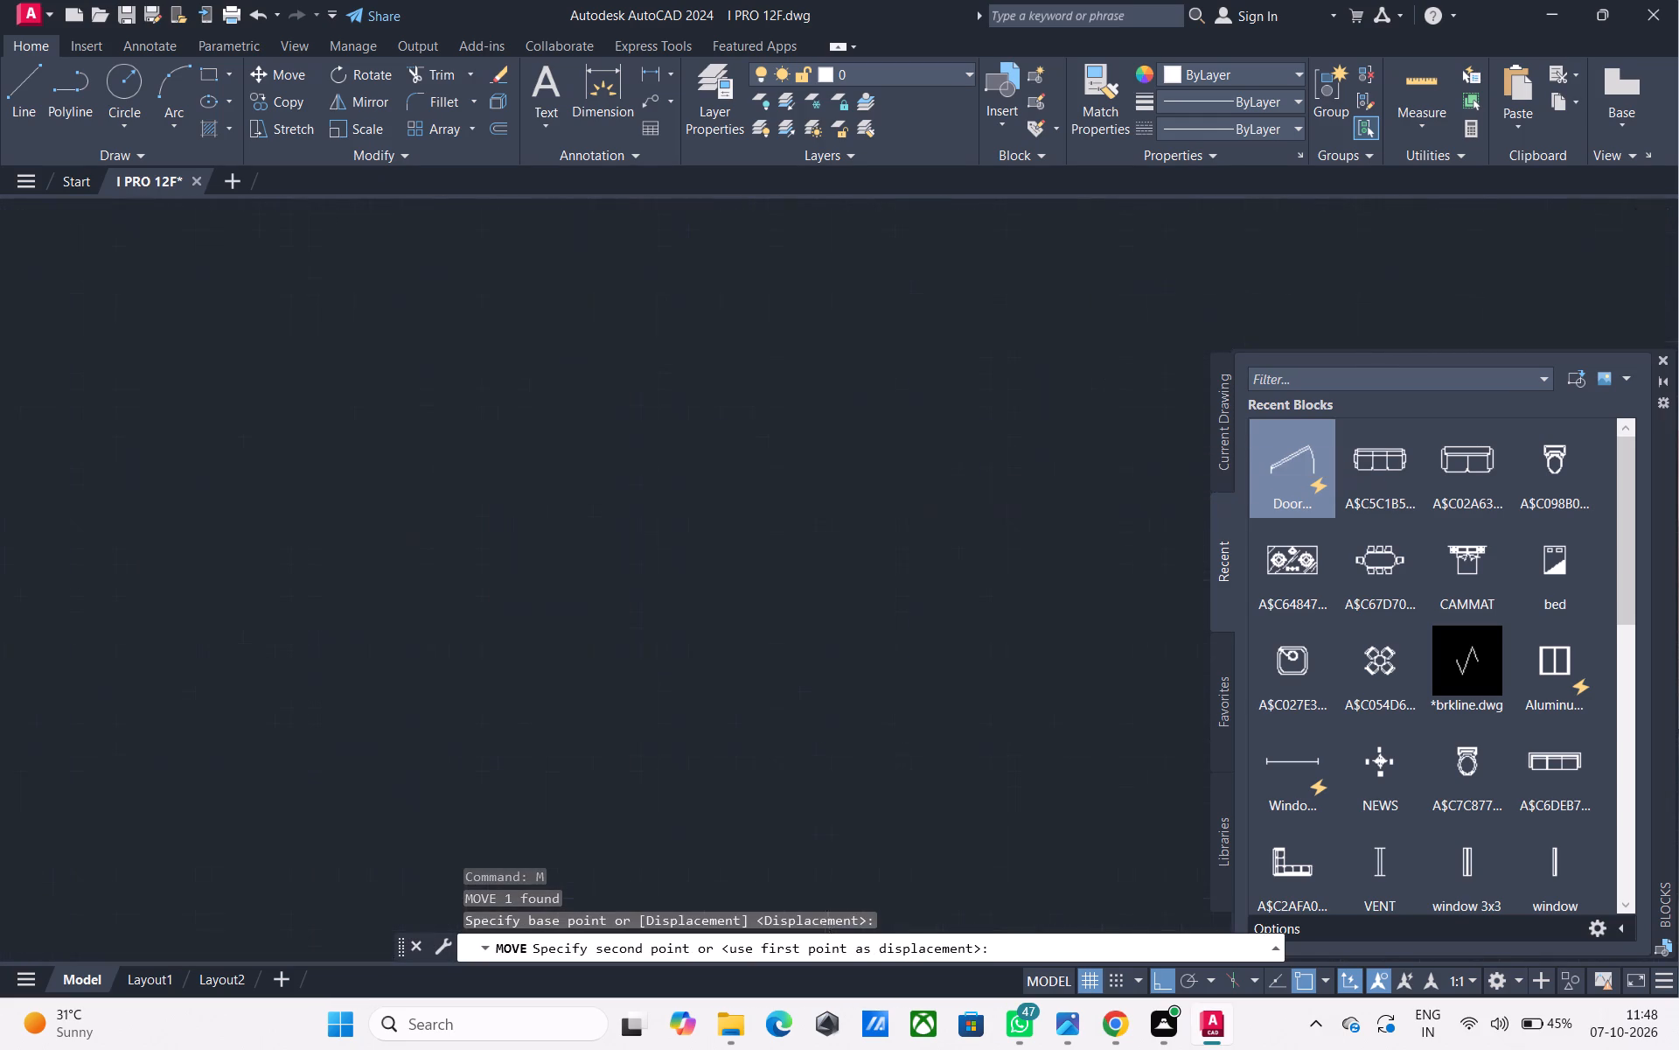
middle_drag(567, 671, 722, 524)
scroll(554, 623, up, 3)
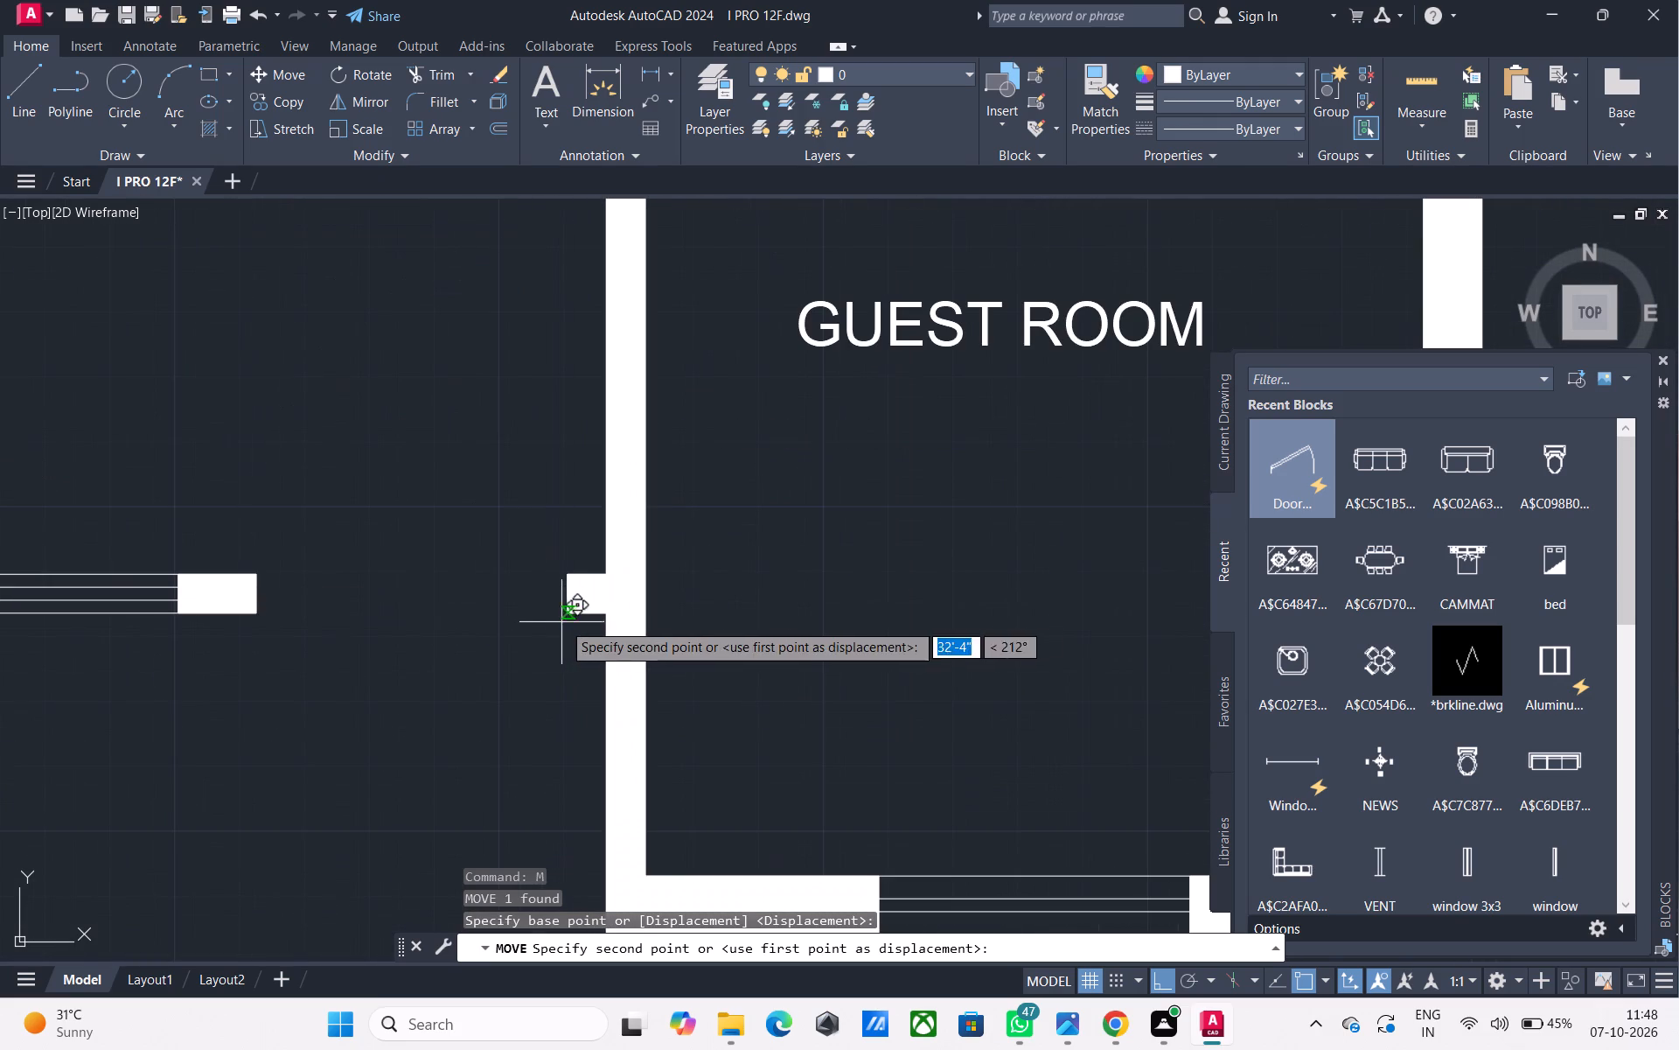
click(564, 608)
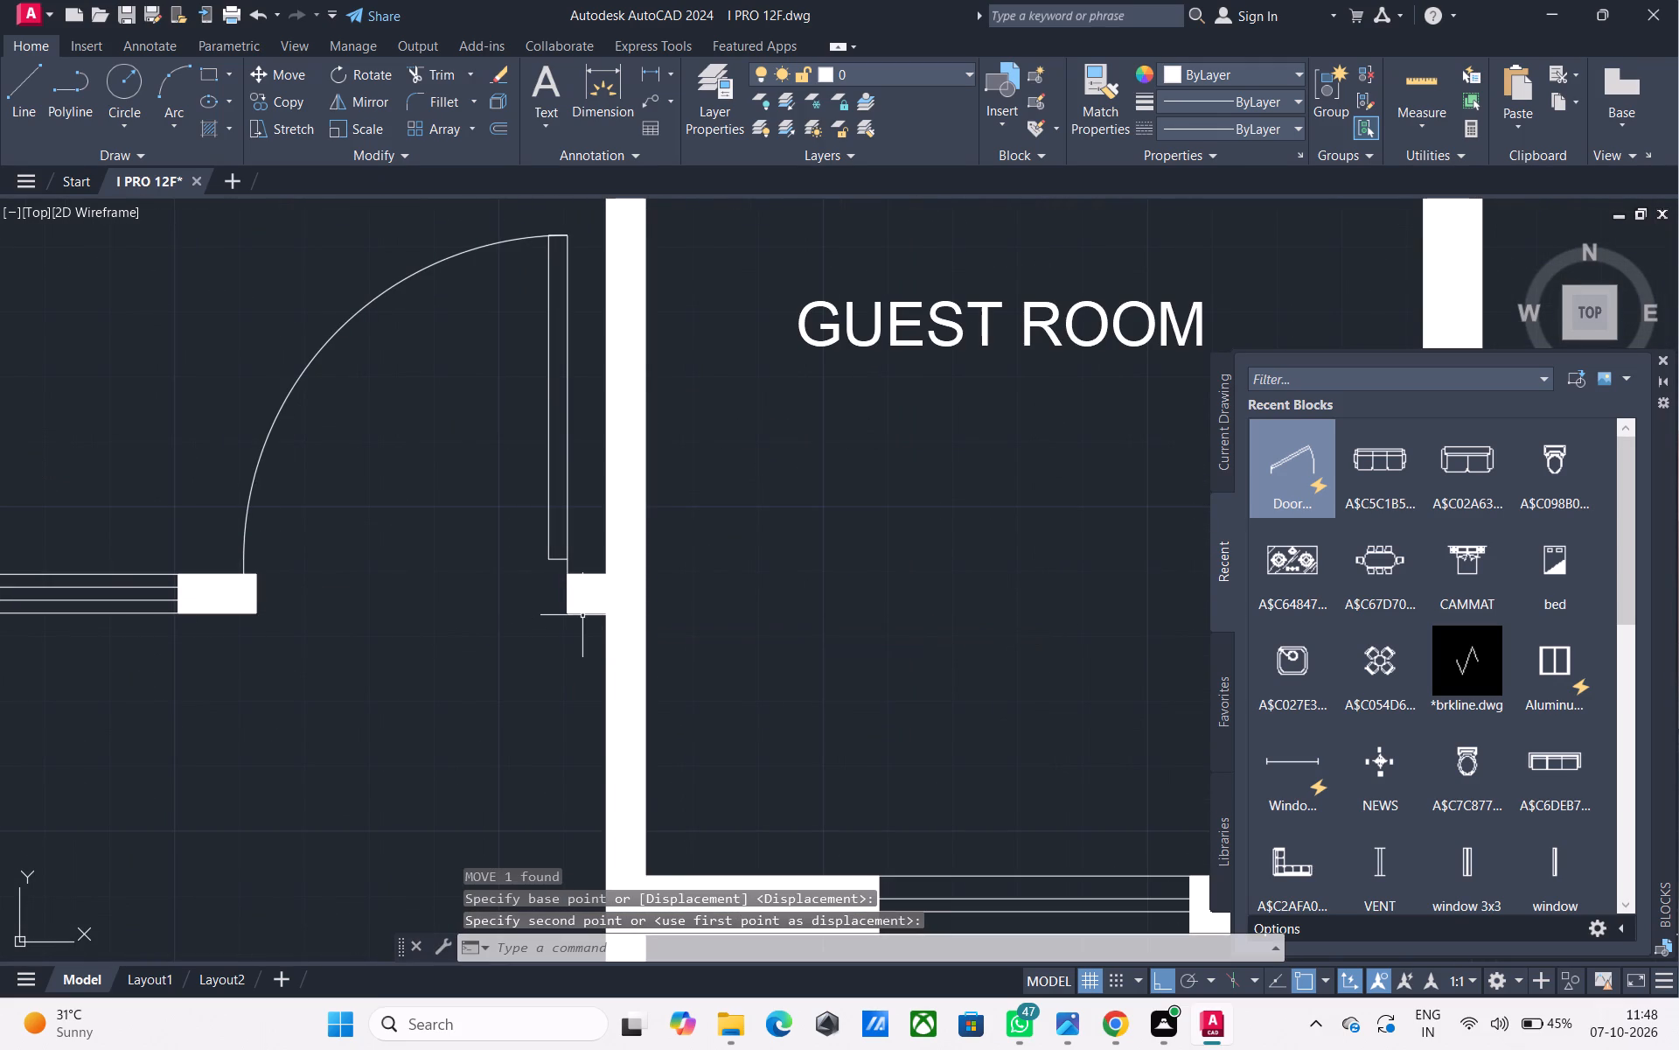
Move the leftmost door of the downward-mirrored row to the left jamb of the guest room's top opening.
scroll(582, 615, down, 2)
middle_drag(985, 618, 578, 601)
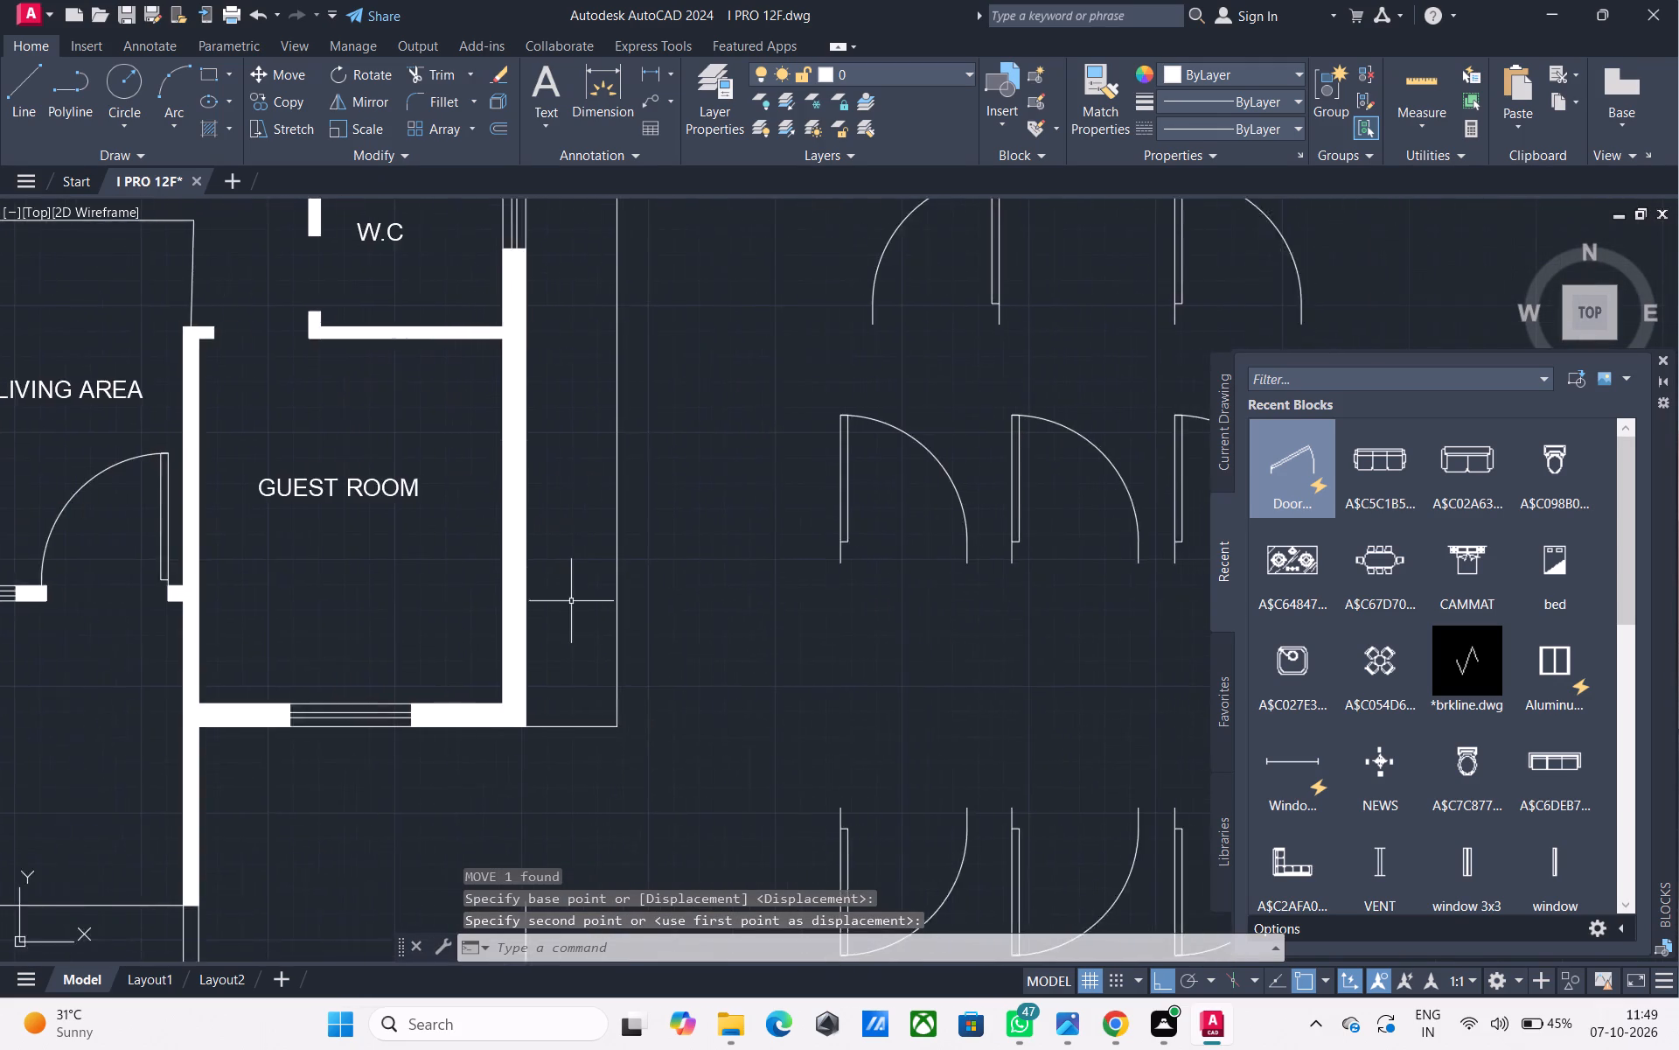
scroll(569, 599, down, 2)
middle_drag(619, 606, 670, 537)
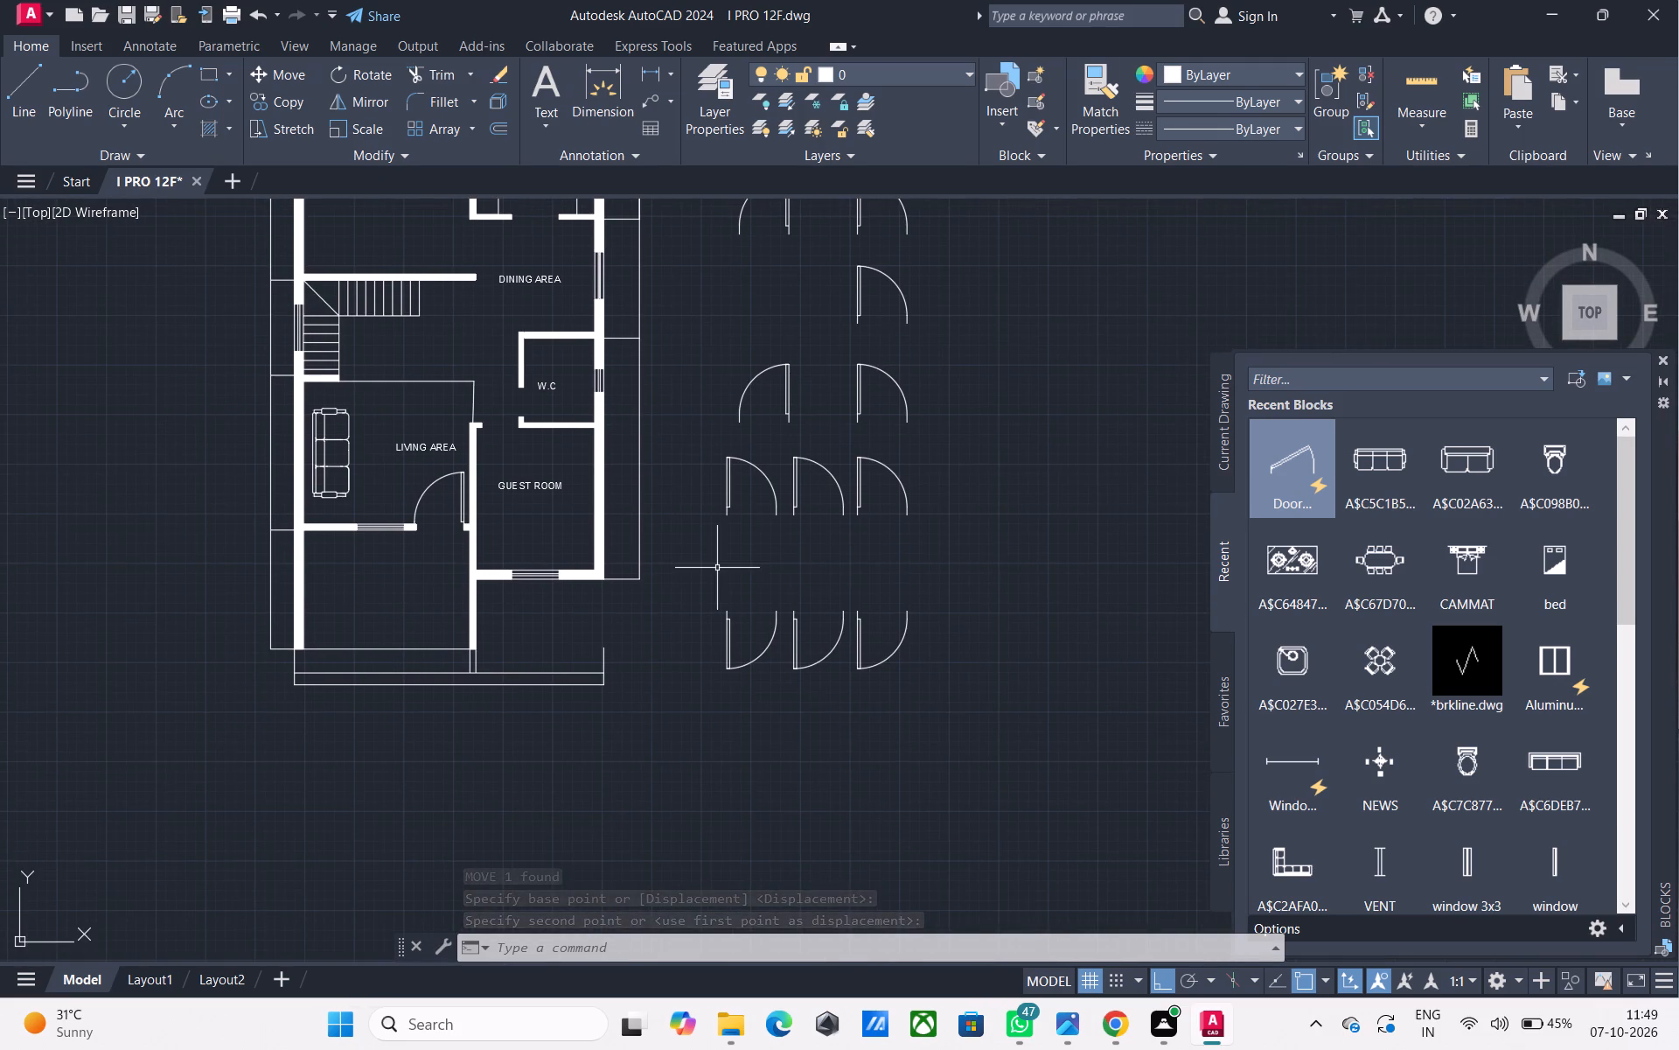
click(752, 636)
click(721, 612)
key(m)
key(space)
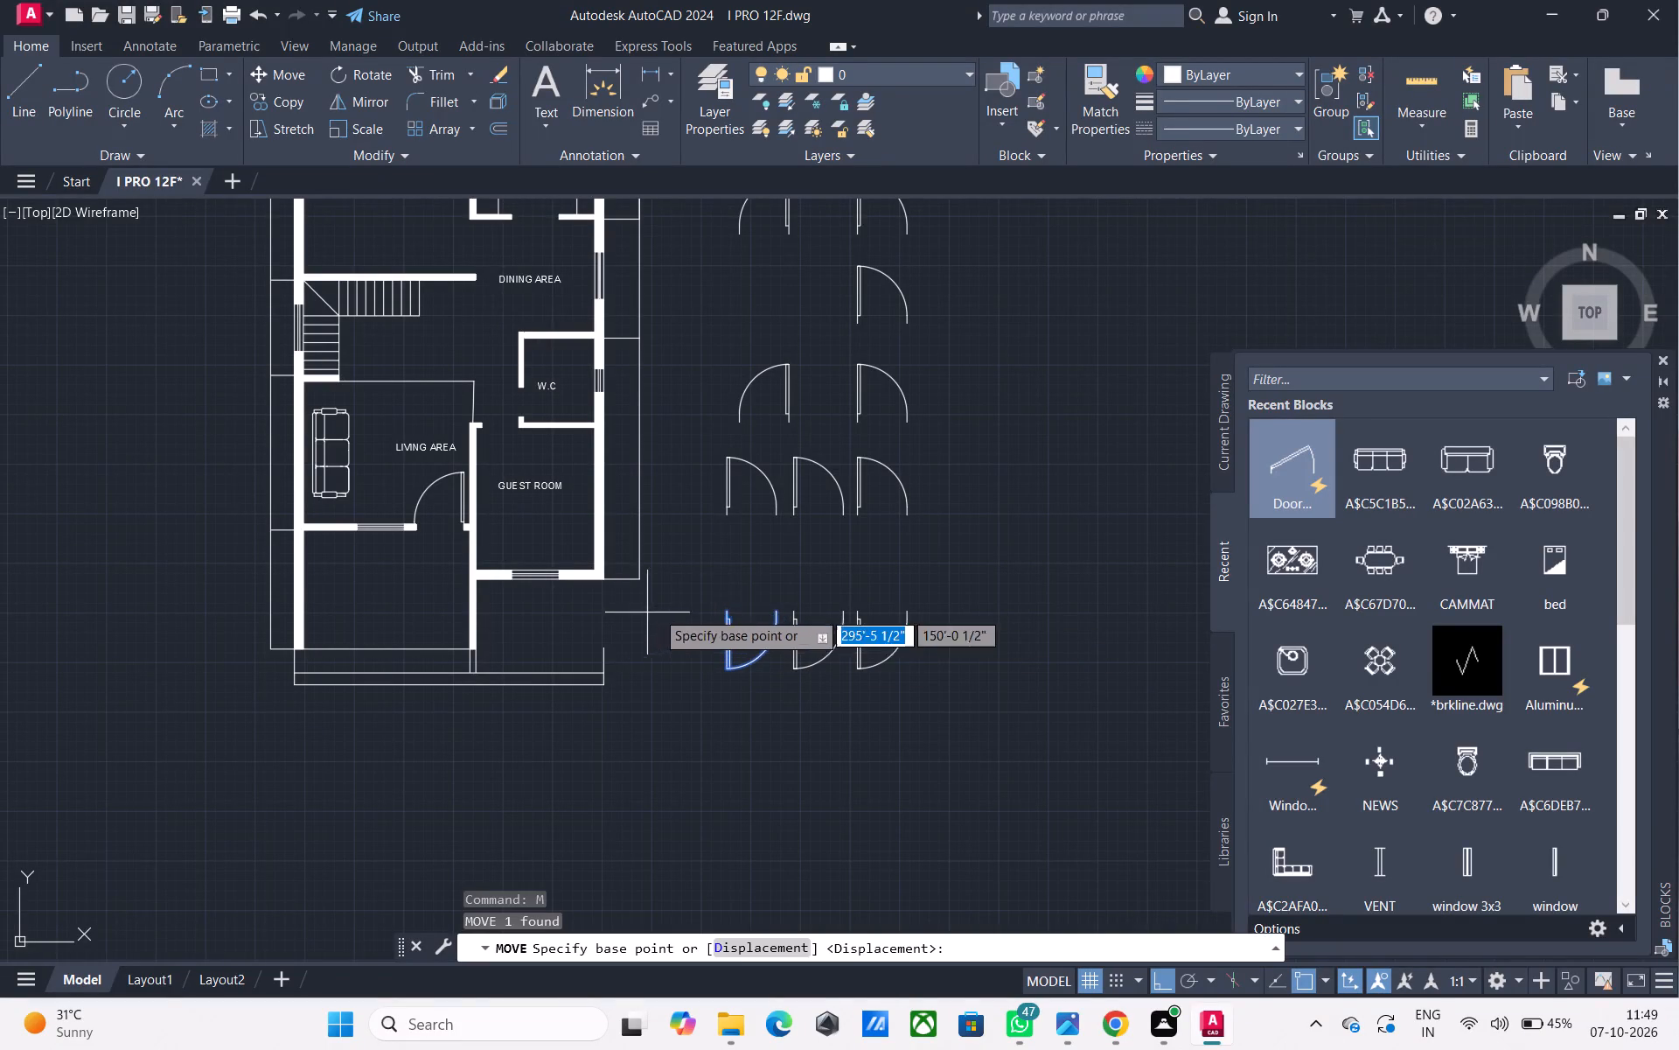
click(725, 611)
scroll(484, 430, up, 4)
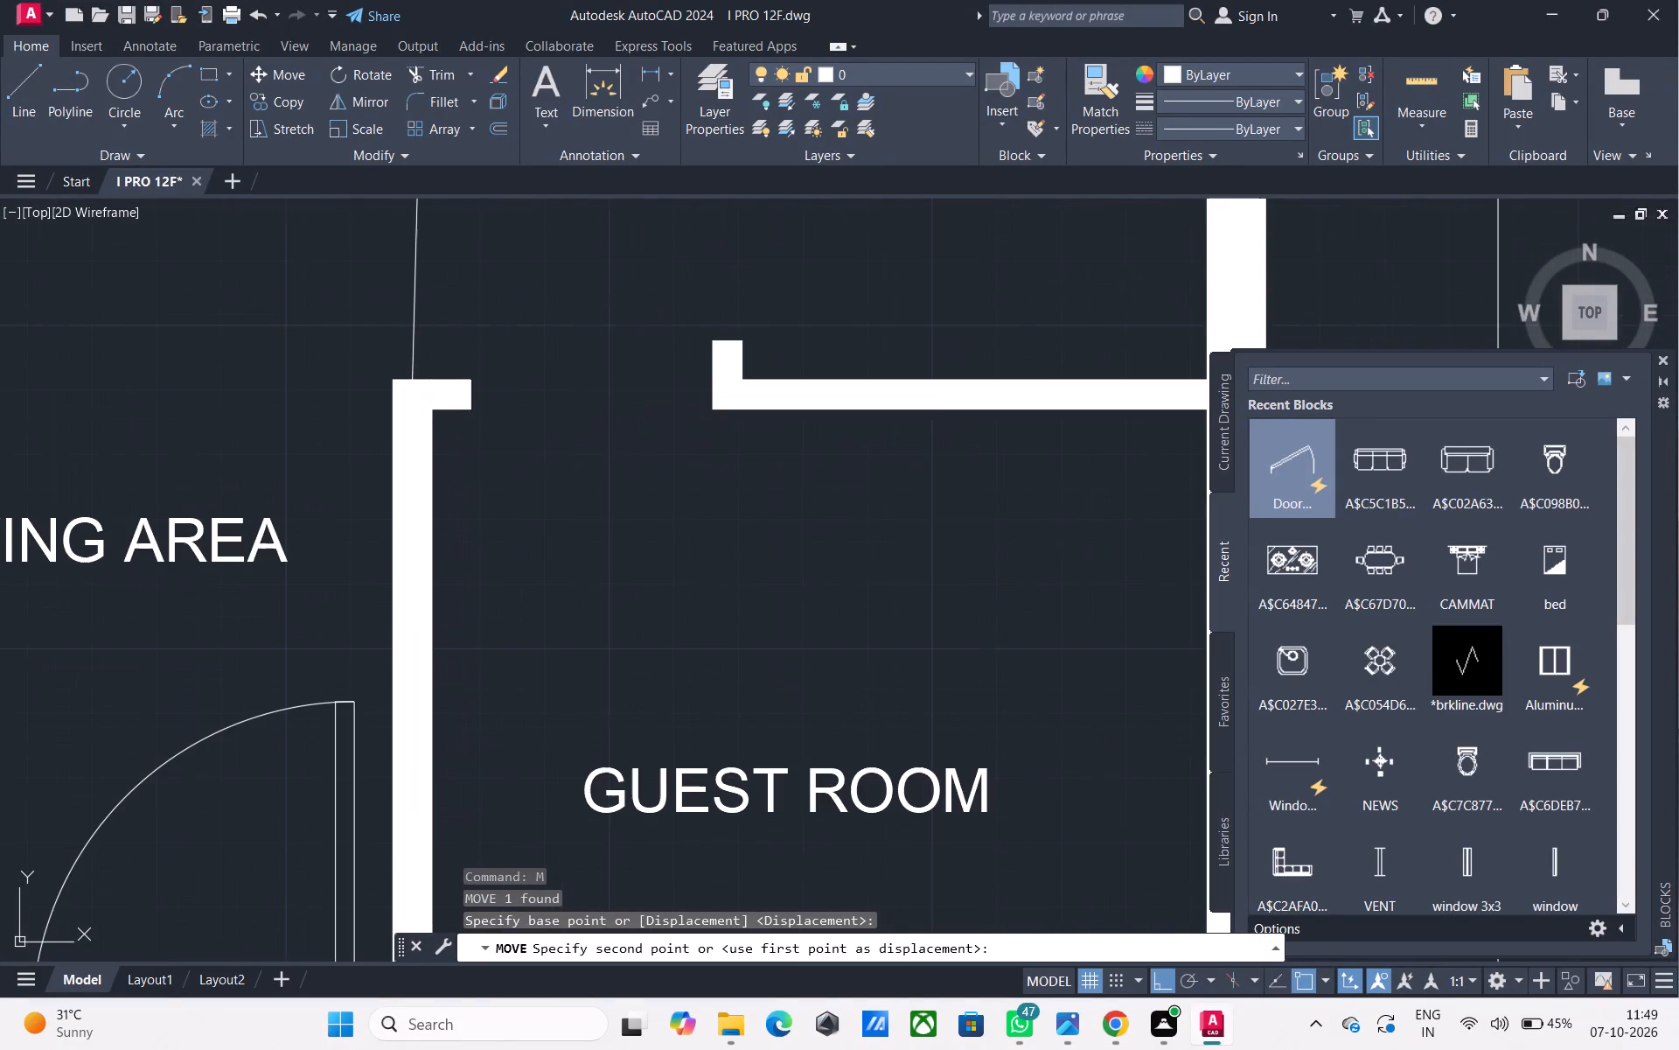
click(470, 375)
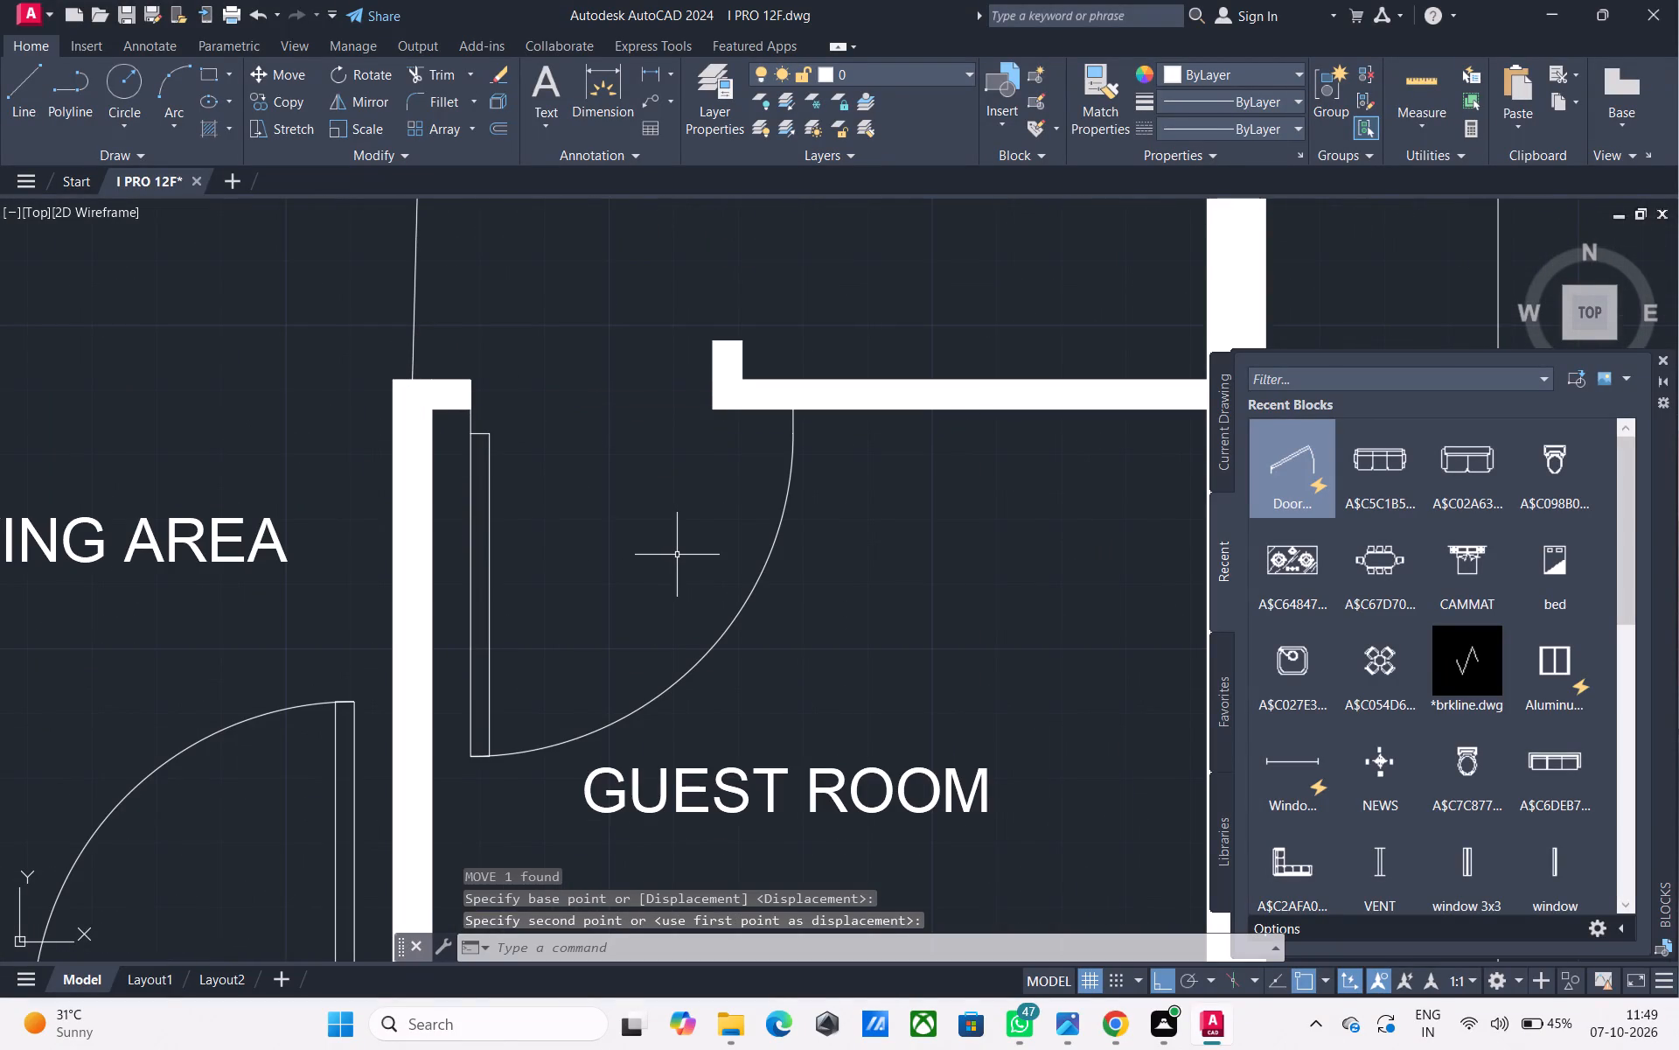
Rotate the topmost right-swinging door block a quarter turn clockwise so its leaf lies horizontal.
scroll(787, 577, down, 4)
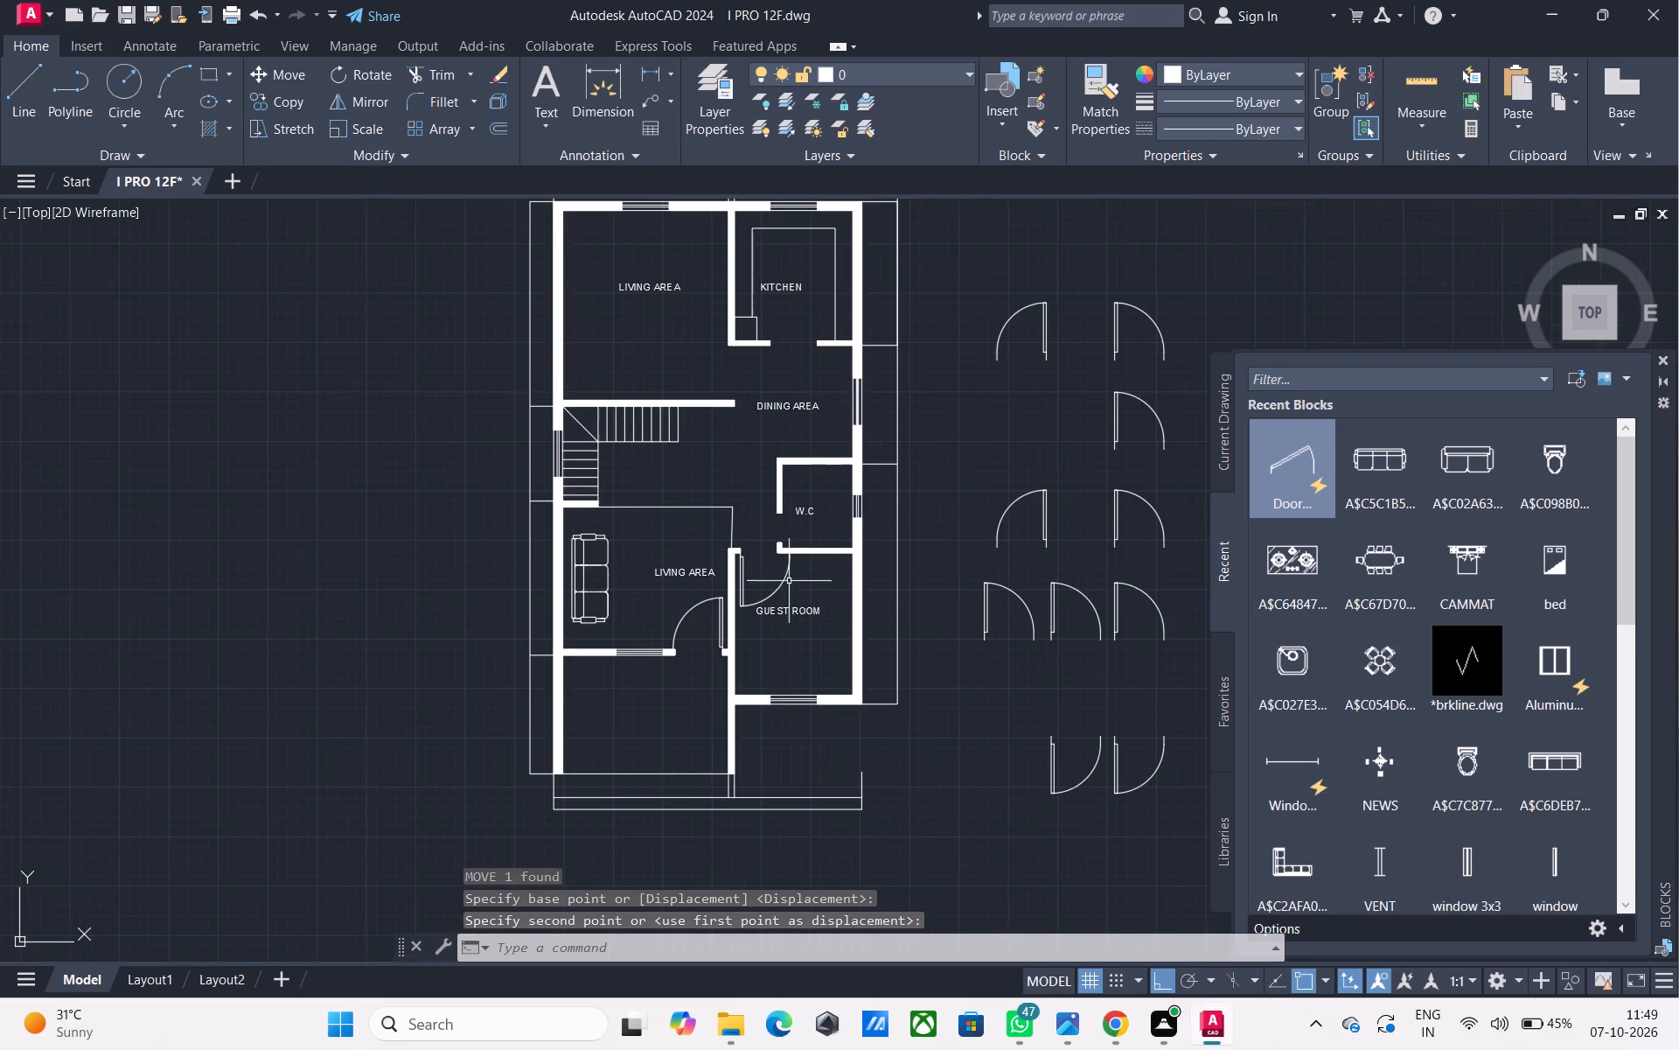
middle_drag(805, 584, 678, 562)
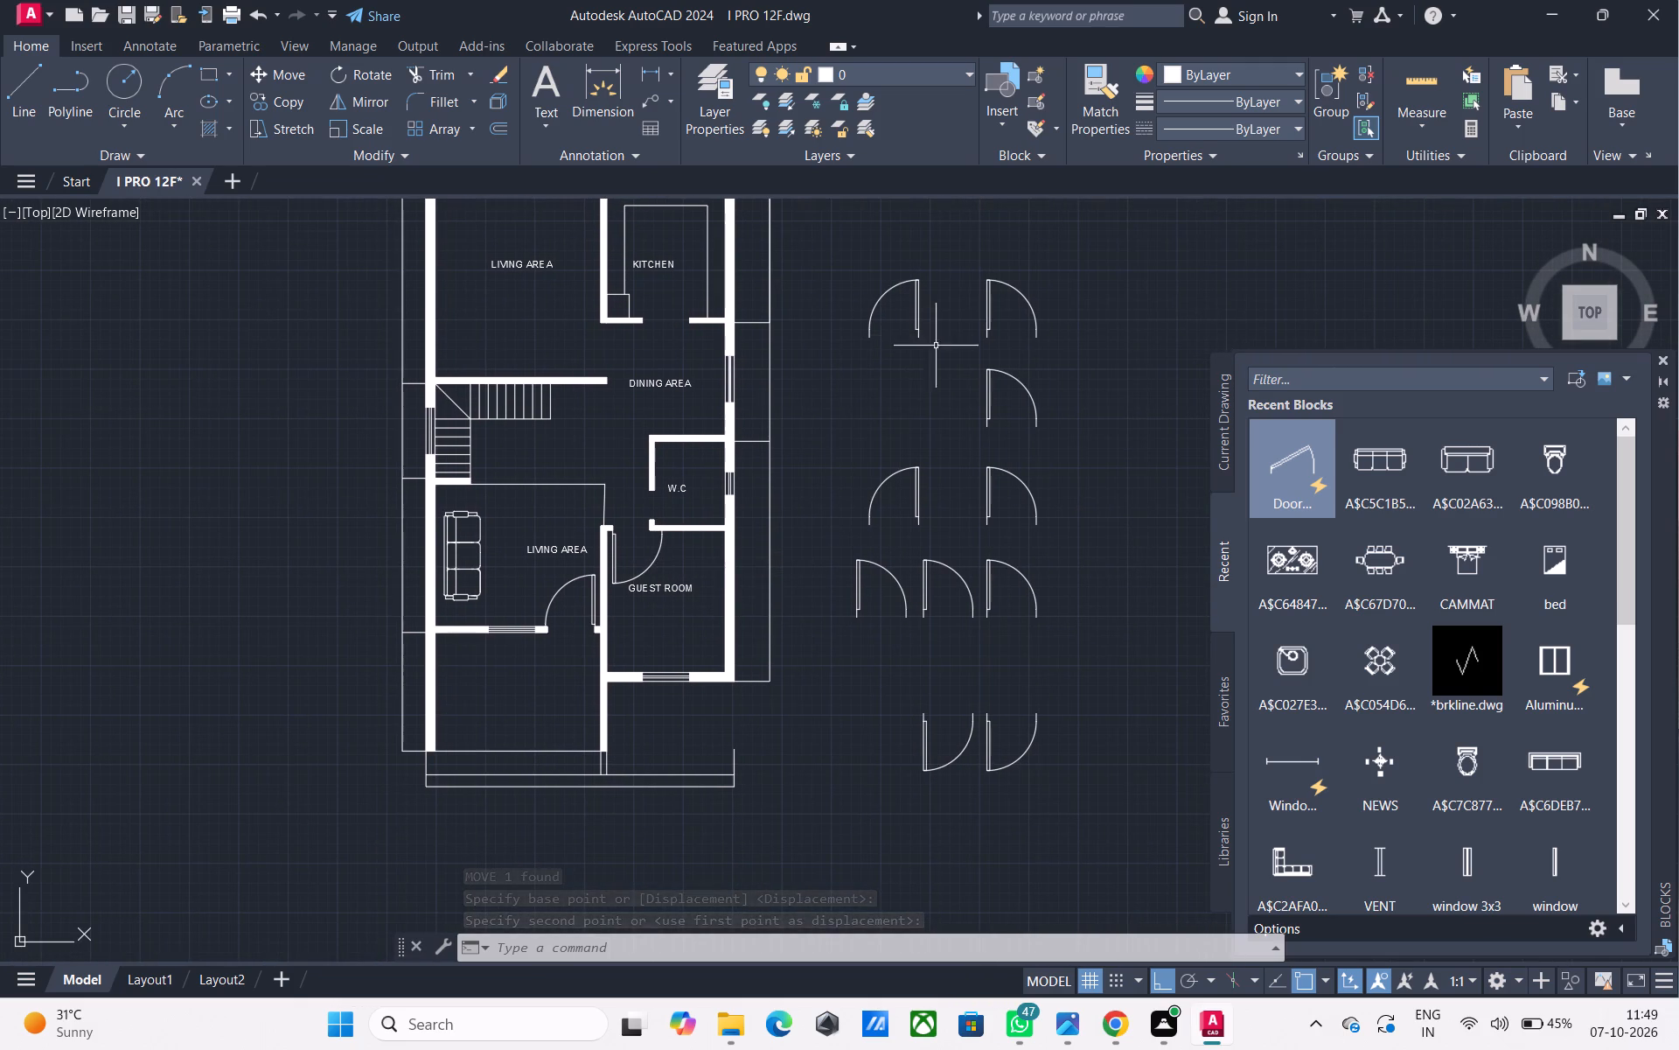
click(1034, 339)
key(r)
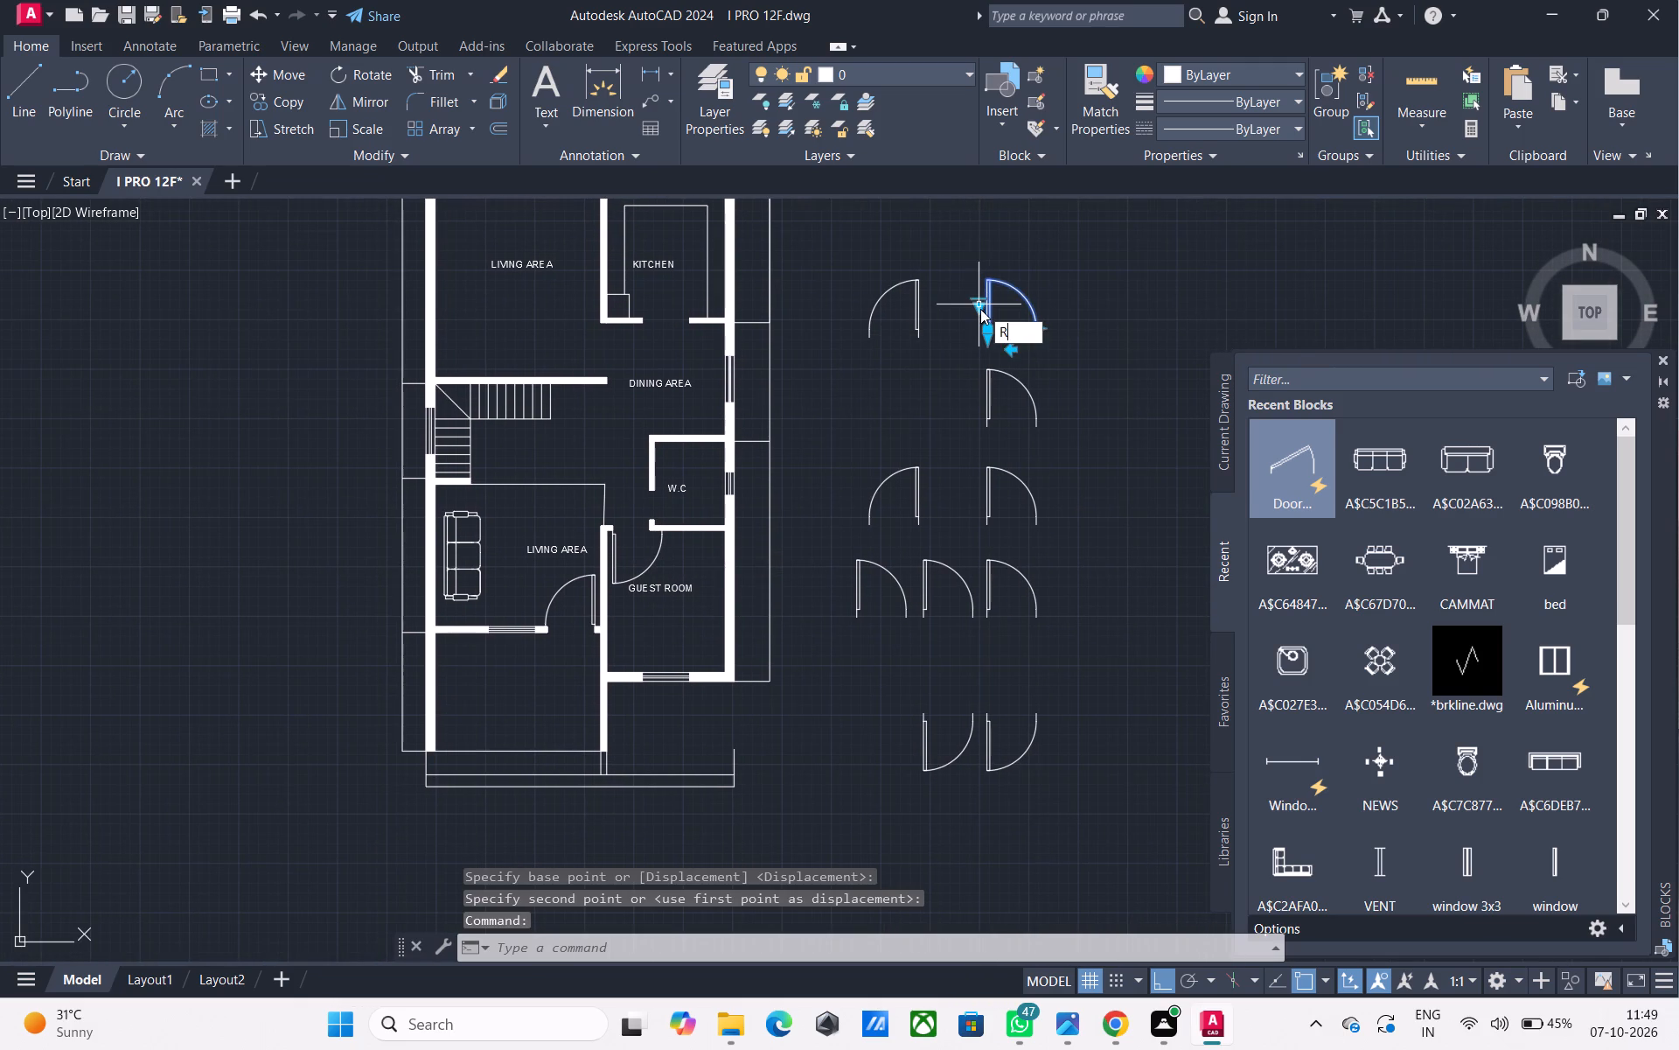
key(o)
key(space)
click(1041, 389)
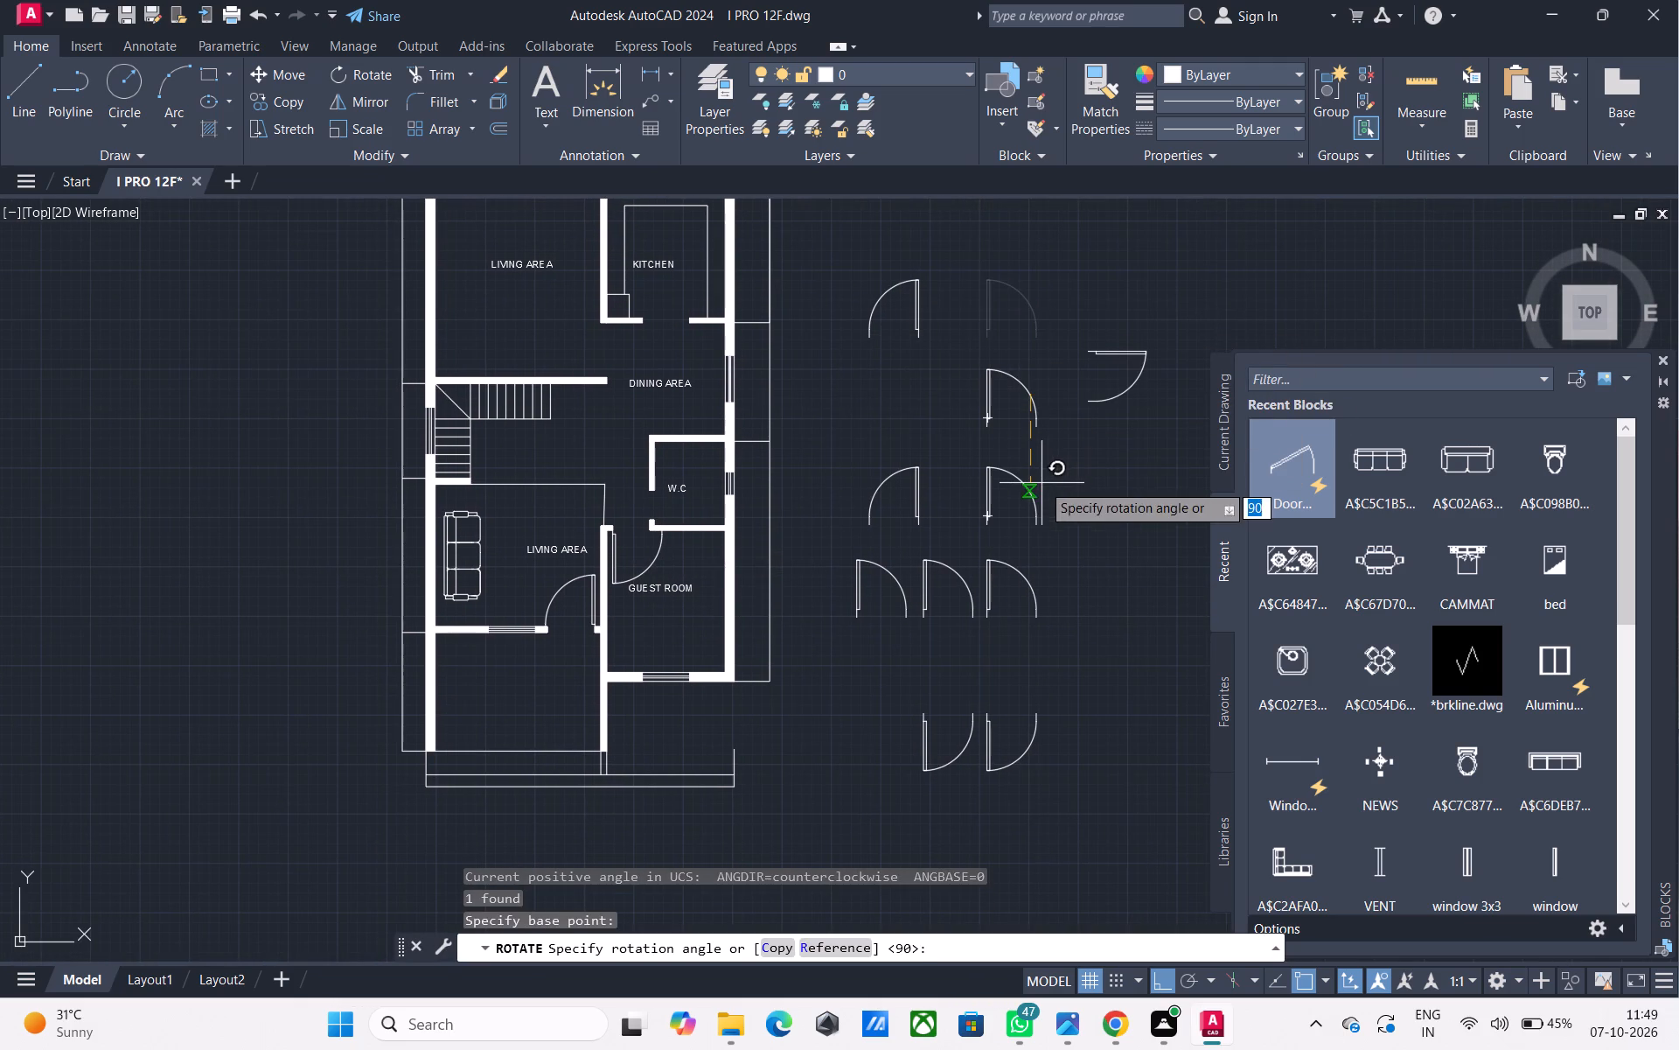
click(1042, 483)
Mirror the rotated door upward across a horizontal line along its leaf, keeping the original.
click(1135, 423)
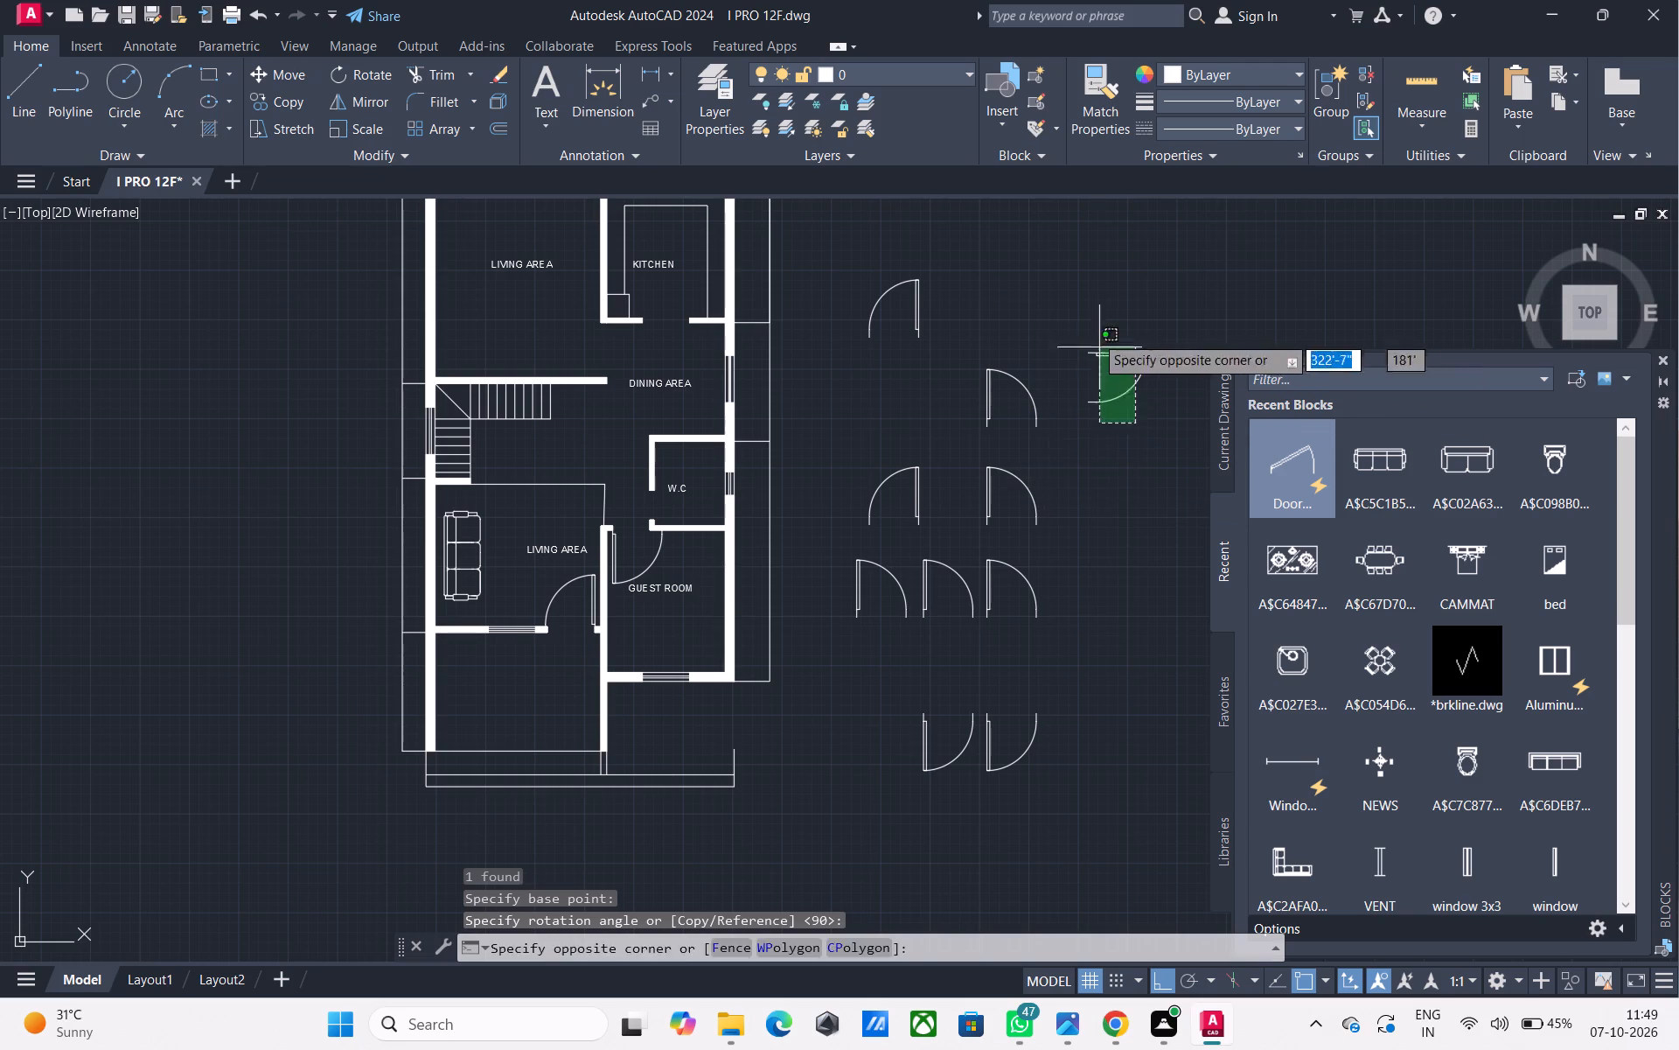
click(1093, 332)
text(MI)
key(space)
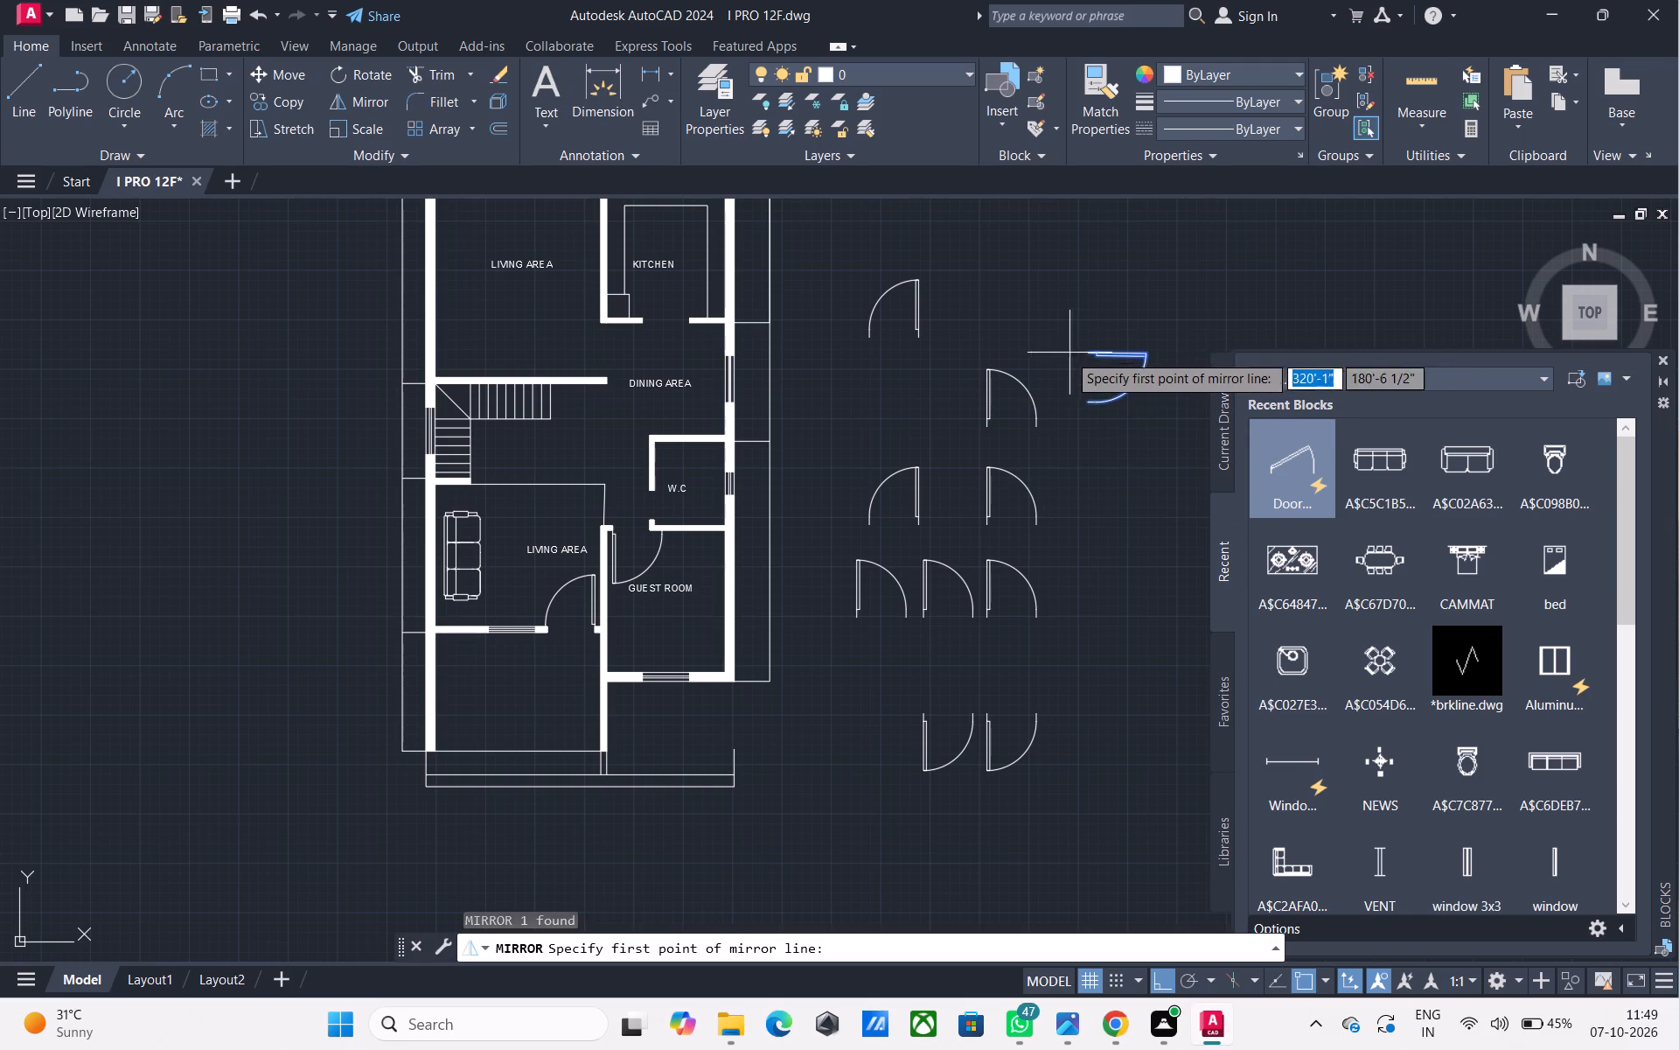
click(1066, 353)
click(1185, 323)
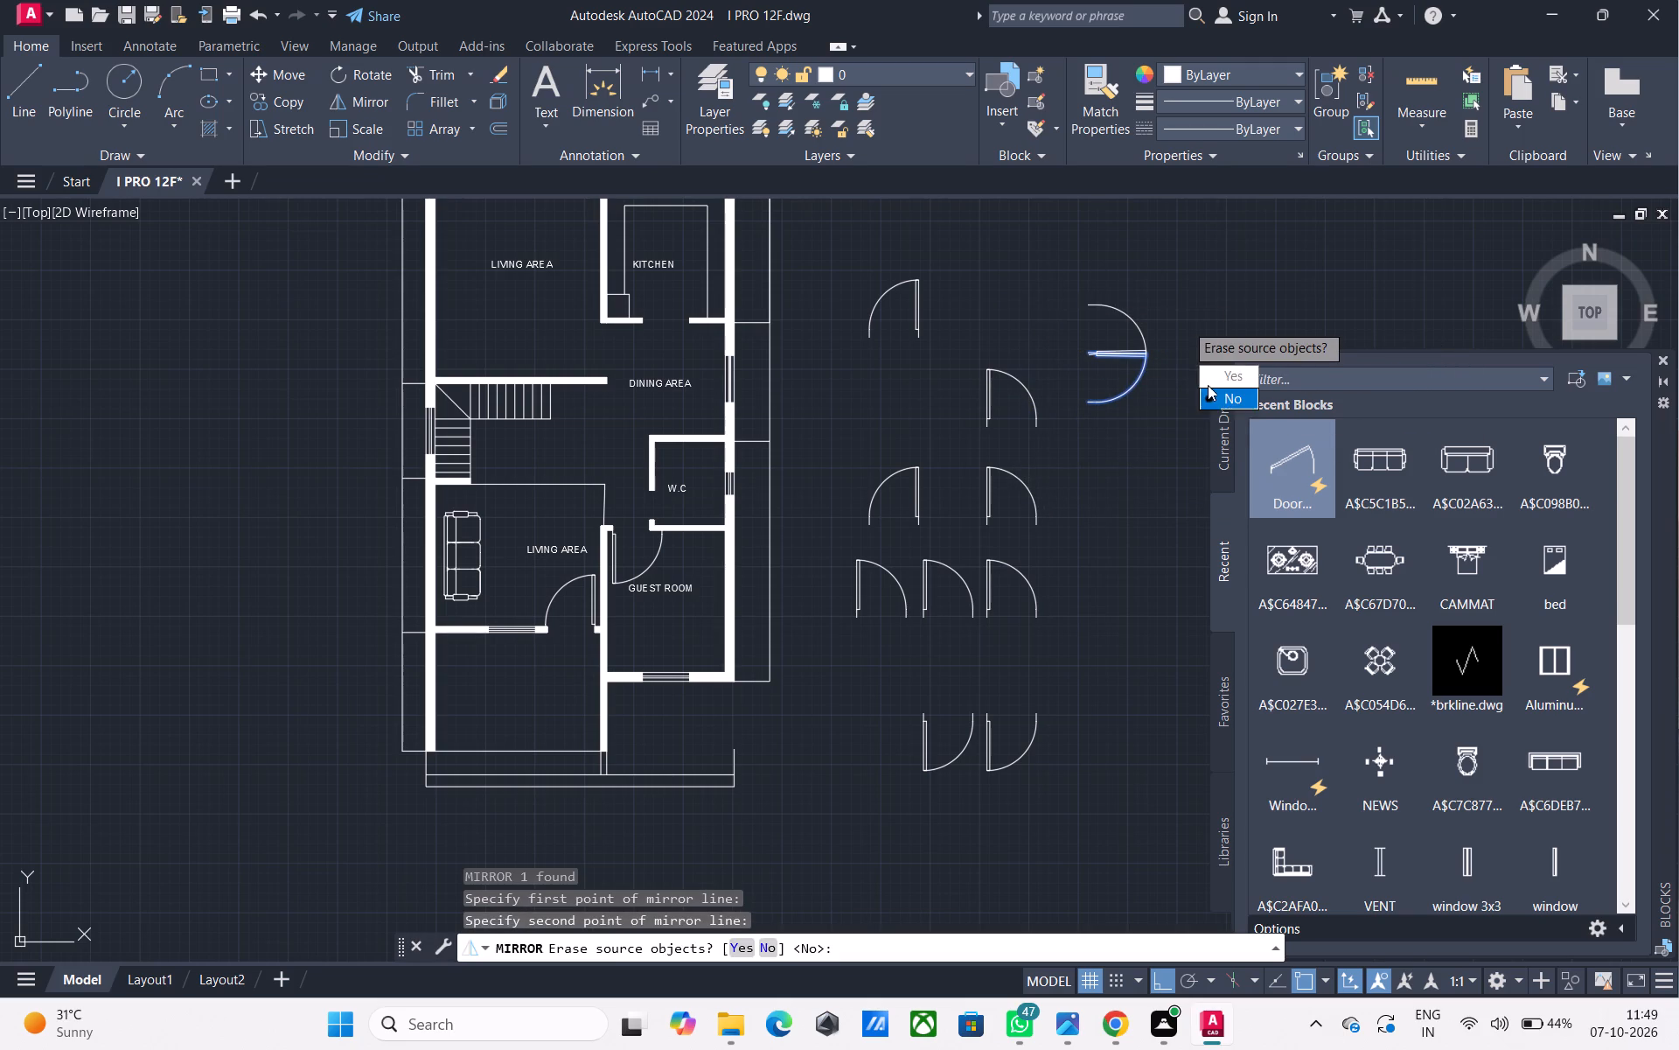
drag(1209, 393, 1185, 323)
Move the mirrored horizontal door straight up, clear of its original.
click(1123, 337)
click(1120, 291)
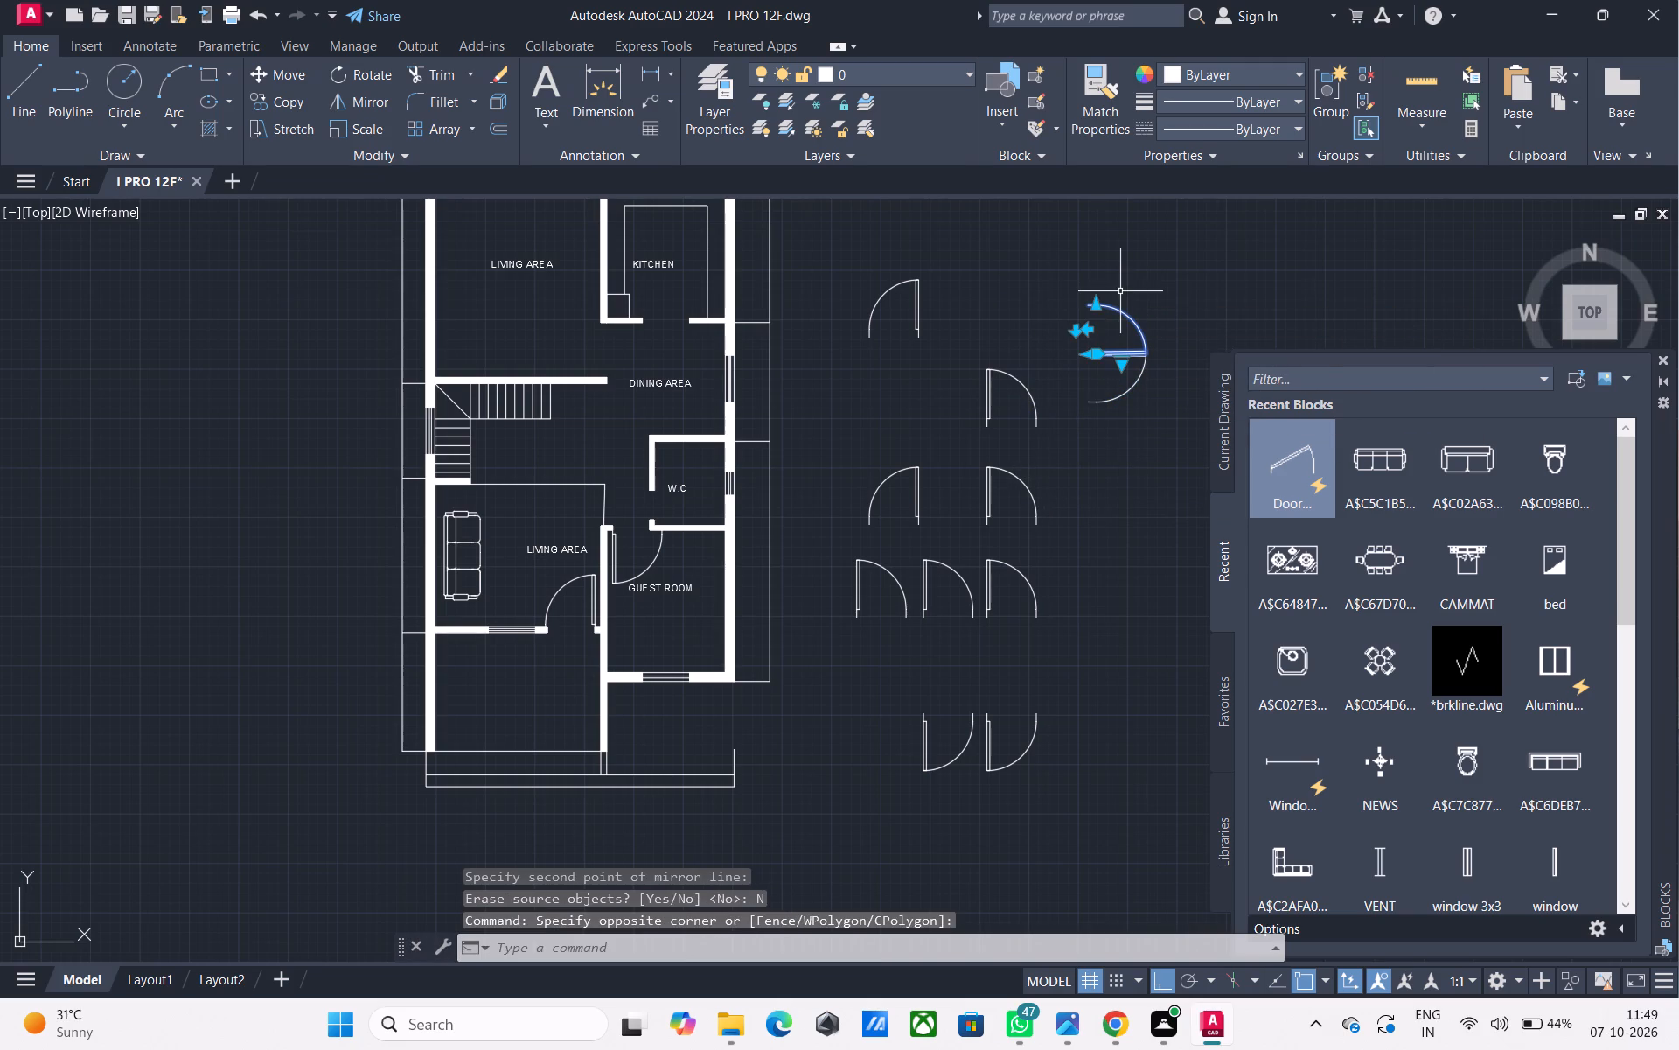
text(M)
key(space)
click(1107, 441)
click(1104, 394)
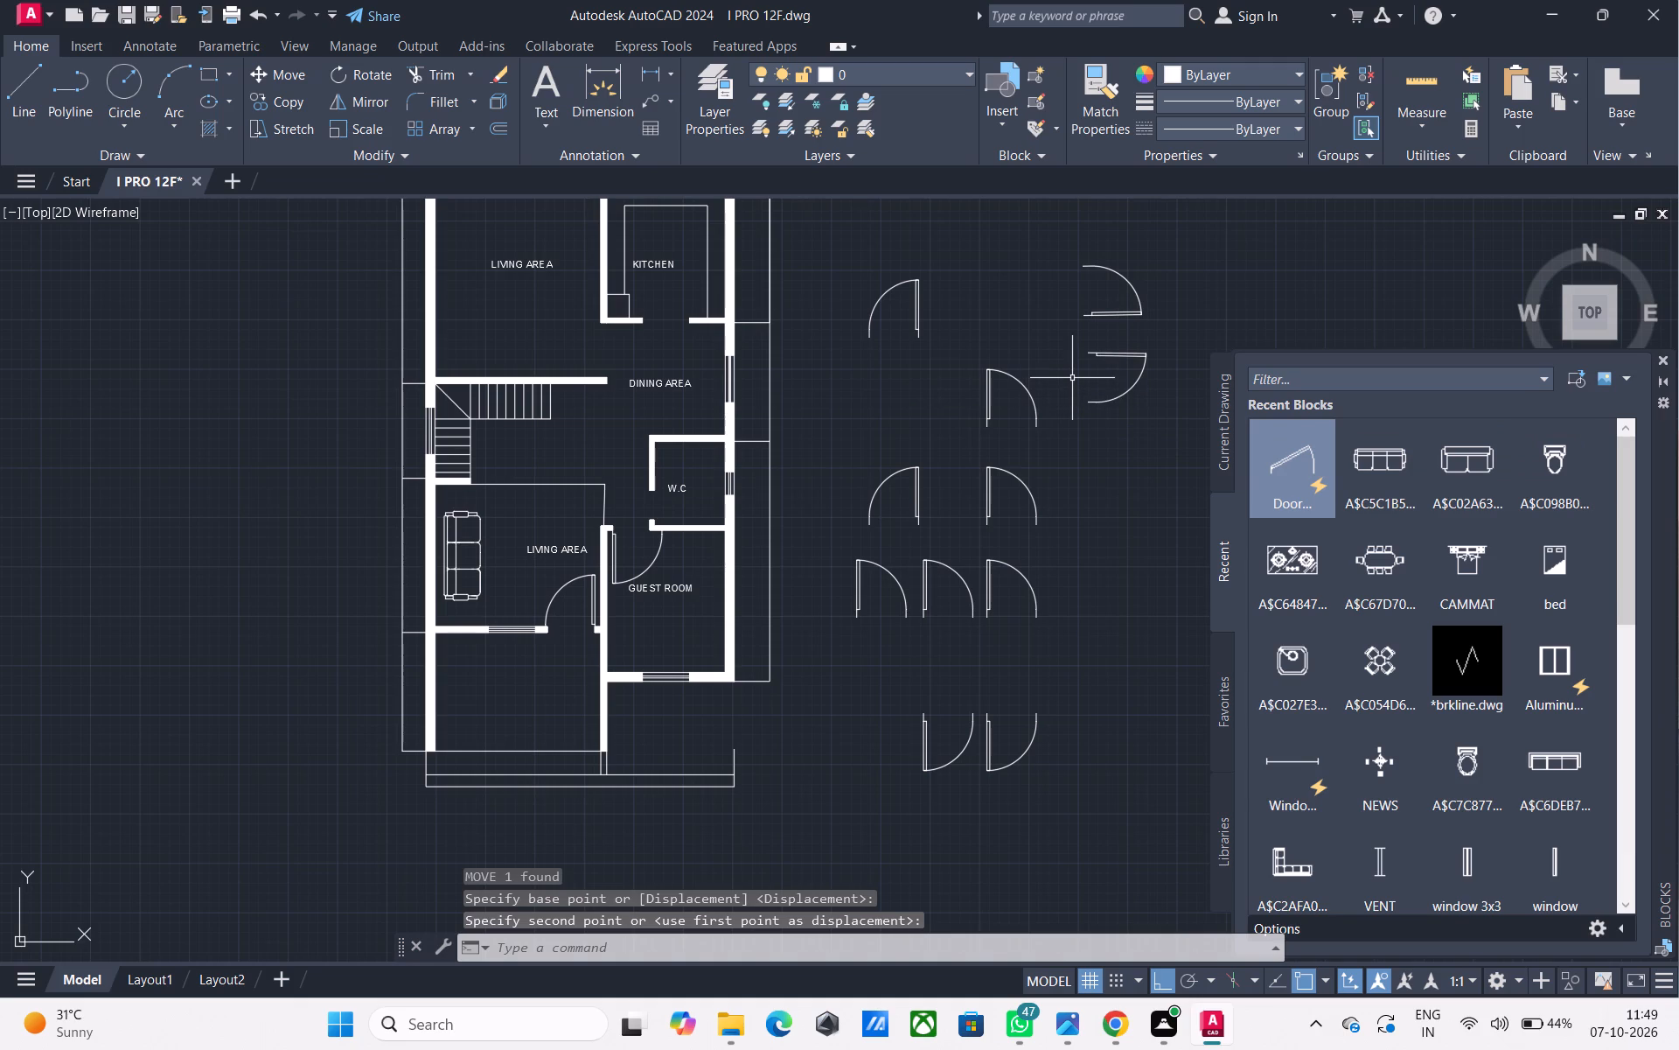
Move the upper horizontal door onto the bottom jamb of the W.C opening, swinging into the W.C.
click(1117, 324)
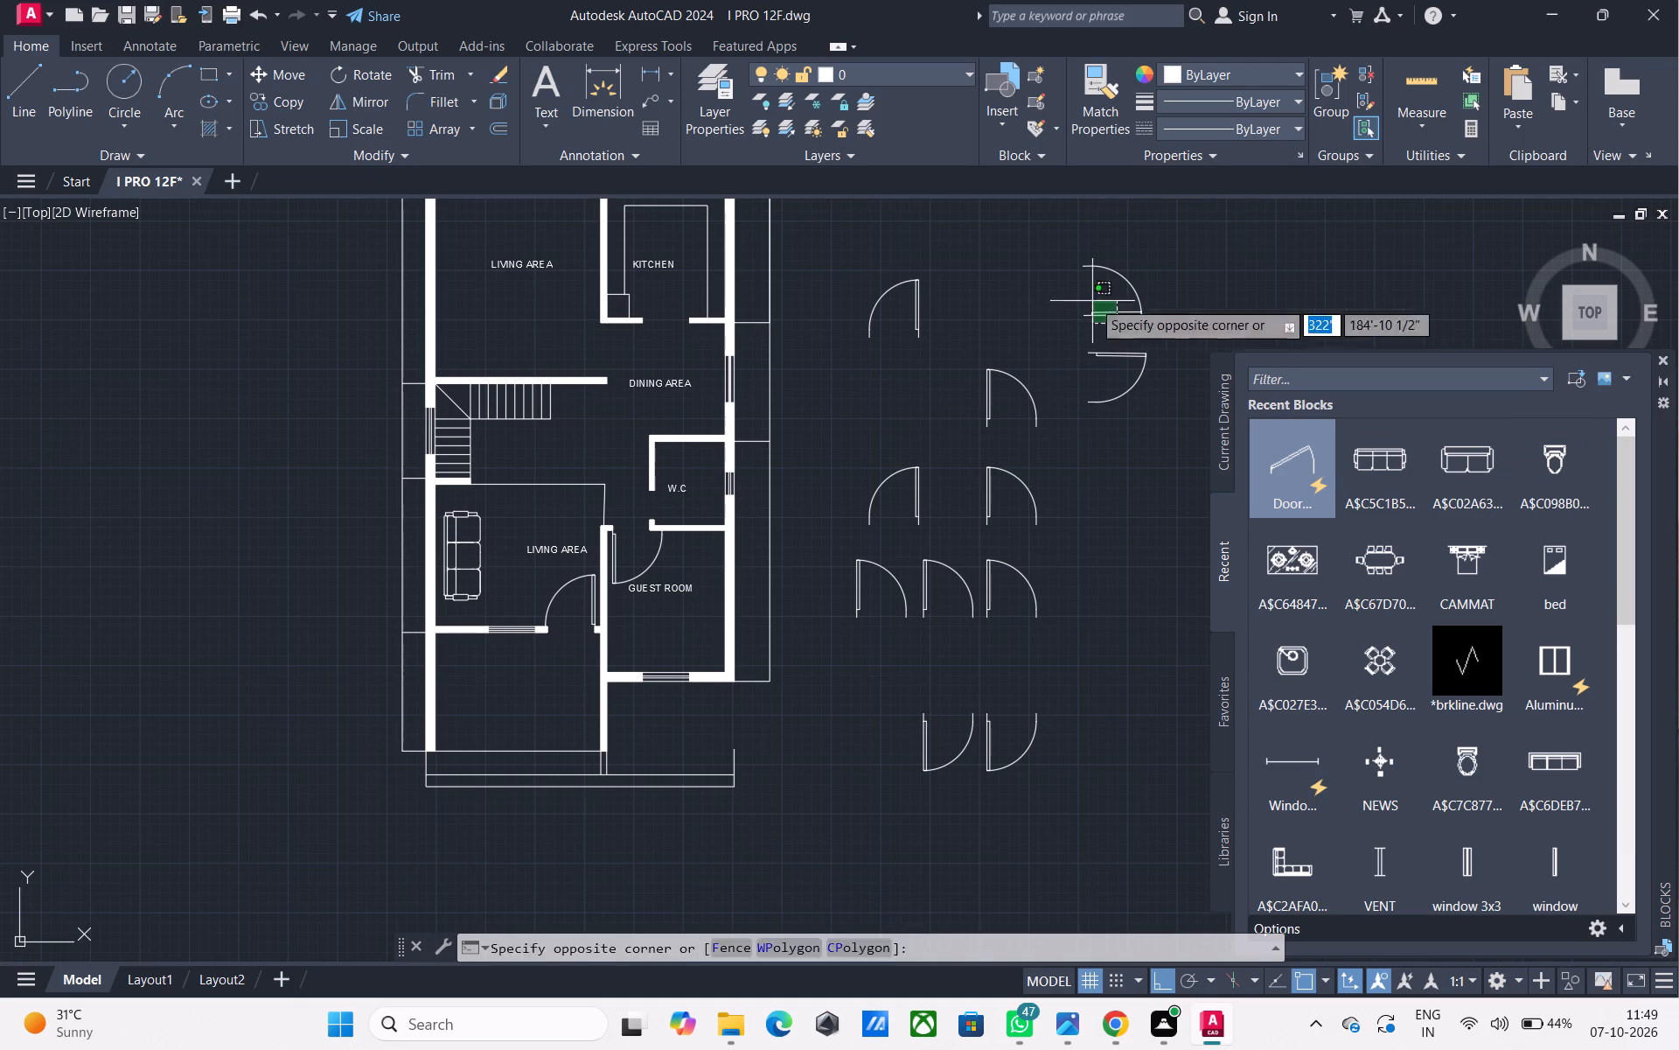
click(1092, 300)
text(M)
key(space)
scroll(1088, 326, up, 1)
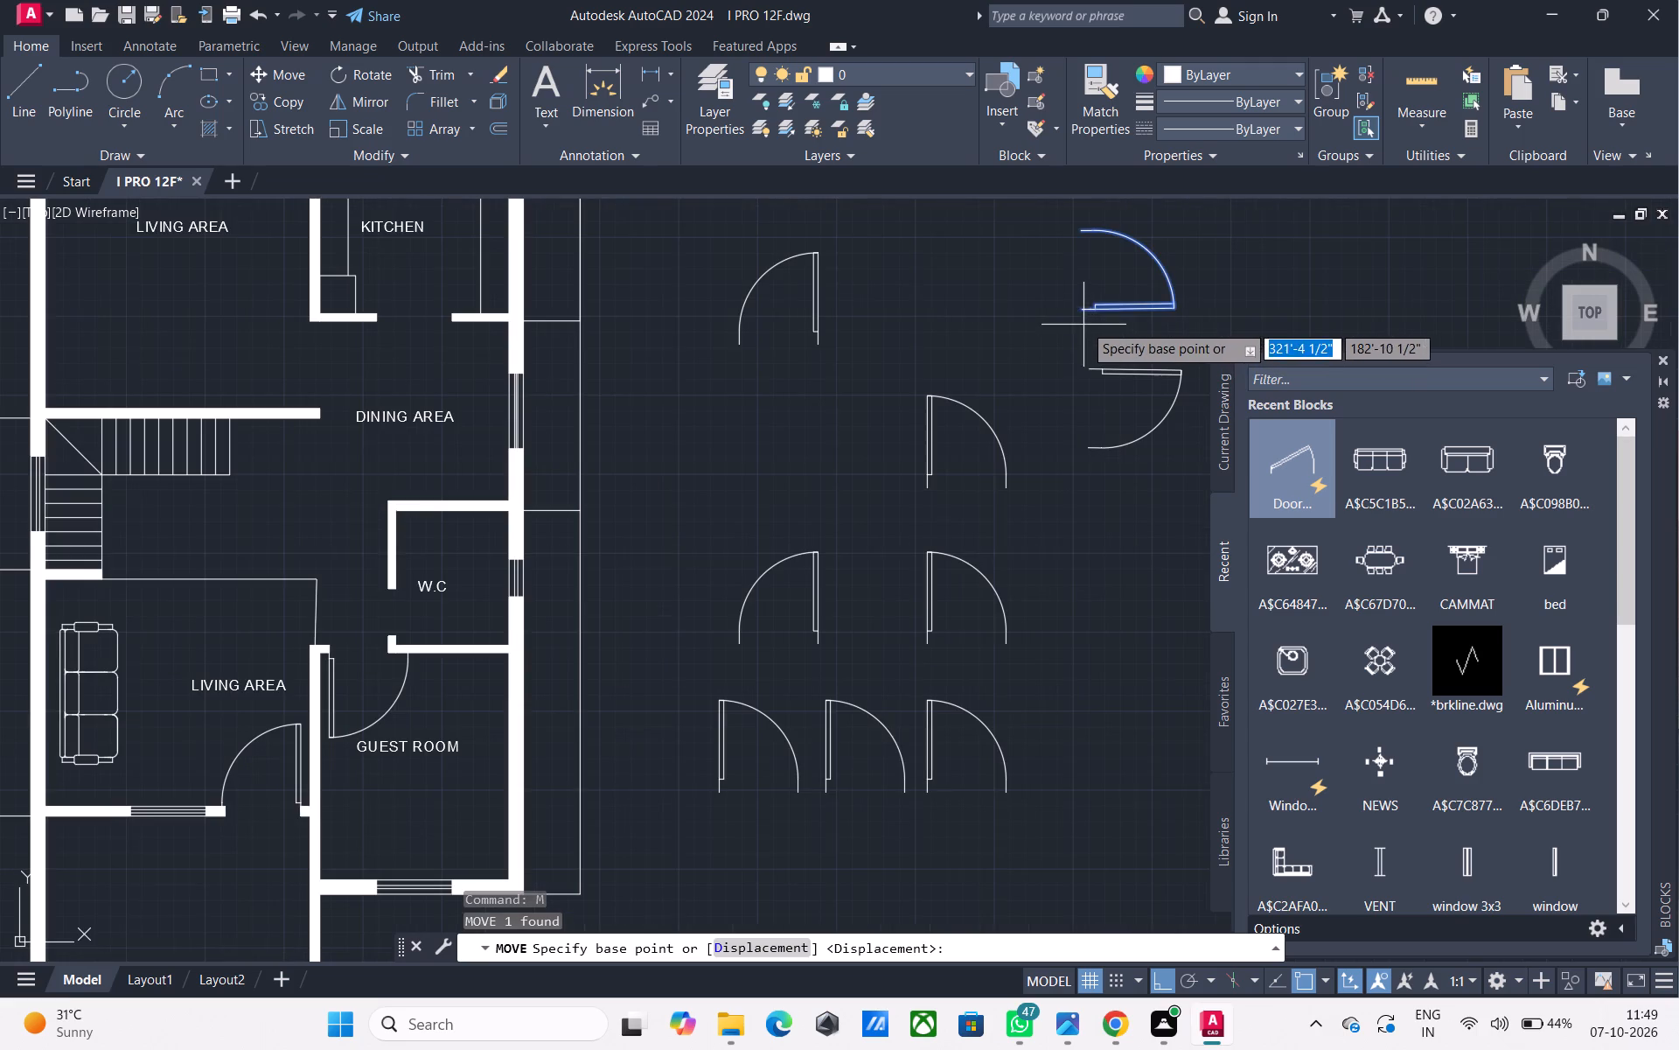
click(1081, 314)
middle_drag(420, 464, 886, 298)
scroll(941, 491, up, 1)
scroll(830, 458, up, 1)
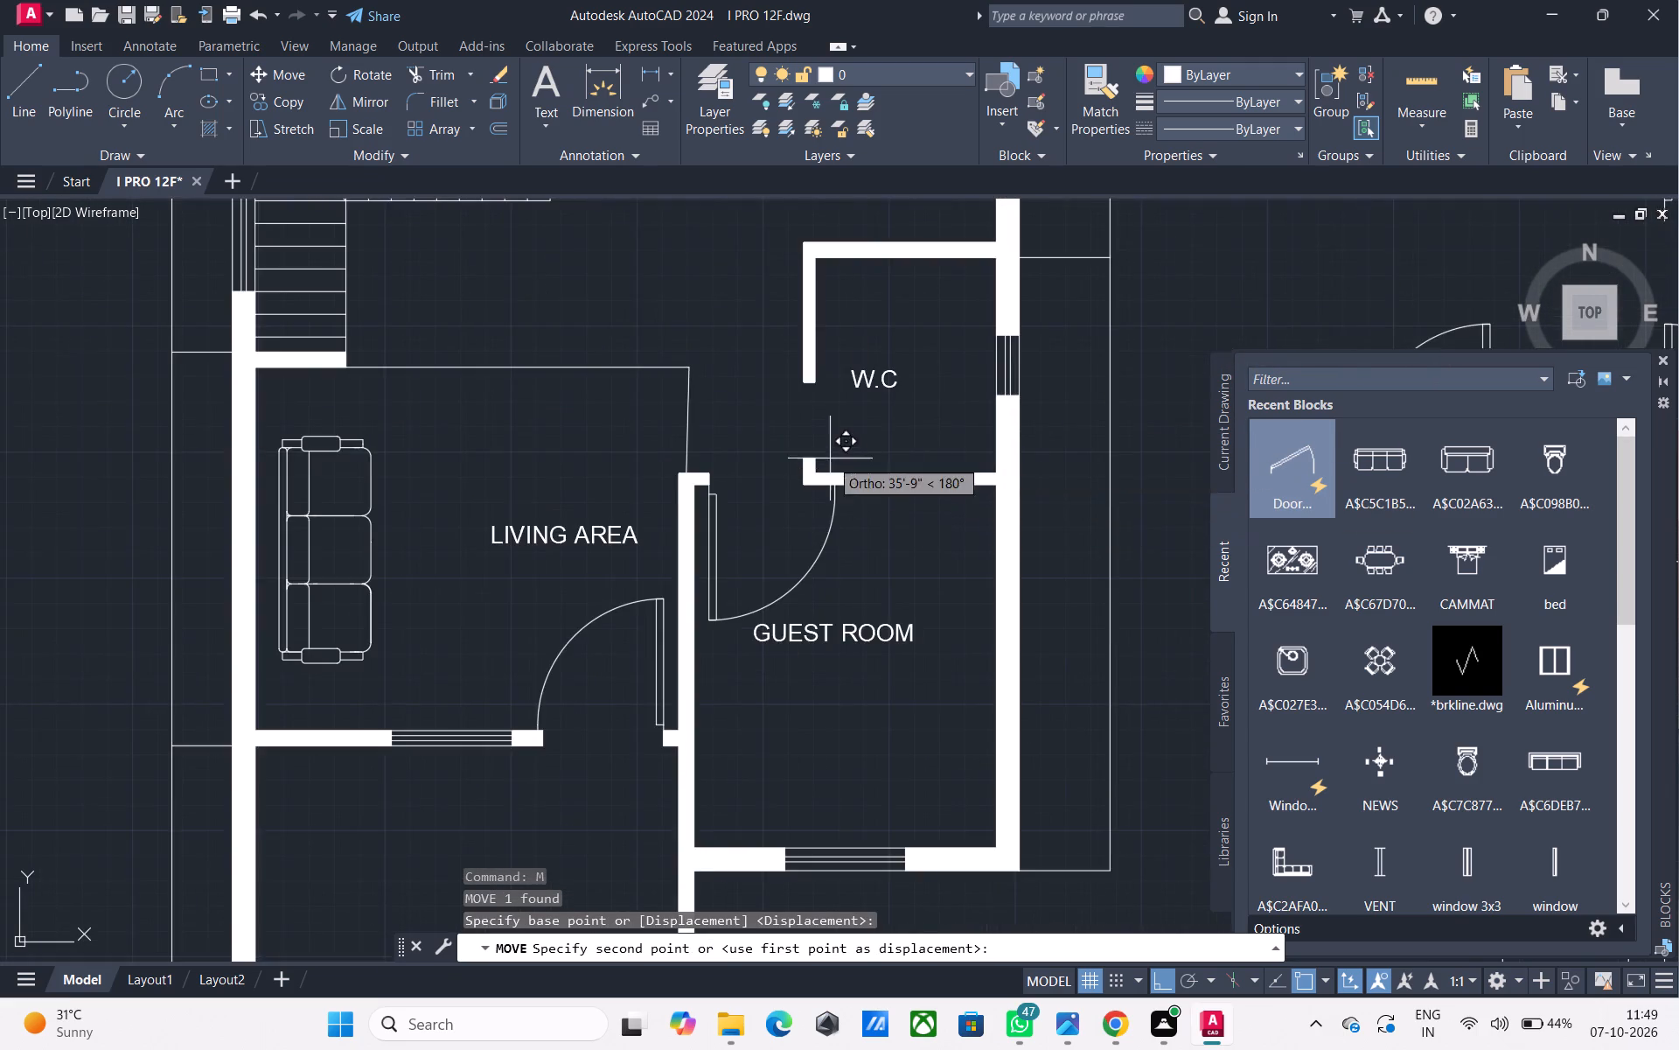
scroll(830, 458, up, 2)
click(714, 458)
Draw a thin rectangle about 8 1/2" deep in the guest room's top-right corner, along the wall shared with the W.C.
scroll(806, 445, down, 3)
middle_drag(947, 433, 649, 494)
scroll(626, 490, down, 2)
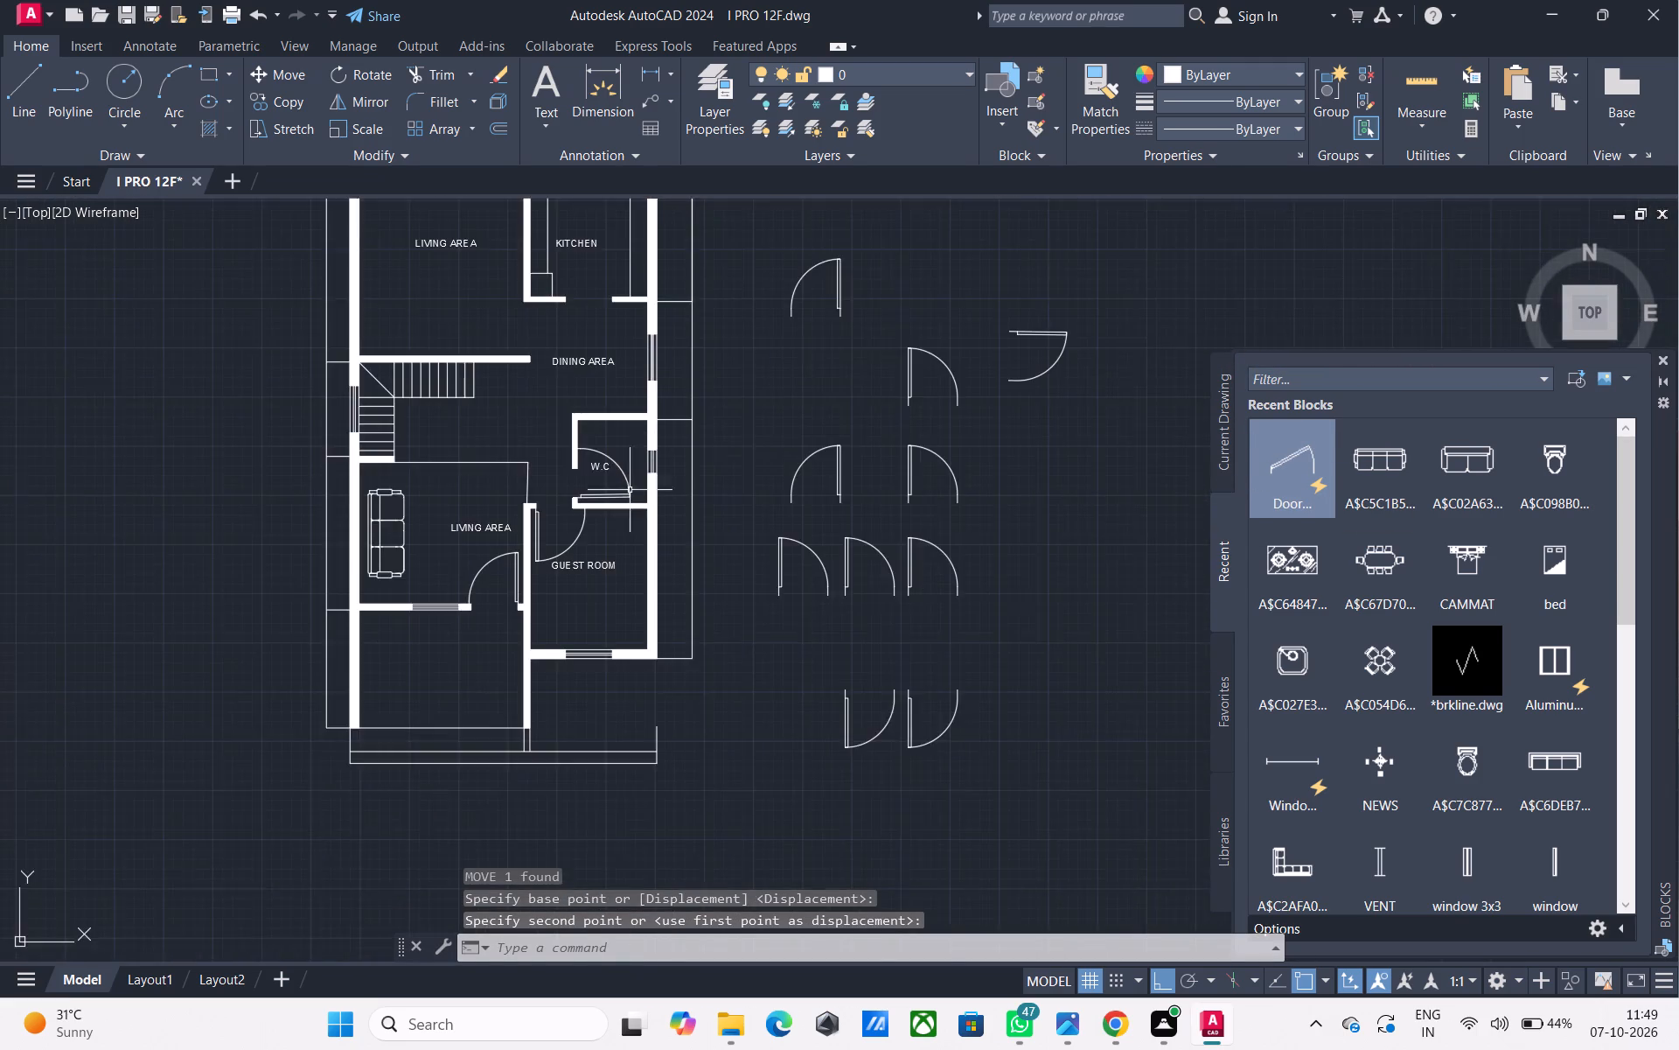
middle_drag(857, 418, 948, 594)
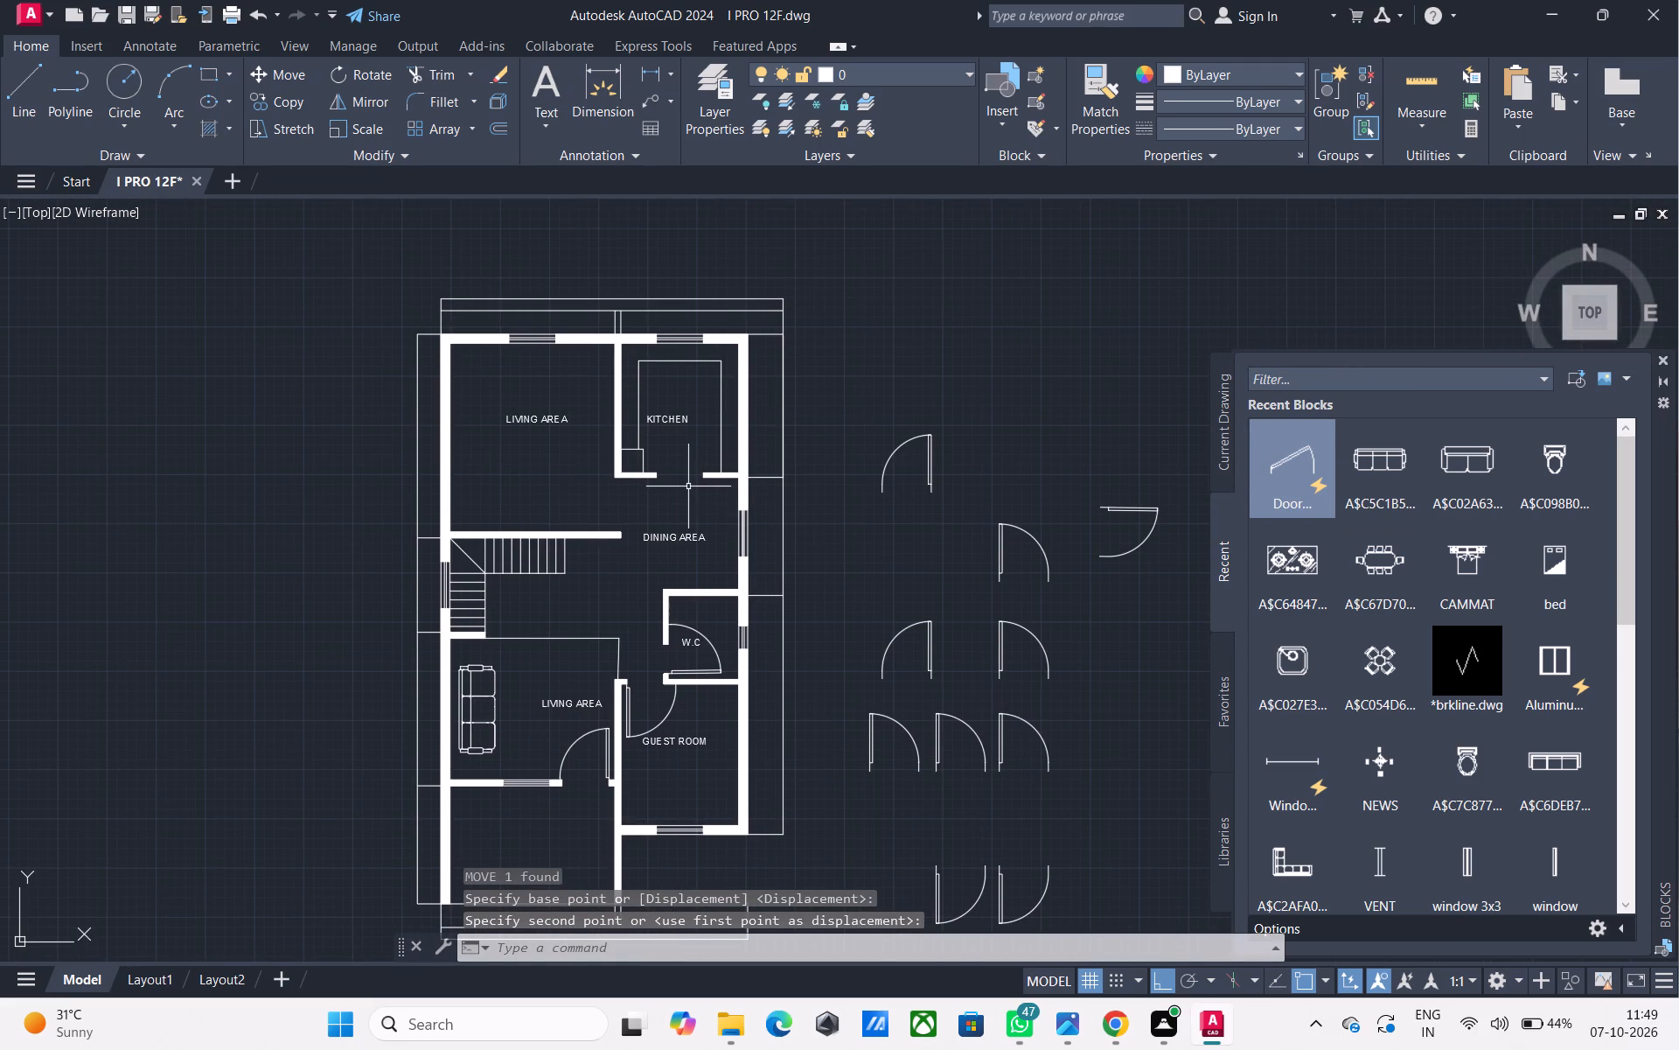
middle_drag(787, 516, 774, 501)
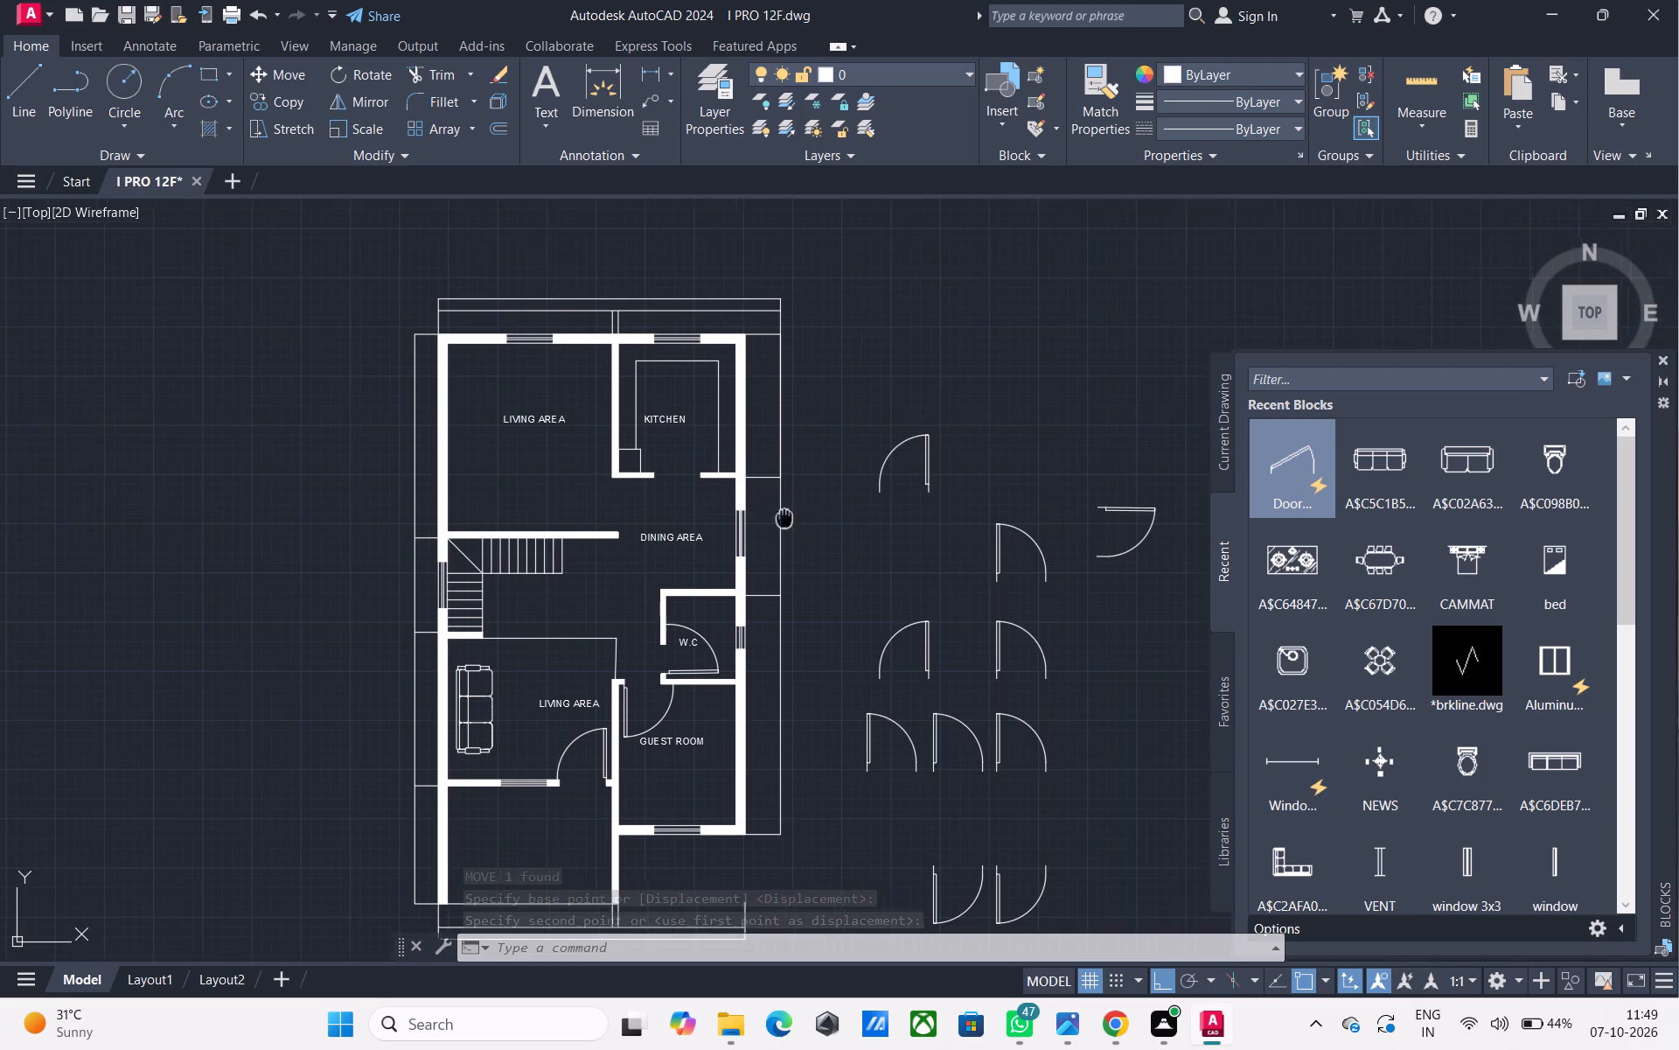
middle_drag(774, 501, 775, 444)
text(RE)
key(c)
key(space)
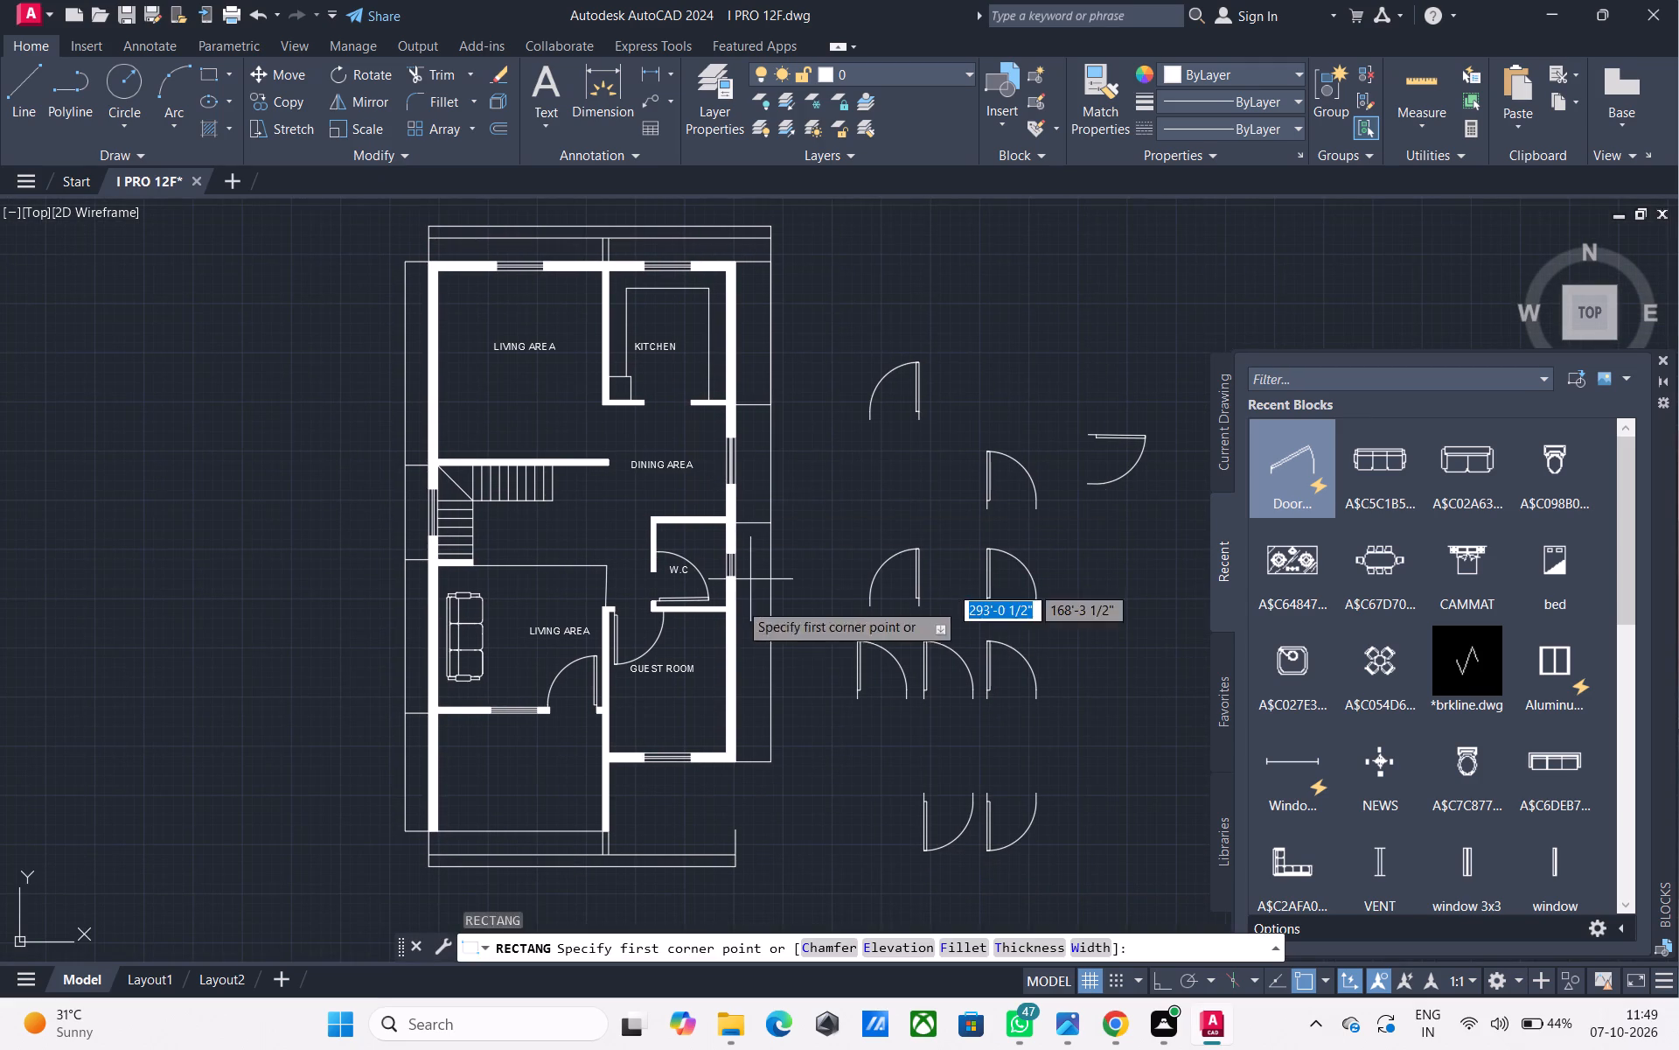
middle_drag(713, 622, 741, 557)
scroll(747, 551, up, 3)
click(773, 537)
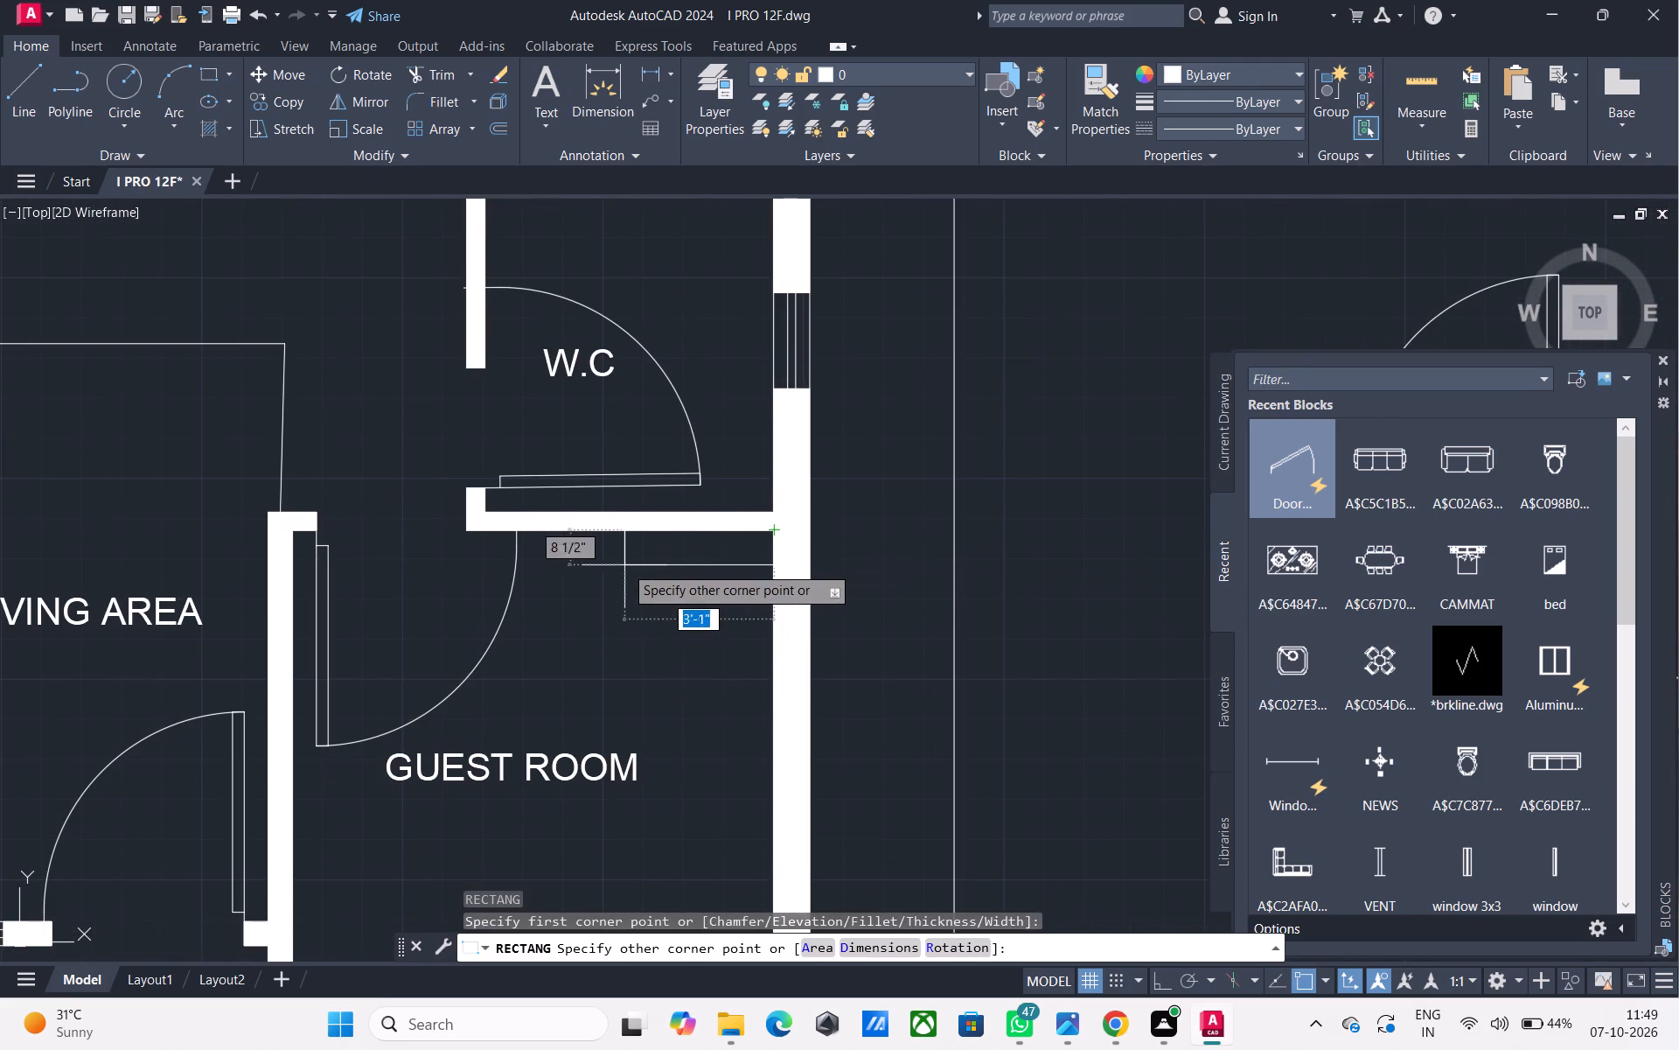
click(582, 563)
scroll(821, 578, down, 2)
middle_drag(821, 579, 815, 578)
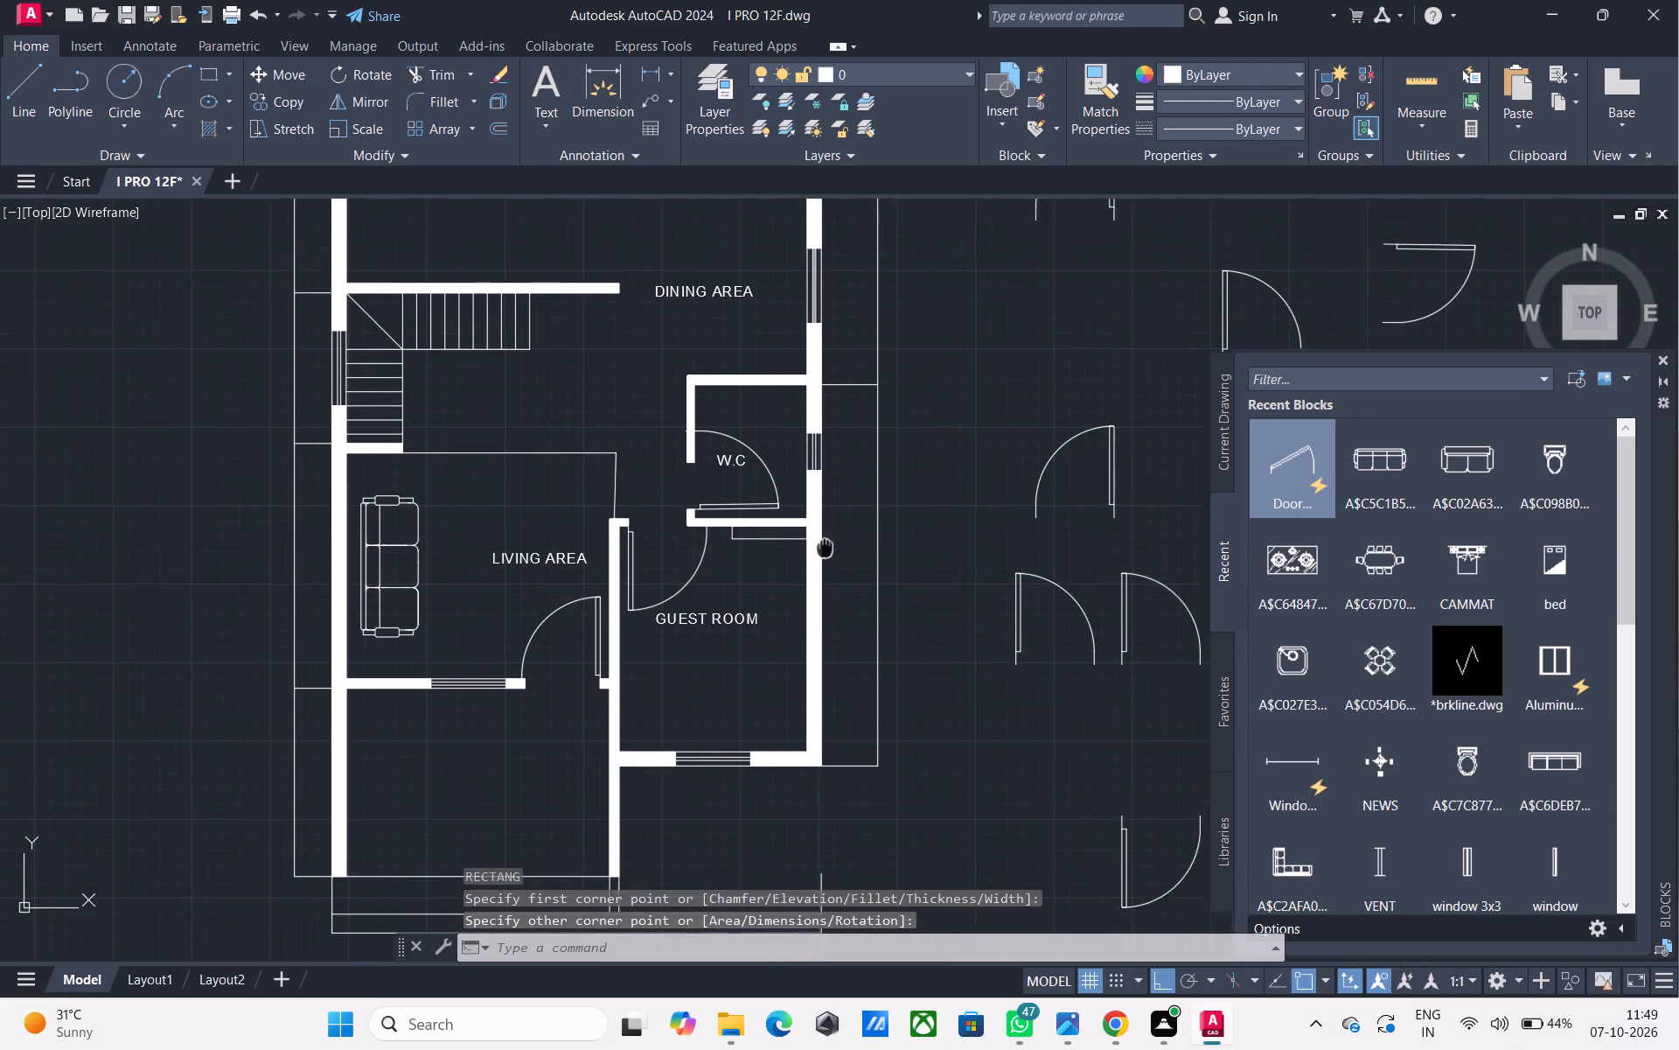
middle_drag(815, 578, 799, 638)
key(Escape)
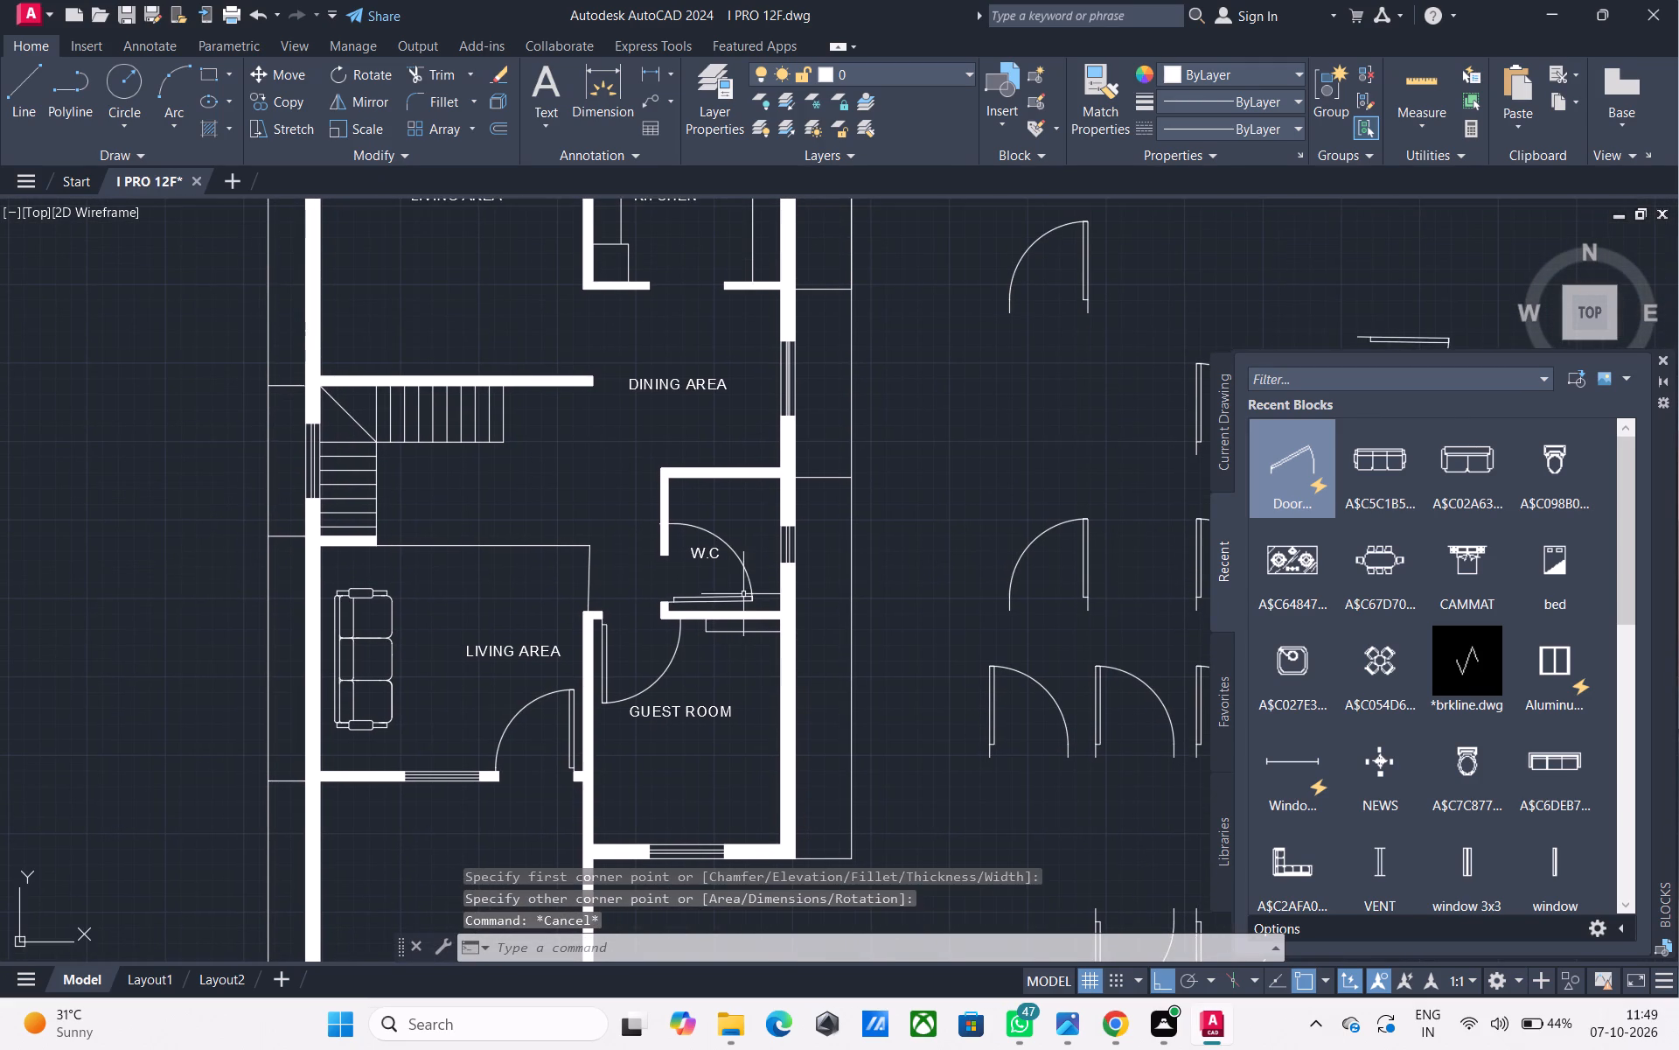
Scale the W.C door down from its jamb corner to fit the width of the W.C opening.
click(748, 605)
click(749, 591)
click(737, 598)
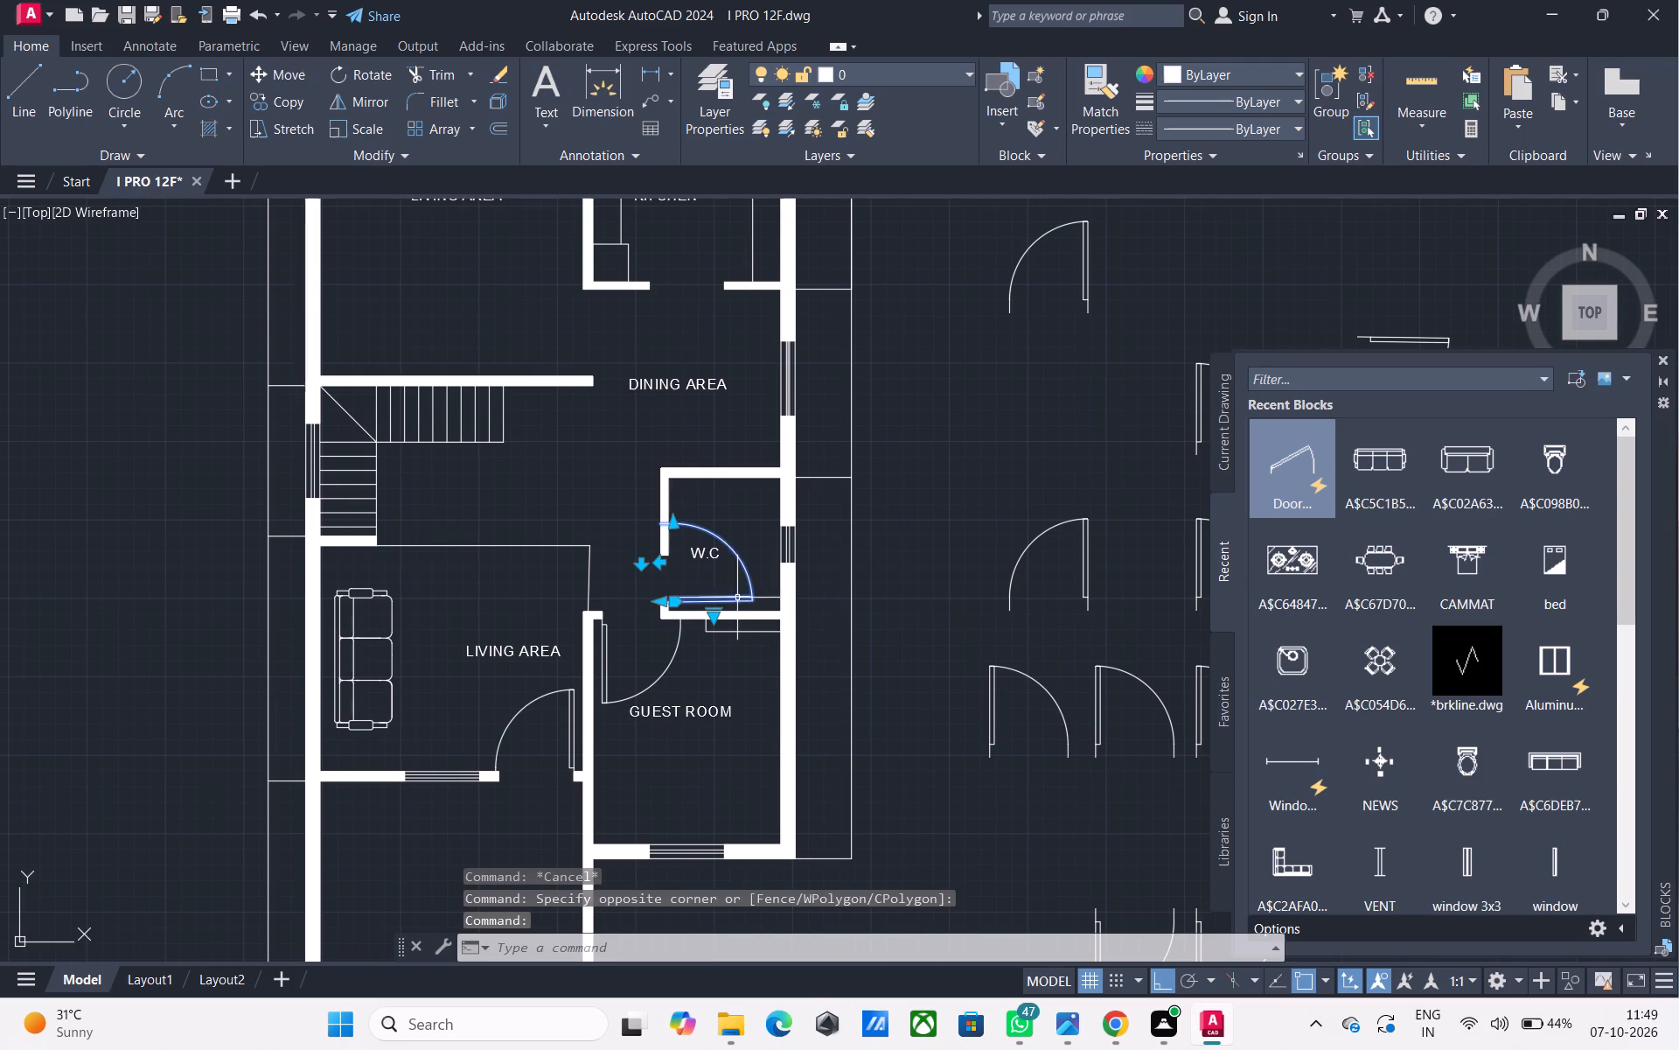
text(SC)
key(space)
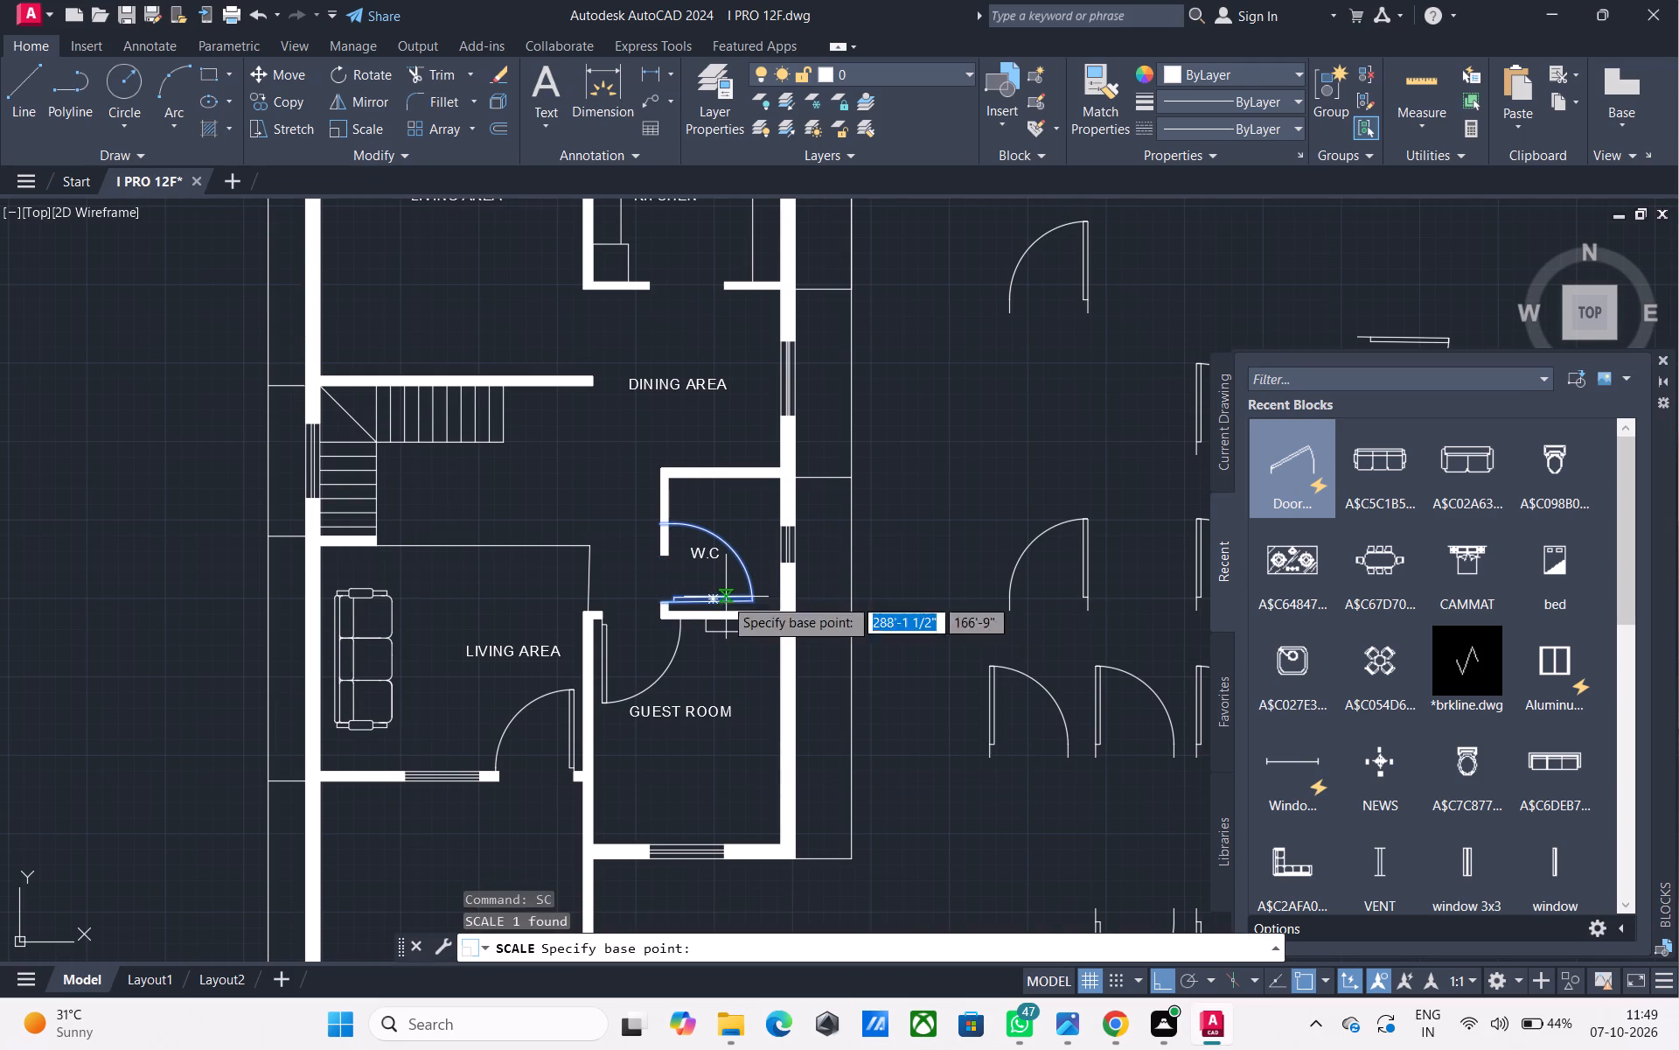
scroll(646, 606, up, 2)
click(678, 599)
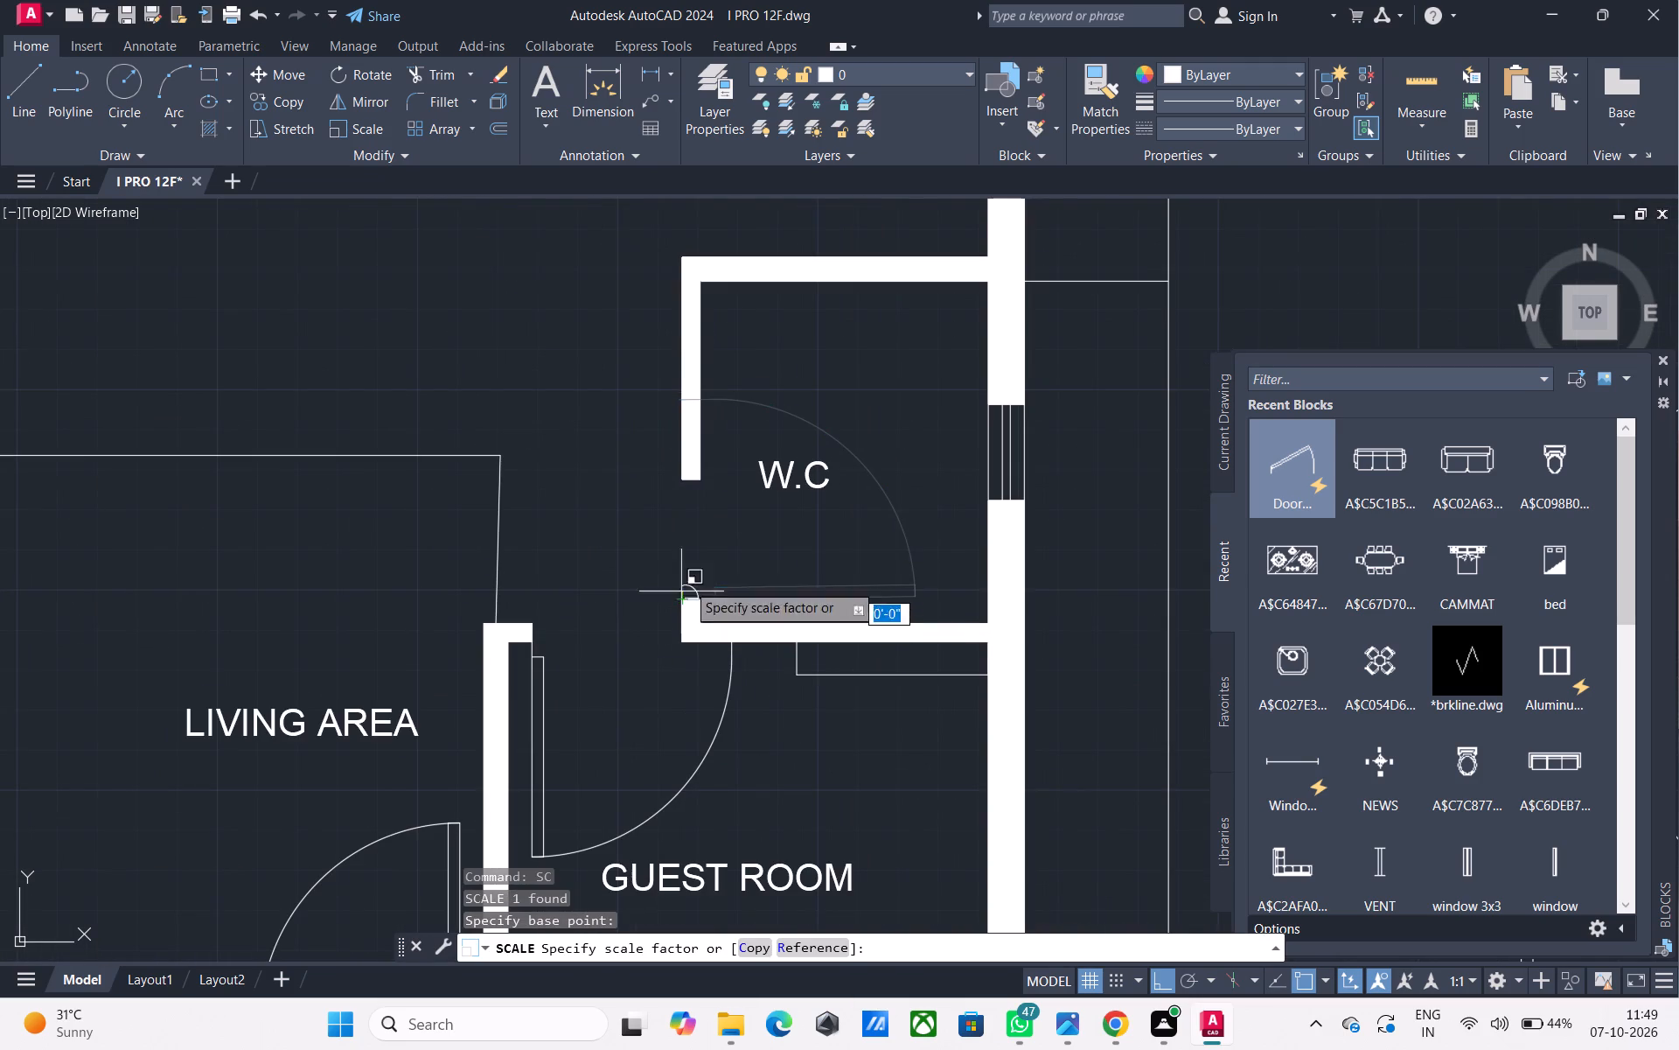
click(743, 528)
Scale the guest room door down from its jamb corner to fit the width of its opening.
middle_drag(632, 595, 643, 373)
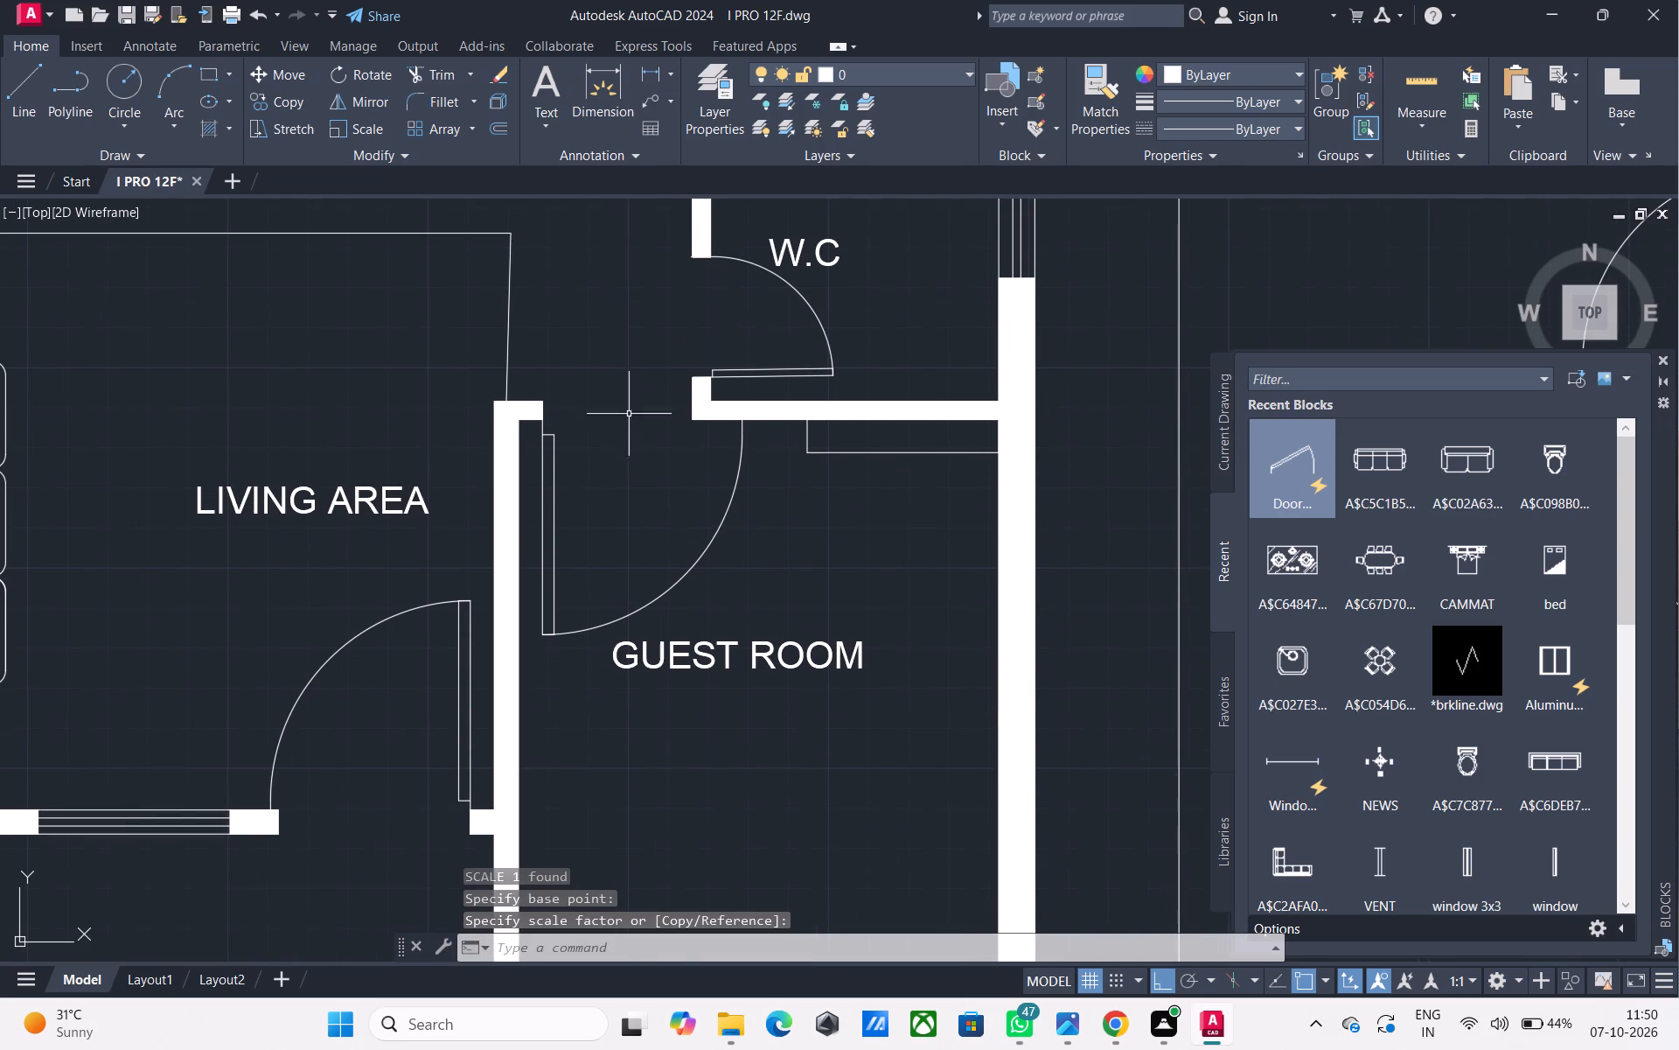
drag(585, 500, 577, 500)
click(528, 492)
text(SC)
key(space)
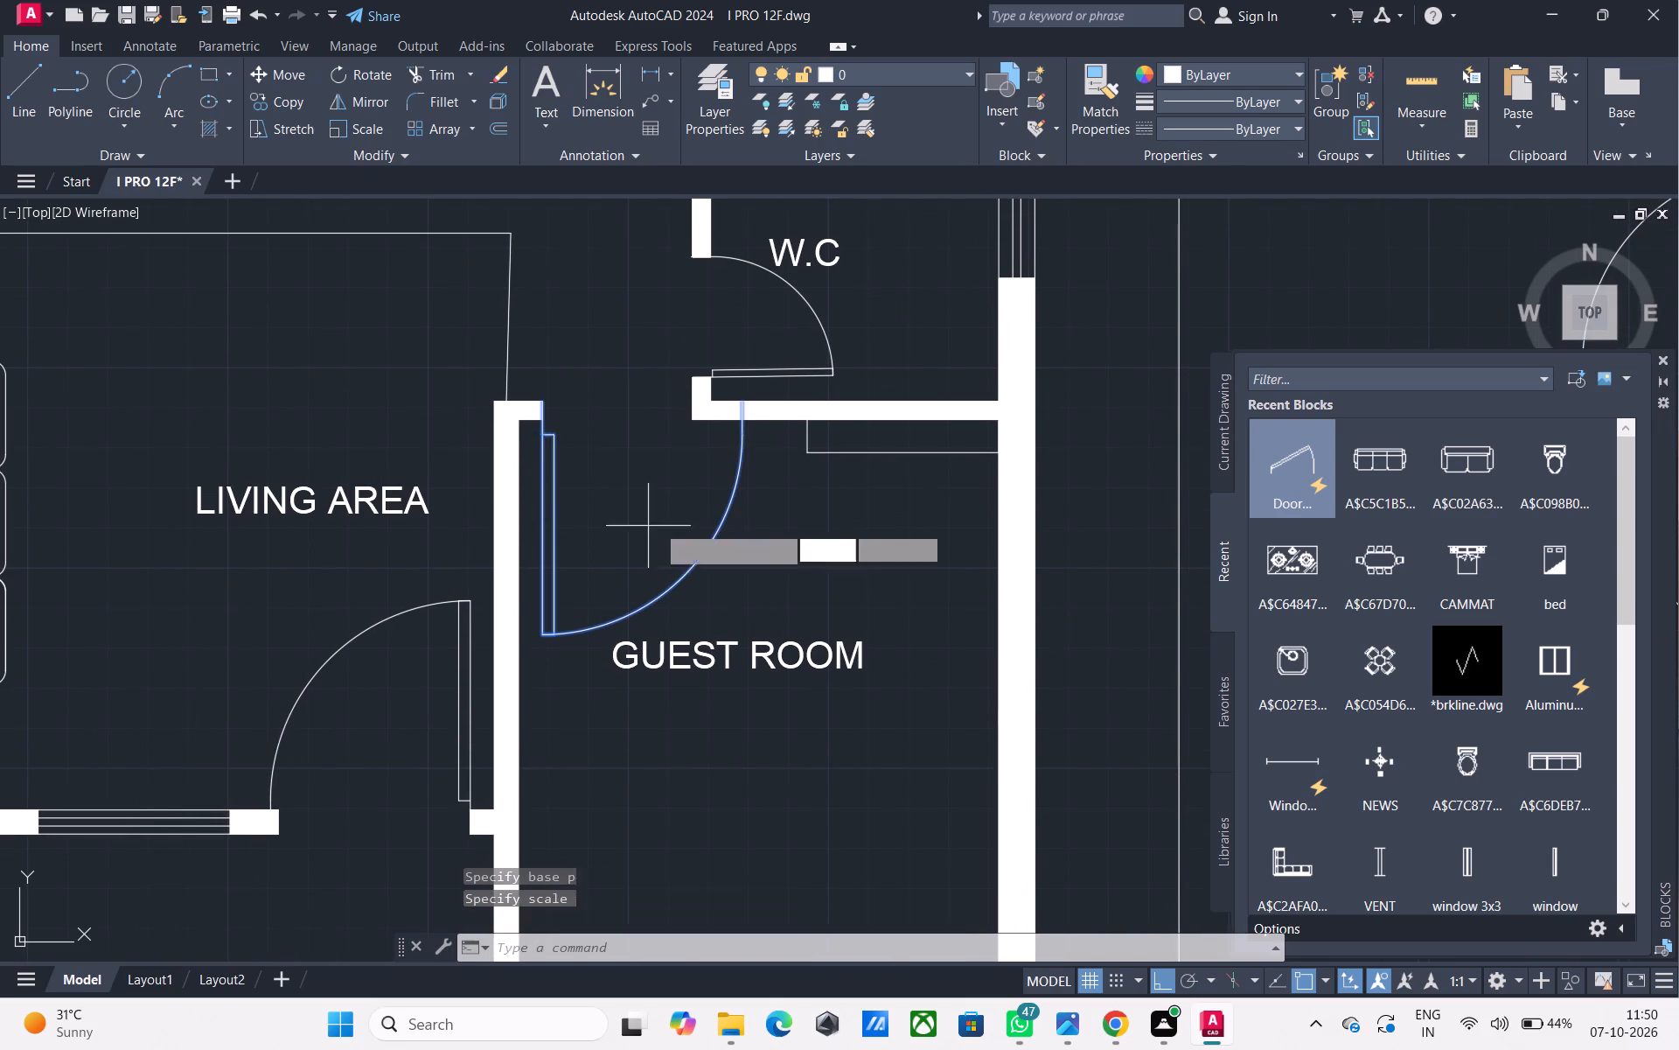
click(540, 401)
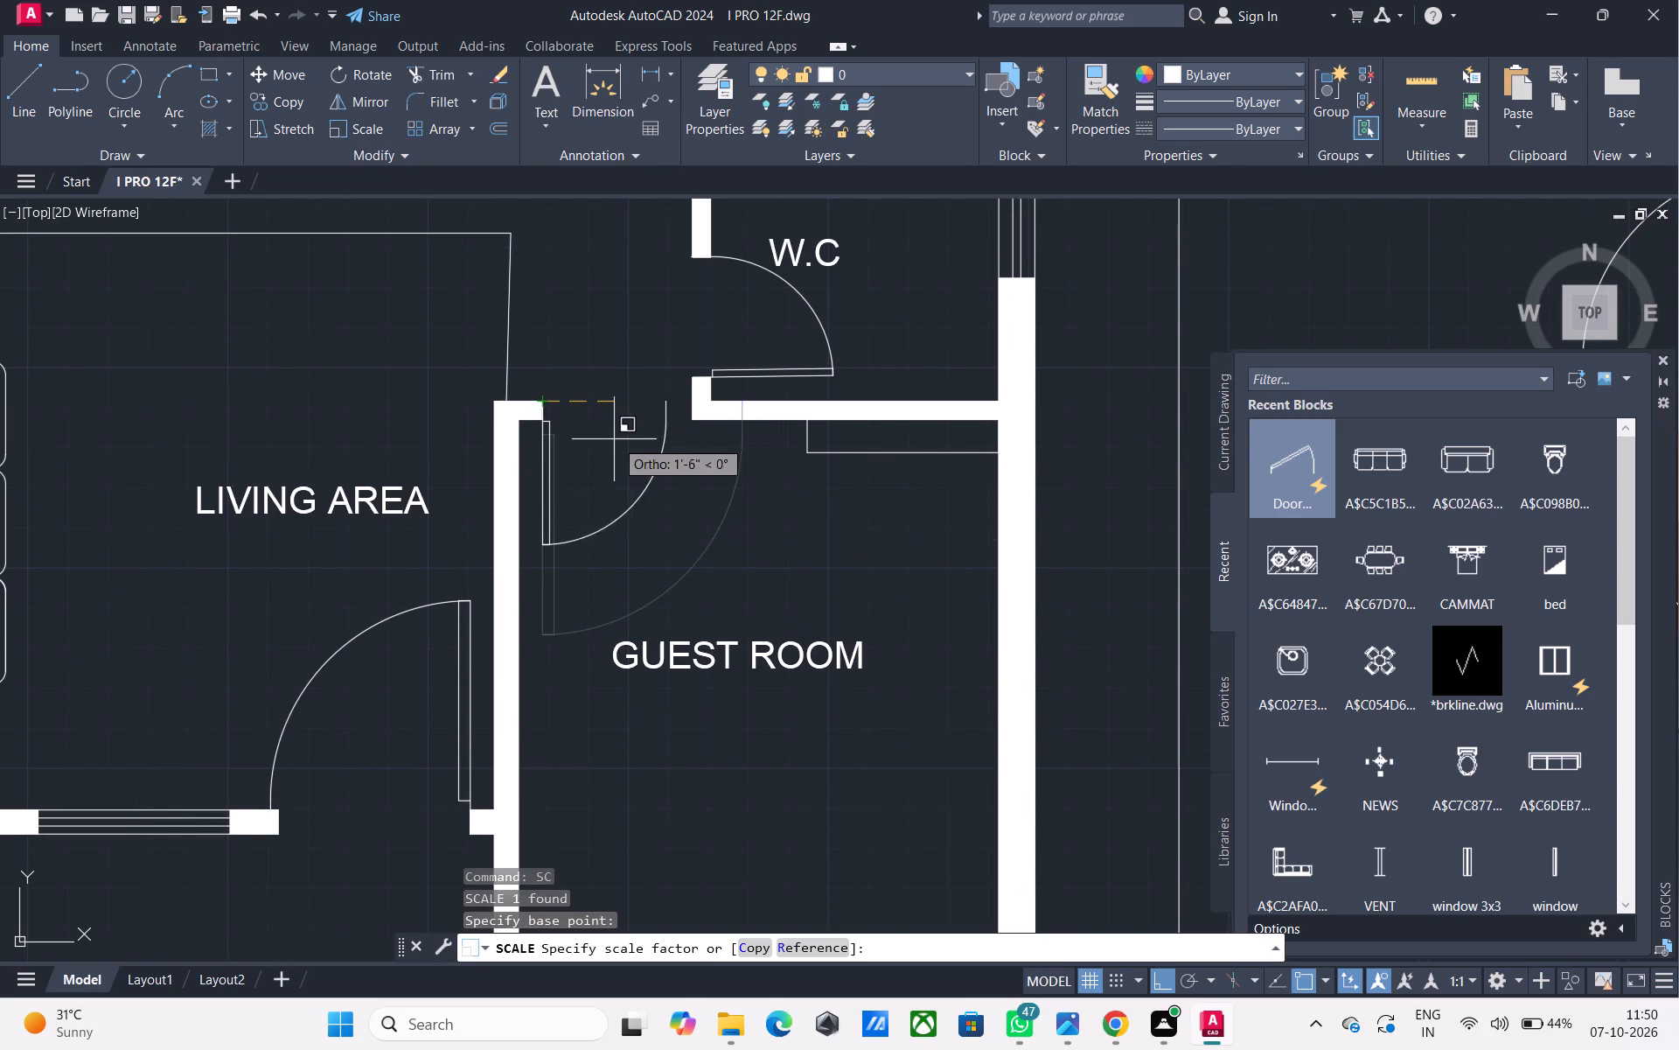
click(629, 452)
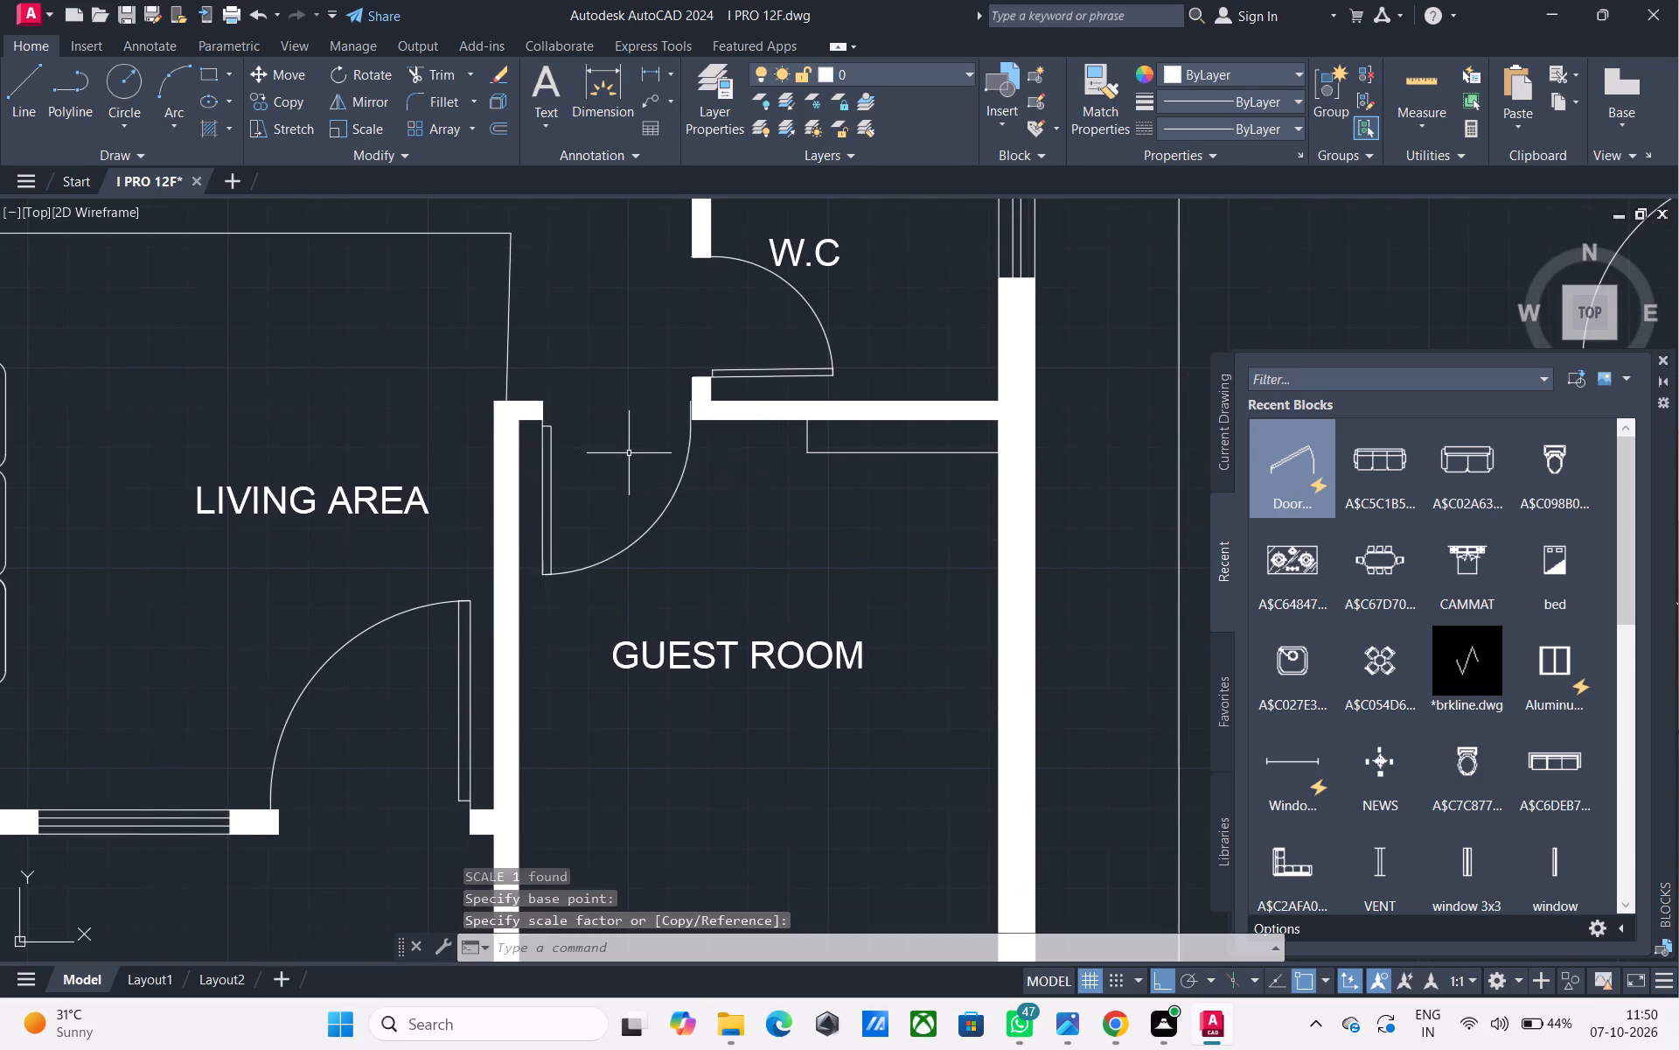
Scale the lower living area's door down from its jamb corner to fit the width of its opening.
middle_drag(654, 472, 706, 394)
scroll(701, 410, down, 1)
click(519, 535)
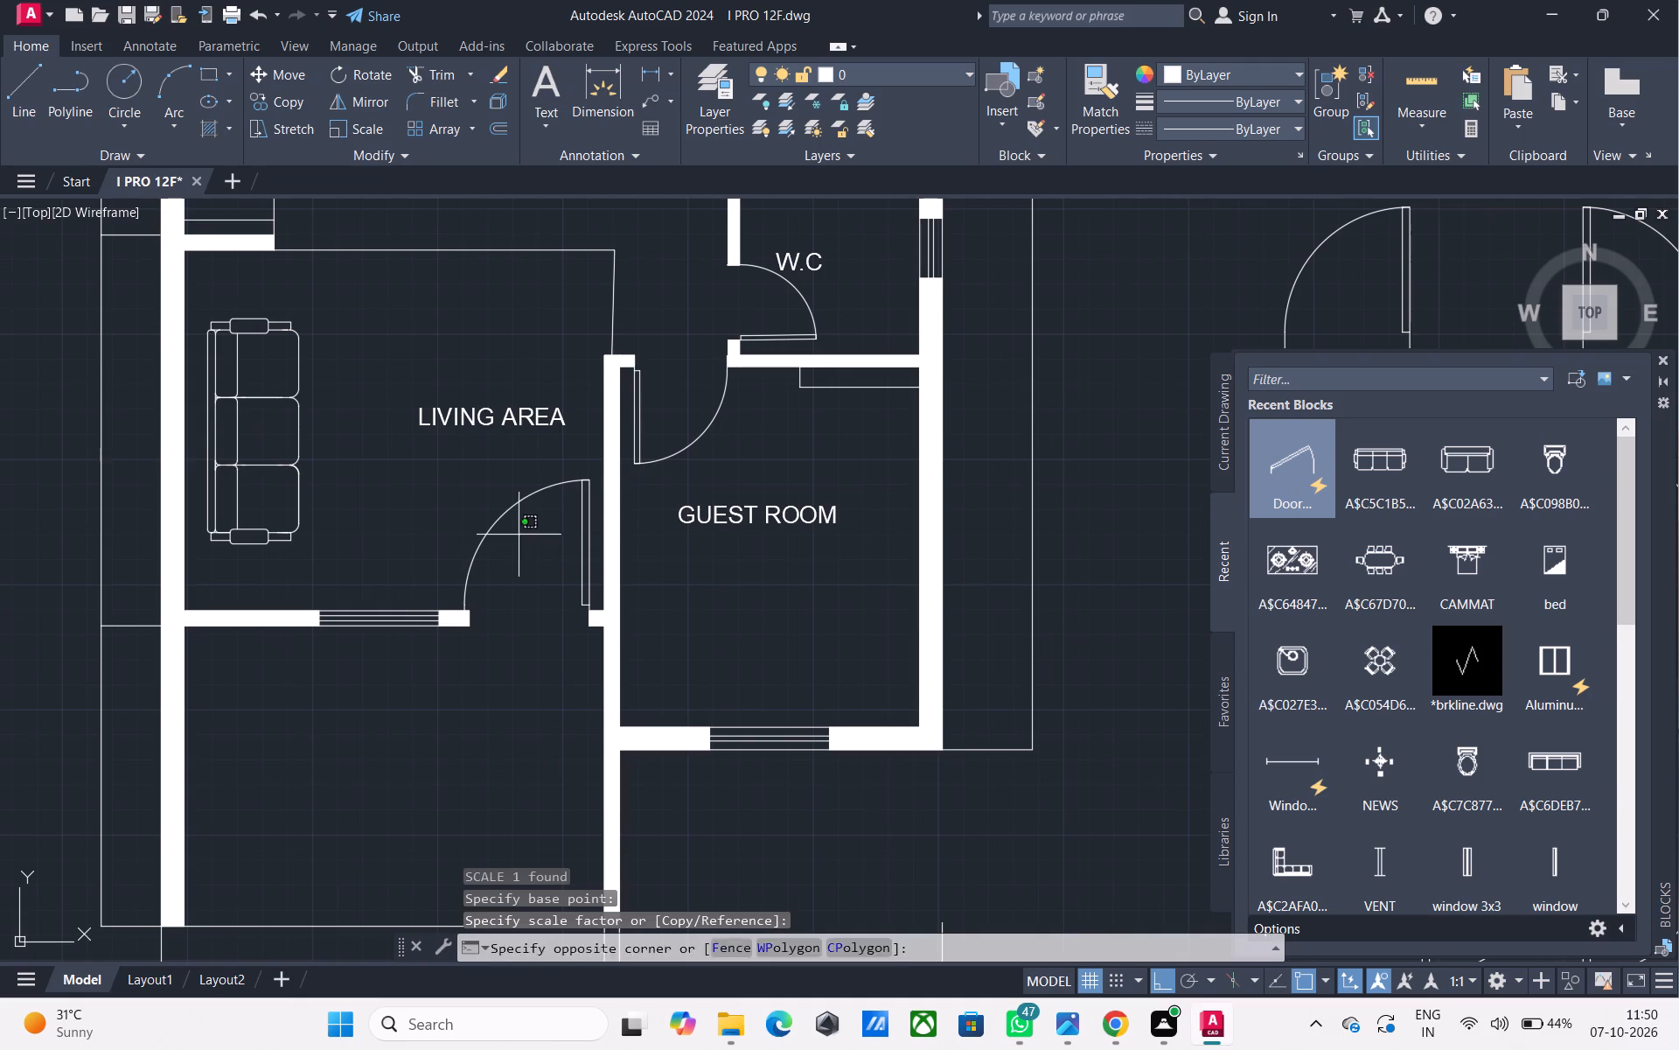
drag(472, 493, 421, 536)
key(s)
text(C)
key(space)
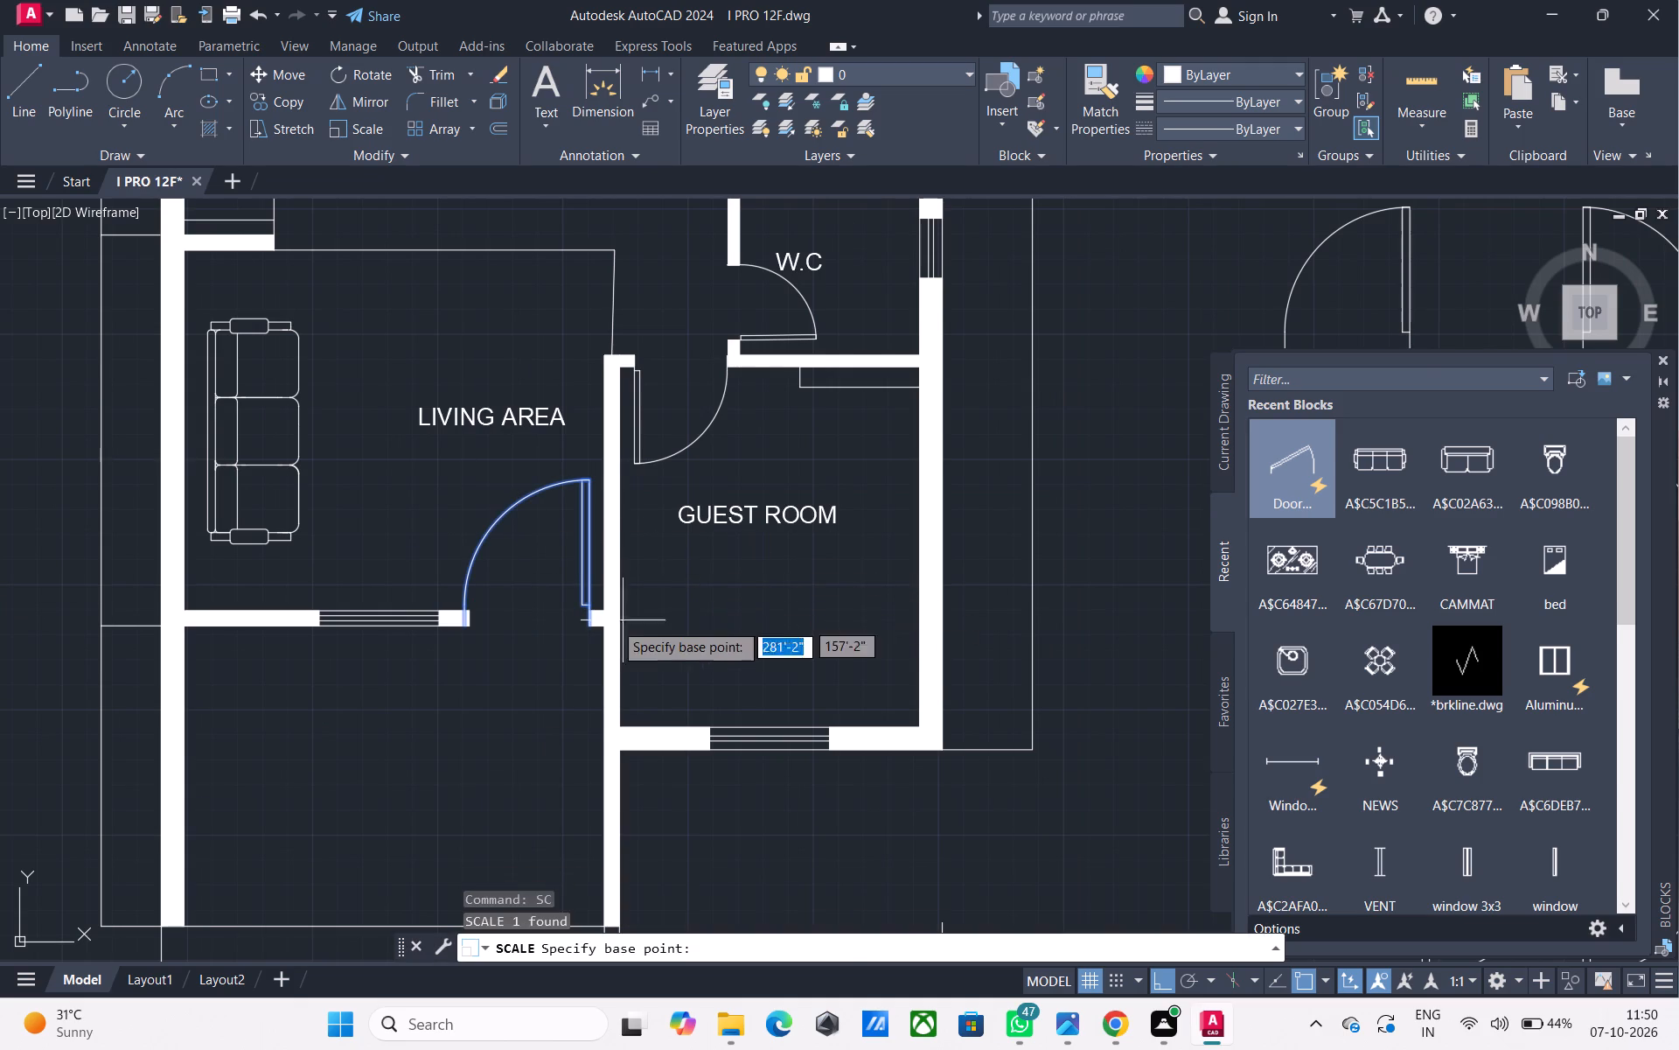
scroll(591, 626, up, 2)
click(591, 626)
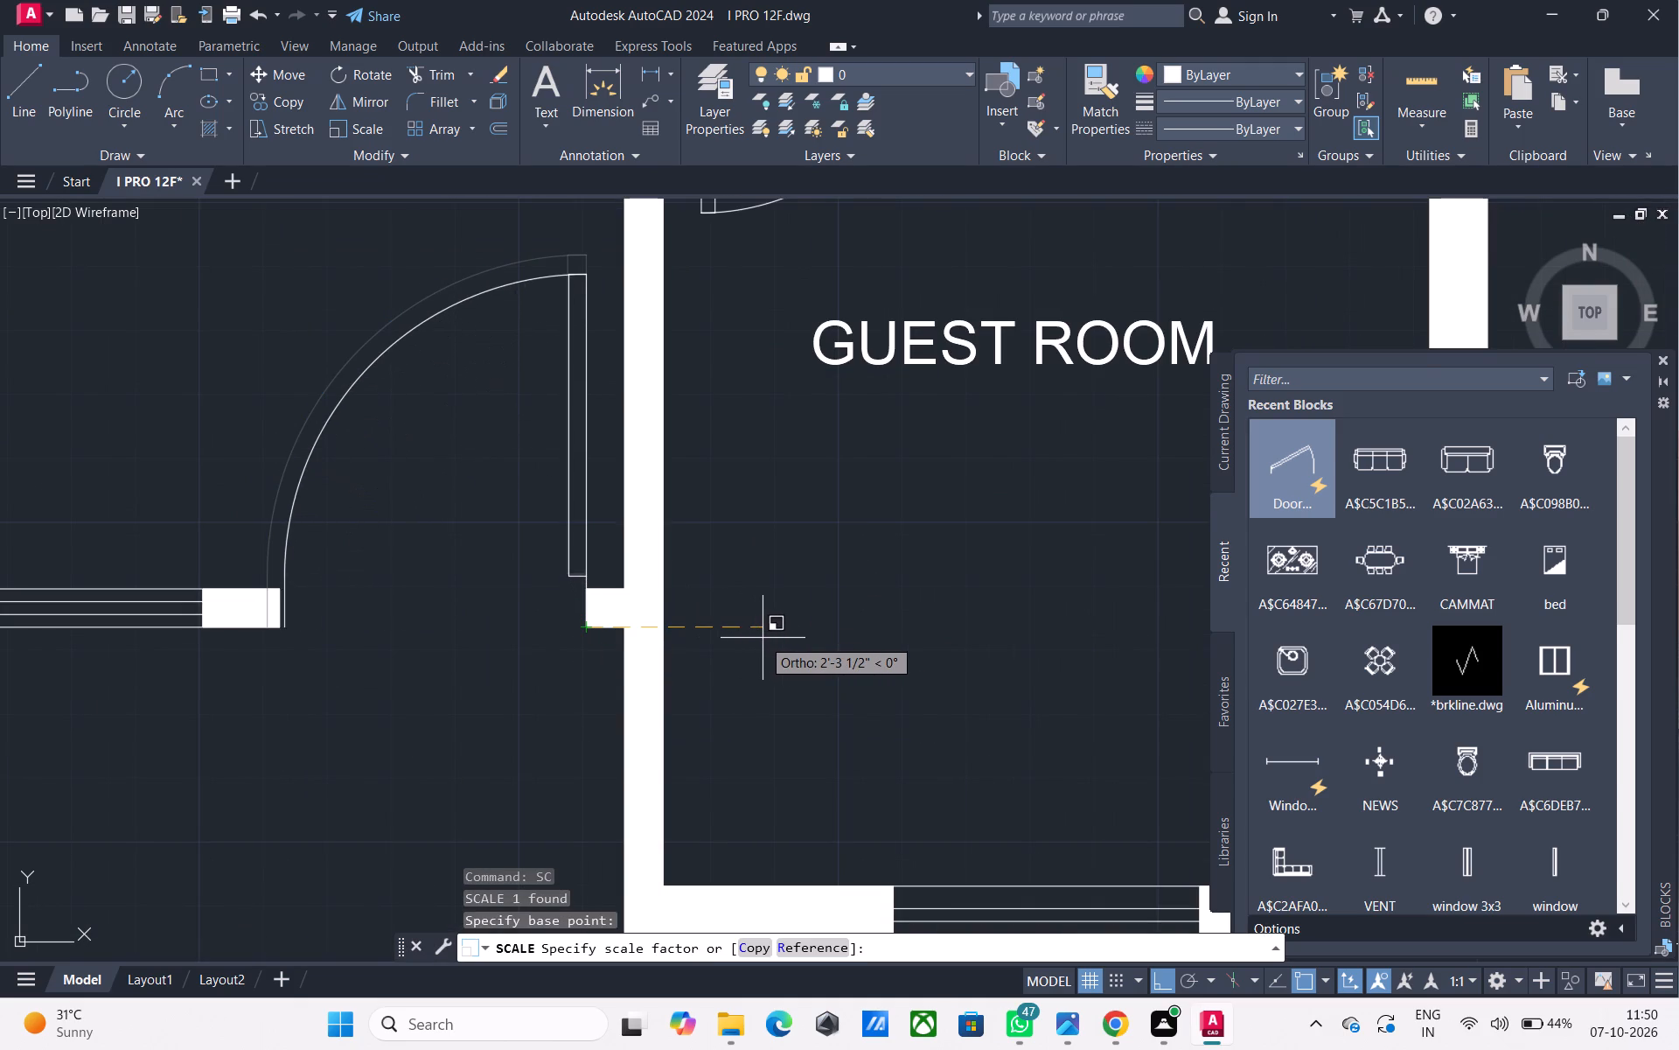
click(764, 639)
Erase the middle line of the window in the dining area's outer wall.
scroll(816, 609, down, 1)
middle_drag(809, 629, 679, 689)
scroll(634, 614, down, 1)
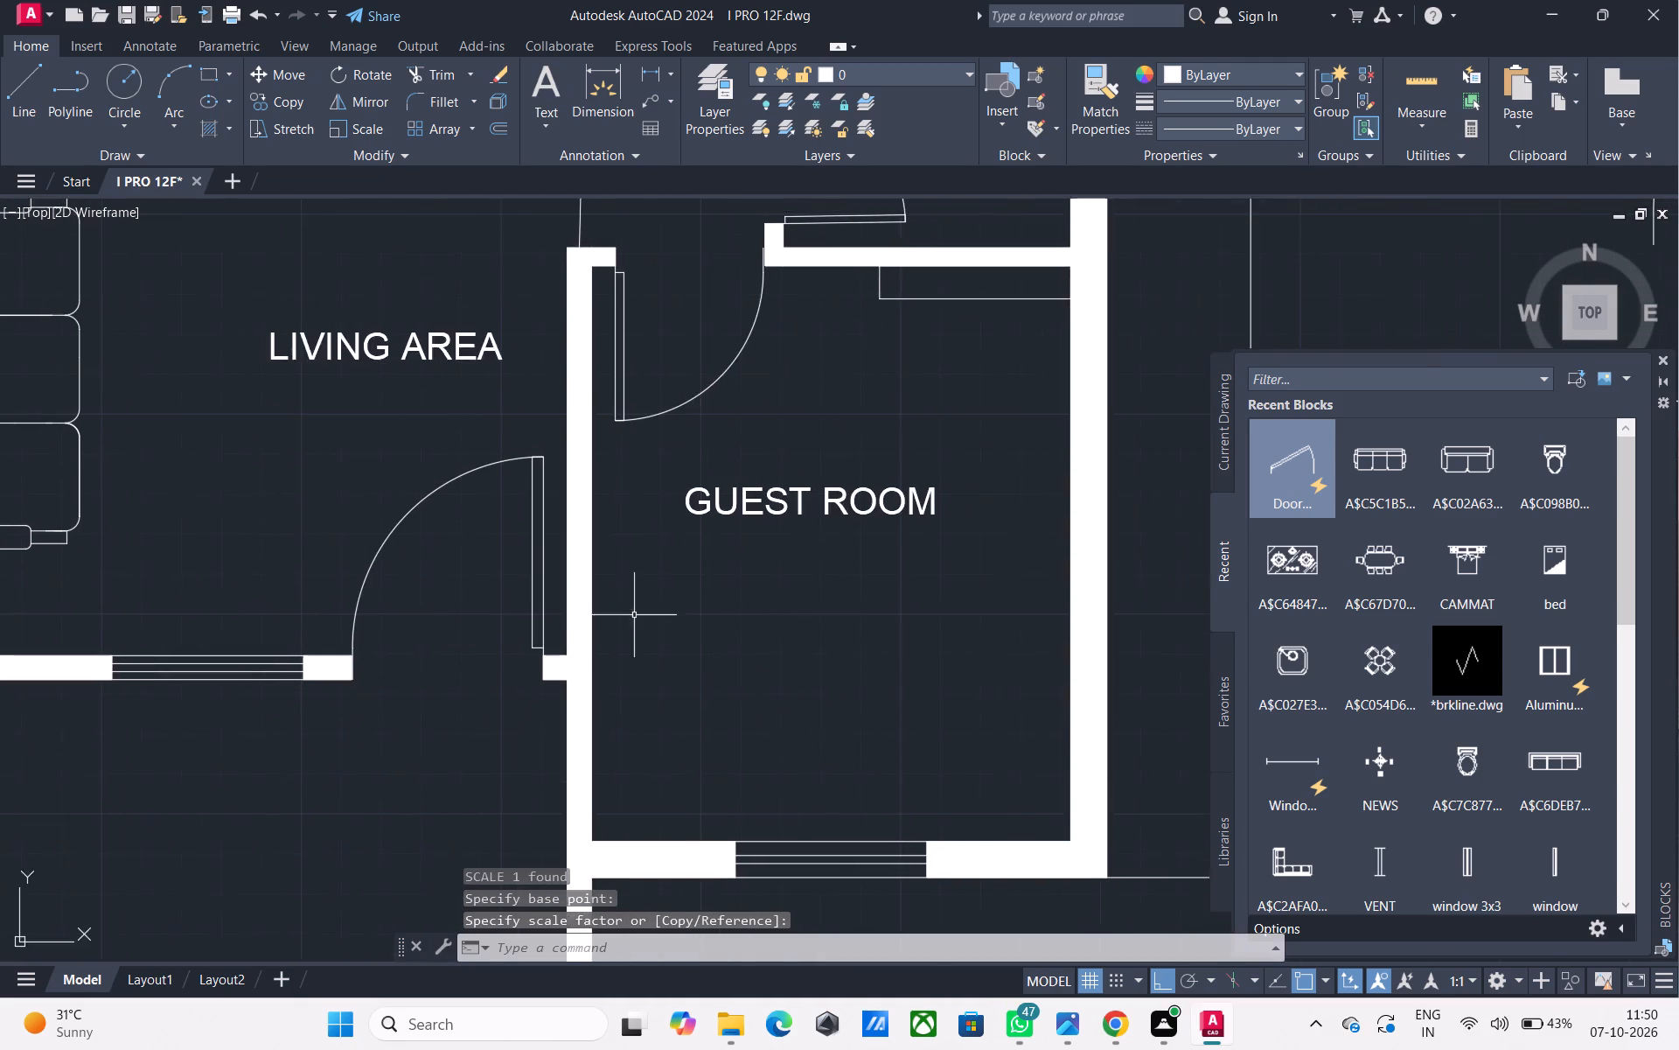
scroll(634, 614, down, 1)
scroll(661, 530, down, 2)
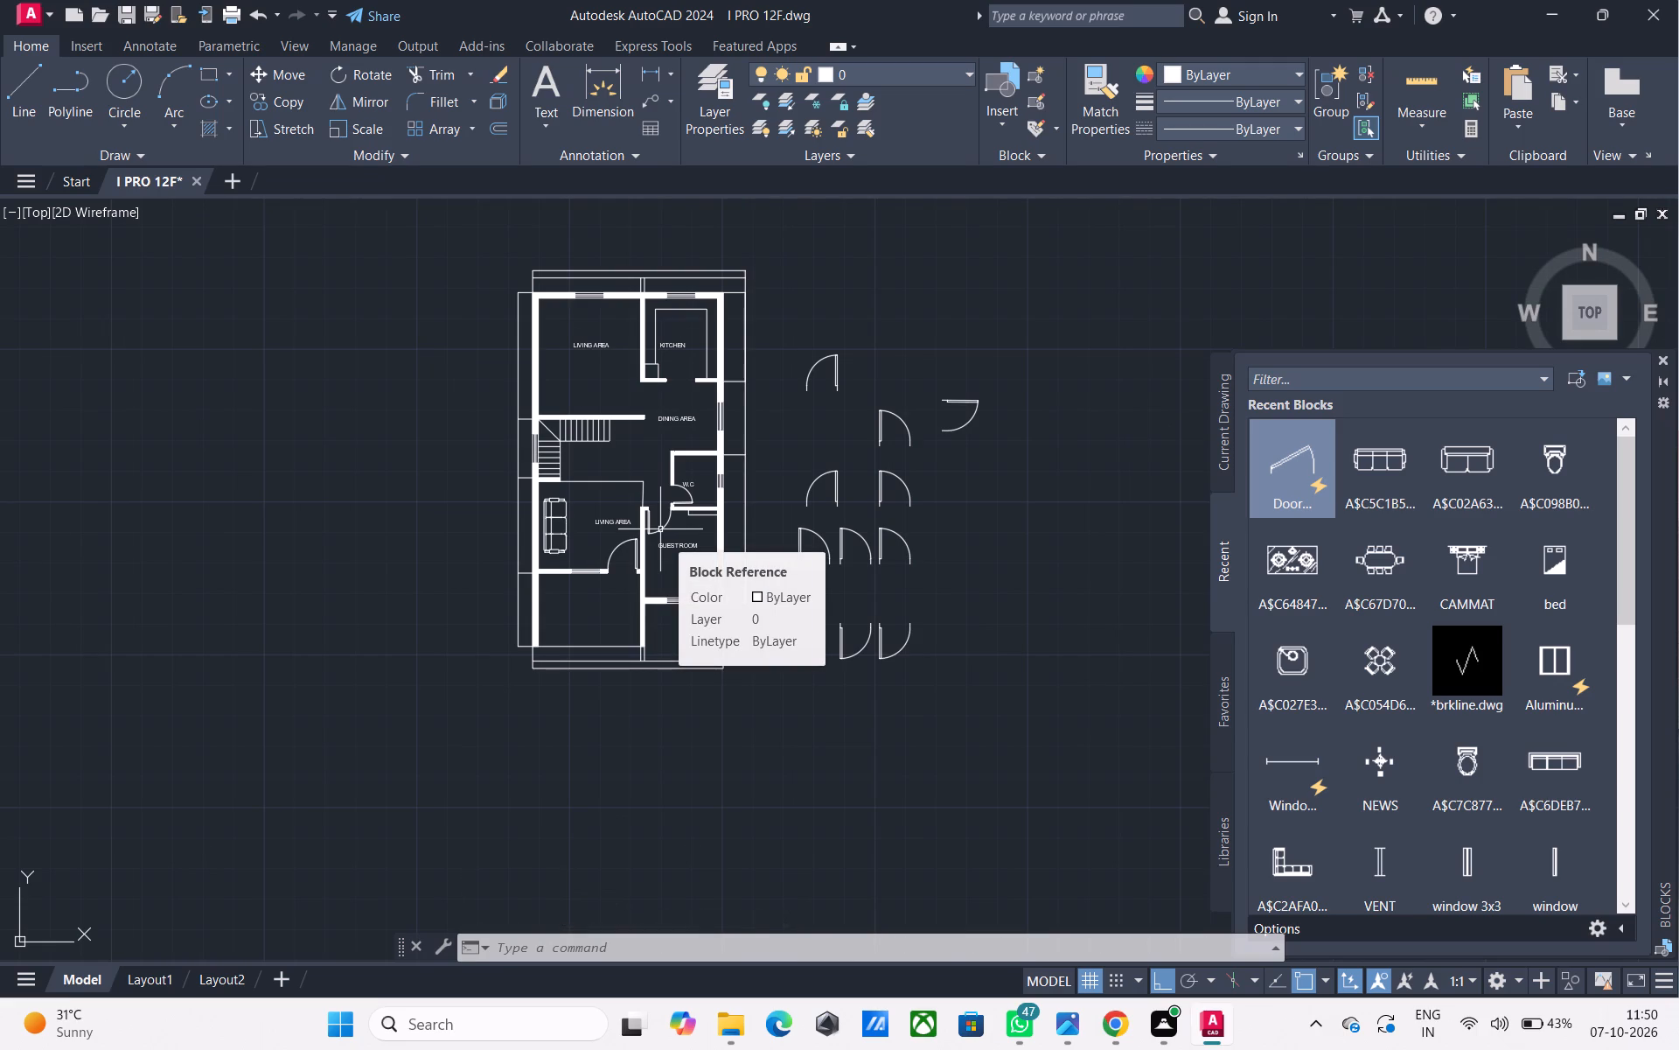
middle_drag(834, 522, 843, 633)
middle_drag(839, 629, 805, 573)
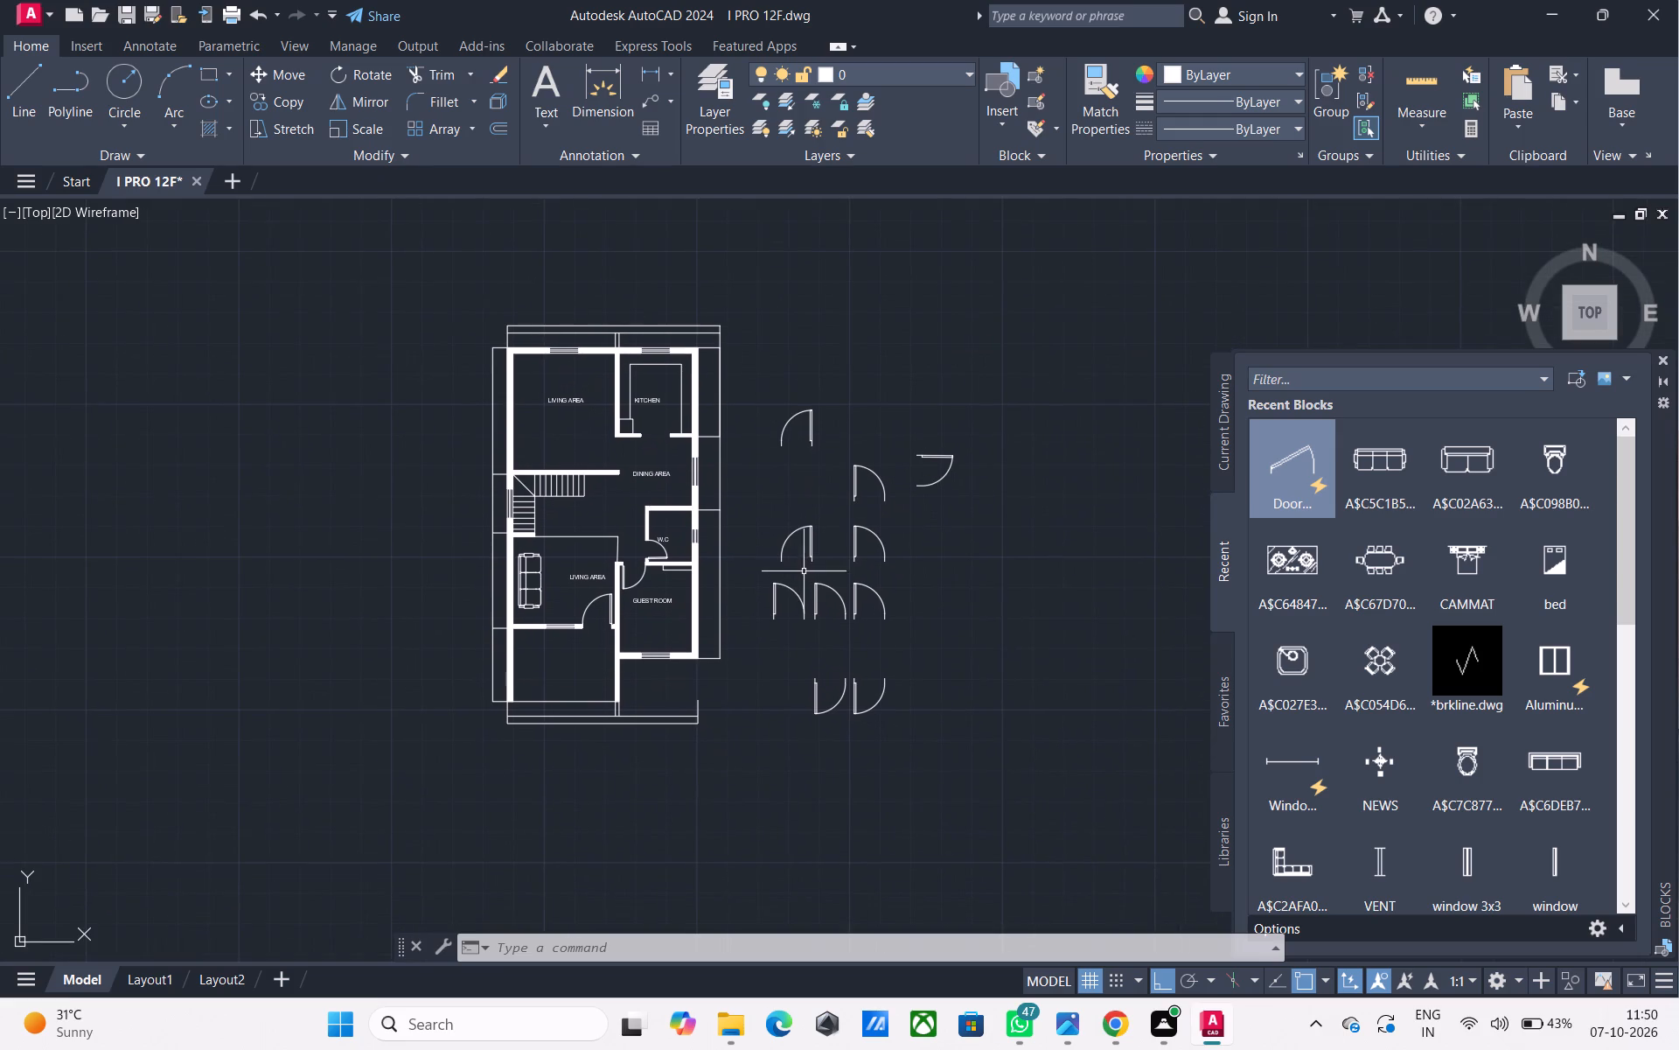
middle_drag(741, 503, 673, 533)
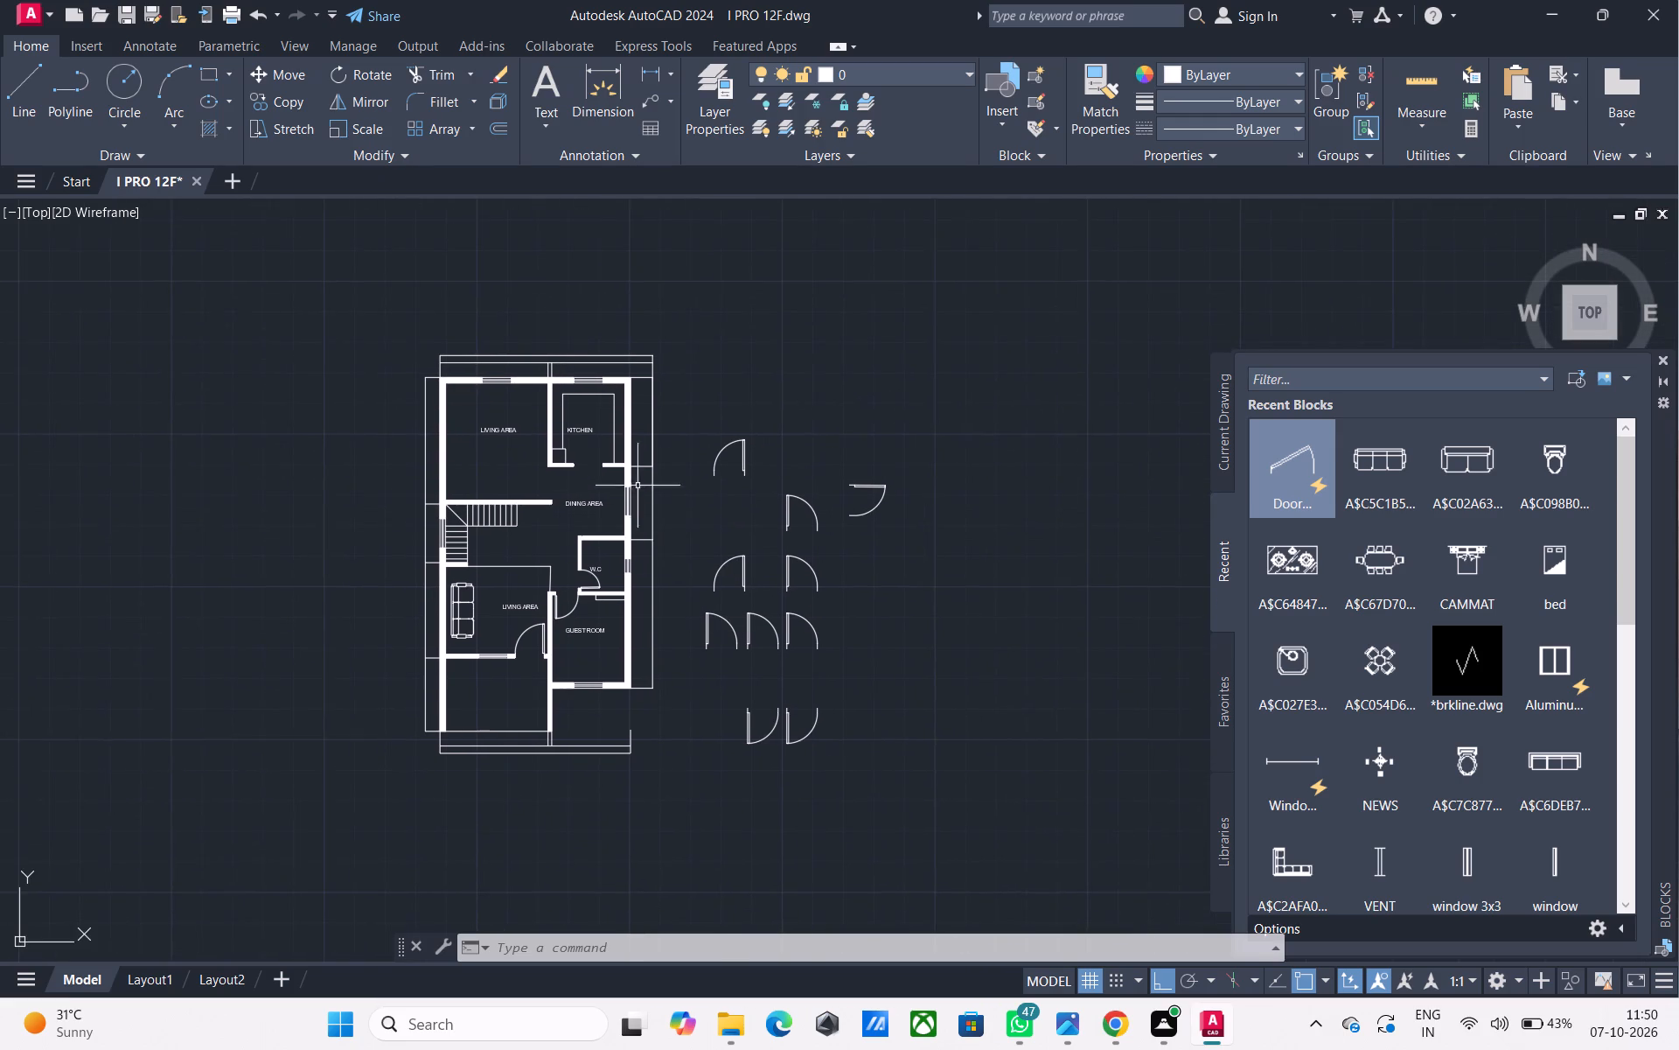
scroll(629, 470, up, 2)
middle_drag(603, 477, 679, 519)
middle_drag(680, 544, 633, 512)
middle_drag(651, 564, 641, 547)
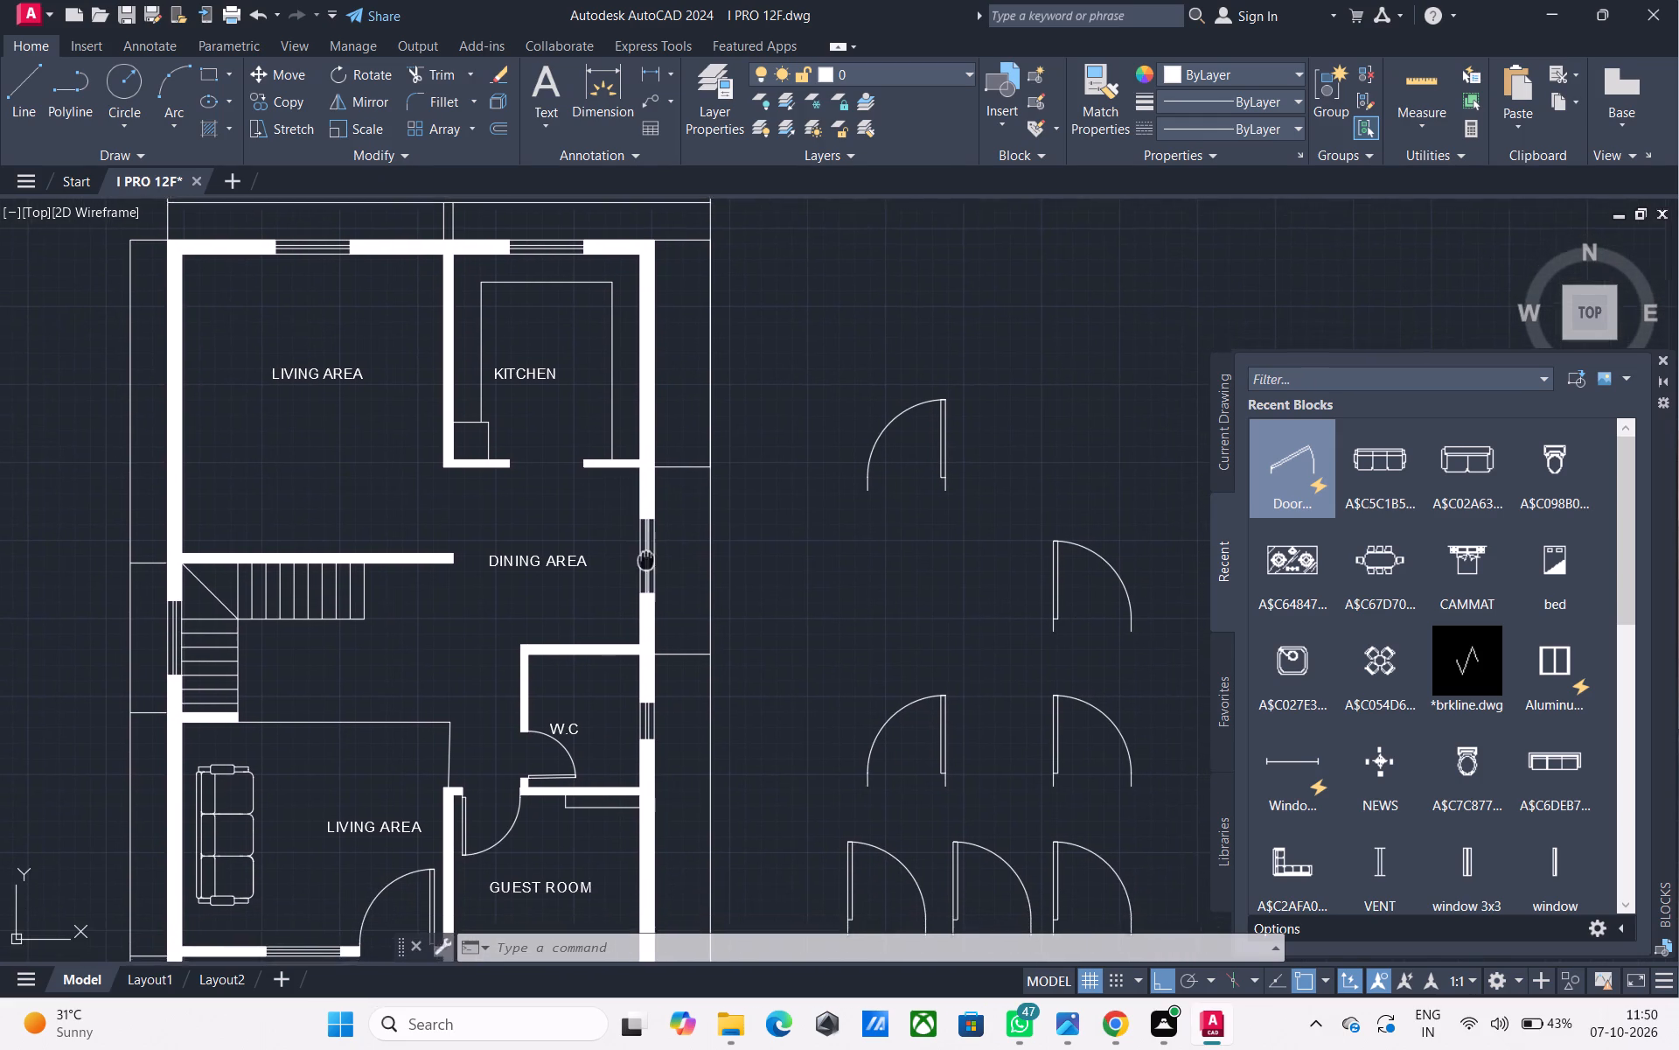
middle_drag(641, 547, 632, 520)
scroll(632, 514, up, 5)
click(623, 510)
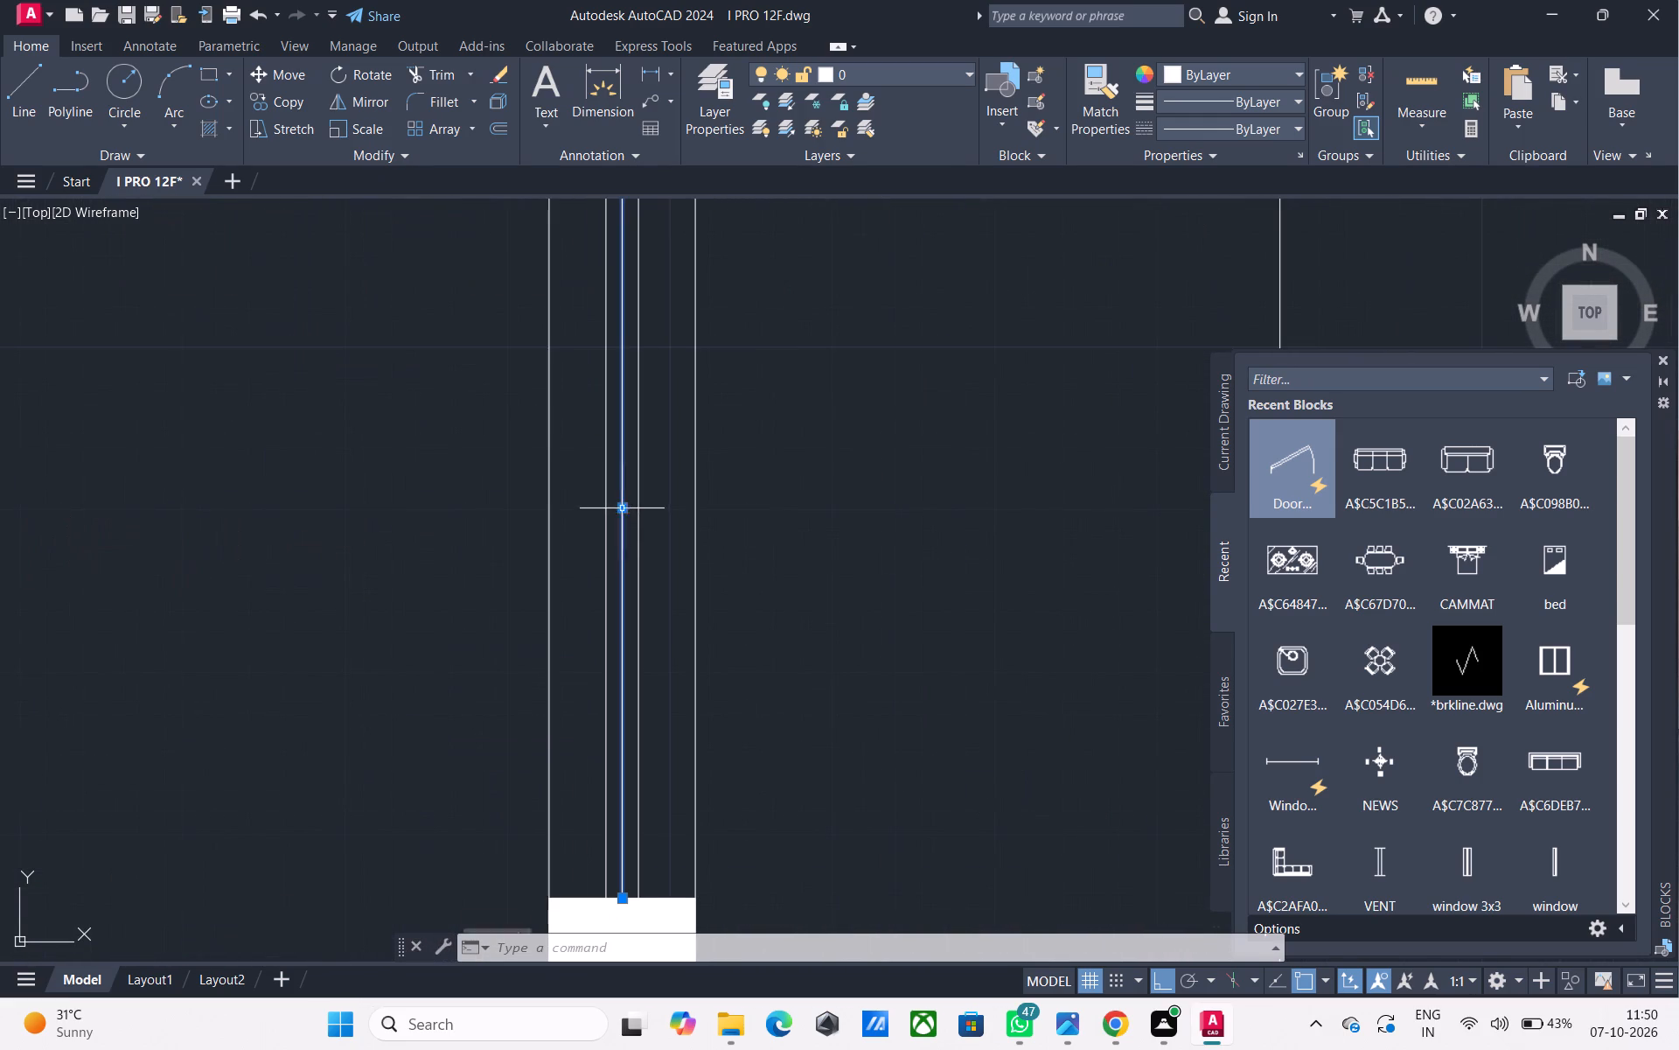
key(Delete)
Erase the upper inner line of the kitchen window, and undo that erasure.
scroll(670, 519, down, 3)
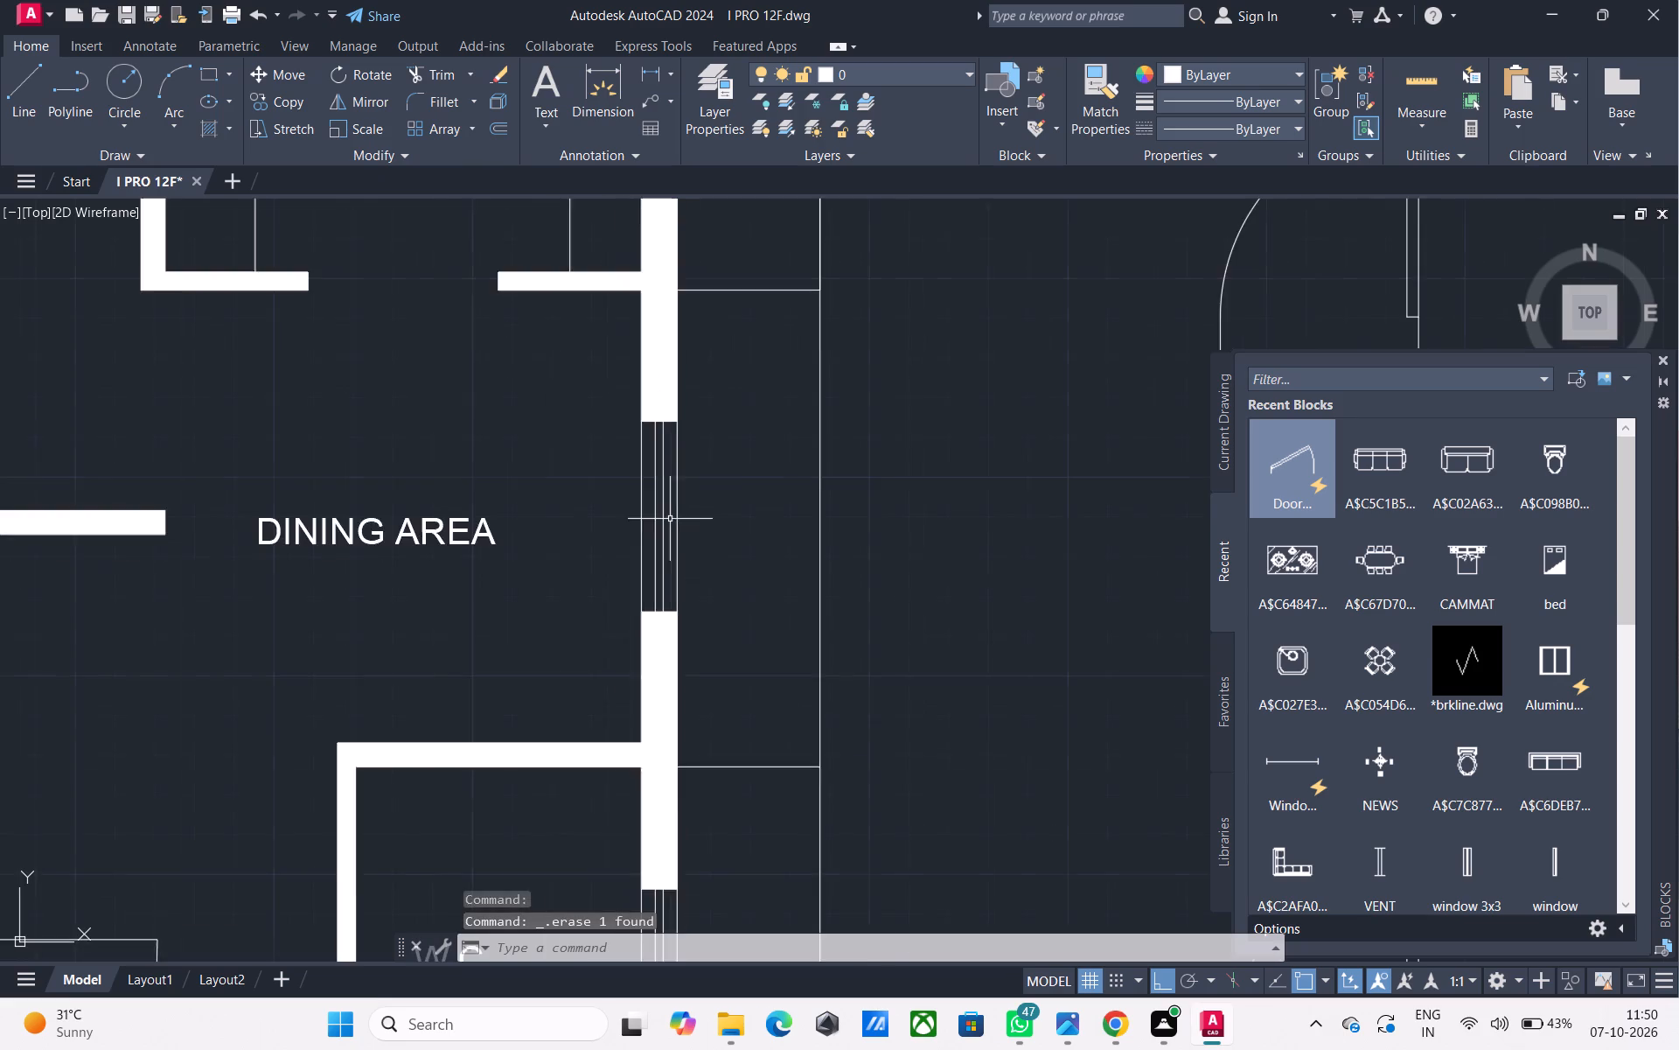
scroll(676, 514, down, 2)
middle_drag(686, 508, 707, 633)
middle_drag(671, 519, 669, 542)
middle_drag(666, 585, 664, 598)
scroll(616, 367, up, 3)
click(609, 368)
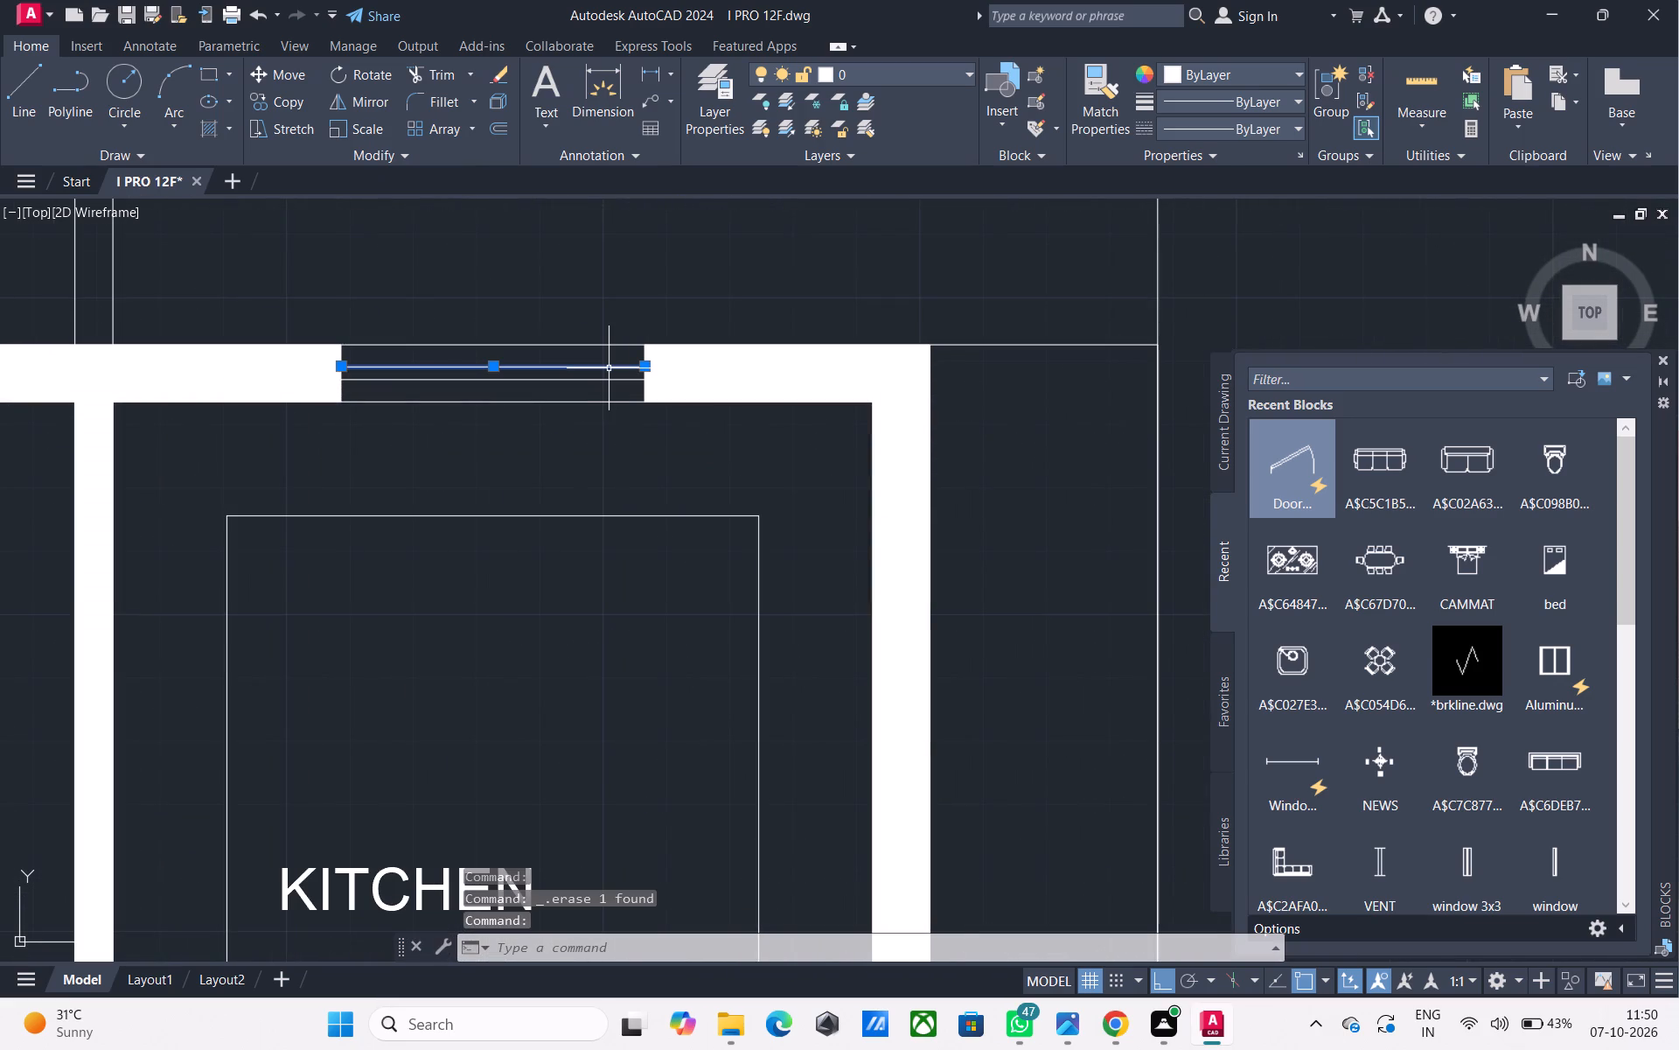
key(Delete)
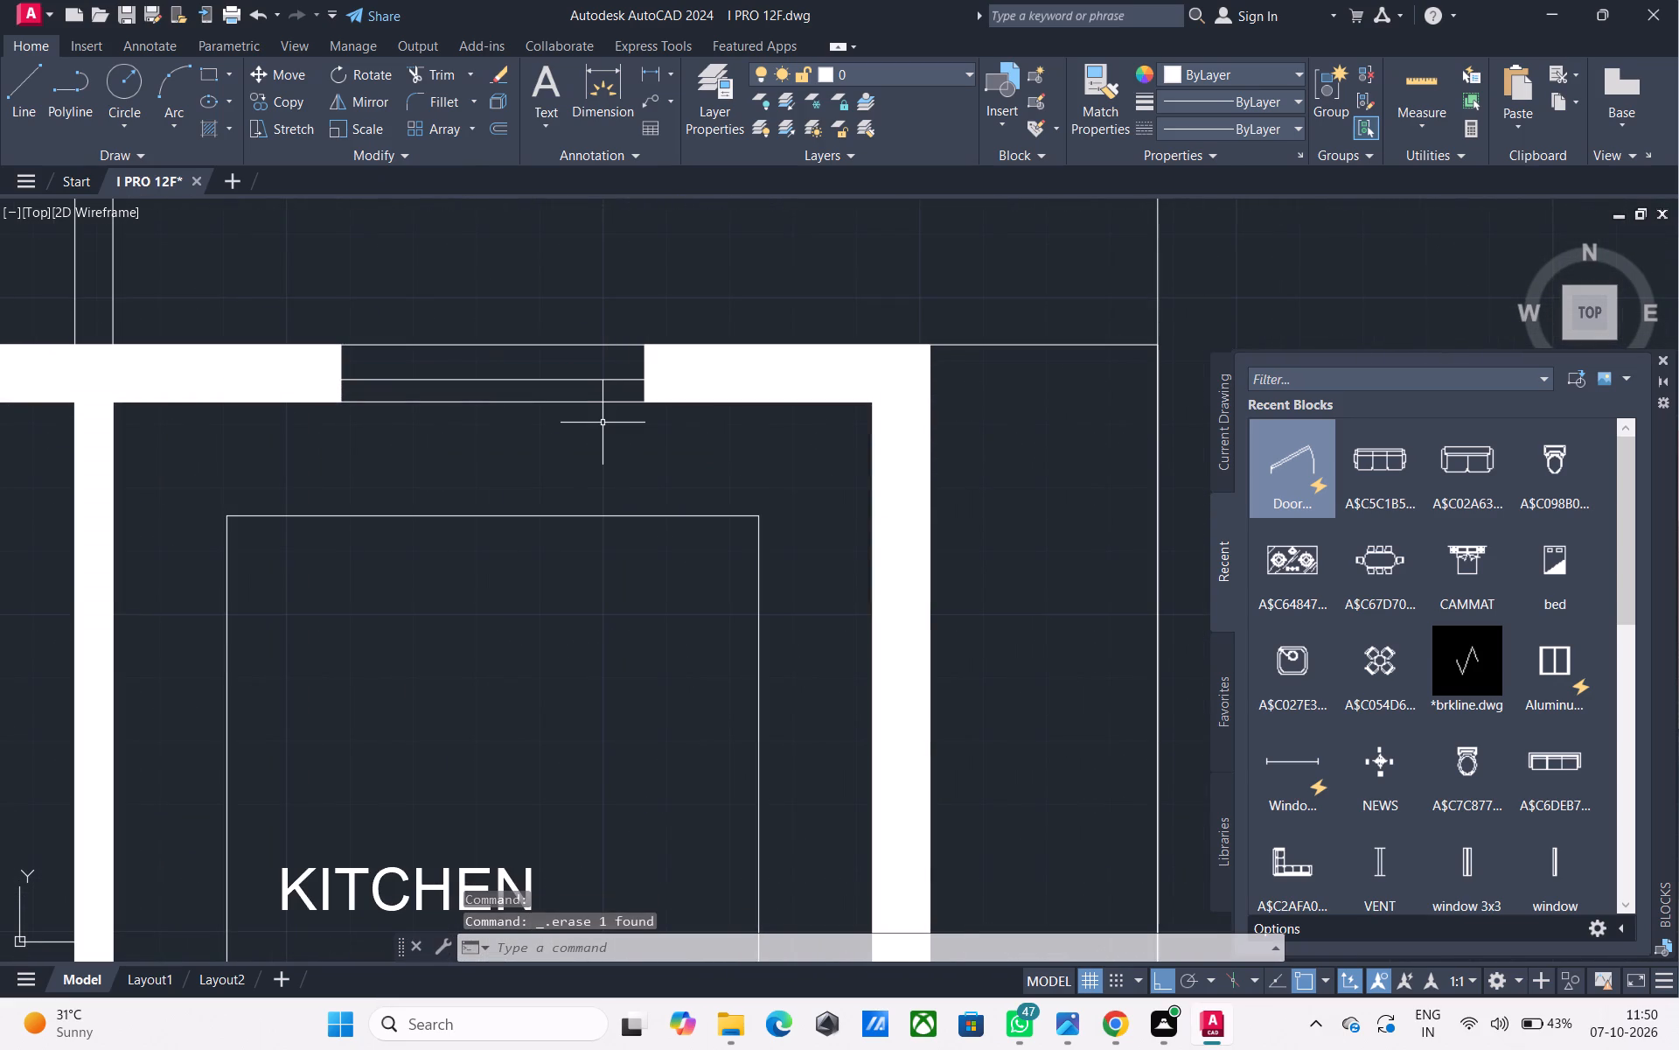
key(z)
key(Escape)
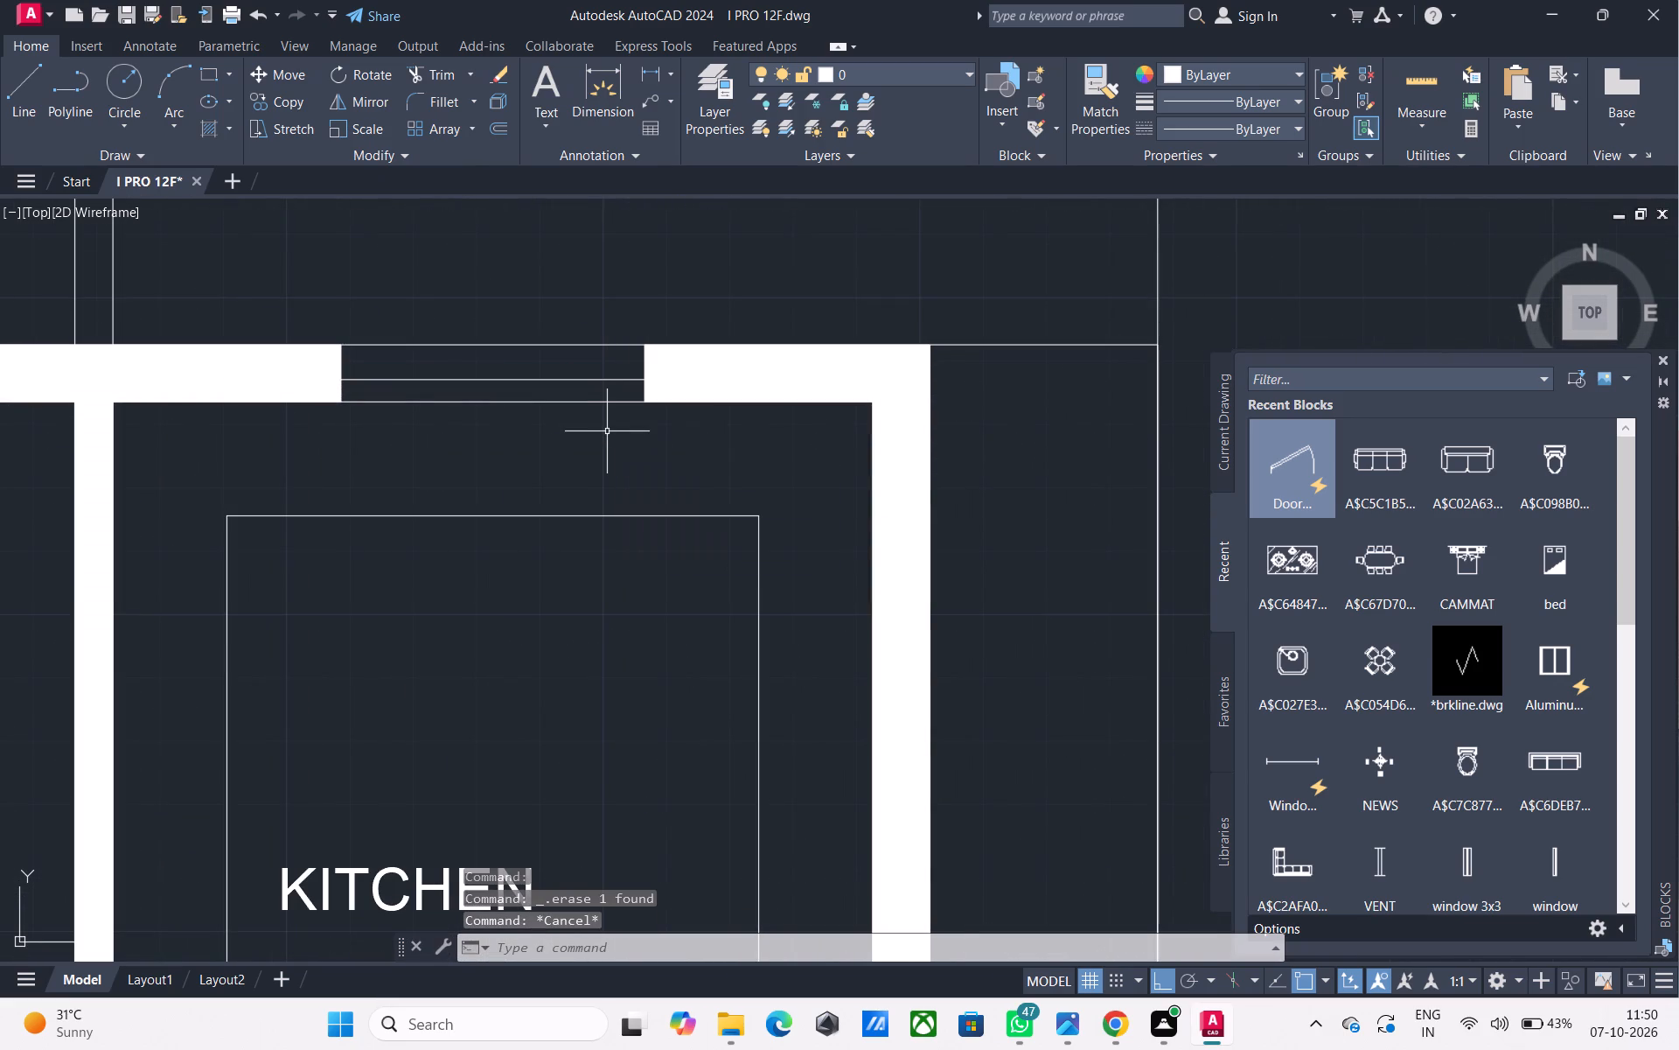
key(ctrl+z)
Look over the rooms, windows and doors of the floor plan from the kitchen down to the guest room.
scroll(656, 472, down, 2)
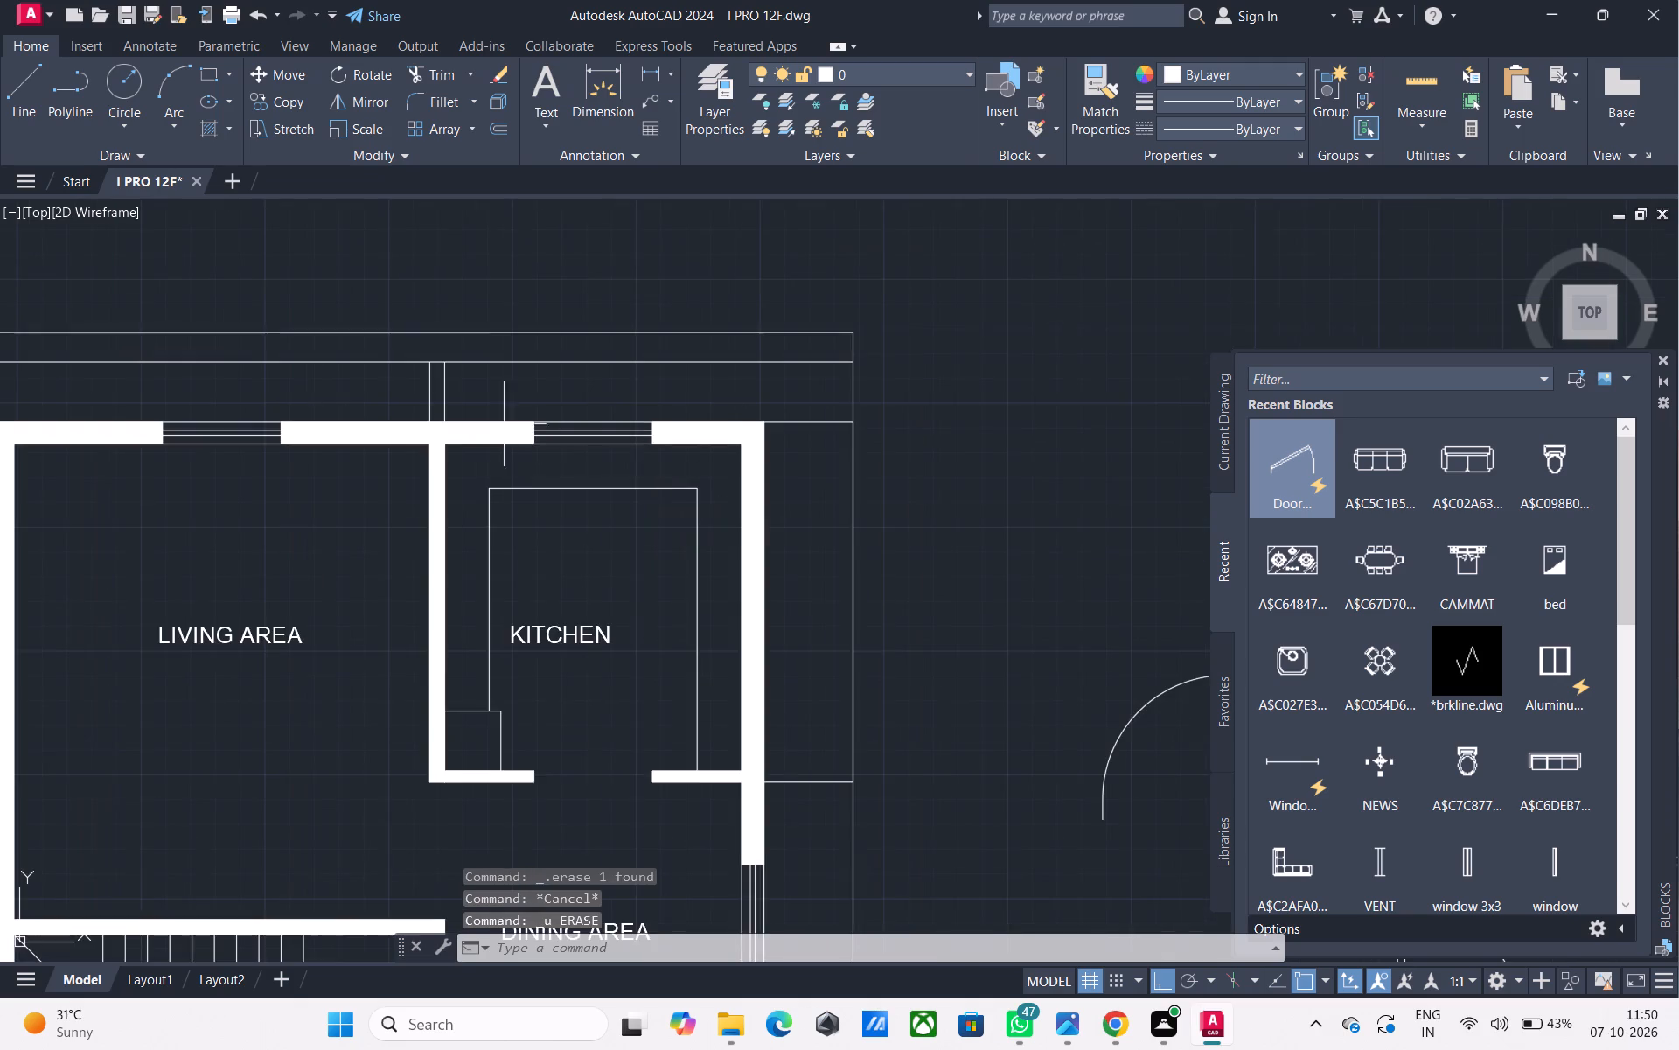
middle_drag(496, 417, 745, 371)
scroll(805, 416, down, 1)
middle_drag(803, 423, 768, 366)
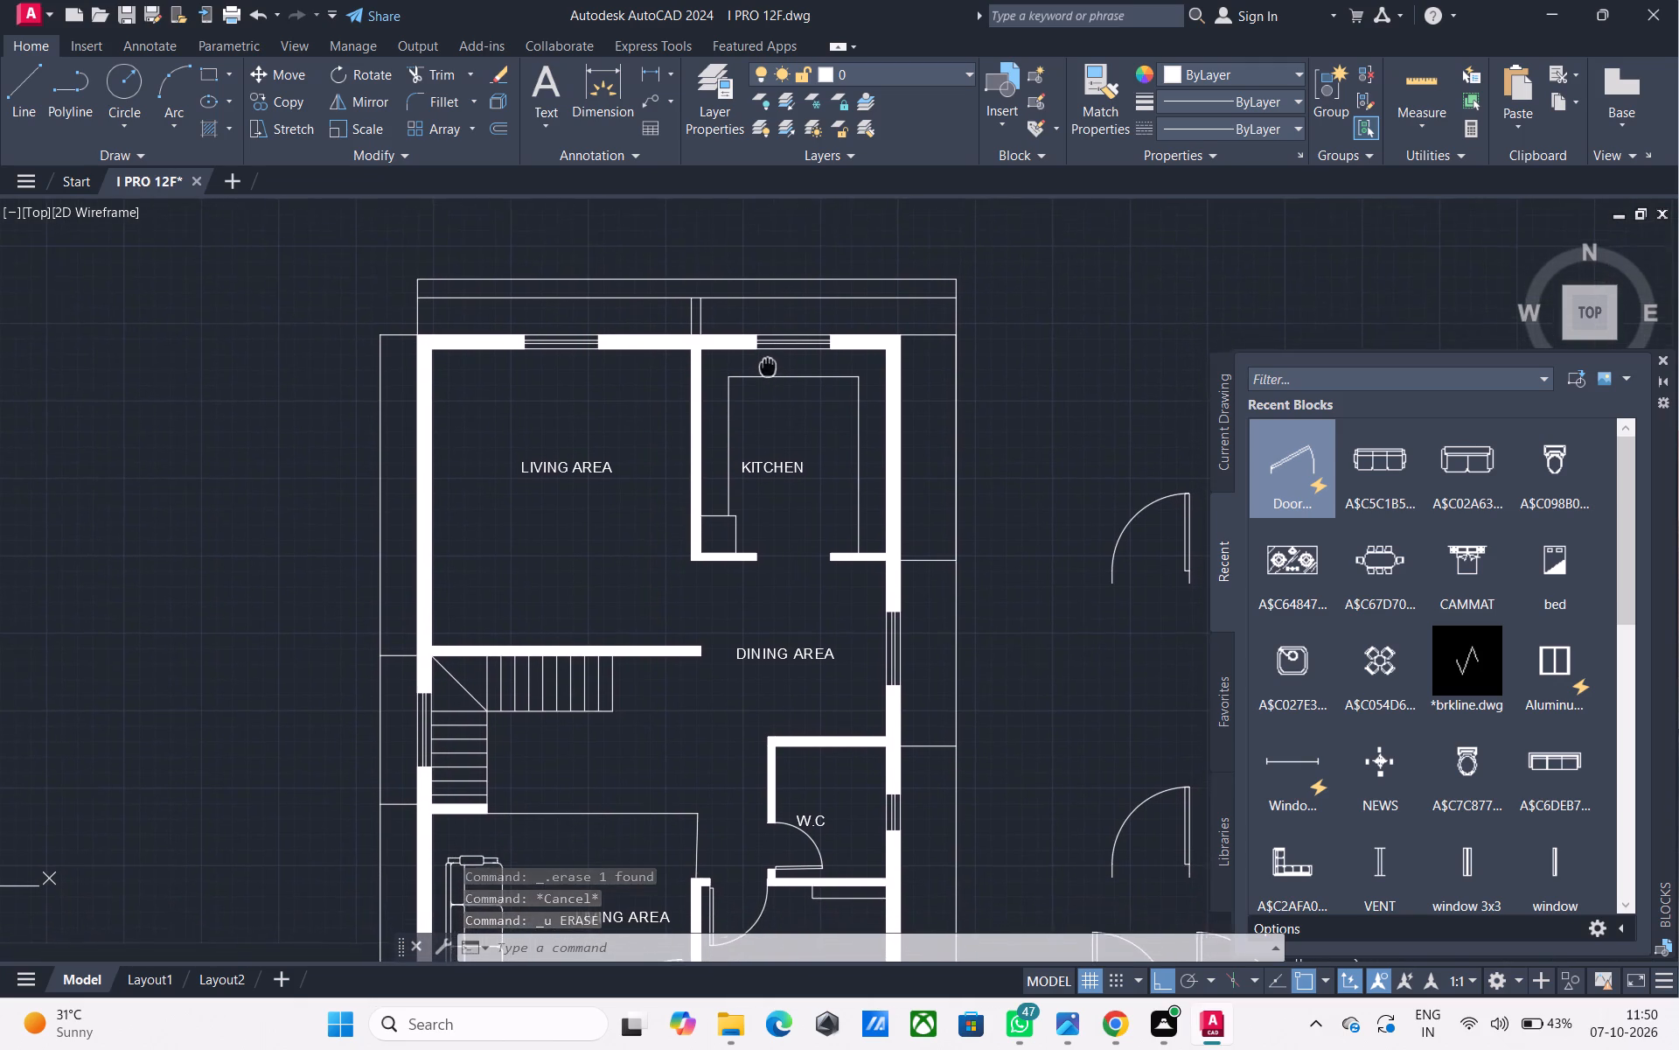
middle_drag(768, 366, 772, 284)
middle_drag(606, 675, 665, 476)
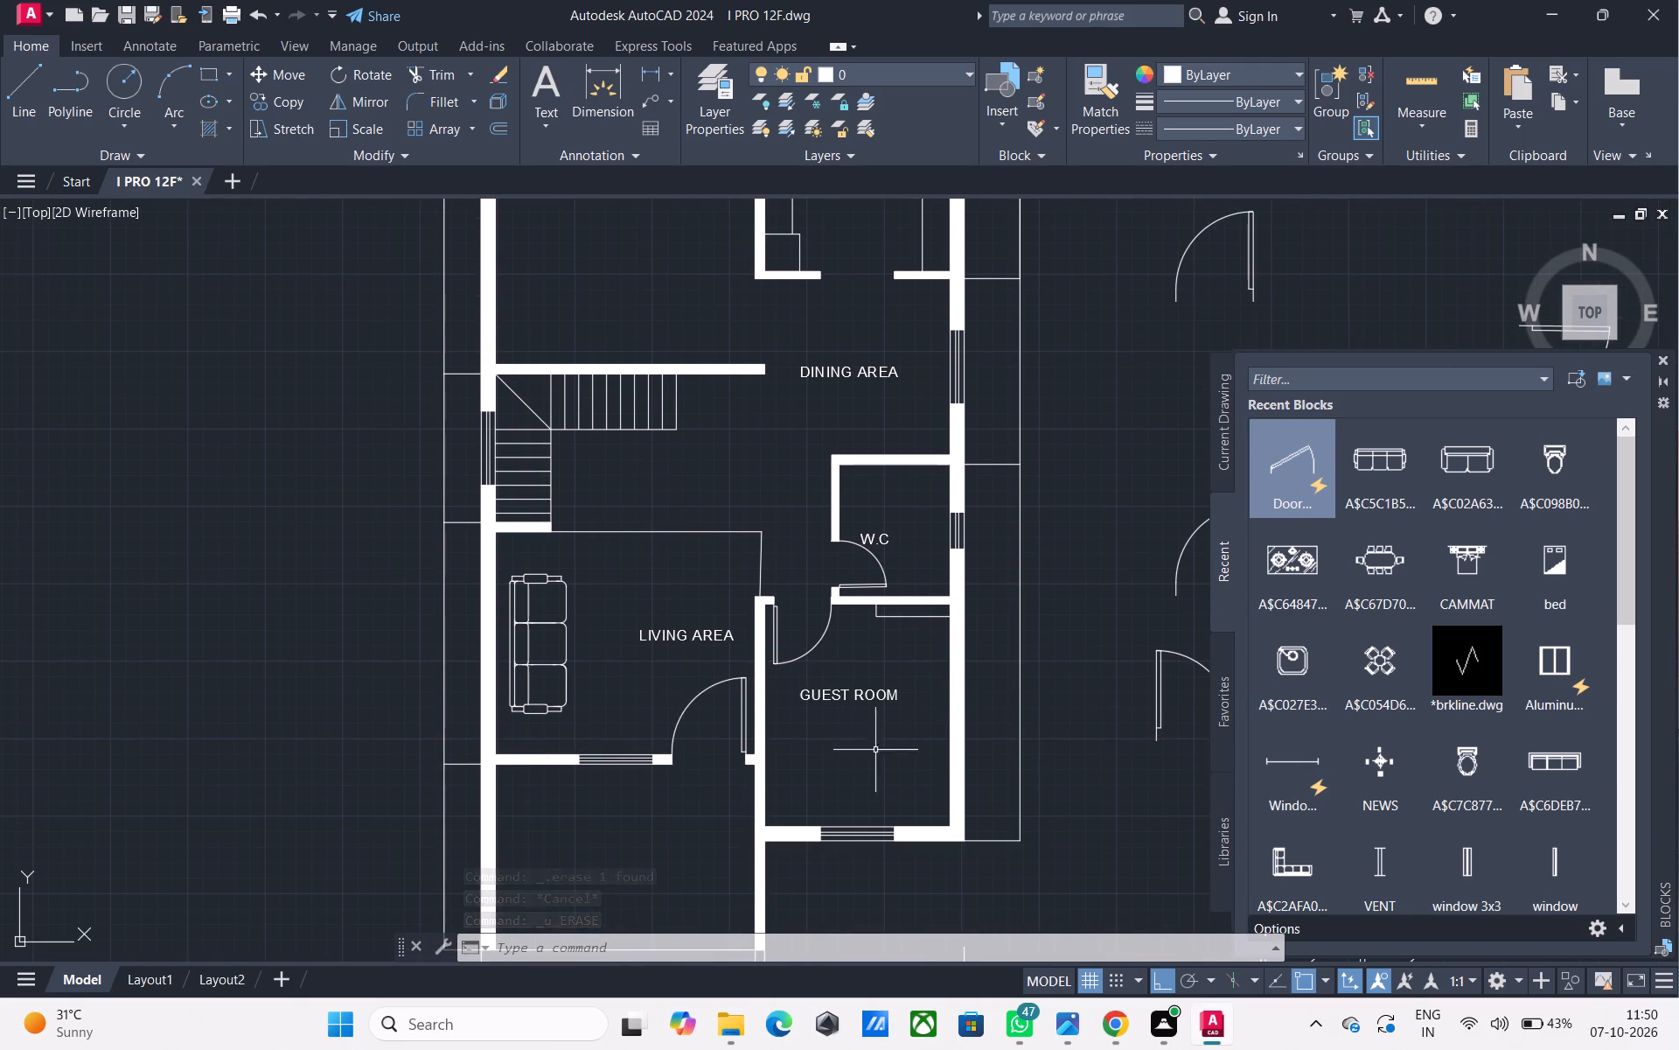
middle_drag(877, 759, 839, 607)
scroll(594, 606, up, 3)
middle_drag(611, 628, 578, 574)
scroll(574, 570, down, 4)
middle_drag(710, 535, 747, 759)
middle_drag(857, 546, 841, 485)
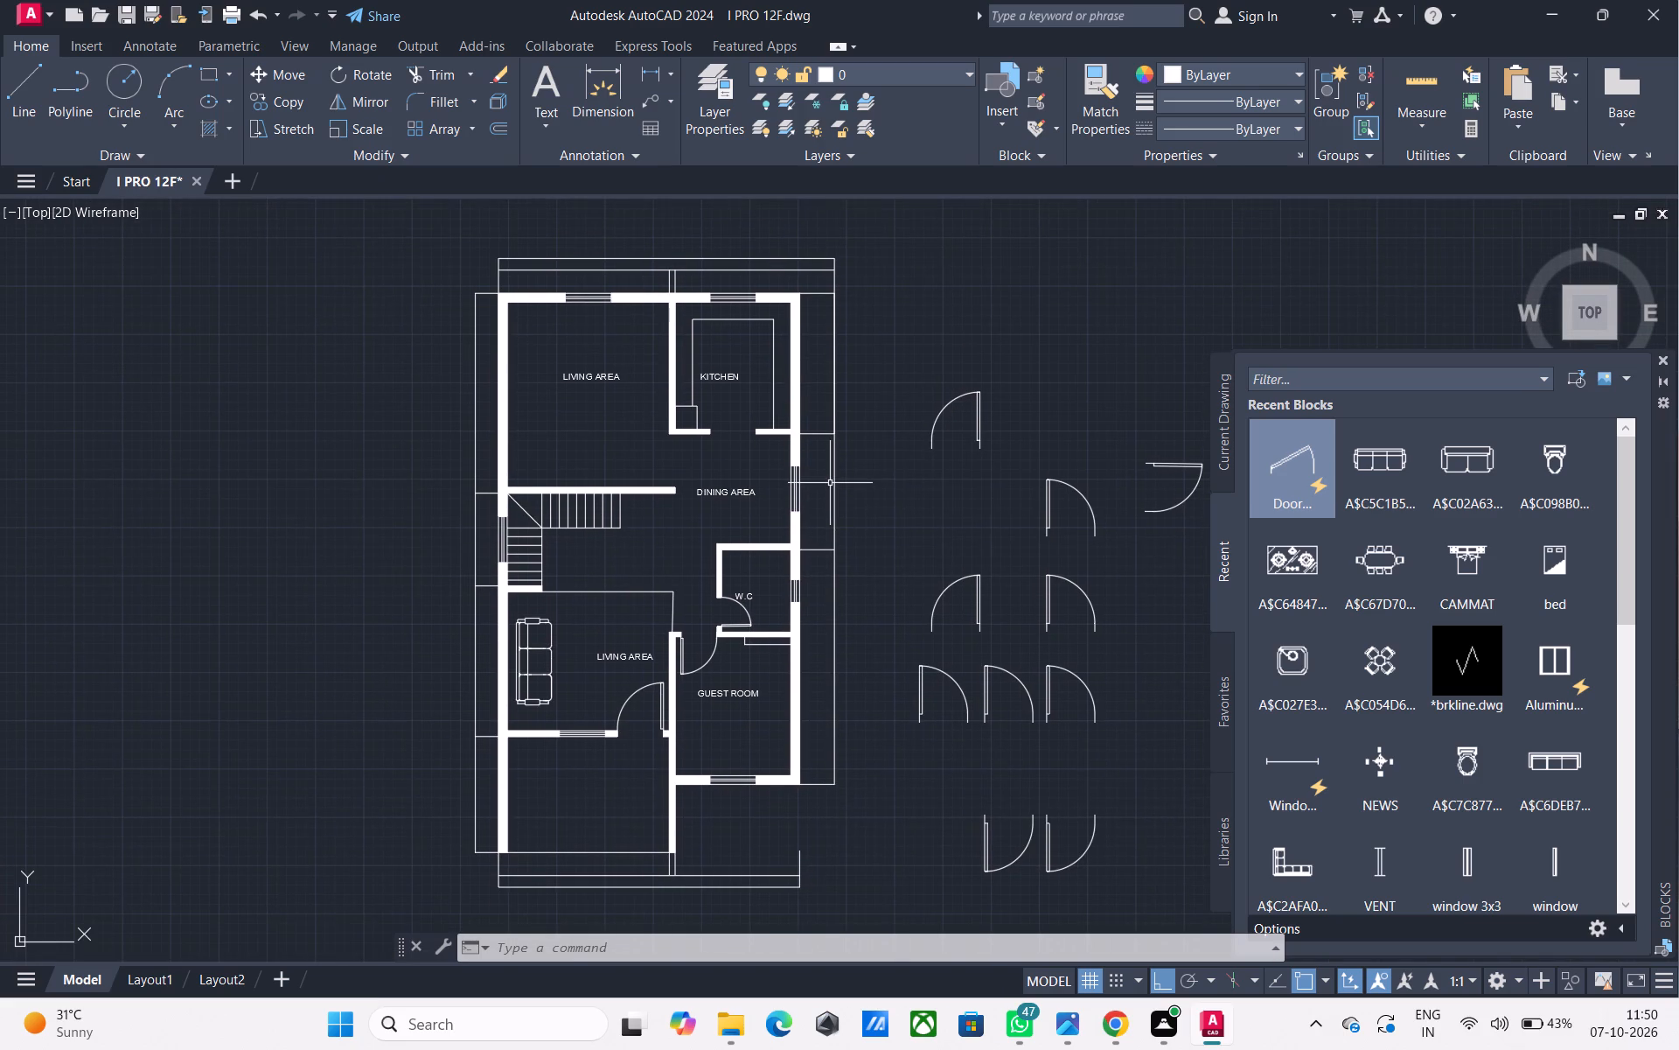
Save the drawing.
key(ctrl+s)
Examine the fitted doors and walls around the W.C and guest room.
middle_drag(839, 451, 871, 368)
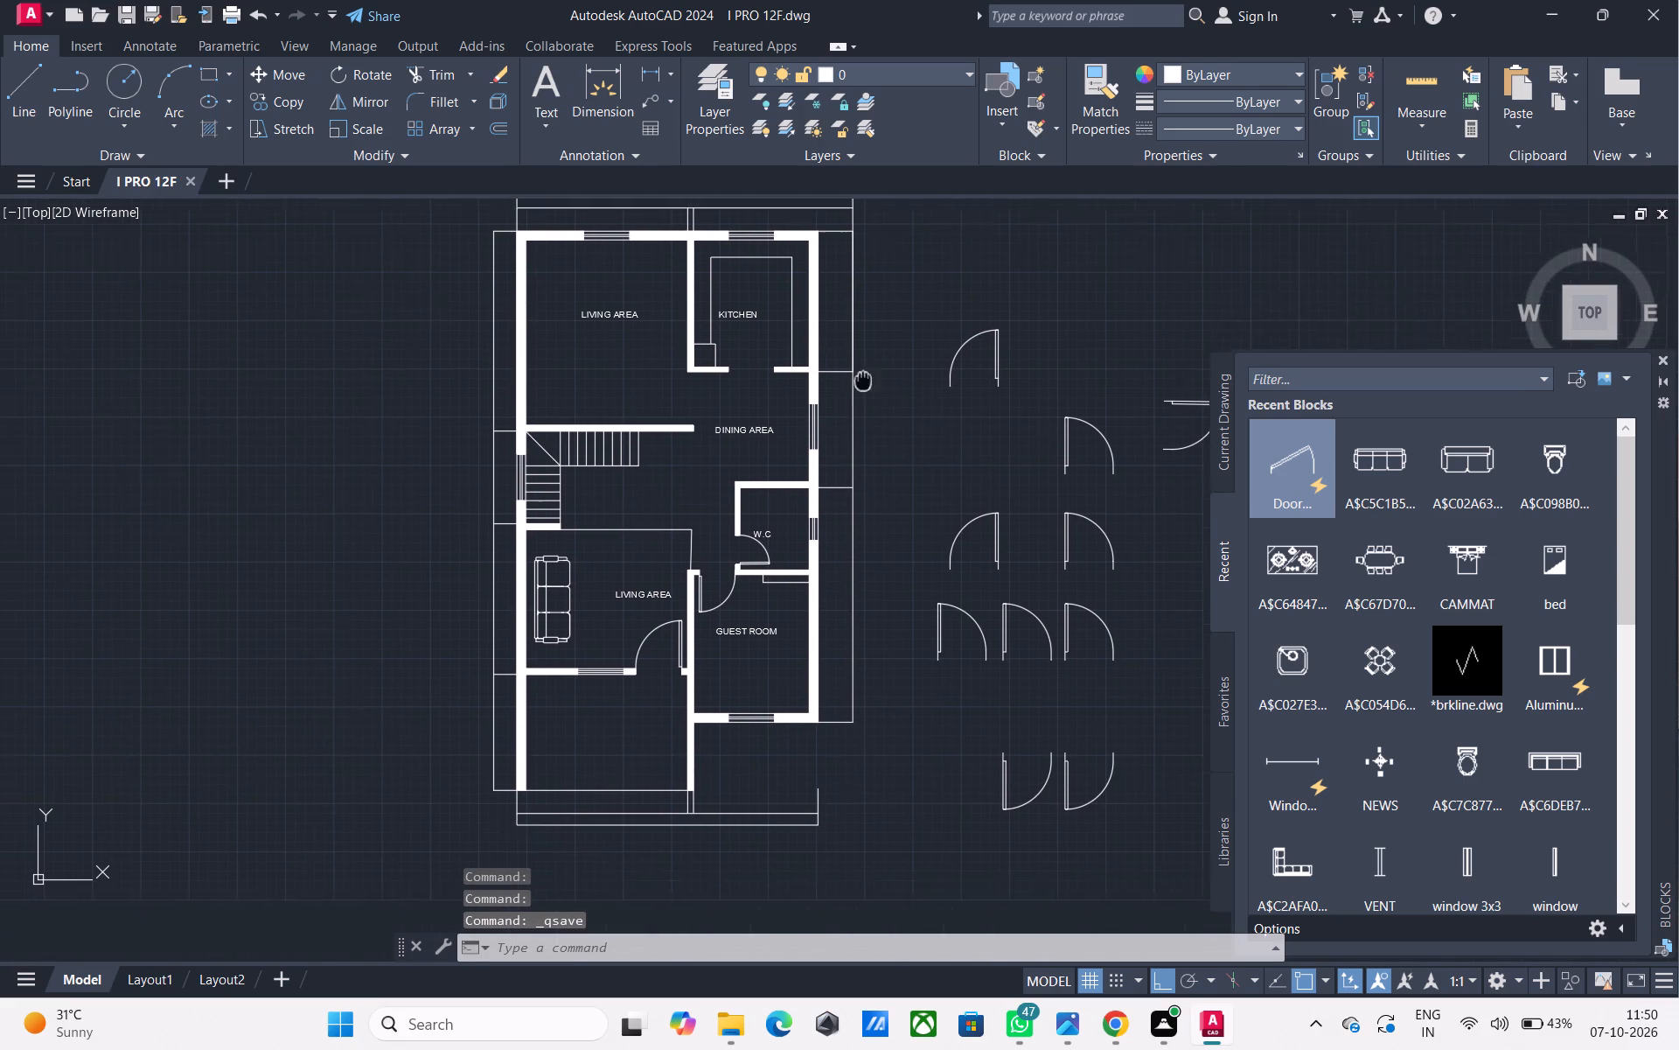
middle_drag(871, 368, 872, 367)
middle_drag(840, 497, 860, 435)
scroll(819, 495, up, 4)
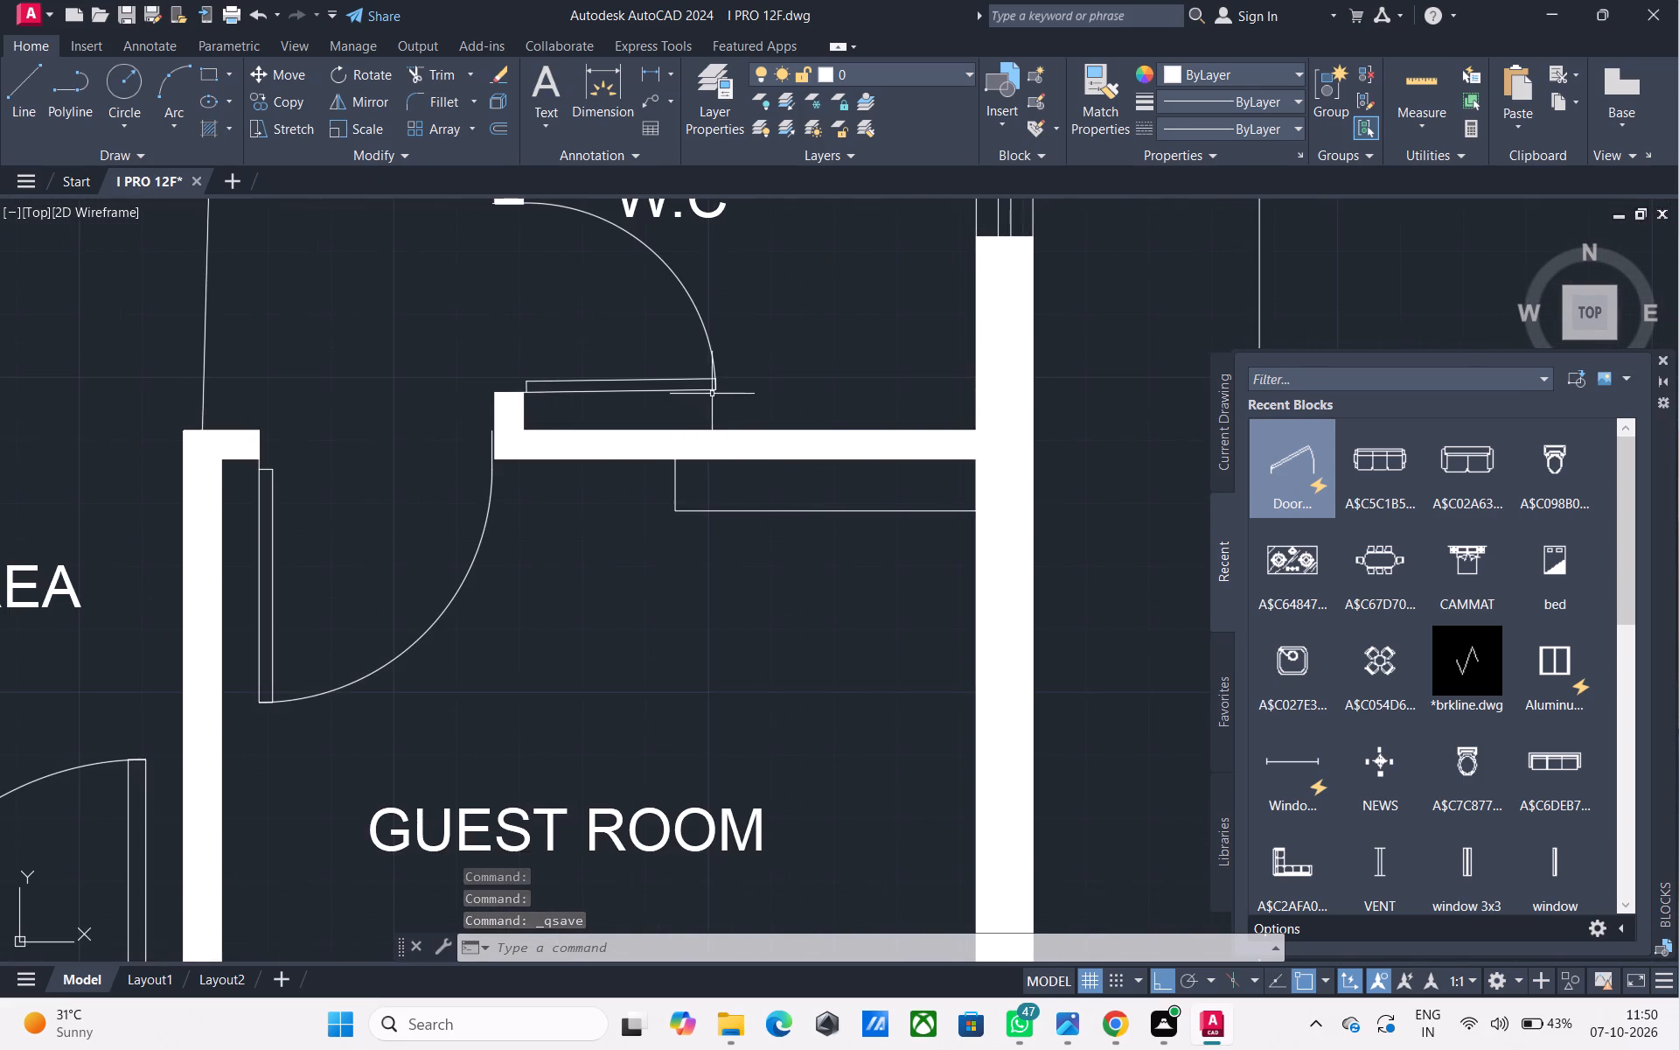
middle_drag(712, 396, 763, 575)
scroll(745, 555, down, 2)
middle_drag(714, 521, 770, 461)
scroll(770, 461, up, 1)
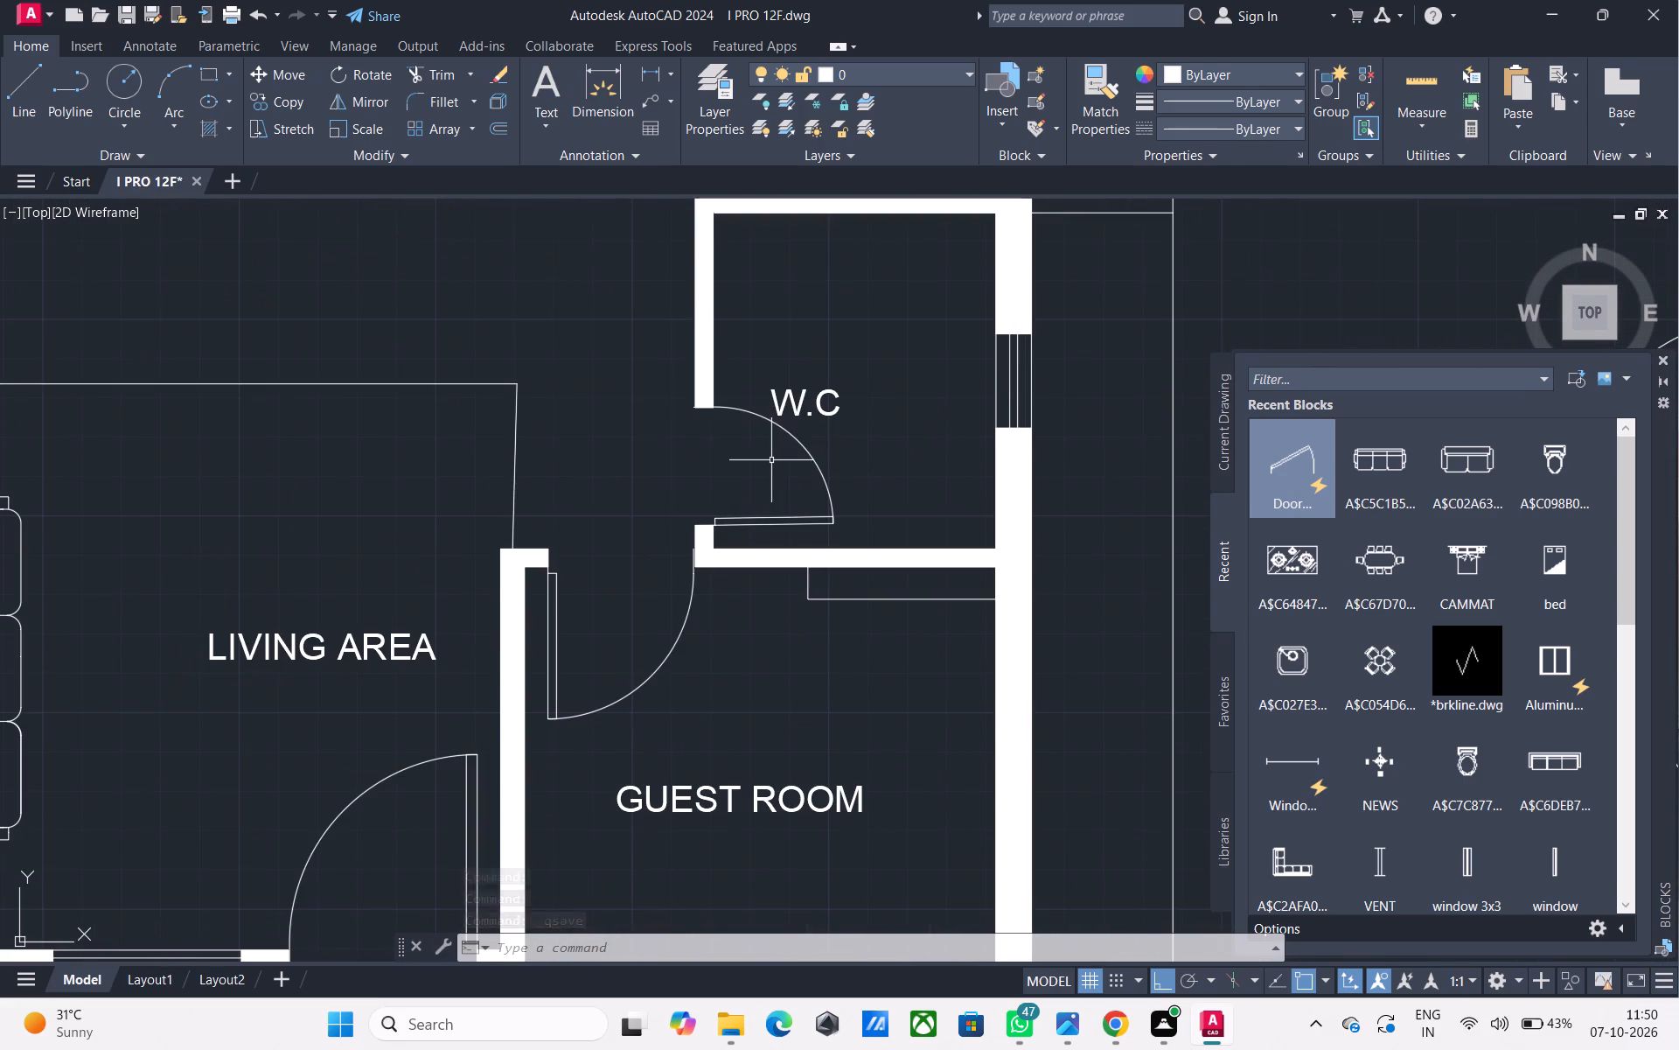
scroll(772, 459, down, 2)
middle_drag(772, 459, 779, 536)
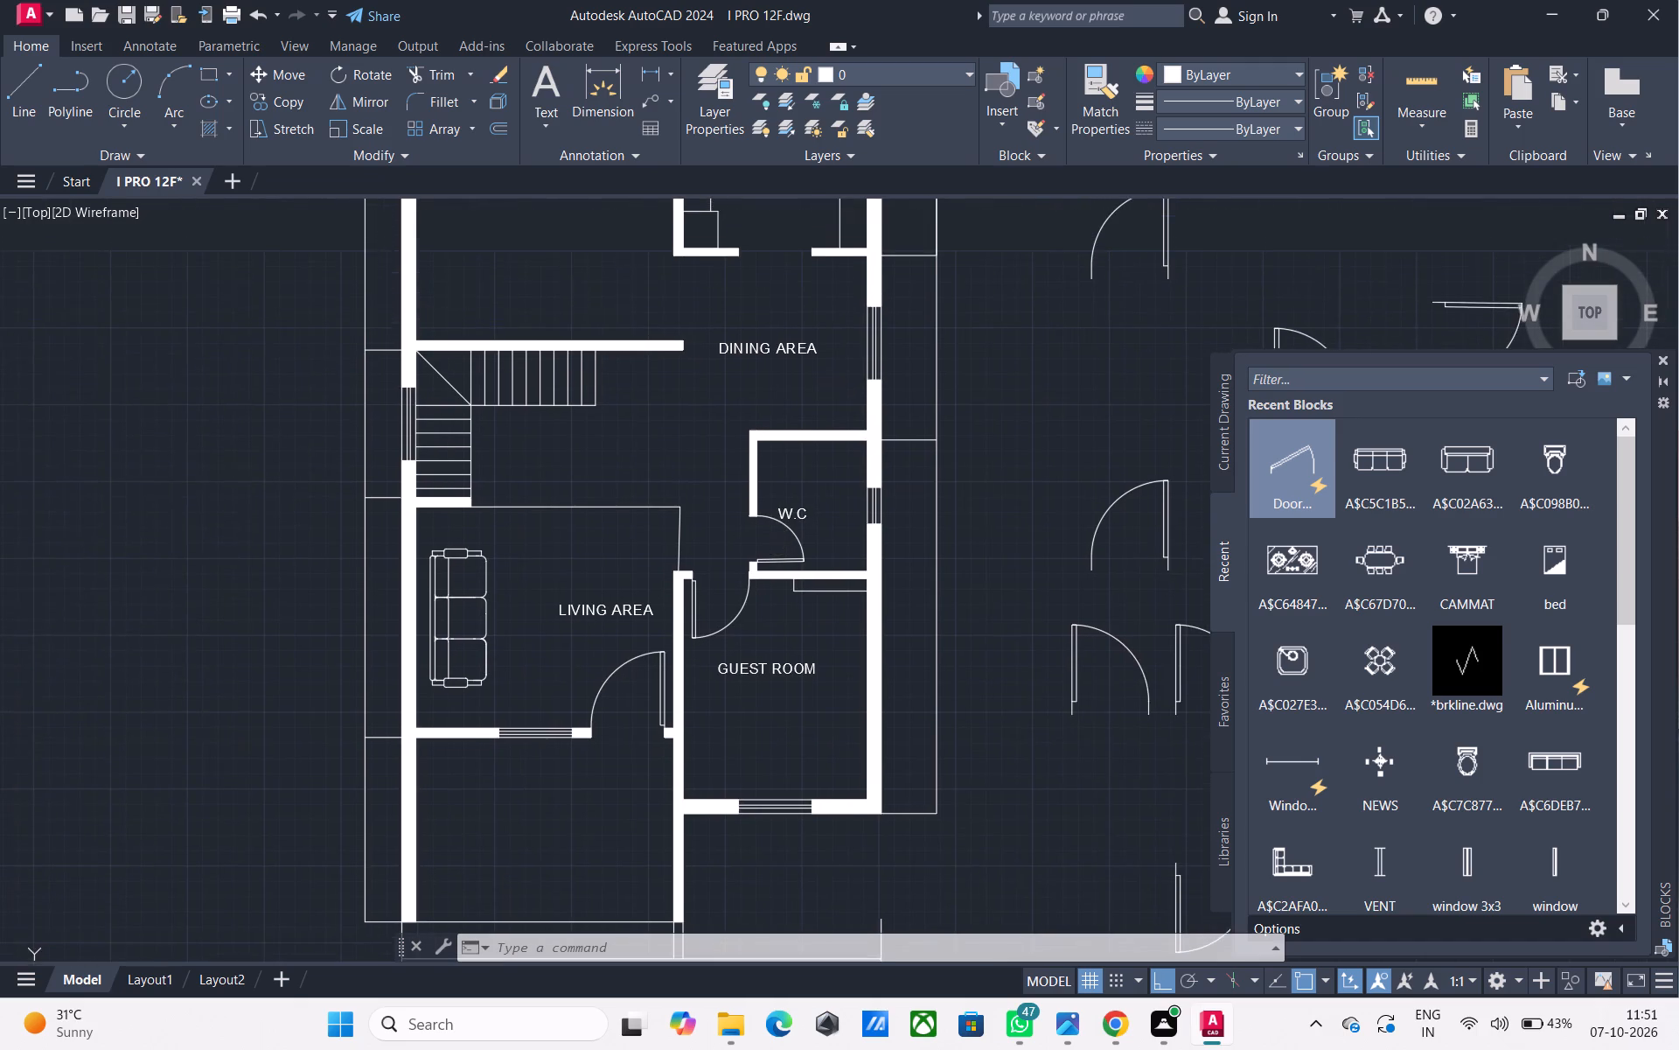
middle_drag(779, 529, 726, 544)
scroll(733, 569, down, 1)
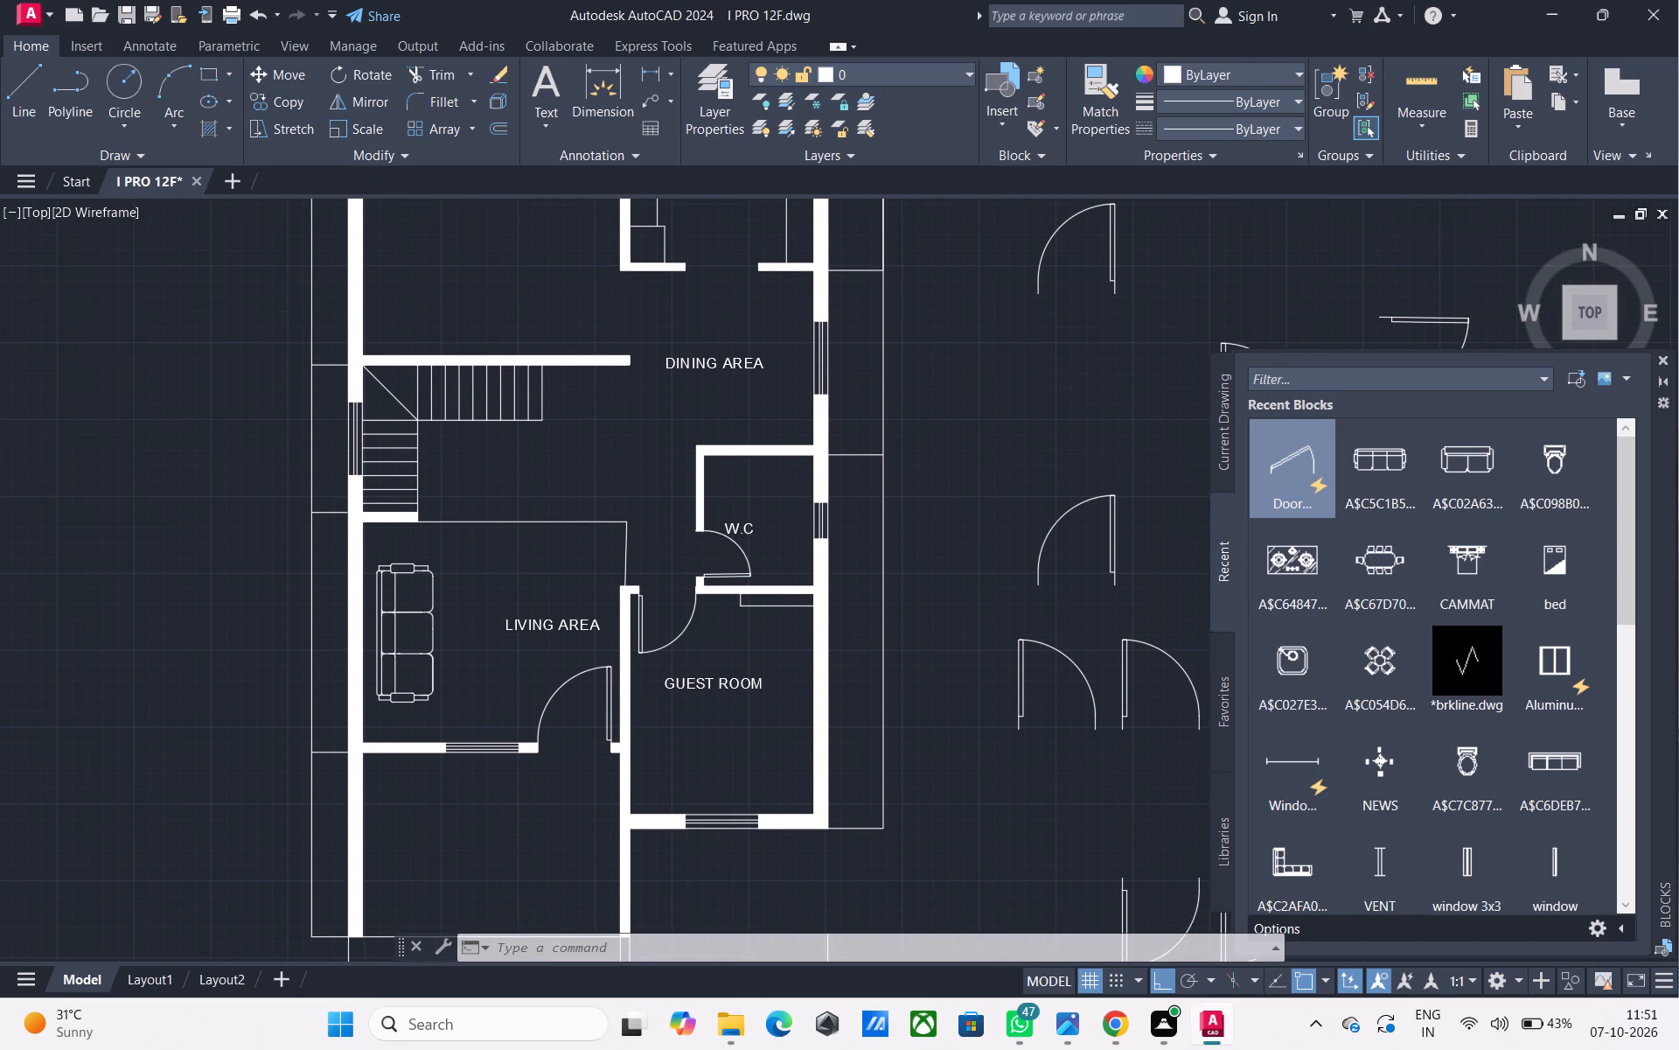
Examine the living area and kitchen windows in the top wall and the overall room layout.
middle_drag(735, 471, 735, 706)
scroll(742, 488, up, 3)
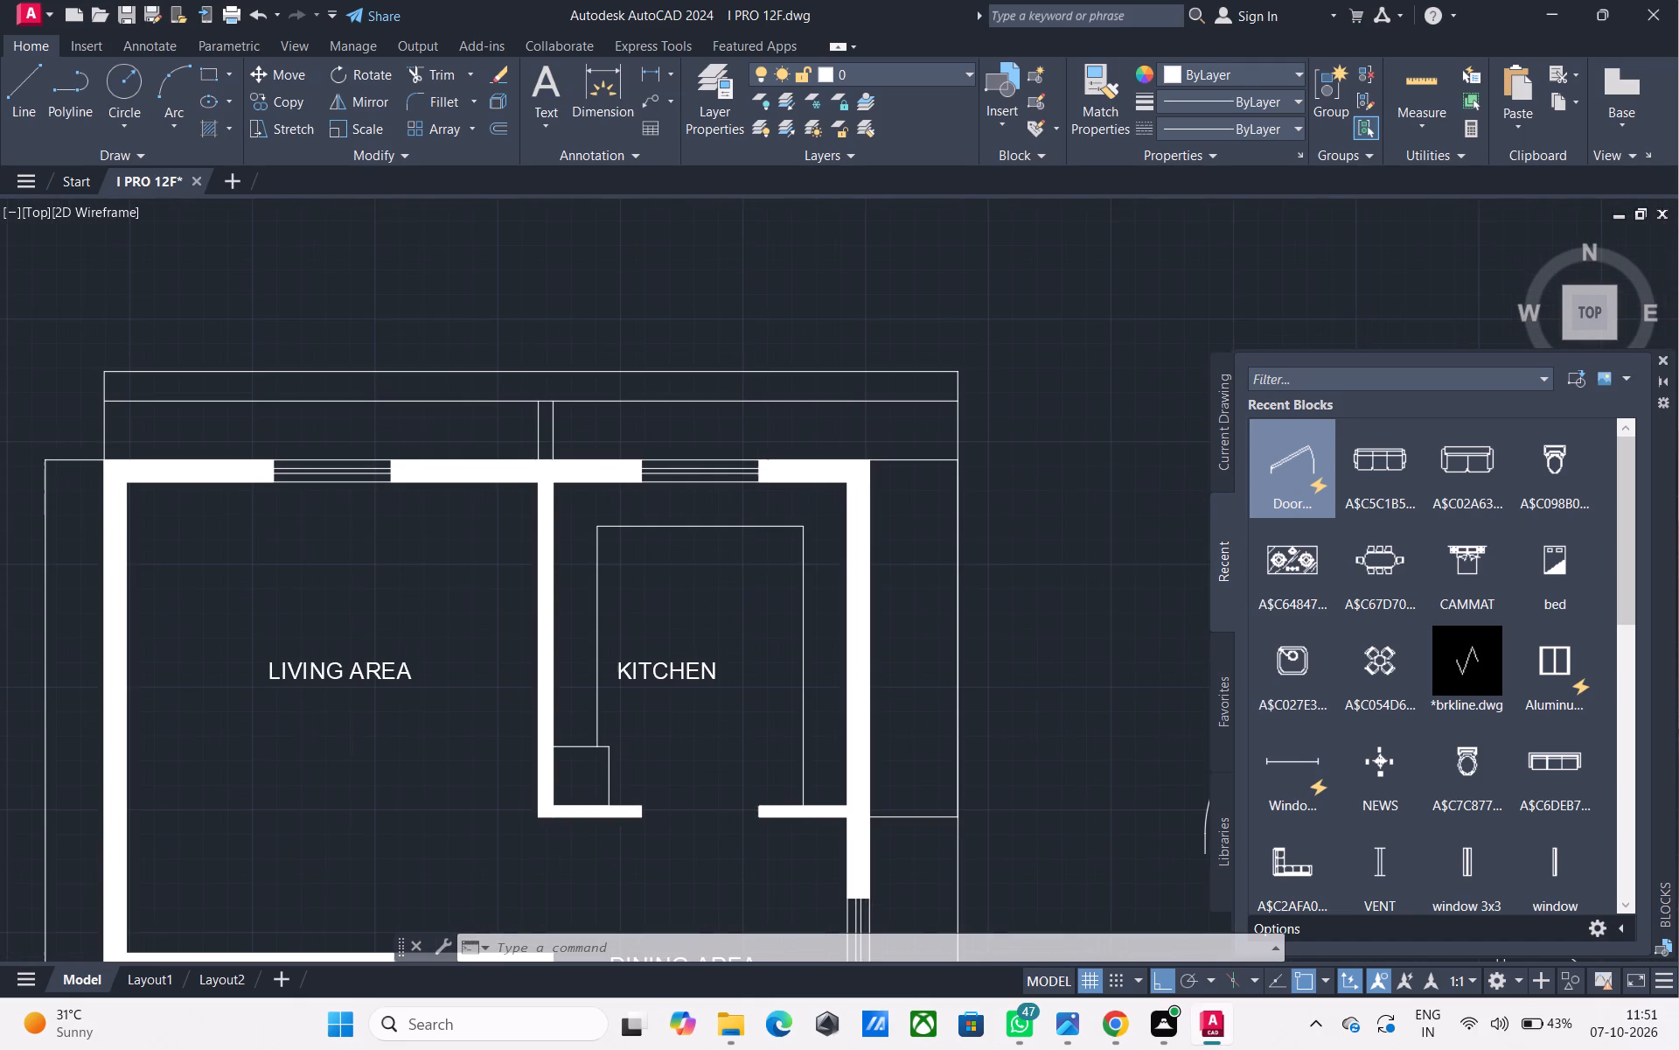
scroll(742, 488, down, 3)
middle_drag(749, 534, 761, 394)
middle_drag(742, 540, 703, 400)
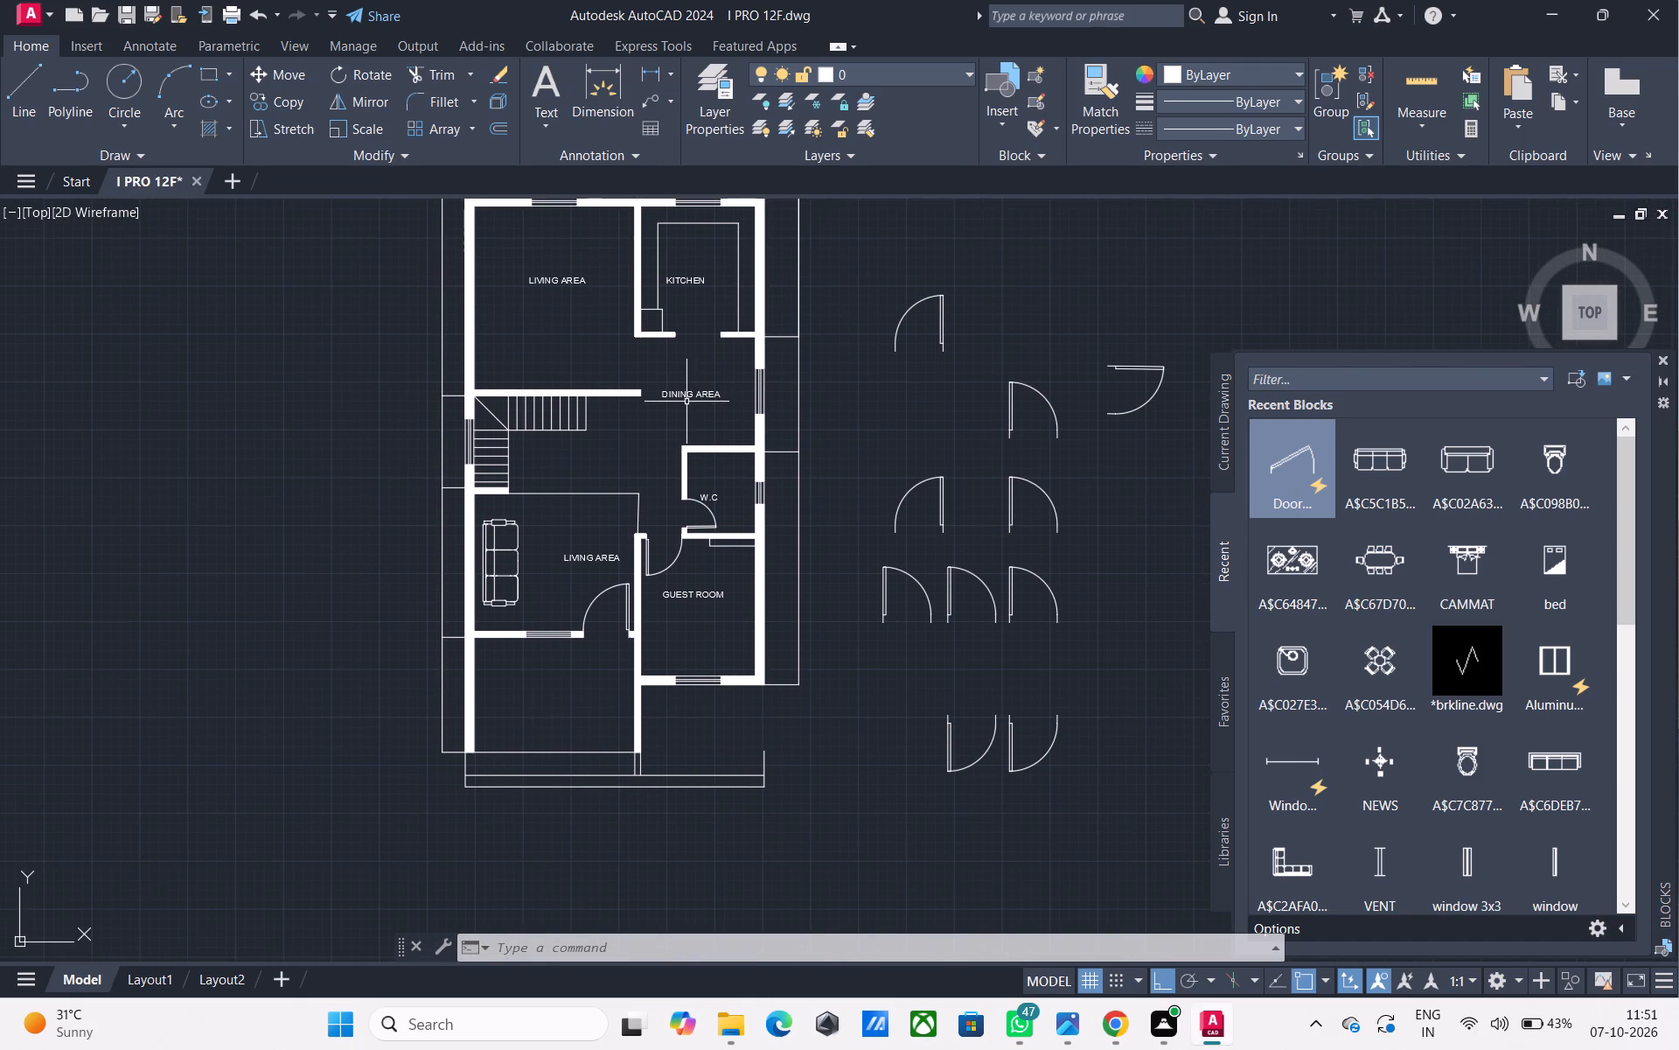
middle_drag(685, 402, 680, 649)
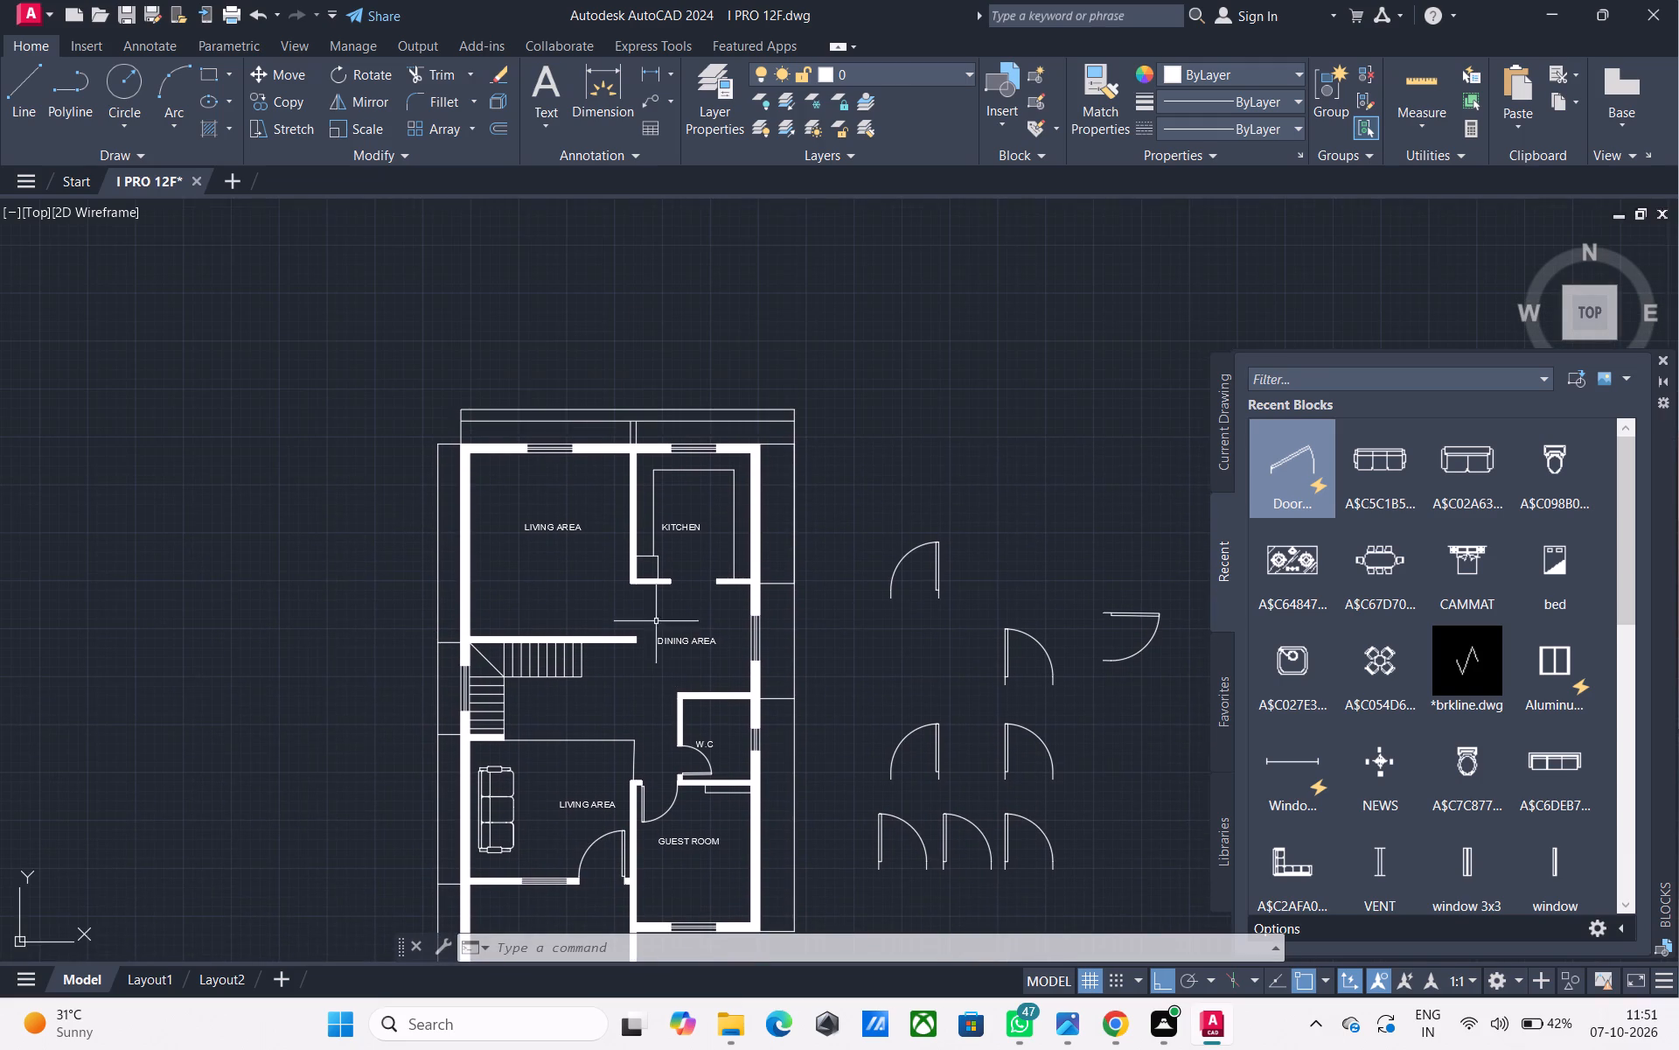
scroll(547, 444, up, 4)
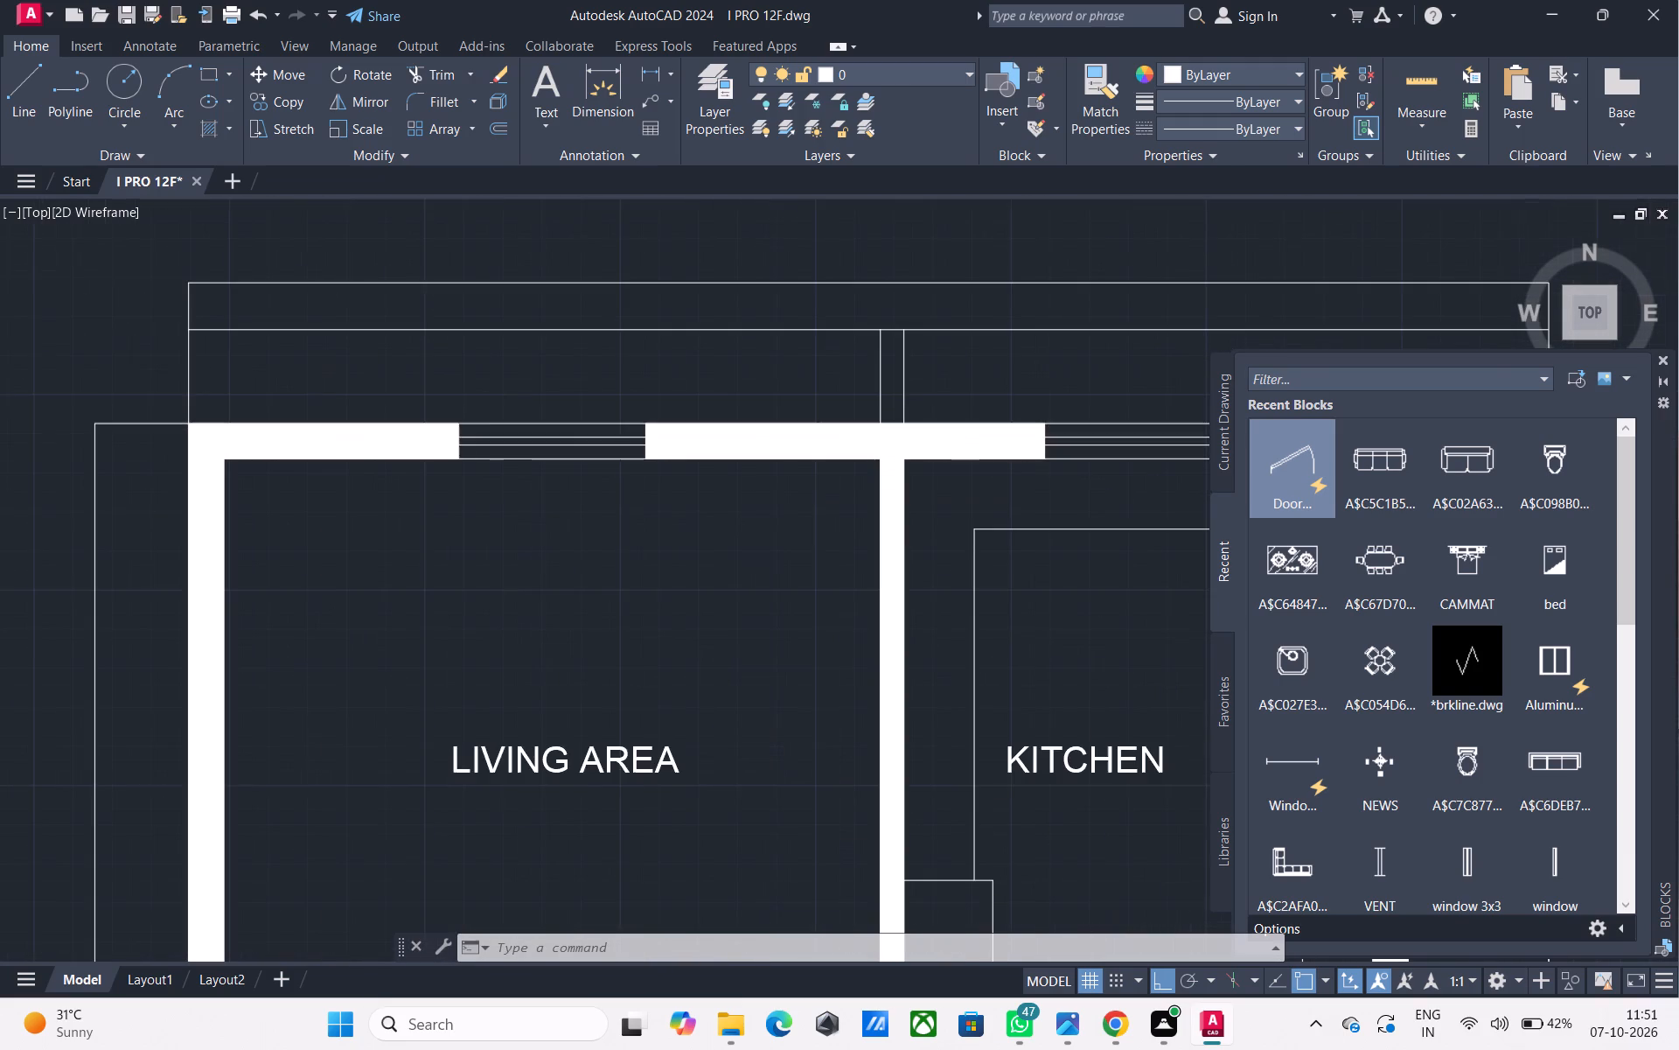
scroll(550, 456, down, 4)
middle_drag(564, 511, 538, 354)
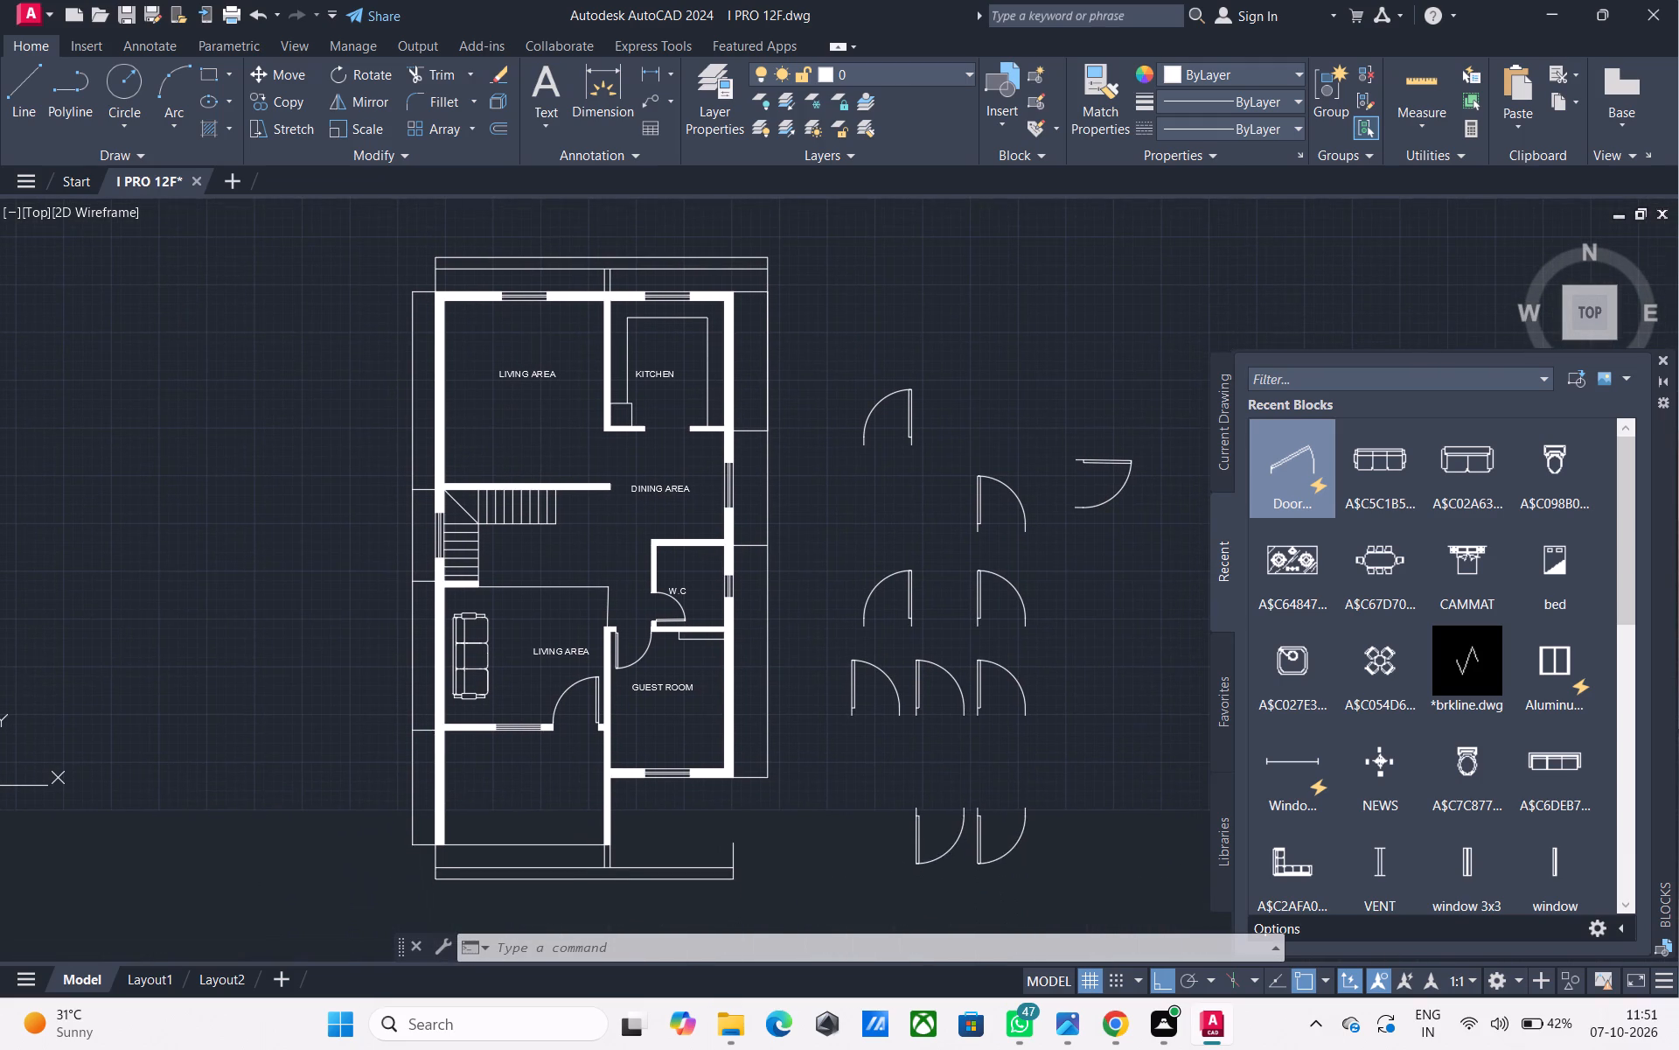
middle_drag(537, 357, 535, 568)
scroll(522, 504, up, 4)
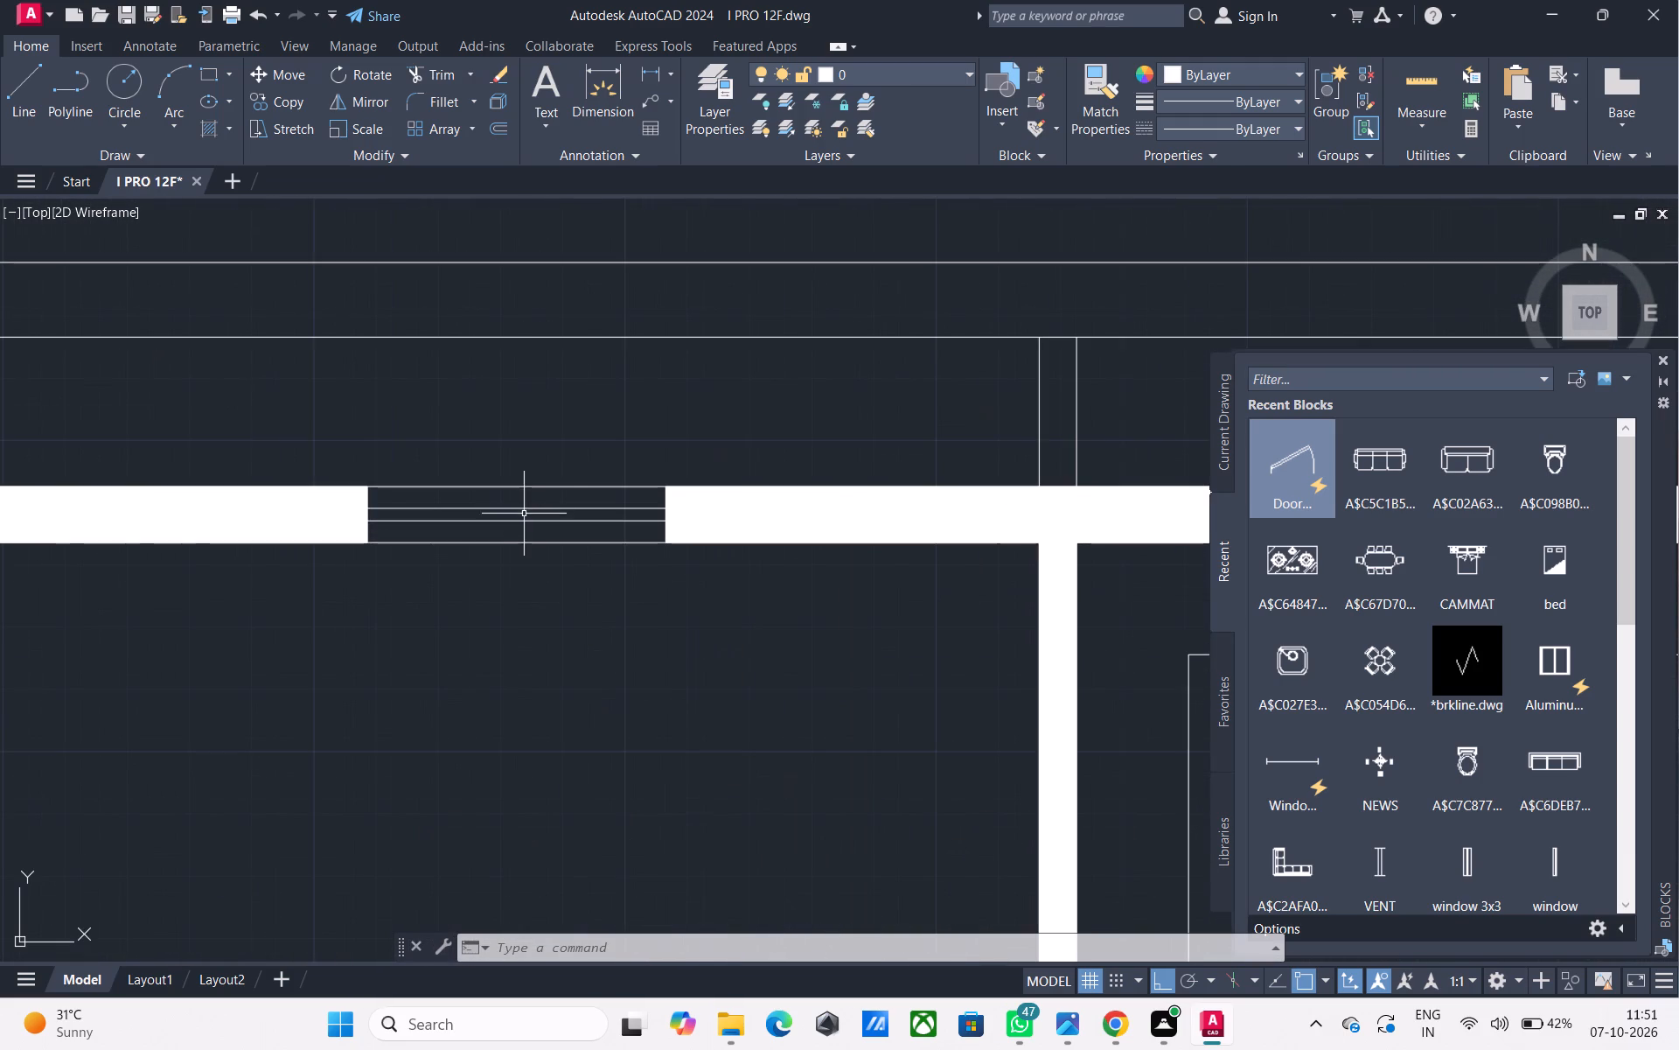
middle_drag(526, 517, 461, 465)
scroll(476, 480, down, 2)
middle_drag(476, 480, 475, 477)
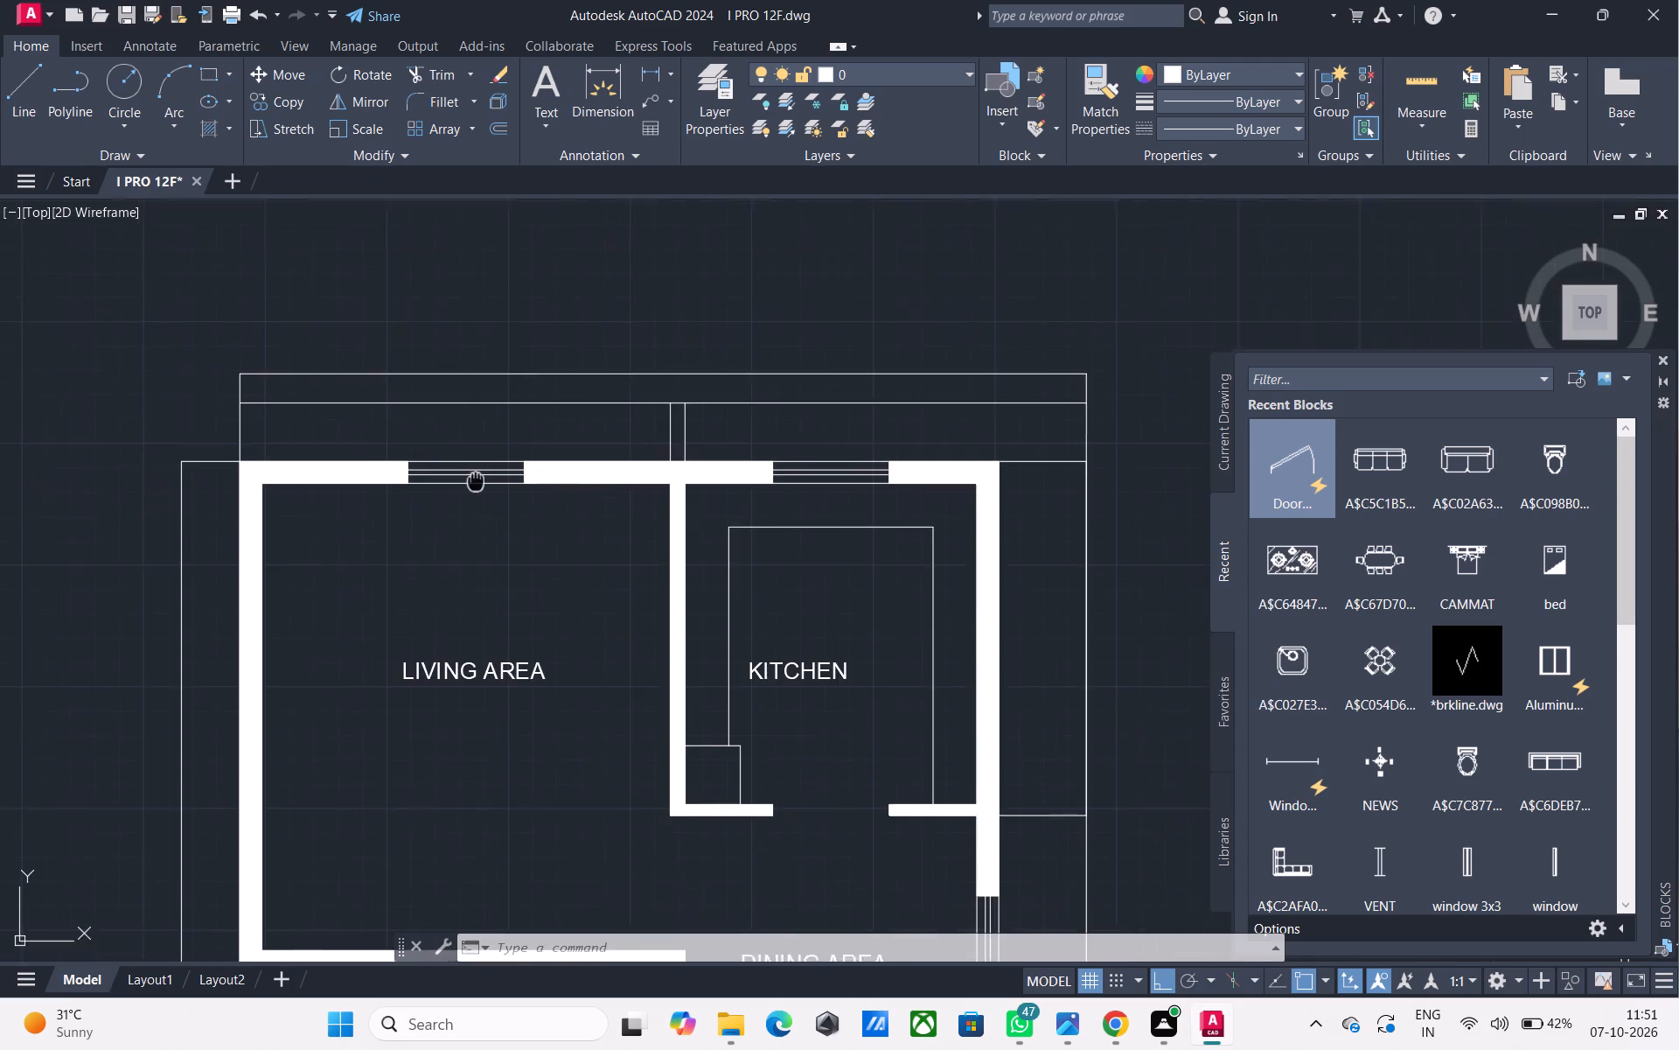
middle_drag(475, 477, 449, 468)
middle_drag(717, 486, 505, 489)
scroll(603, 457, up, 3)
scroll(603, 456, down, 2)
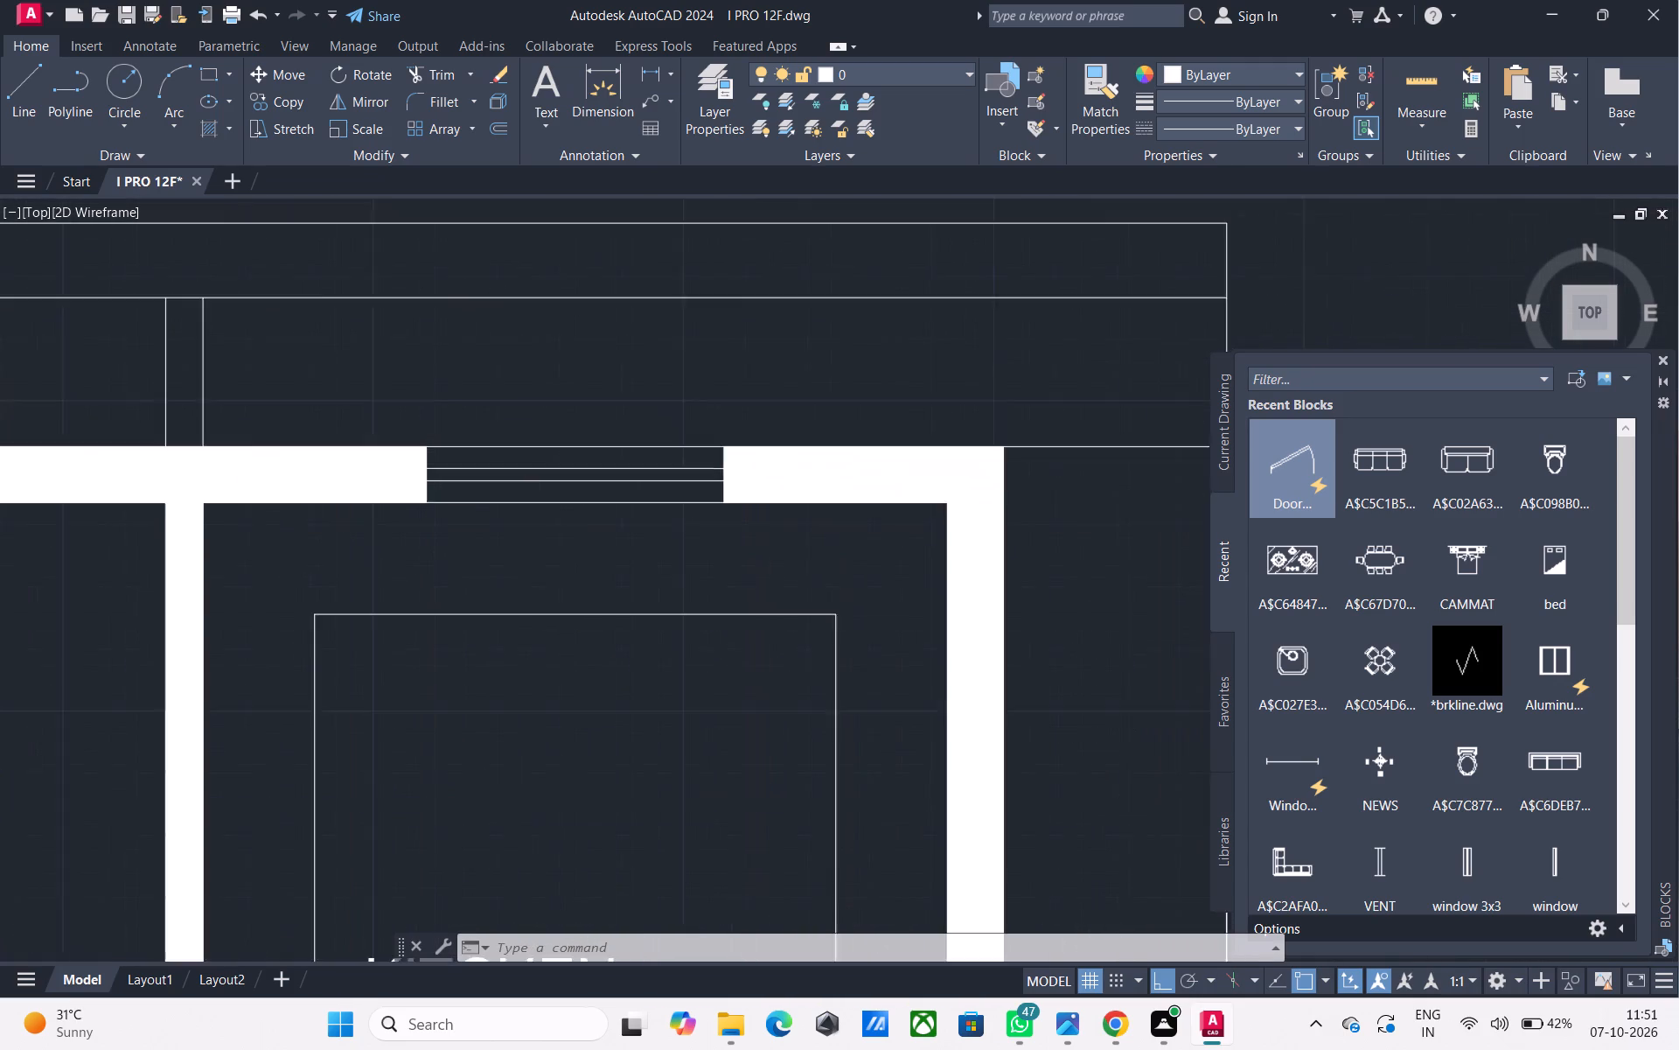
scroll(603, 456, down, 1)
middle_drag(397, 467, 627, 412)
middle_drag(603, 651, 505, 406)
middle_drag(597, 700, 607, 400)
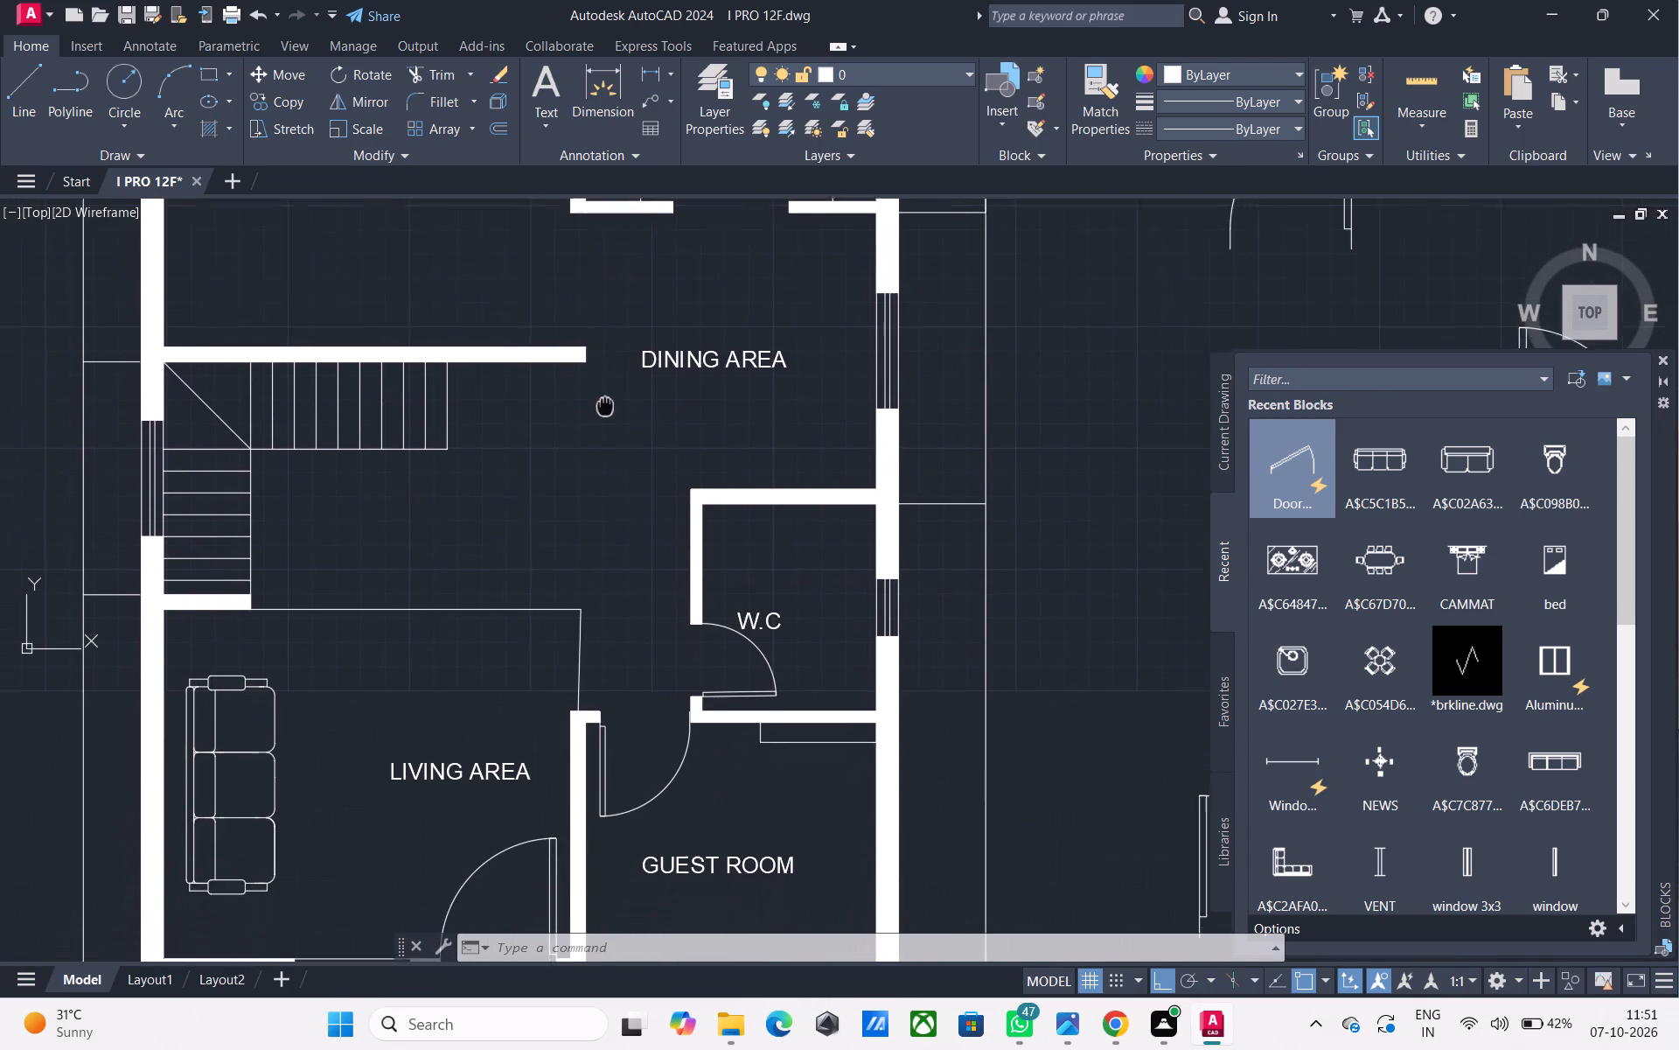
middle_drag(607, 400, 608, 398)
scroll(608, 398, down, 2)
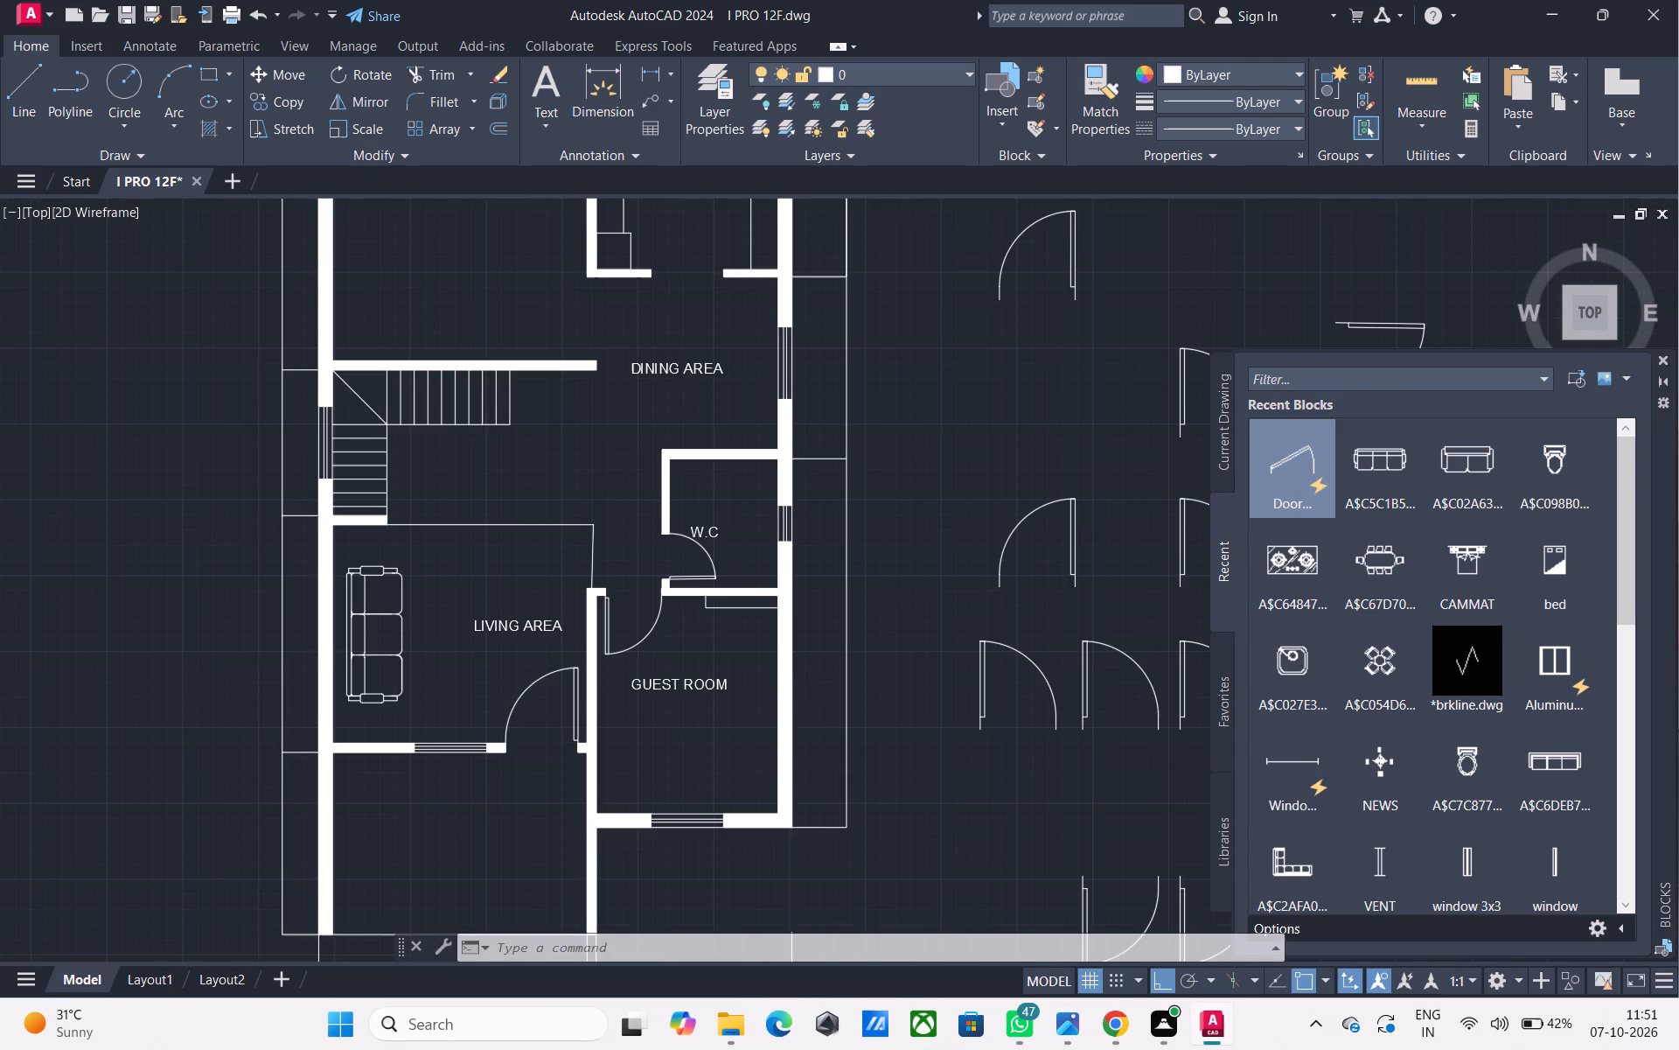
middle_drag(605, 404, 598, 423)
Add a multiline text label "D" in the empty space beside the floor plan, on the staircase side.
text(T)
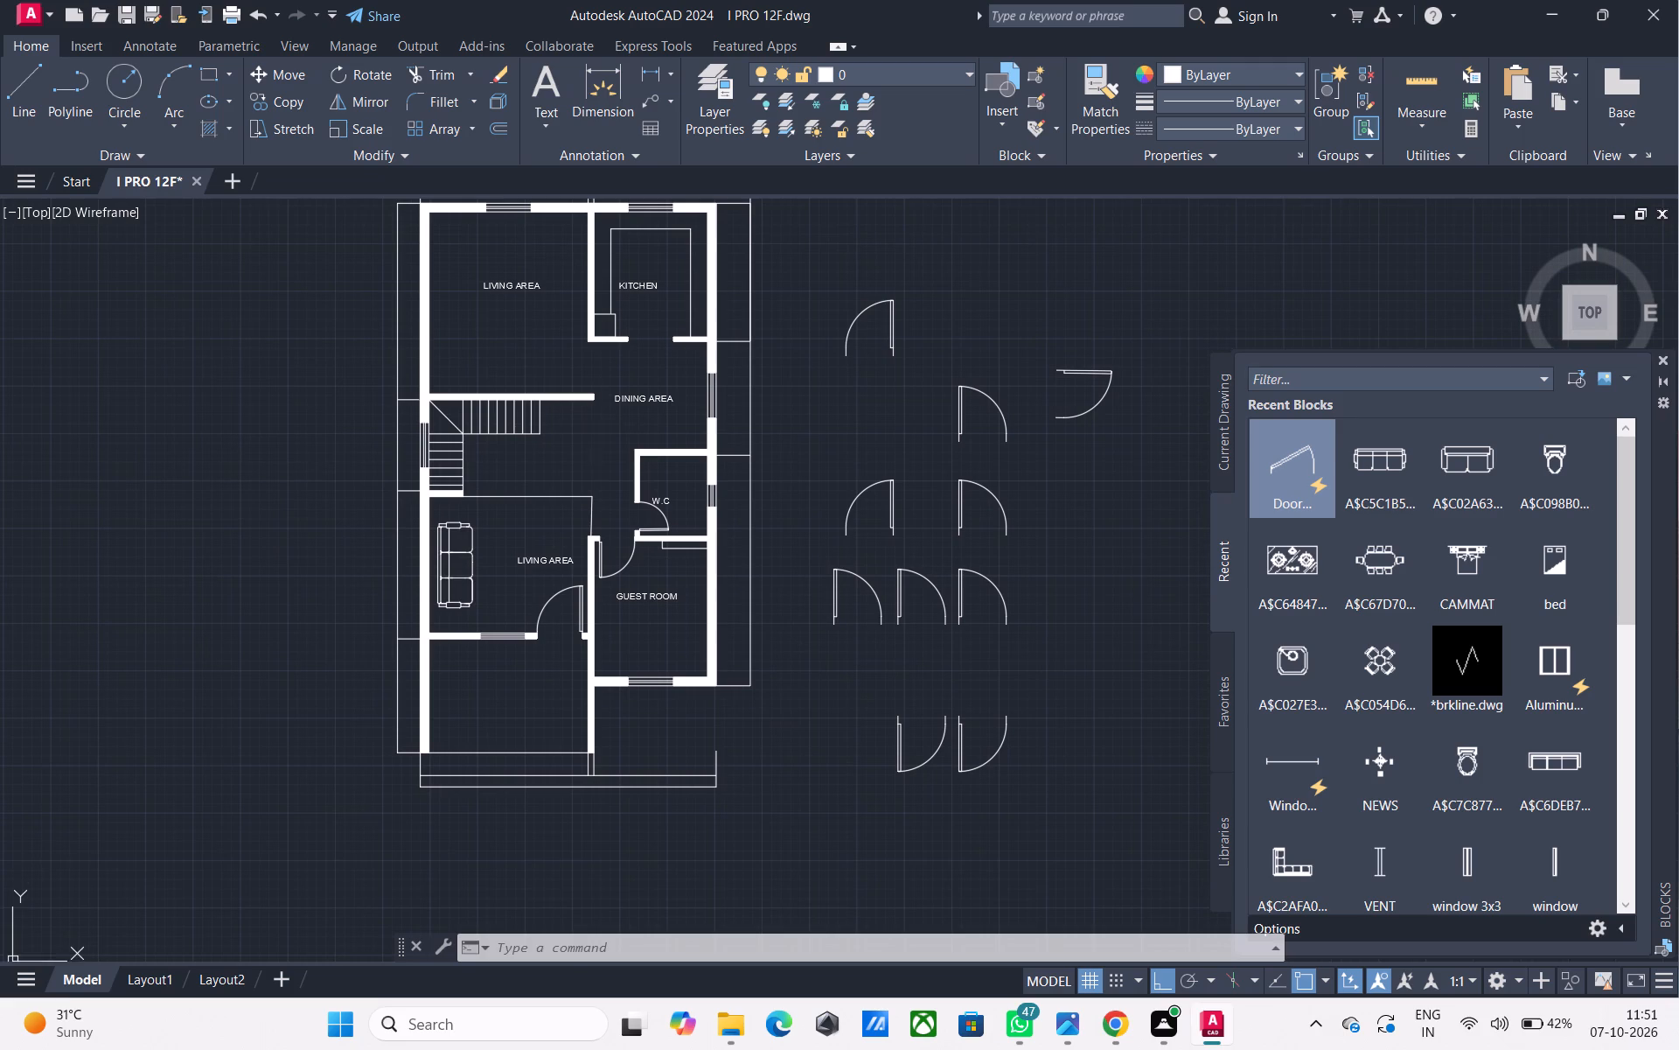
key(space)
click(295, 385)
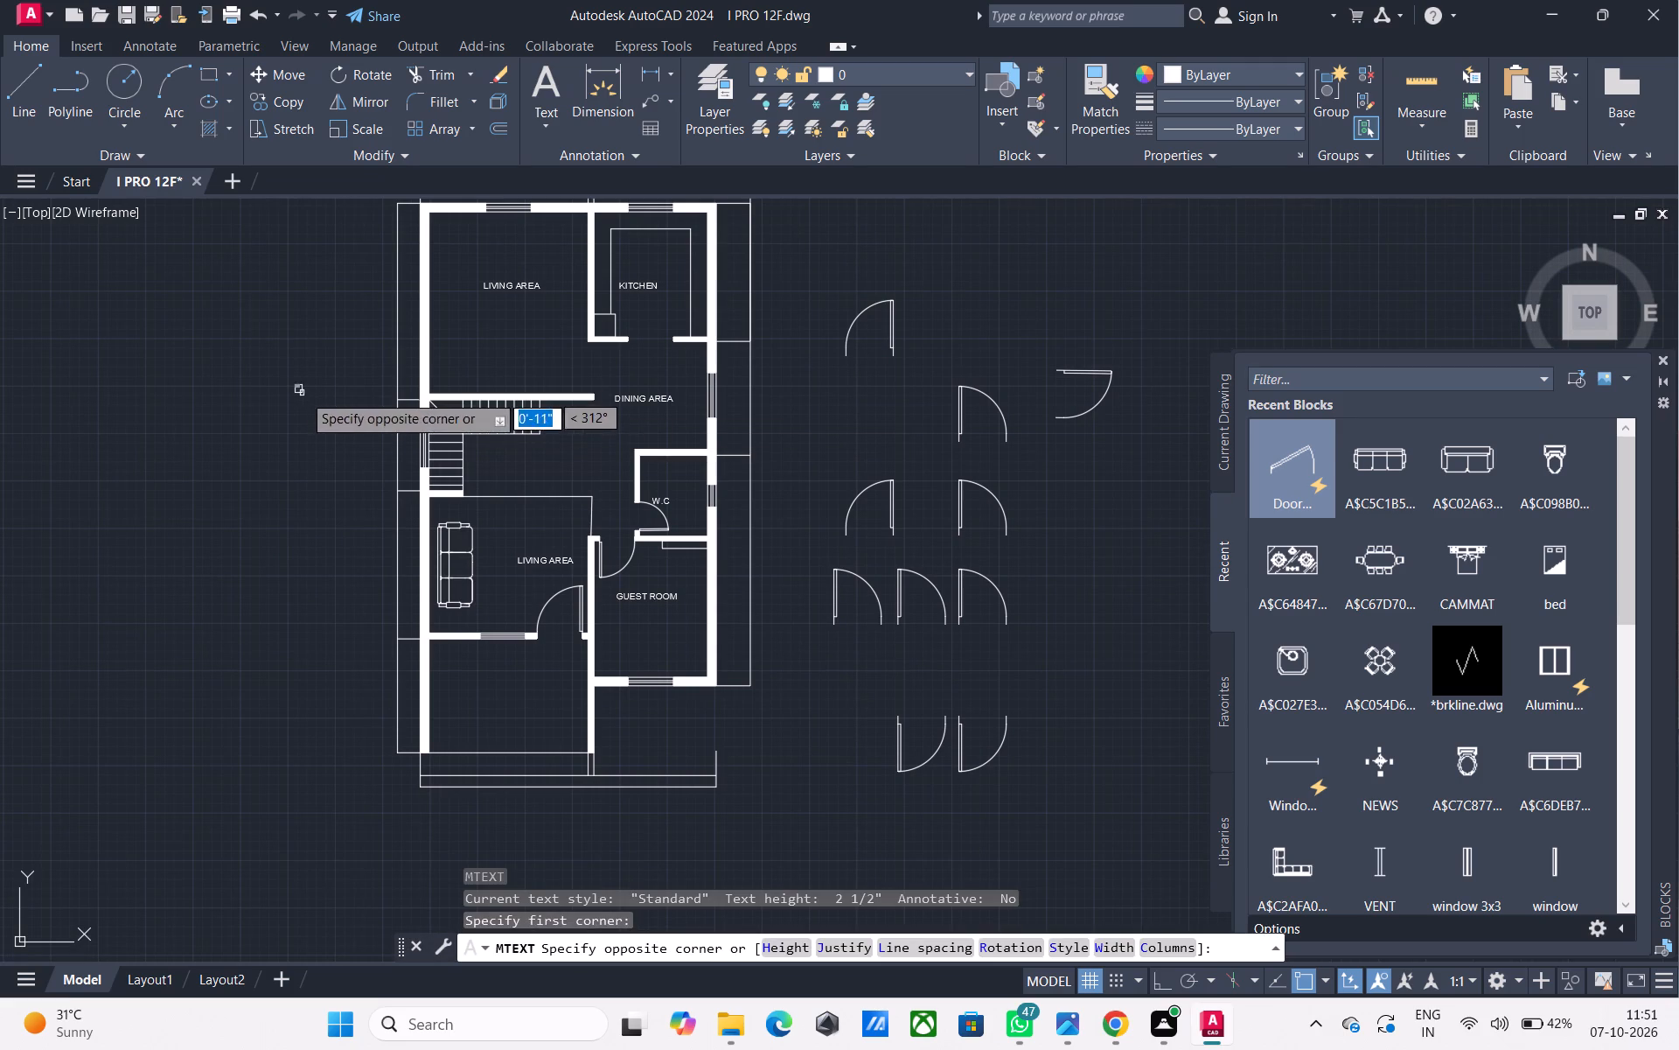
click(303, 394)
middle_drag(324, 393, 485, 557)
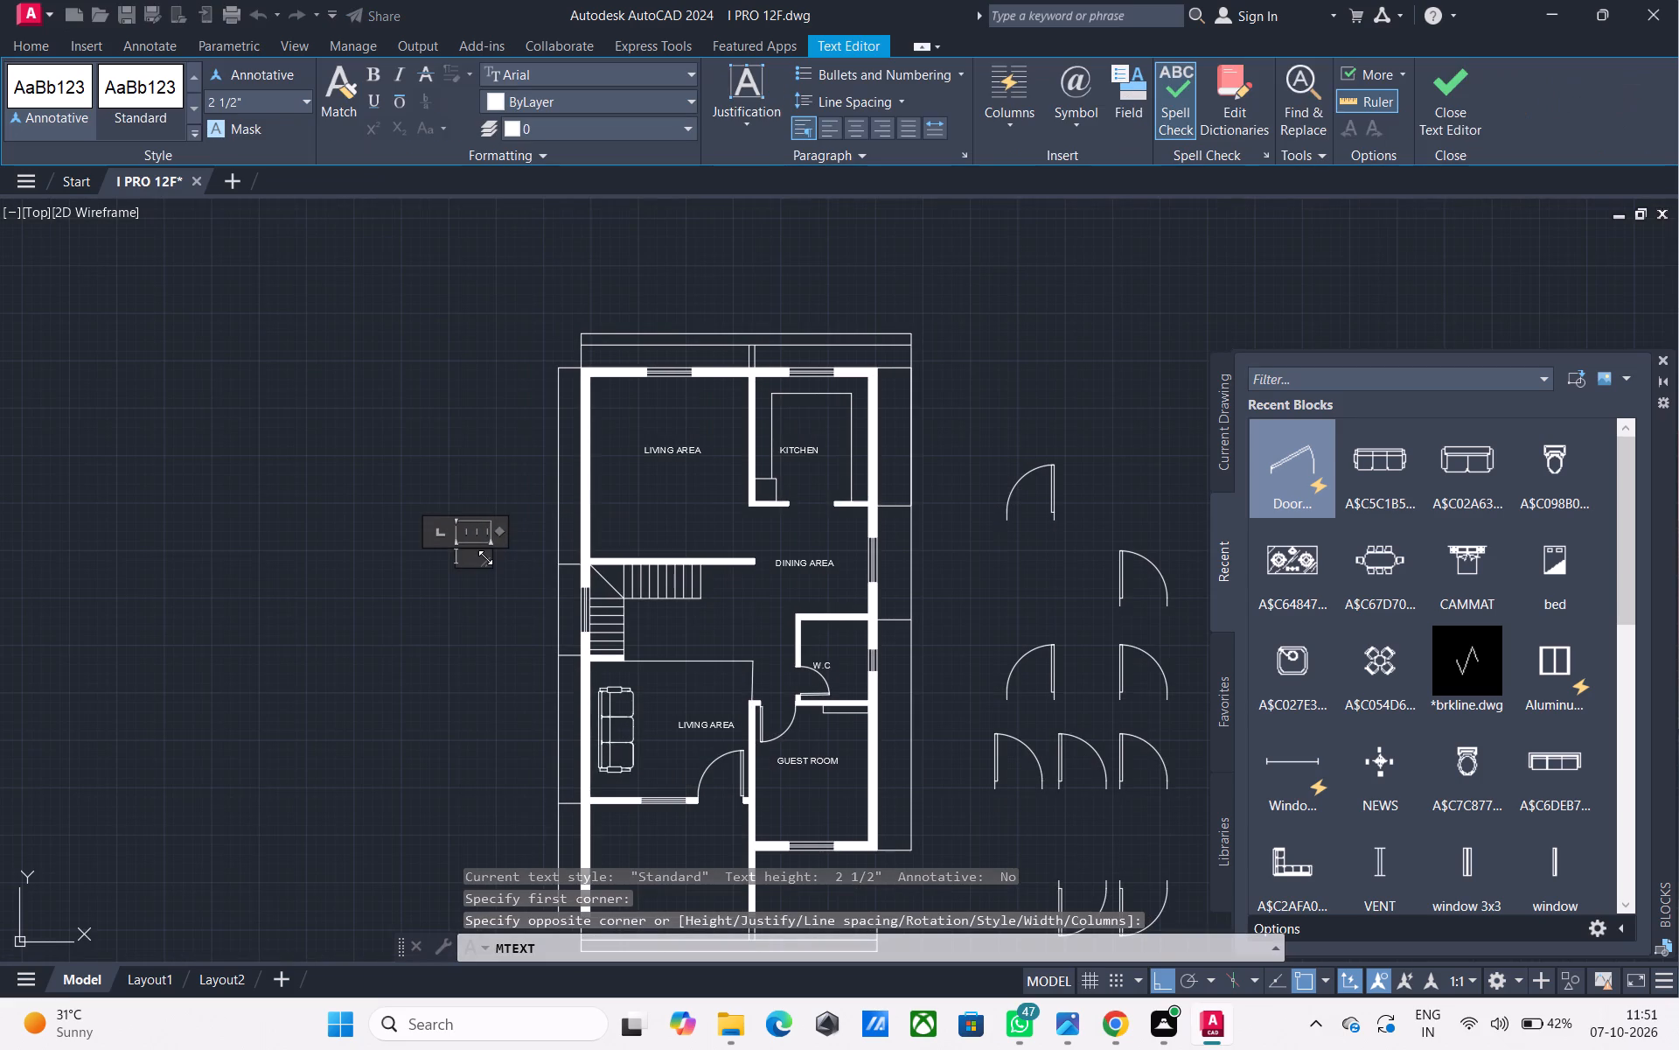
text(D)
key(space)
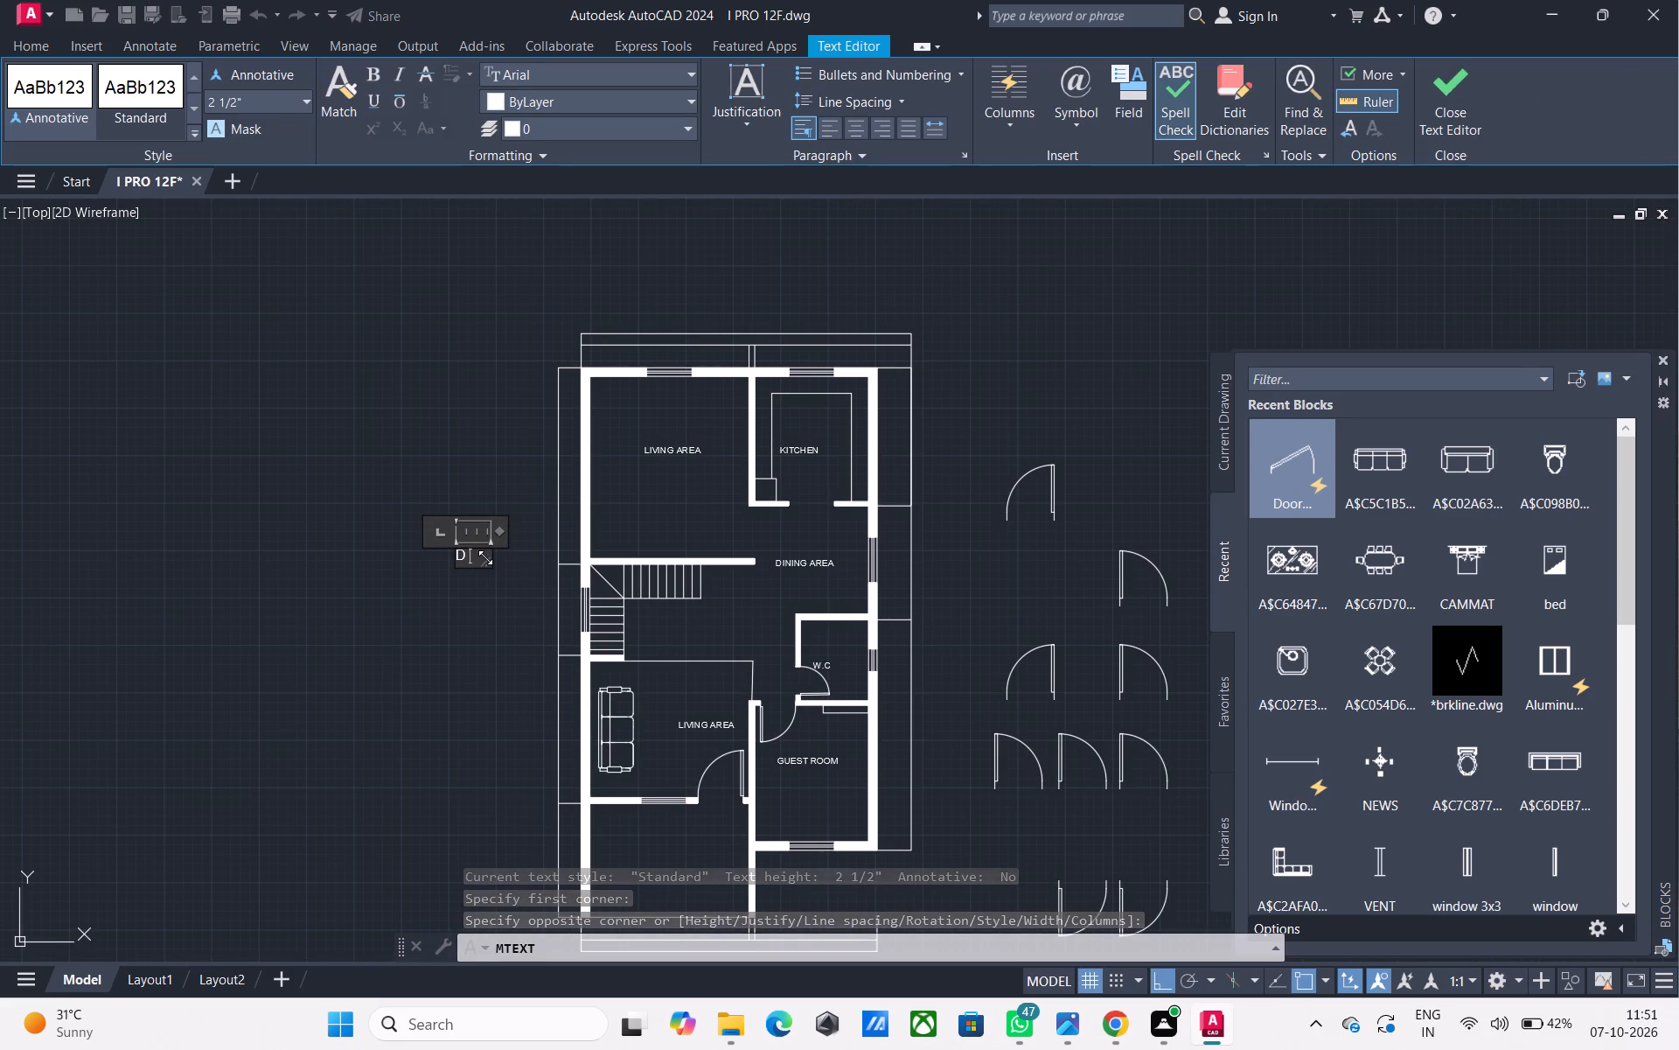
click(404, 426)
Scale the new D label up freehand to roughly the size of the room names.
click(470, 576)
click(428, 503)
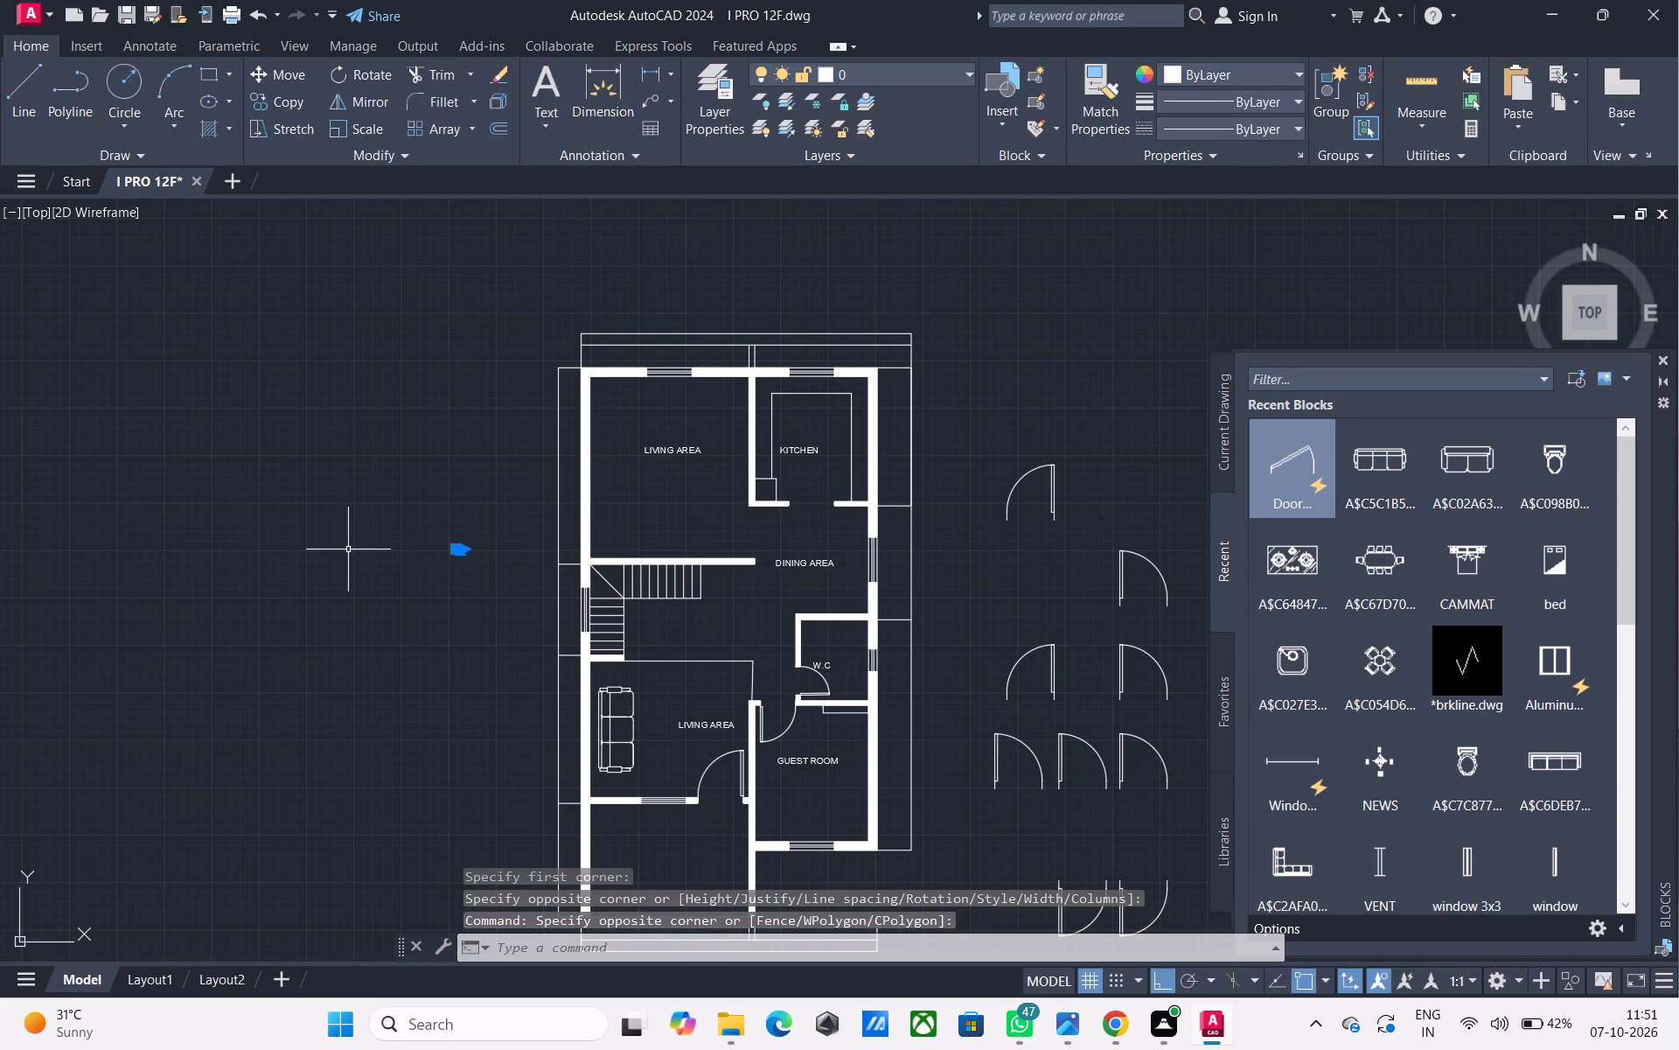
text(SC)
key(space)
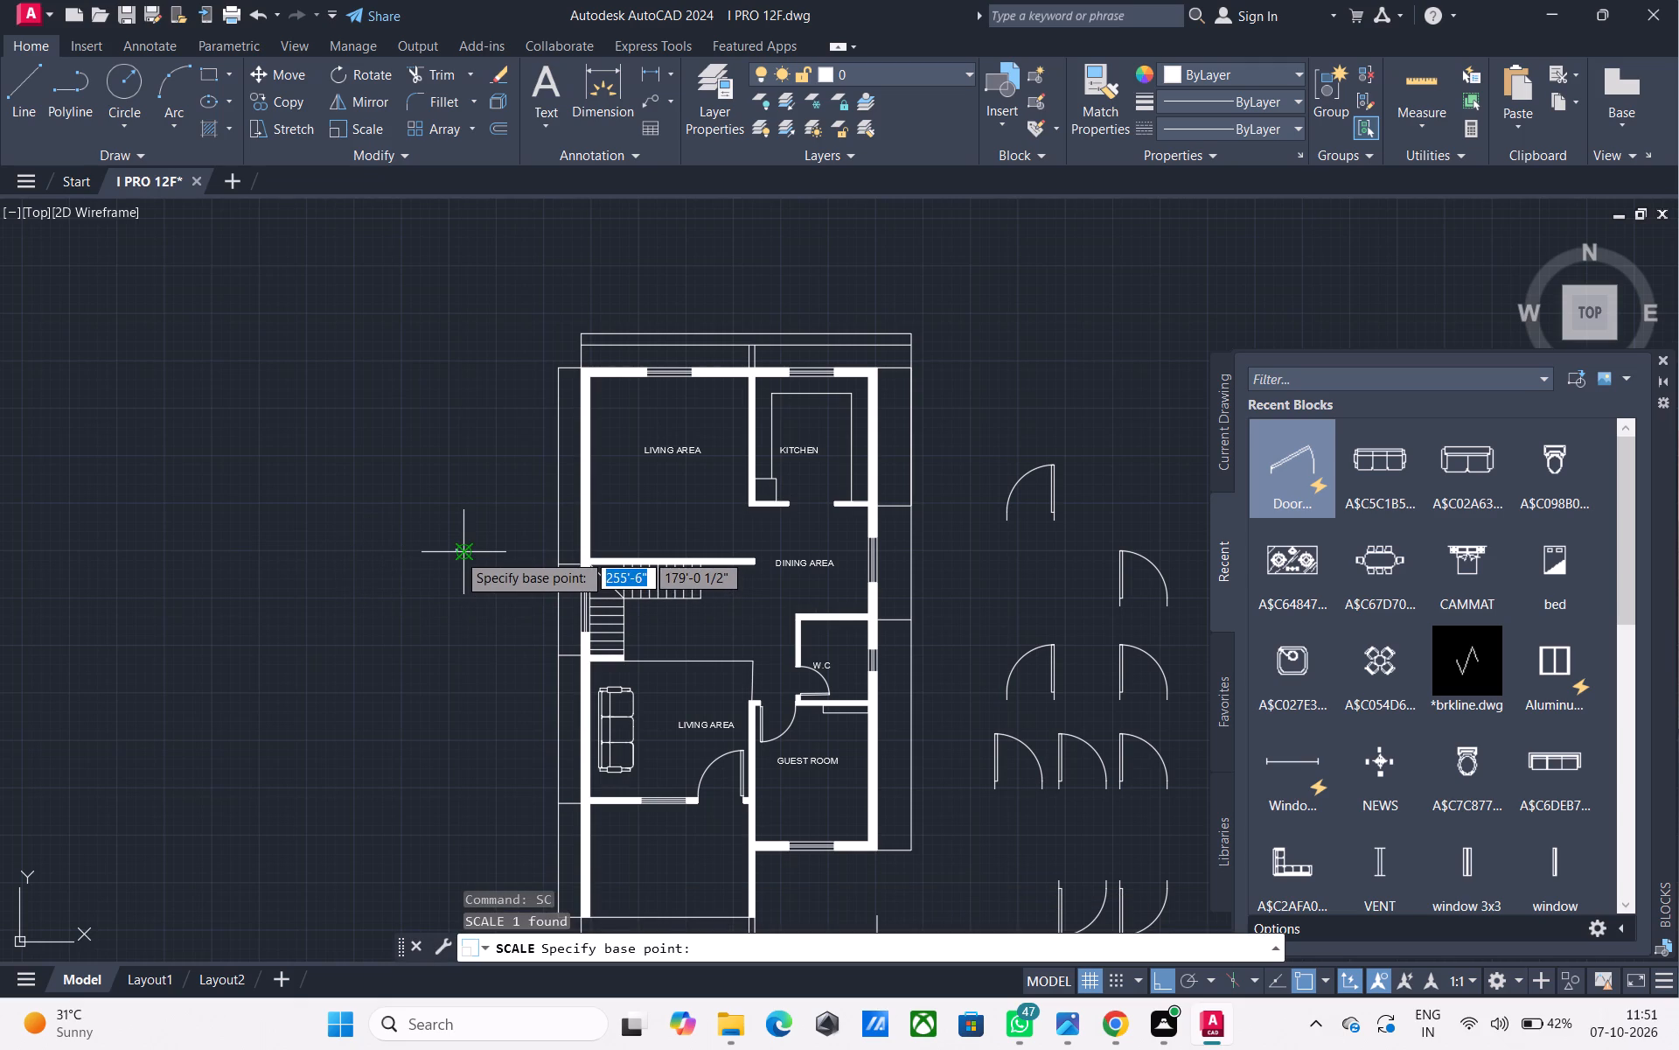
scroll(456, 551, up, 4)
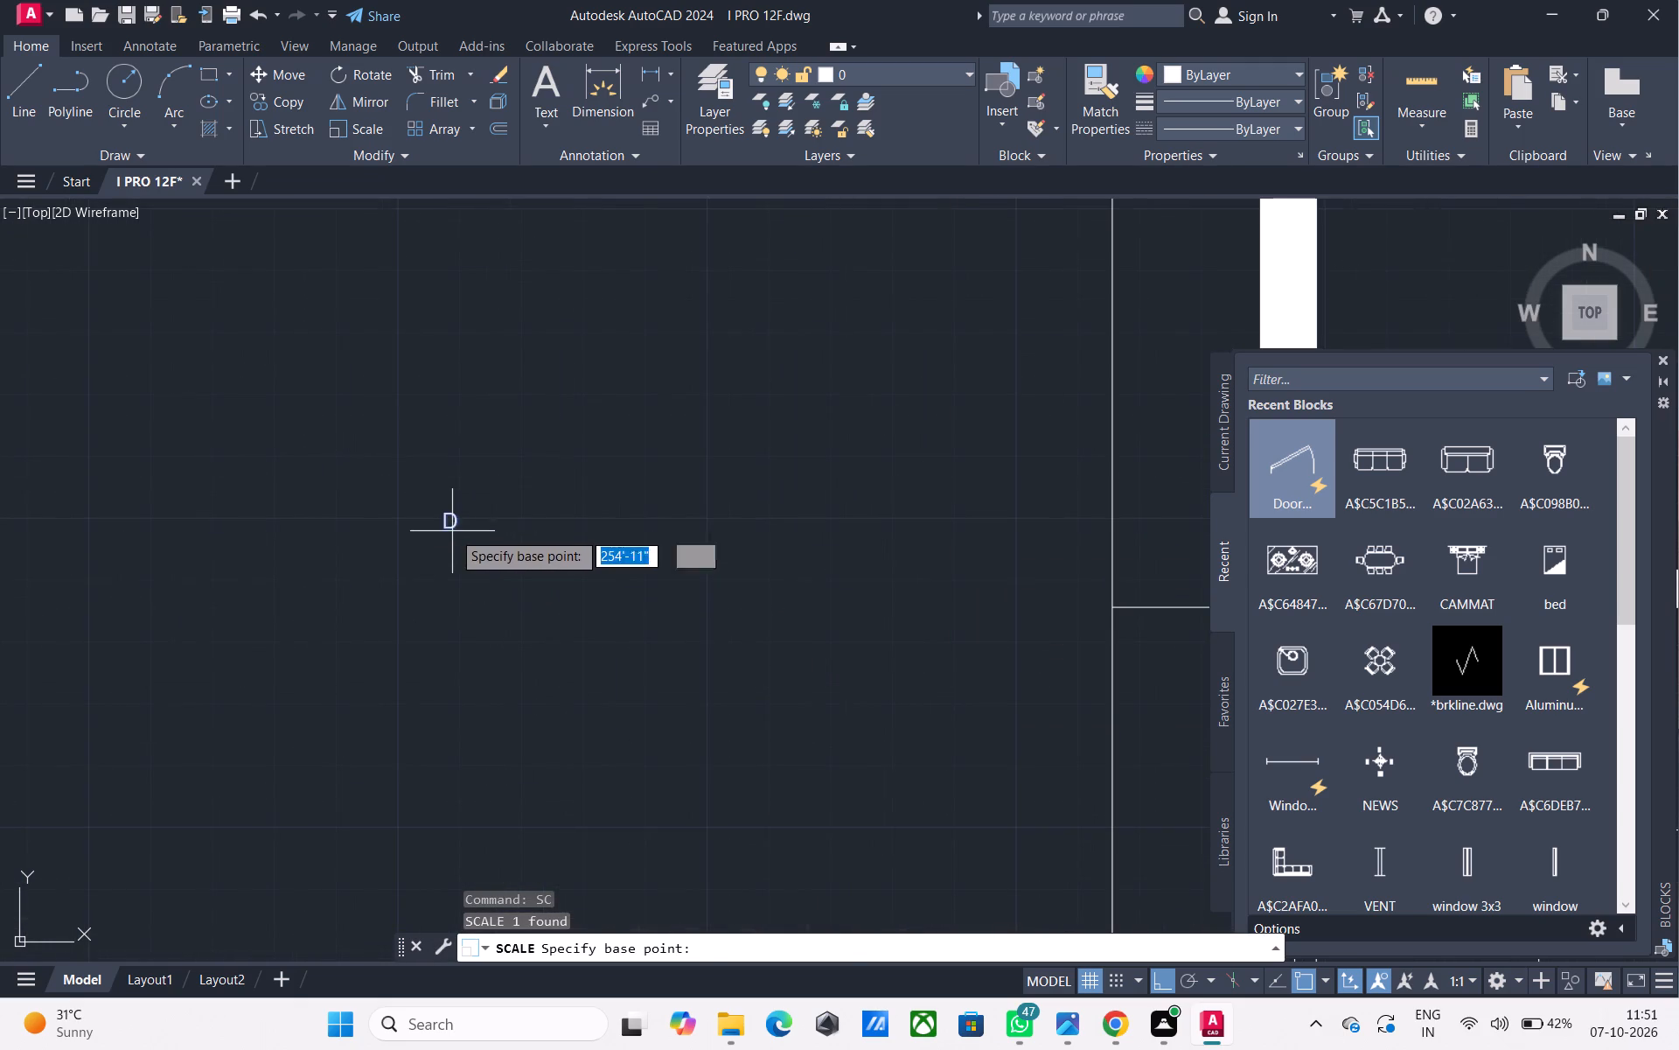
click(452, 523)
click(513, 568)
scroll(520, 574, down, 3)
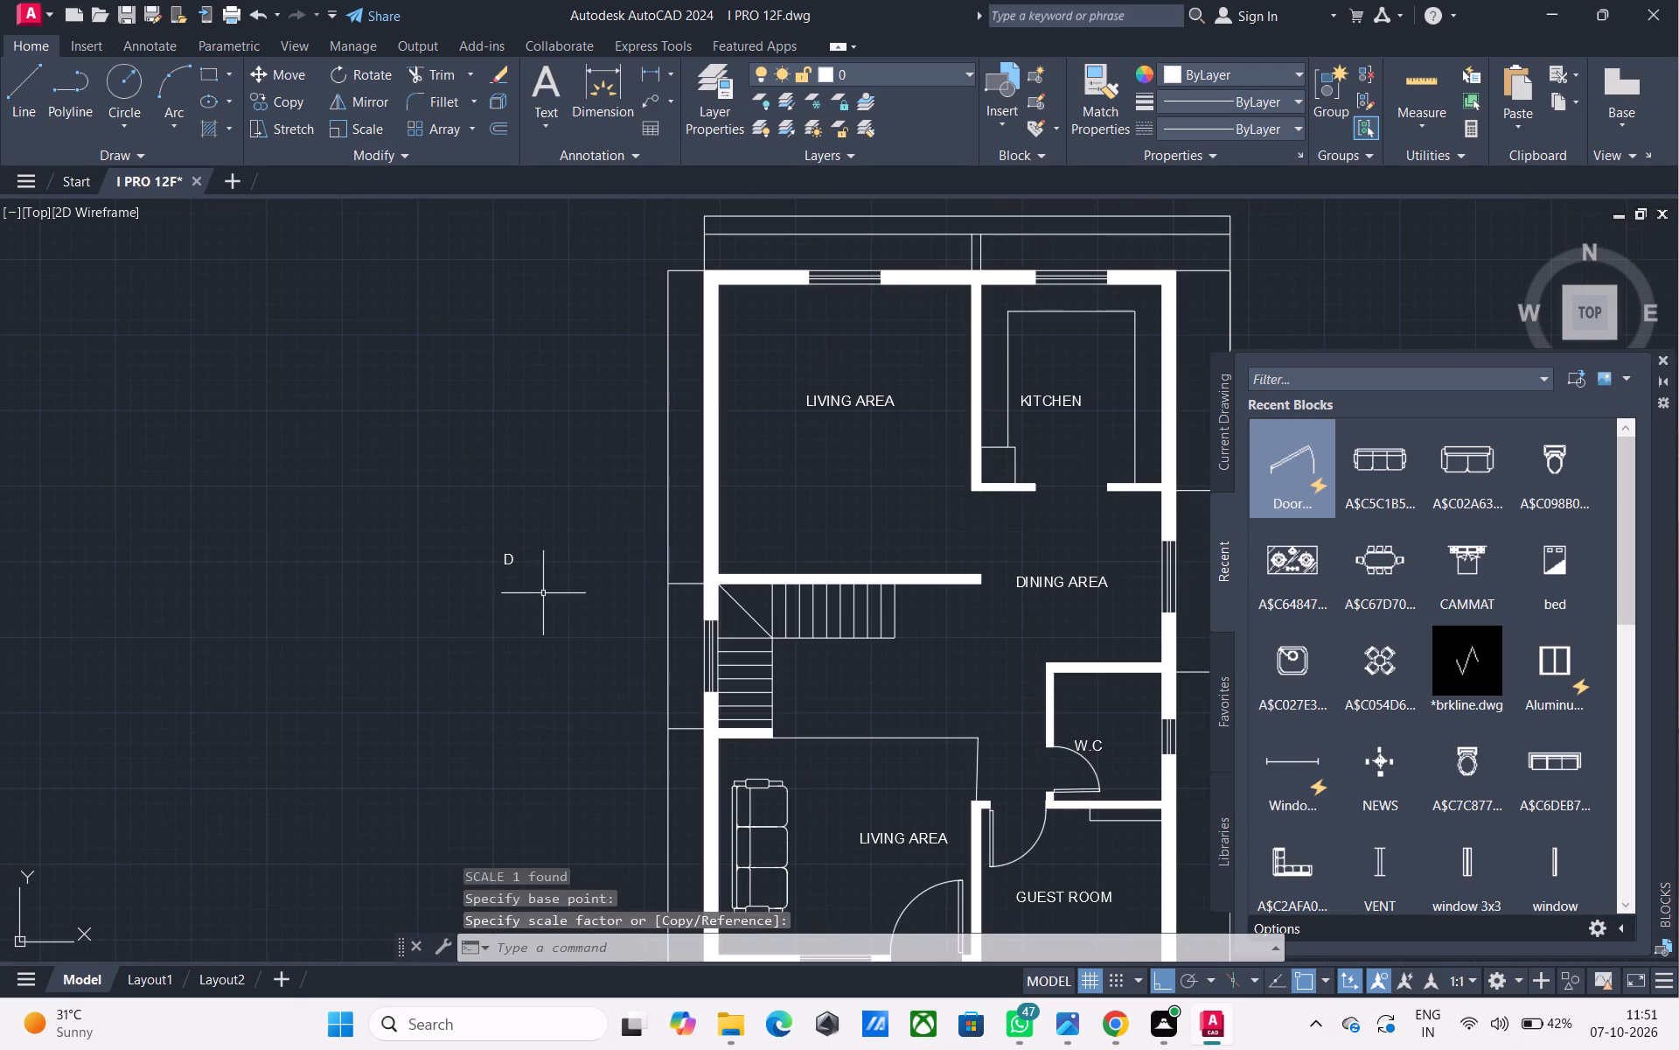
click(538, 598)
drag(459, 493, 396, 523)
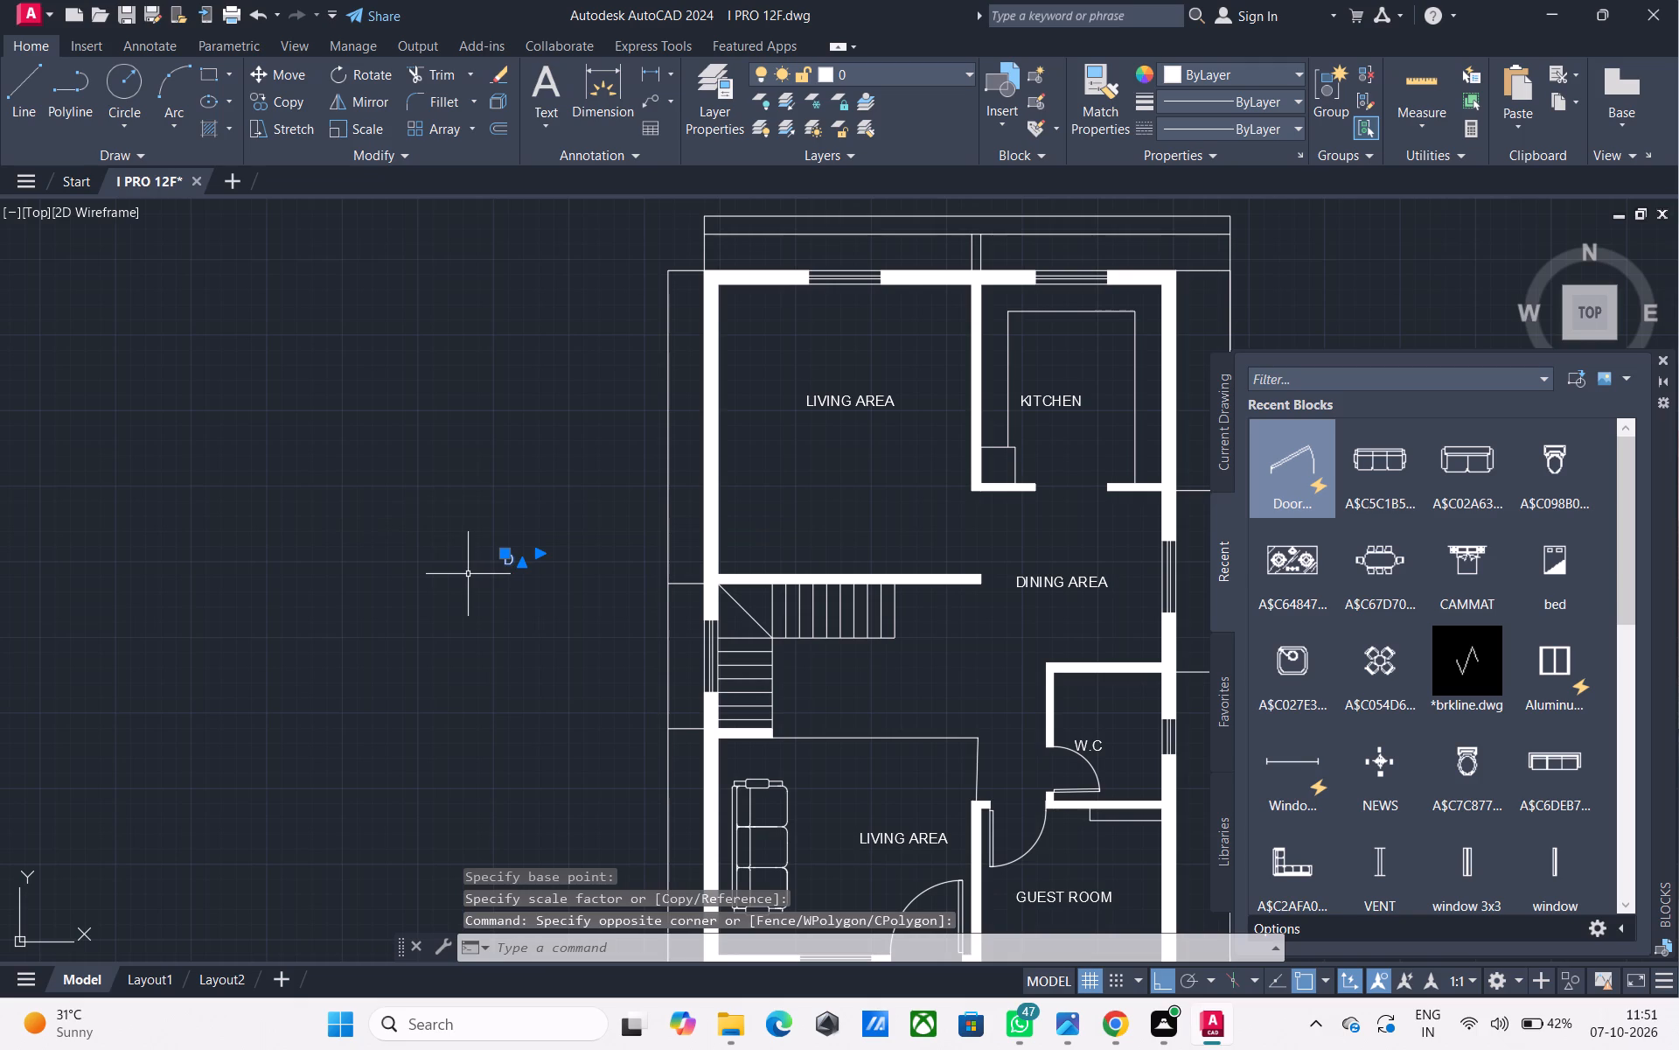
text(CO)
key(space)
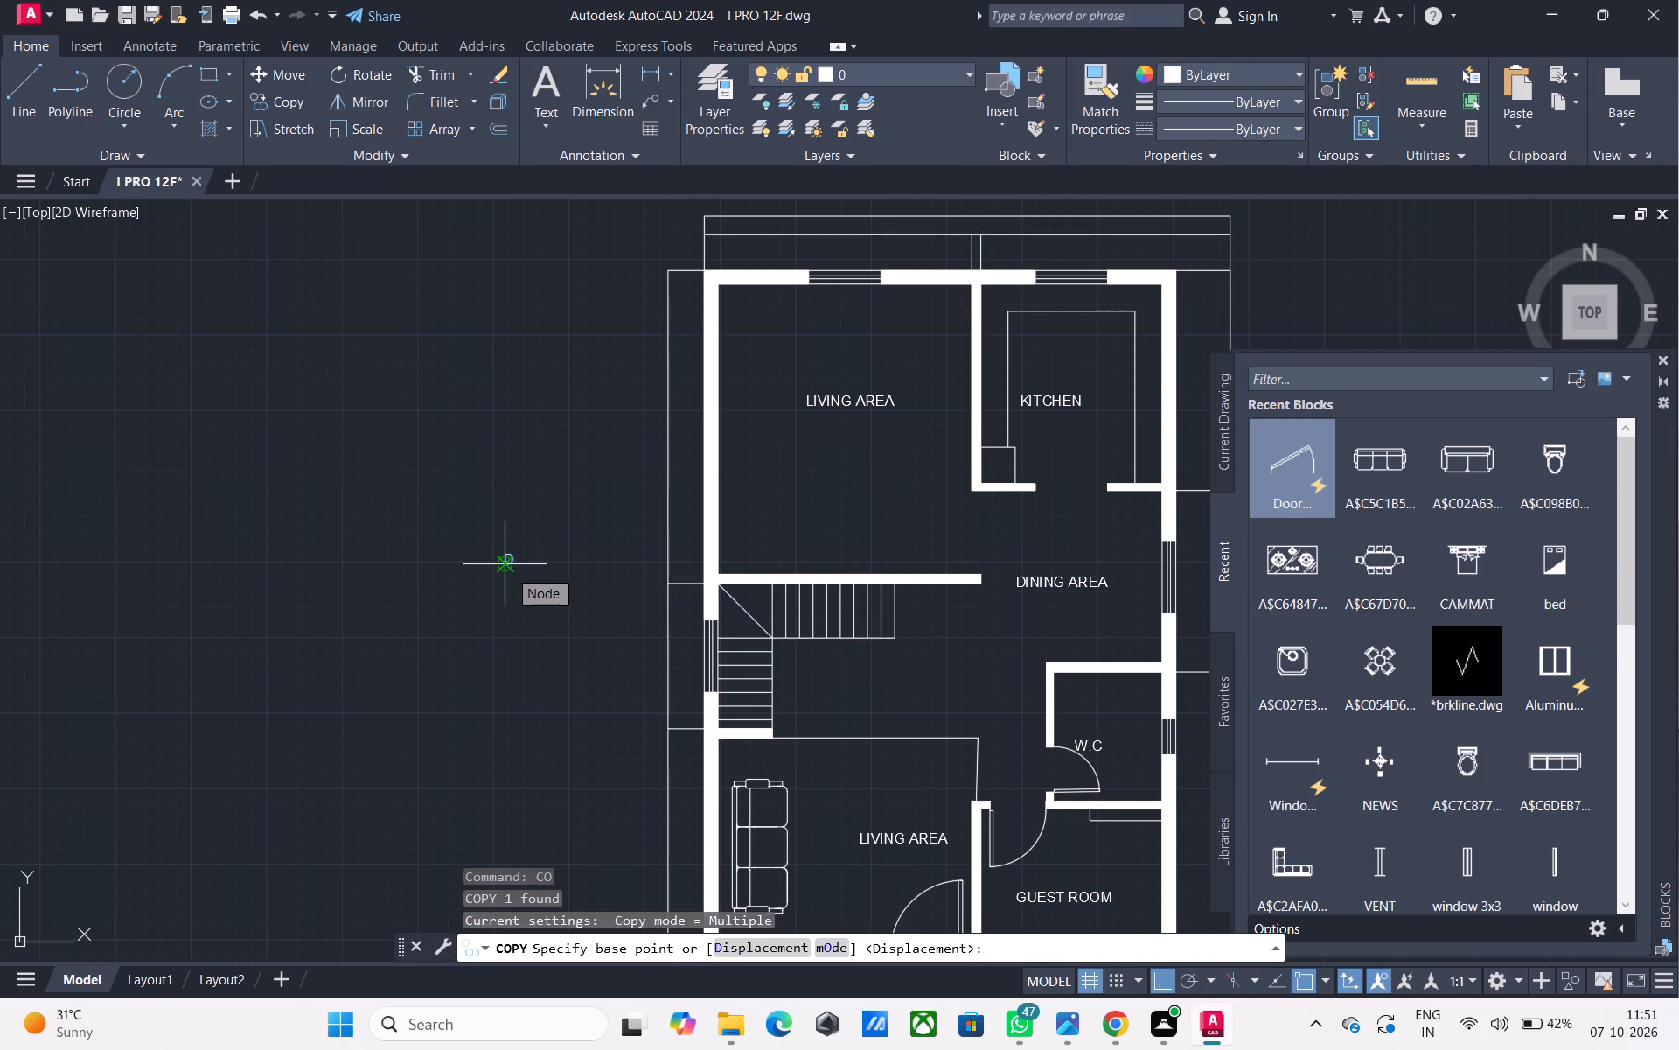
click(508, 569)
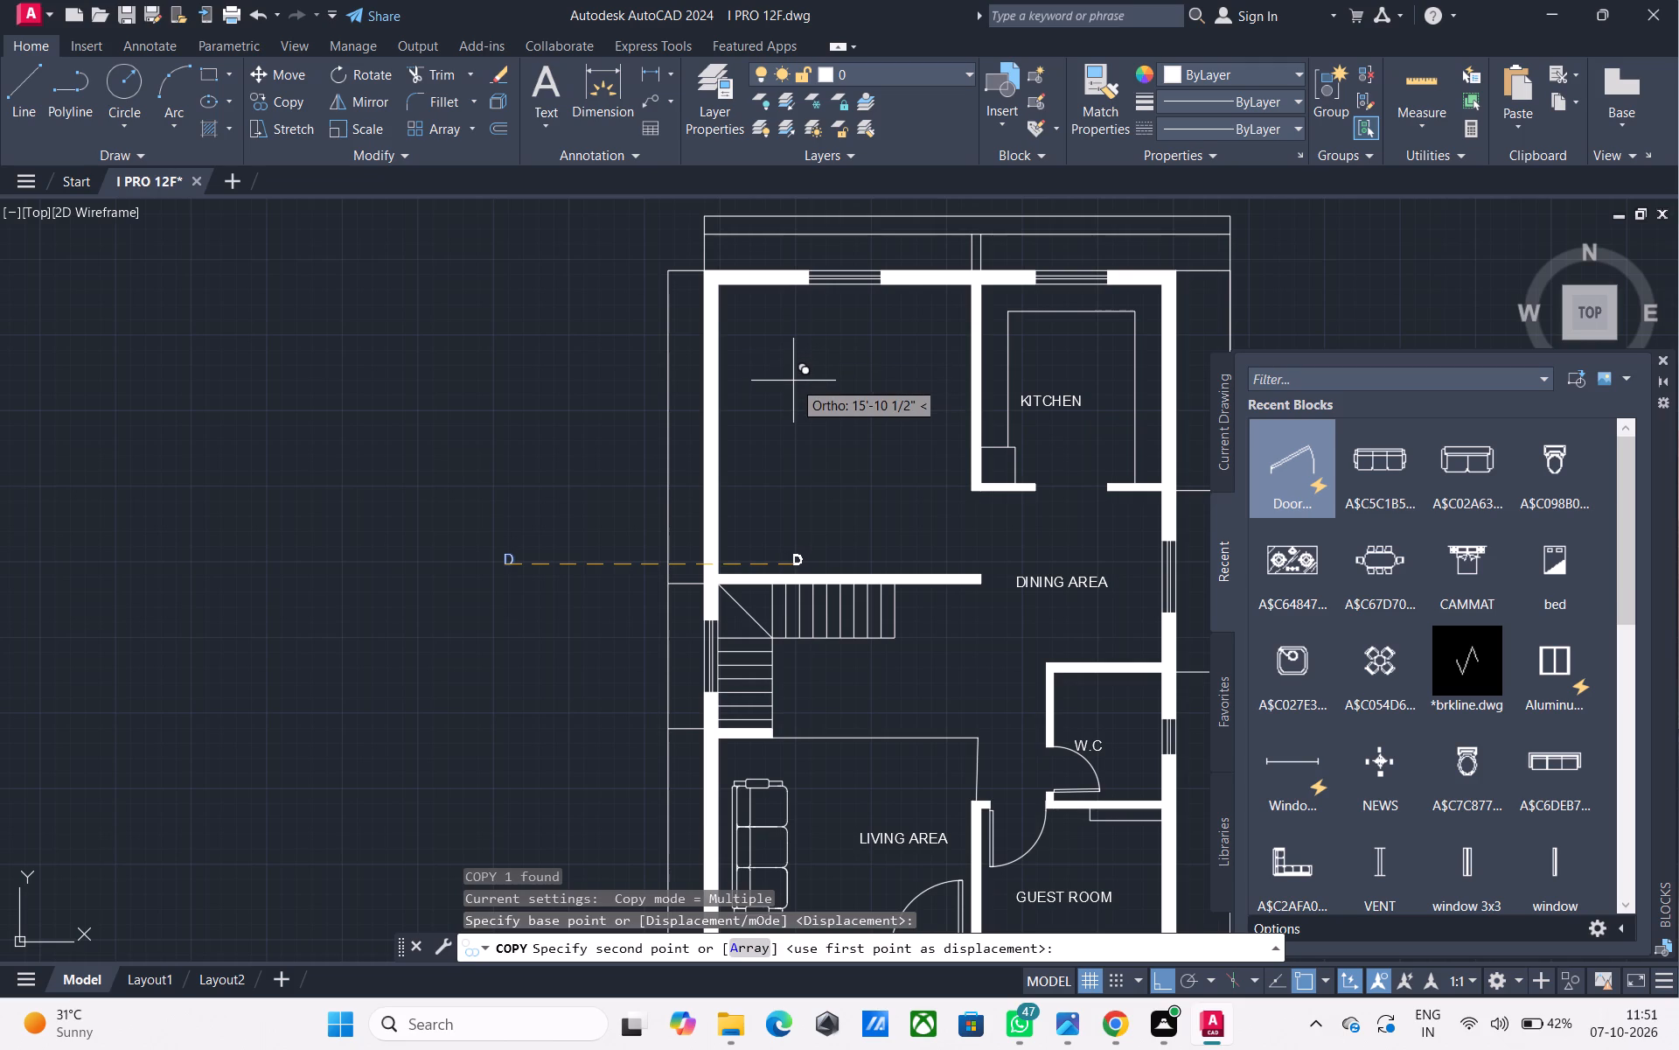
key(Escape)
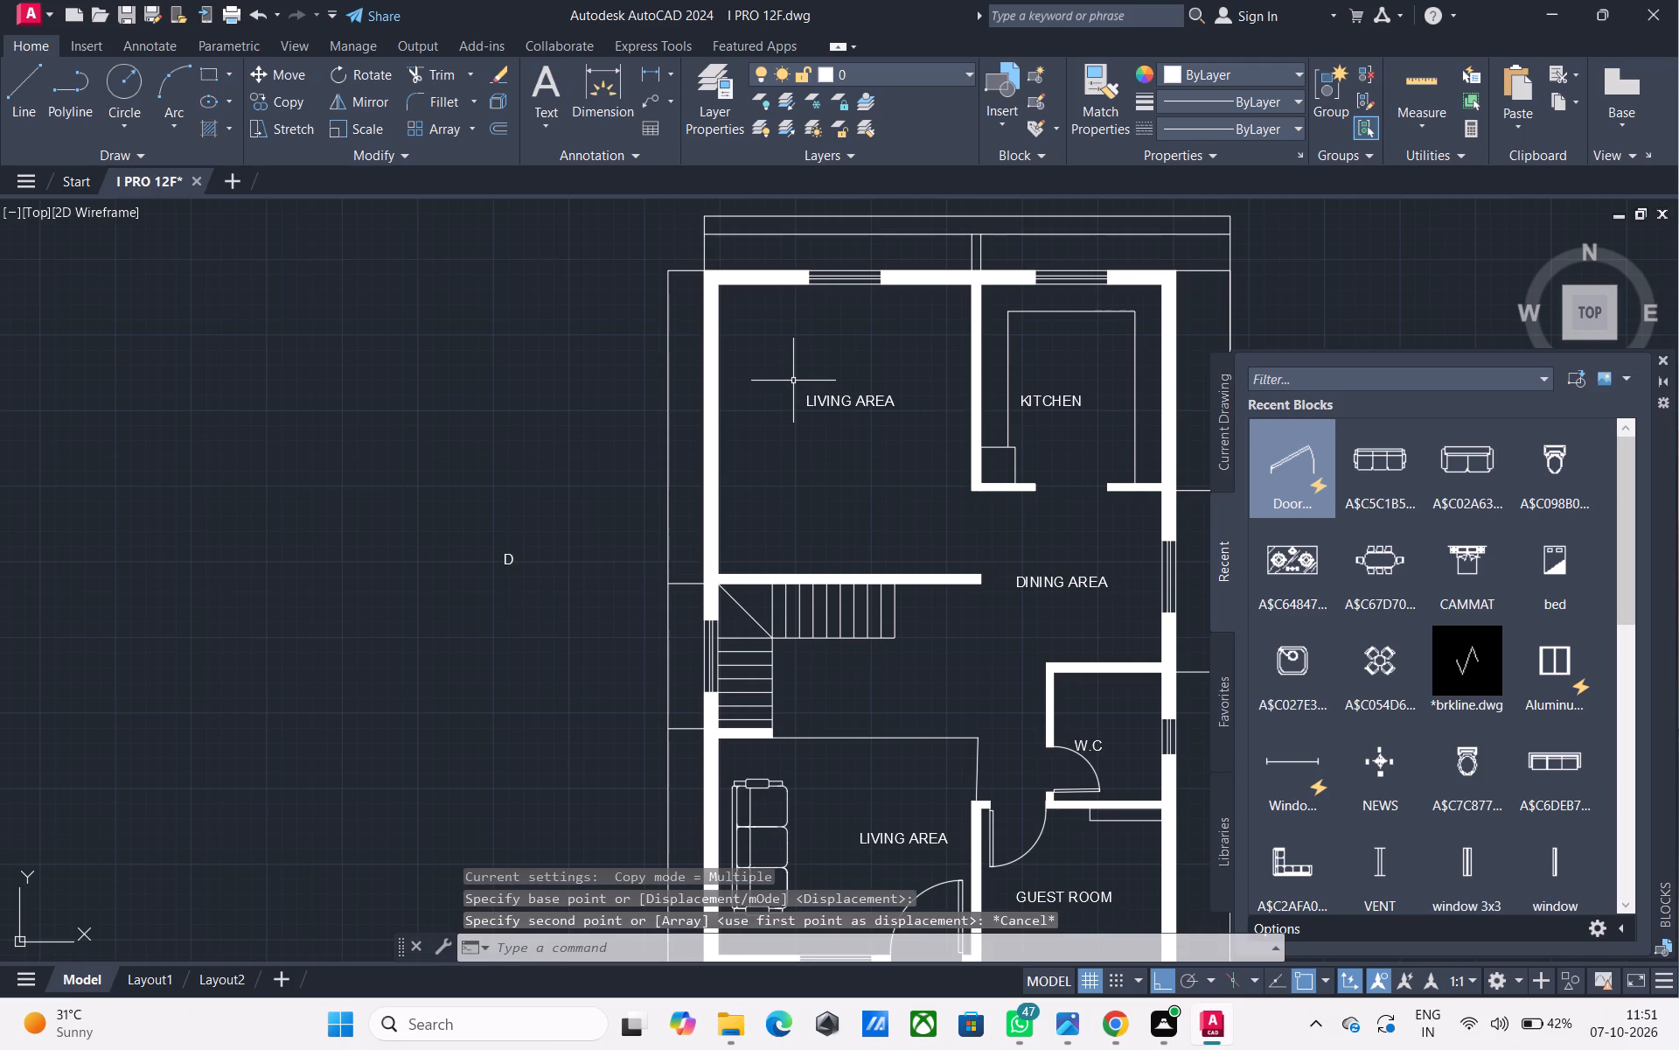
Examine the floor plan from the kitchen and dining area down to the guest room and the unlabelled room below the living area.
scroll(807, 472, down, 2)
middle_drag(911, 534, 673, 525)
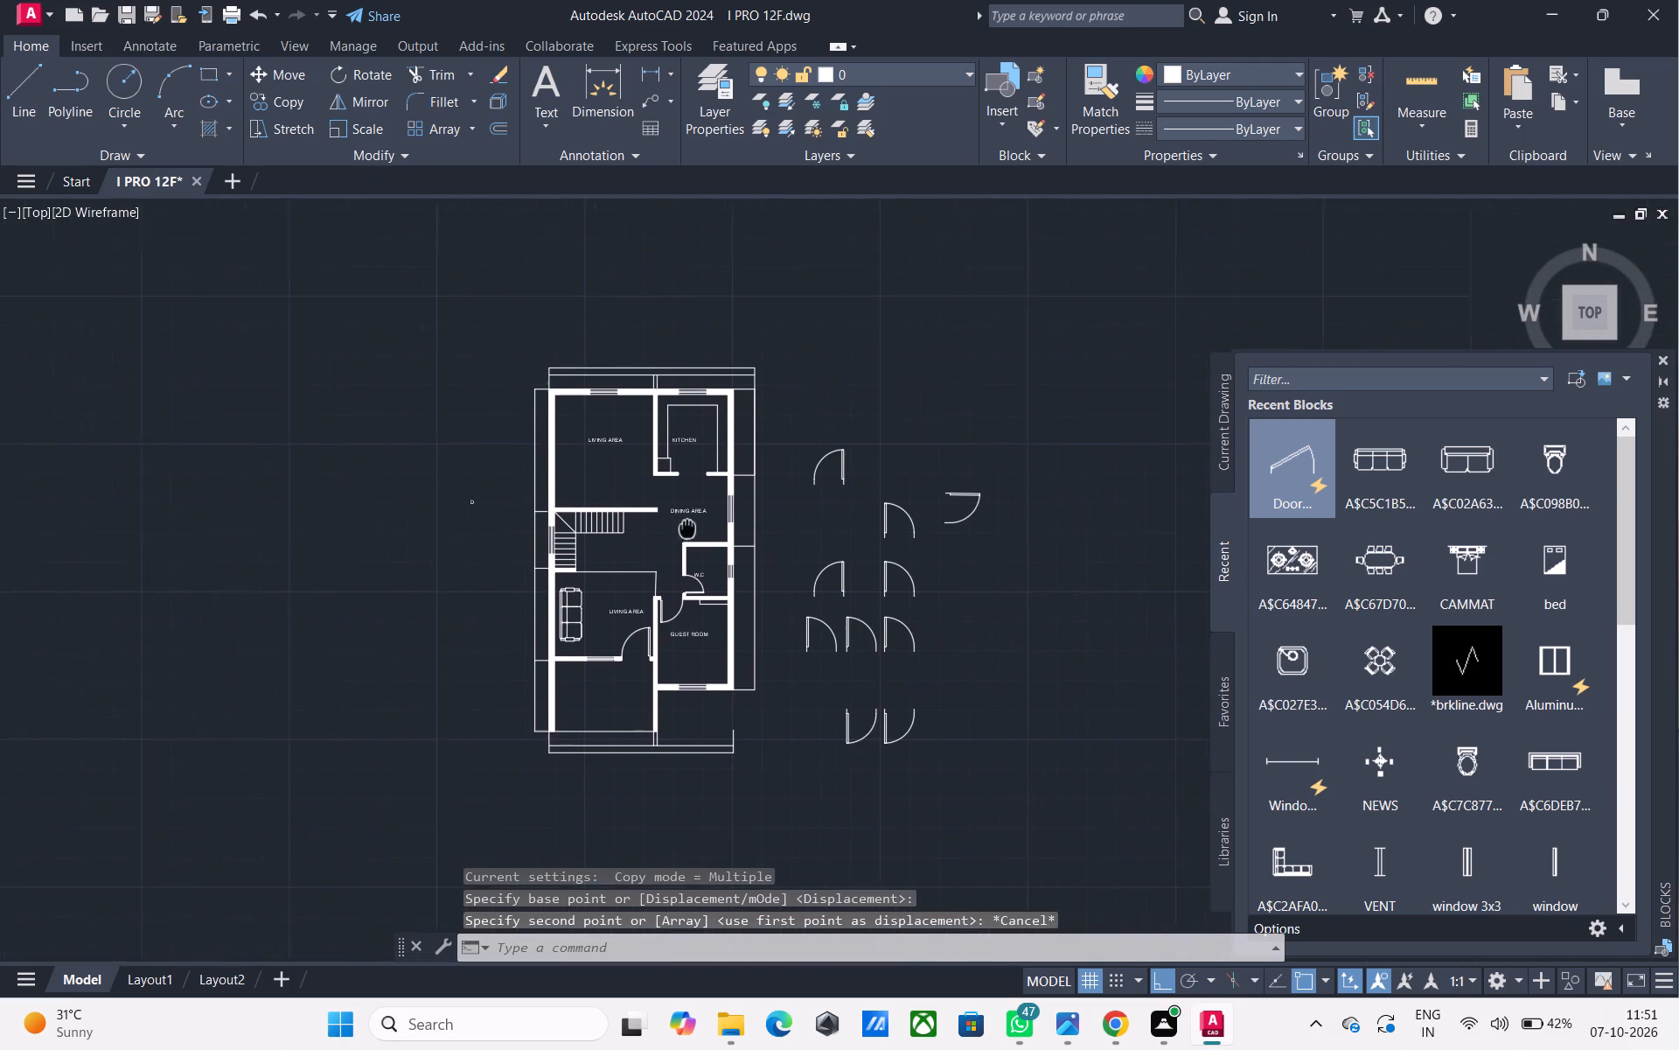
middle_drag(673, 525, 630, 503)
middle_drag(625, 633, 661, 641)
scroll(630, 539, up, 3)
middle_drag(670, 468, 641, 681)
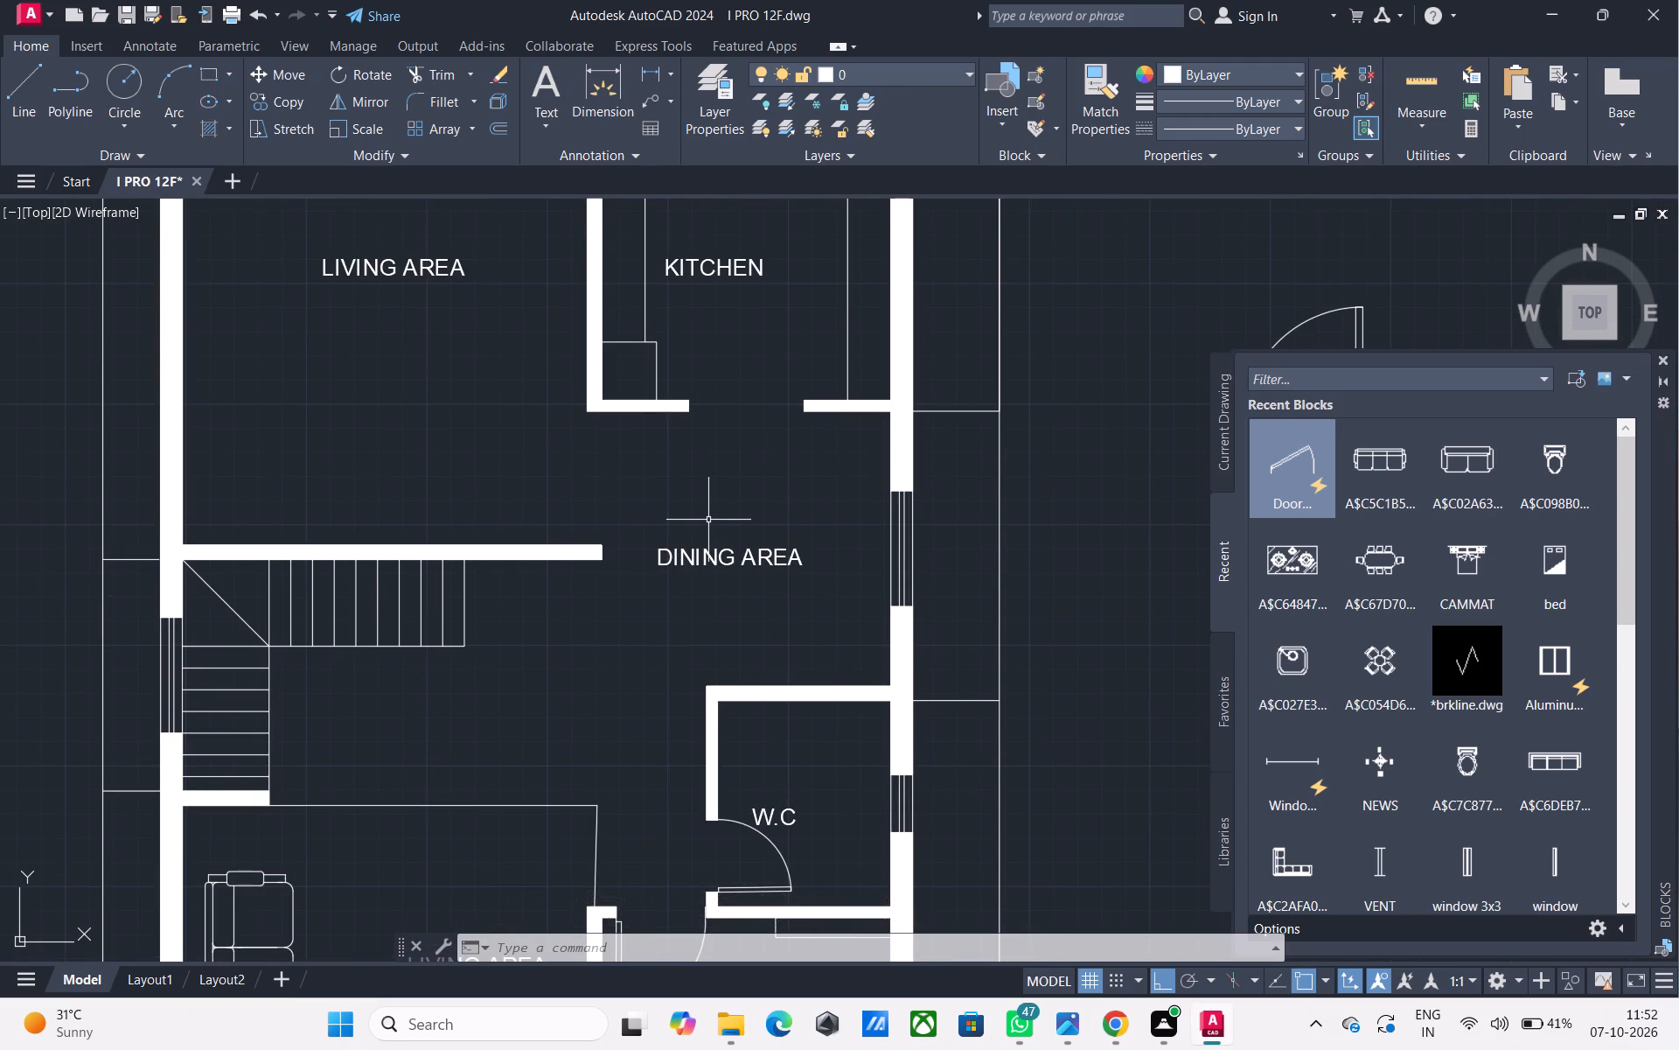
scroll(692, 560, down, 1)
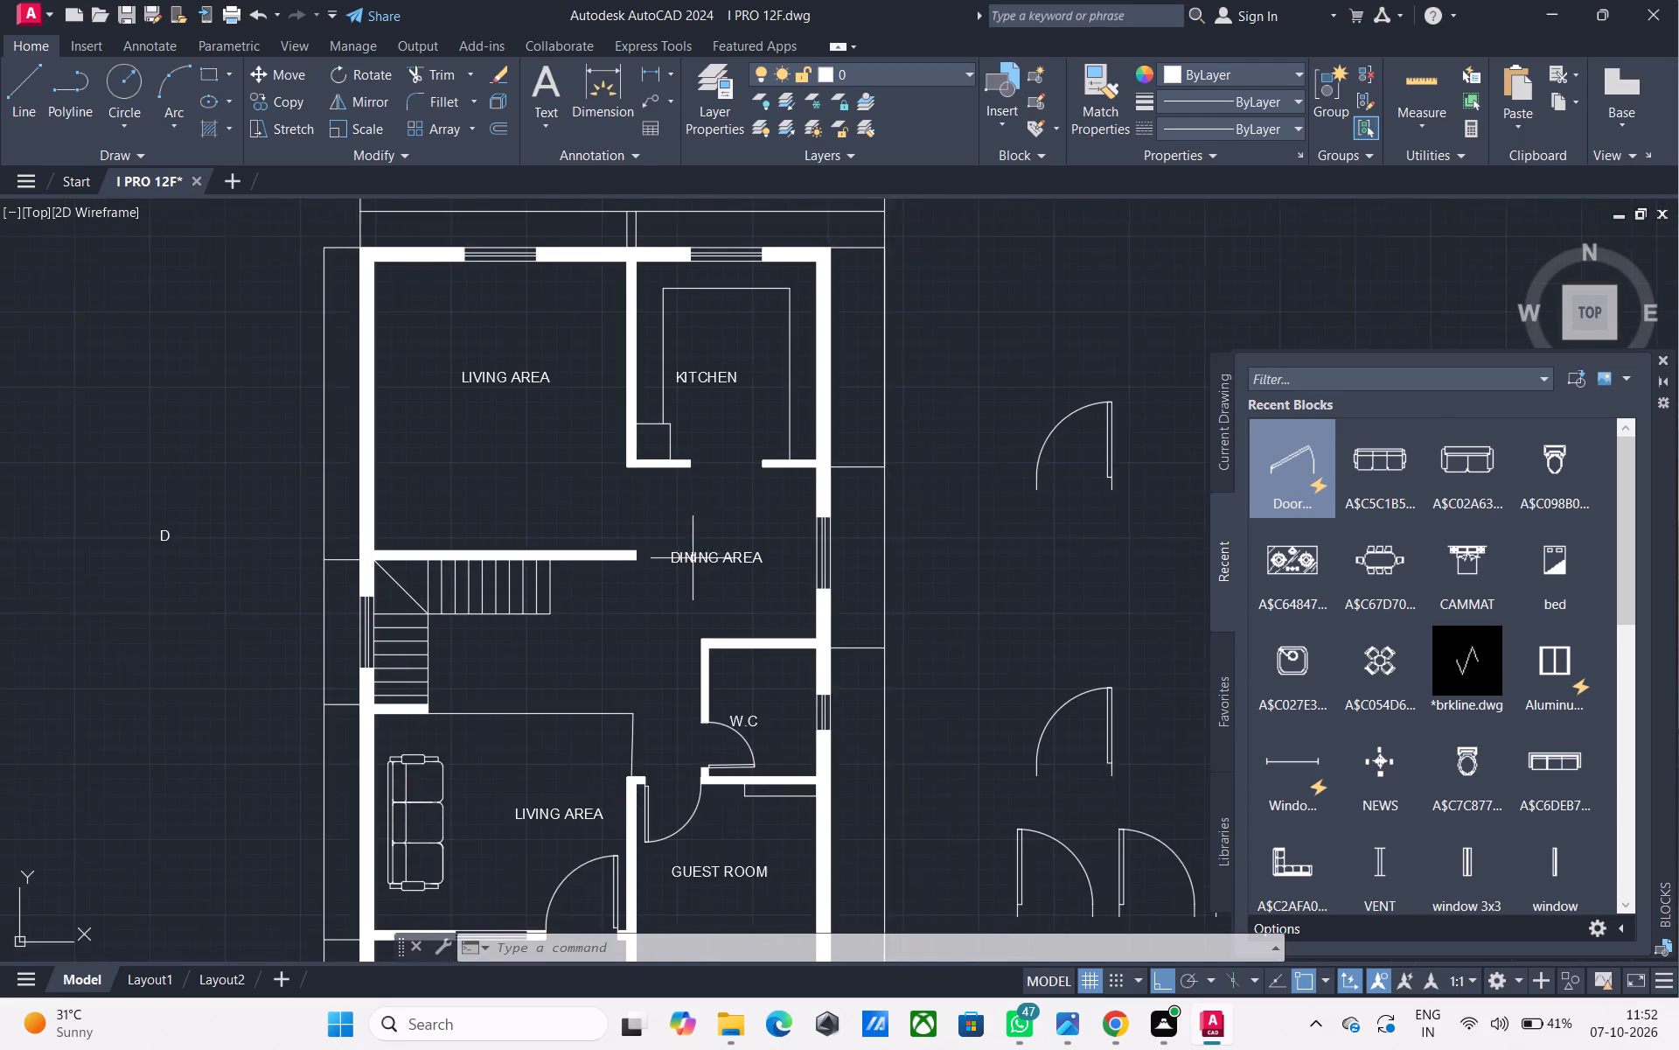
middle_drag(700, 521, 665, 641)
middle_drag(682, 565, 661, 634)
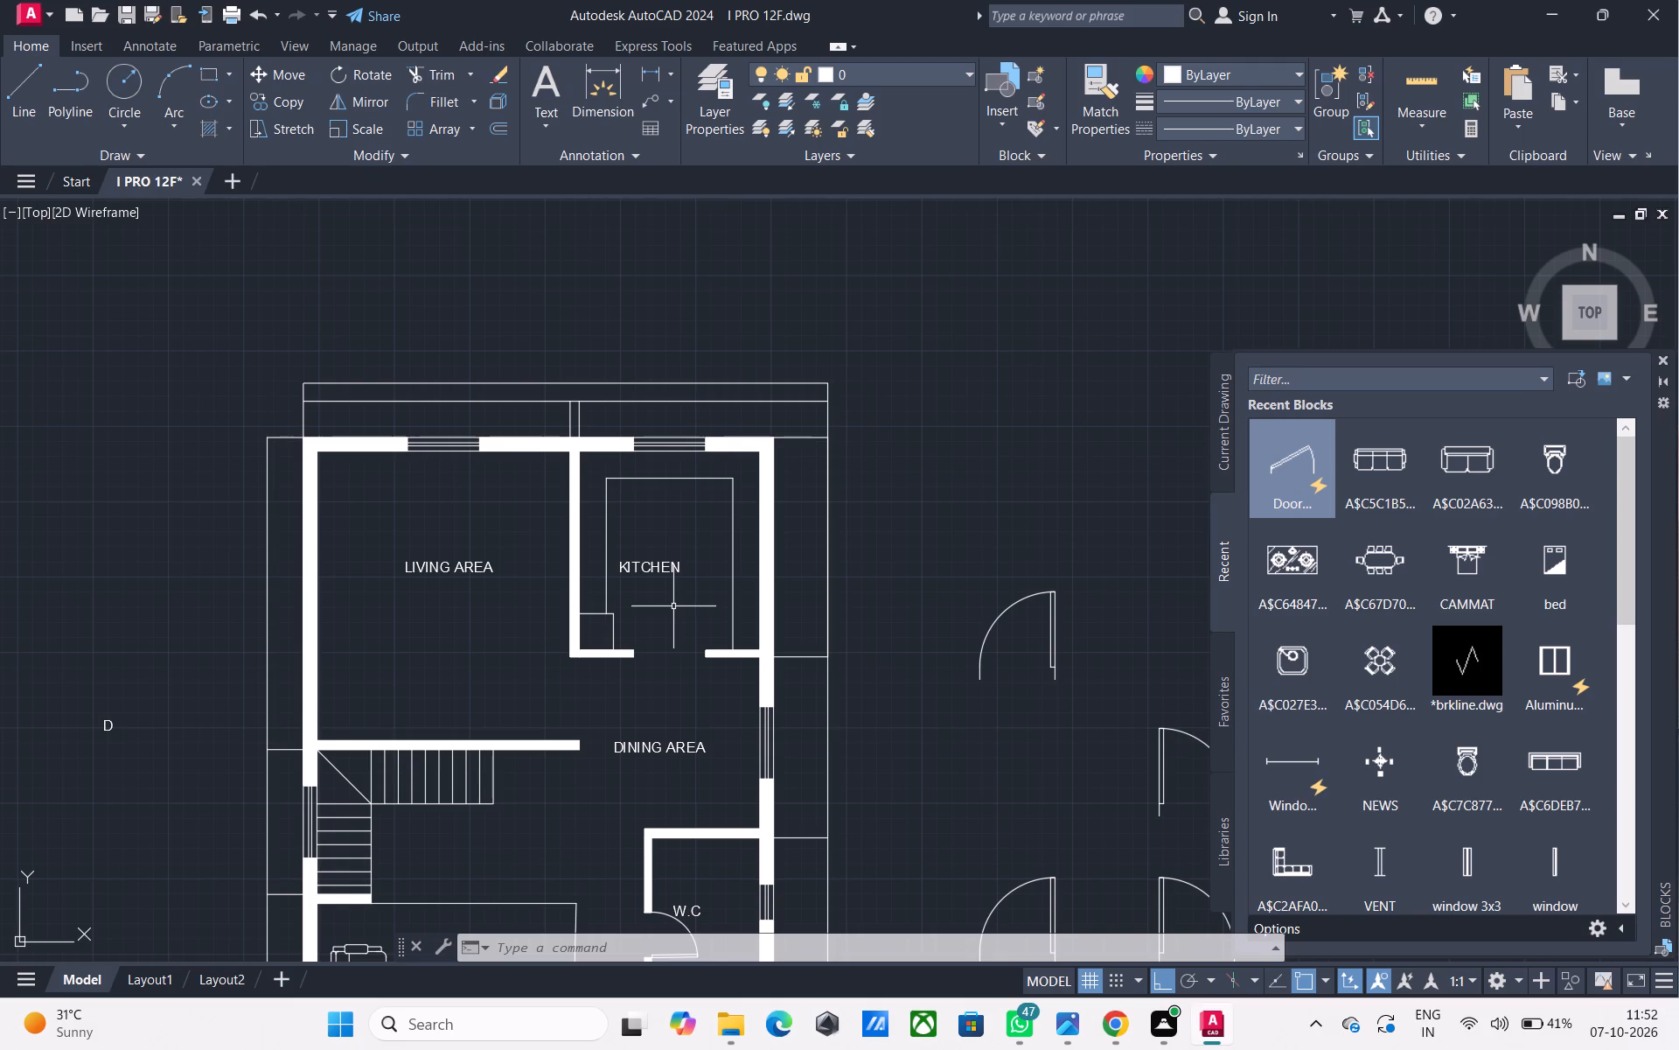
middle_drag(664, 606, 647, 521)
middle_drag(565, 585, 611, 485)
middle_drag(564, 575, 576, 457)
middle_drag(576, 588, 548, 477)
middle_drag(575, 619, 629, 450)
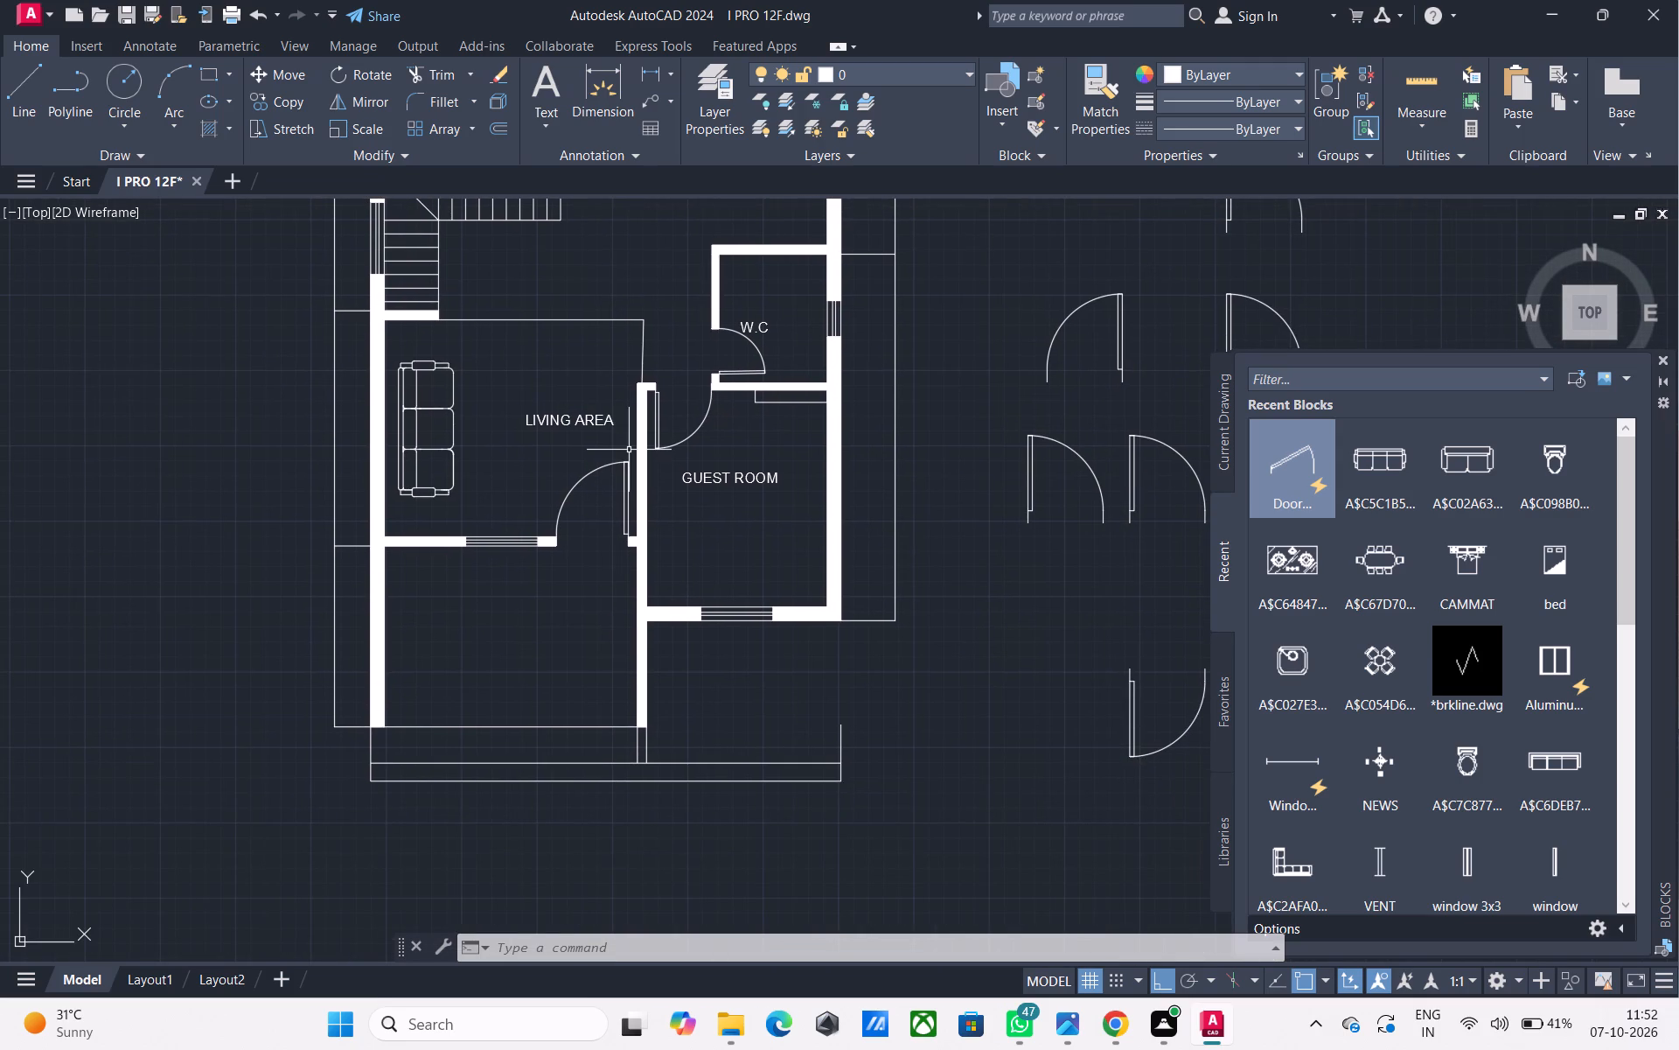
Trim the staircase-side line of the two short lines extending below the central wall's lower end.
key(t)
key(r)
key(space)
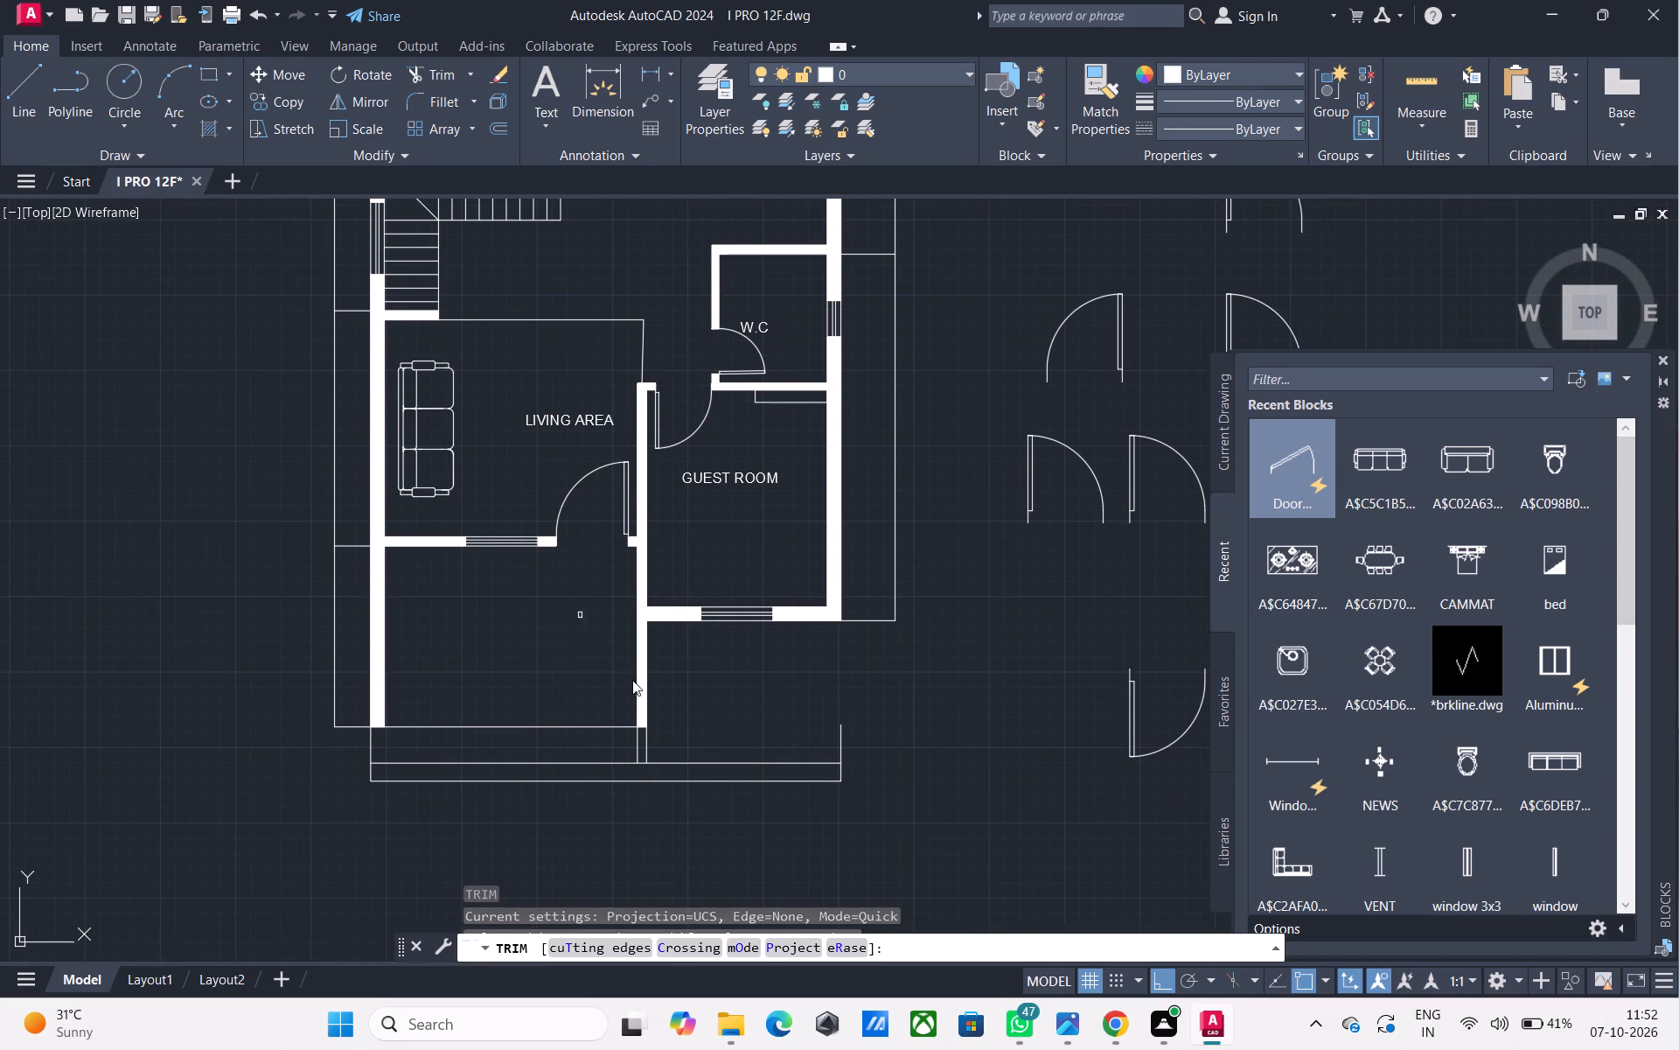
scroll(625, 730, up, 3)
click(654, 748)
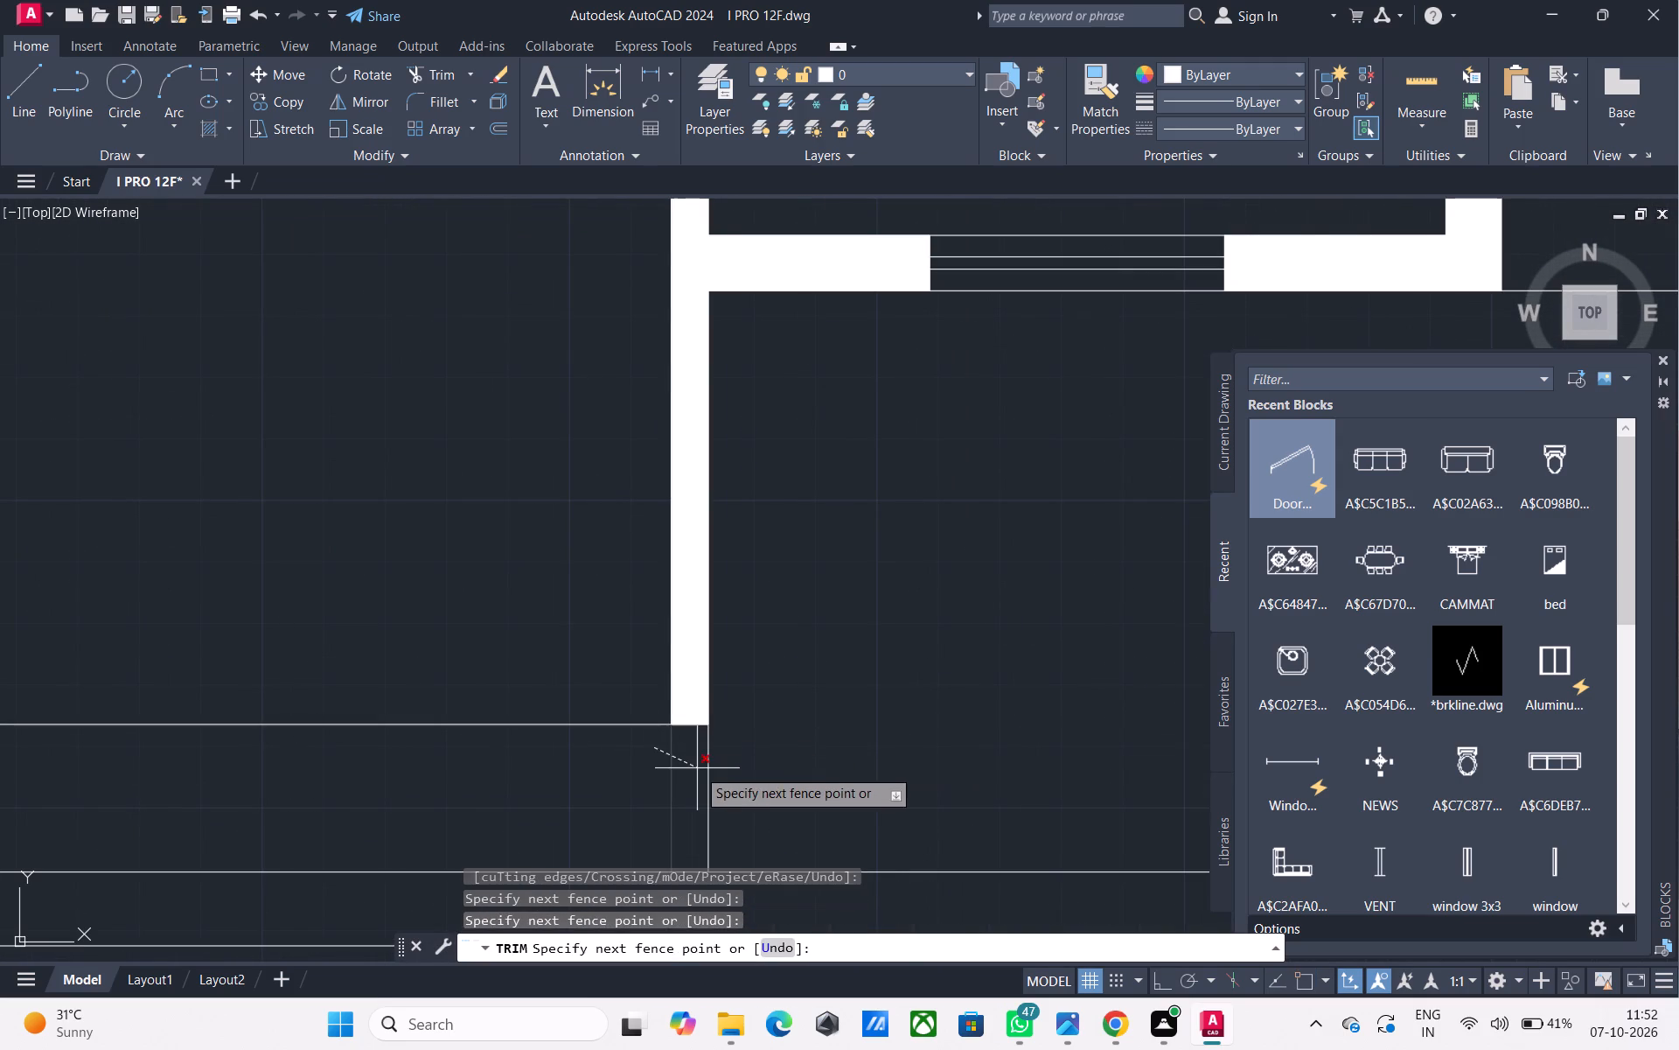
click(688, 761)
scroll(535, 761, down, 2)
key(space)
Save the drawing.
scroll(551, 743, down, 1)
middle_drag(579, 643, 578, 752)
middle_drag(713, 722, 713, 745)
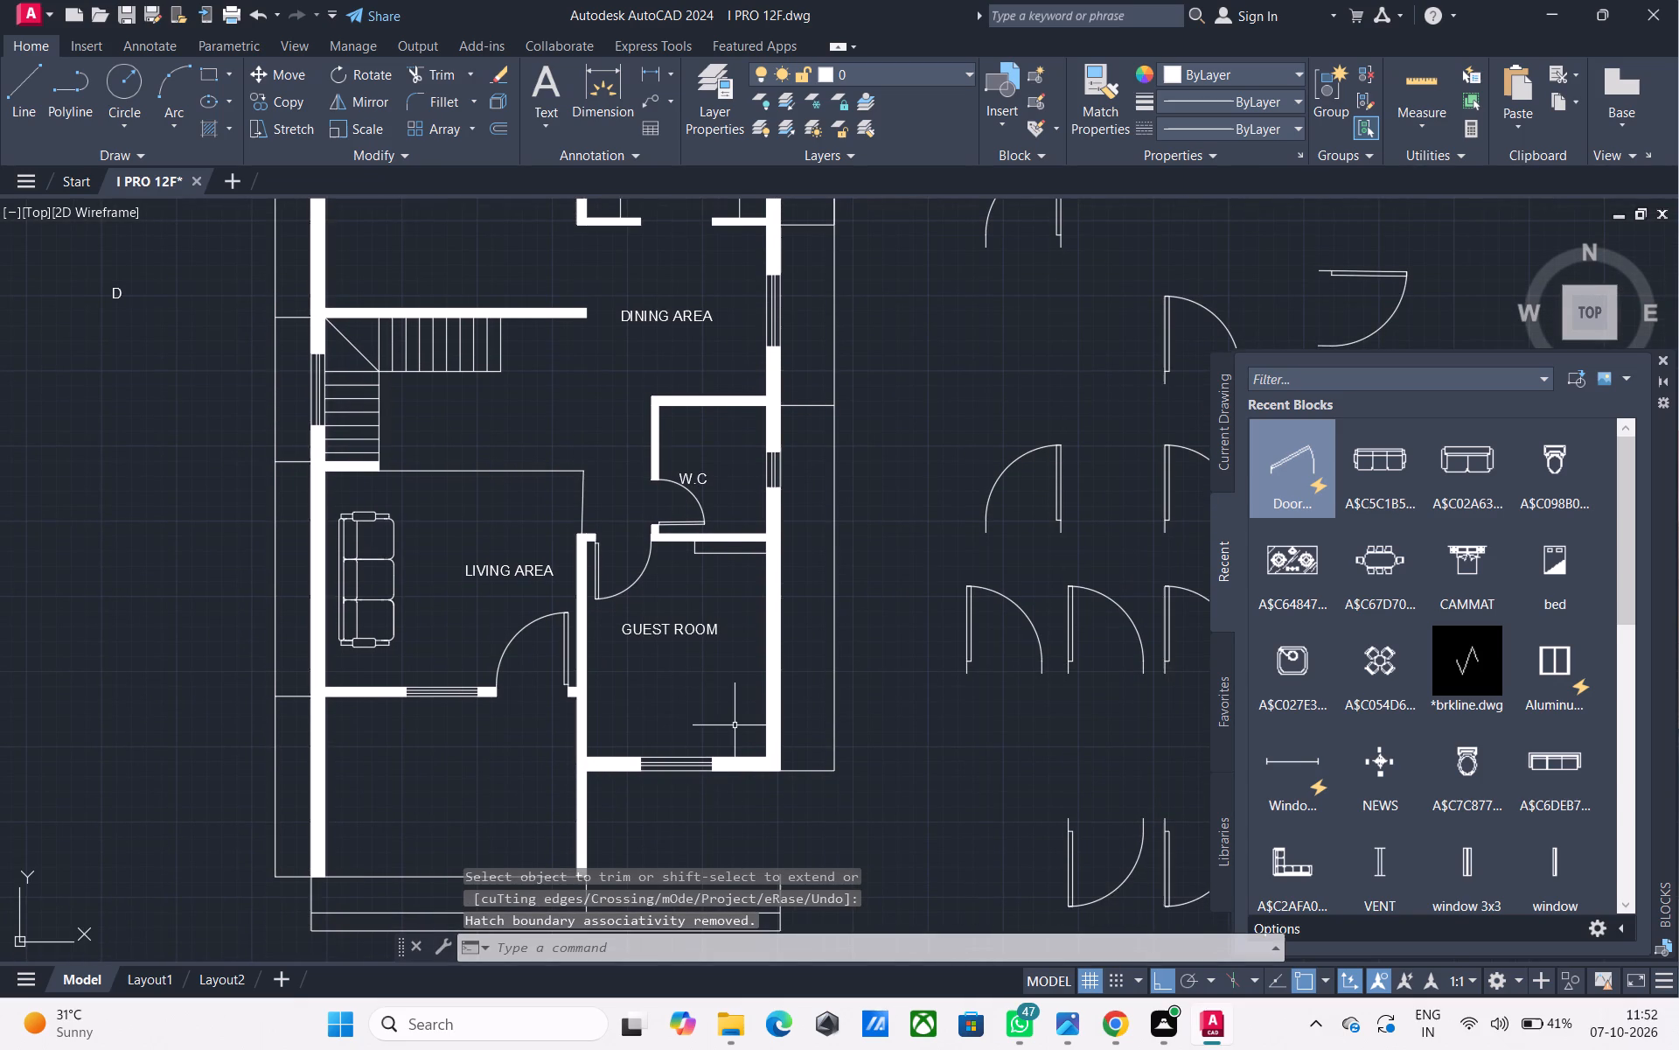
middle_drag(678, 592, 664, 720)
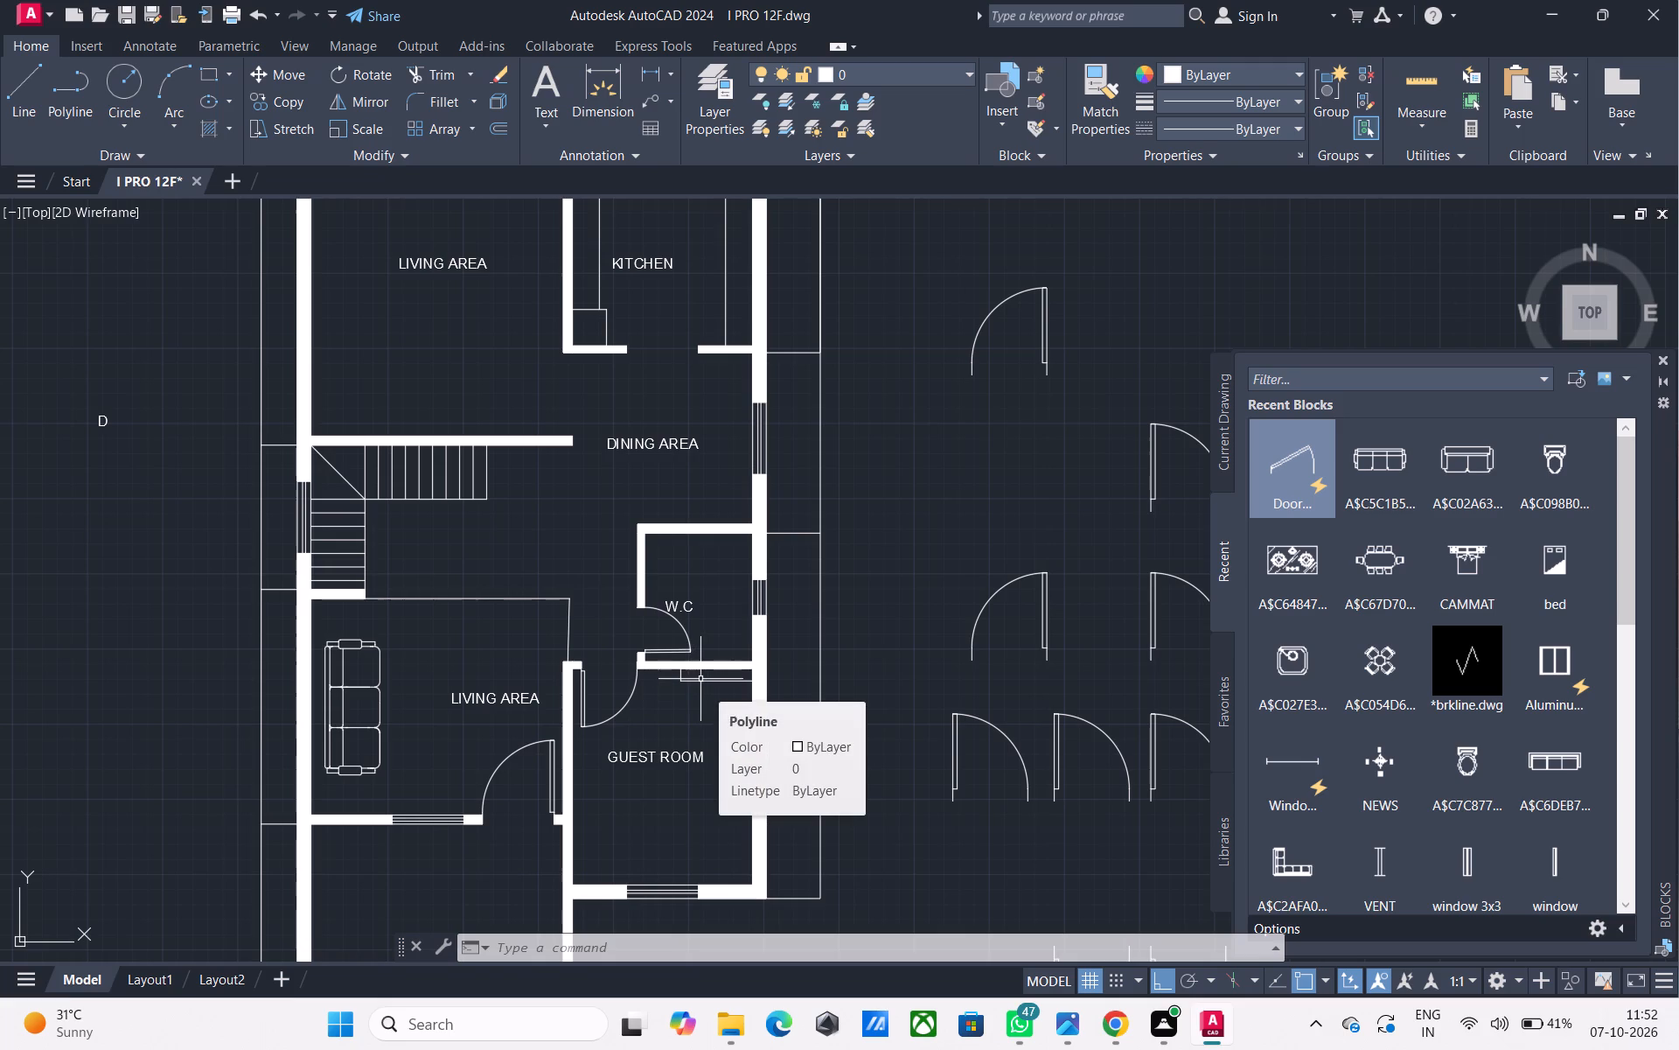
scroll(689, 663, down, 1)
middle_drag(675, 653, 658, 648)
key(ctrl+s)
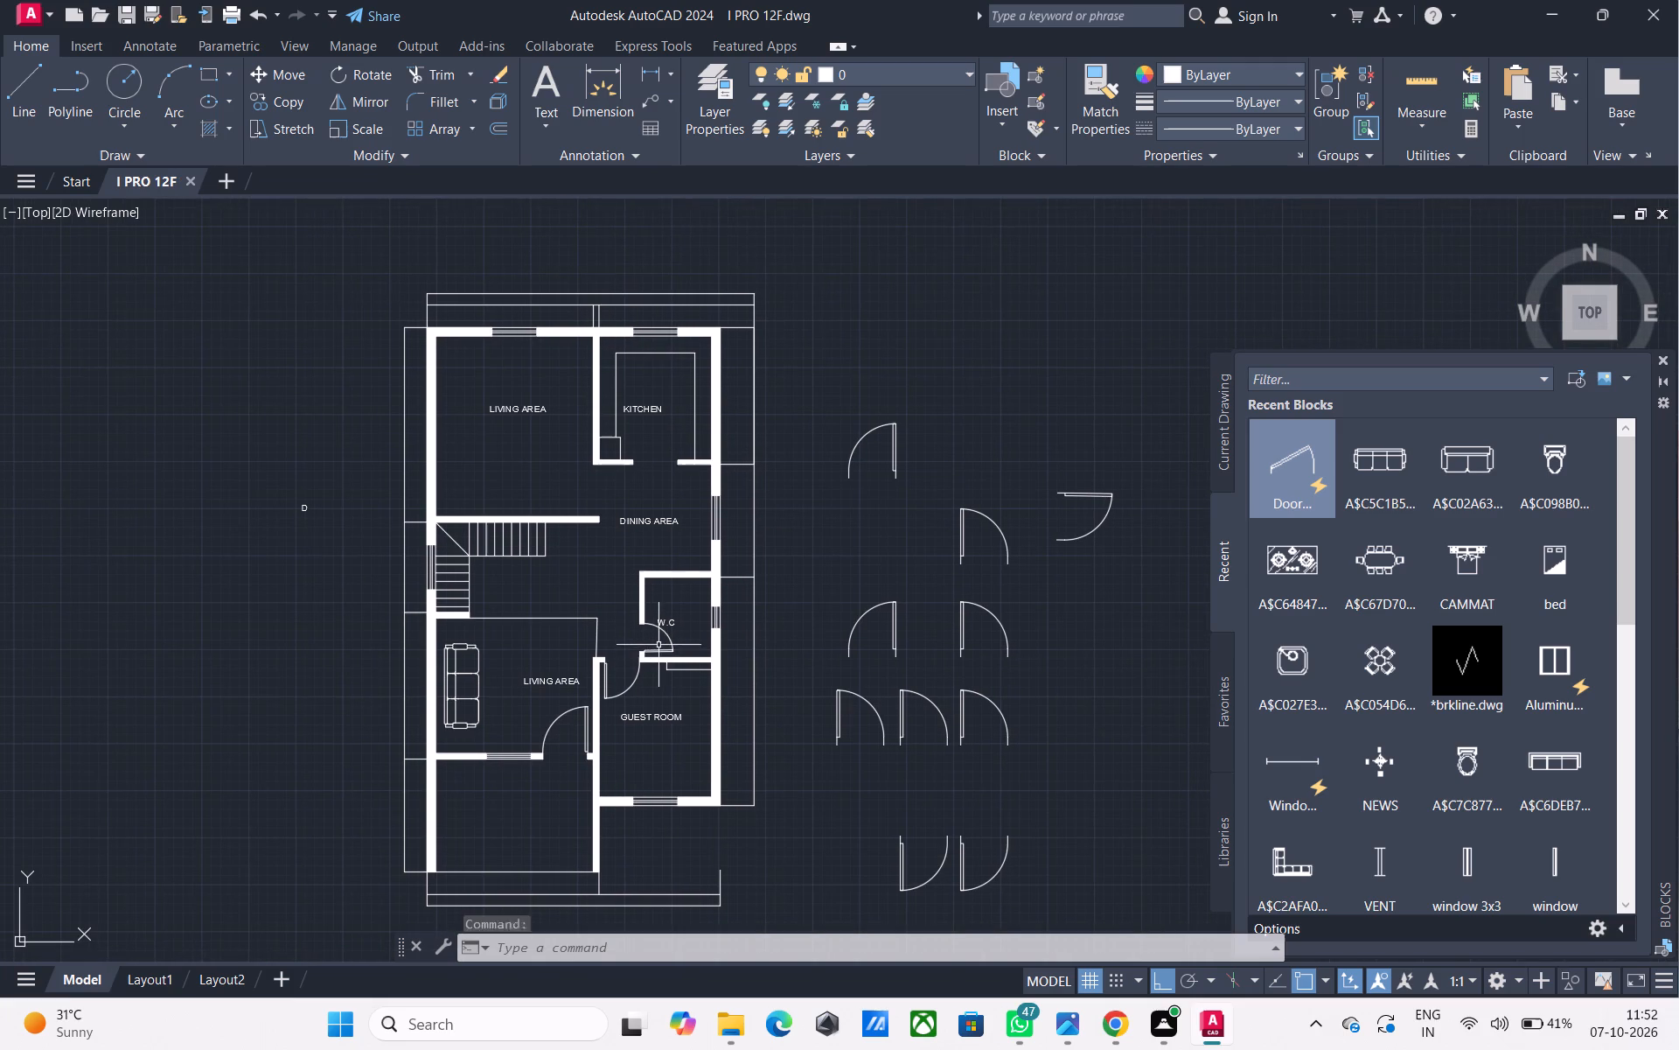
Examine the W.C, guest room and living area doors, and look over the whole room layout.
middle_drag(652, 645, 619, 628)
scroll(559, 679, up, 3)
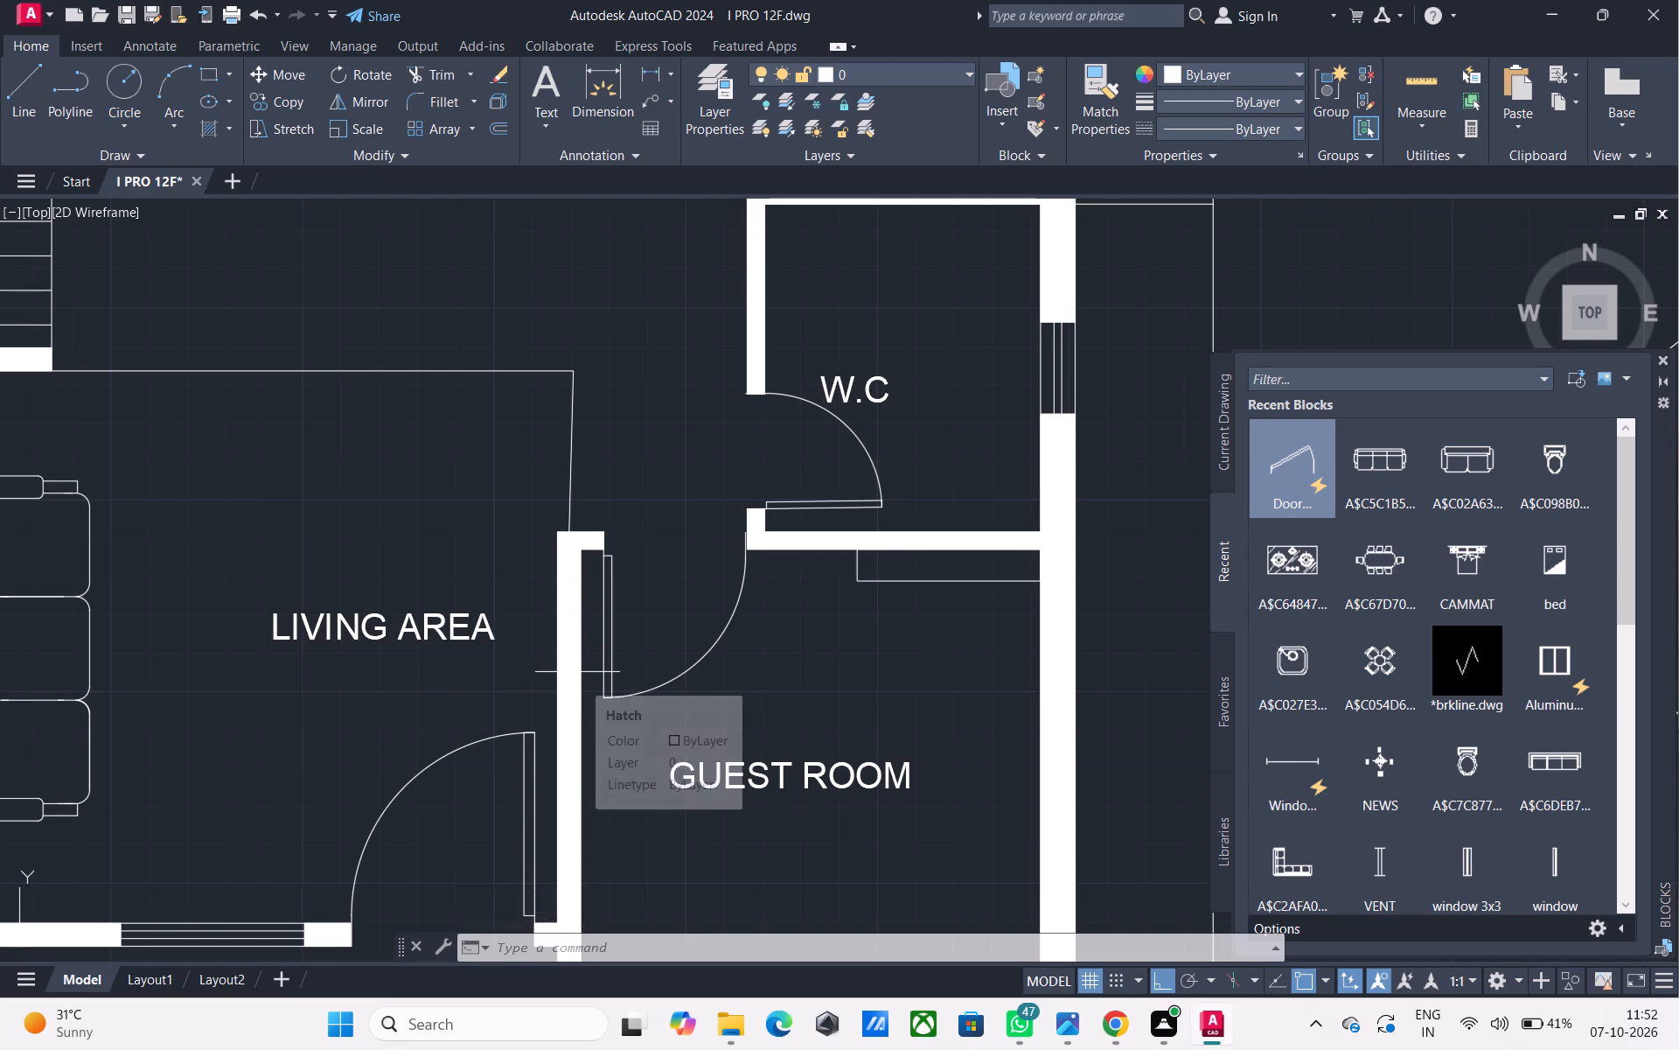
scroll(500, 720, down, 2)
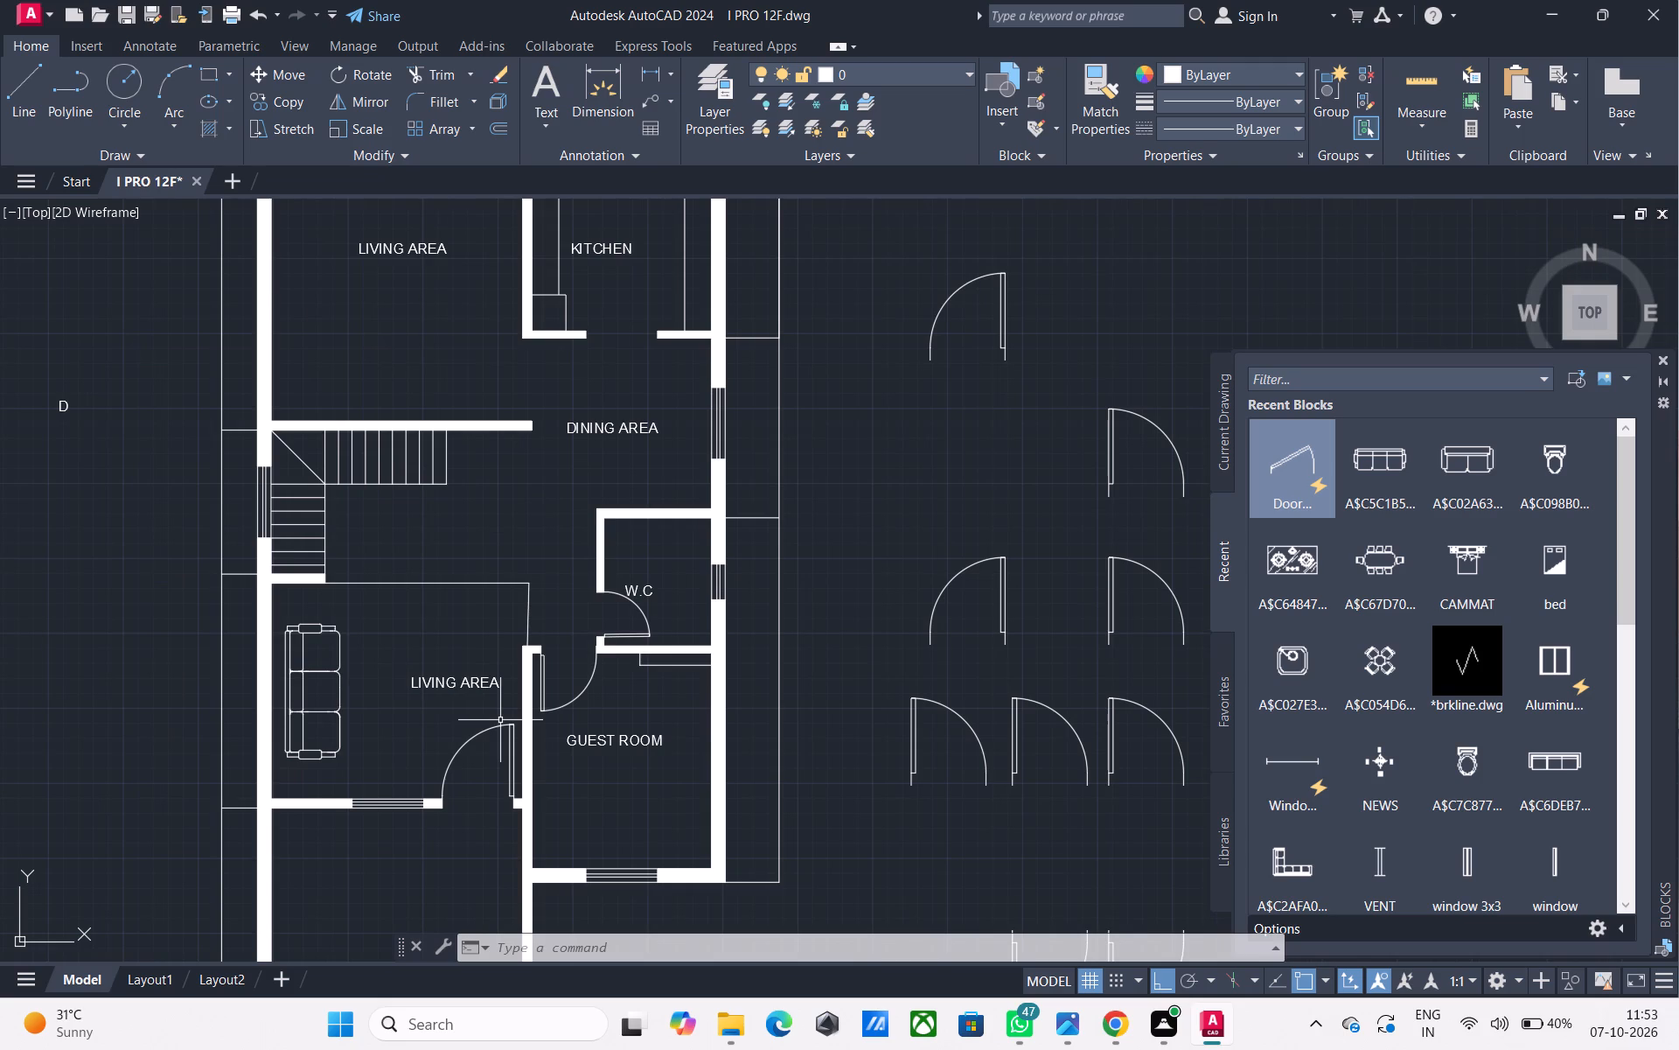
scroll(594, 642, down, 1)
middle_drag(594, 642, 595, 718)
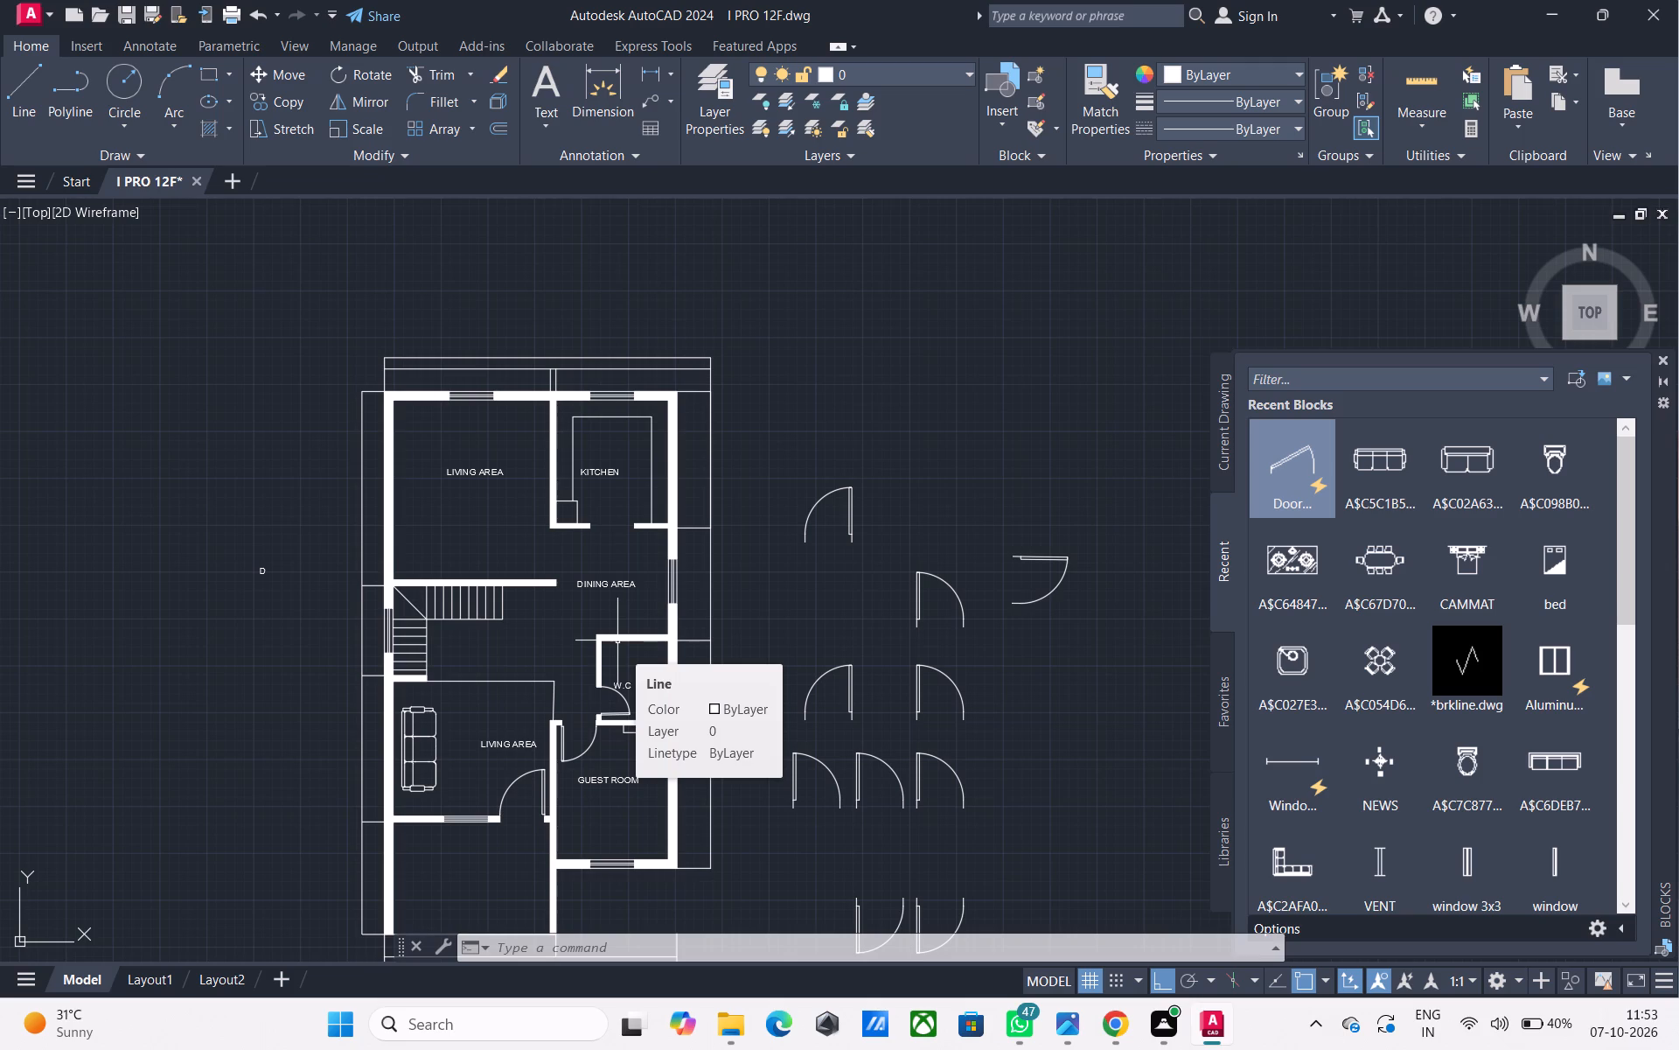
middle_drag(607, 642, 603, 642)
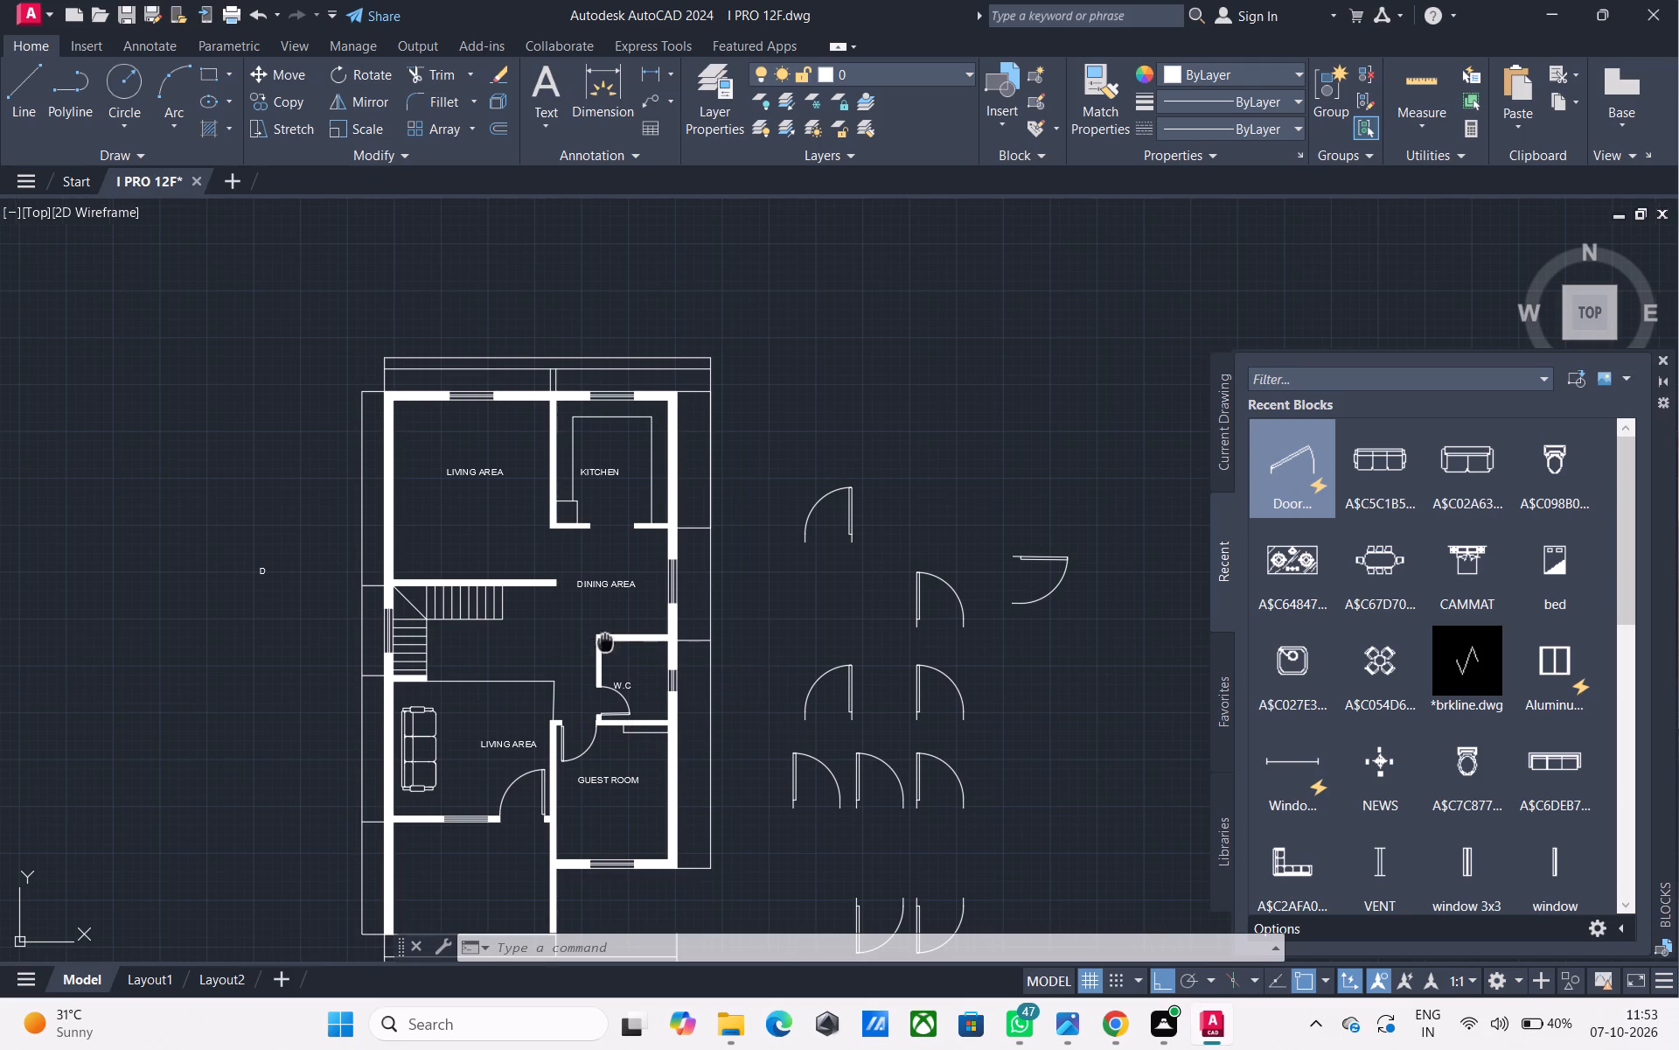
middle_drag(603, 642, 595, 566)
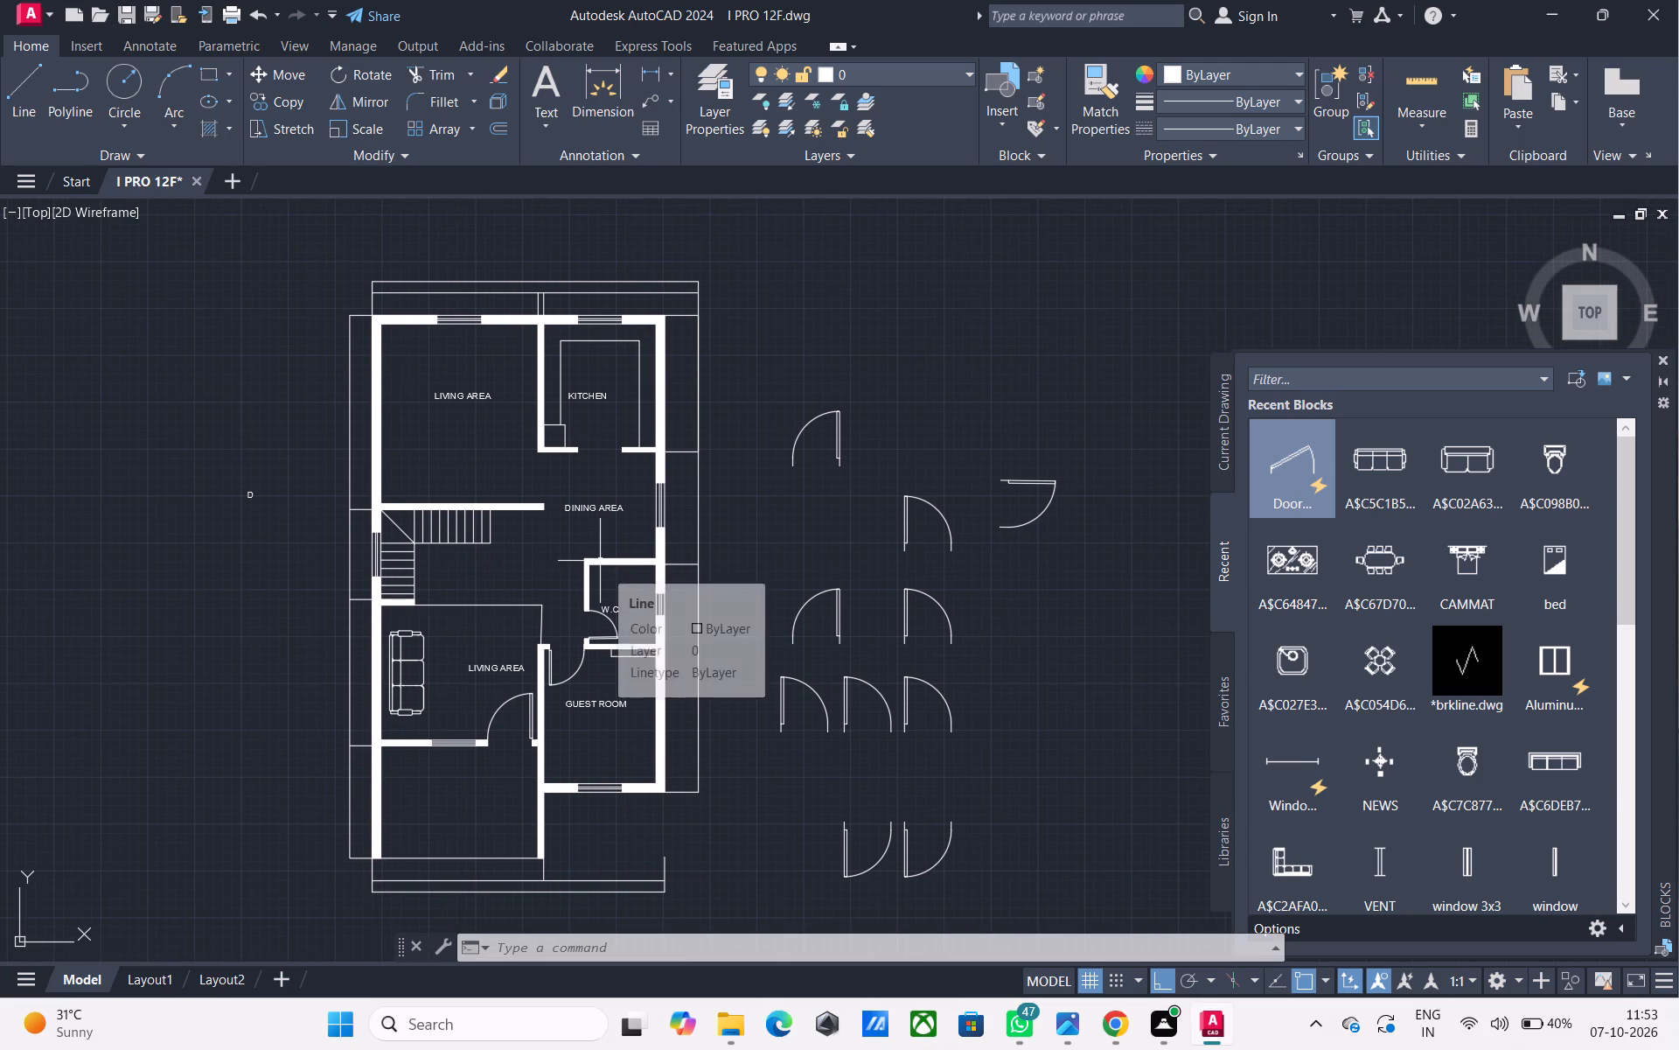
middle_drag(526, 516, 541, 533)
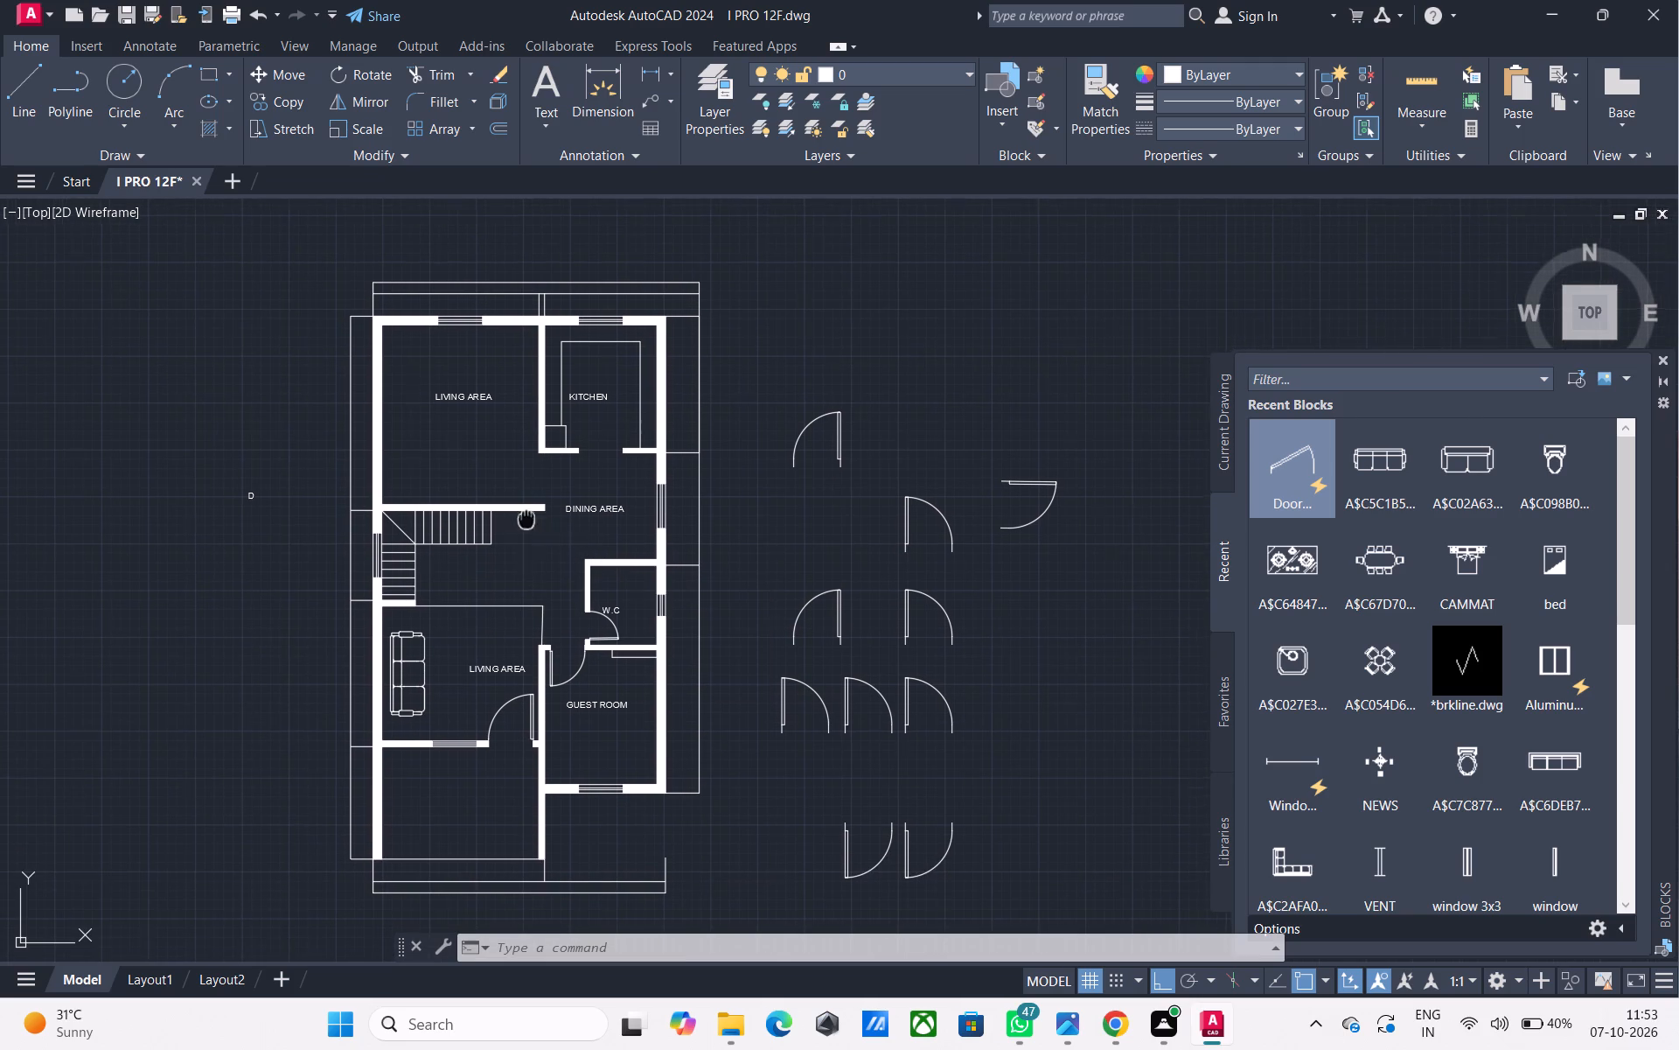
middle_drag(541, 533, 558, 619)
middle_drag(544, 602, 503, 576)
middle_drag(561, 528, 551, 521)
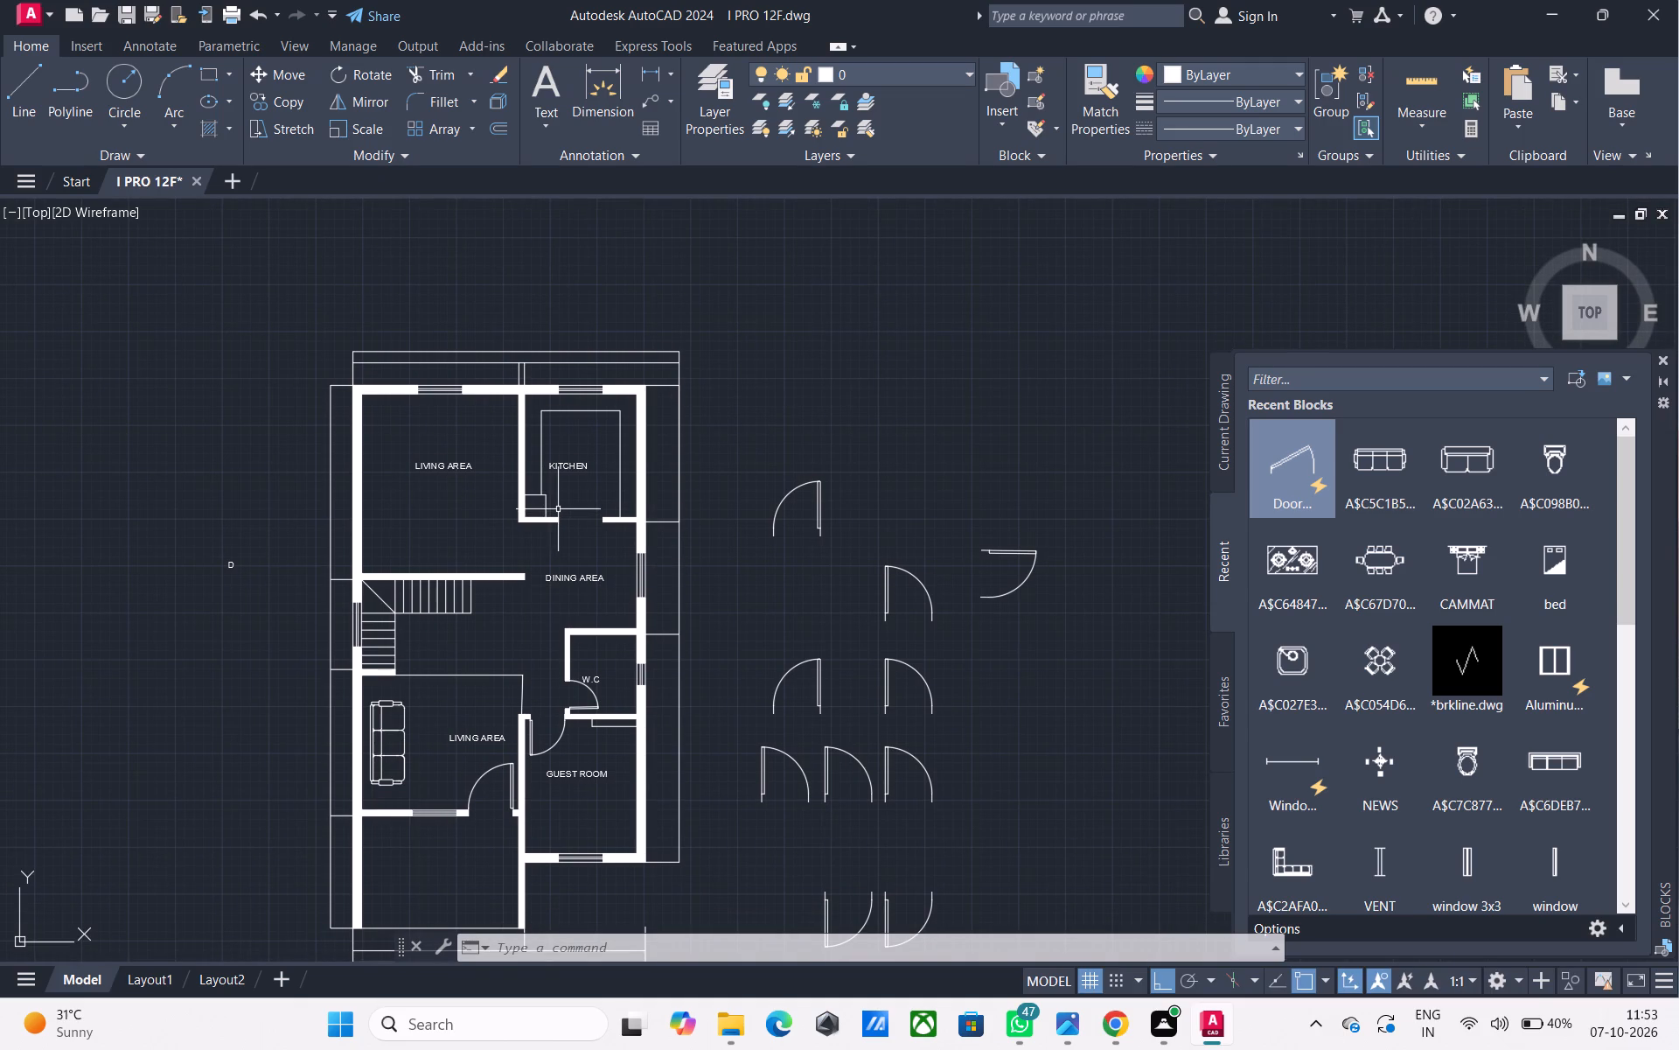
Move all the spare door blocks beside the floor plan horizontally farther away from it.
middle_drag(556, 508, 519, 365)
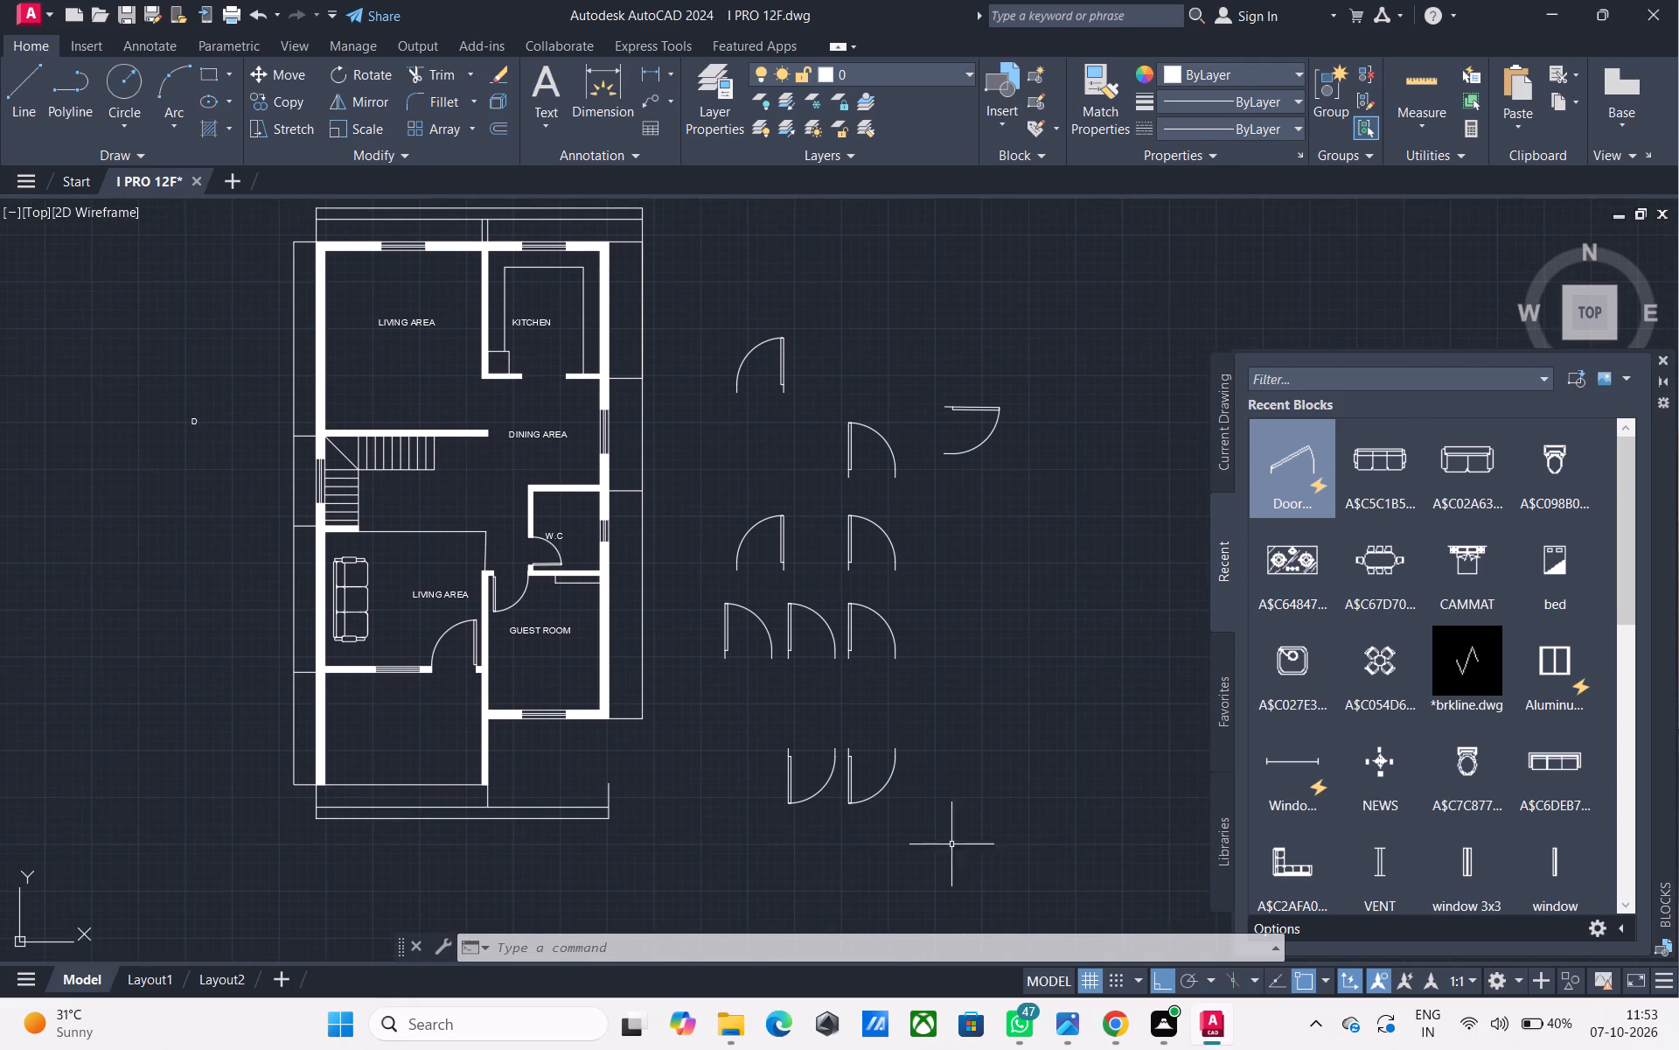
click(1028, 840)
click(728, 321)
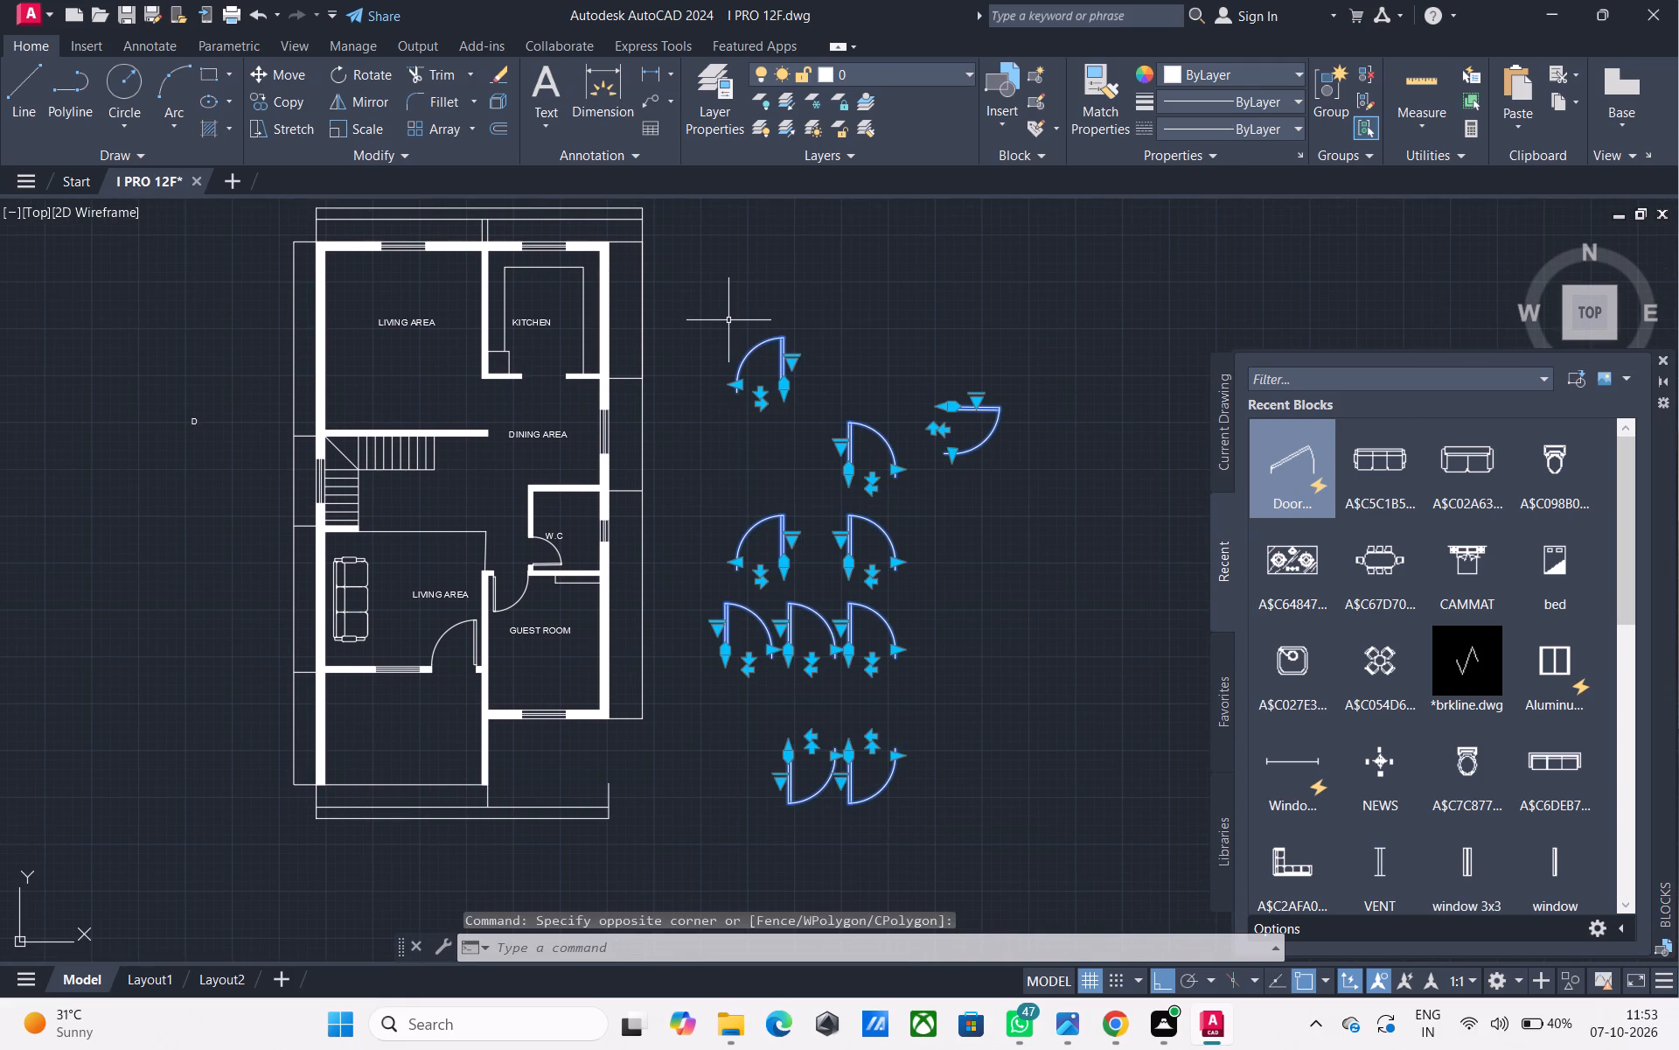
text(M)
key(space)
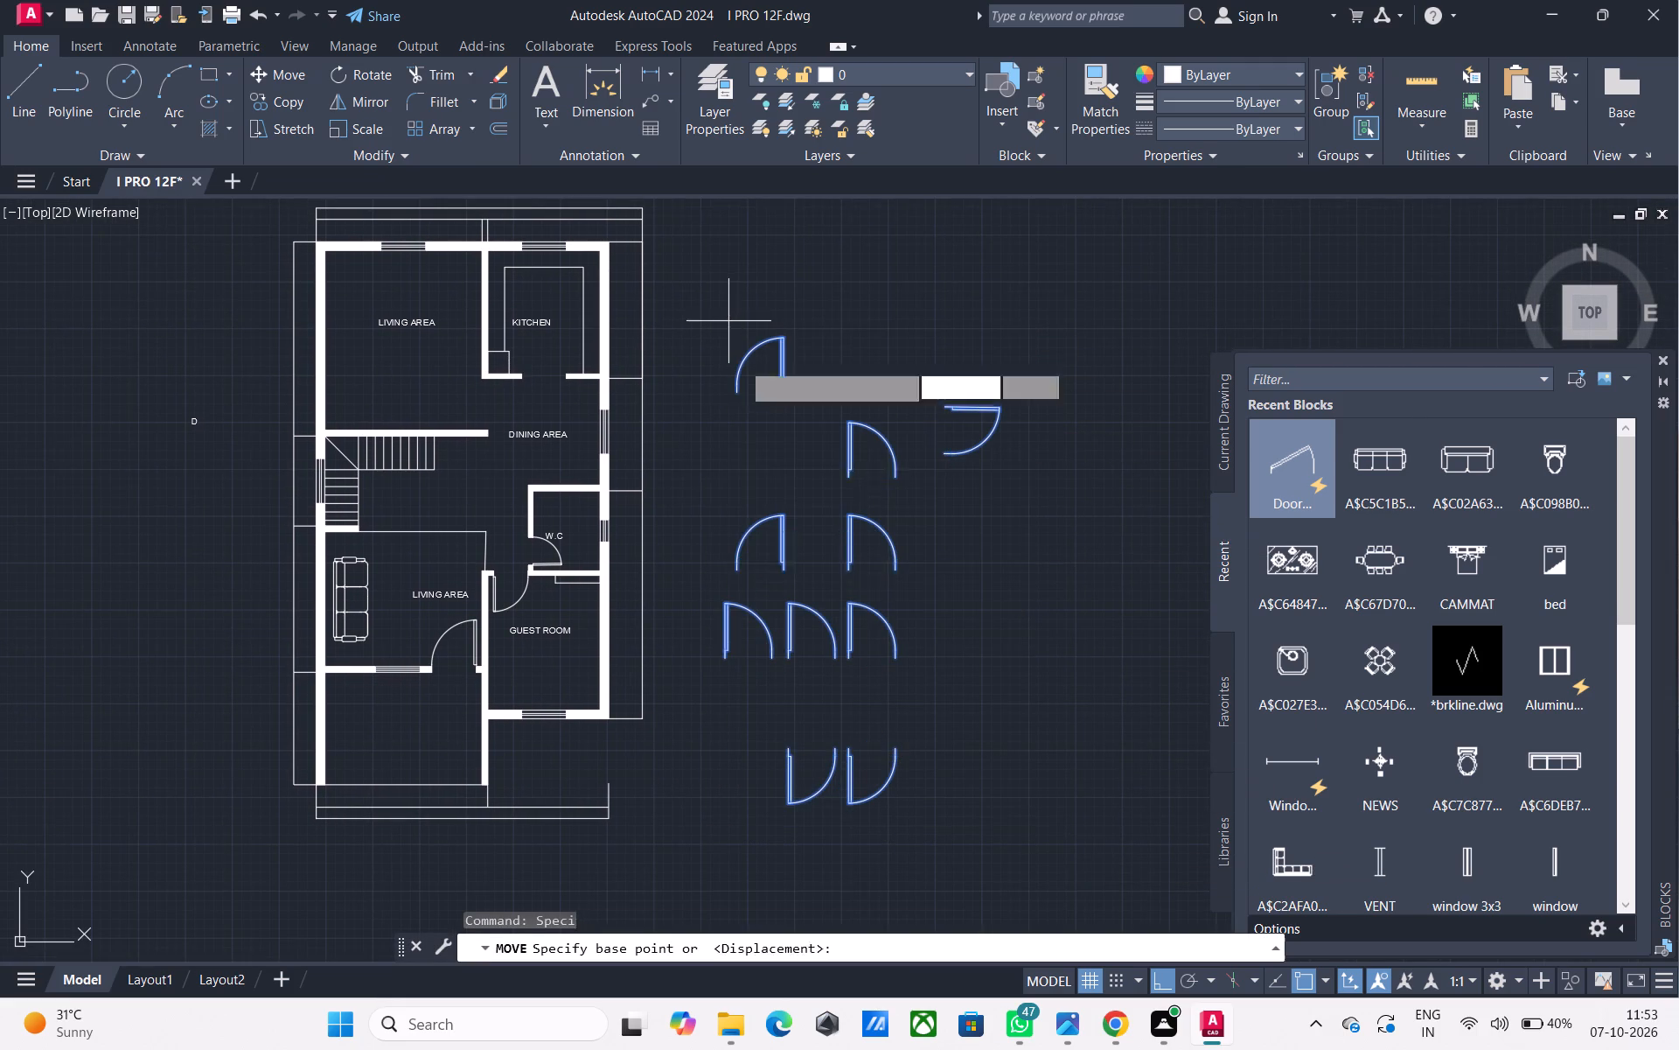
click(727, 546)
scroll(727, 546, down, 3)
click(981, 546)
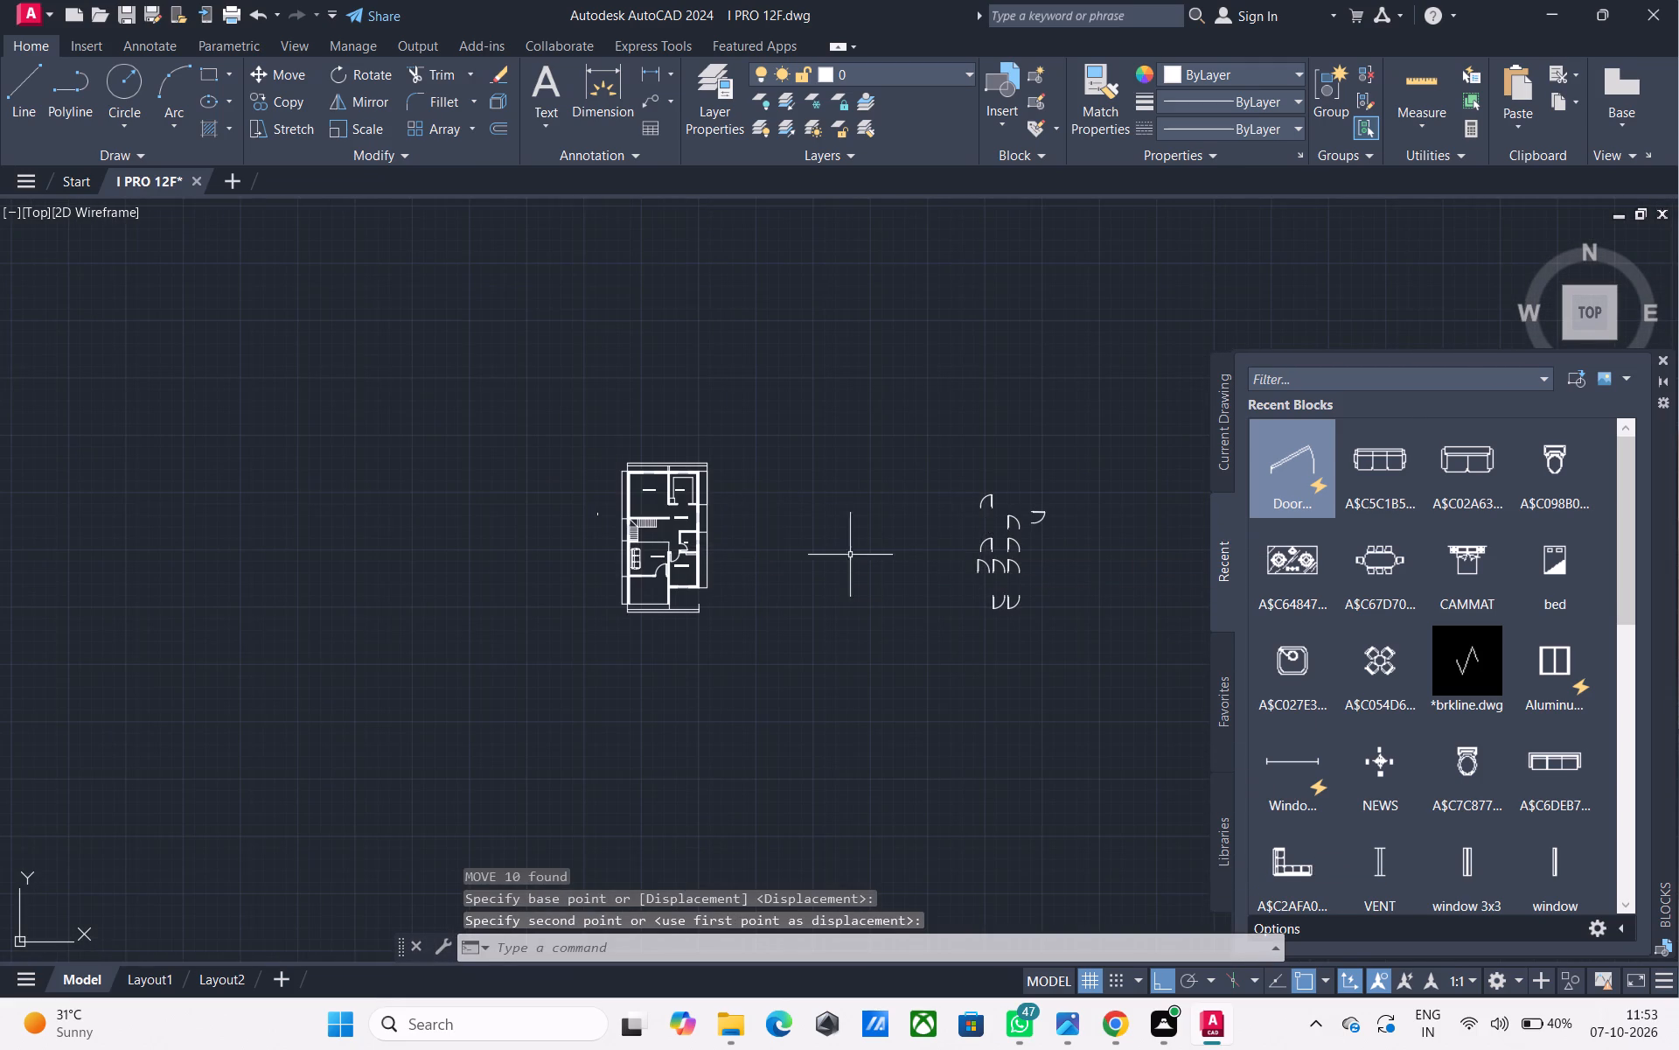
Copy the D label with ortho off, placing one copy above the plan's outer top line and two between the top lines.
middle_drag(732, 524, 740, 519)
scroll(591, 513, up, 5)
scroll(640, 521, down, 2)
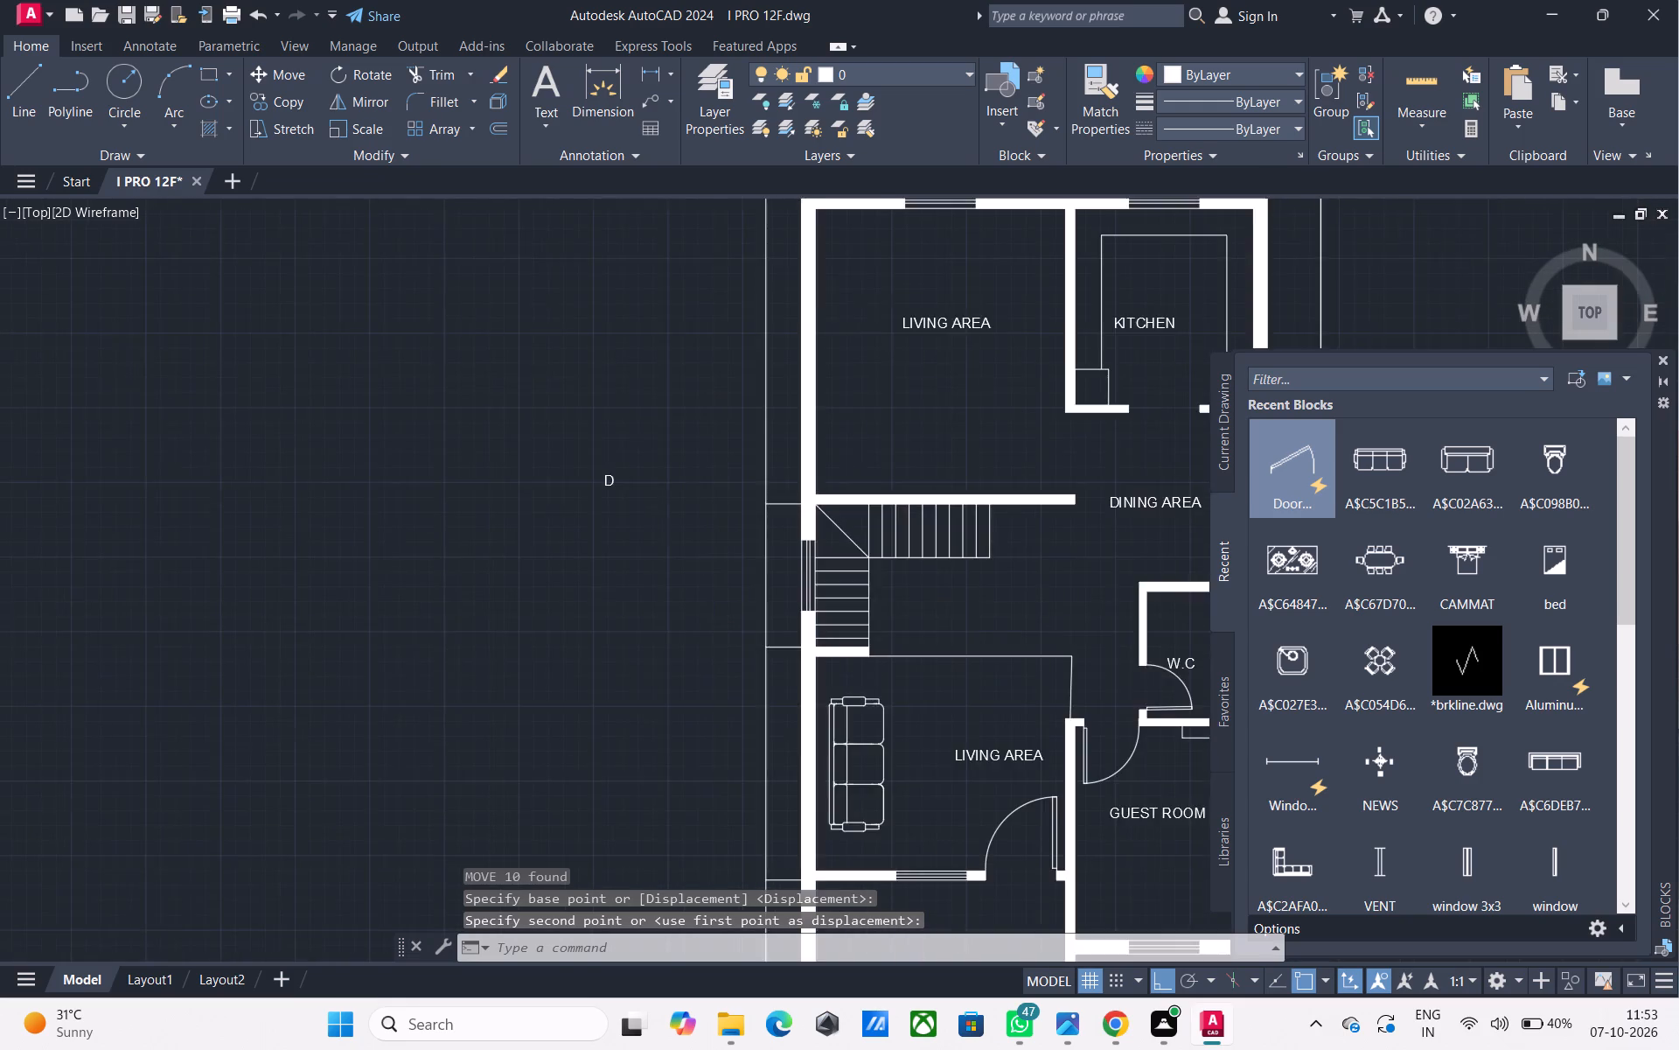
middle_drag(638, 521, 621, 509)
click(604, 505)
click(471, 480)
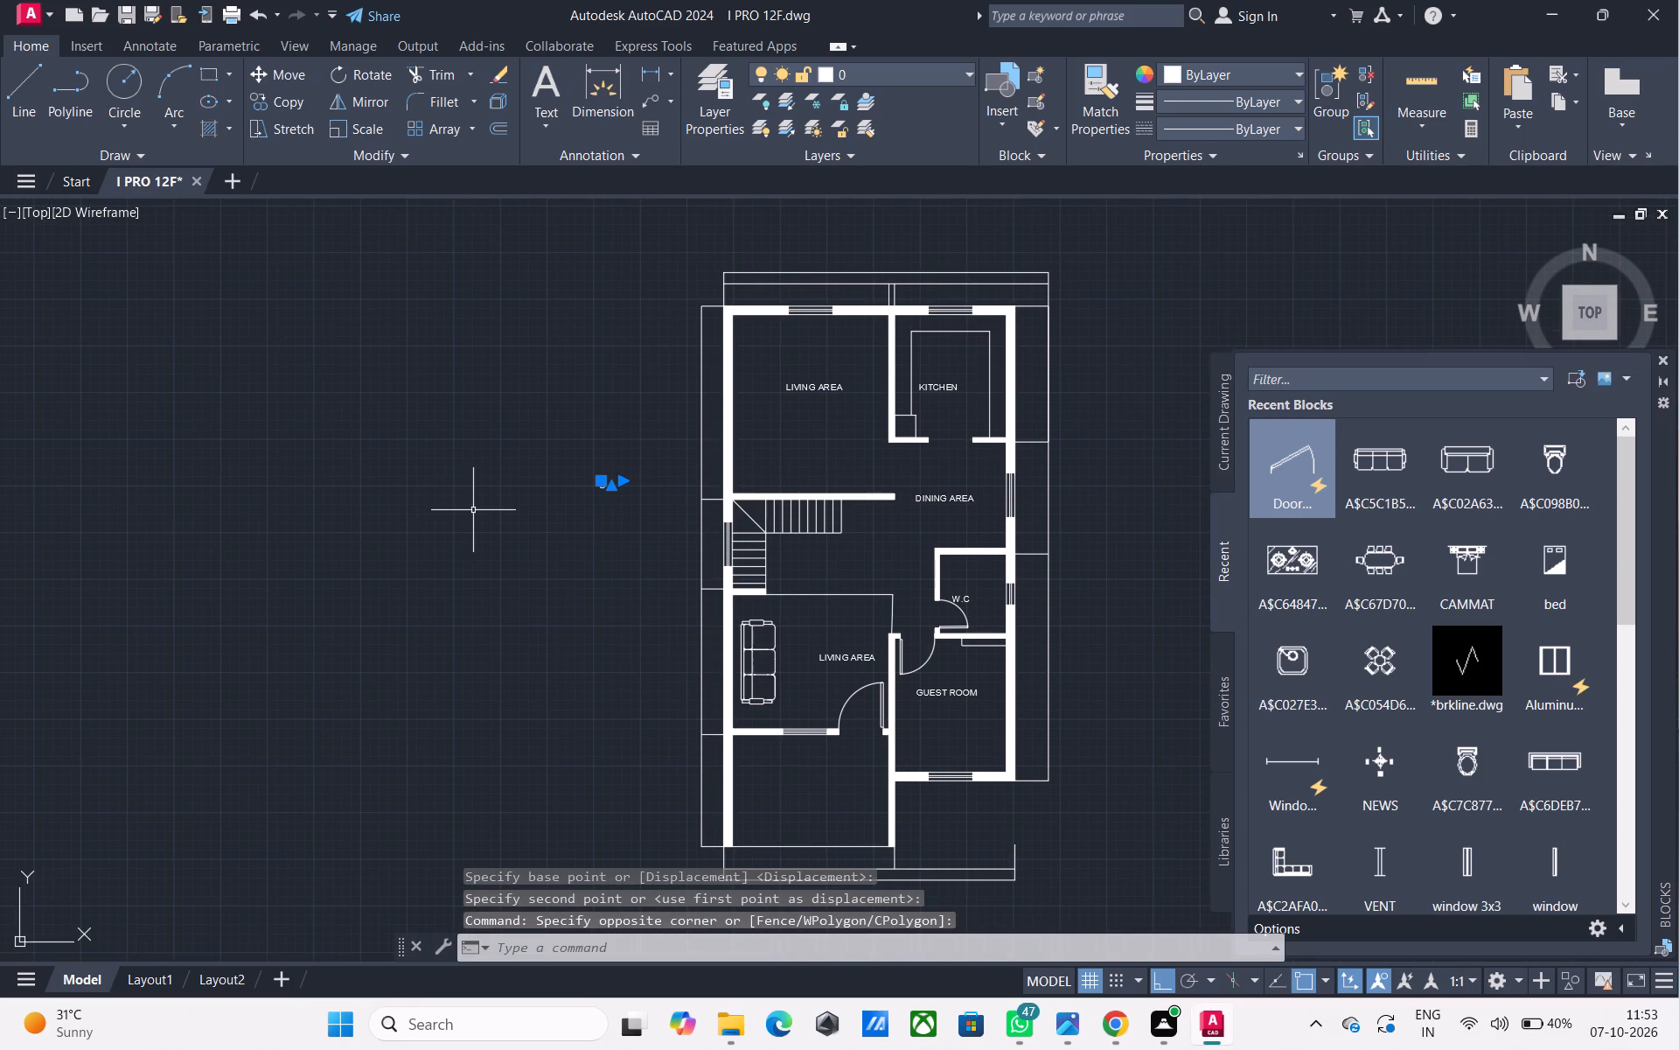
text(CO)
key(space)
key(F8)
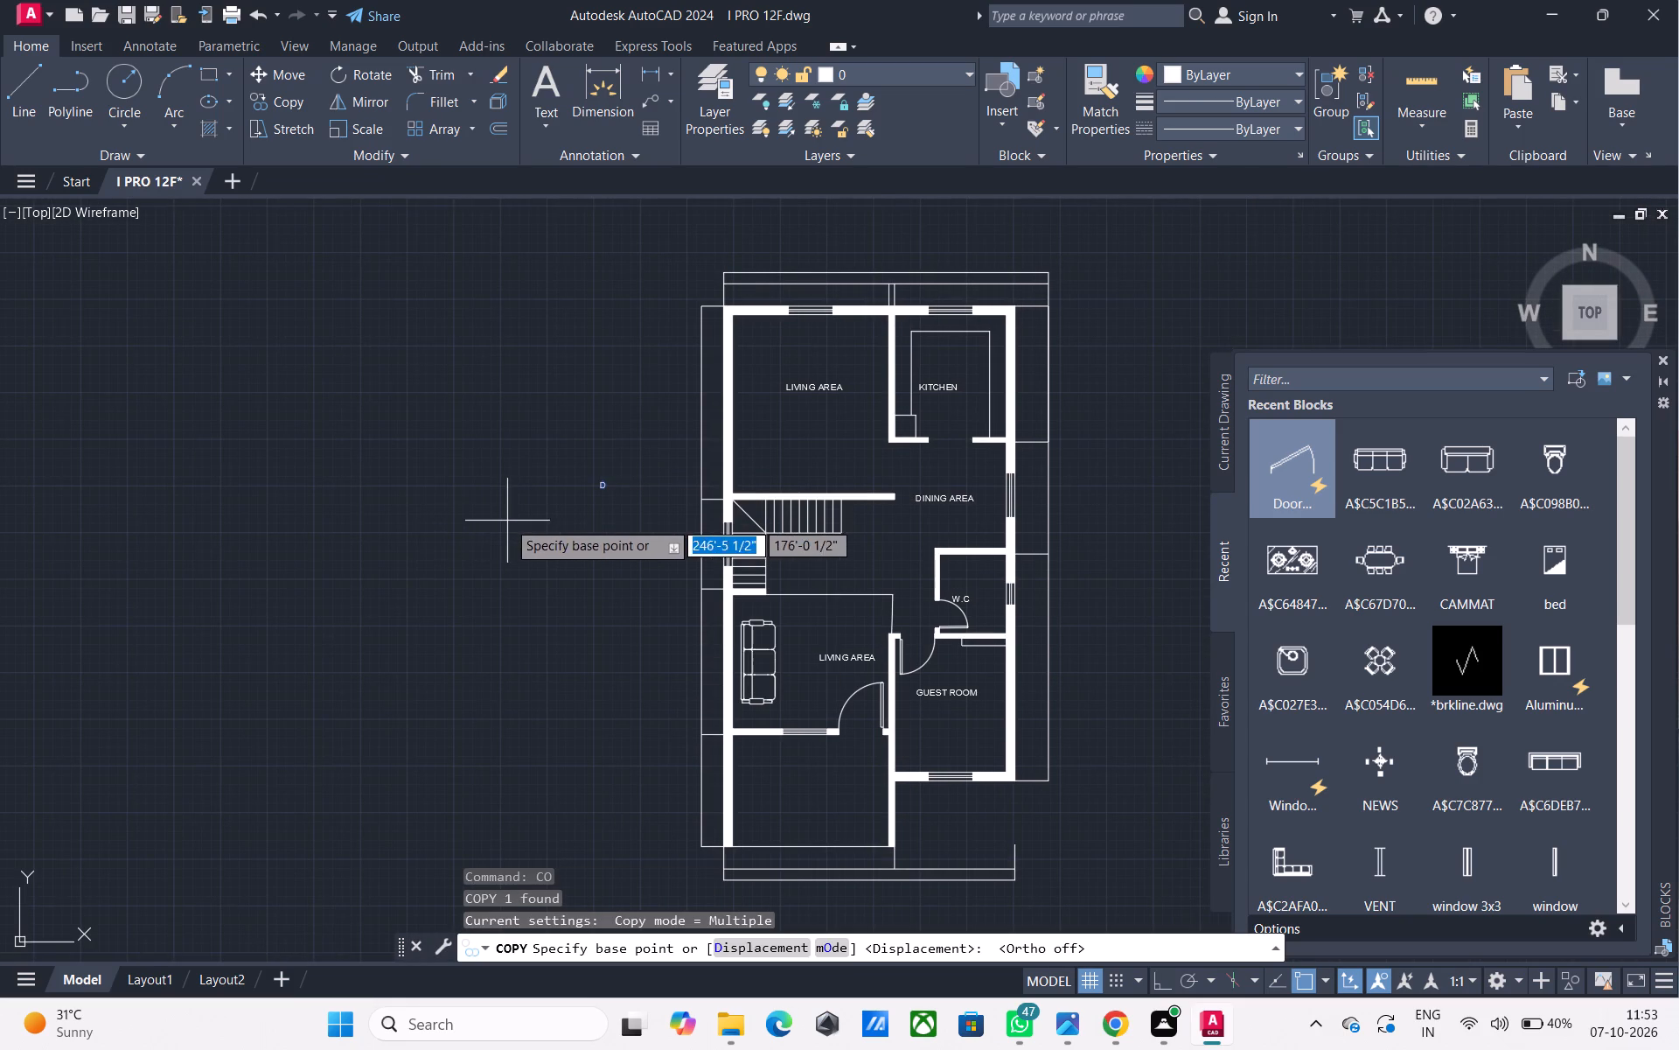
click(596, 503)
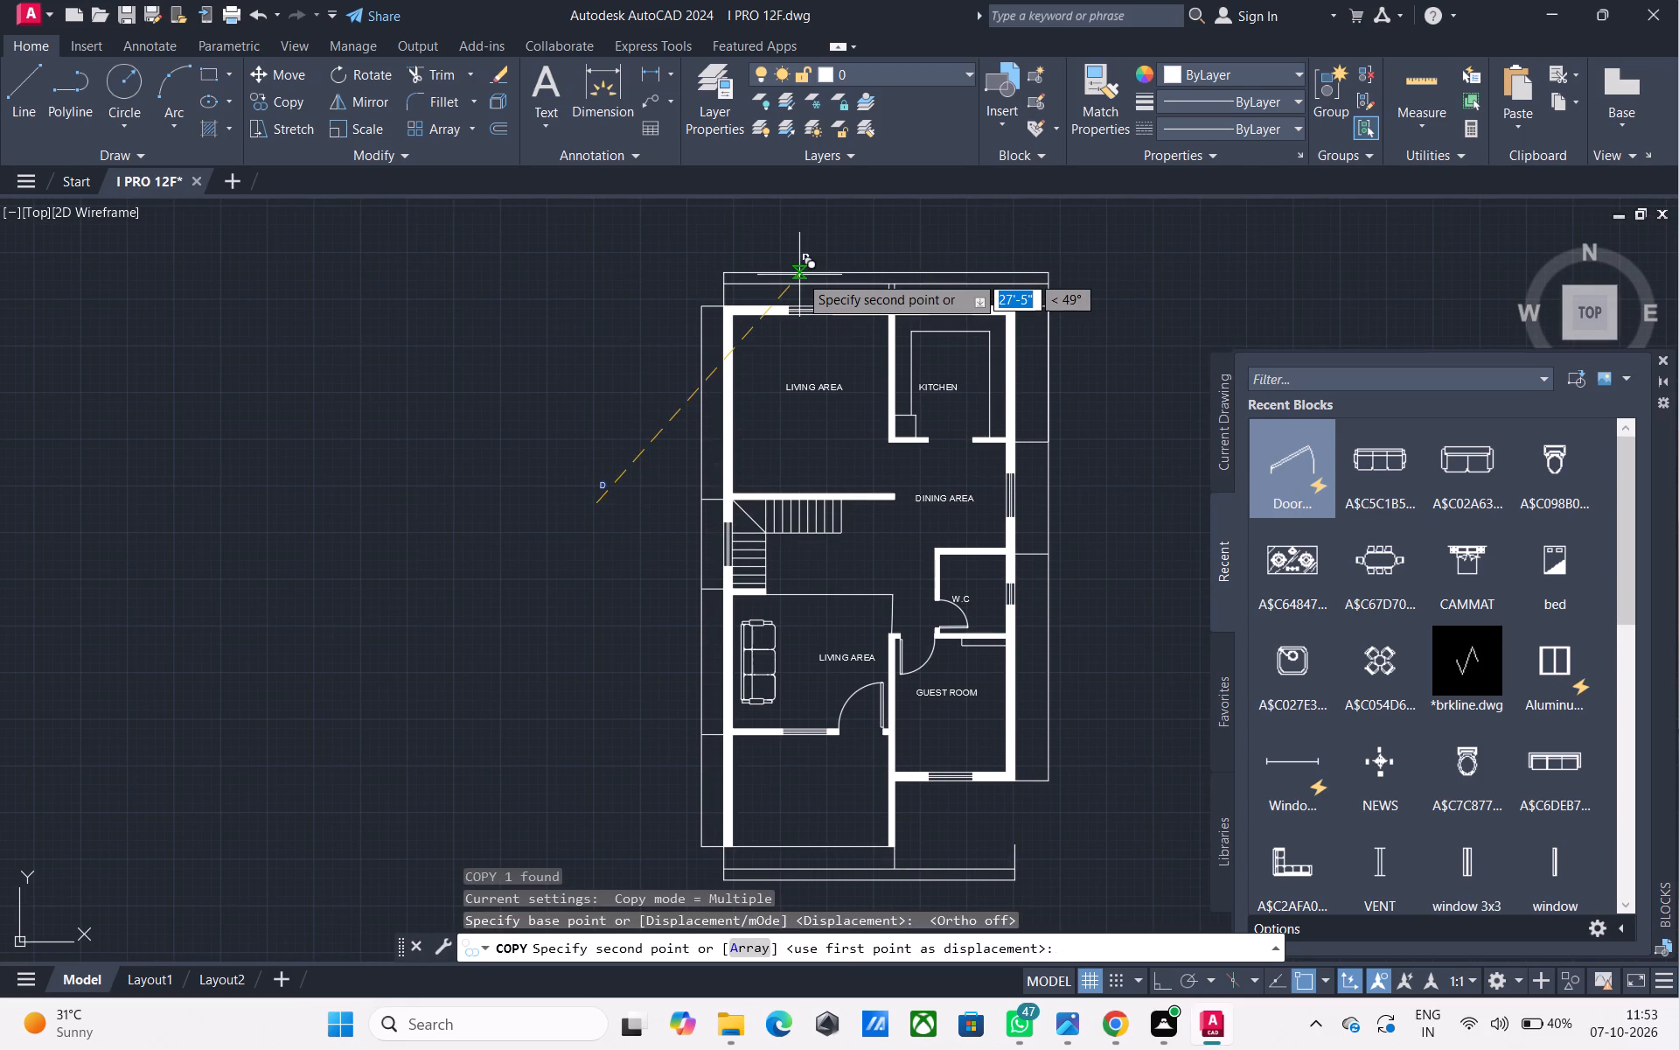
click(799, 275)
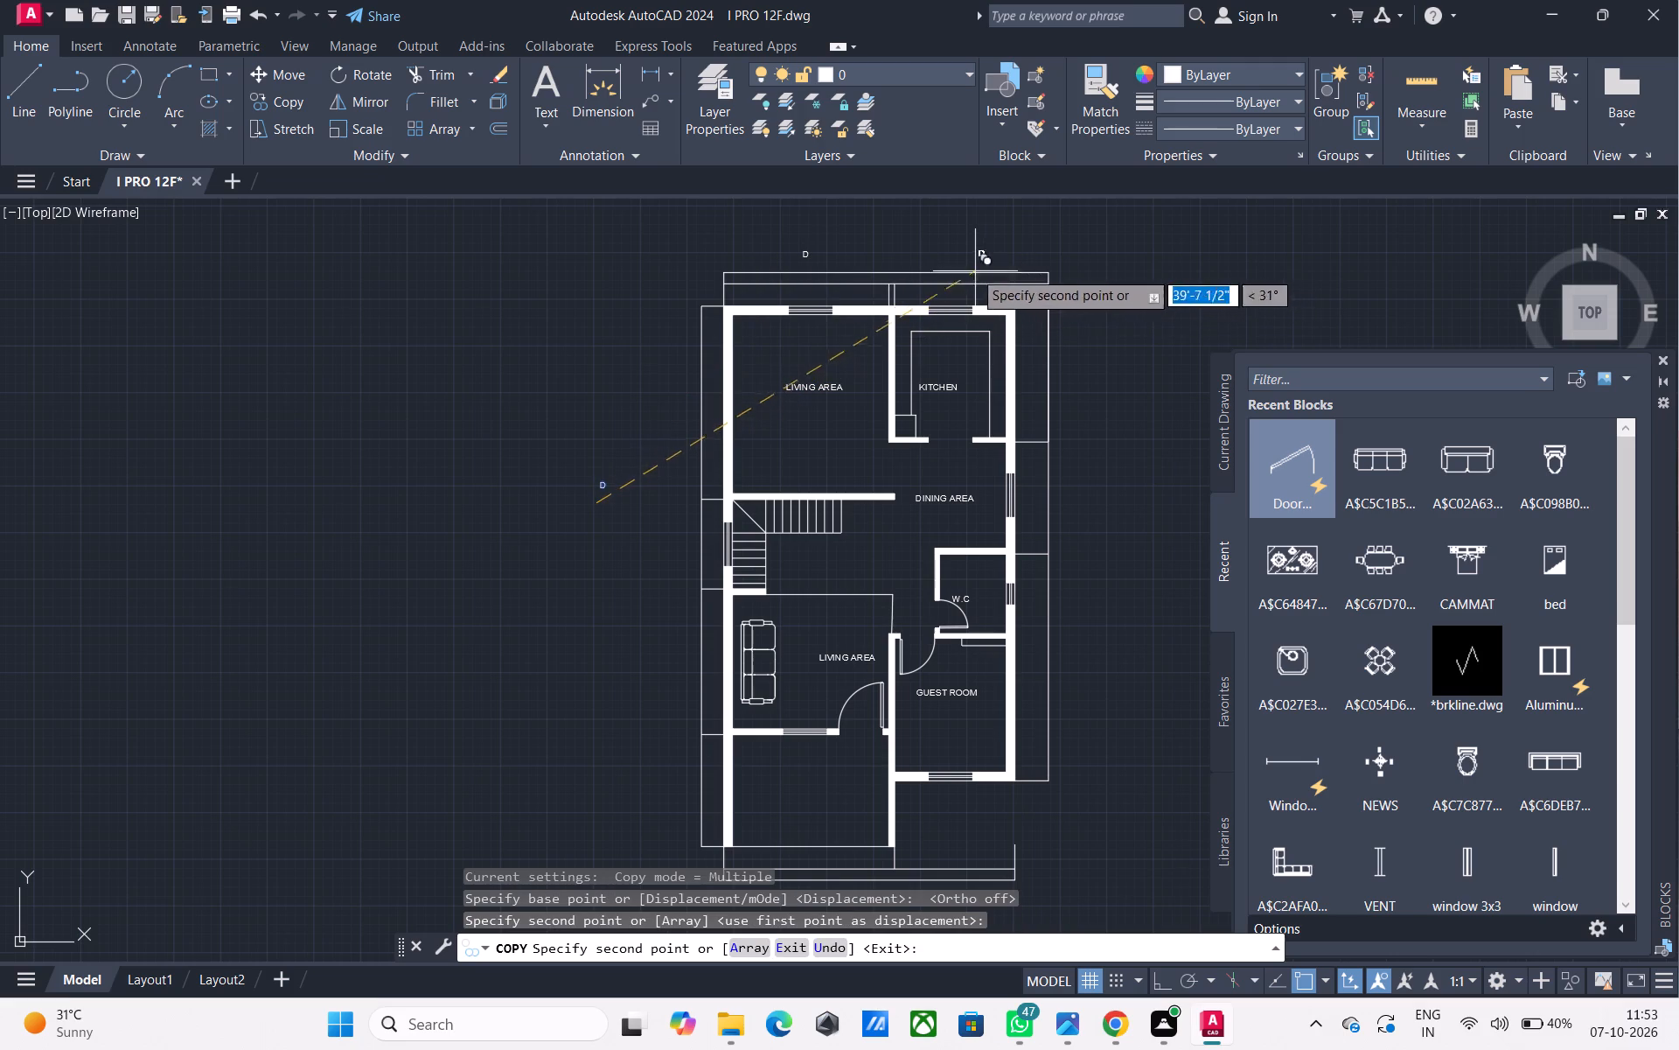
scroll(827, 297, up, 2)
click(777, 294)
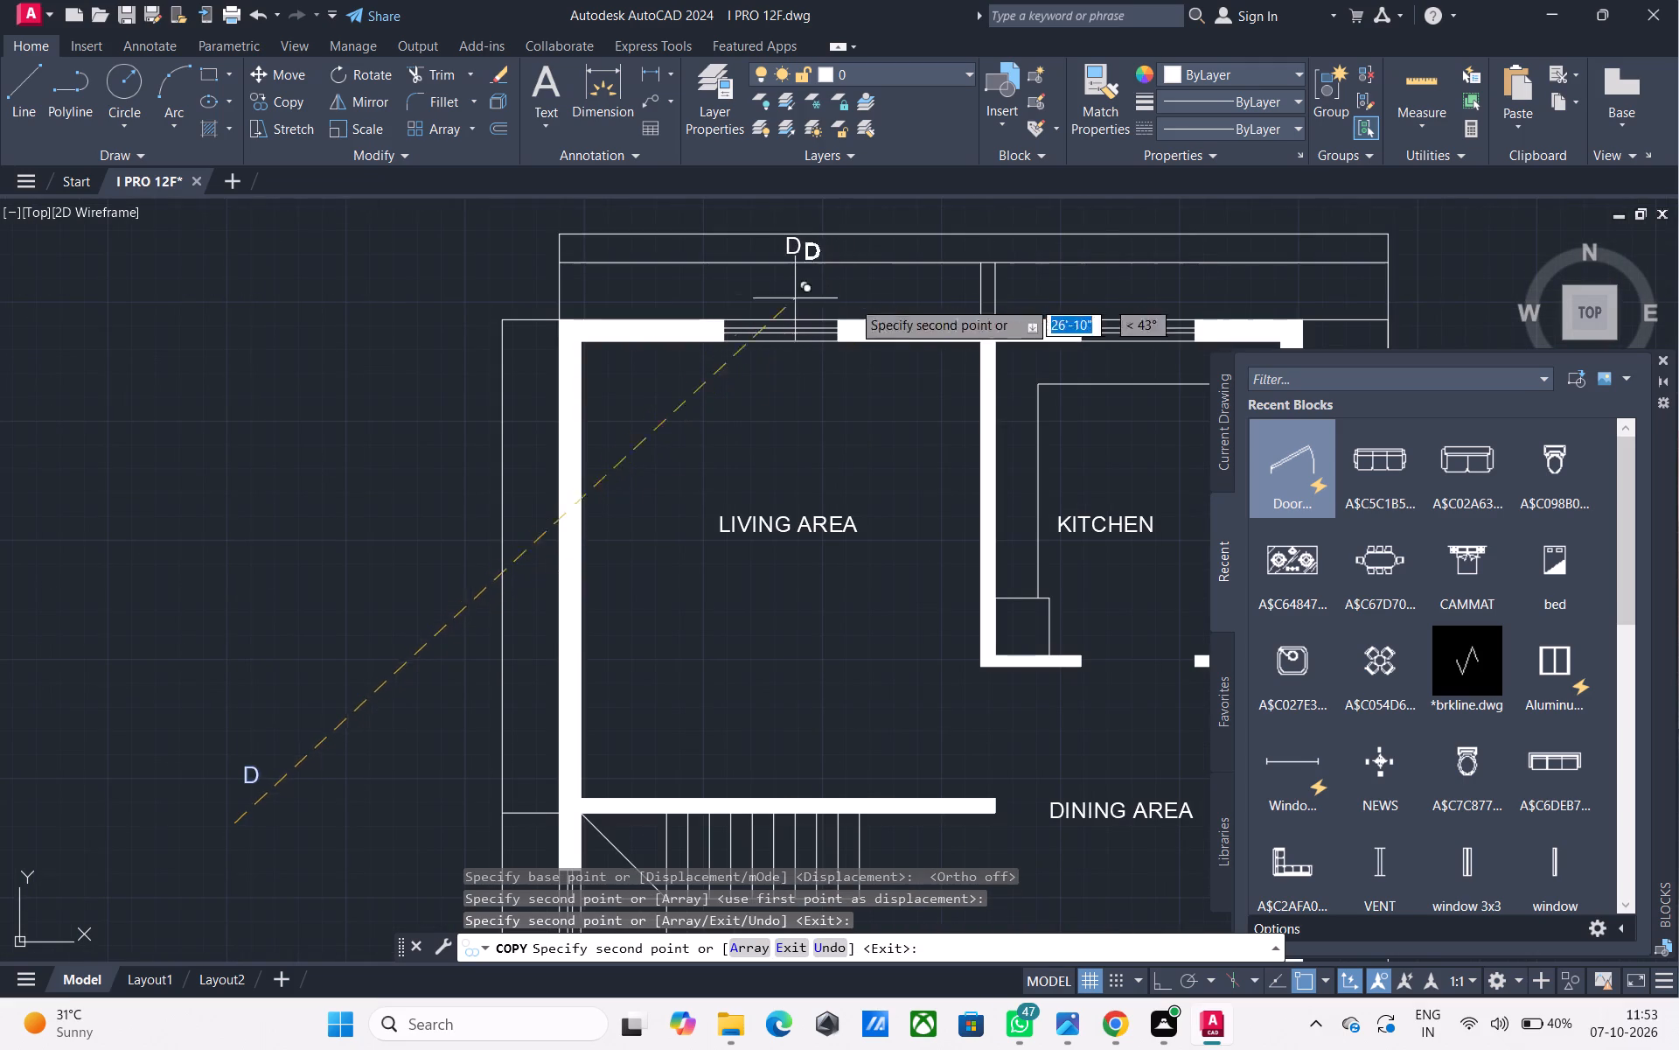
click(1164, 300)
Place four more D copies down the plan's staircase side, one beside each segment of the outer dimension line.
scroll(1105, 372, down, 1)
middle_drag(1074, 397, 1016, 245)
middle_drag(662, 472, 689, 659)
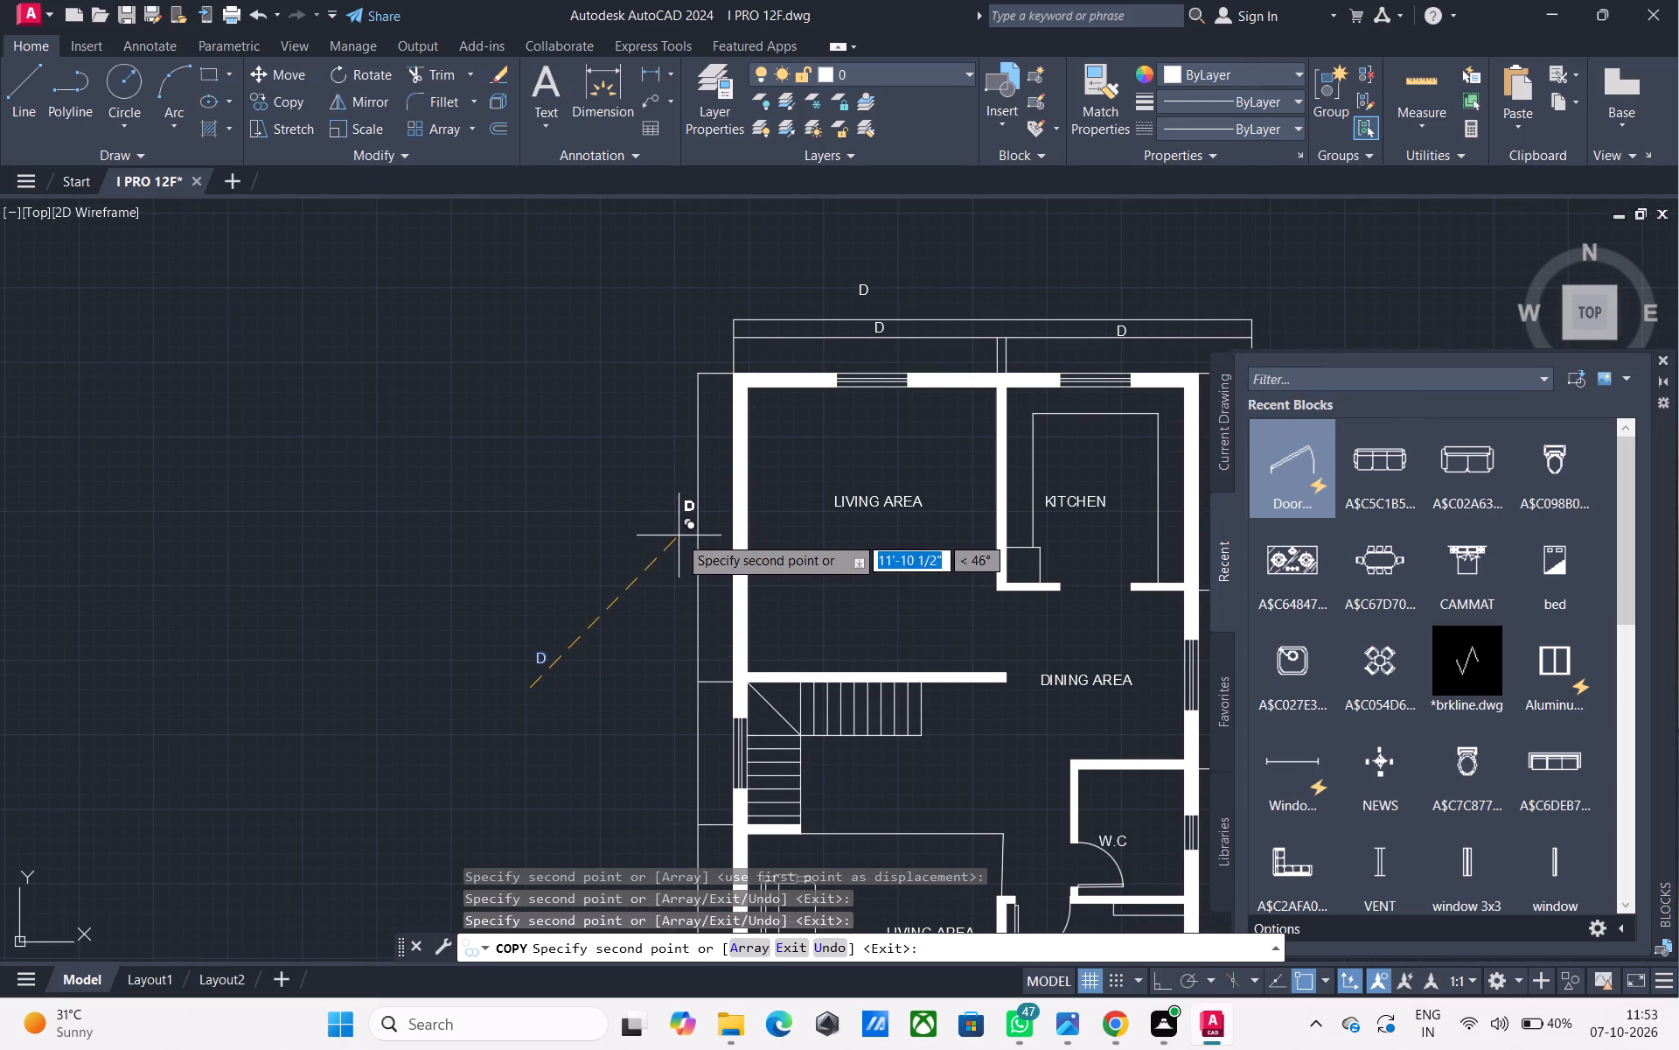
click(668, 539)
middle_drag(653, 679, 641, 494)
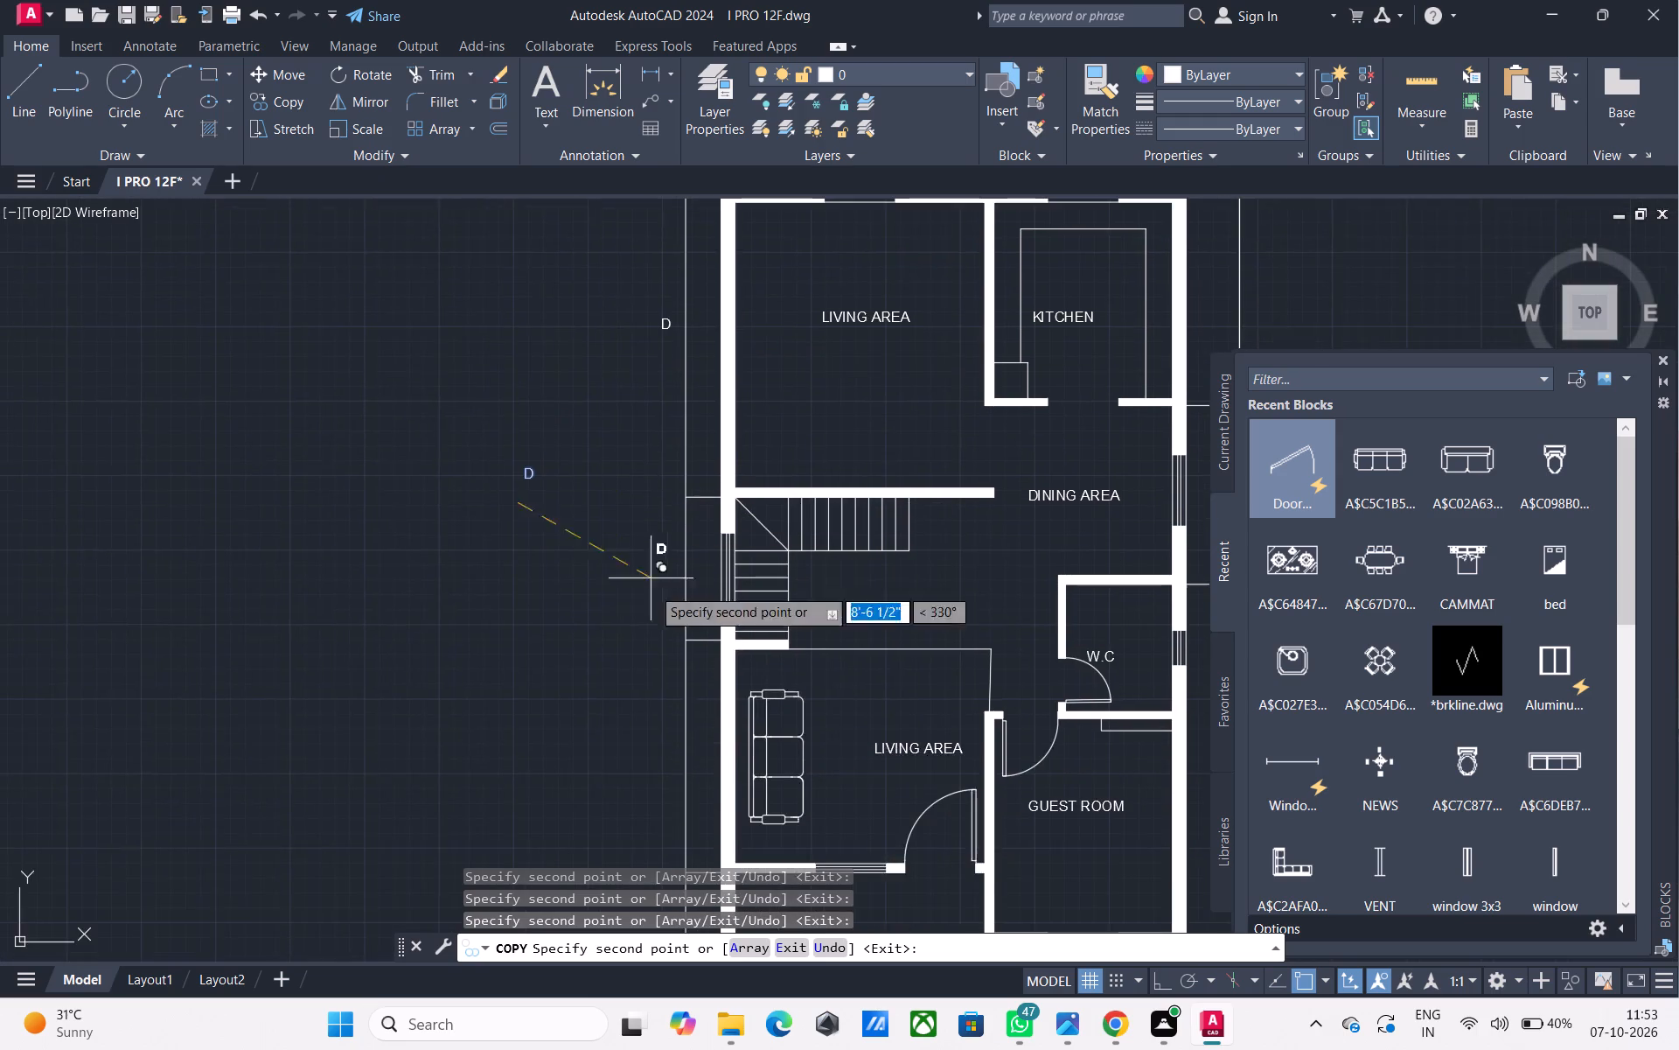
middle_drag(655, 665, 638, 556)
click(637, 486)
middle_drag(667, 747, 684, 528)
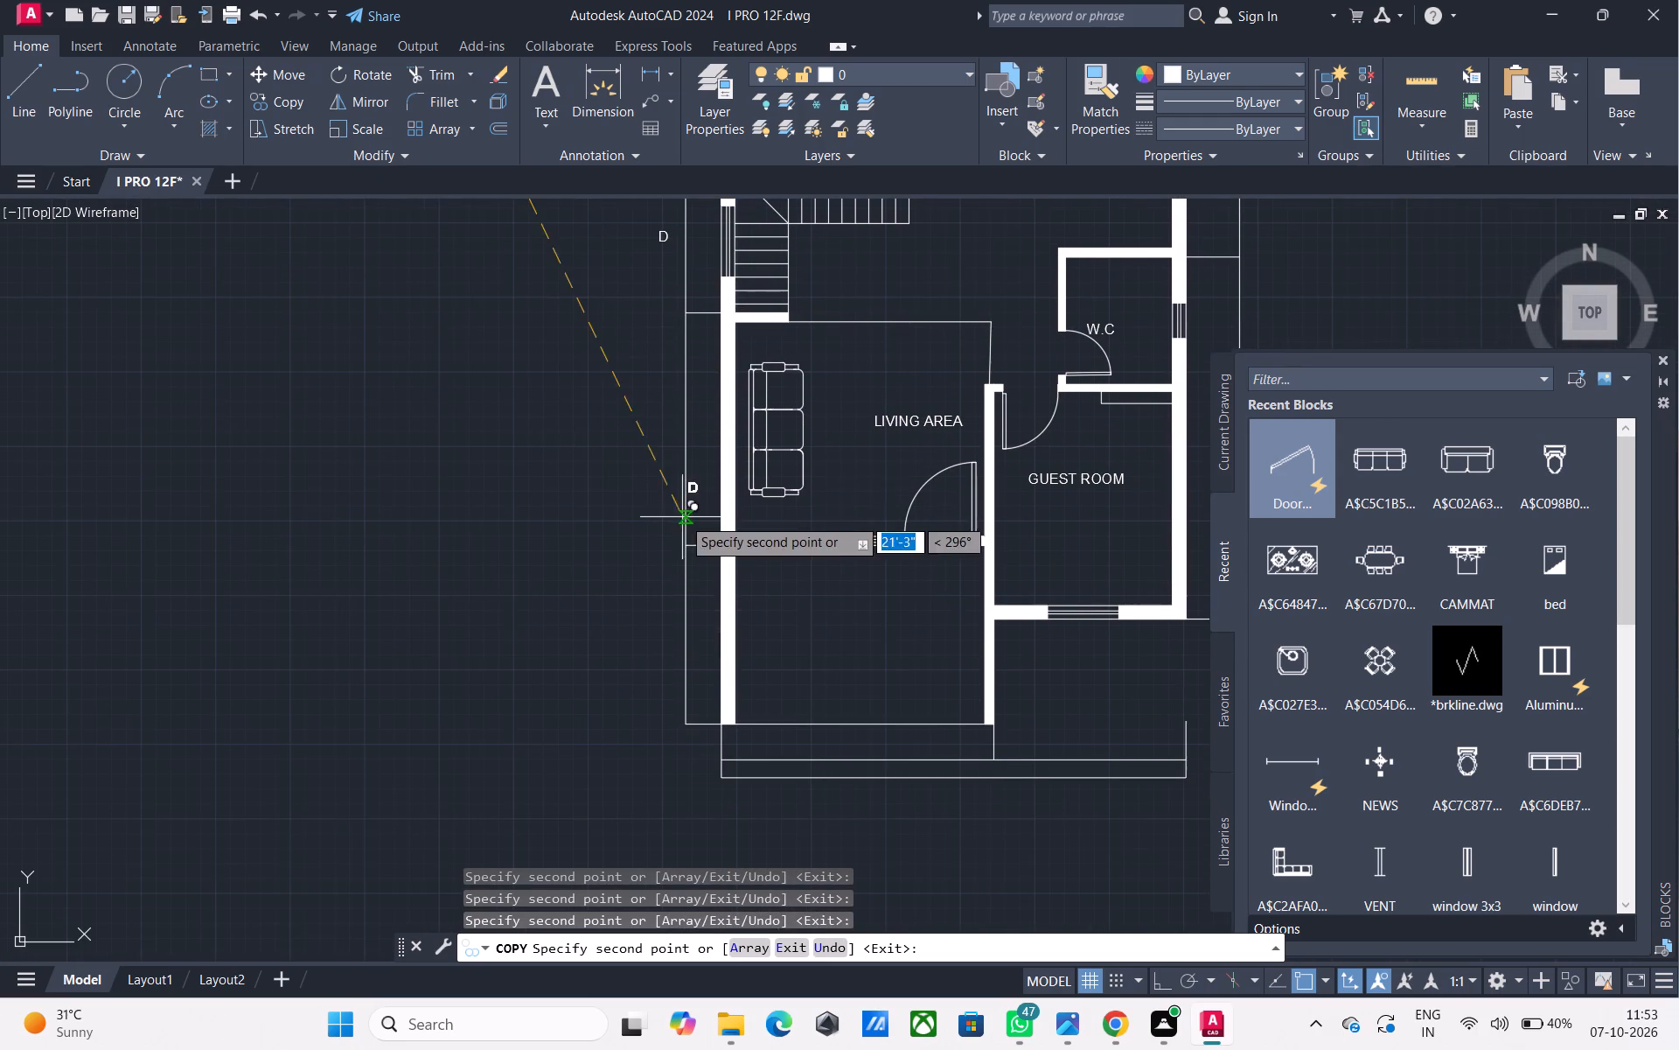
click(659, 439)
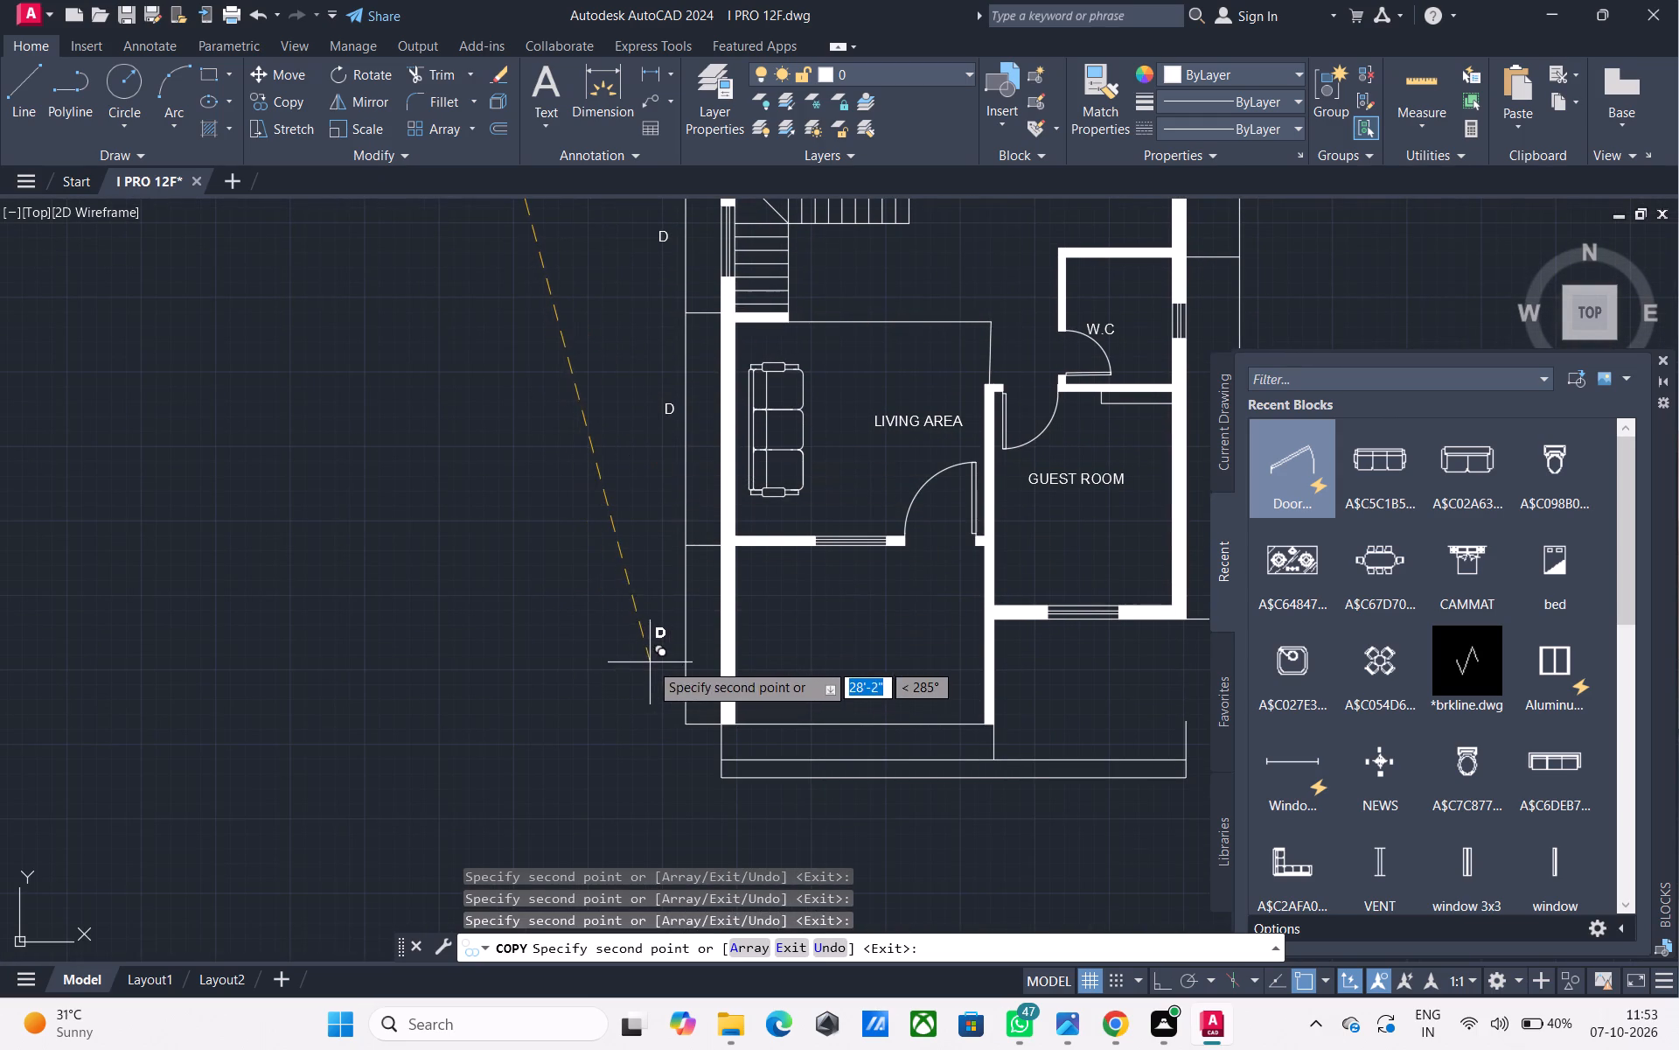
click(656, 661)
Place three D copies at the plan's lower end: one above each dimension segment and one below the outer line.
middle_drag(976, 716, 763, 619)
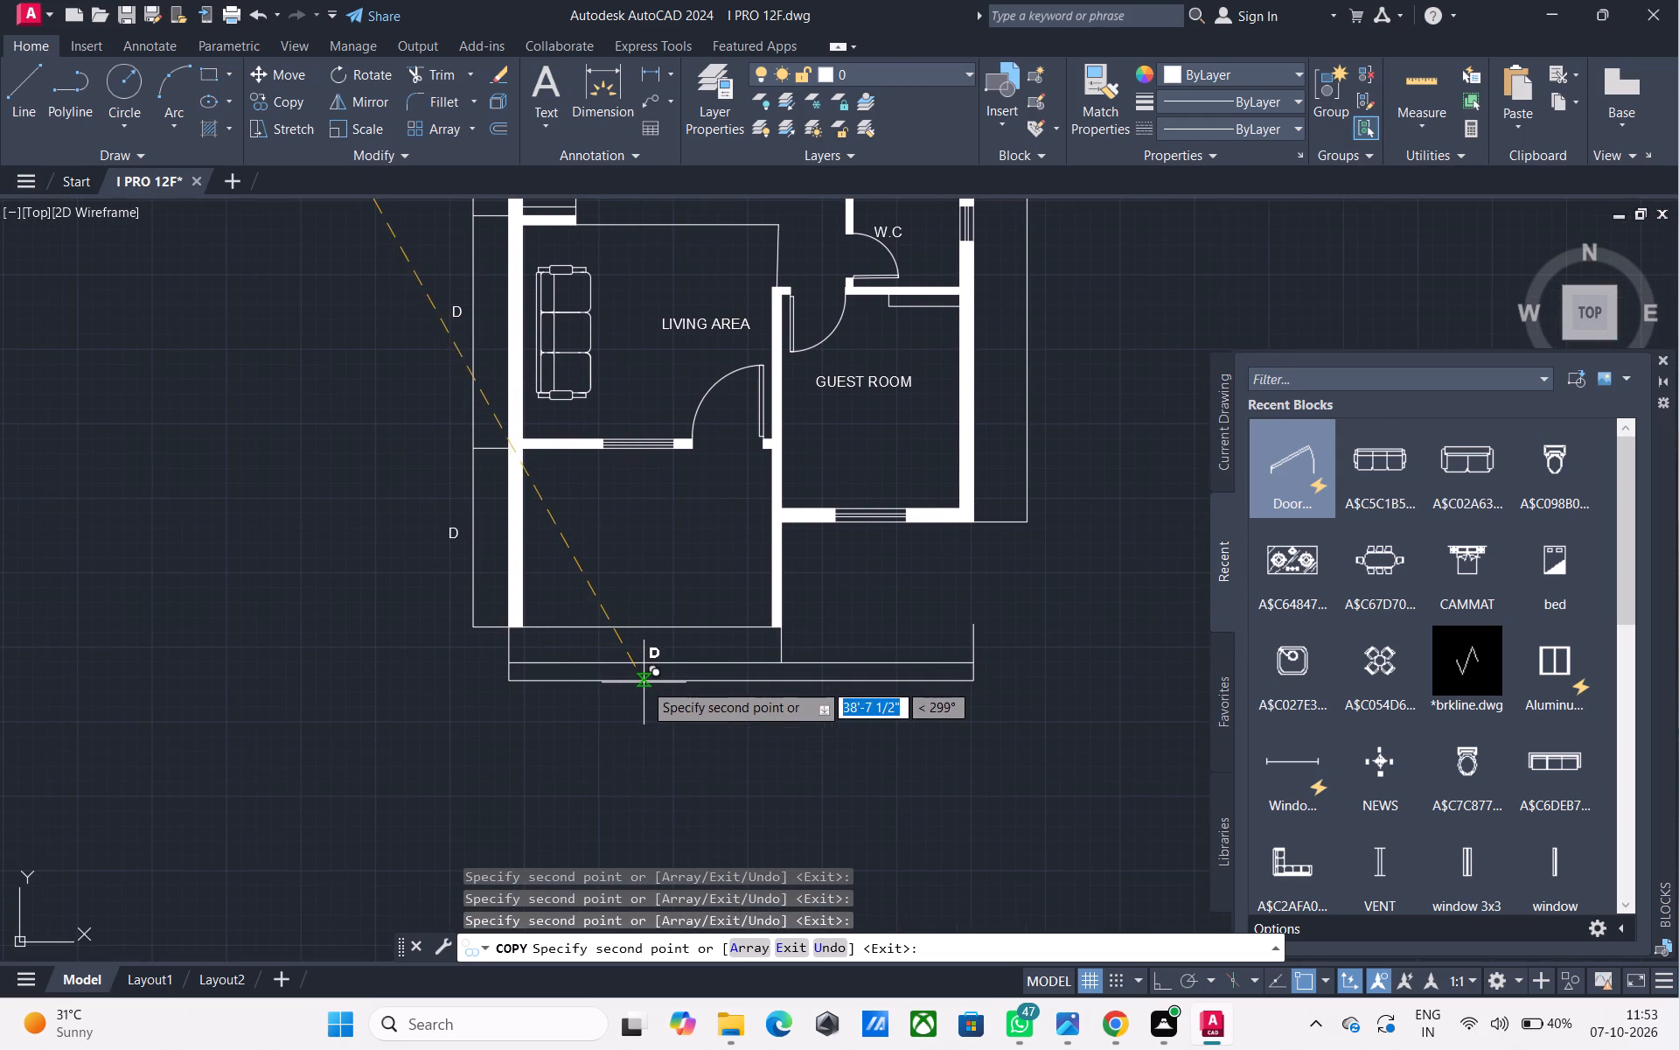
click(644, 682)
click(873, 682)
click(749, 740)
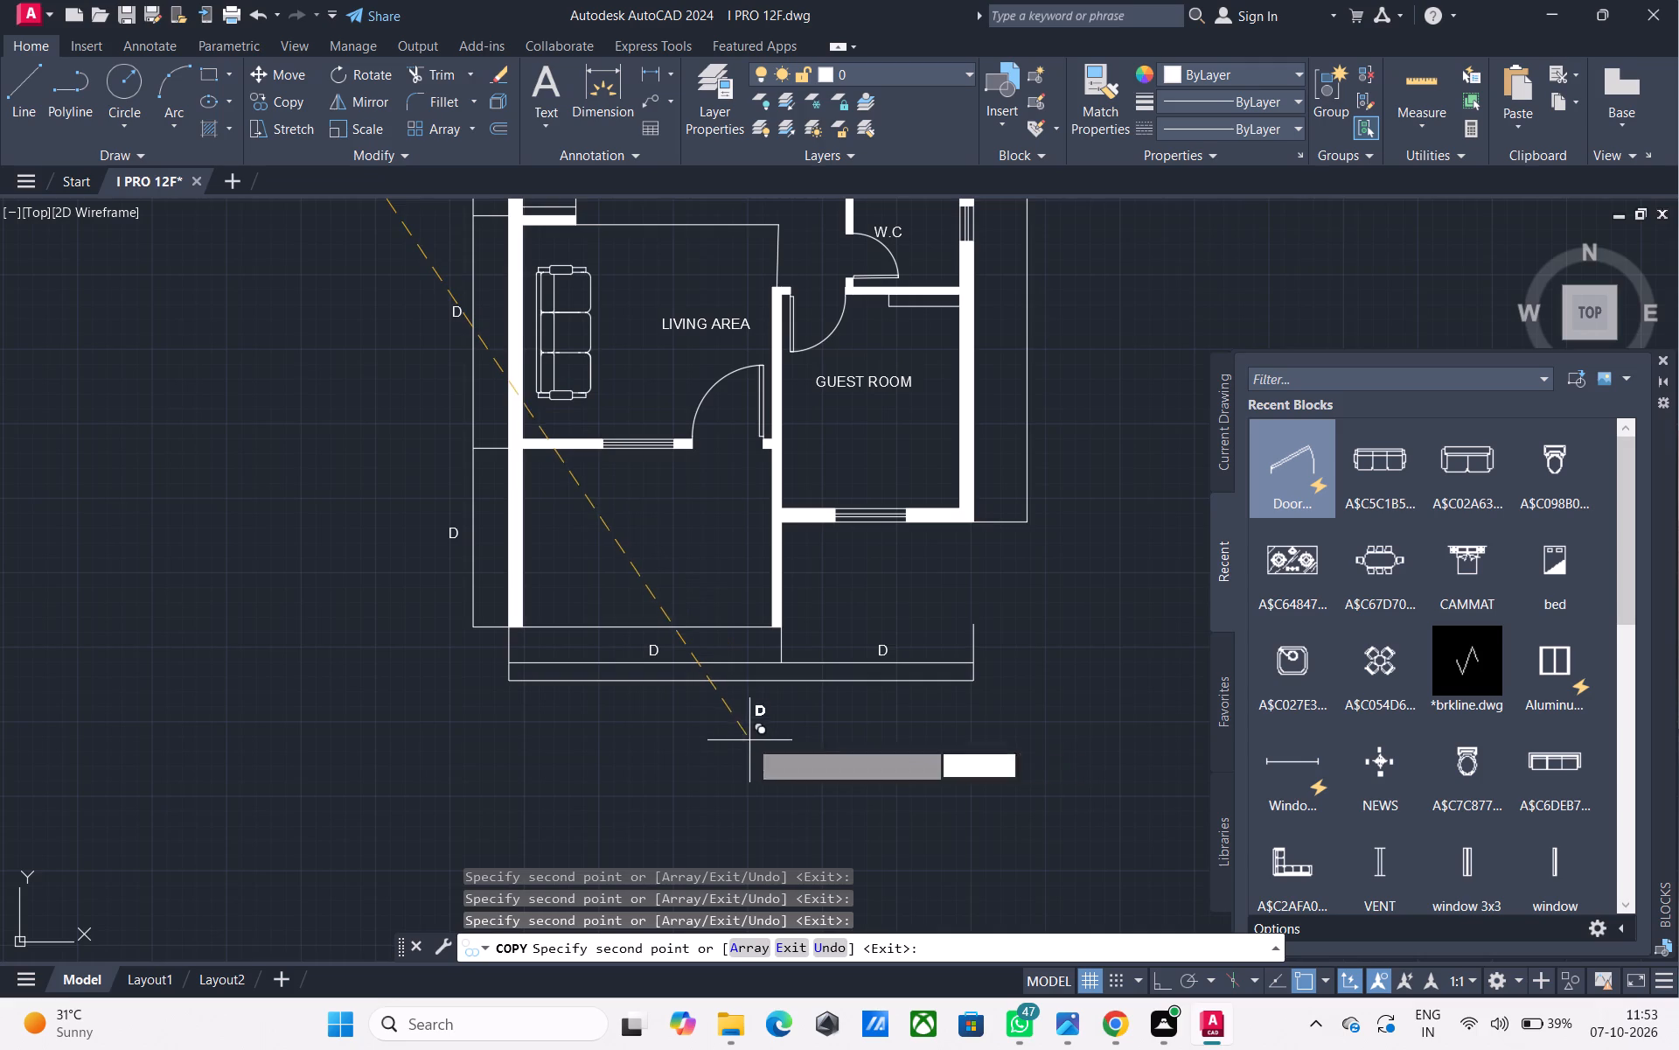
Place four D copies along the kitchen and W.C side: one per dimension segment plus one farther out beside the W.C.
middle_drag(980, 551, 811, 745)
click(877, 453)
middle_drag(880, 454, 827, 654)
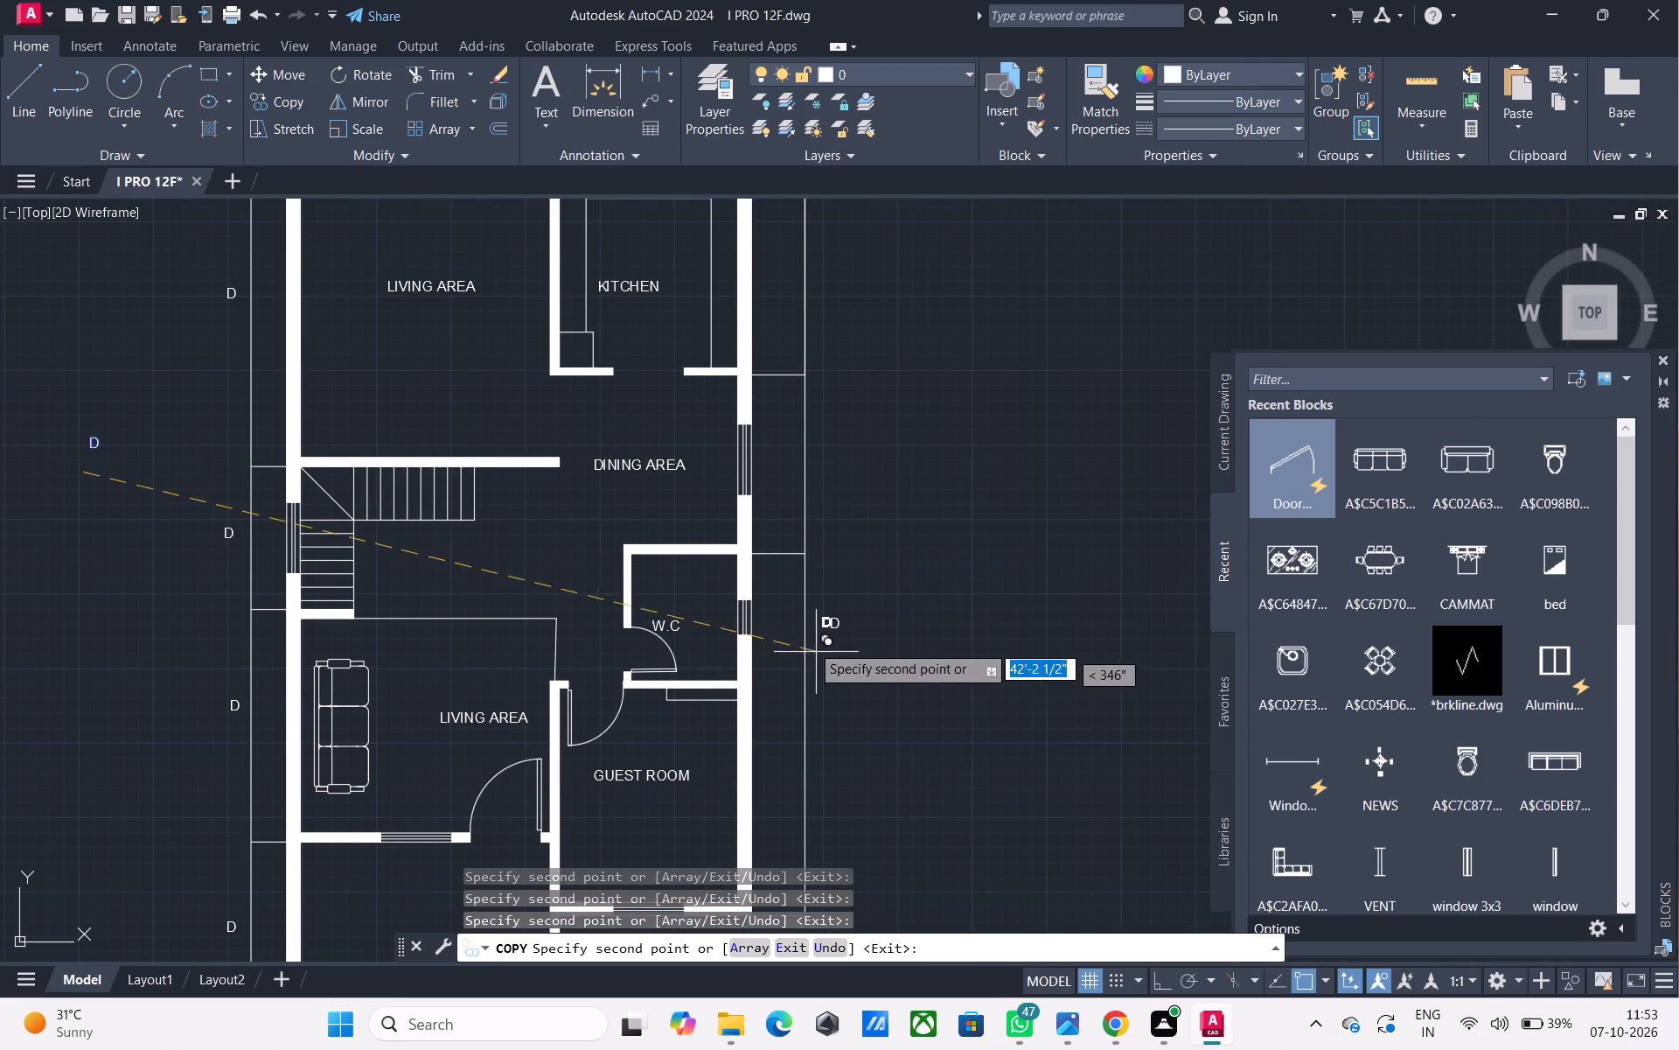
middle_drag(813, 642, 819, 411)
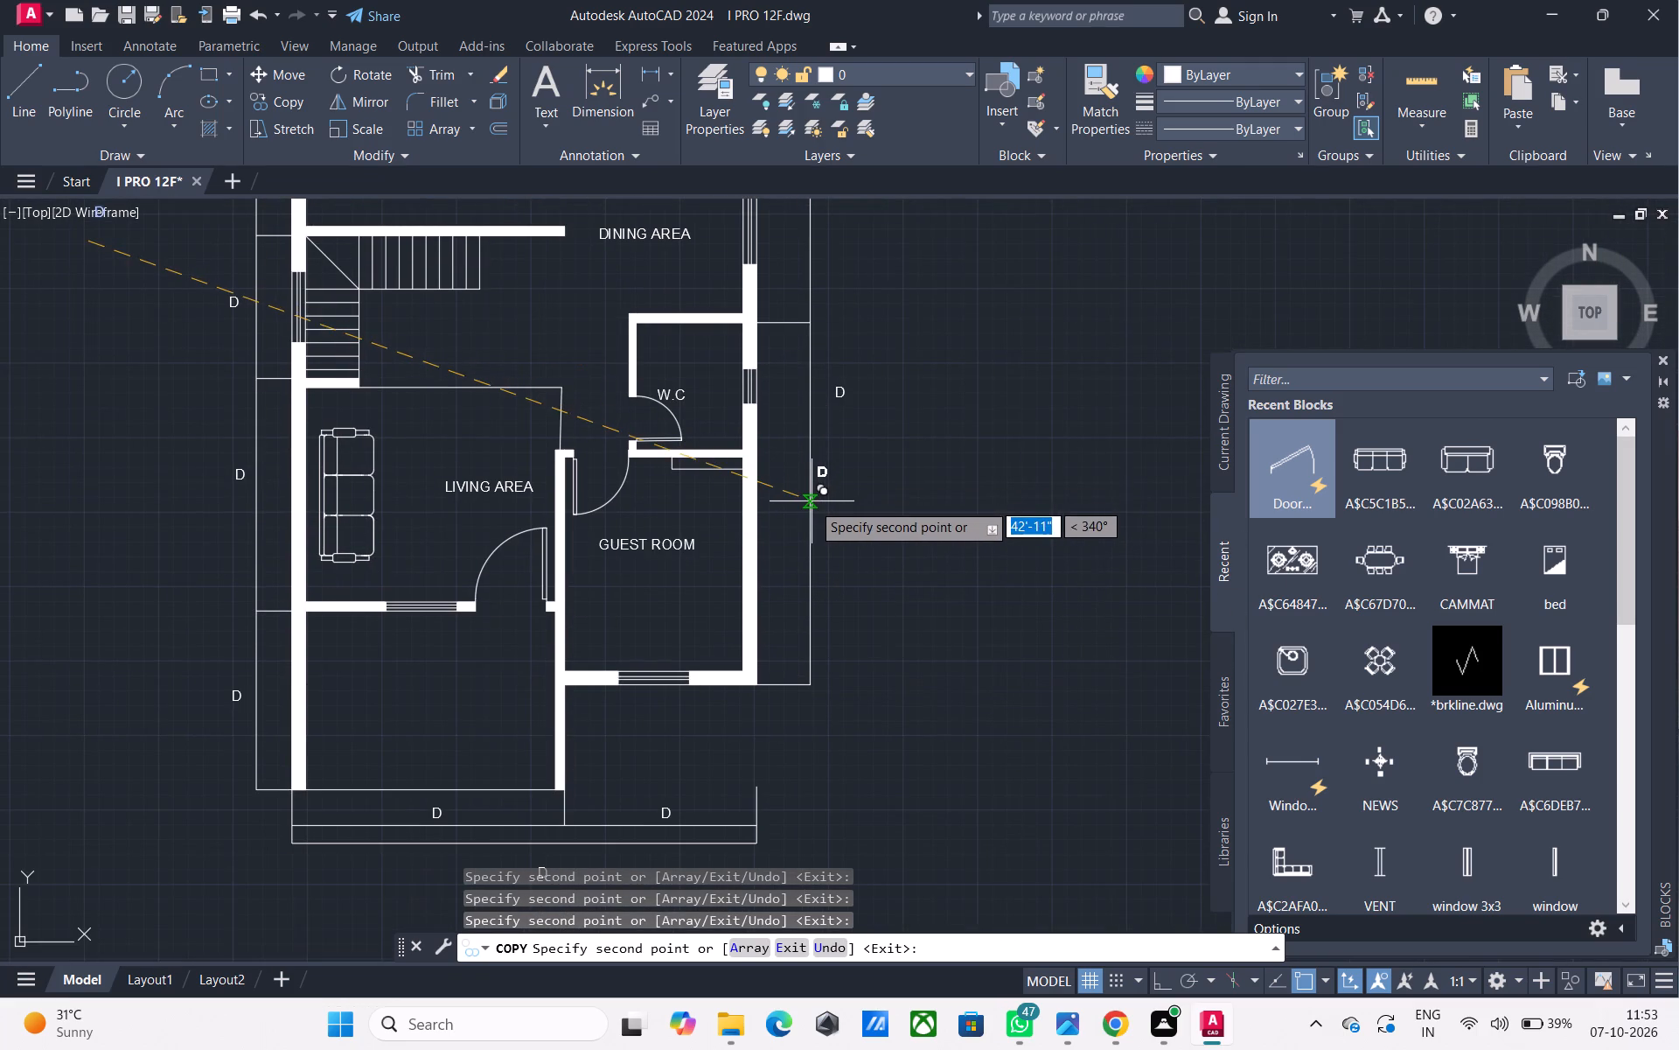
click(813, 503)
middle_drag(857, 376, 810, 637)
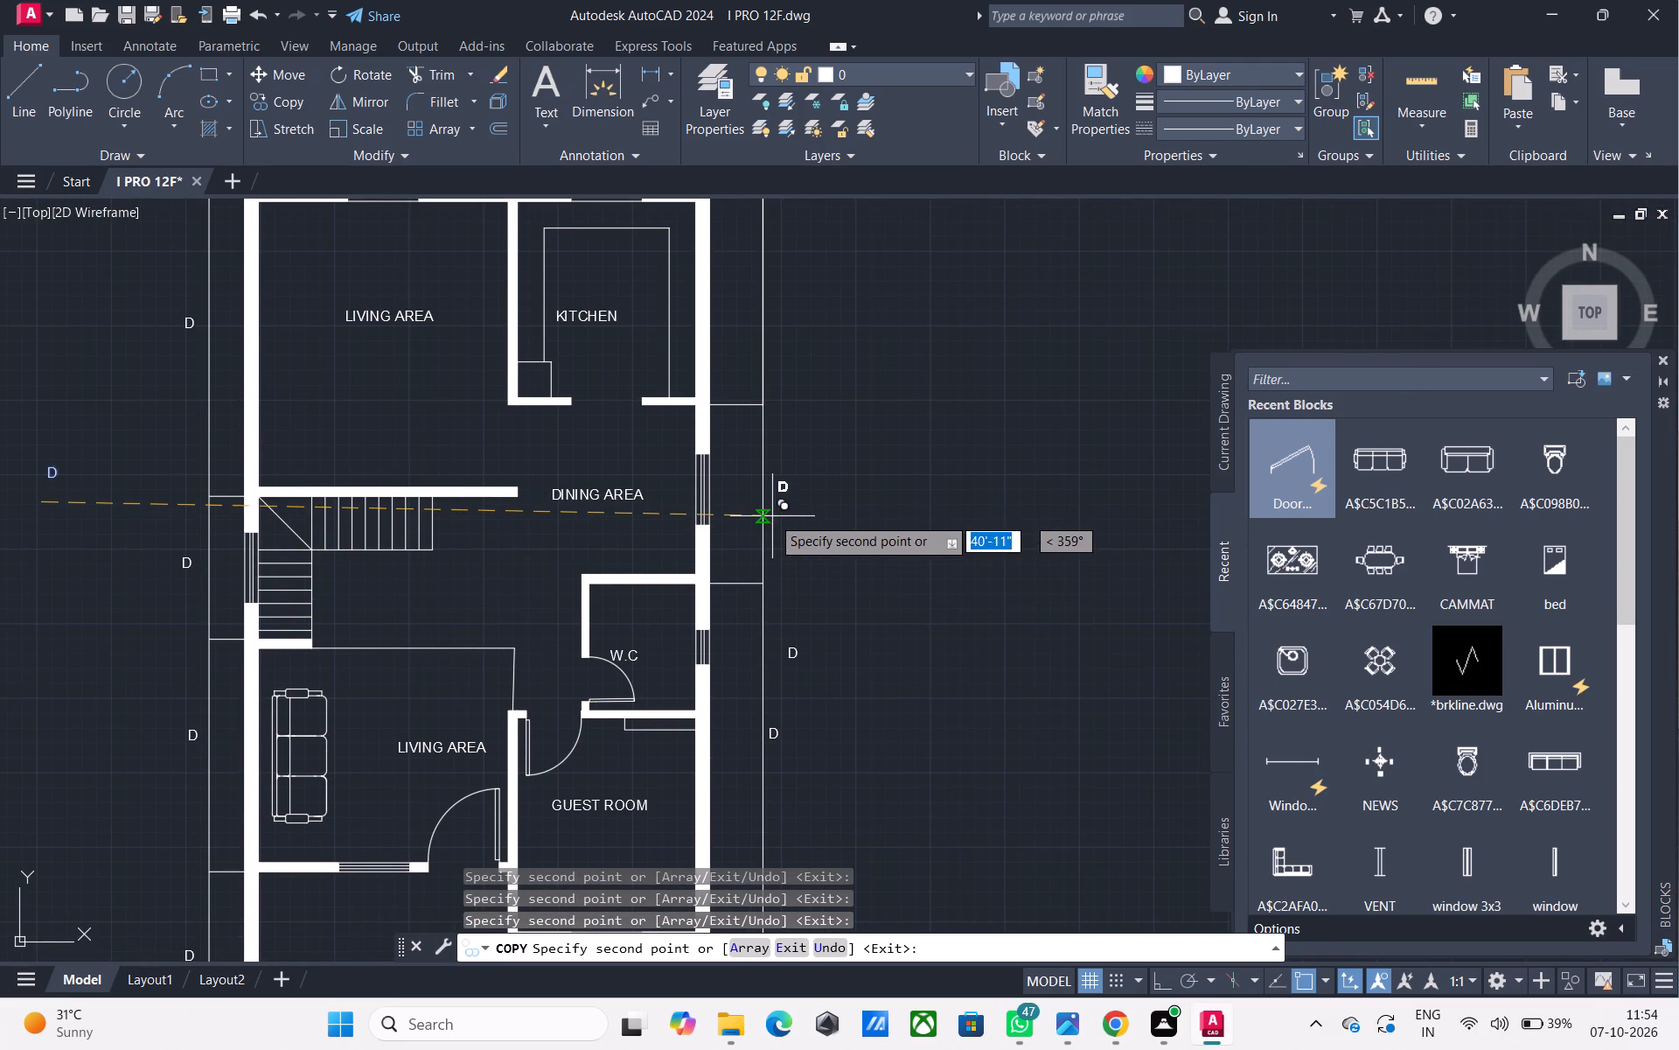
click(771, 516)
middle_drag(790, 467, 799, 640)
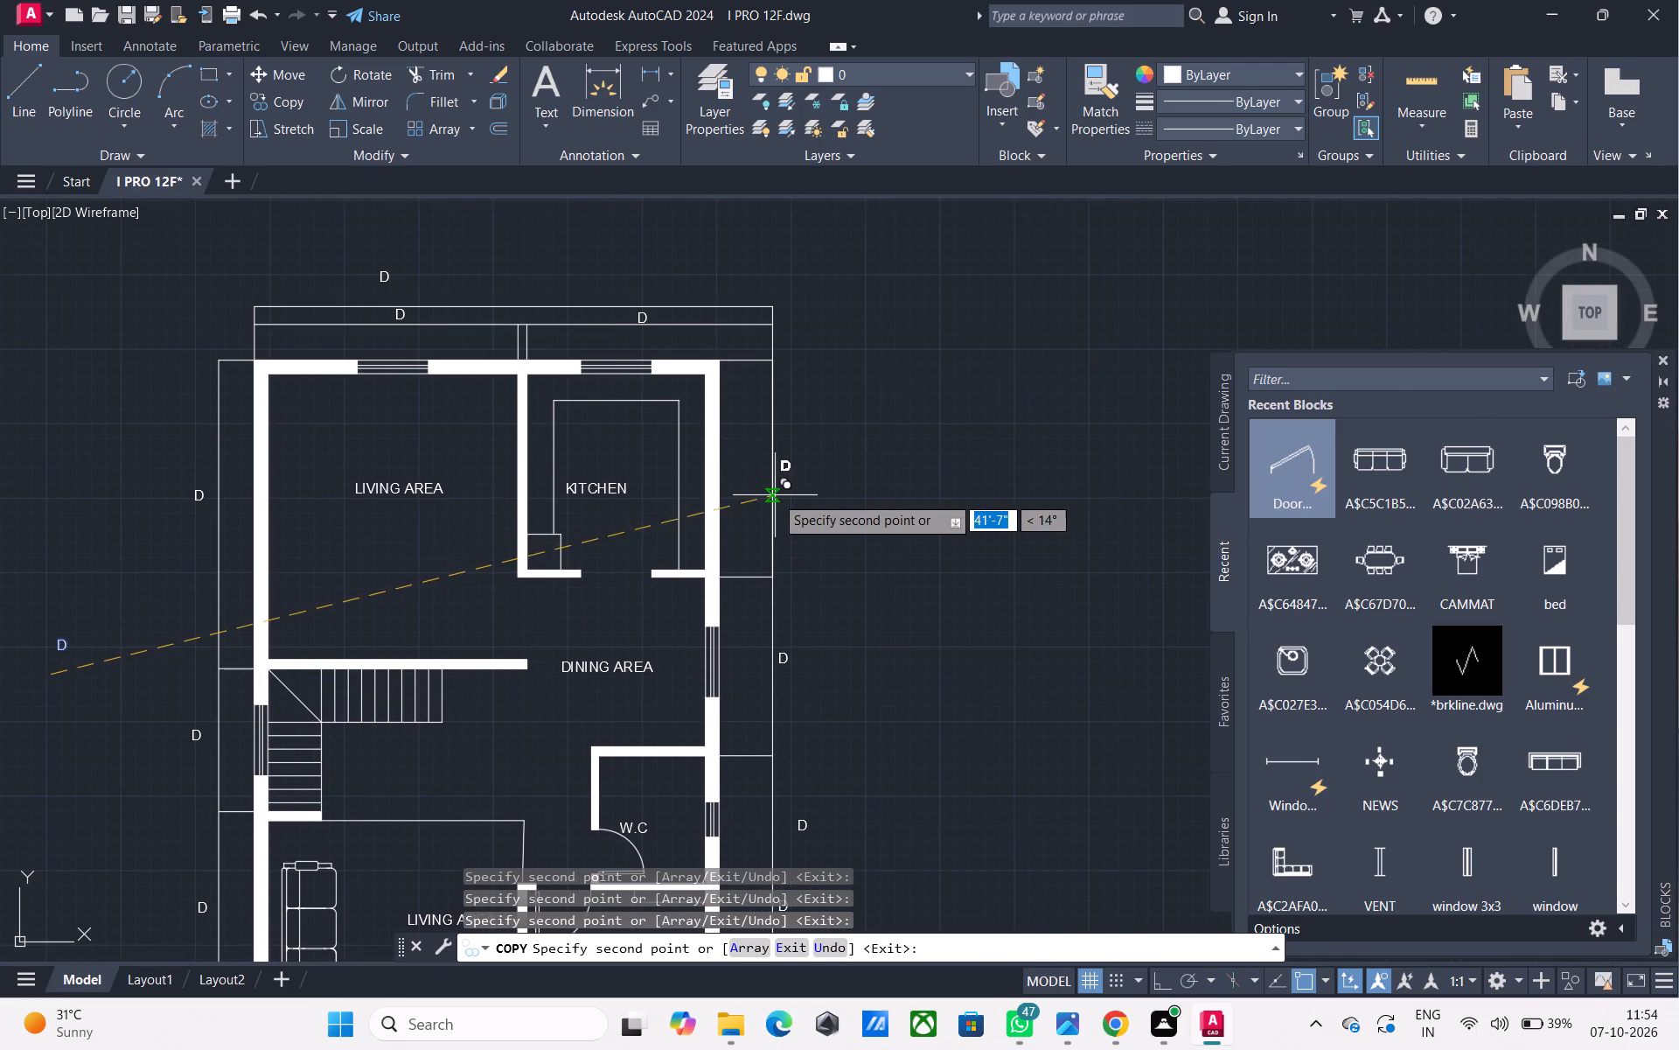
click(775, 504)
middle_drag(769, 625, 723, 499)
scroll(715, 504, down, 1)
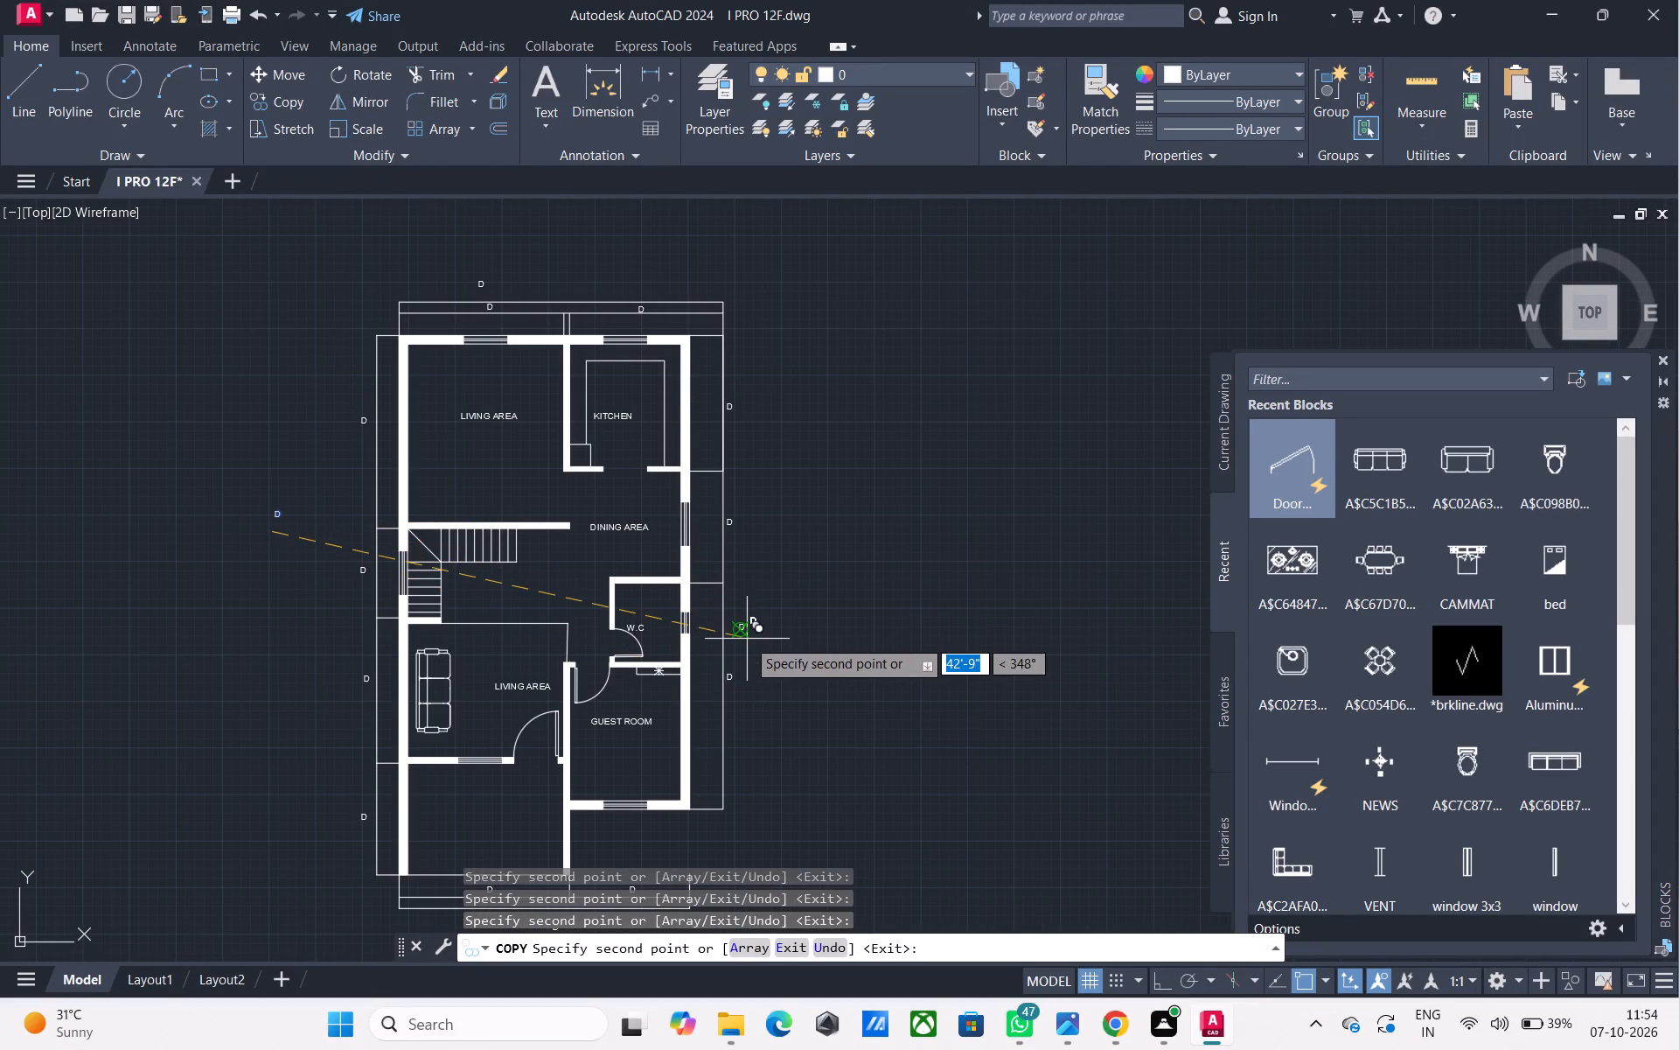
key(Escape)
Change the D label above the upper living area's window to 27-0".
middle_drag(531, 584, 660, 542)
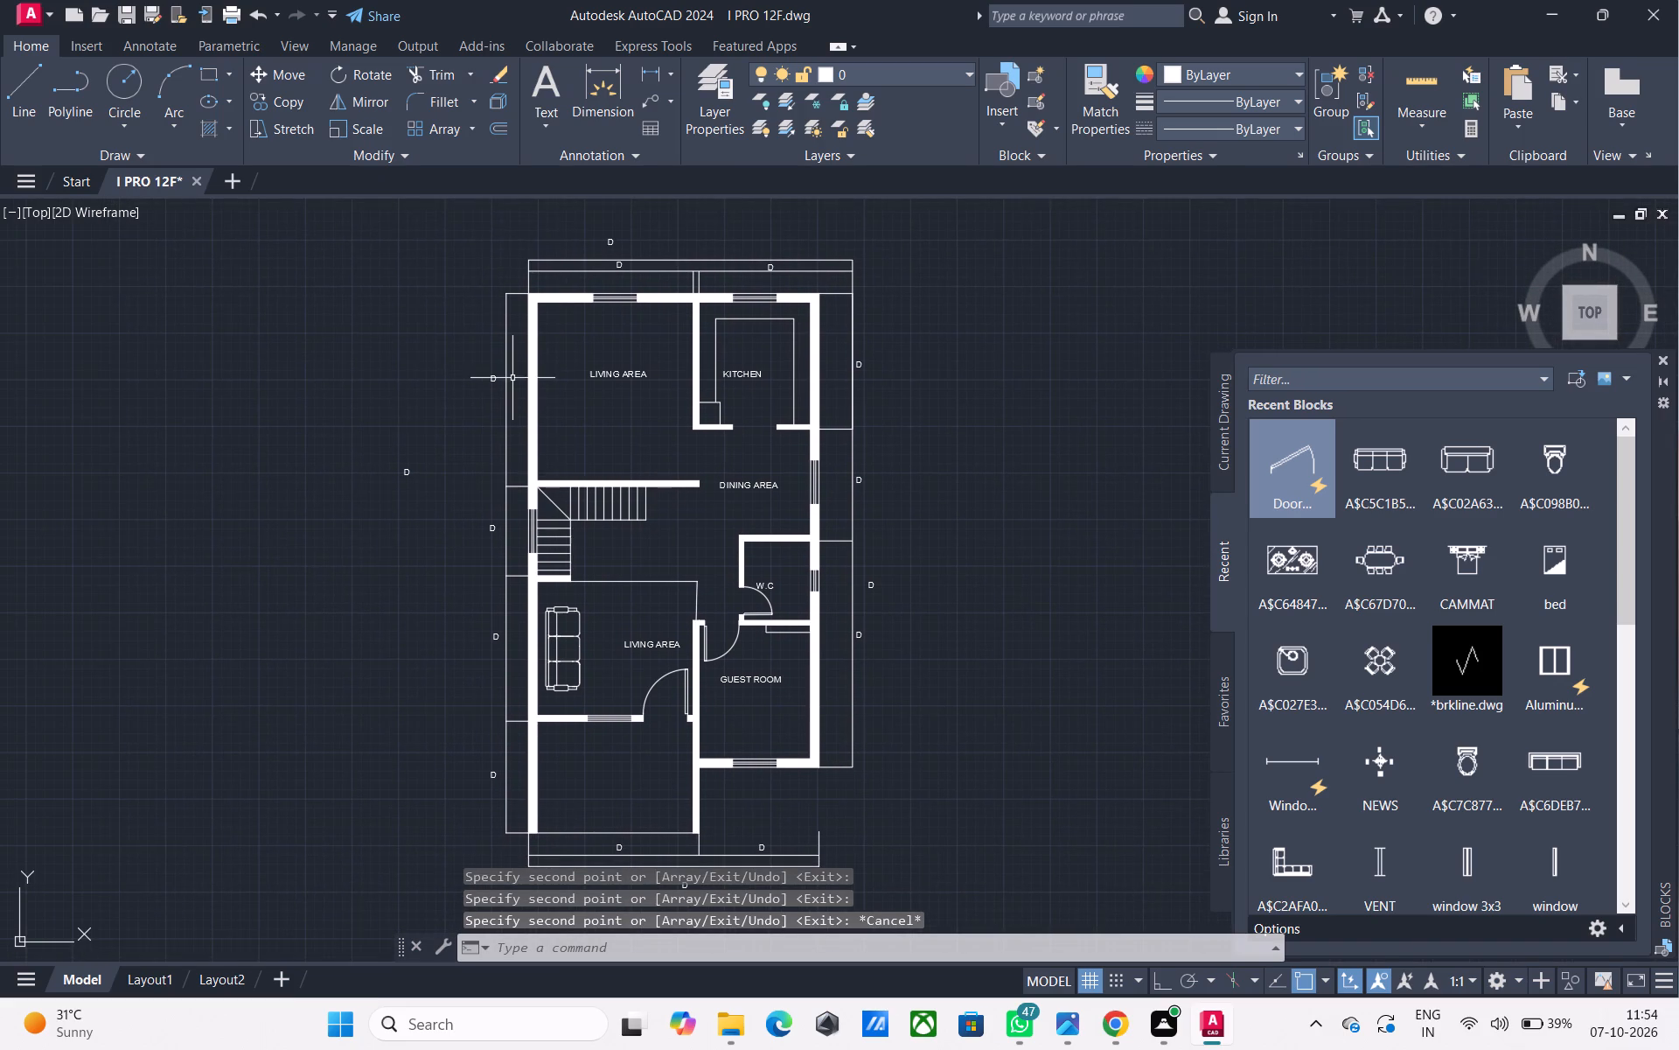
middle_drag(578, 299, 525, 395)
scroll(561, 349, up, 2)
double_click(576, 387)
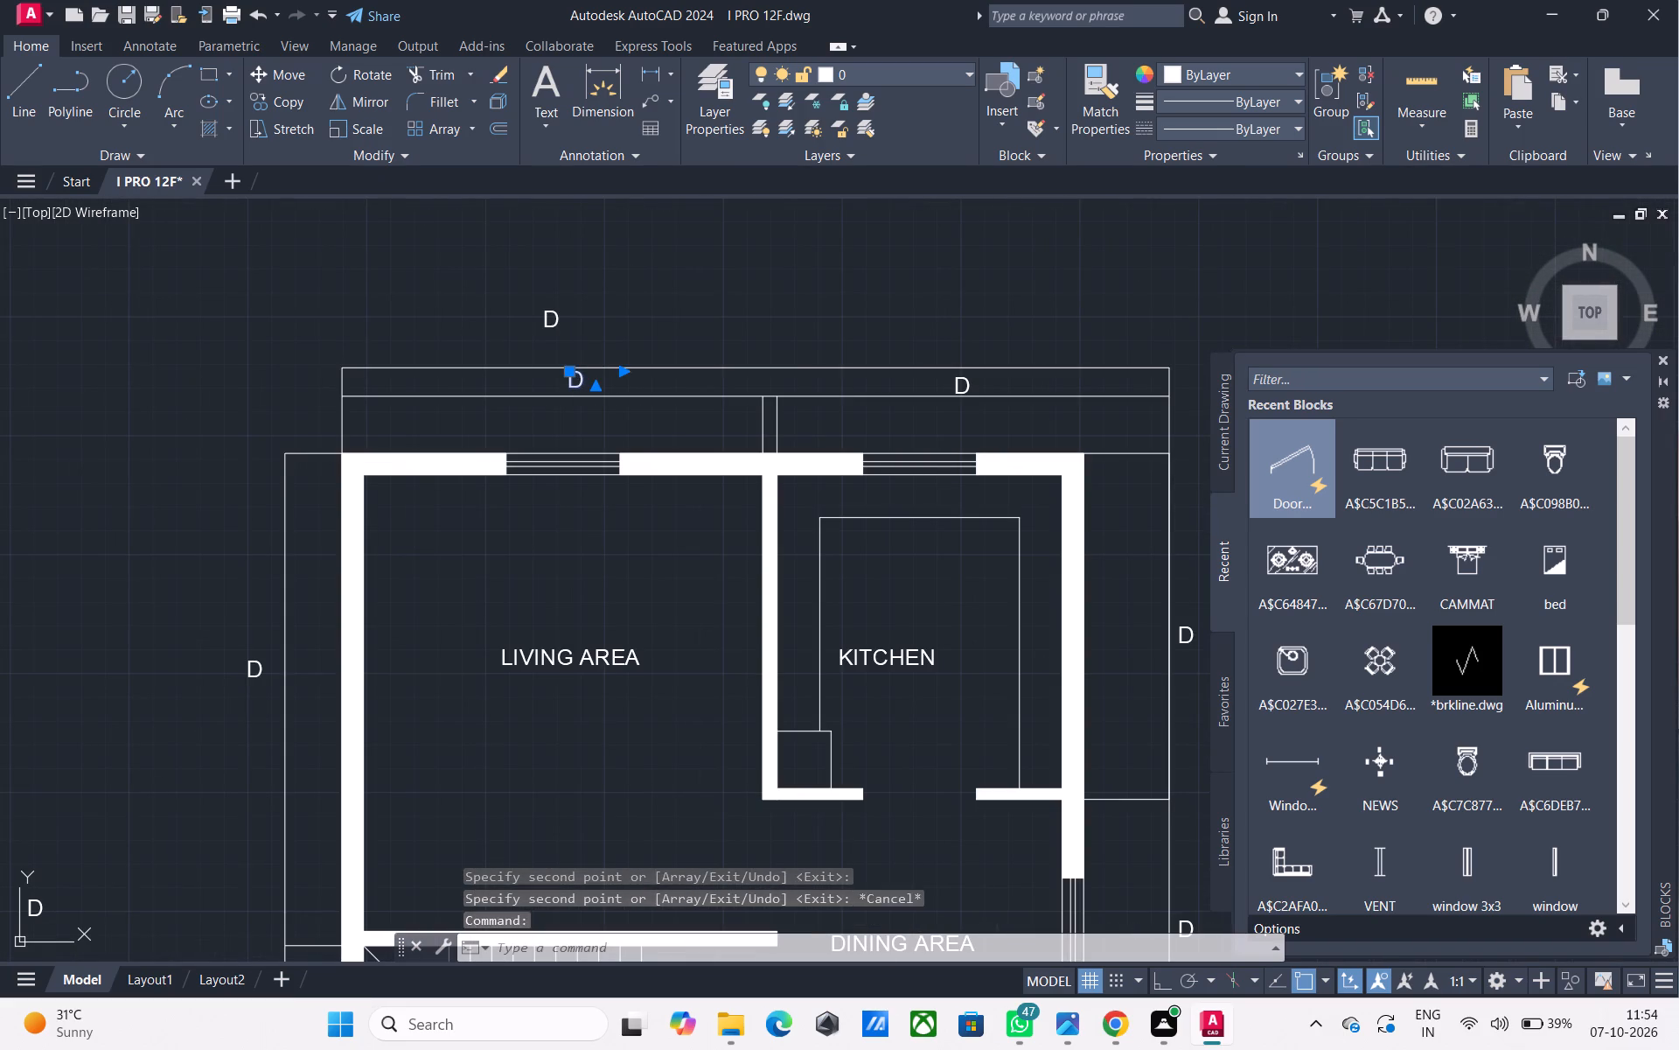
click(584, 389)
key(BackSpace)
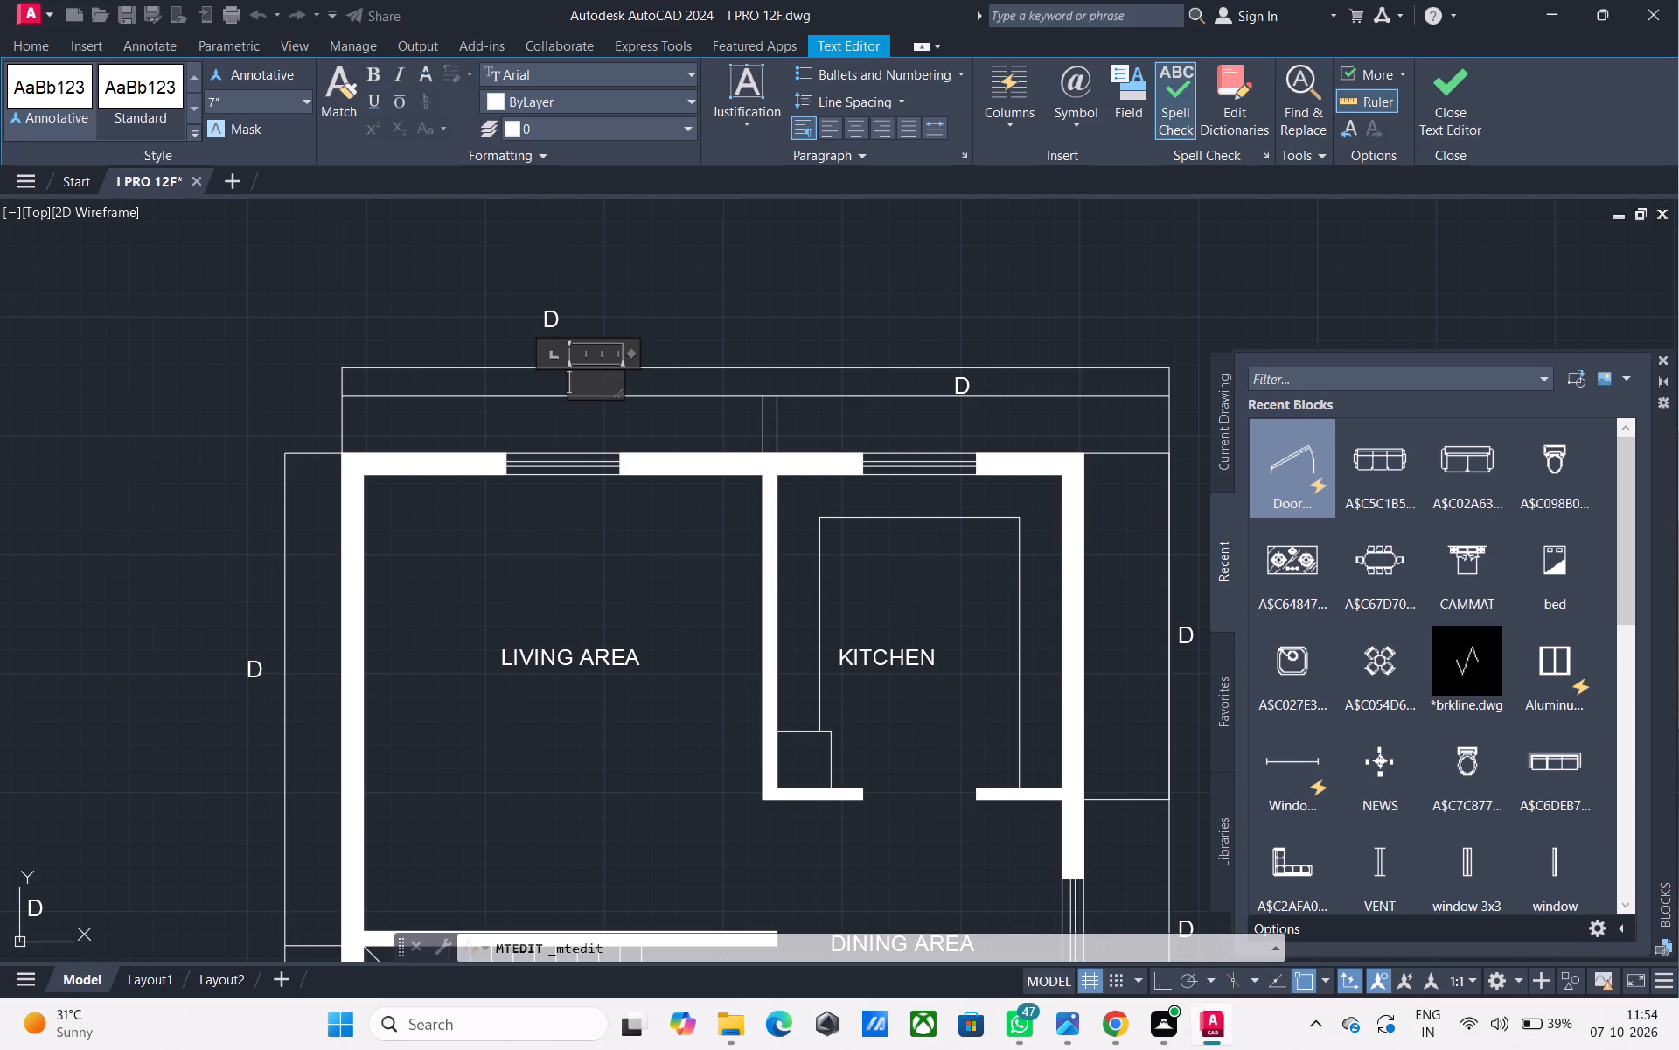
text(27)
text(-0)
key(shift+quotedbl)
click(639, 442)
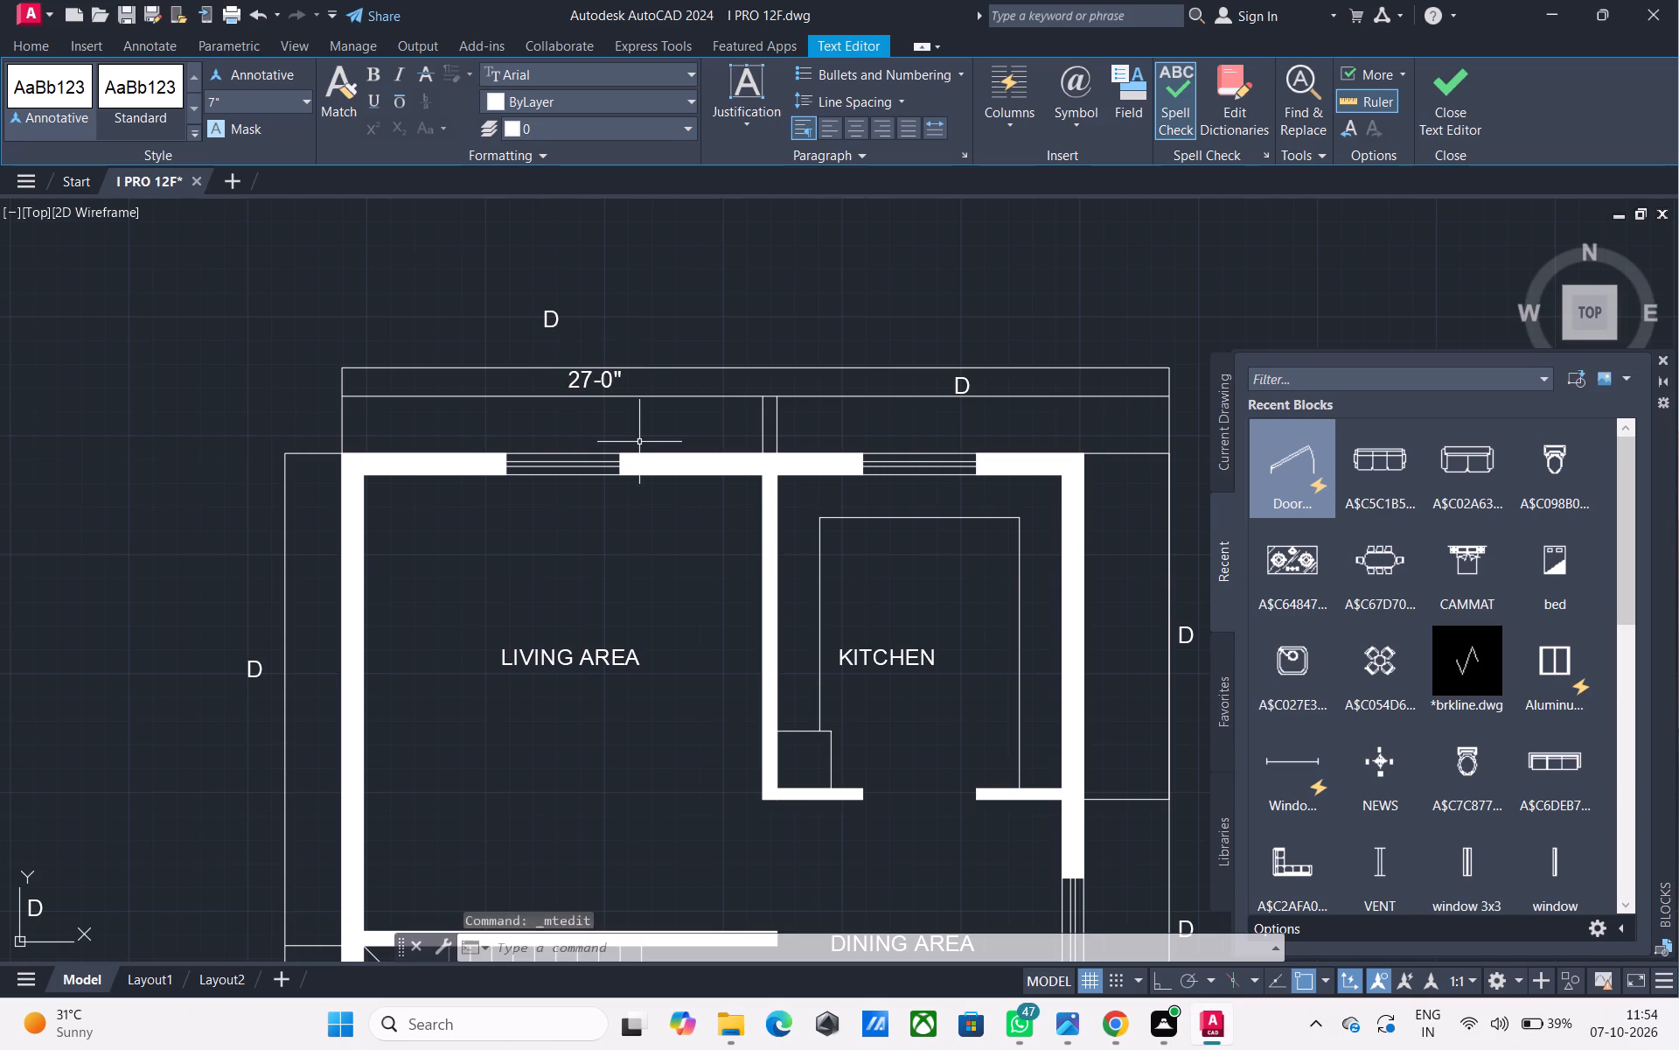
Change the D label above the kitchen window to 20-0".
middle_drag(978, 442, 958, 447)
scroll(944, 395, up, 2)
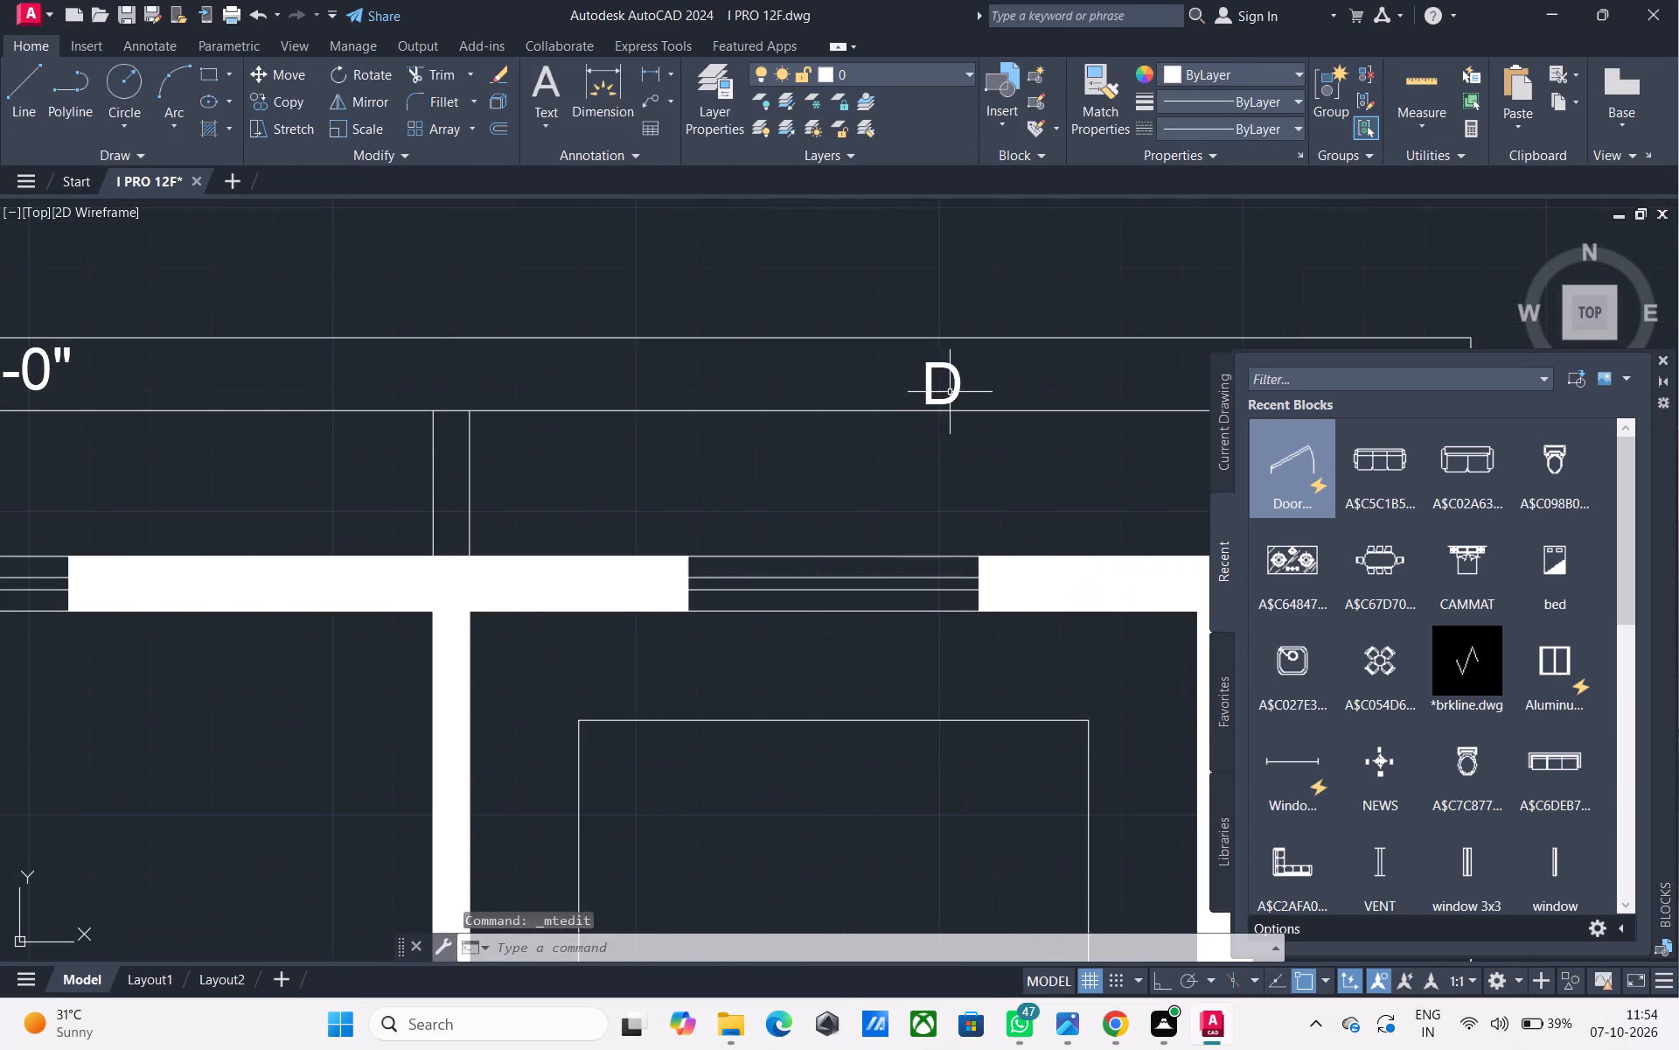
double_click(953, 392)
click(963, 394)
key(BackSpace)
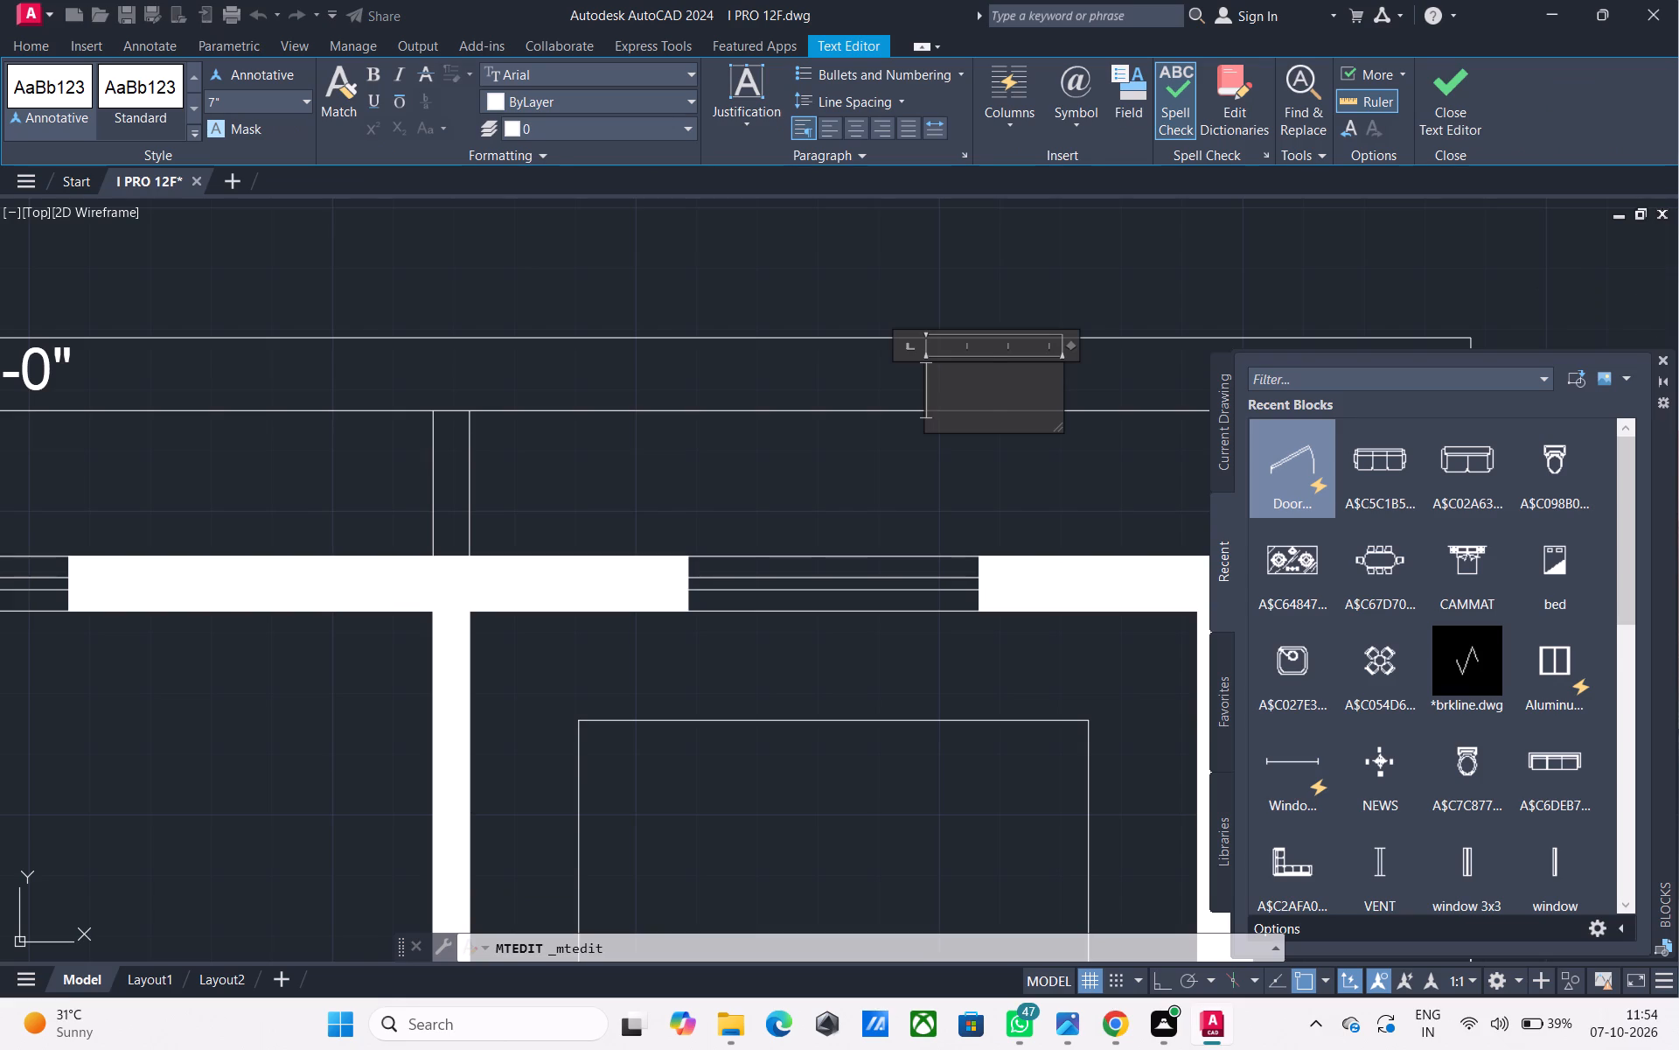
text(20-0)
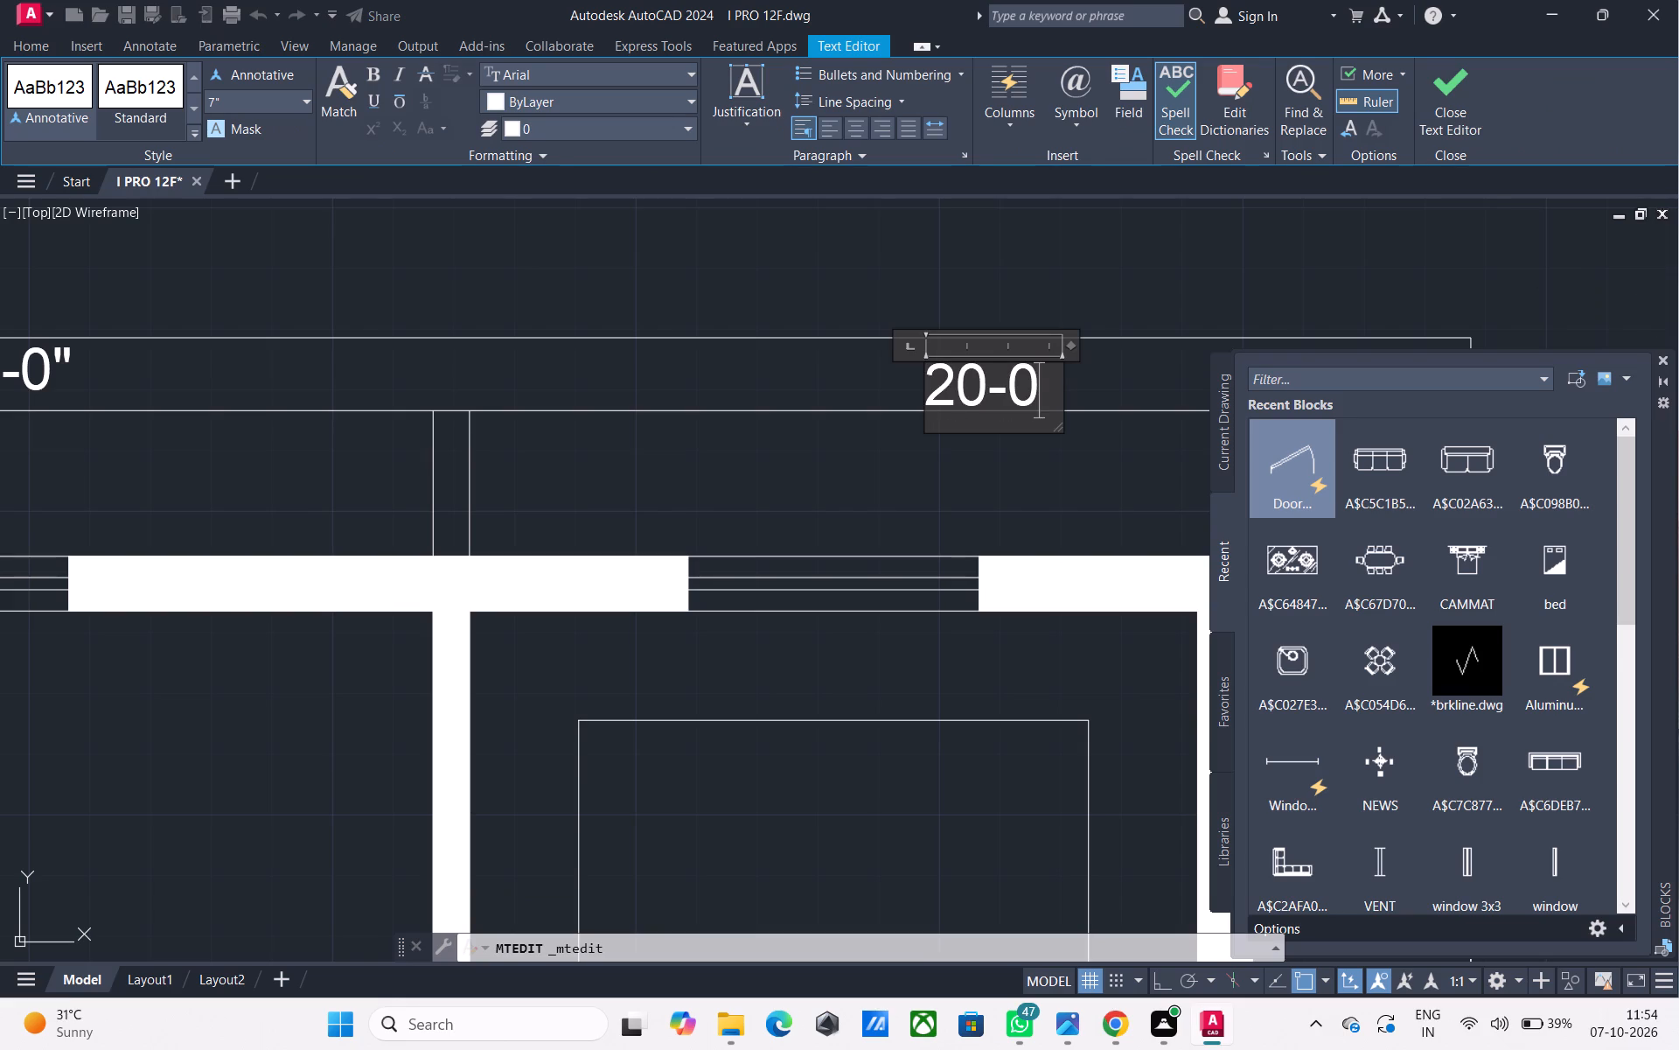
key(shift+quotedbl)
click(789, 370)
Move the D label above the outer top dimension line toward the middle of the plan's width.
scroll(787, 360, down, 2)
middle_drag(786, 365, 752, 467)
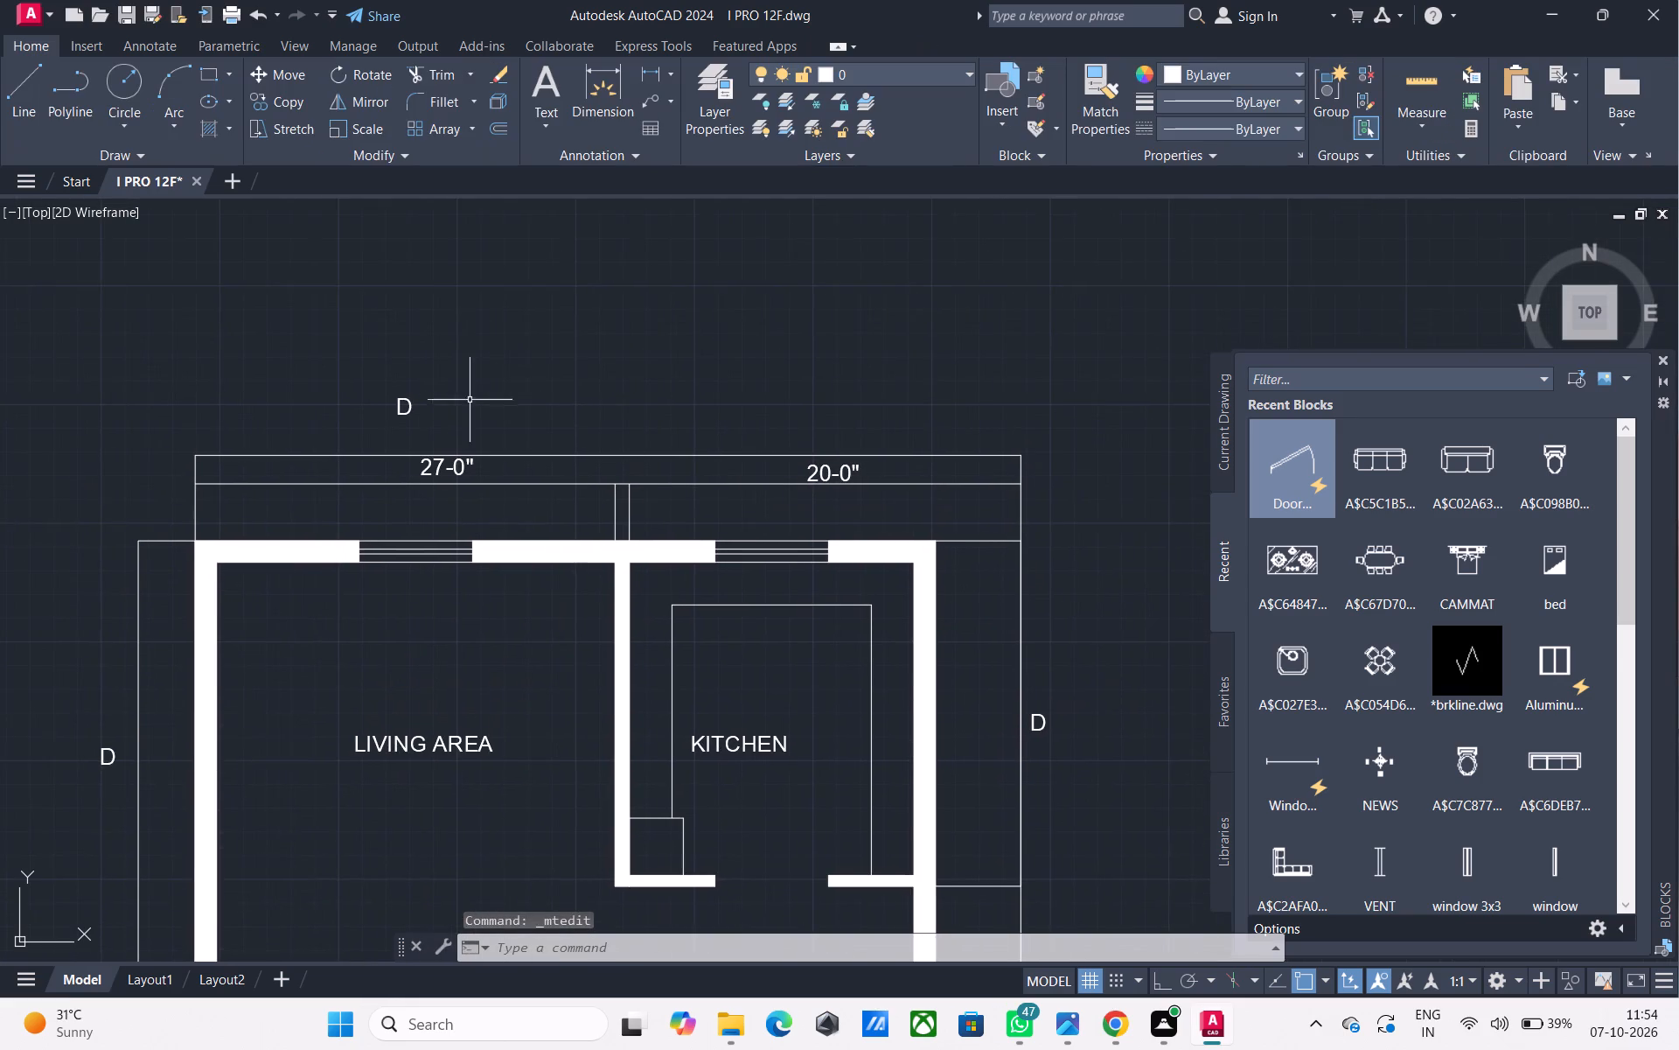
drag(429, 413, 383, 367)
click(380, 366)
text(M)
key(space)
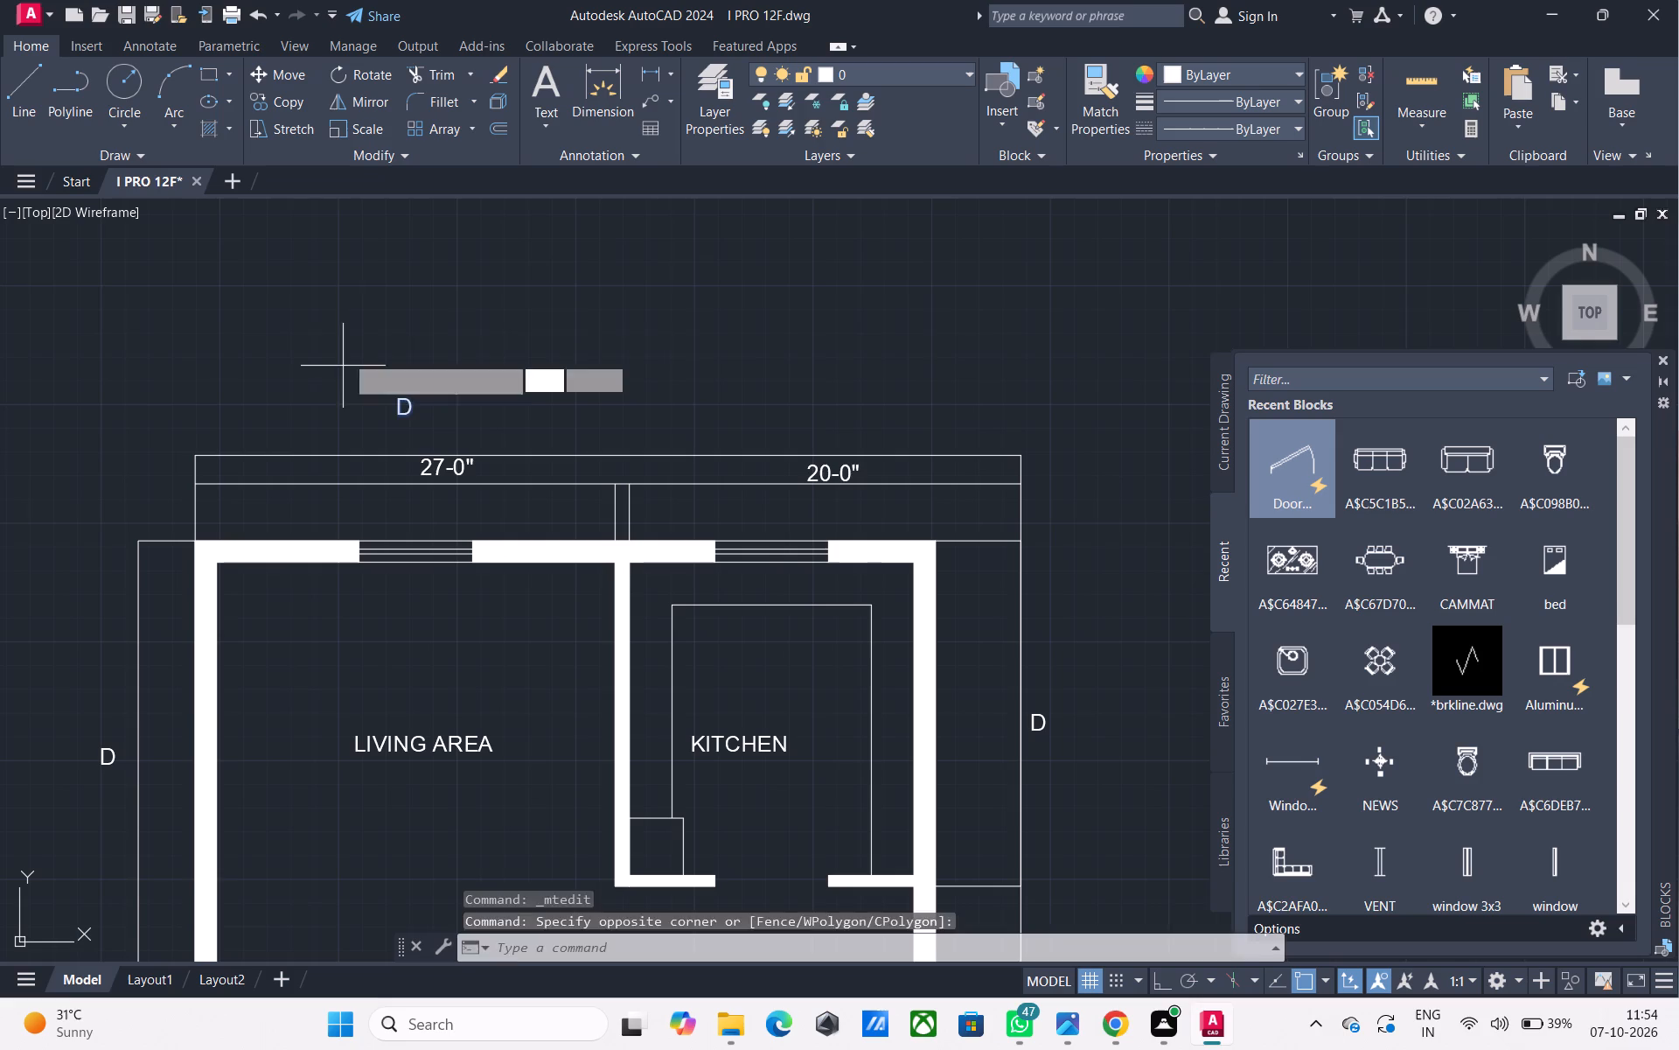
click(345, 315)
click(561, 323)
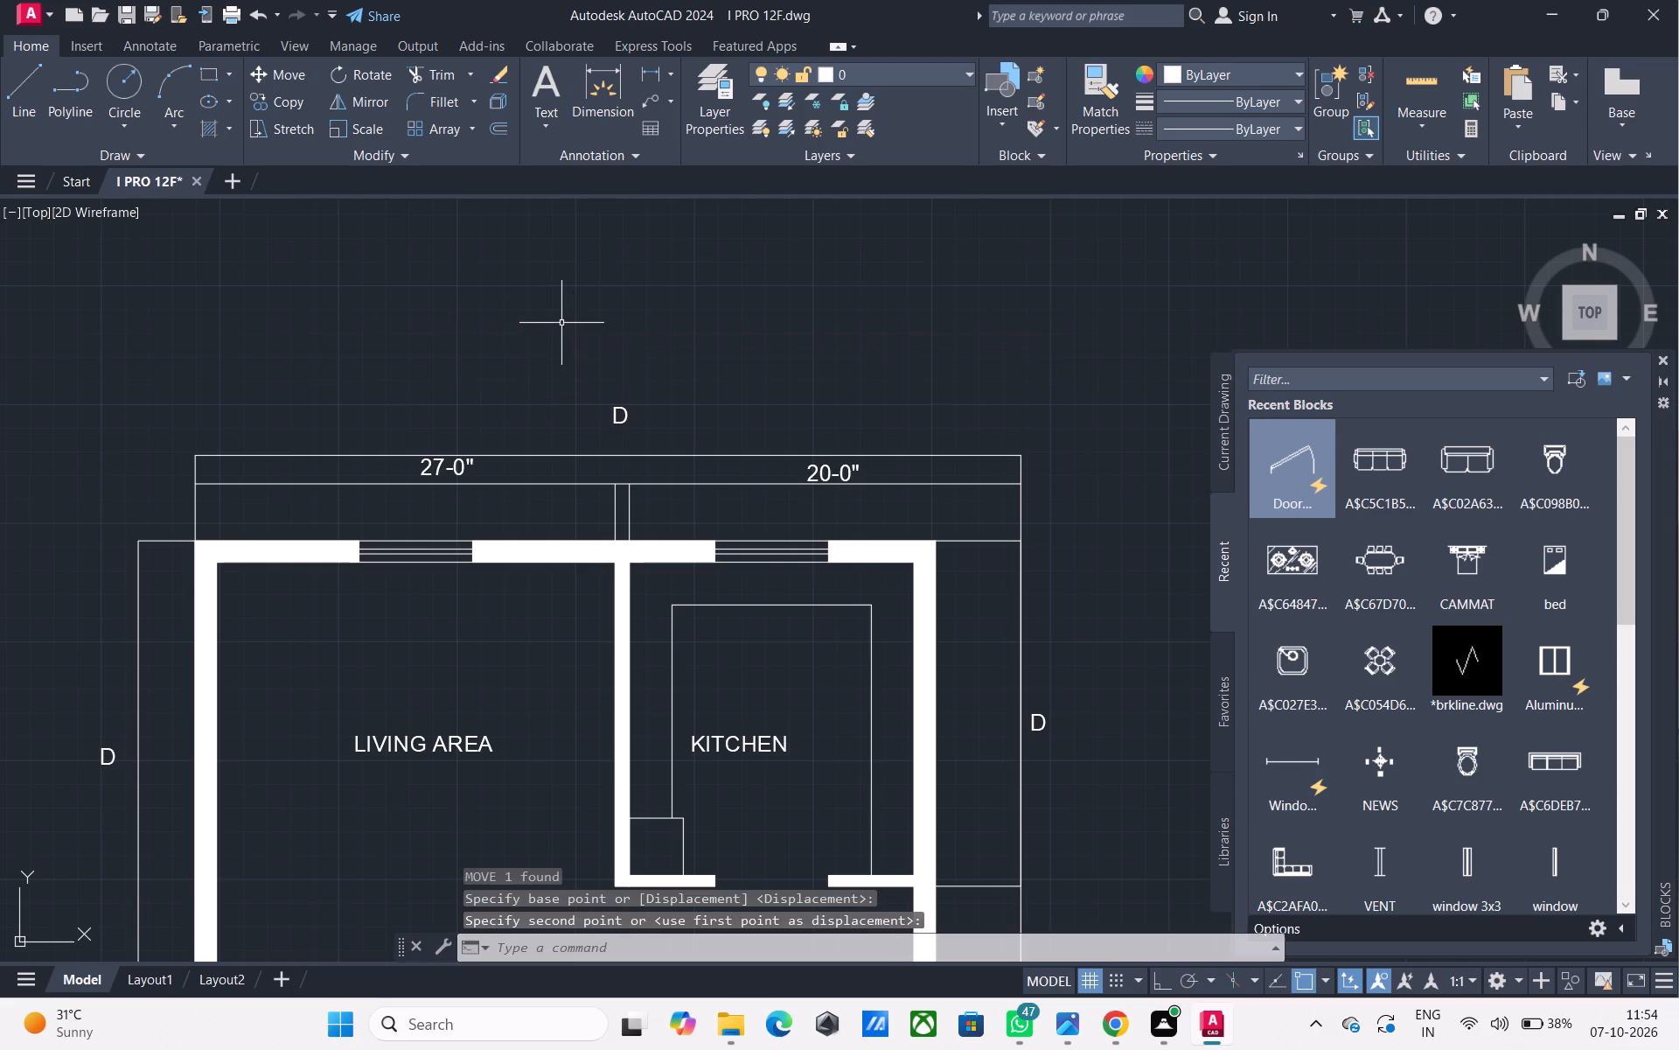
Change the centred D label above the outer top dimension line to 17-0".
double_click(629, 414)
click(629, 414)
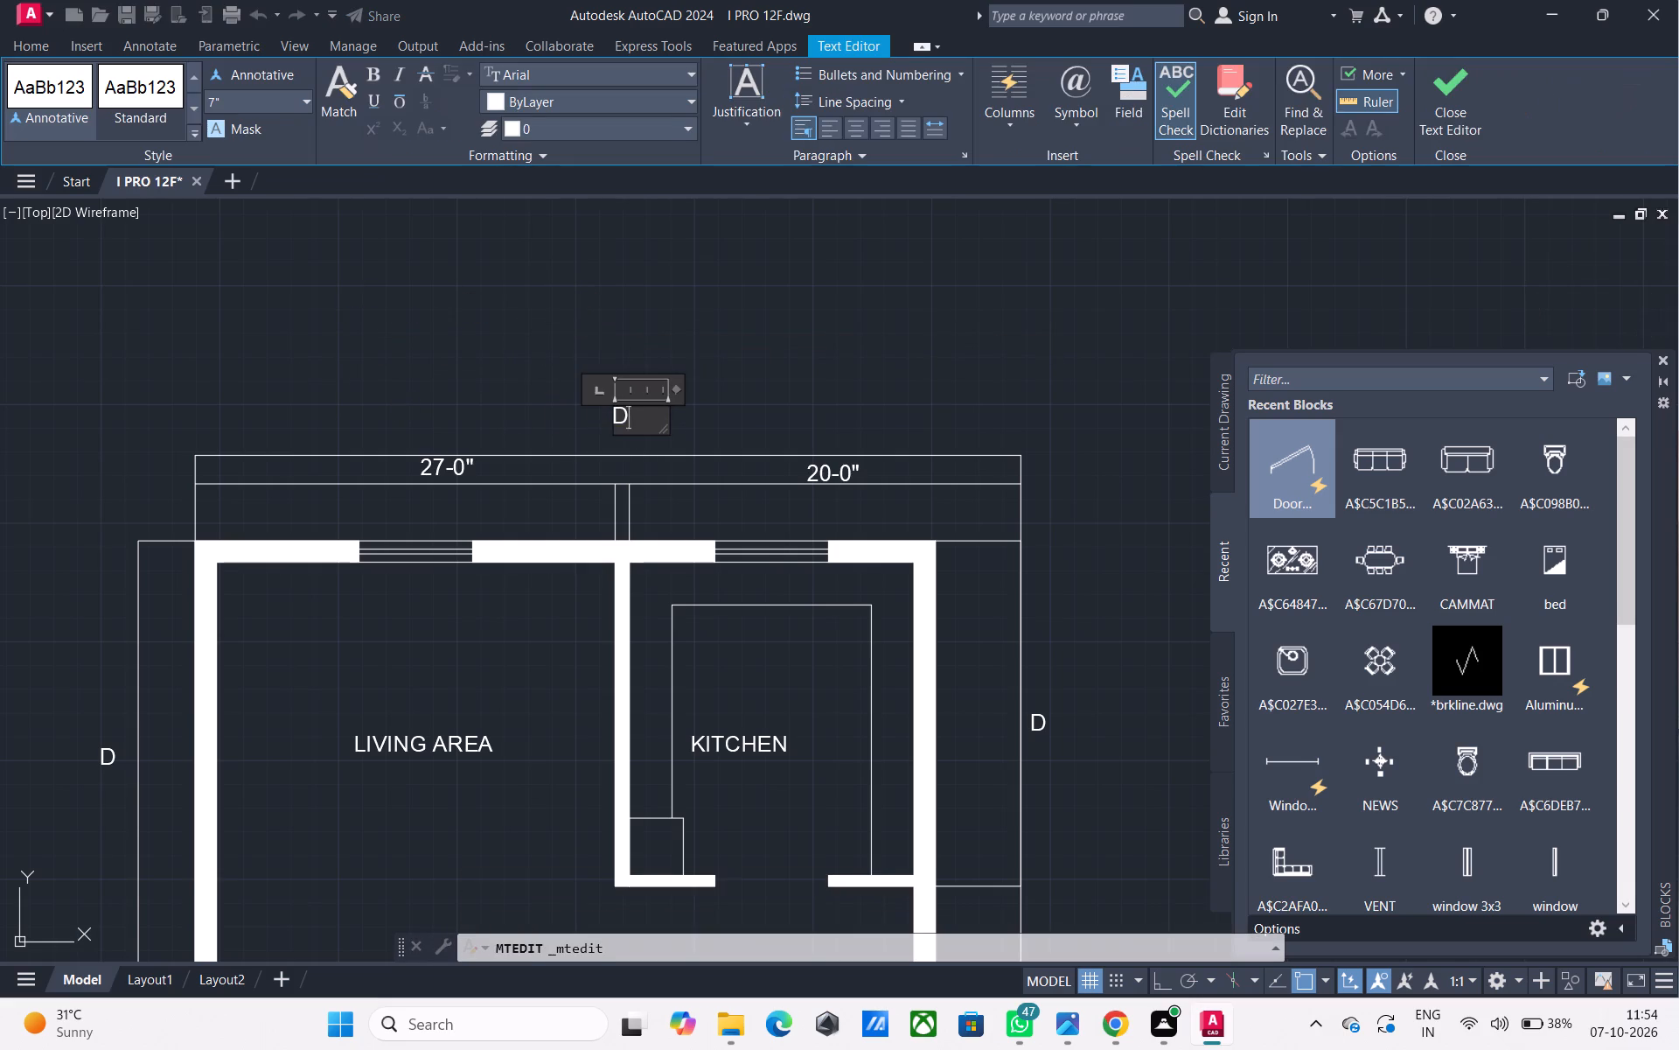
key(BackSpace)
text(17)
text(-0")
click(506, 374)
scroll(531, 437, down, 1)
middle_drag(577, 531, 595, 409)
middle_drag(536, 498, 577, 549)
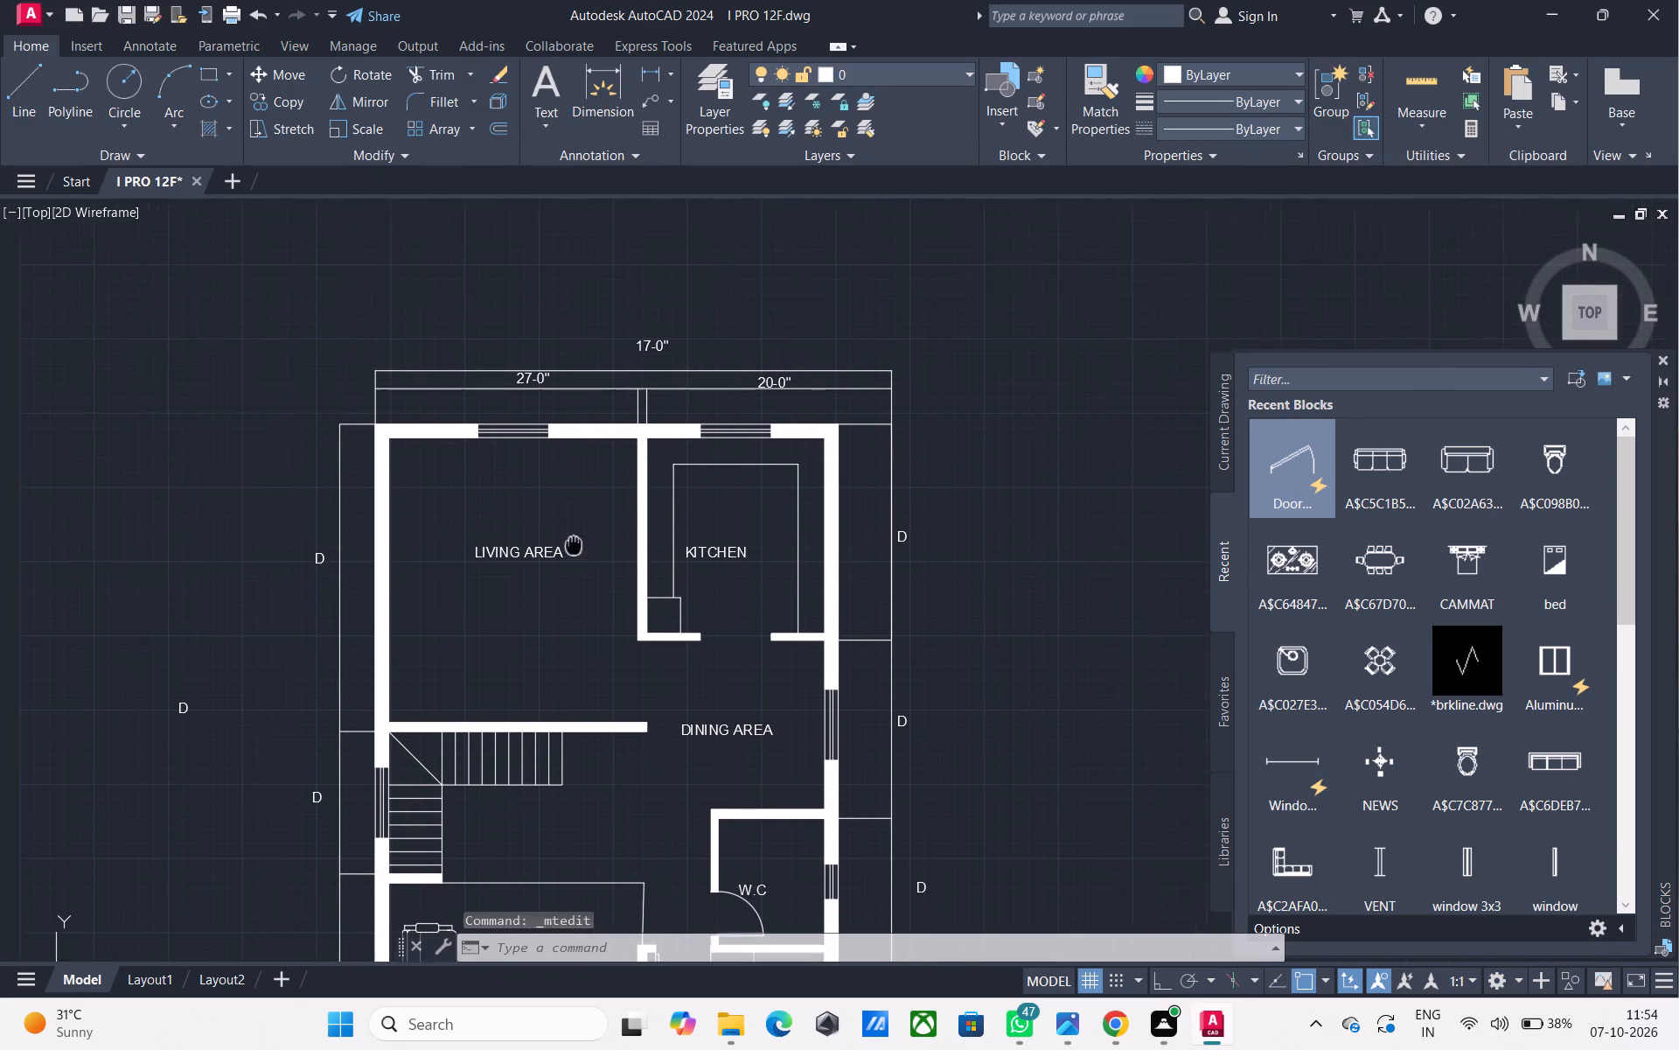
Change the D label on the plan's left dimension line beside the upper living area to 48-0".
middle_drag(577, 549, 579, 552)
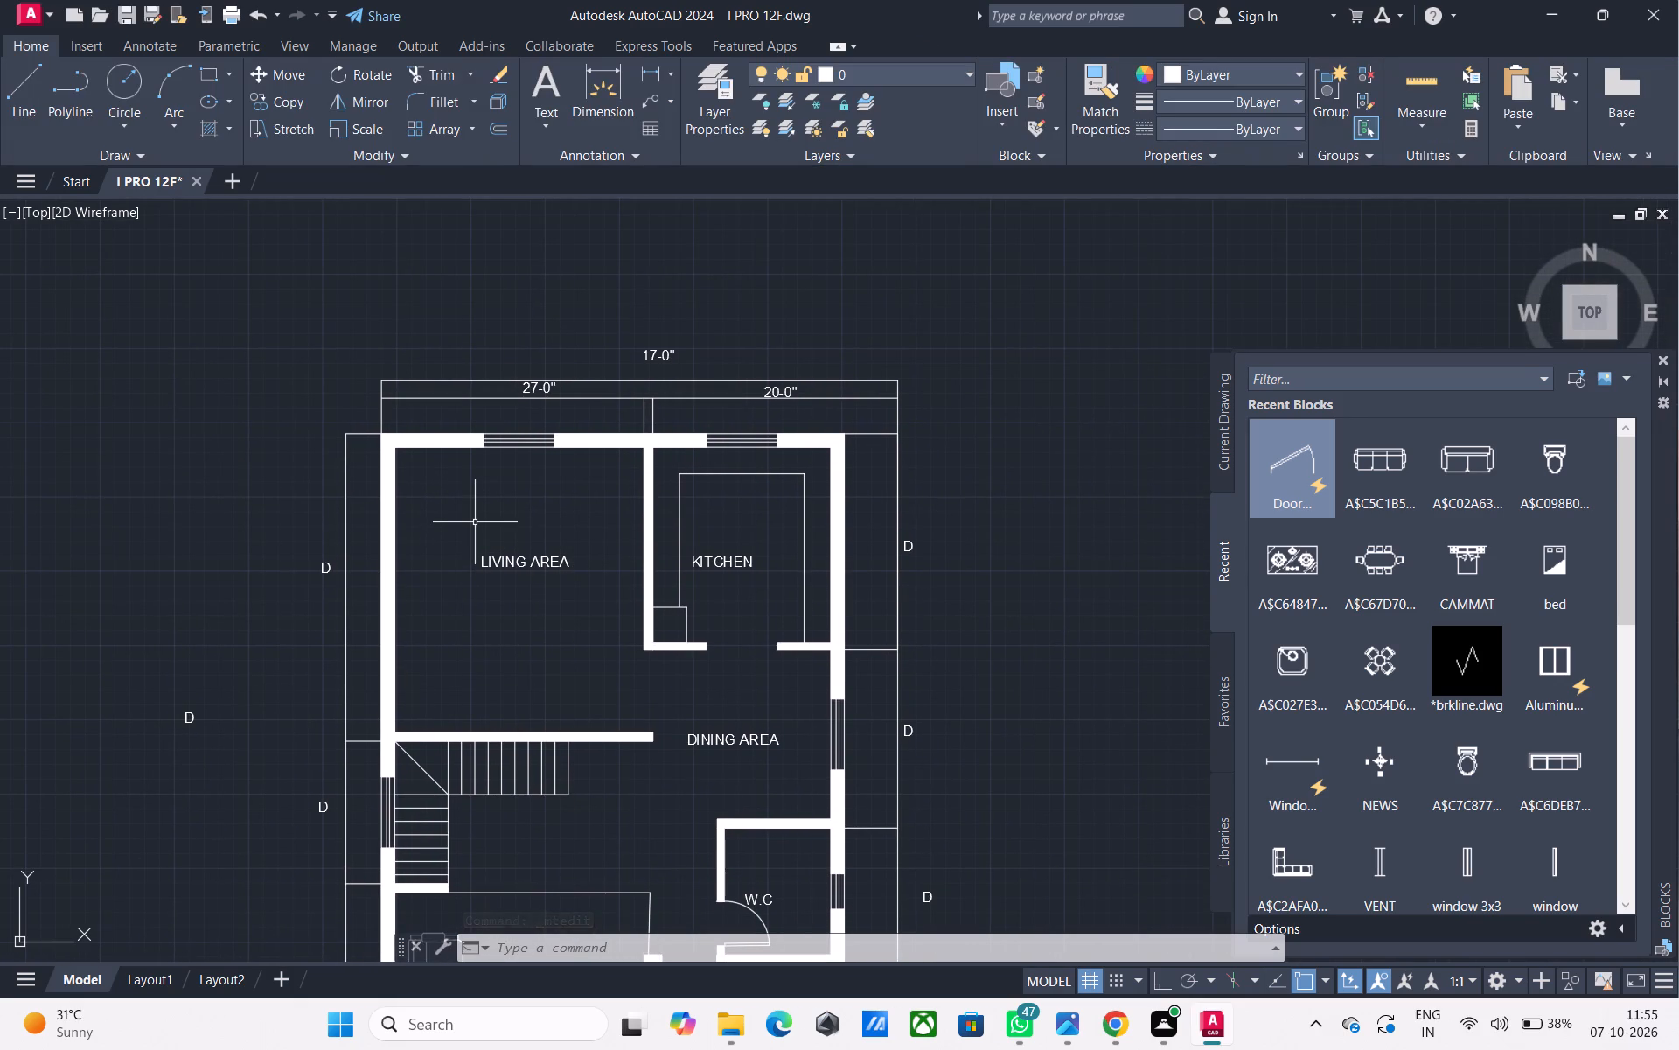
middle_drag(397, 590, 455, 488)
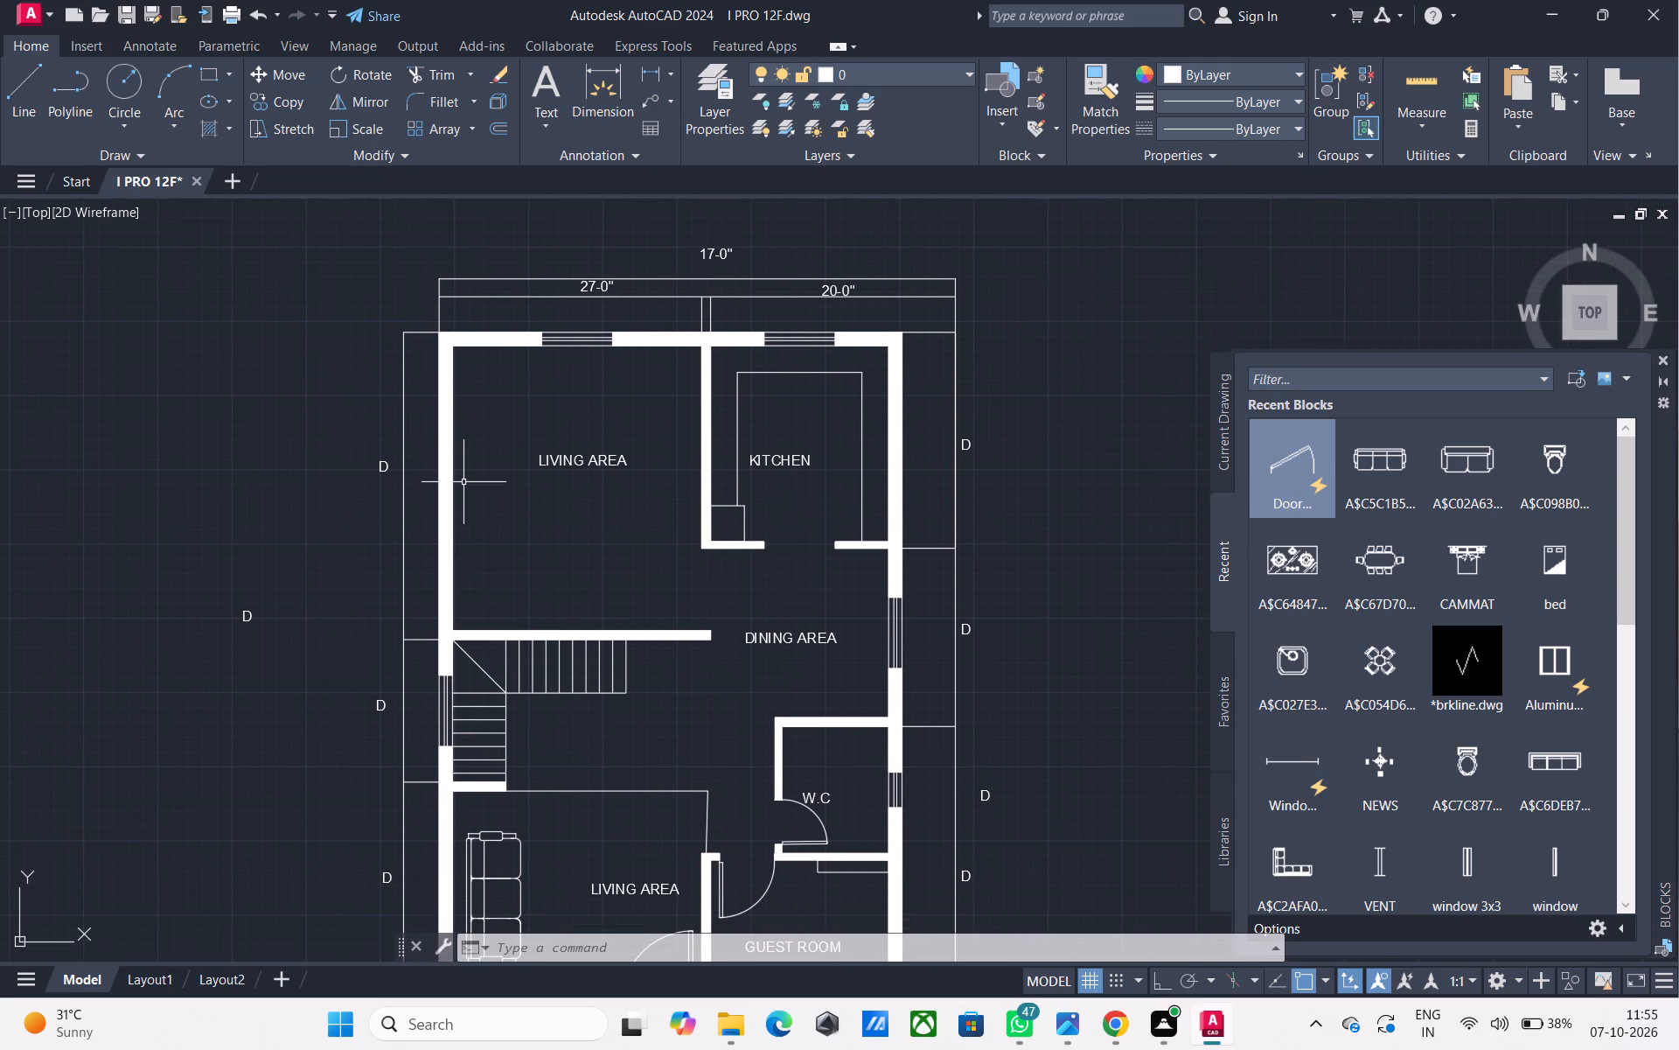
double_click(383, 469)
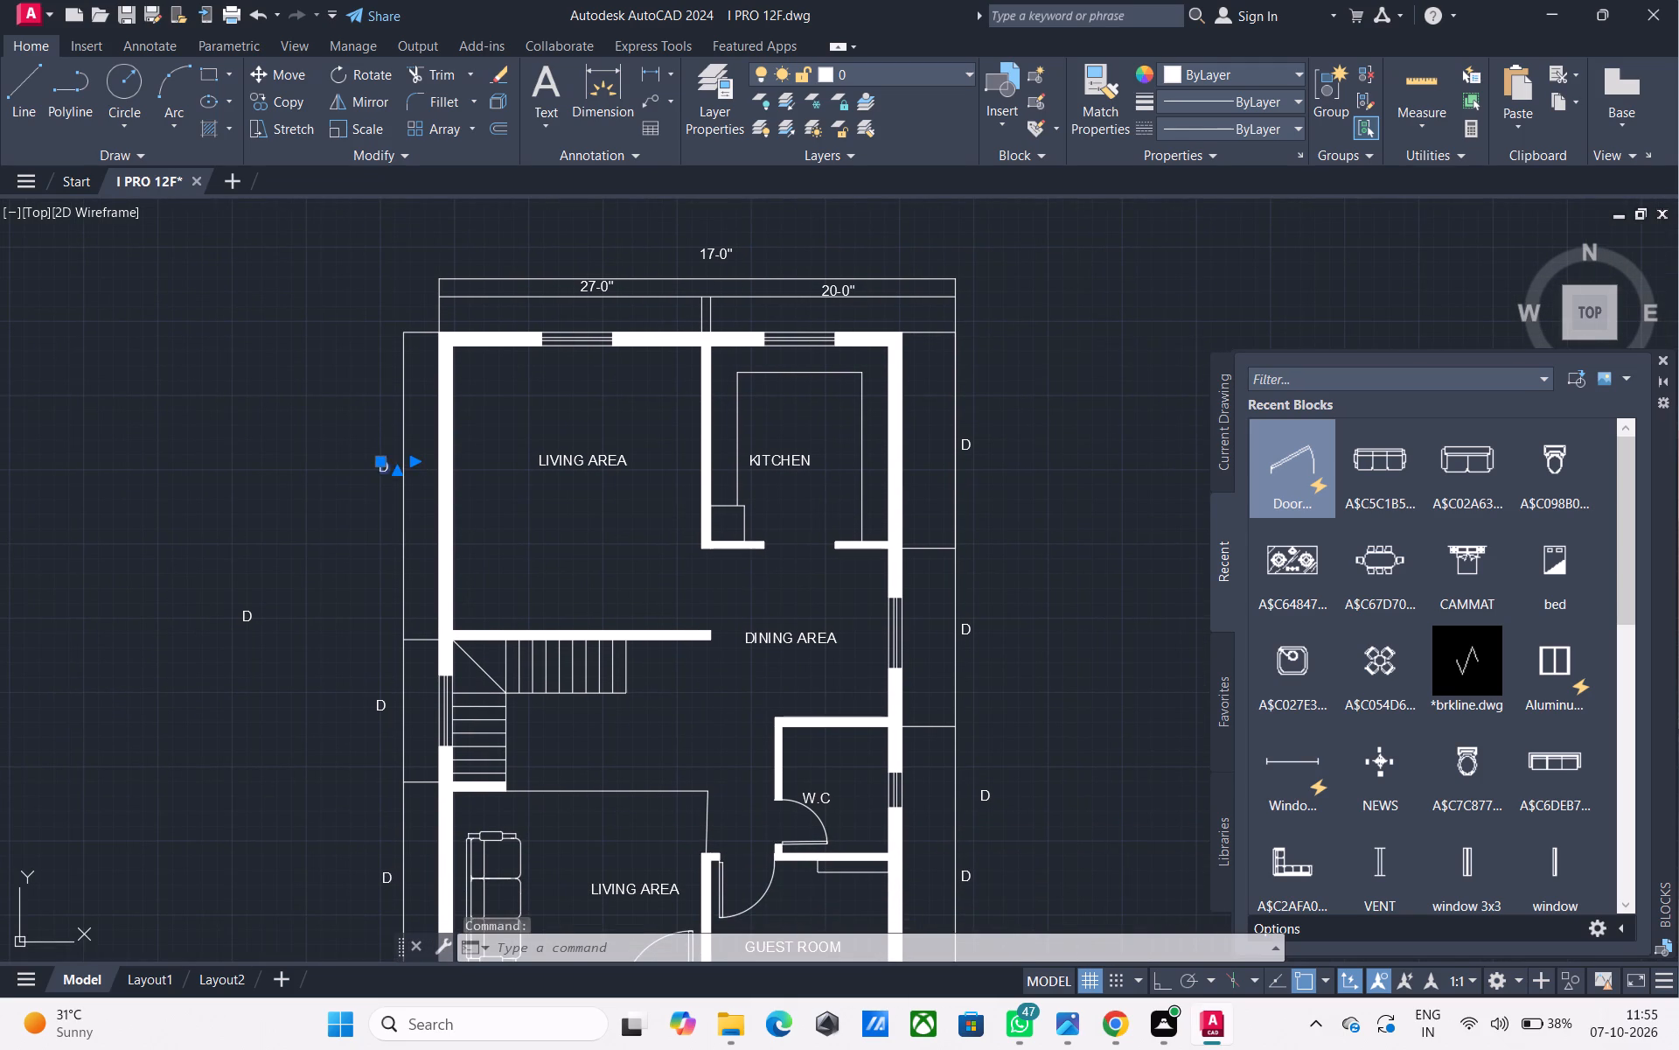
scroll(383, 469, up, 2)
click(395, 470)
key(BackSpace)
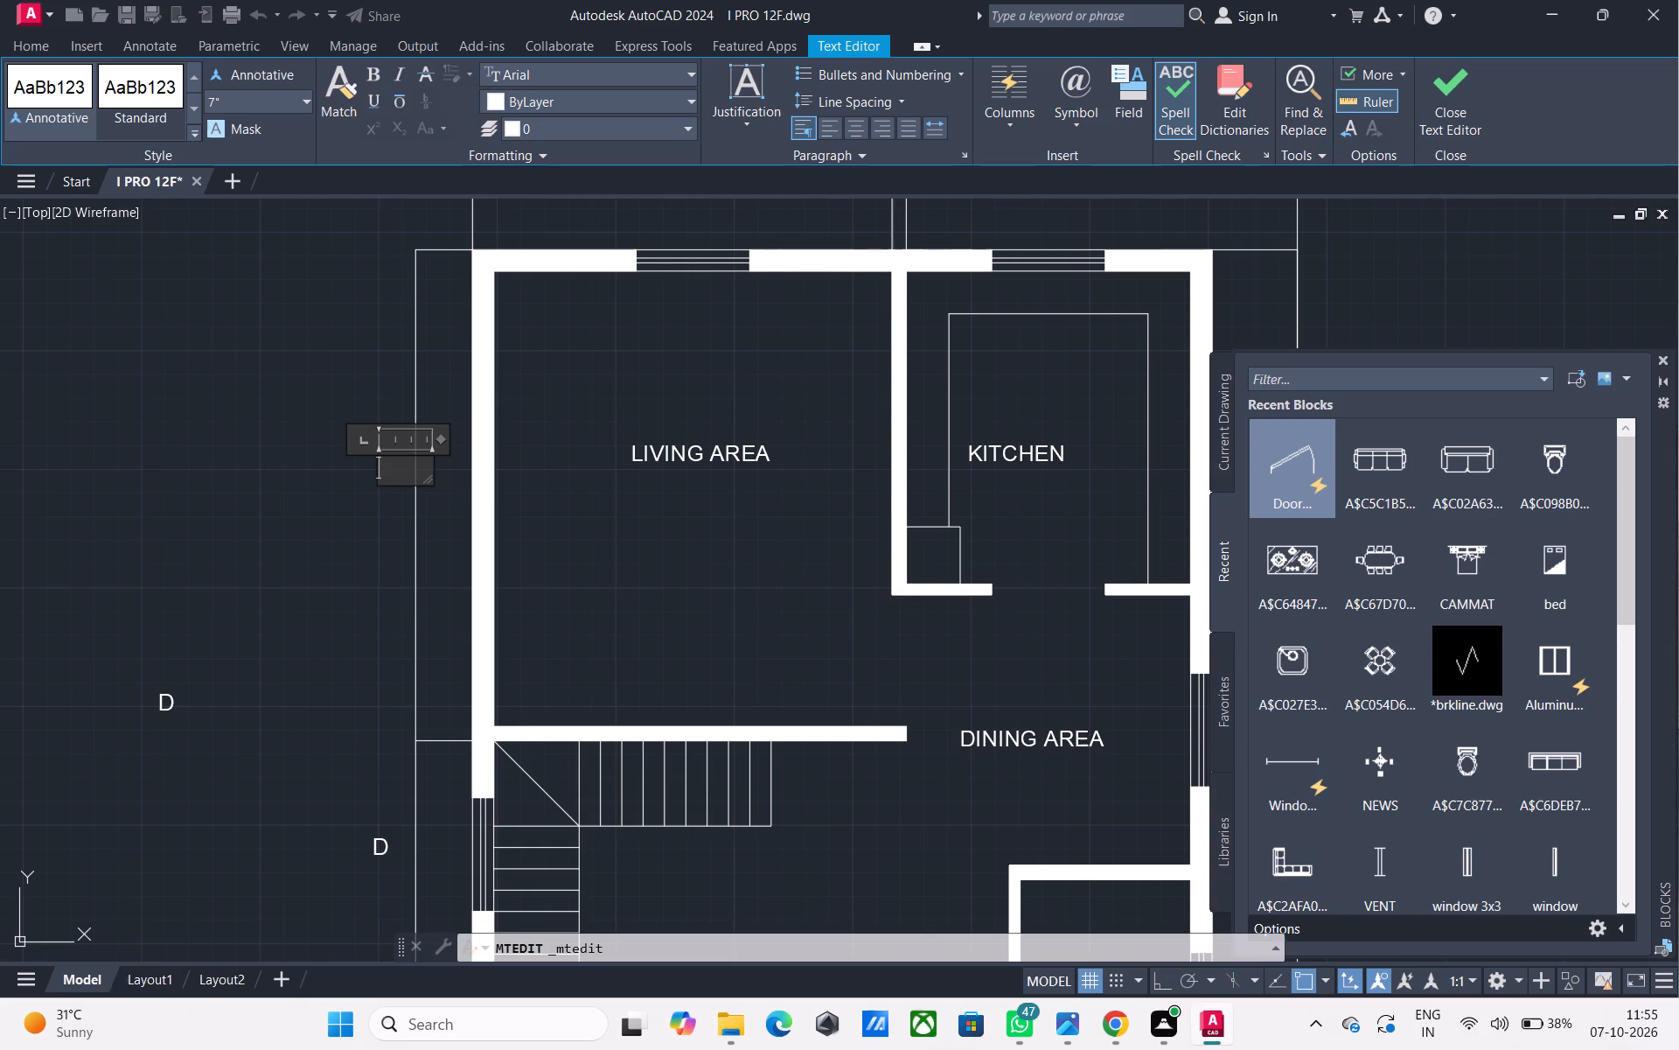
text(48)
text(-0")
click(357, 514)
Change the D label on the left dimension line beside the staircase window to 15-0".
scroll(391, 560, down, 1)
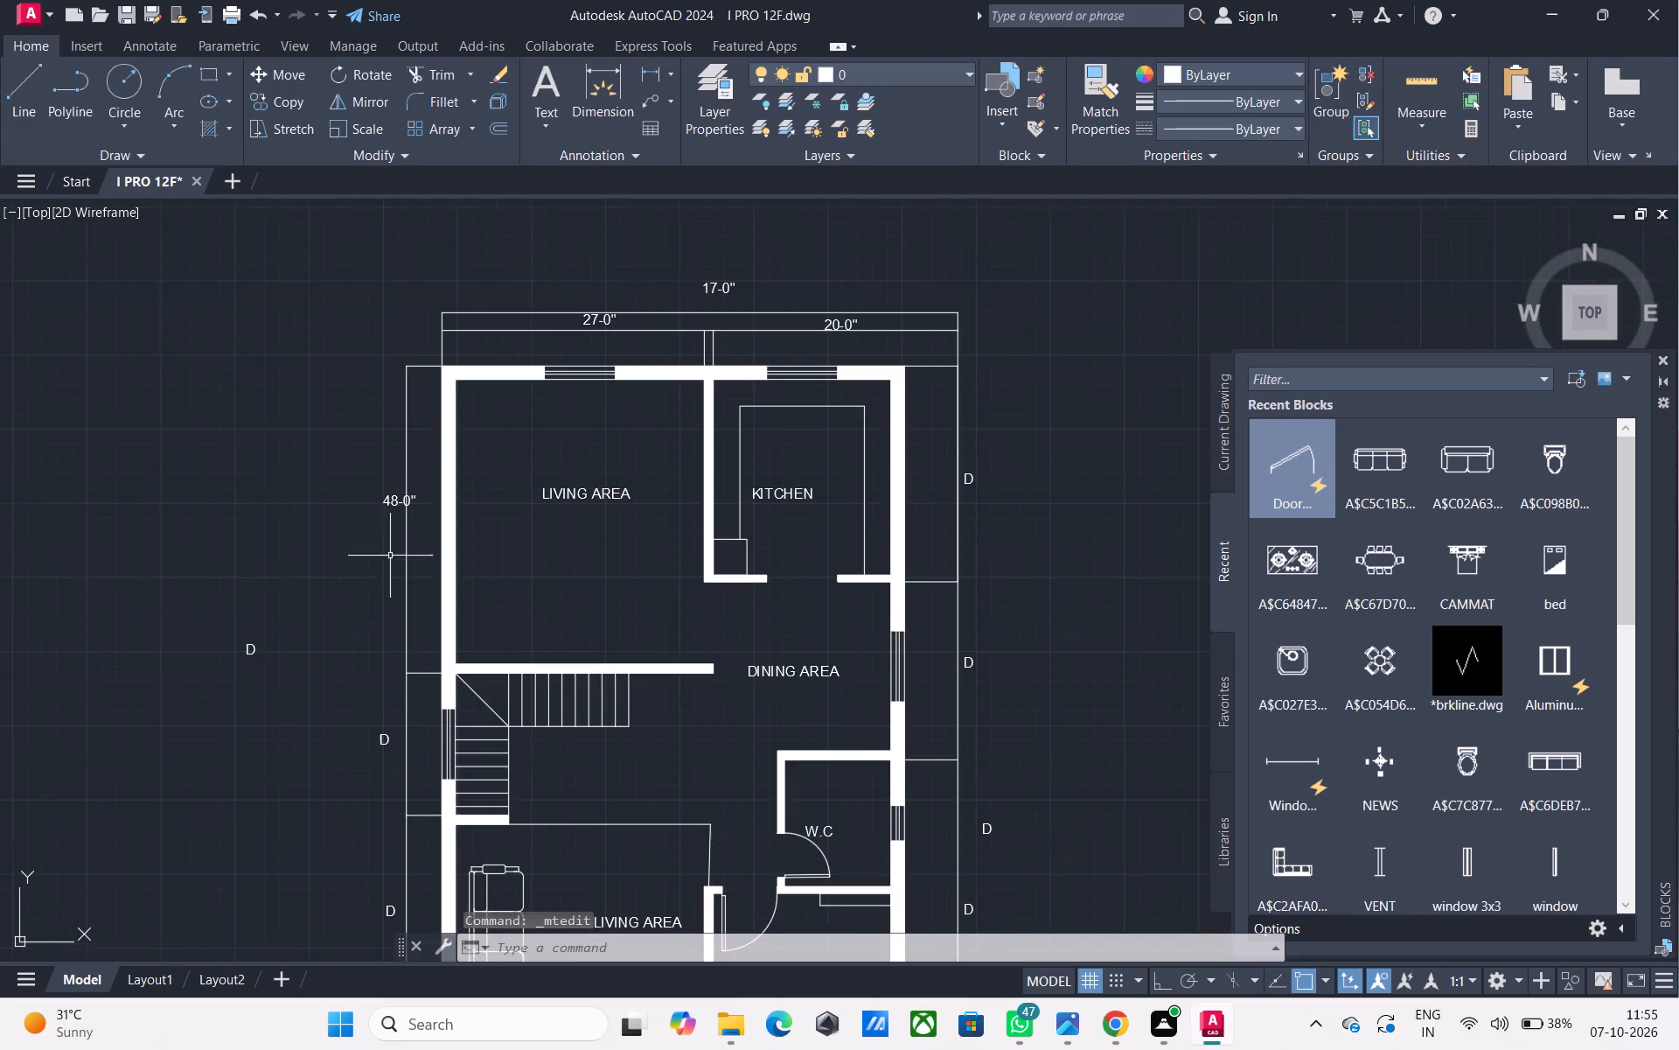
middle_drag(352, 414, 336, 364)
middle_drag(366, 598, 368, 528)
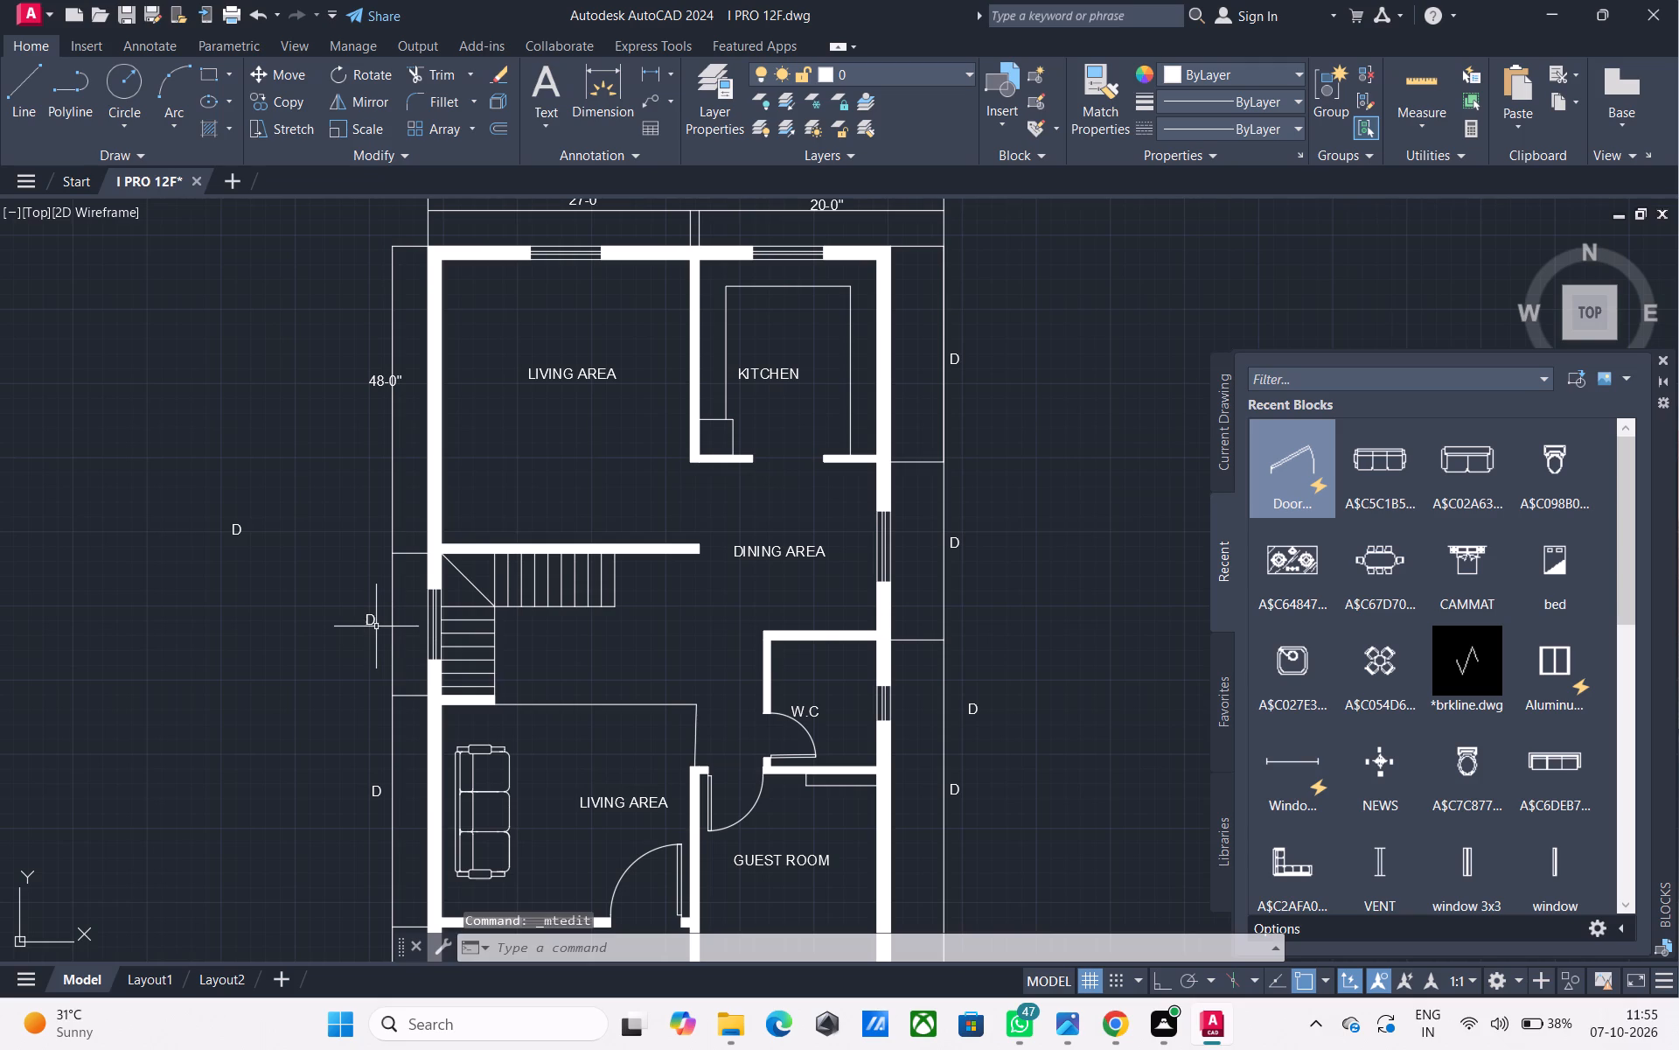
double_click(377, 620)
scroll(379, 619, up, 3)
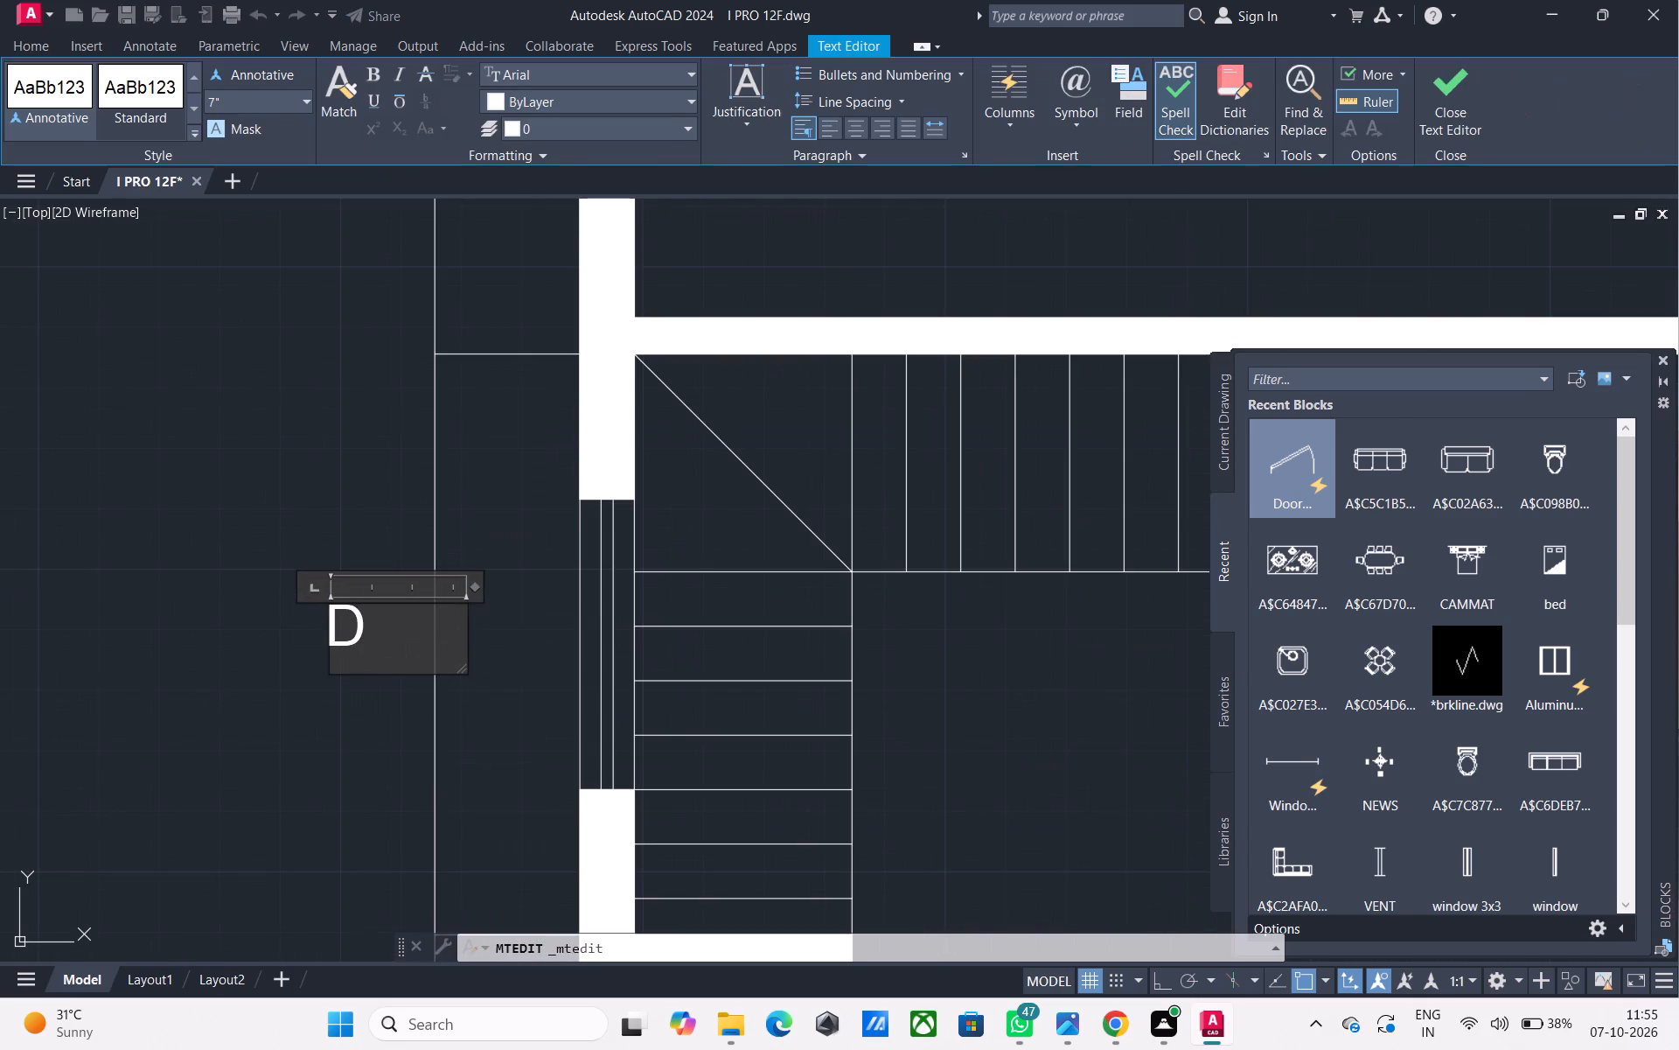
click(379, 619)
key(BackSpace)
key(BackSpace)
key(BackSpace)
key(BackSpace)
key(BackSpace)
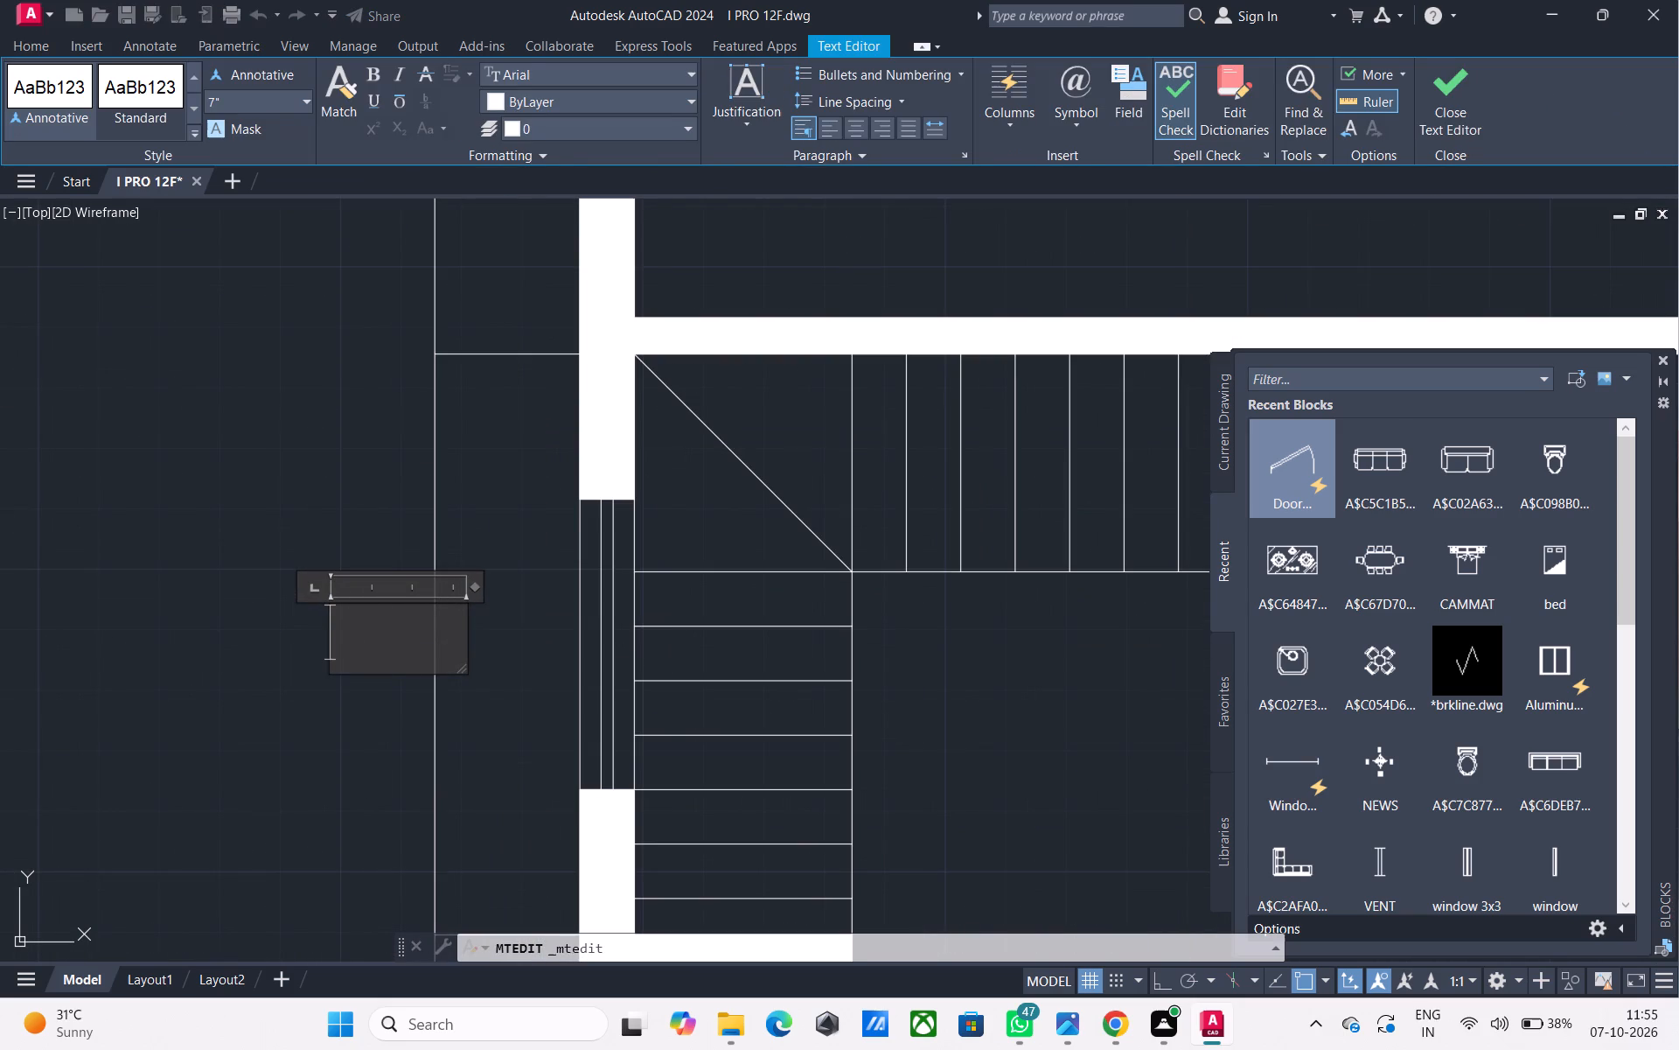
text(15-0")
click(346, 532)
Change the D label on the left dimension line beside the lower living area's sofa to 38-0".
middle_drag(379, 792, 365, 688)
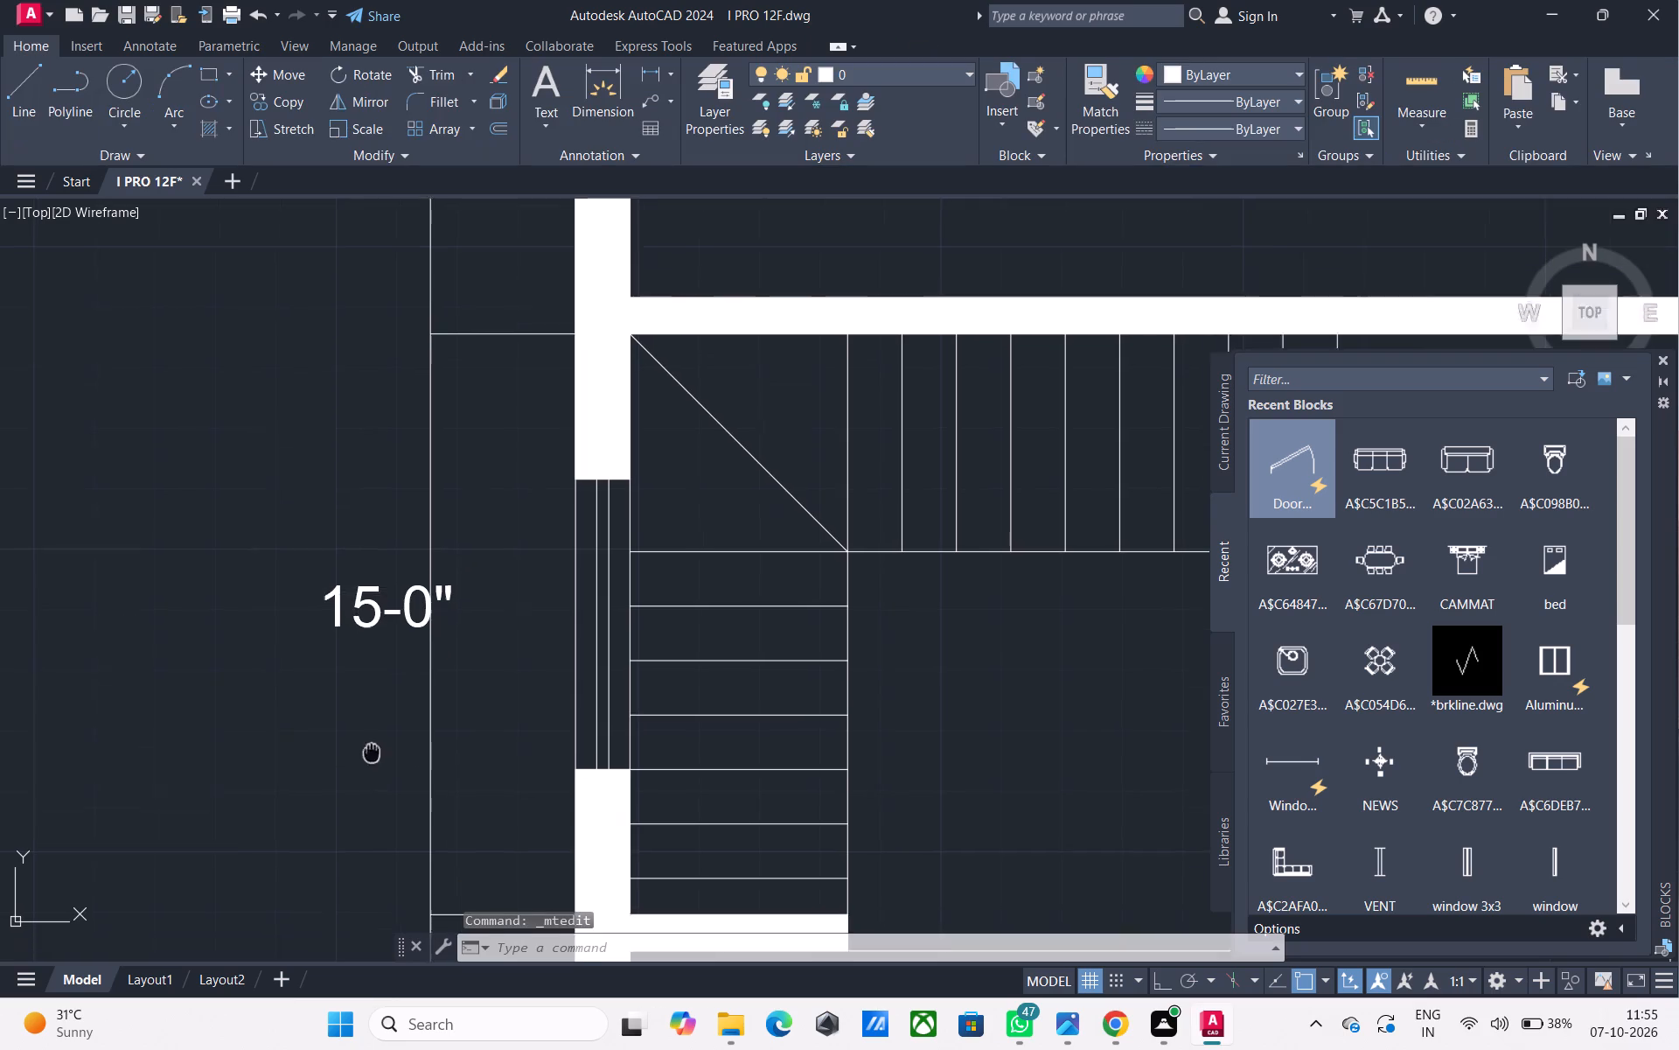
middle_drag(365, 688, 334, 521)
scroll(335, 521, down, 1)
middle_drag(365, 686, 364, 528)
middle_drag(313, 682, 336, 615)
scroll(364, 648, up, 1)
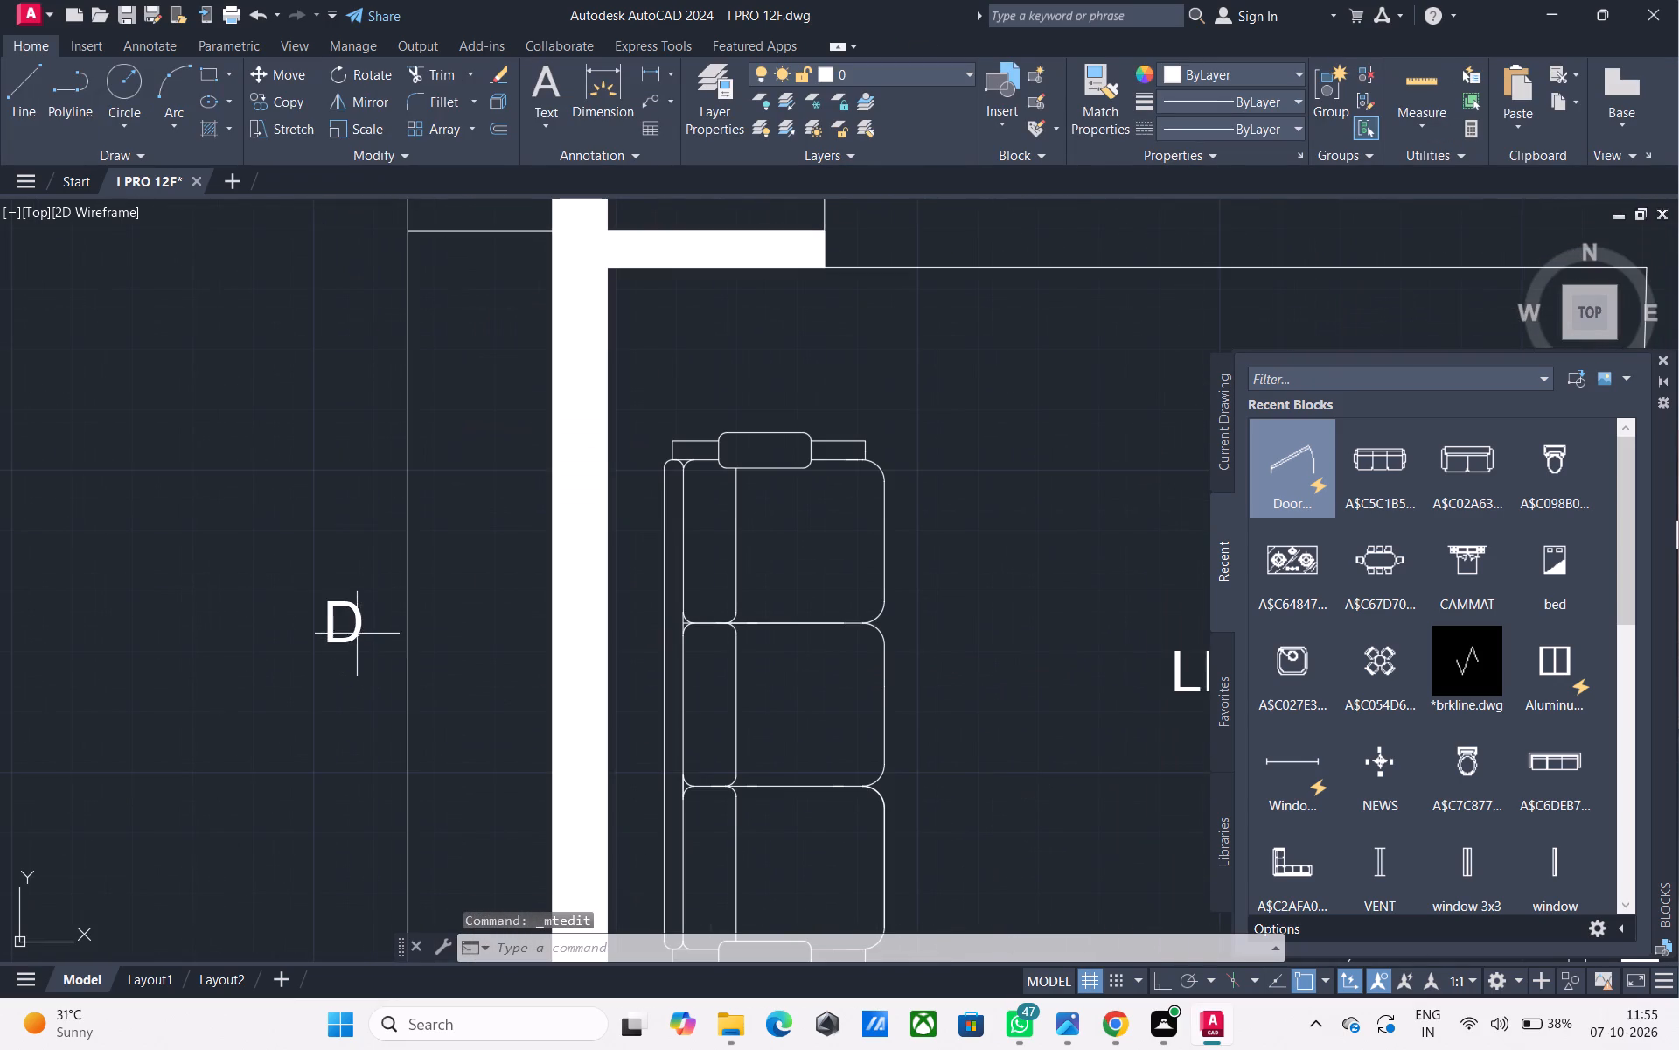
double_click(357, 633)
scroll(358, 634, up, 3)
click(360, 635)
key(BackSpace)
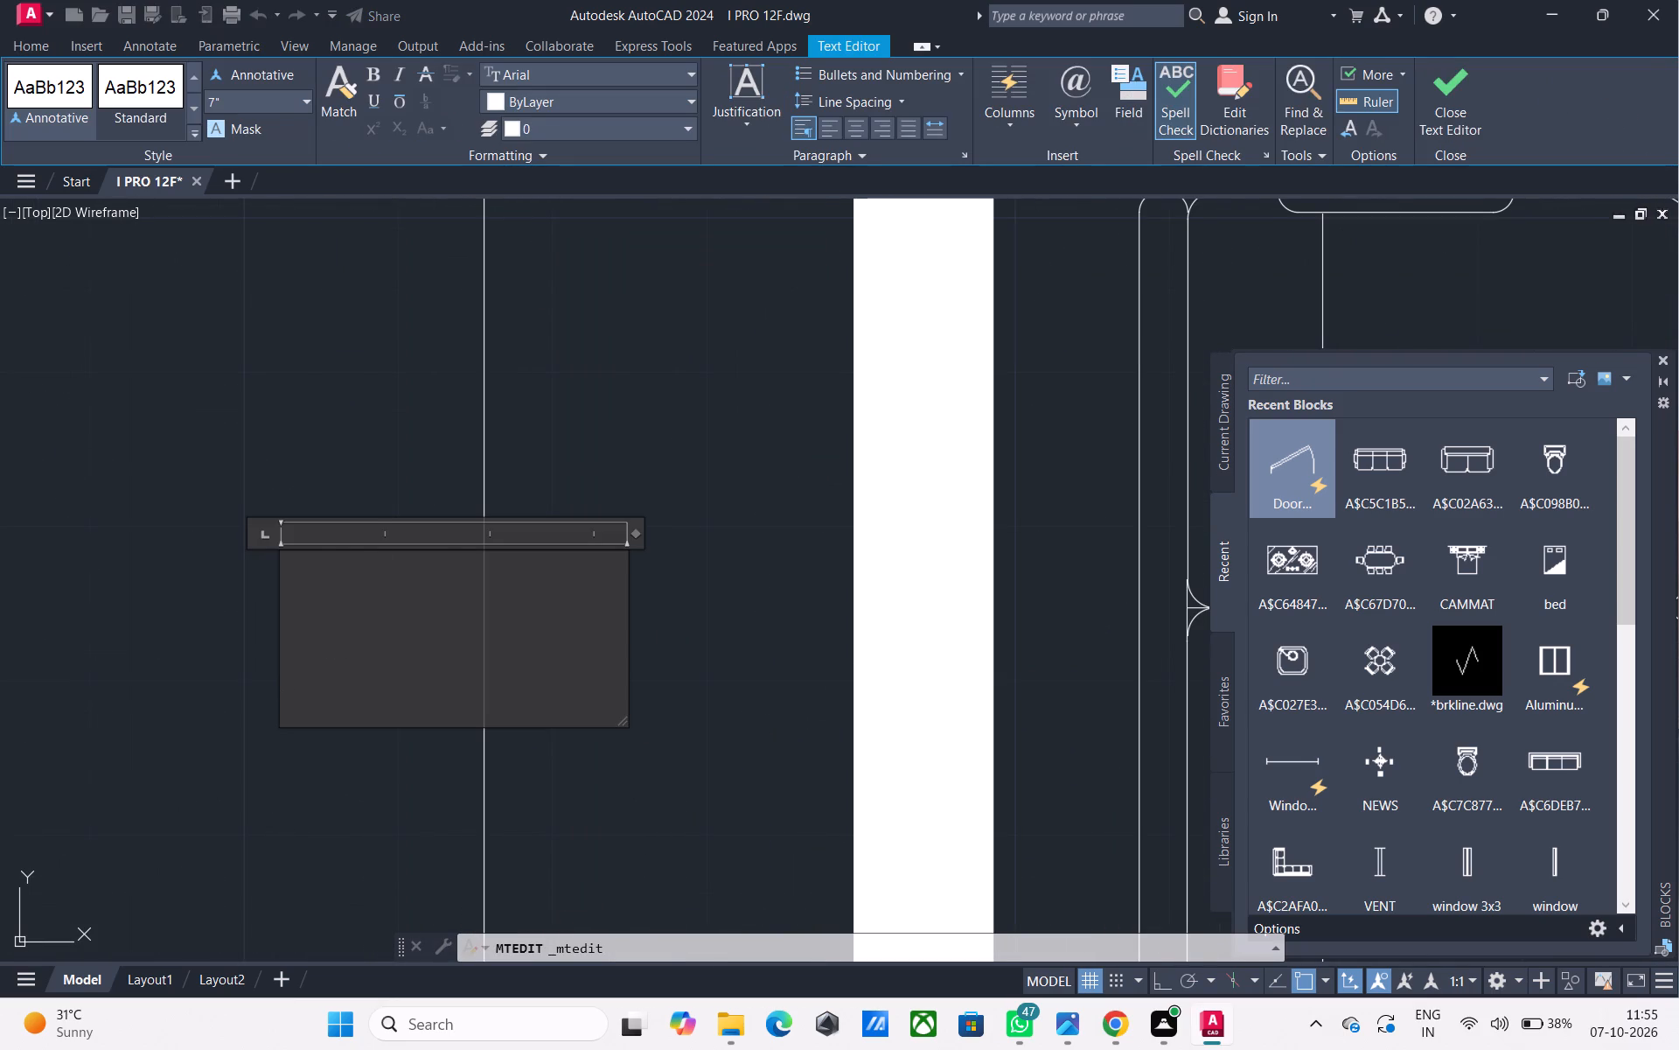
text(38)
text(-0")
click(327, 507)
Change the lowest D label on the left dimension line, beside the open space below the living area, to 16-0".
scroll(331, 510, down, 2)
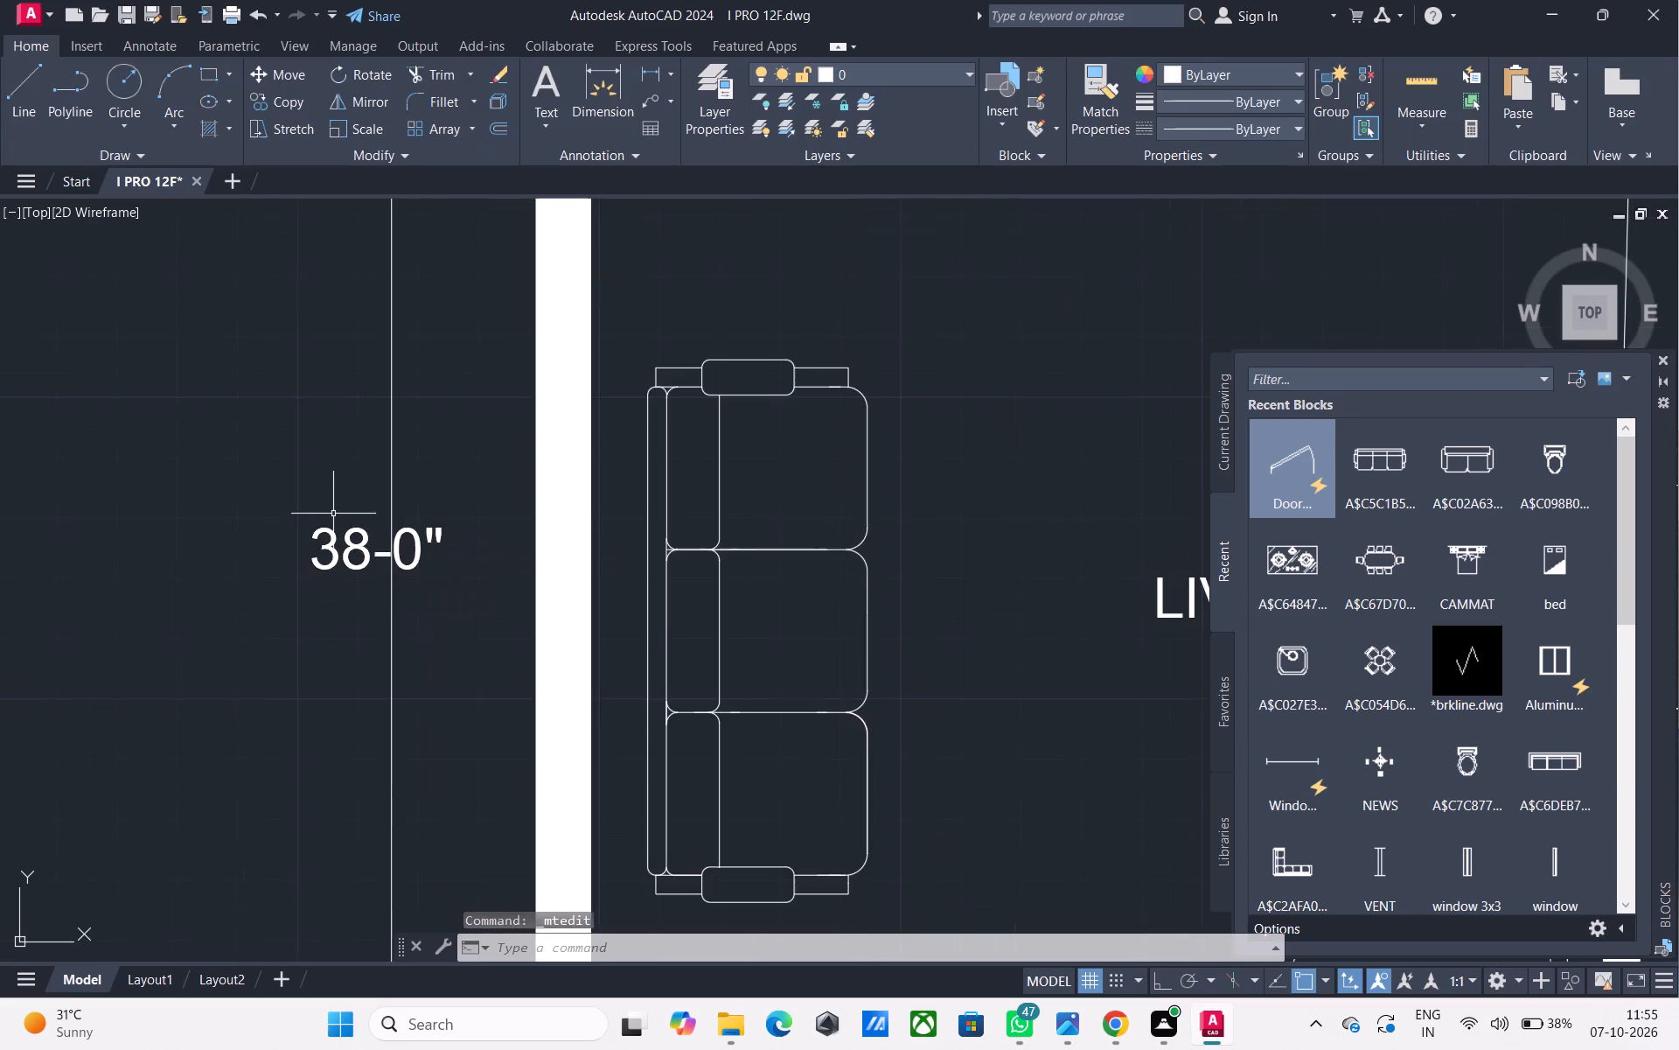
middle_drag(428, 694, 387, 493)
scroll(387, 497, down, 2)
middle_drag(398, 710, 413, 655)
scroll(376, 736, up, 3)
double_click(329, 741)
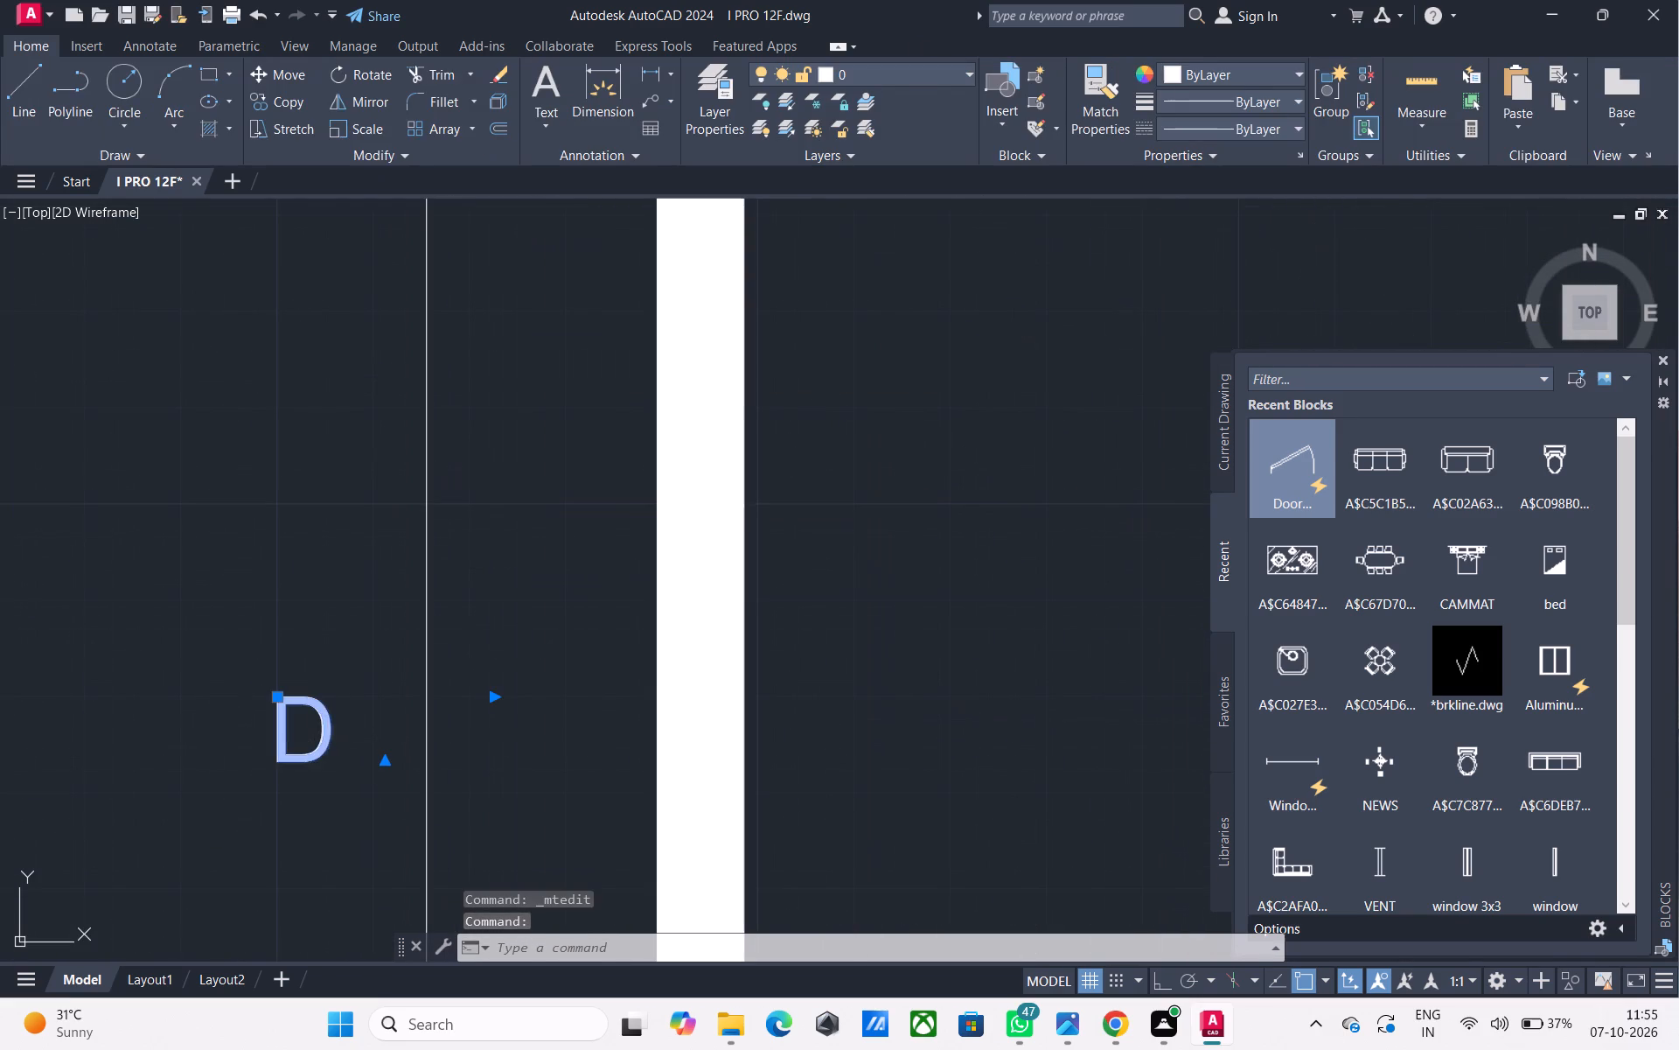
click(336, 739)
key(BackSpace)
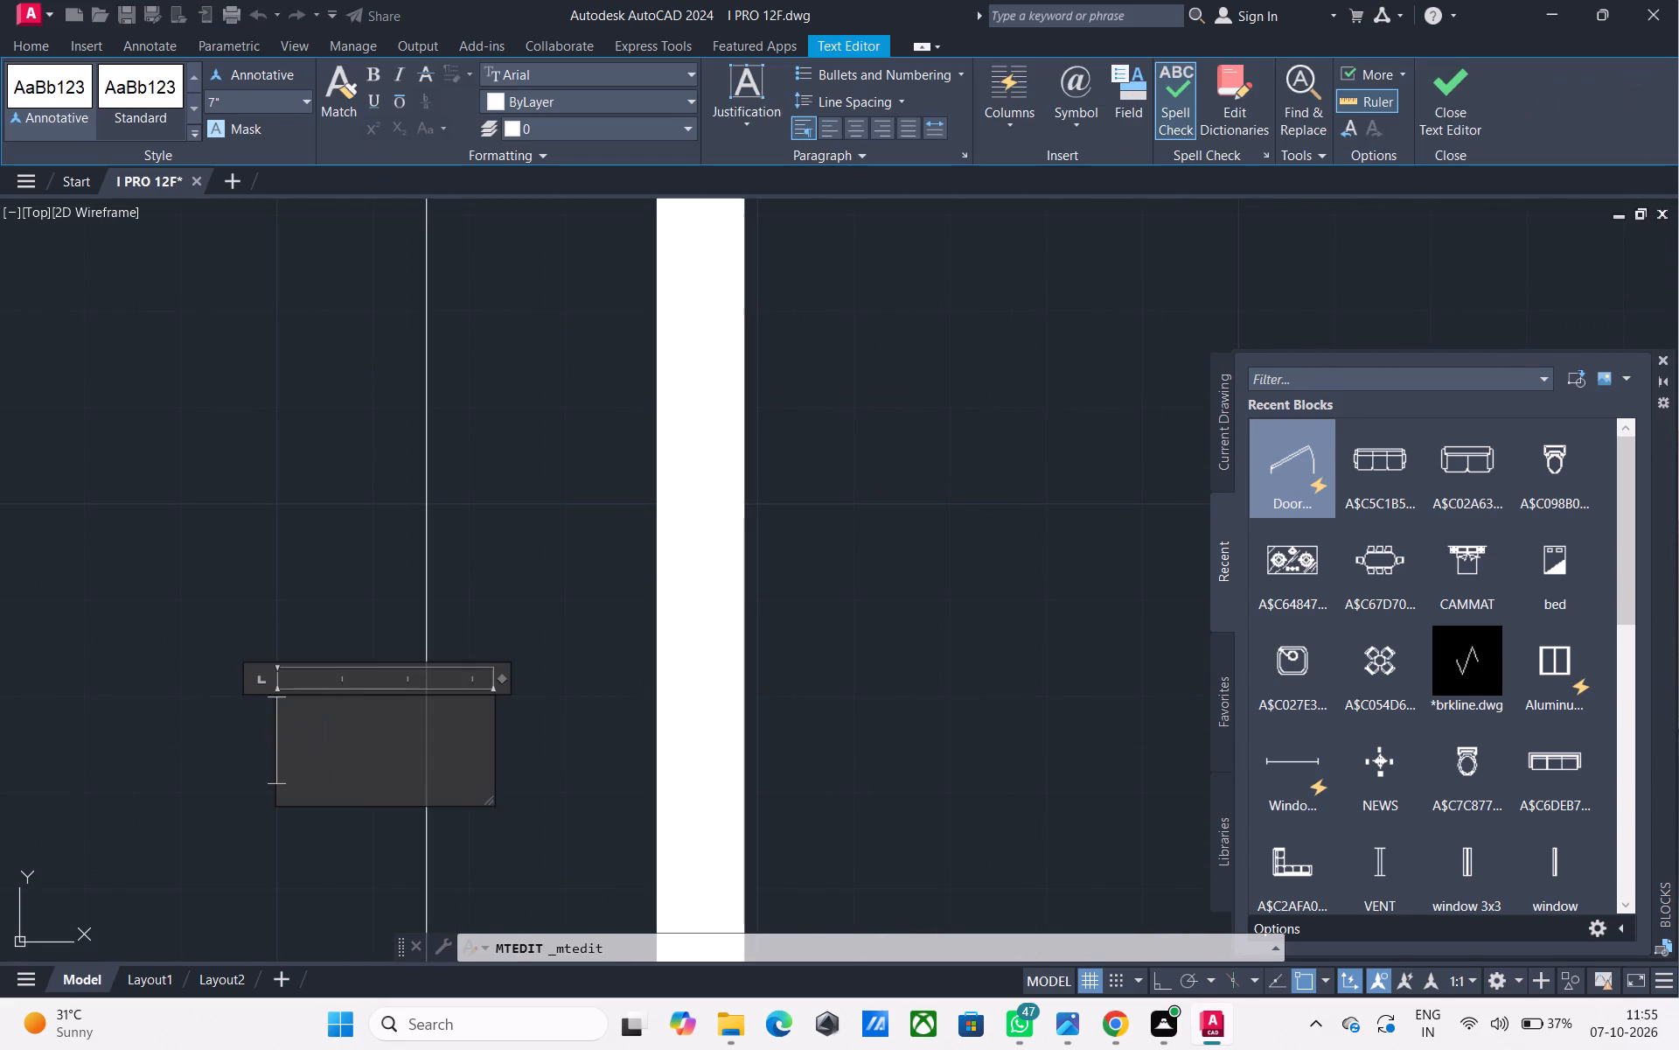
text(16-0")
click(296, 622)
Change the D label on the inner bottom dimension line below the left column of the plan to 5'-0".
scroll(298, 619, down, 2)
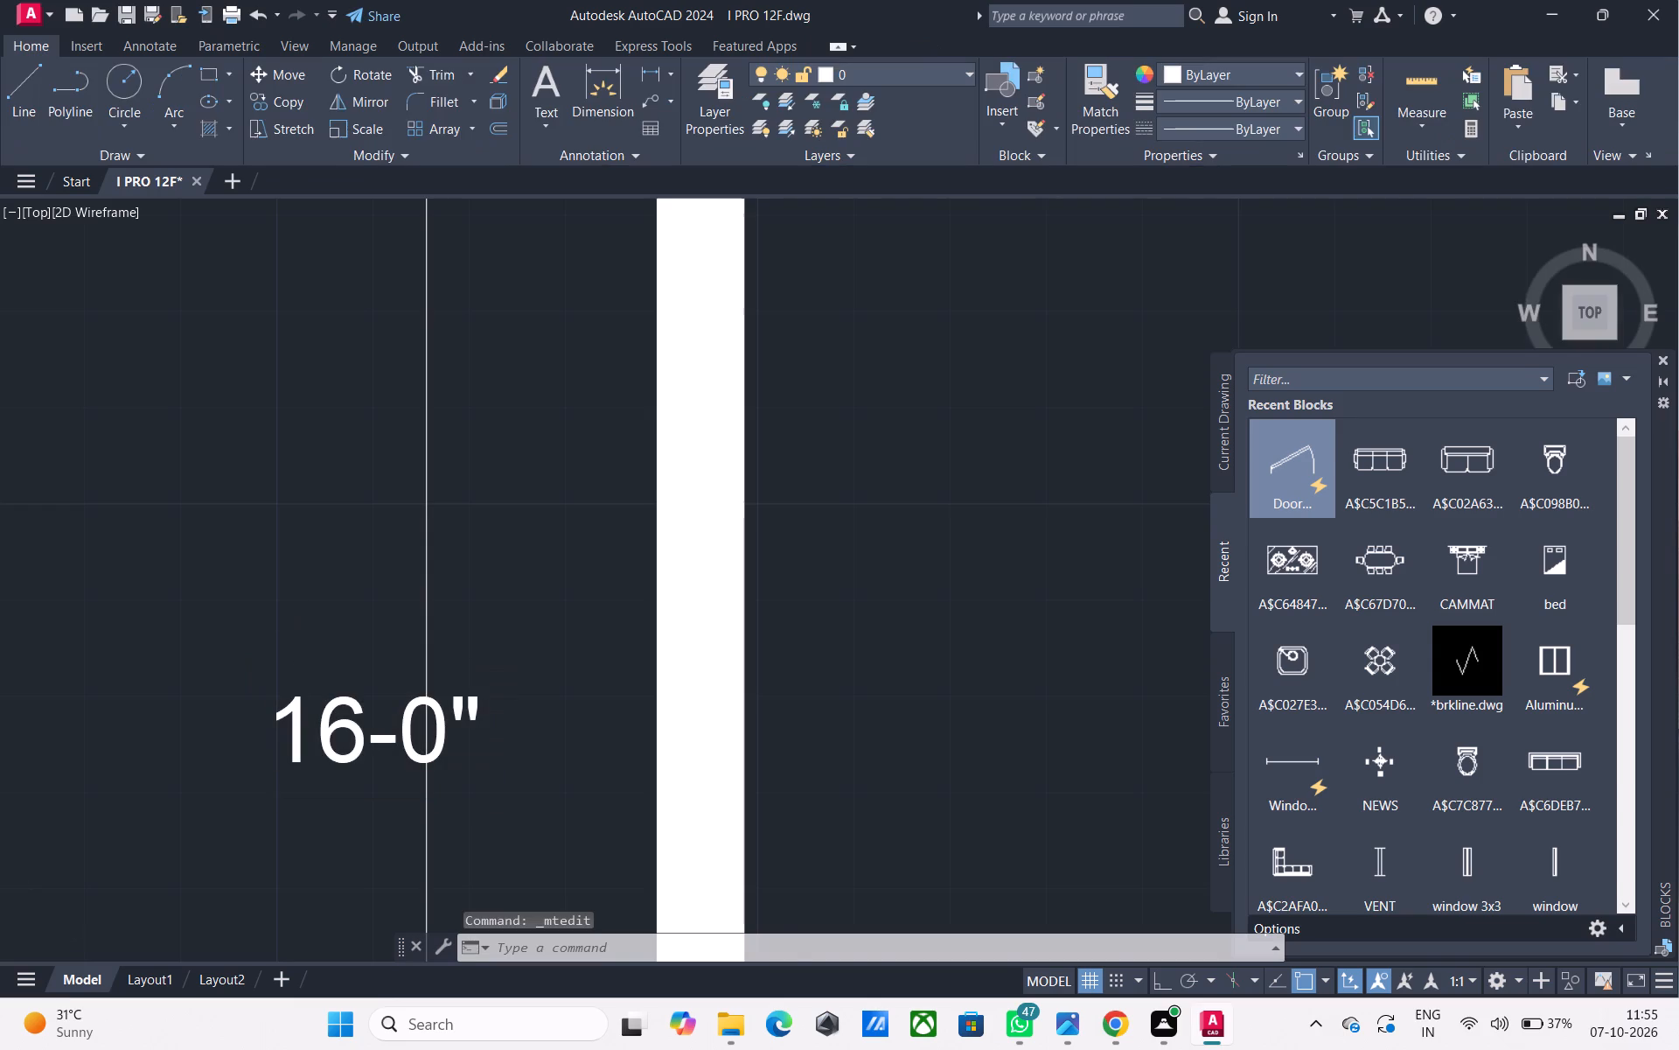
scroll(300, 630, down, 1)
middle_drag(300, 633, 291, 585)
middle_drag(464, 767, 377, 715)
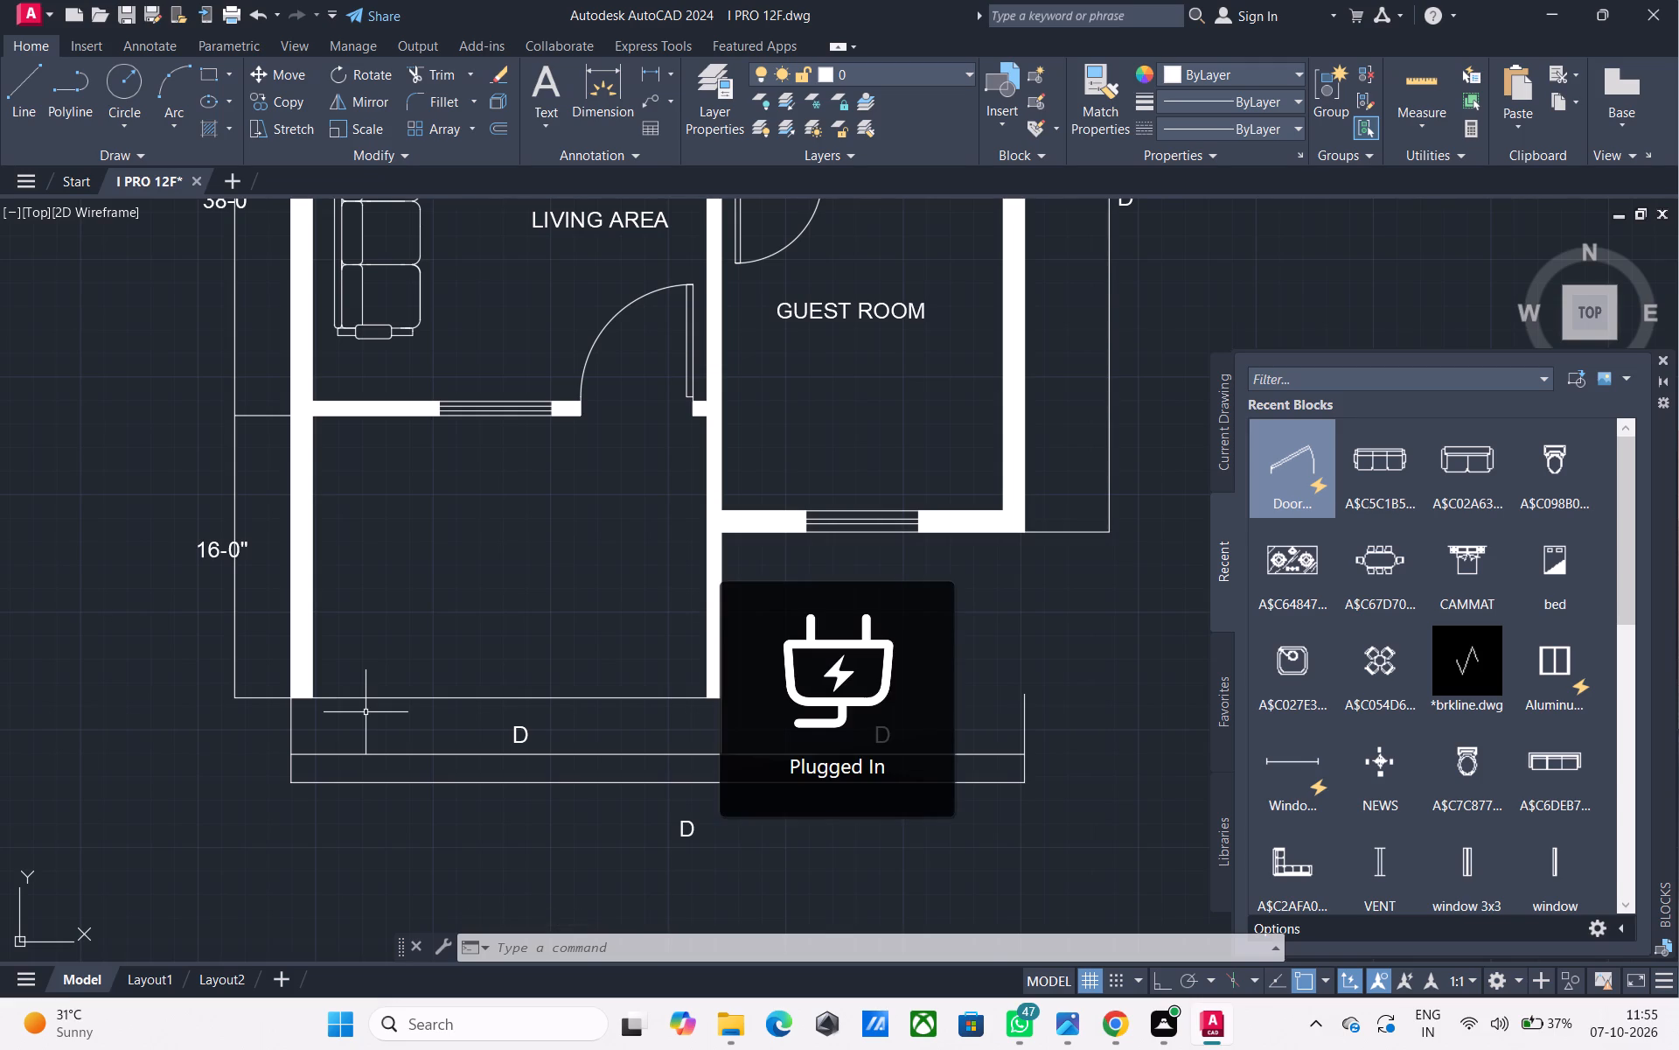
double_click(525, 735)
scroll(525, 735, up, 2)
click(525, 735)
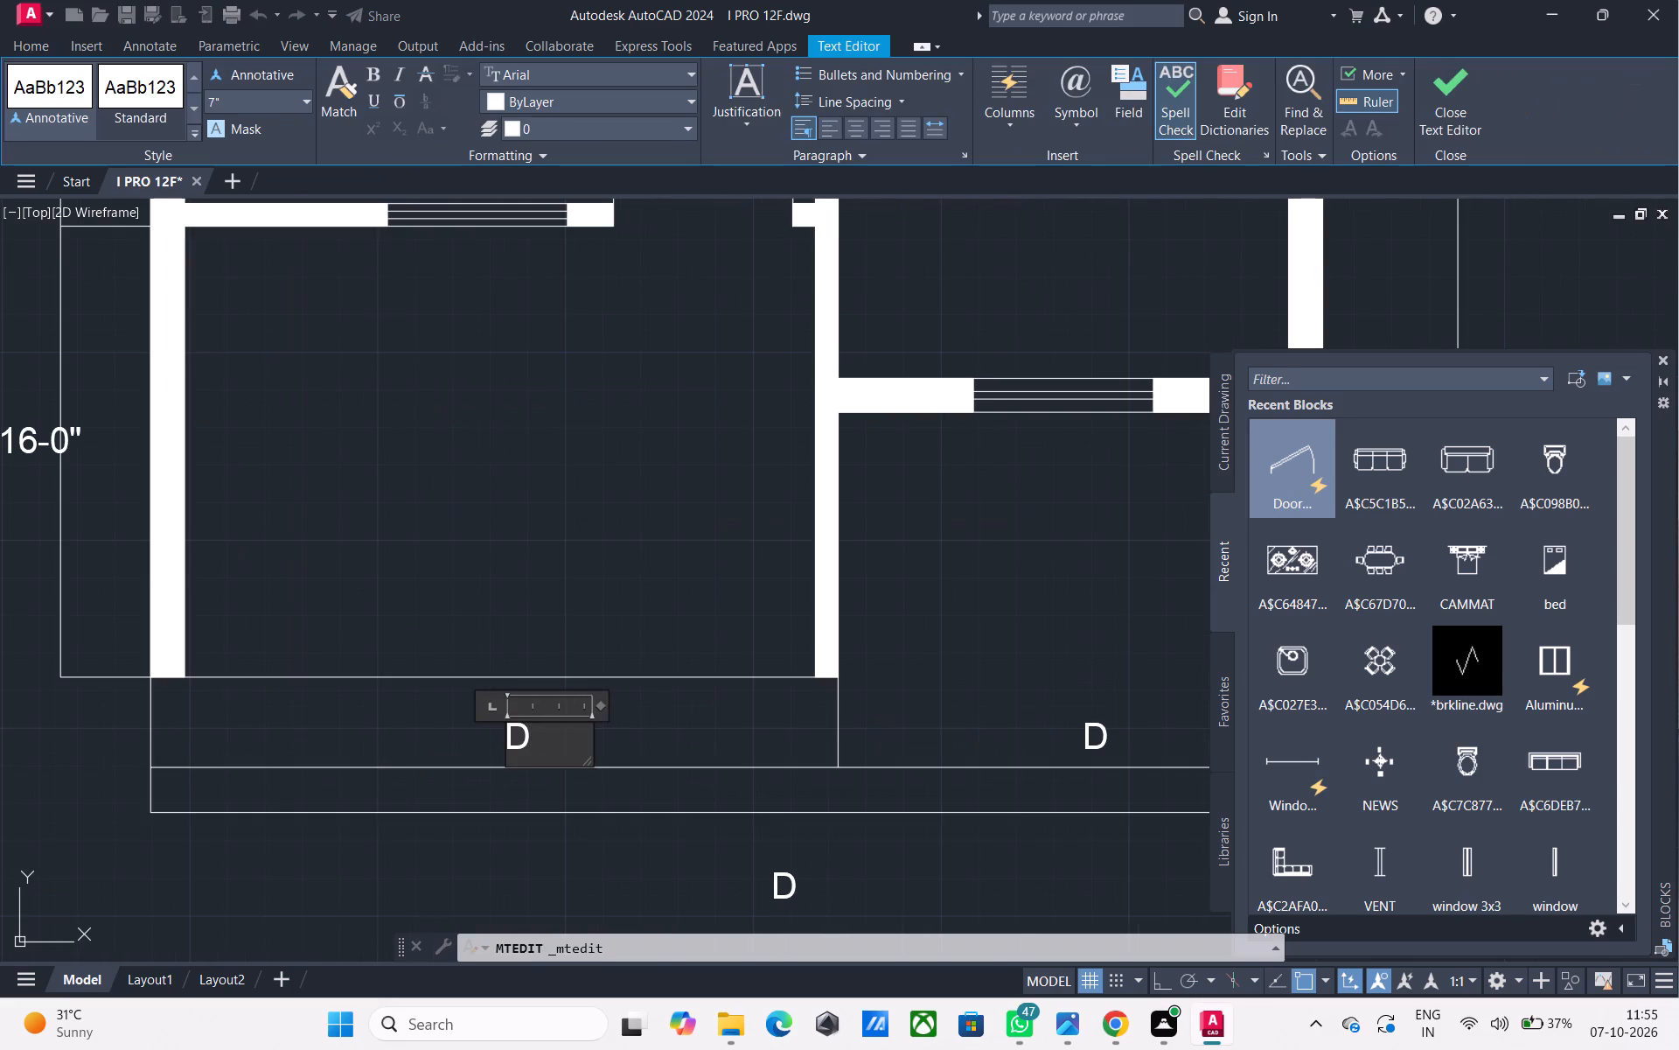
key(BackSpace)
text(5')
key(BackSpace)
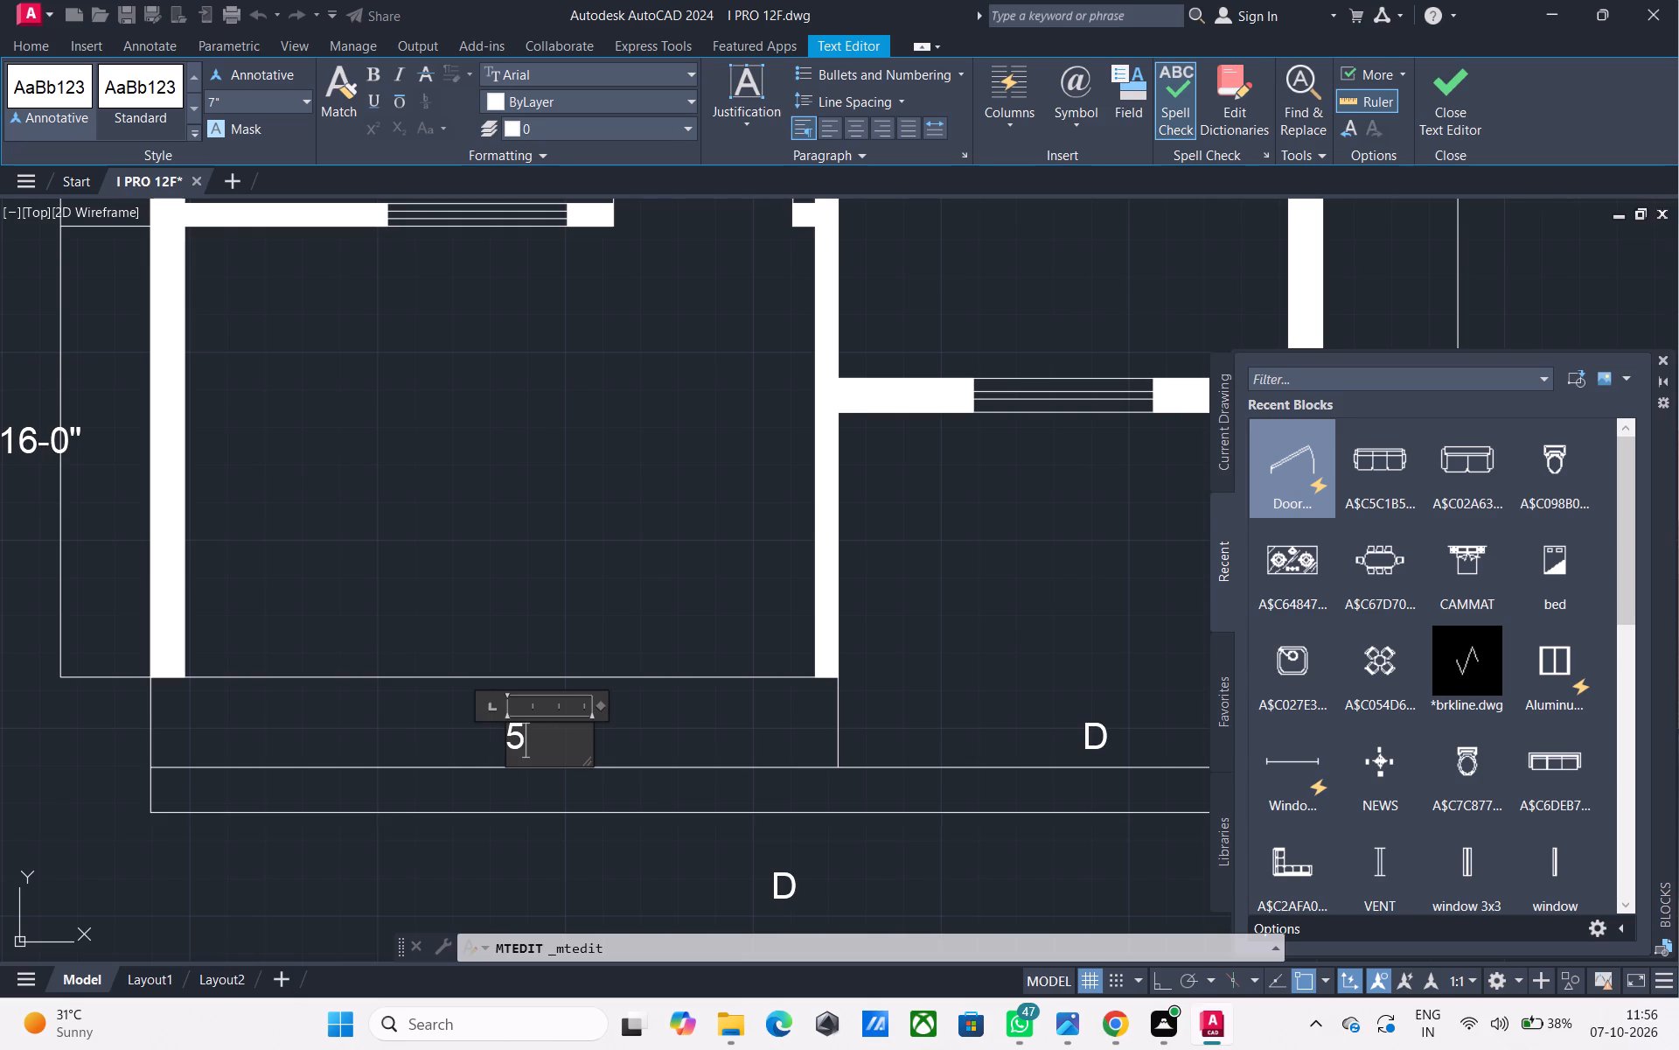
key(apostrophe)
text(-0")
click(450, 612)
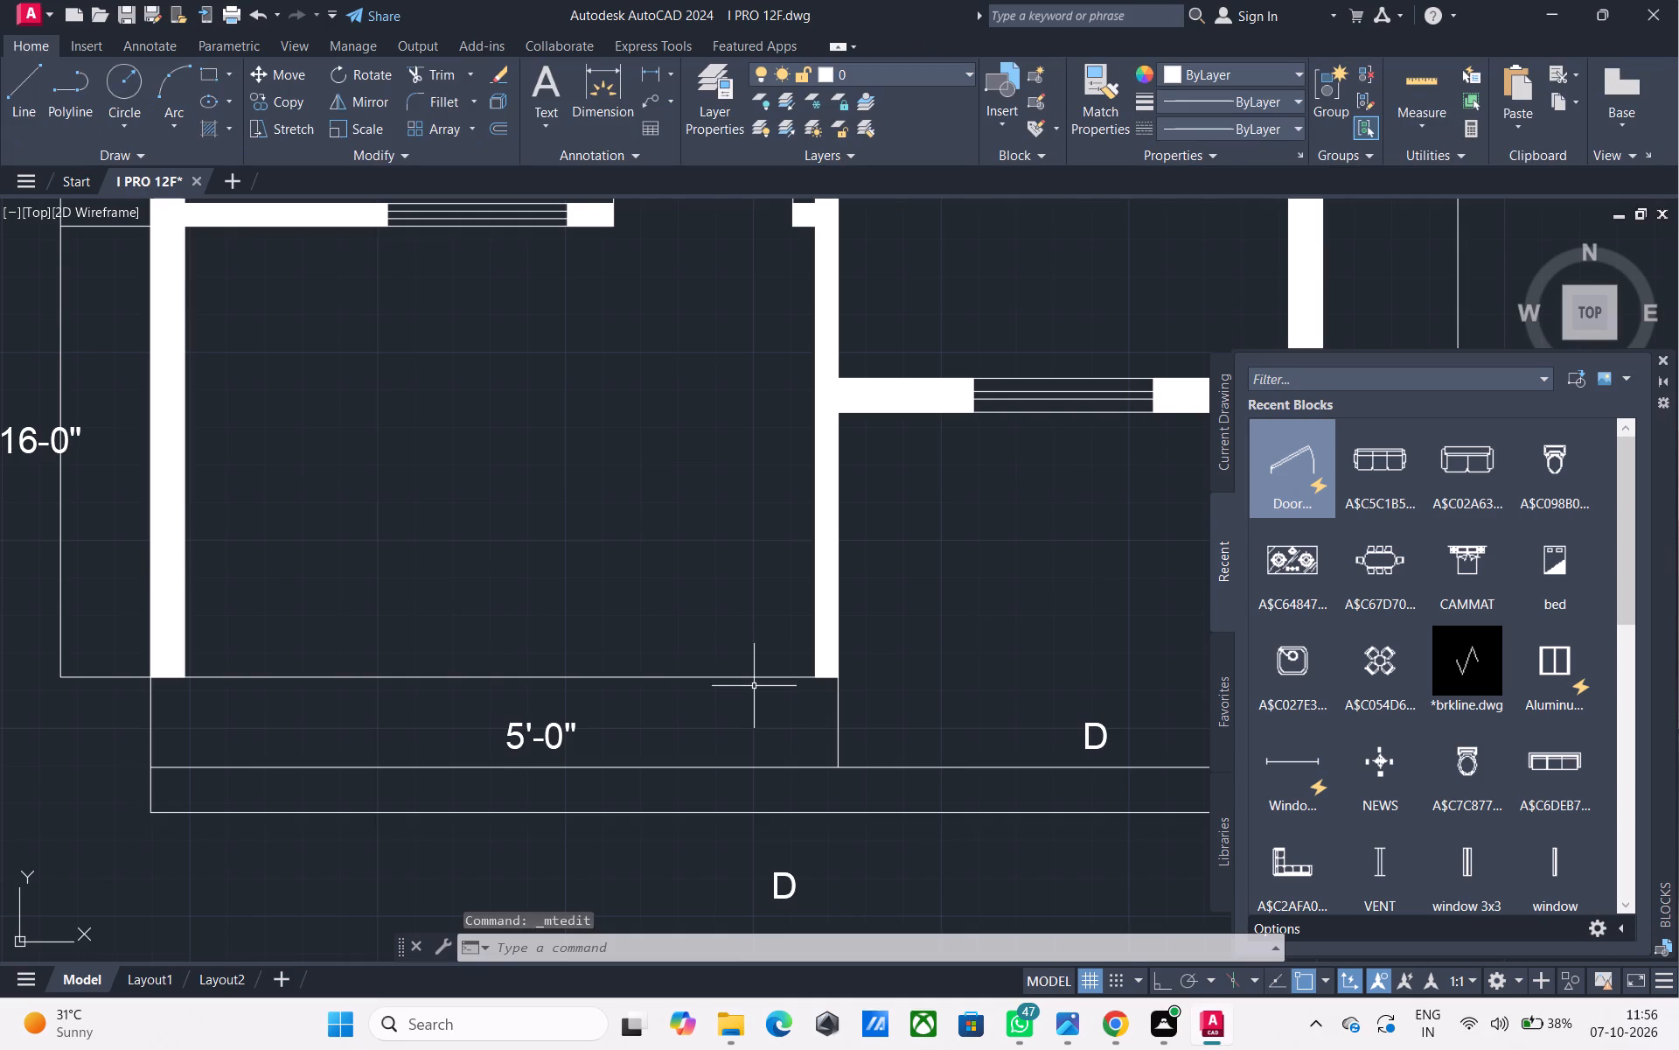
Change the D label on the inner bottom dimension line below the guest room to 3'-0".
middle_drag(756, 686, 706, 672)
middle_drag(752, 739, 707, 708)
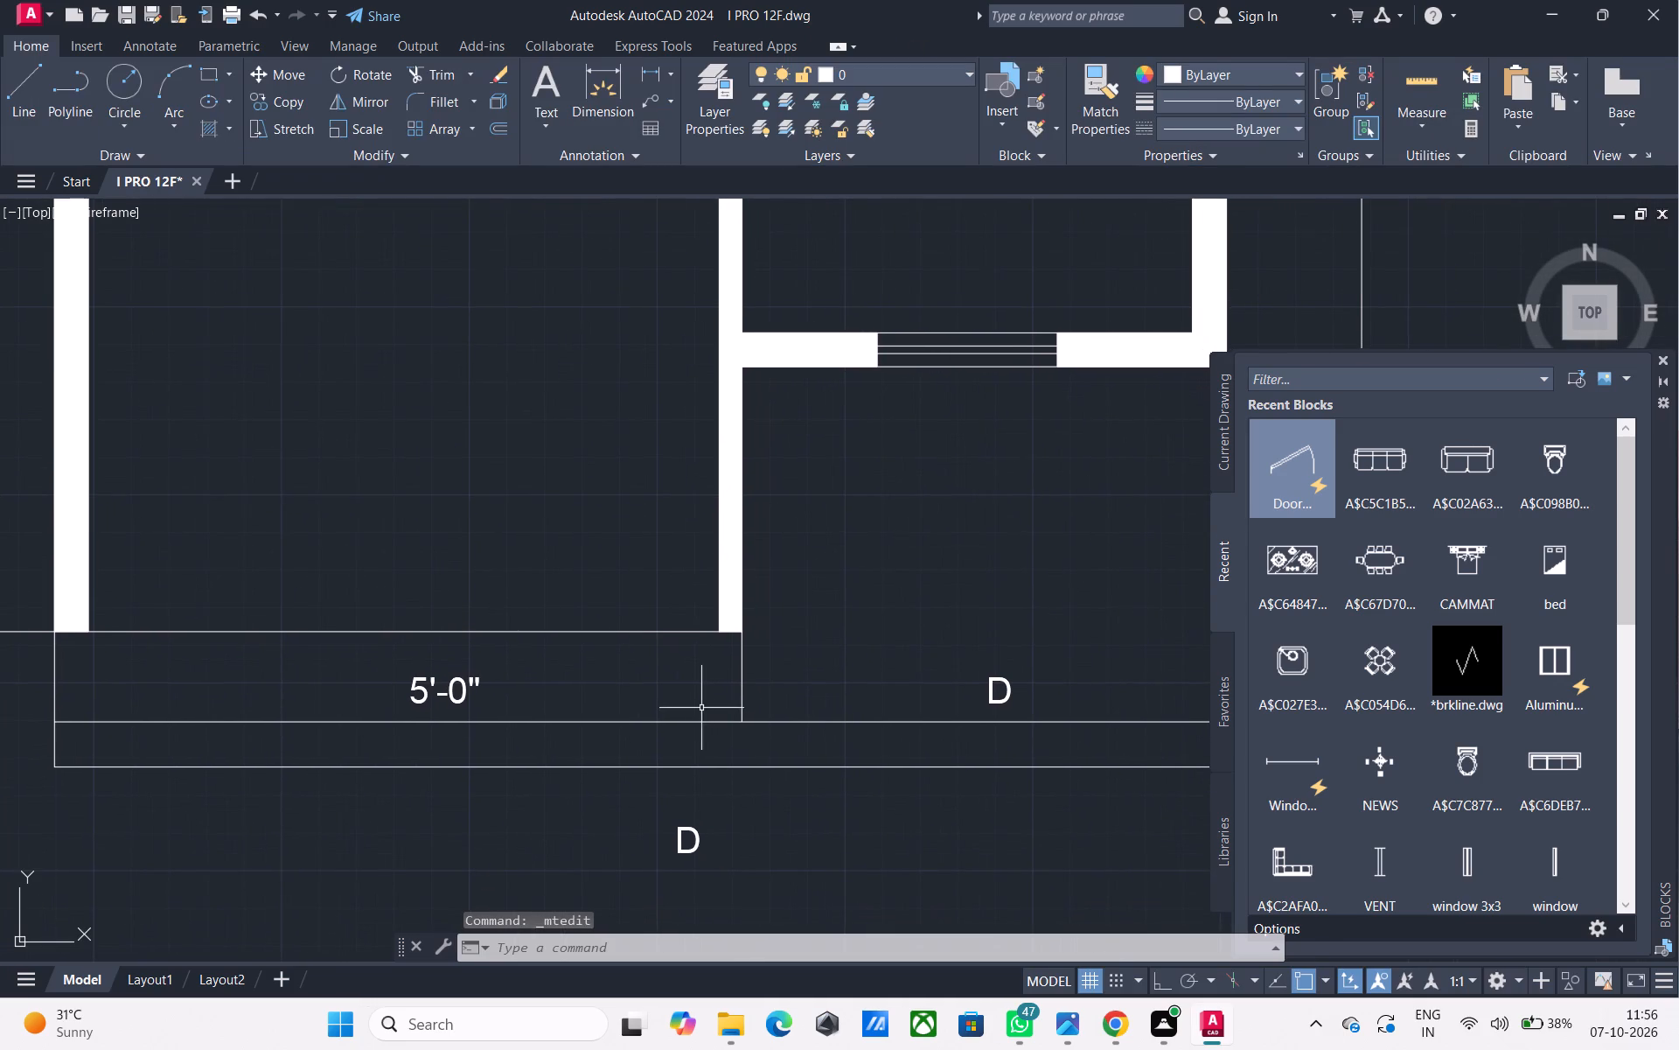
middle_drag(805, 776, 623, 816)
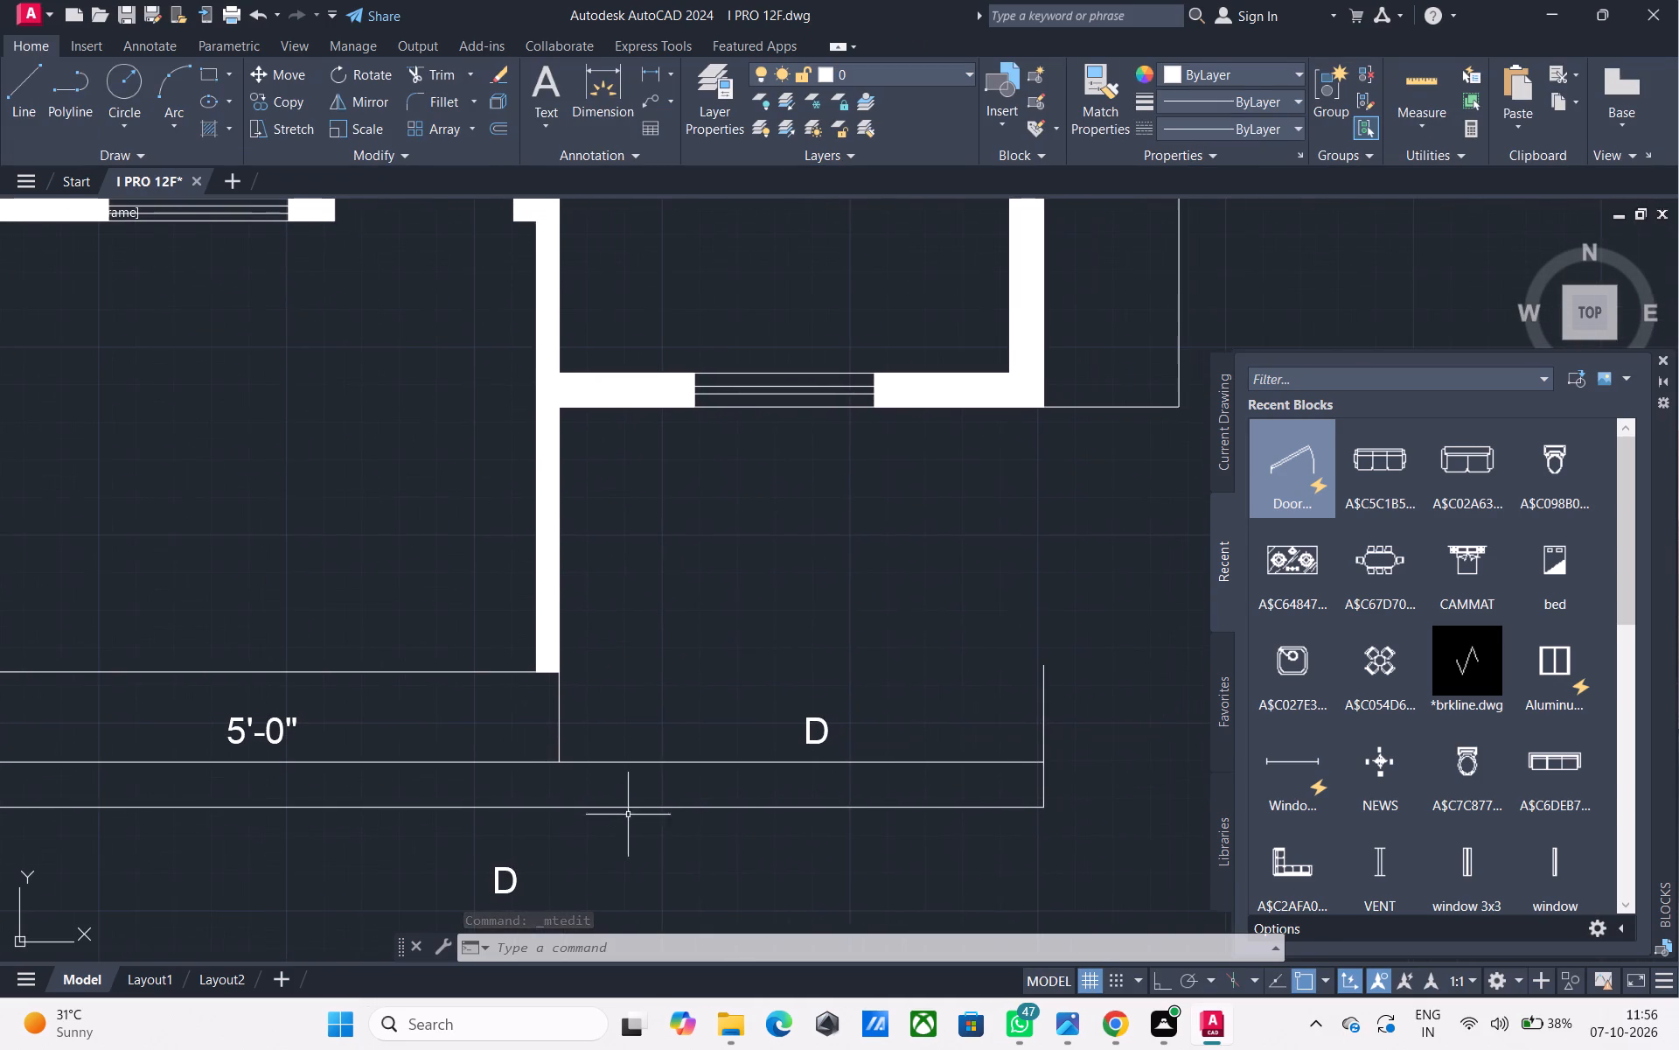
double_click(811, 744)
click(818, 740)
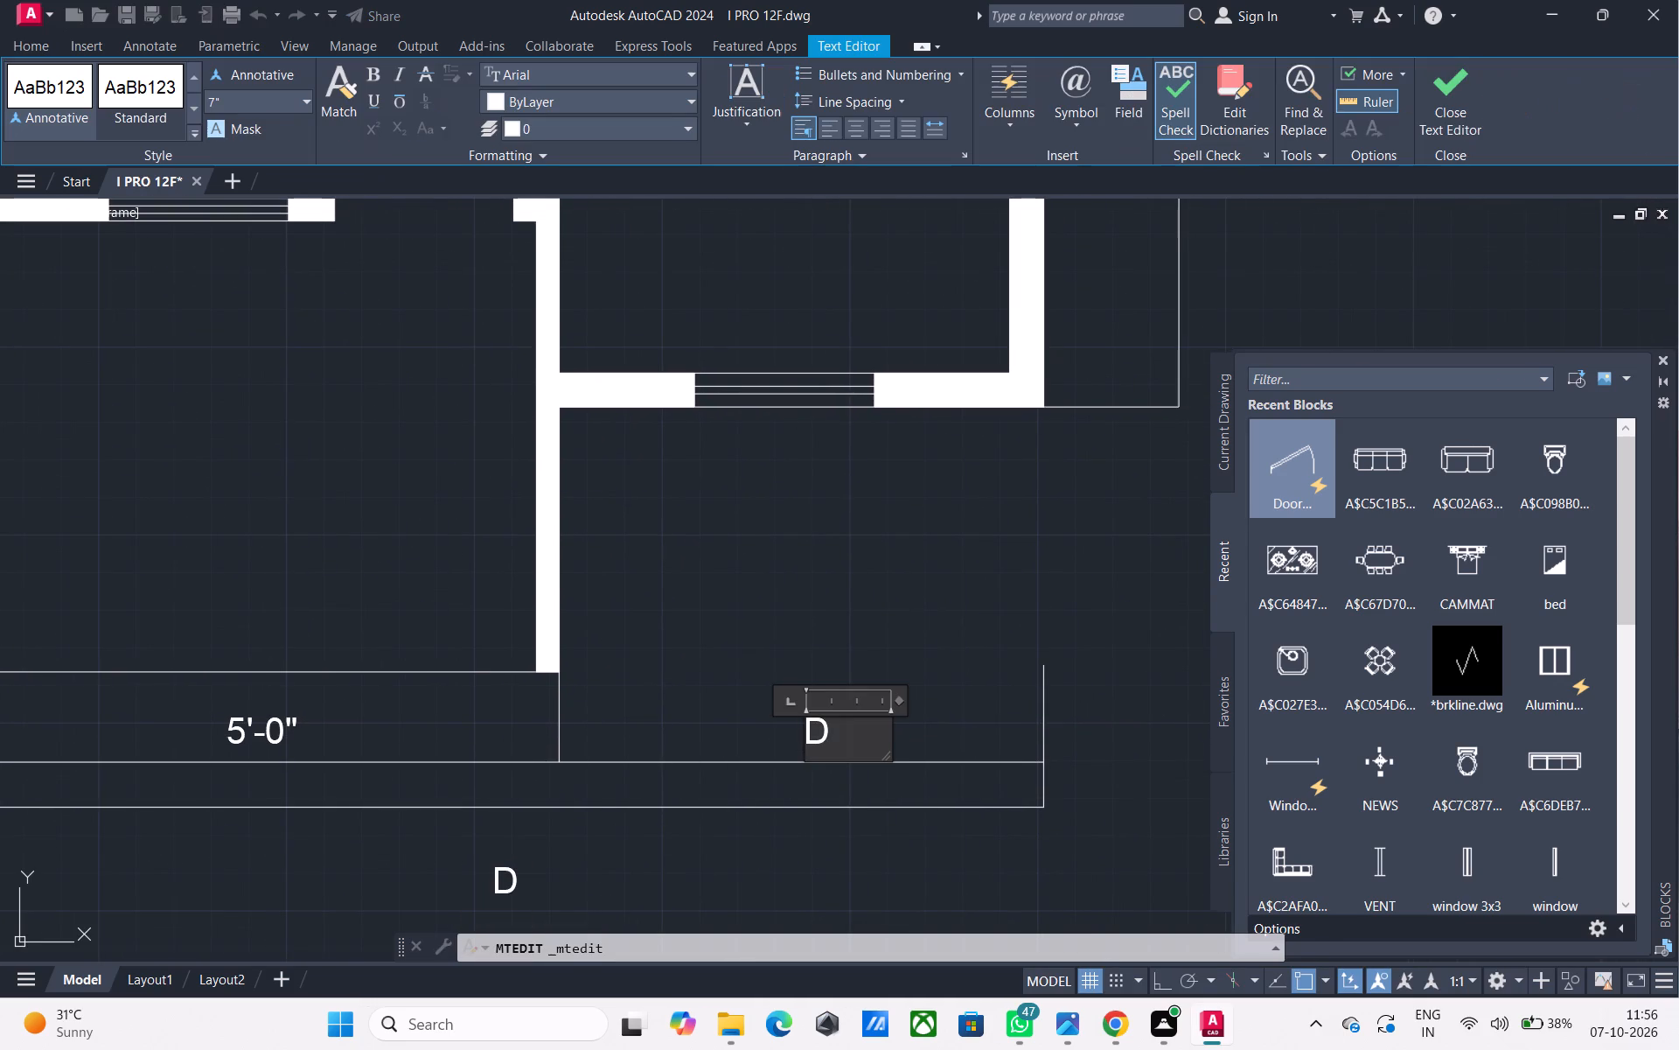
key(BackSpace)
key(3)
key(apostrophe)
text(-0")
click(805, 644)
Change the centred D label below the outer bottom dimension line to 10'-0".
scroll(809, 769, down, 2)
middle_drag(774, 816, 670, 710)
scroll(523, 742, up, 3)
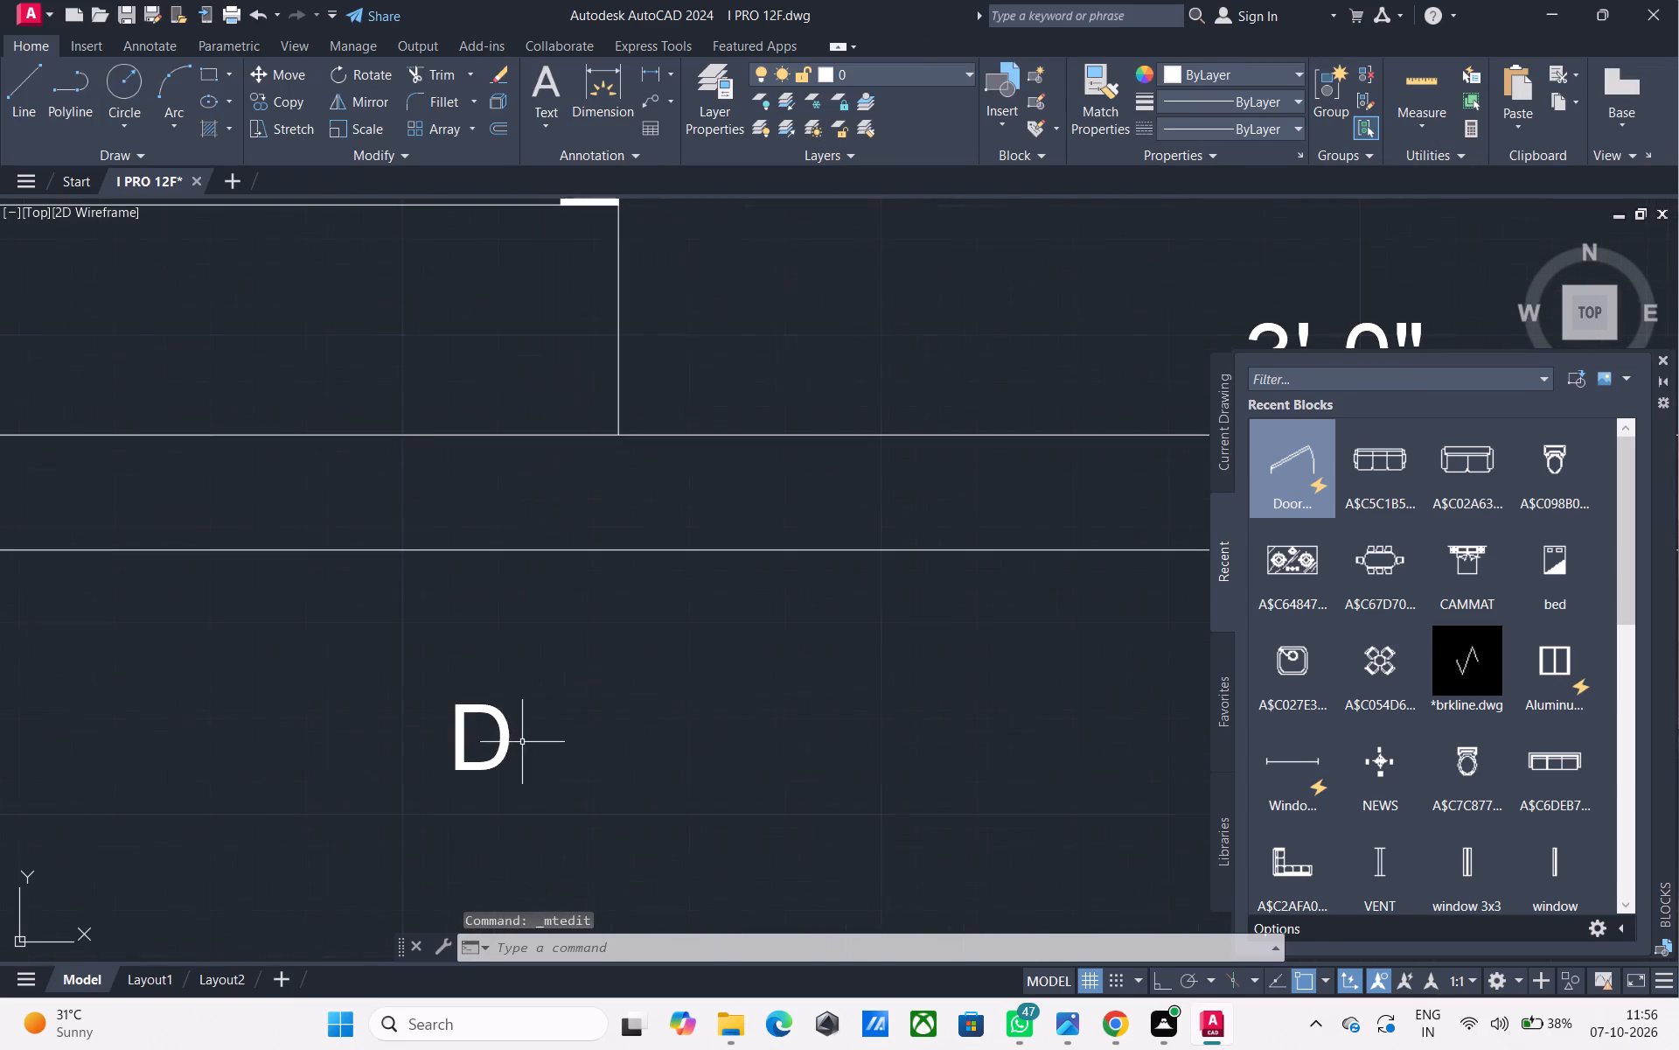
double_click(505, 745)
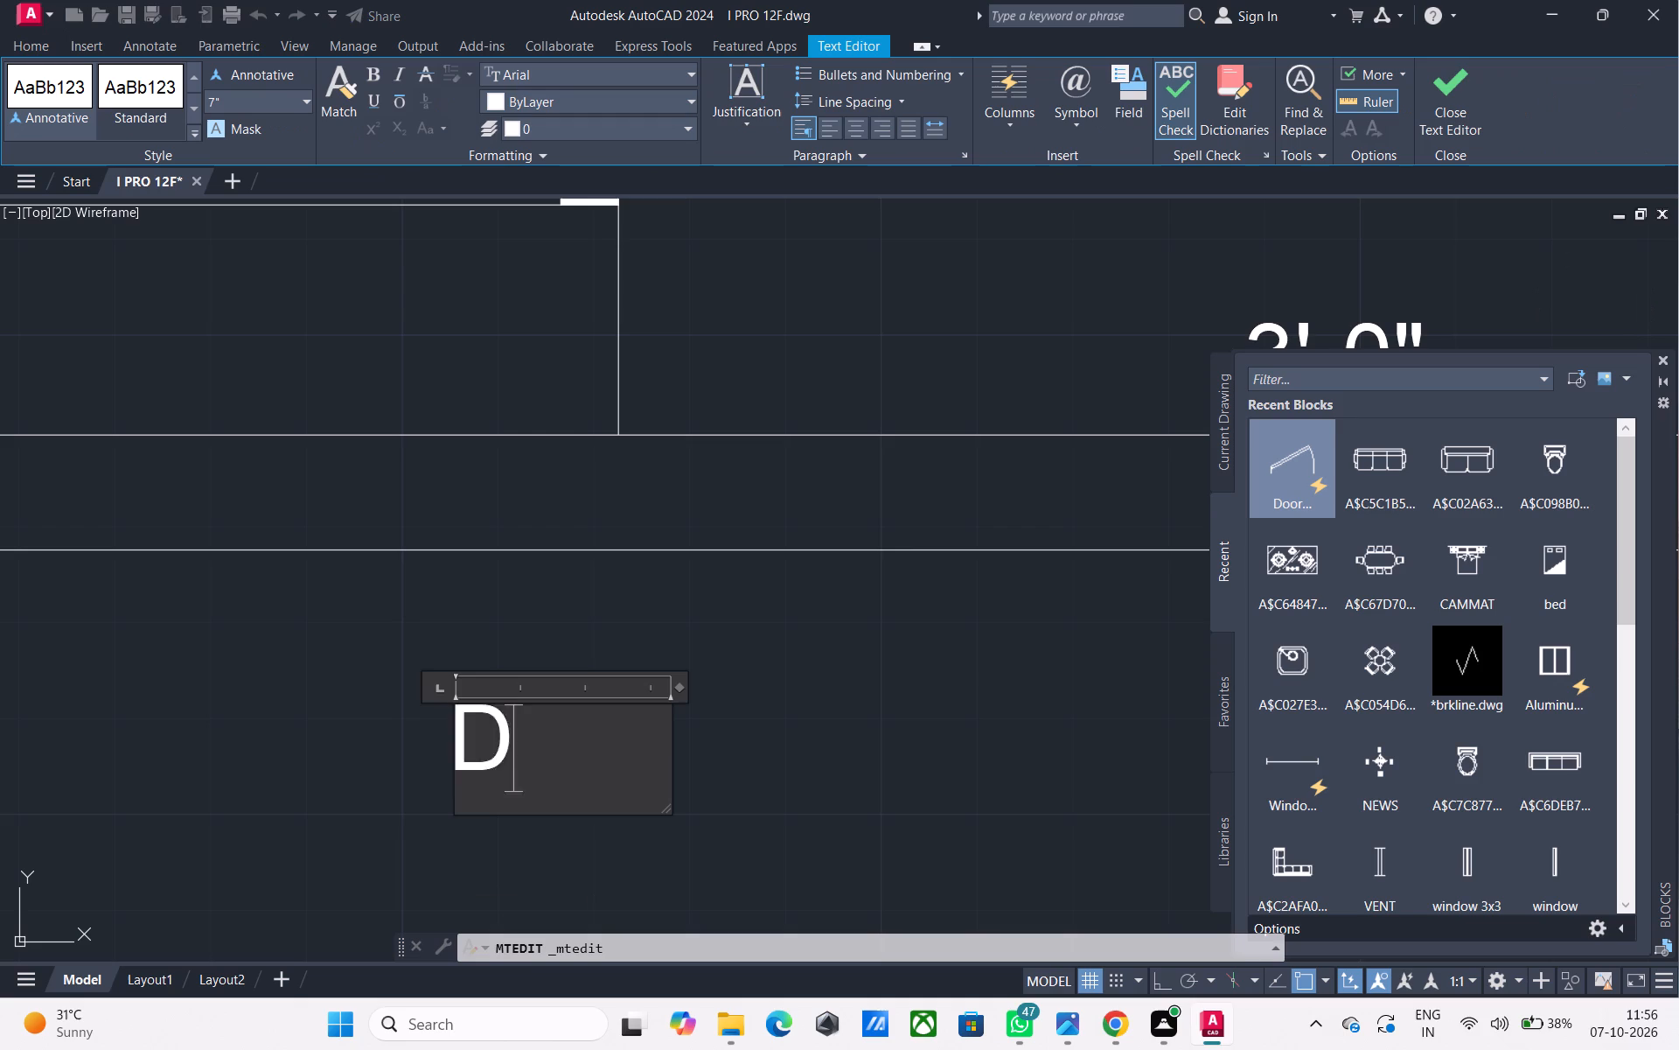
key(BackSpace)
text(10-0")
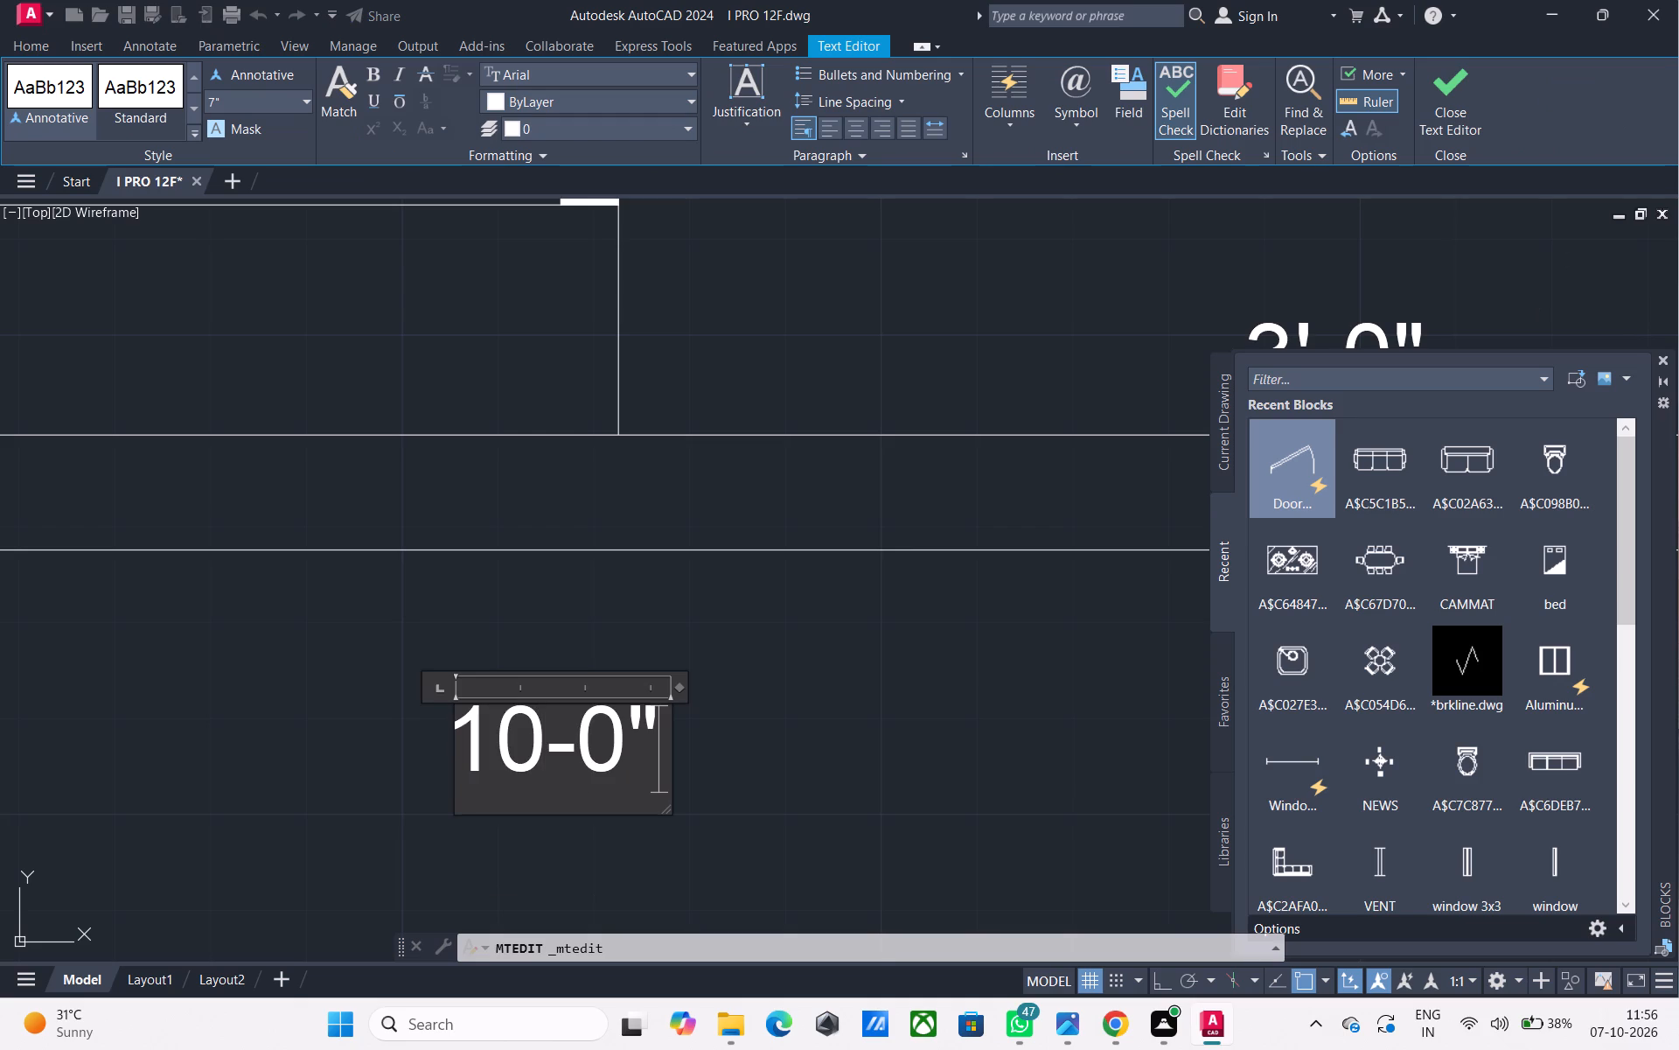
key(Left)
key(Left)
key(Left)
key(apostrophe)
click(539, 630)
scroll(526, 647, down, 2)
middle_drag(529, 652, 524, 706)
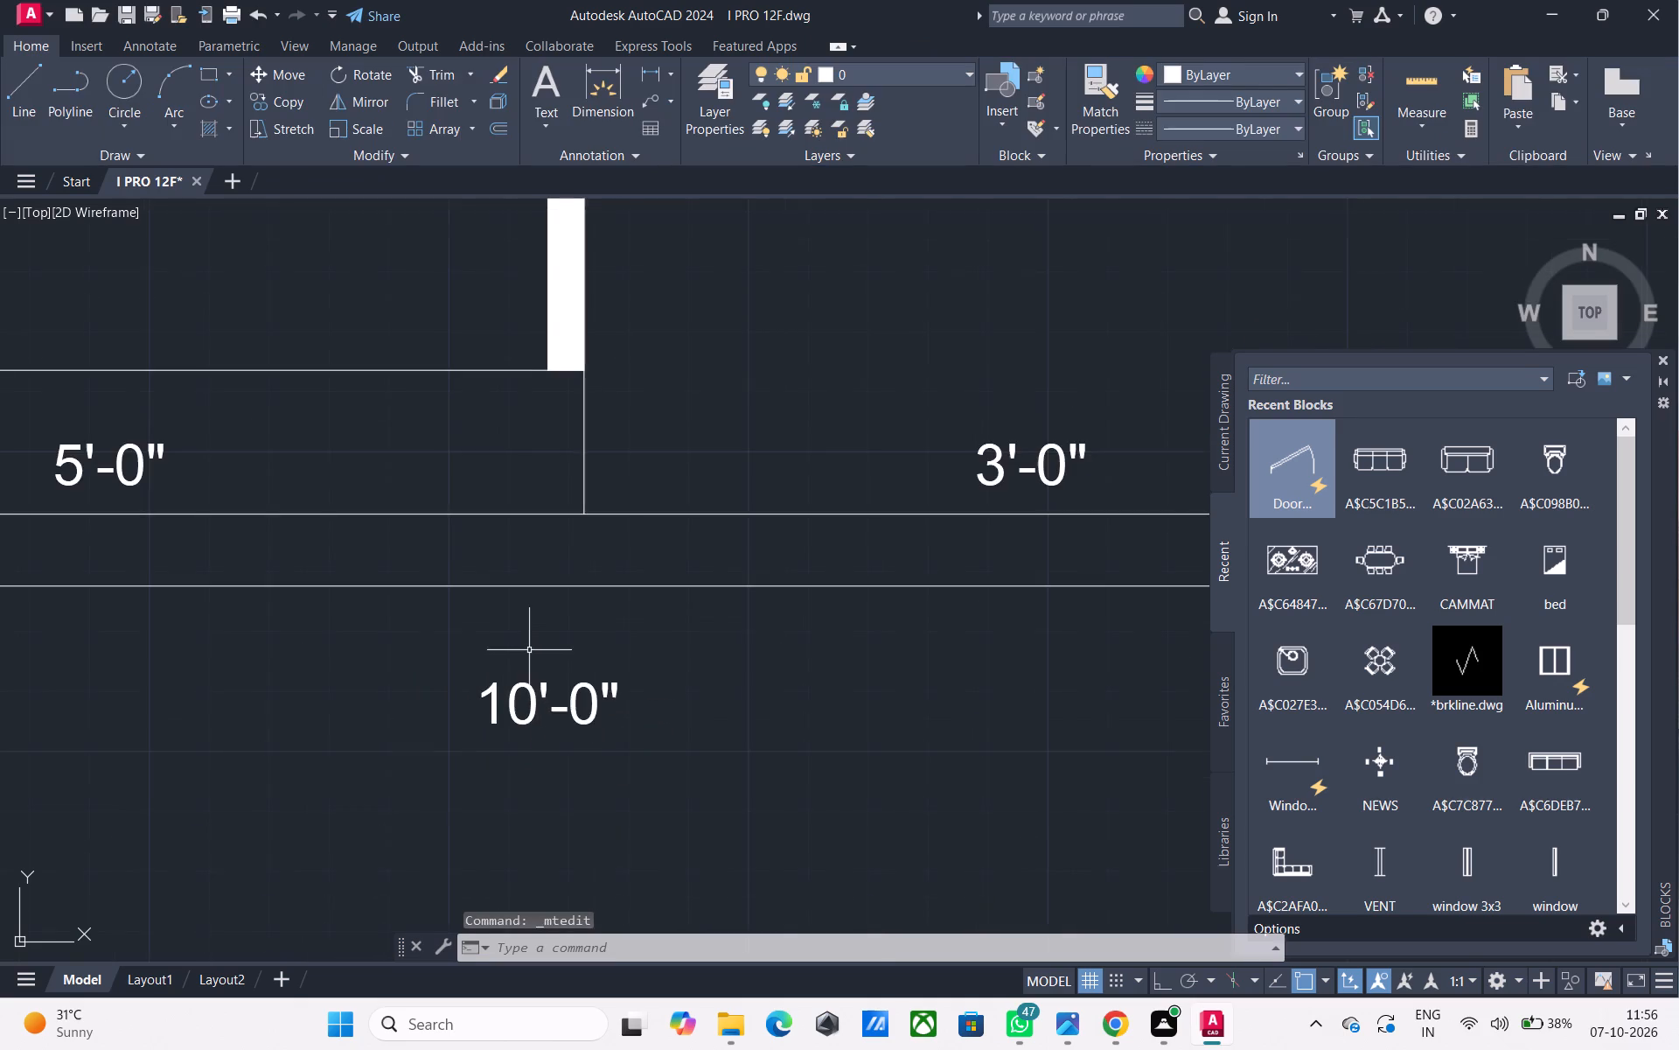
Save the drawing.
middle_drag(524, 706, 522, 783)
scroll(516, 702, down, 4)
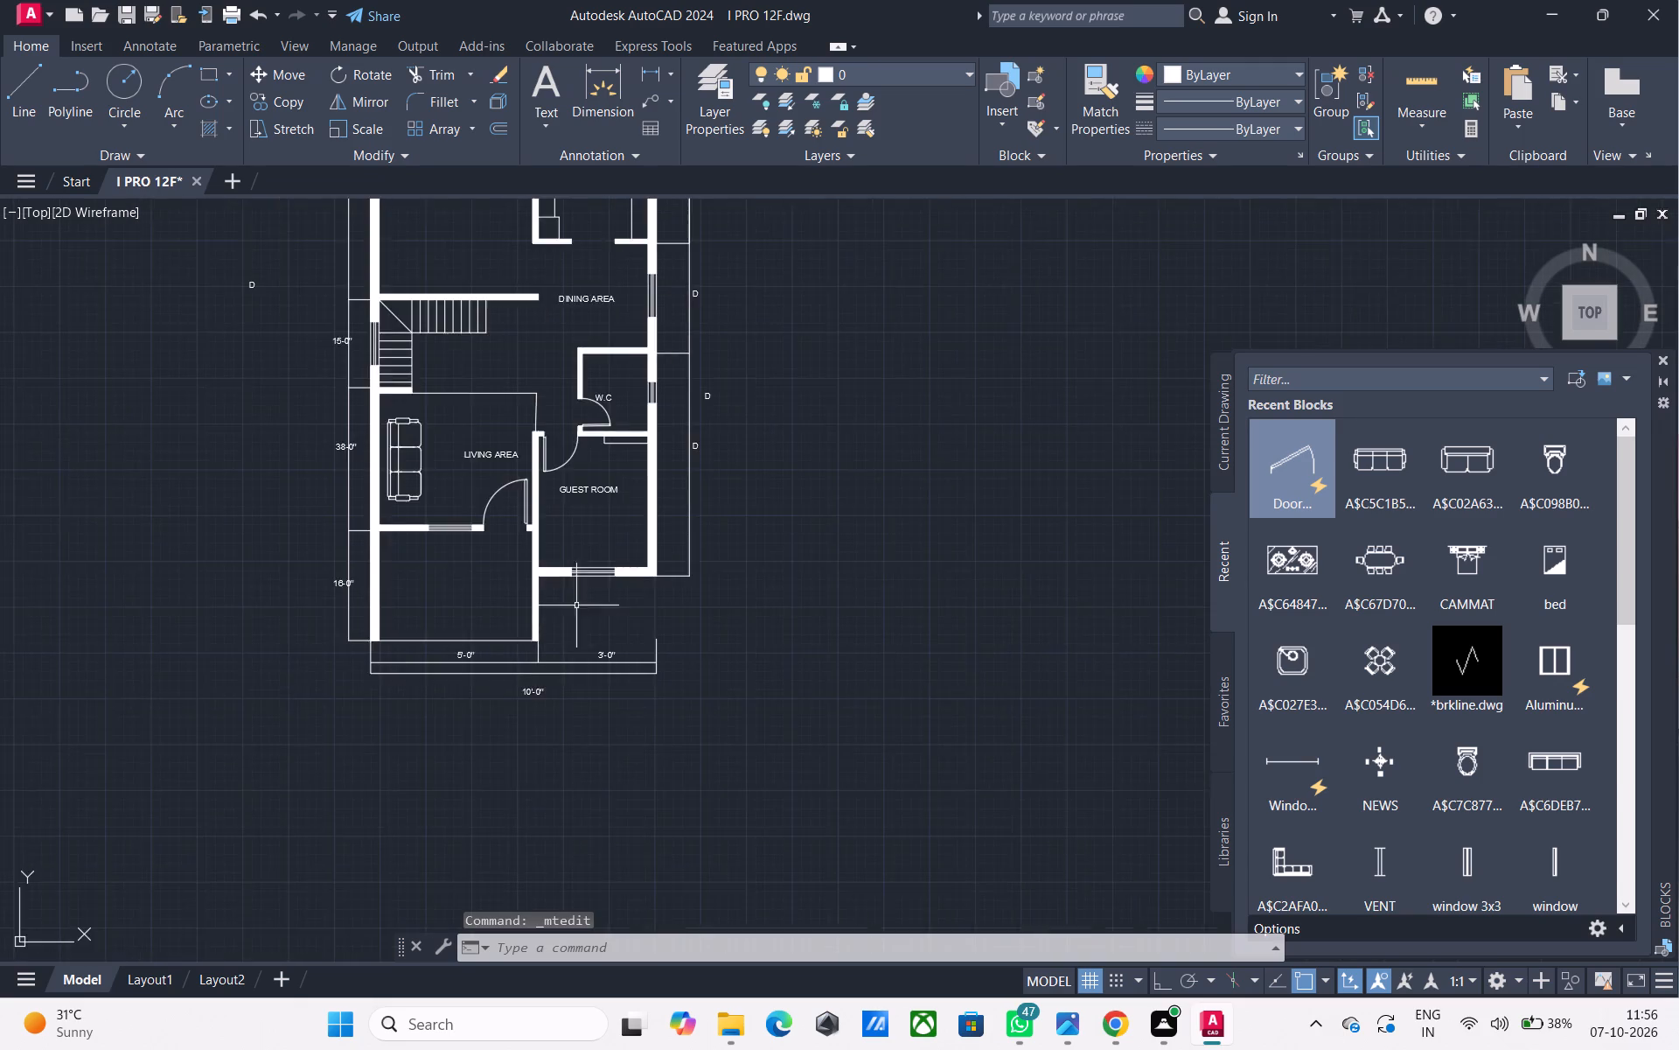
middle_drag(569, 628, 567, 756)
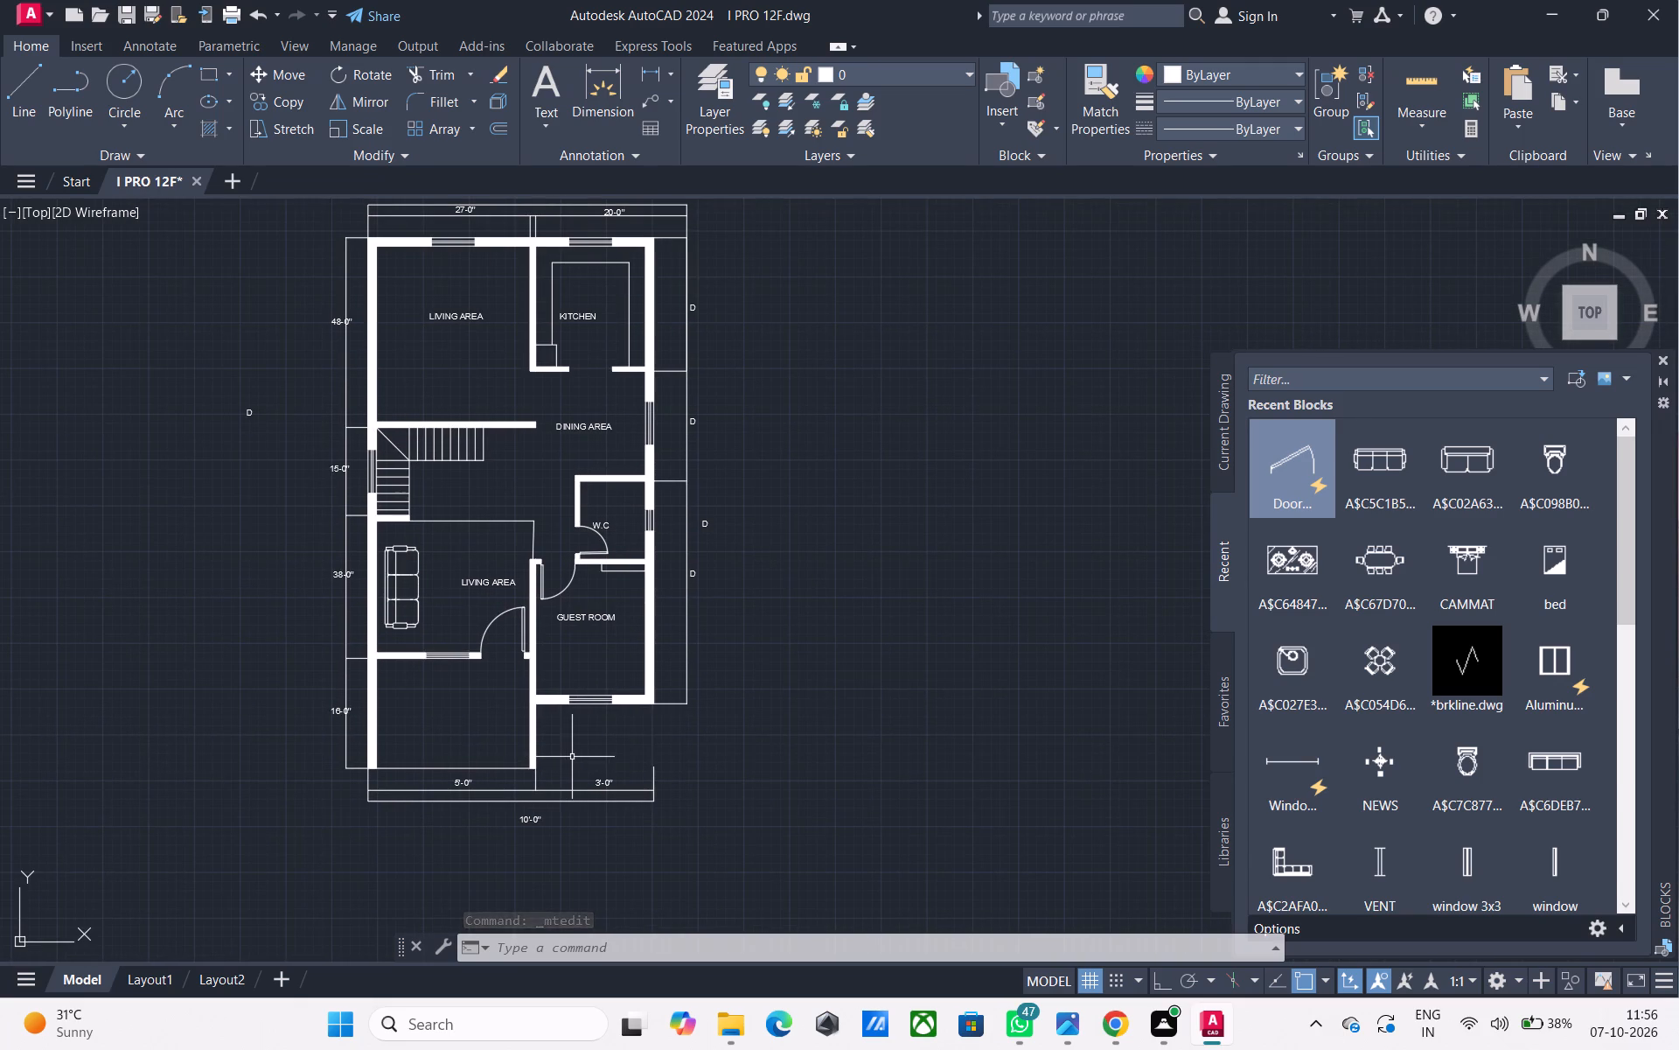
key(ctrl+s)
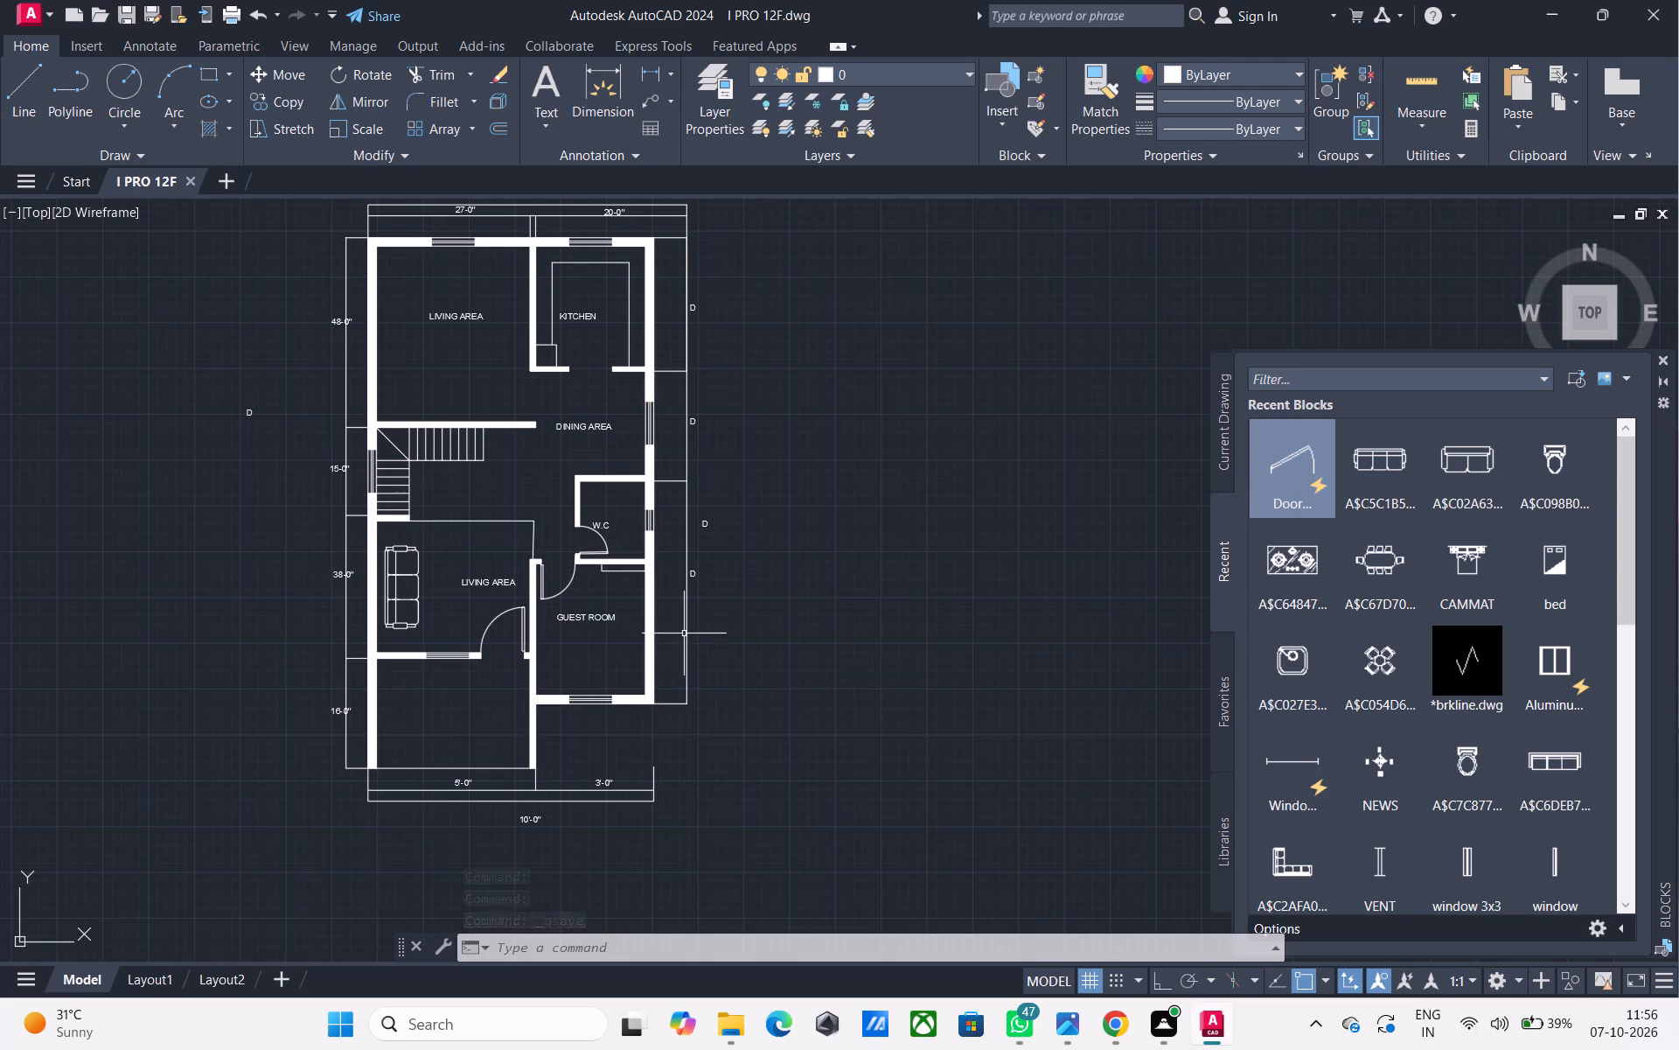
Change the D label on the right dimension line beside the guest room to 27-0".
middle_drag(681, 637, 646, 690)
scroll(656, 648, up, 3)
double_click(659, 581)
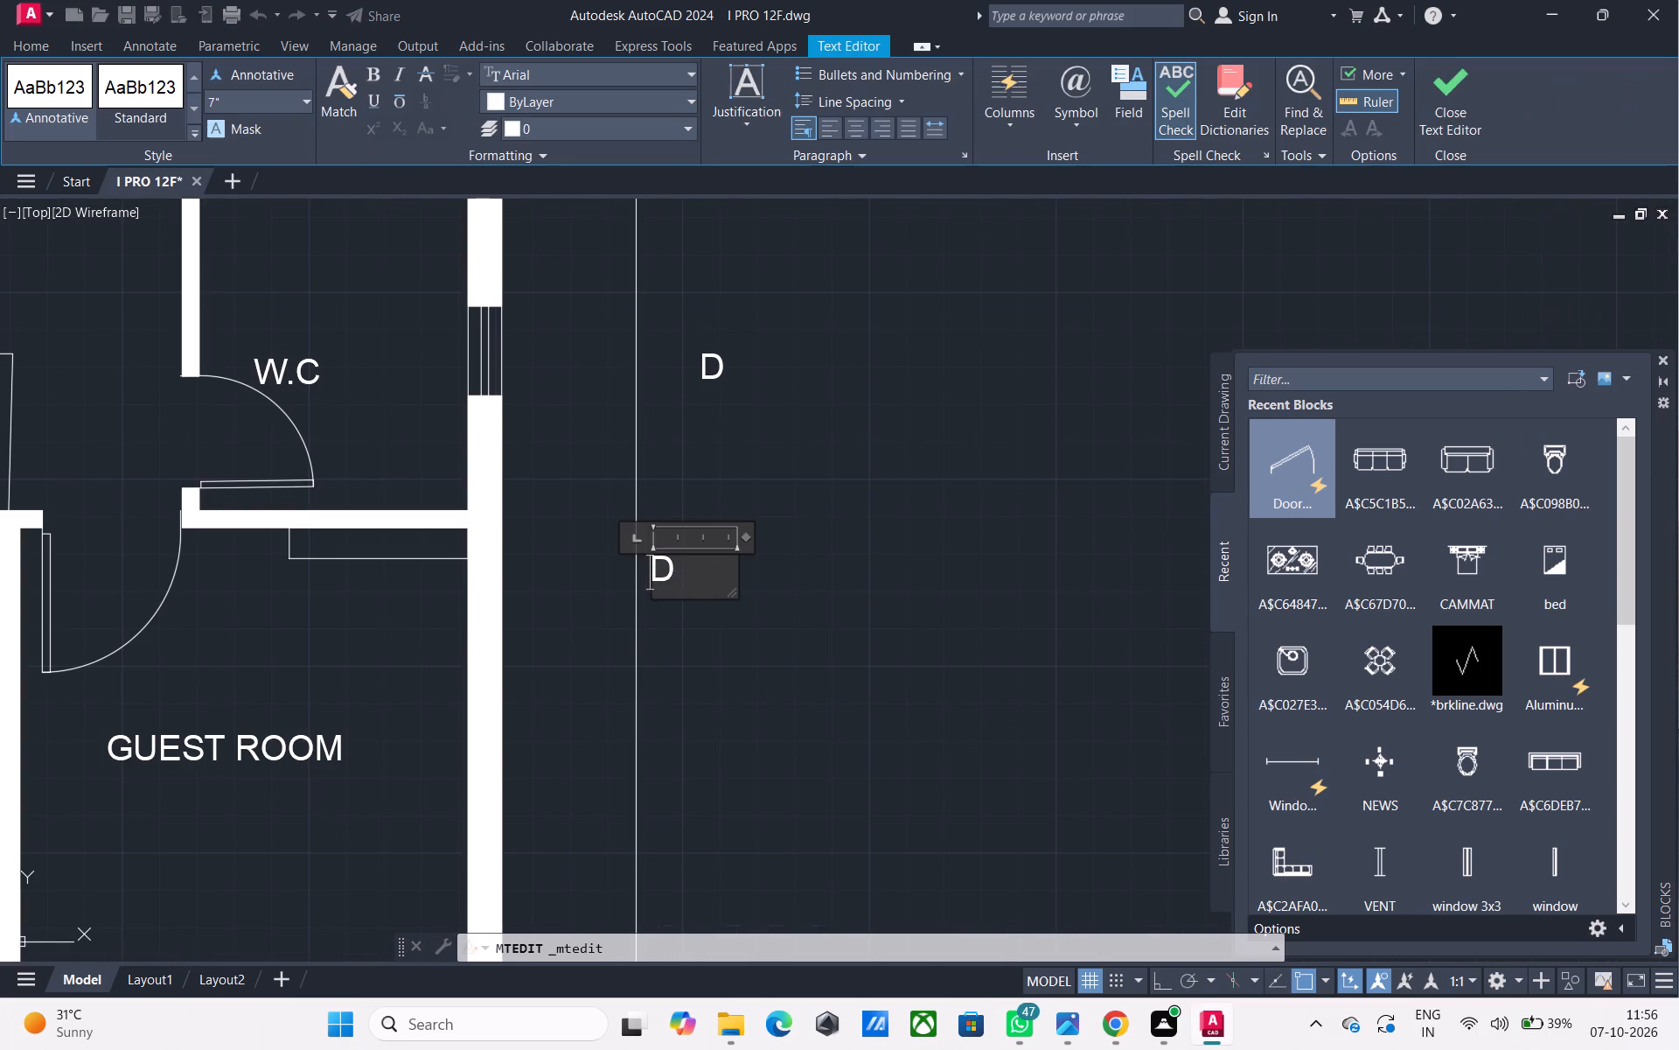
click(685, 563)
key(BackSpace)
key(BackSpace)
text(27)
text(-0)
key(shift+quotedbl)
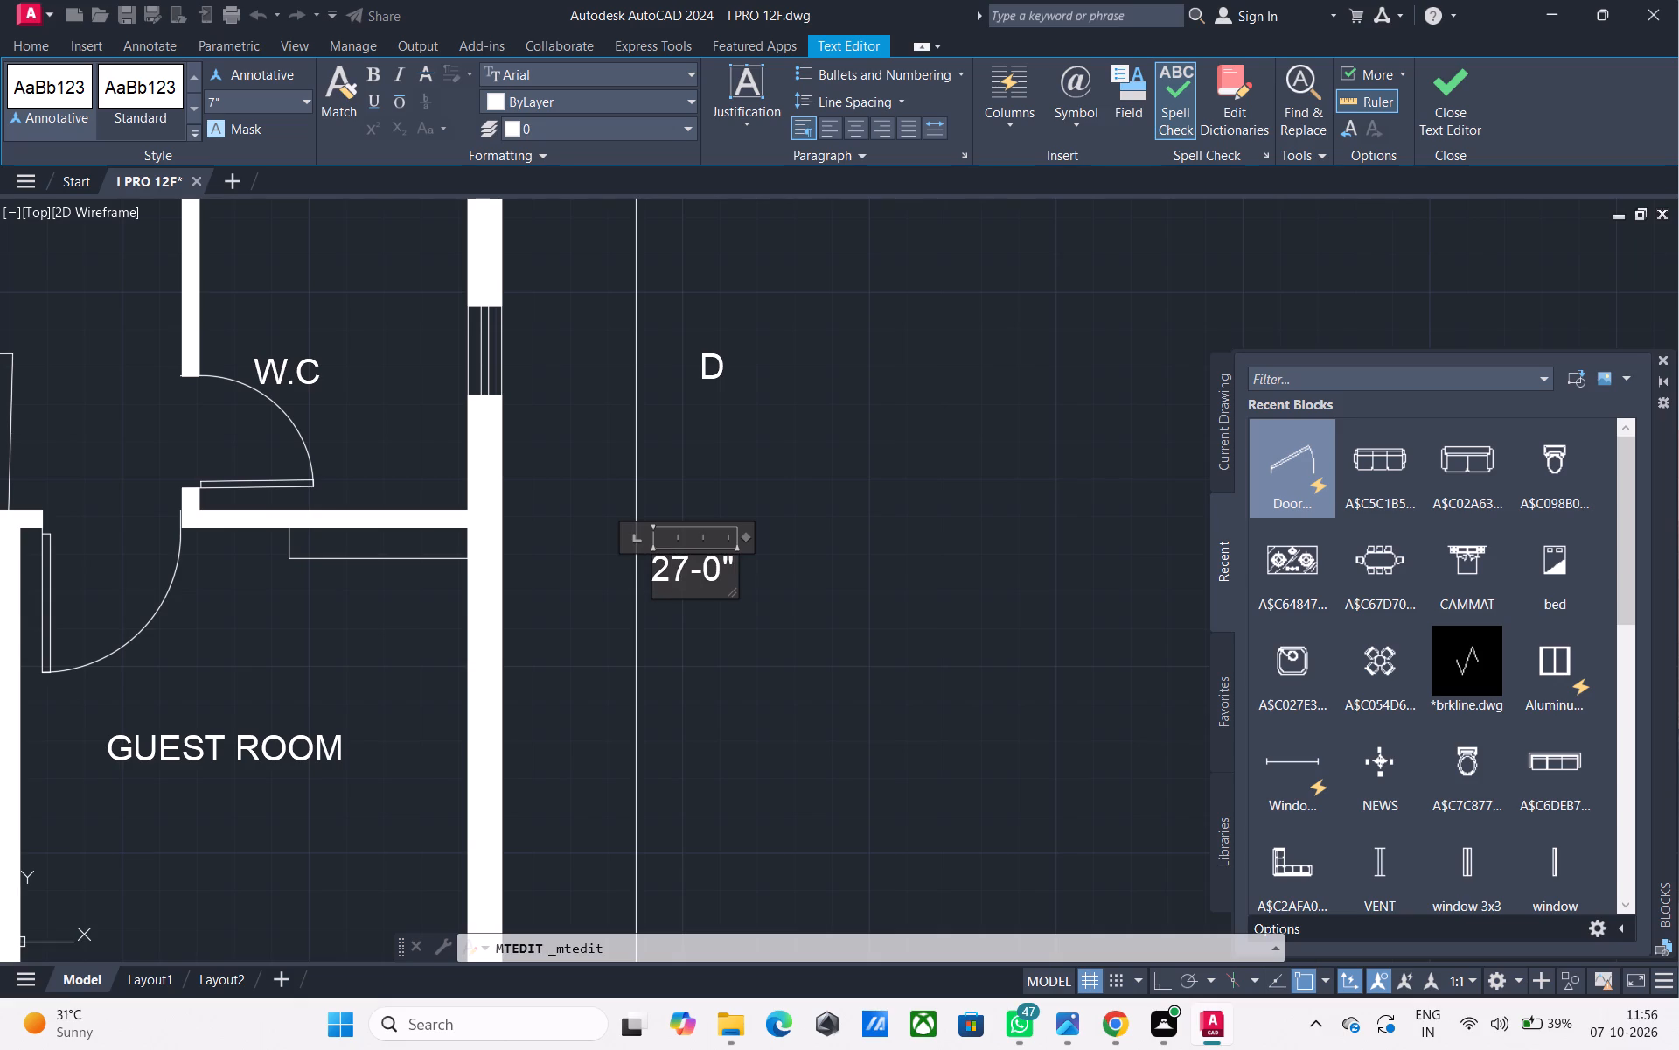
click(683, 493)
Change the D label on the right dimension line beside the dining area to 3-0".
middle_drag(701, 449, 673, 762)
scroll(672, 660, down, 1)
middle_drag(687, 523, 682, 684)
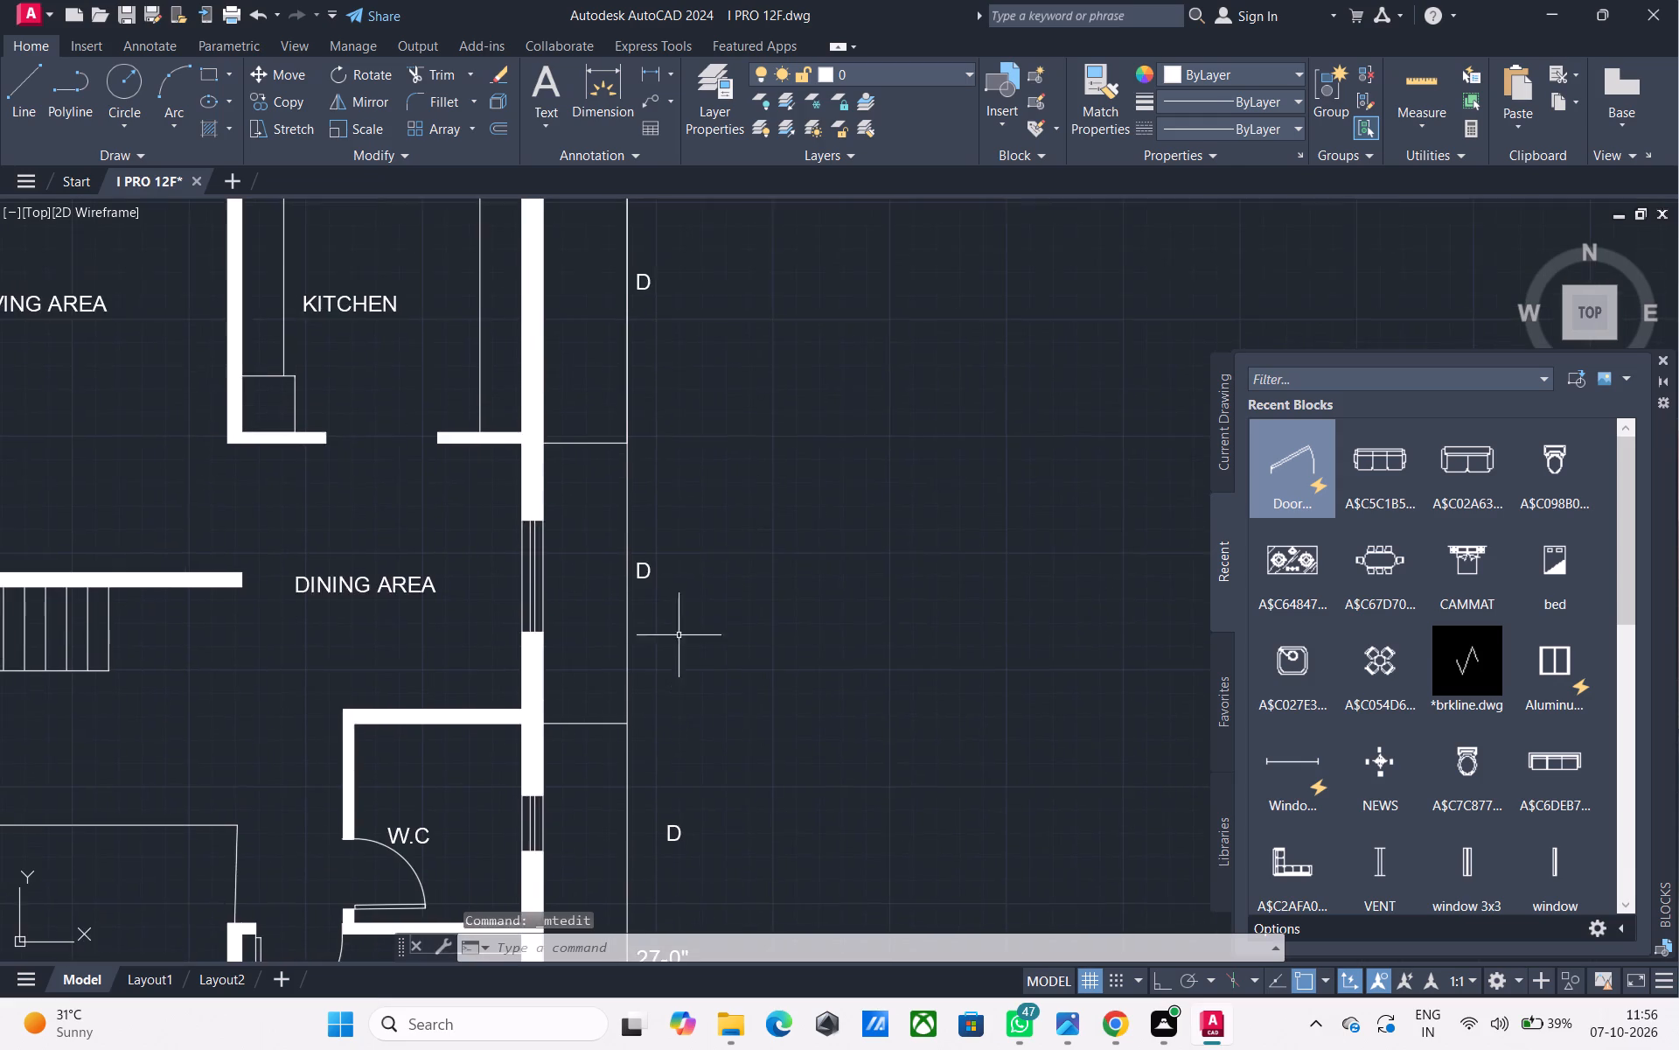
scroll(663, 579, up, 2)
double_click(626, 558)
click(632, 558)
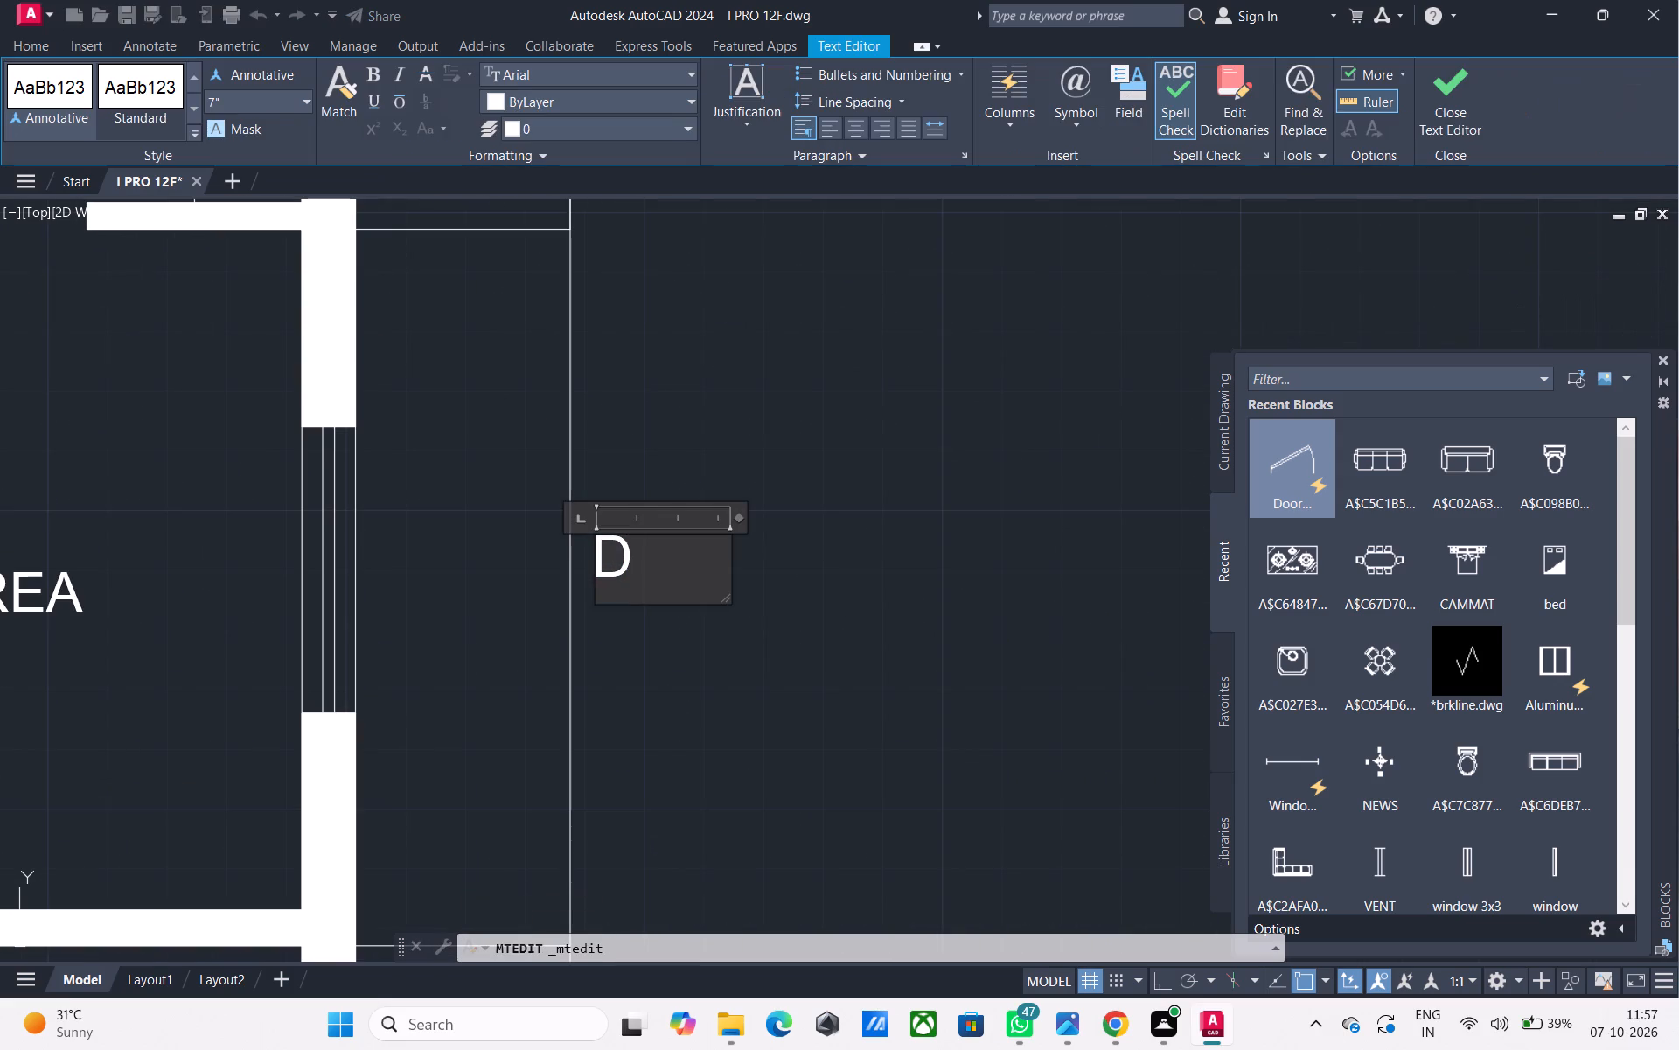
key(BackSpace)
key(3)
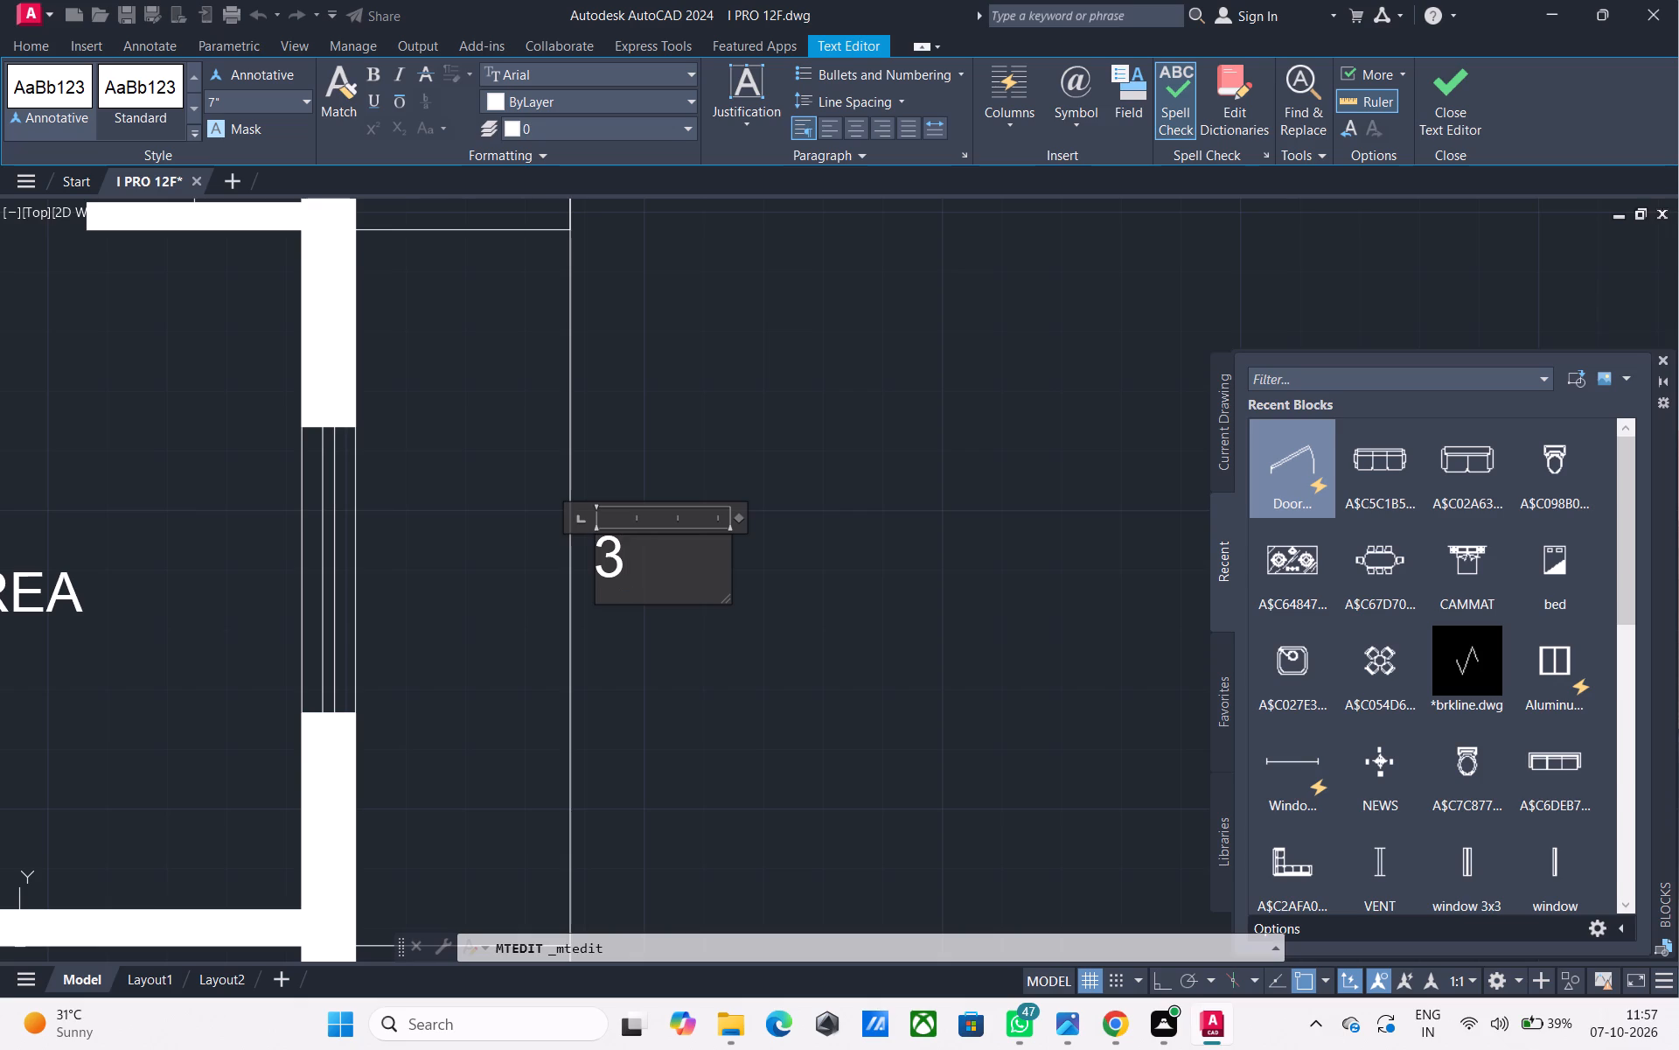
text(-0")
click(652, 459)
Change the D label on the right dimension line beside the kitchen to 27-0".
scroll(653, 435, down, 2)
middle_drag(656, 434, 598, 757)
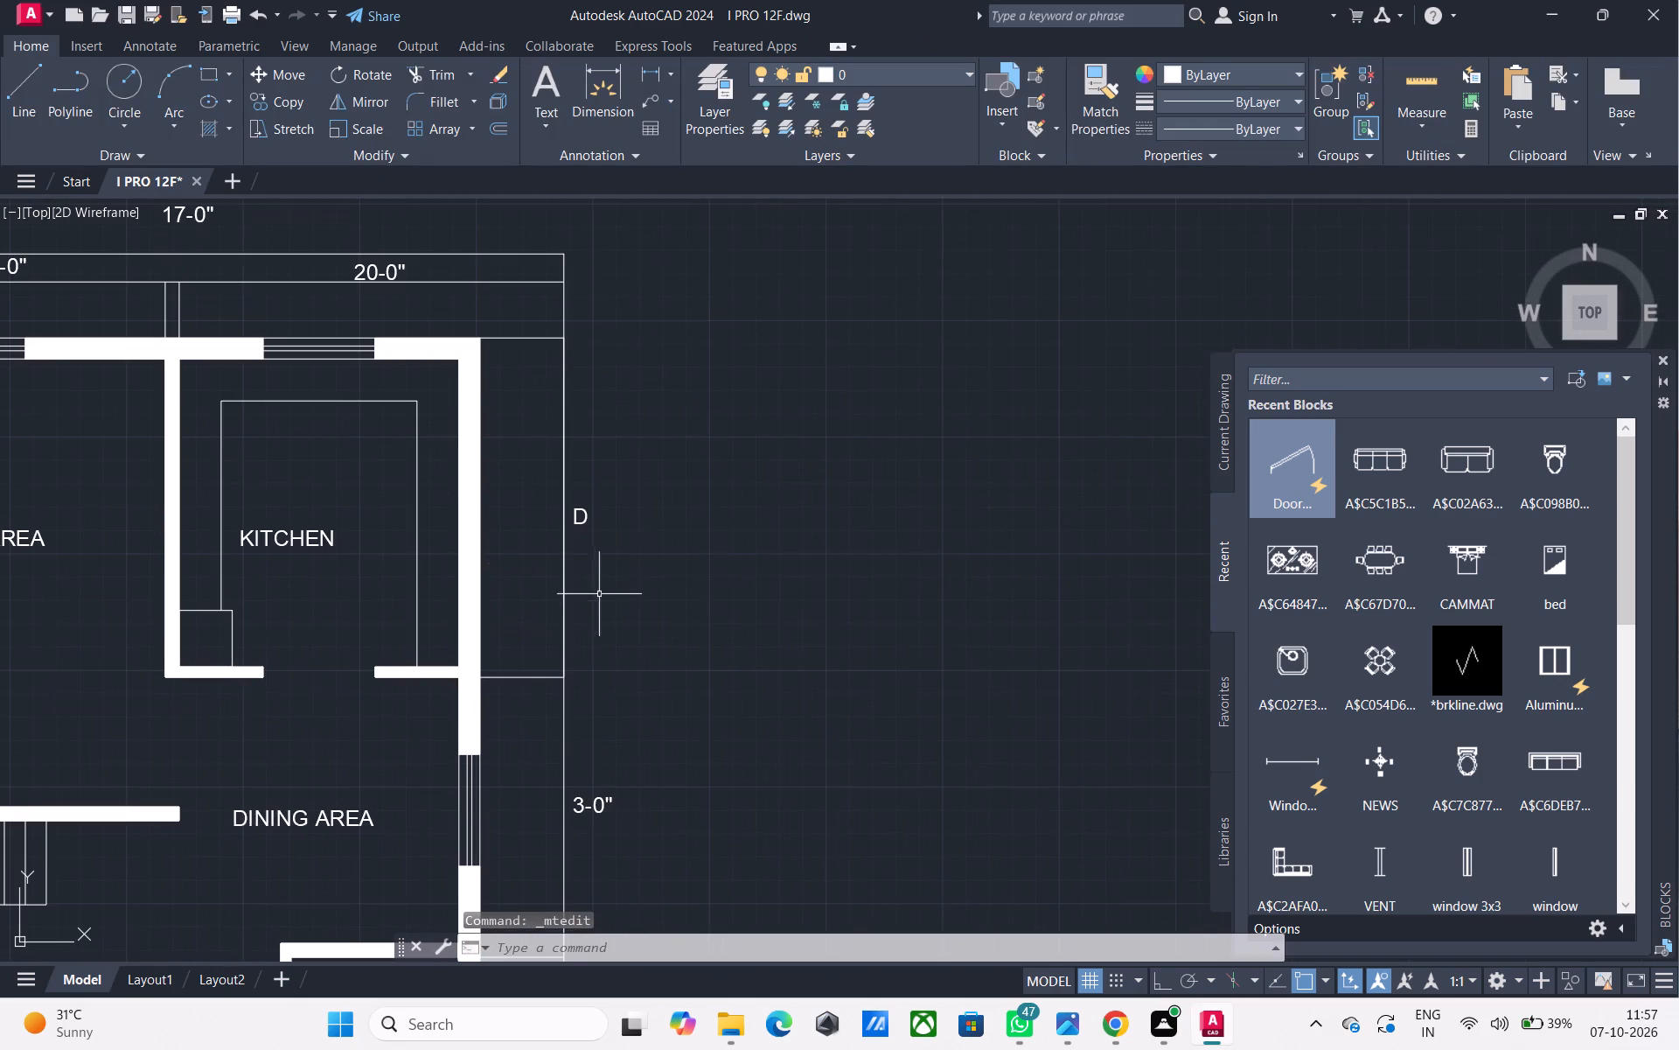
double_click(576, 517)
click(590, 515)
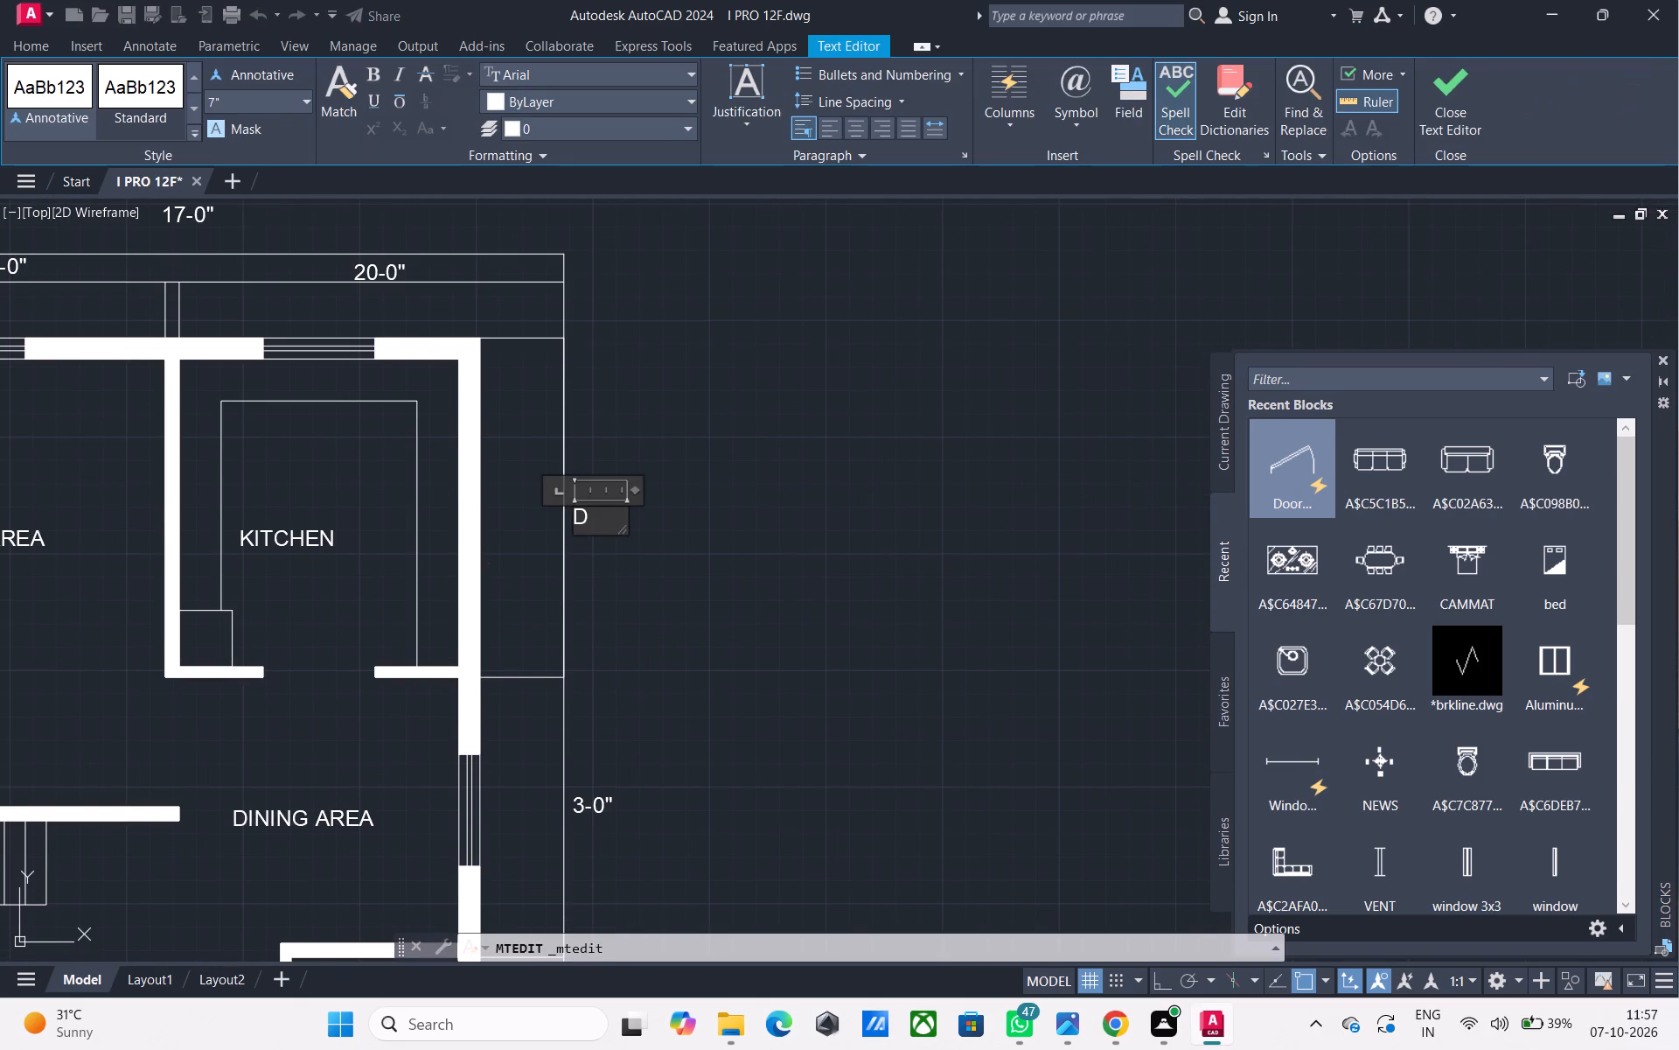
key(BackSpace)
text(27)
text(-0")
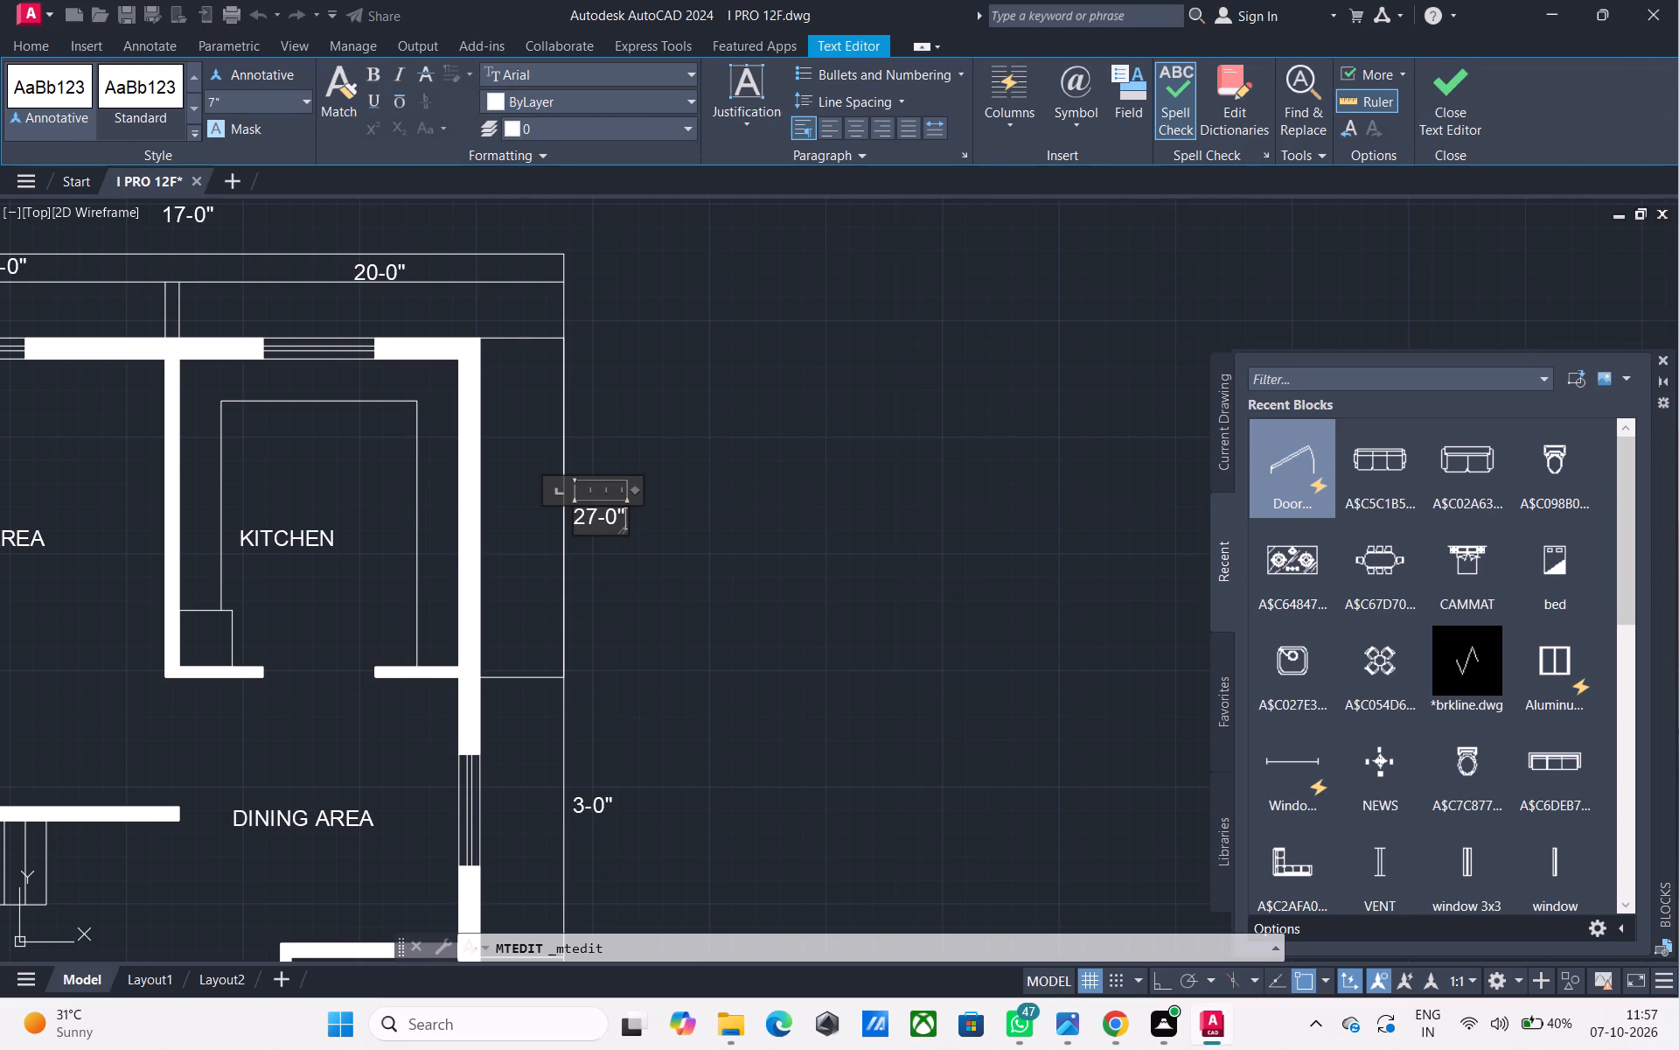
click(607, 623)
Offset the plan's right-hand vertical dimension line 2' outward, away from the building.
scroll(608, 623, down, 3)
middle_drag(608, 623, 580, 518)
middle_drag(582, 614, 560, 551)
scroll(512, 570, up, 1)
middle_drag(512, 570, 465, 534)
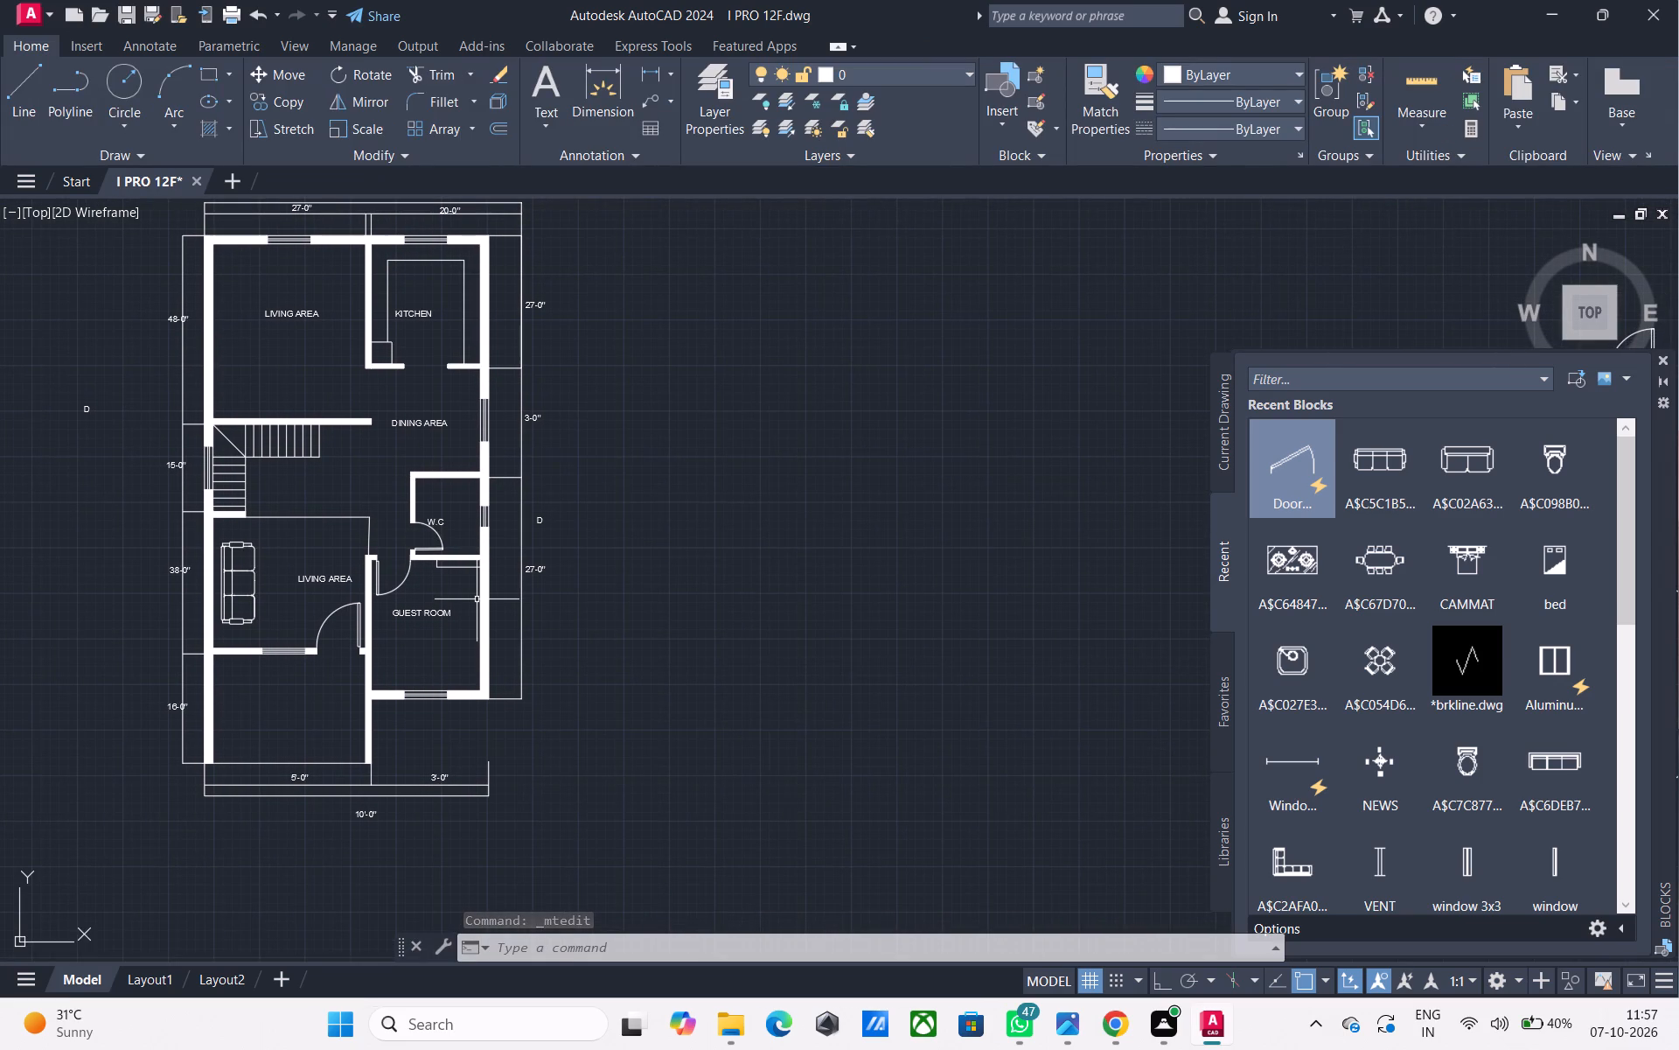
middle_drag(432, 780, 428, 832)
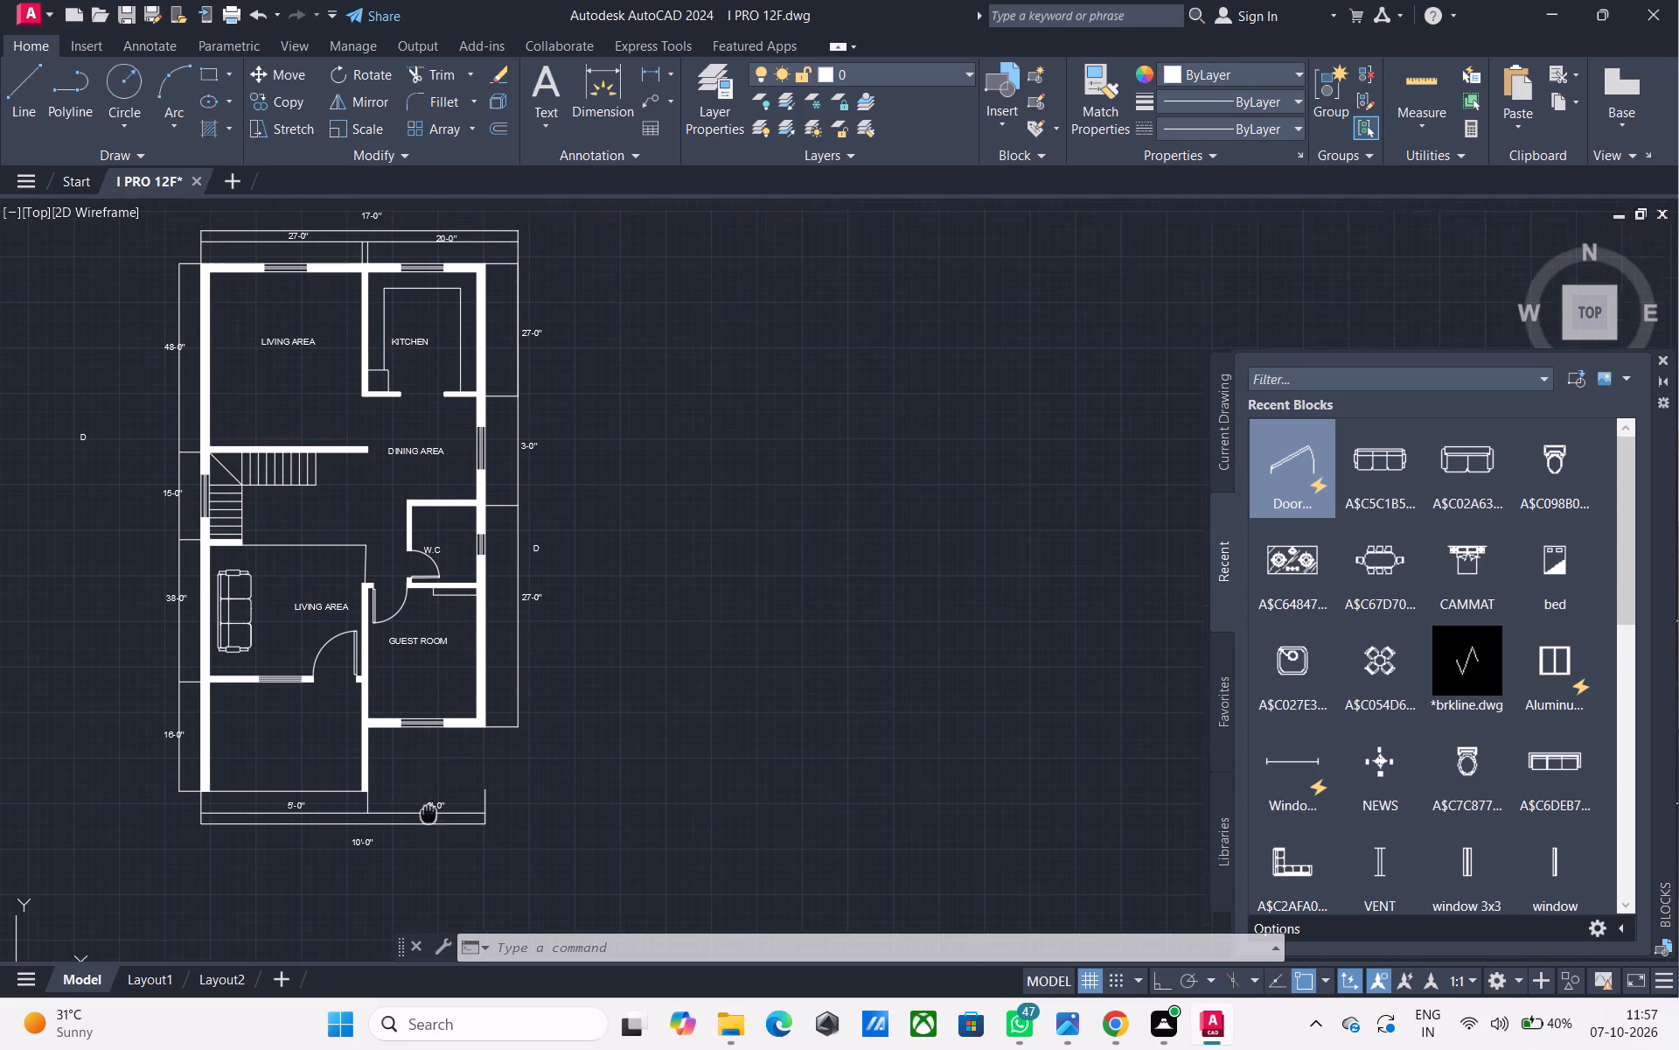
middle_drag(428, 832, 413, 862)
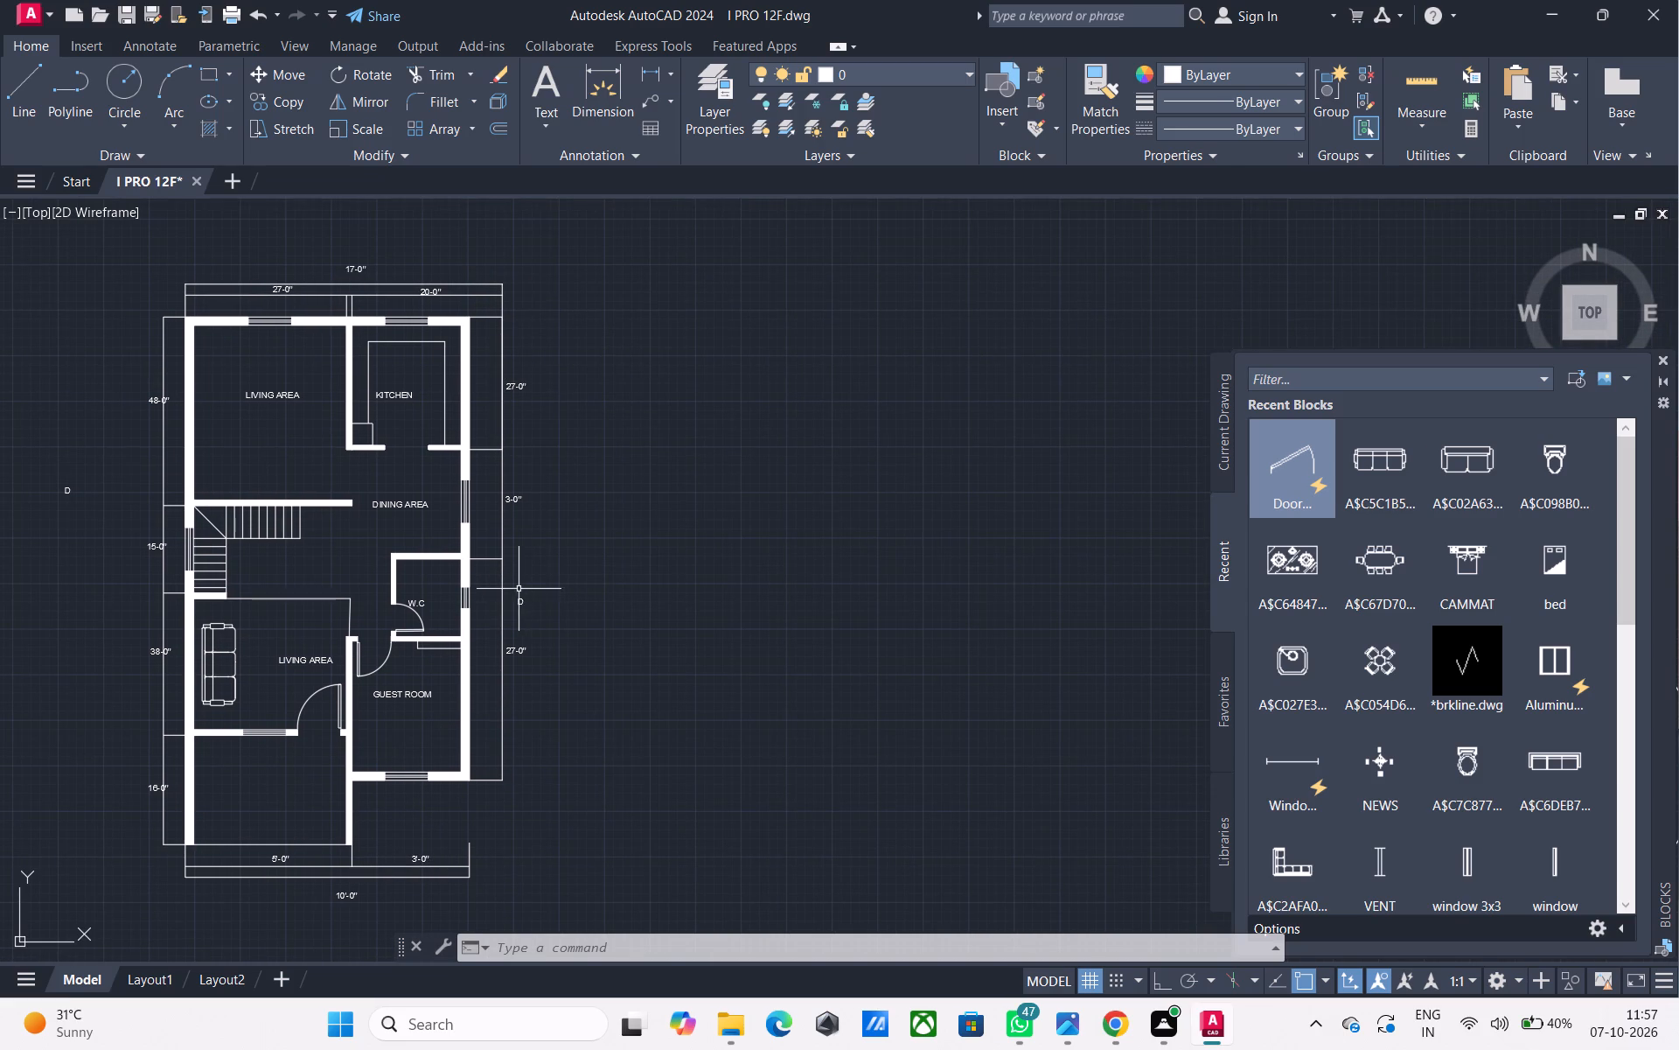
text(O)
key(space)
text(1')
key(Return)
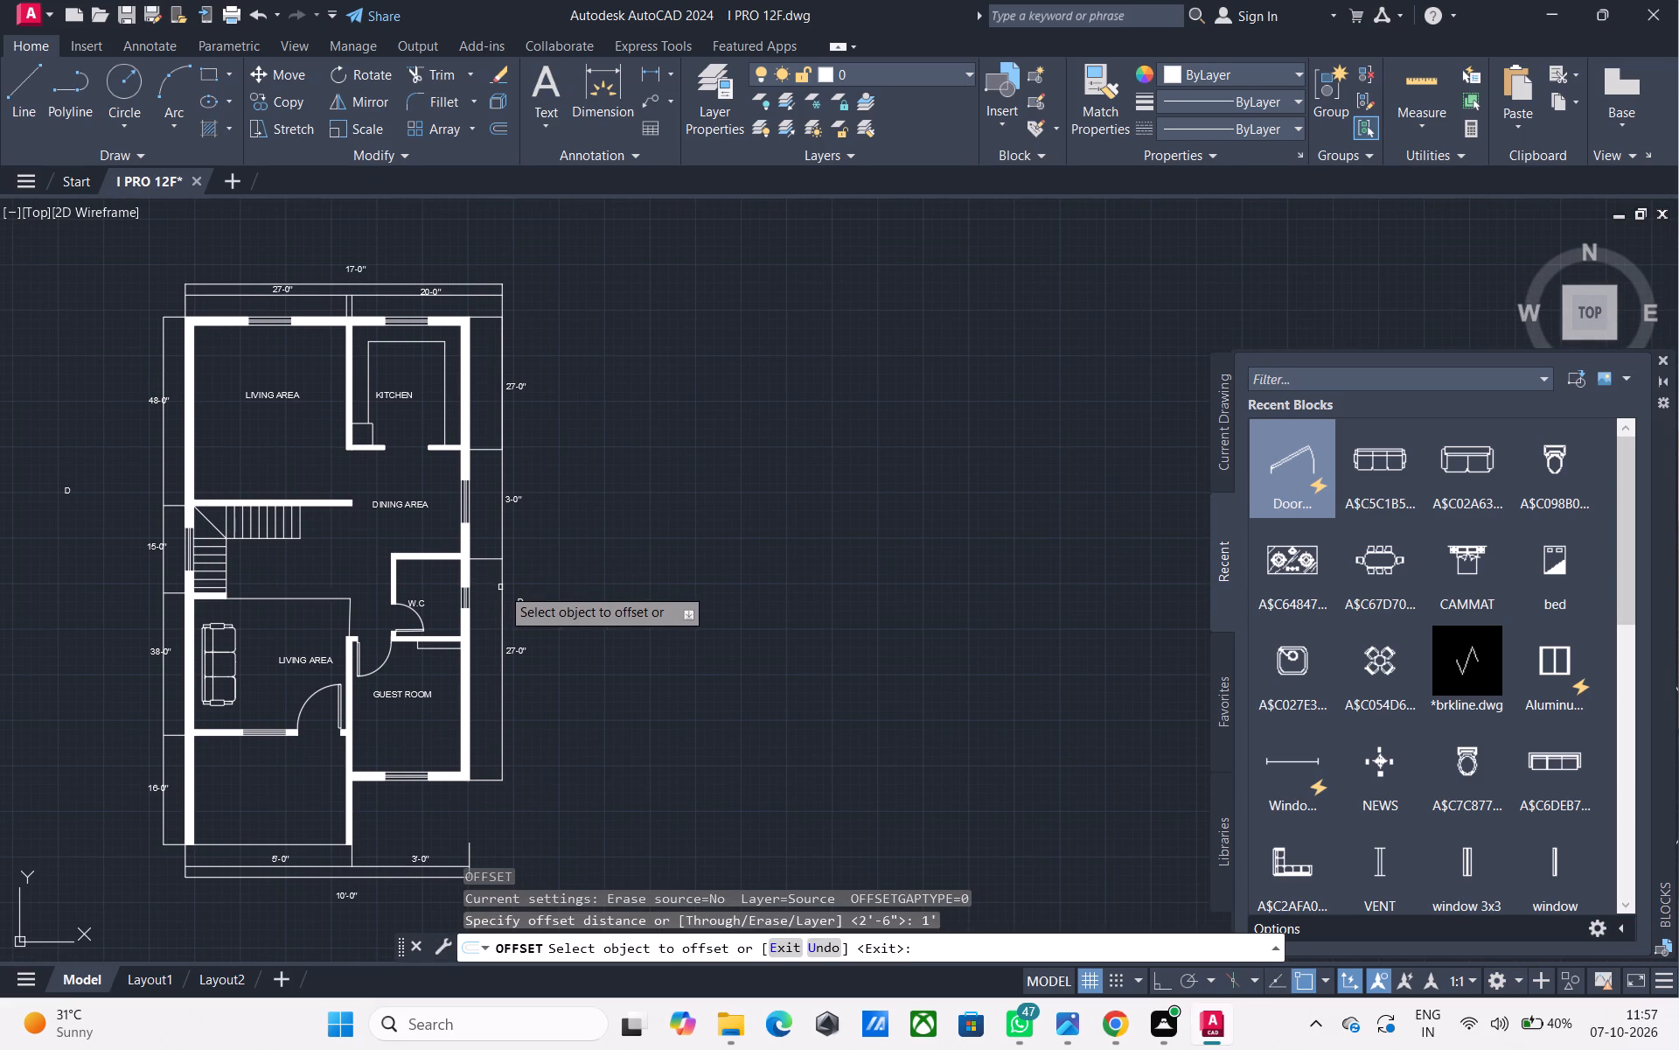
click(501, 587)
text(2')
key(Return)
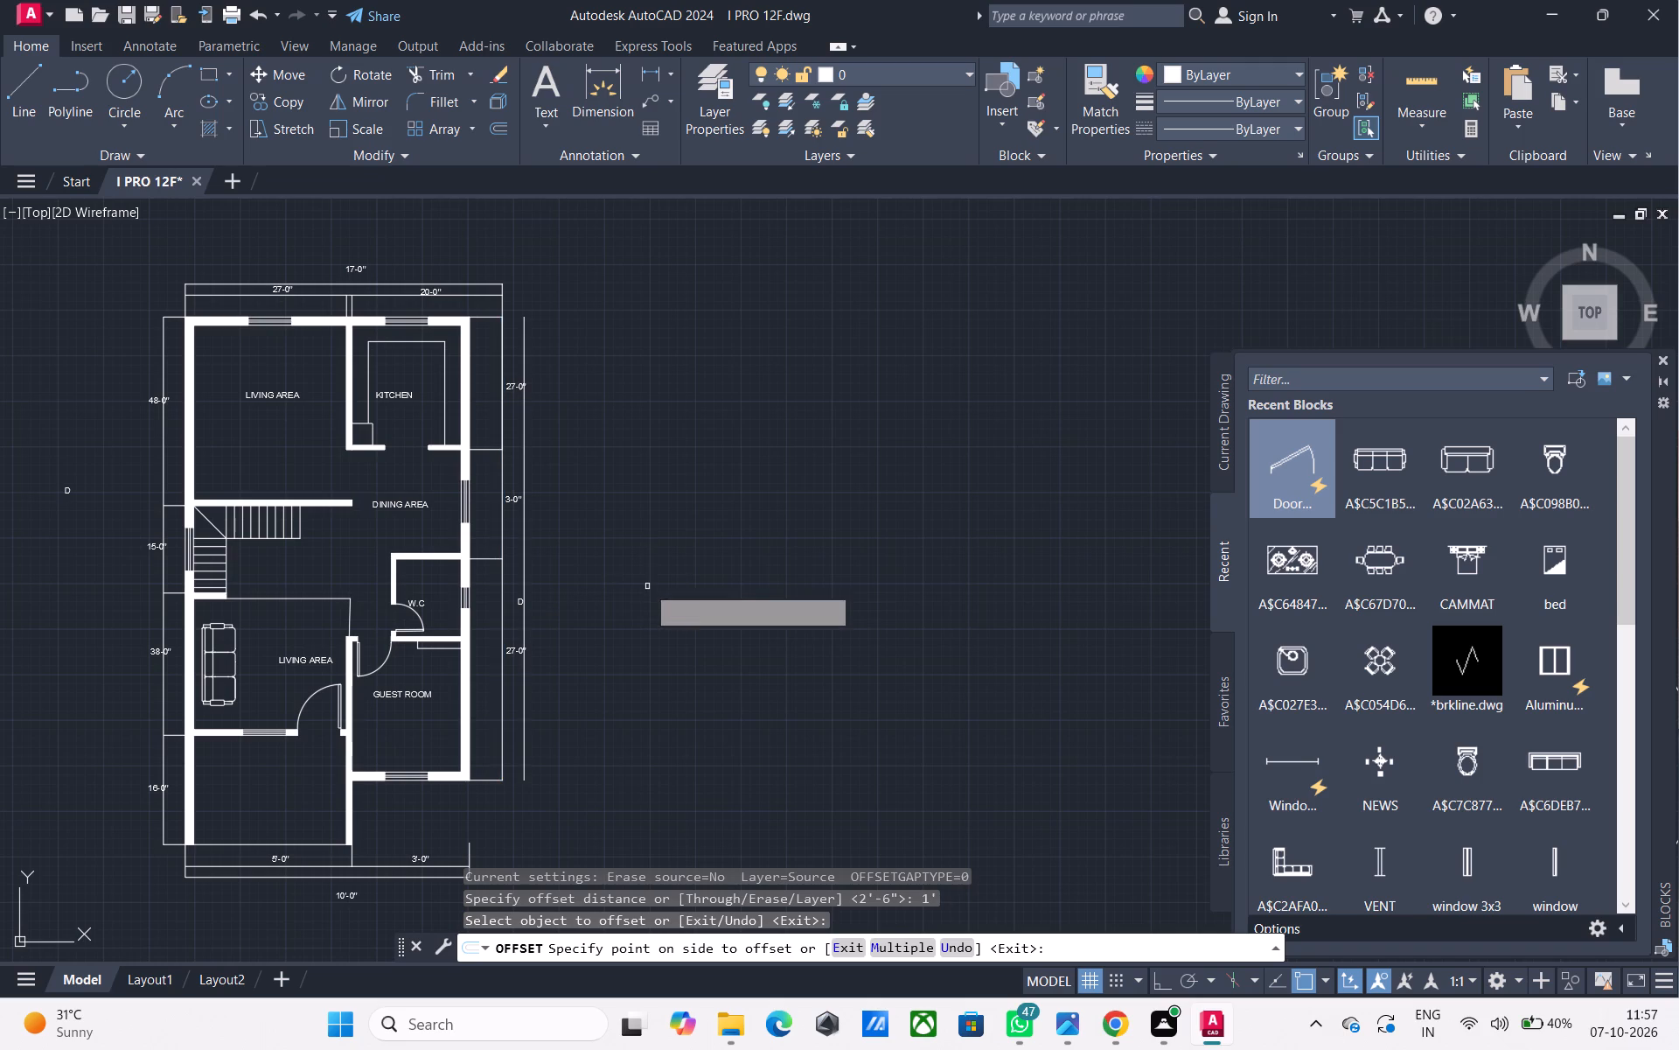
middle_drag(642, 622, 838, 620)
middle_drag(775, 527, 743, 563)
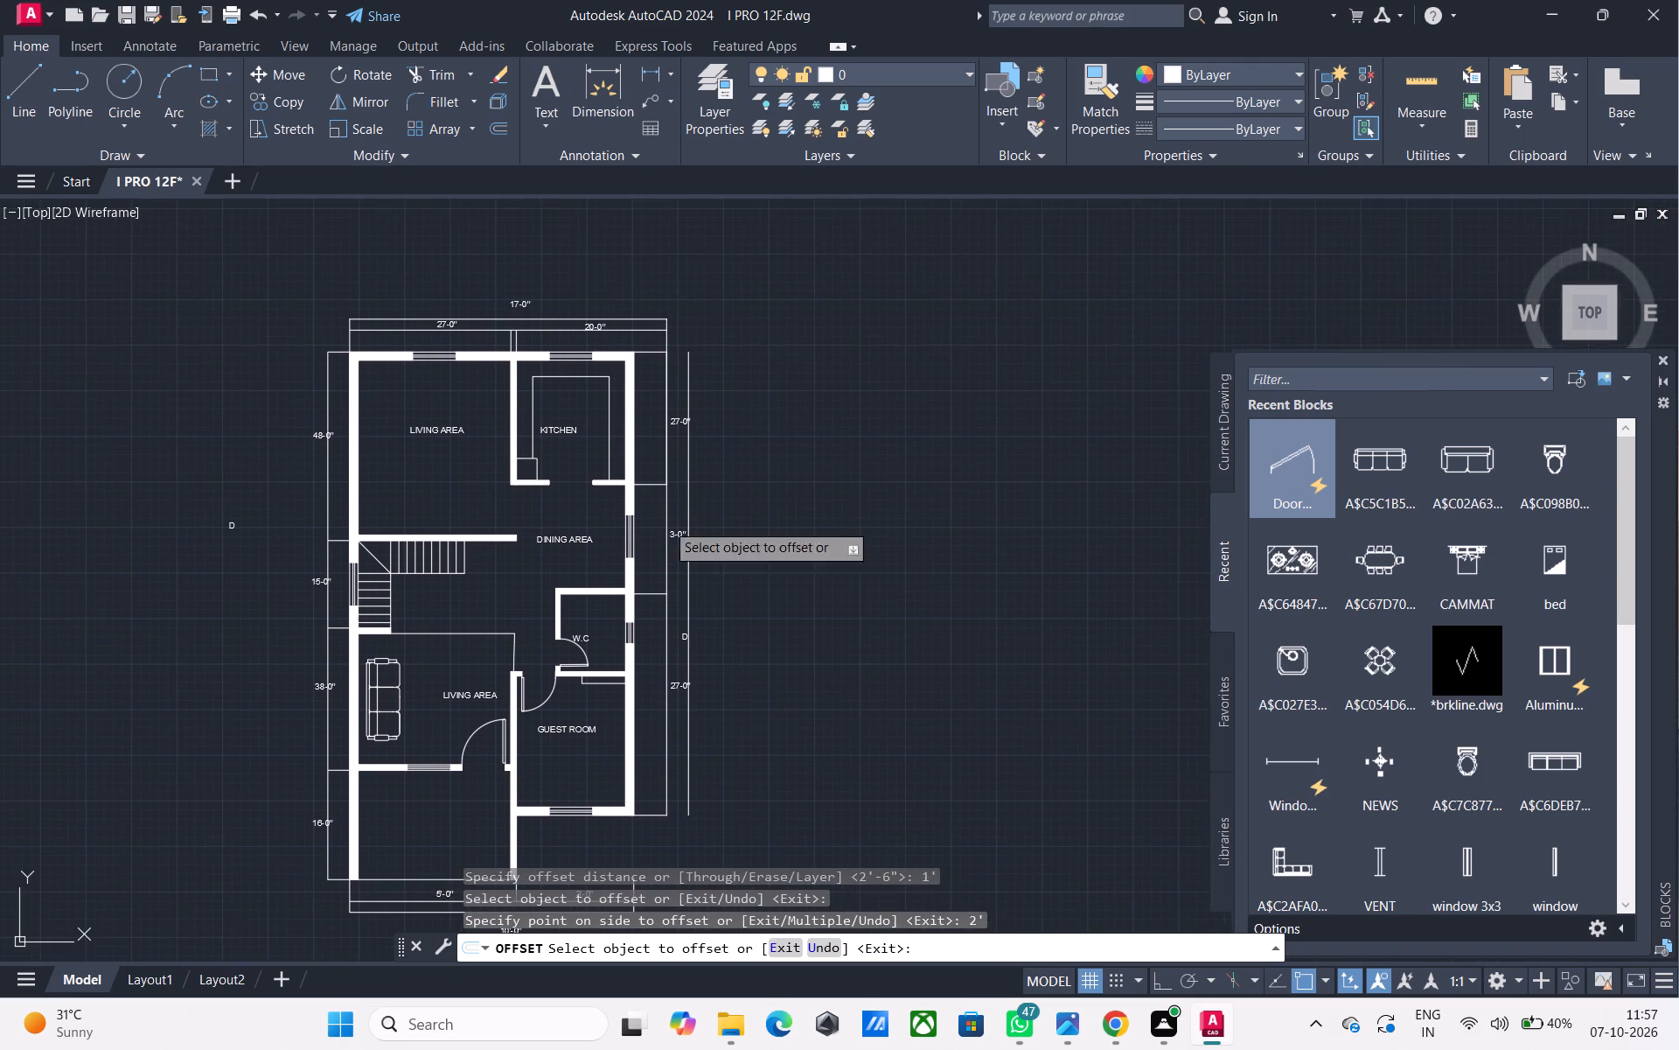
scroll(686, 390, up, 2)
key(Escape)
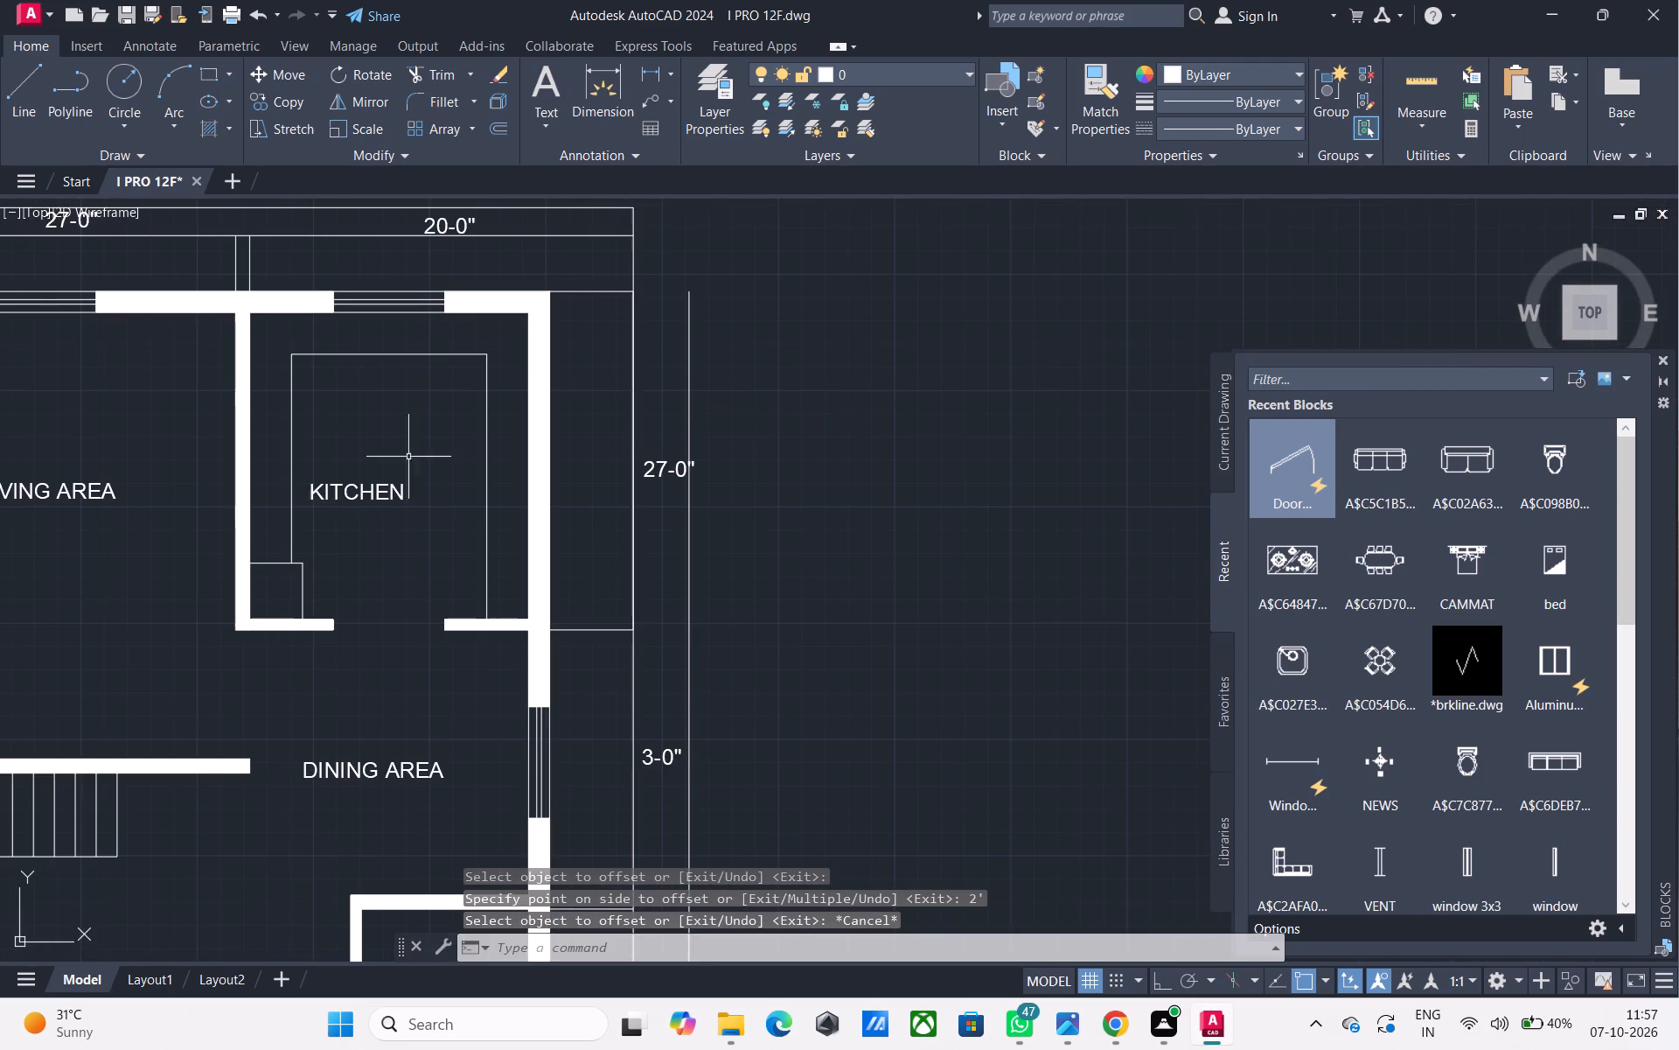
Insert the gas stove block from the recent blocks into the empty space to the right of the kitchen.
middle_drag(364, 468, 566, 419)
click(1306, 574)
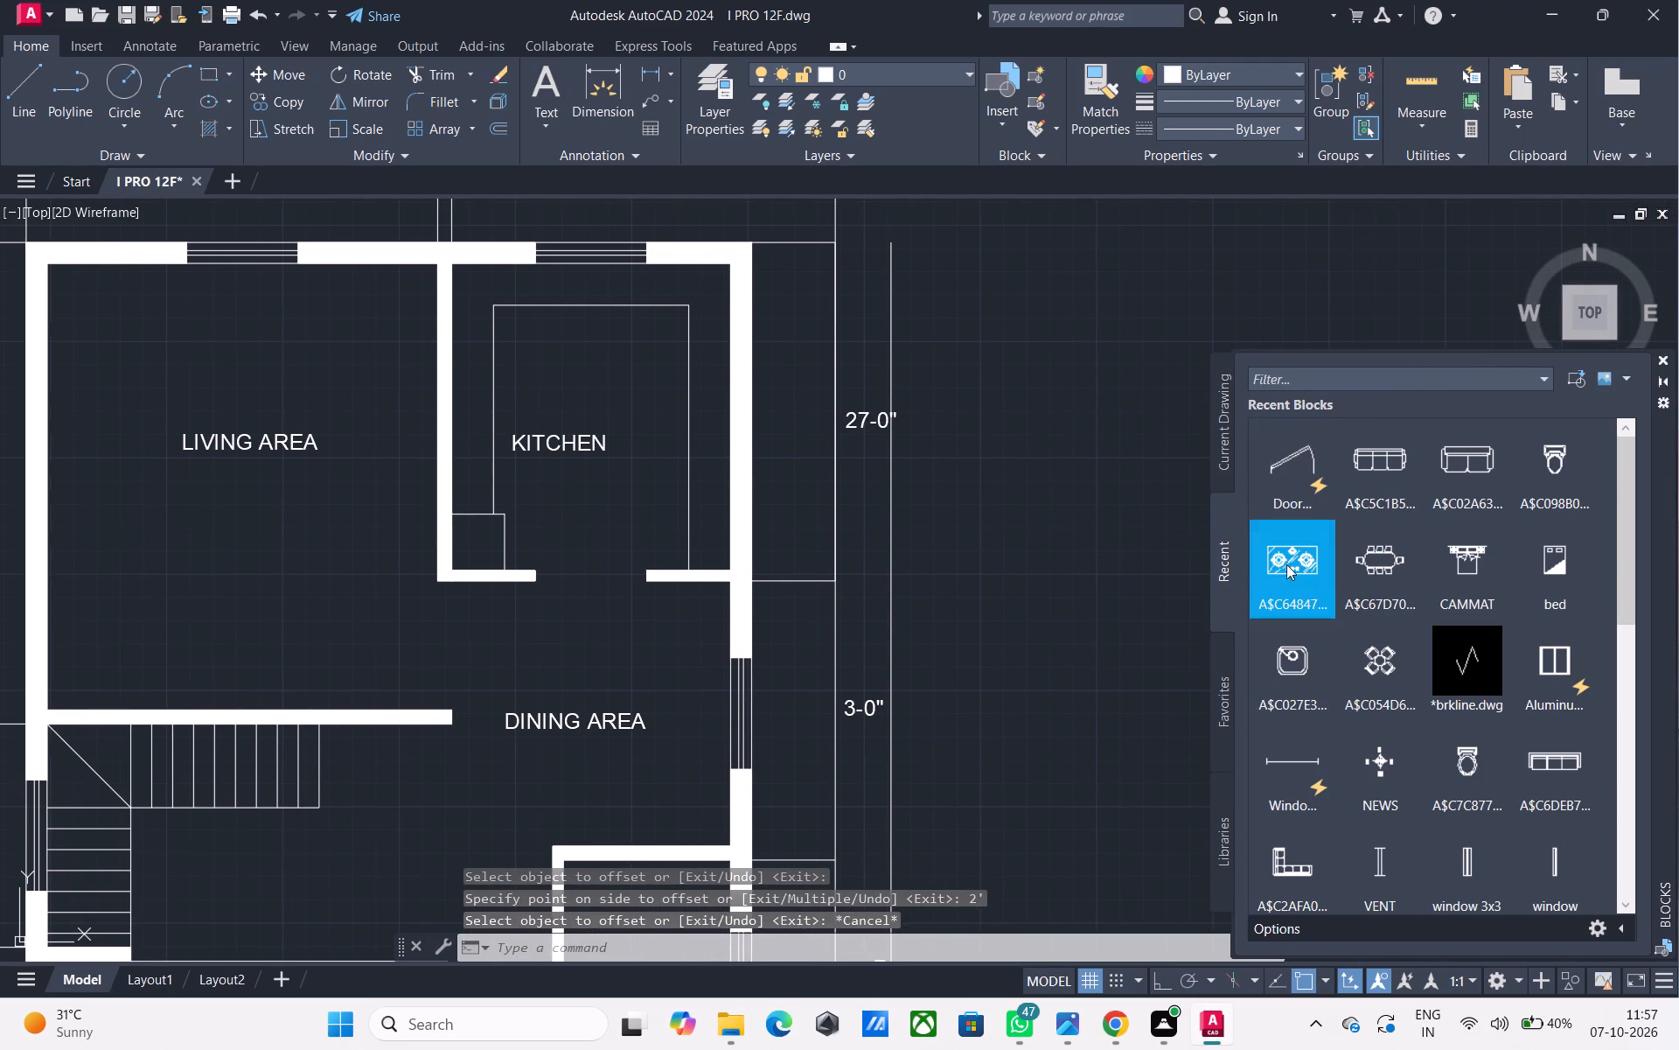
click(1043, 424)
Scale up the inserted stove block freehand to roughly twice its size.
click(1090, 490)
click(1028, 385)
text(SC)
key(space)
click(1049, 429)
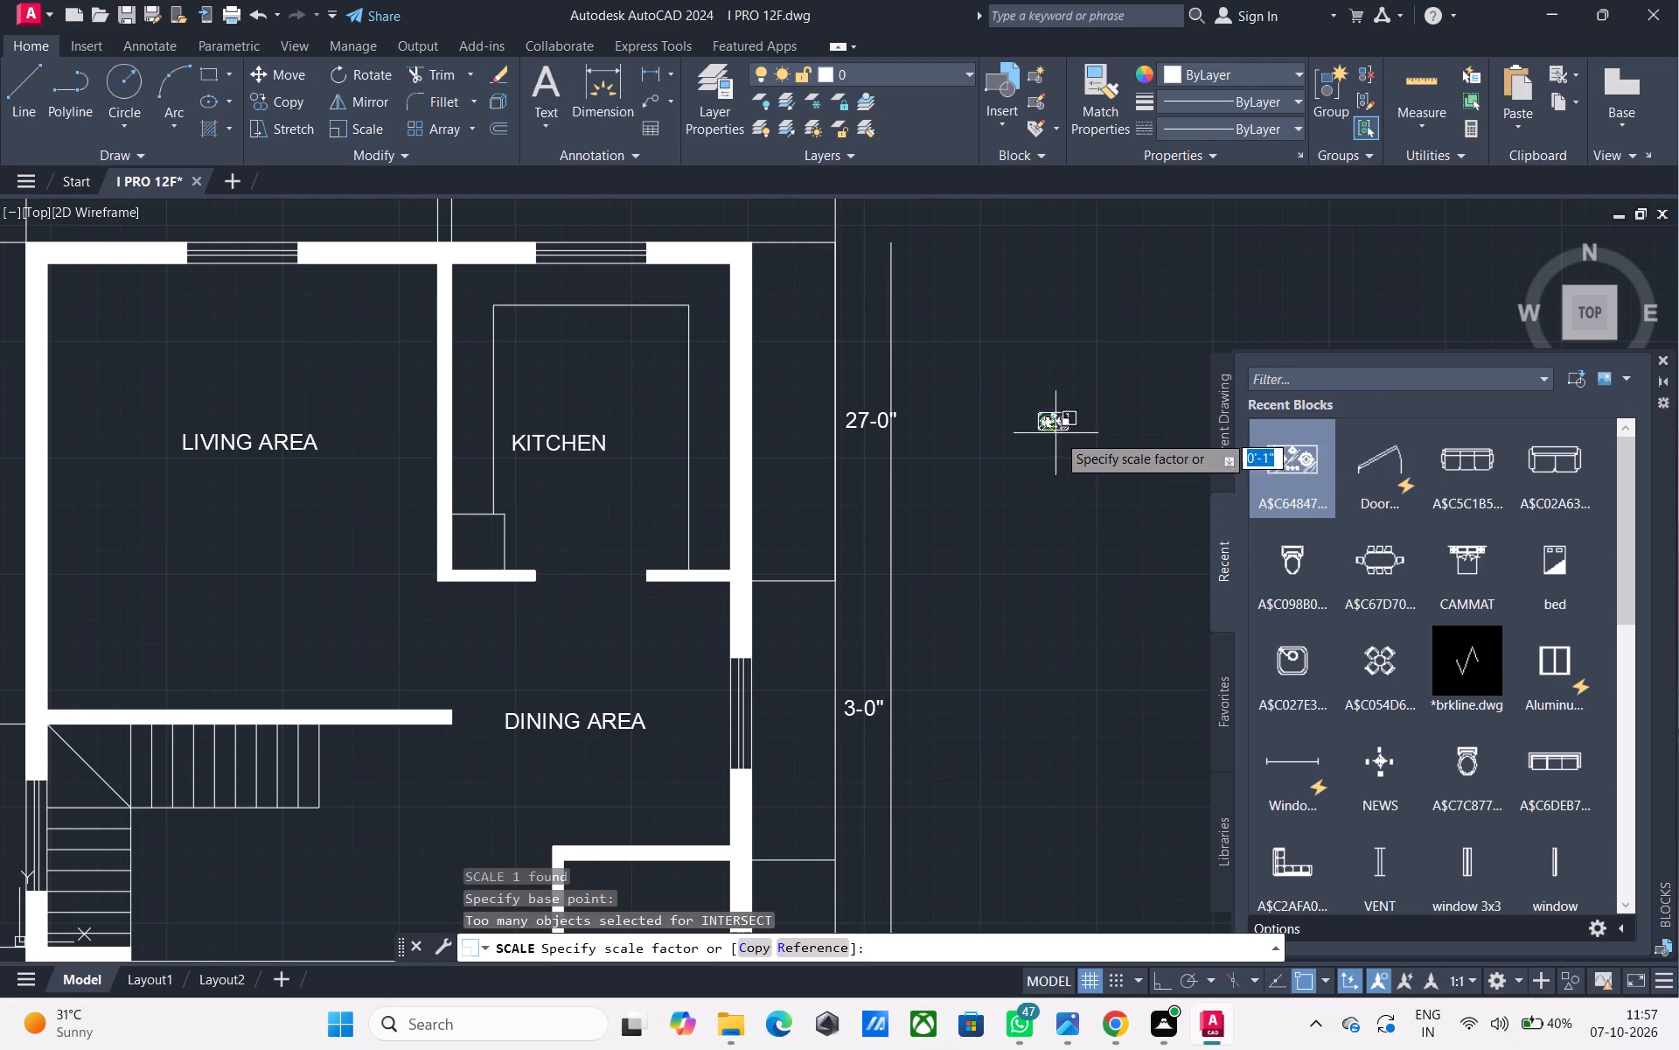
click(1072, 446)
Rotate the stove block 90 degrees counterclockwise so that it stands upright, using ortho mode.
drag(1150, 506, 1145, 498)
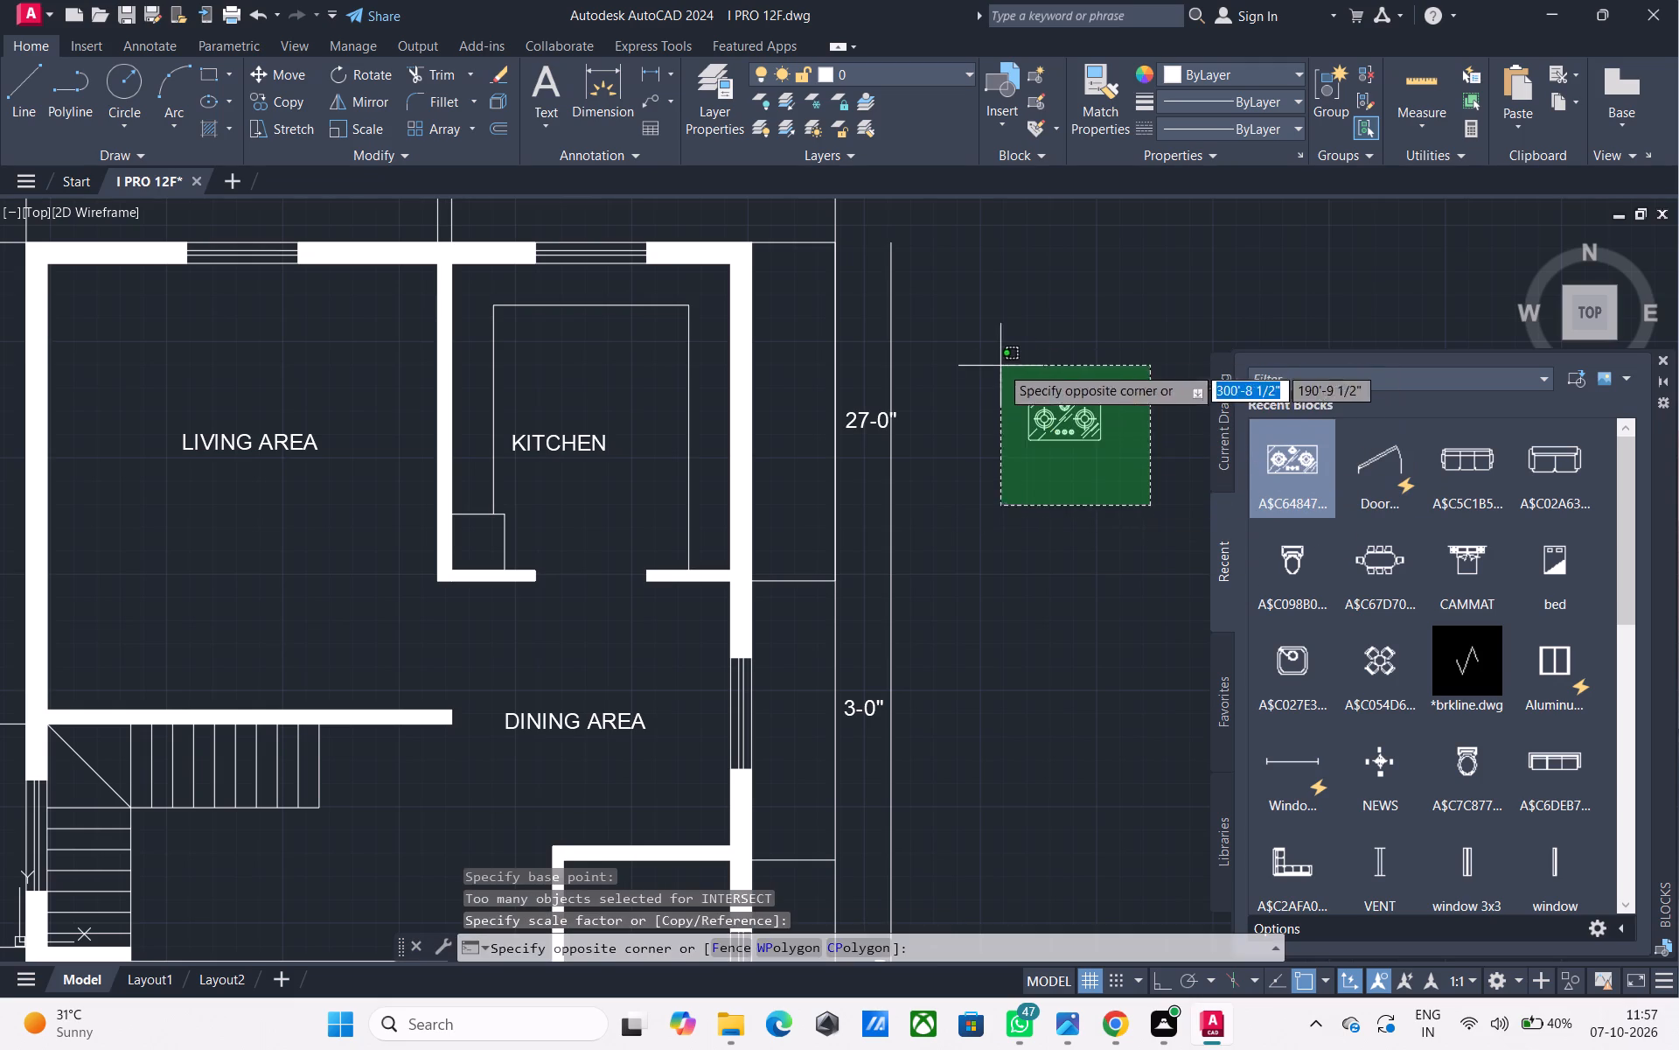
click(1000, 366)
key(r)
text(O)
key(space)
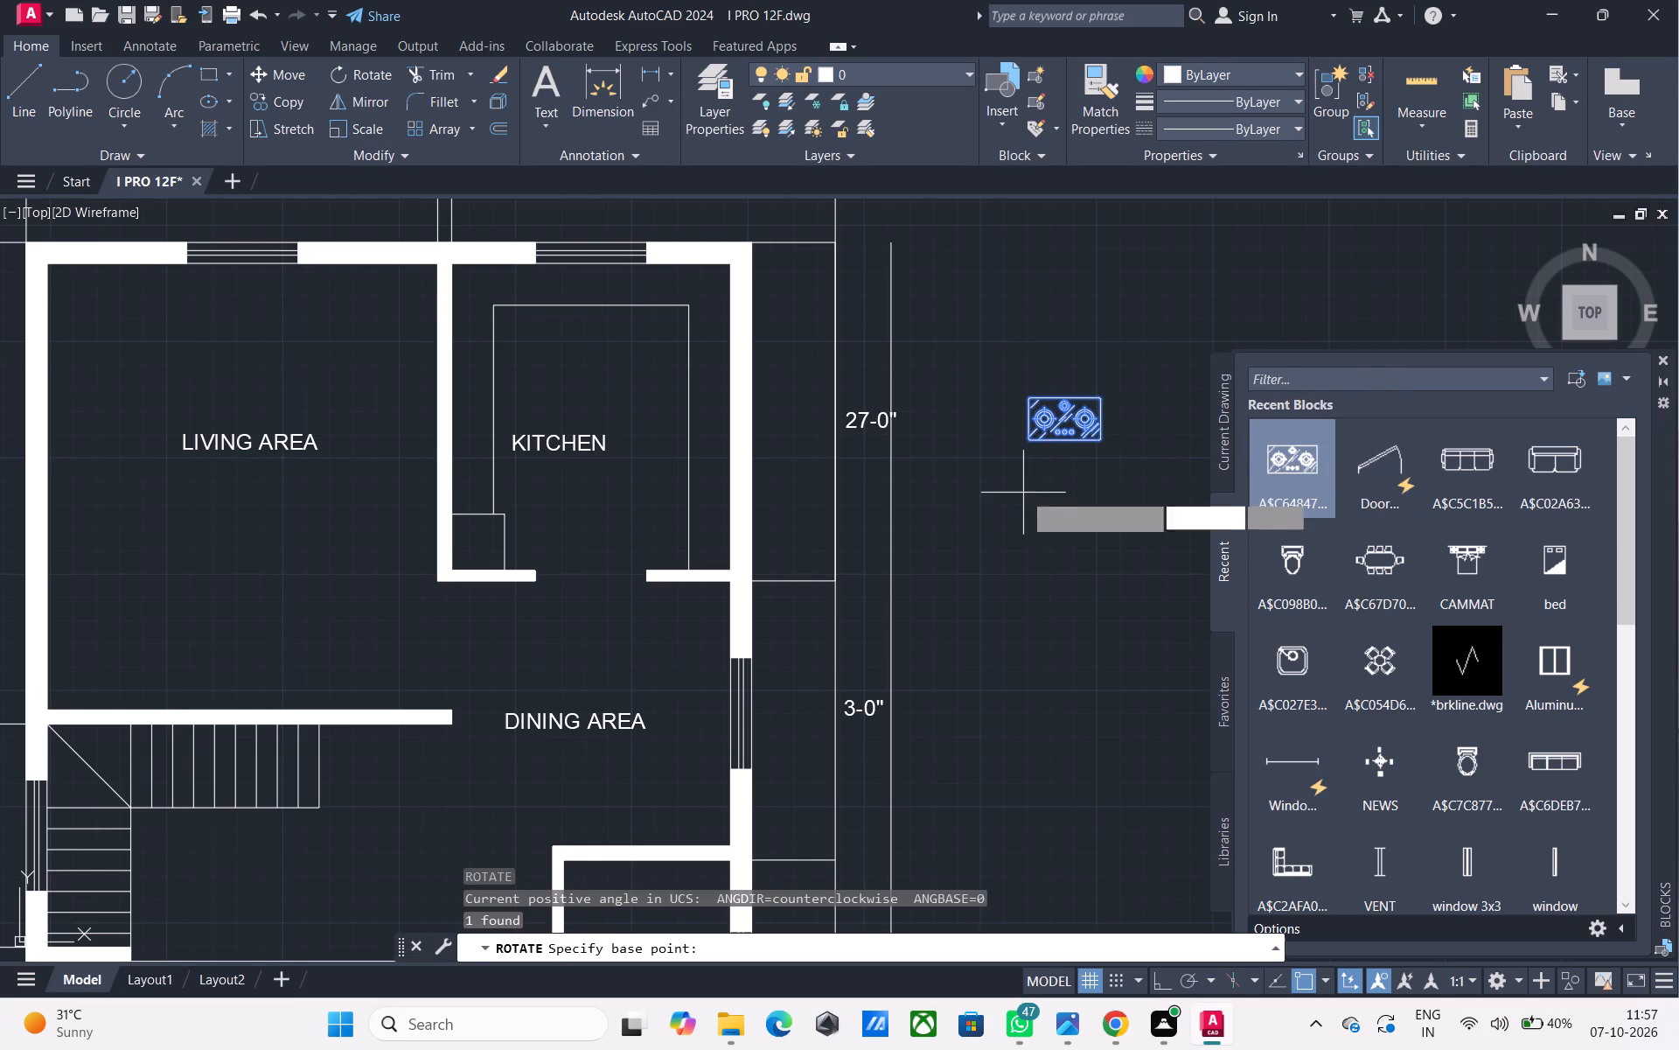
click(1054, 507)
key(F8)
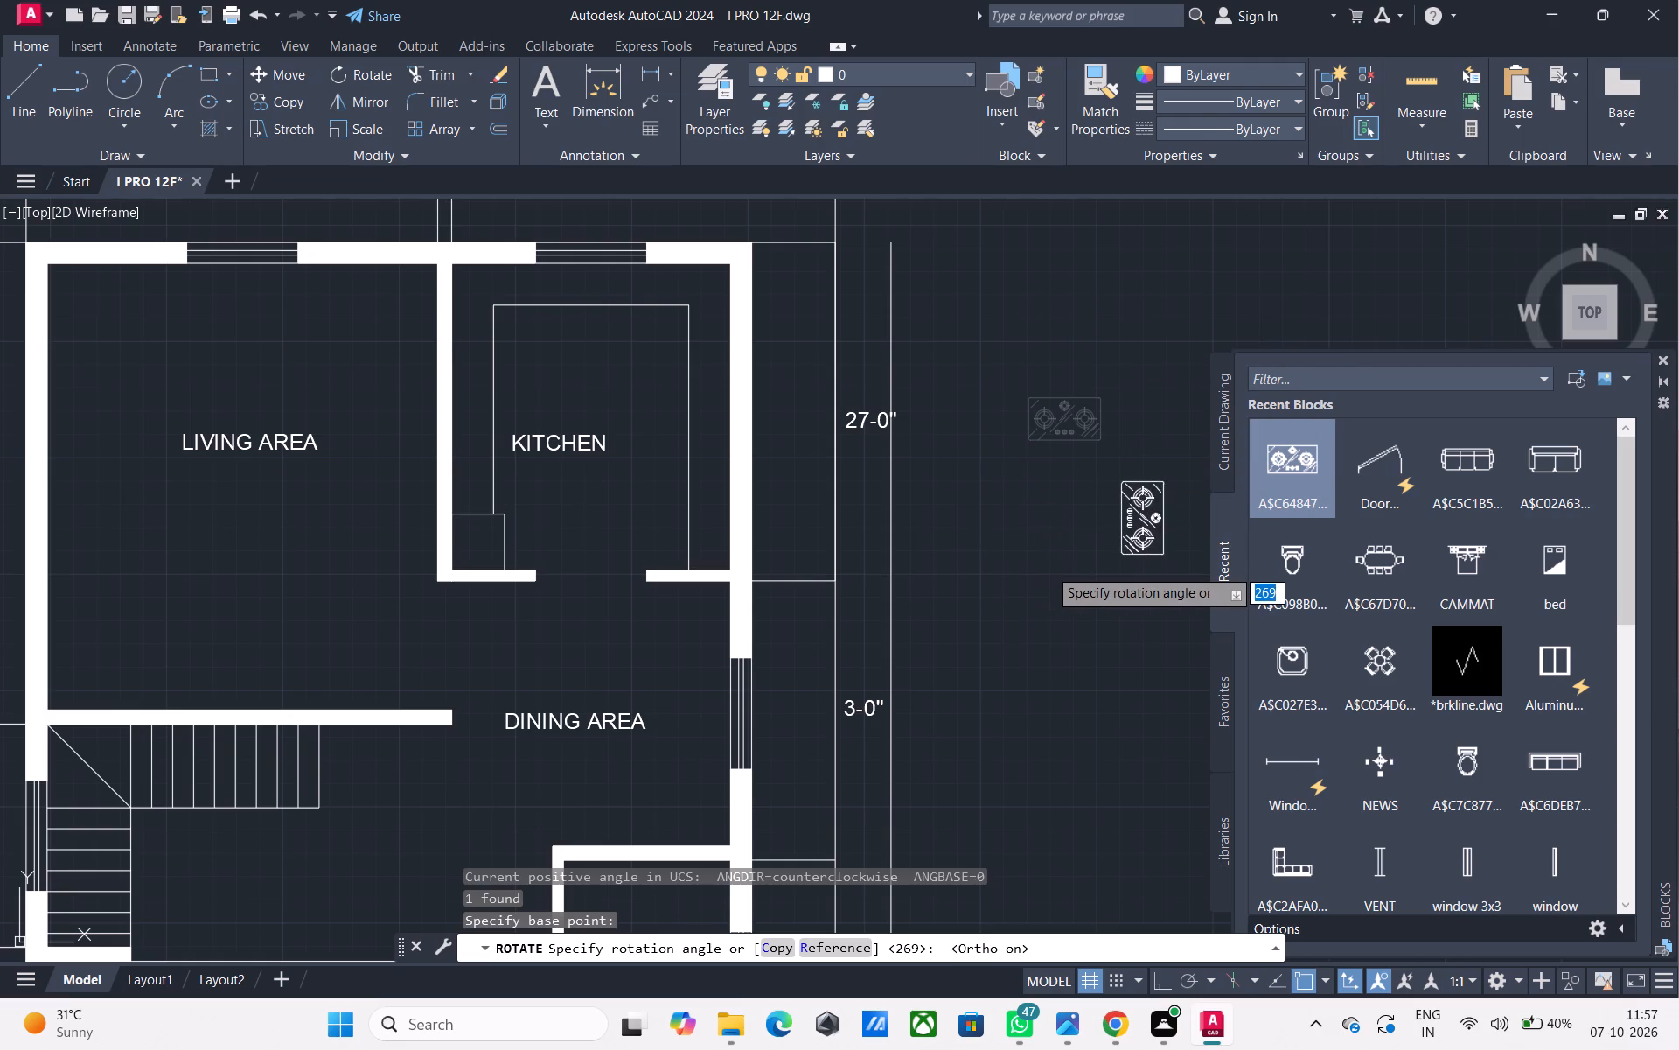
click(1013, 256)
Move the stove block, with ortho off, onto the kitchen's left counter against the wall shared with the living area.
click(1004, 643)
click(928, 390)
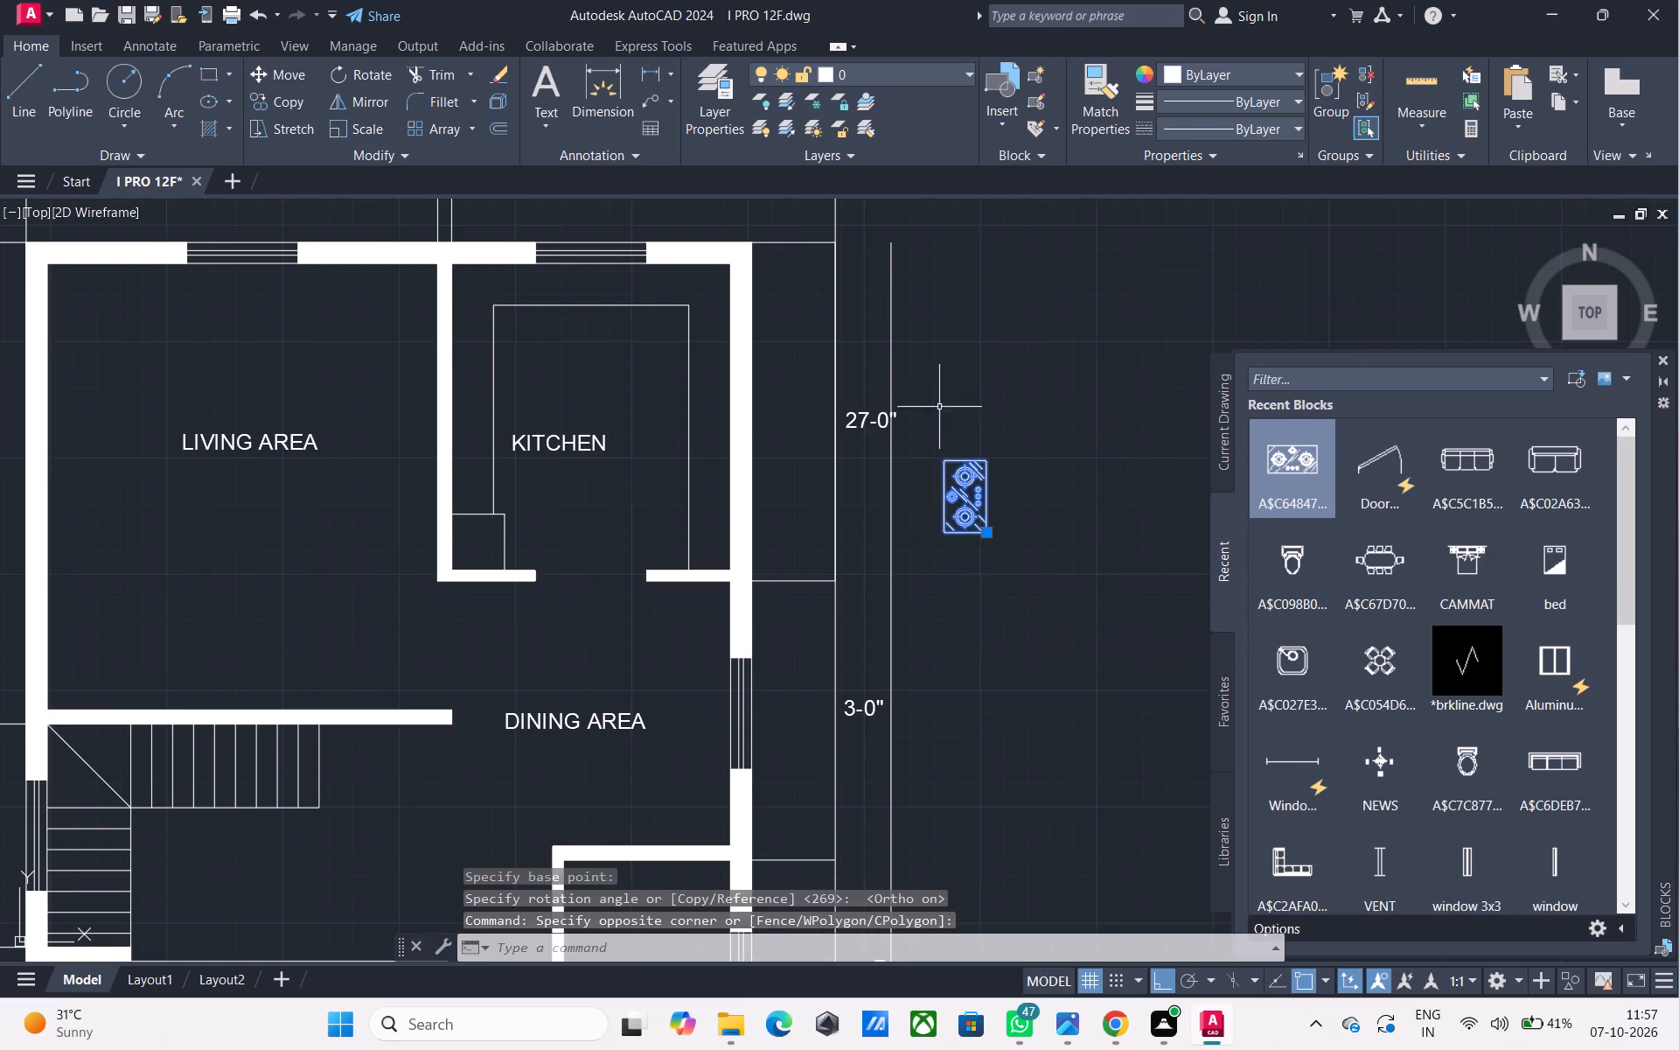
text(M)
key(space)
middle_drag(1038, 605, 1052, 570)
scroll(1058, 563, down, 1)
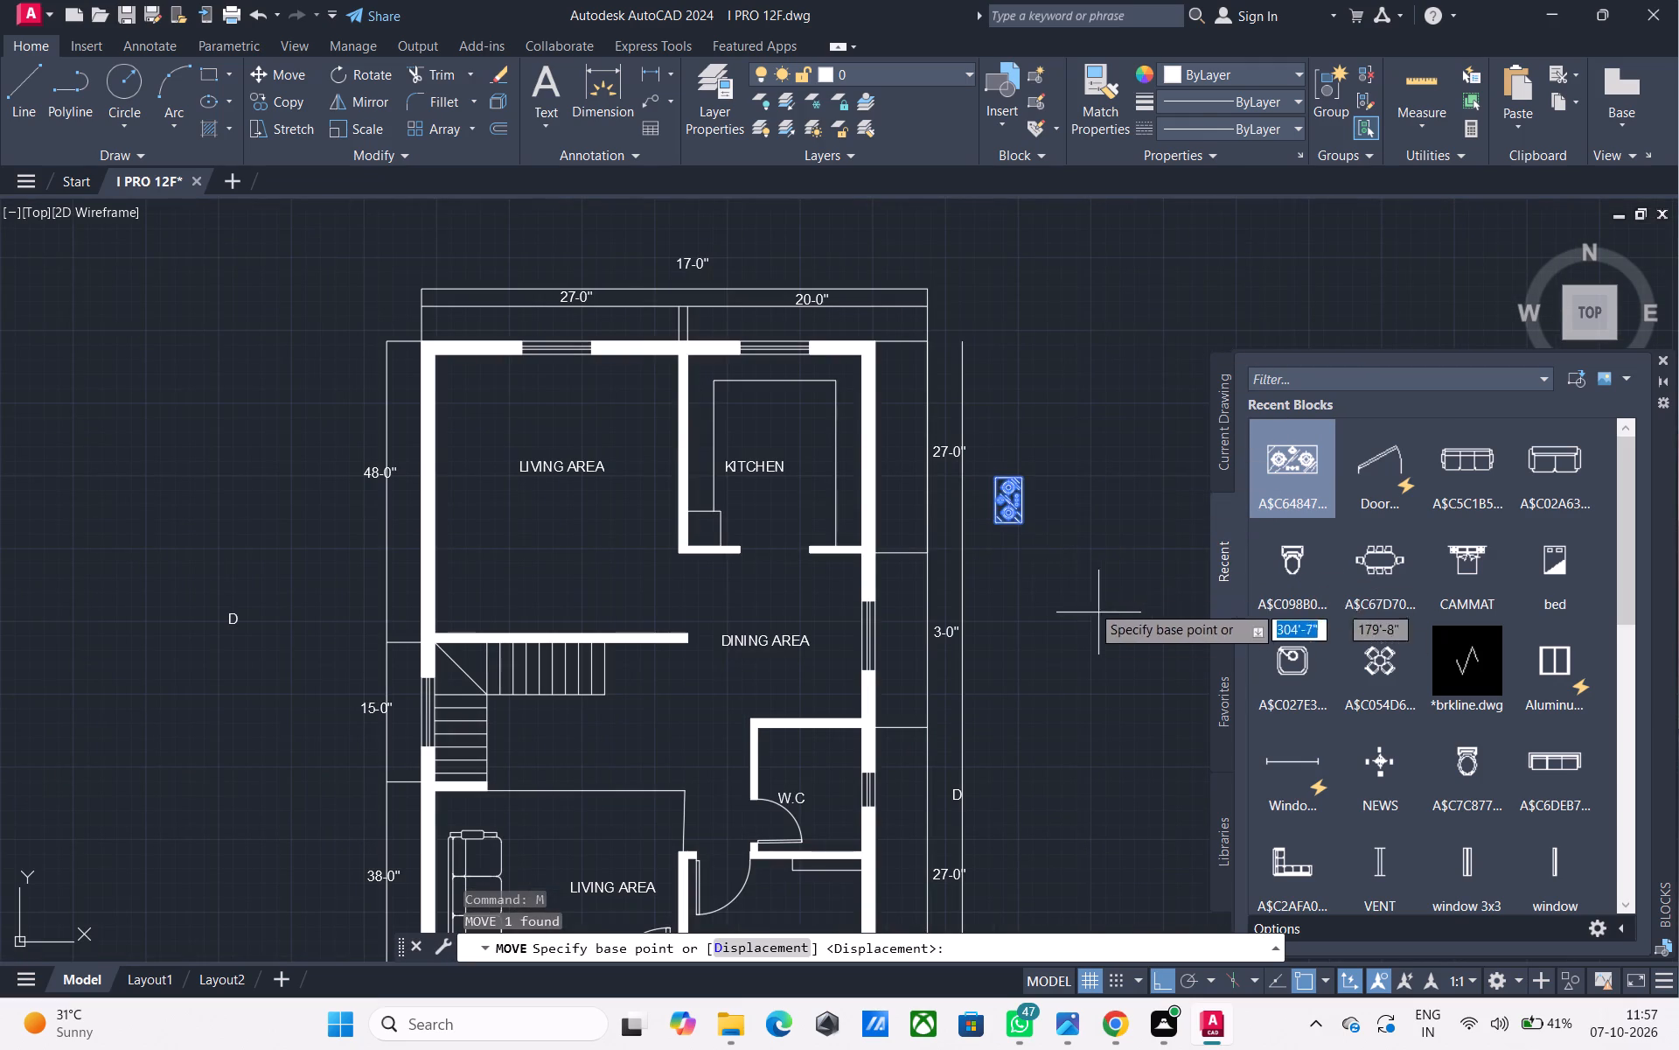
click(1076, 595)
key(F8)
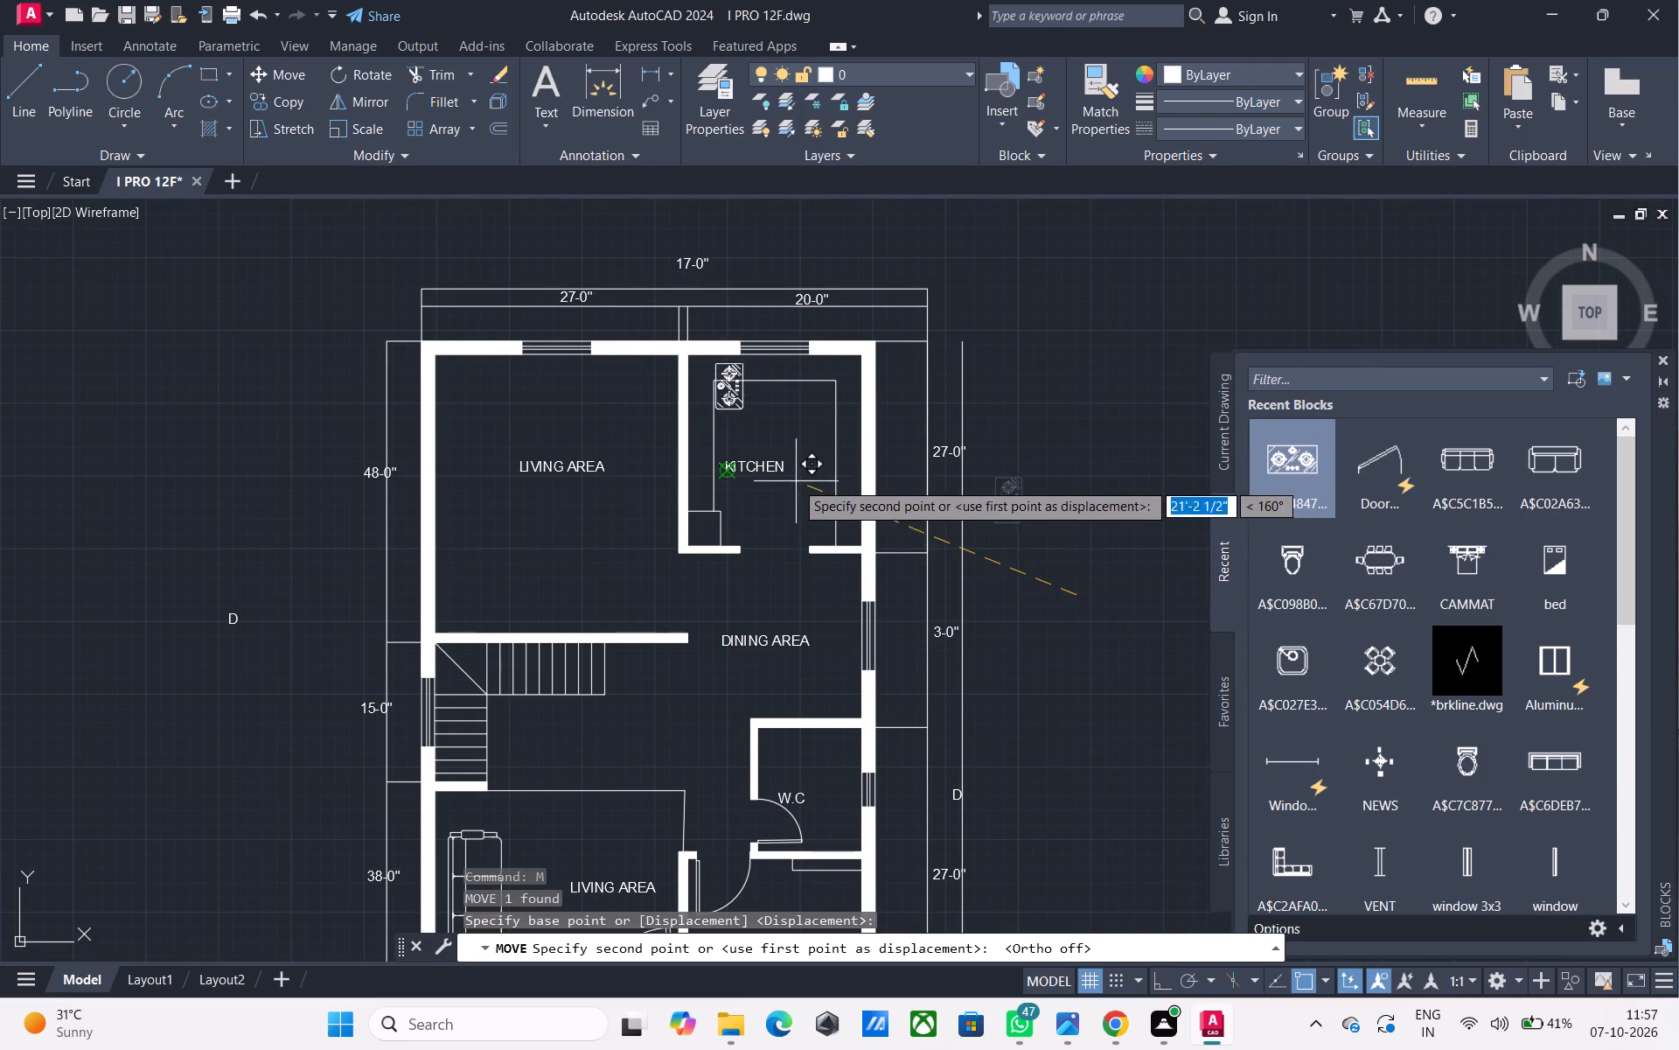
middle_drag(782, 498, 774, 524)
middle_drag(763, 549, 748, 566)
scroll(748, 566, up, 2)
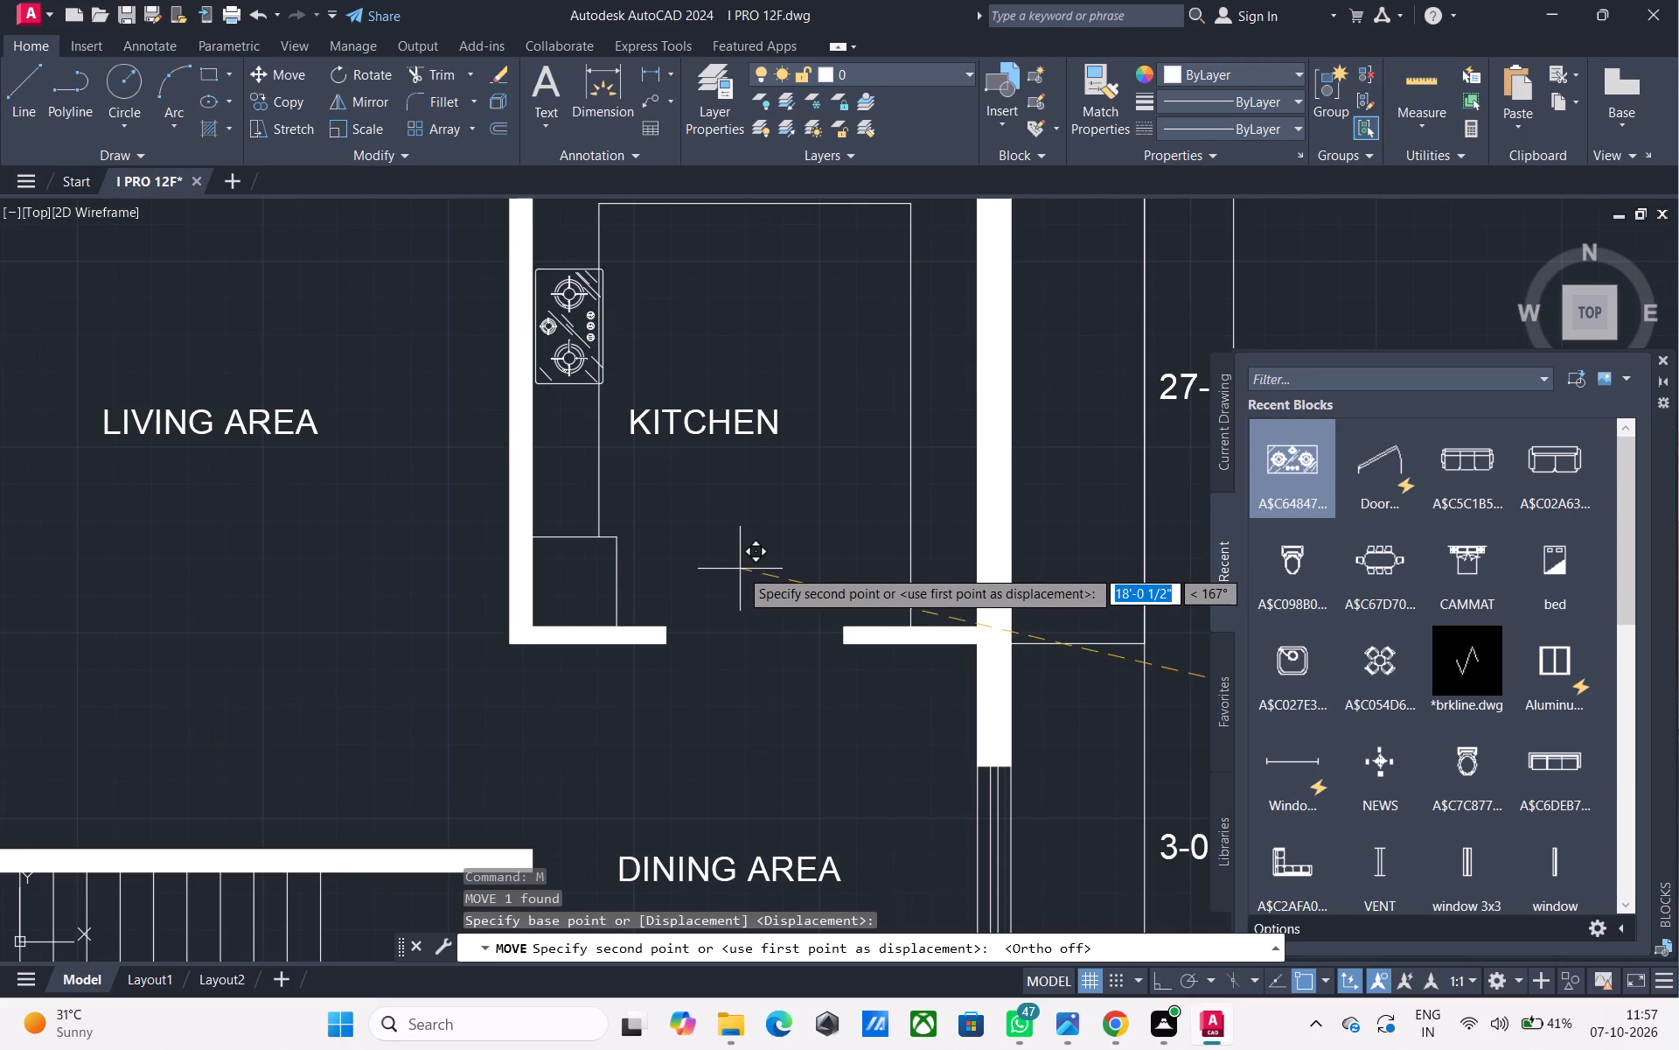
middle_drag(740, 569, 718, 689)
click(718, 689)
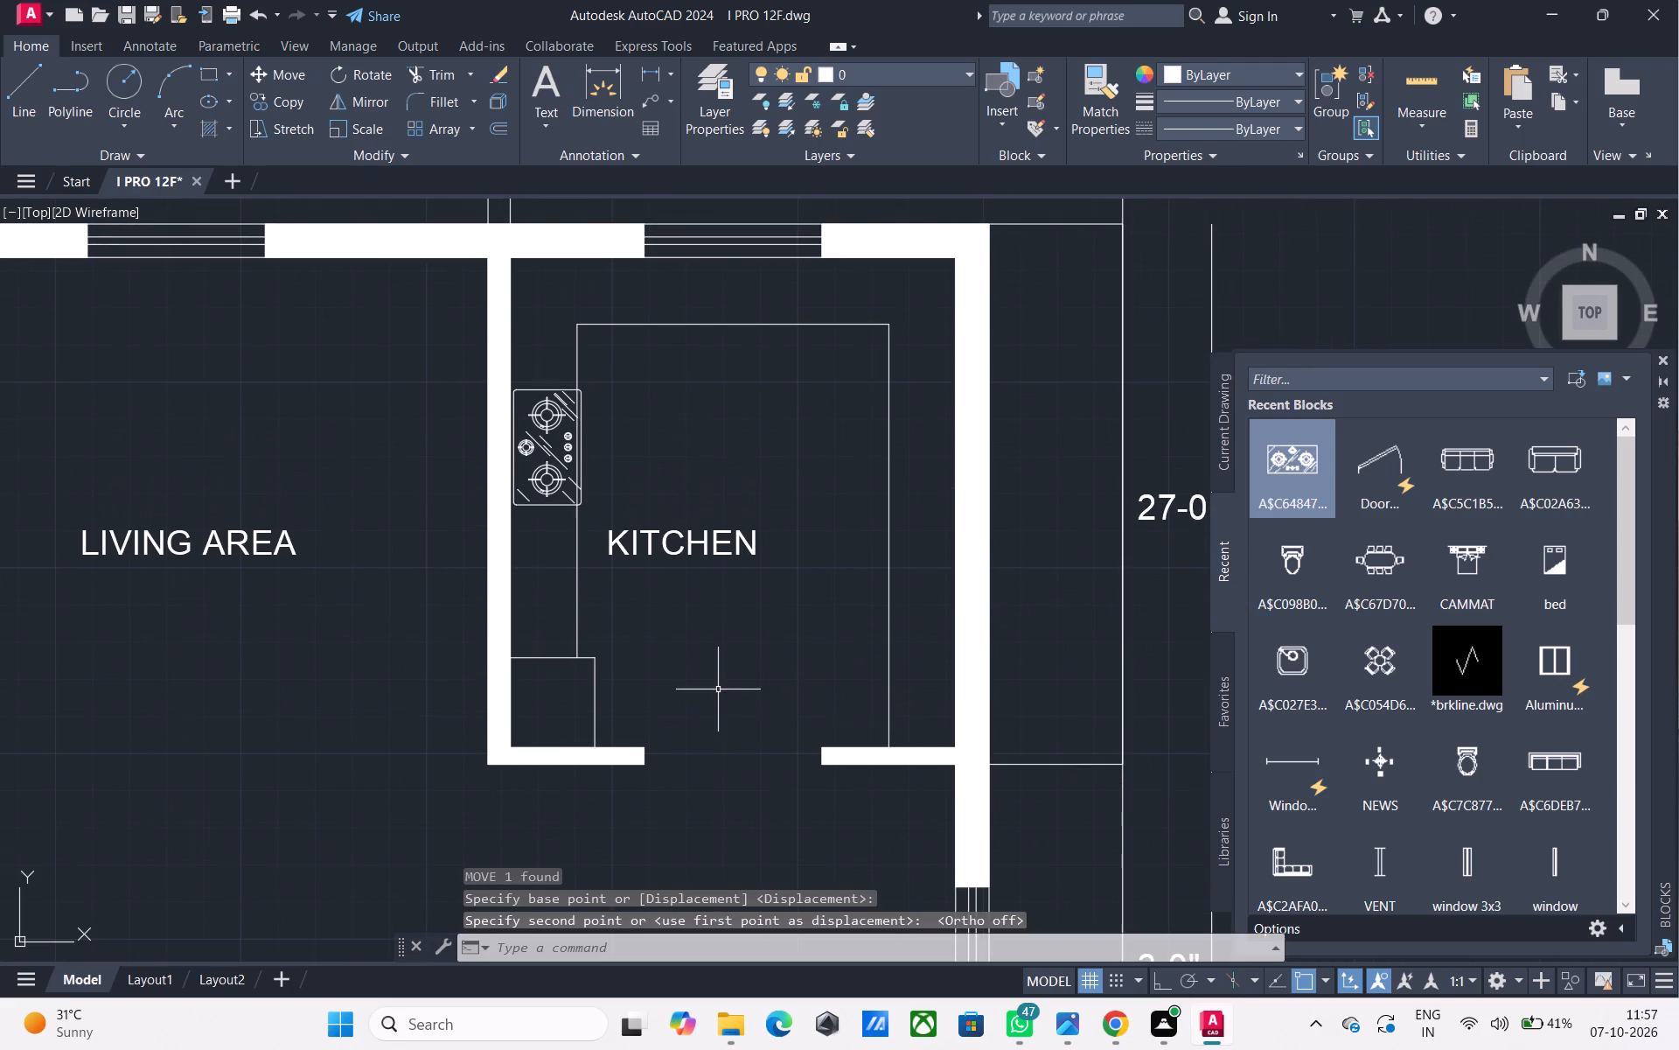
Scale down the stove block about its middle so that it fits within the width of the kitchen's left counter.
click(568, 528)
click(533, 474)
key(s)
key(c)
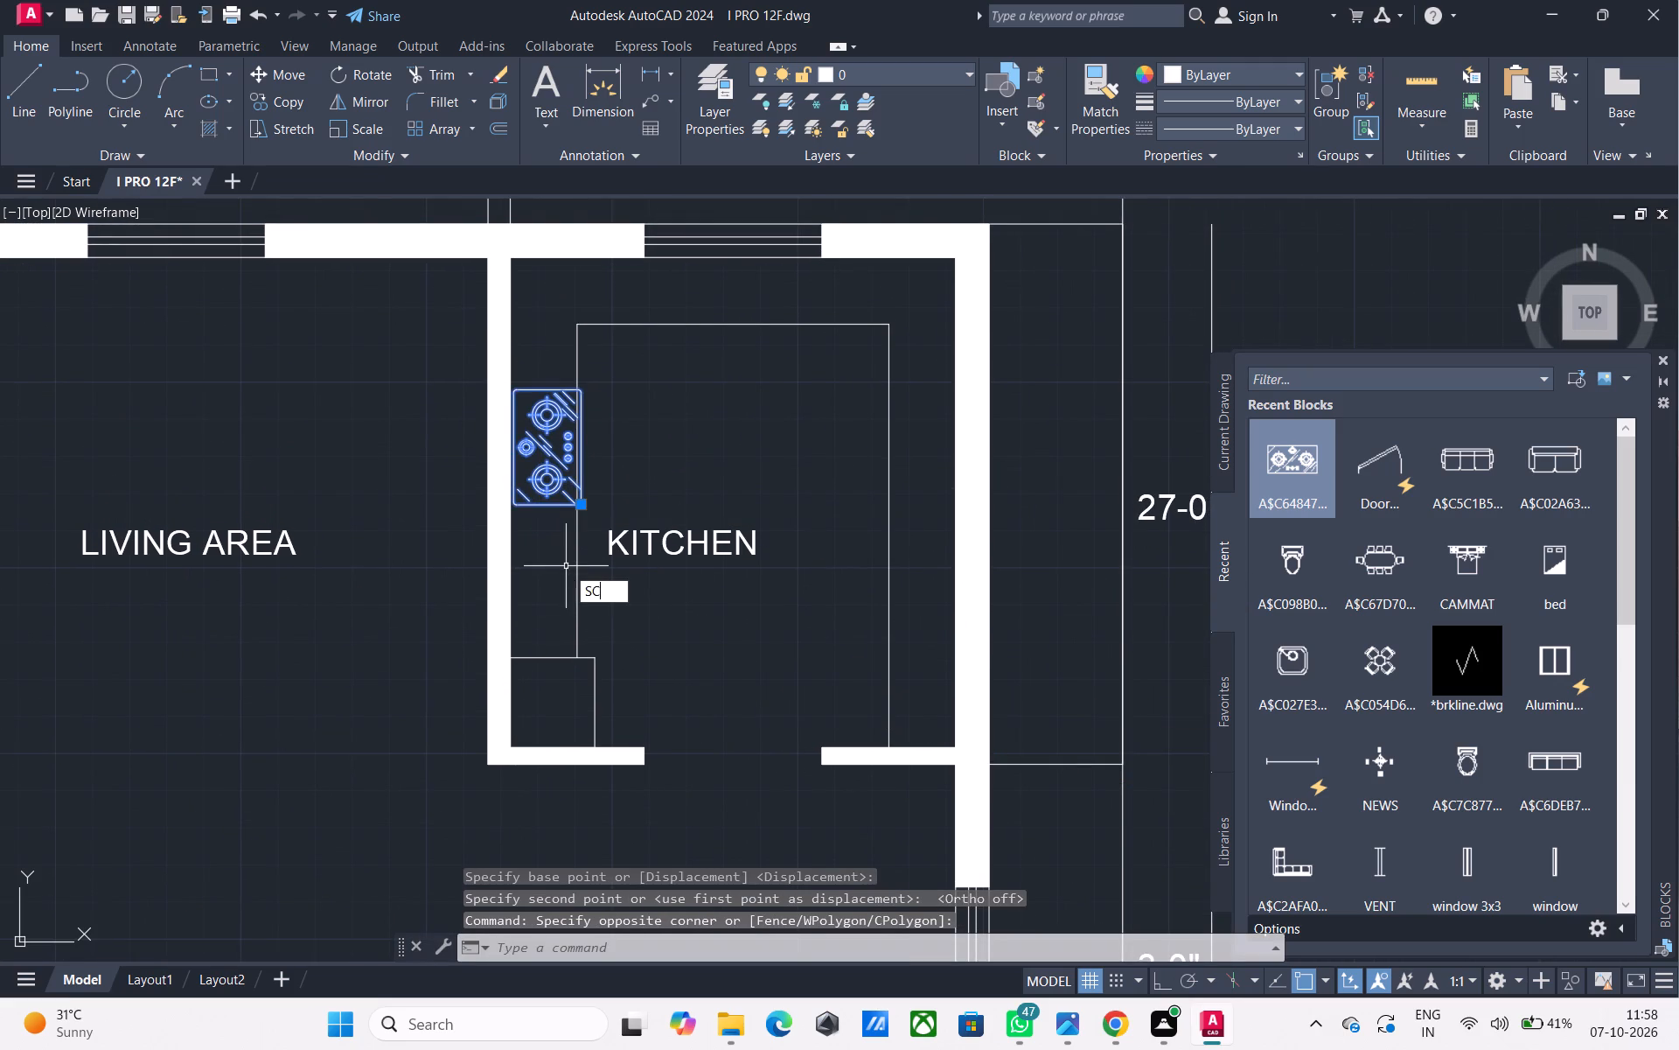
key(space)
click(554, 444)
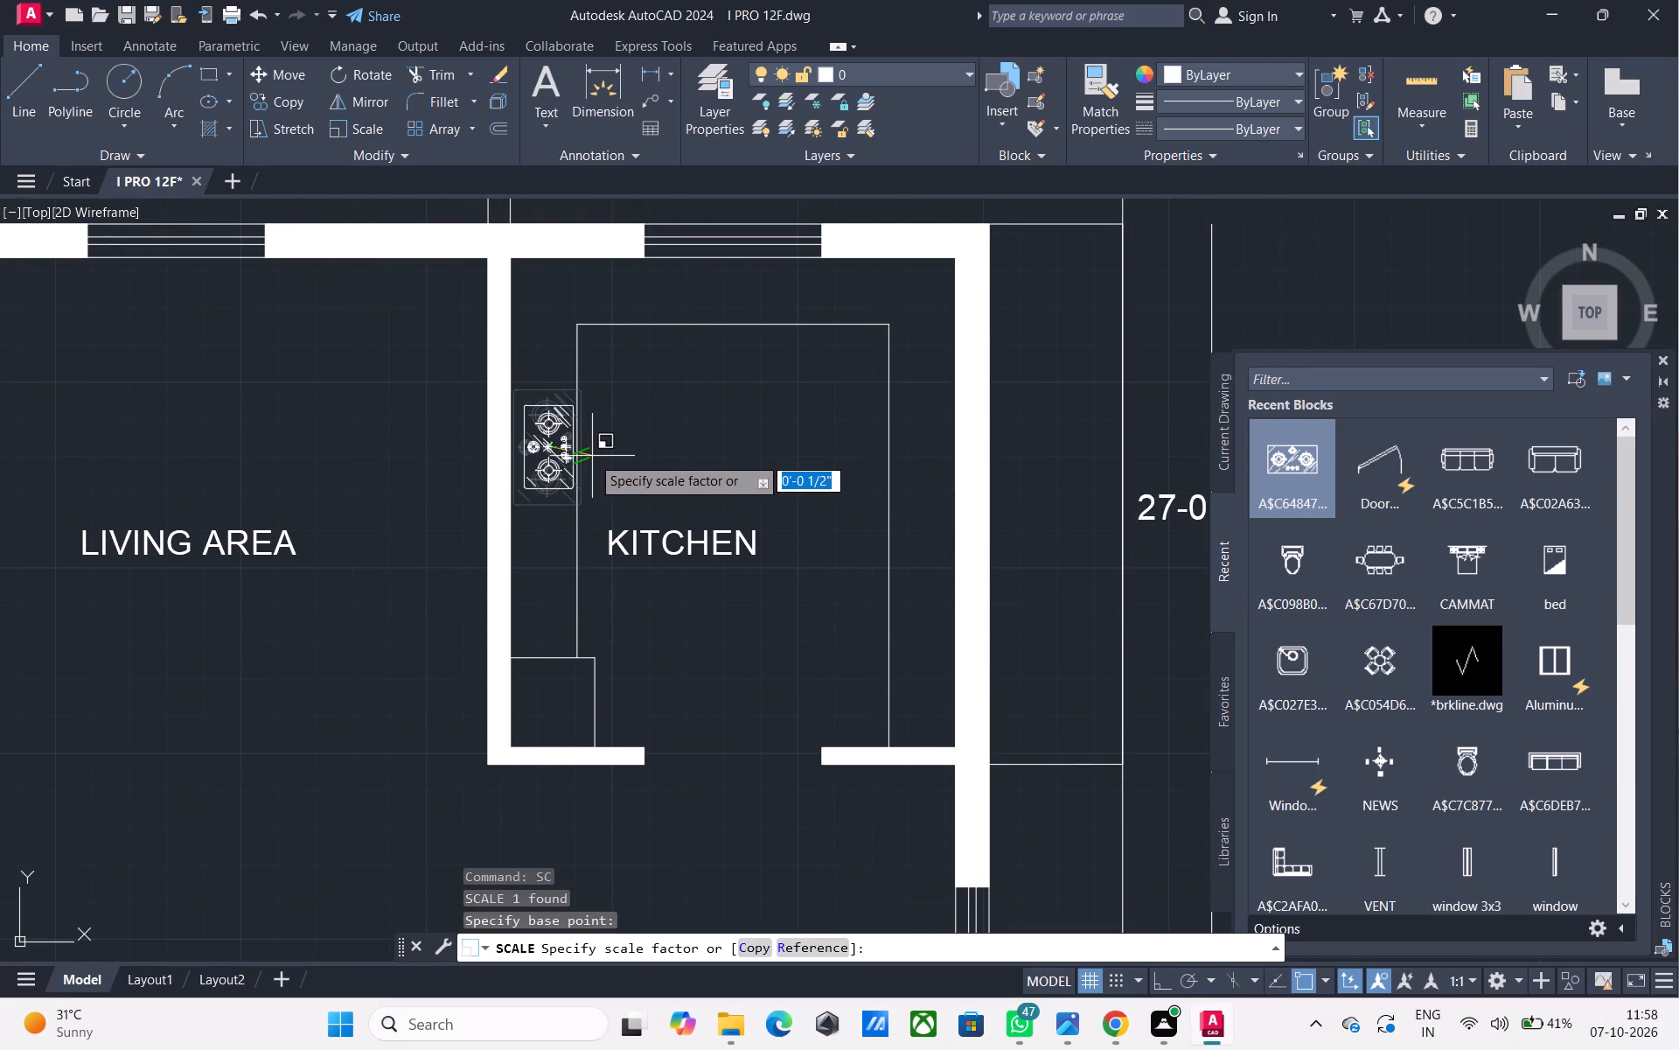
click(590, 455)
middle_drag(563, 446, 528, 400)
scroll(536, 407, down, 1)
middle_drag(554, 425, 591, 631)
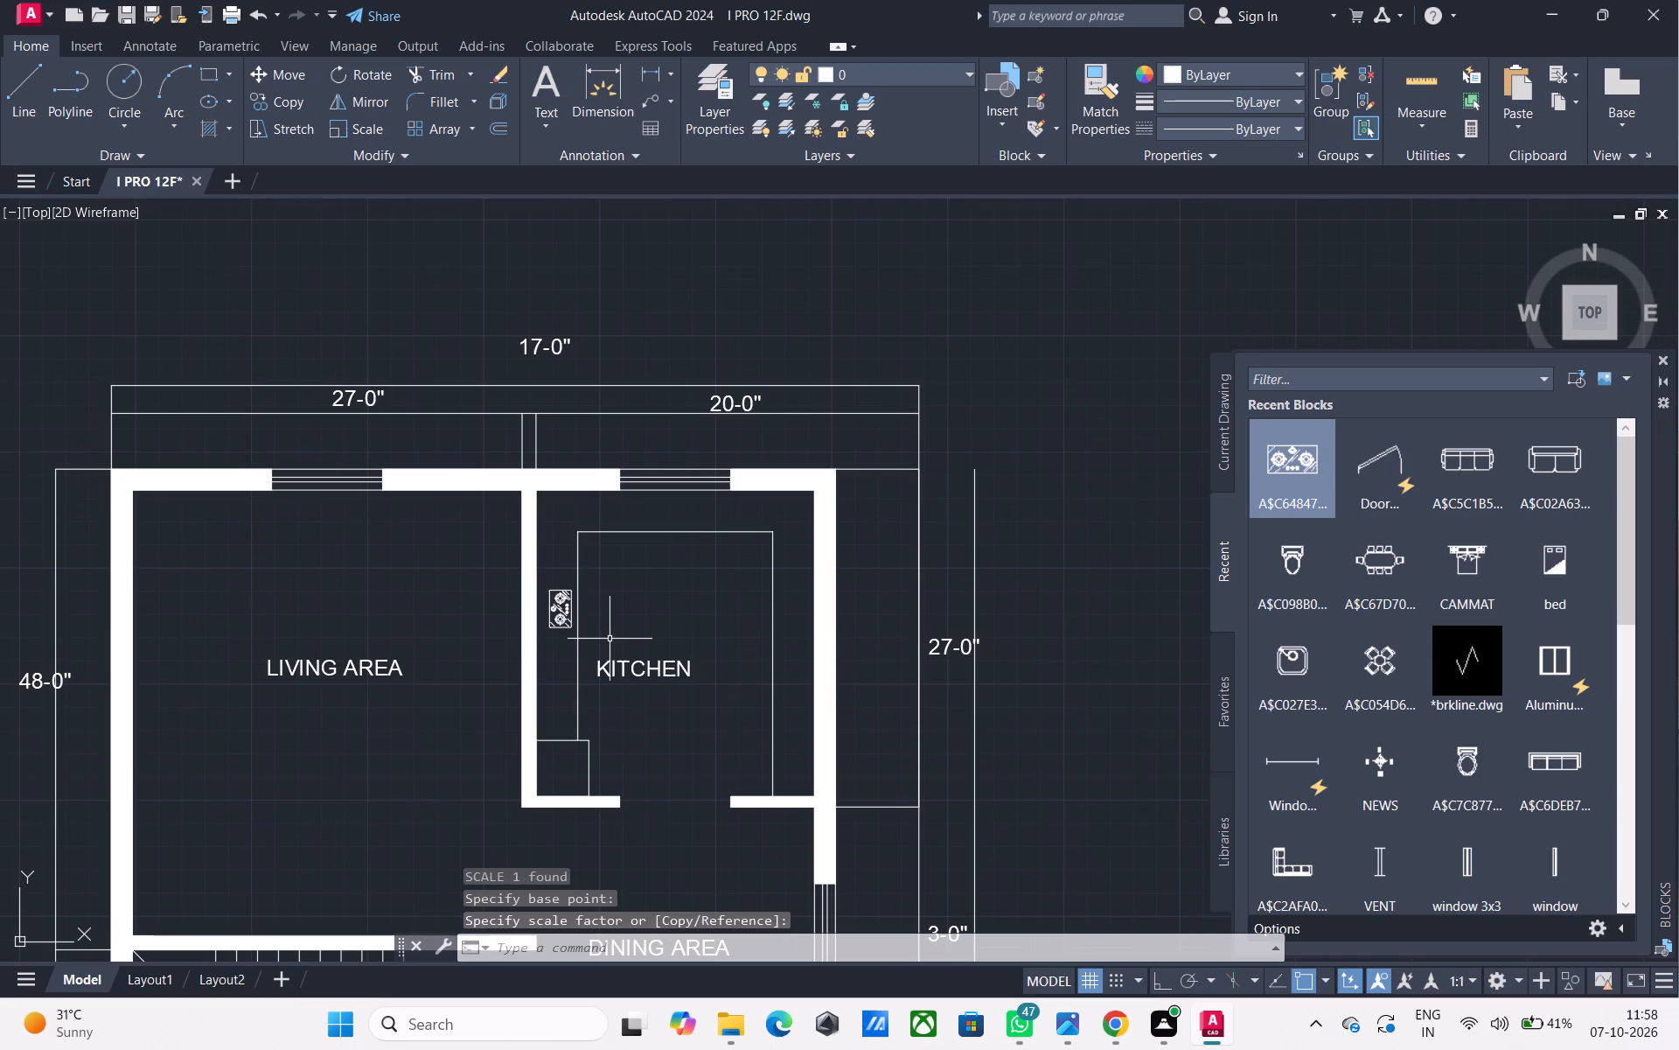
Copy the stove block from the kitchen's left counter straight across onto the right counter.
click(565, 624)
key(c)
text(O)
key(space)
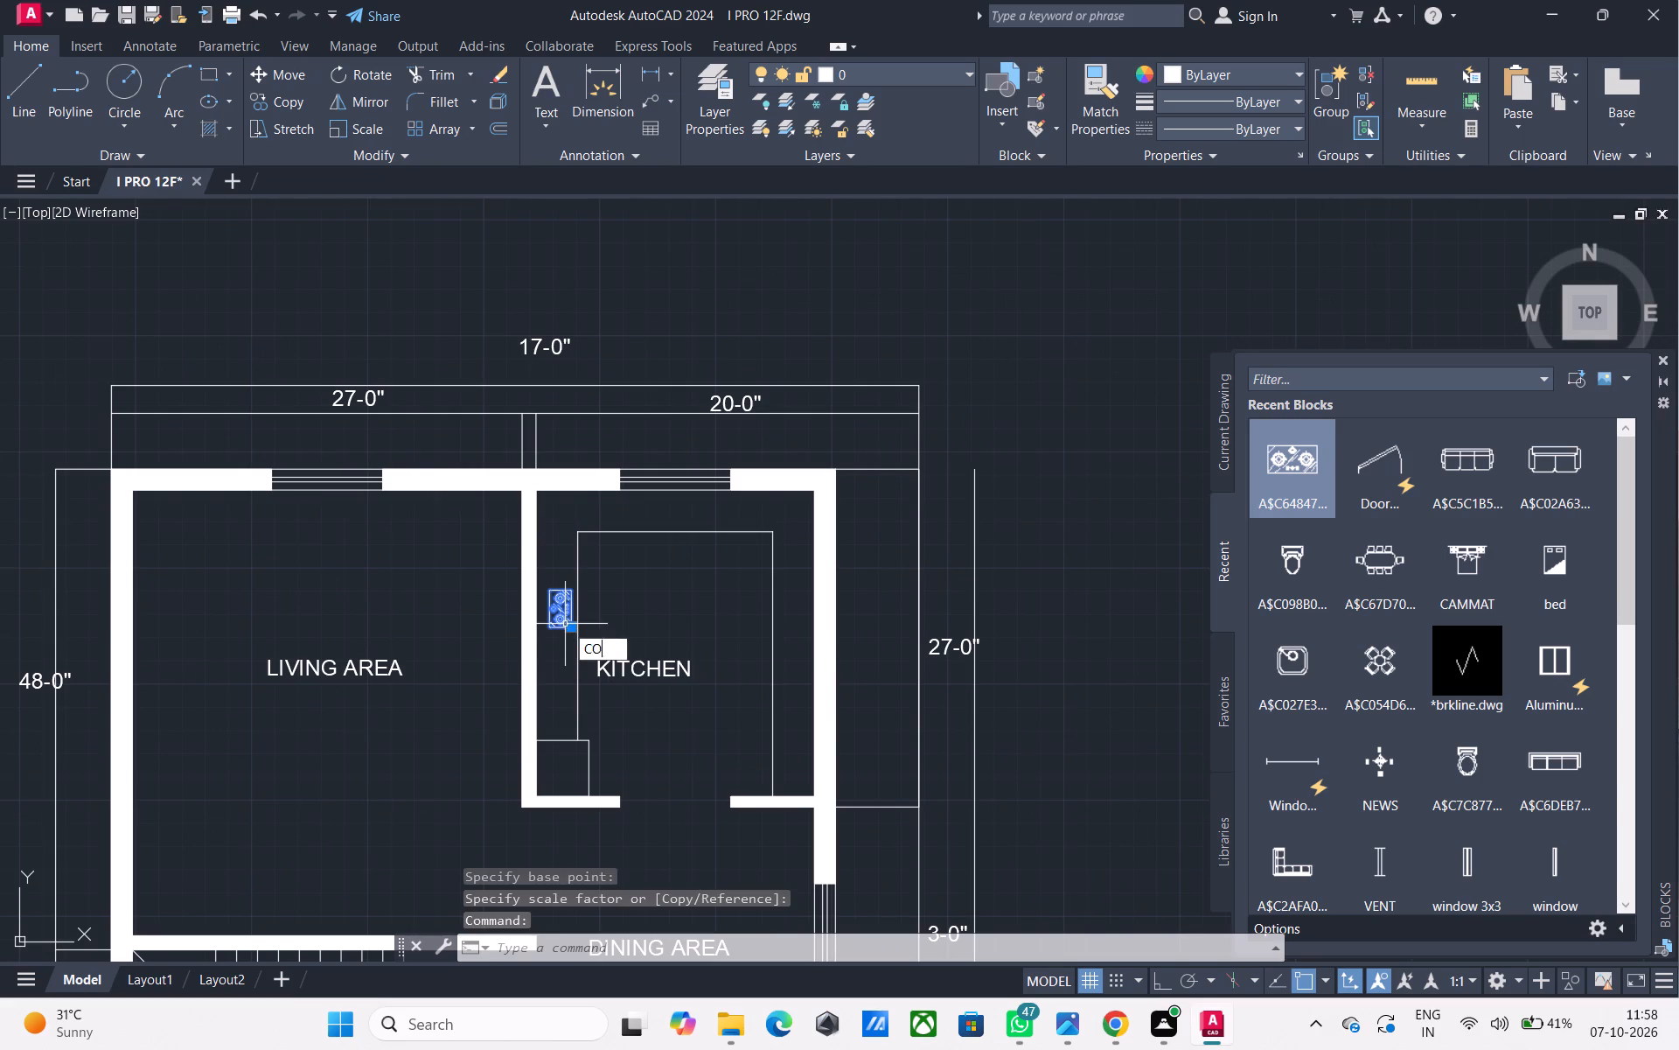
scroll(565, 624, up, 2)
click(565, 624)
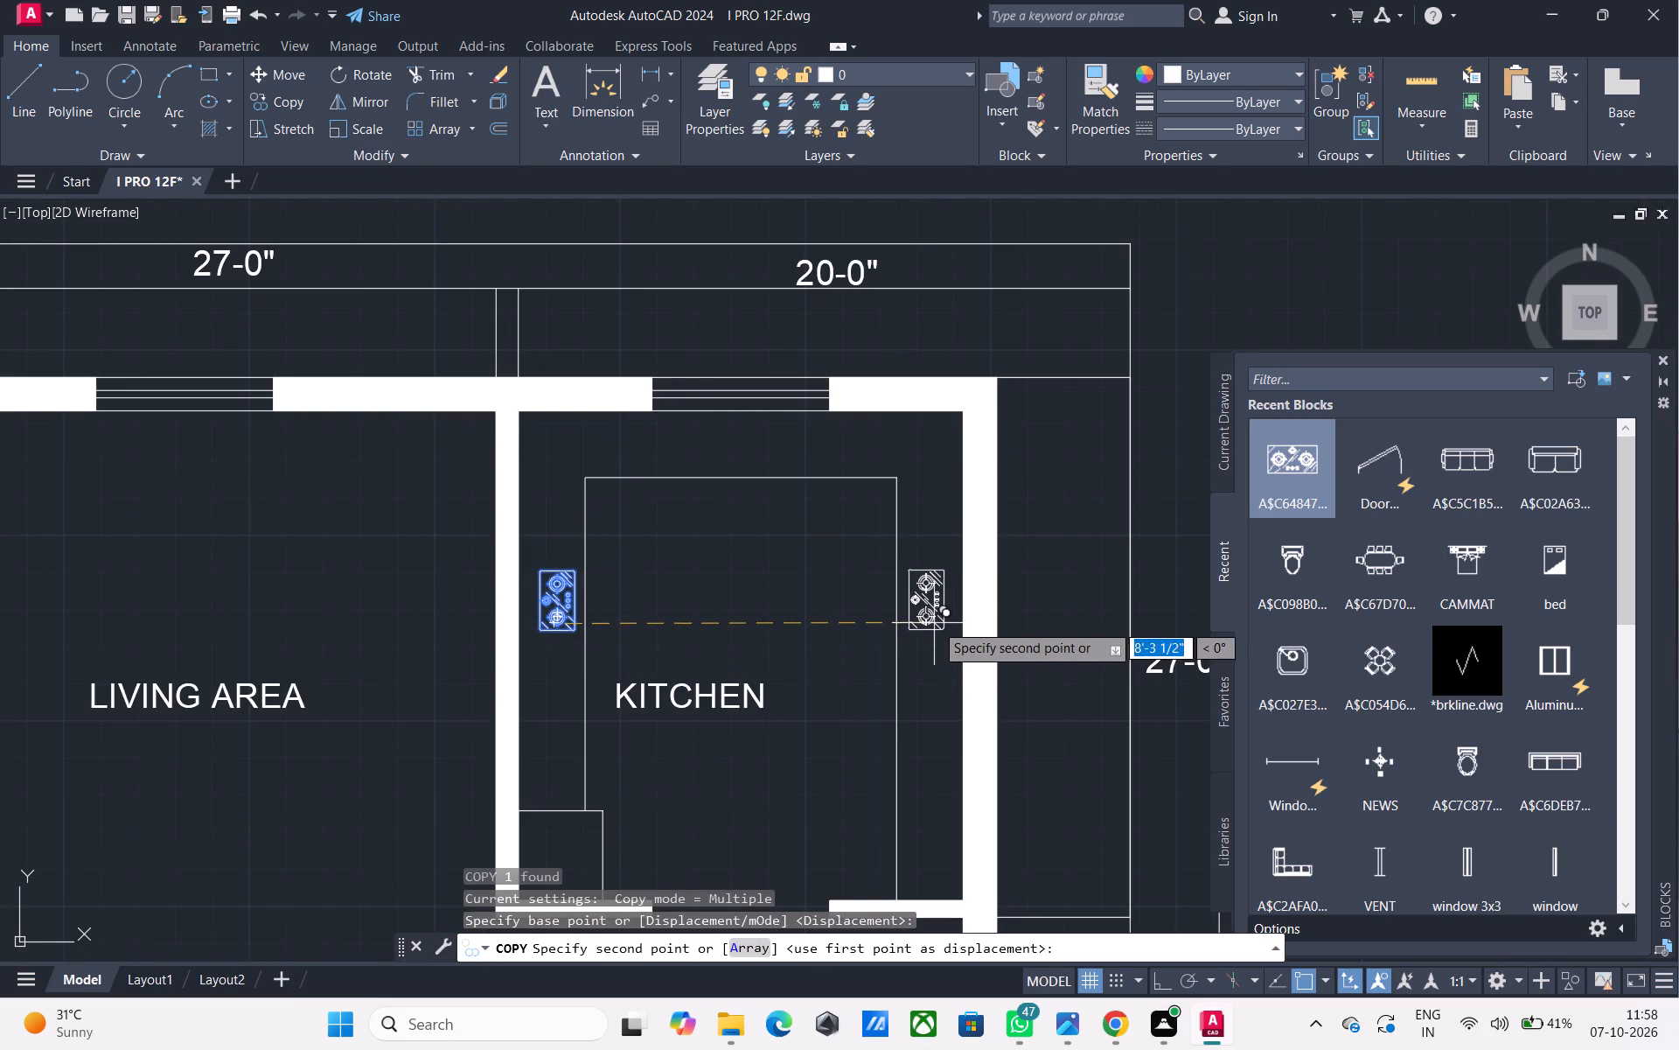
click(936, 622)
scroll(815, 628, down, 1)
middle_drag(813, 627, 791, 542)
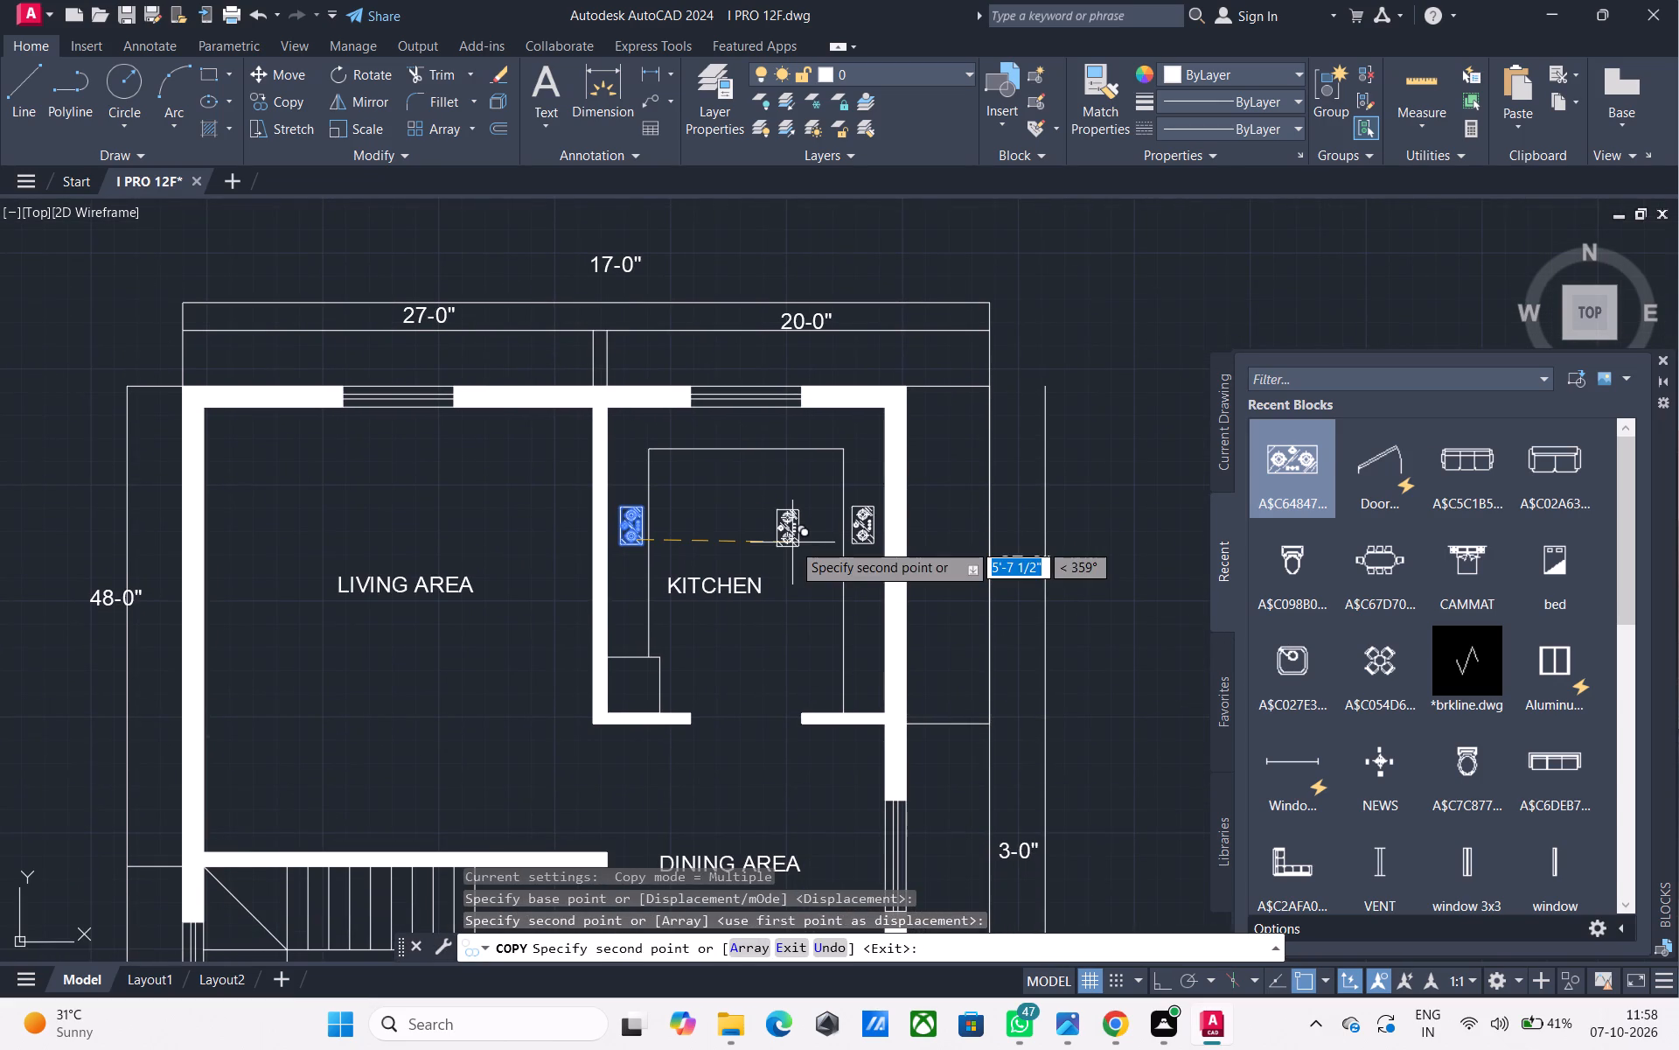
key(Escape)
Look through the whole recent blocks library for further fixtures to insert.
middle_drag(815, 509, 791, 629)
middle_drag(1135, 675, 1096, 592)
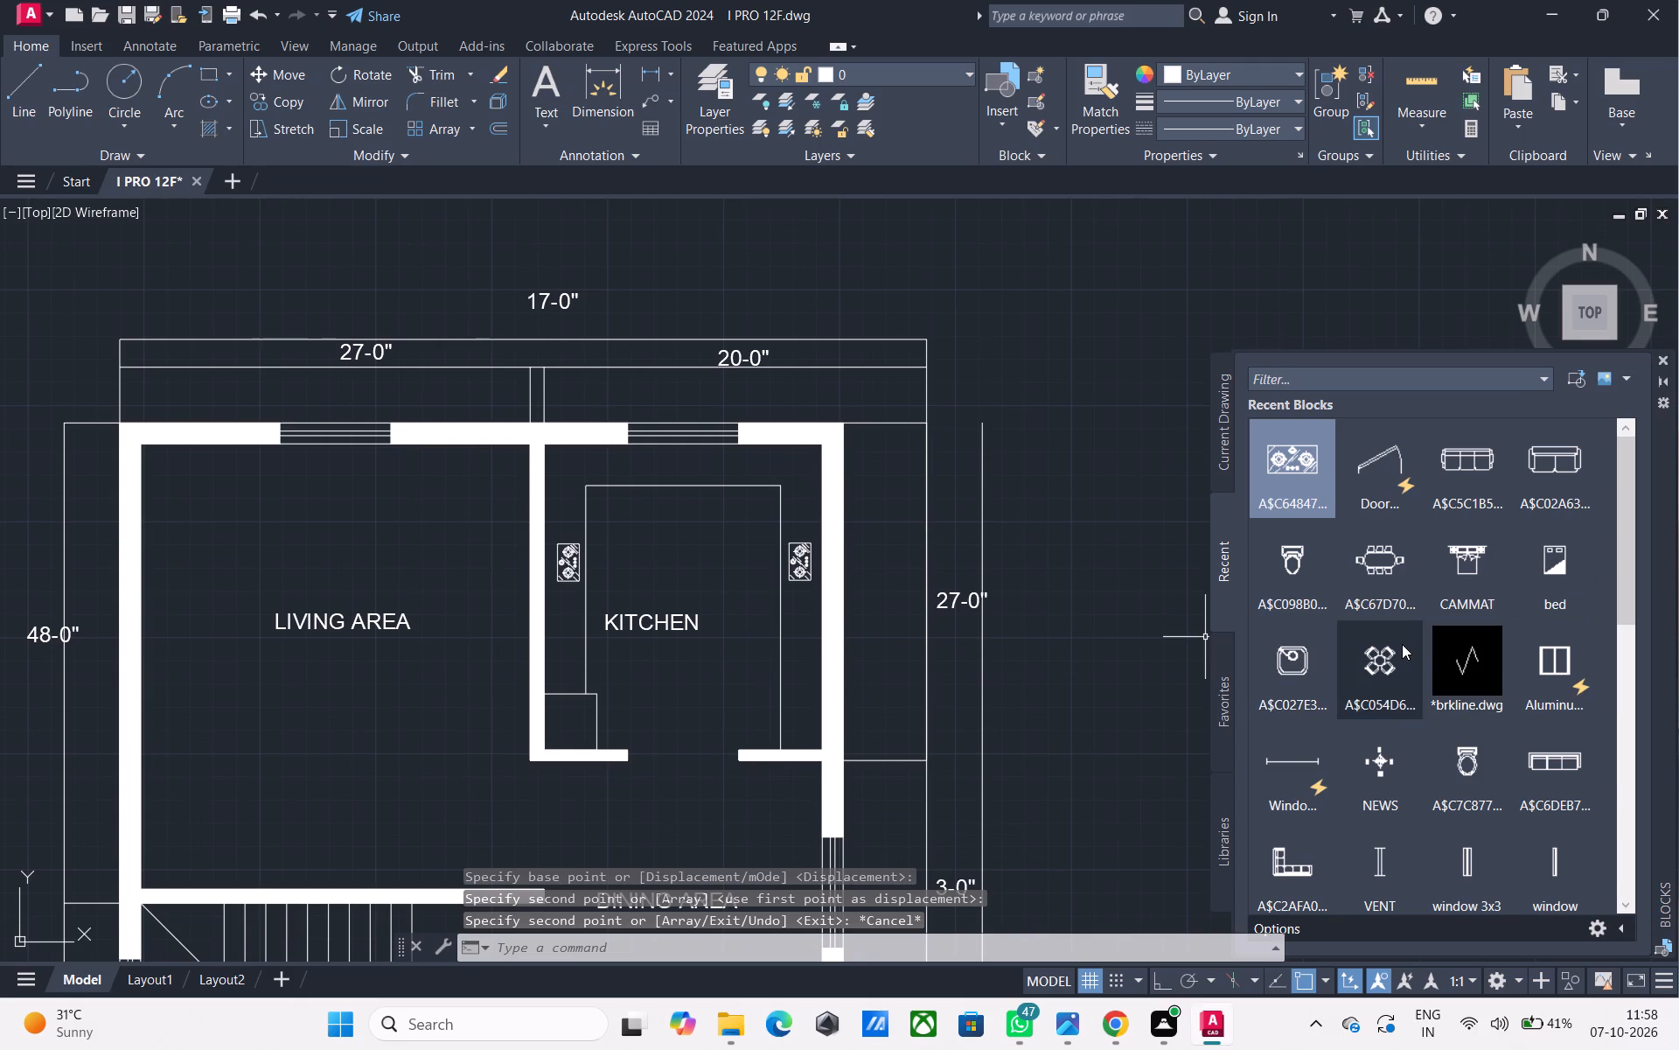
scroll(1390, 548, down, 3)
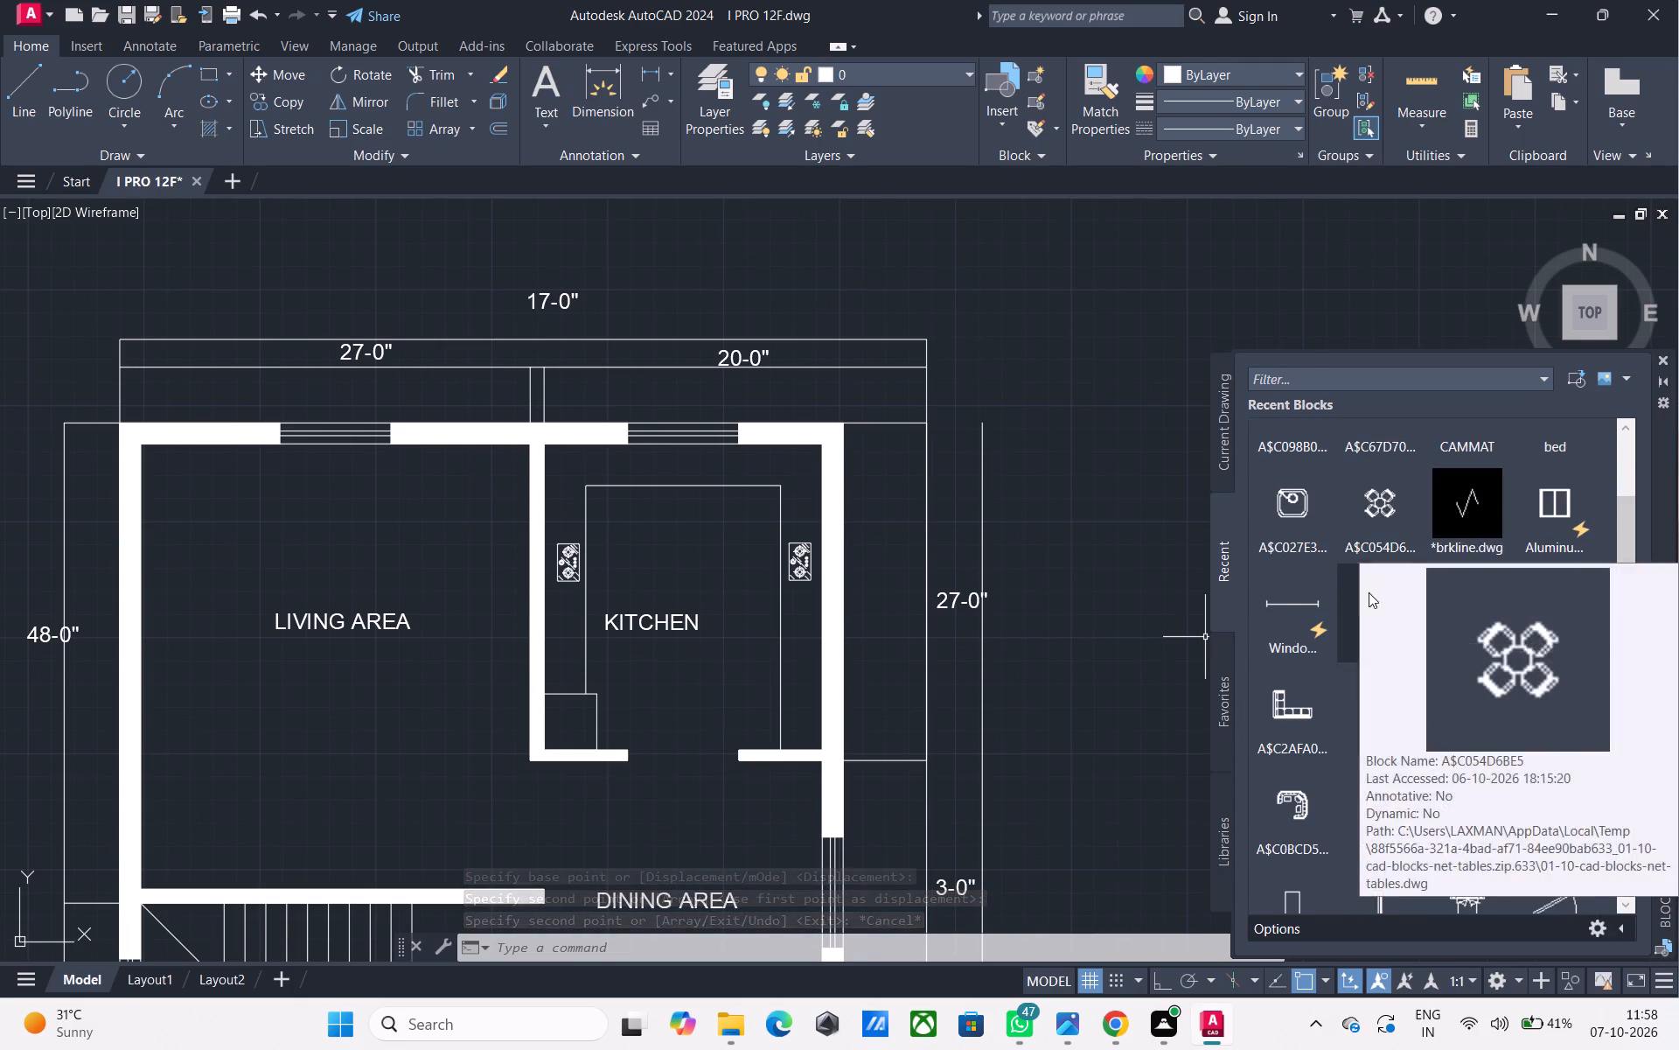
scroll(1439, 749, down, 3)
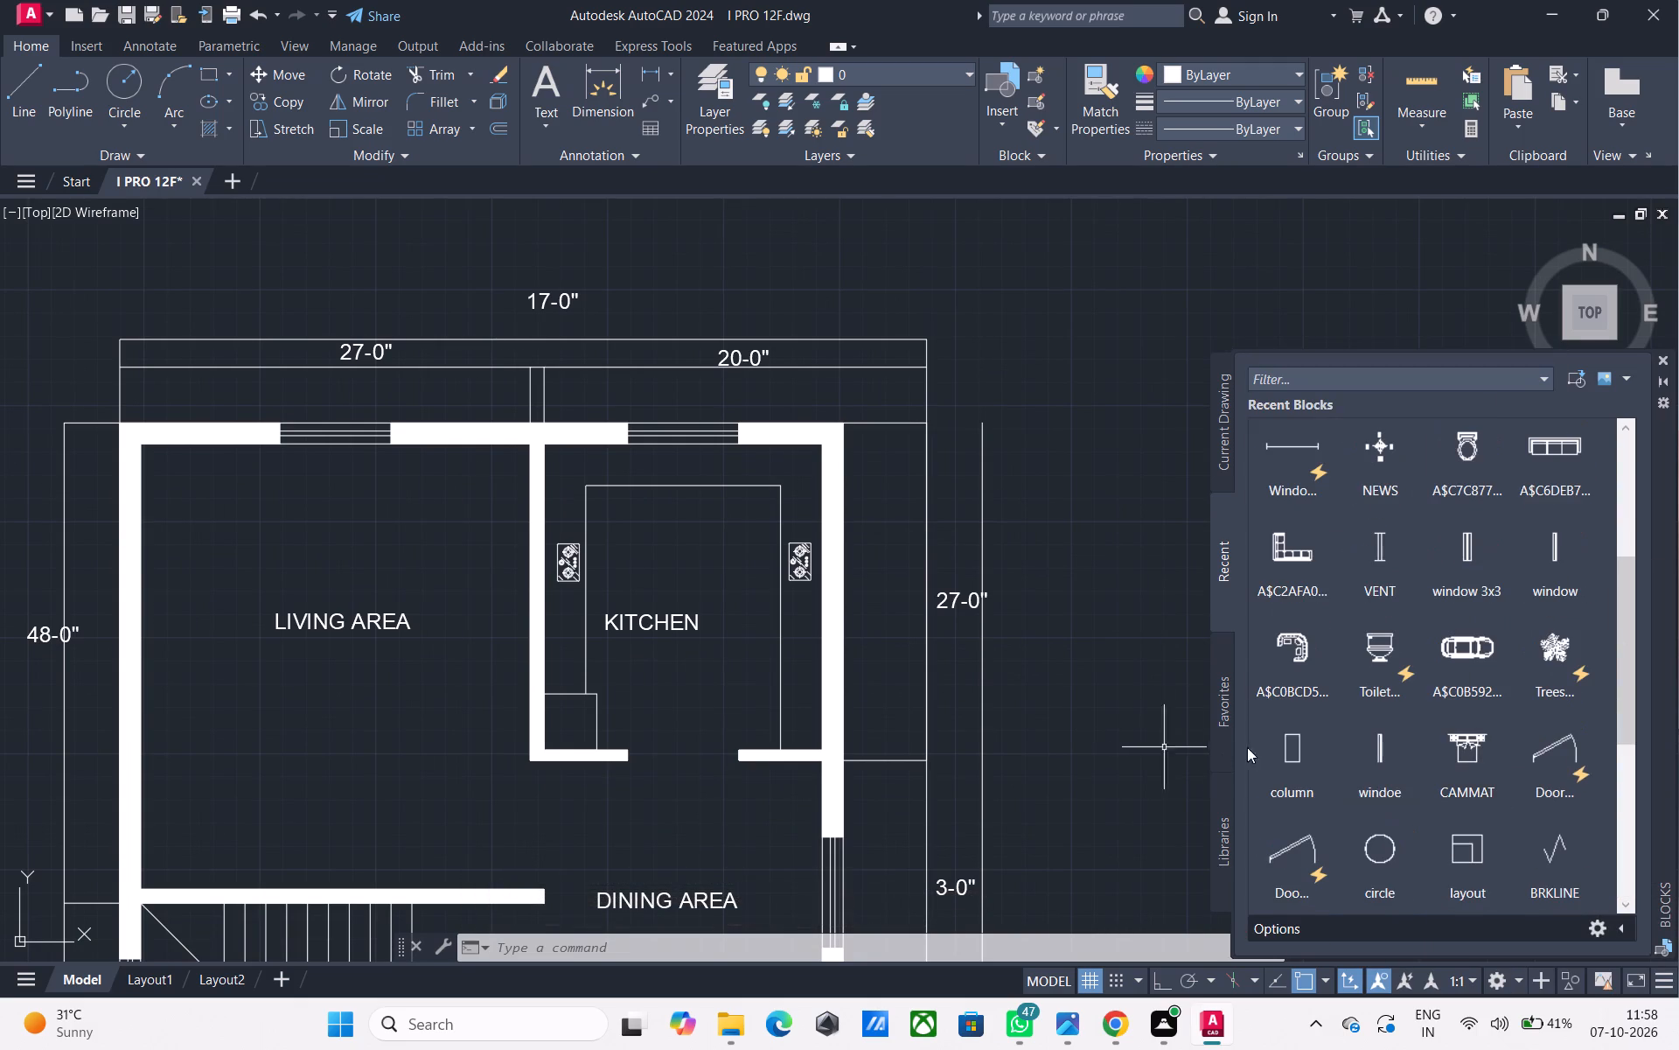
scroll(1369, 738, down, 7)
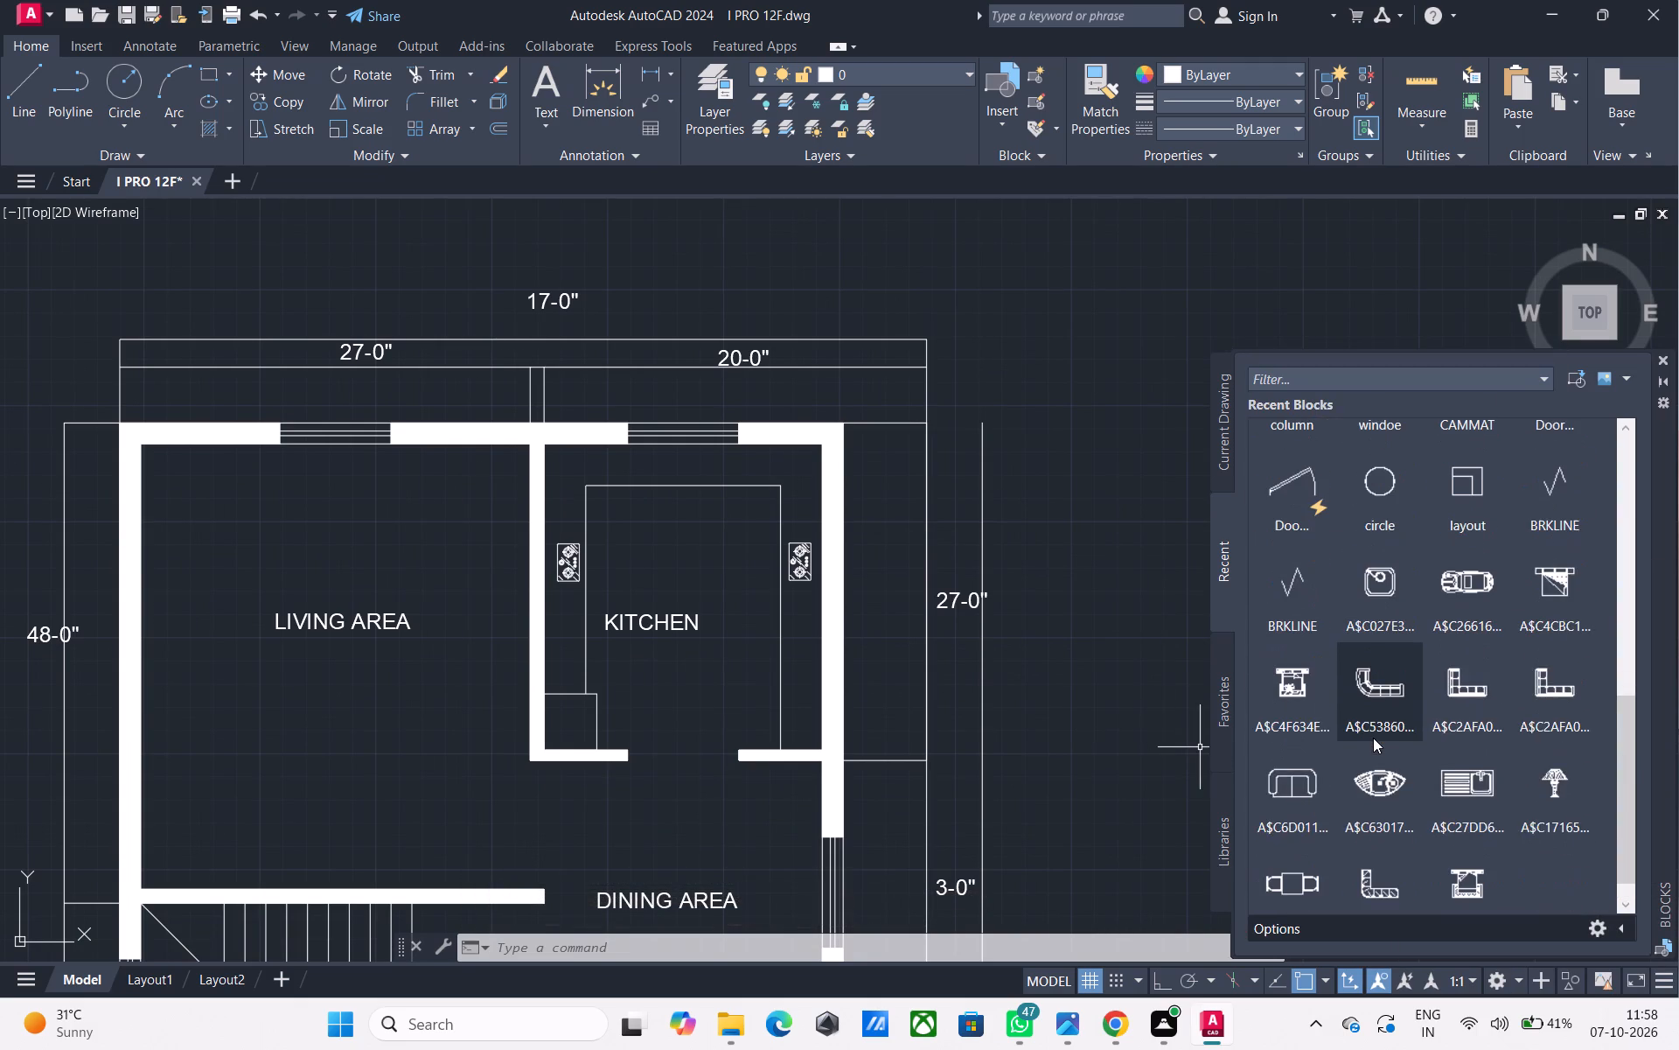
scroll(1373, 738, down, 3)
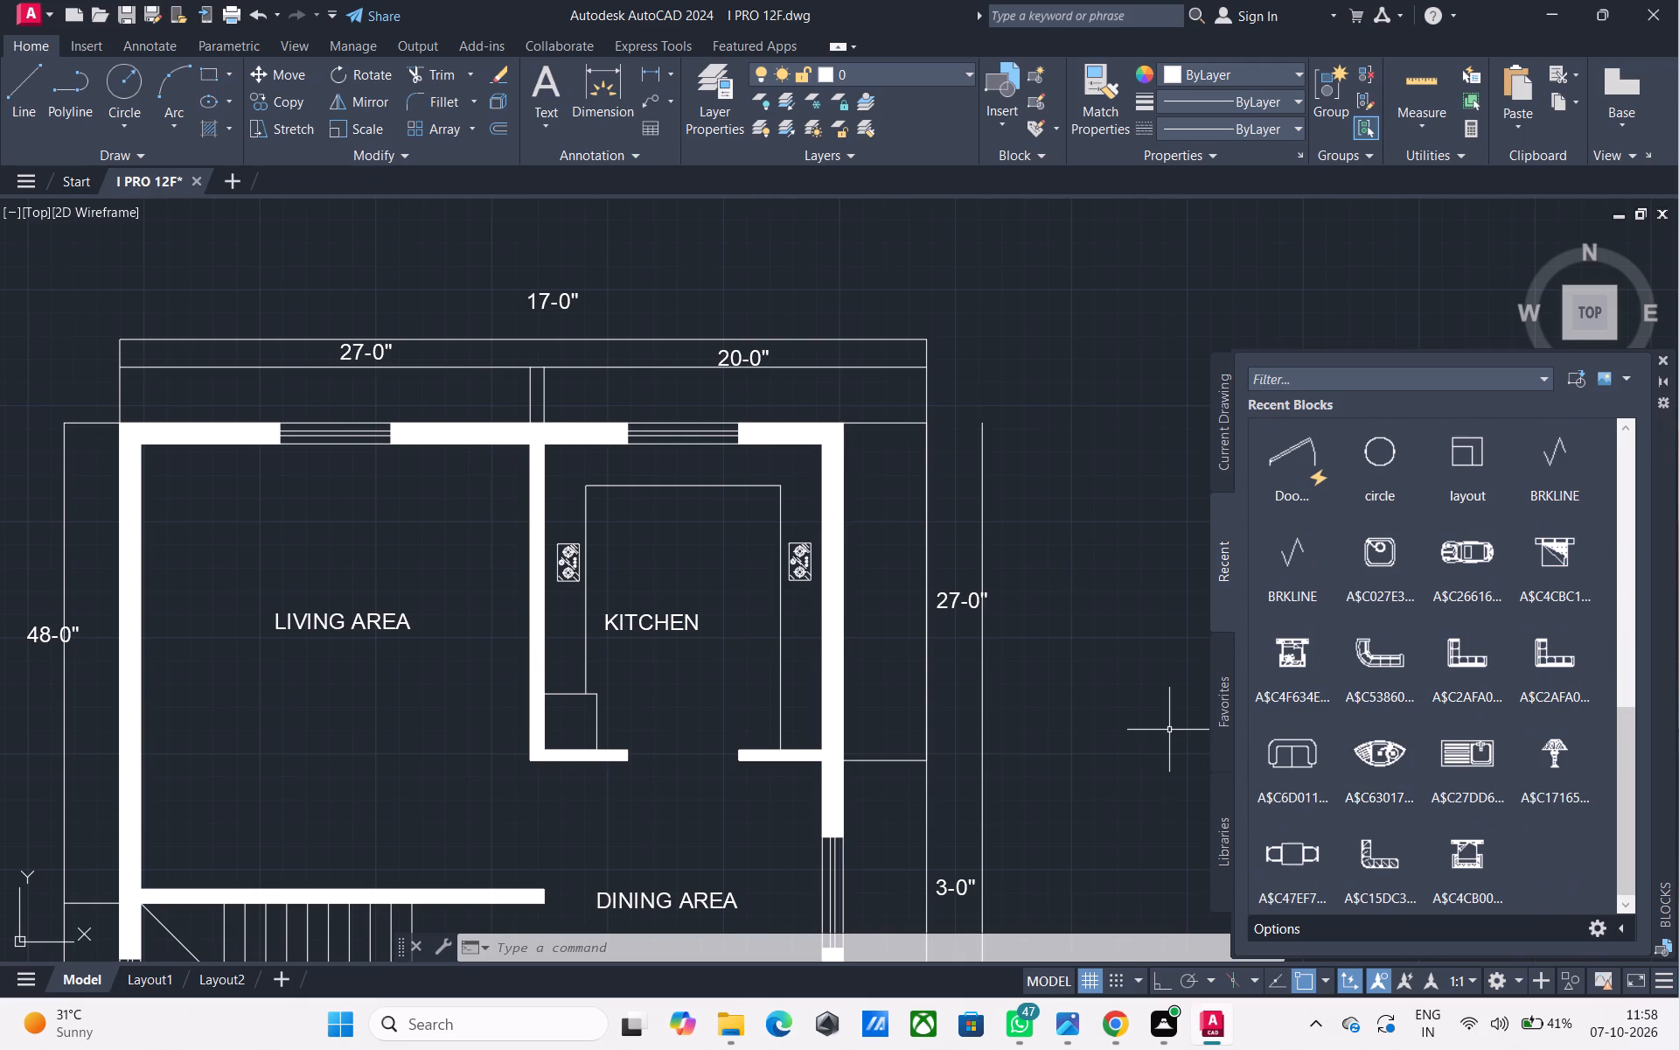
scroll(1356, 729, up, 3)
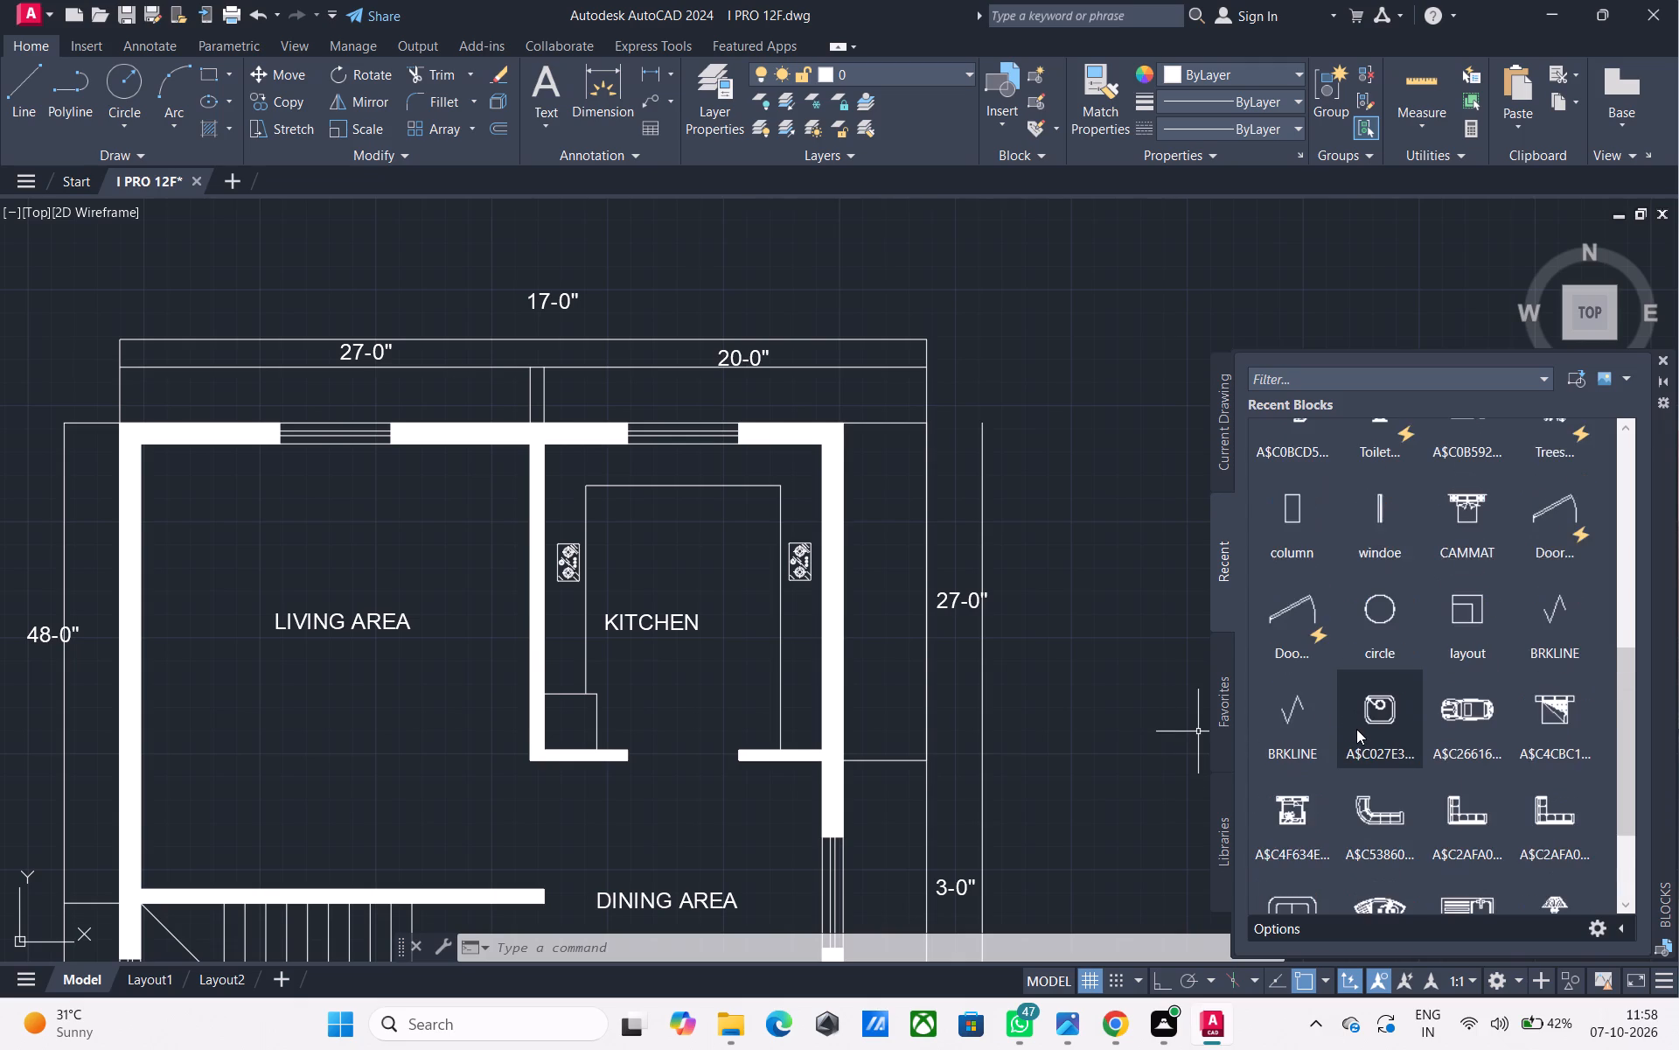
scroll(1356, 729, up, 4)
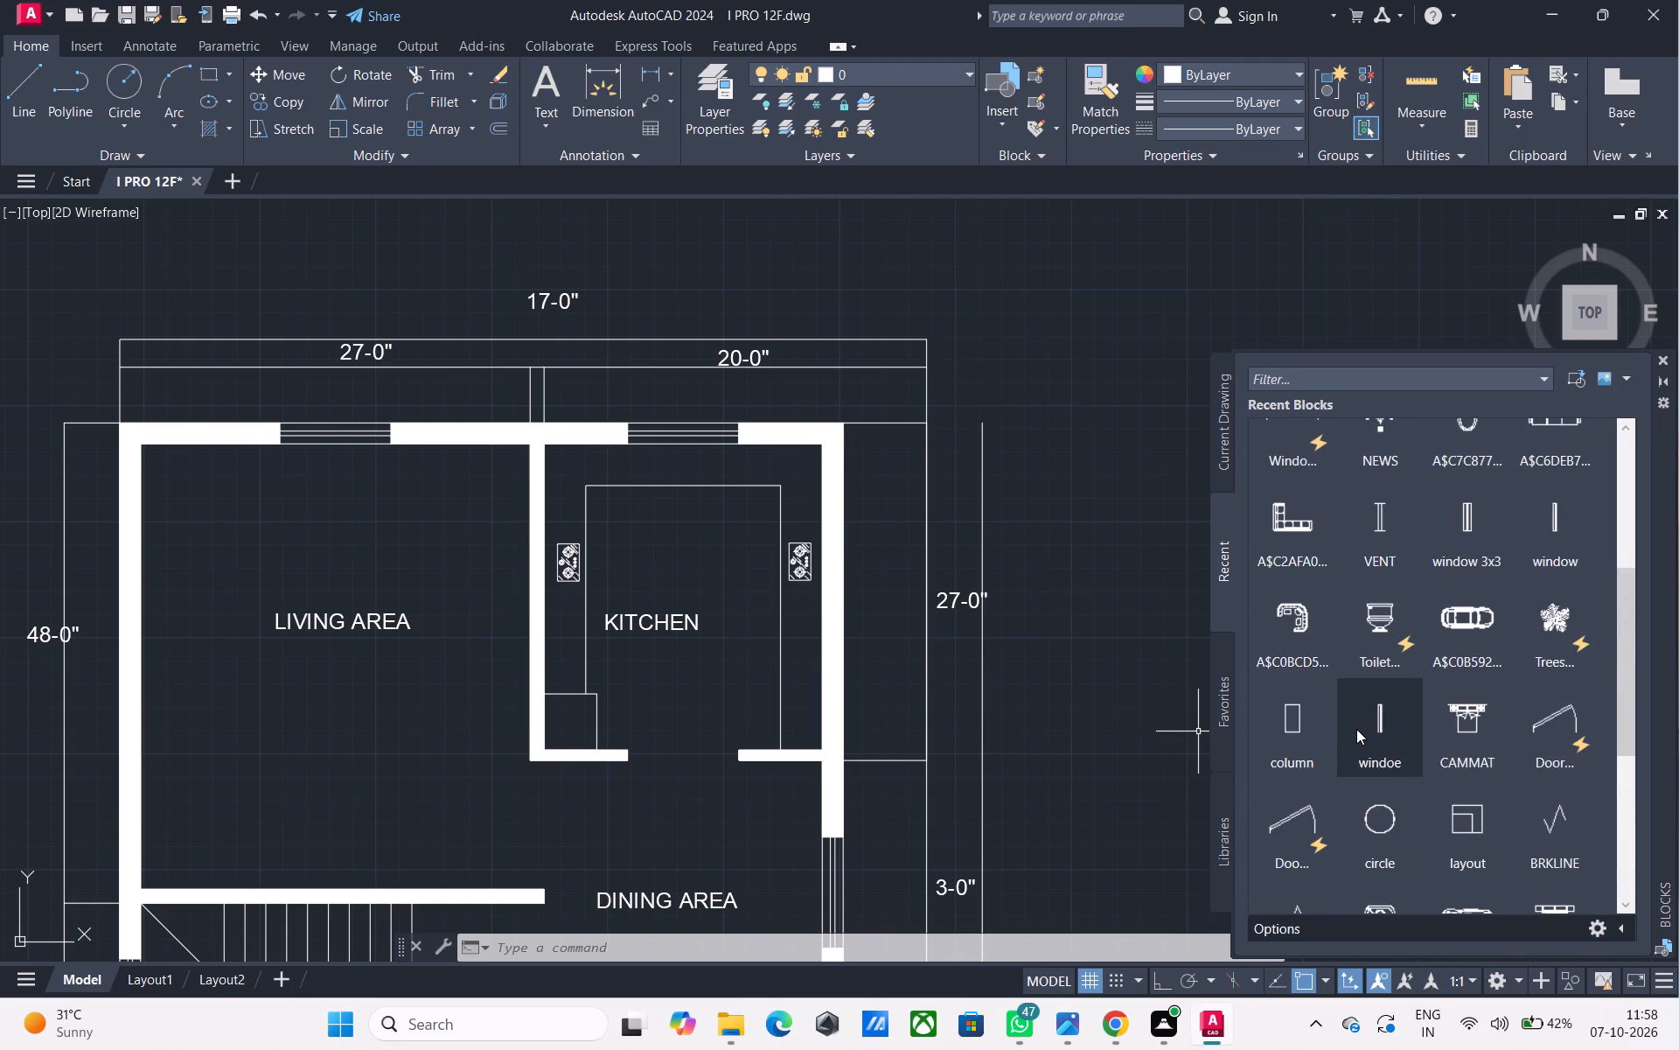
scroll(1356, 729, up, 5)
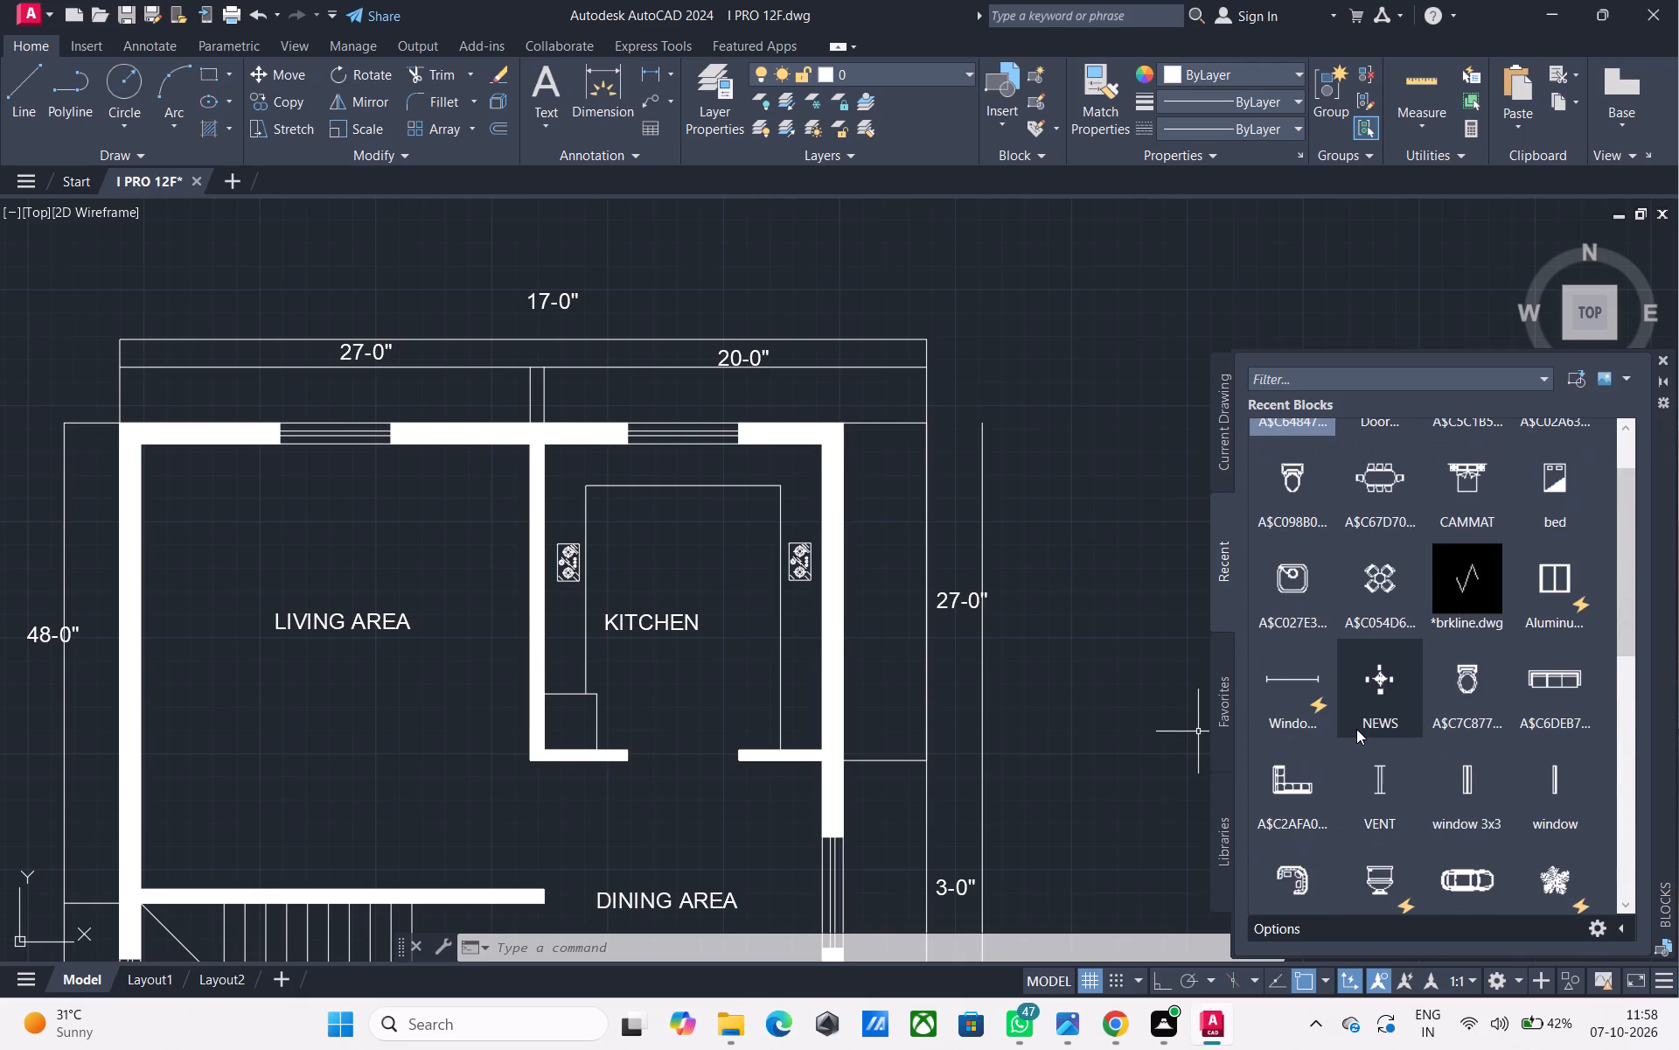
scroll(1356, 729, up, 7)
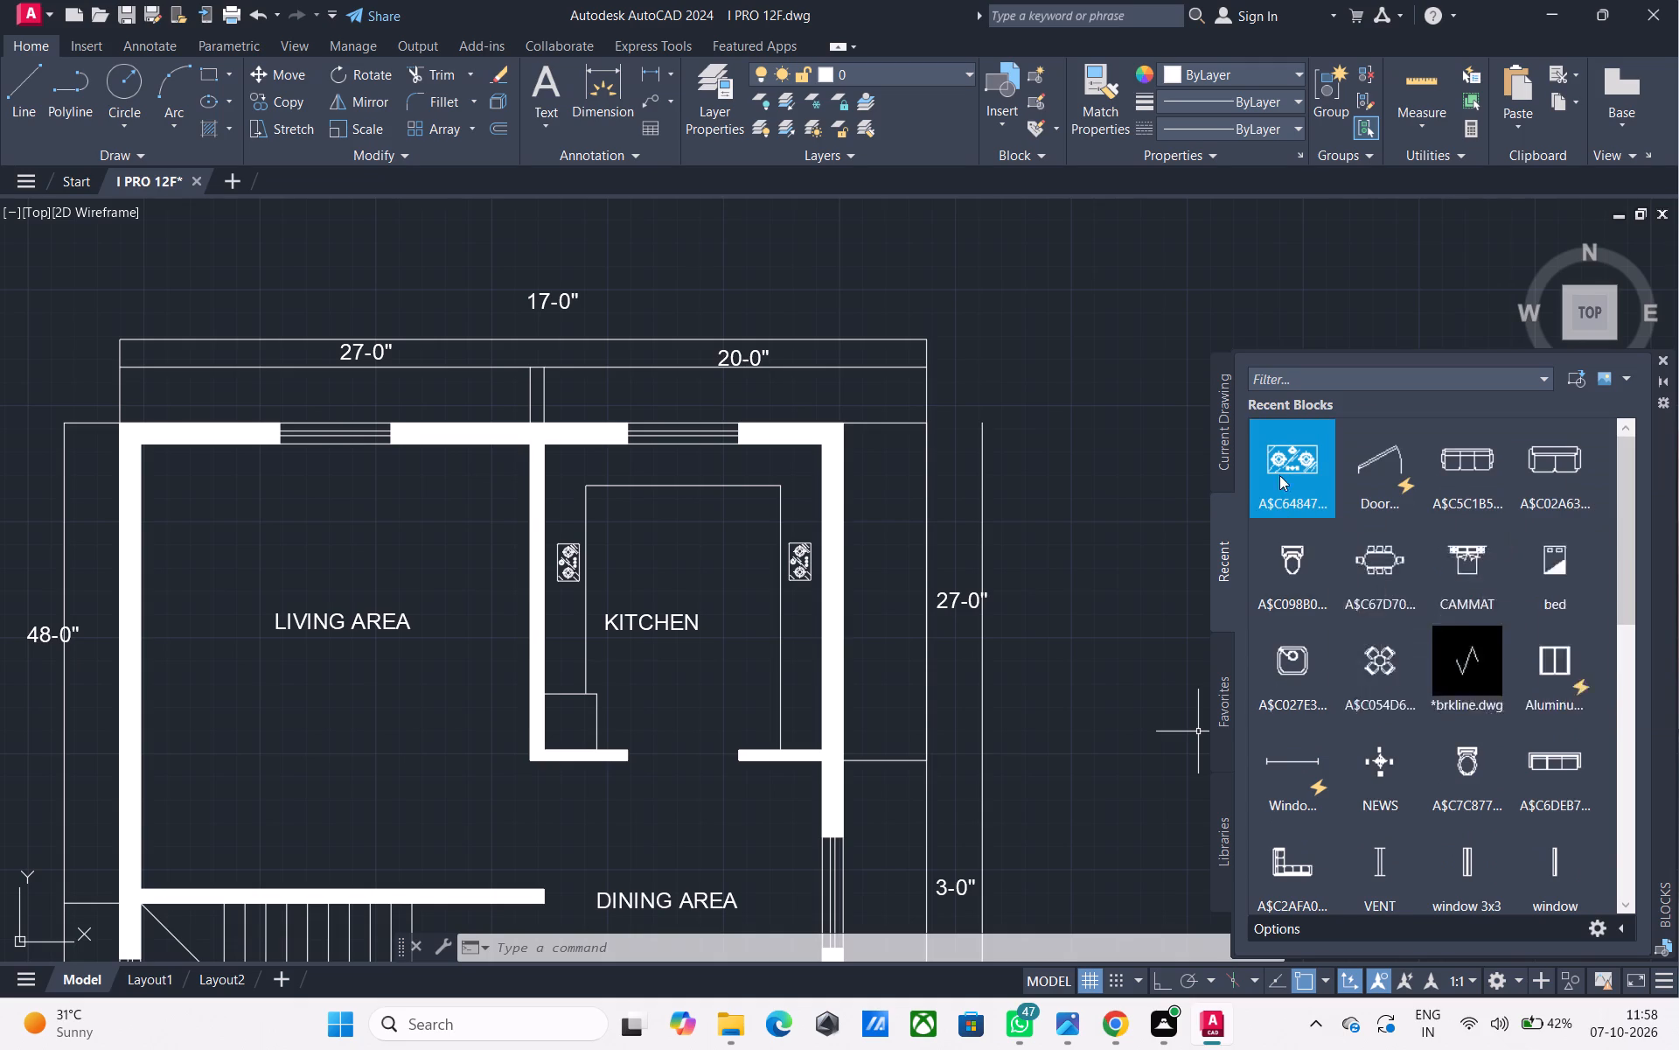
Save the drawing.
key(Escape)
scroll(882, 611, down, 2)
middle_drag(803, 625, 861, 396)
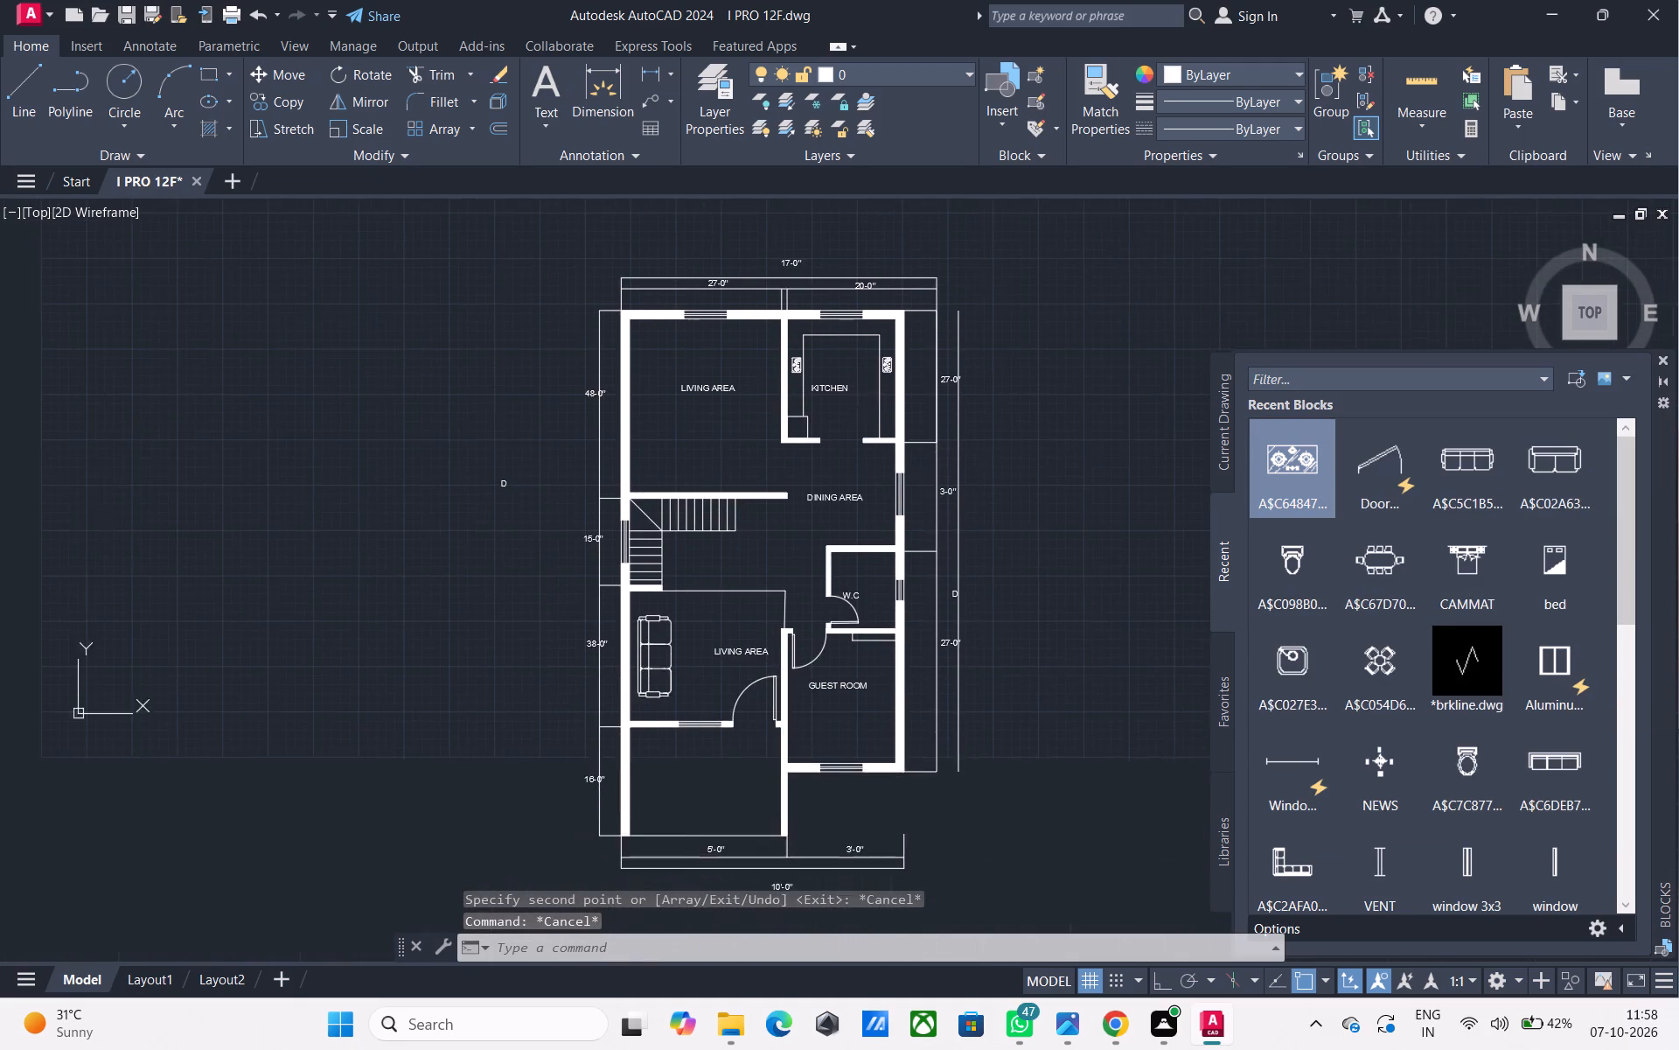
middle_drag(831, 584, 773, 500)
key(ctrl+s)
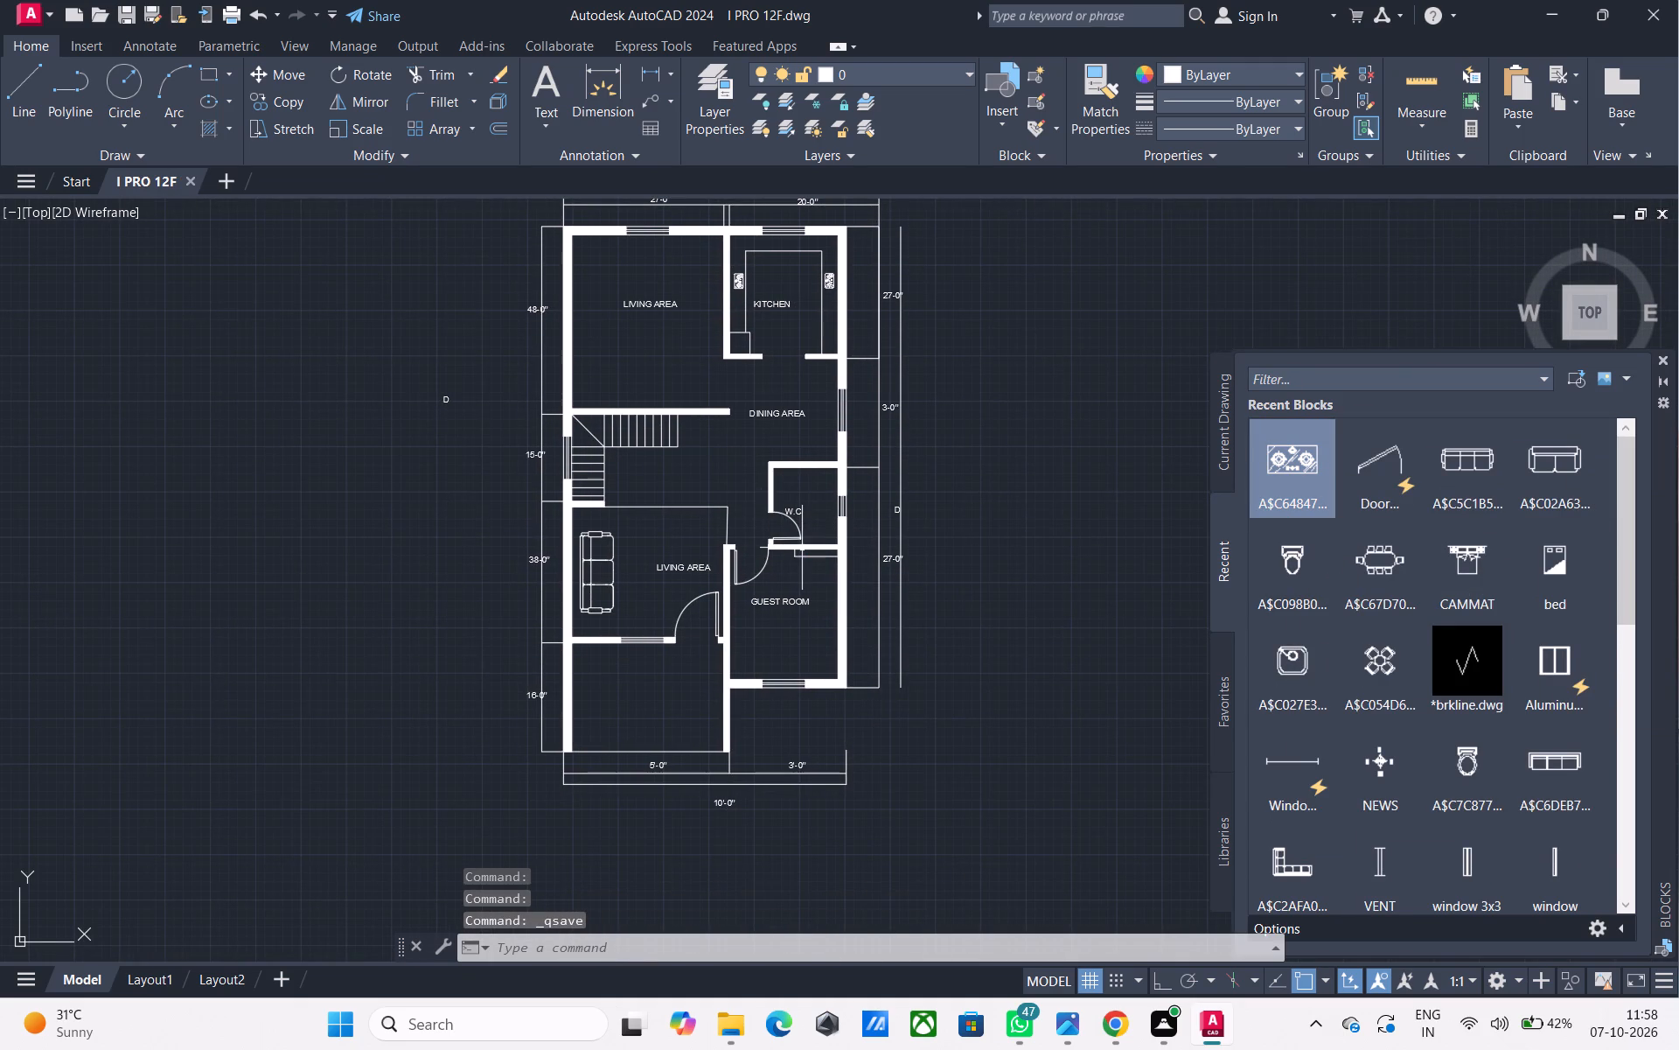
Draw a 9" by 9" square column outline in the empty space to the right of the floor plan.
middle_drag(801, 550, 807, 469)
text(RE)
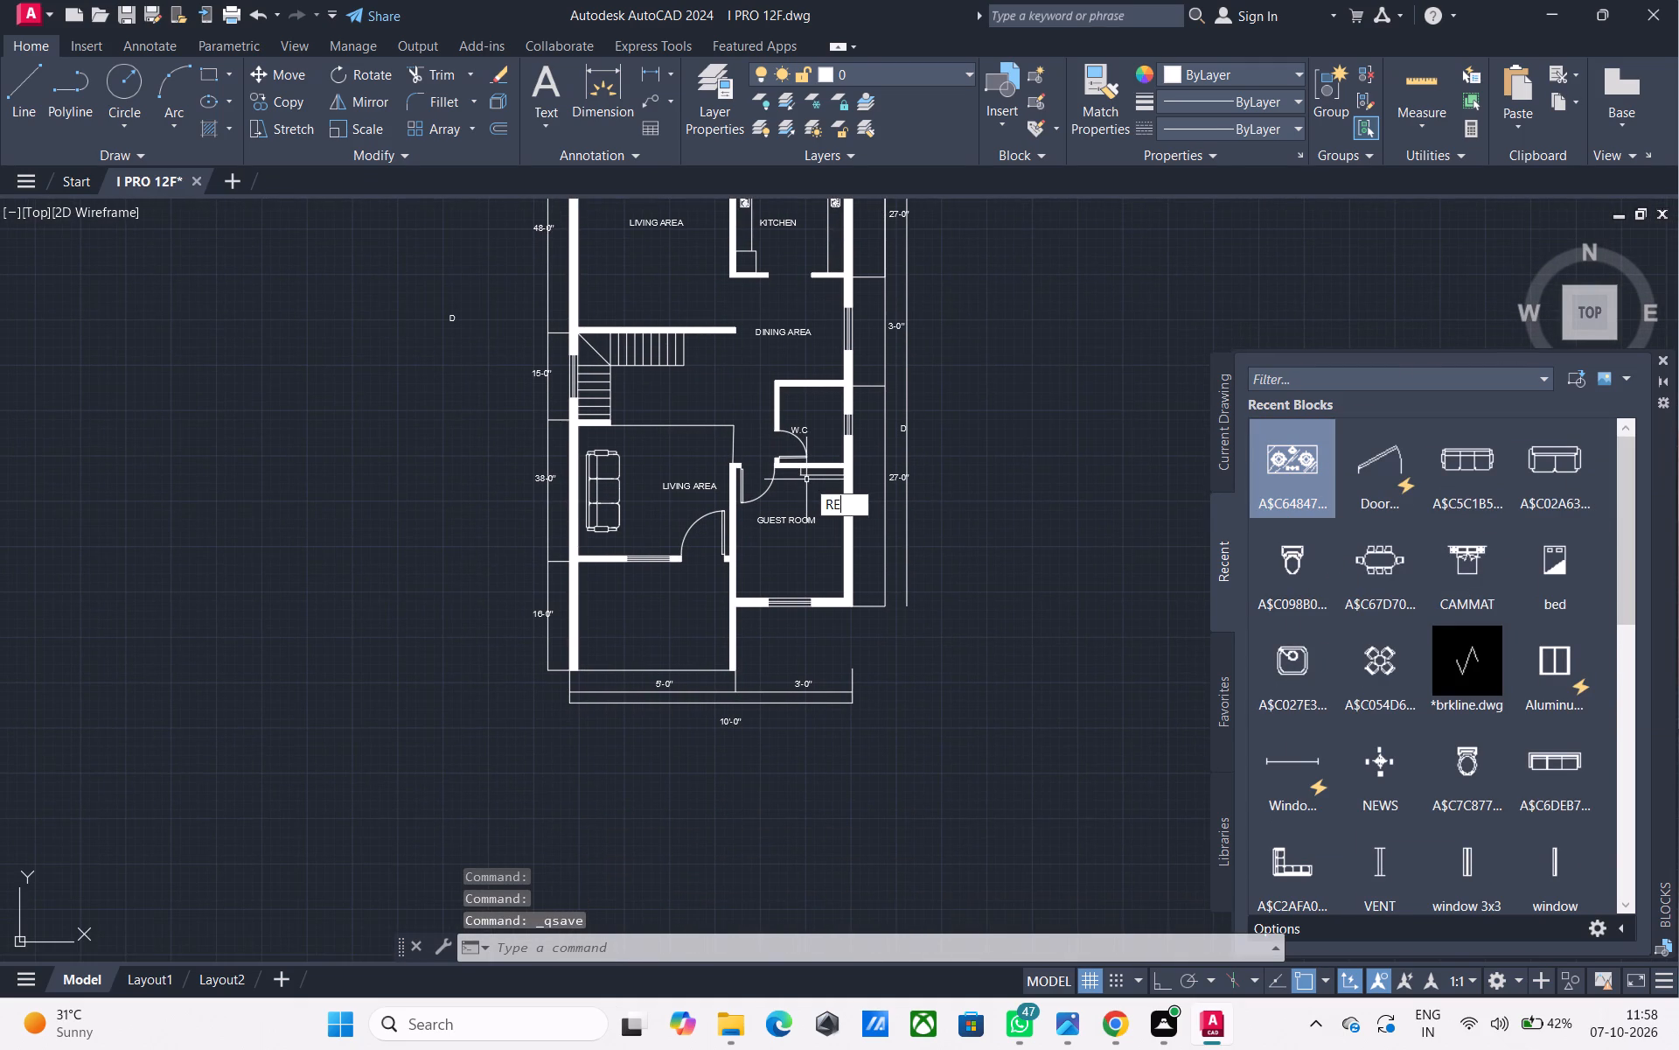
key(c)
key(space)
middle_drag(1086, 619, 839, 594)
click(829, 546)
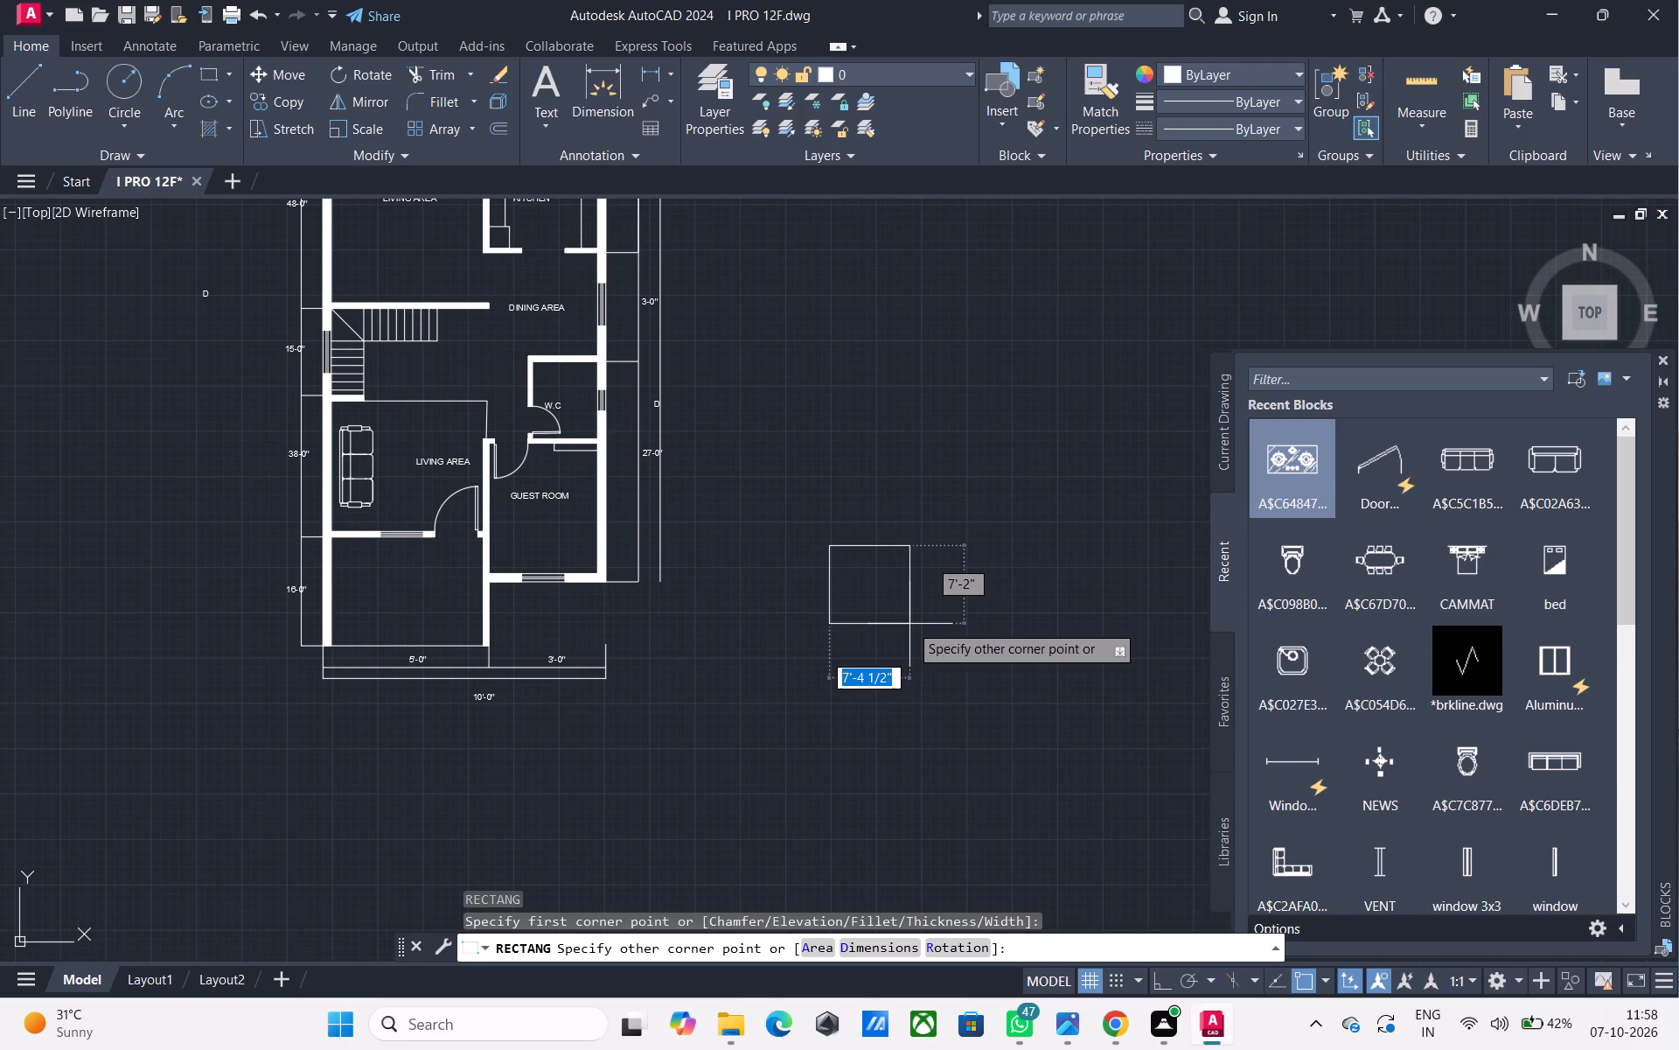
key(9)
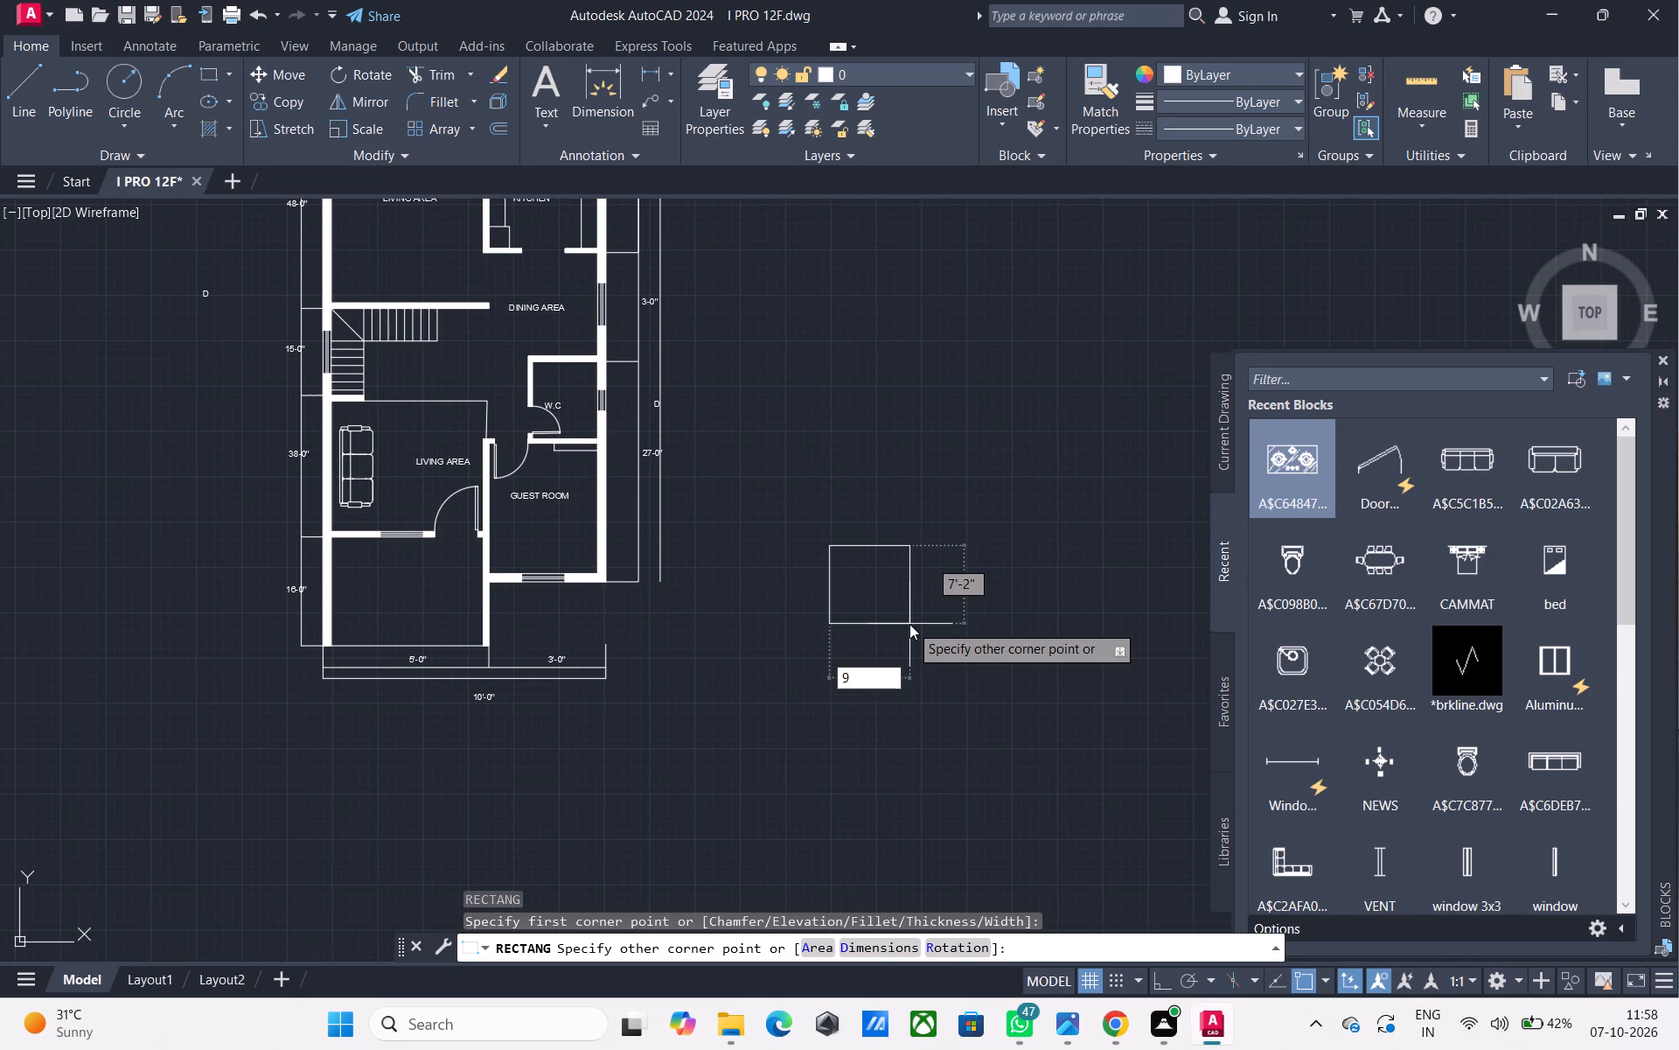
text(",9")
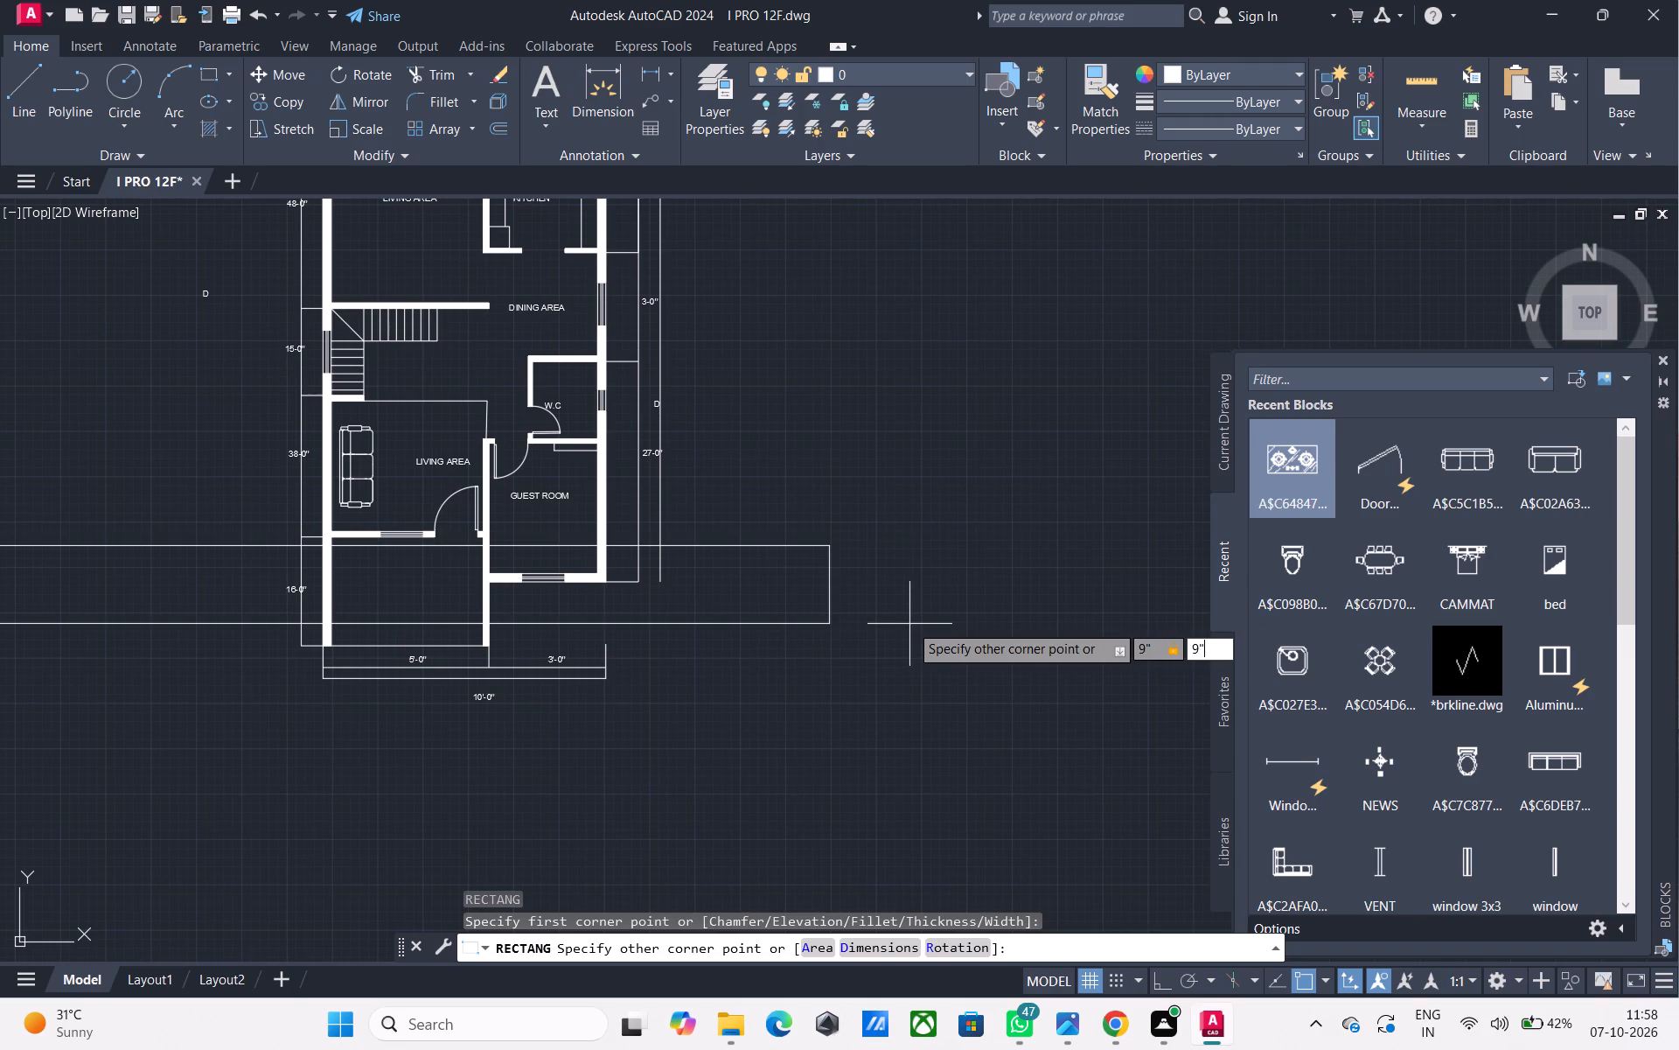
key(space)
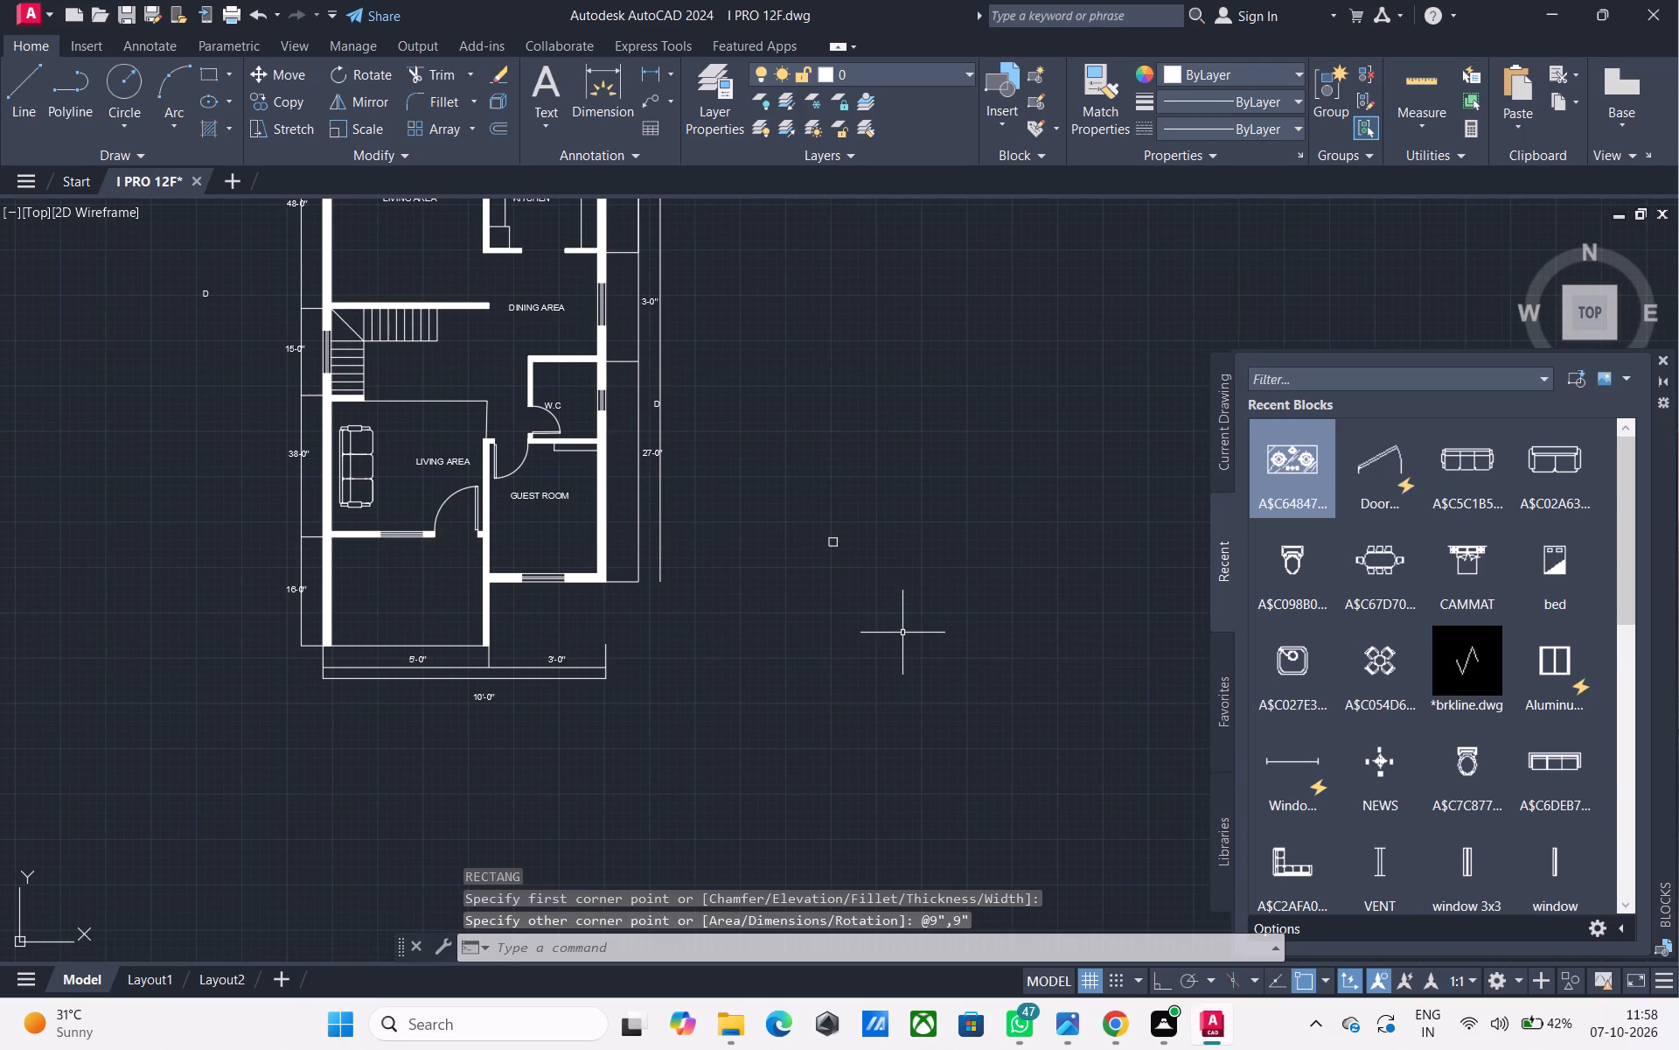
Copy the 9" square by its lower-left corner to just below the bottom end of the front open area's left wall.
middle_drag(868, 552, 890, 591)
scroll(888, 612, up, 1)
drag(880, 625, 870, 618)
drag(756, 473, 778, 540)
text(CO)
key(space)
scroll(832, 562, up, 3)
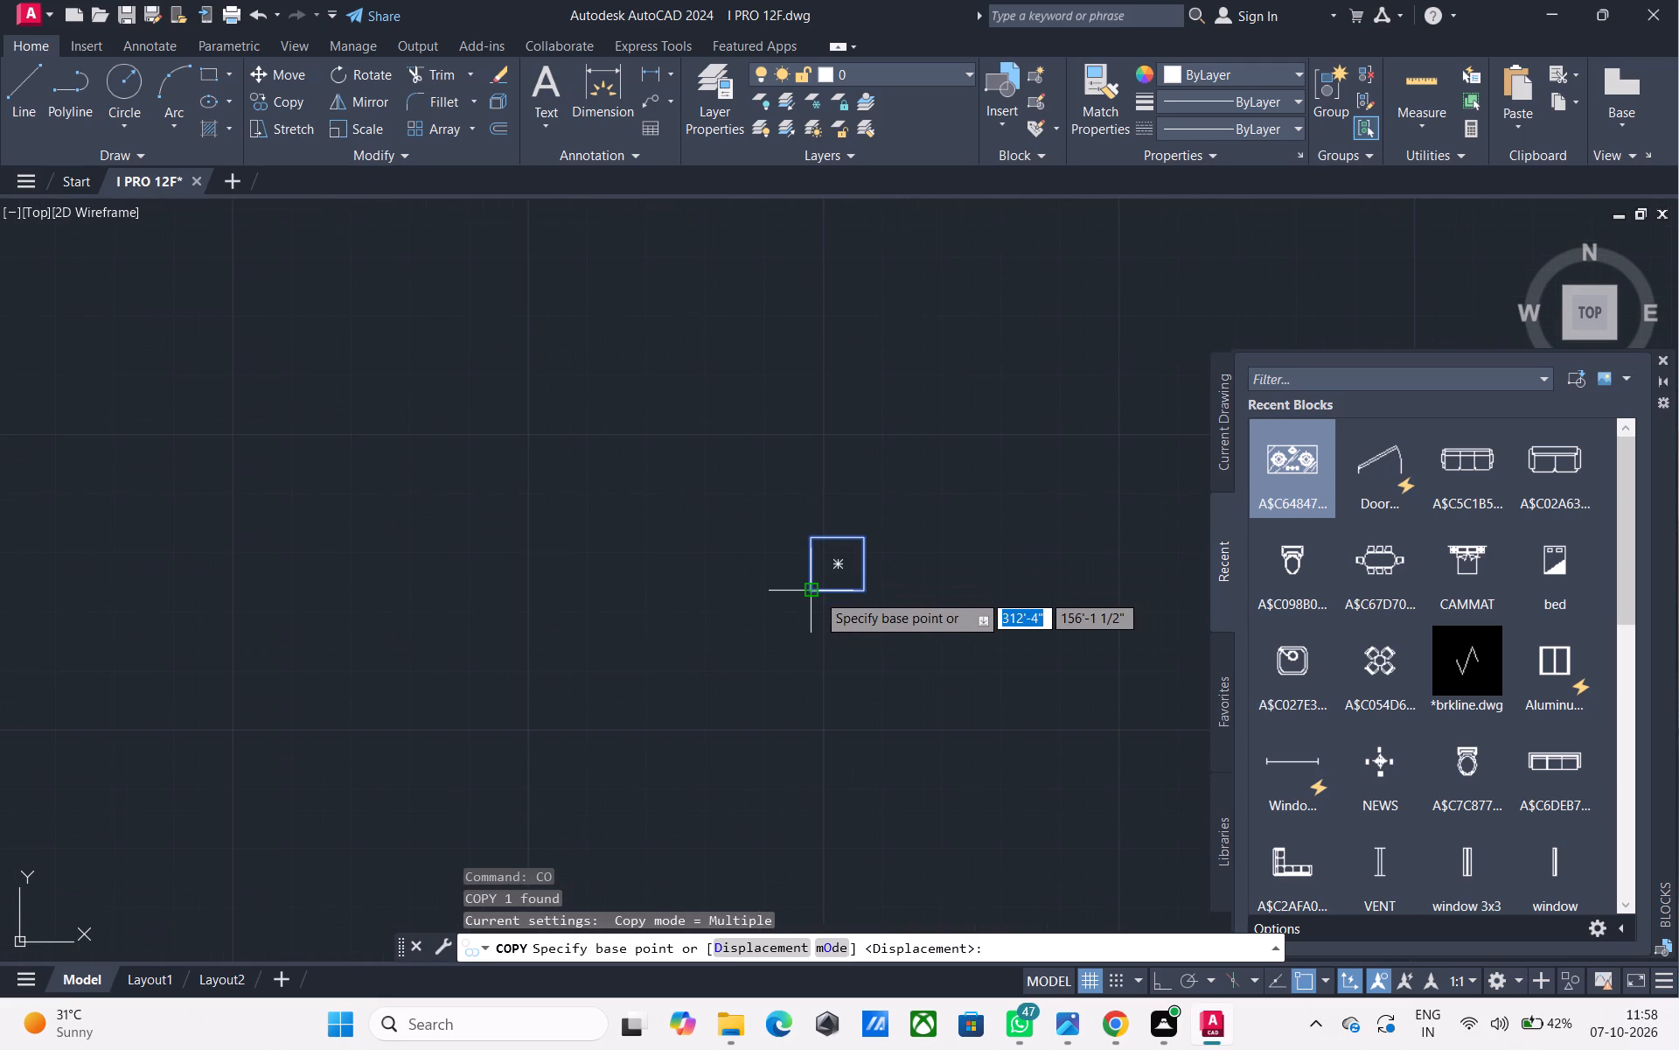
click(817, 593)
middle_drag(524, 633, 1271, 426)
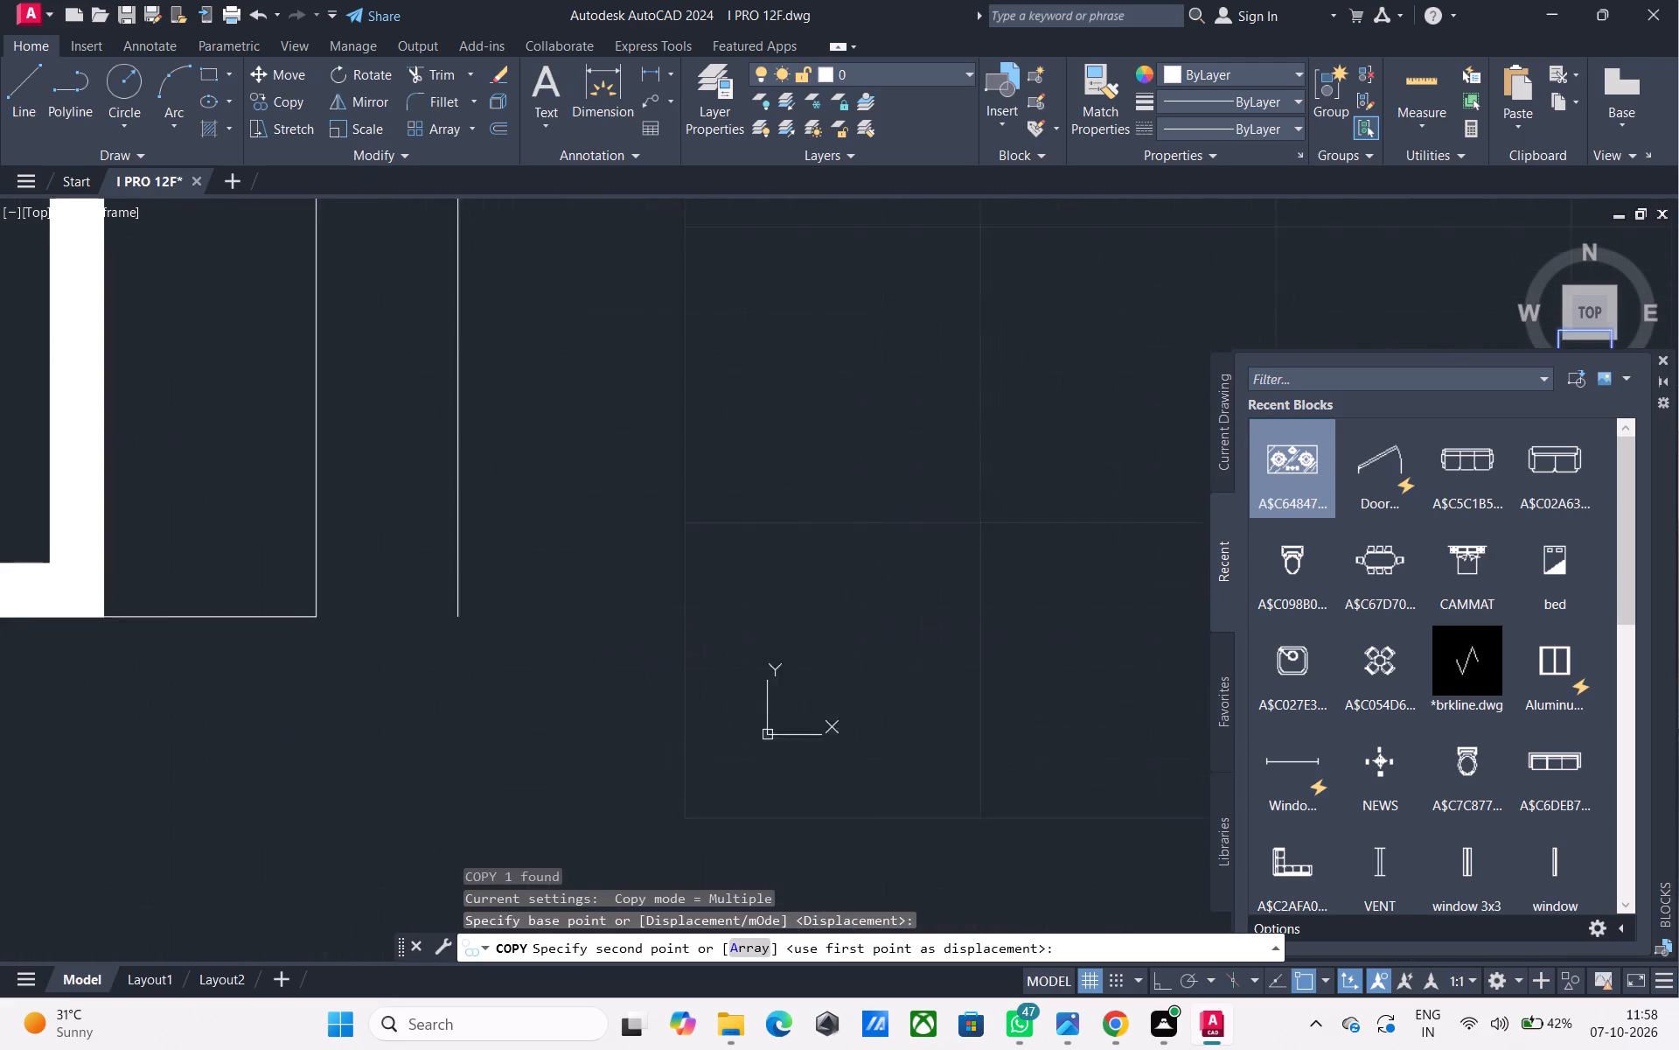
scroll(1182, 472, down, 3)
middle_drag(519, 496, 672, 528)
scroll(595, 665, up, 3)
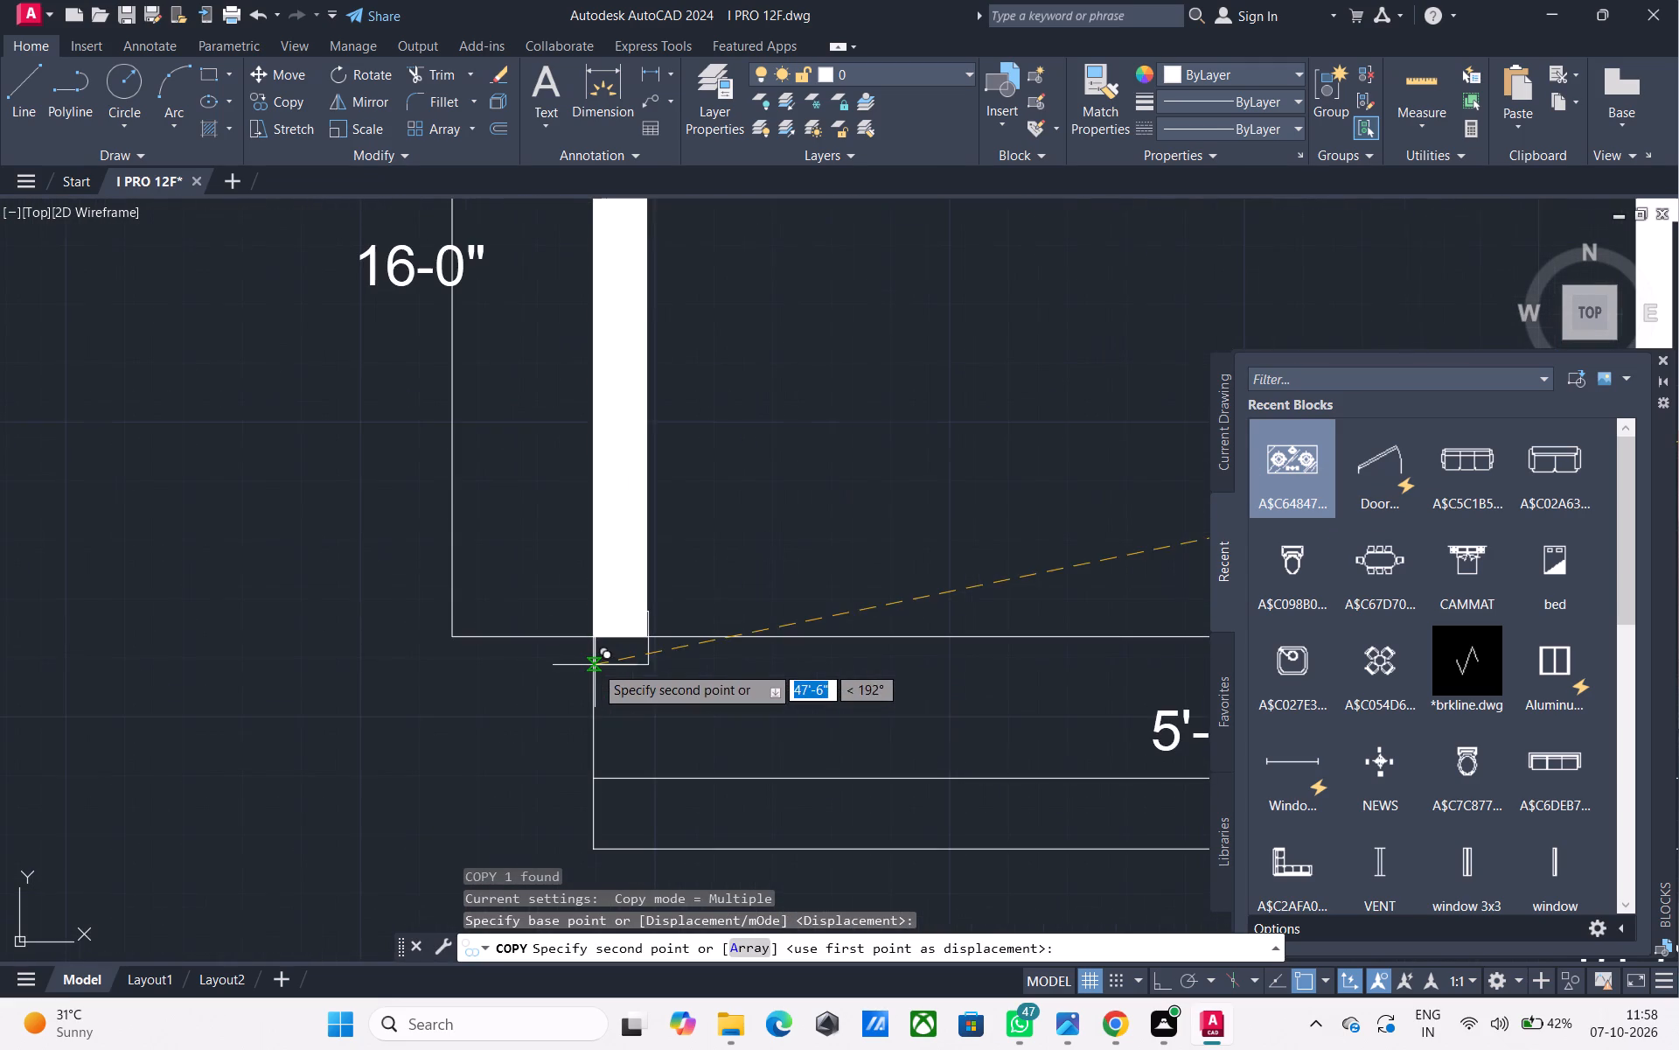
scroll(793, 693, down, 2)
middle_drag(792, 693, 540, 653)
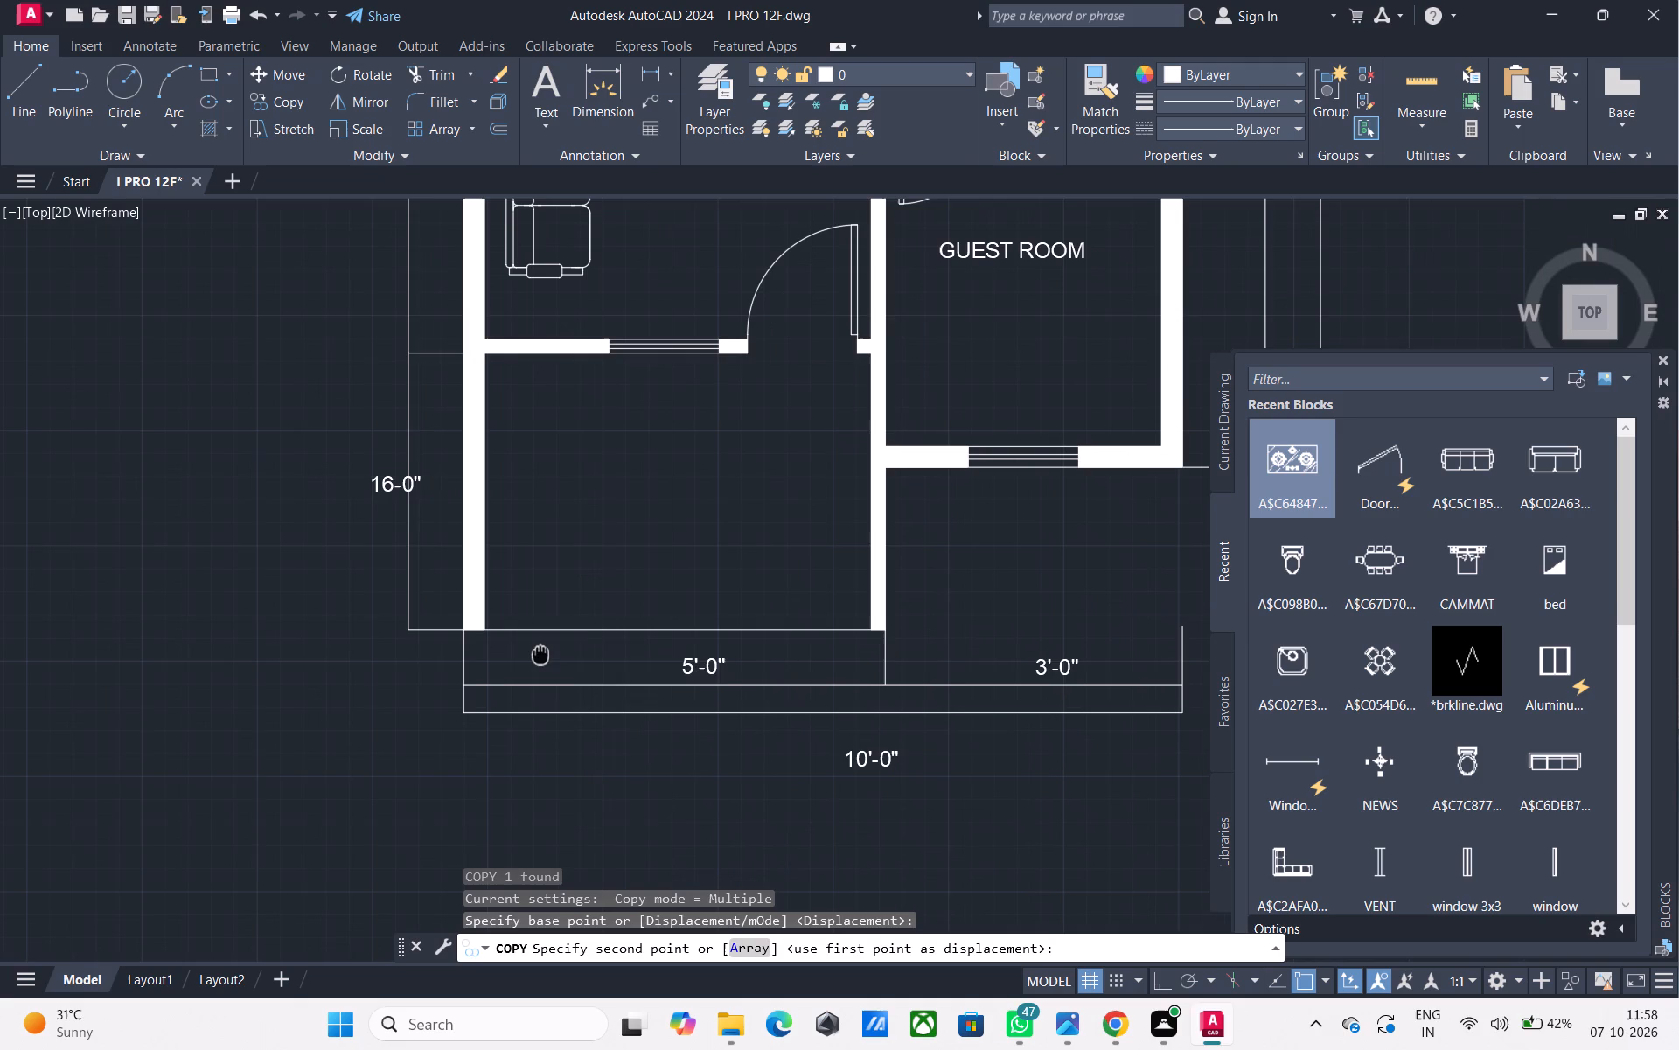
middle_drag(540, 653, 540, 652)
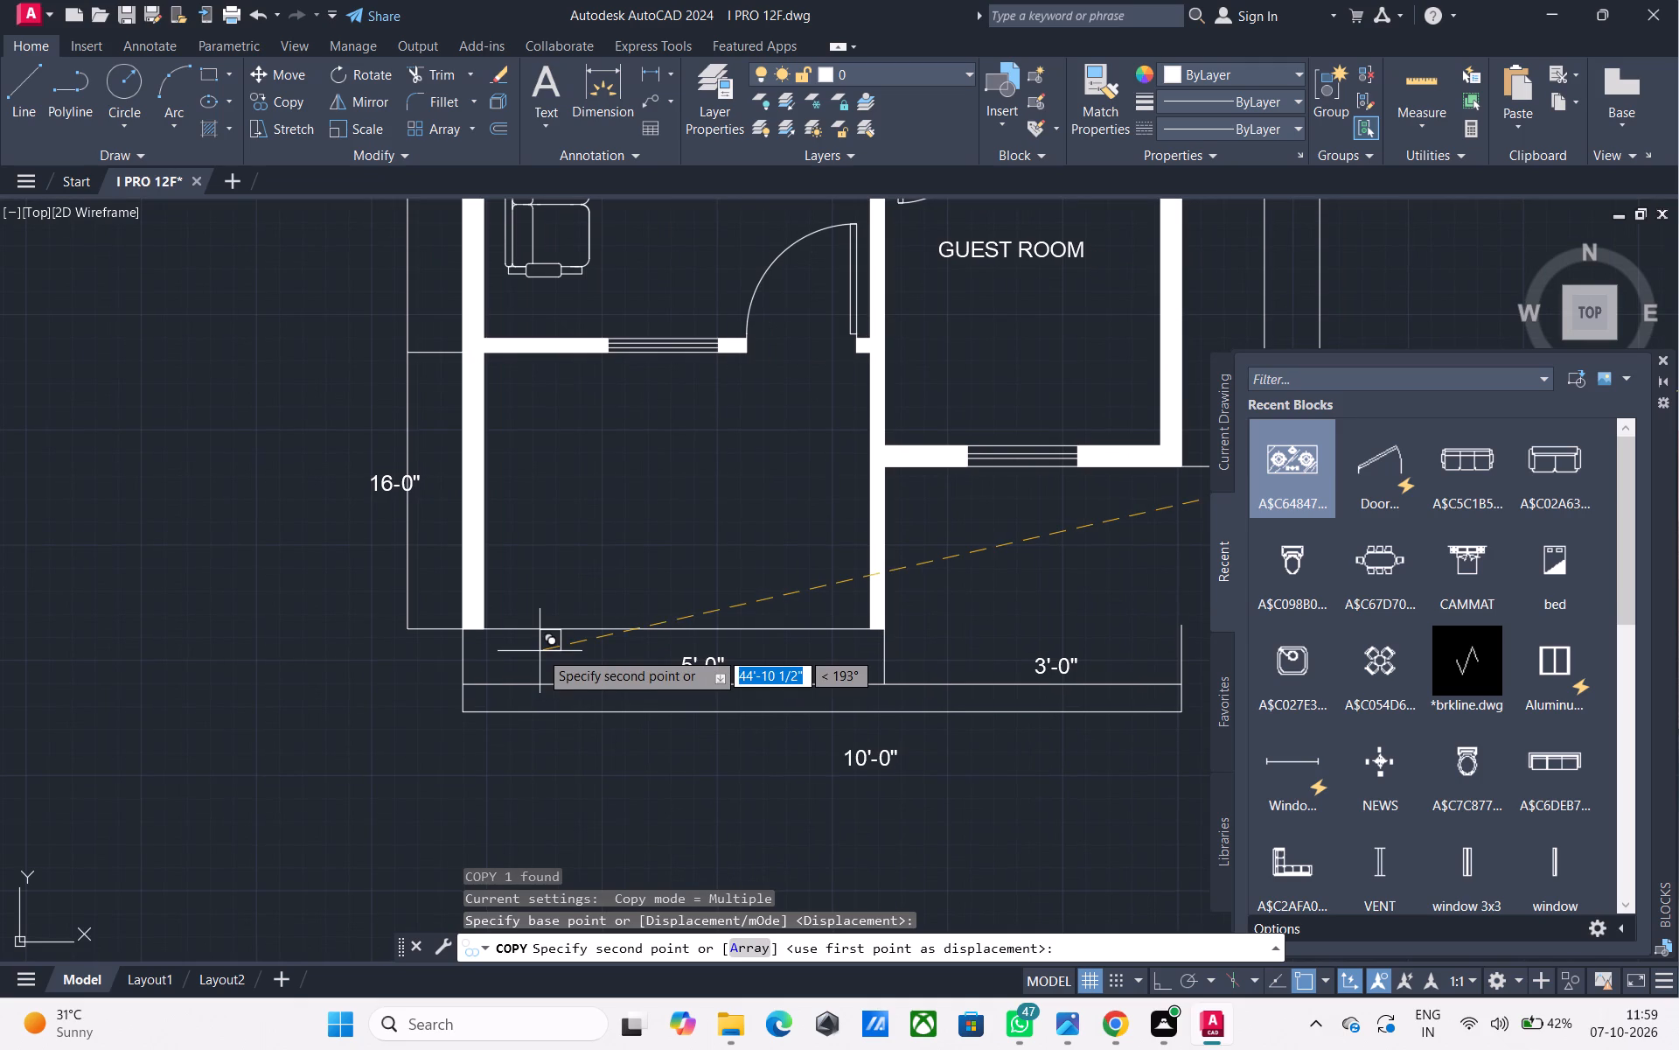
scroll(540, 651, down, 1)
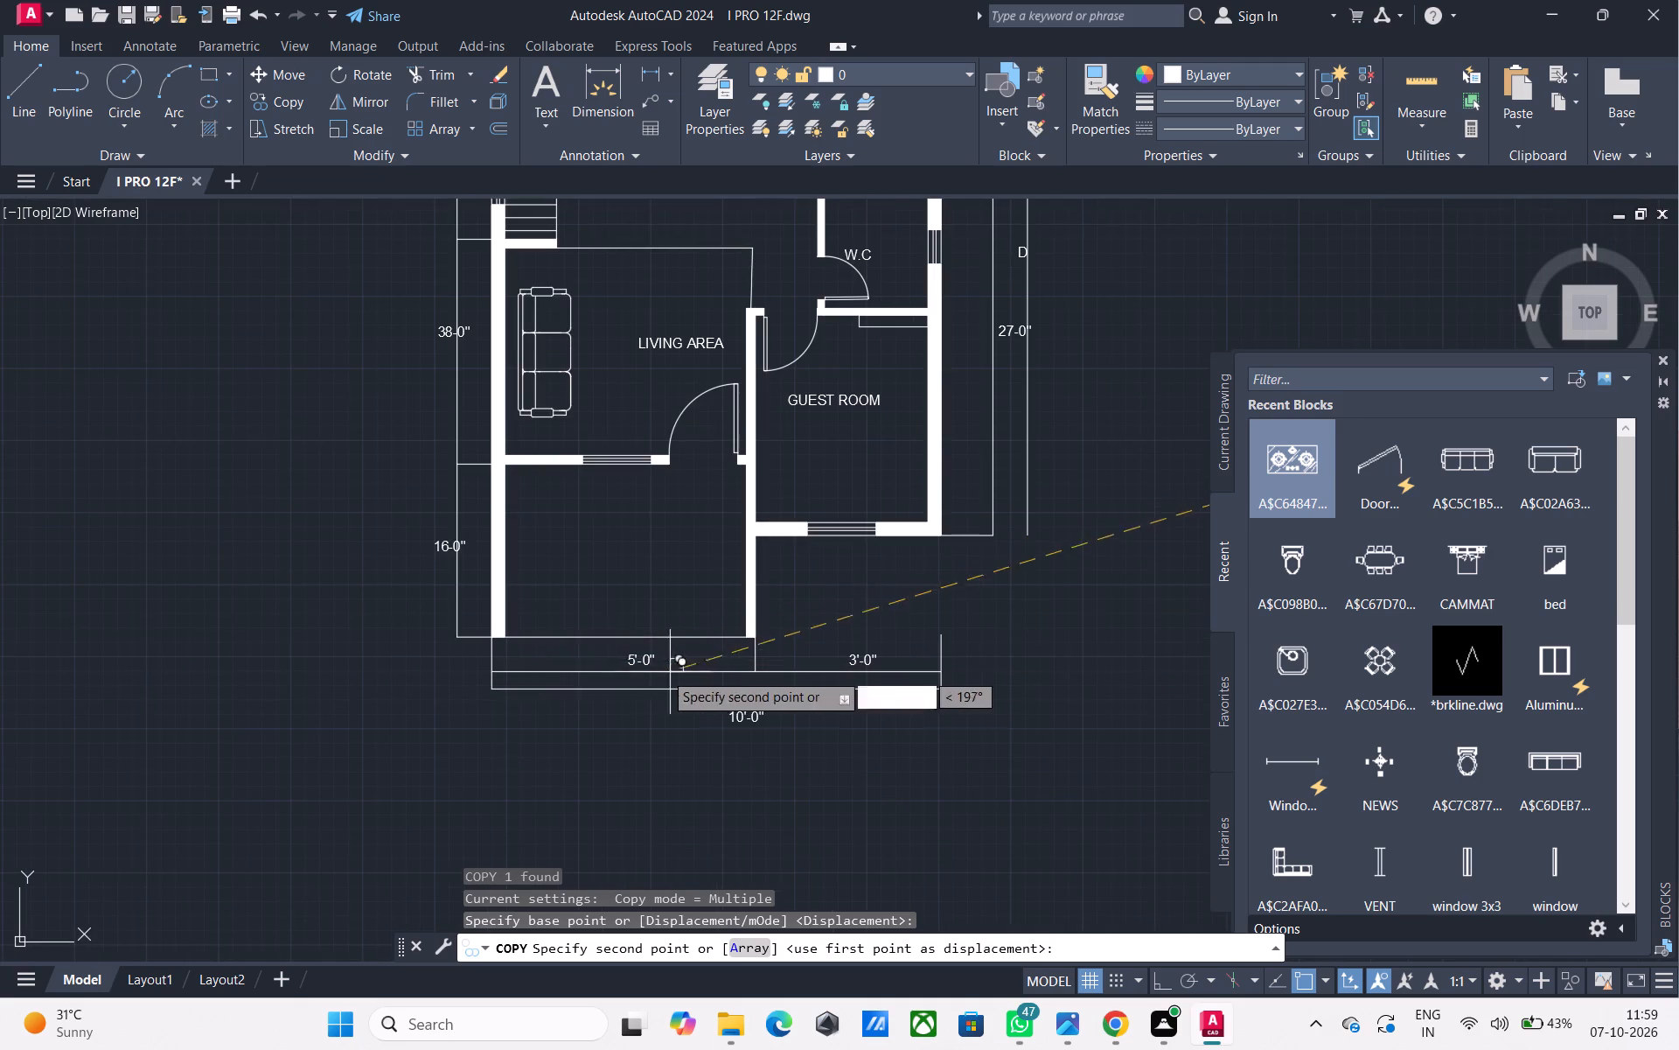
scroll(506, 668, up, 2)
click(465, 622)
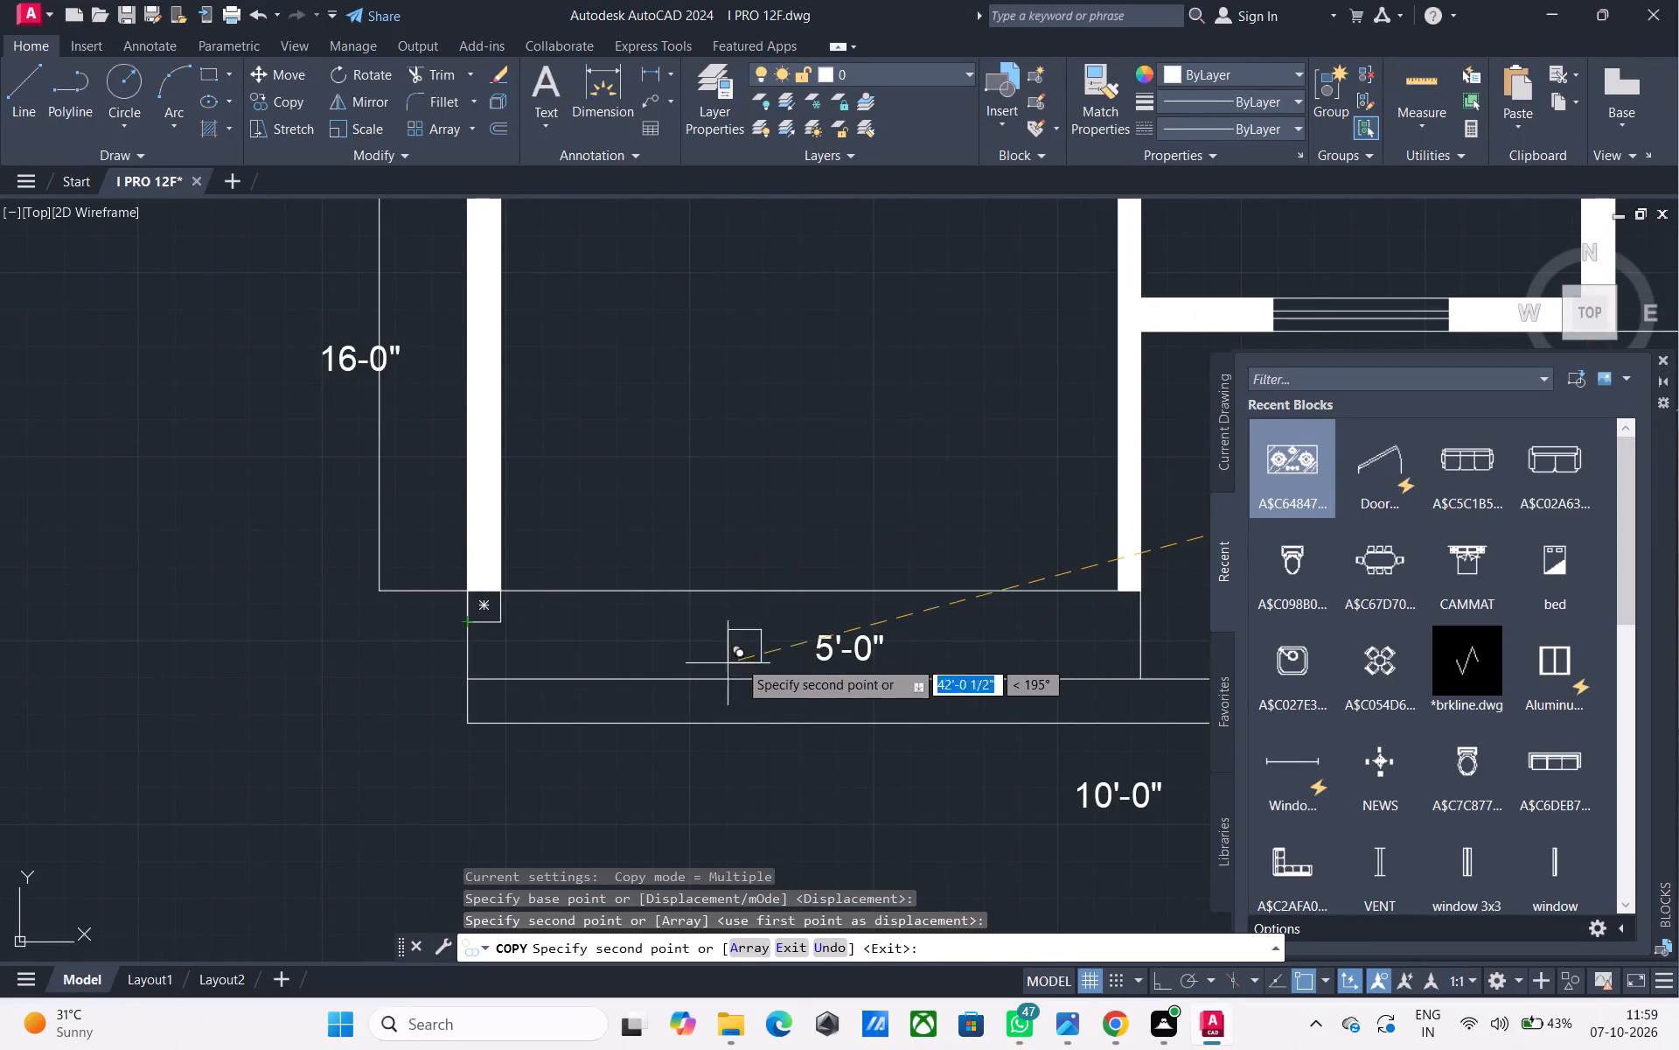
Place a second copy of the square just below the bottom end of the front area's right wall, near its outer edge.
middle_drag(1073, 629, 739, 637)
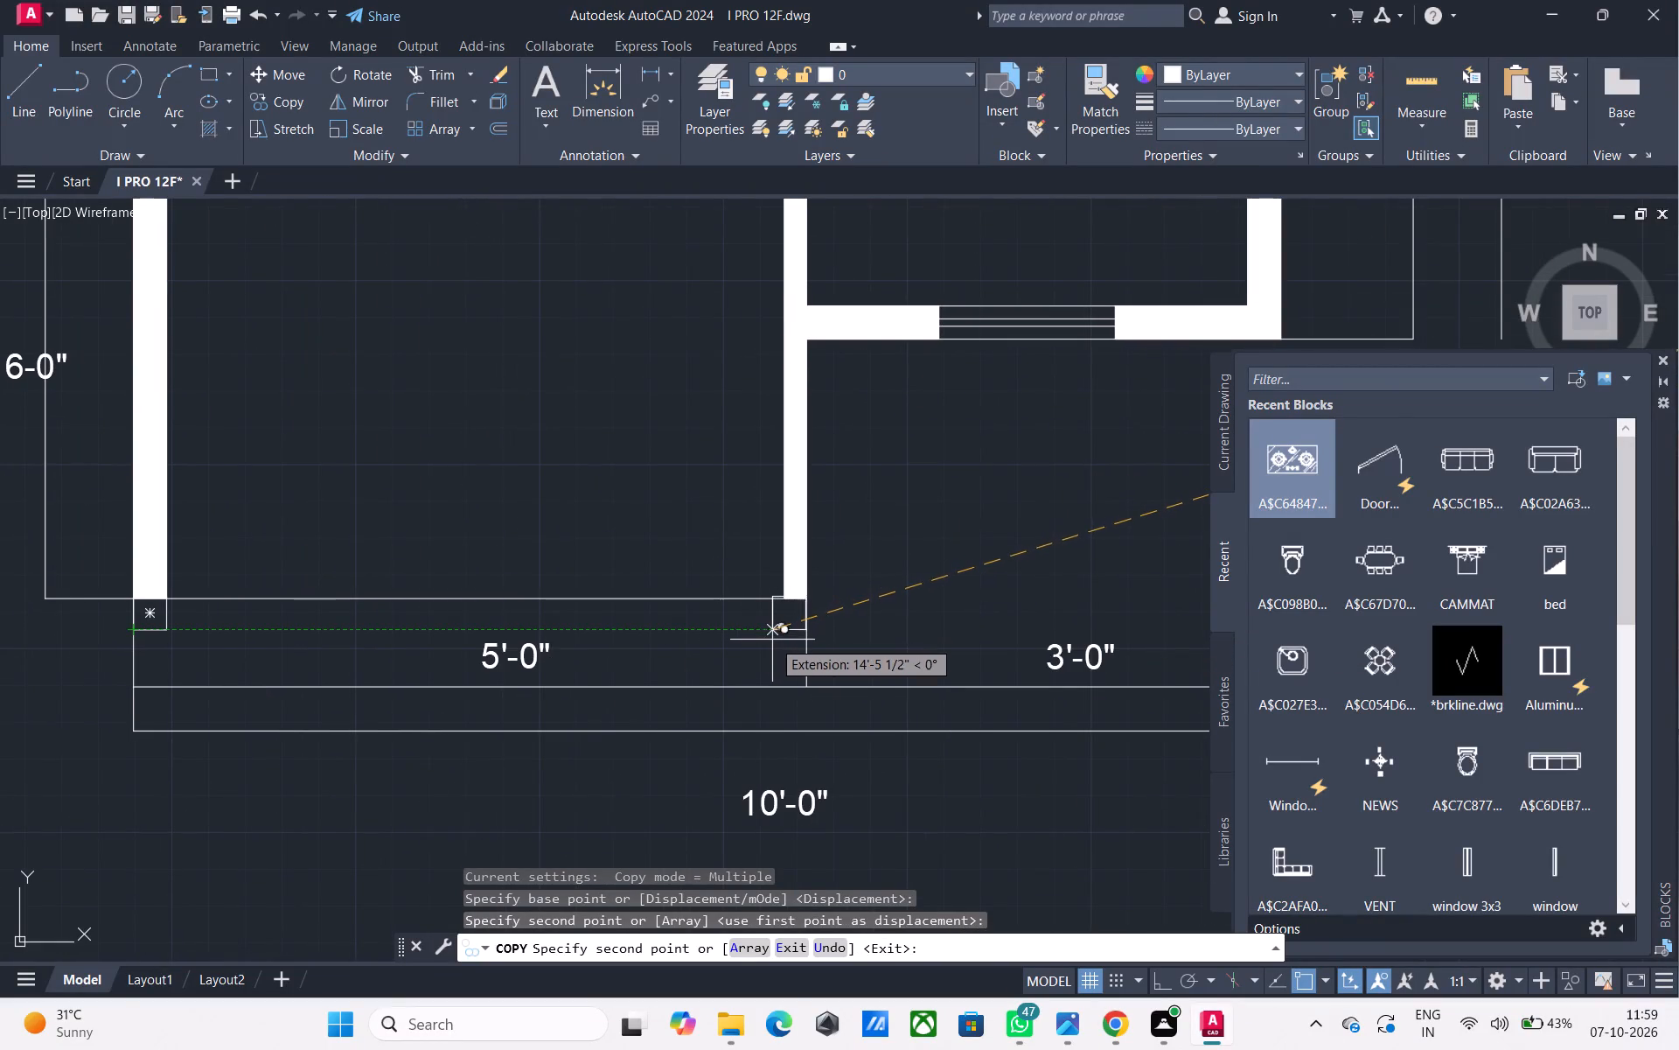
scroll(770, 653, up, 2)
middle_drag(770, 653, 750, 664)
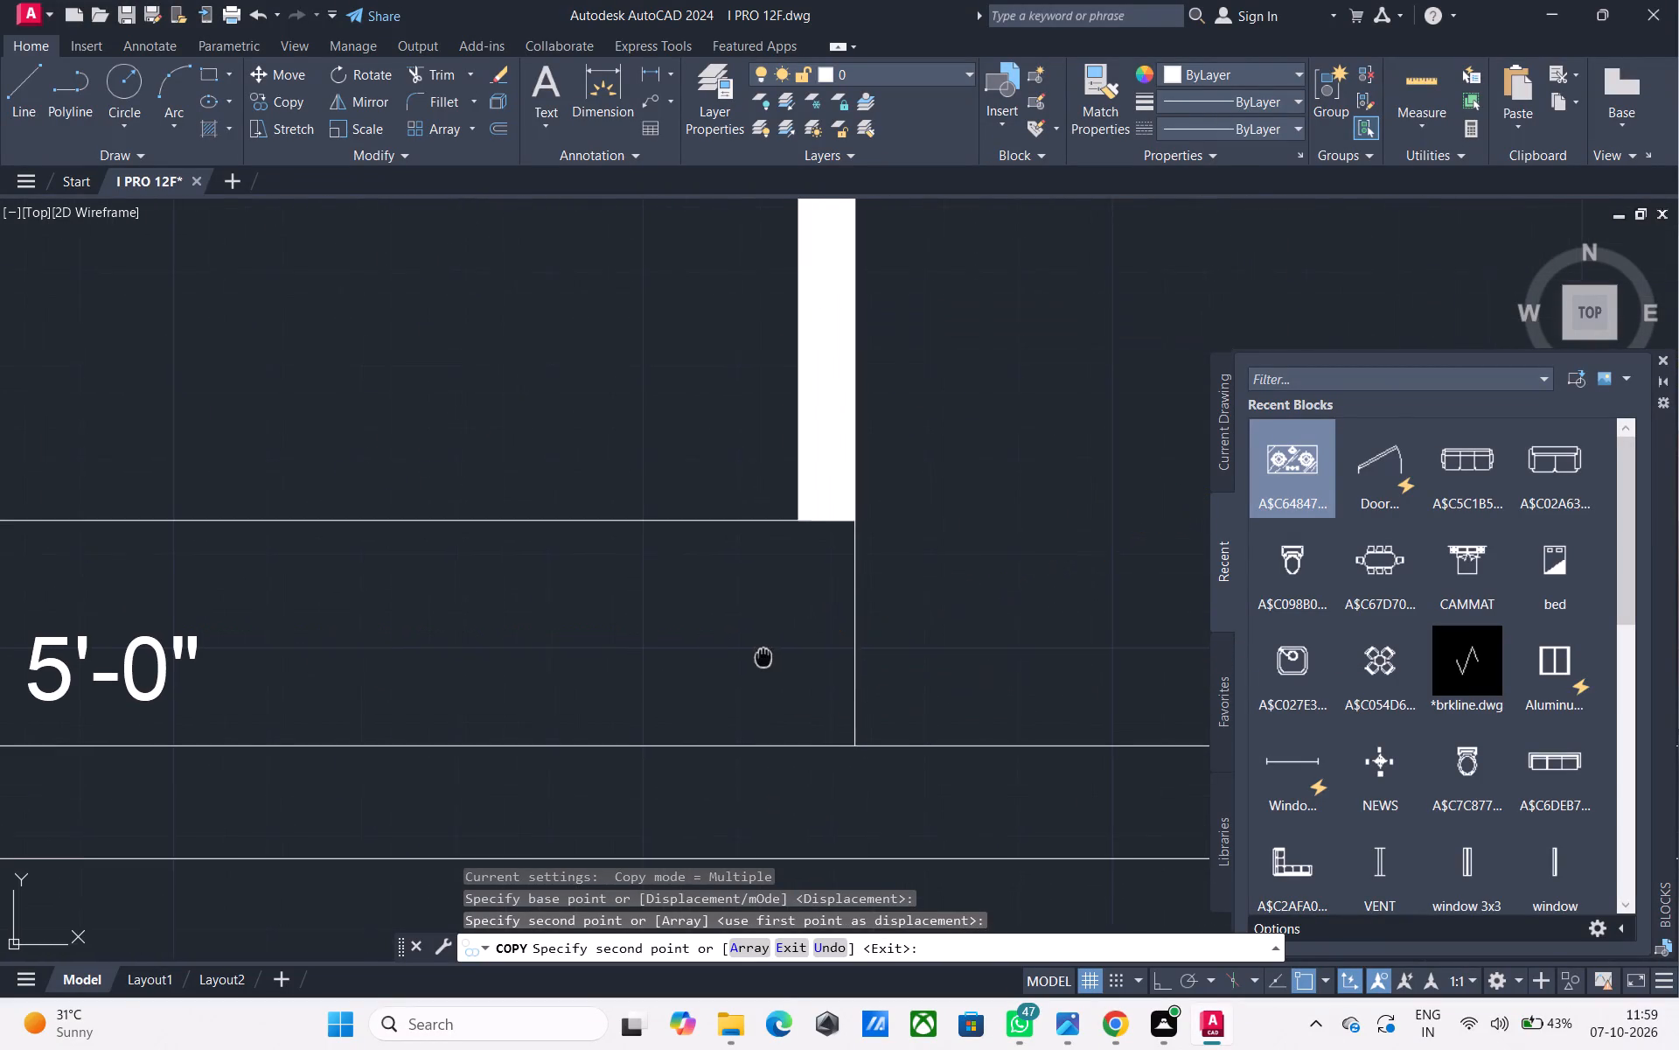
middle_drag(750, 664, 734, 675)
click(739, 626)
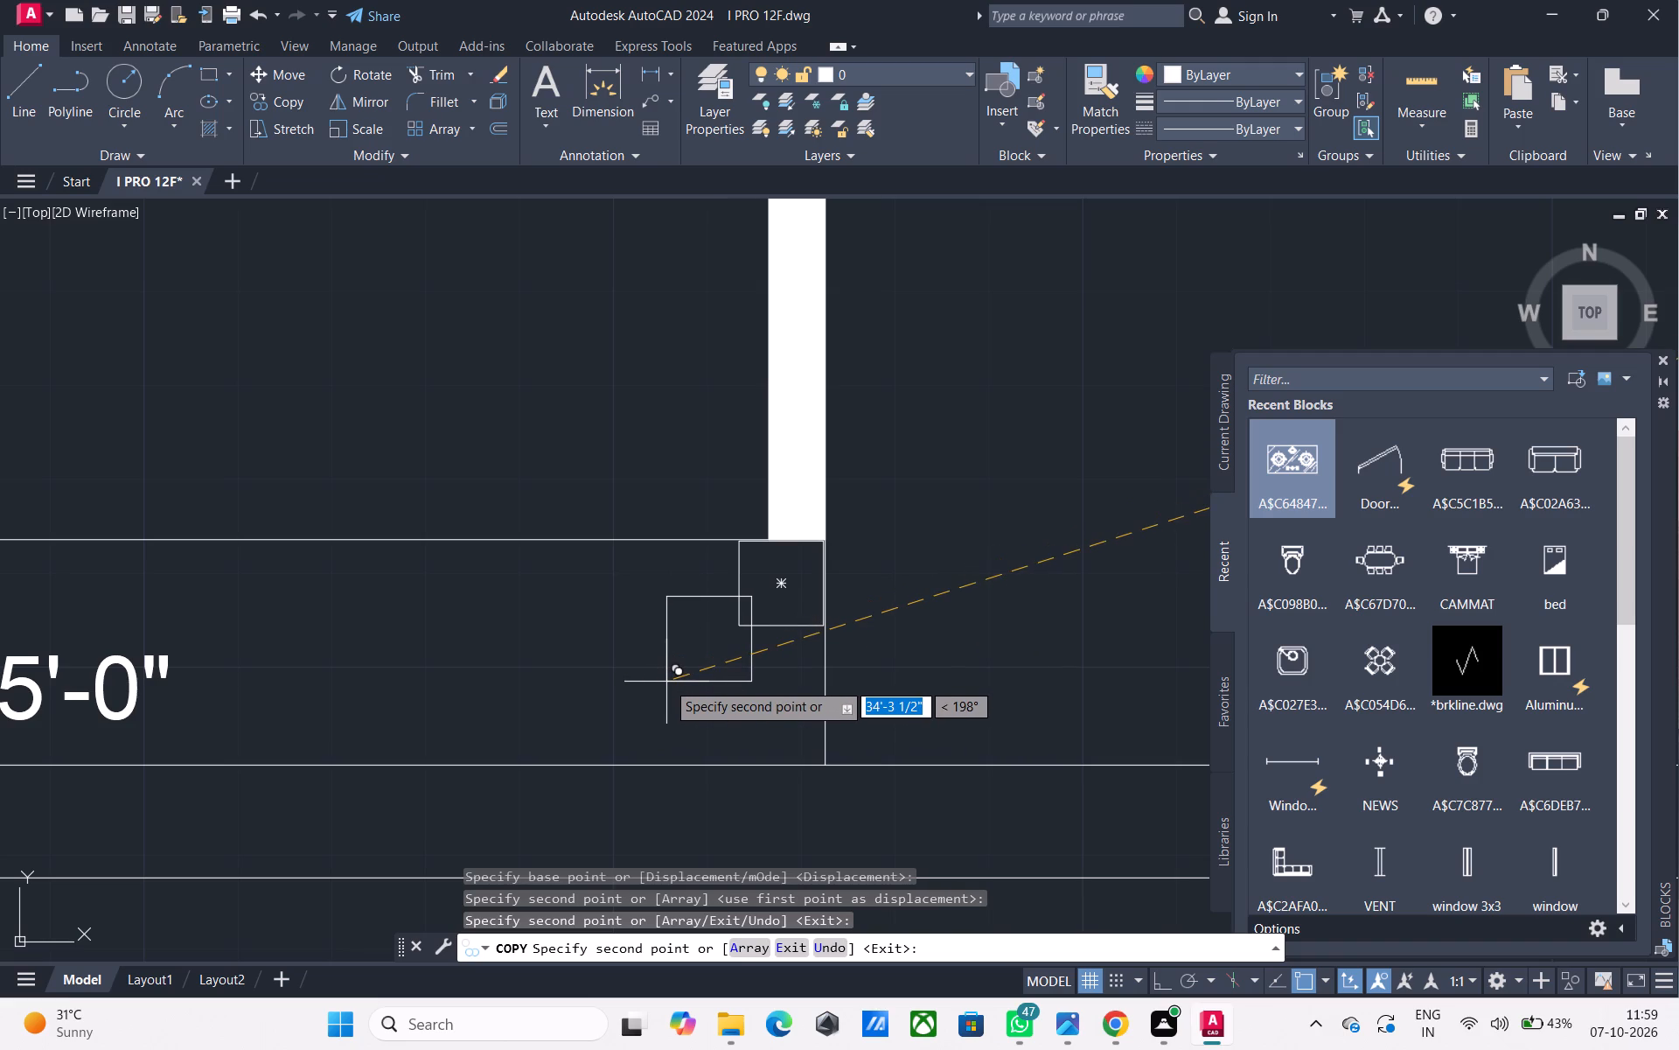
scroll(663, 689, down, 2)
middle_drag(663, 689, 683, 724)
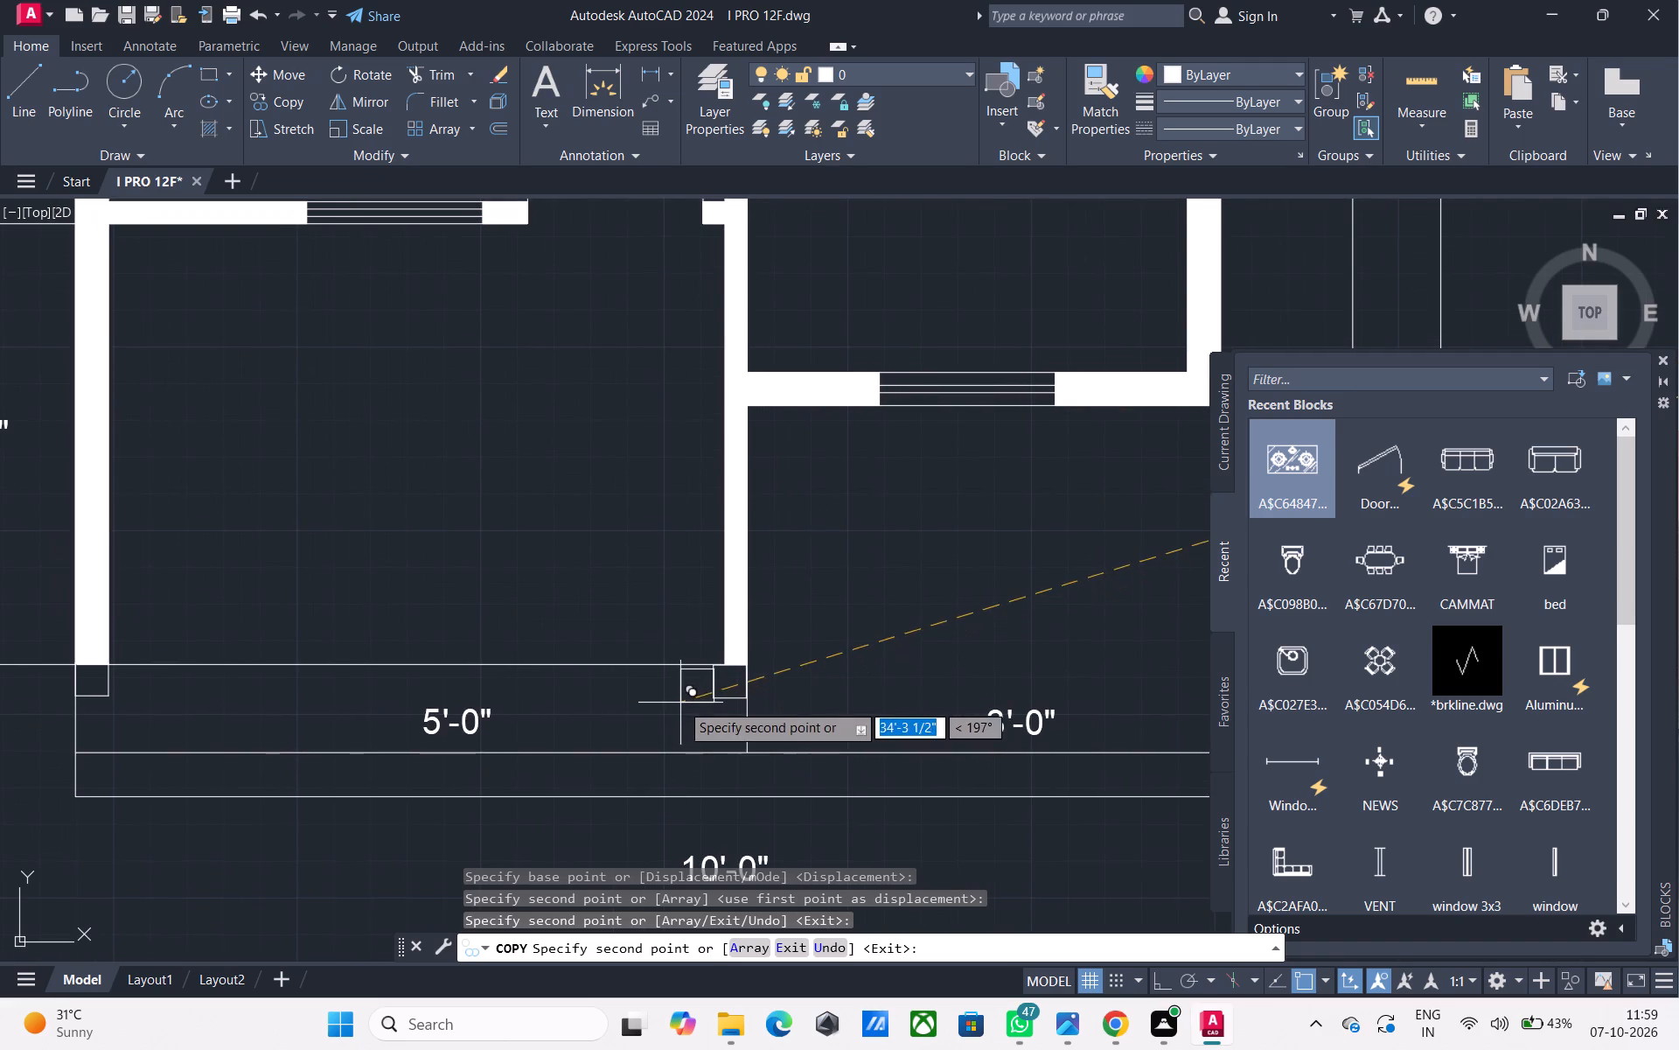
key(Escape)
Copy the entire floor plan with its dimension lines horizontally, about 57' to the right of the original.
scroll(676, 700, down, 2)
middle_drag(674, 700, 714, 626)
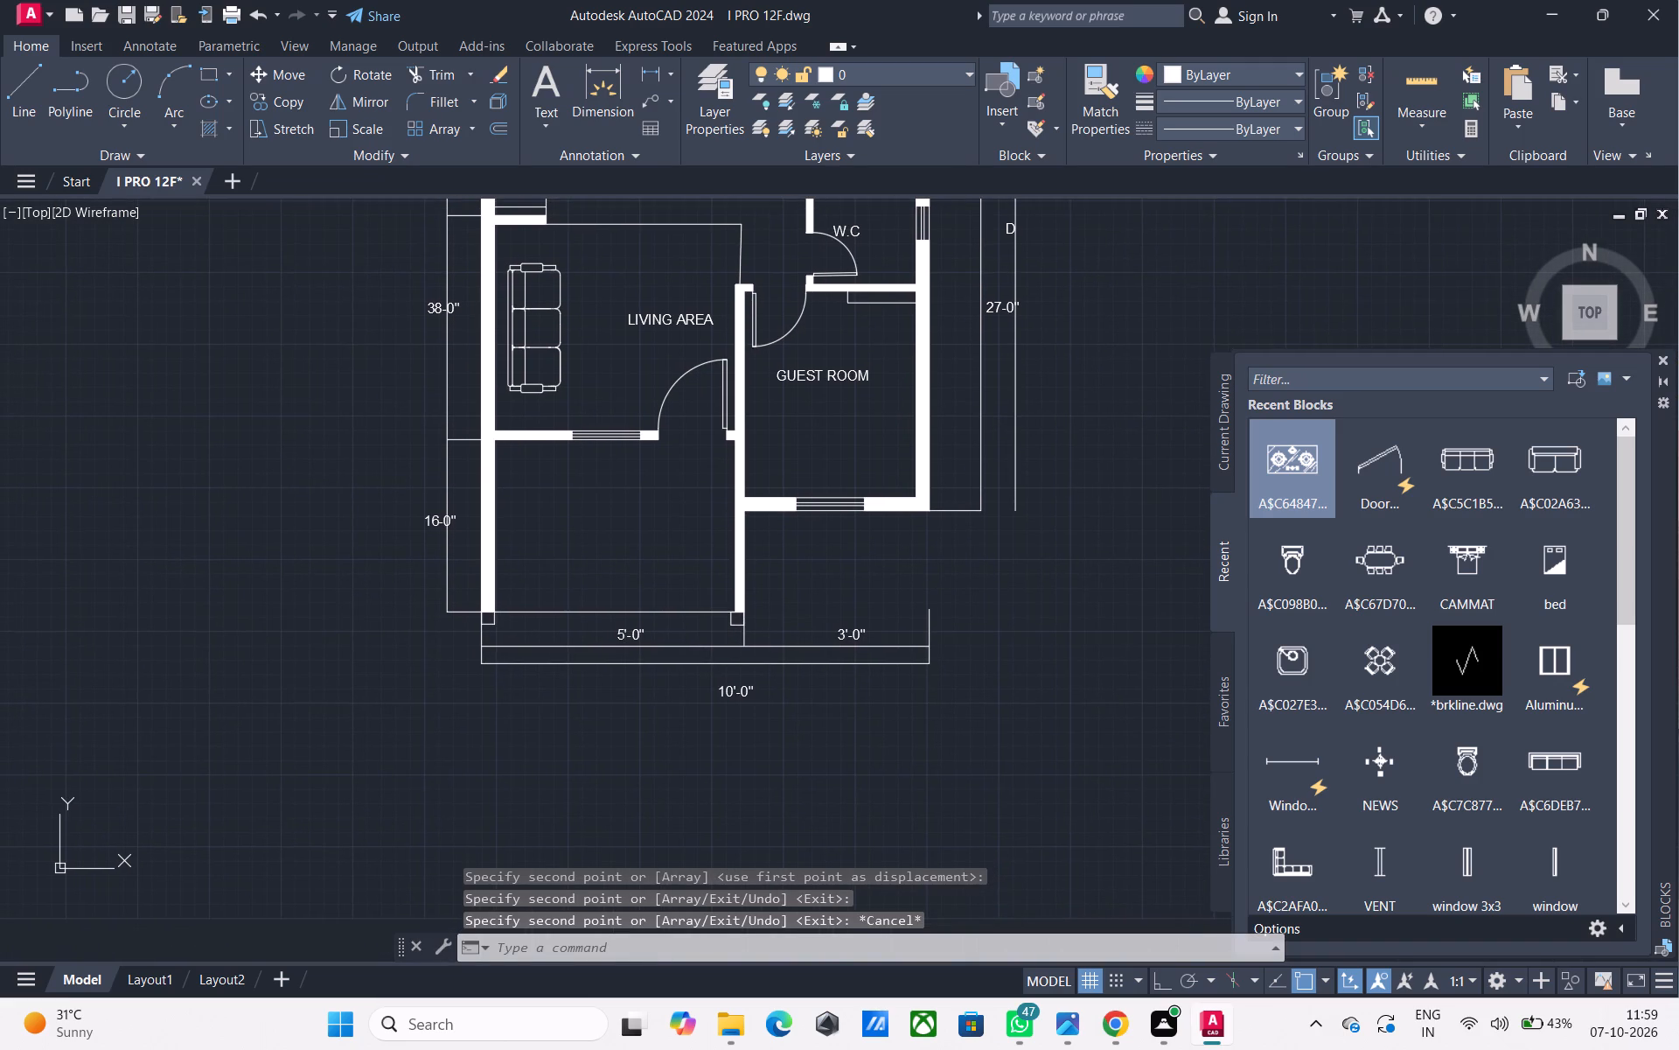
scroll(714, 626, up, 1)
middle_drag(749, 500, 626, 697)
key(s)
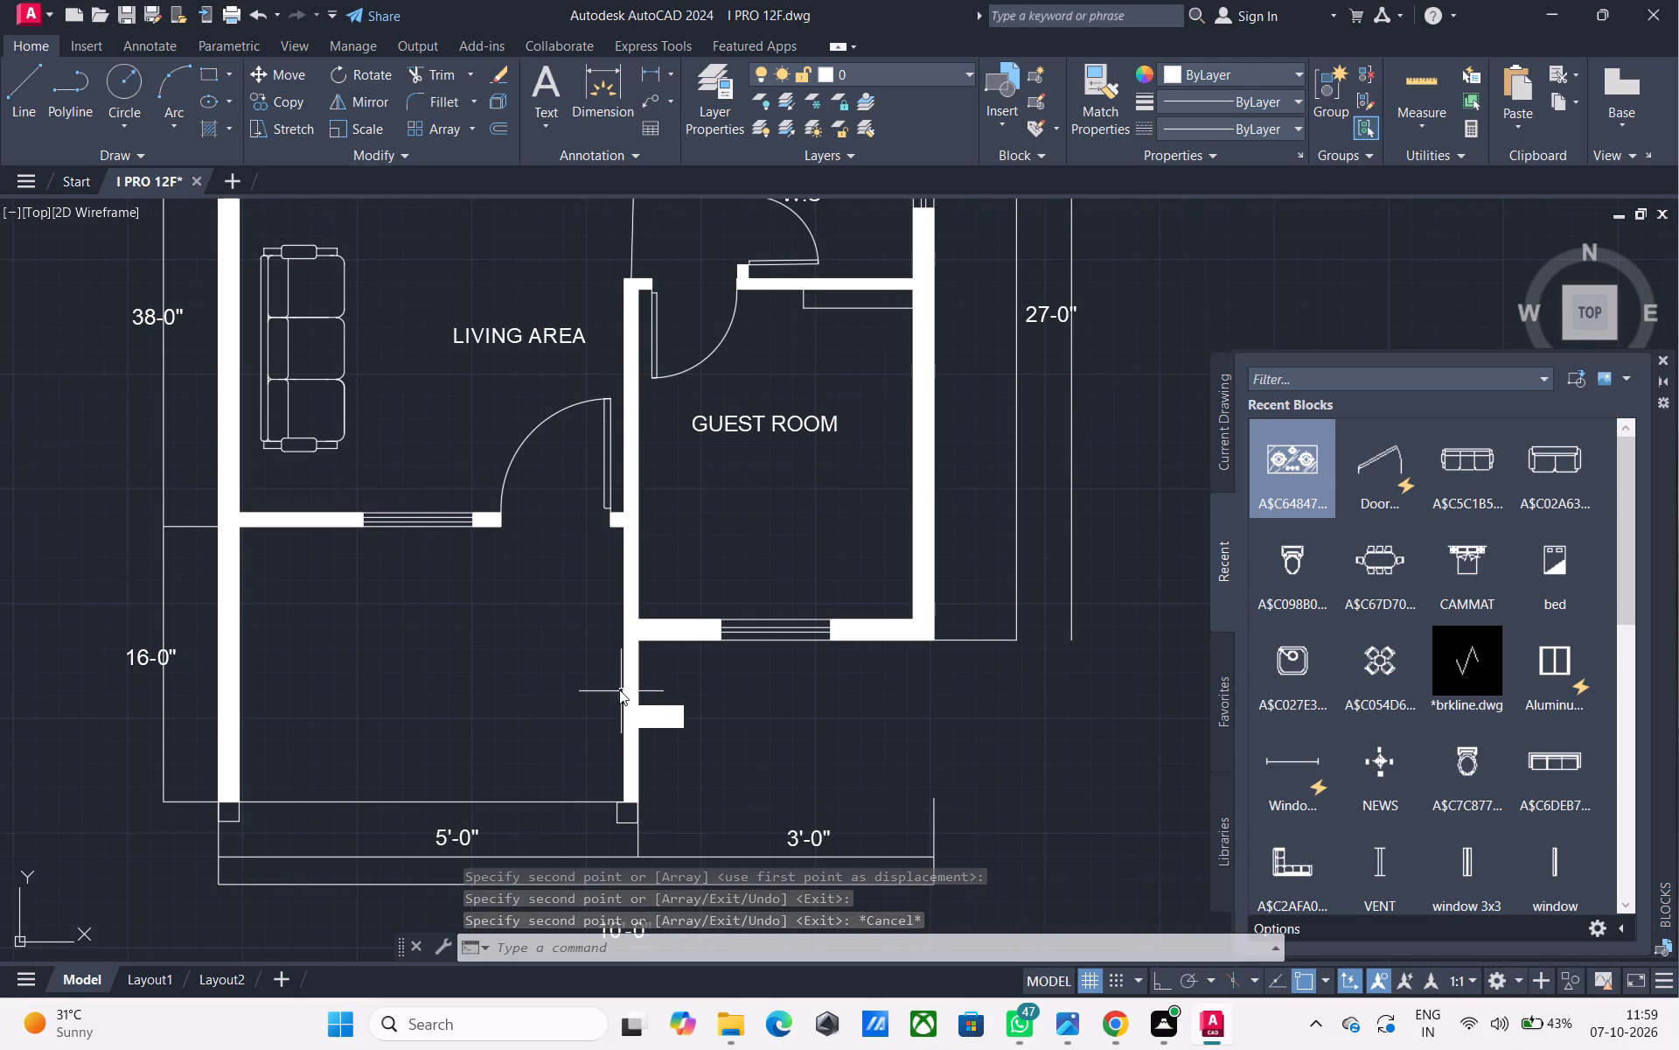
scroll(619, 689, down, 4)
middle_drag(709, 686, 693, 456)
drag(691, 588, 689, 580)
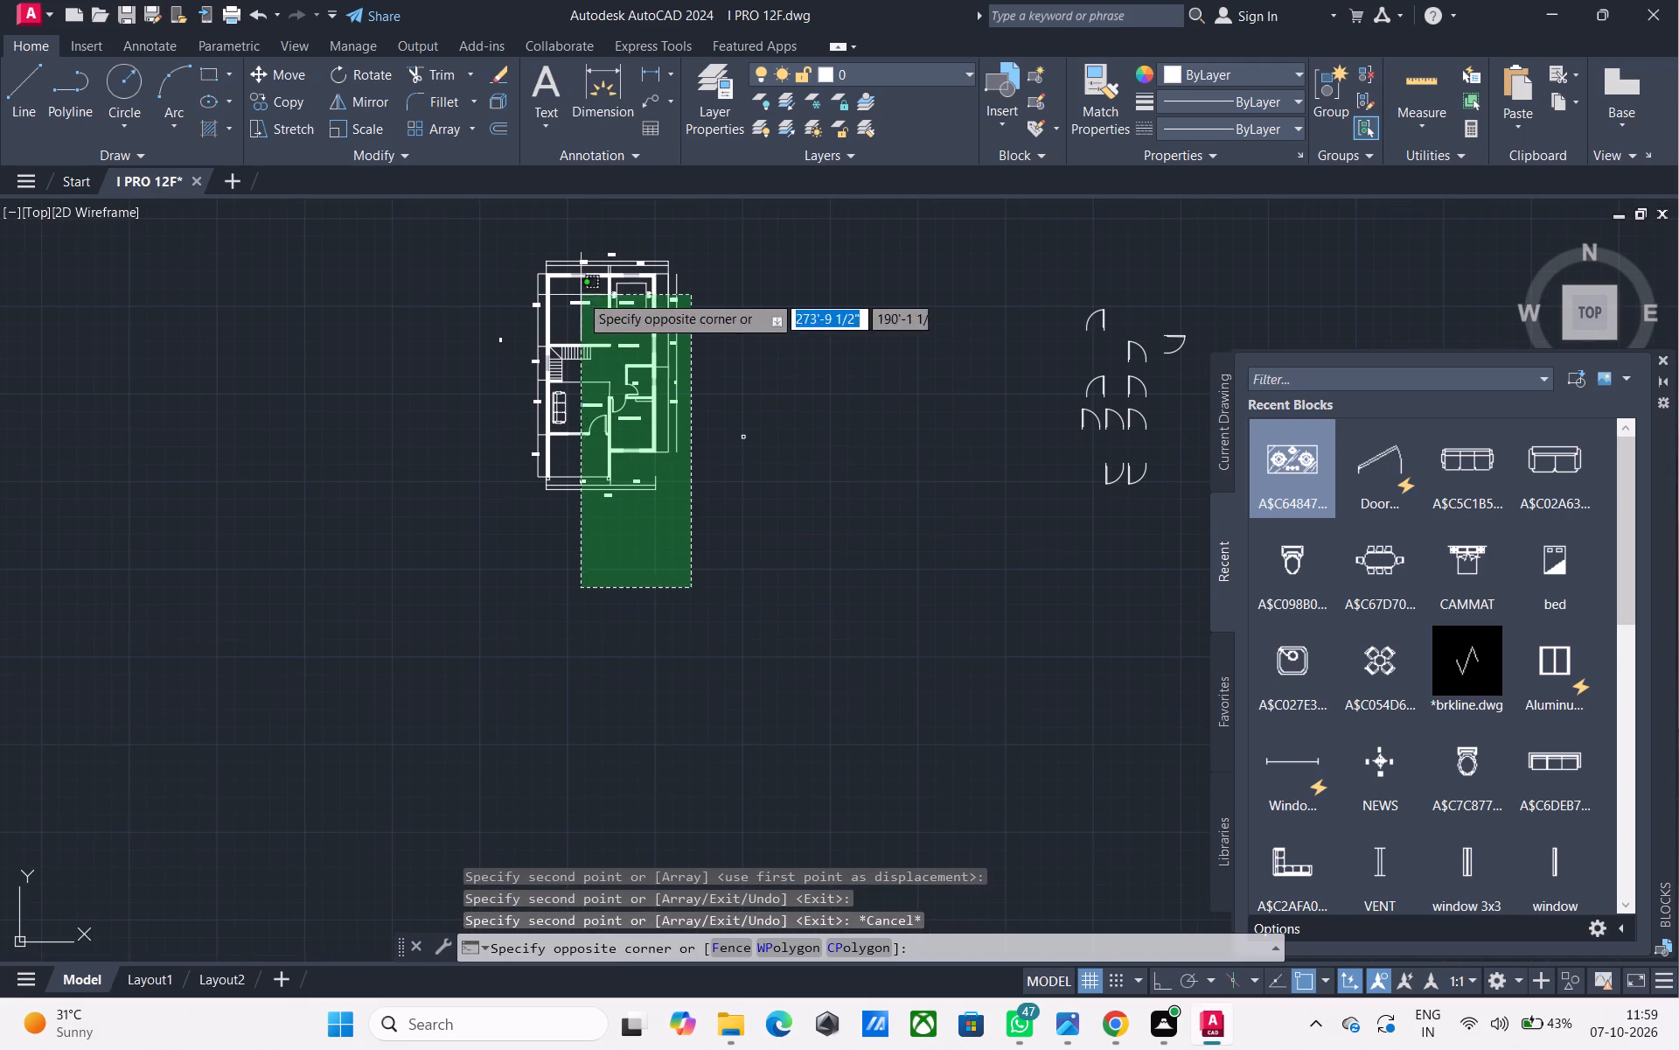
click(506, 230)
middle_drag(919, 460, 871, 576)
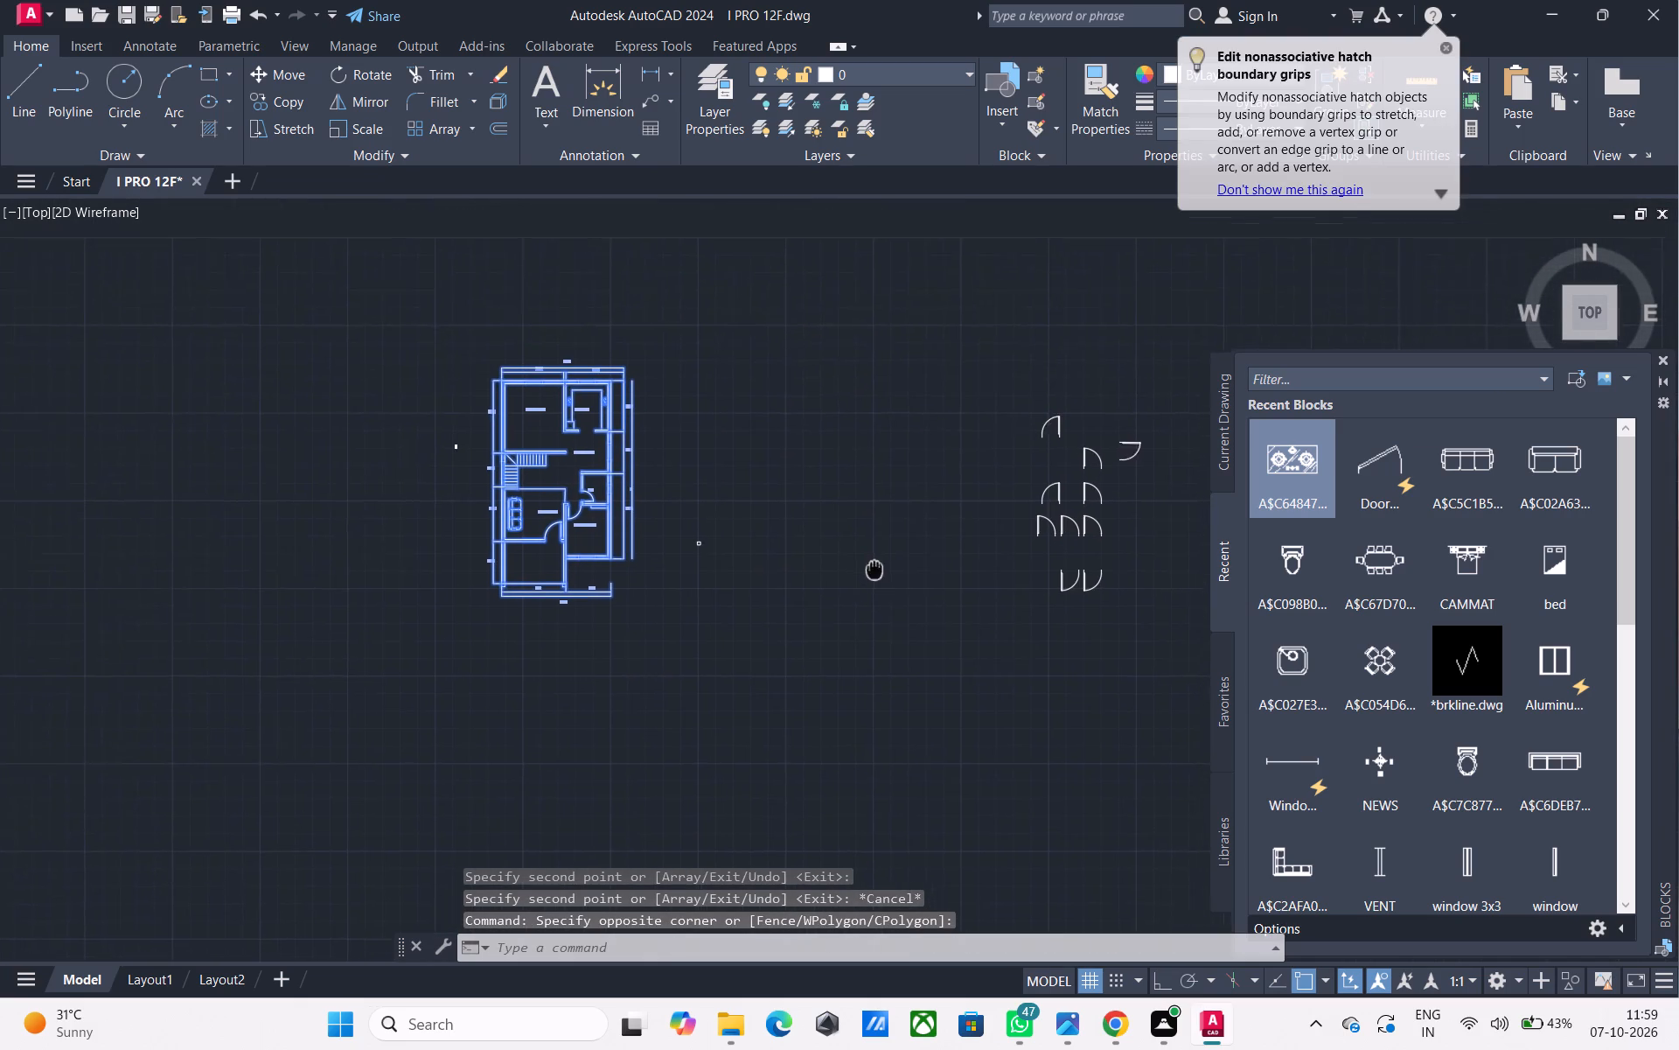
middle_drag(871, 576, 856, 609)
text(CO)
key(space)
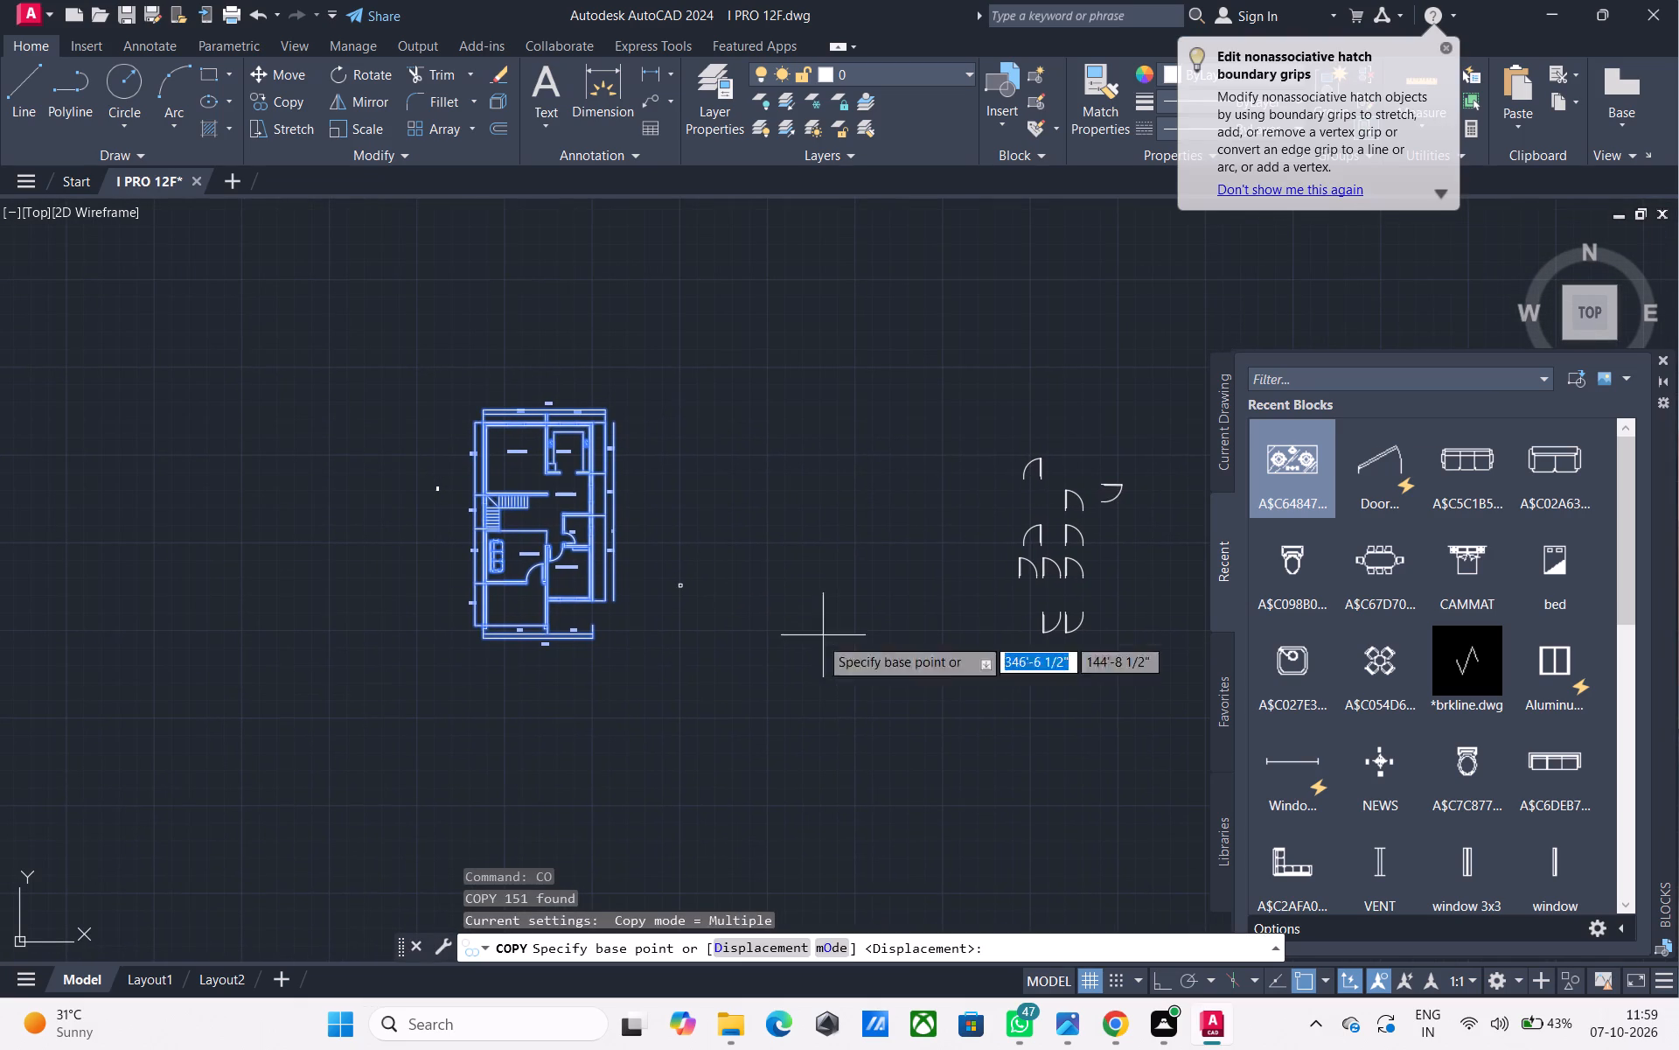
click(530, 696)
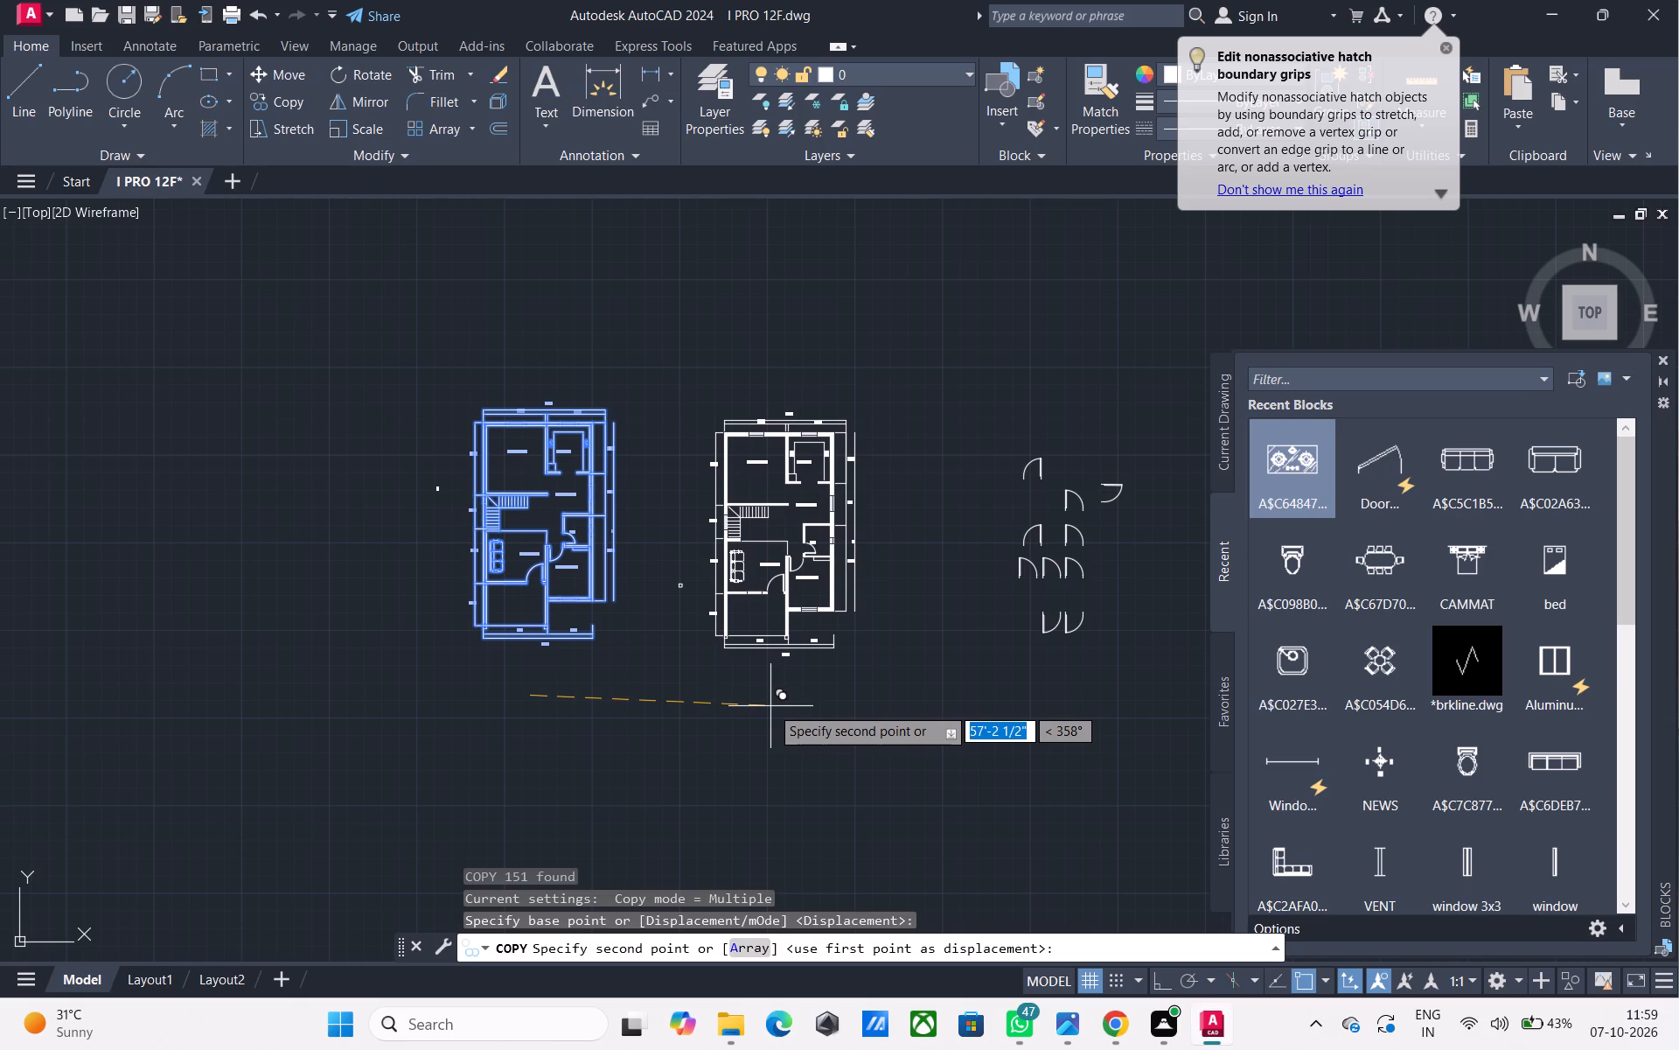
key(F8)
click(770, 706)
key(Escape)
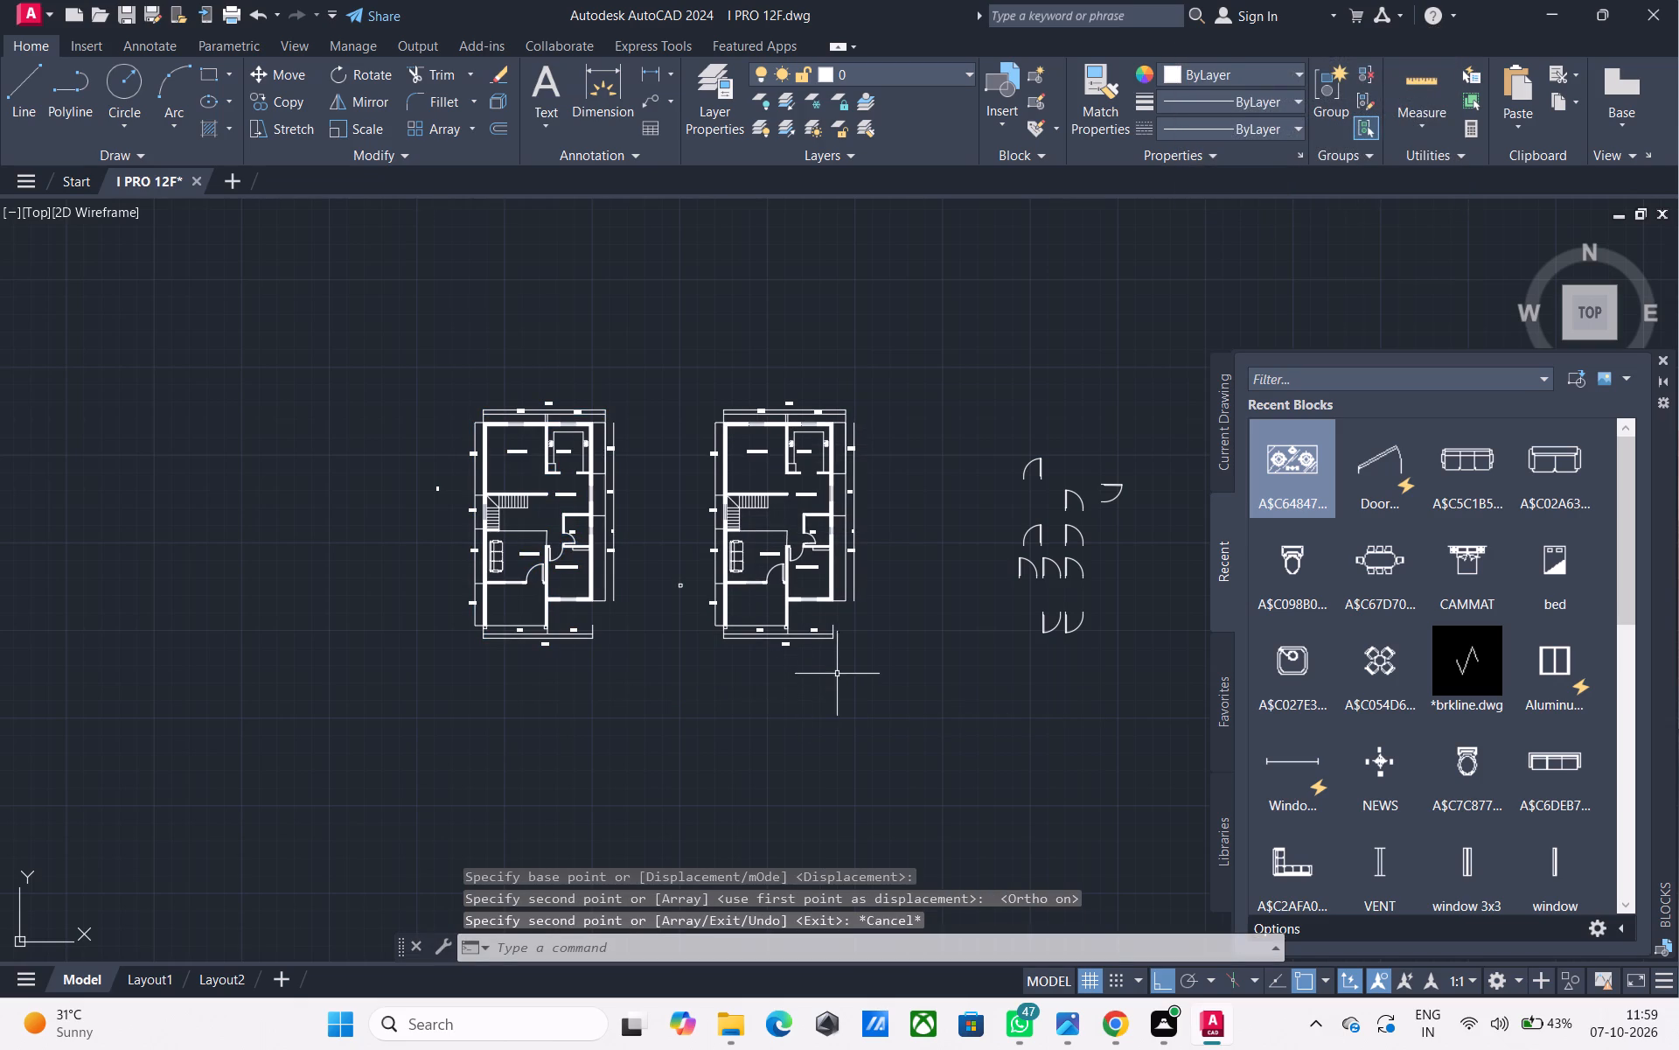
Delete the leftover 9" square standing between the two floor plans.
middle_drag(839, 666, 827, 745)
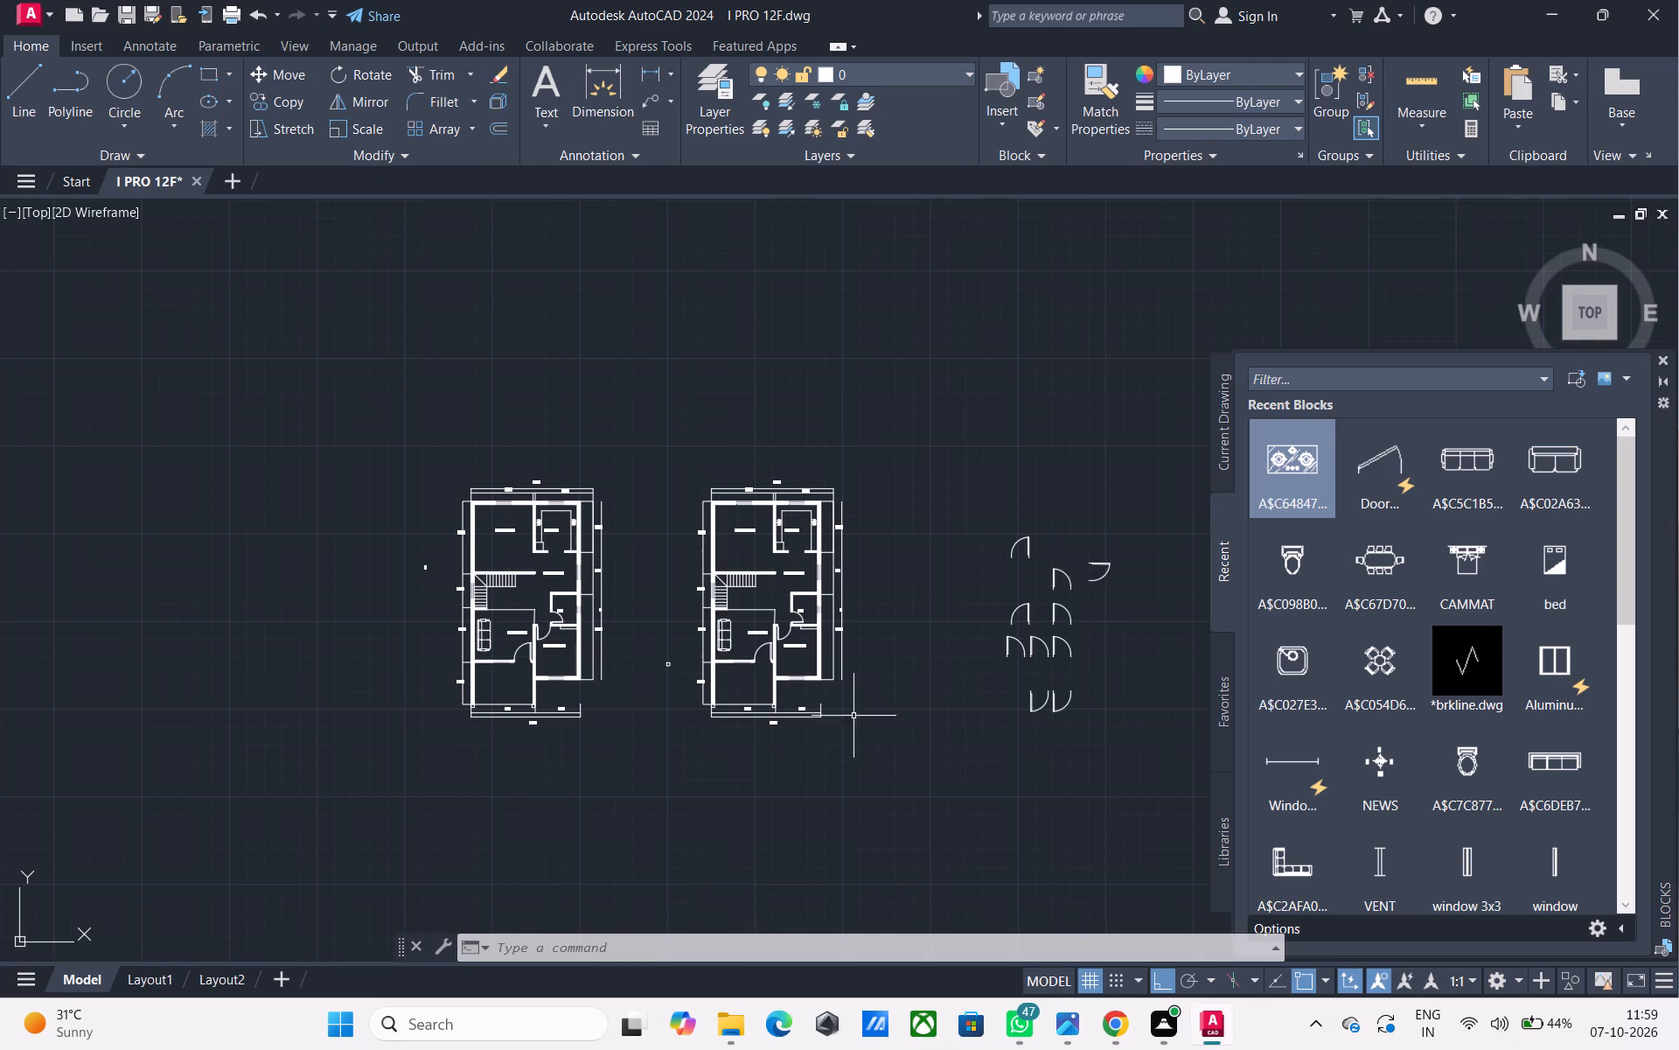
middle_drag(819, 688, 746, 686)
scroll(757, 695, up, 2)
middle_drag(658, 638, 751, 673)
middle_drag(533, 663, 681, 610)
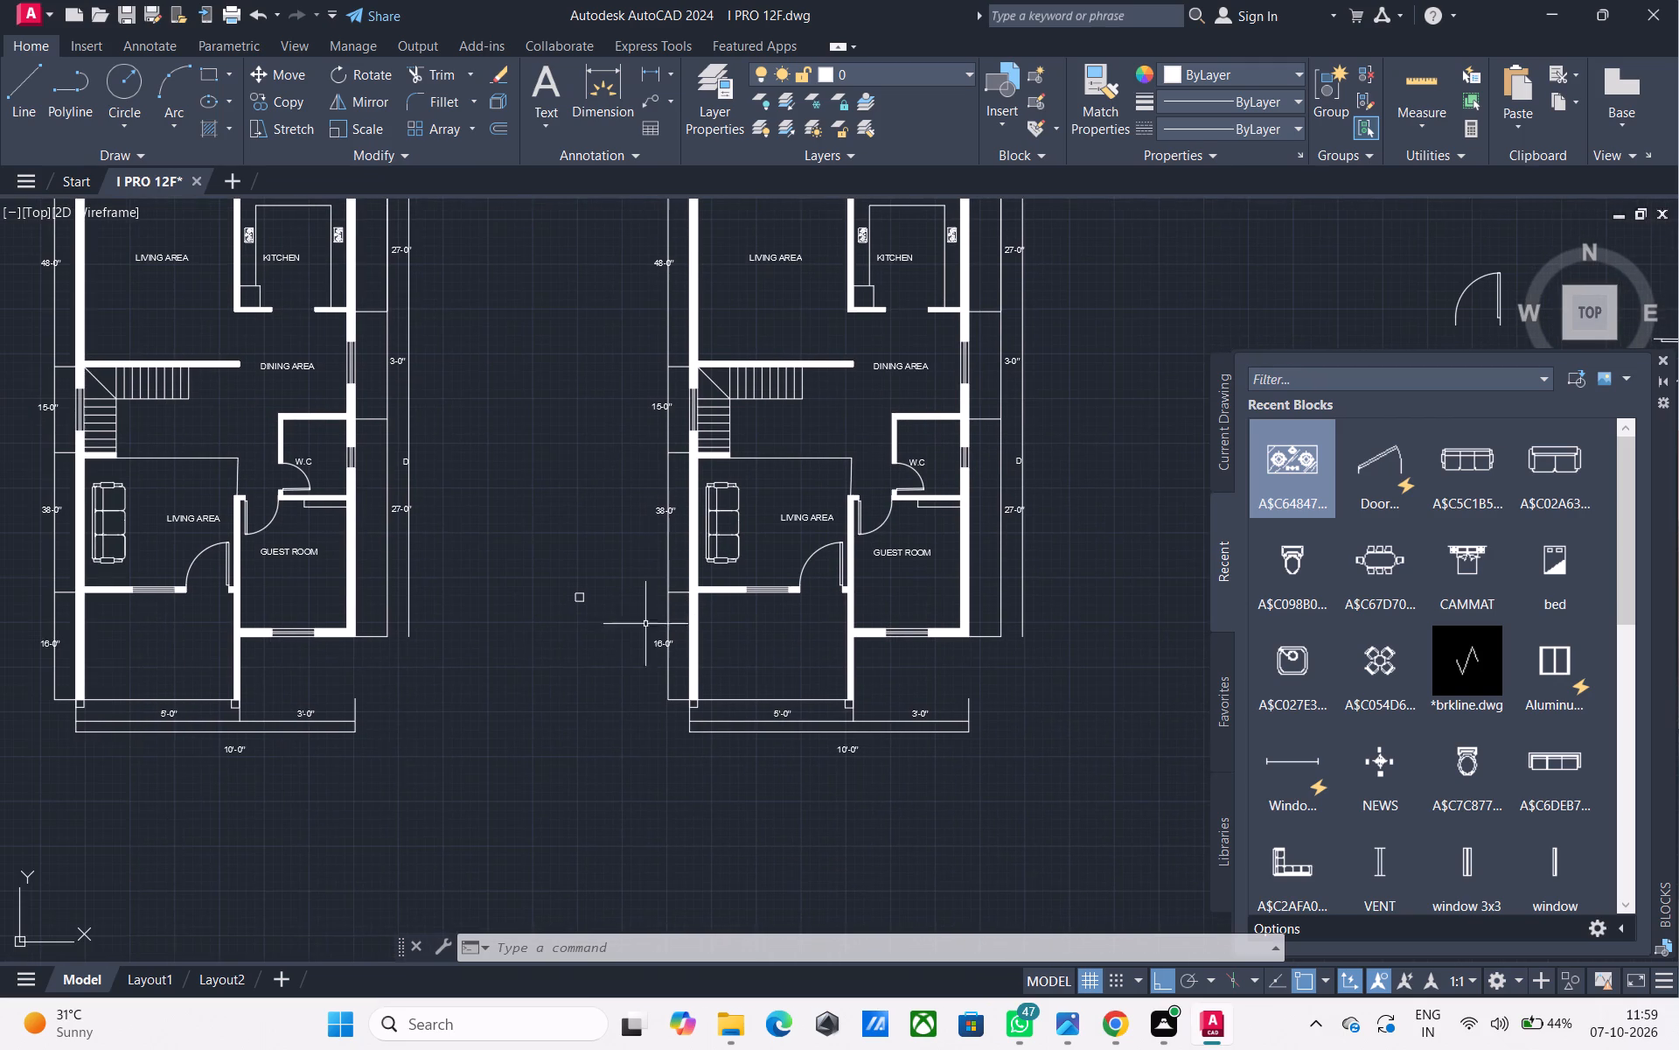
click(596, 633)
drag(546, 560, 546, 571)
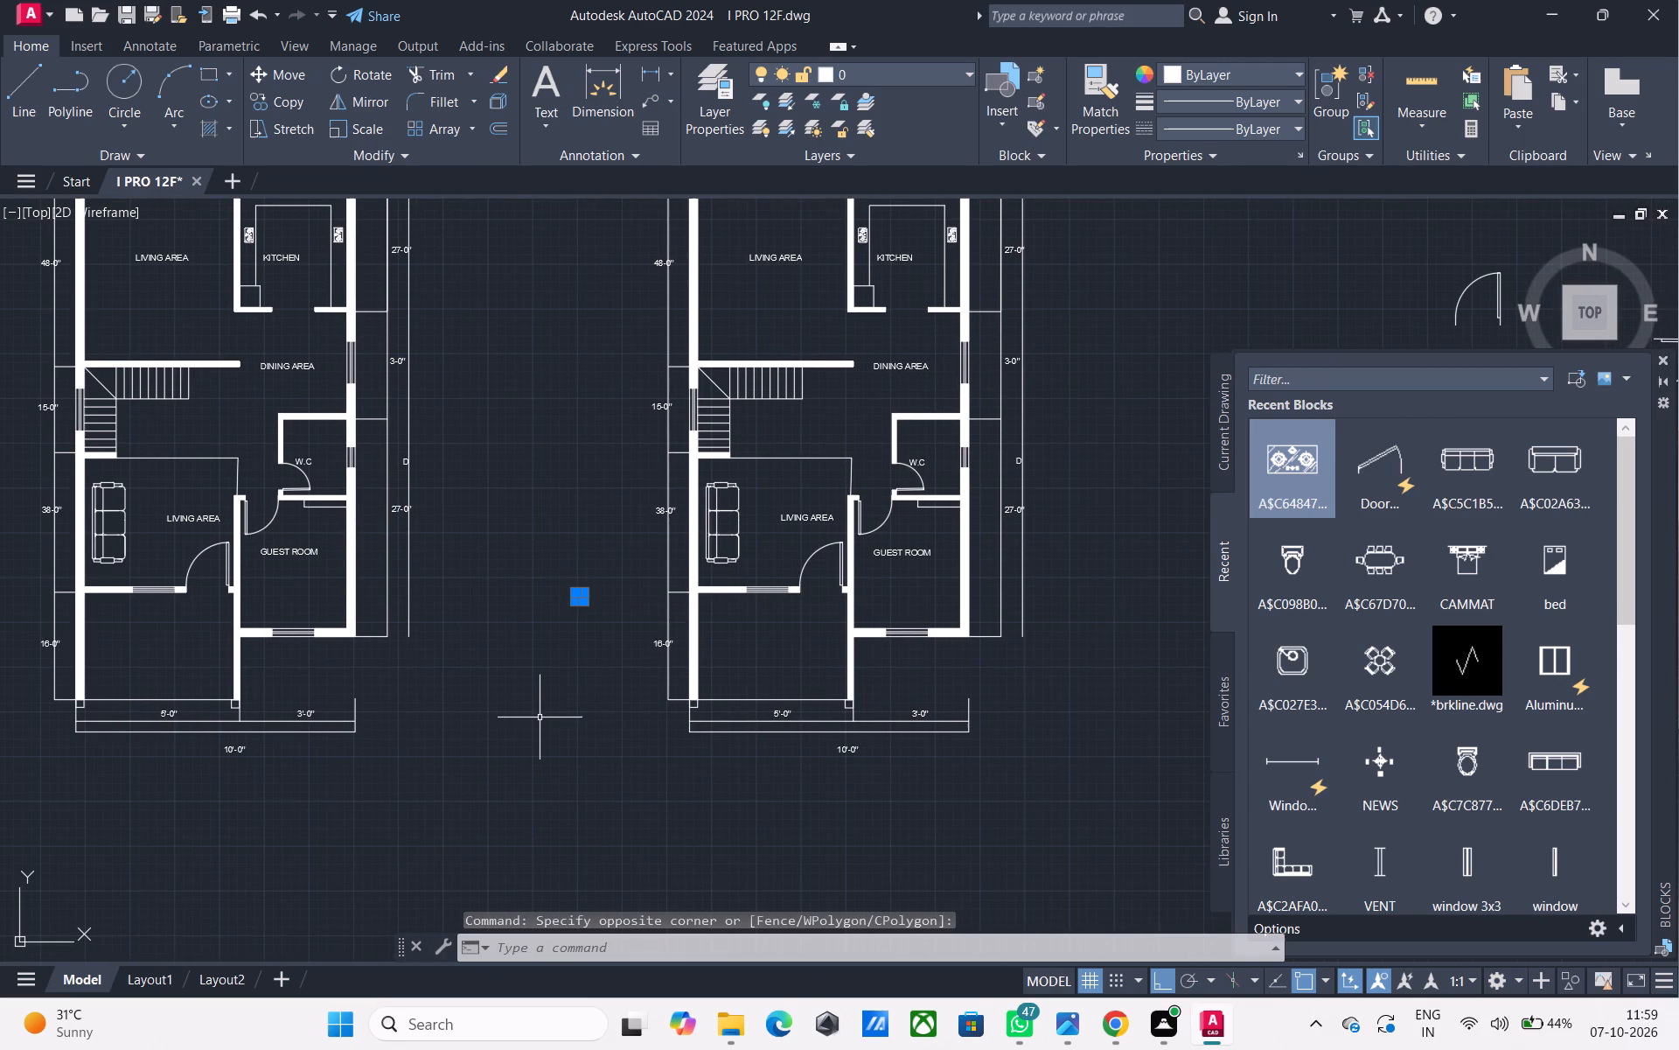
key(Delete)
Move the stray D text left of the original plan to just beside the 15-0" label at the staircase.
scroll(533, 720, down, 2)
middle_drag(533, 720, 755, 724)
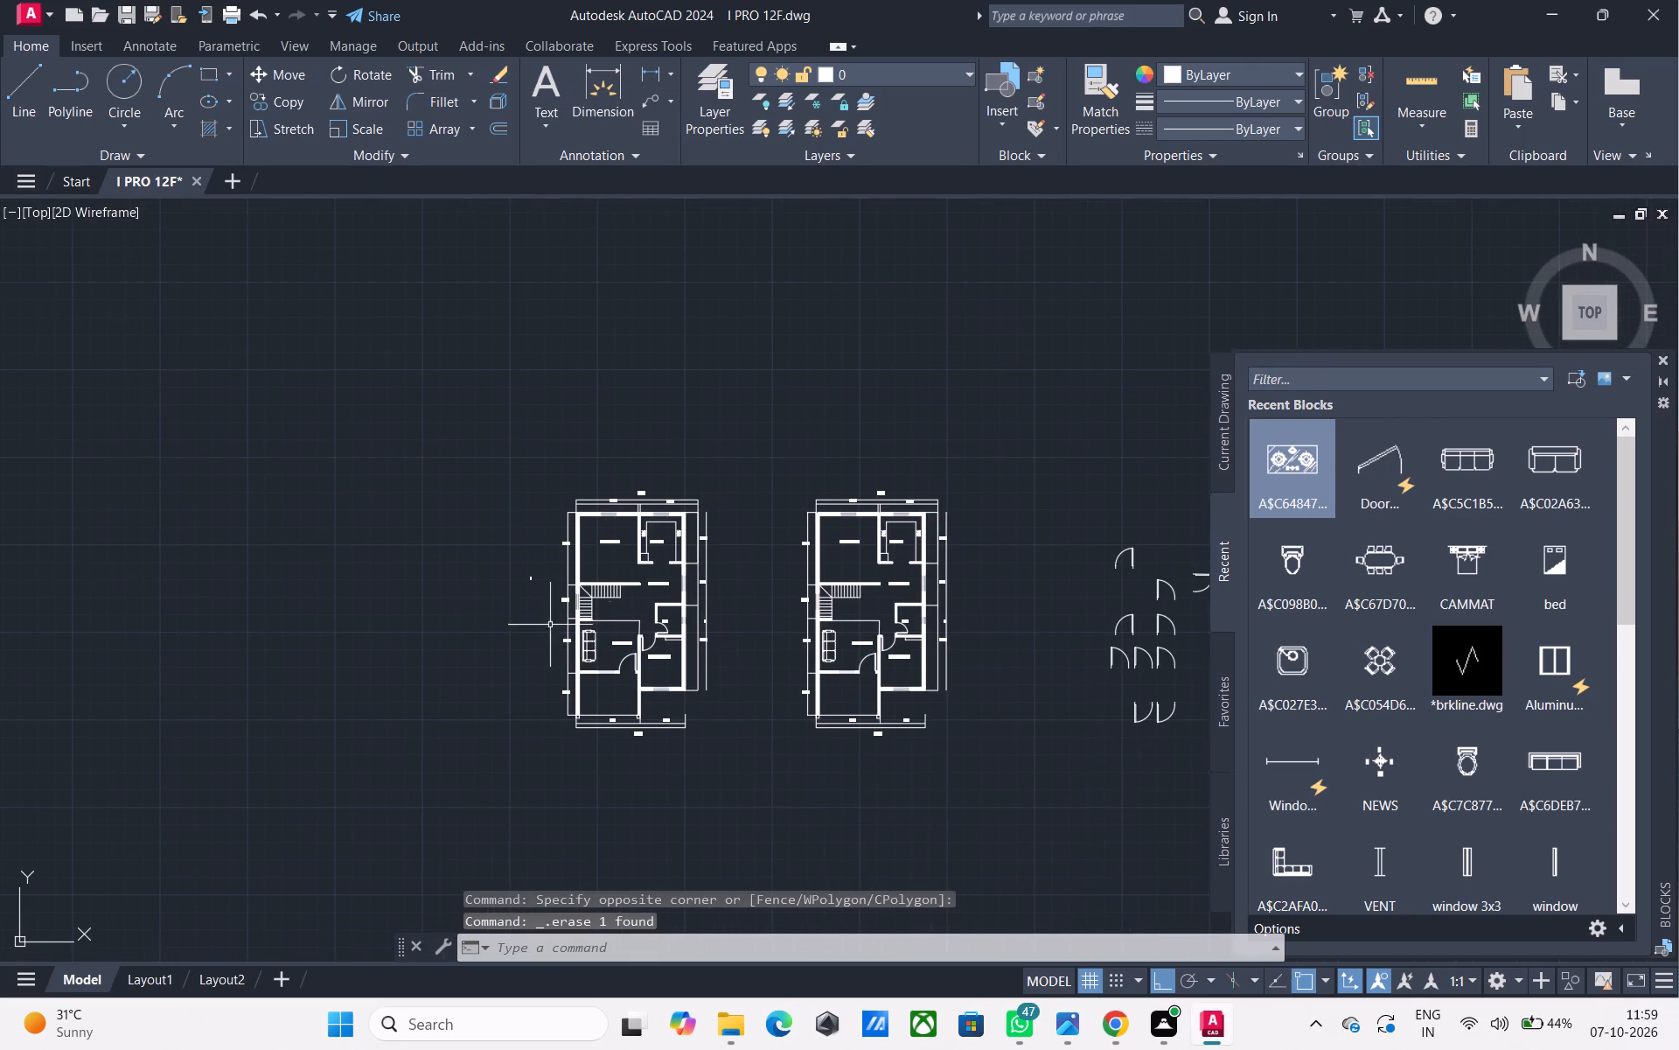
scroll(545, 598, up, 3)
click(534, 586)
click(395, 448)
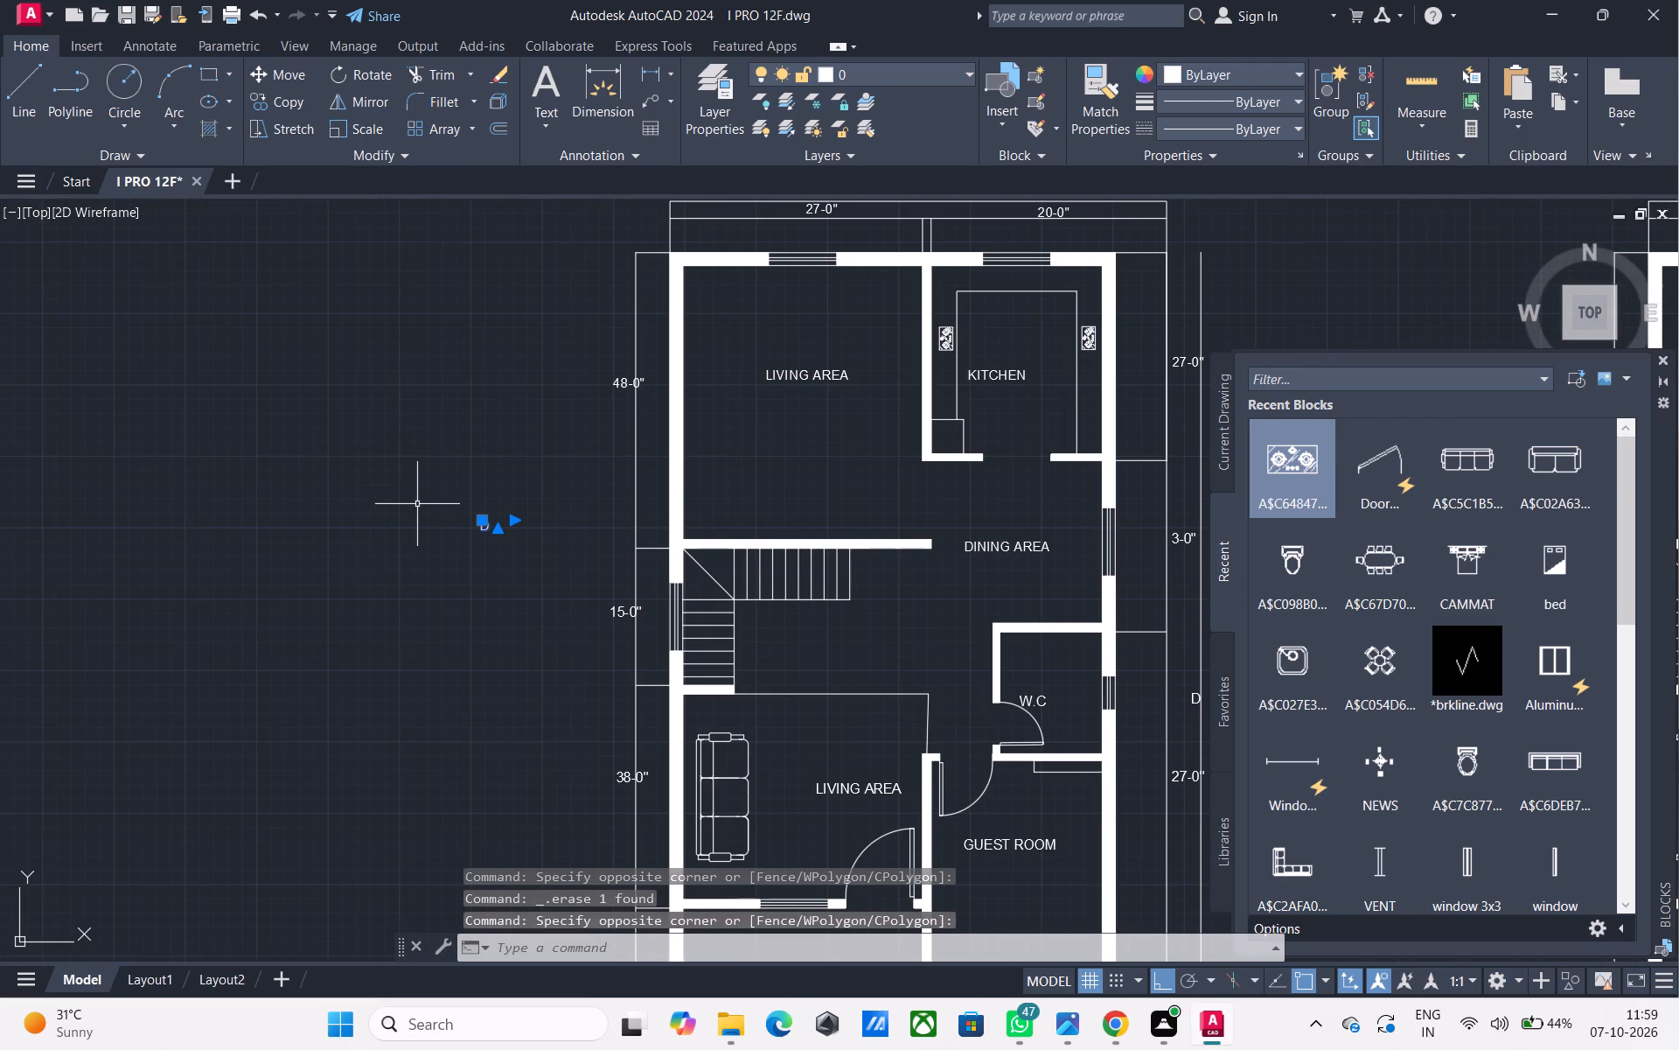
key(Escape)
drag(503, 563, 498, 555)
drag(449, 470, 447, 494)
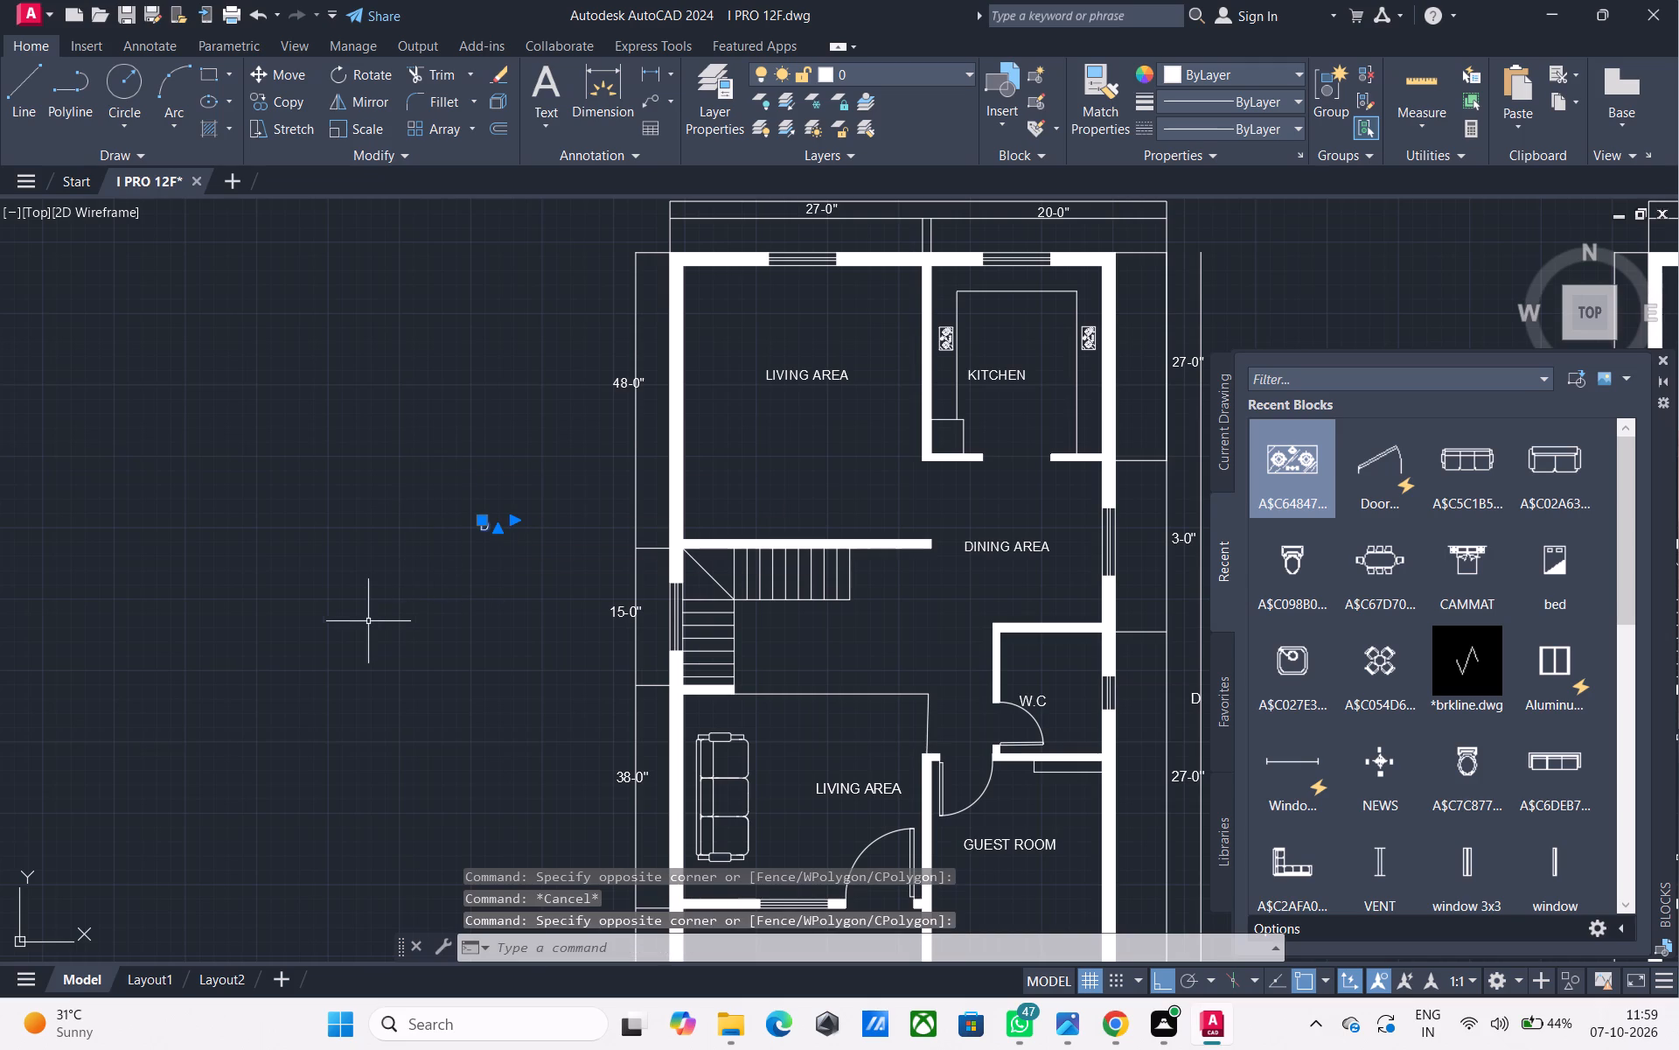
scroll(506, 534, up, 1)
text(M)
key(space)
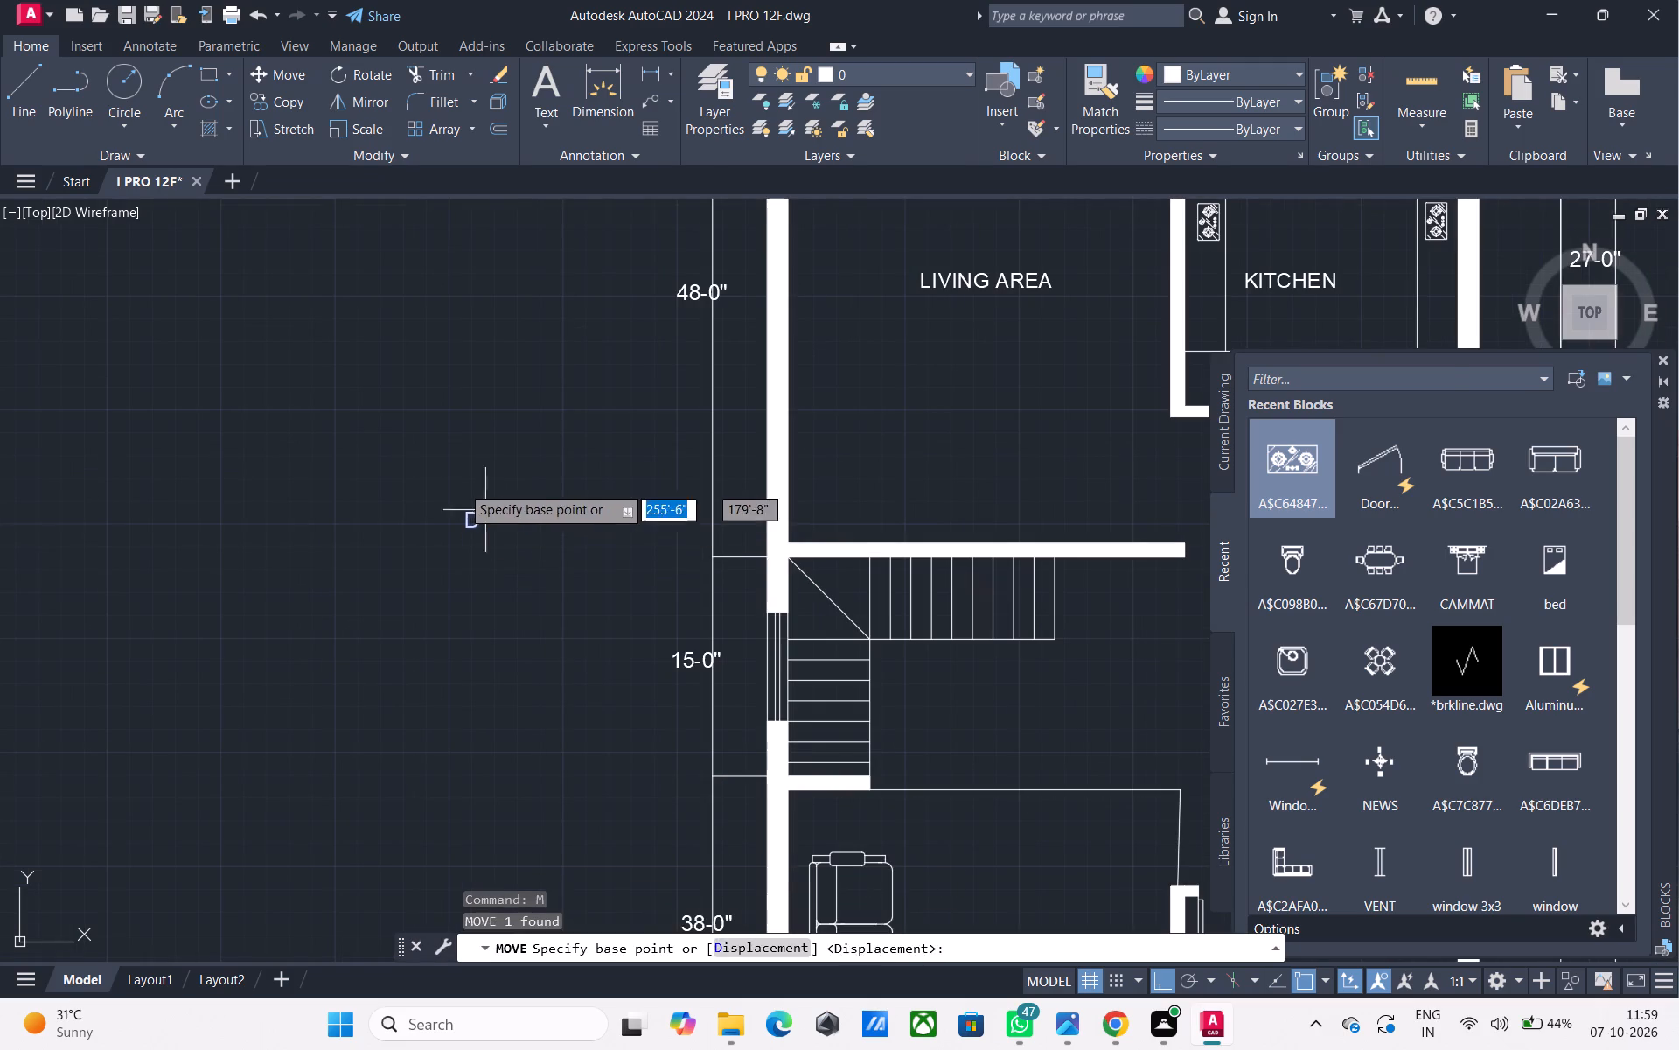
click(414, 448)
key(F8)
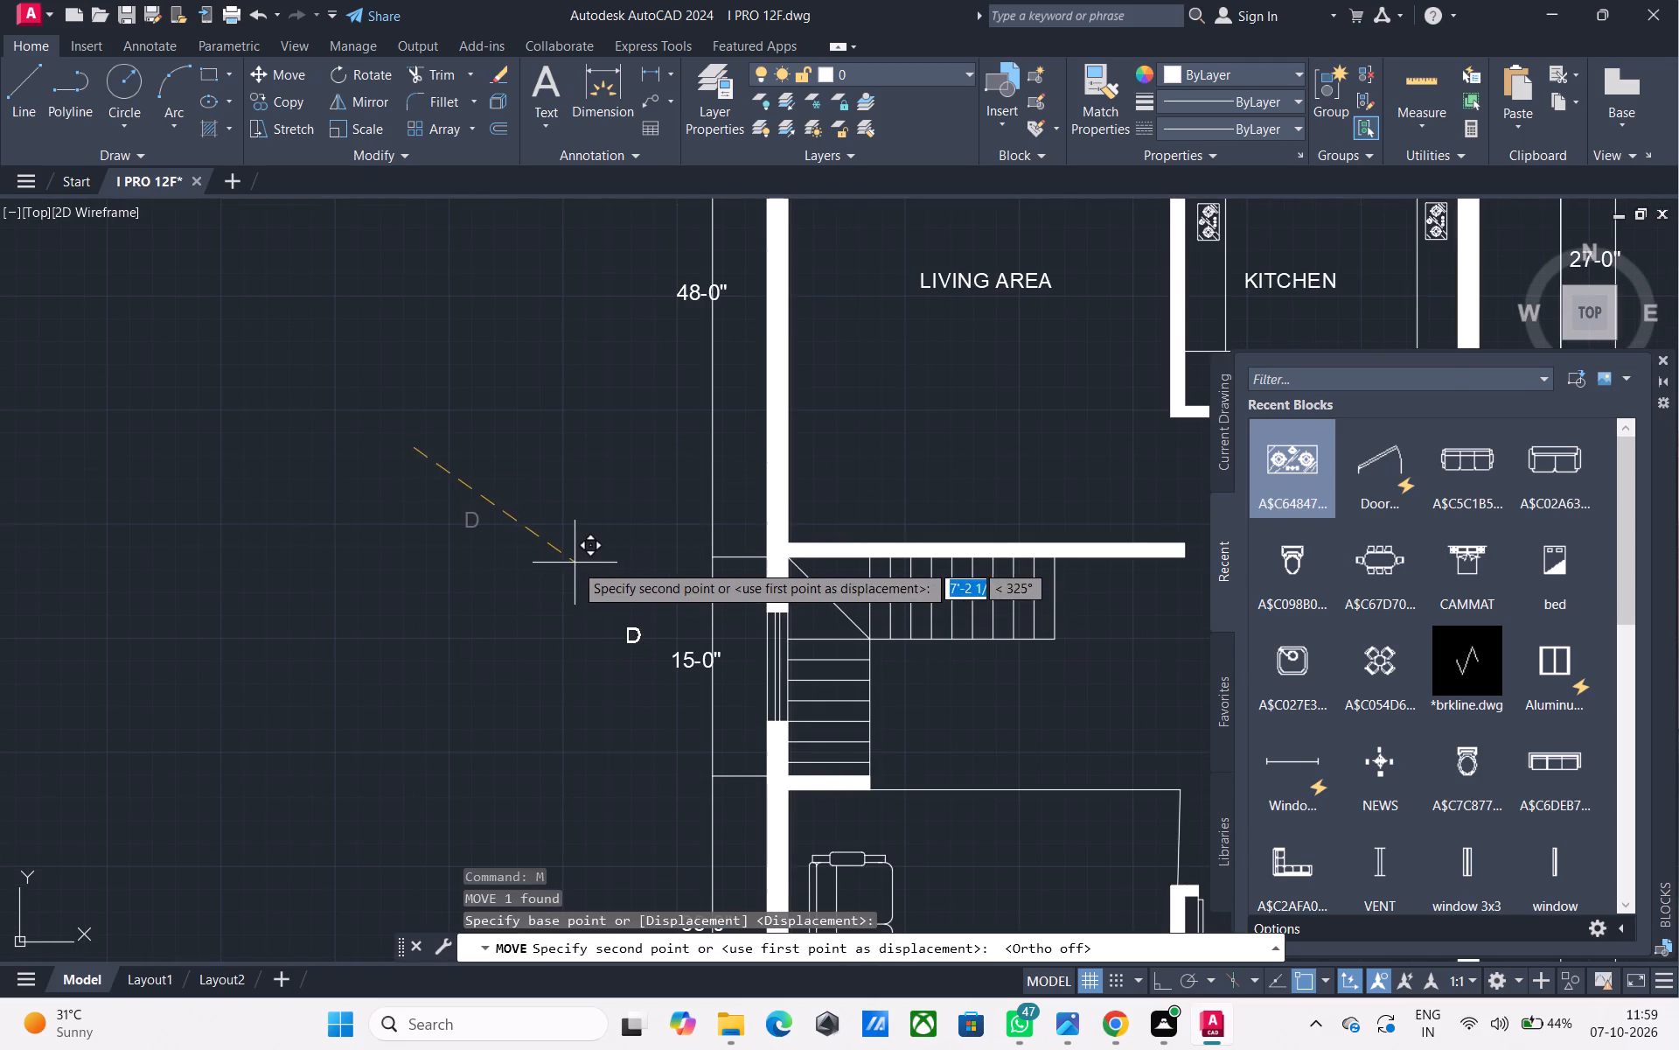
click(567, 575)
Change the D text beside the 15-0" label to read 18'-0".
scroll(630, 676, up, 1)
click(630, 676)
drag(568, 565, 510, 576)
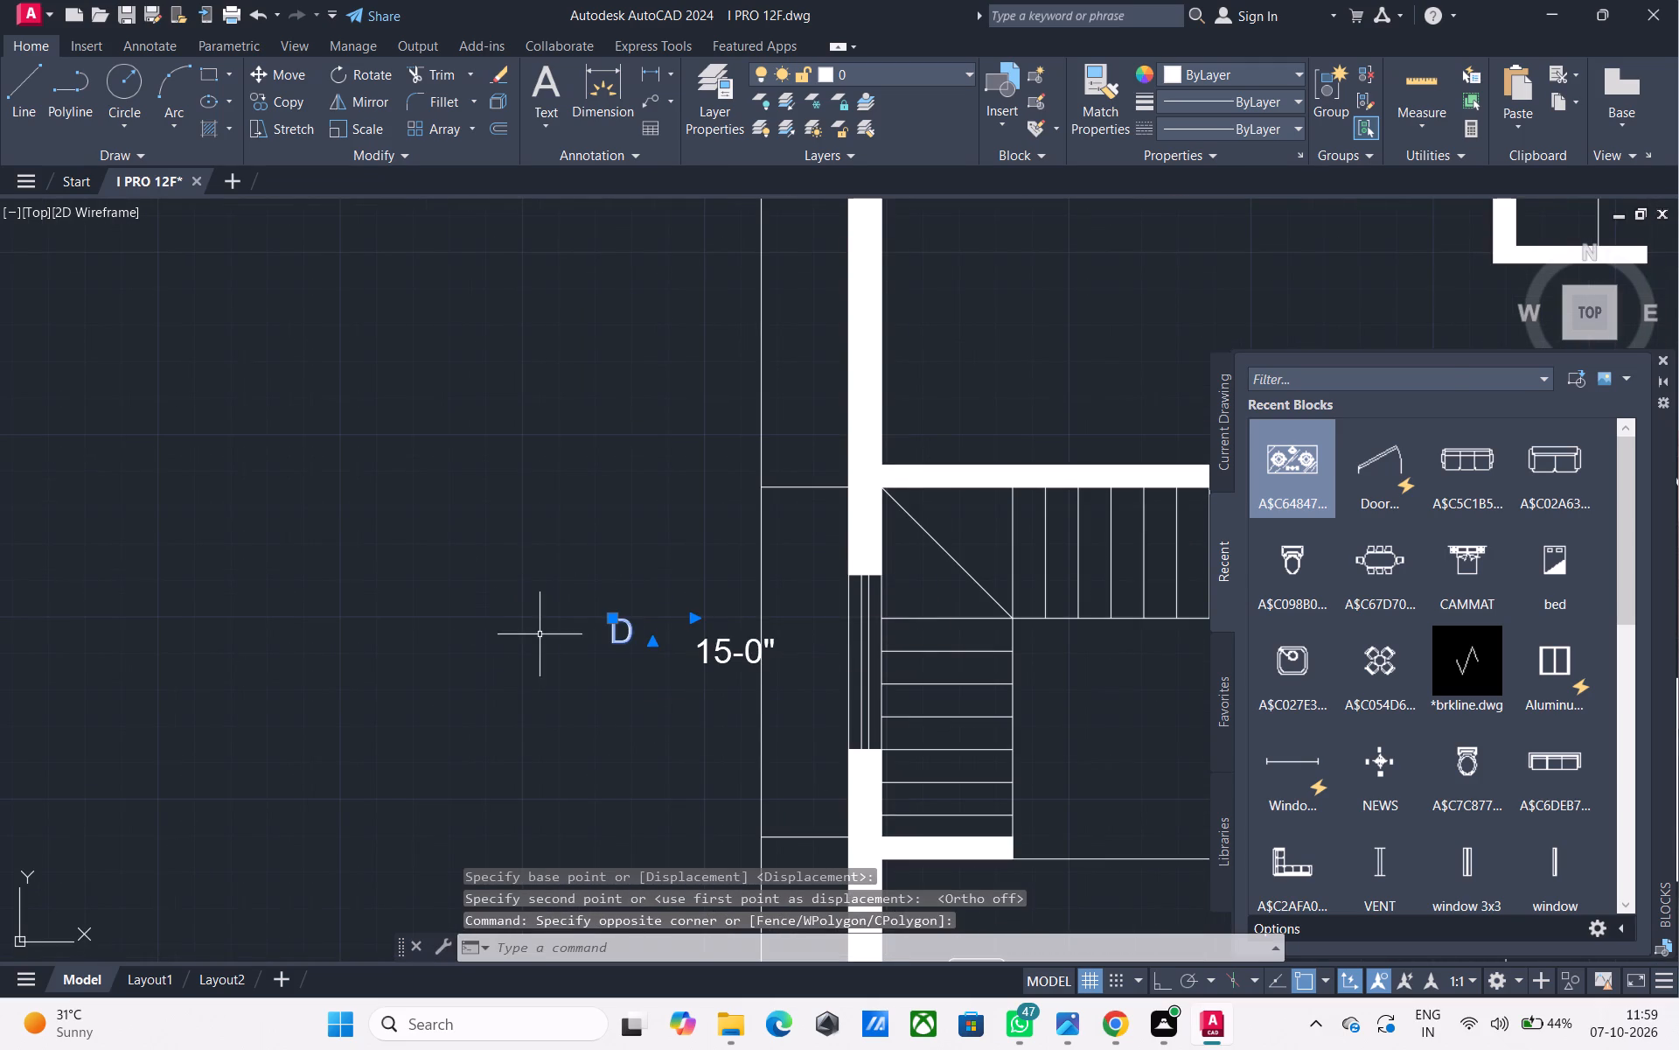
key(Escape)
scroll(613, 641, up, 2)
double_click(613, 641)
click(649, 633)
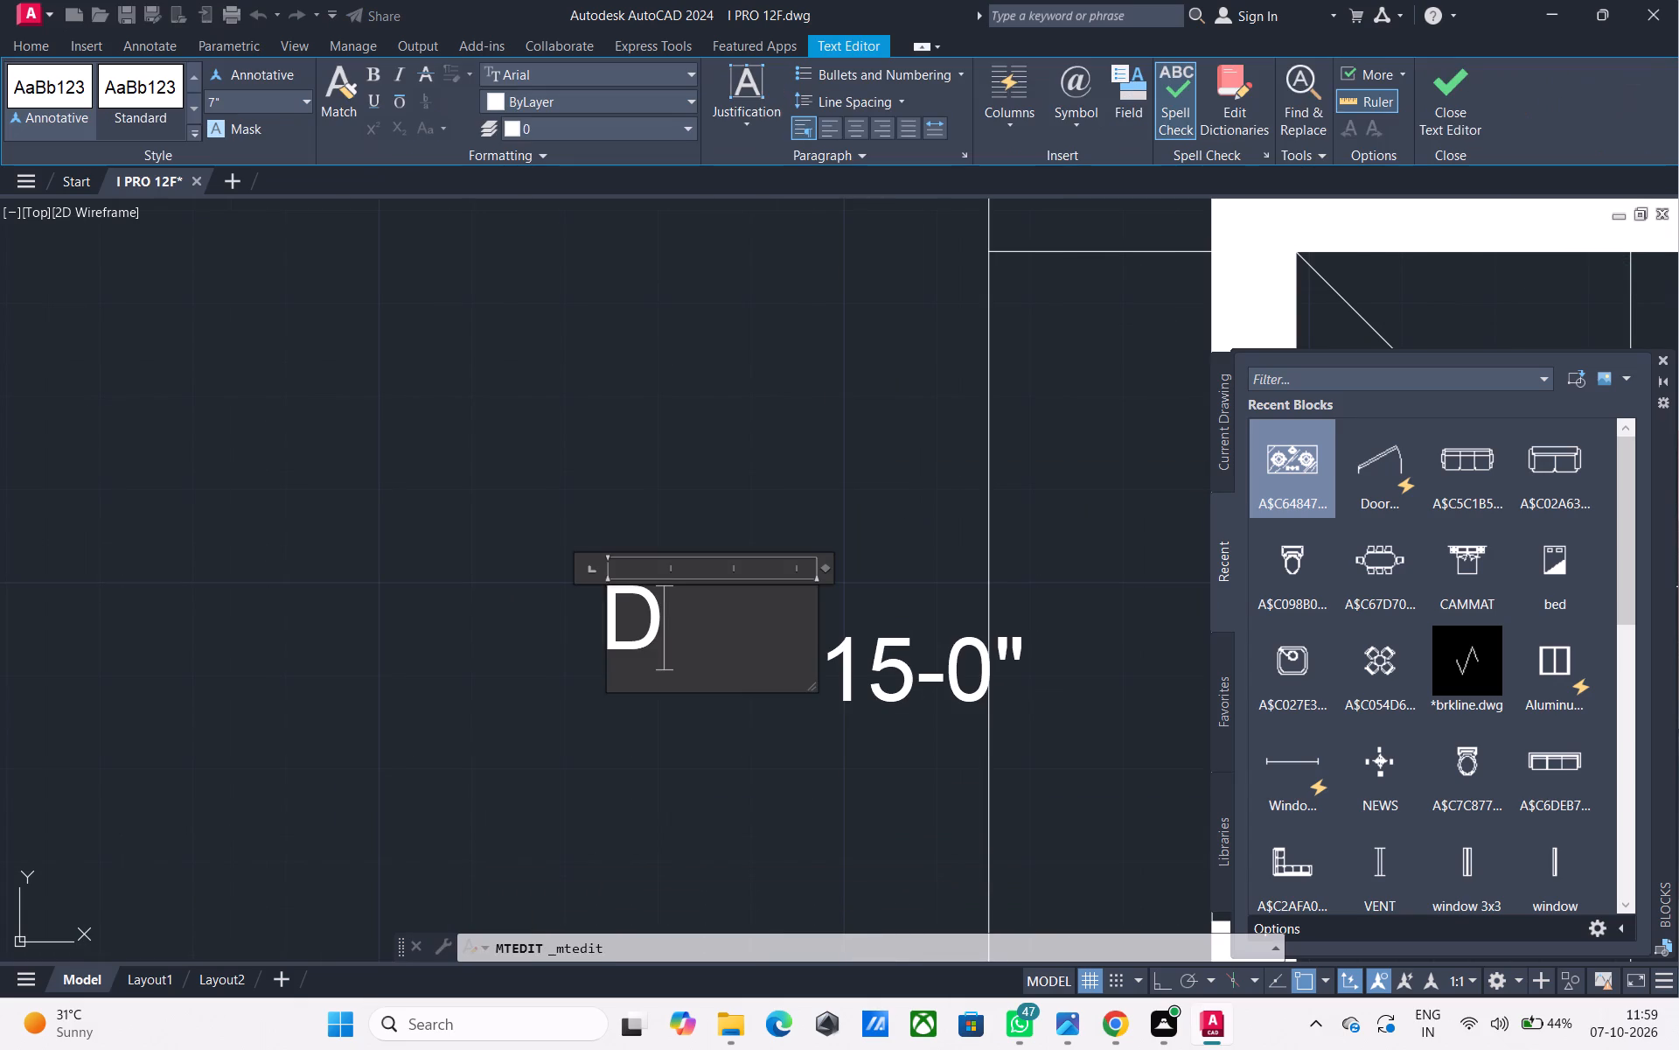
key(BackSpace)
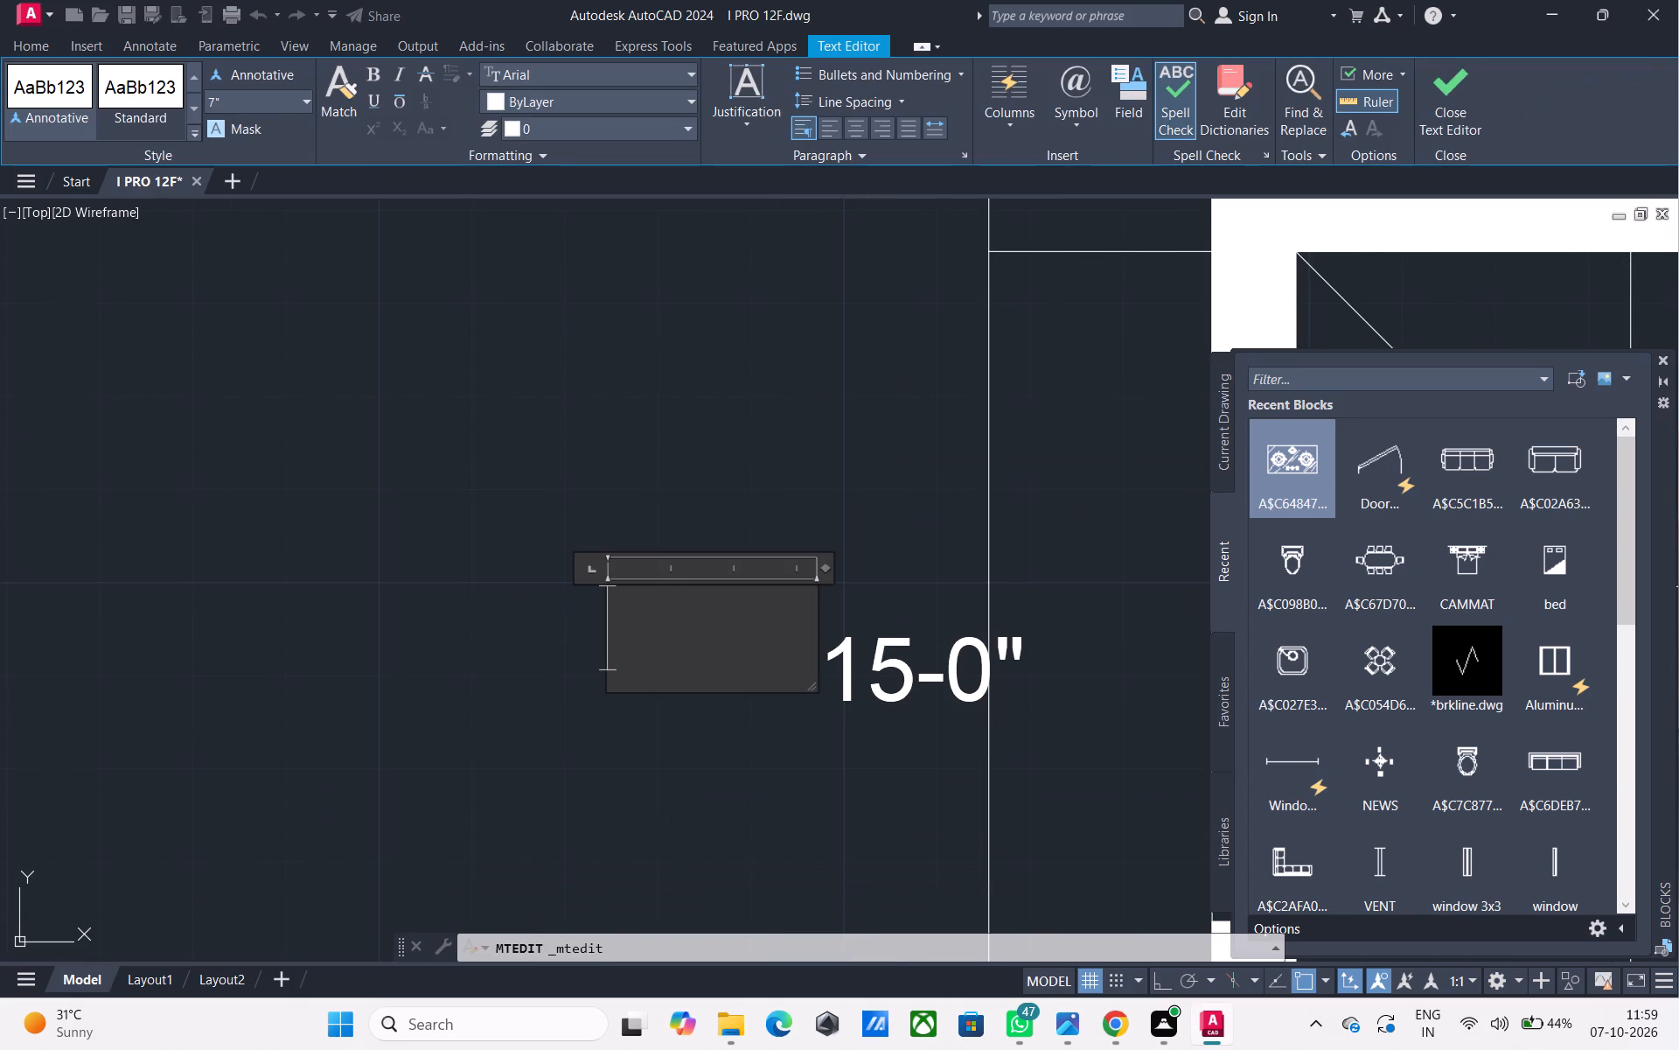
text(48')
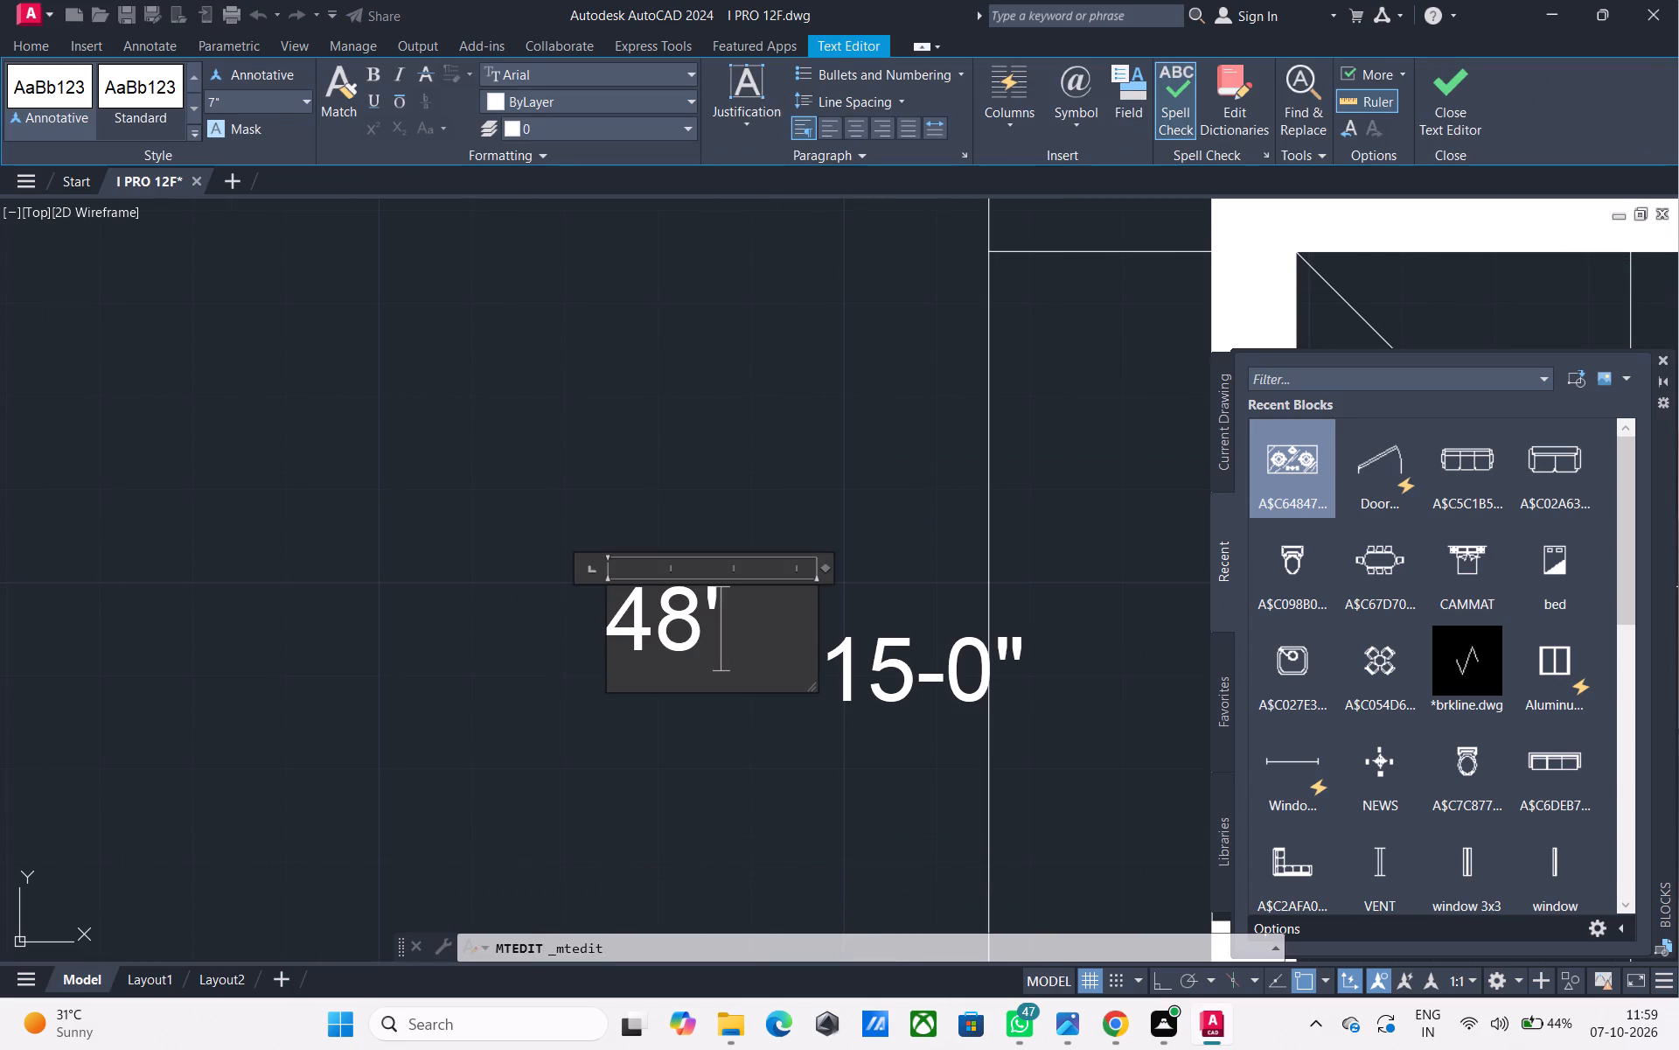
key(minus)
text(0")
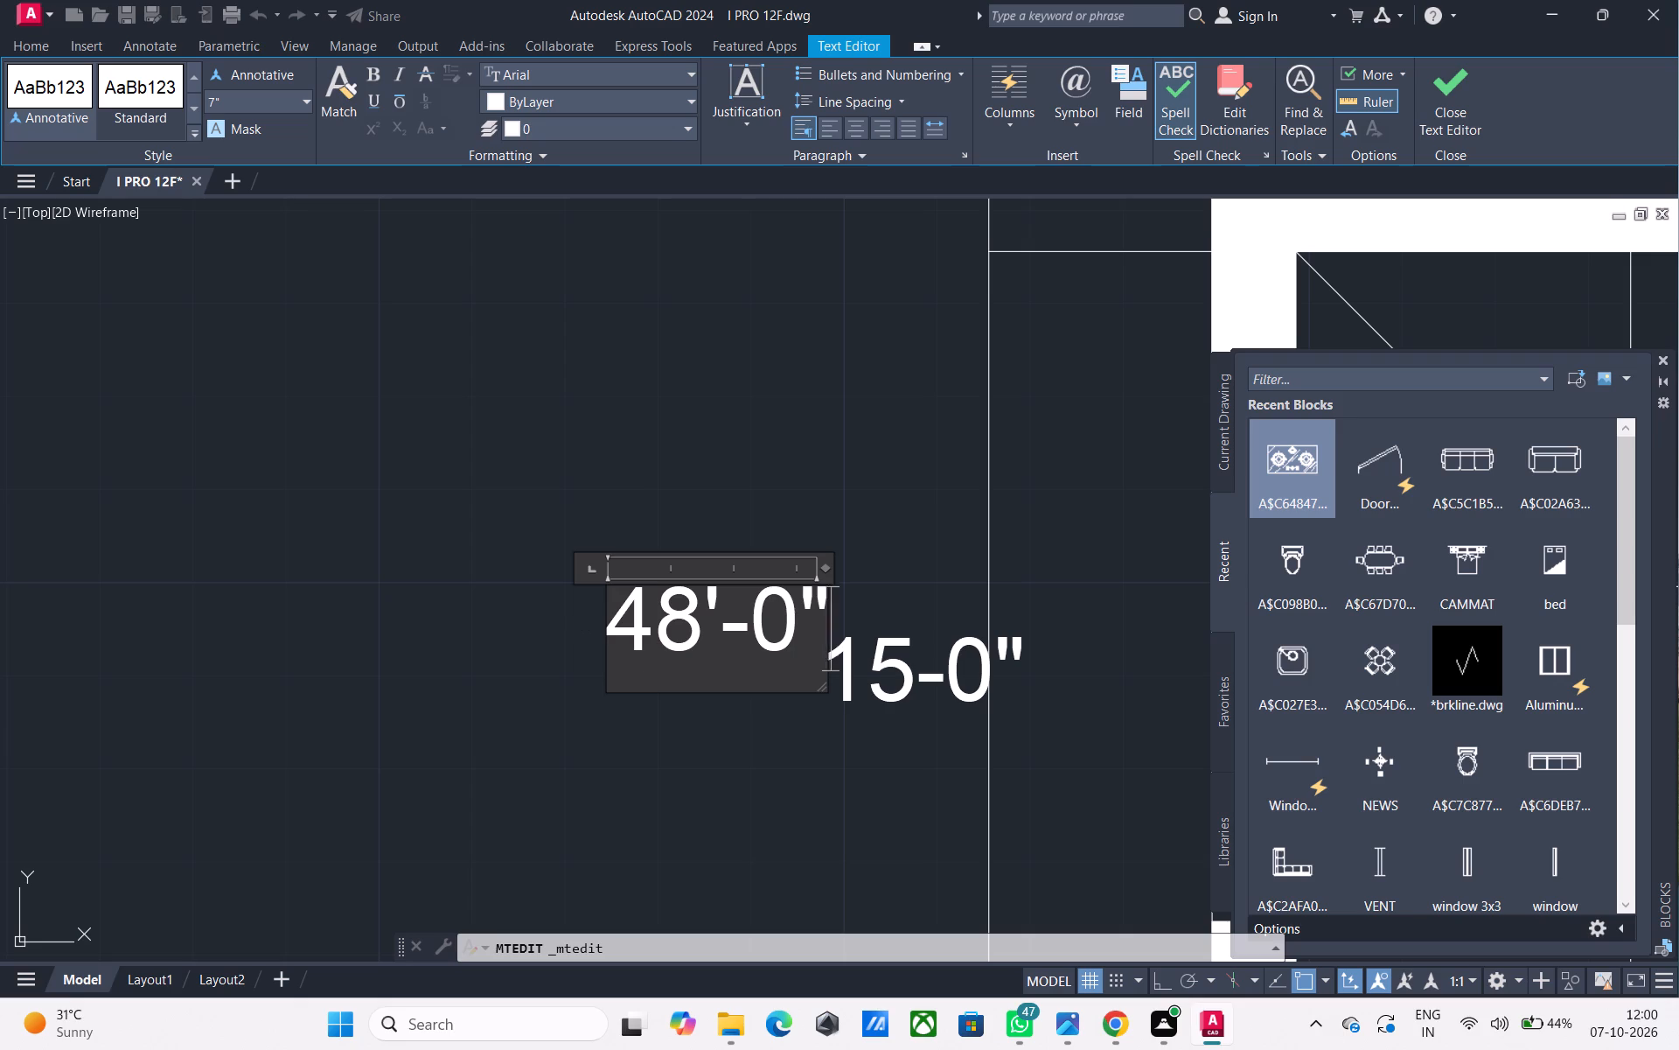
click(665, 626)
key(BackSpace)
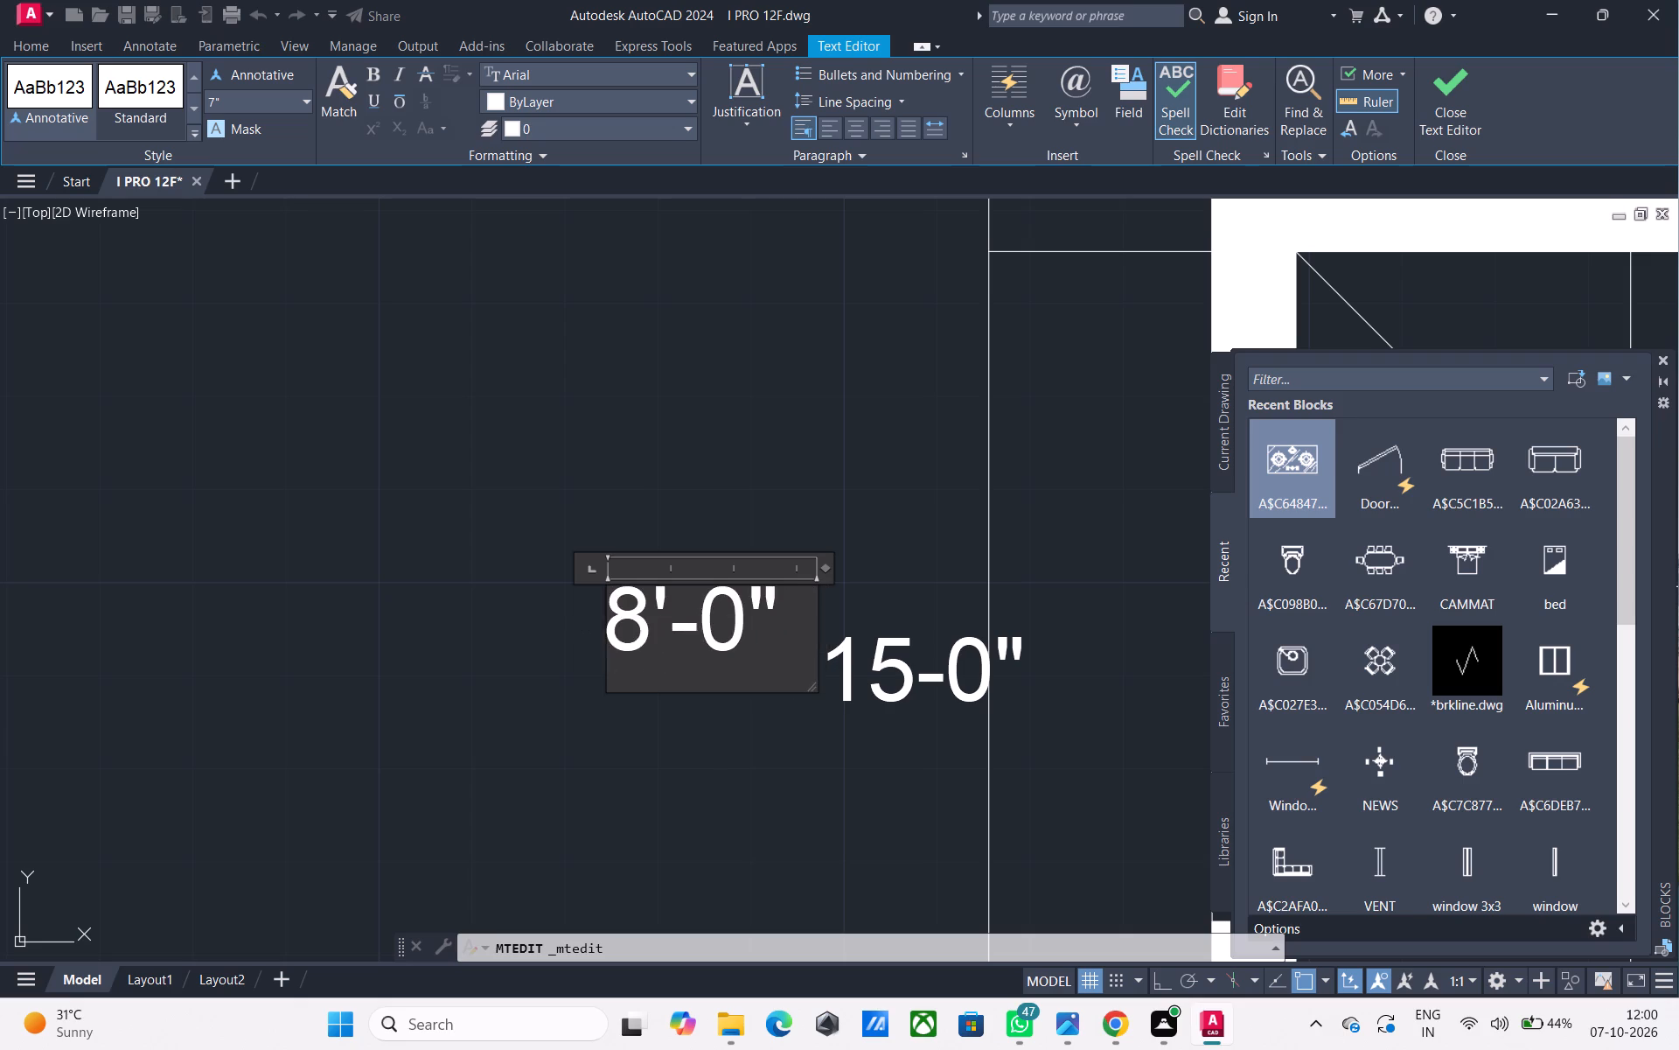
key(1)
click(499, 579)
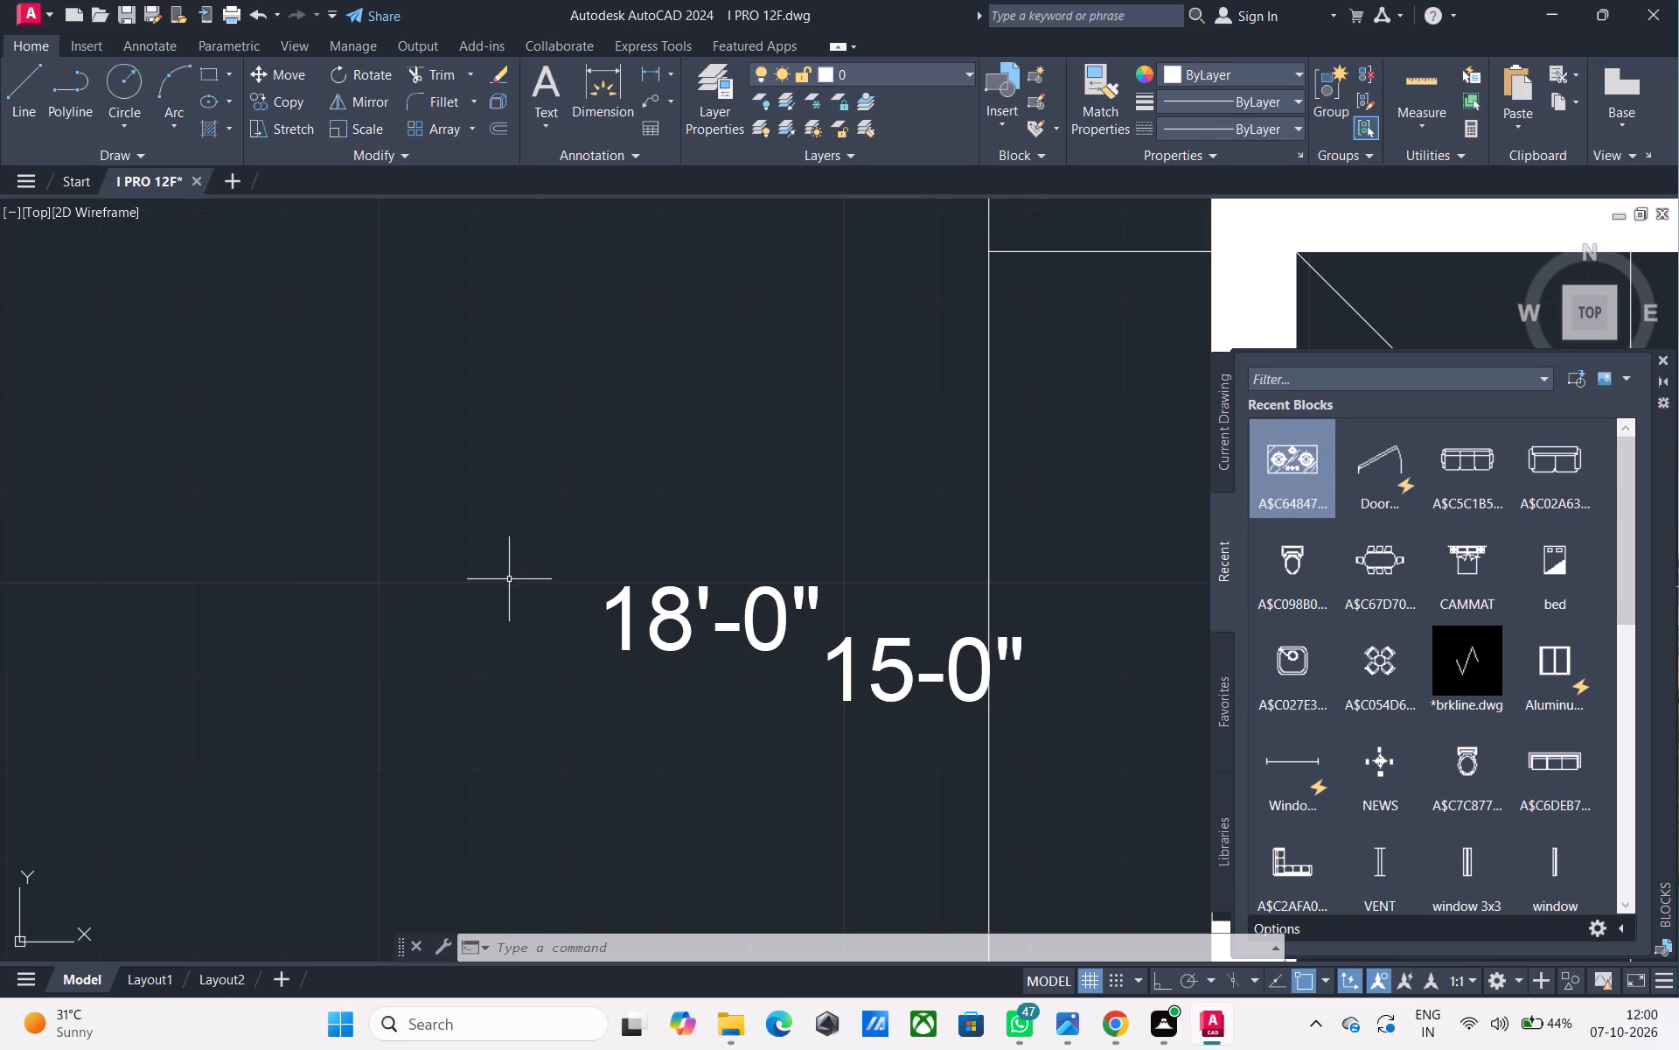
Offset the original plan's left vertical dimension line 2' outward, away from the wall.
middle_drag(633, 642, 584, 600)
click(737, 661)
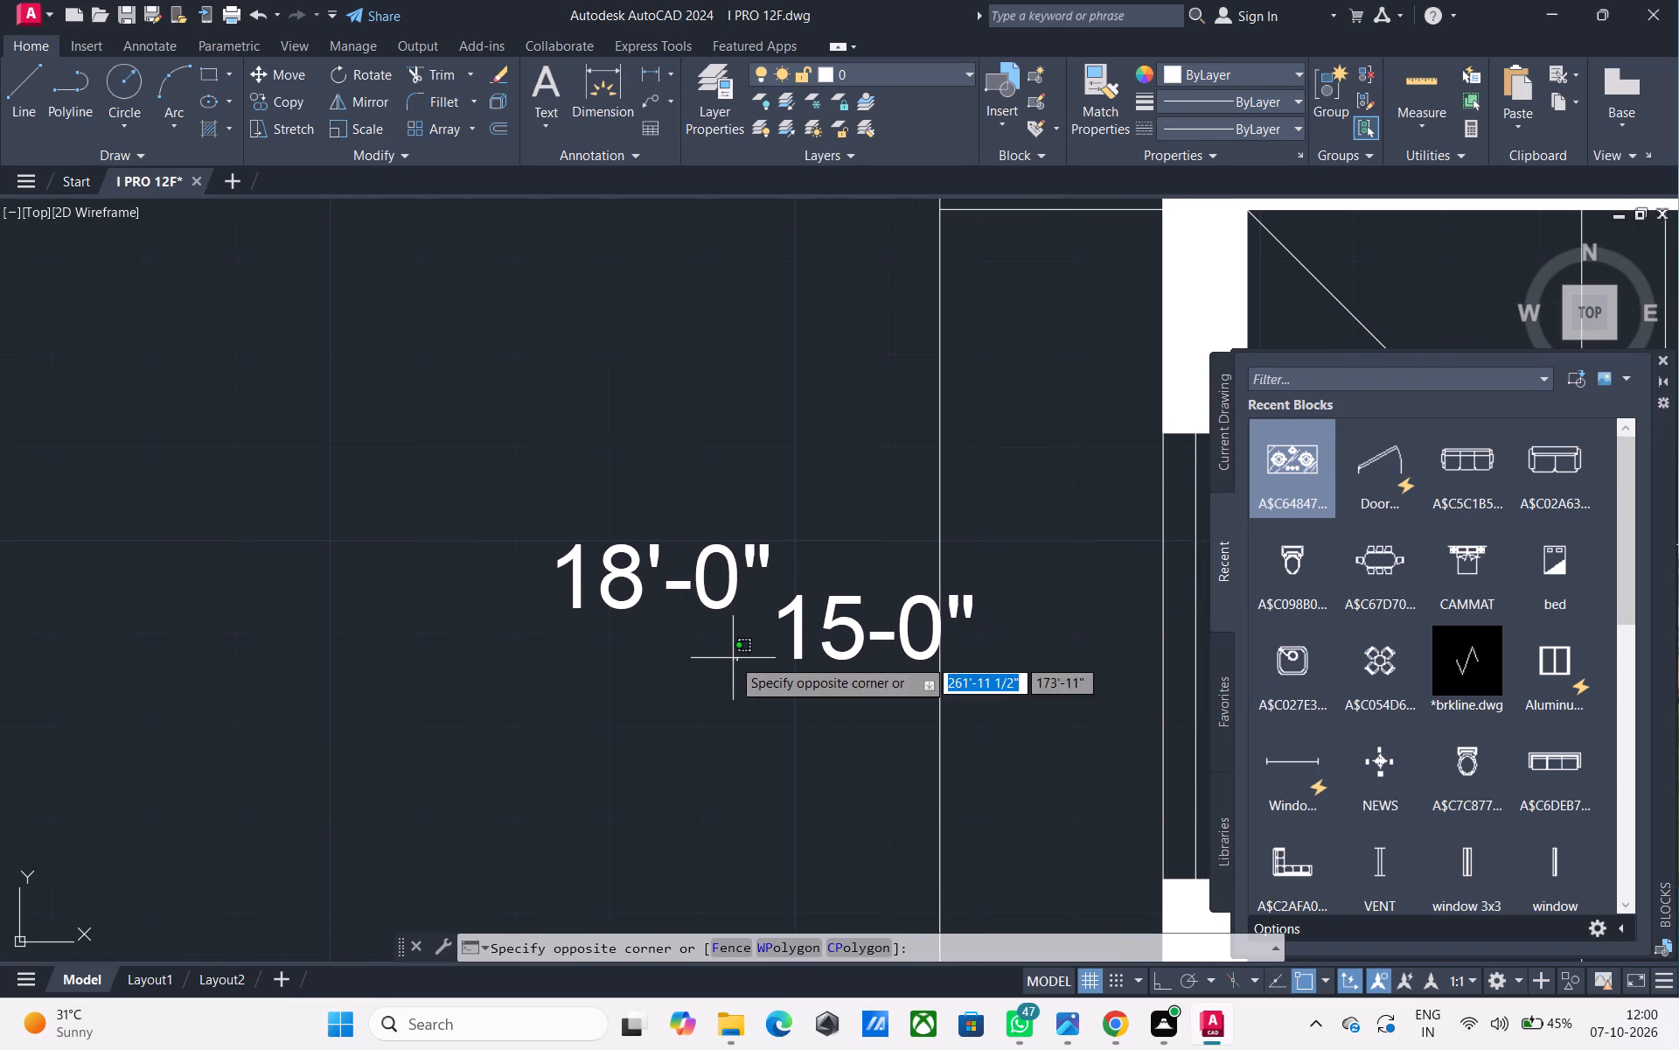
click(721, 649)
scroll(715, 693, down, 3)
click(815, 642)
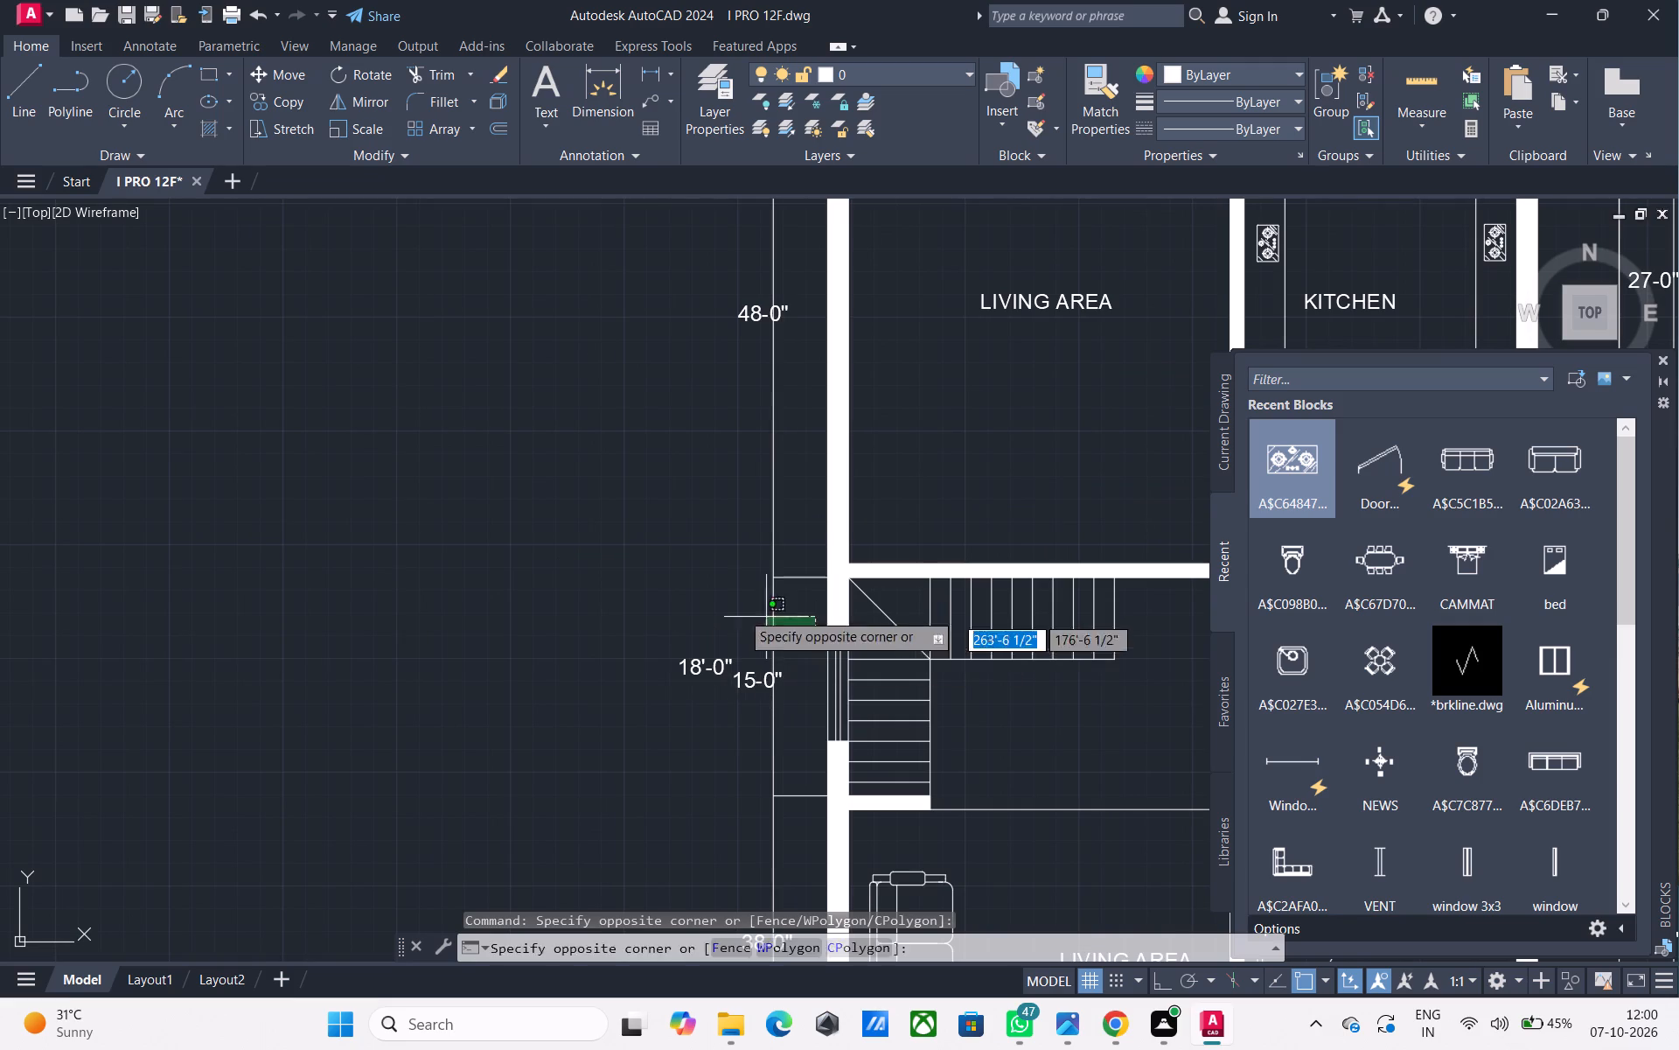
click(732, 609)
text(O)
key(space)
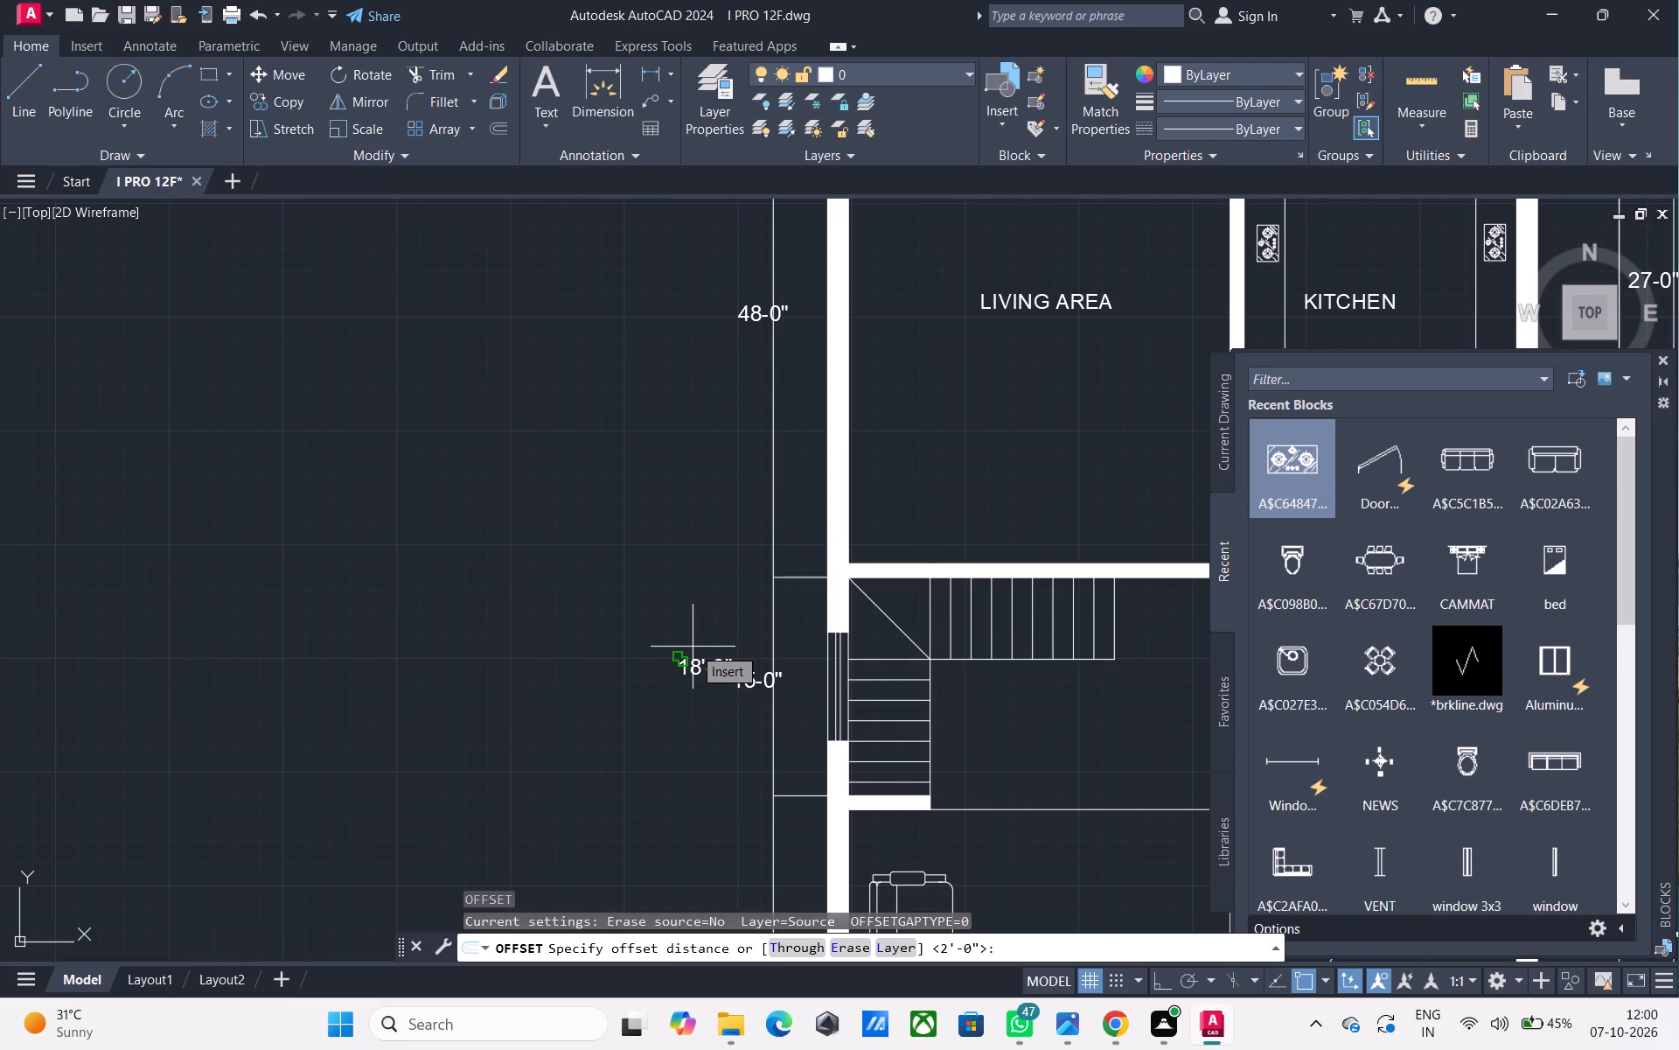
text(2')
key(Return)
click(610, 662)
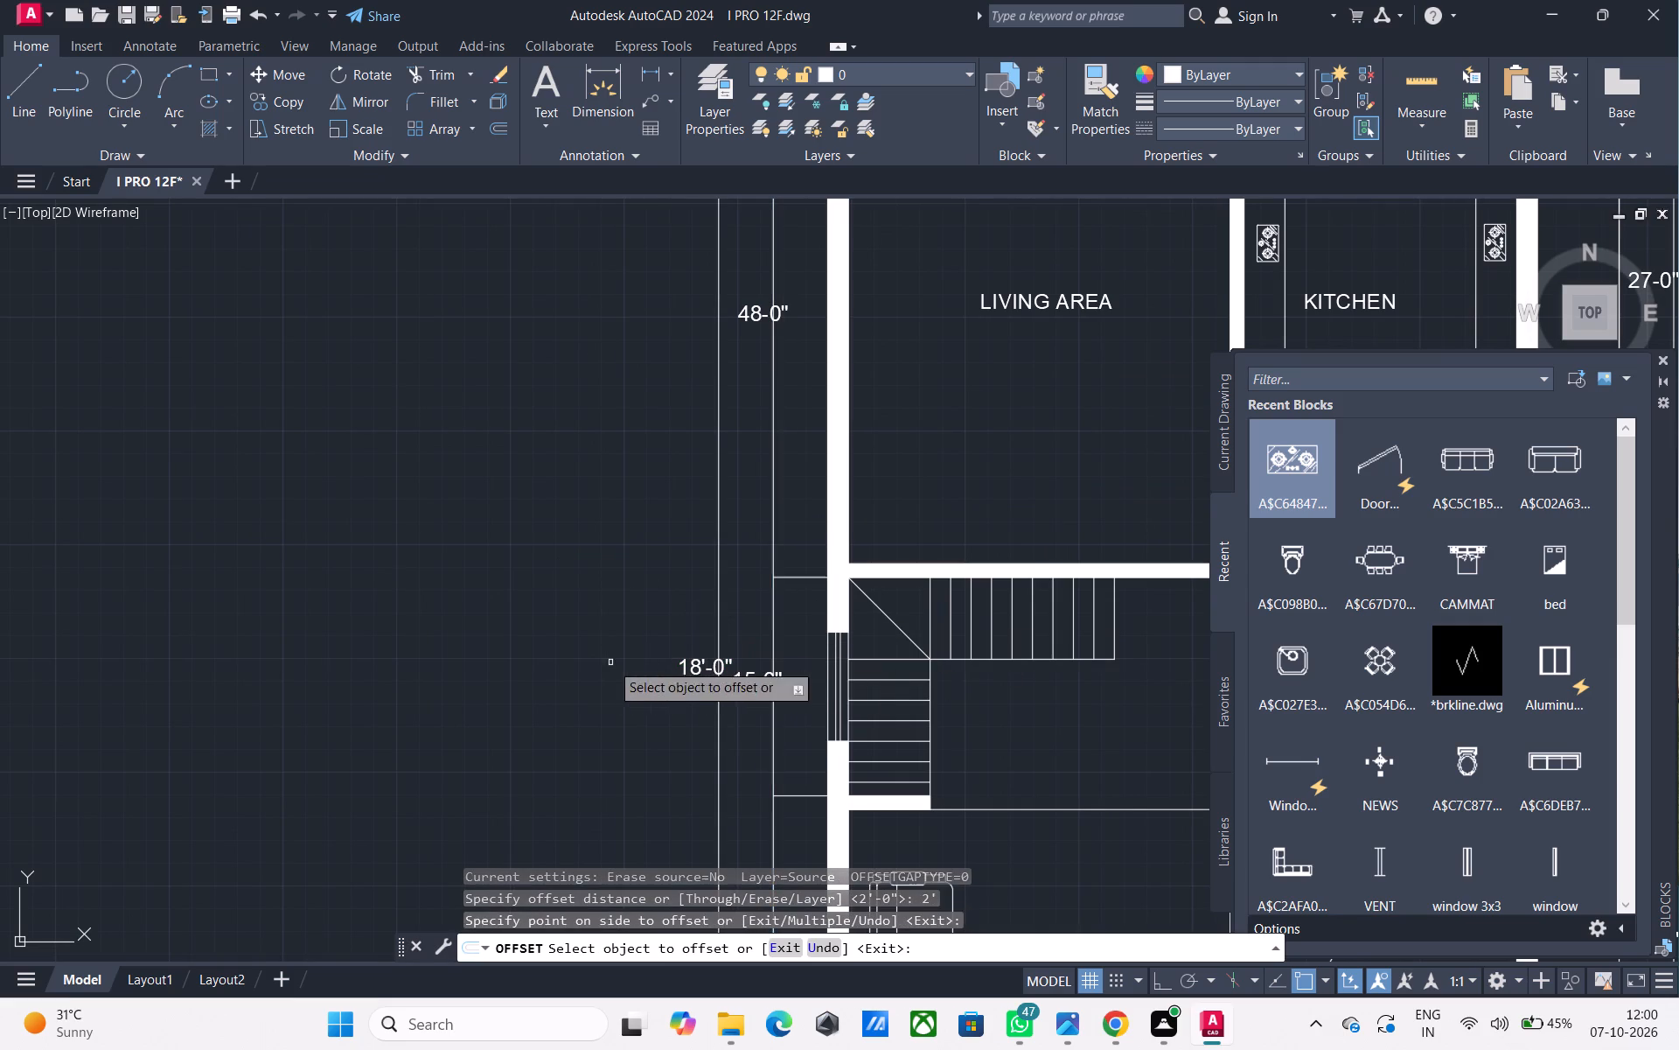
middle_drag(747, 718, 735, 695)
scroll(730, 693, down, 1)
middle_drag(728, 710, 662, 807)
key(Escape)
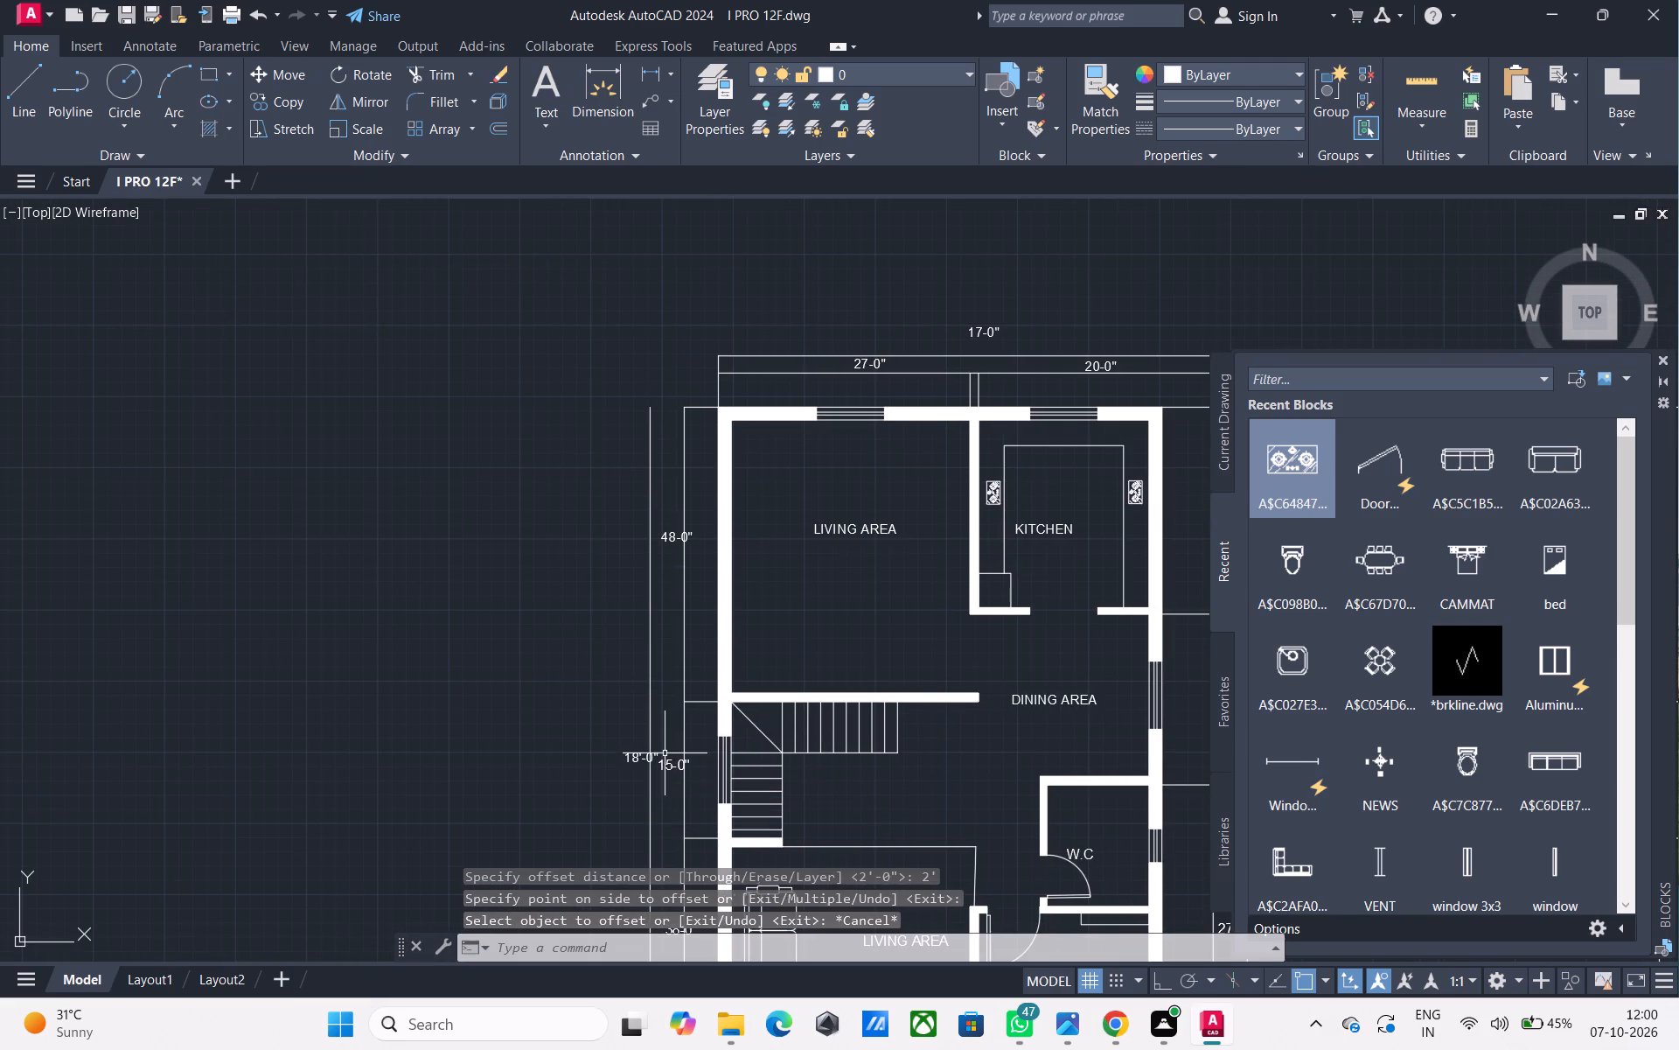
Draw a short horizontal line joining the top end of the new outer dimension line to the inner one.
text(LL)
key(space)
key(Escape)
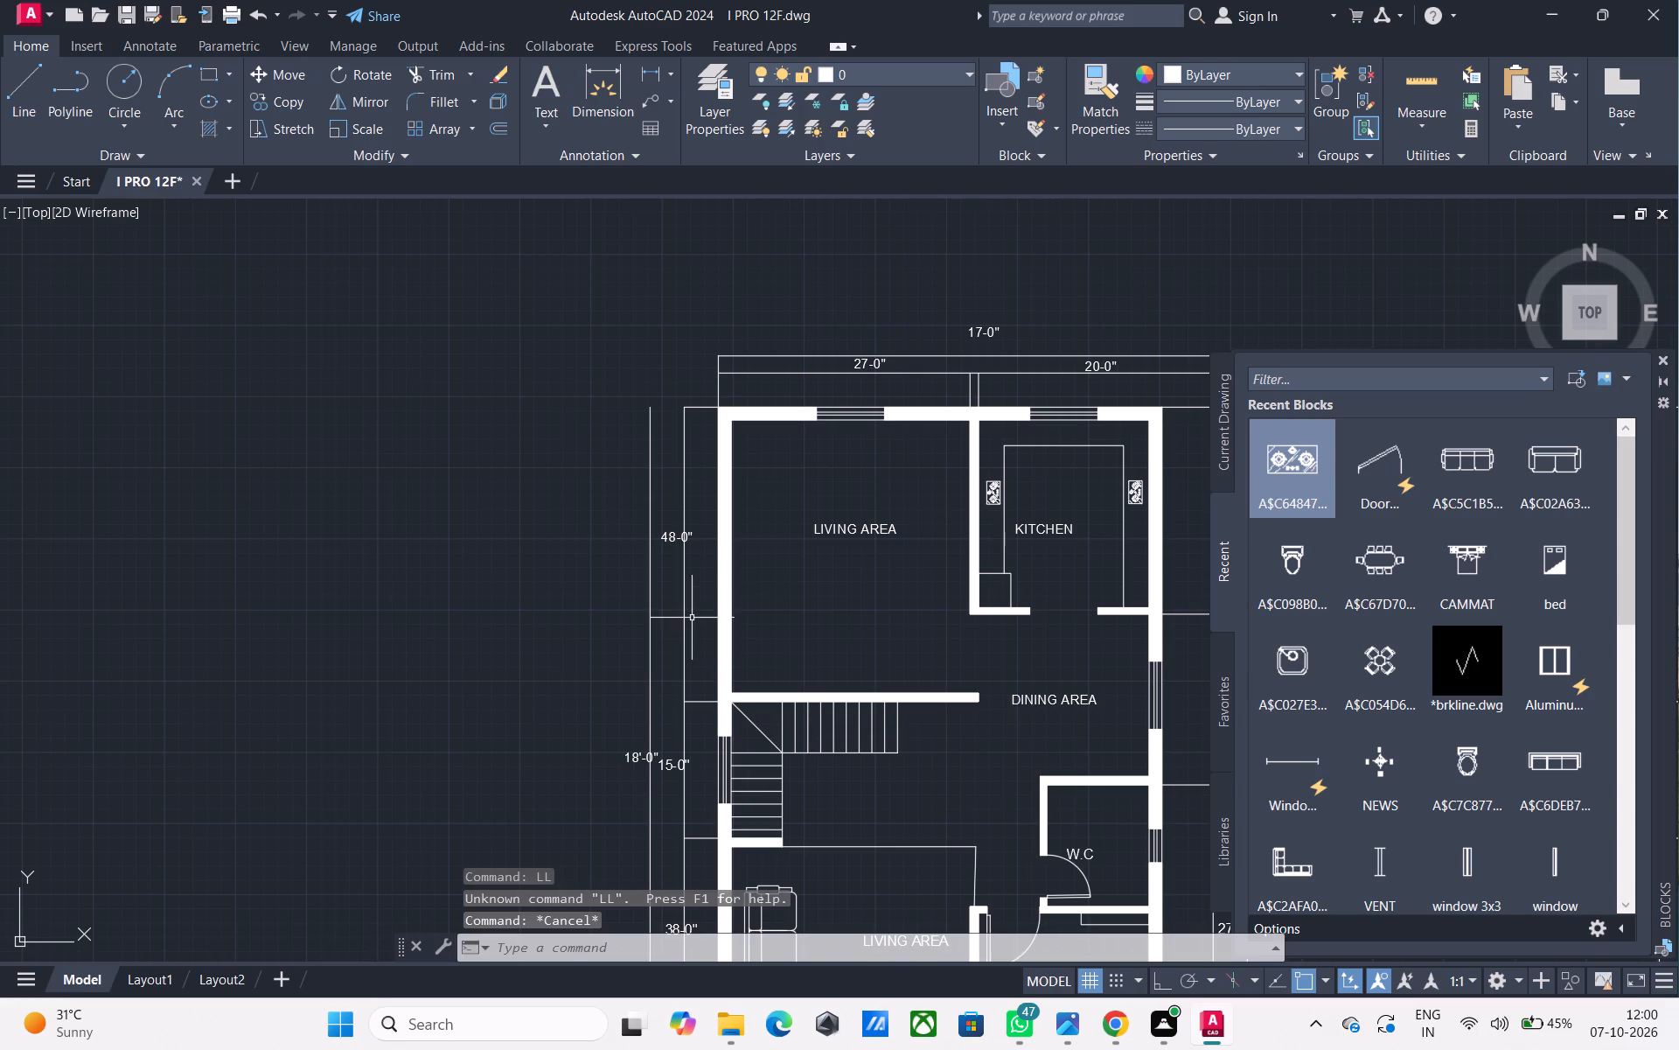
text(L)
key(space)
scroll(657, 409, up, 2)
click(642, 400)
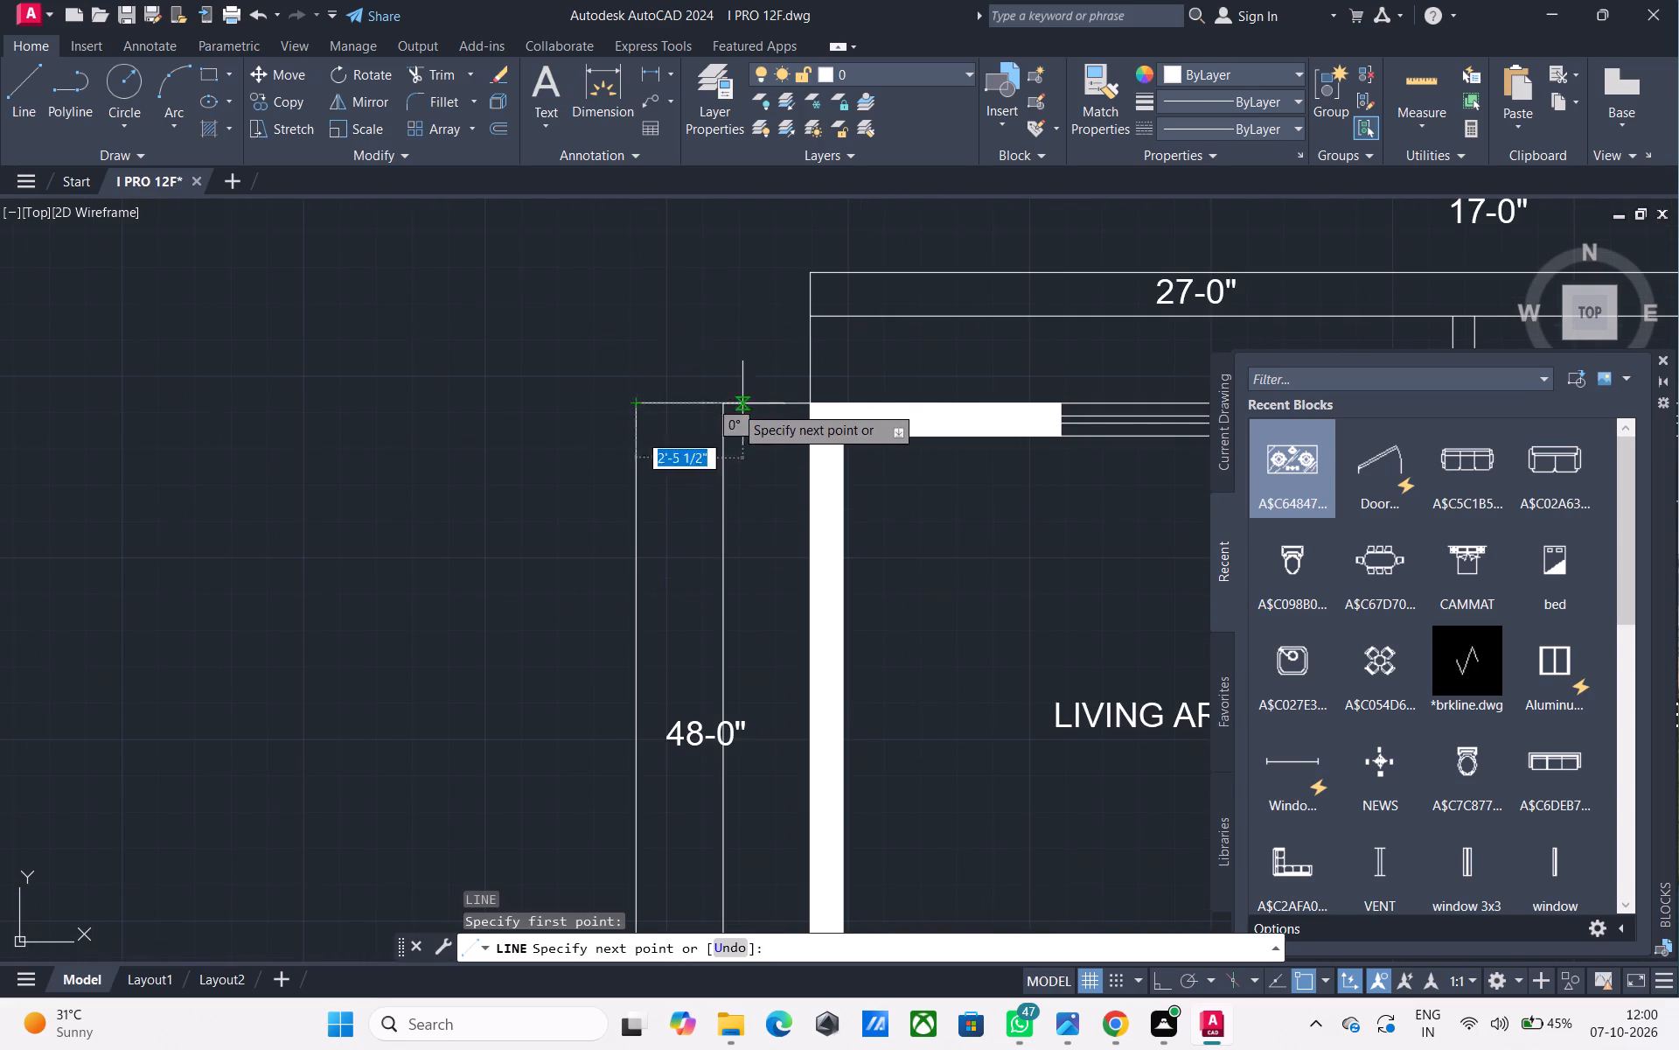
click(728, 406)
scroll(815, 595, down, 1)
middle_drag(811, 598, 740, 471)
key(Escape)
scroll(730, 493, down, 1)
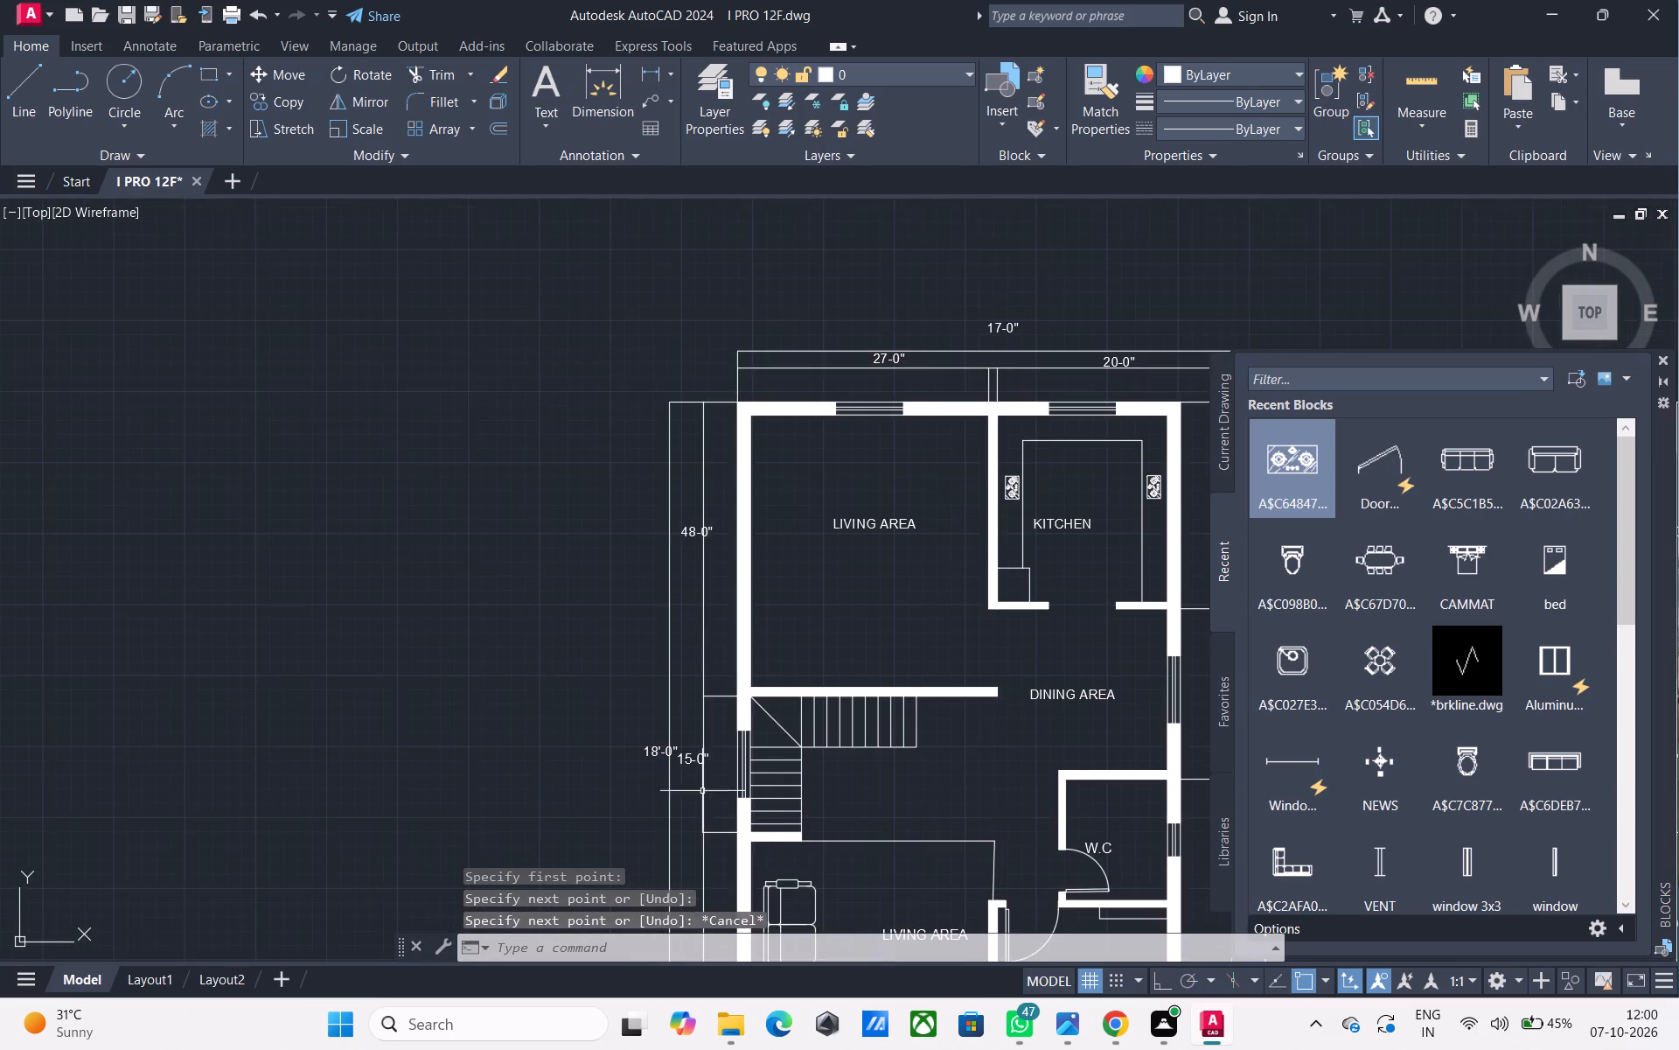
Examine the dimension lines and labels around the original plan and compare them with the copied plan.
middle_drag(700, 809, 665, 540)
scroll(661, 559, down, 2)
middle_drag(671, 740, 654, 591)
middle_drag(657, 594, 695, 742)
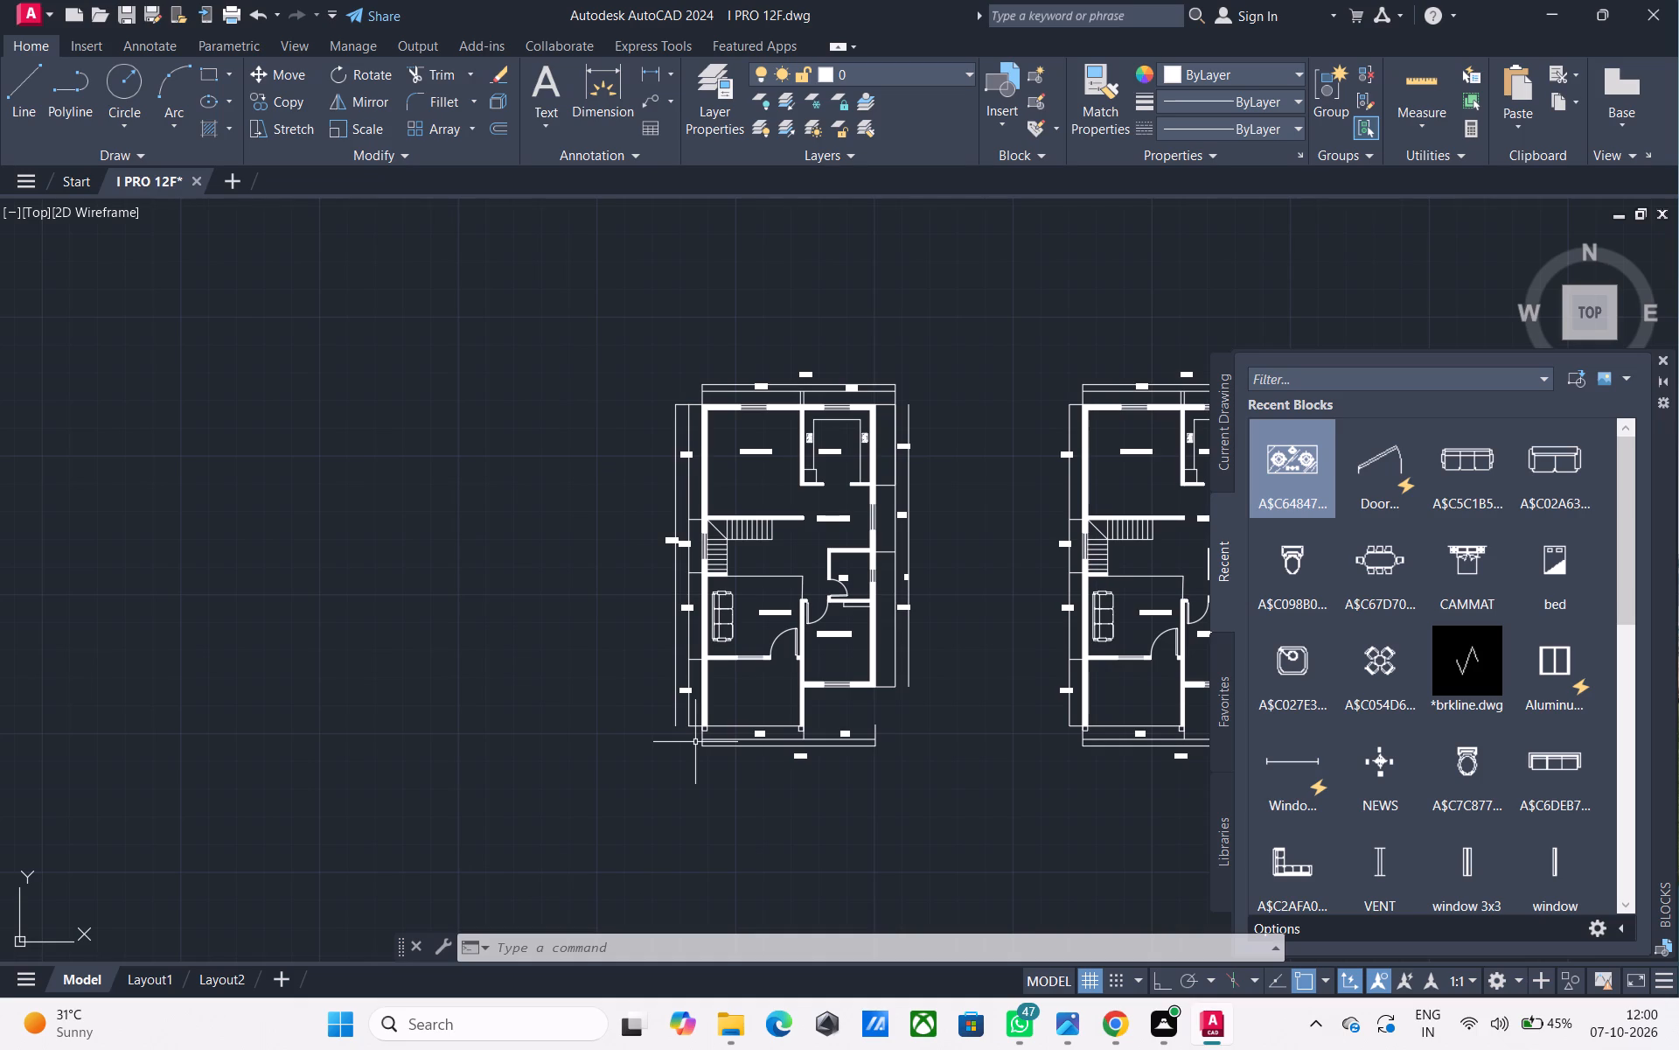
middle_drag(860, 651, 763, 659)
scroll(751, 638, up, 3)
middle_drag(782, 613, 697, 696)
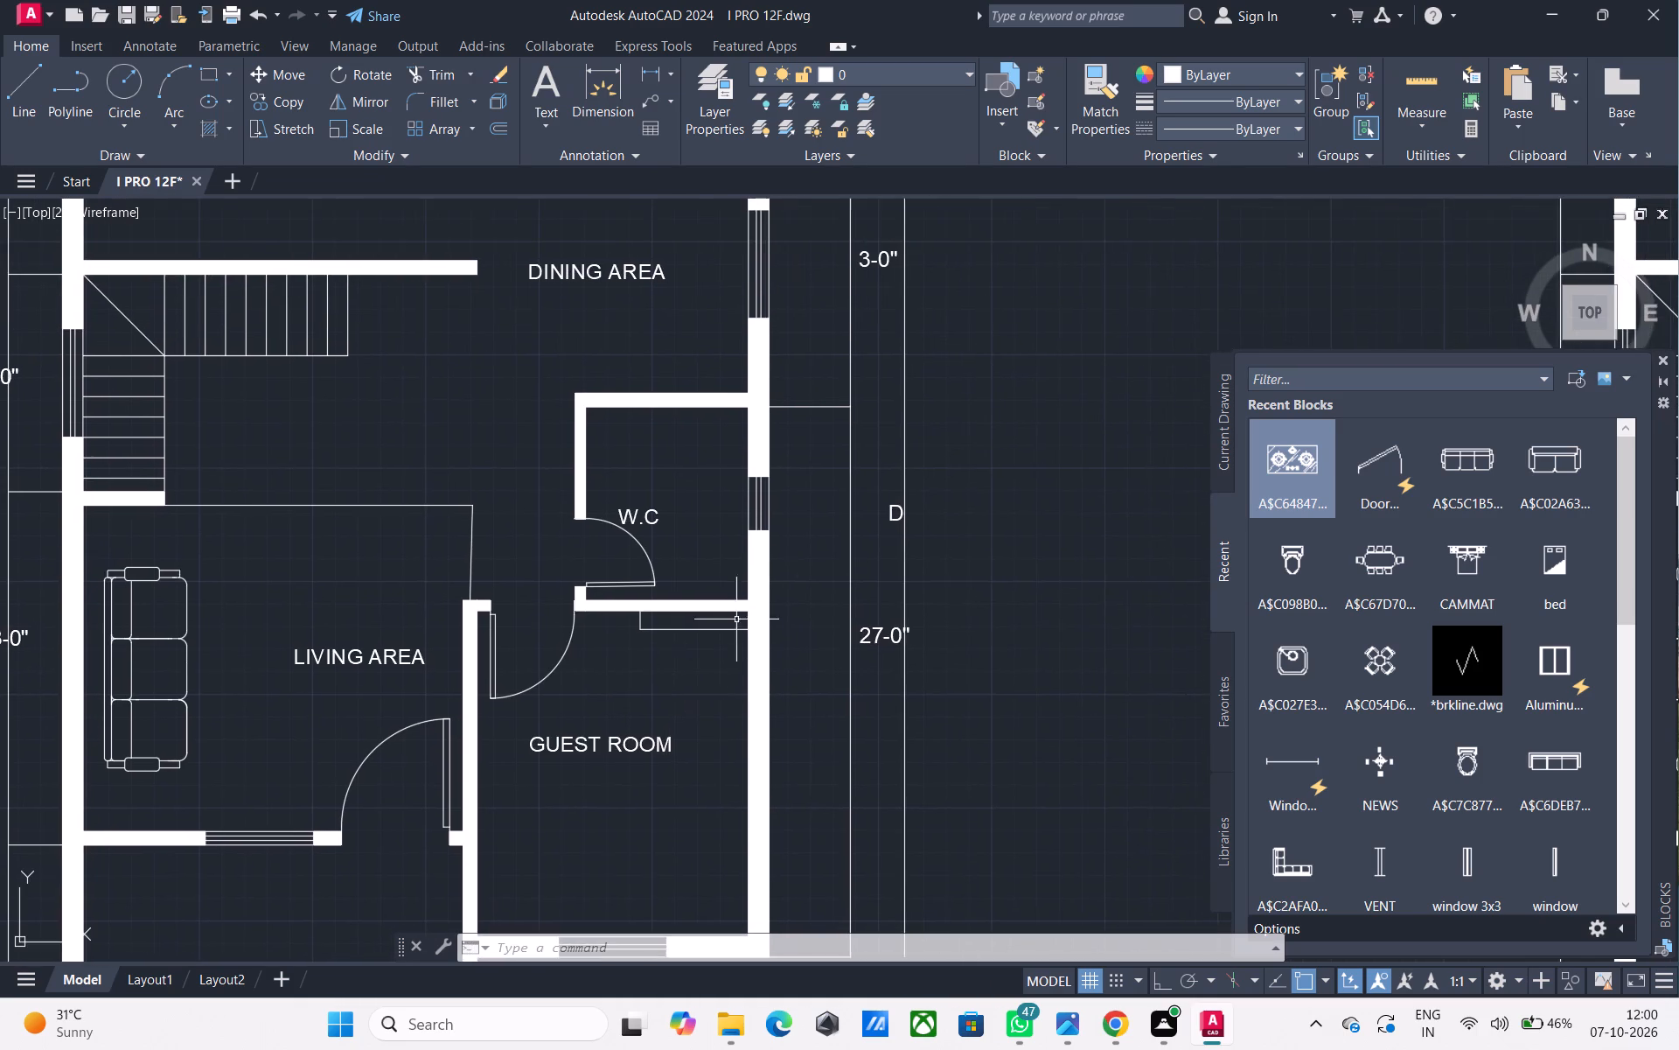
middle_drag(798, 531, 808, 781)
middle_drag(672, 525, 699, 698)
middle_drag(728, 568, 720, 647)
scroll(688, 547, down, 1)
middle_drag(687, 547, 661, 402)
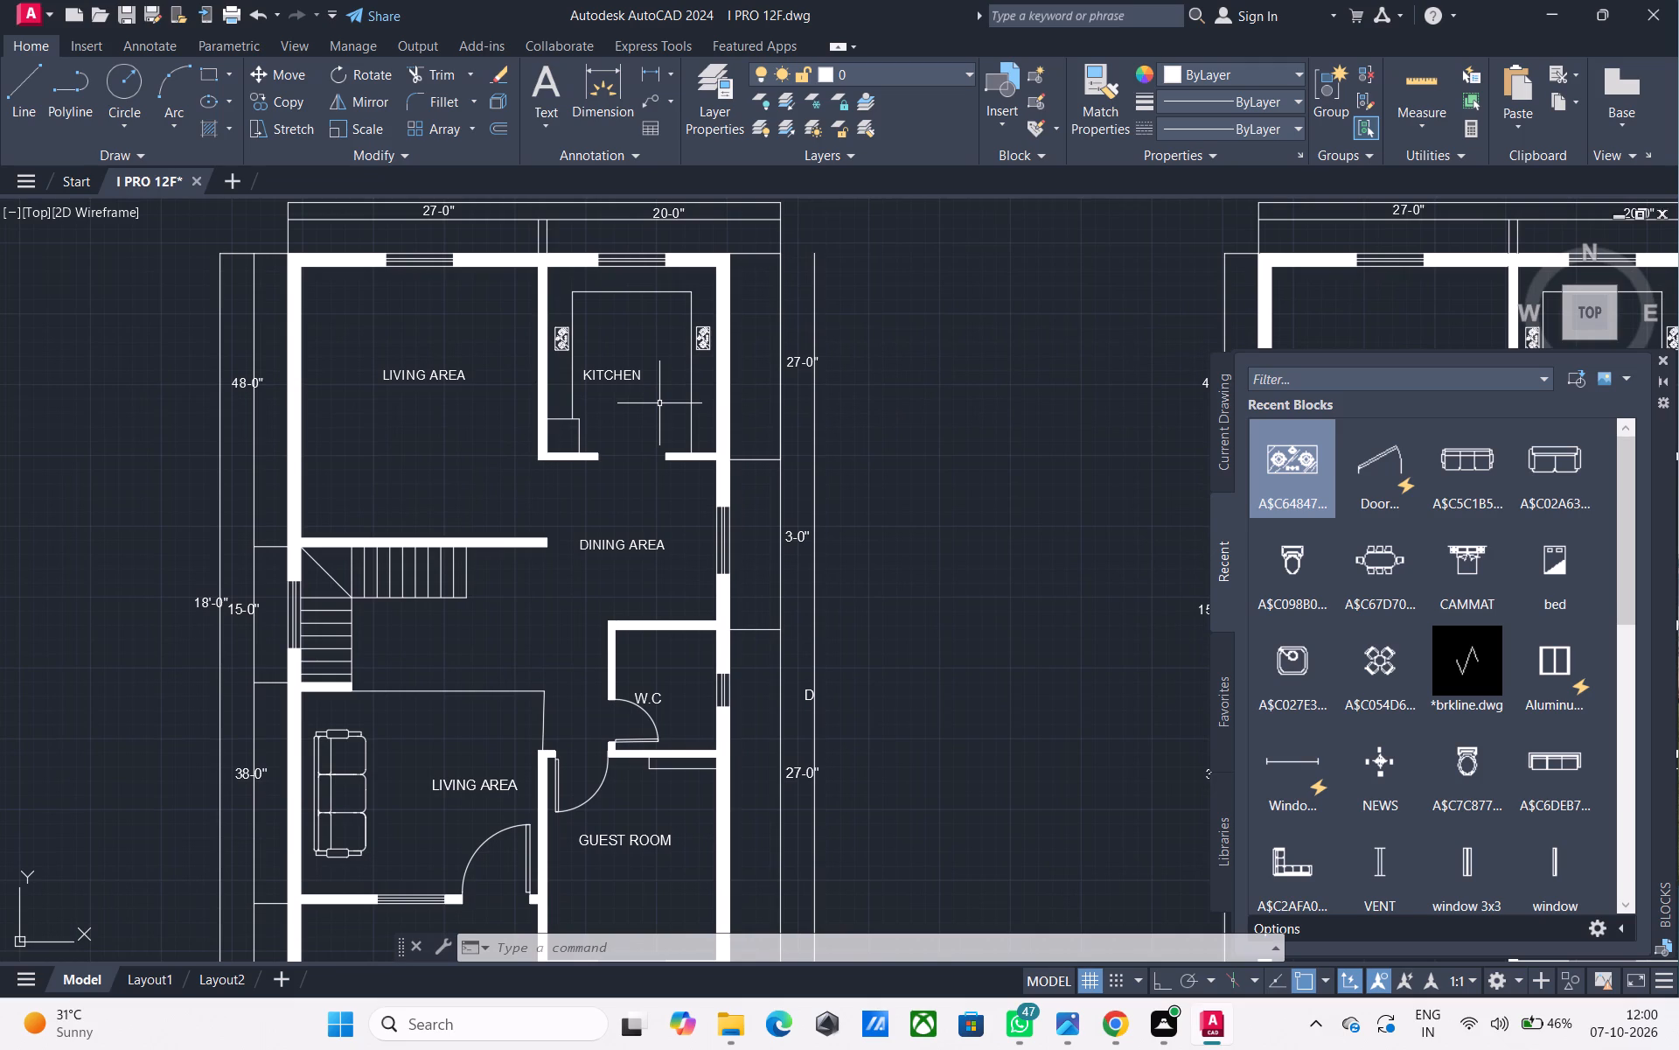
scroll(659, 403, down, 1)
middle_drag(659, 403, 564, 397)
middle_drag(700, 542, 575, 570)
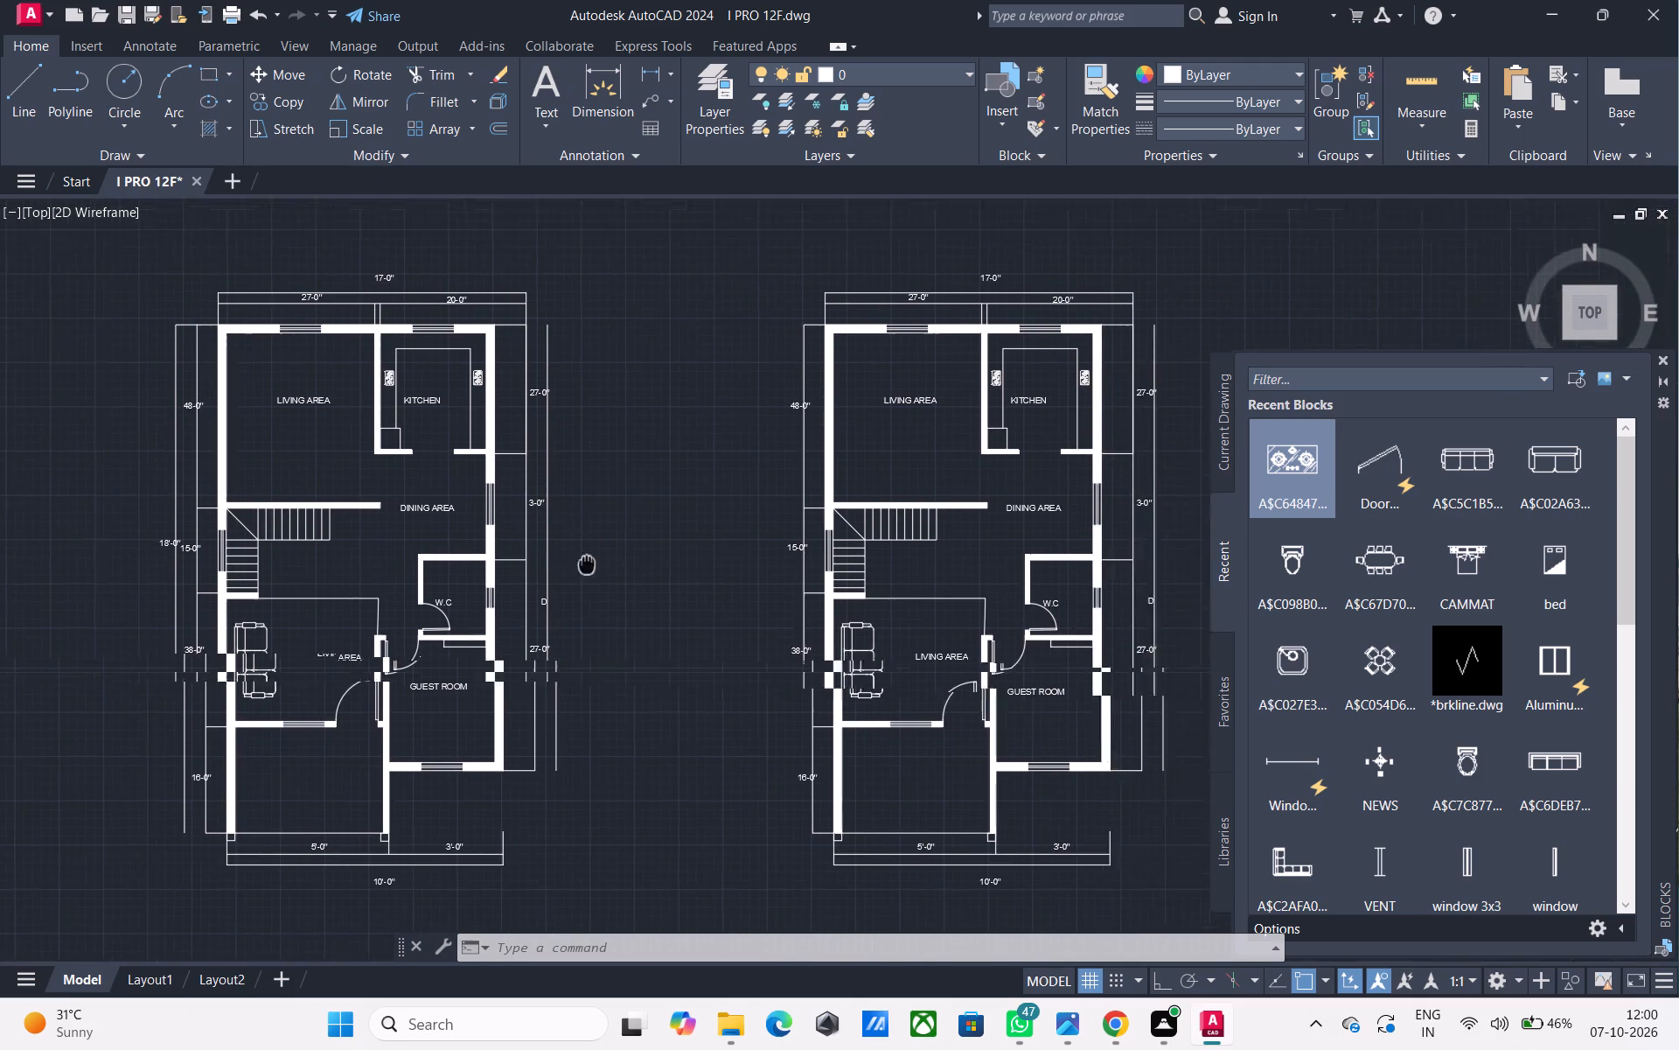
middle_drag(575, 570, 553, 586)
middle_drag(971, 542, 860, 495)
middle_drag(756, 517, 897, 587)
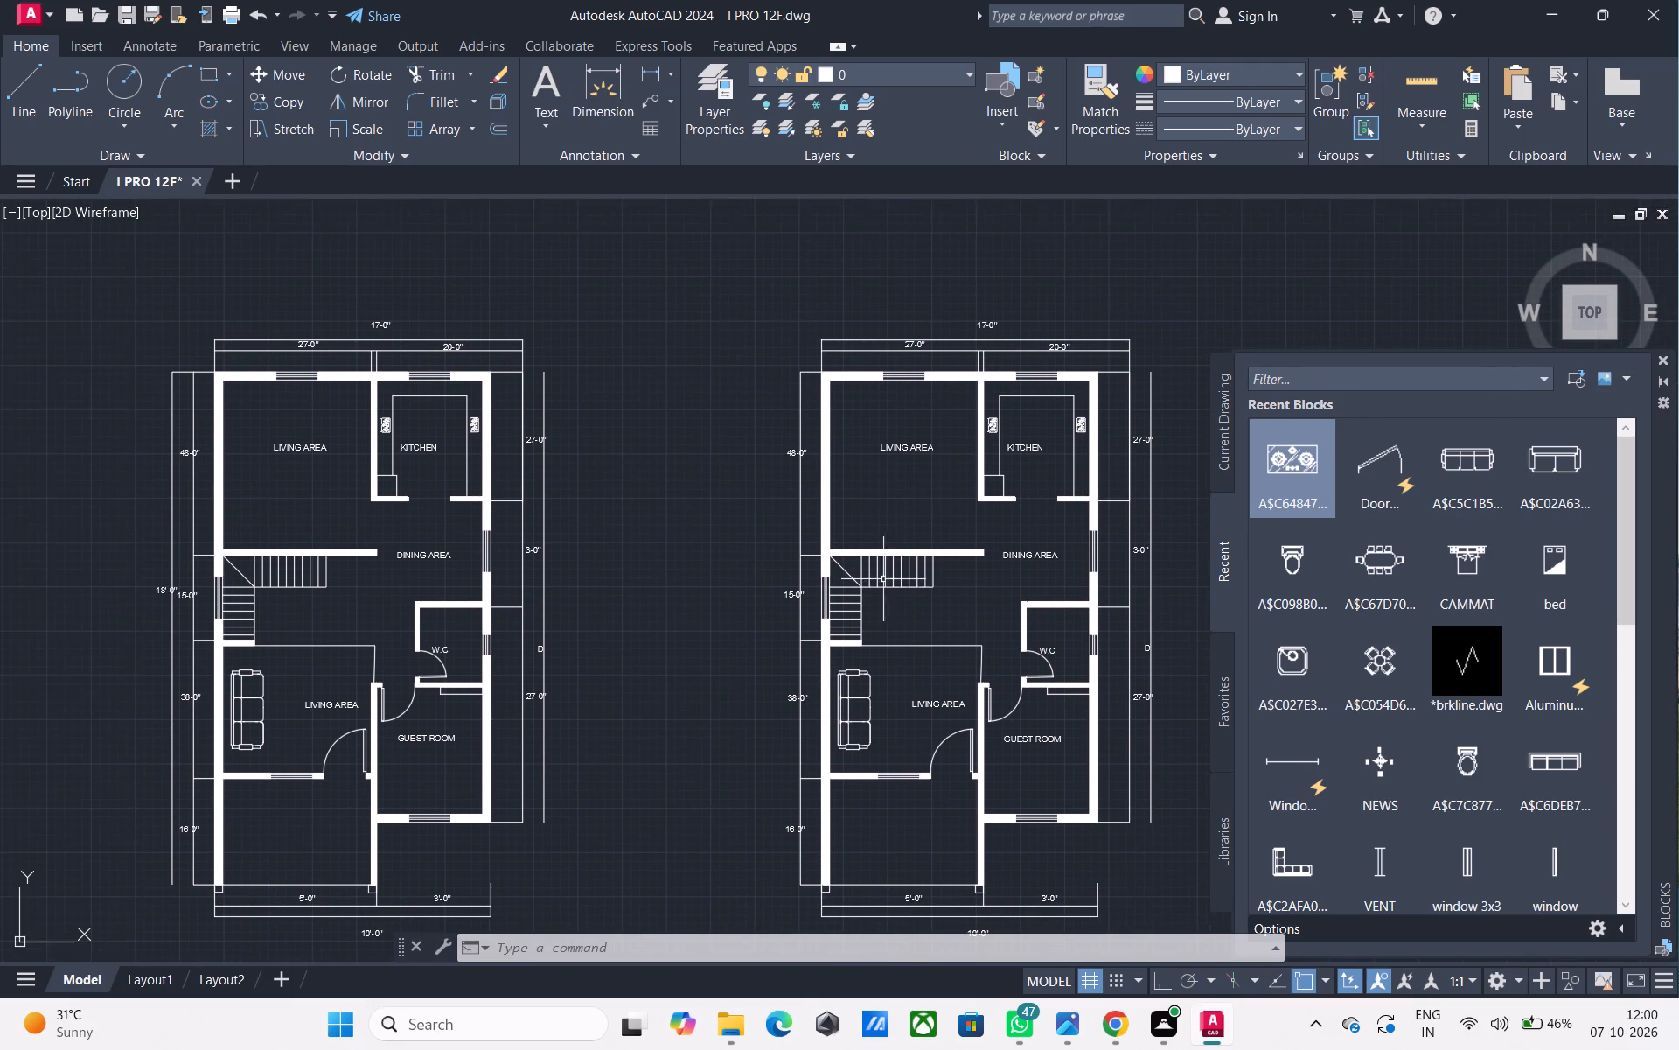
Draw a short horizontal line joining the bottom ends of the original plan's two vertical dimension lines on the guest-room side.
middle_drag(874, 576, 867, 479)
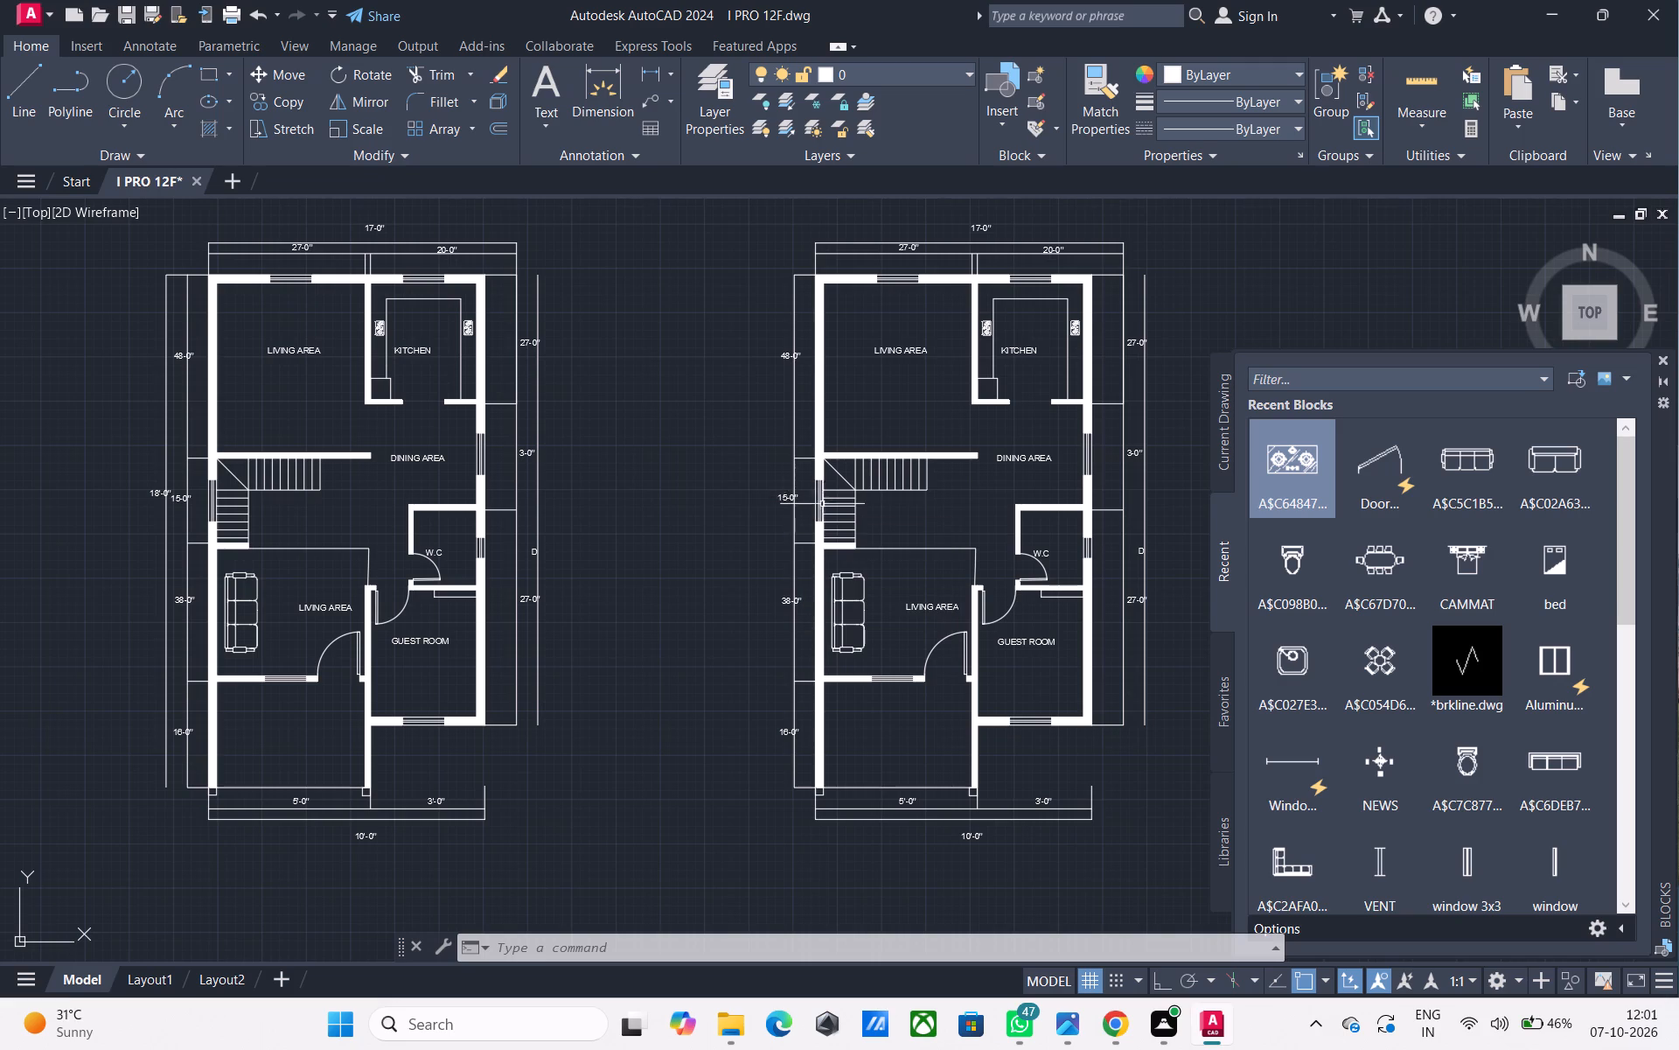
middle_drag(838, 557, 782, 571)
middle_drag(816, 600, 827, 627)
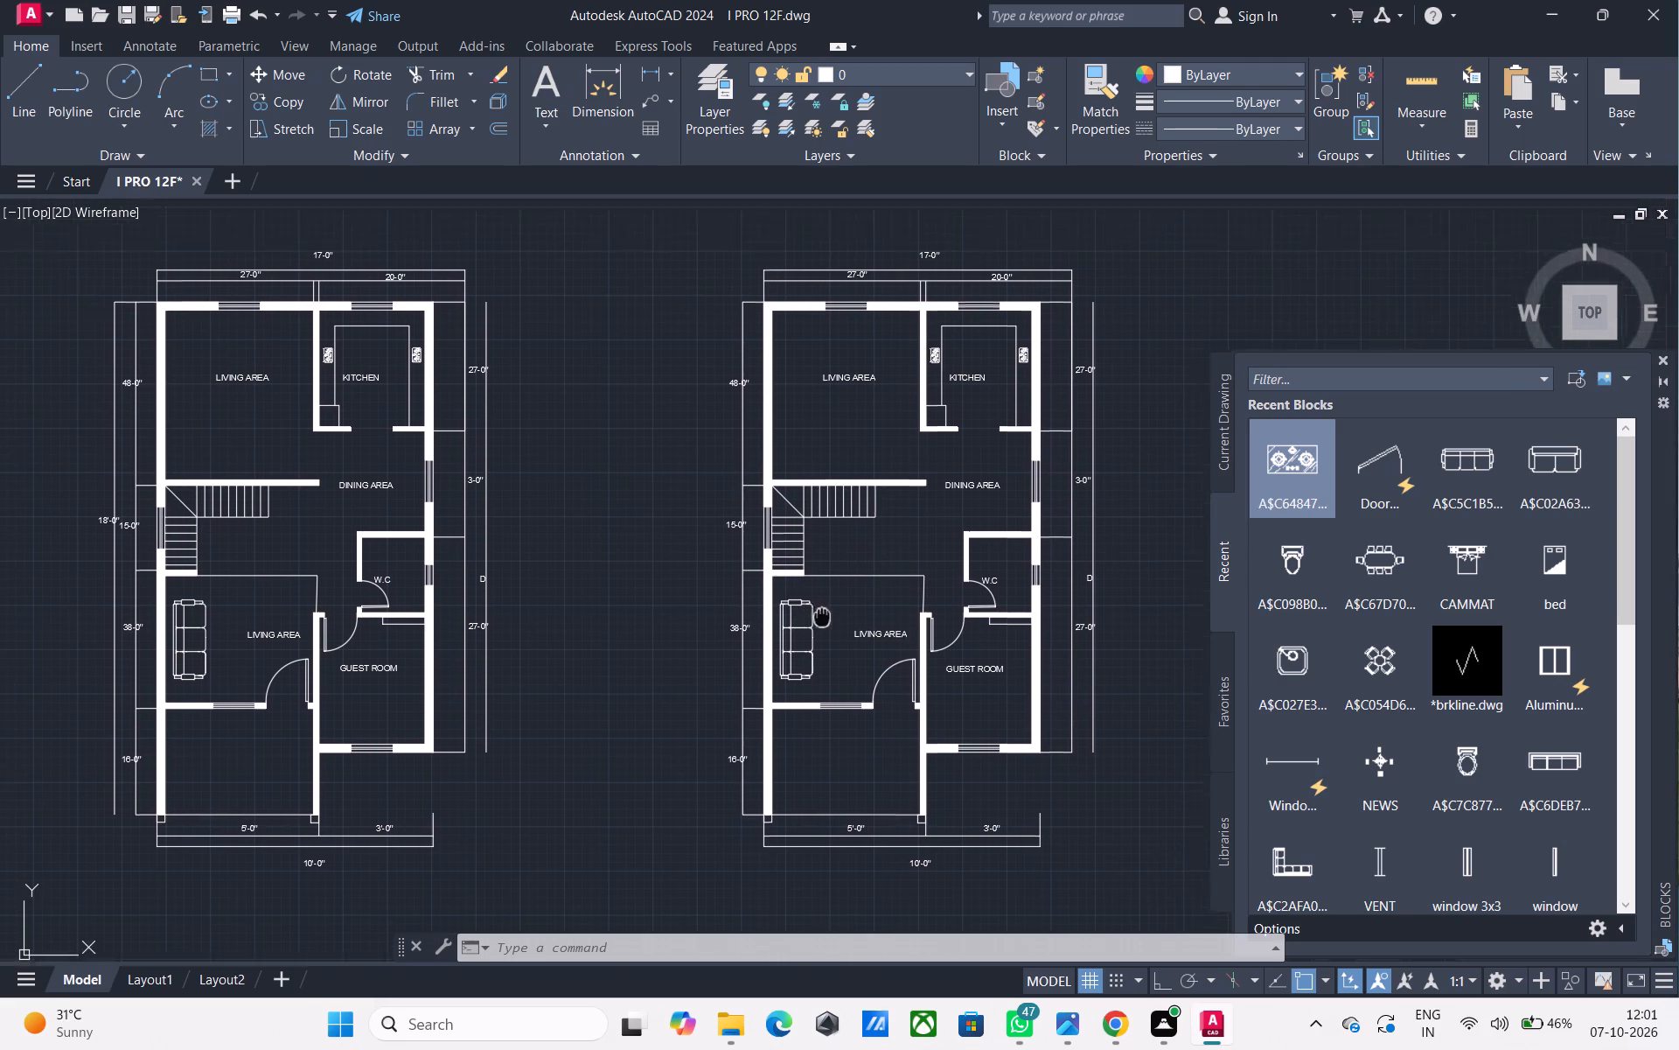
middle_drag(827, 627, 843, 652)
middle_drag(847, 629, 815, 643)
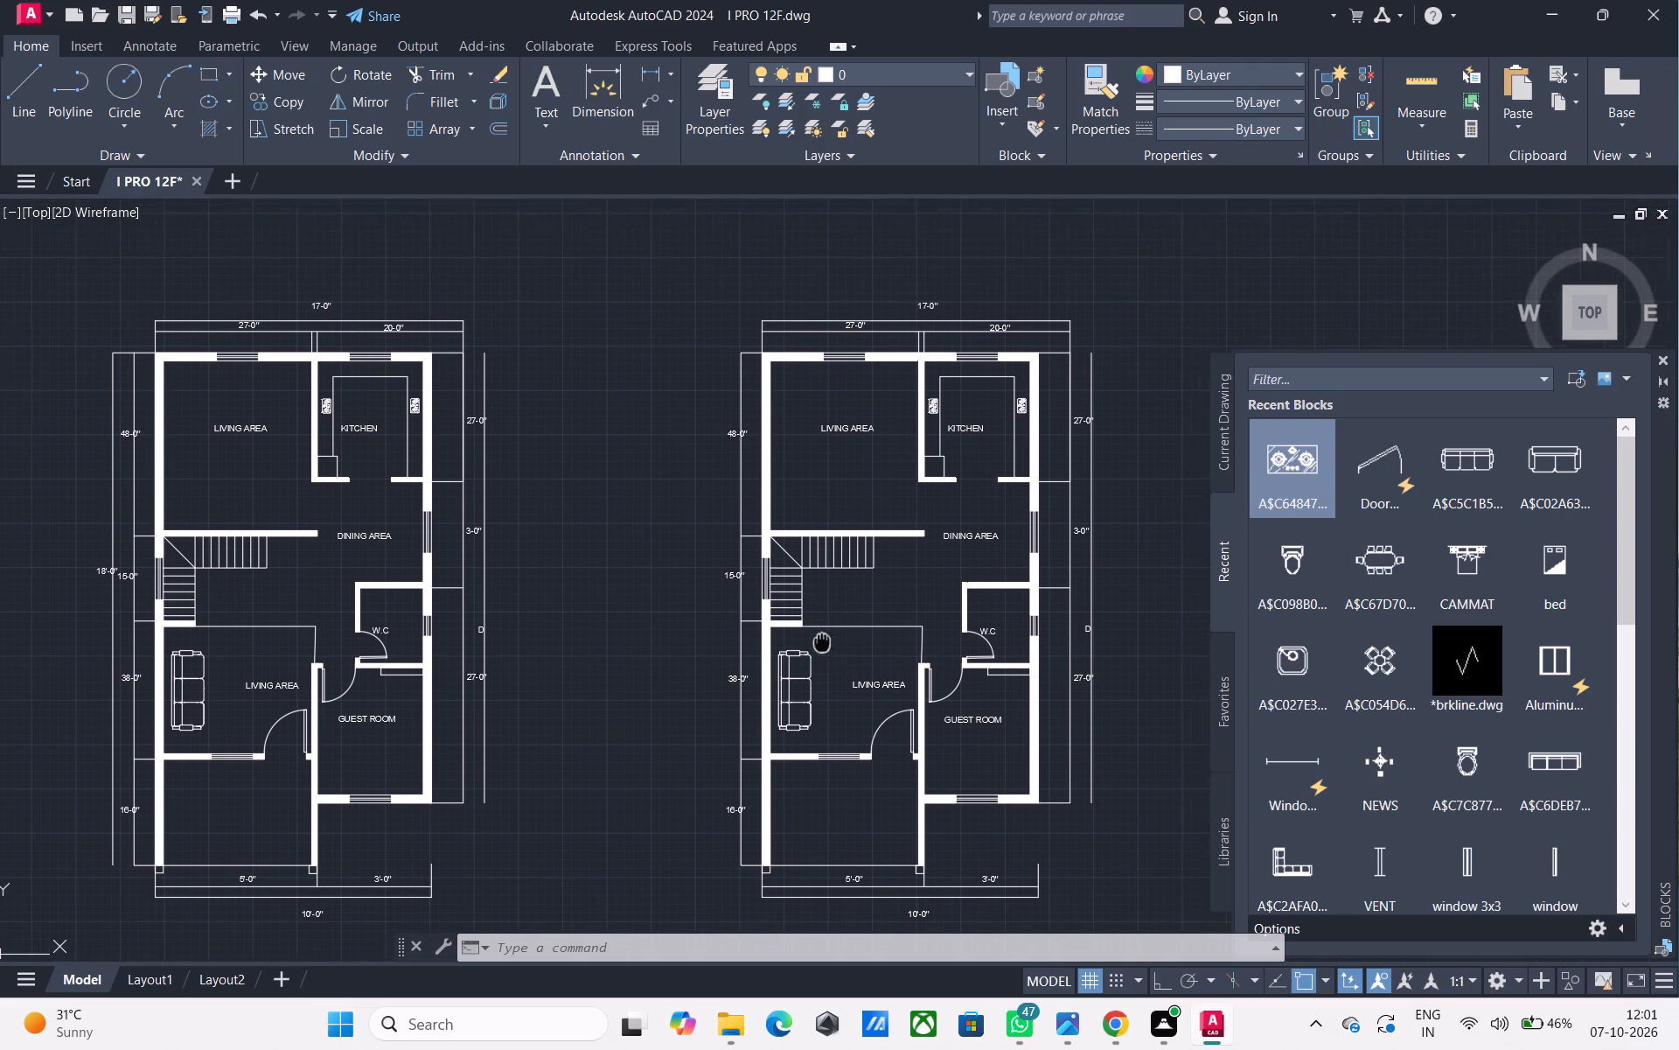
middle_drag(815, 643, 823, 638)
middle_drag(517, 701, 531, 696)
middle_drag(473, 787, 458, 776)
text(L)
key(space)
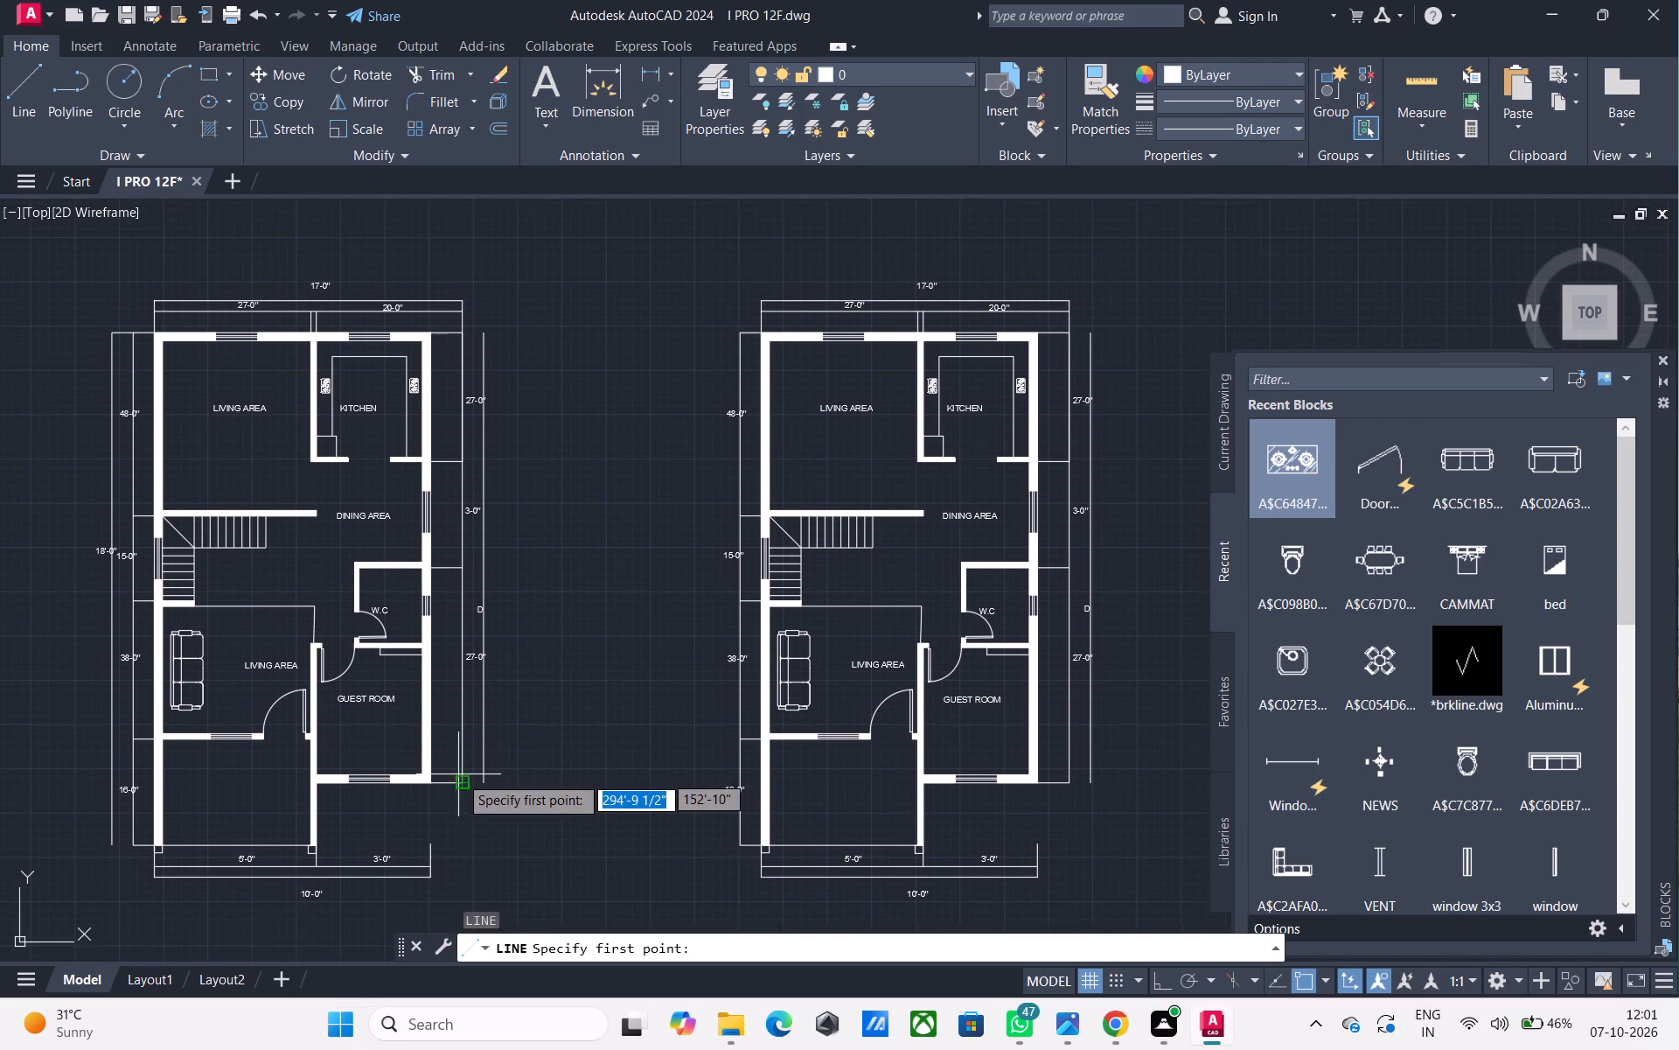
scroll(468, 781, up, 3)
click(526, 797)
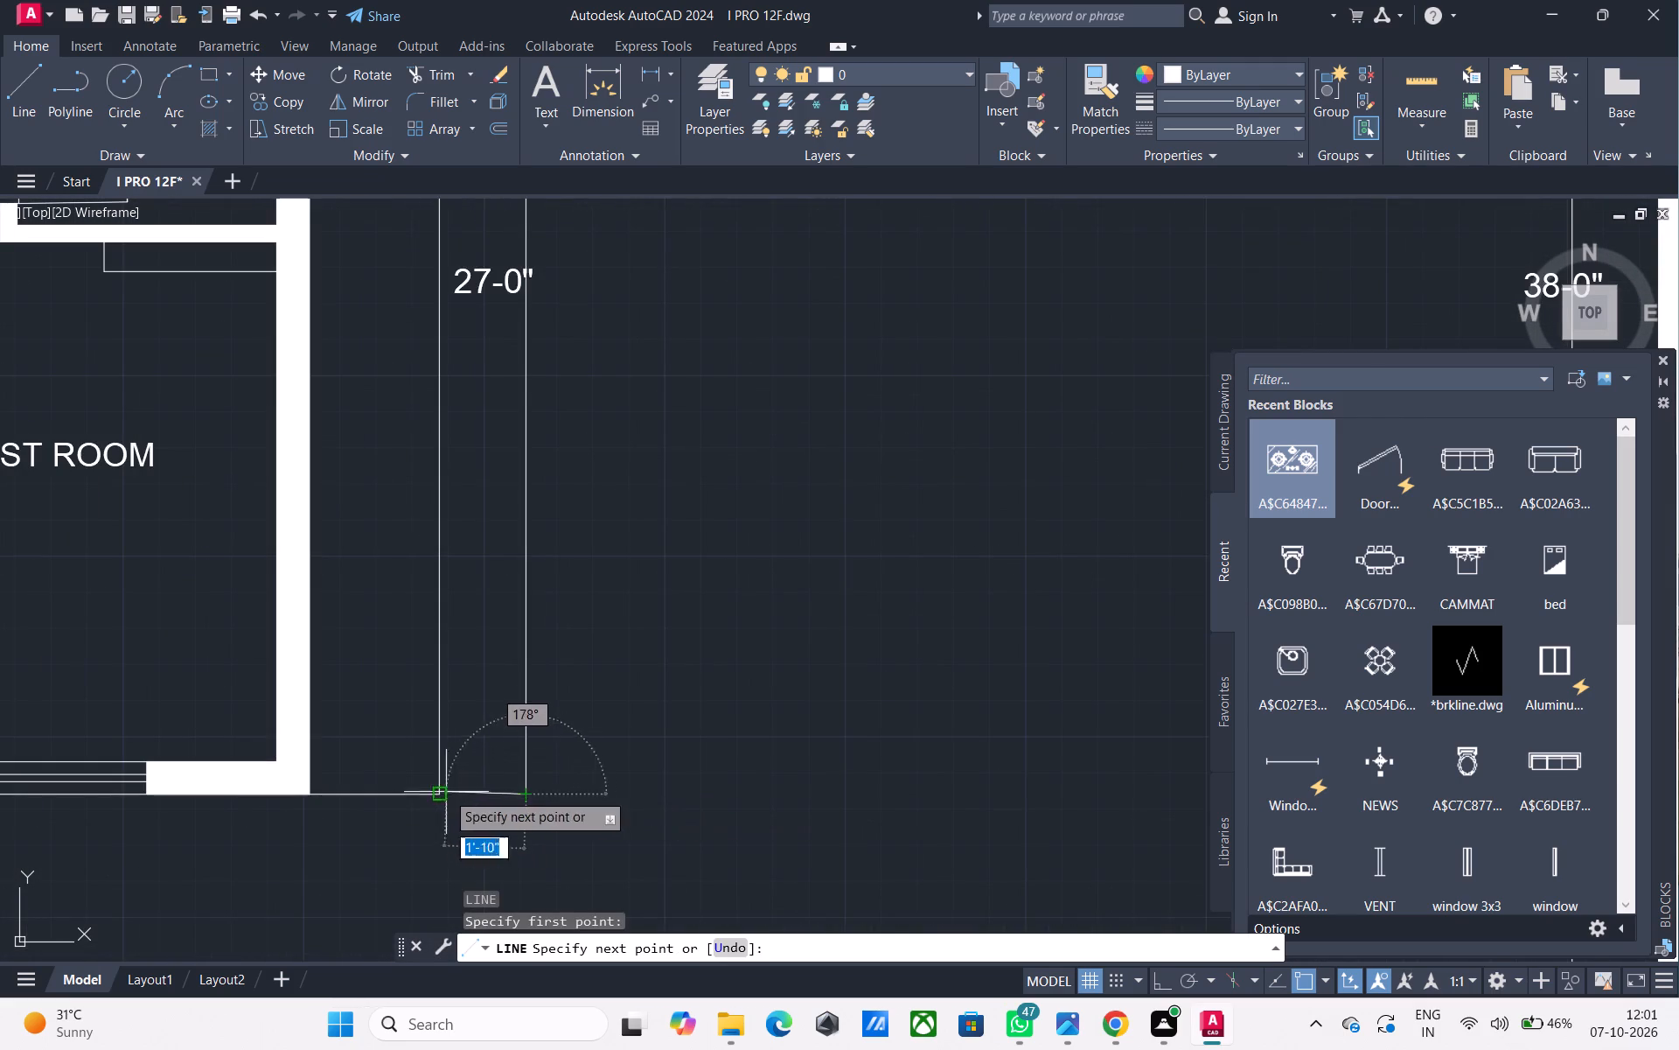
click(444, 792)
key(Escape)
Draw a short horizontal line joining the top ends of the same two vertical dimension lines beside the kitchen.
scroll(548, 778, down, 2)
middle_drag(624, 547, 562, 836)
middle_drag(589, 639, 593, 668)
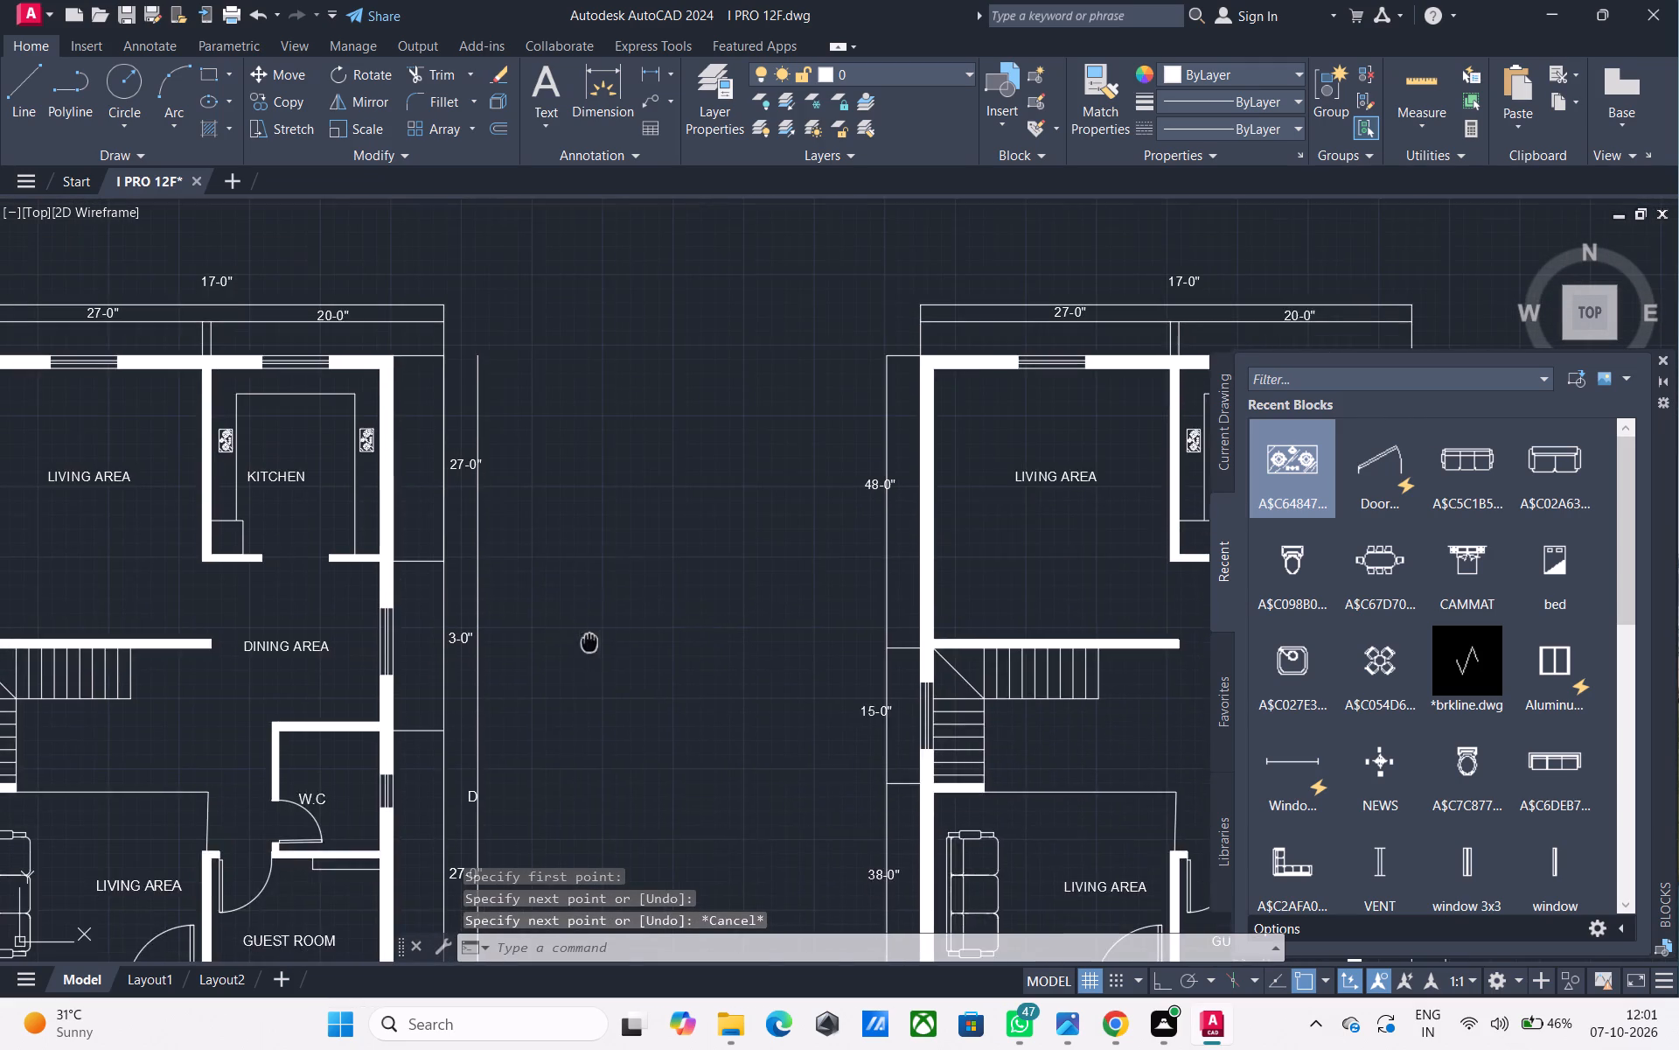
middle_drag(593, 668, 623, 773)
text(L)
key(space)
scroll(500, 504, up, 2)
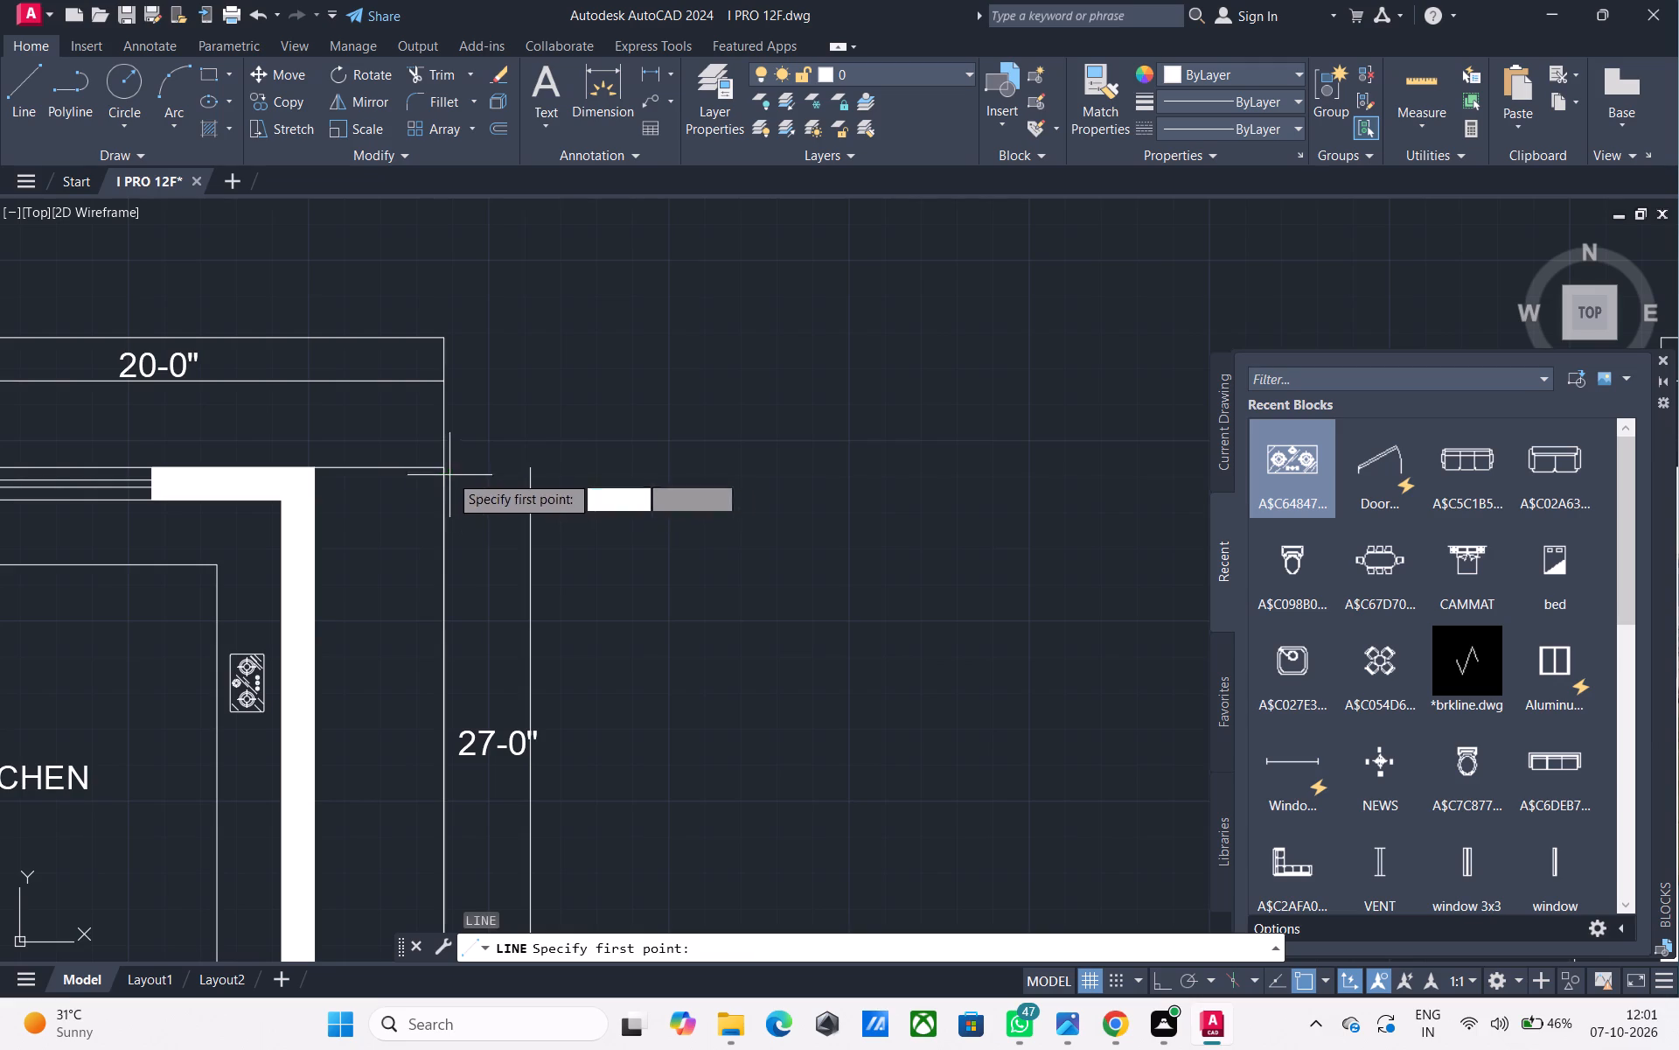
click(445, 469)
click(531, 471)
key(Escape)
Delete the solid wall hatch from the copied plan.
scroll(490, 513, down, 4)
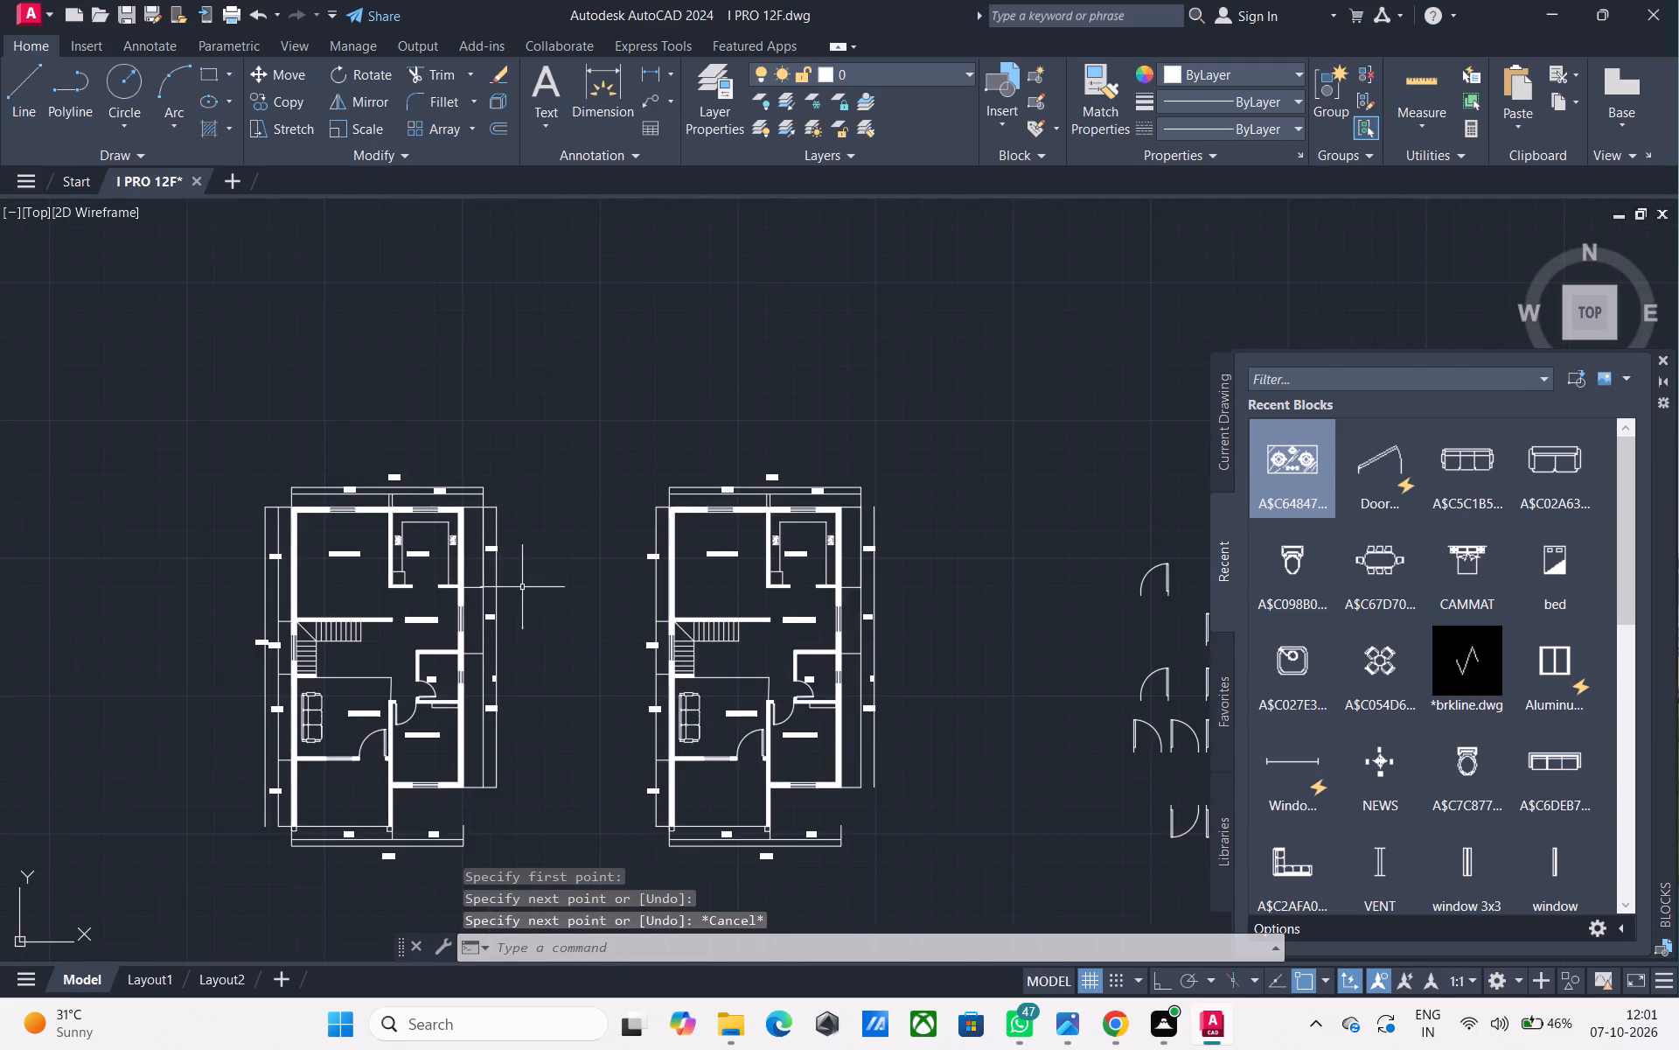
middle_drag(533, 603, 551, 453)
middle_drag(559, 482, 560, 586)
middle_drag(862, 635, 722, 601)
middle_drag(492, 598, 640, 631)
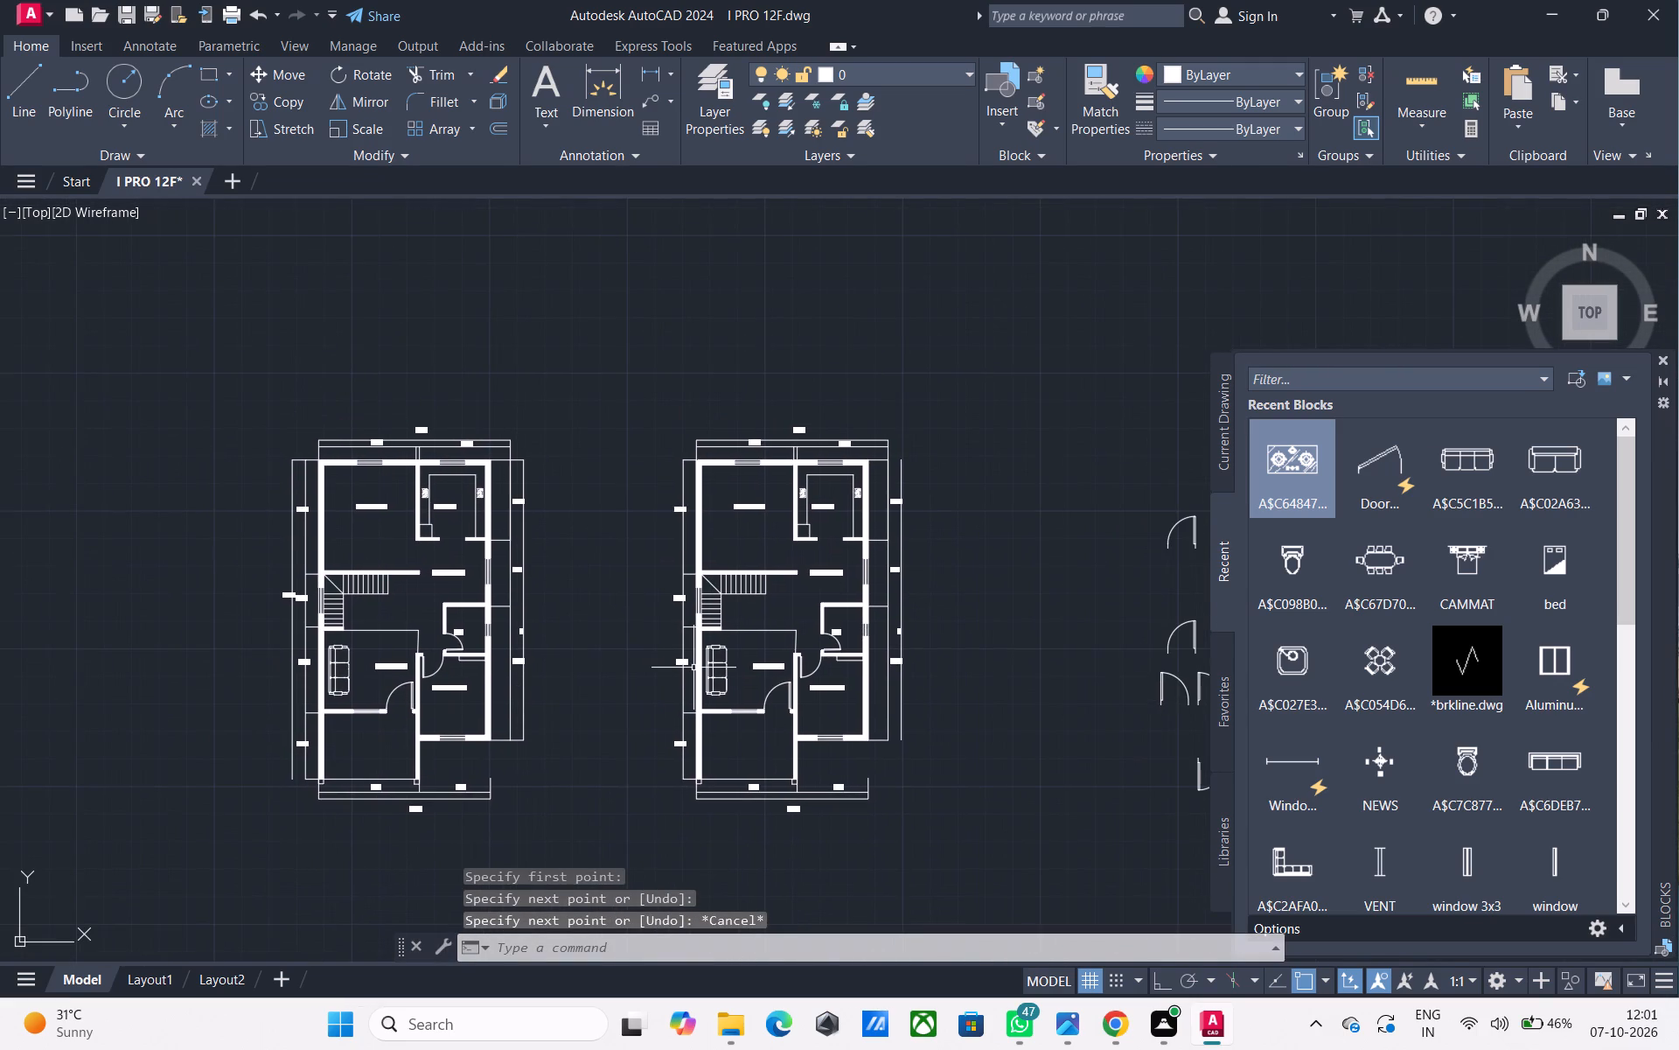
middle_drag(693, 672, 640, 549)
middle_drag(742, 661, 725, 626)
scroll(770, 597, up, 3)
click(805, 542)
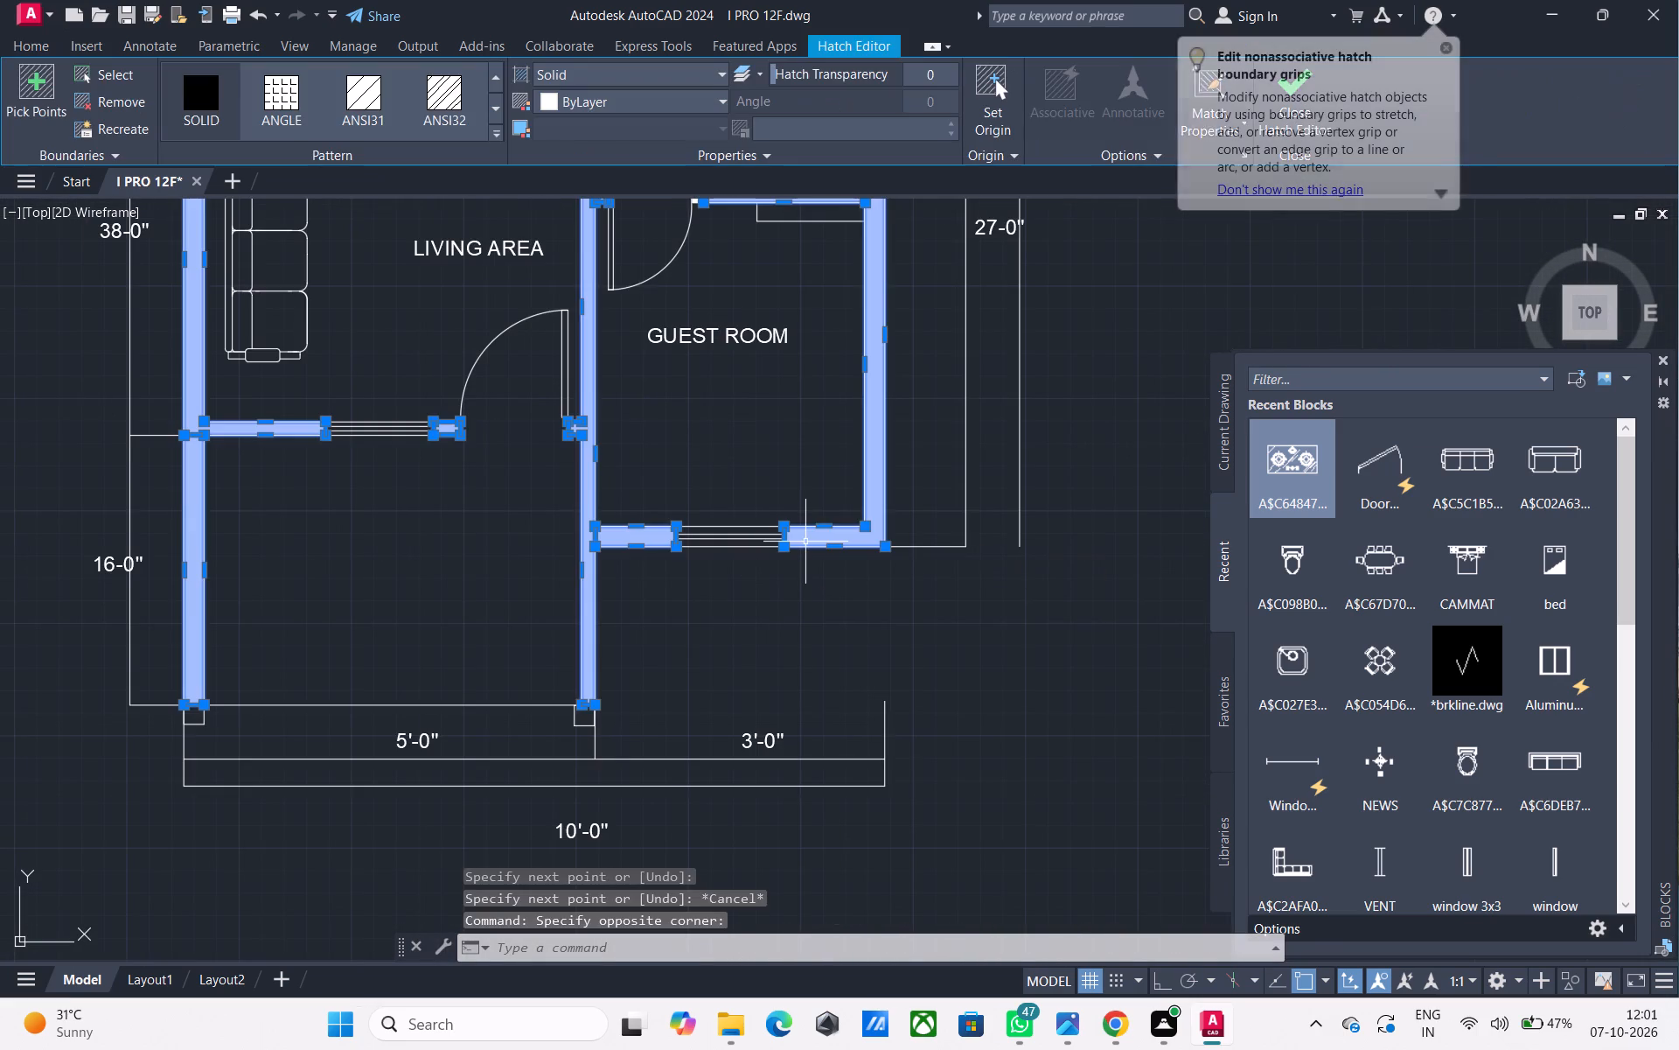
key(Delete)
Move the copied plan's lower guest-room wall and its window down to line up with the front edge of the plan.
scroll(772, 570, down, 3)
middle_drag(778, 565, 749, 583)
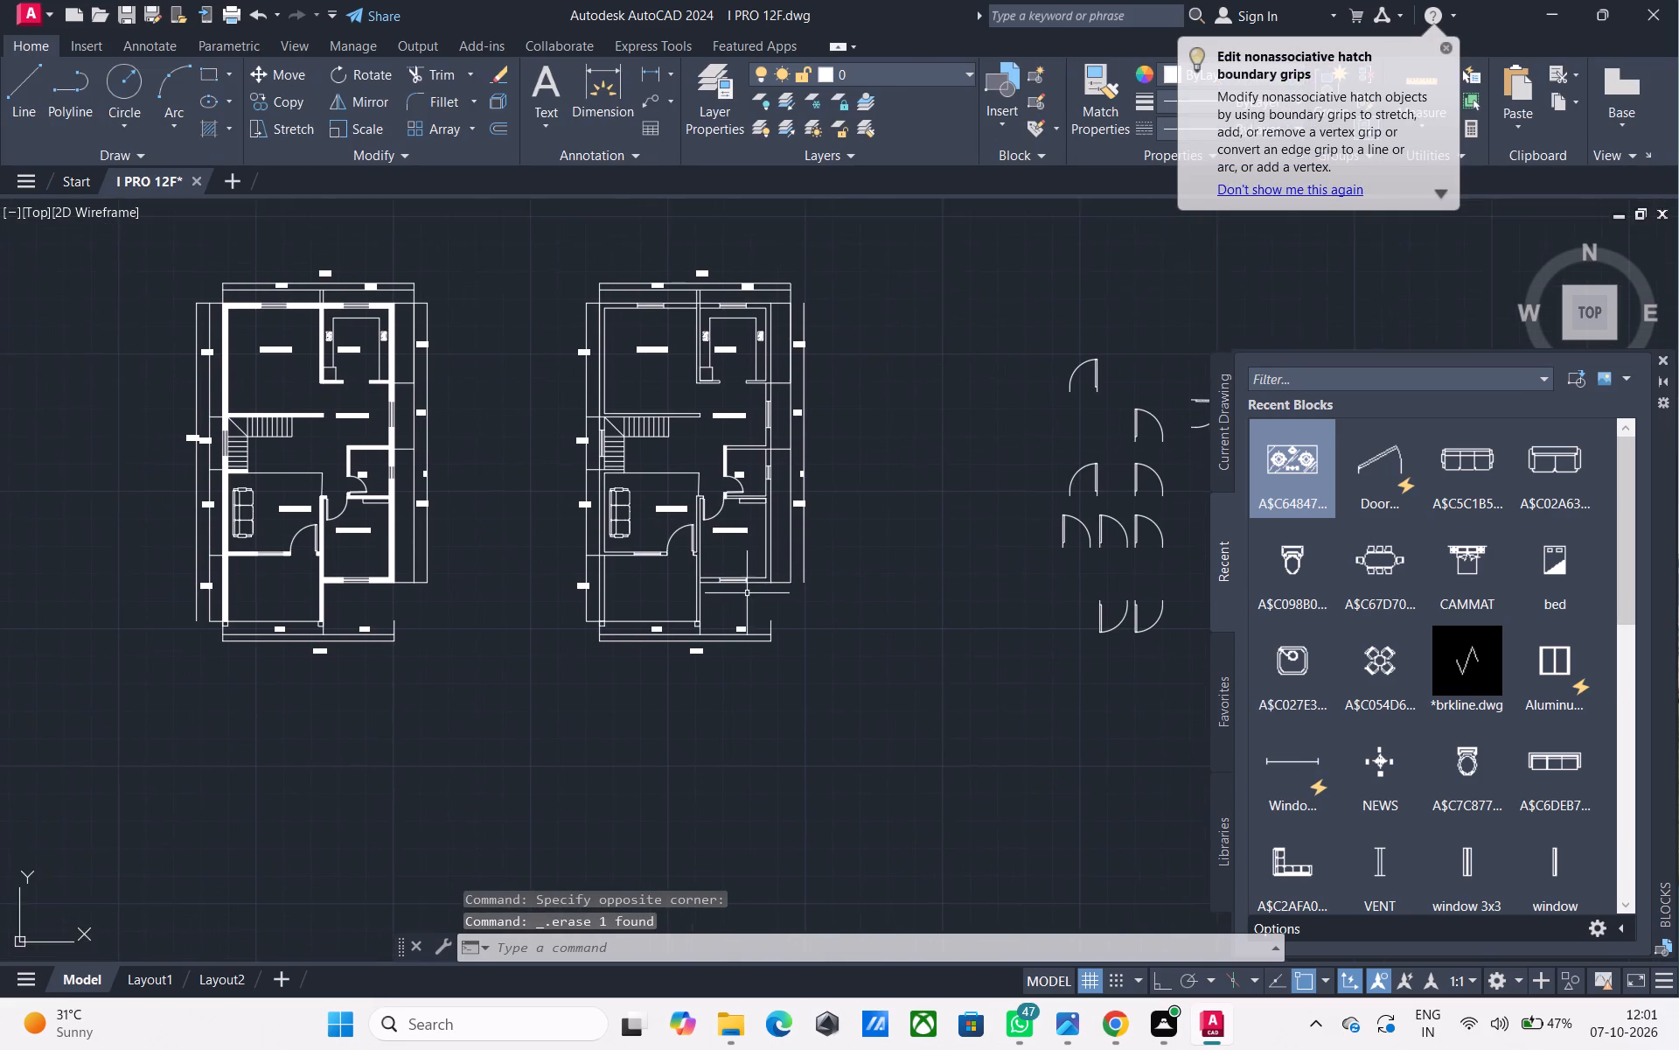
scroll(747, 593, up, 2)
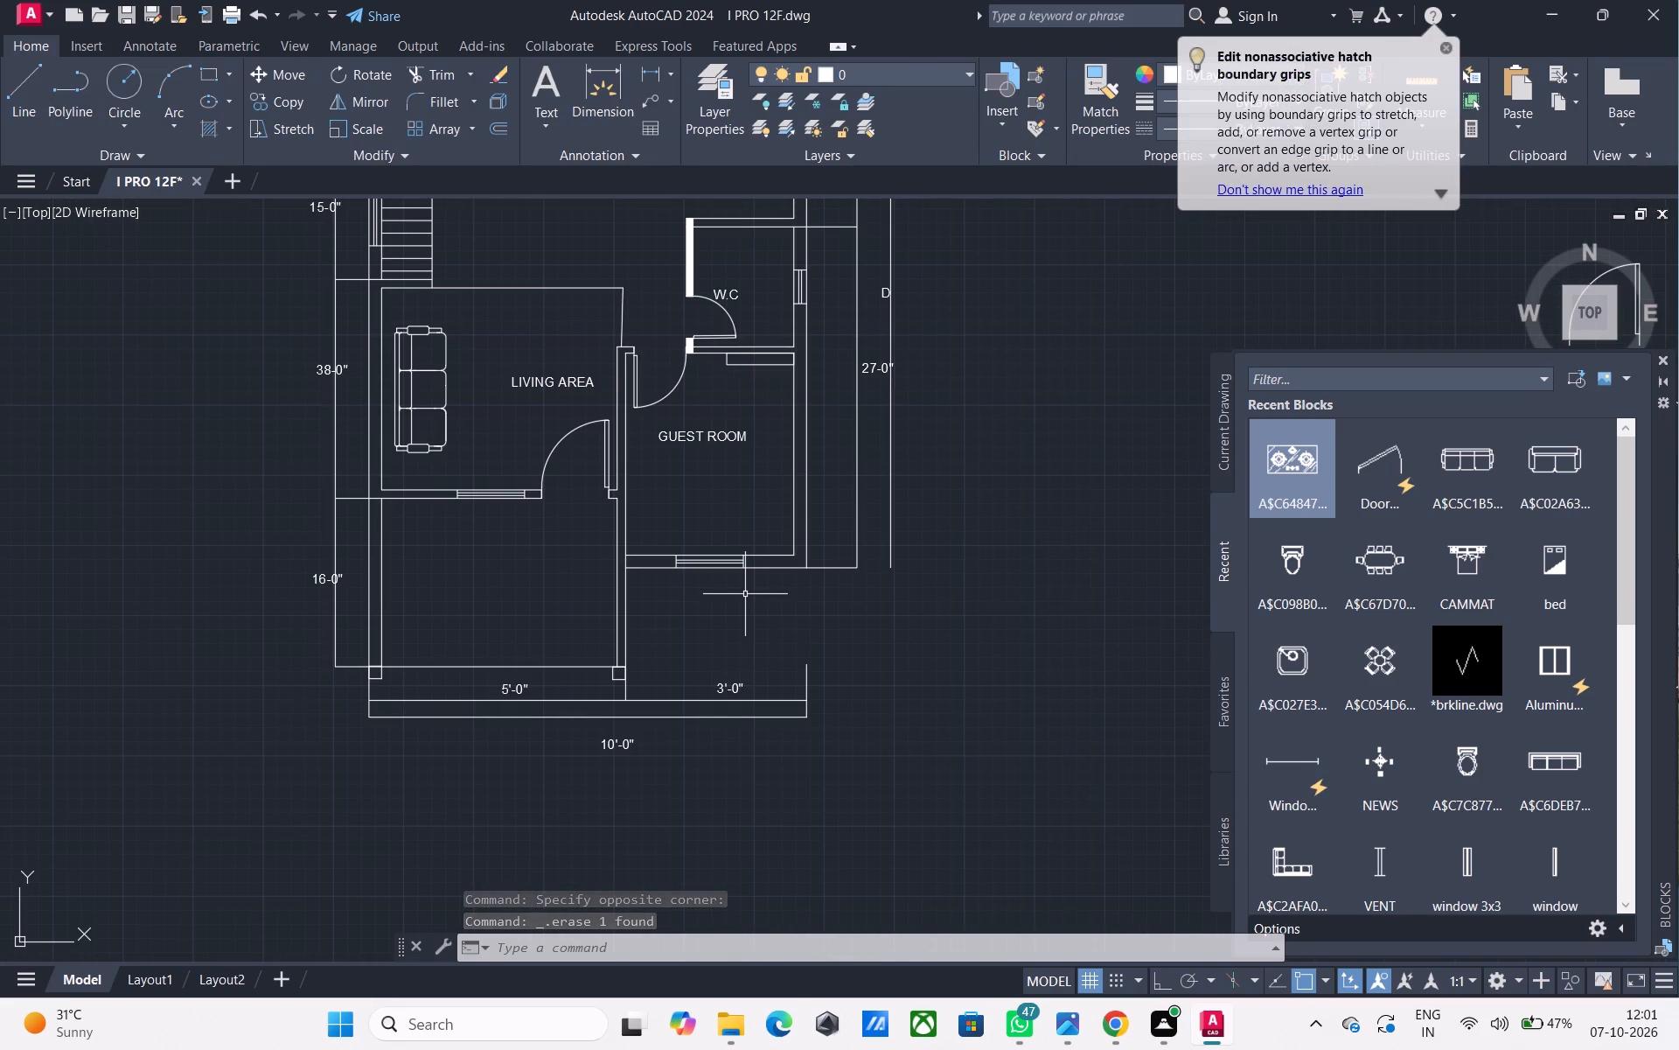
click(748, 592)
click(692, 506)
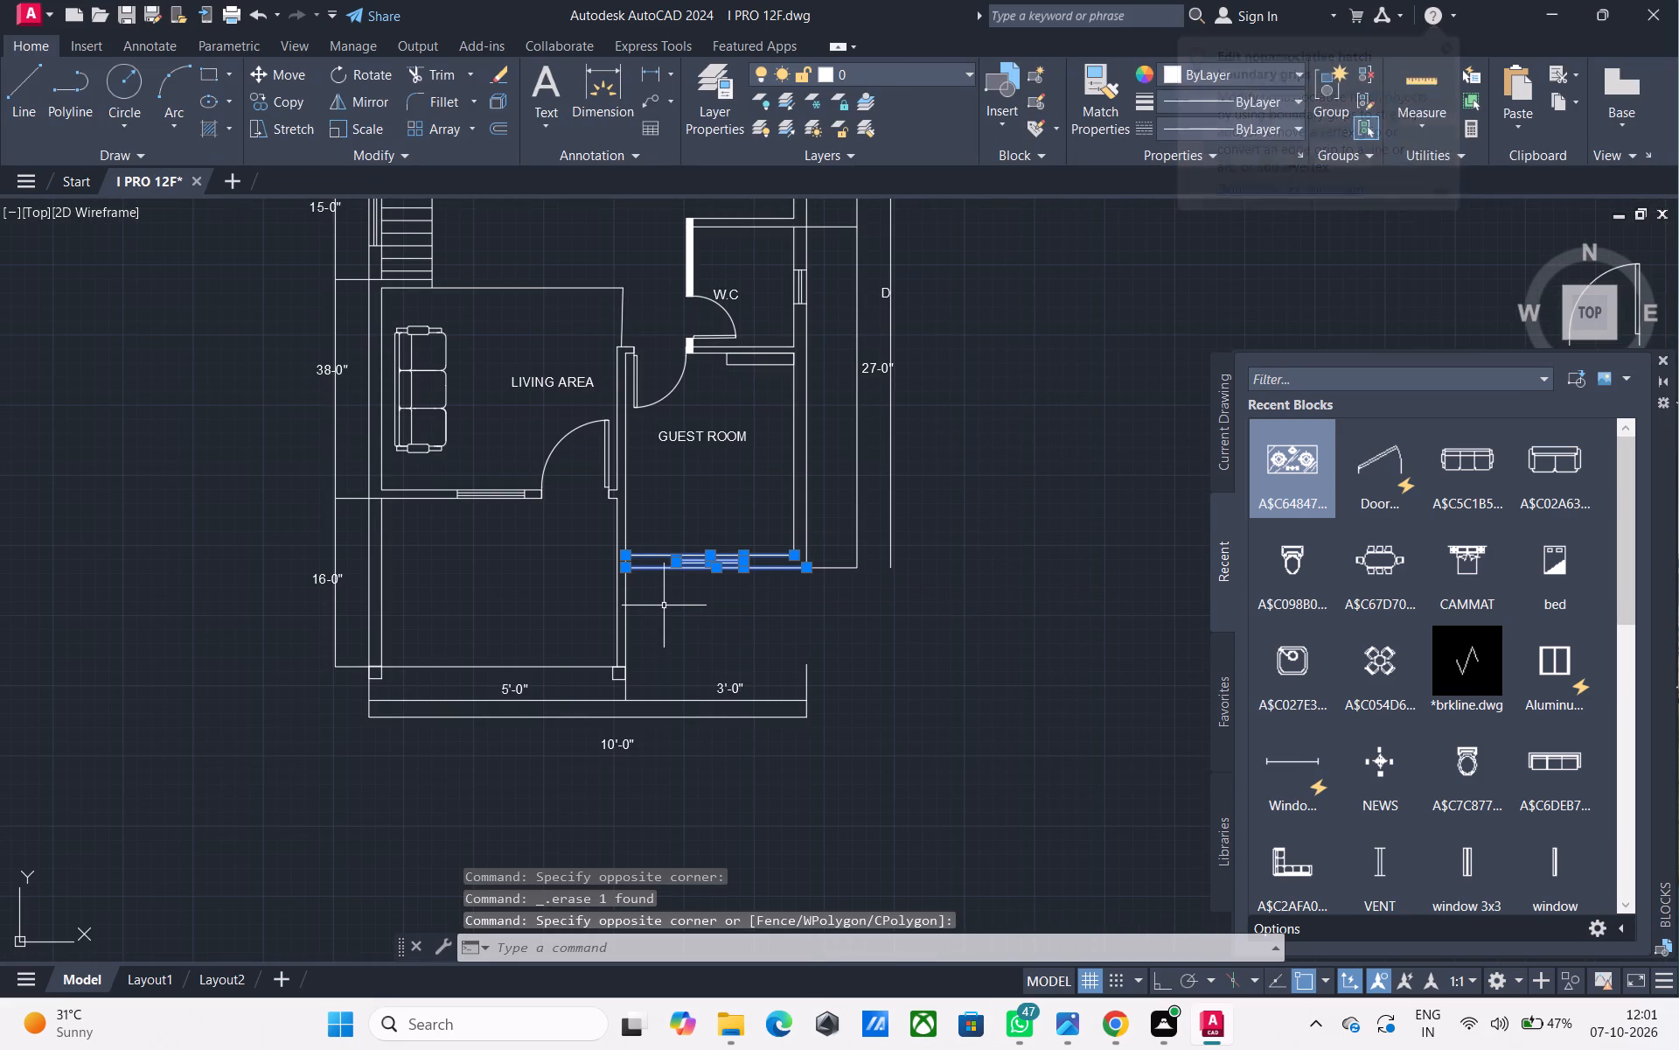
text(M)
key(space)
scroll(639, 581, up, 1)
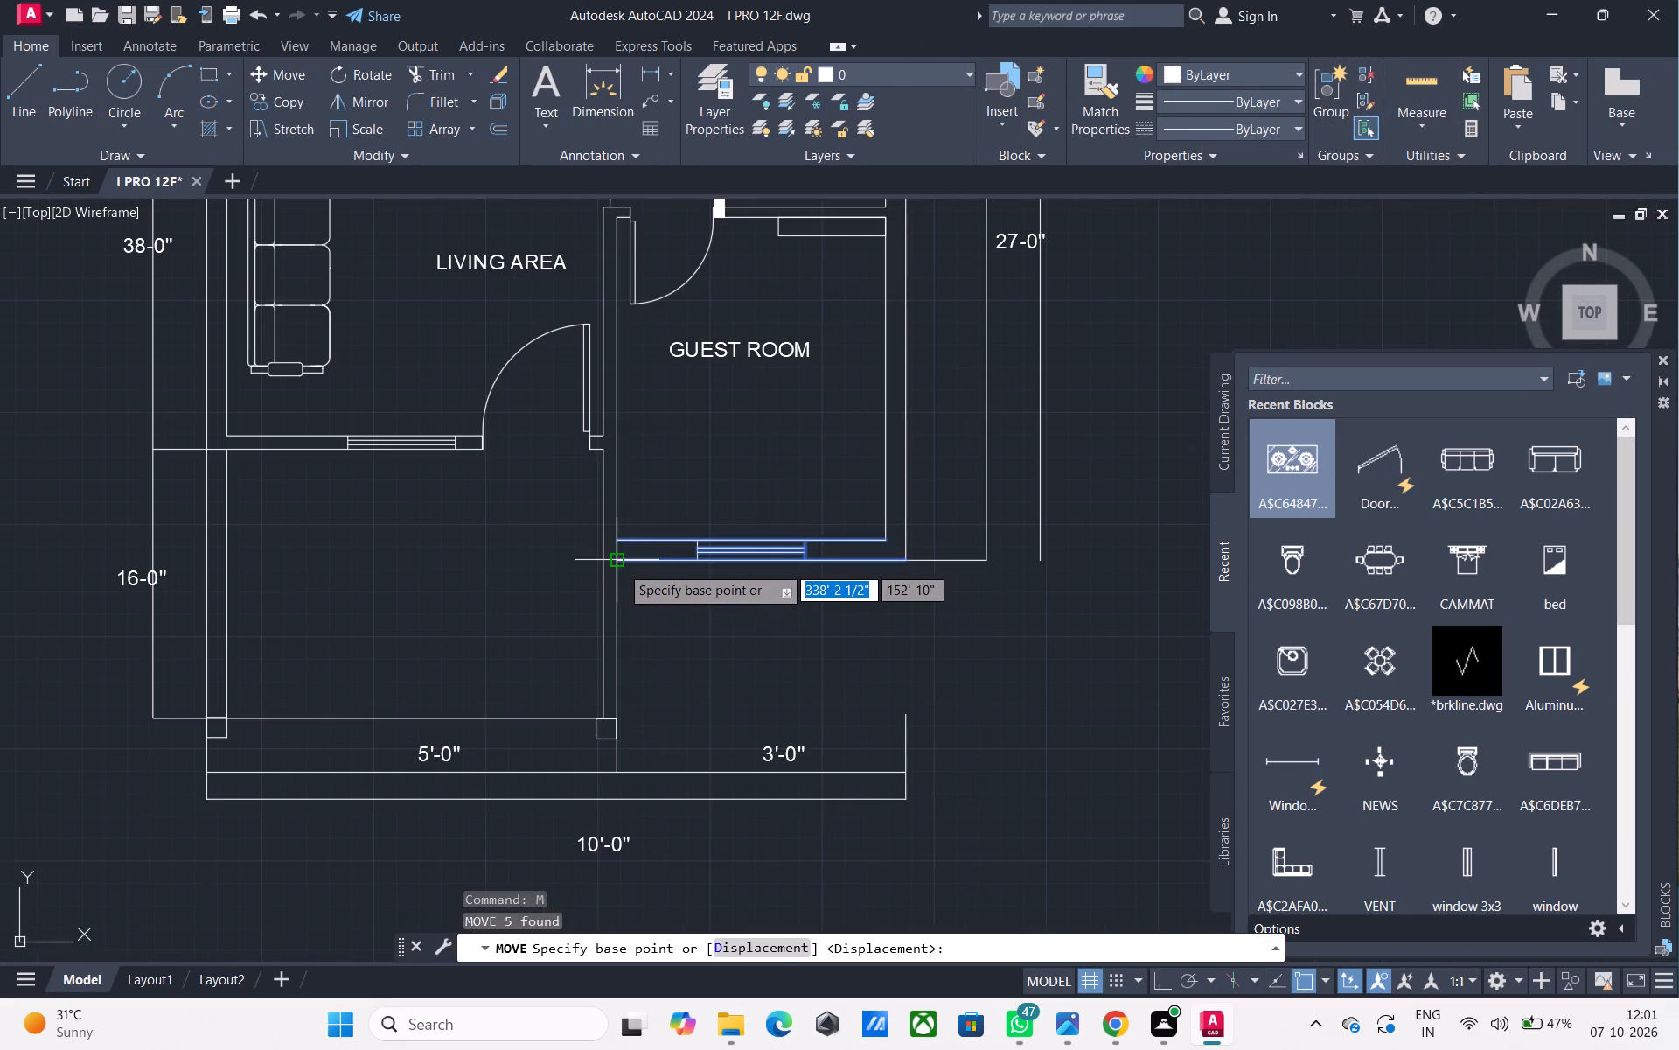
click(619, 564)
click(616, 718)
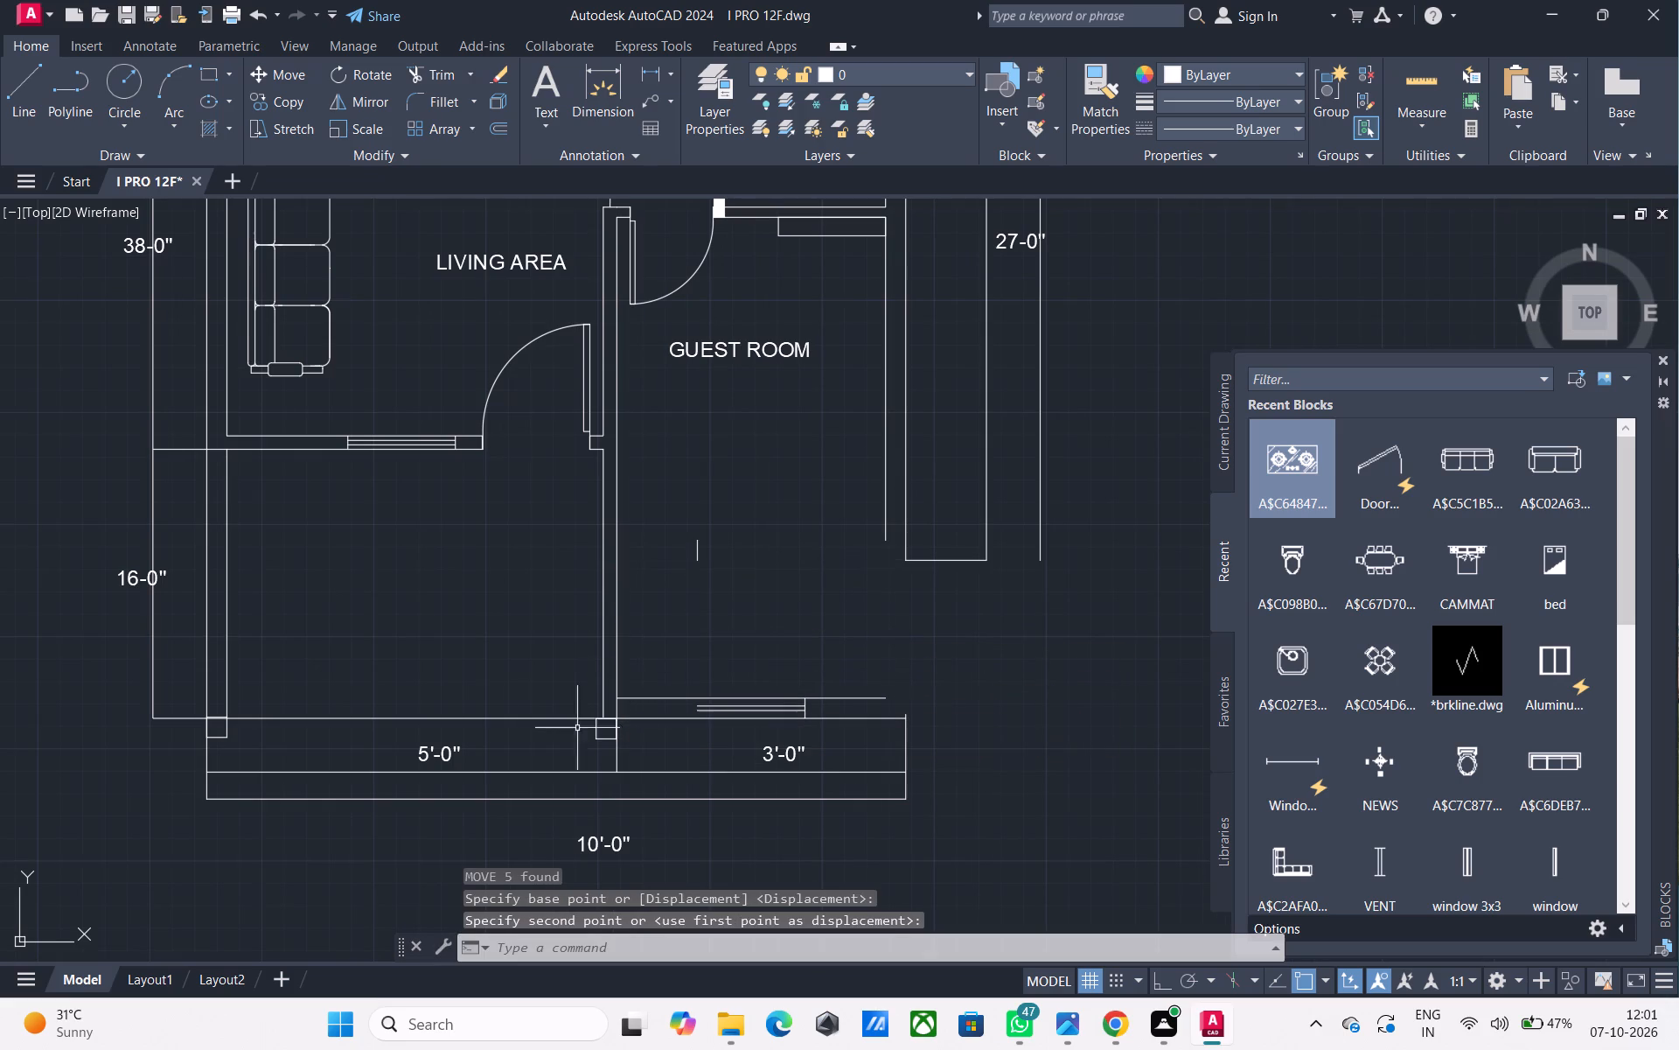
key(Escape)
Extend the inner and outer lines of the guest room's outer side wall down to the relocated lower wall.
middle_drag(815, 665, 738, 624)
text(EX)
key(space)
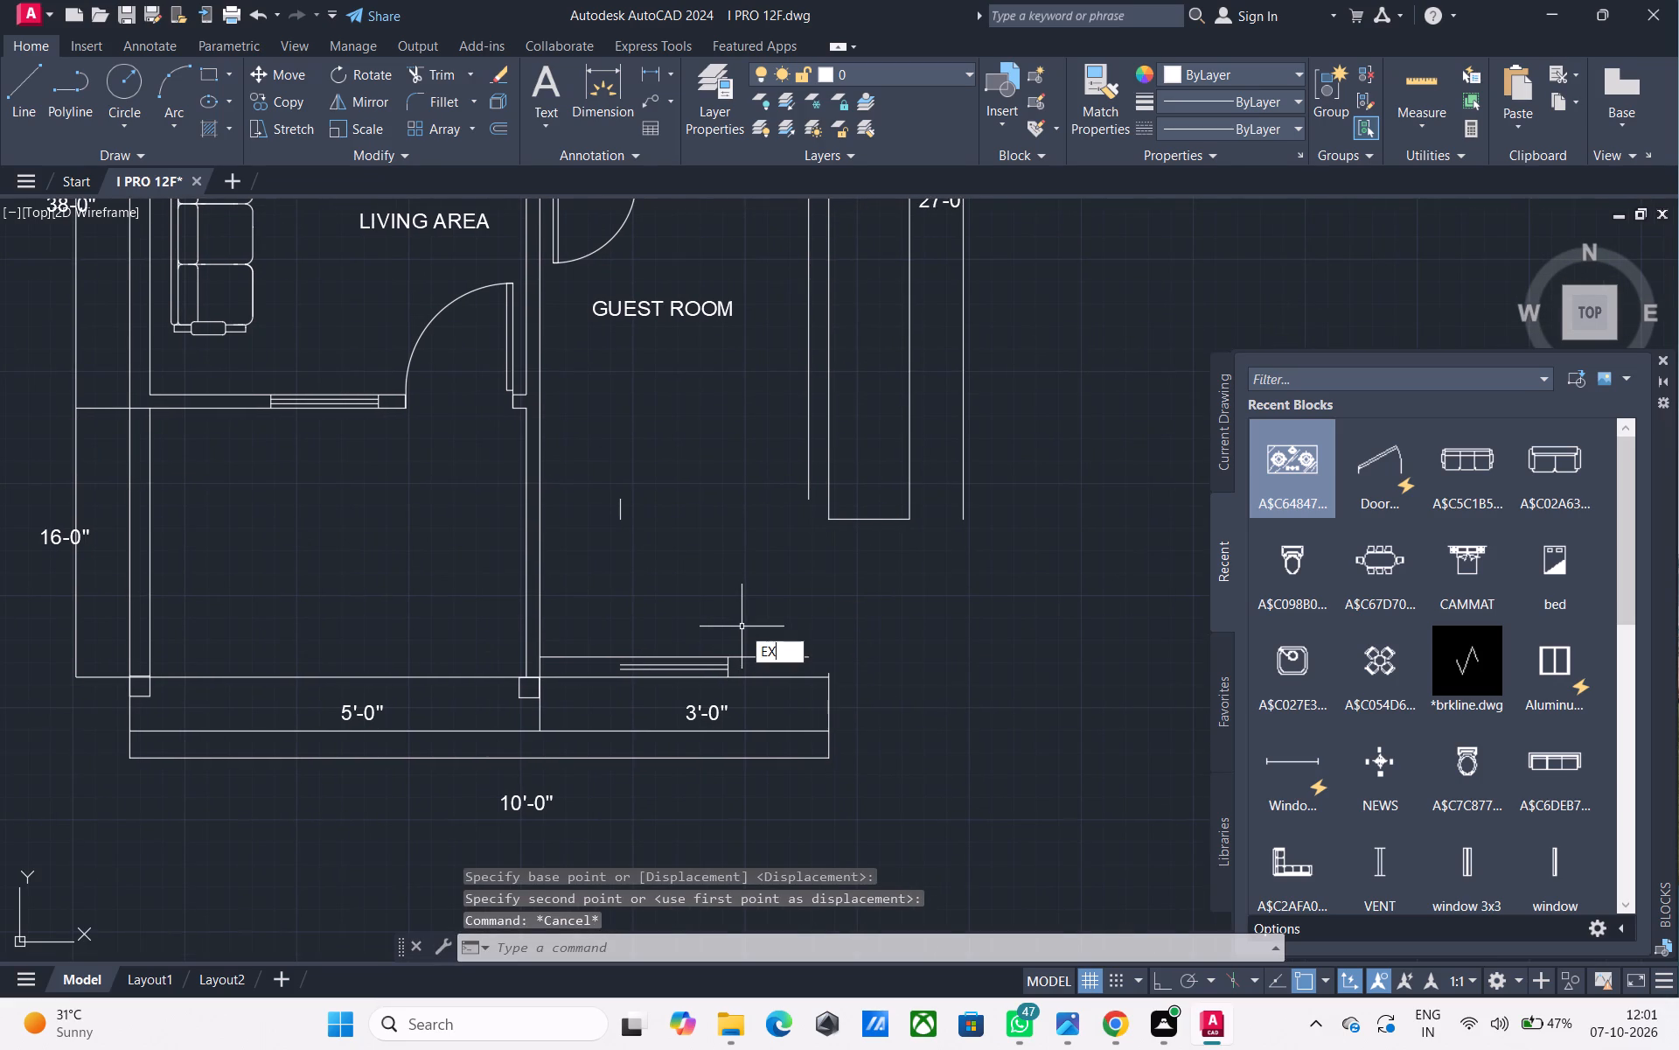
click(835, 460)
click(767, 476)
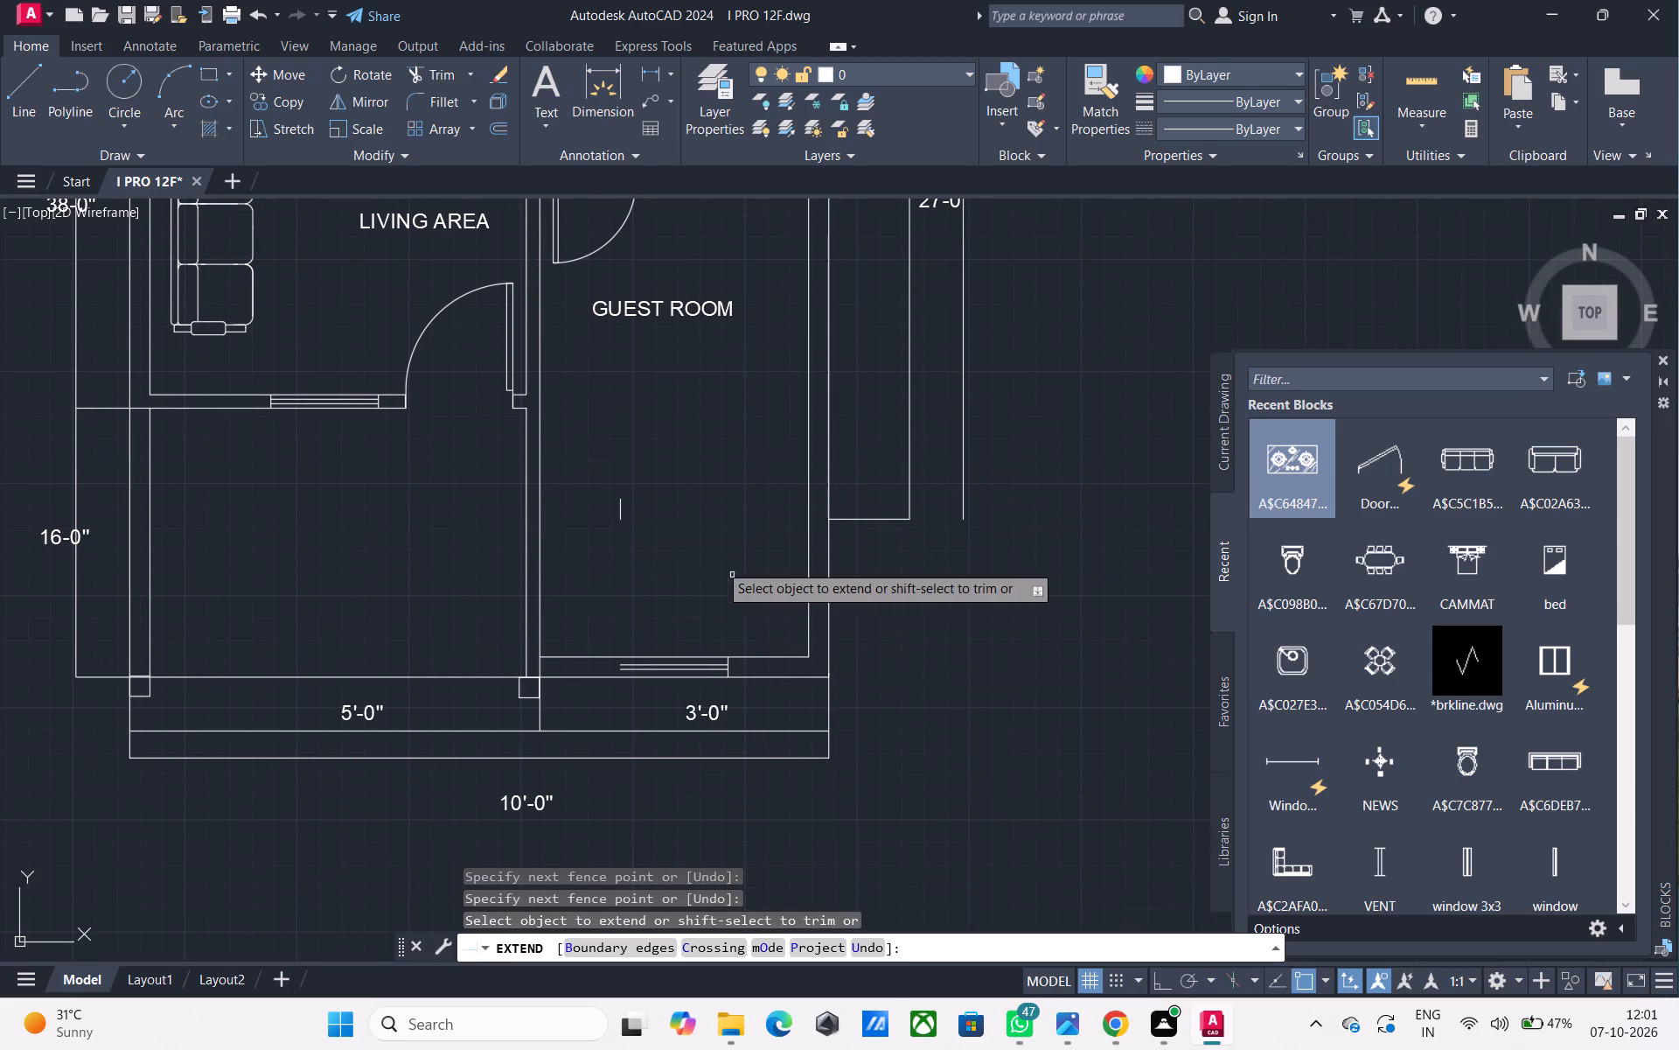
key(Escape)
Move the stray window jamb line left in the guest room onto the open end of the relocated window.
middle_drag(707, 556, 720, 582)
click(666, 554)
click(603, 500)
text(M)
key(space)
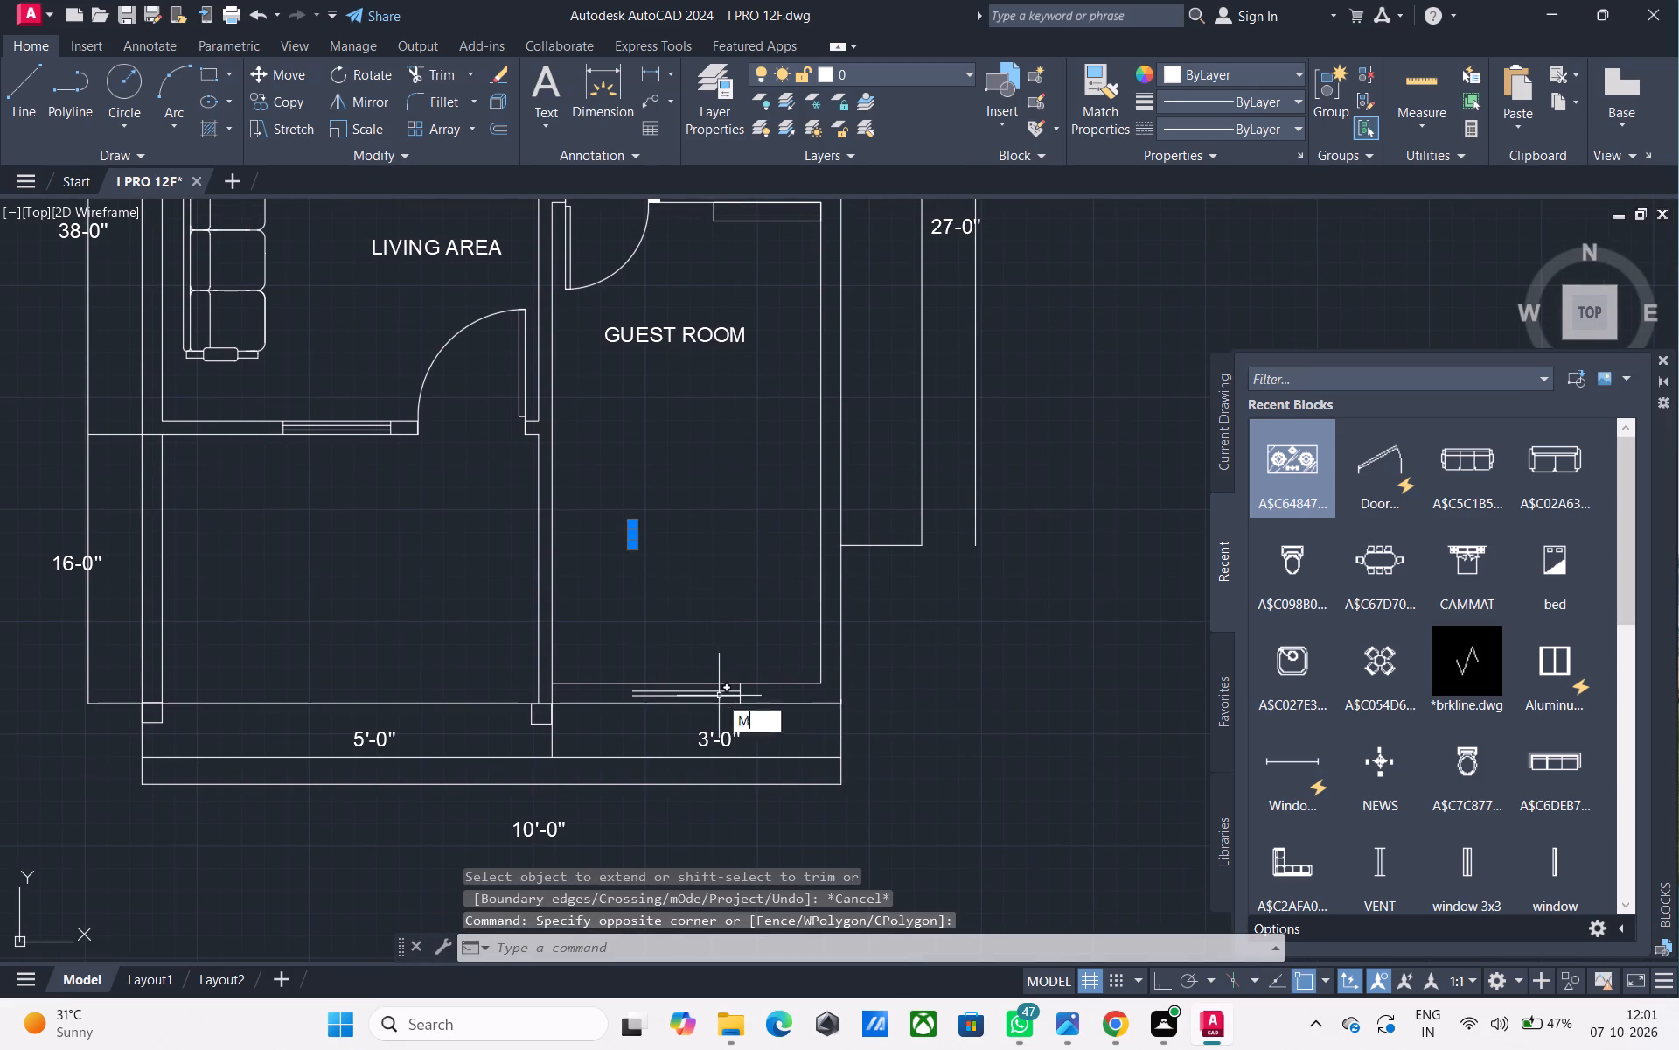
scroll(644, 560, up, 2)
click(620, 519)
scroll(681, 789, down, 1)
middle_drag(678, 820, 650, 542)
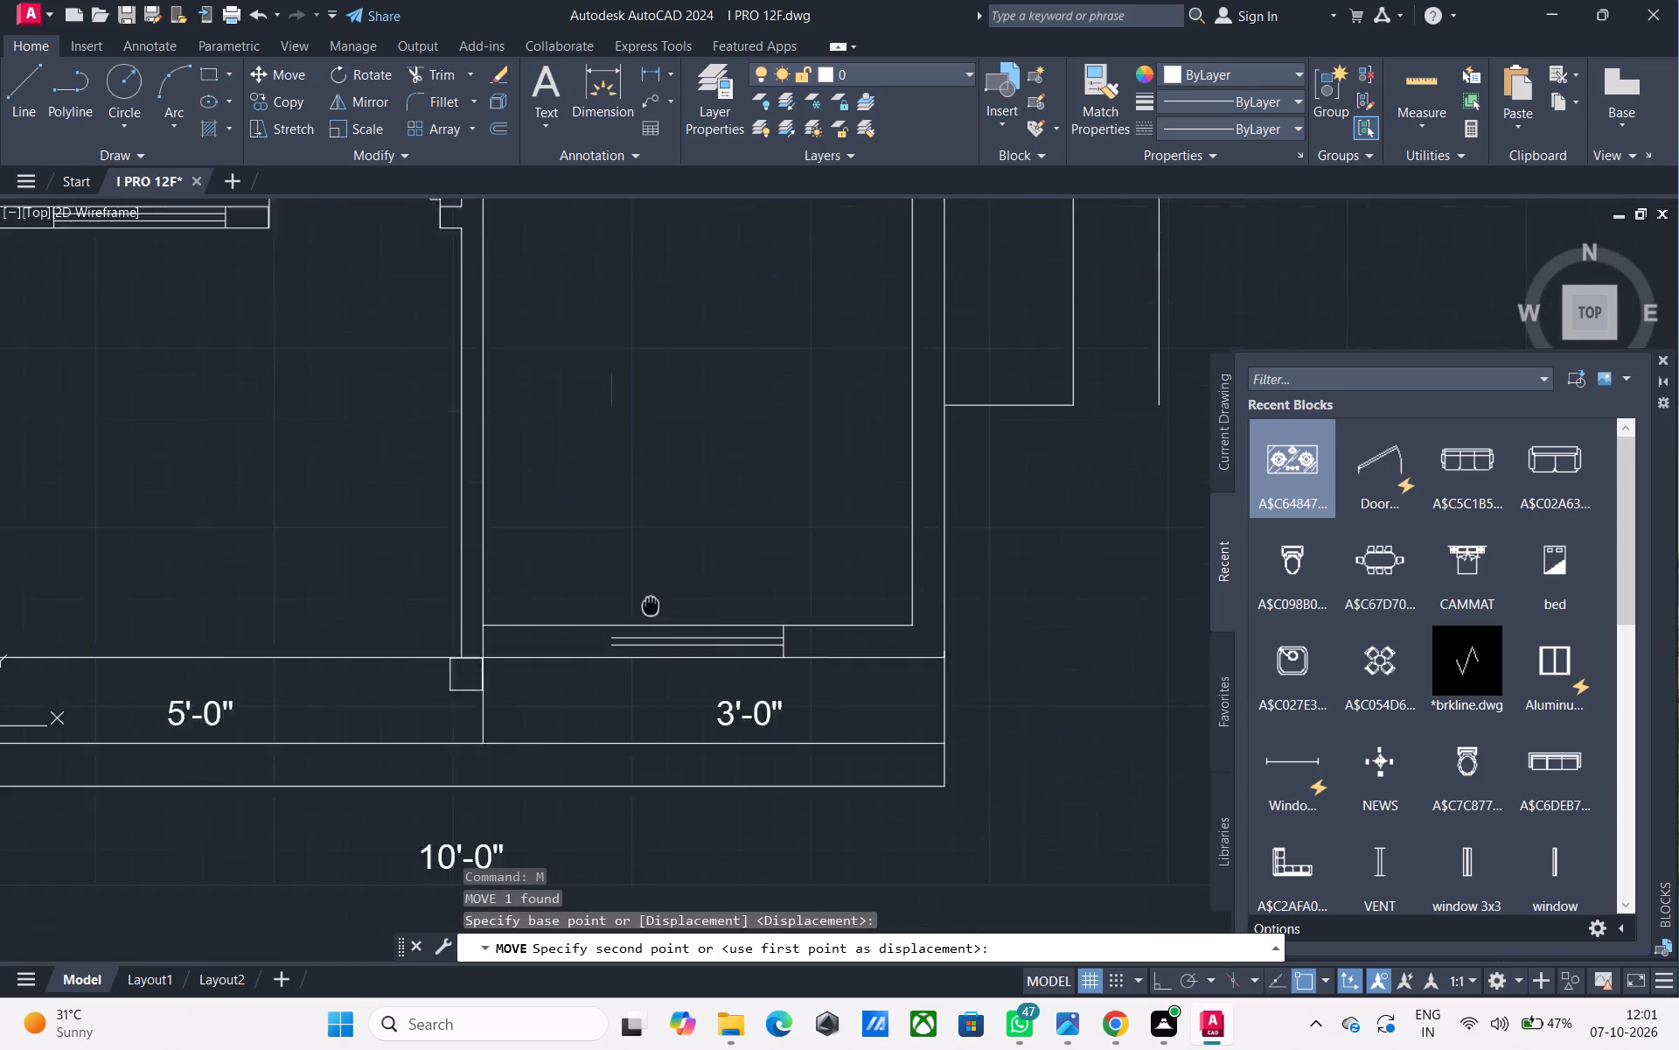
middle_drag(650, 542, 646, 457)
scroll(611, 514, up, 2)
click(599, 496)
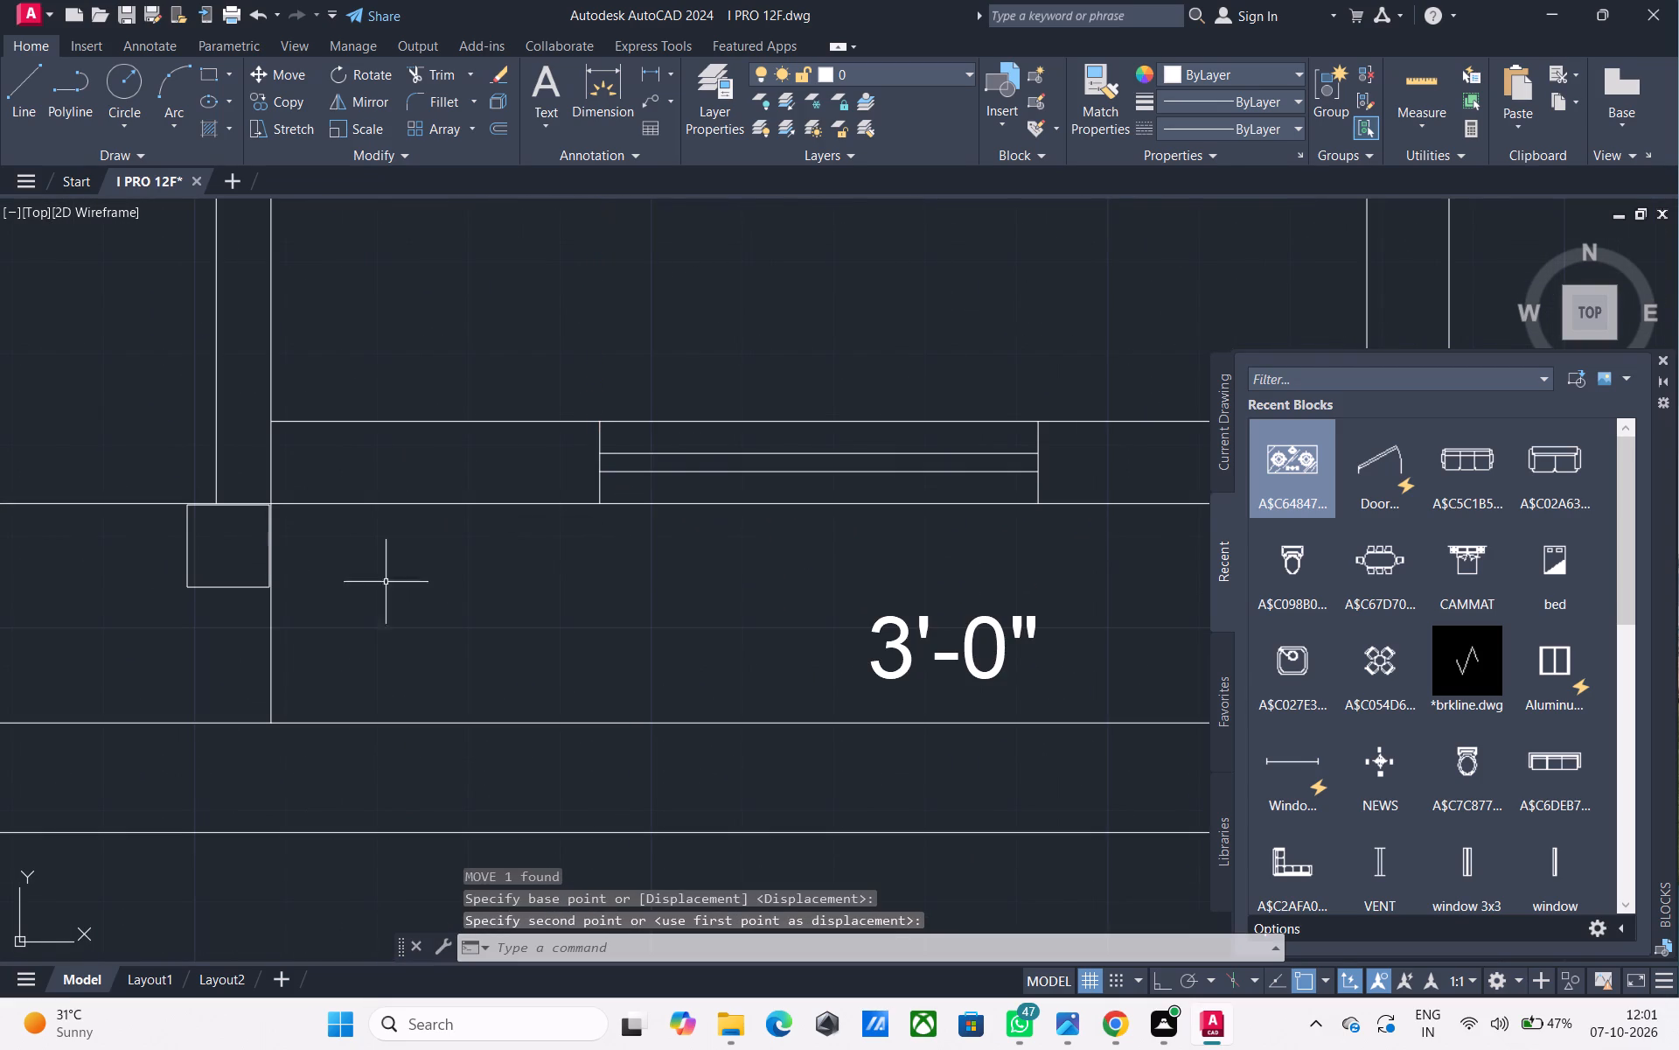
Extend the two short wall lines beside the lower living-area door across the wall separating it from the guest room.
scroll(667, 592, down, 1)
middle_drag(667, 592, 711, 738)
middle_drag(735, 565, 710, 643)
scroll(706, 645, down, 3)
middle_drag(786, 587, 800, 731)
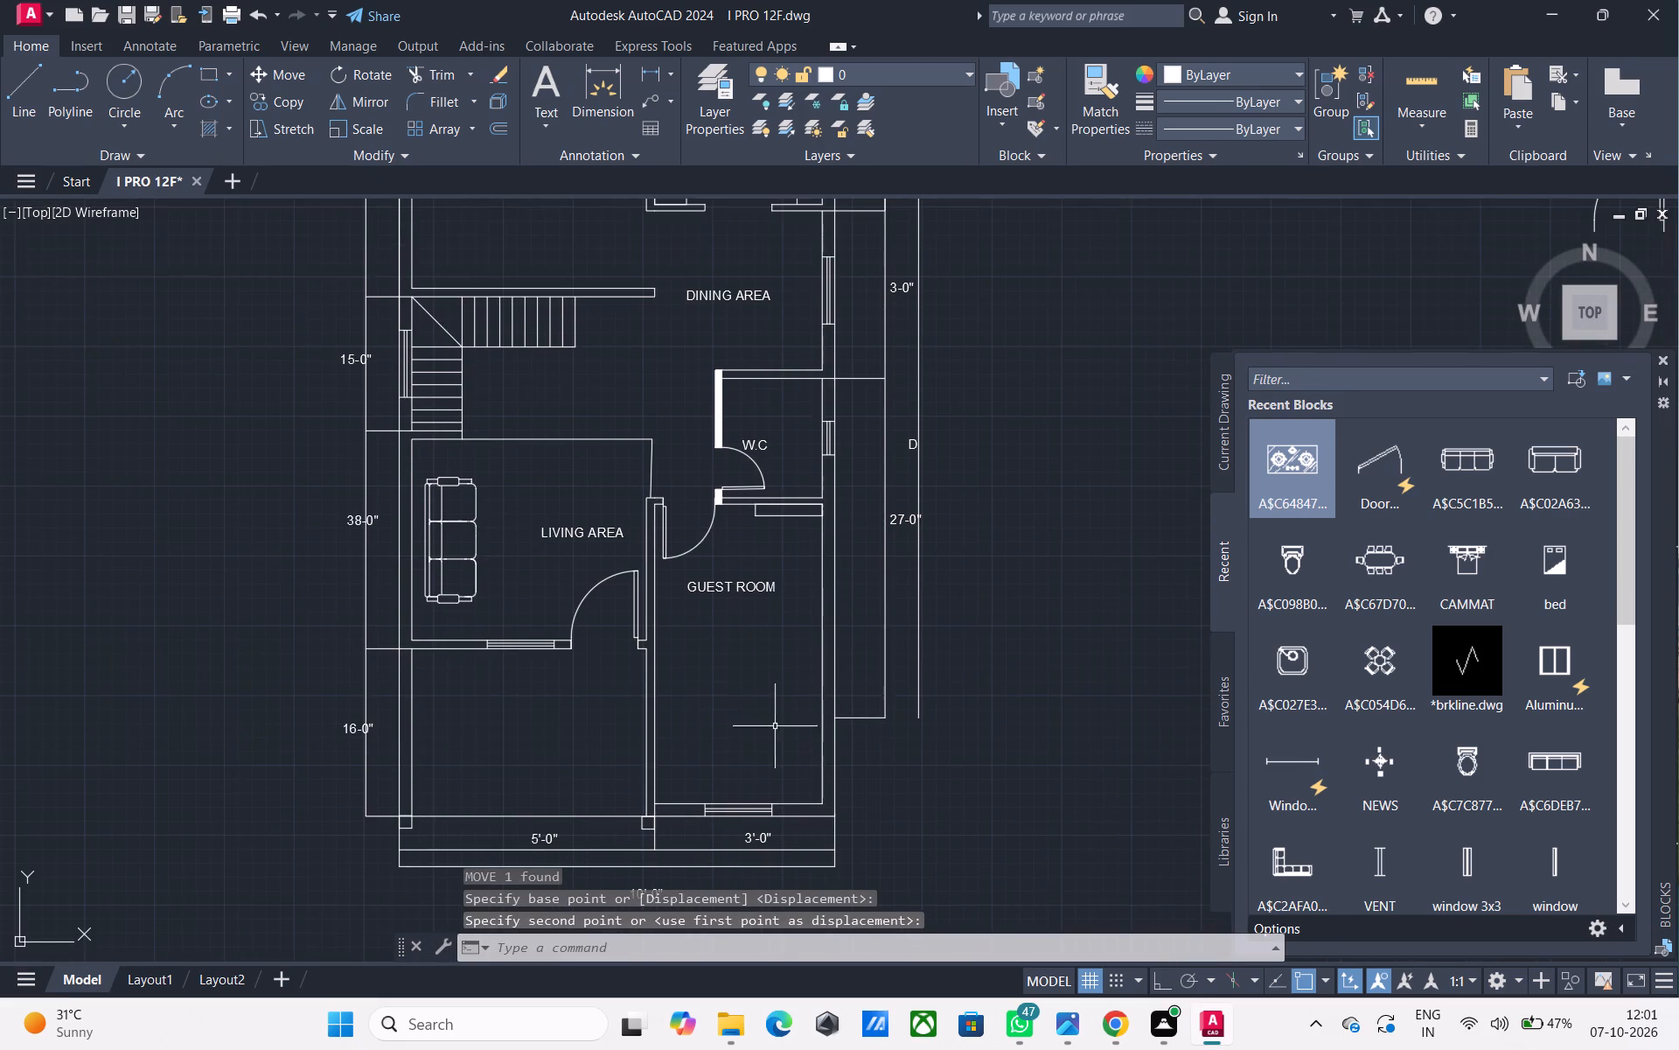
middle_drag(673, 642, 673, 626)
key(Escape)
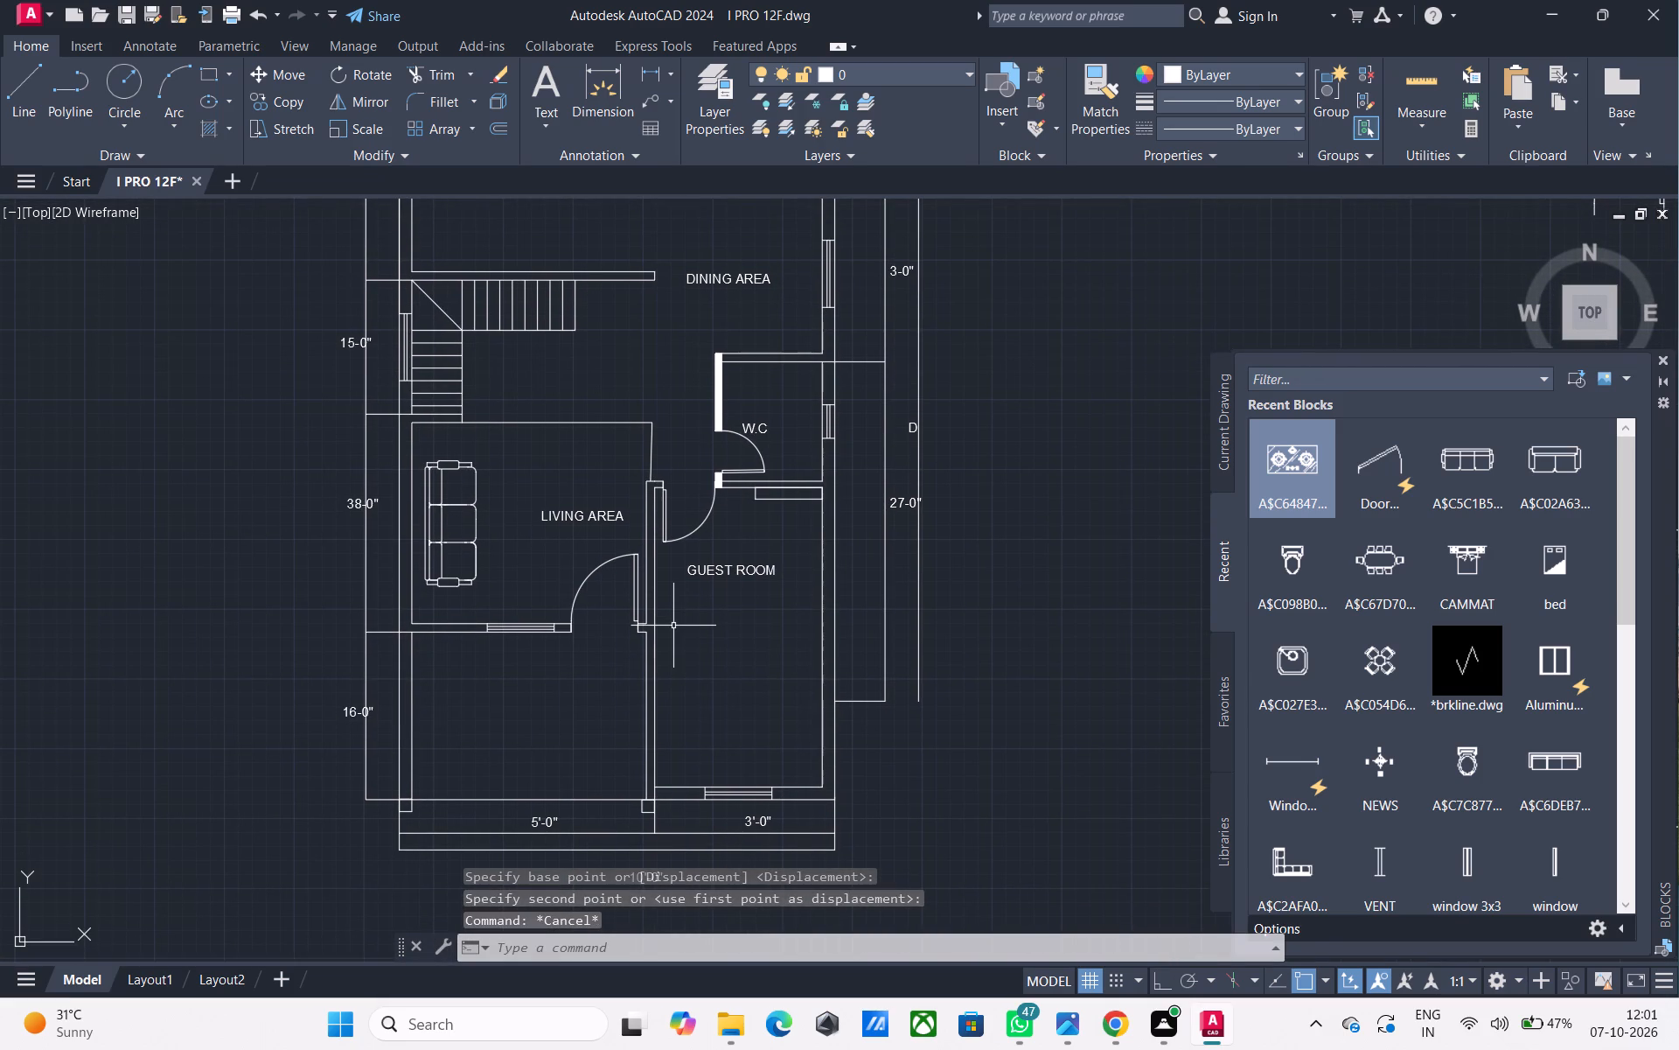
scroll(578, 643, up, 2)
middle_drag(712, 633, 668, 632)
scroll(706, 632, up, 2)
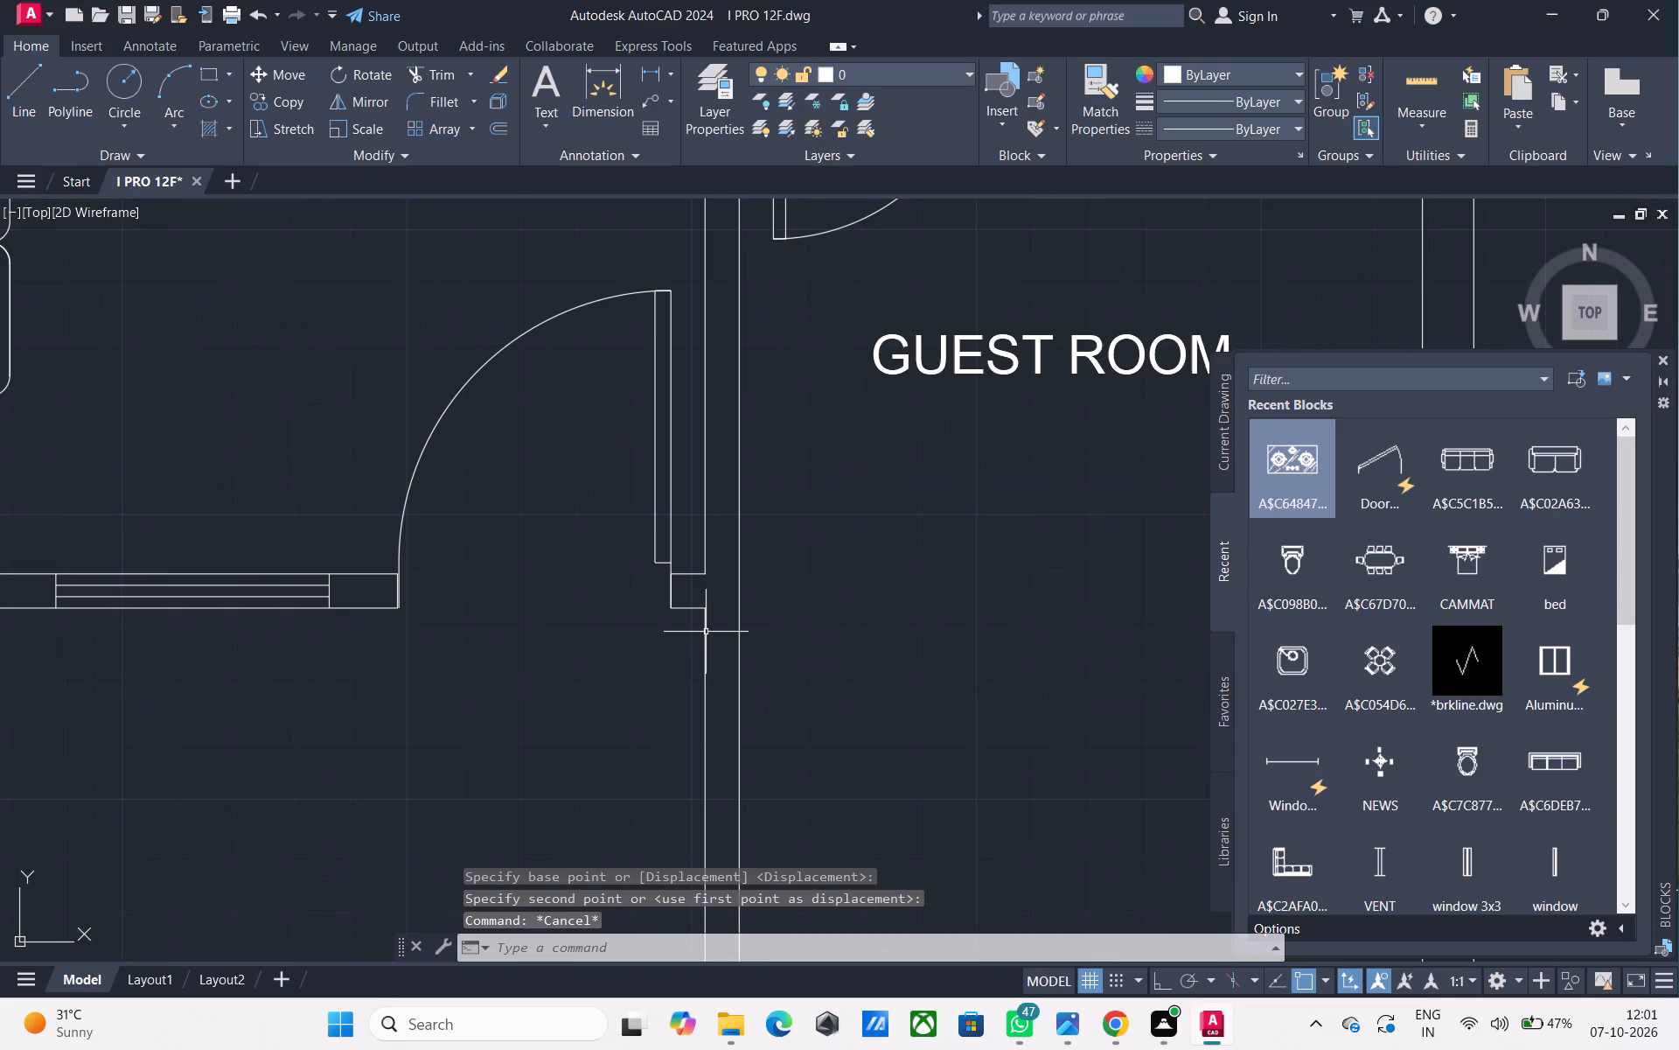
text(EX)
key(space)
click(694, 620)
click(680, 491)
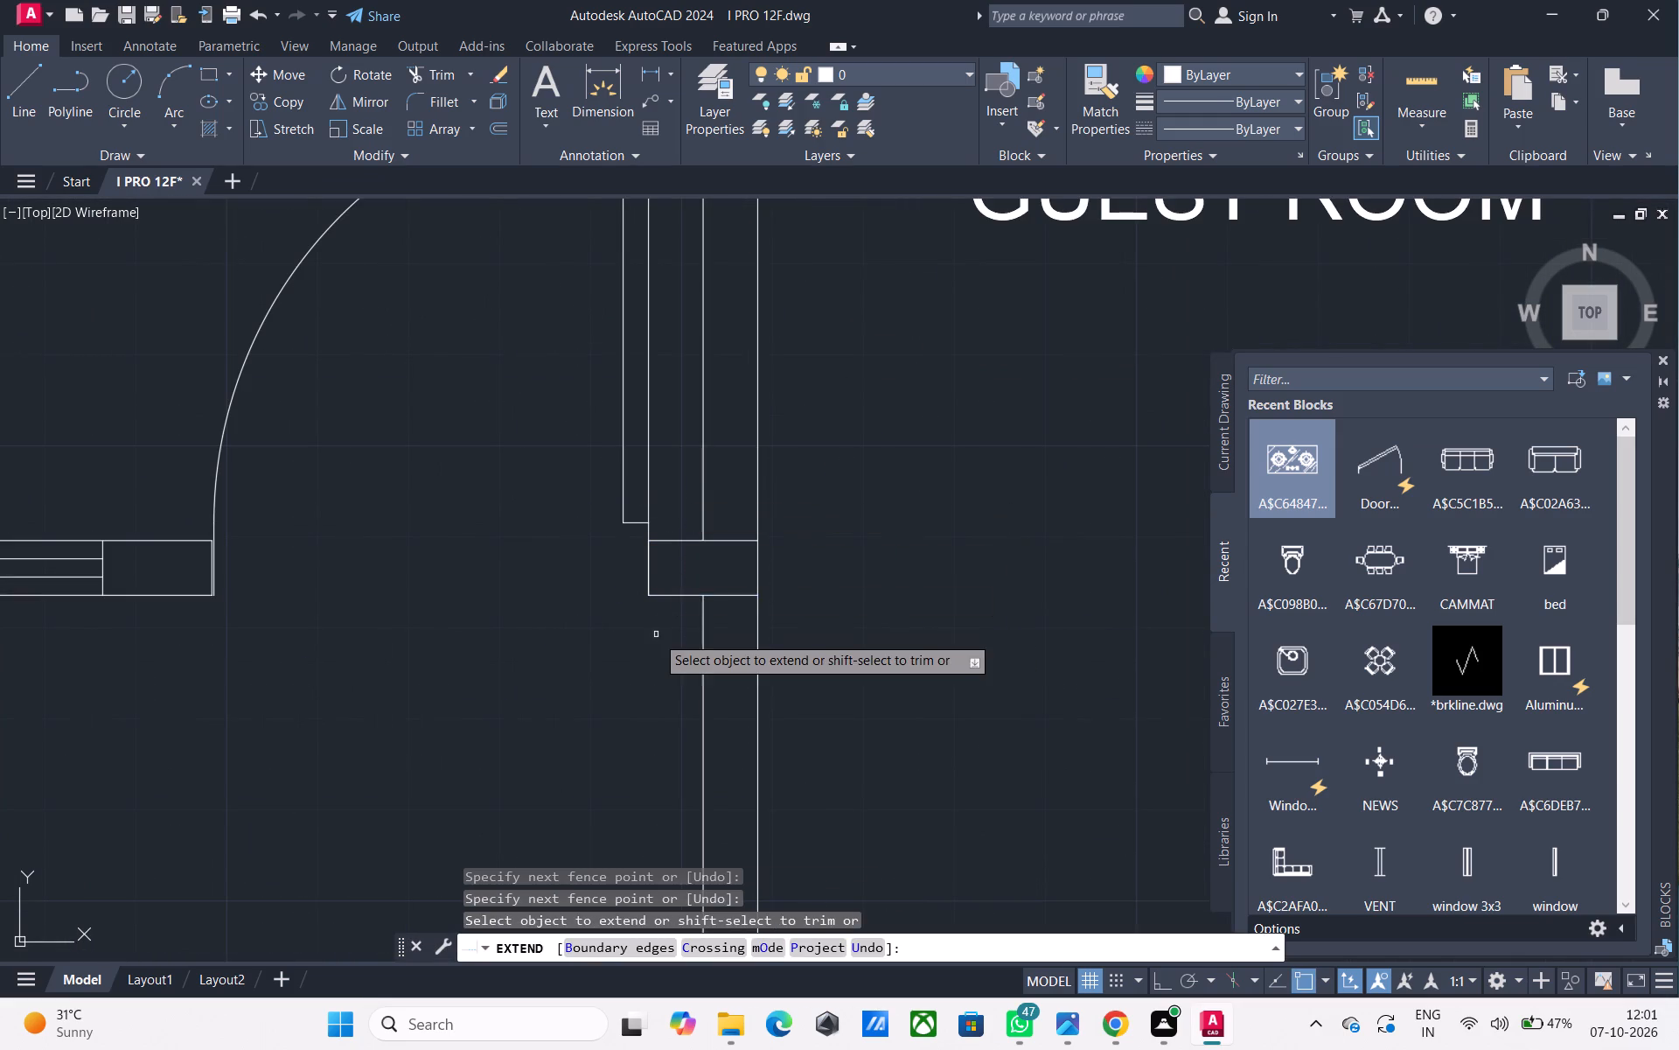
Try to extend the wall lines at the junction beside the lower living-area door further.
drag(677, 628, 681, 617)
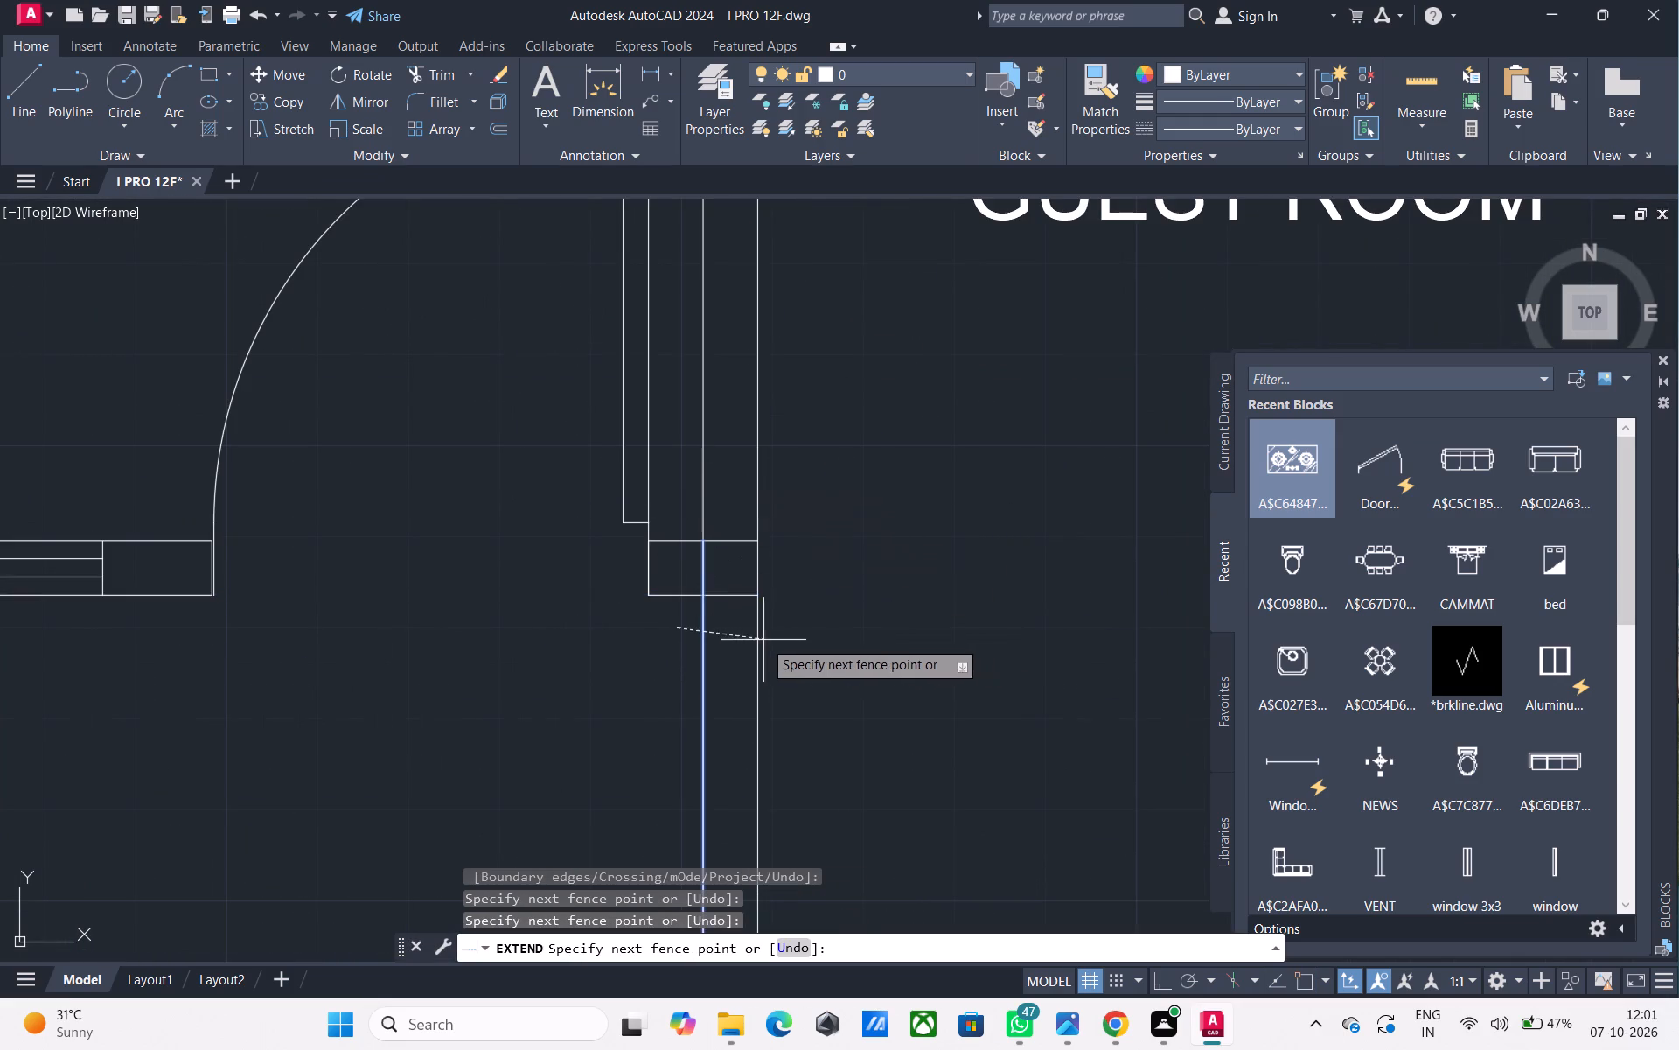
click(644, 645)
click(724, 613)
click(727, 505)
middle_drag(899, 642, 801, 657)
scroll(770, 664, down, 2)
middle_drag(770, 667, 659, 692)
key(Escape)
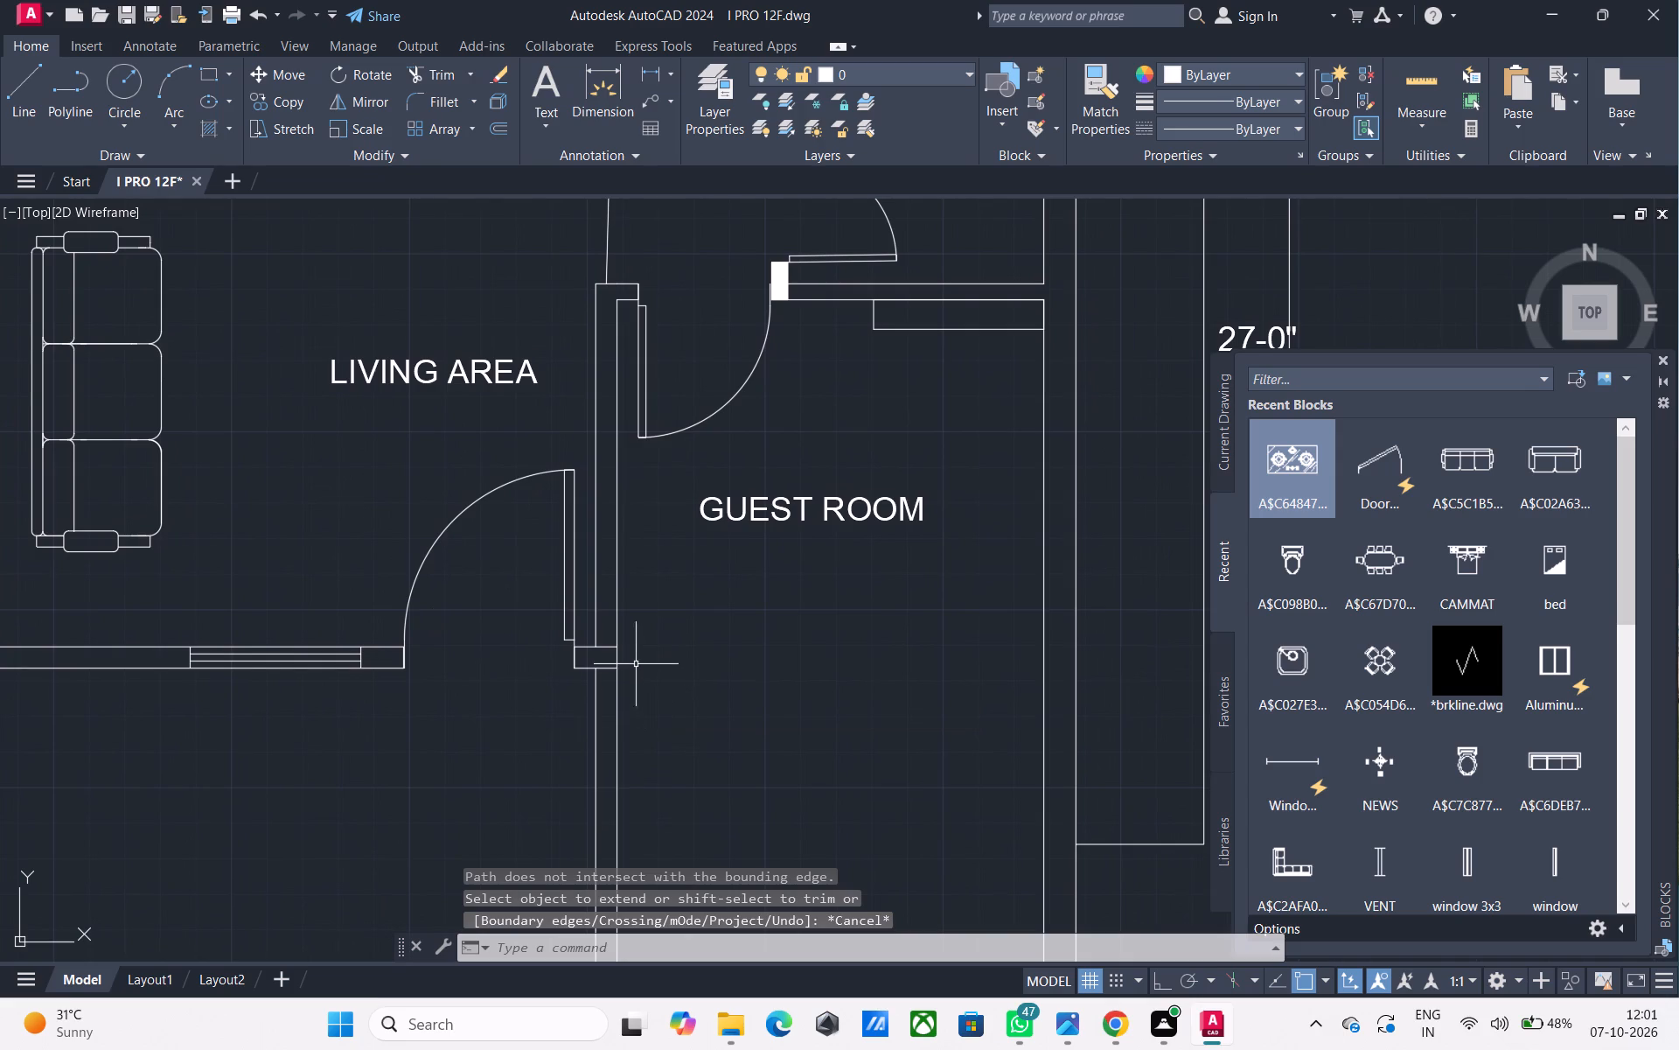
Extend the two horizontal wall lines beside the lower living-area door across the guest room to its outer side wall.
middle_drag(633, 663, 620, 648)
text(EX)
key(space)
scroll(603, 652, up, 1)
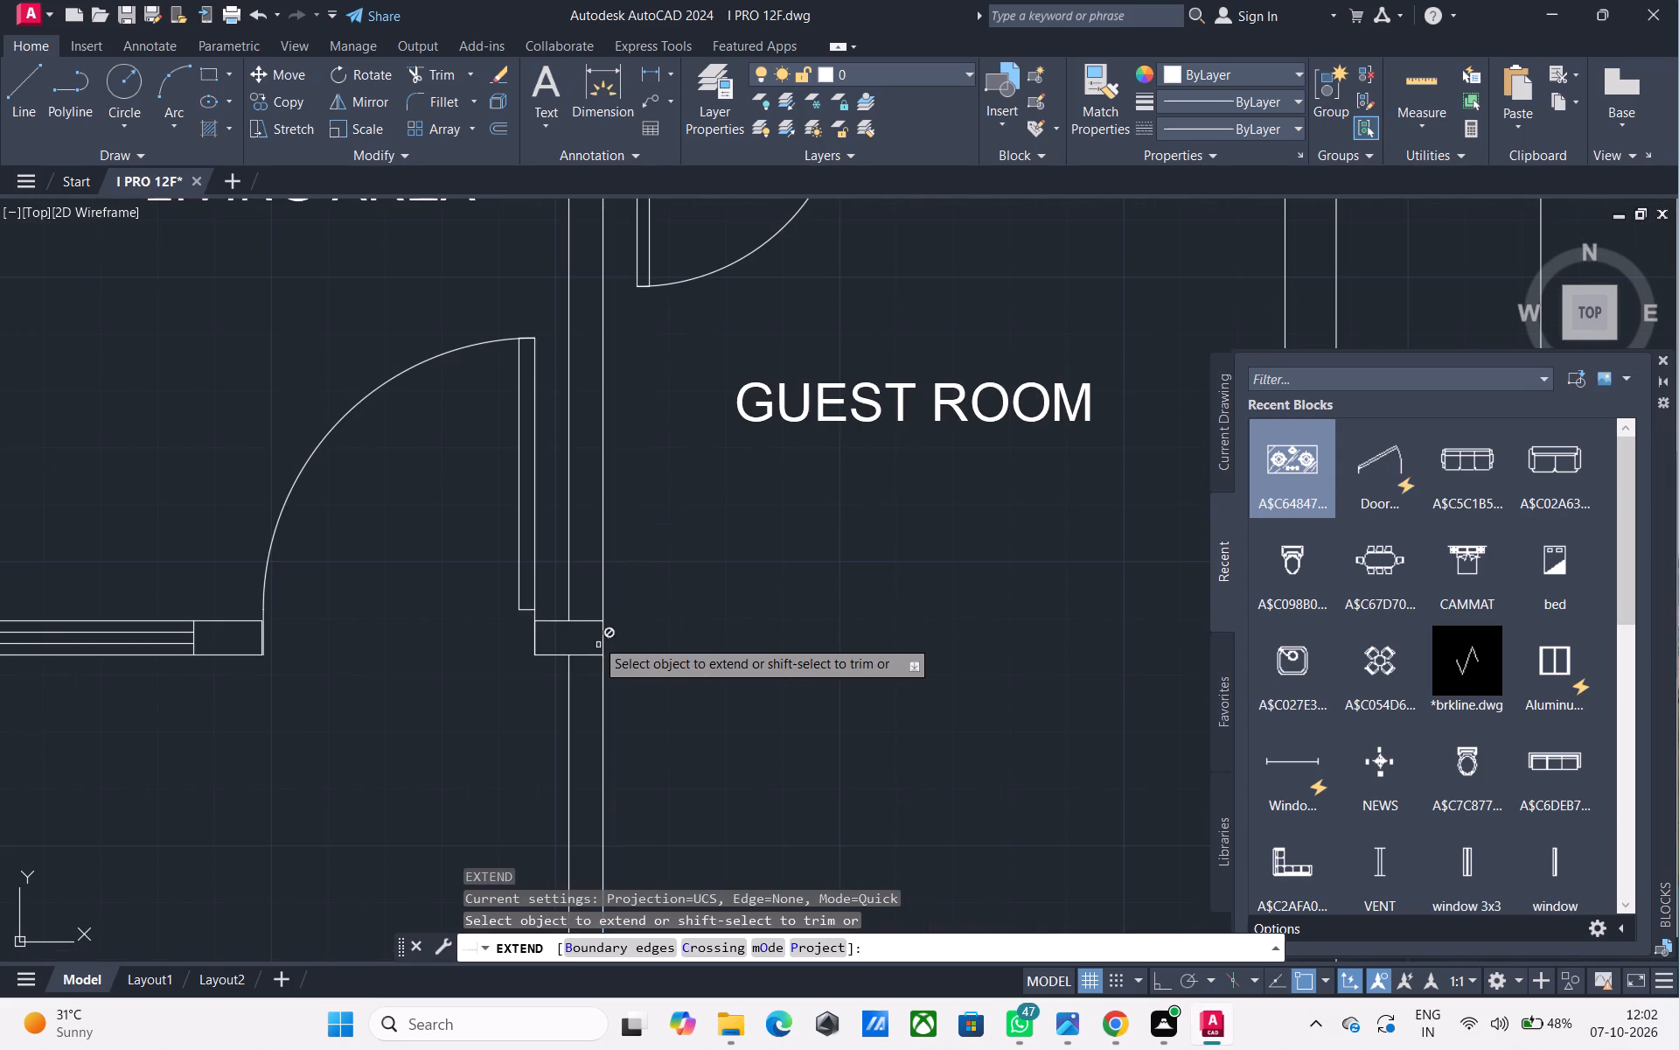
click(593, 622)
click(596, 656)
Examine the modified copied plan and compare its layout with the original plan.
scroll(589, 665, down, 3)
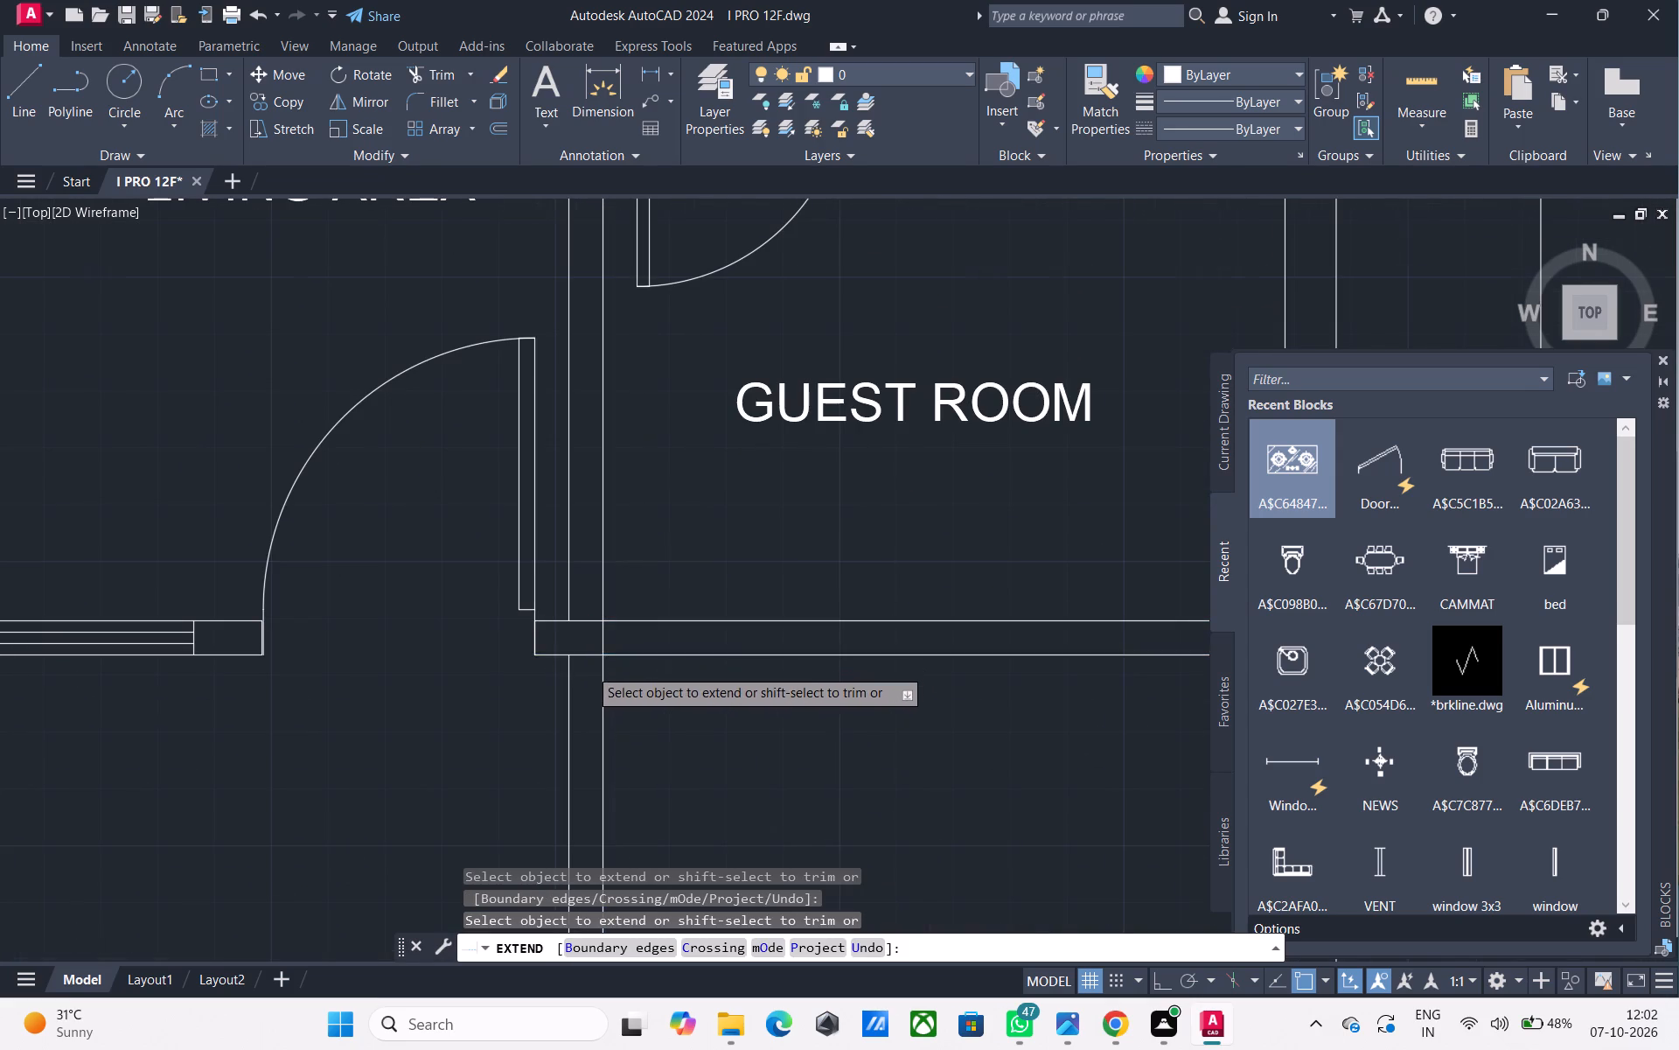
middle_drag(649, 689, 632, 682)
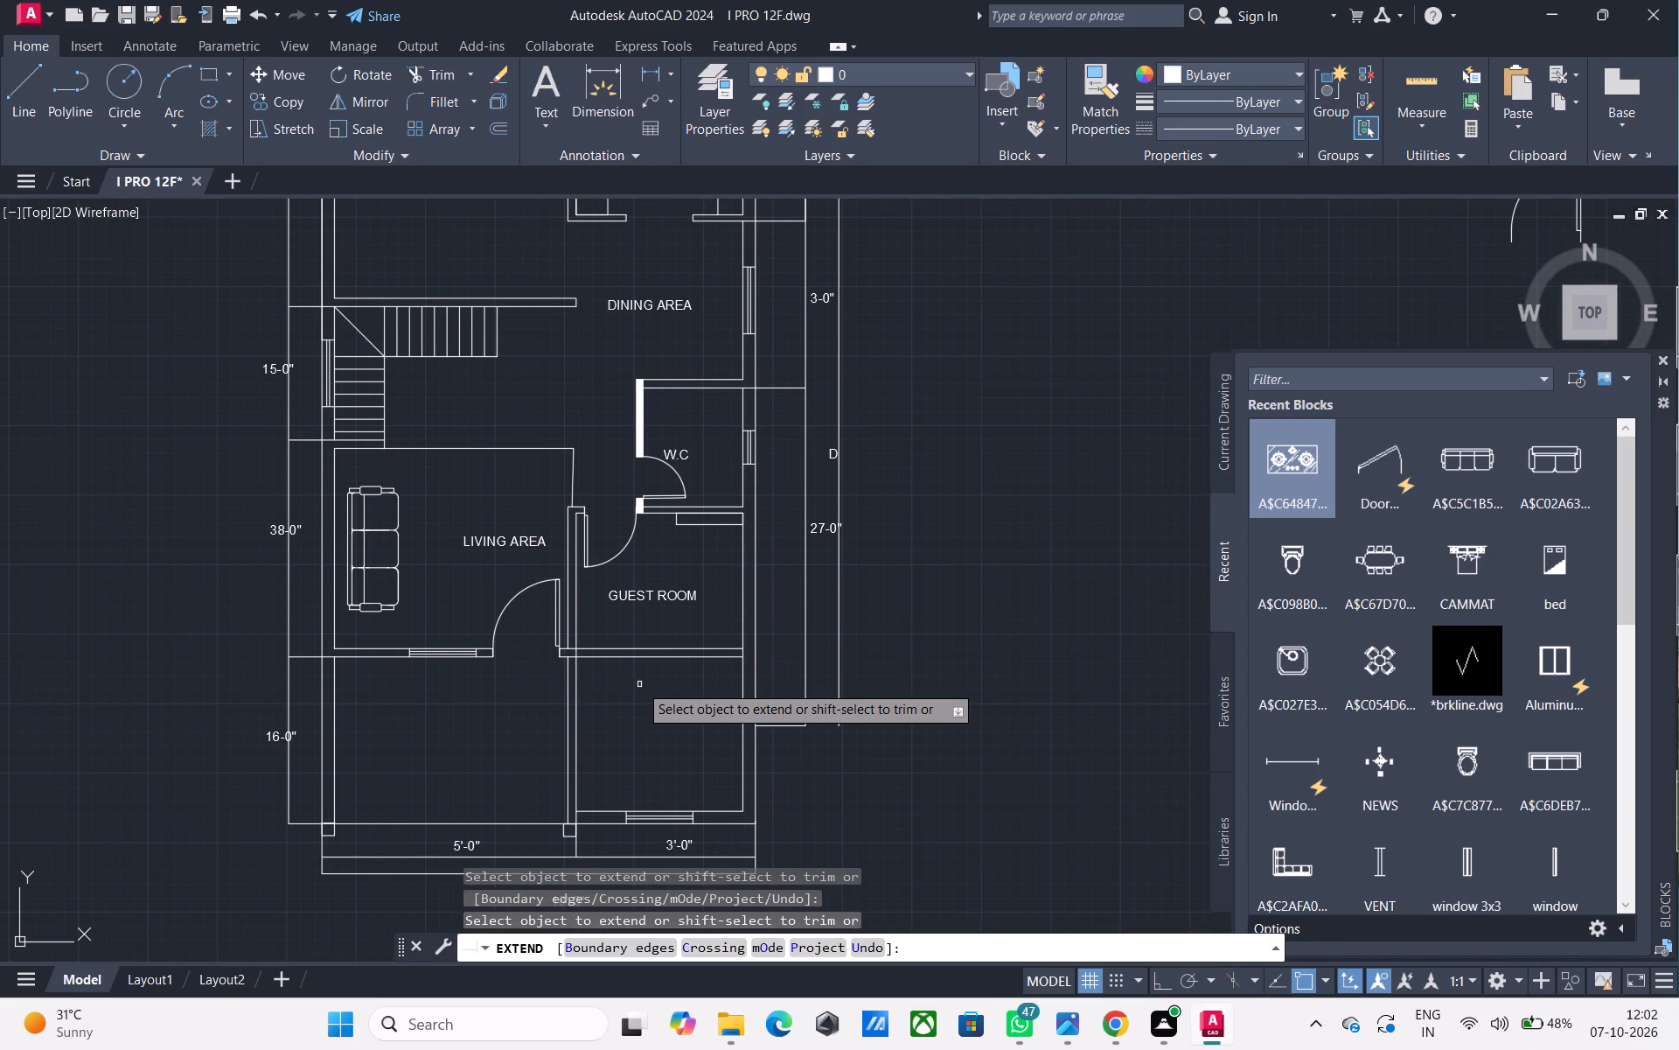
middle_drag(709, 570, 722, 735)
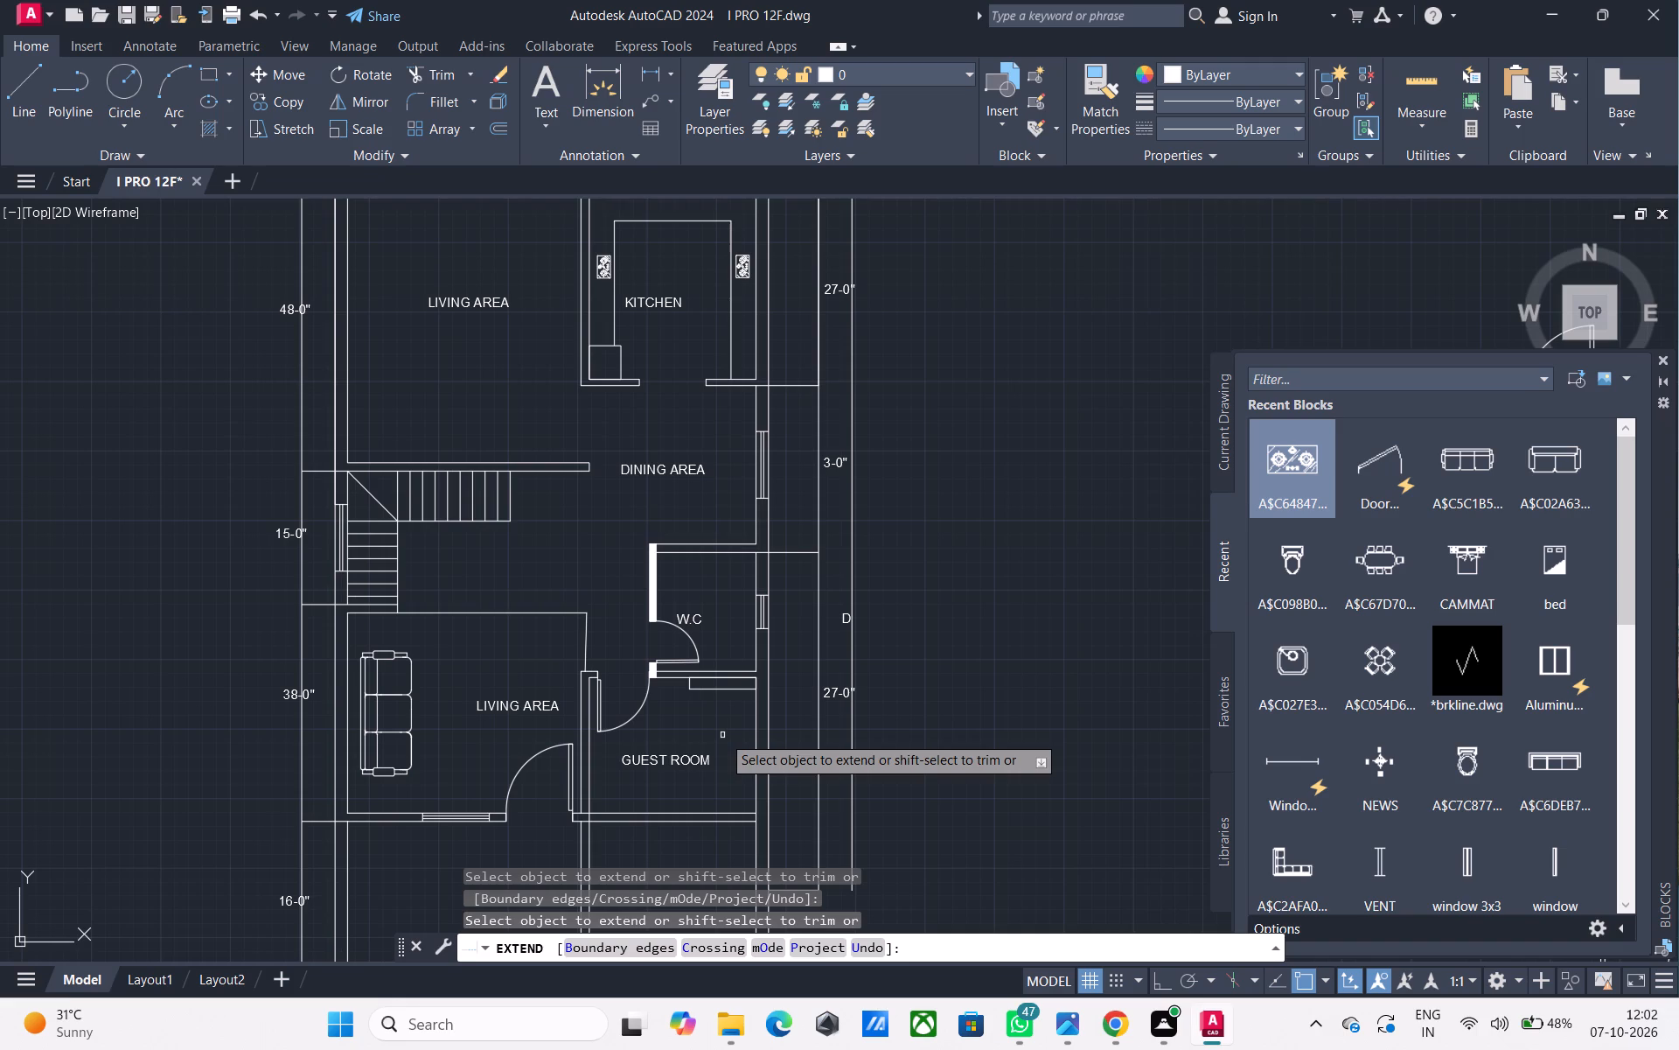
scroll(719, 712, down, 1)
middle_drag(721, 697, 802, 584)
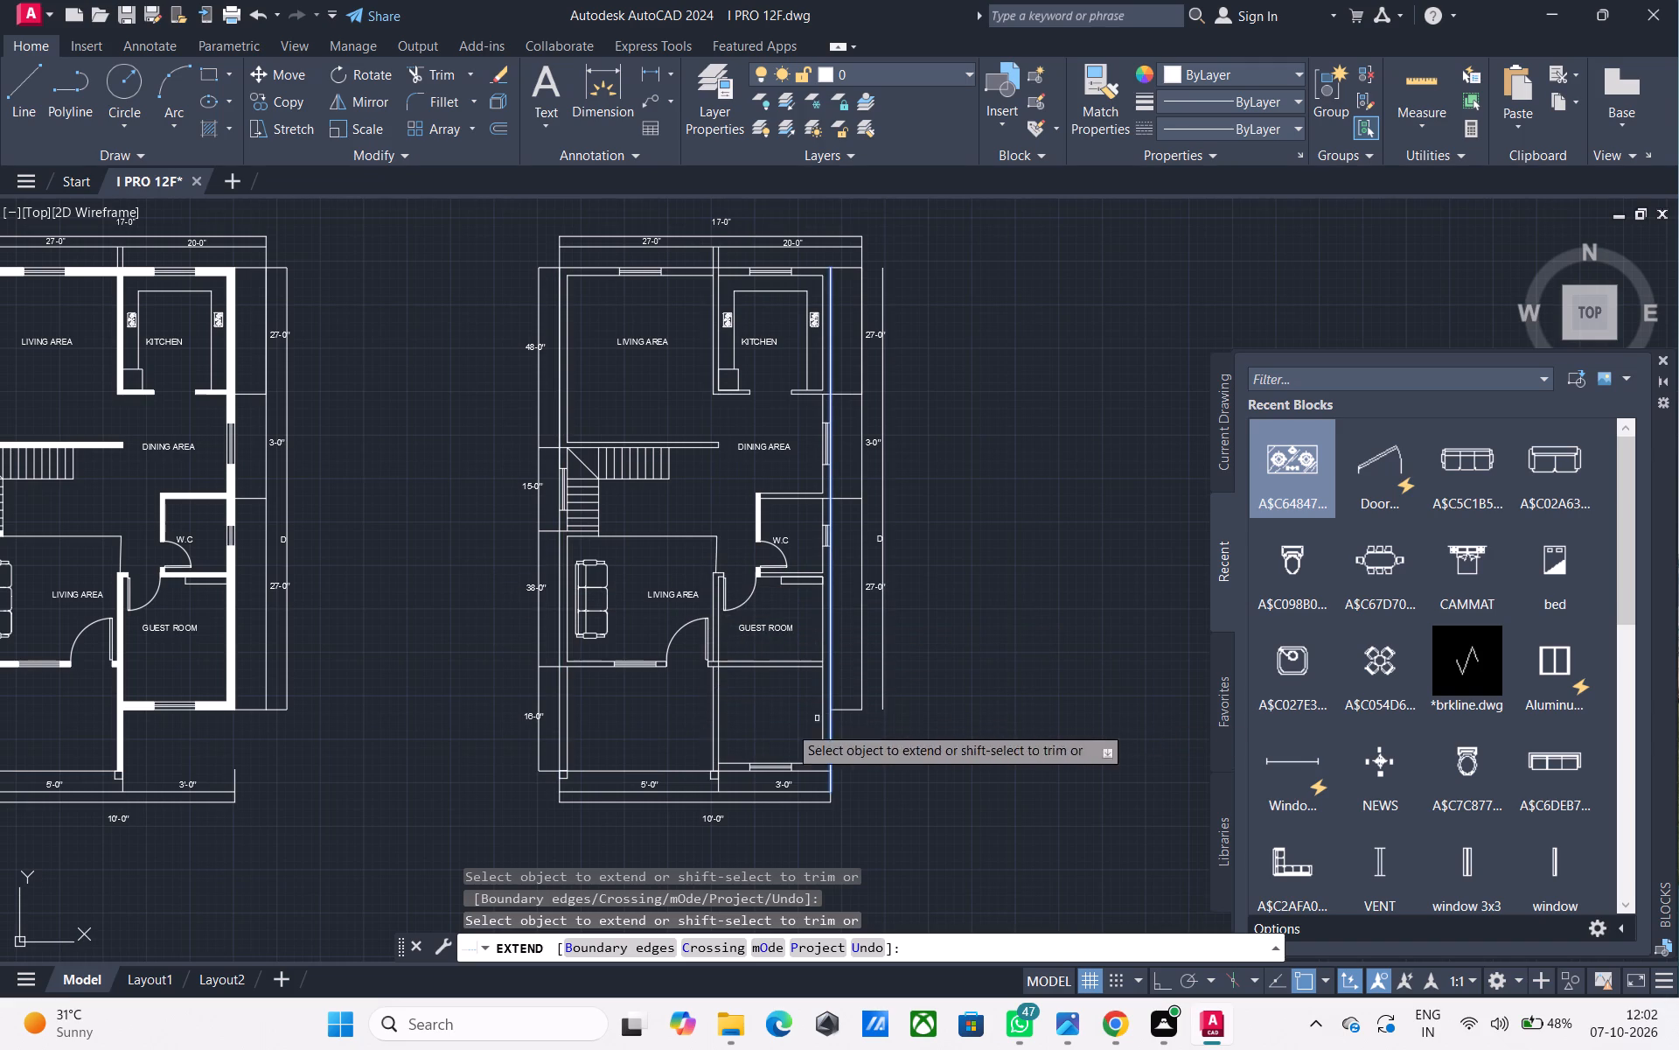
scroll(727, 711, down, 1)
middle_drag(727, 711, 812, 703)
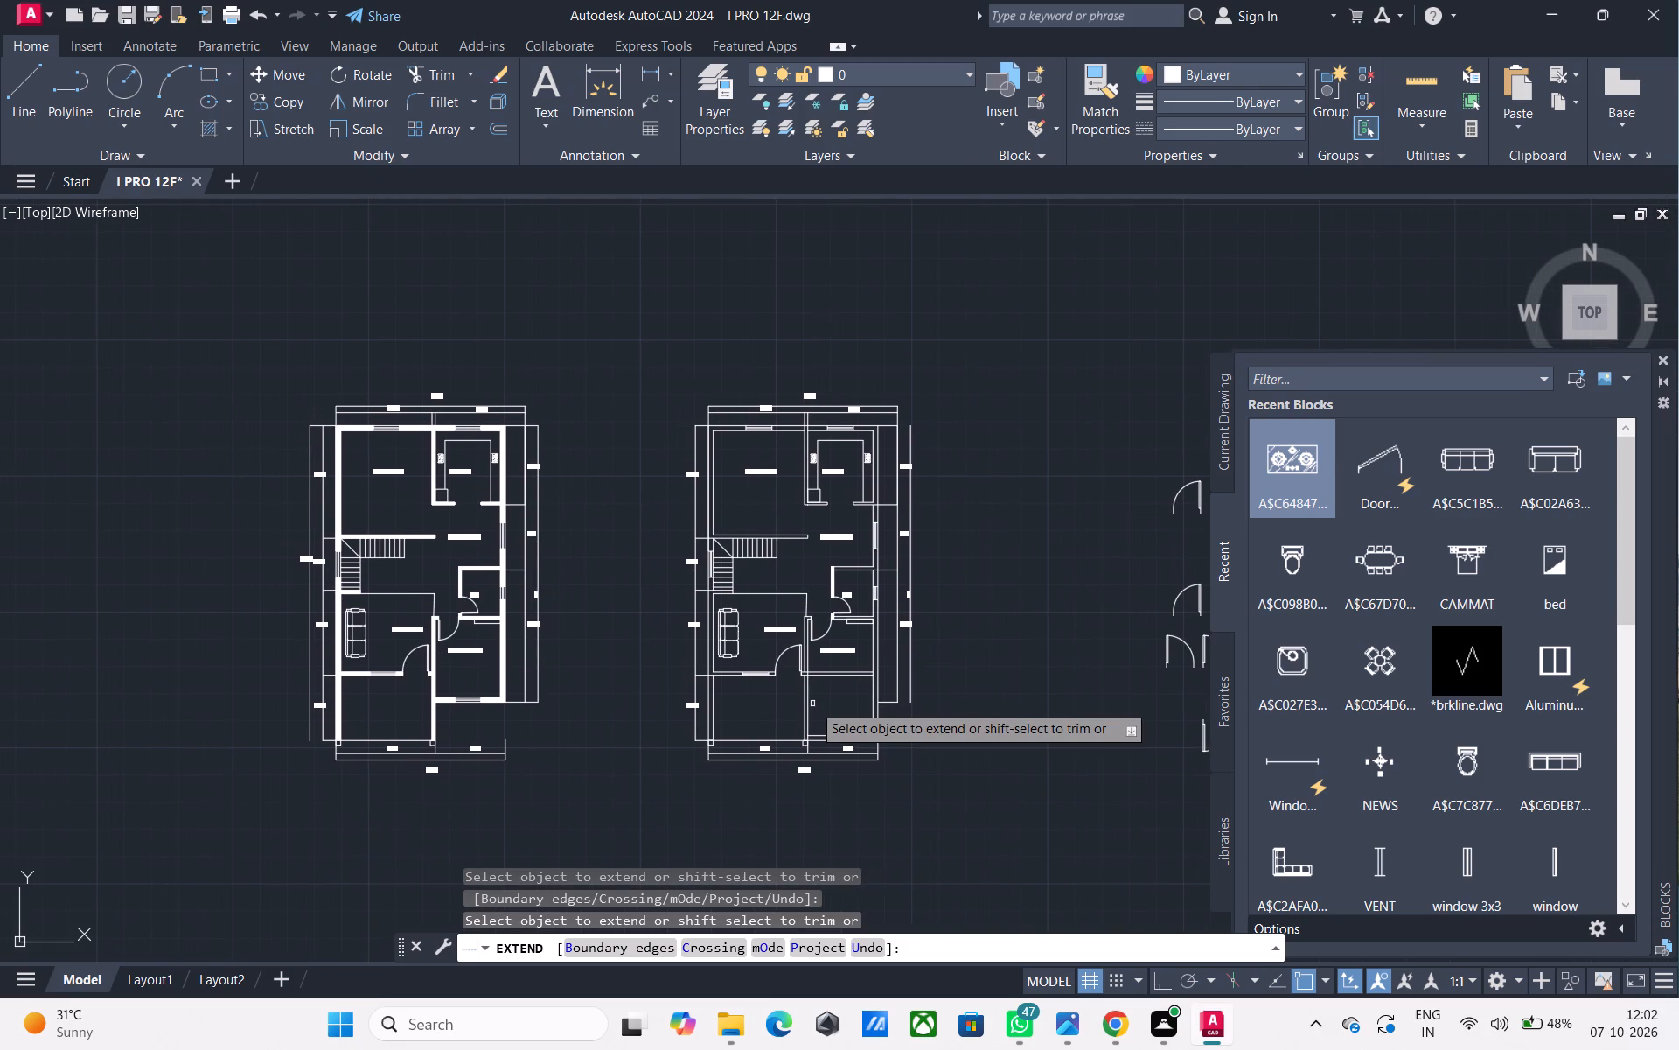
scroll(628, 665, down, 1)
middle_drag(687, 675, 634, 657)
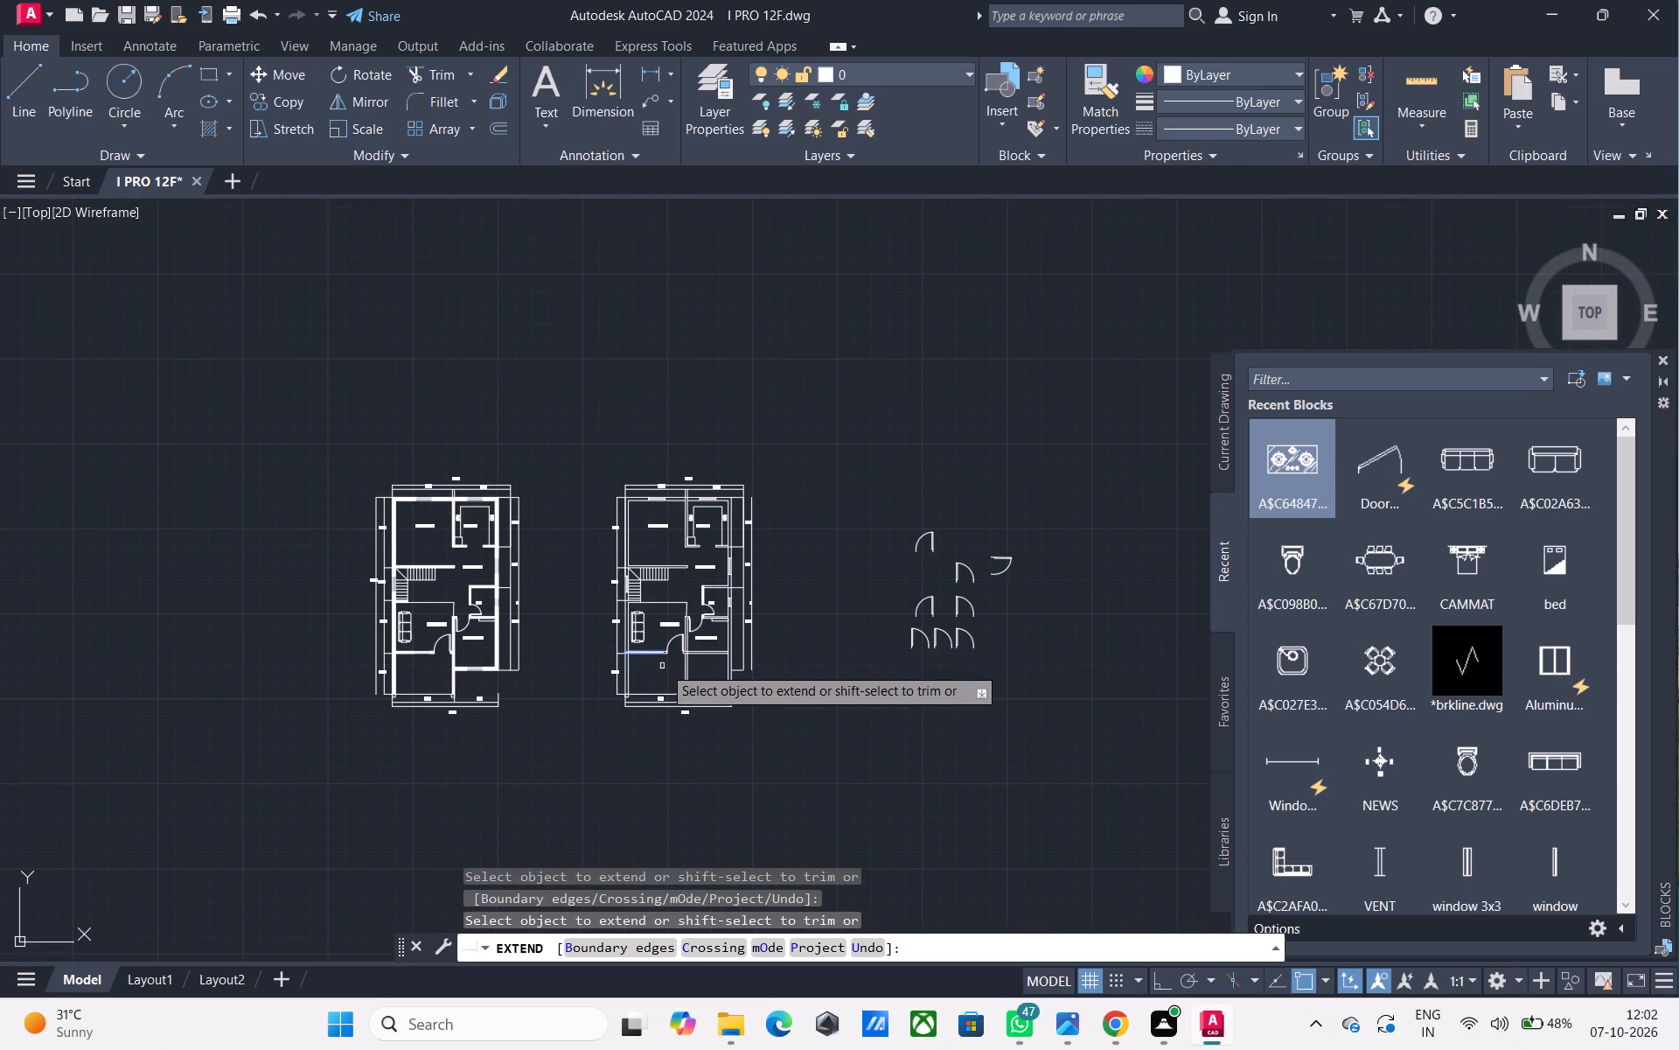
scroll(674, 672, up, 3)
scroll(744, 700, down, 1)
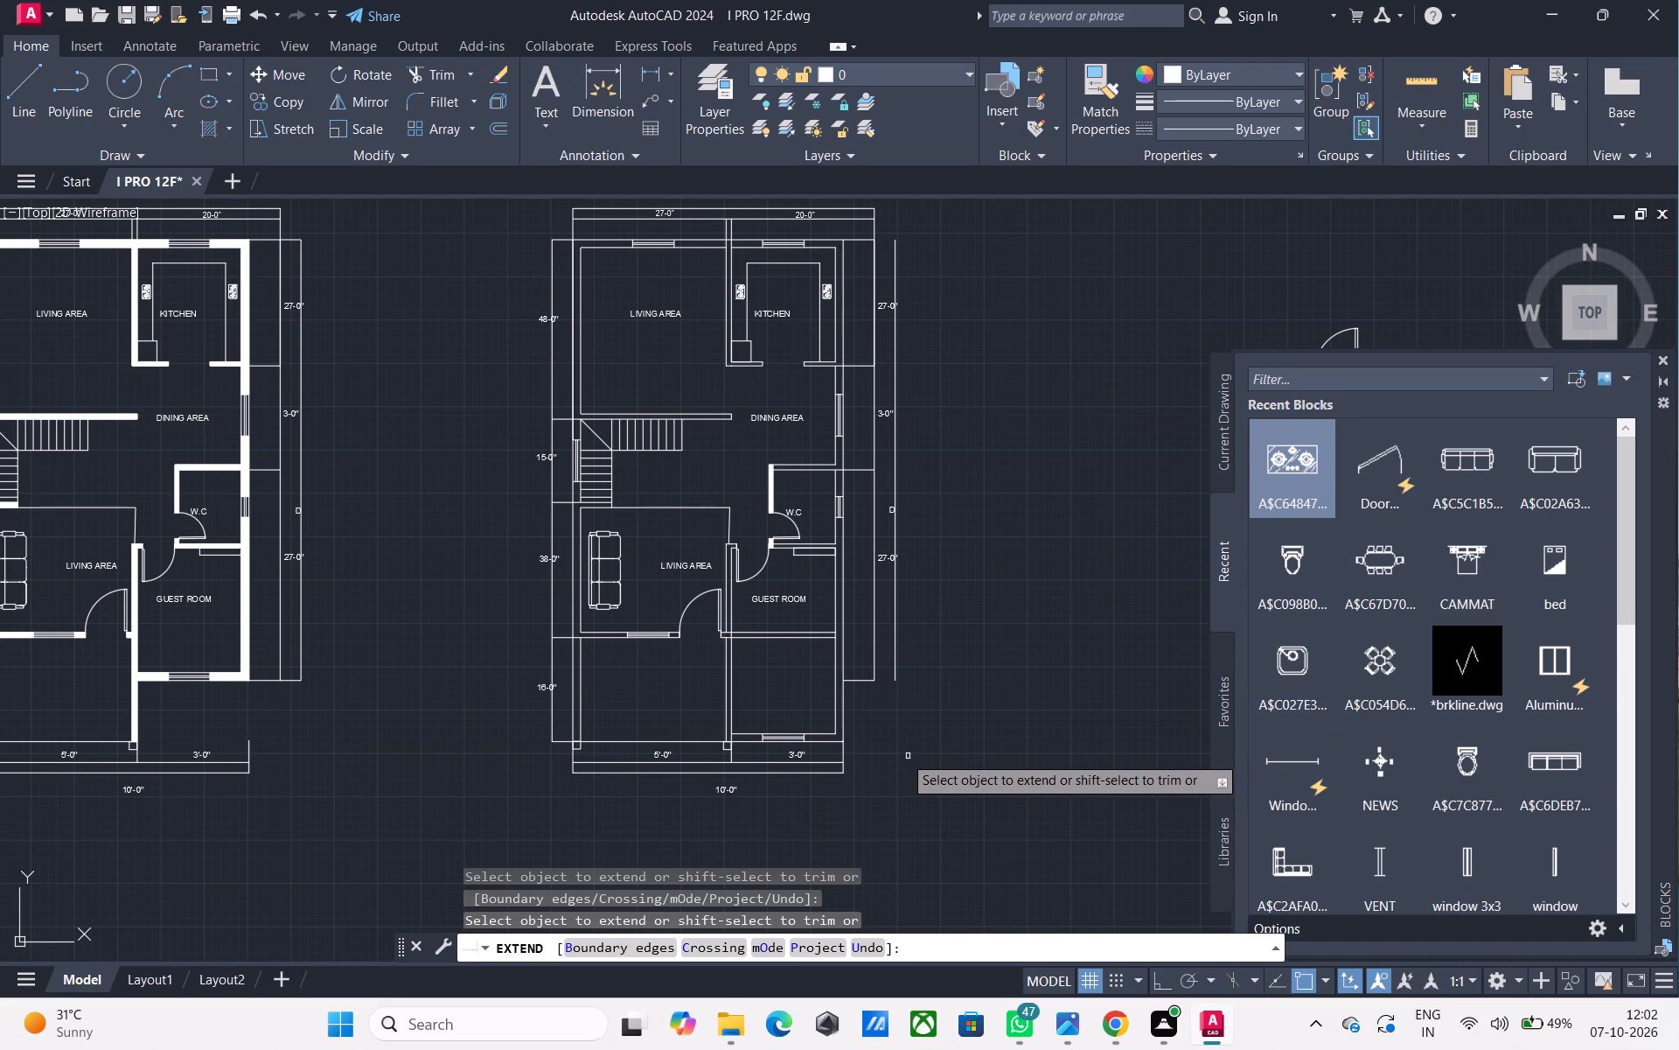
middle_drag(812, 730, 1118, 734)
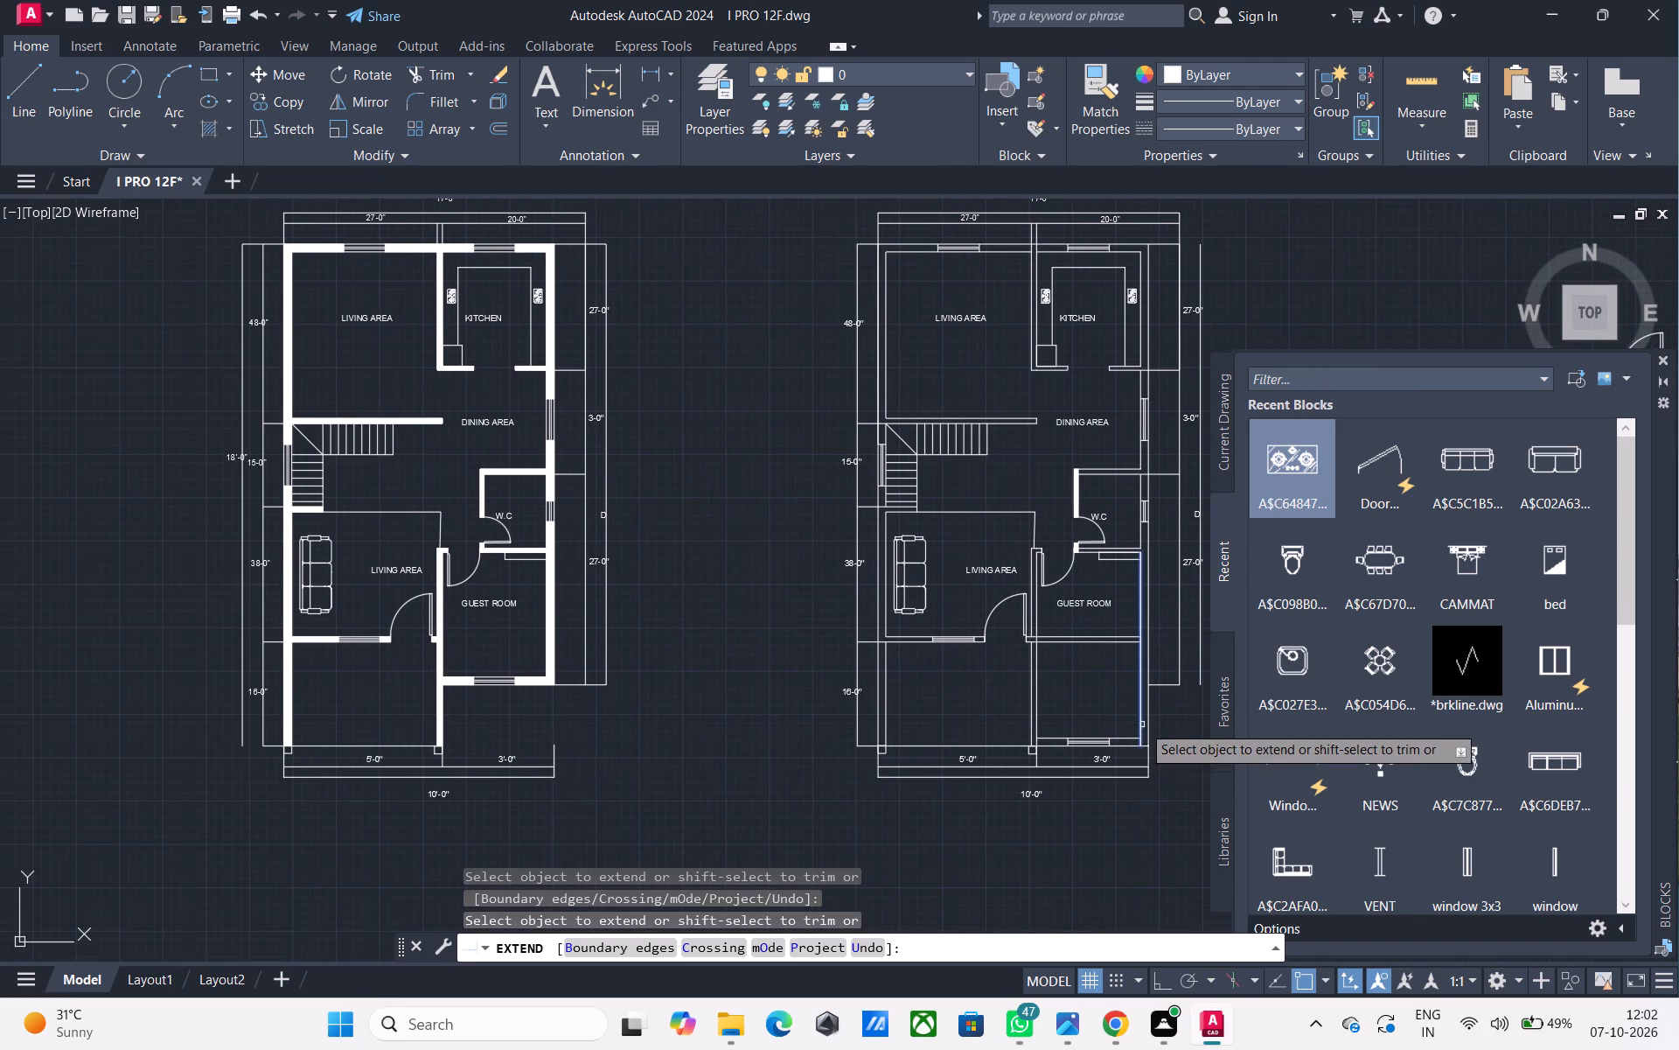
Undo the recent wall-line extensions and the lowering of the guest room's bottom wall in the copied plan.
key(ctrl+z)
key(ctrl+z)
ctrl+scroll(1102, 729, down, 3)
key(ctrl+z)
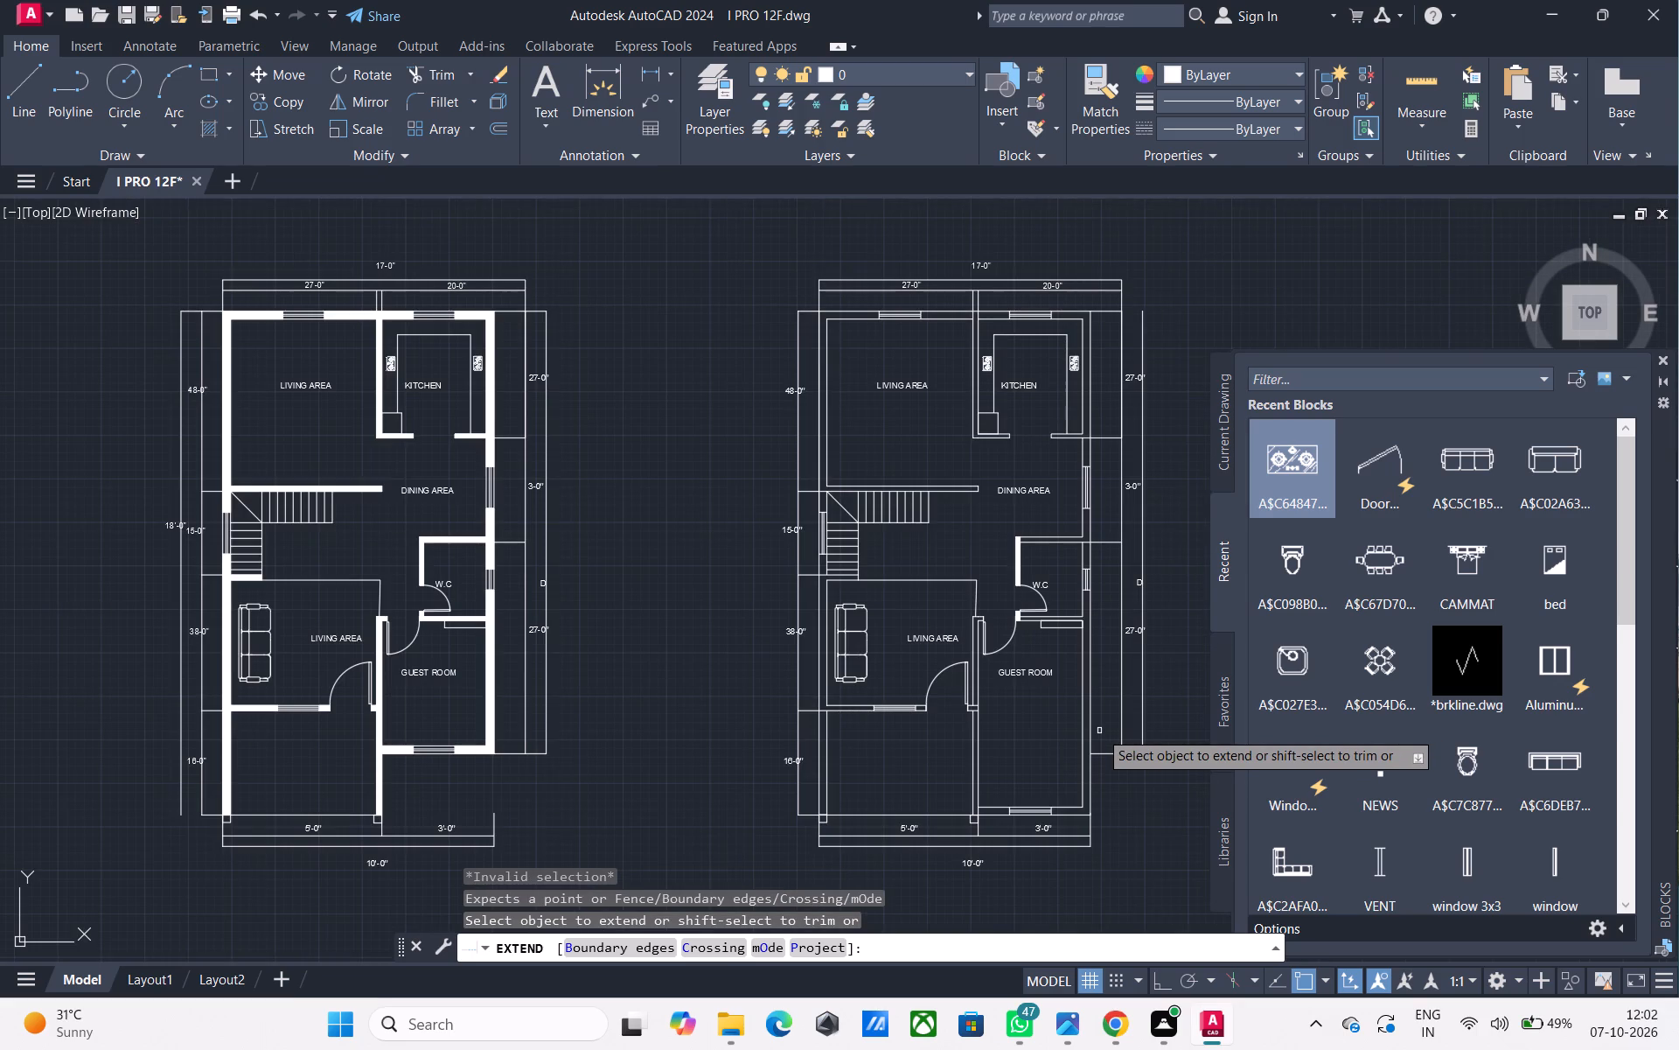
key(ctrl+z)
key(ctrl+z)
key(ctrl+z)
middle_drag(1048, 734, 978, 693)
key(Escape)
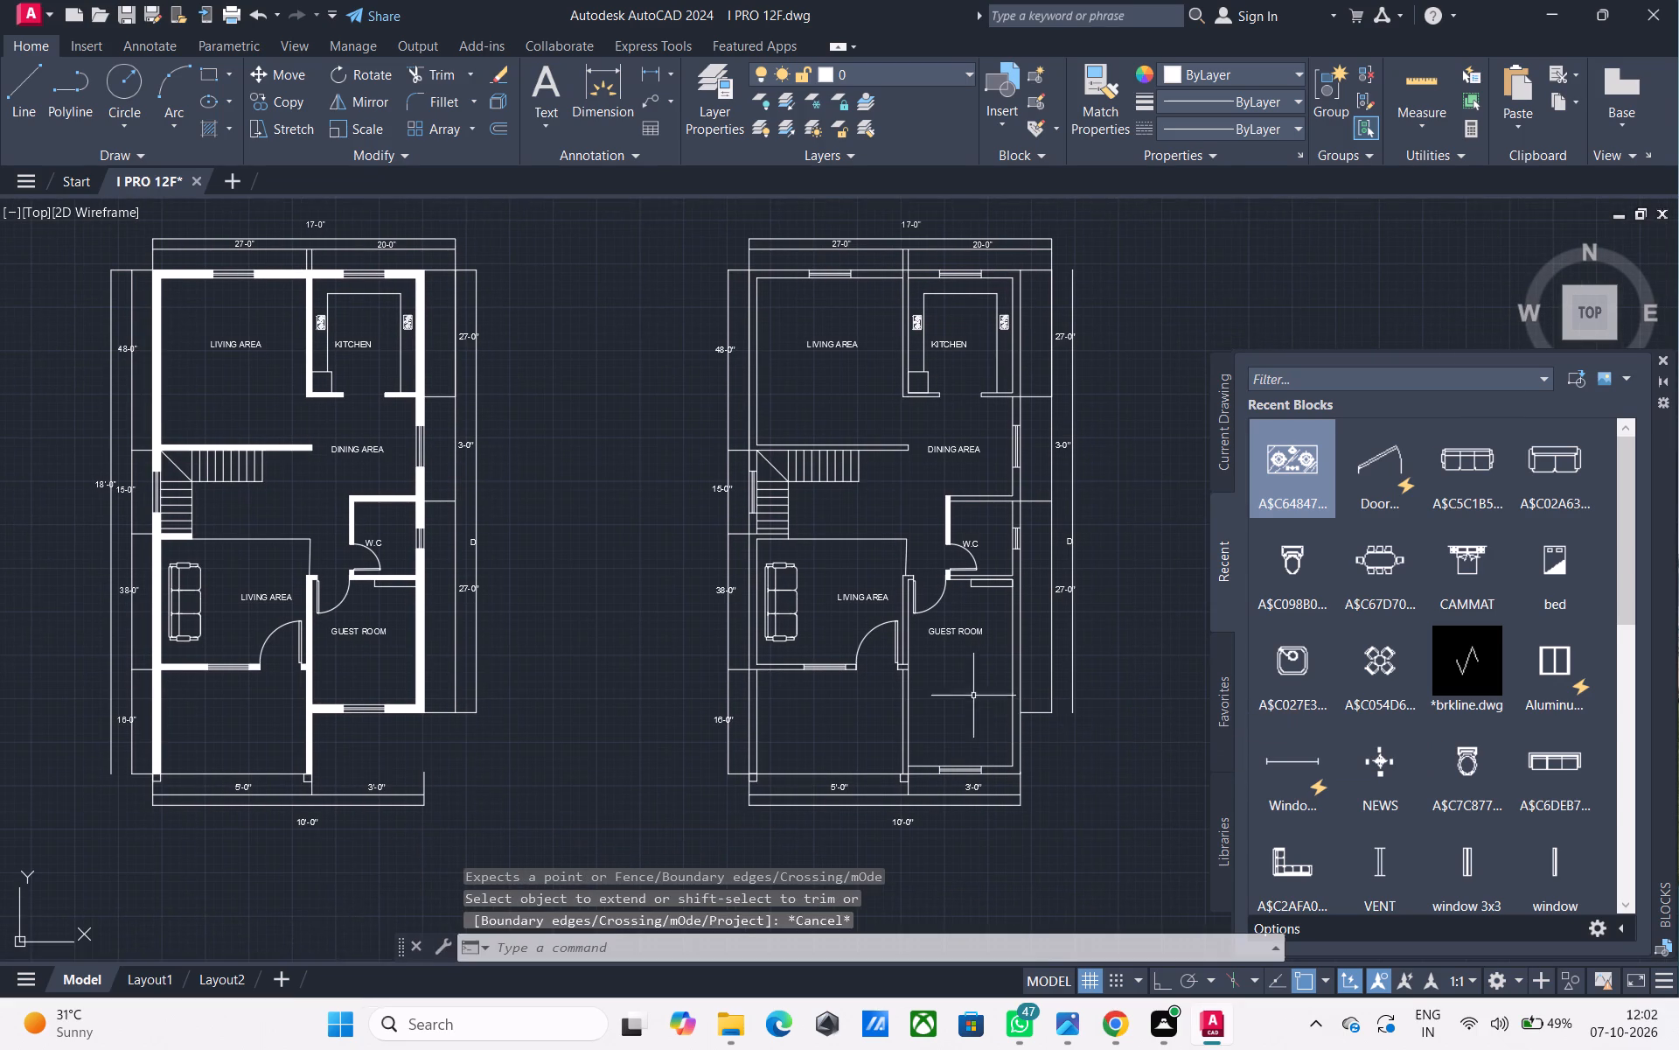
key(ctrl+z)
key(ctrl+z)
key(ctrl+z)
key(ctrl+z)
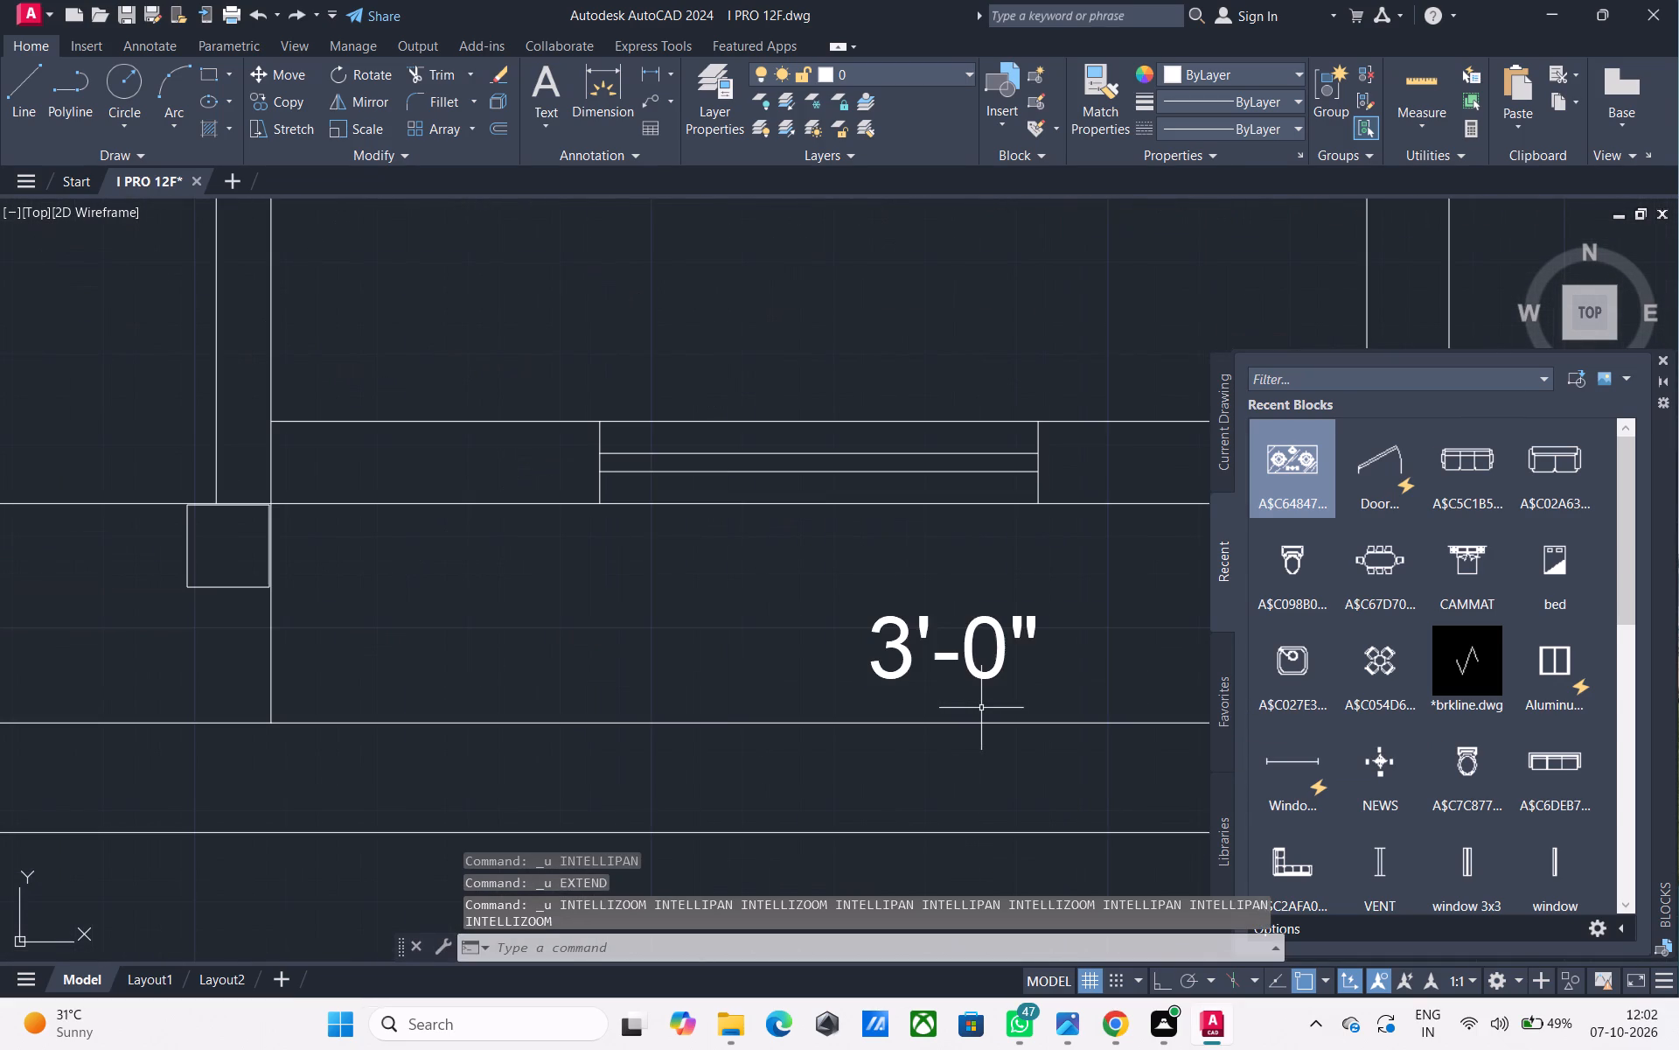
key(ctrl+z)
key(ctrl+z)
key(ctrl+z)
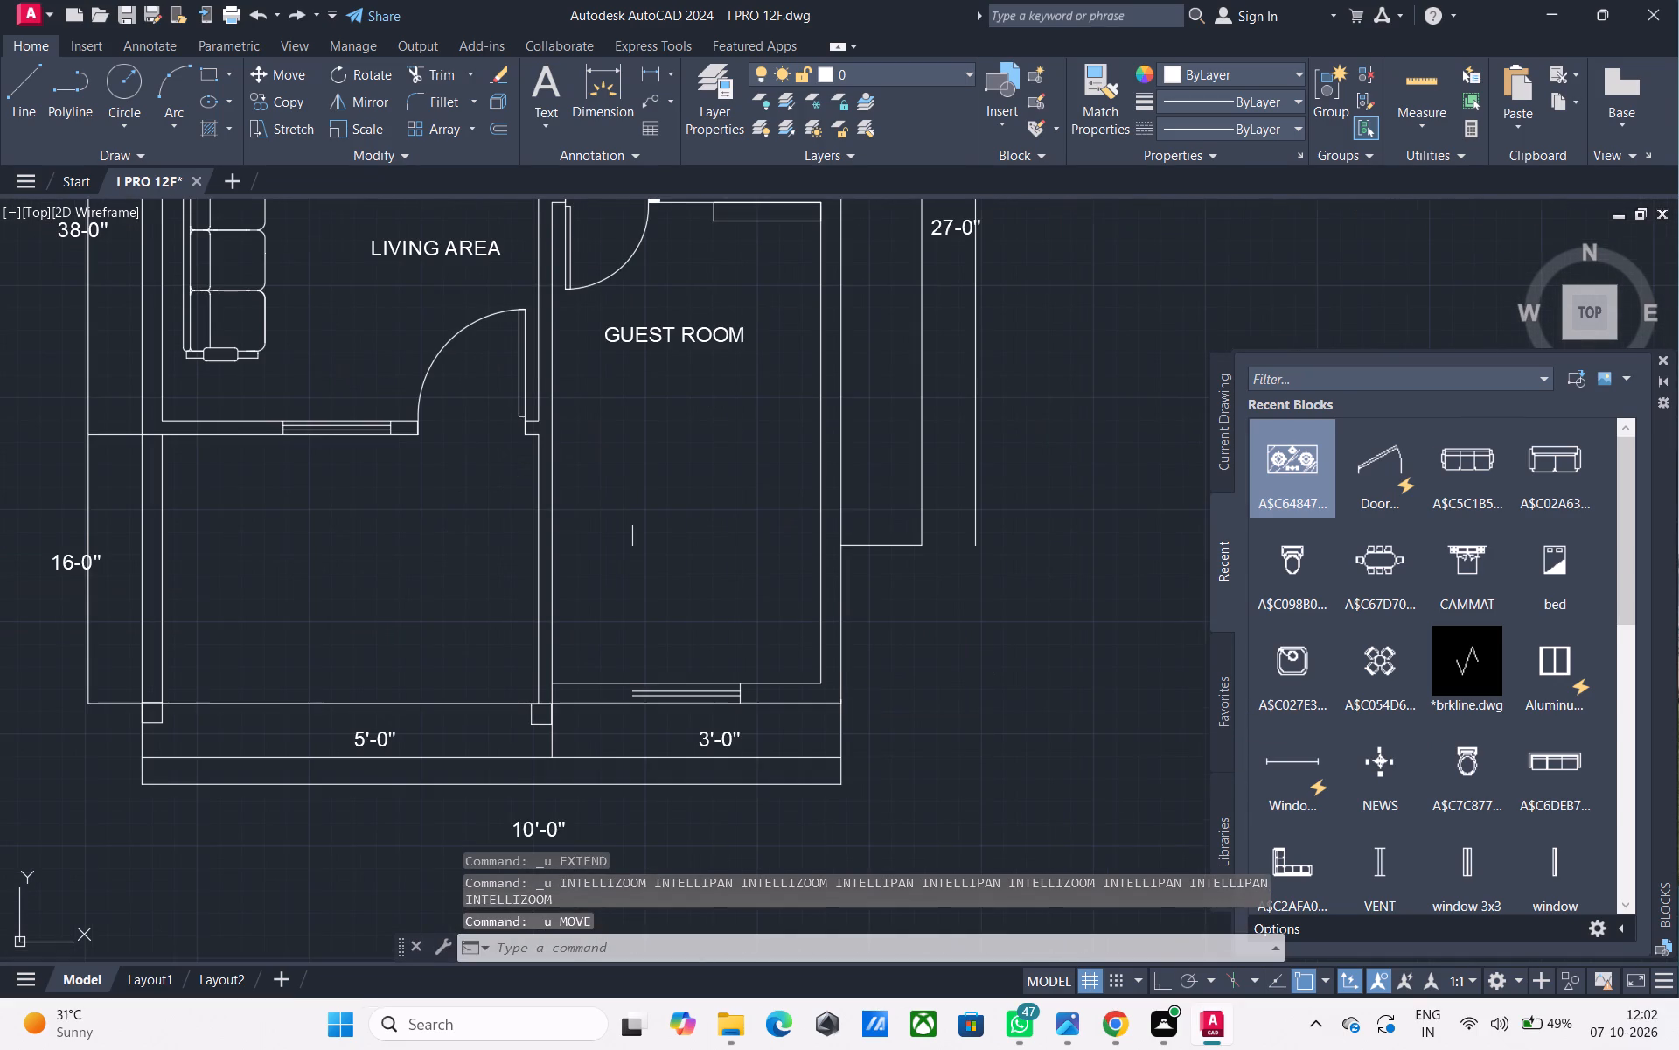
key(ctrl+z)
key(ctrl+z)
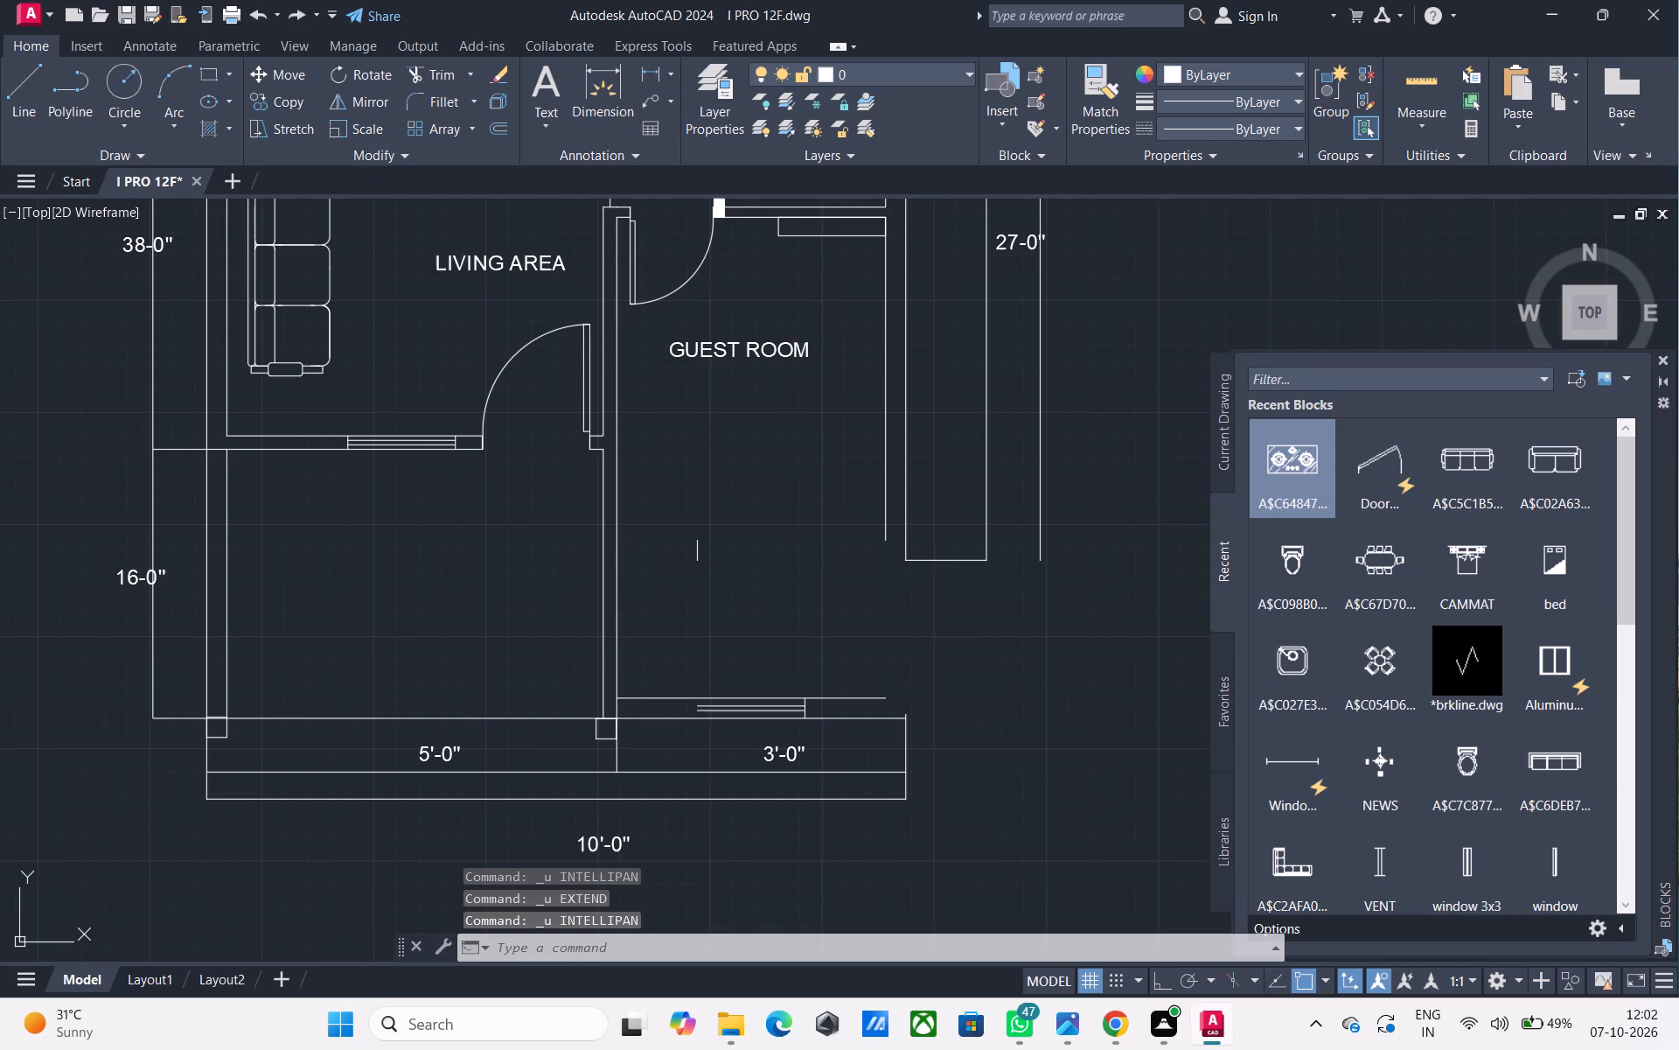
Move the copied plan's lower living-area wall lines, with their window and door, down towards the level of the guest room's bottom wall.
middle_drag(716, 605, 776, 597)
scroll(776, 599, down, 2)
middle_drag(780, 608, 825, 699)
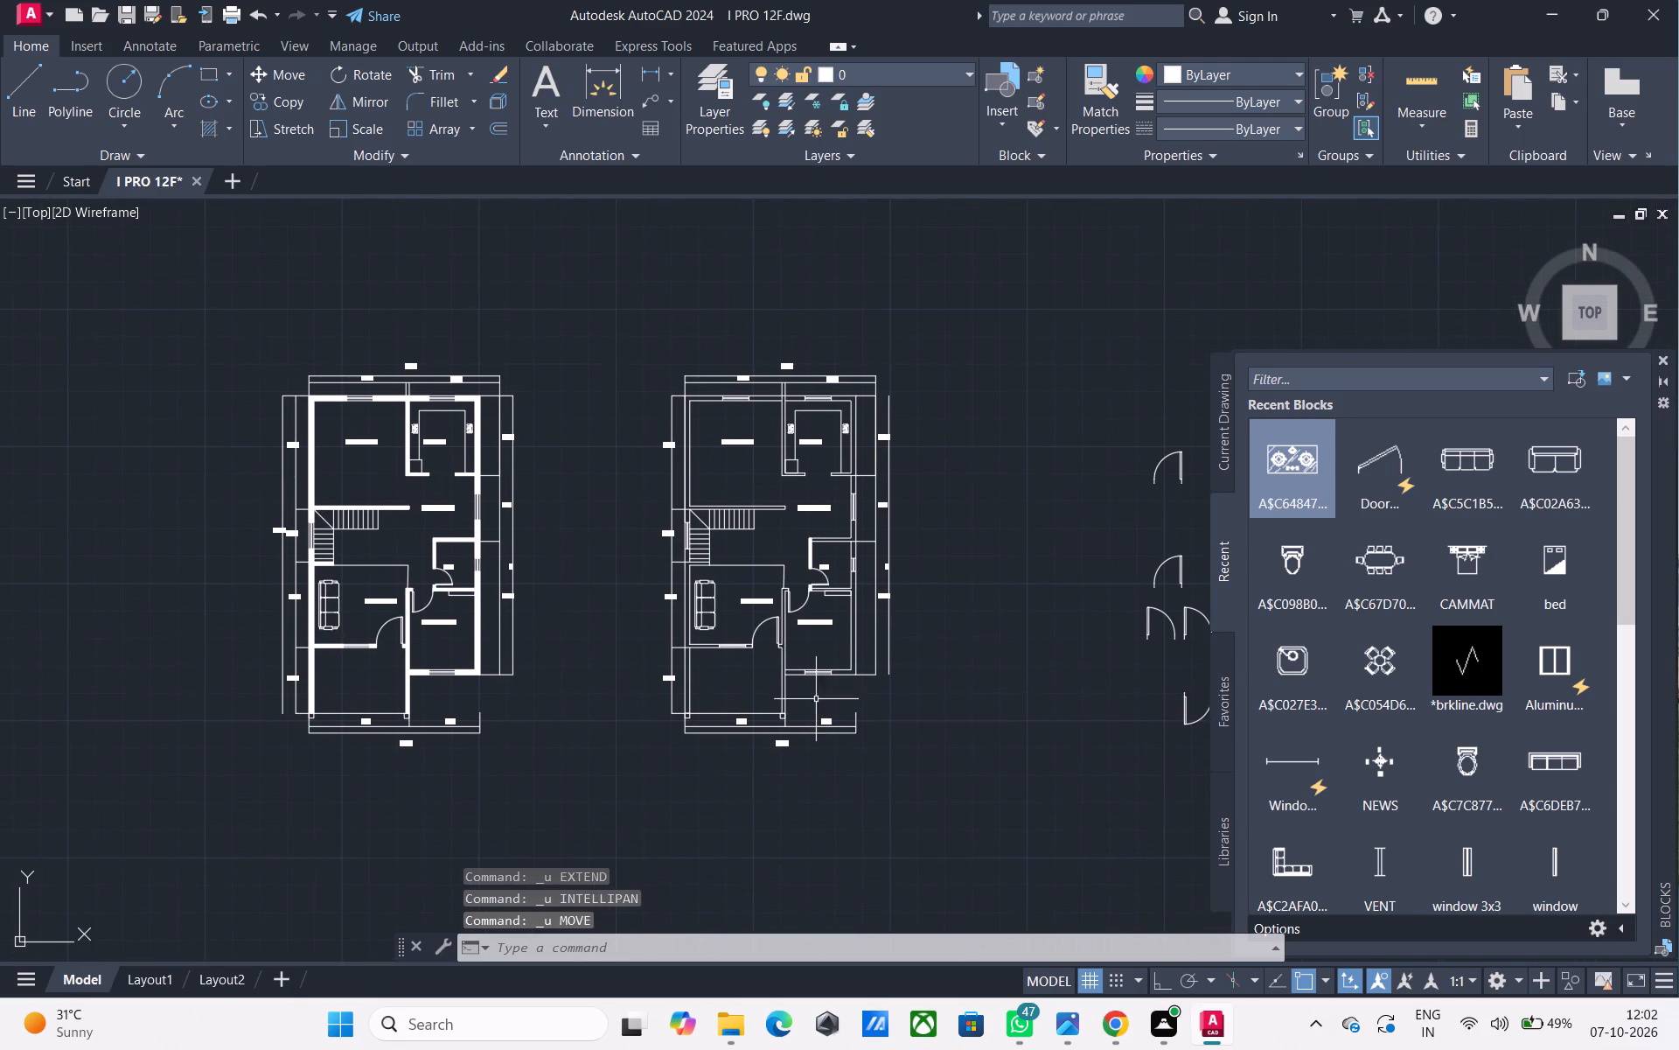
middle_drag(489, 667, 508, 671)
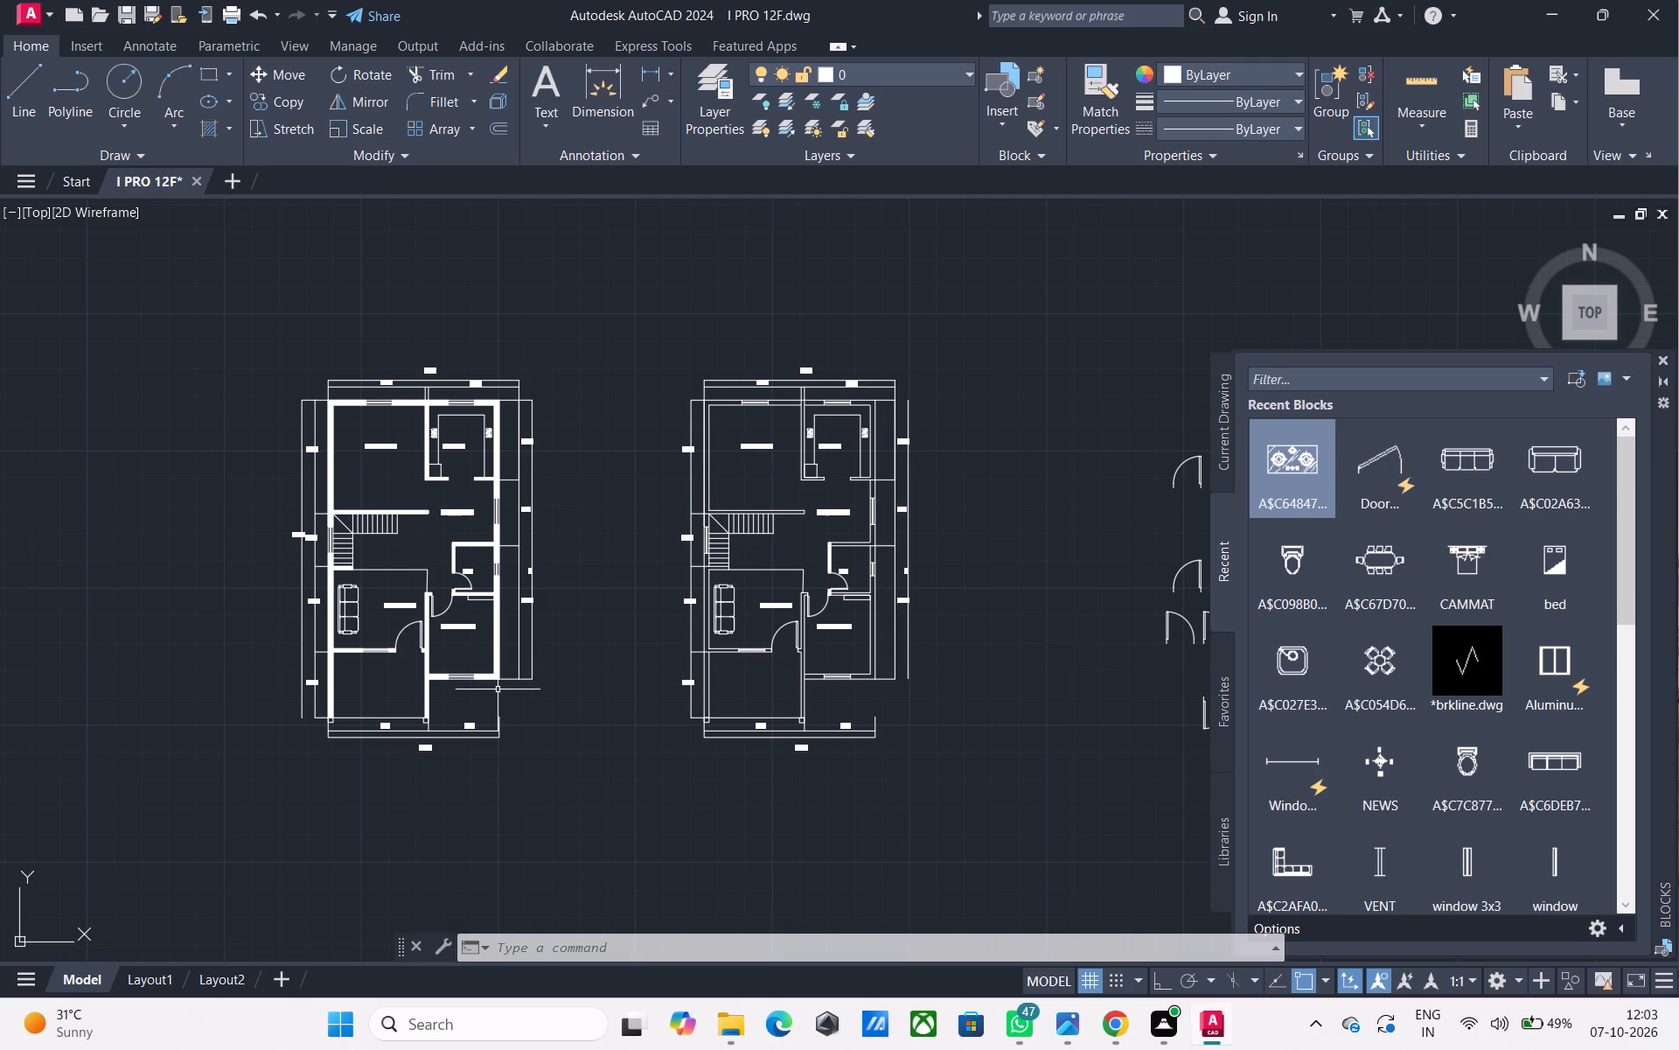
middle_drag(498, 689, 420, 735)
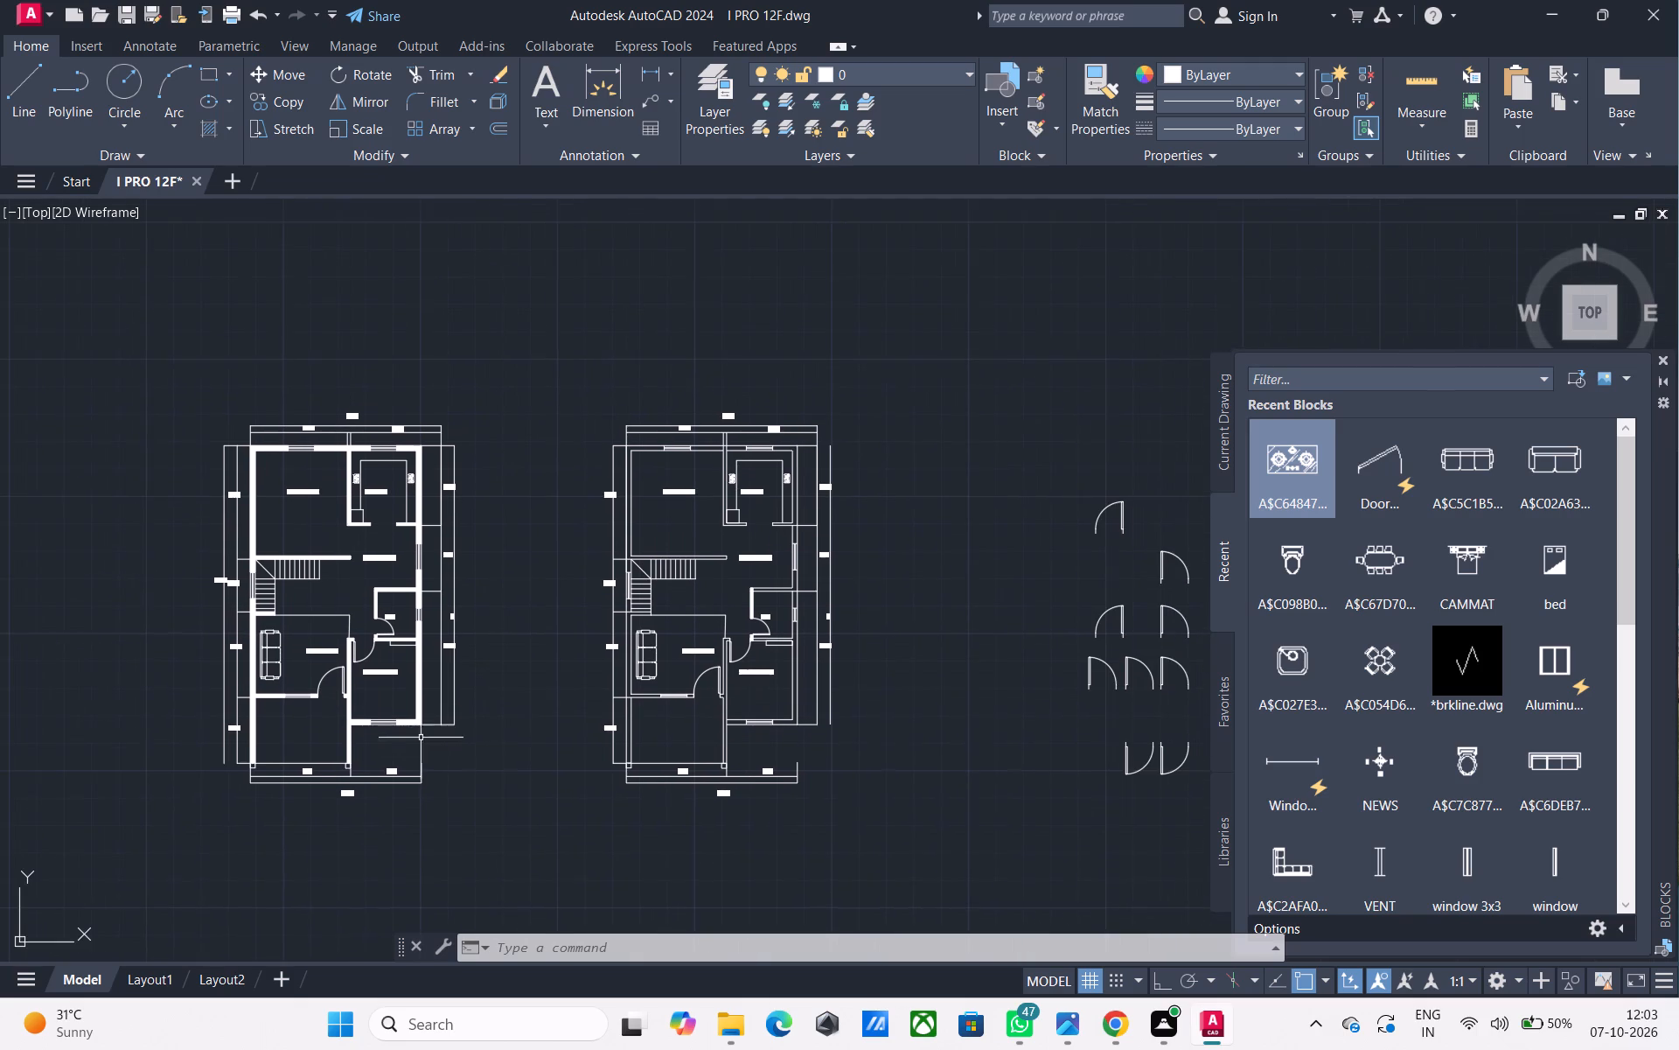
middle_drag(717, 780, 666, 739)
scroll(694, 717, up, 1)
middle_drag(687, 715, 812, 752)
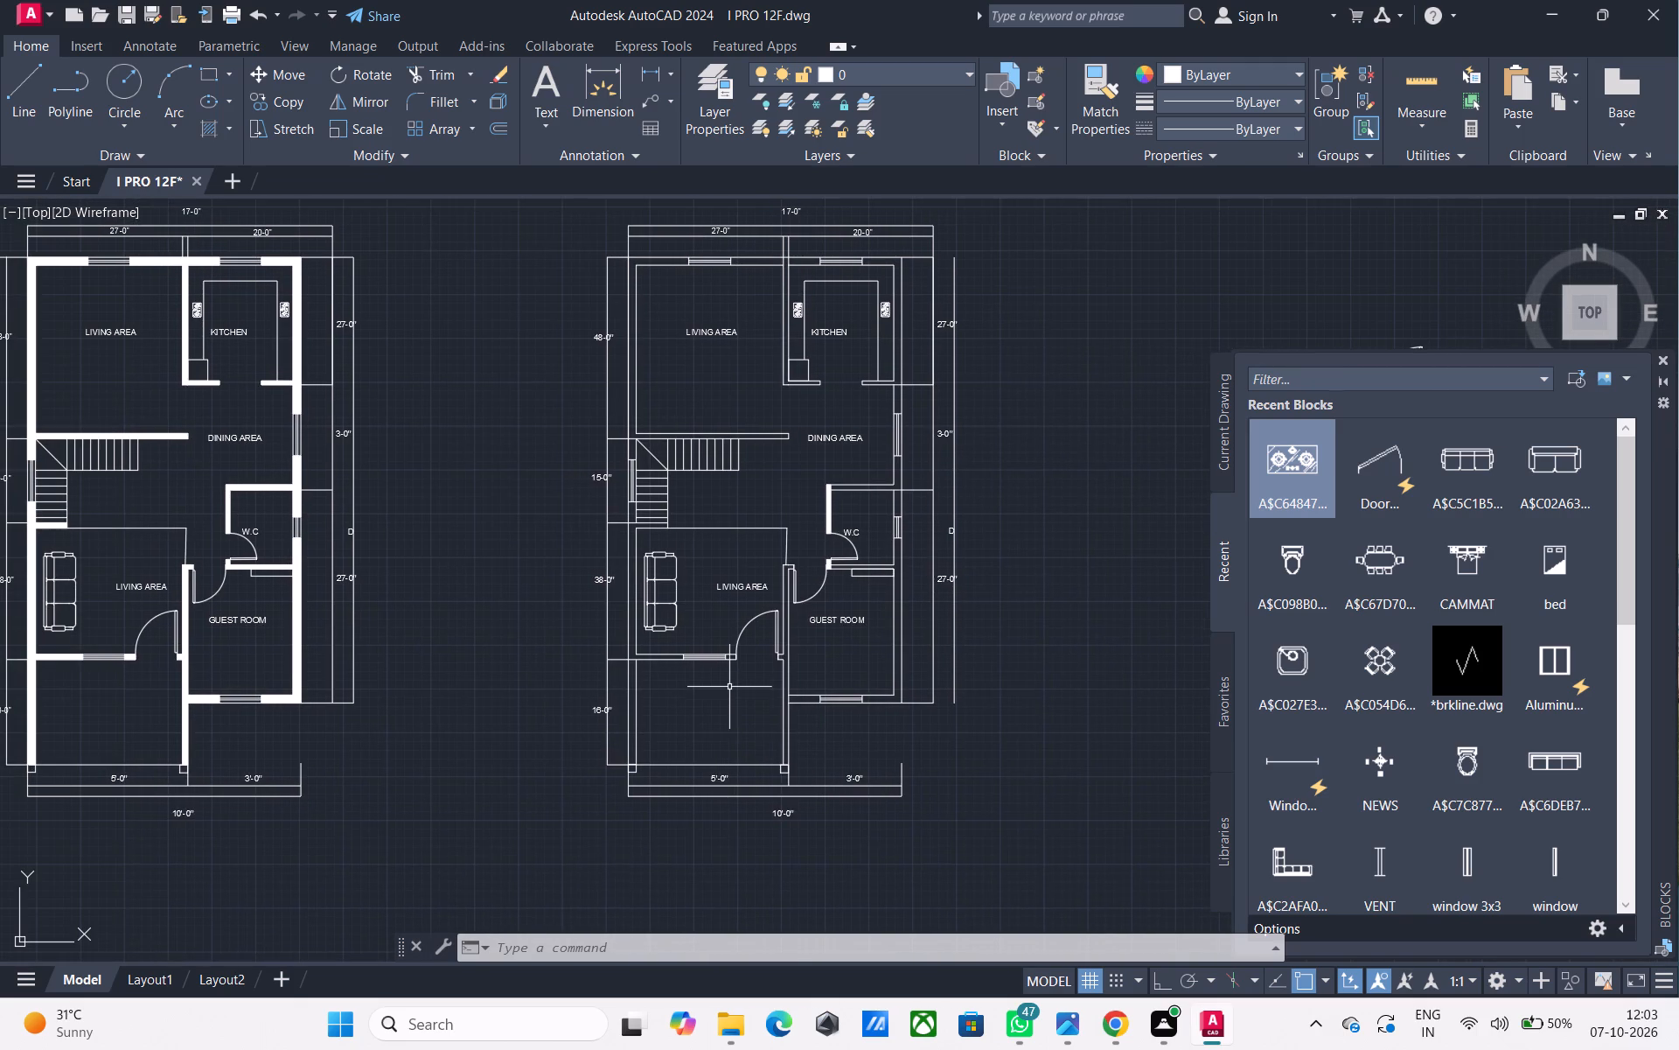
middle_click(729, 685)
scroll(729, 683, up, 2)
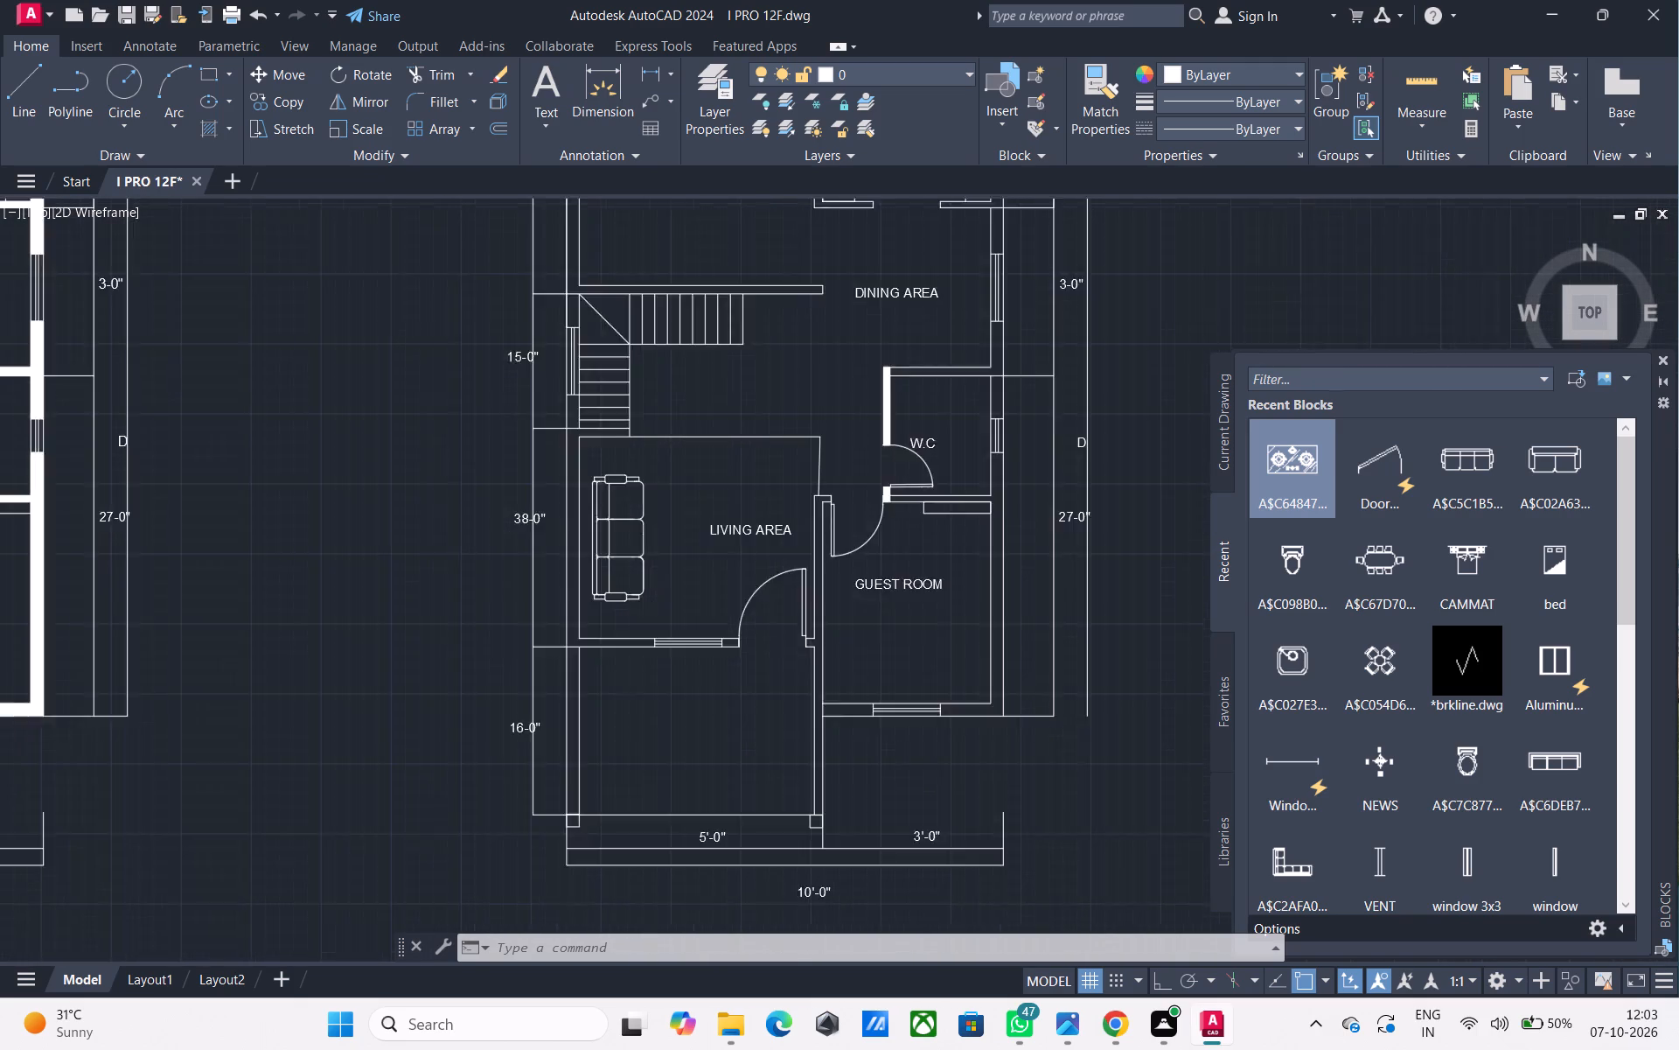
click(735, 682)
click(672, 578)
scroll(860, 646, up, 2)
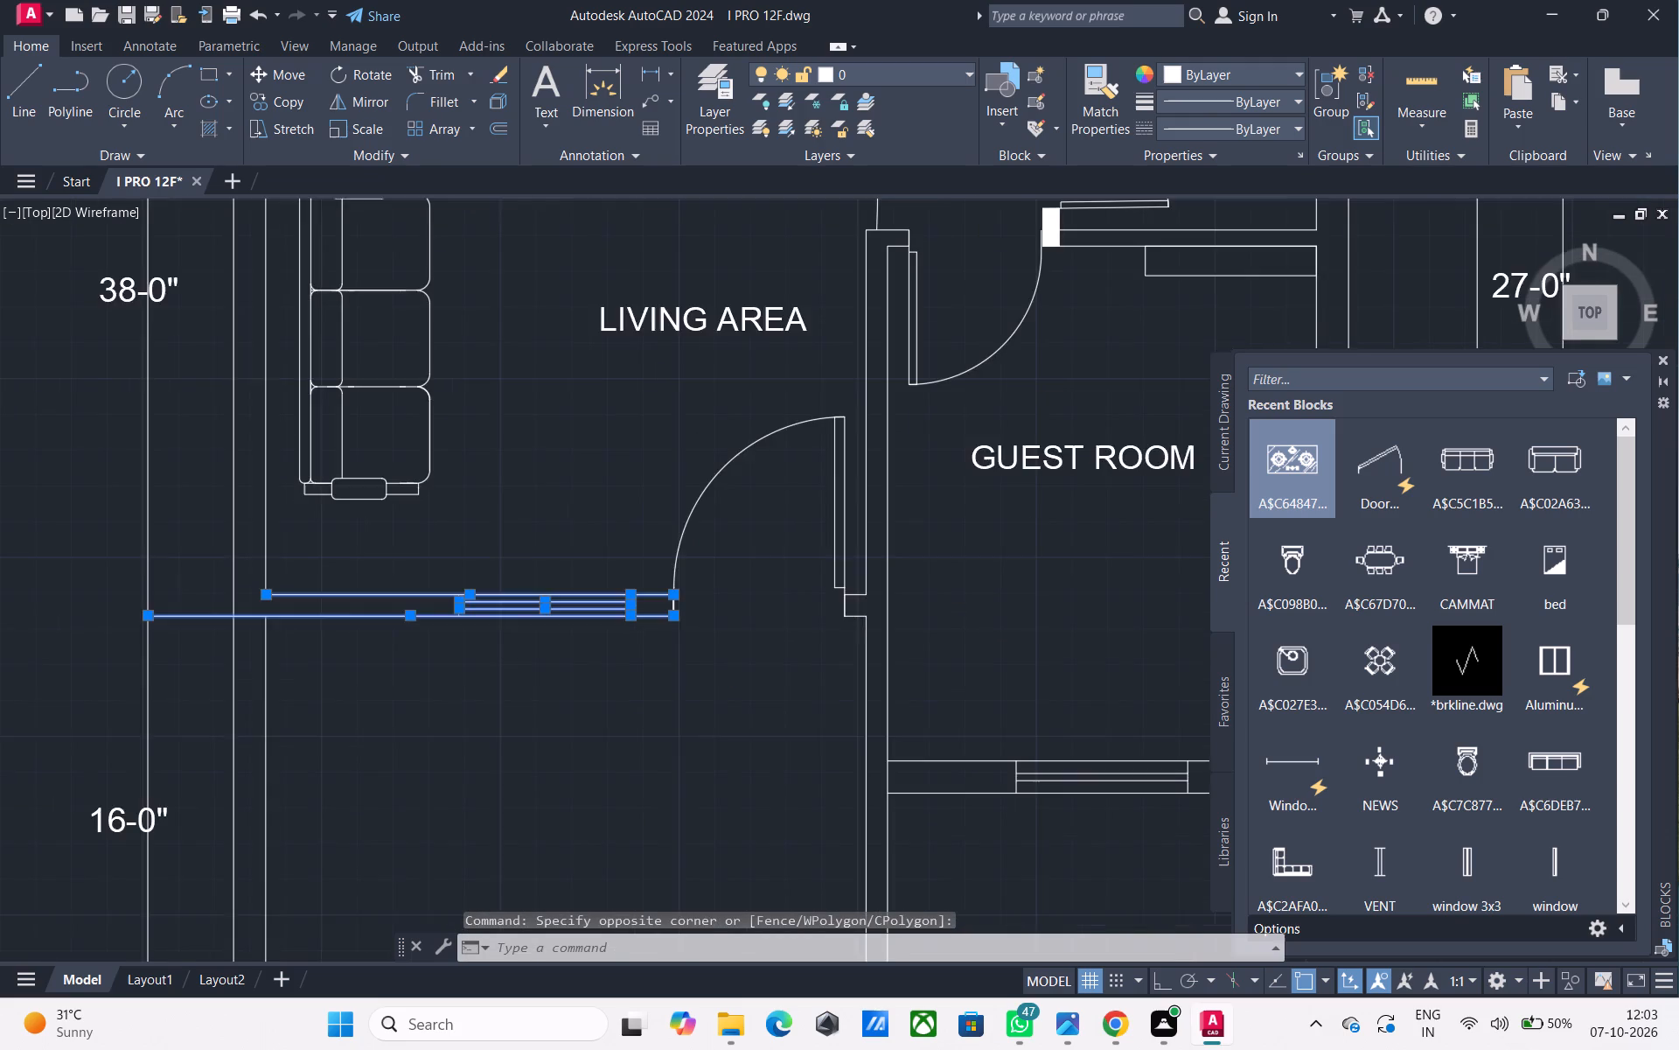
click(861, 640)
click(825, 561)
scroll(684, 609, down, 2)
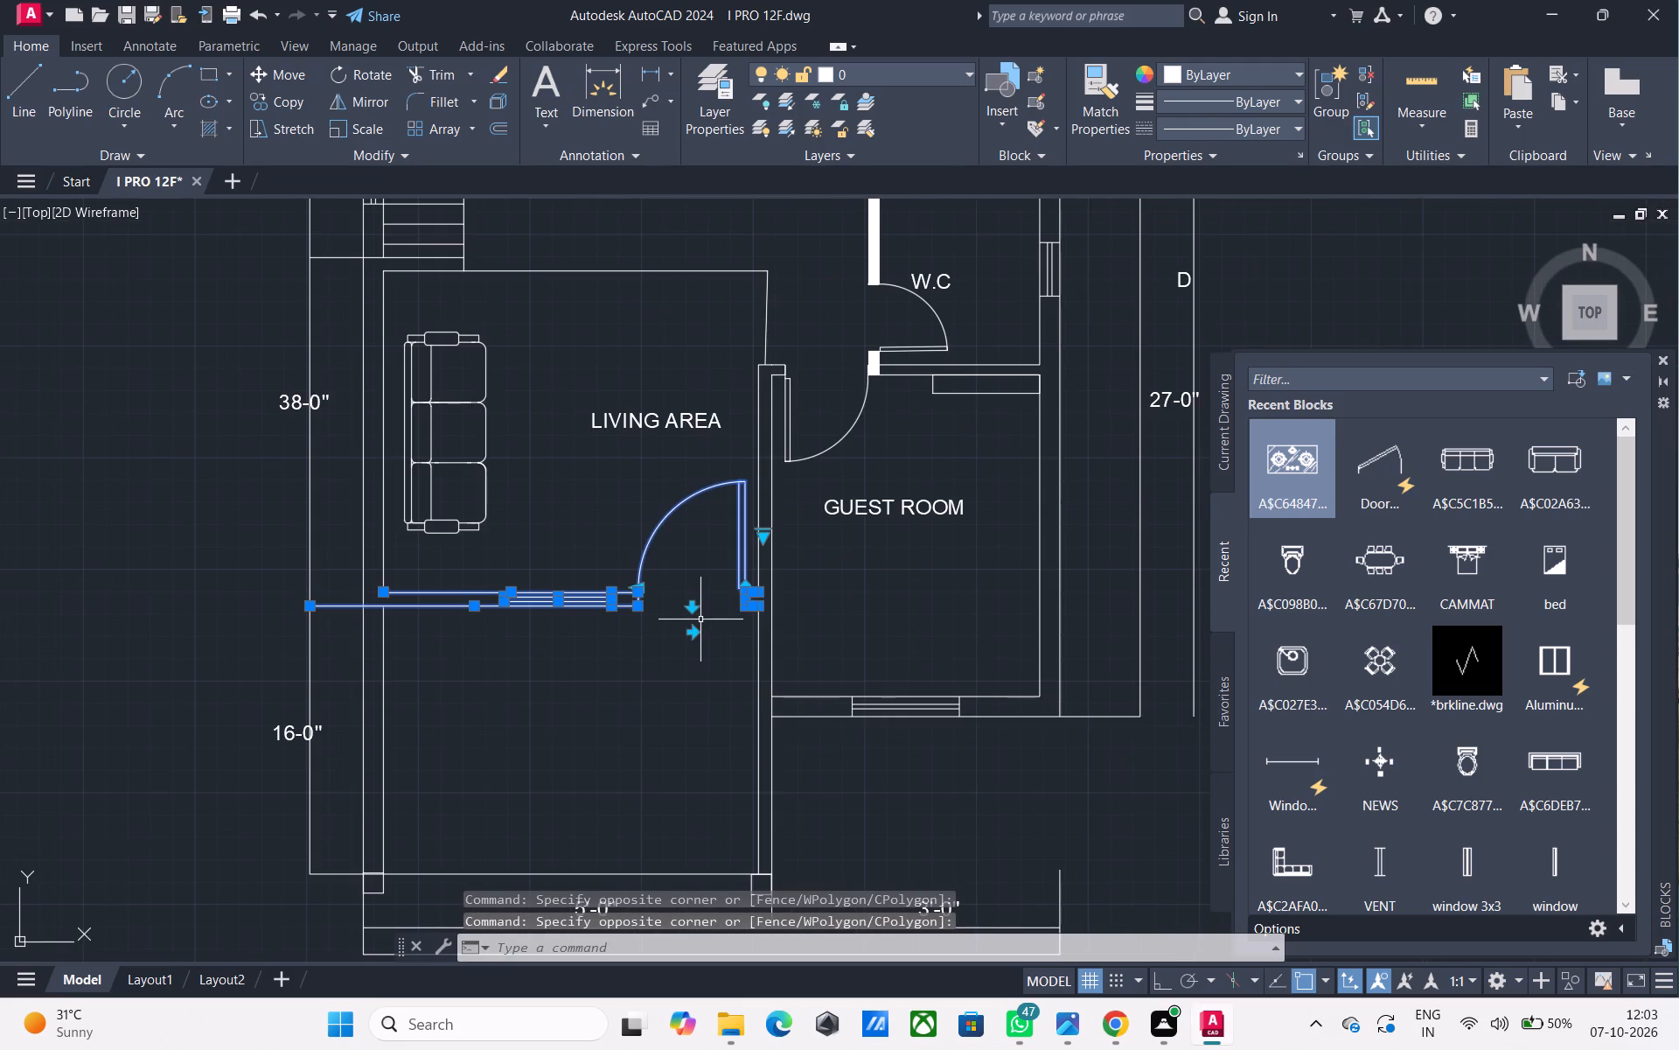
text(M)
key(space)
scroll(757, 622, up, 1)
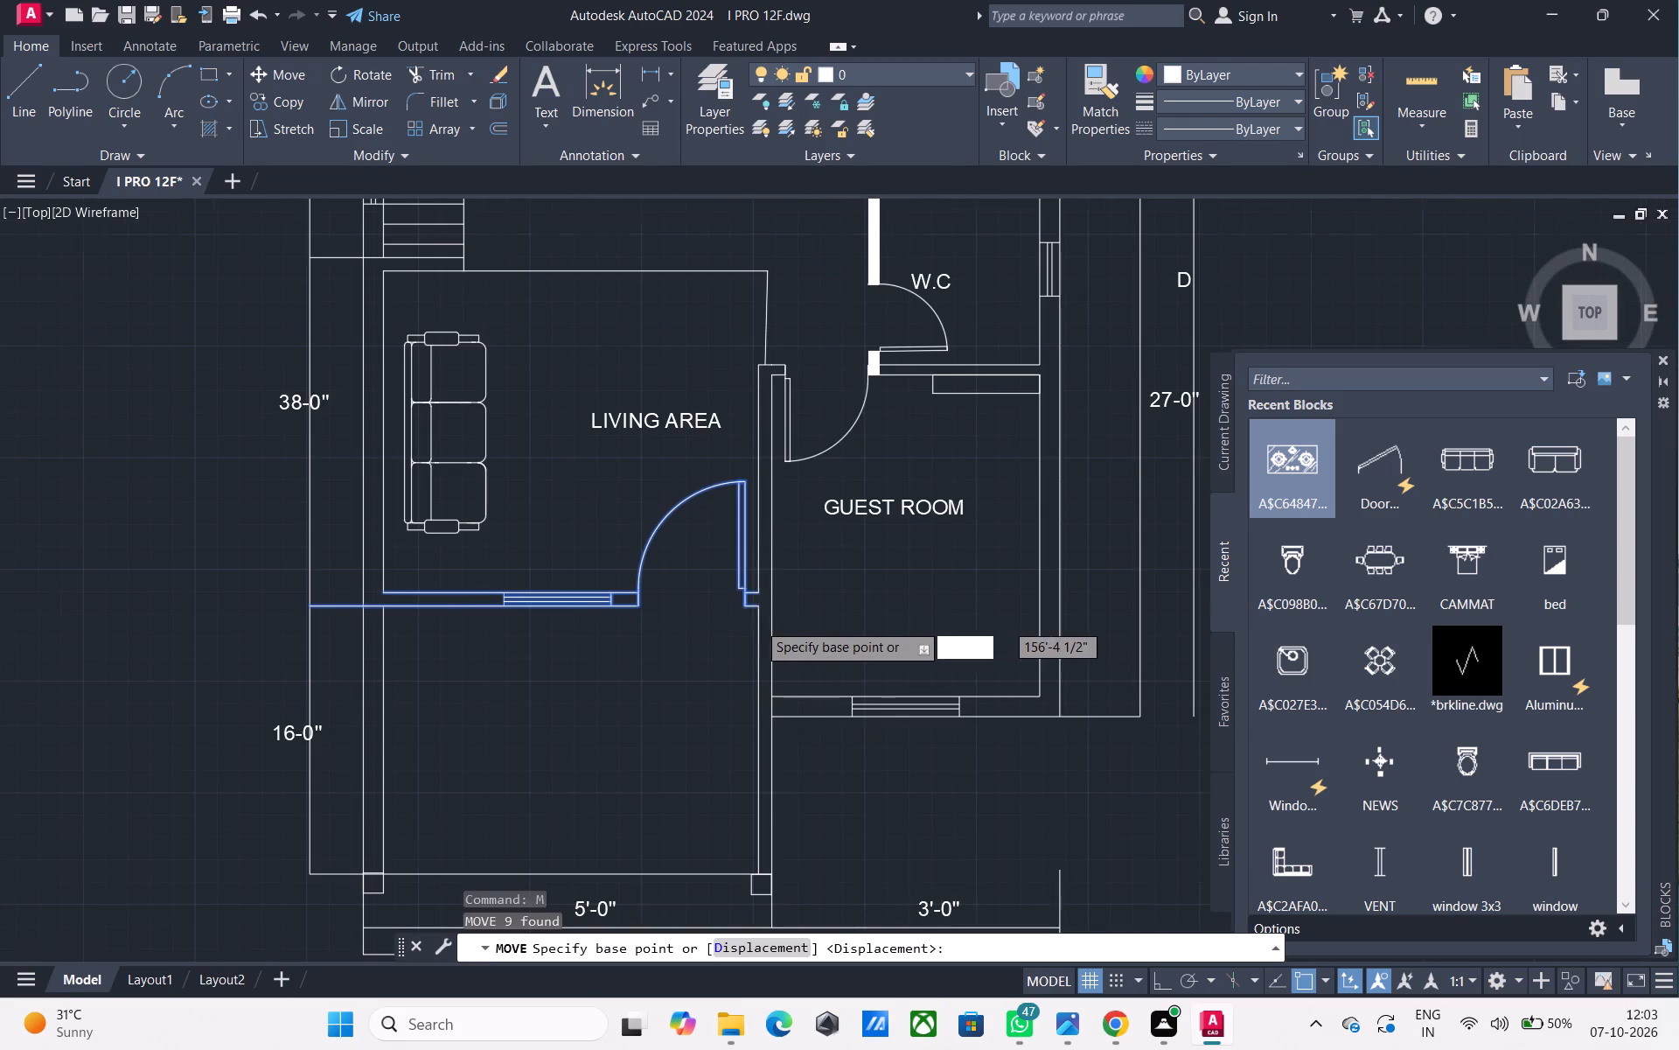
scroll(757, 622, up, 1)
click(756, 587)
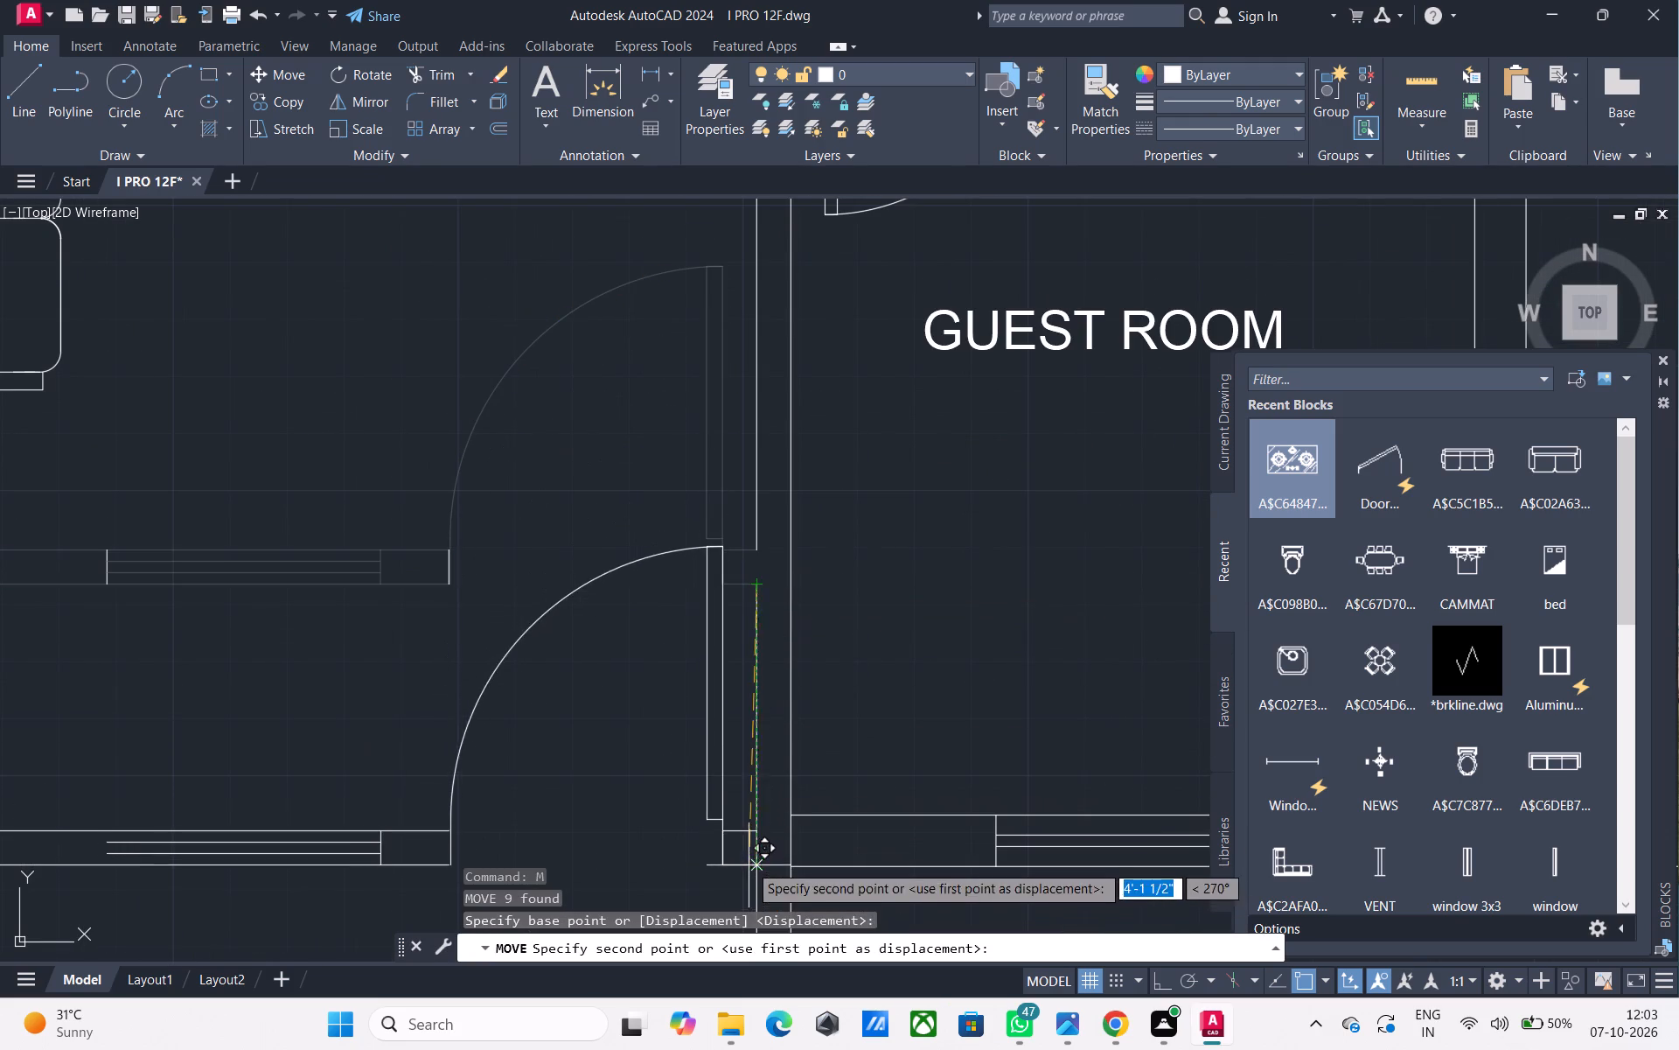
click(714, 842)
scroll(678, 850, down, 3)
middle_drag(690, 850, 715, 732)
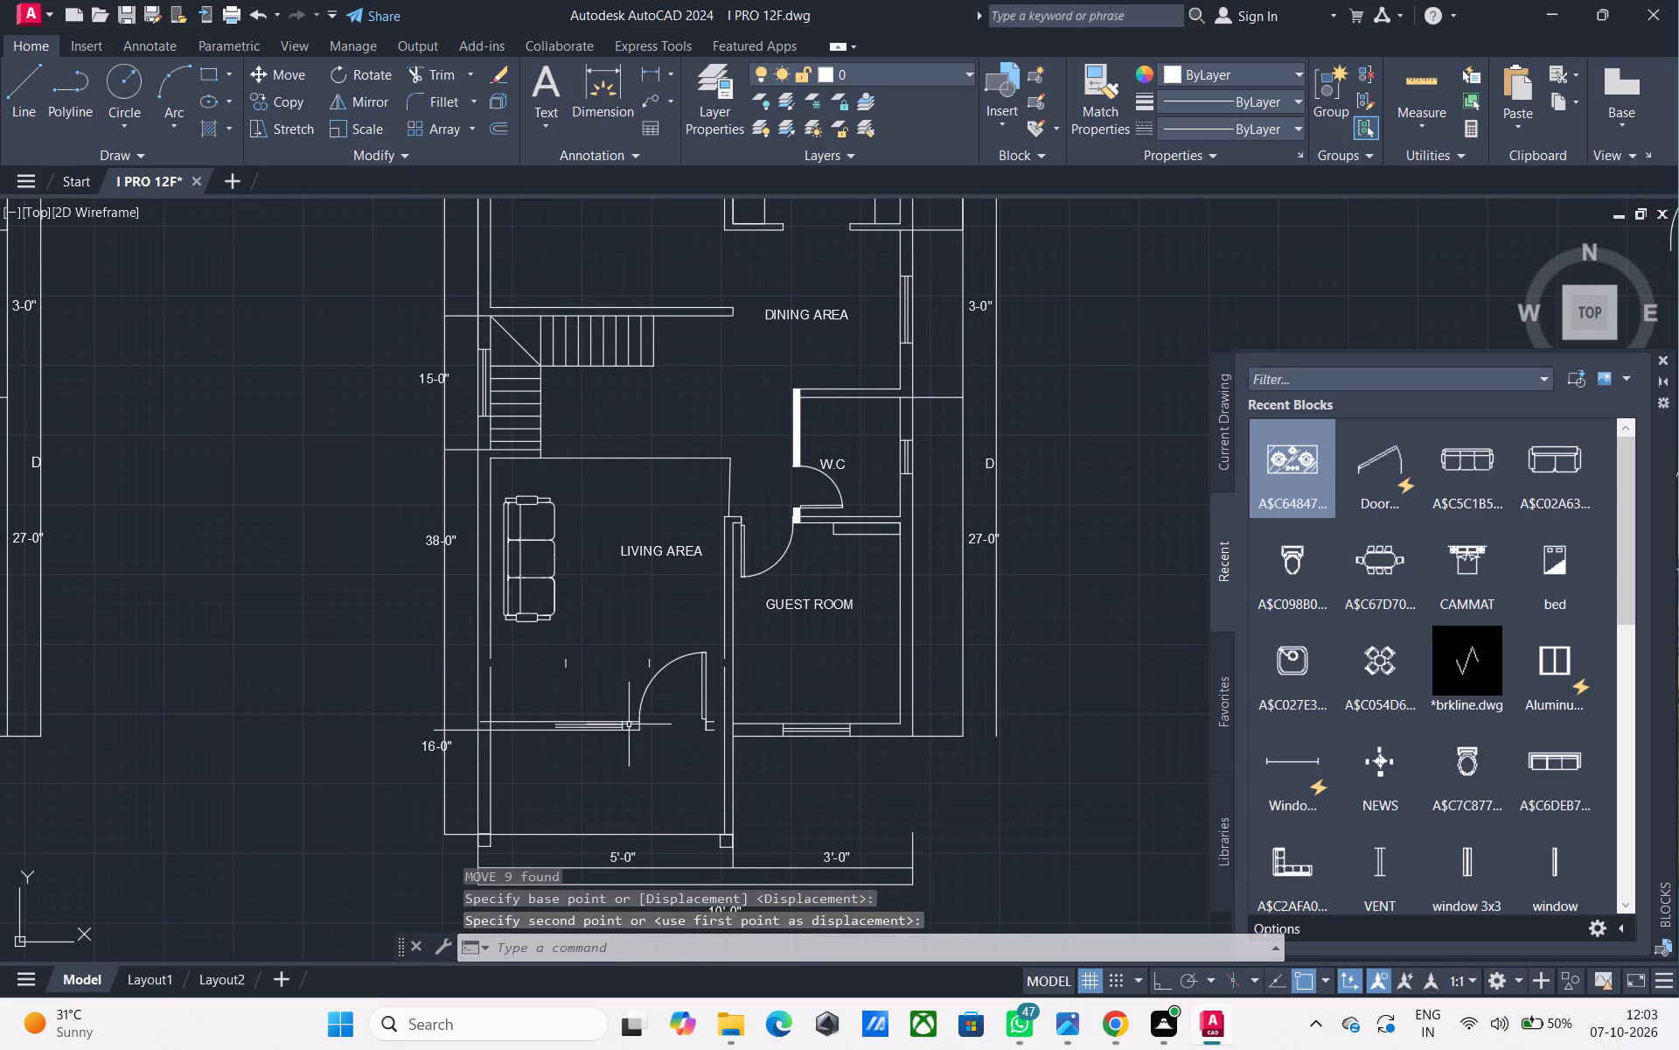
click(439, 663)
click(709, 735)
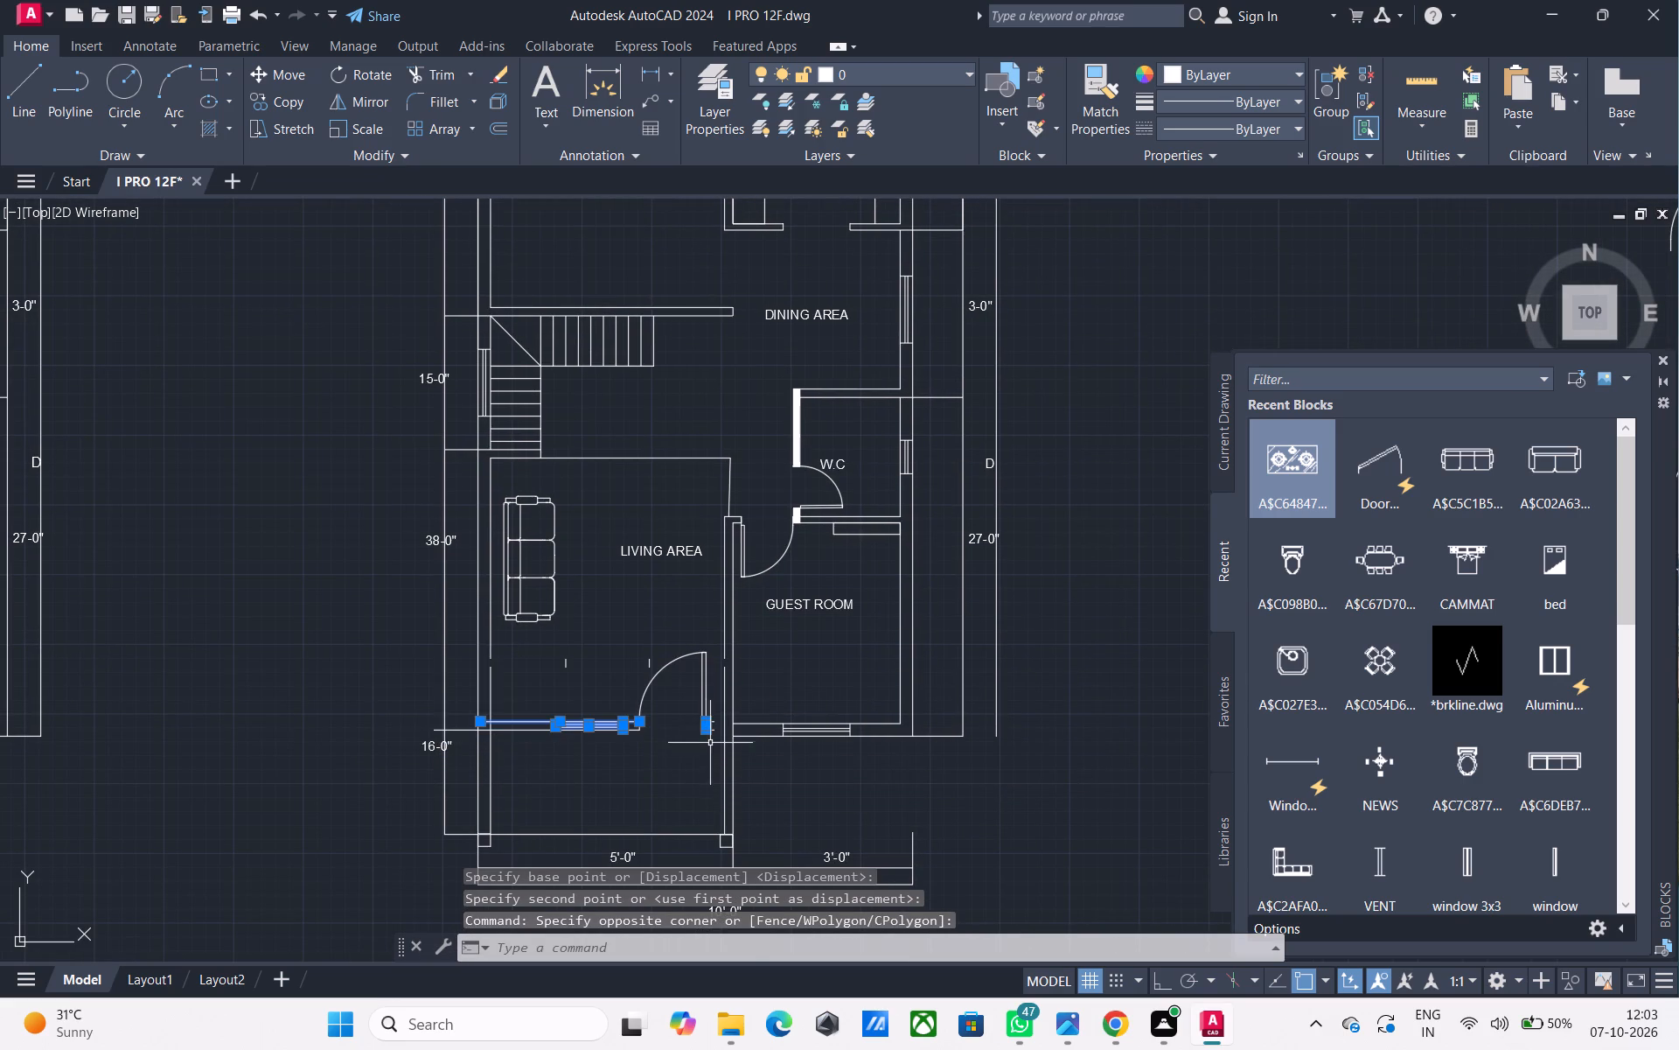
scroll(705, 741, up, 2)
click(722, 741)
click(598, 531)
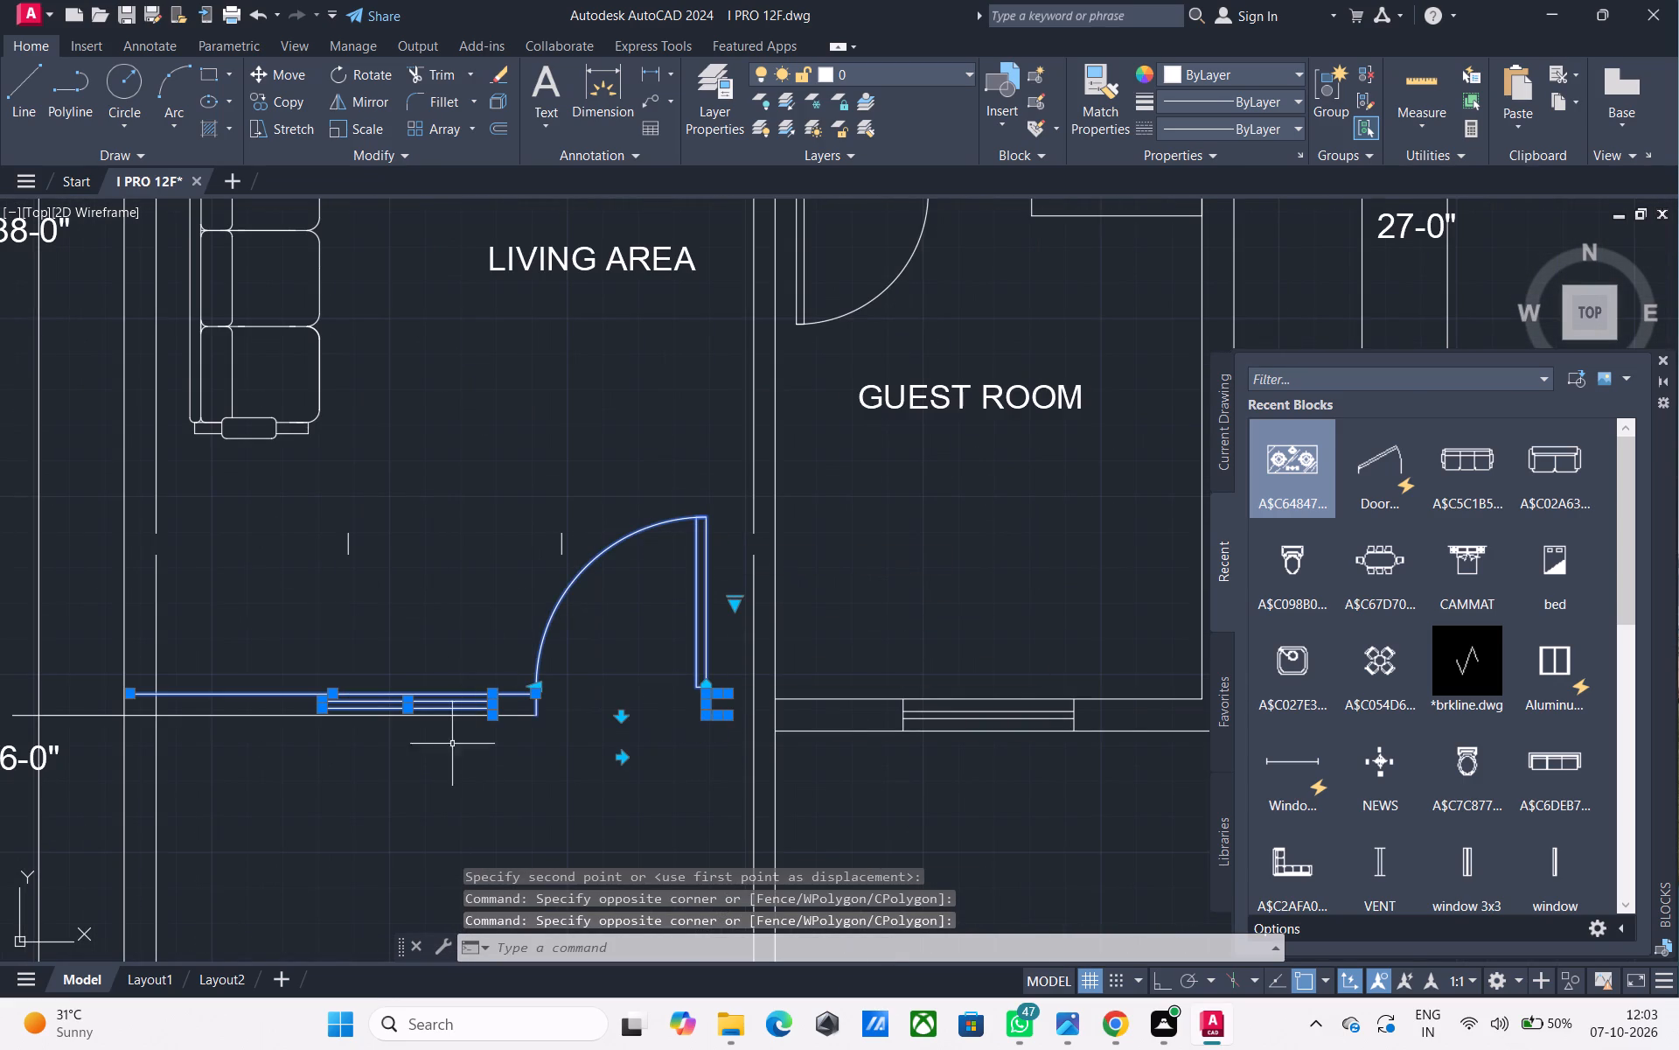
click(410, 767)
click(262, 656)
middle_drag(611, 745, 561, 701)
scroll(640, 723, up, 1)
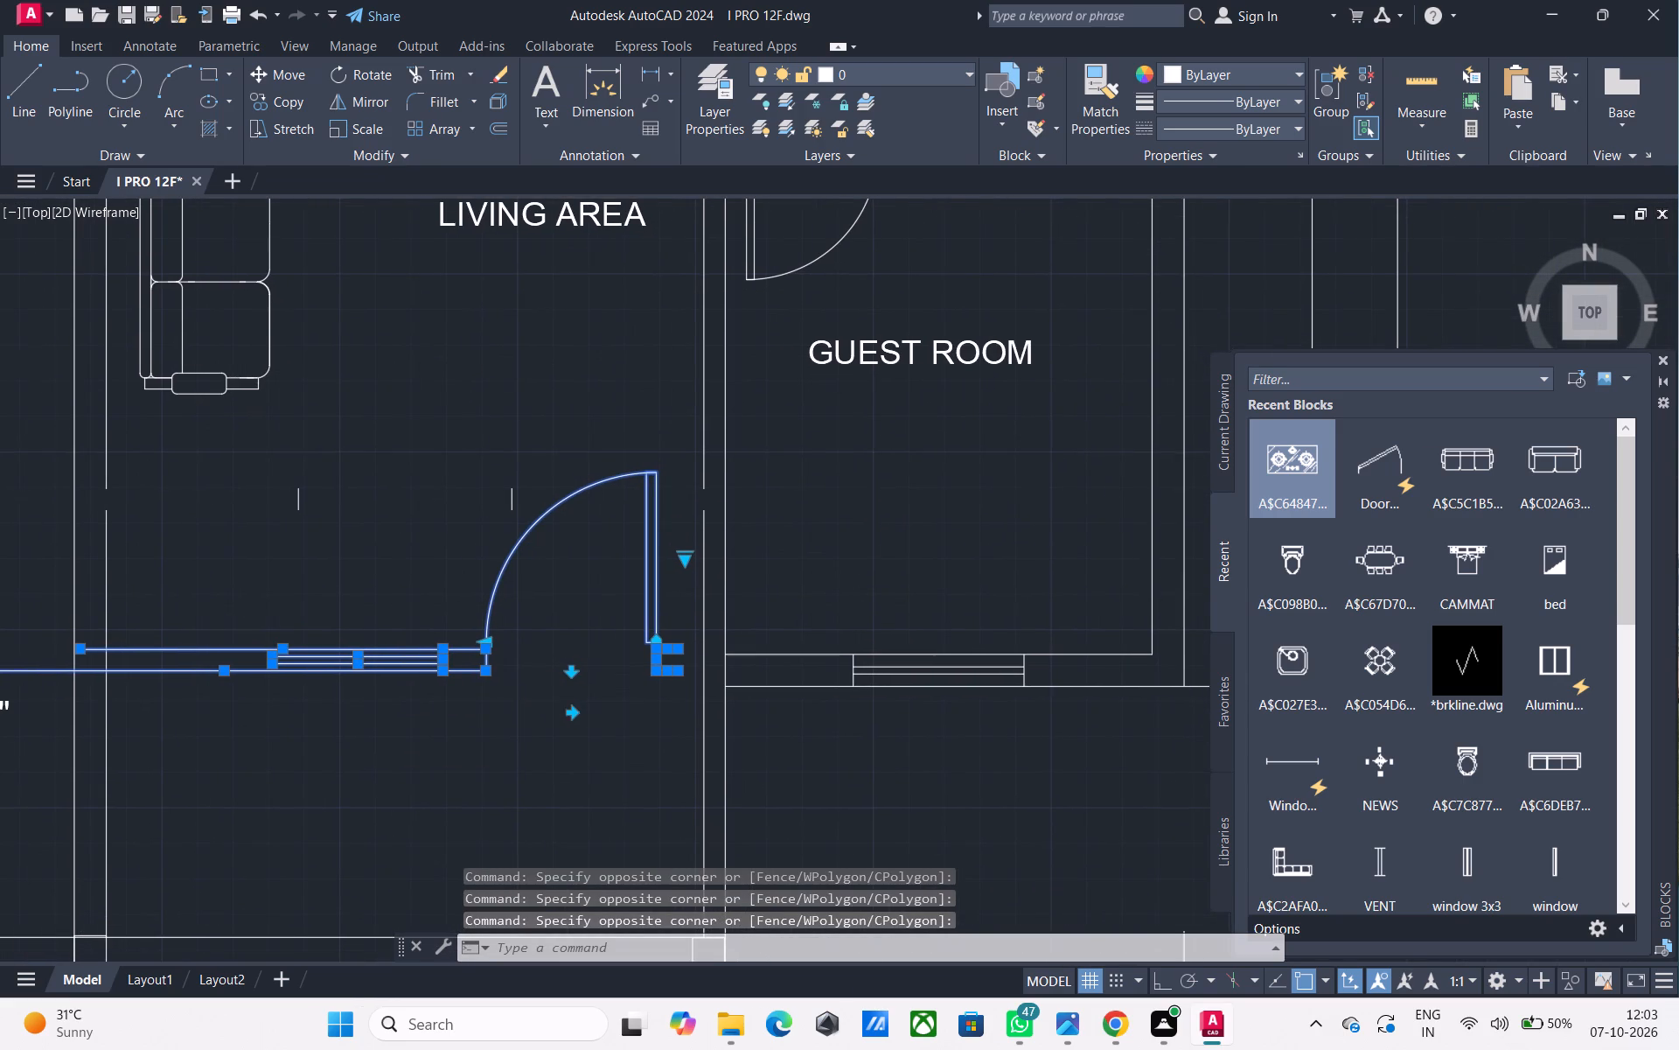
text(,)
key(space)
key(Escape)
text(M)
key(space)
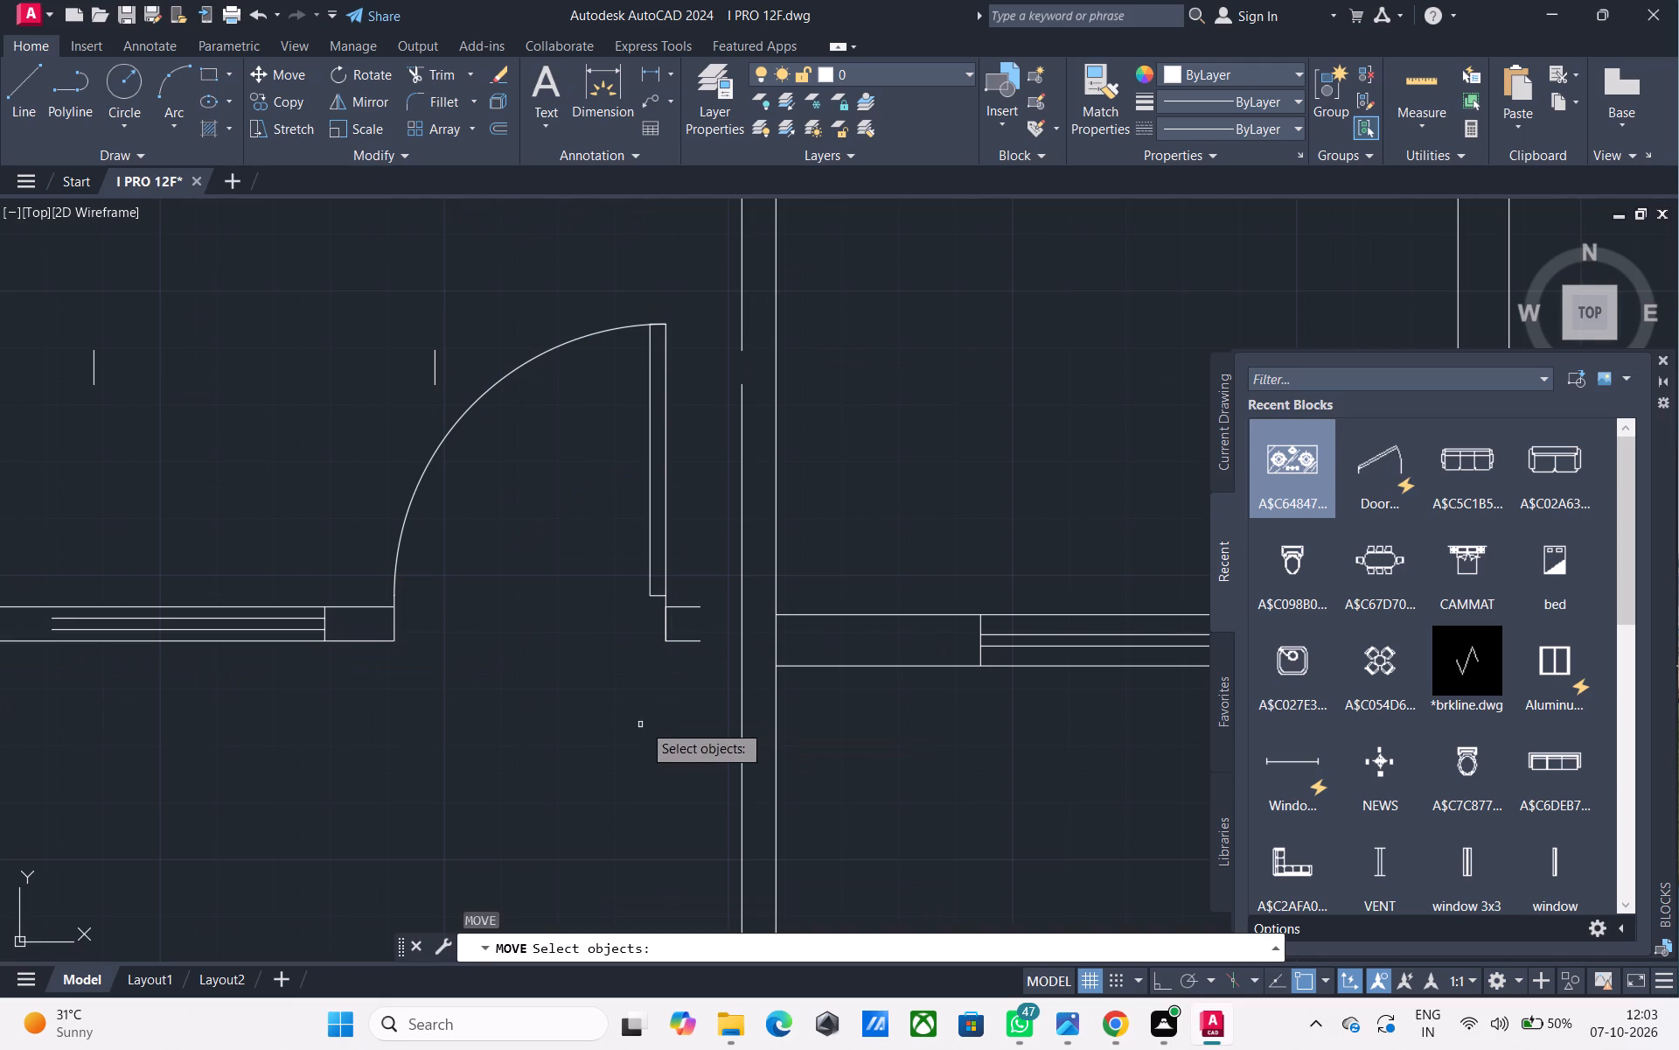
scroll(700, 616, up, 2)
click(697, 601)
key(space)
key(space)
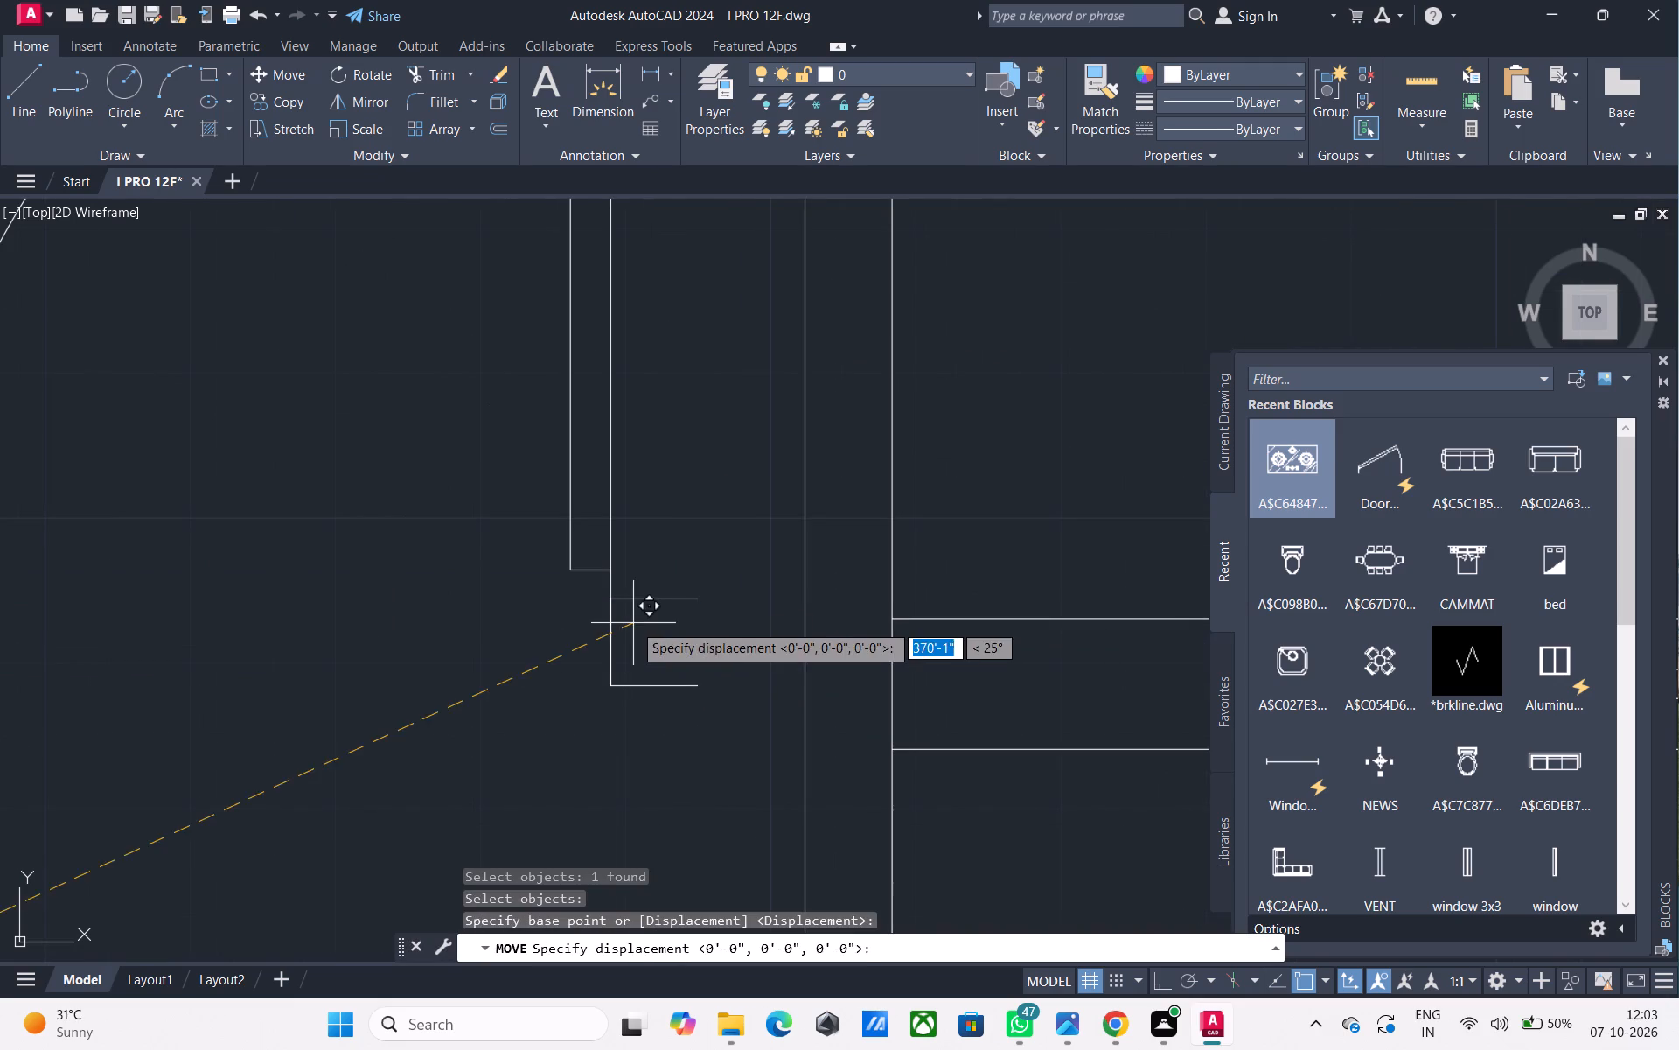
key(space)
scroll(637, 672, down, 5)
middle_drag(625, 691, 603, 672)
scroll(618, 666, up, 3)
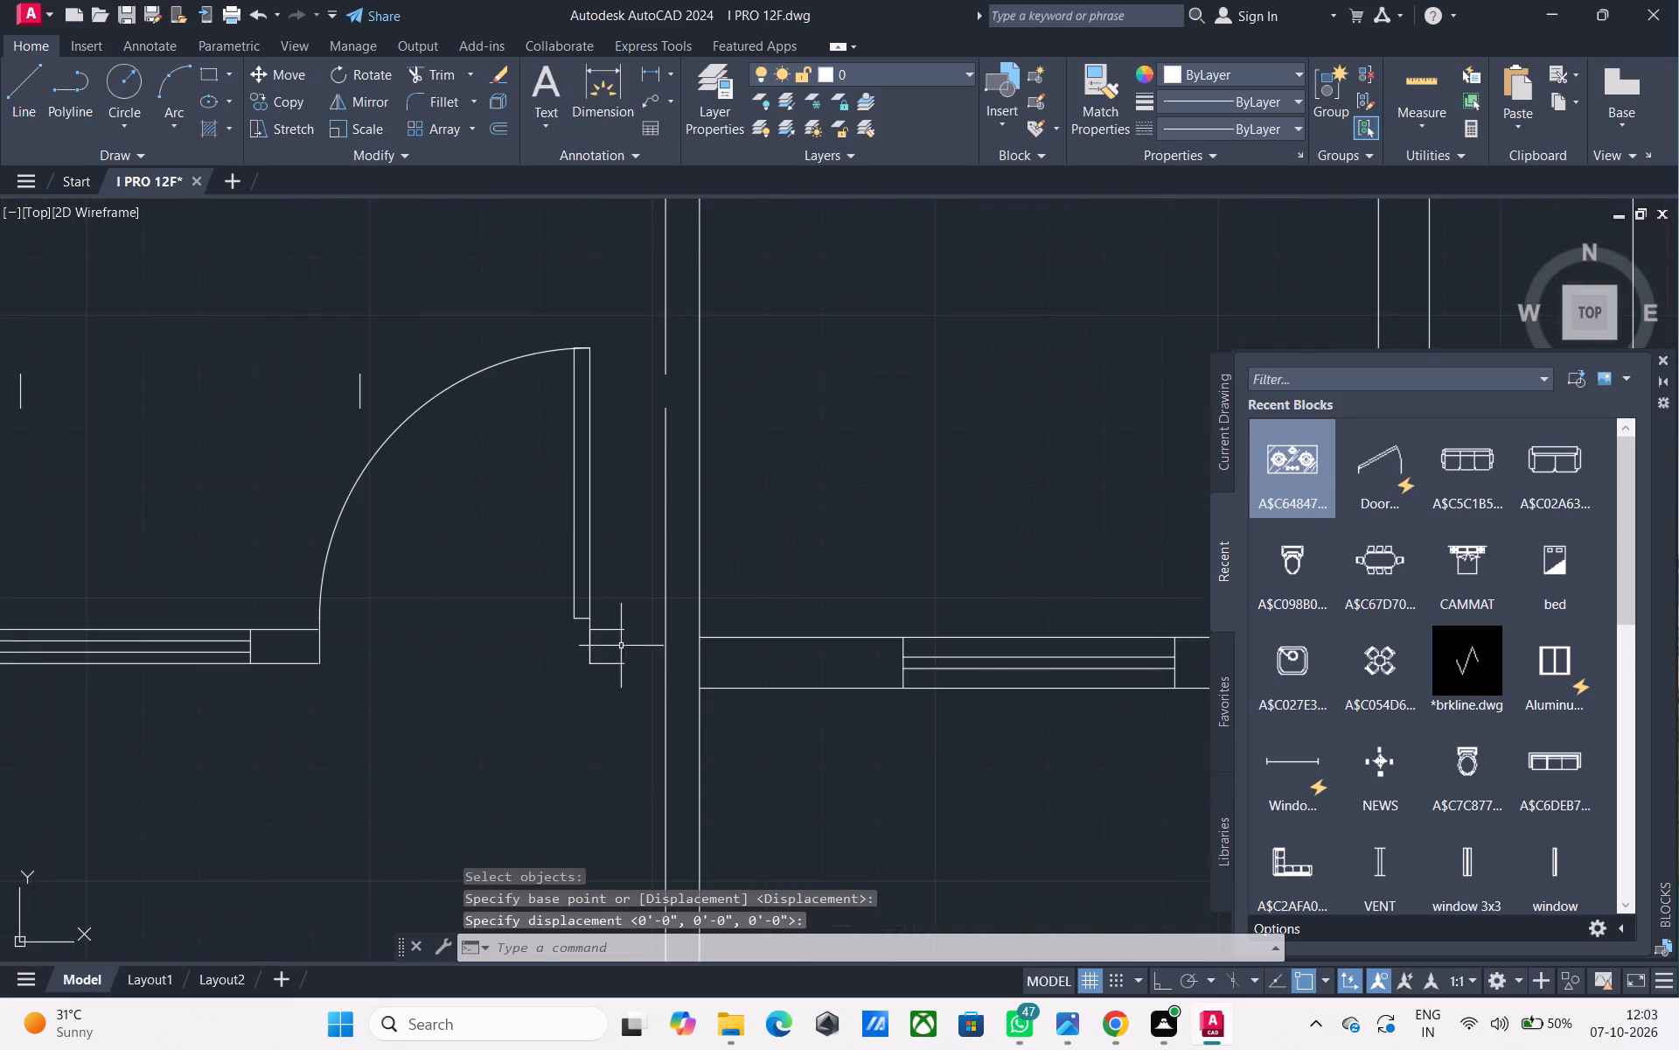
Move the lowered wall lines, window and door against the guest-room partition, in line with the guest room's inner bottom wall line.
scroll(630, 682, down, 2)
click(633, 696)
click(296, 578)
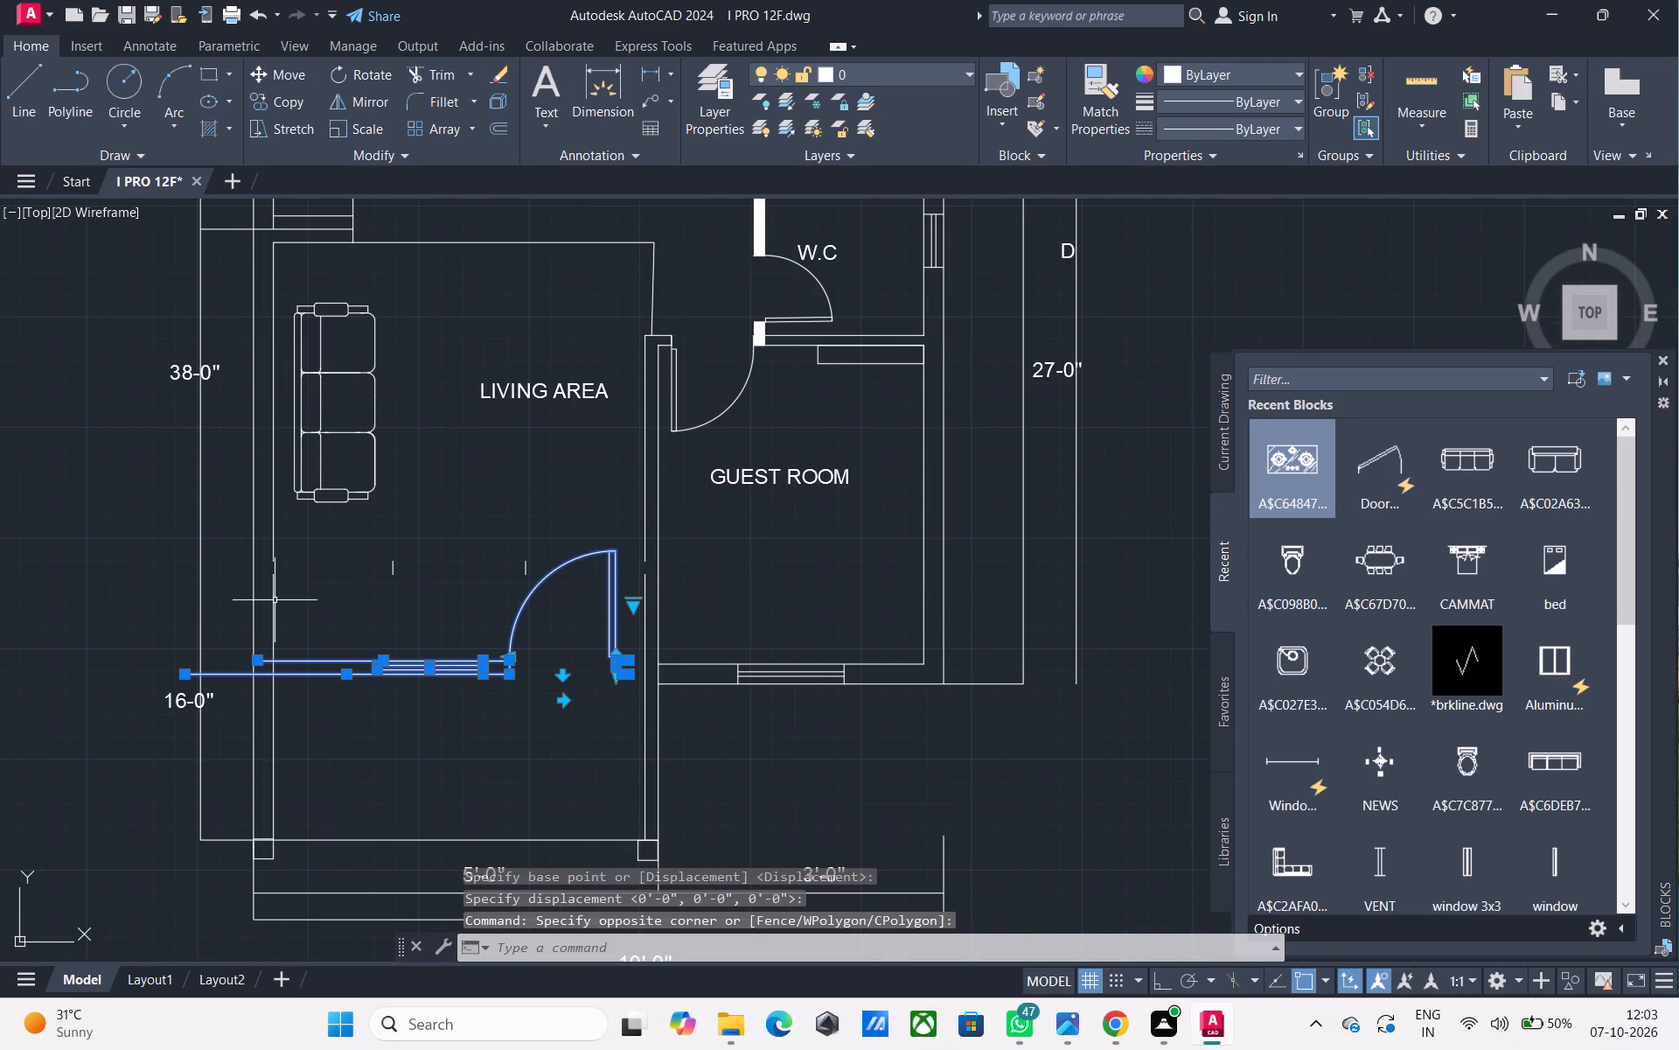
middle_drag(452, 653, 442, 654)
key(m)
key(space)
scroll(593, 664, up, 2)
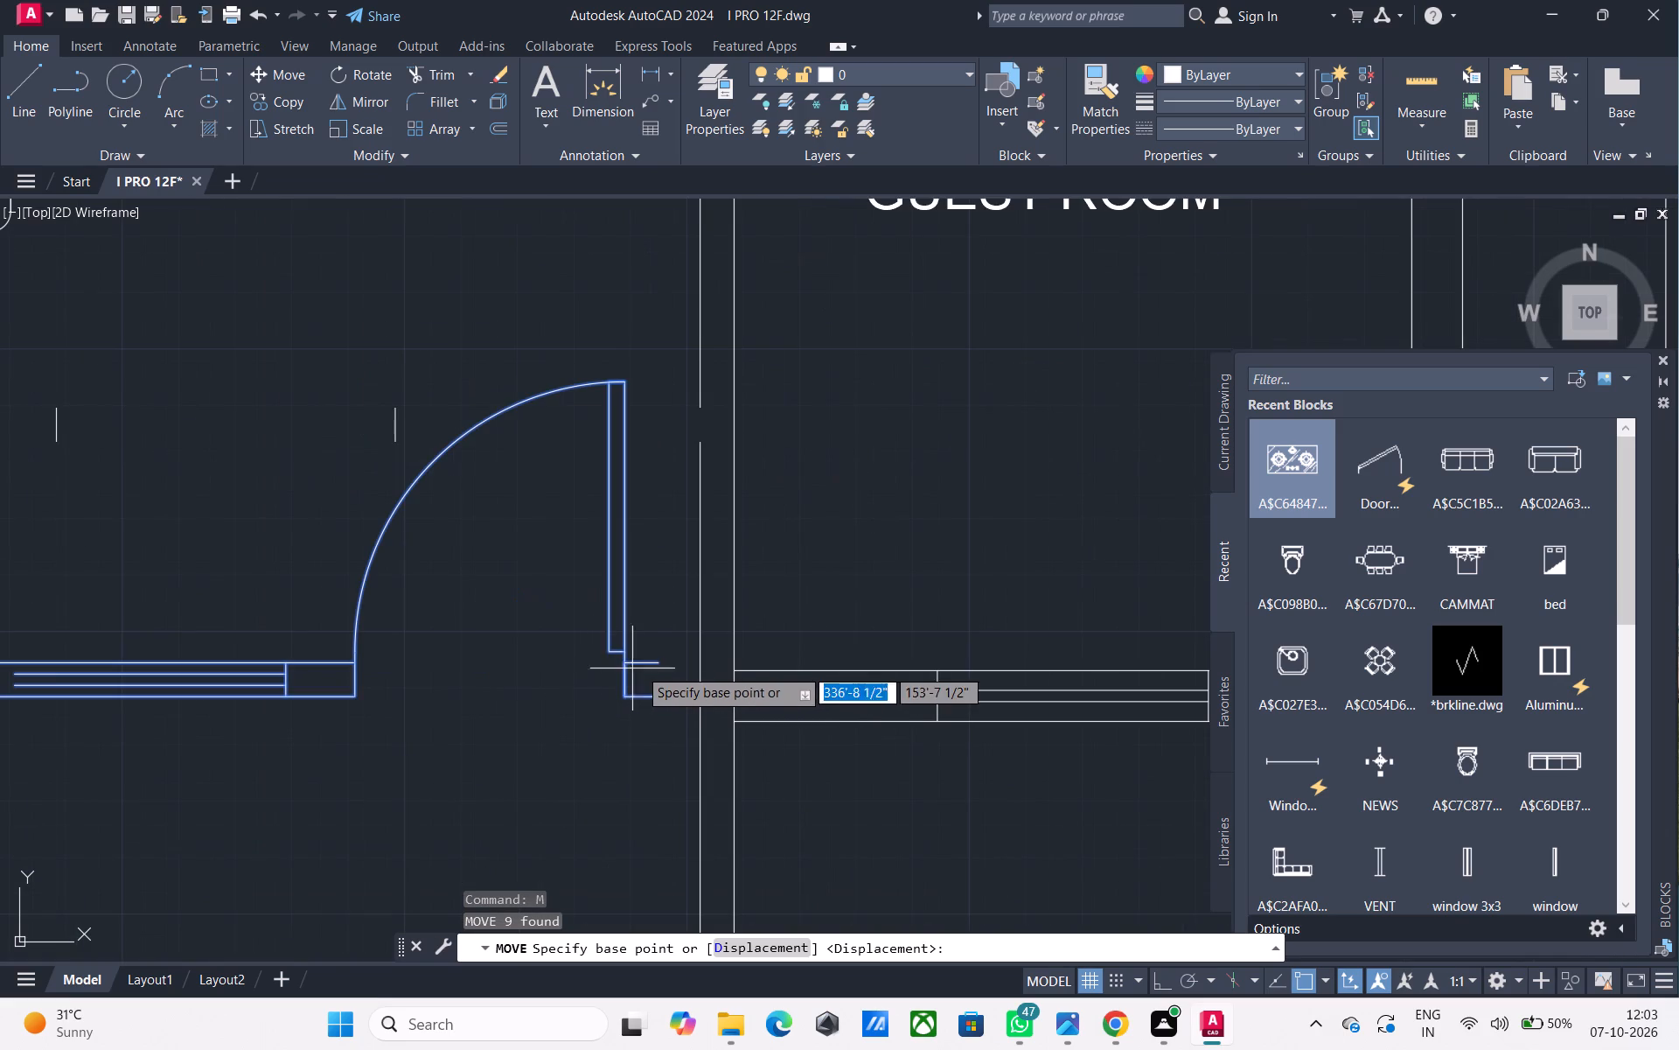
click(657, 669)
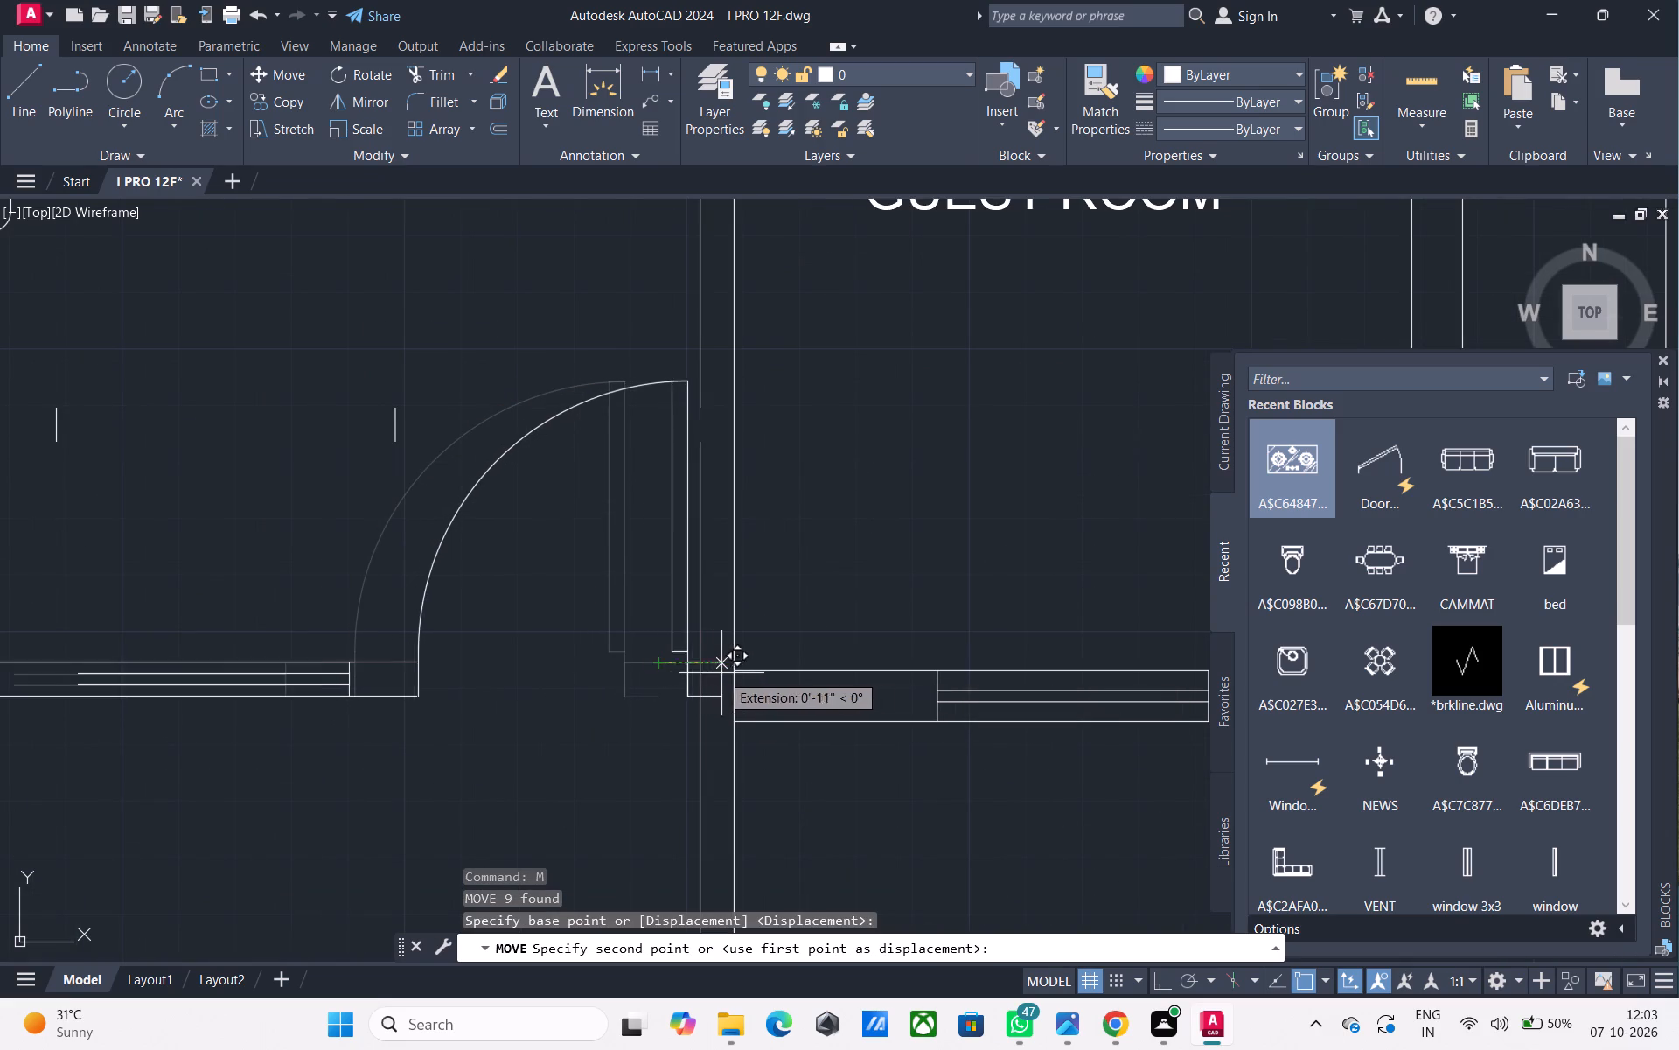
click(701, 673)
scroll(618, 706, up, 1)
scroll(630, 709, down, 2)
middle_drag(622, 709, 672, 697)
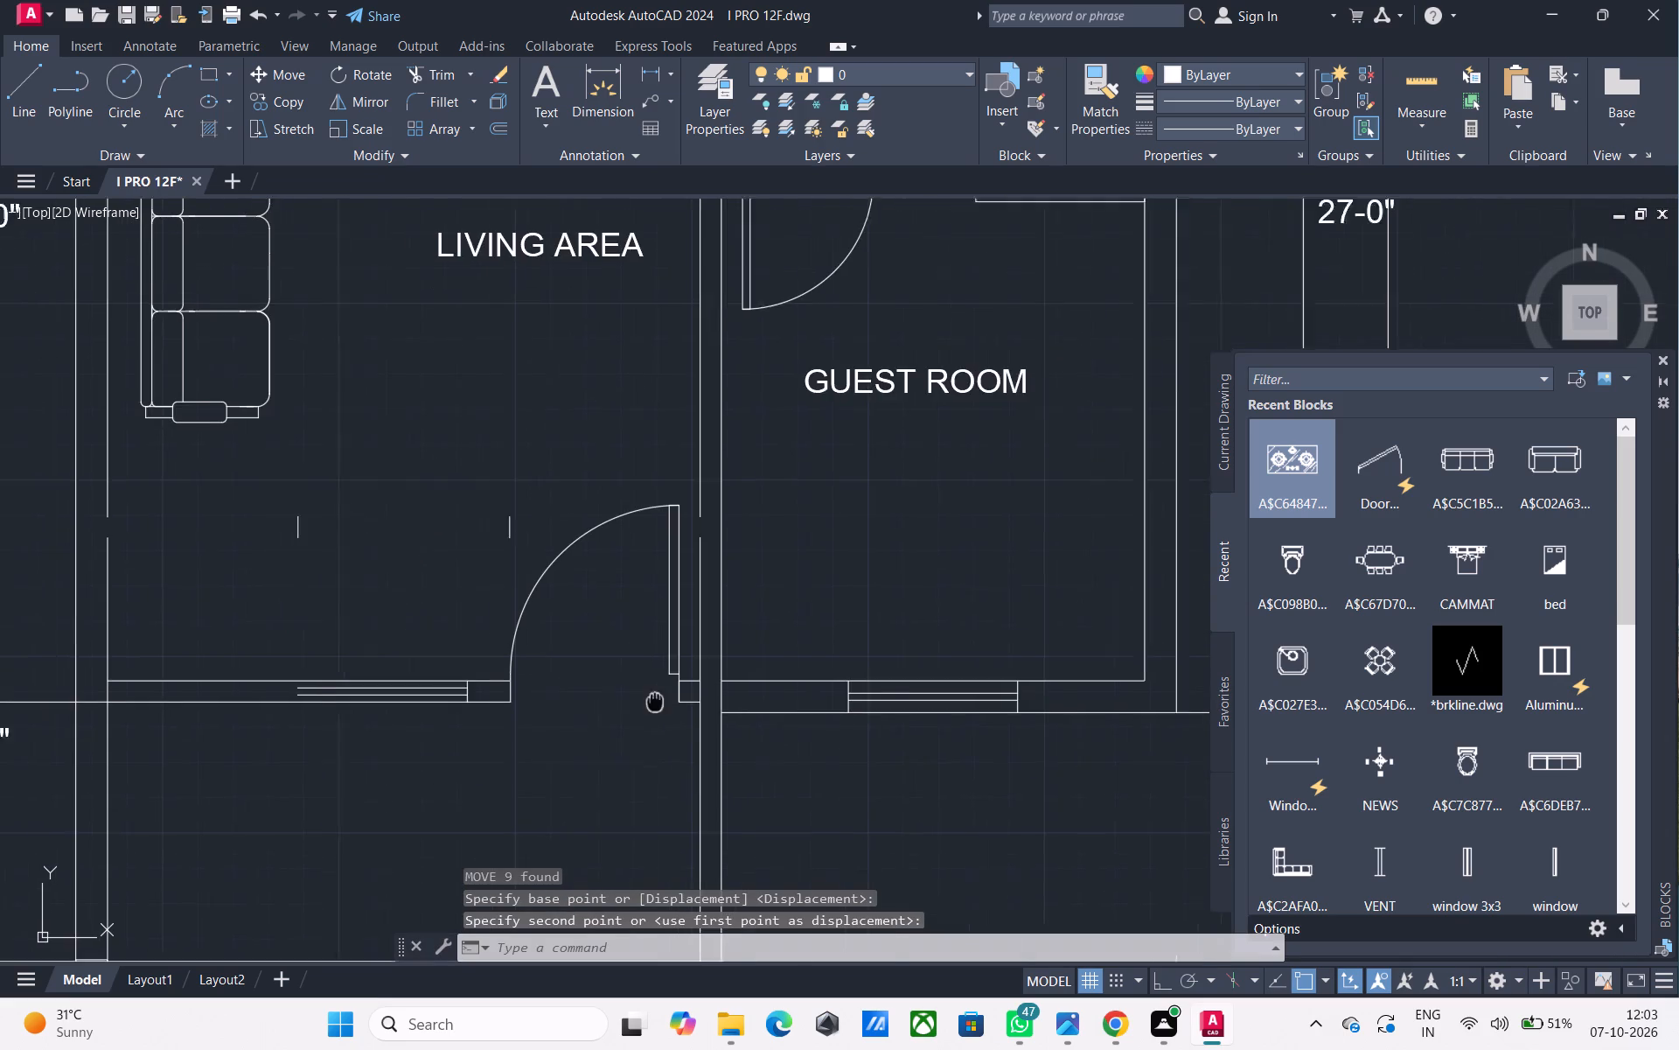
middle_drag(672, 697, 674, 697)
middle_drag(559, 569, 582, 608)
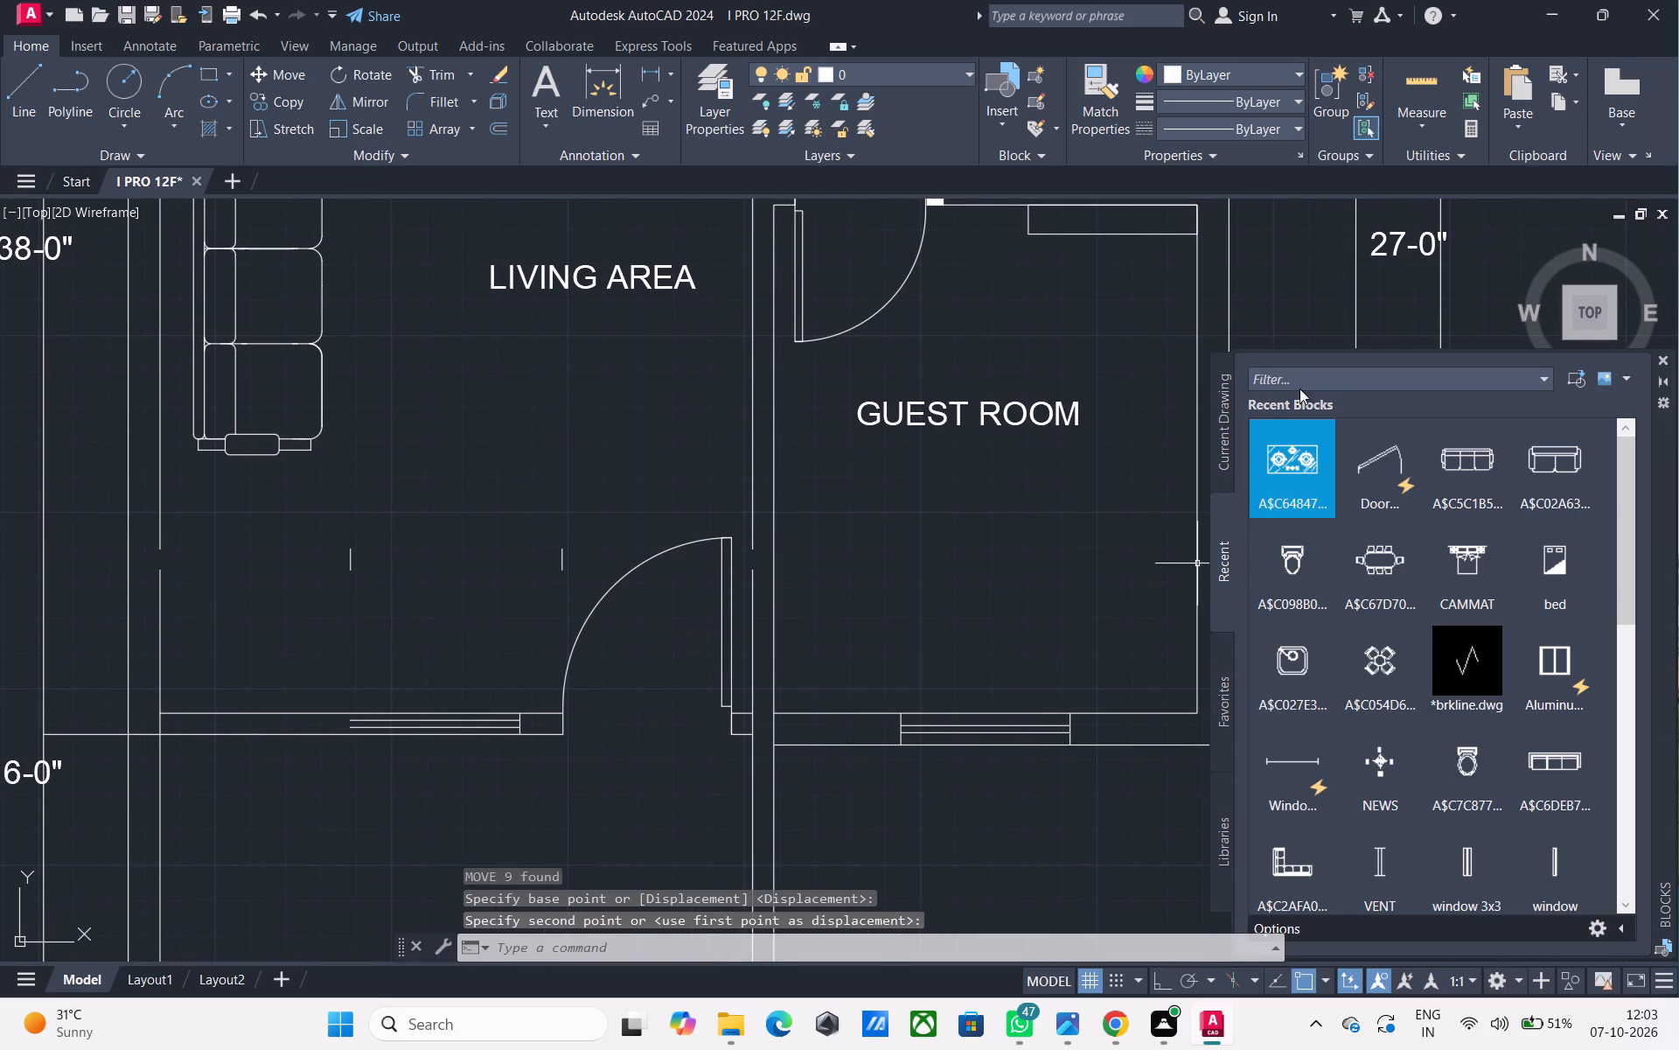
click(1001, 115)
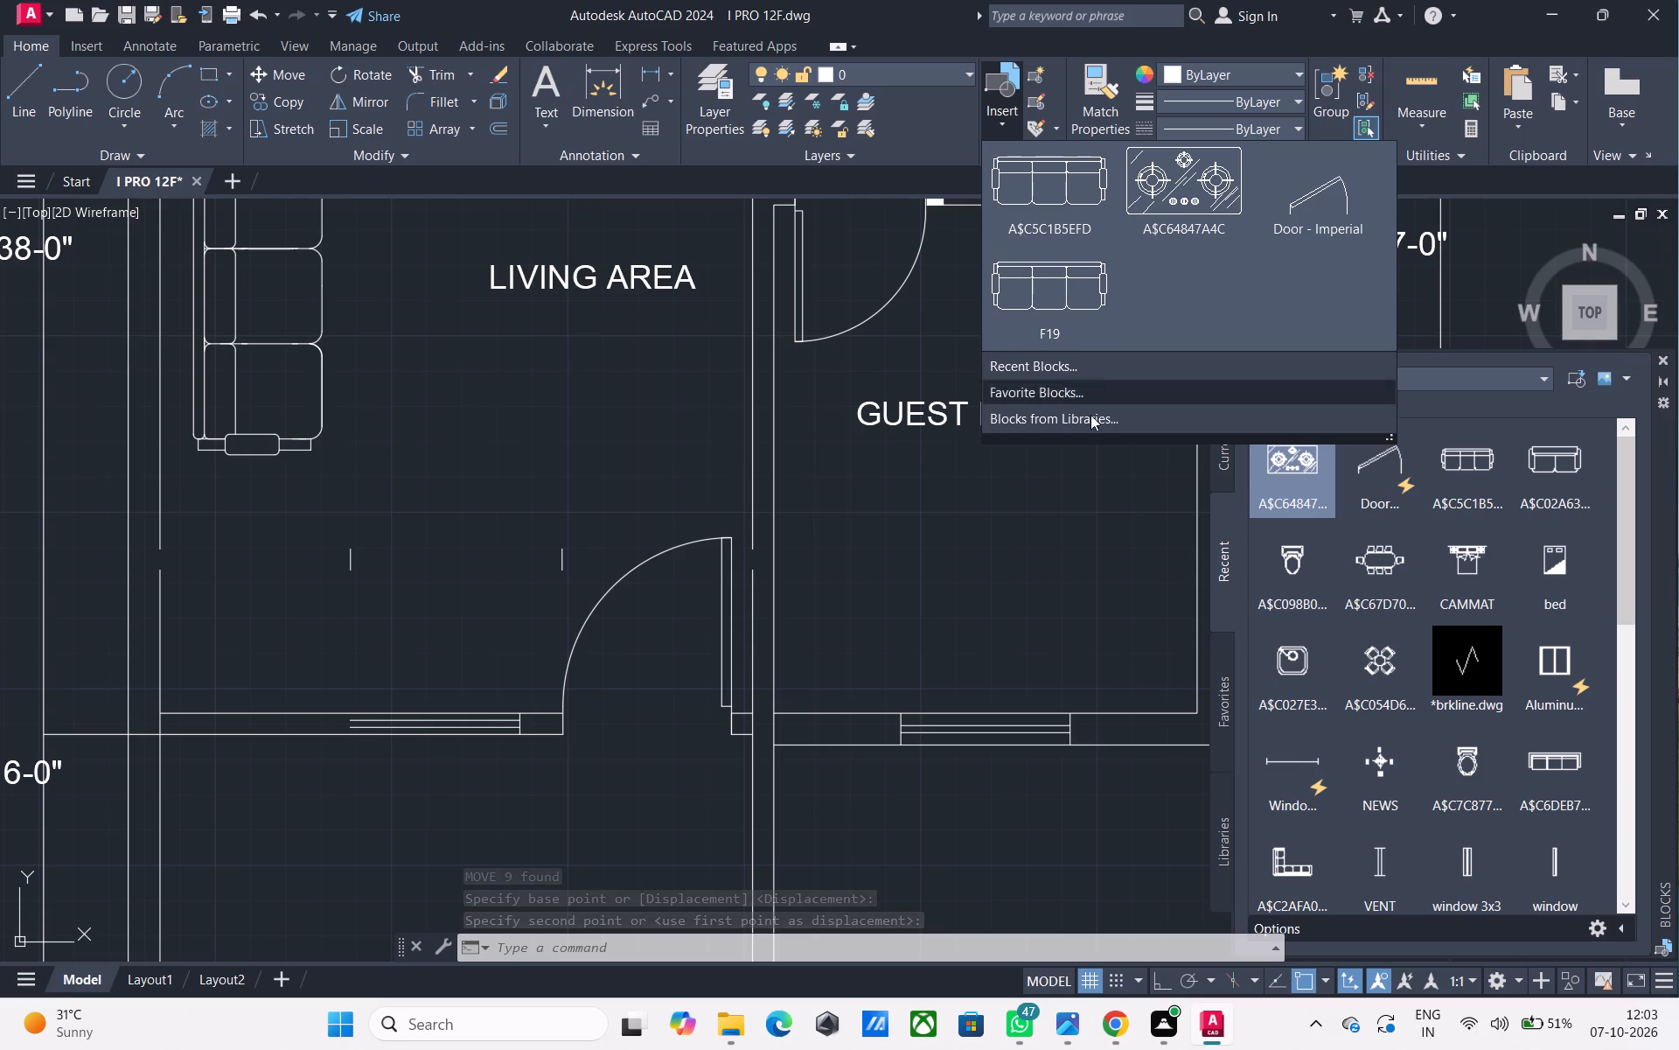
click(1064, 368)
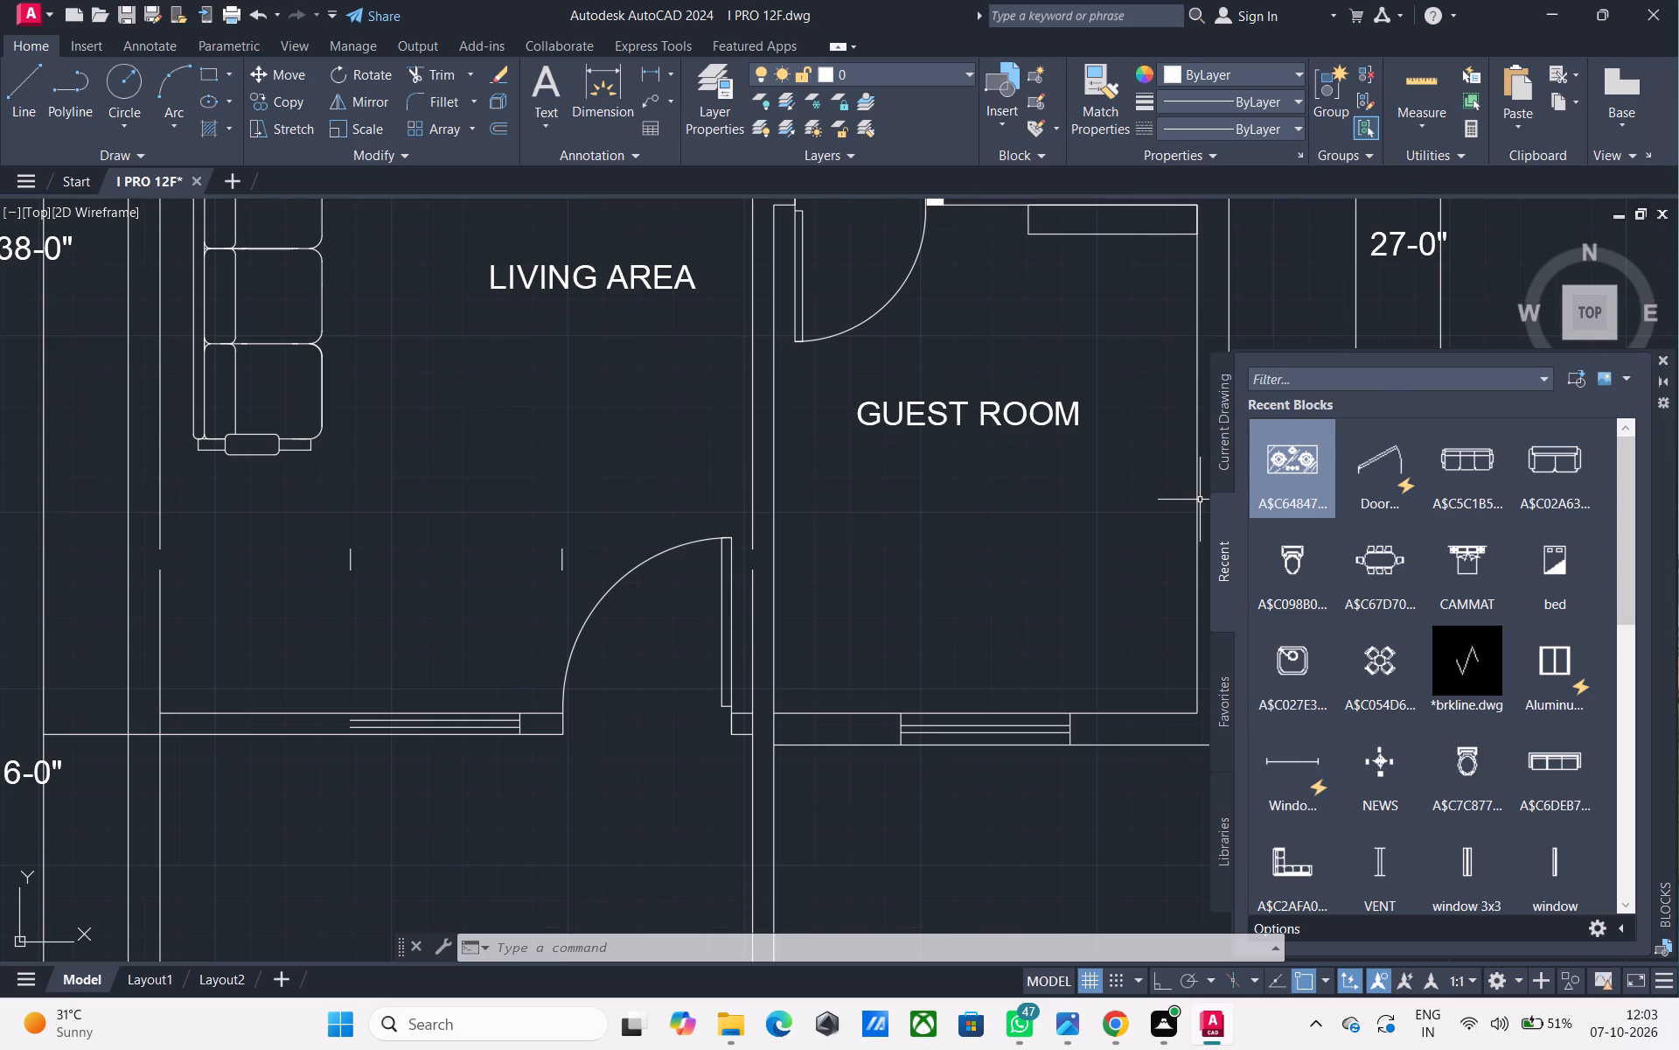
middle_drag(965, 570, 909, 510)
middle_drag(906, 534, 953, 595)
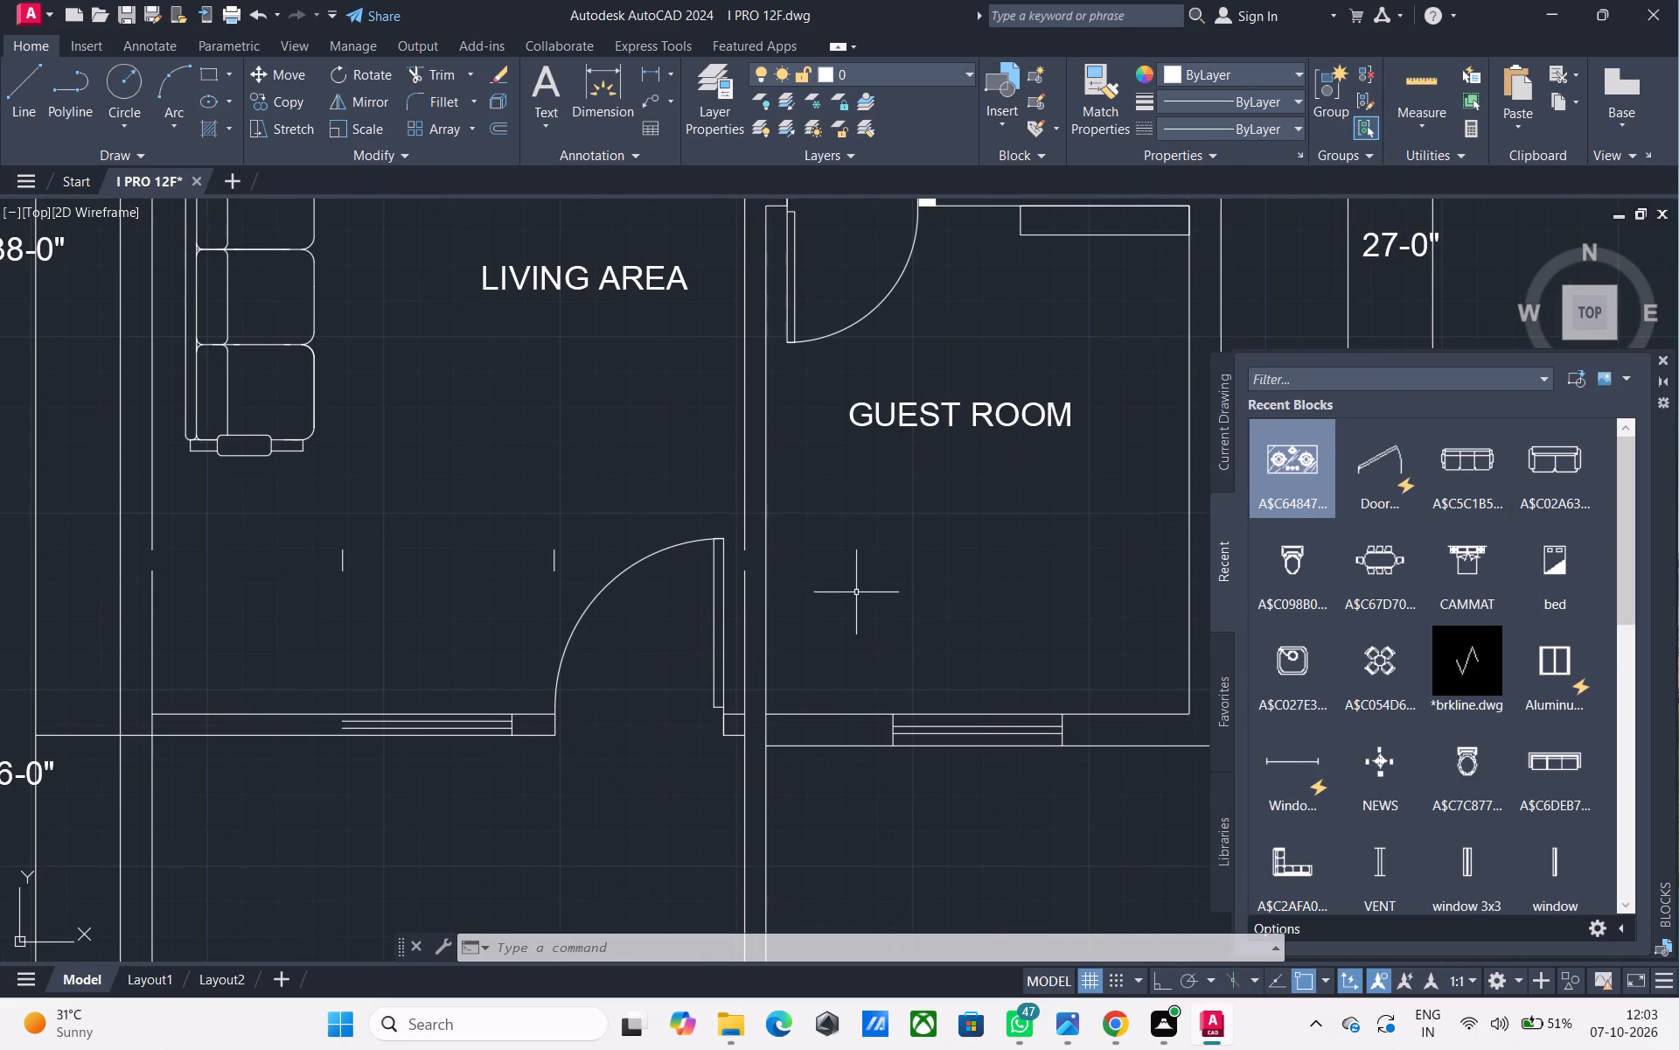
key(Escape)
Join the two broken line segments of the partition between the living area and guest room into one line.
click(762, 582)
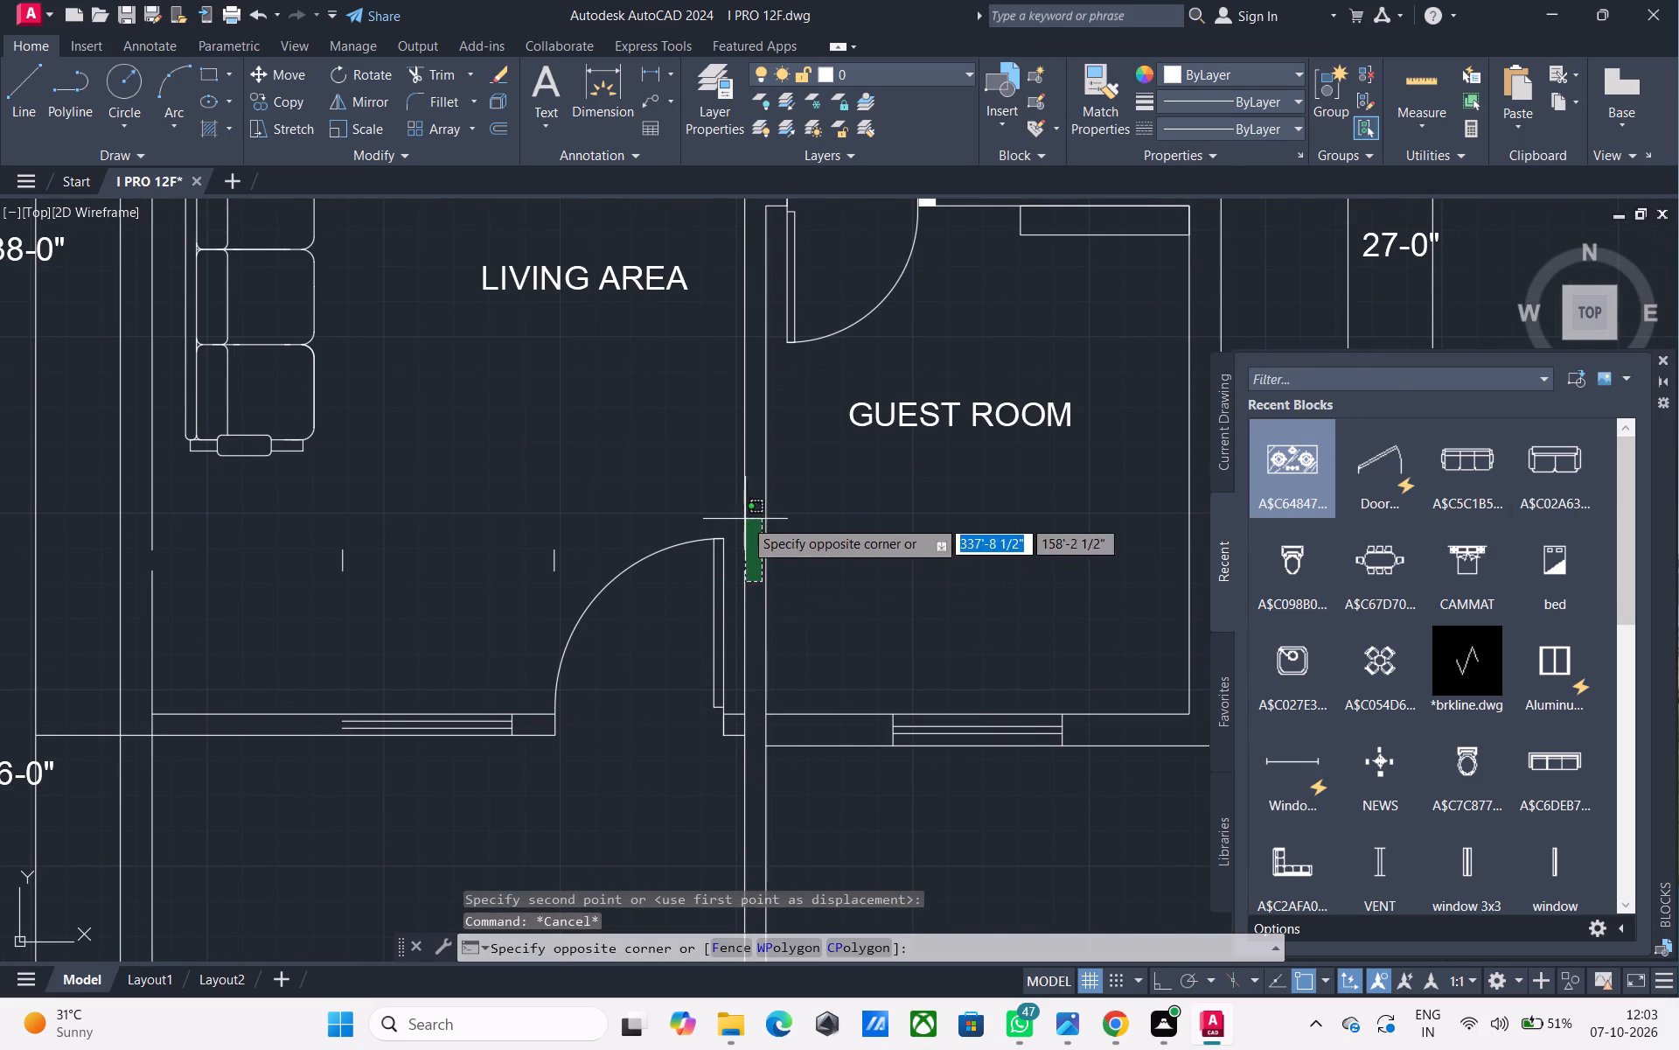
click(737, 509)
text(J)
key(space)
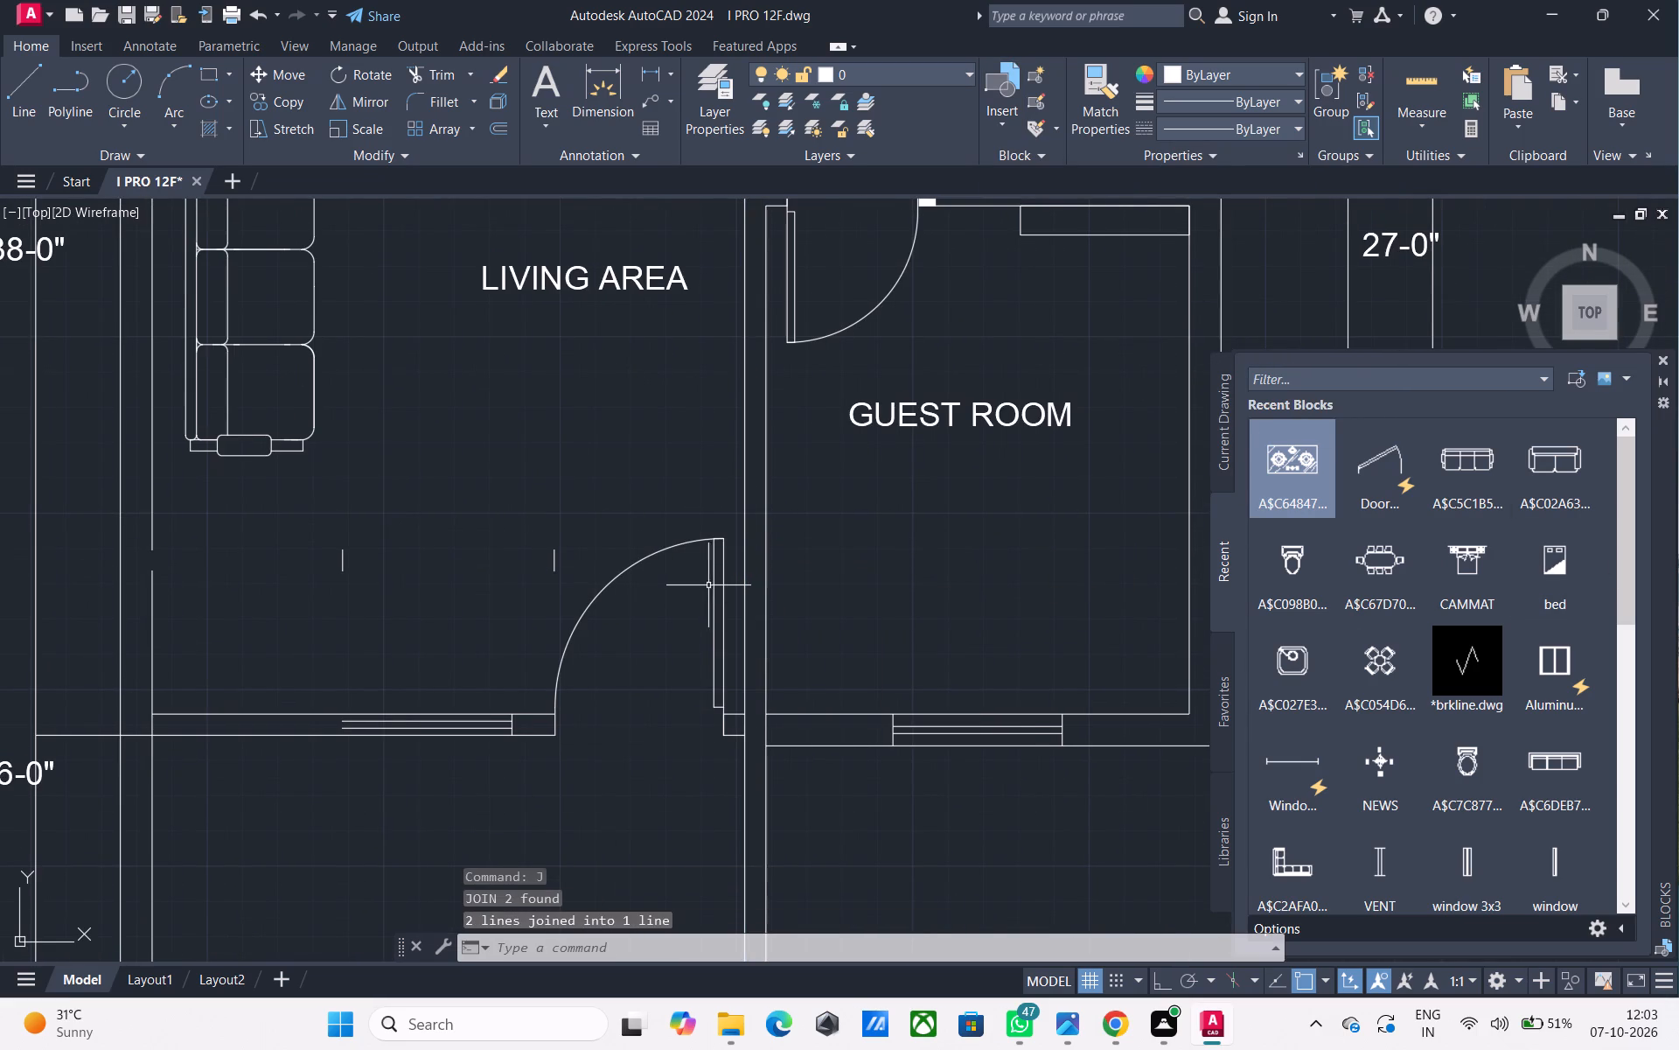
Move the stray short vertical line down to close the open end of the window in the lowered living-area front wall.
scroll(563, 570, up, 1)
middle_drag(563, 570, 595, 551)
click(292, 556)
drag(219, 518, 255, 535)
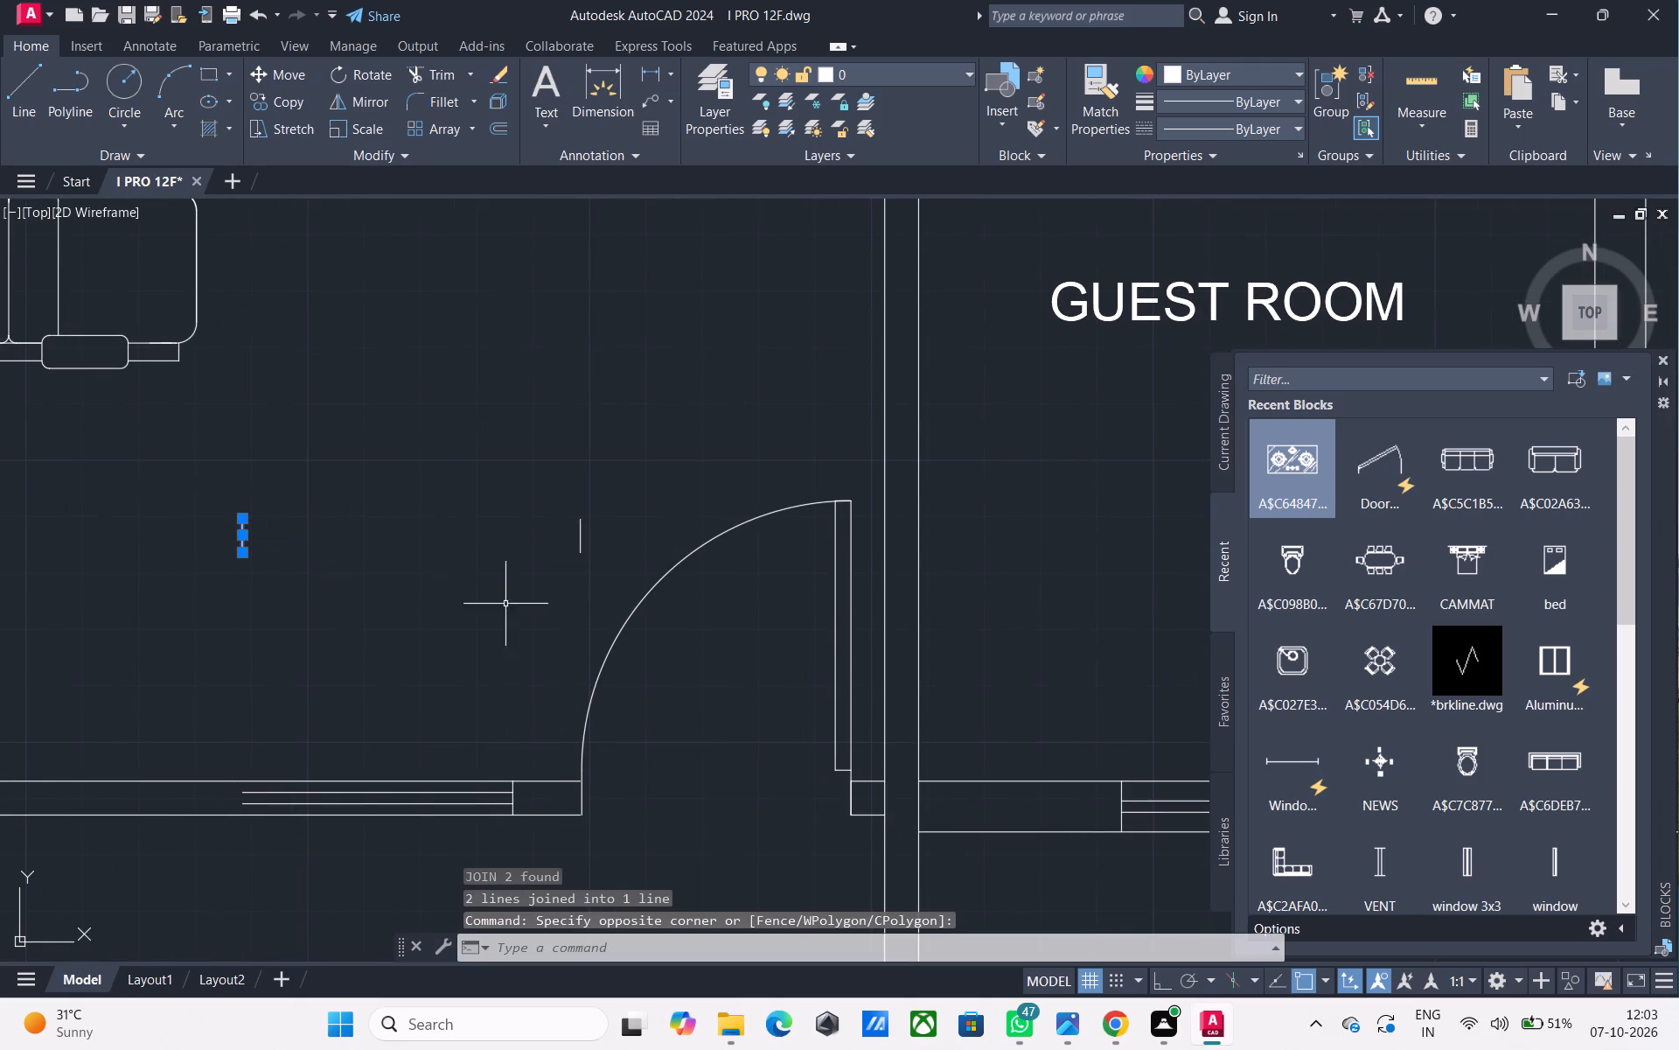
key(m)
key(space)
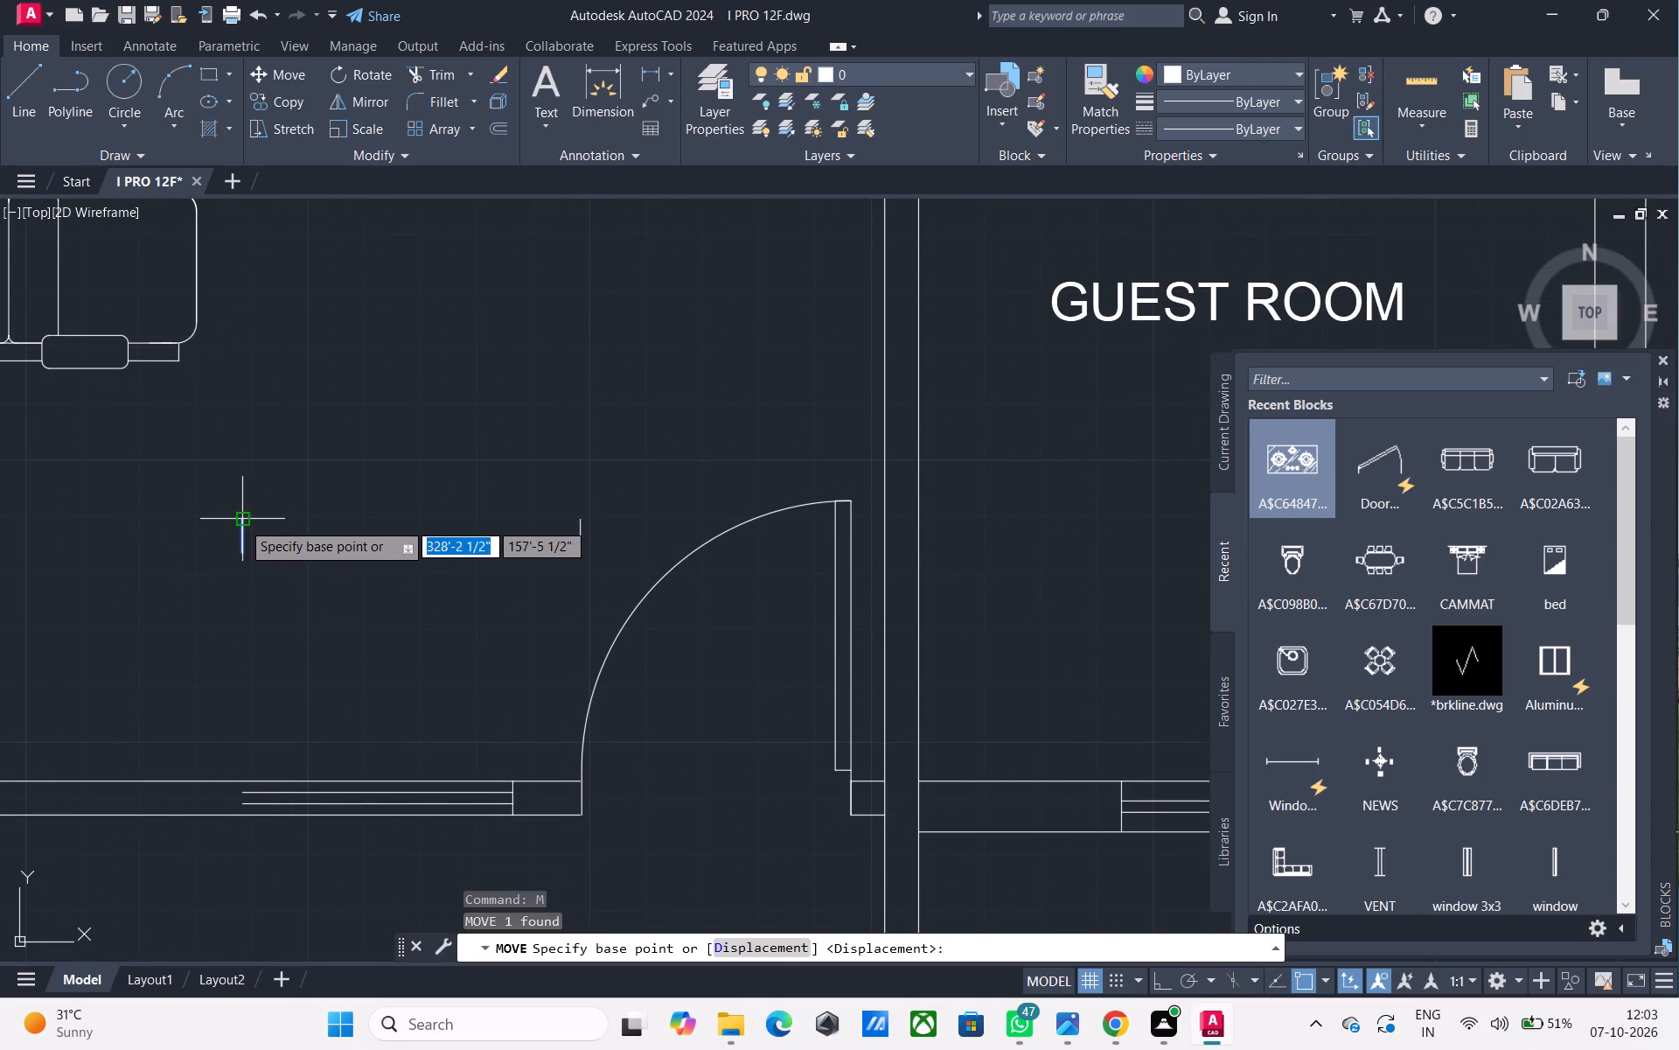
click(241, 521)
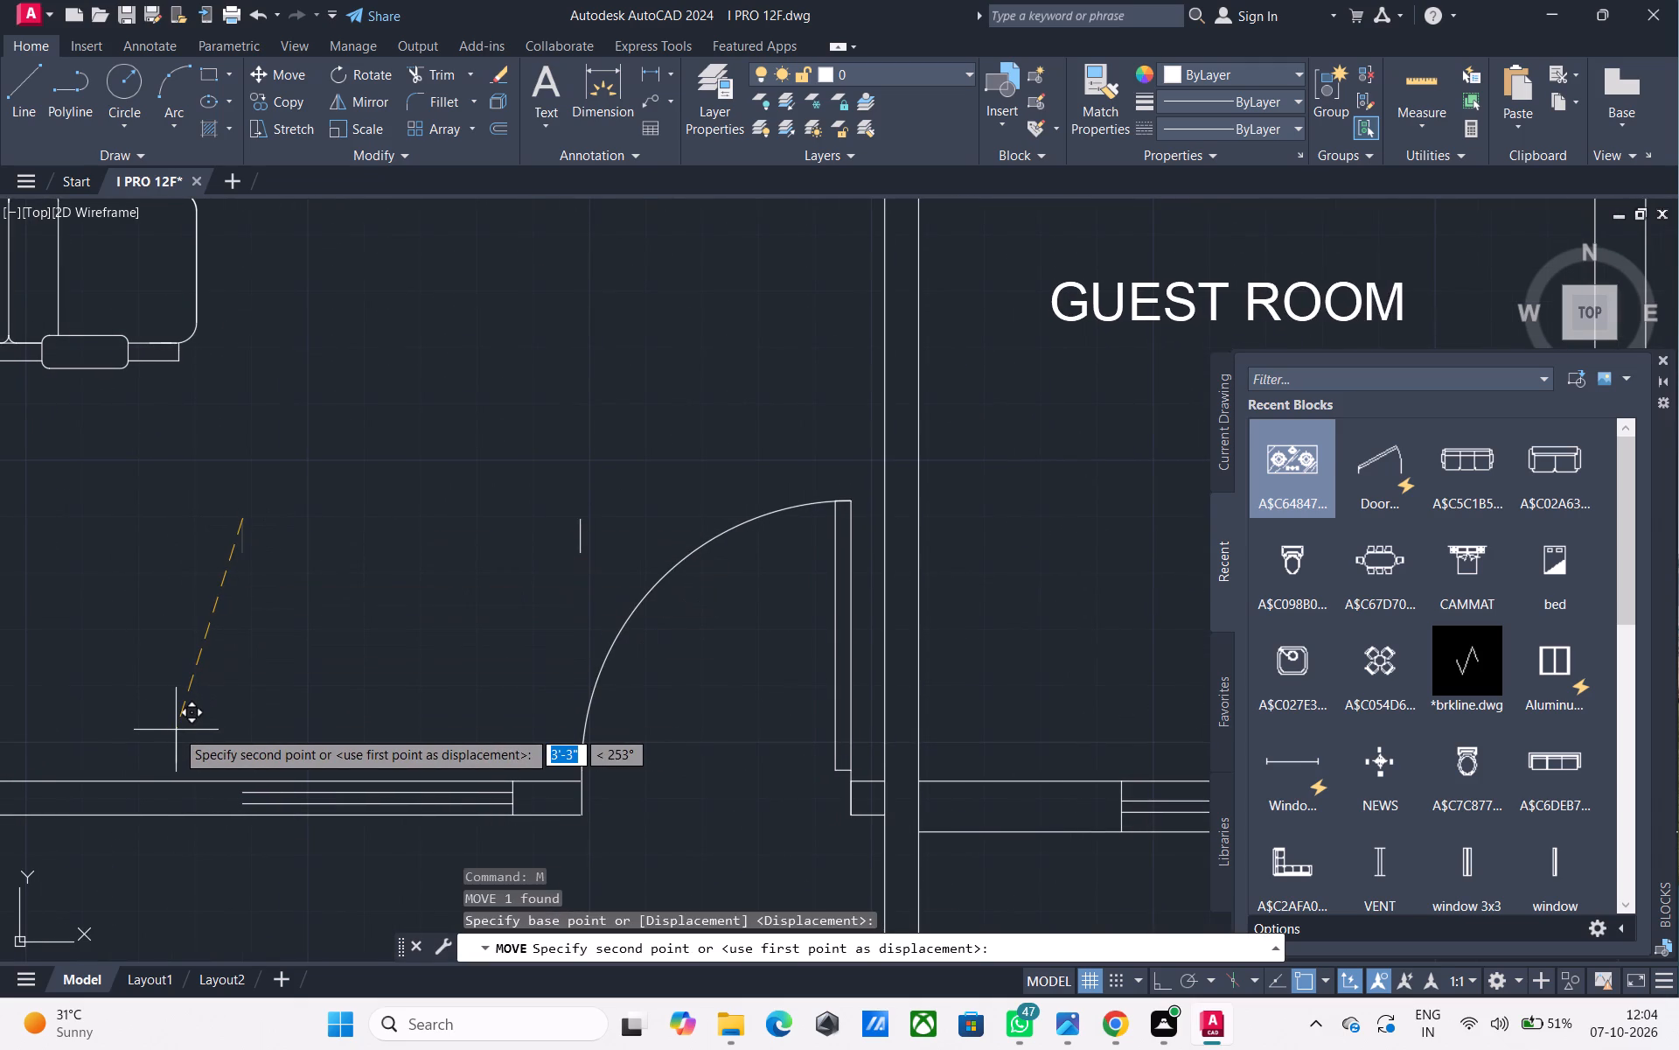
middle_drag(243, 797, 357, 794)
scroll(354, 793, up, 2)
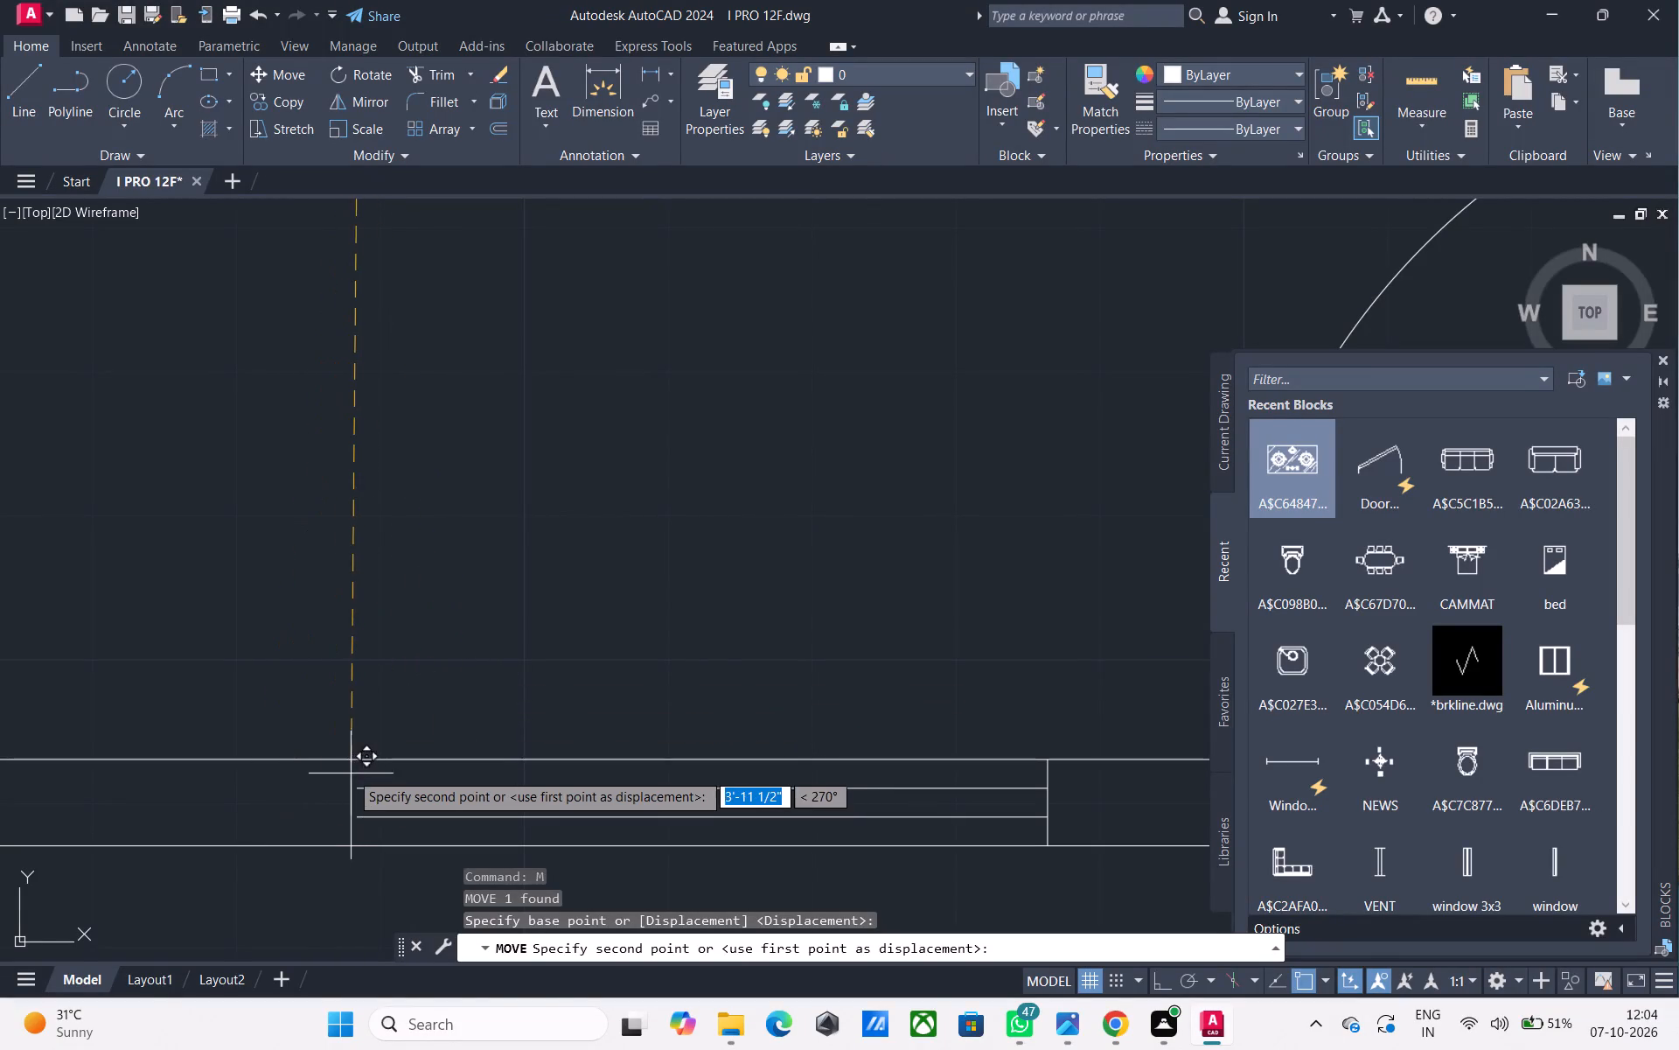
click(354, 762)
Delete the remaining stray short vertical line beside the living-area door swing.
scroll(947, 817, down, 2)
middle_drag(941, 814, 714, 718)
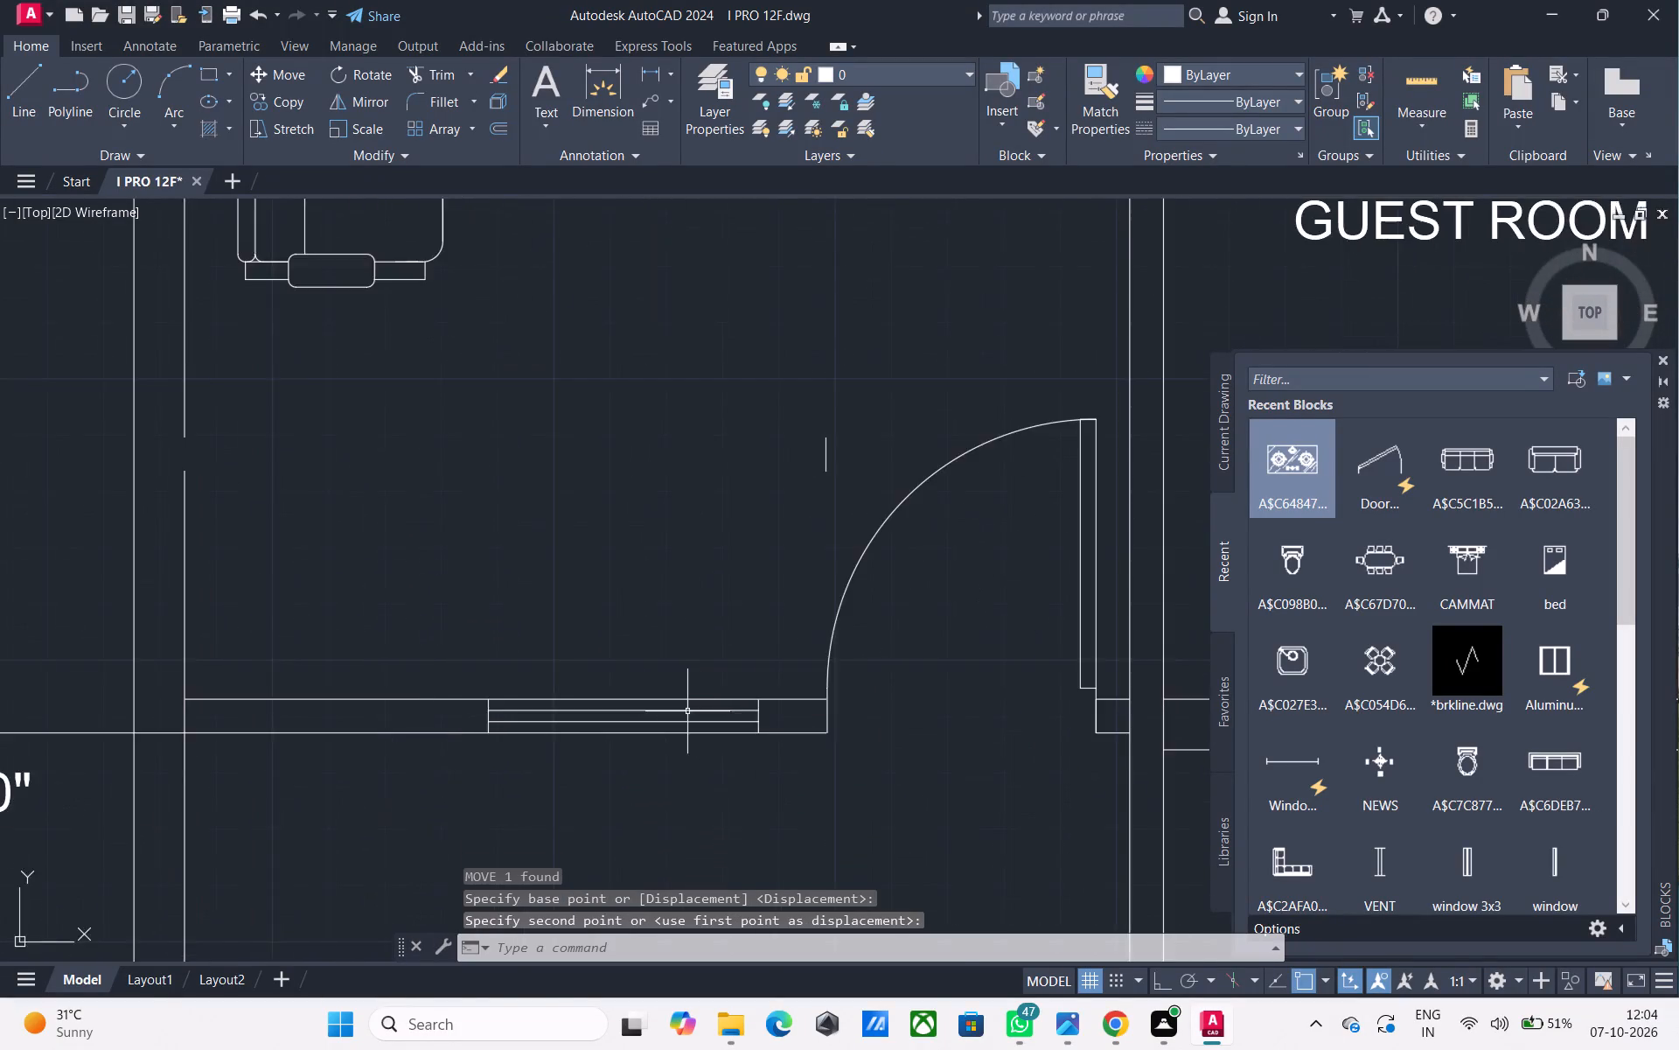
scroll(683, 711, down, 1)
middle_drag(752, 660, 710, 685)
click(760, 604)
click(700, 538)
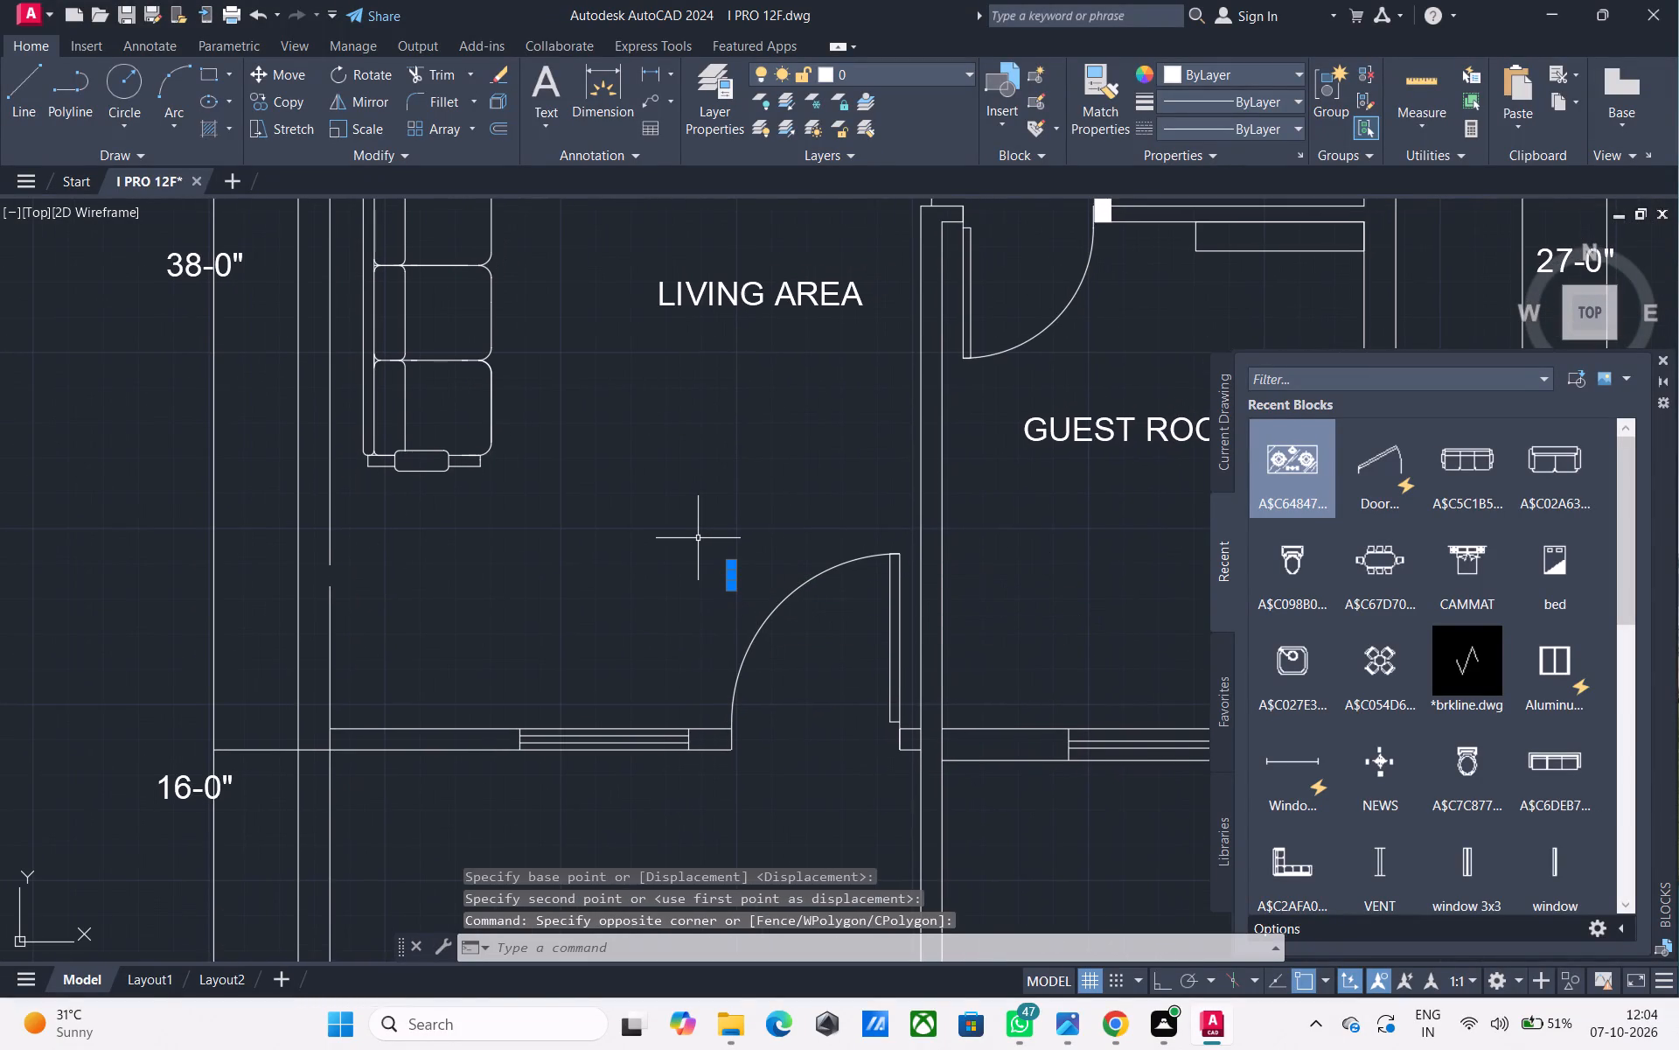
key(Delete)
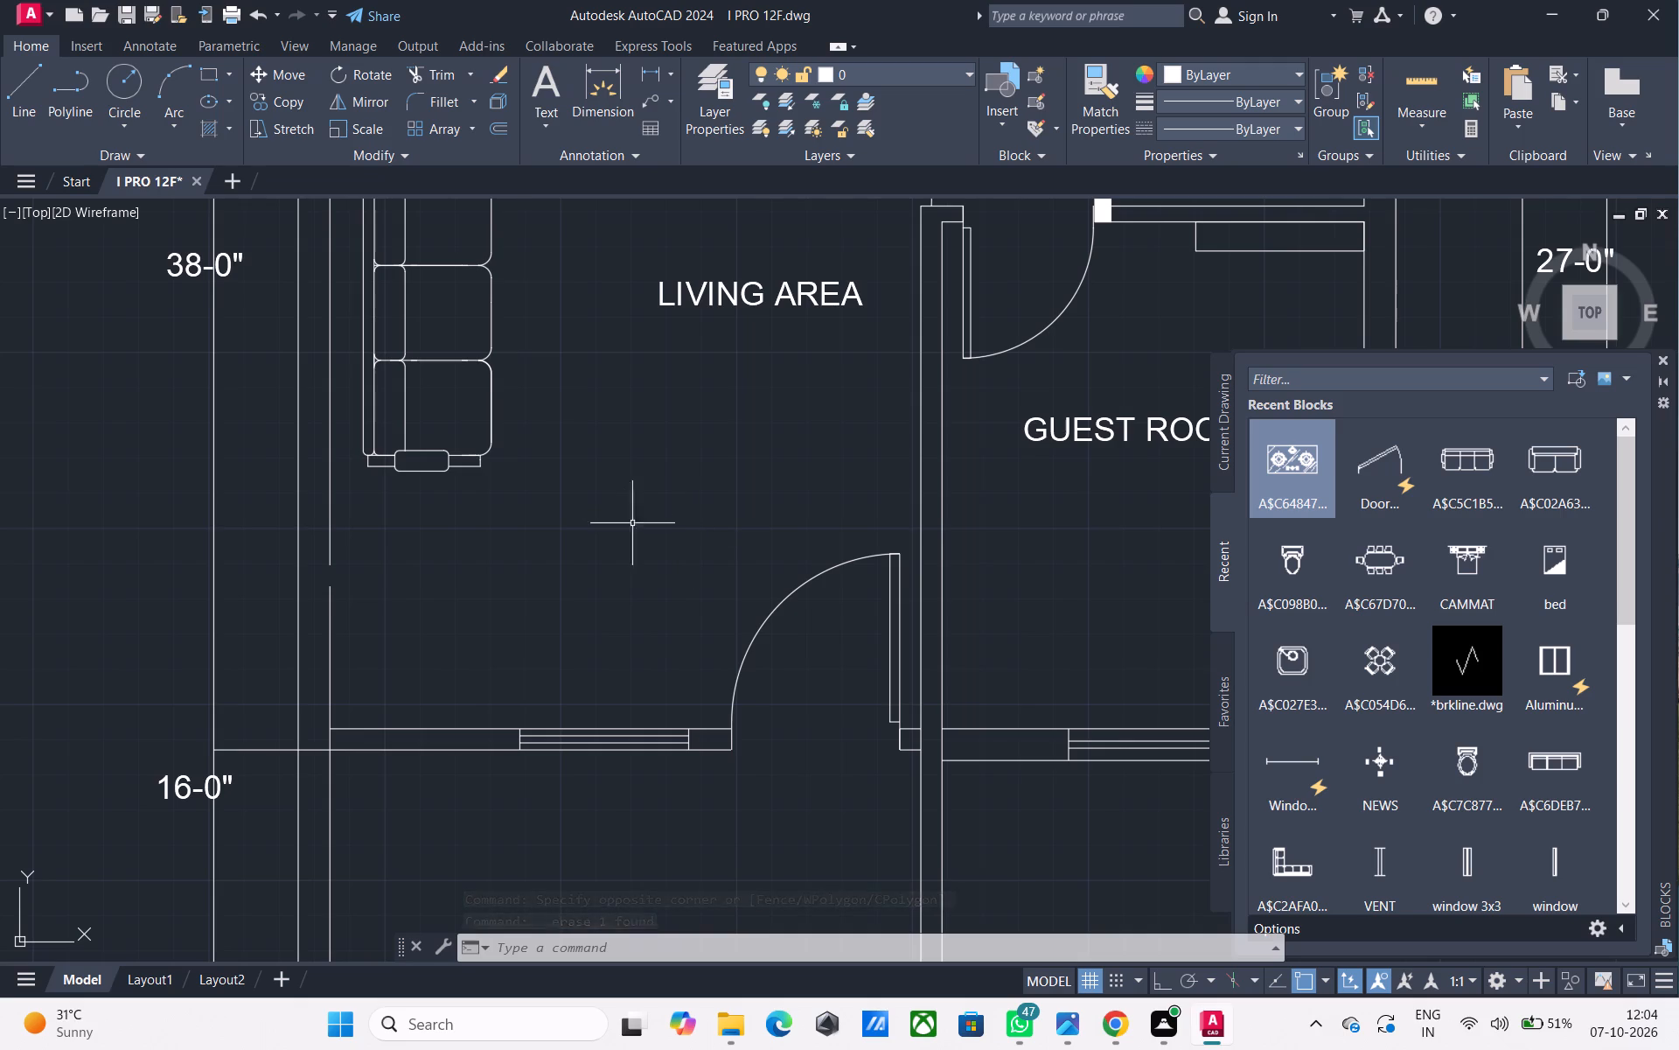
Join the two broken segments of the lower living area's left inner wall line into one line.
scroll(687, 612, down, 1)
middle_drag(686, 612, 673, 708)
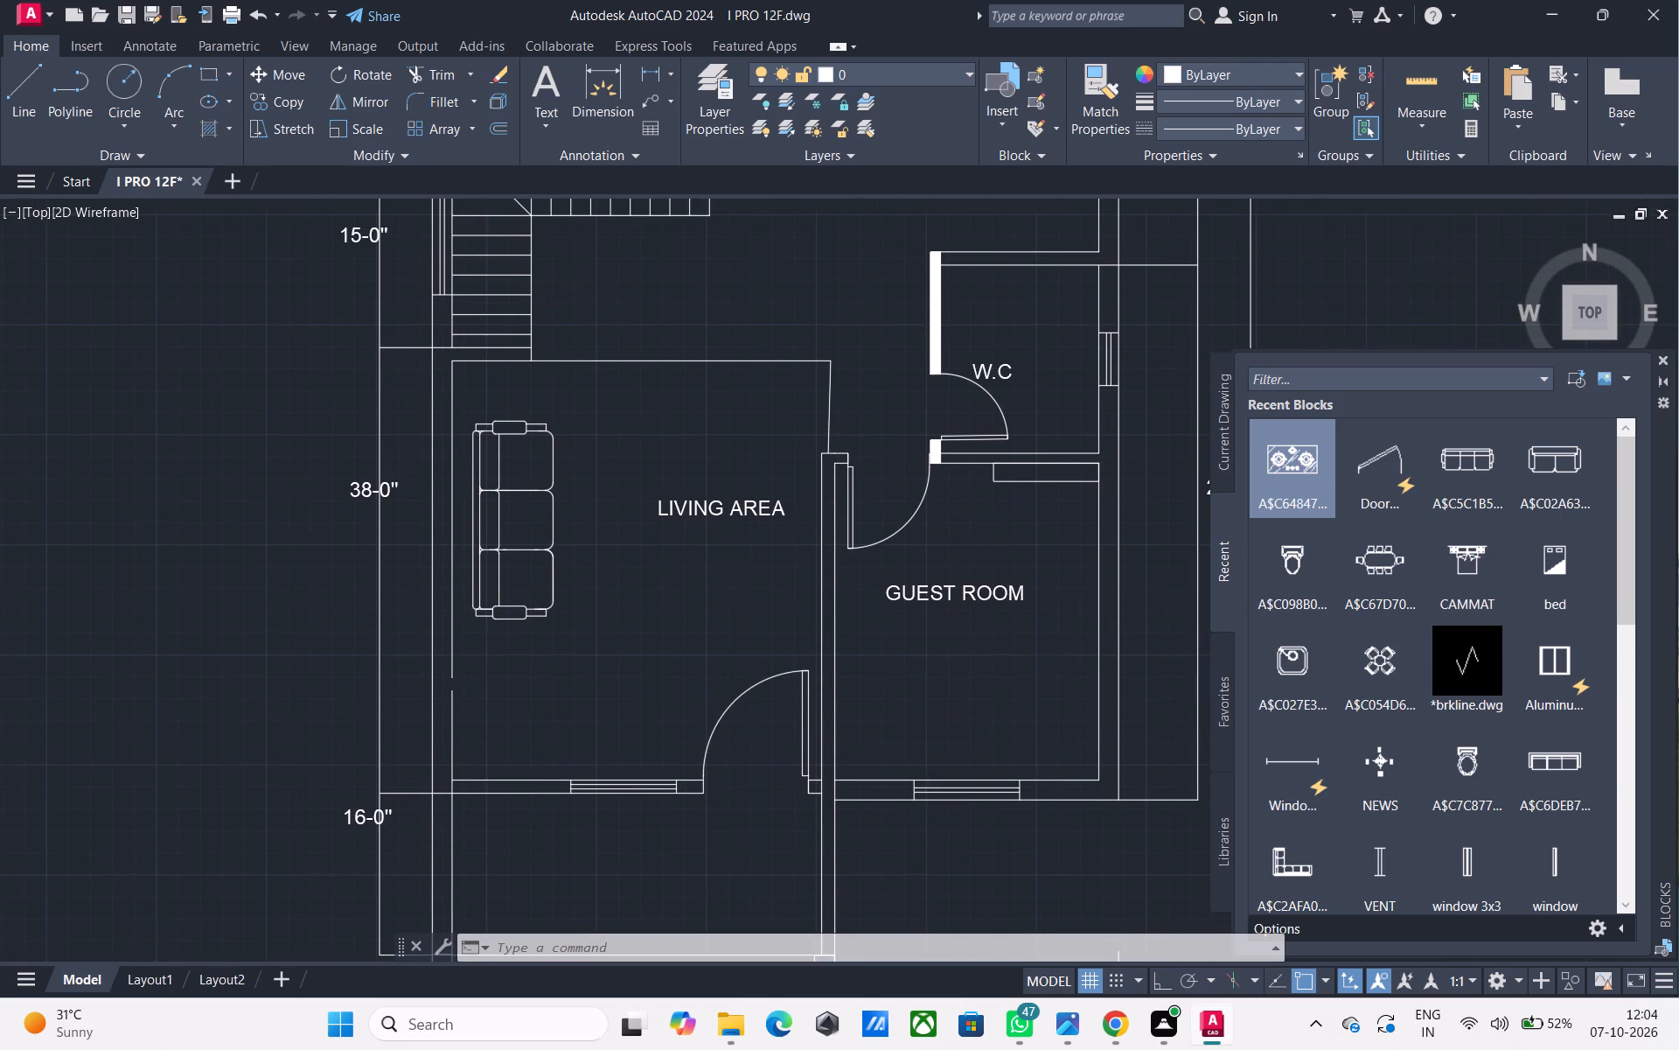
key(s)
key(Escape)
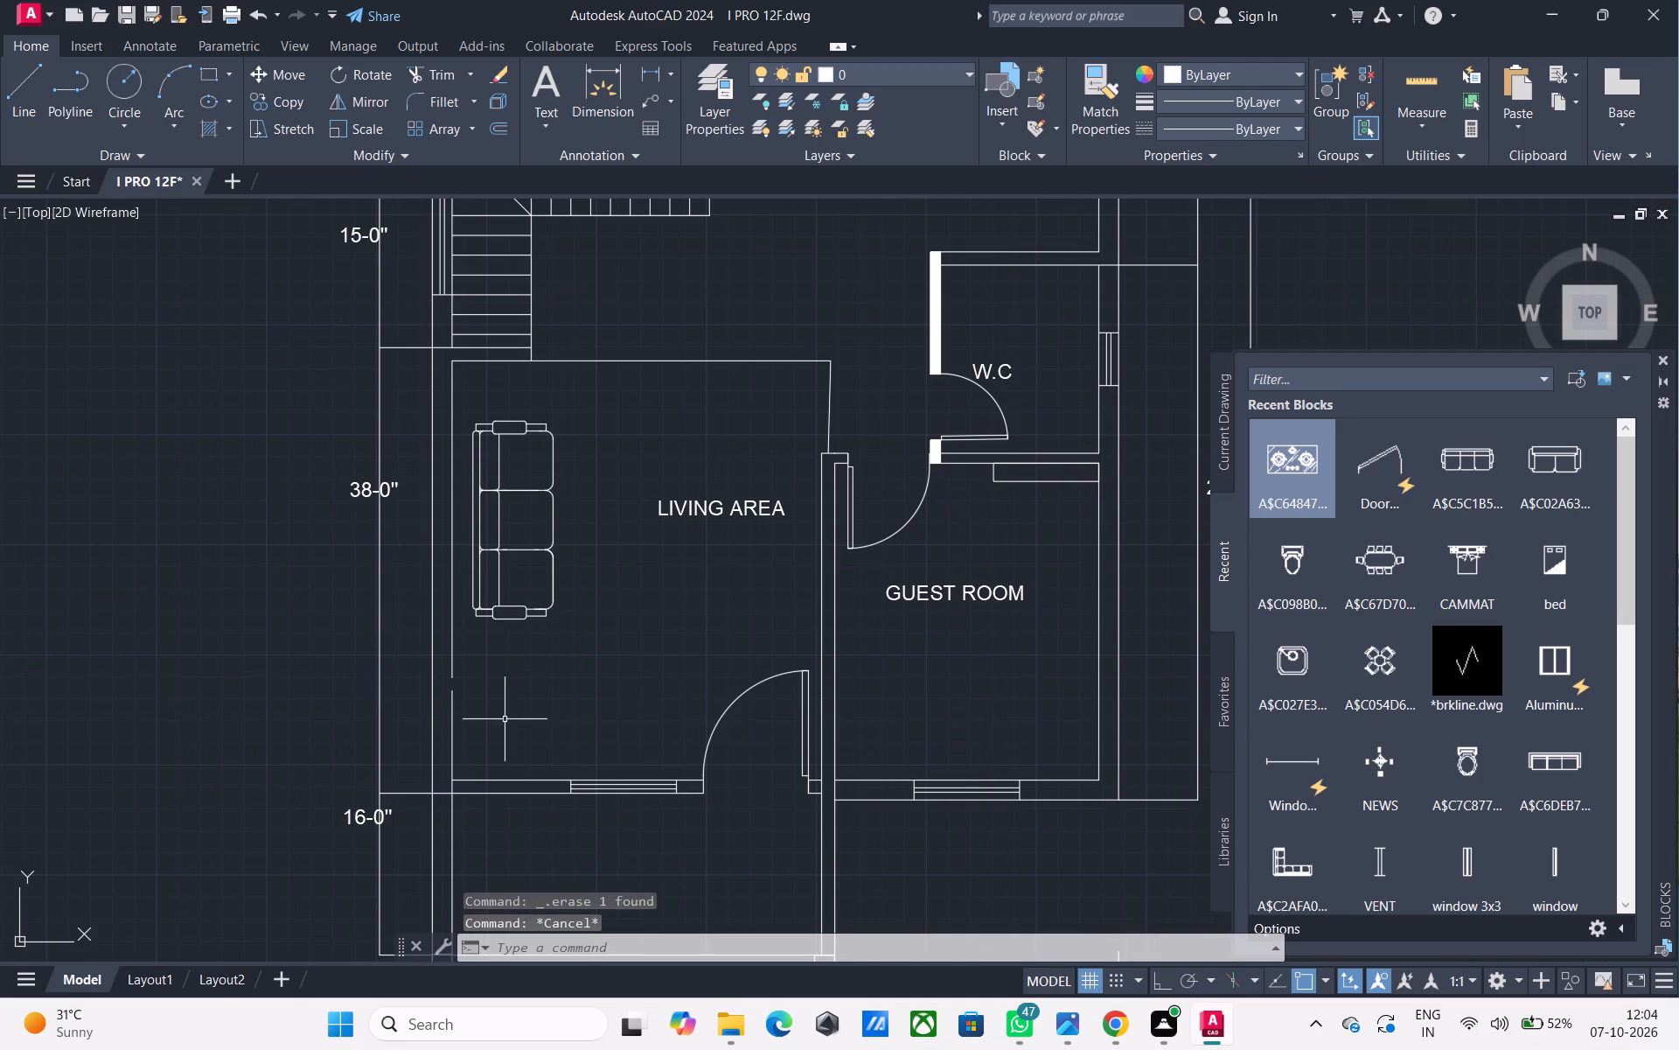
click(488, 713)
click(449, 649)
text(J)
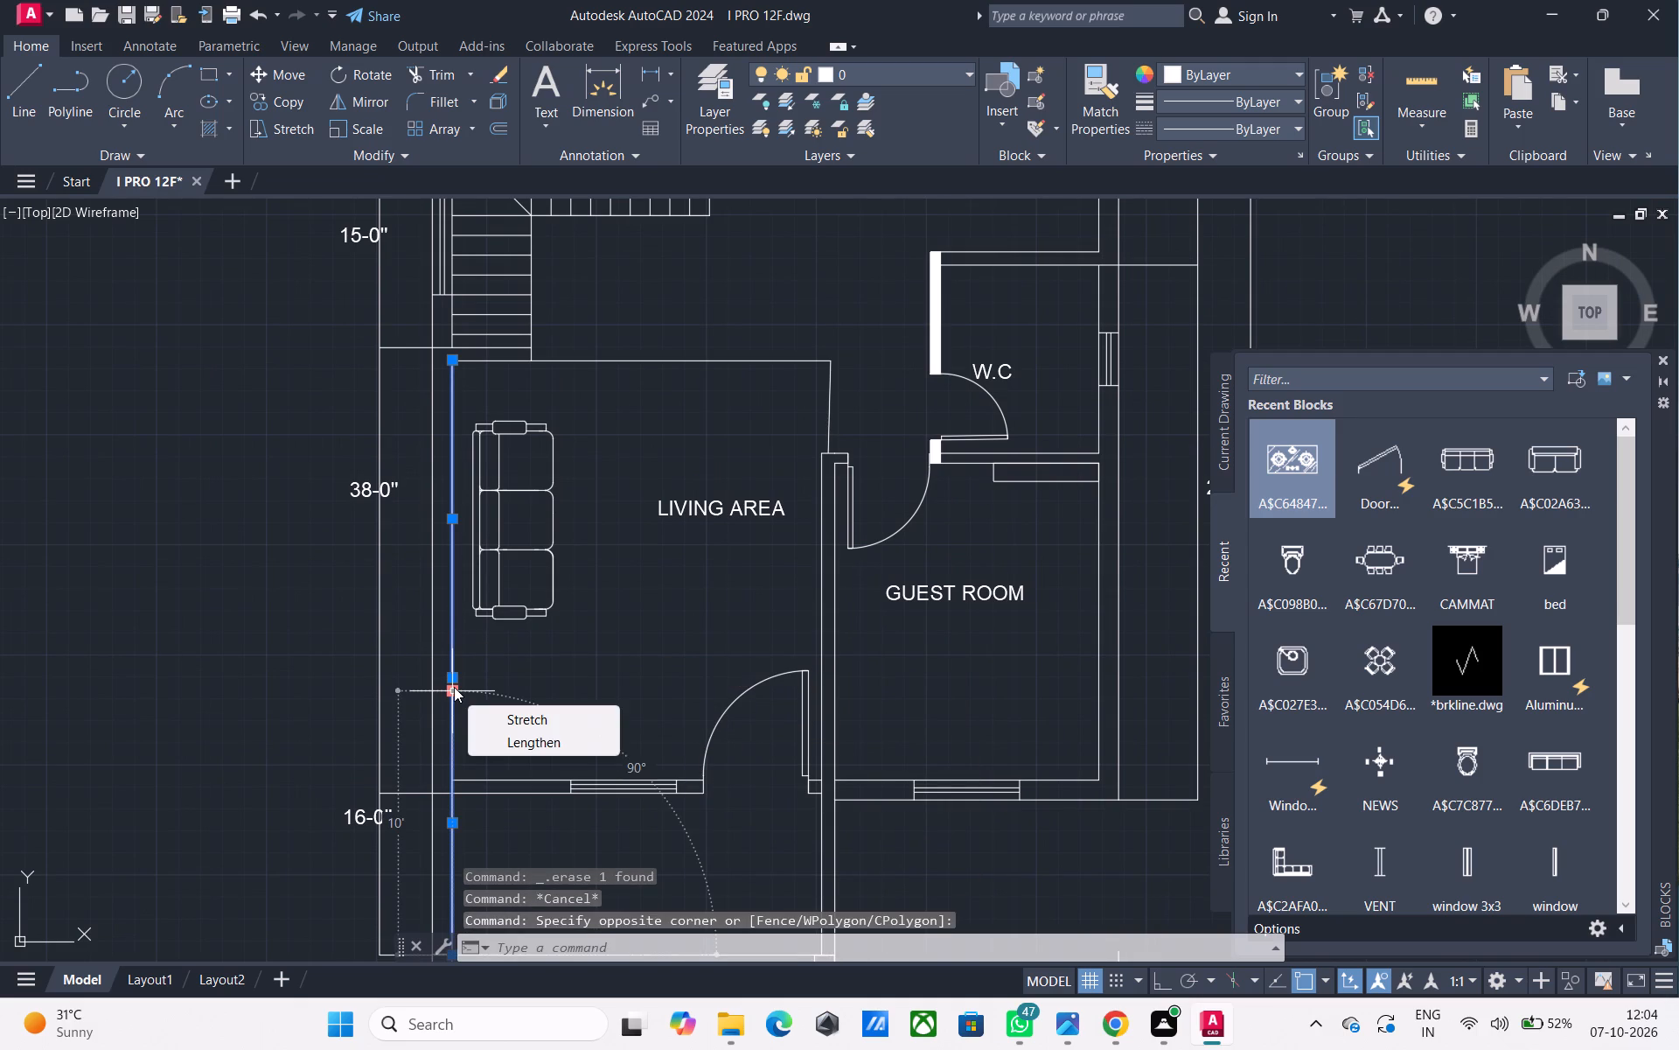
key(space)
text(J)
key(space)
Offset the lower living area's top wall line 4.5" upward, towards the stairs.
scroll(666, 707, down, 1)
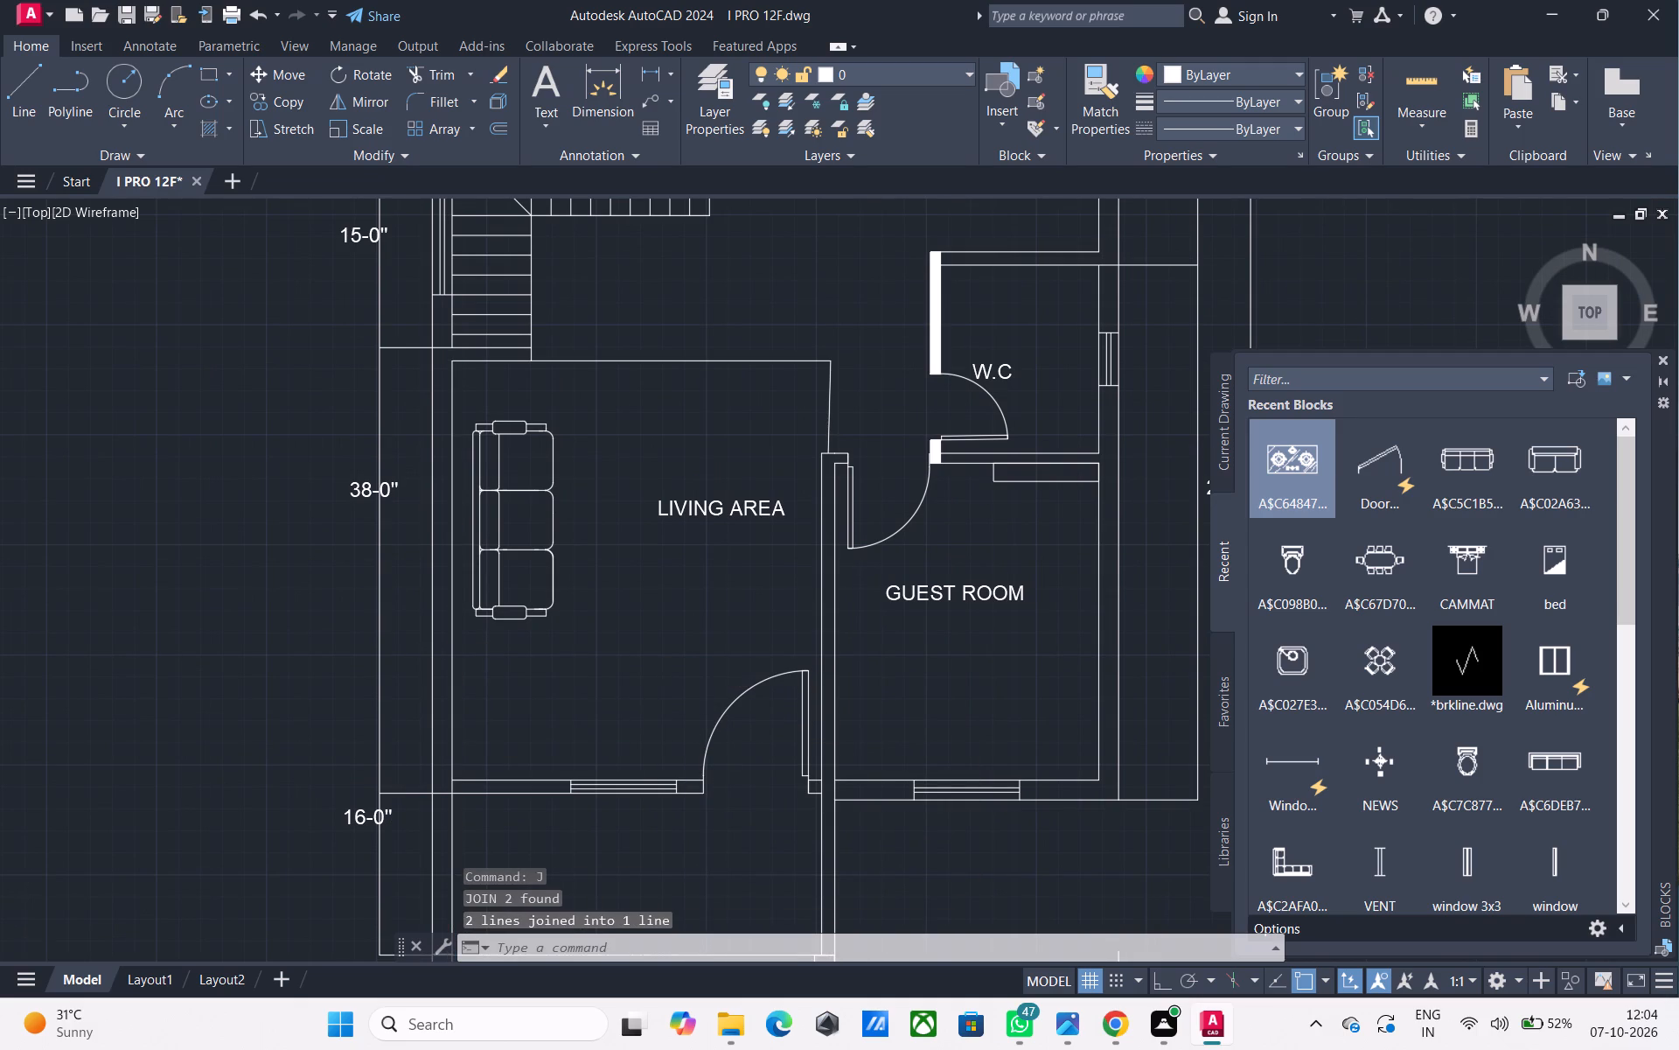
middle_drag(666, 707, 637, 699)
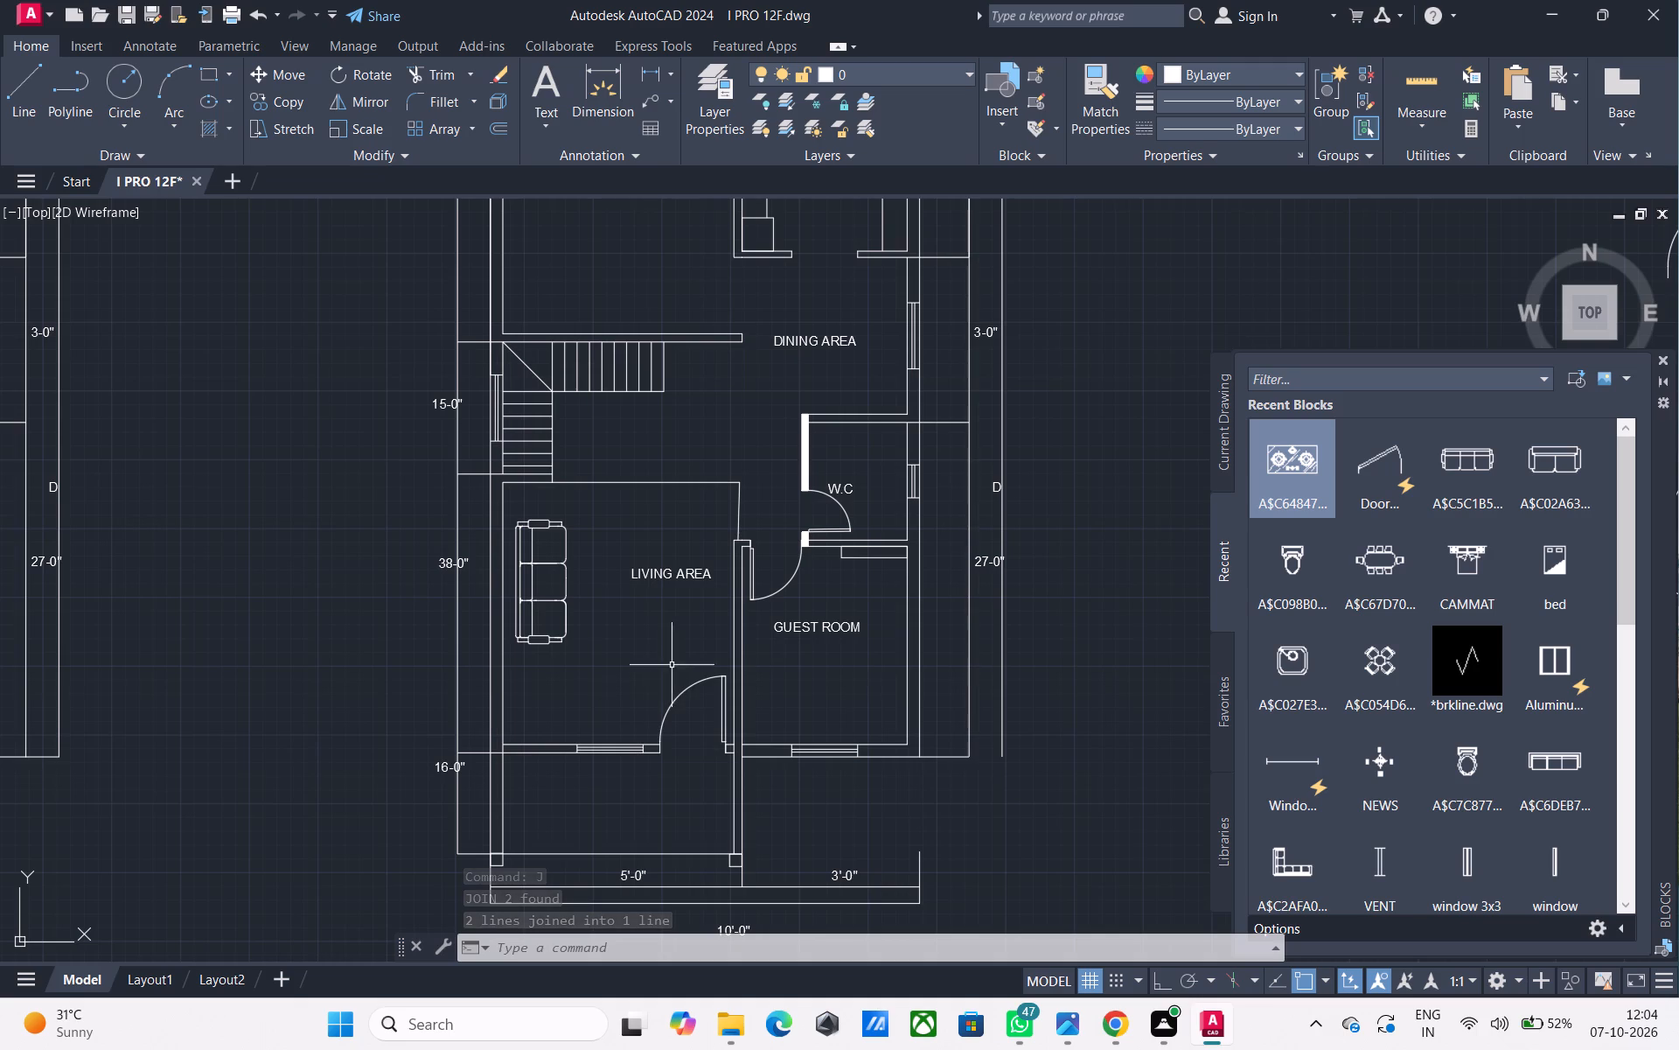
middle_drag(771, 657, 724, 640)
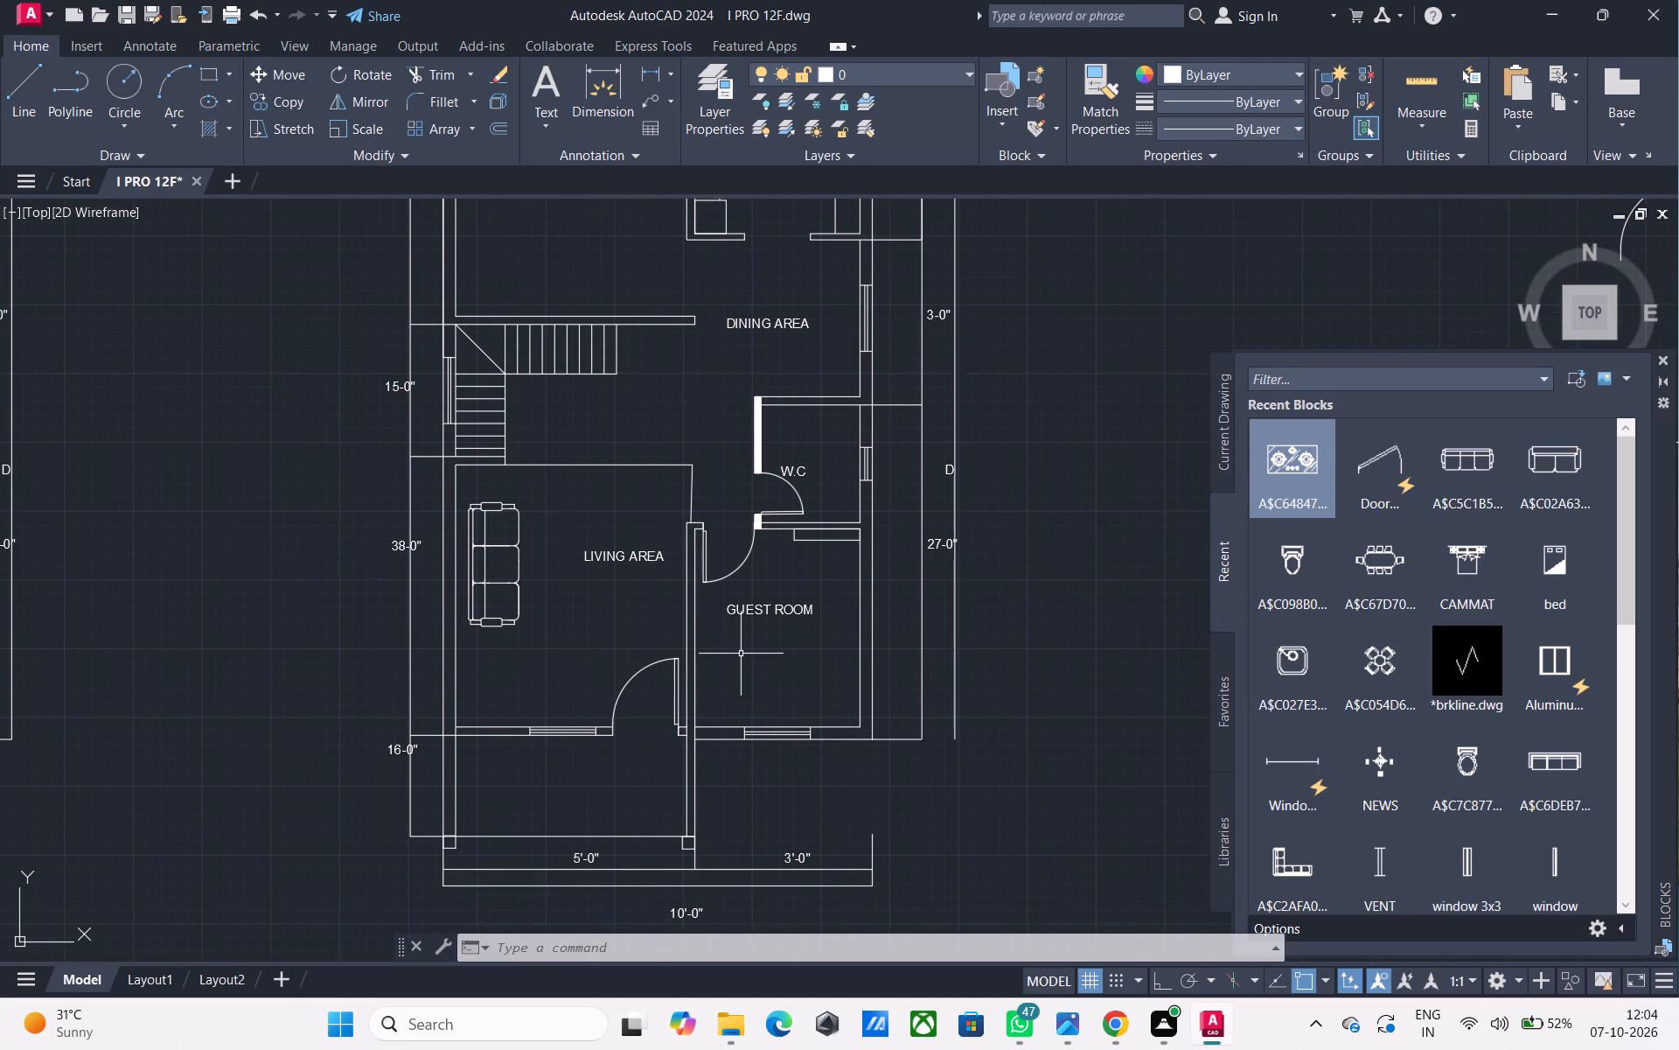
scroll(741, 654, down, 1)
middle_drag(738, 654, 707, 742)
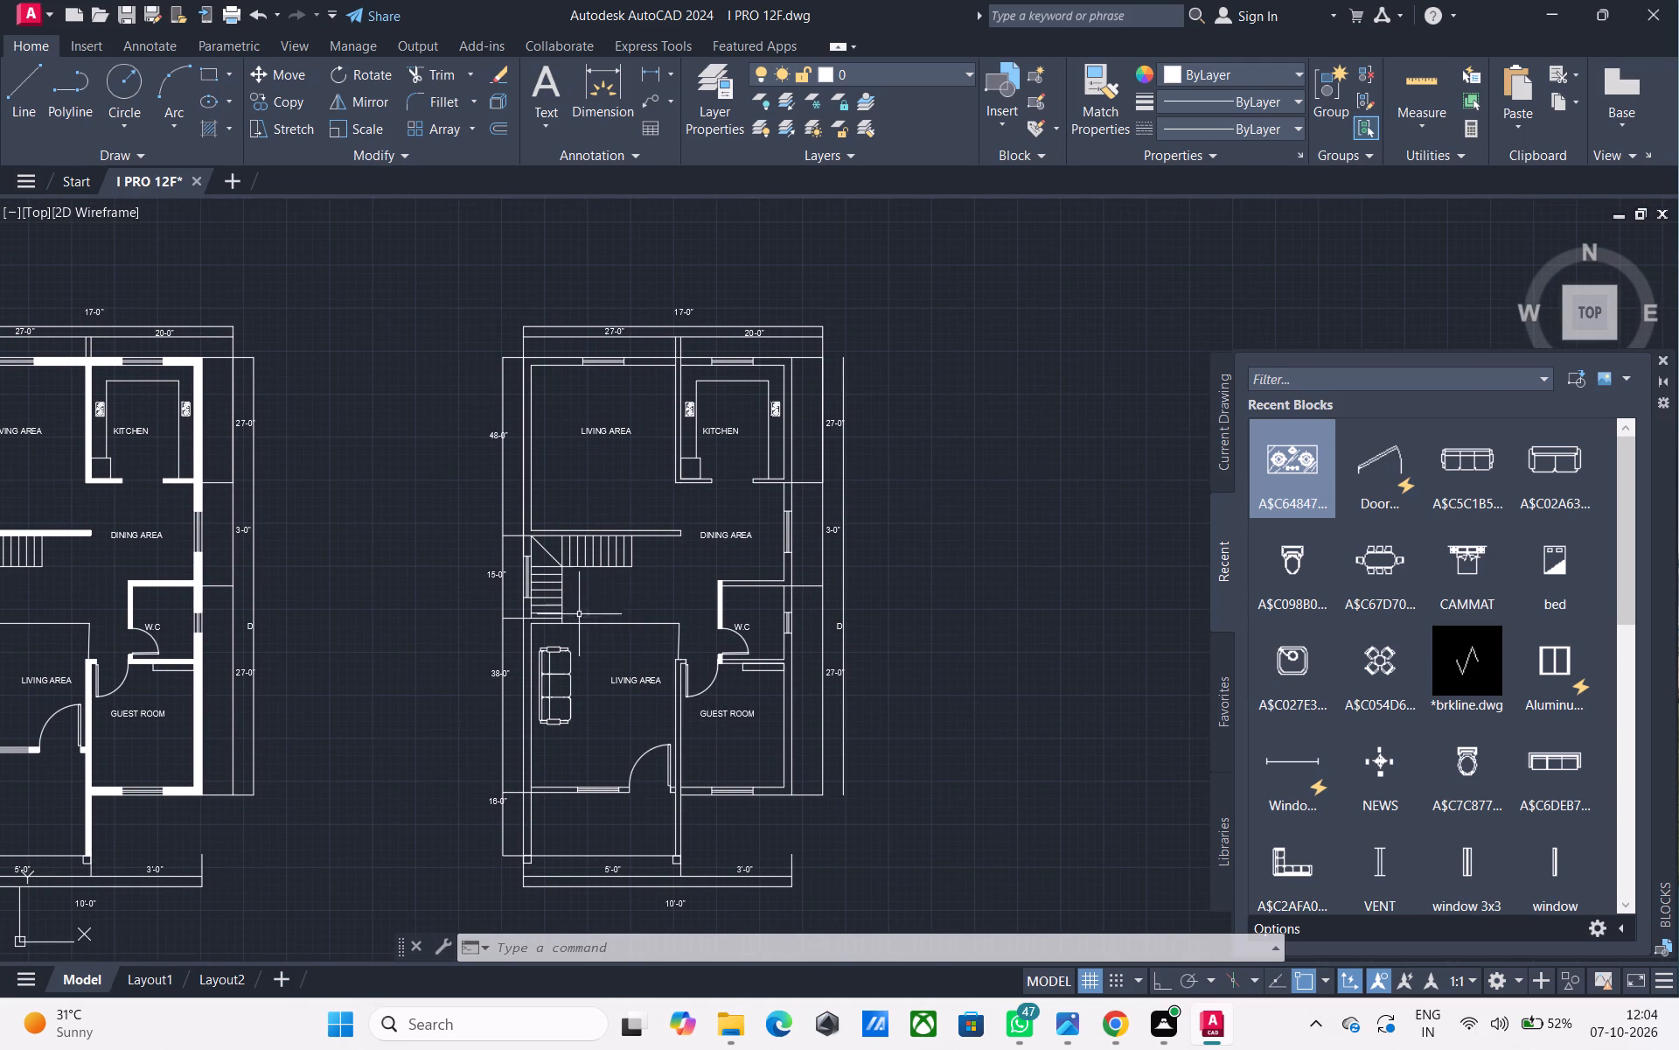
scroll(578, 616, up, 1)
click(606, 648)
click(603, 614)
text(O)
key(space)
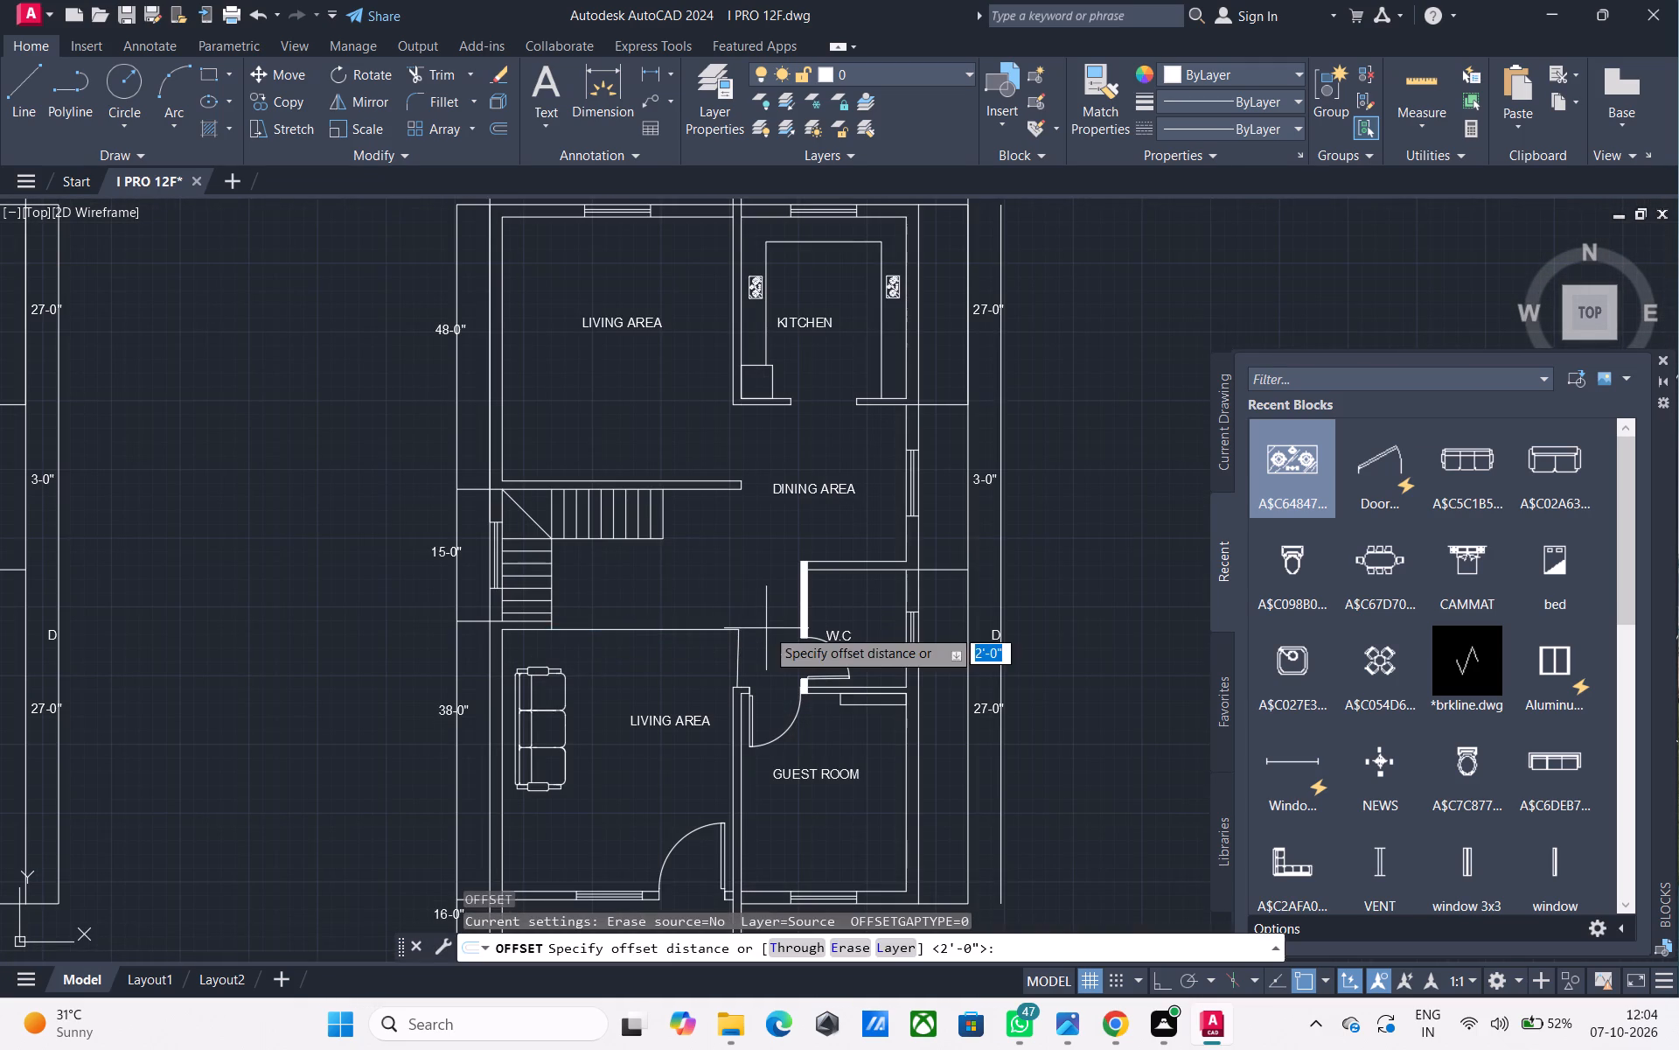
text(4.5")
key(Return)
click(751, 538)
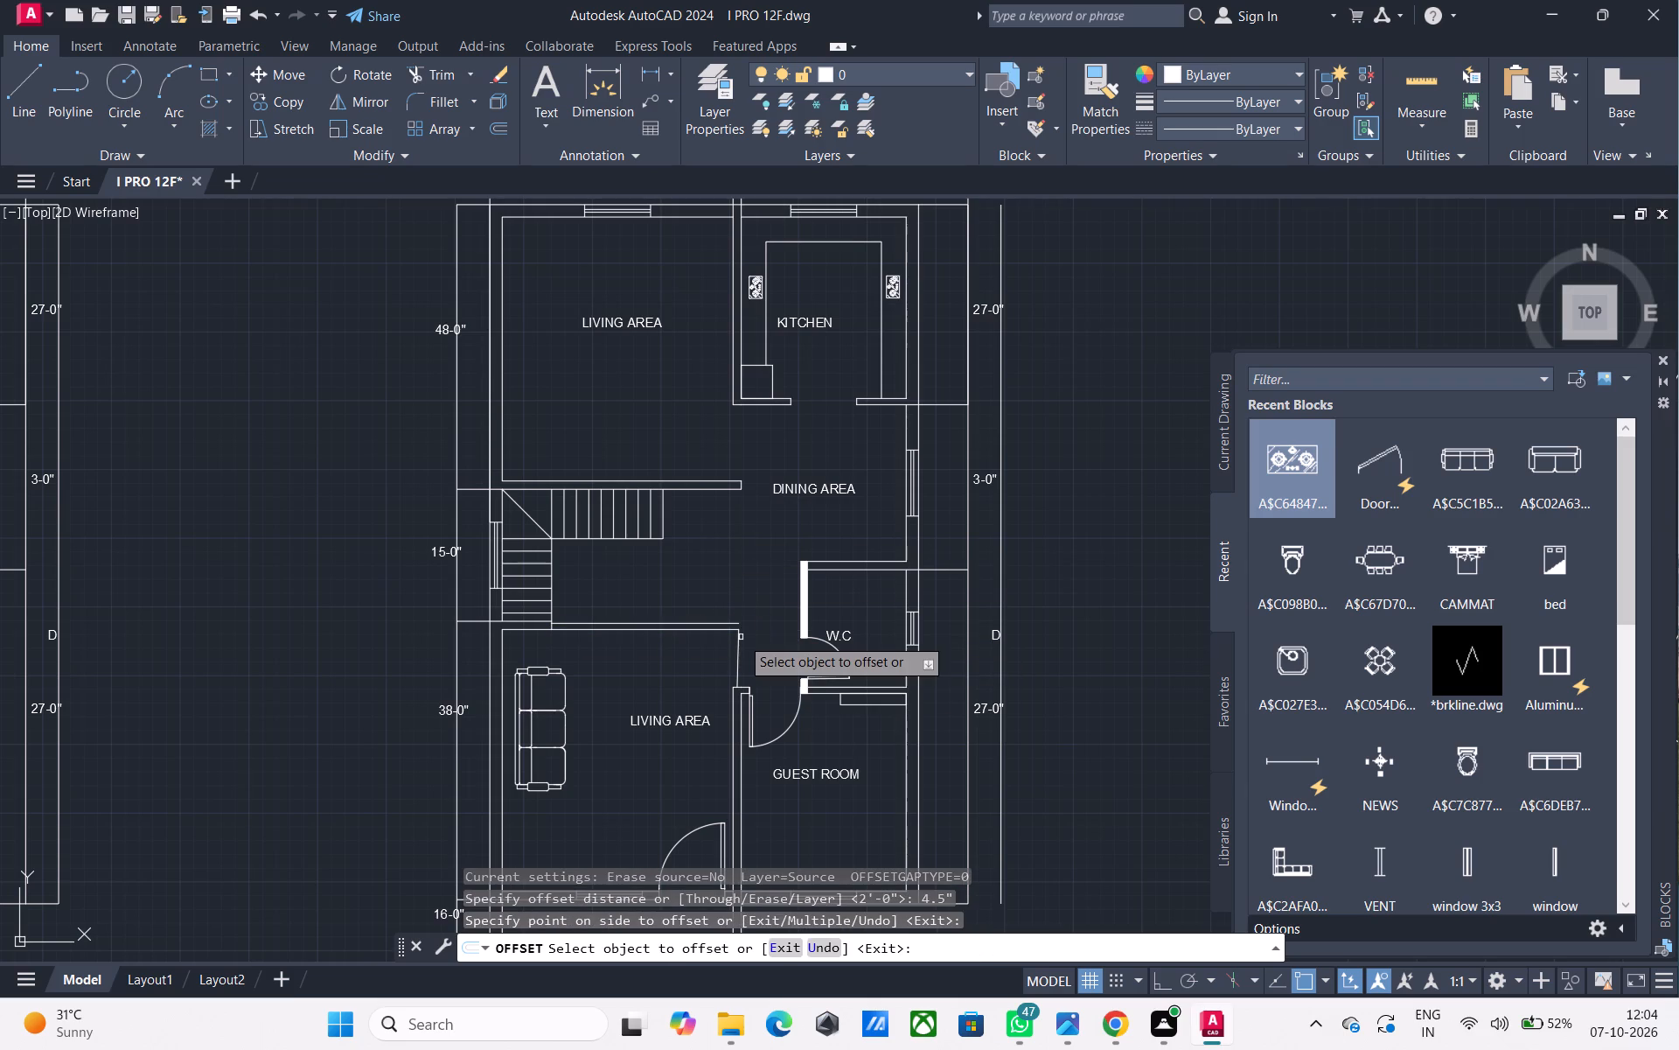
key(Escape)
Delete the solid hatch from the W.C wall in the copied plan.
middle_drag(807, 692, 795, 676)
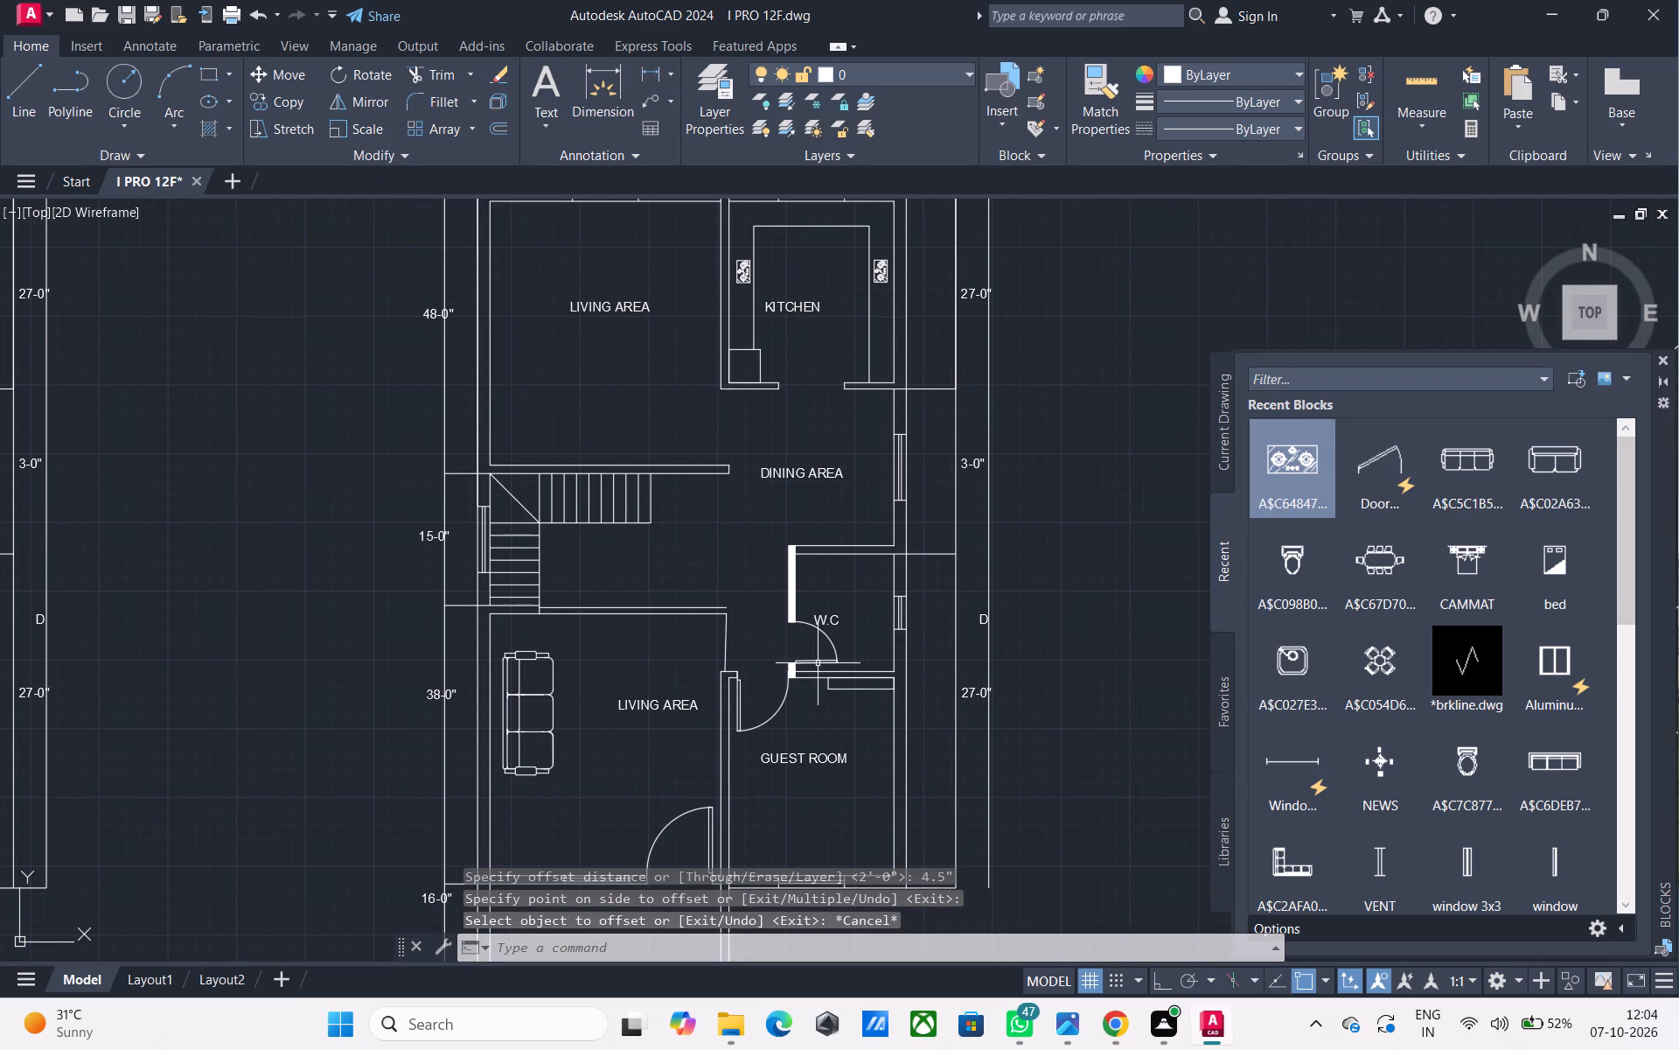
scroll(805, 587, up, 2)
click(766, 592)
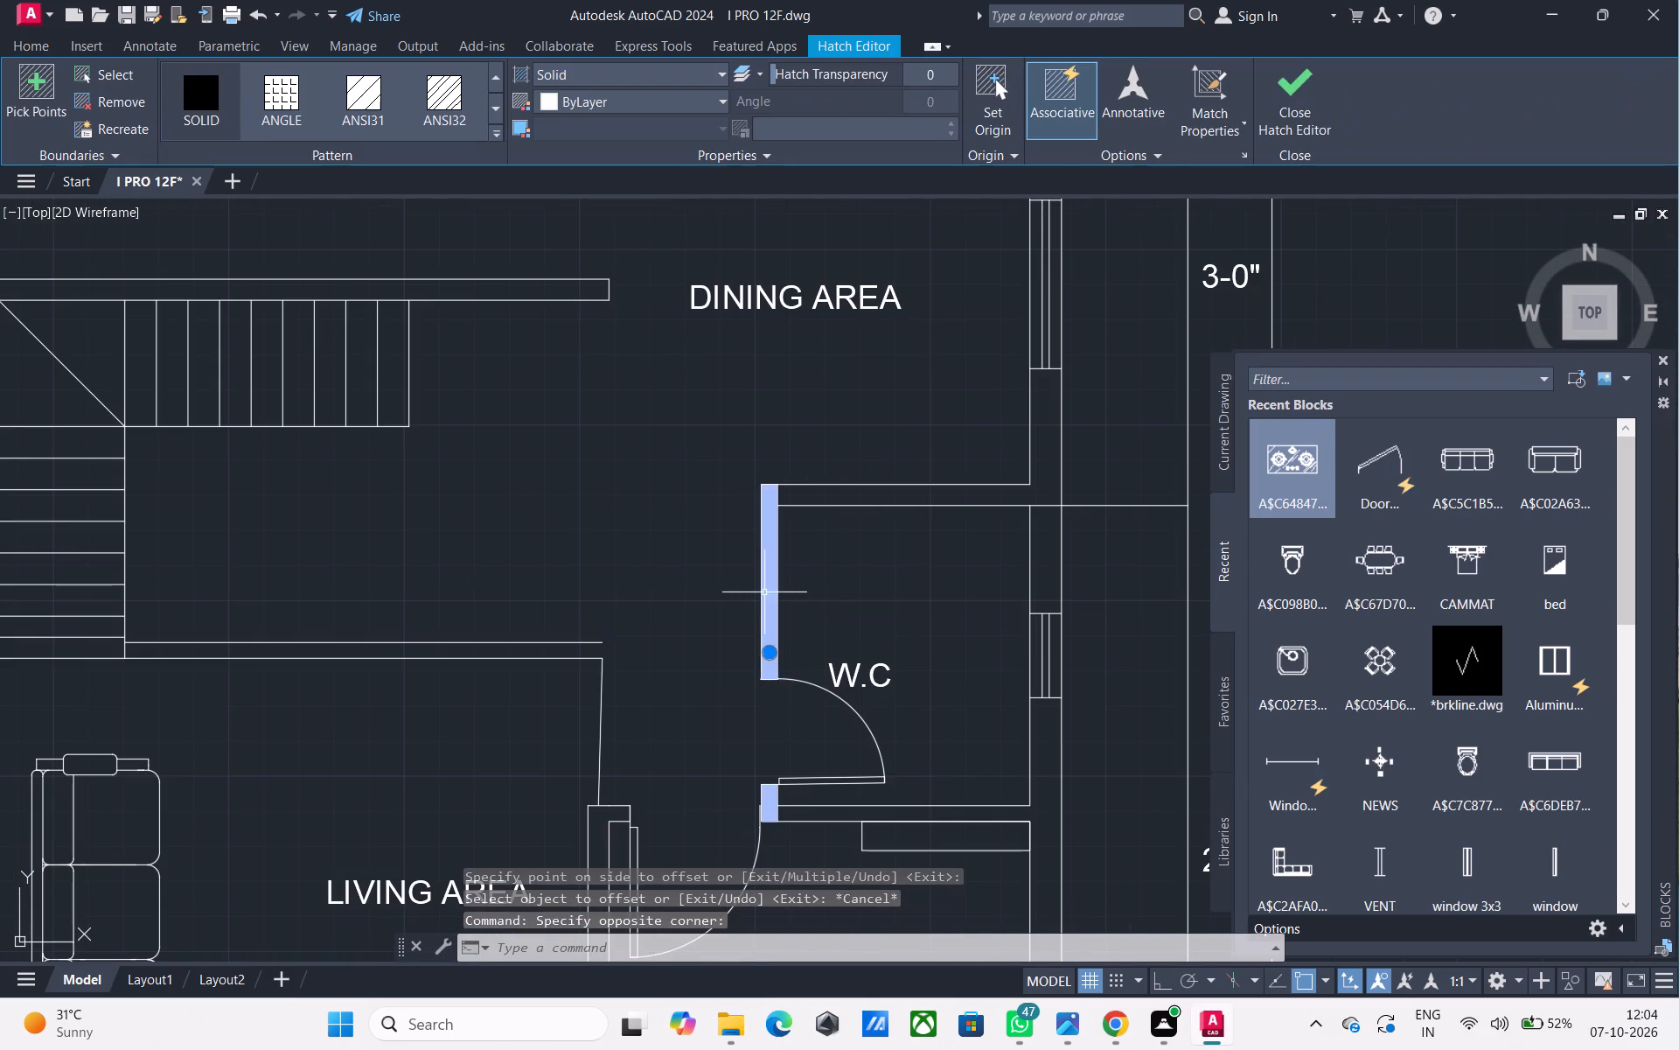
key(Delete)
Trim away the W.C's top and left wall lines and delete the leftover corner pieces.
scroll(764, 593, down, 1)
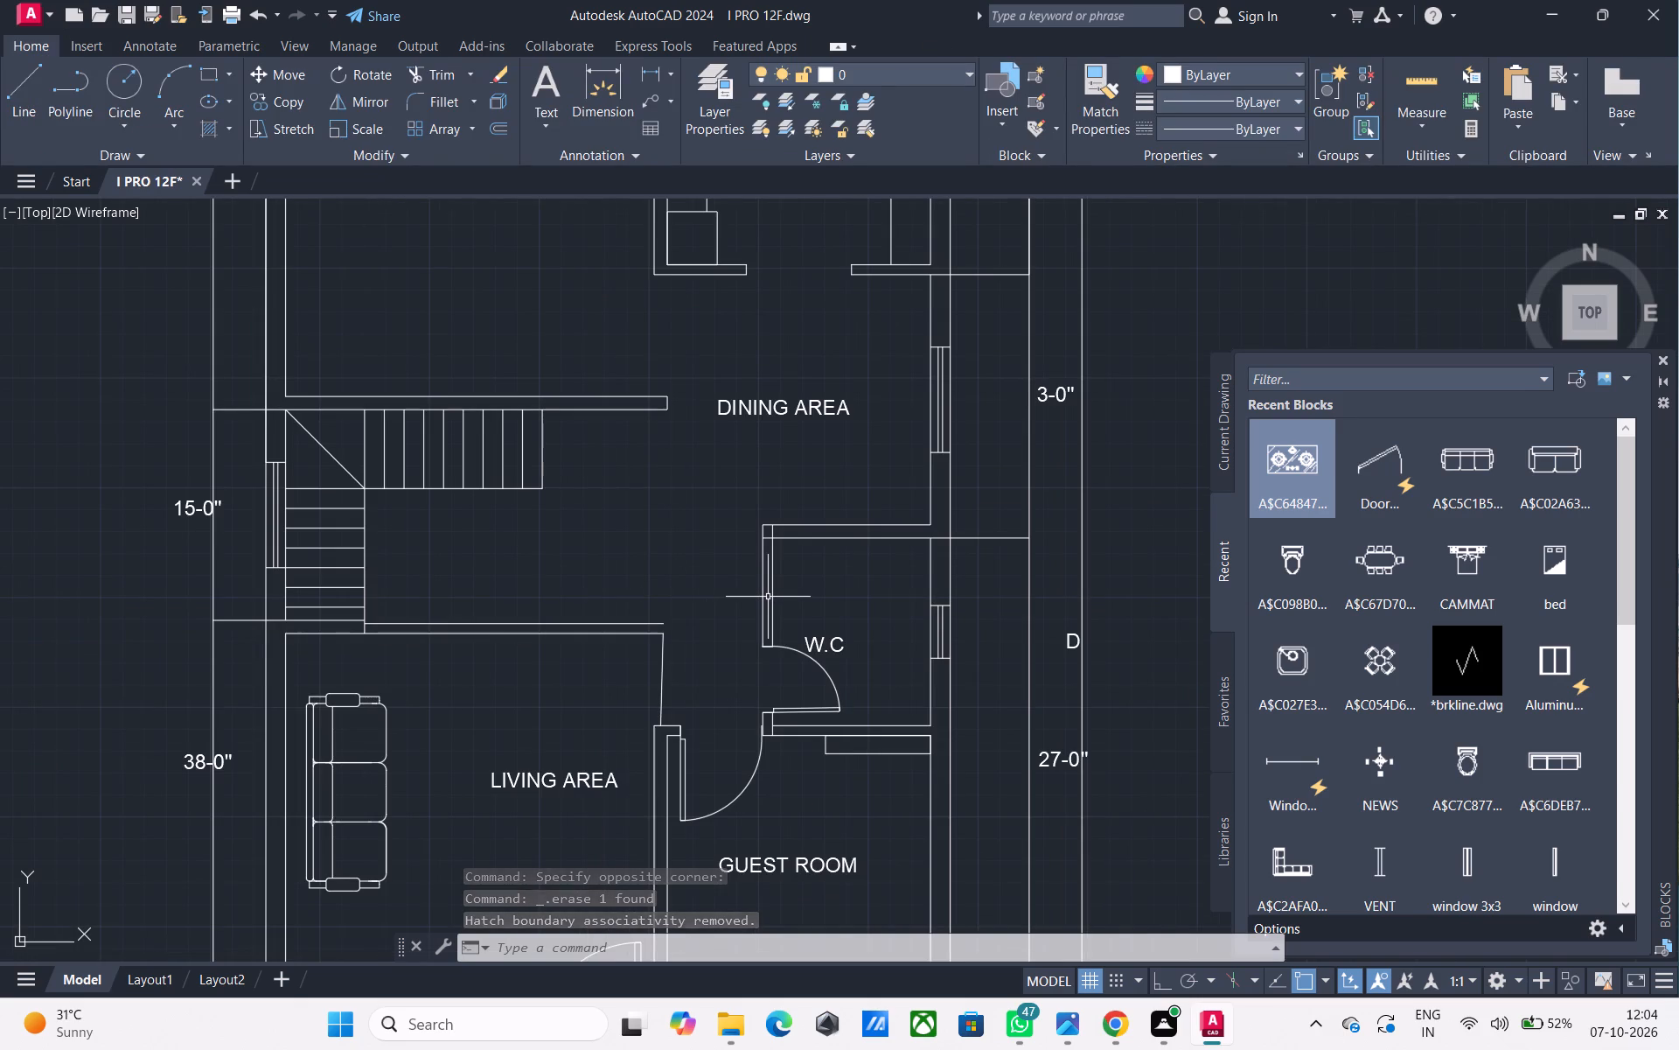
text(TR)
key(space)
click(812, 672)
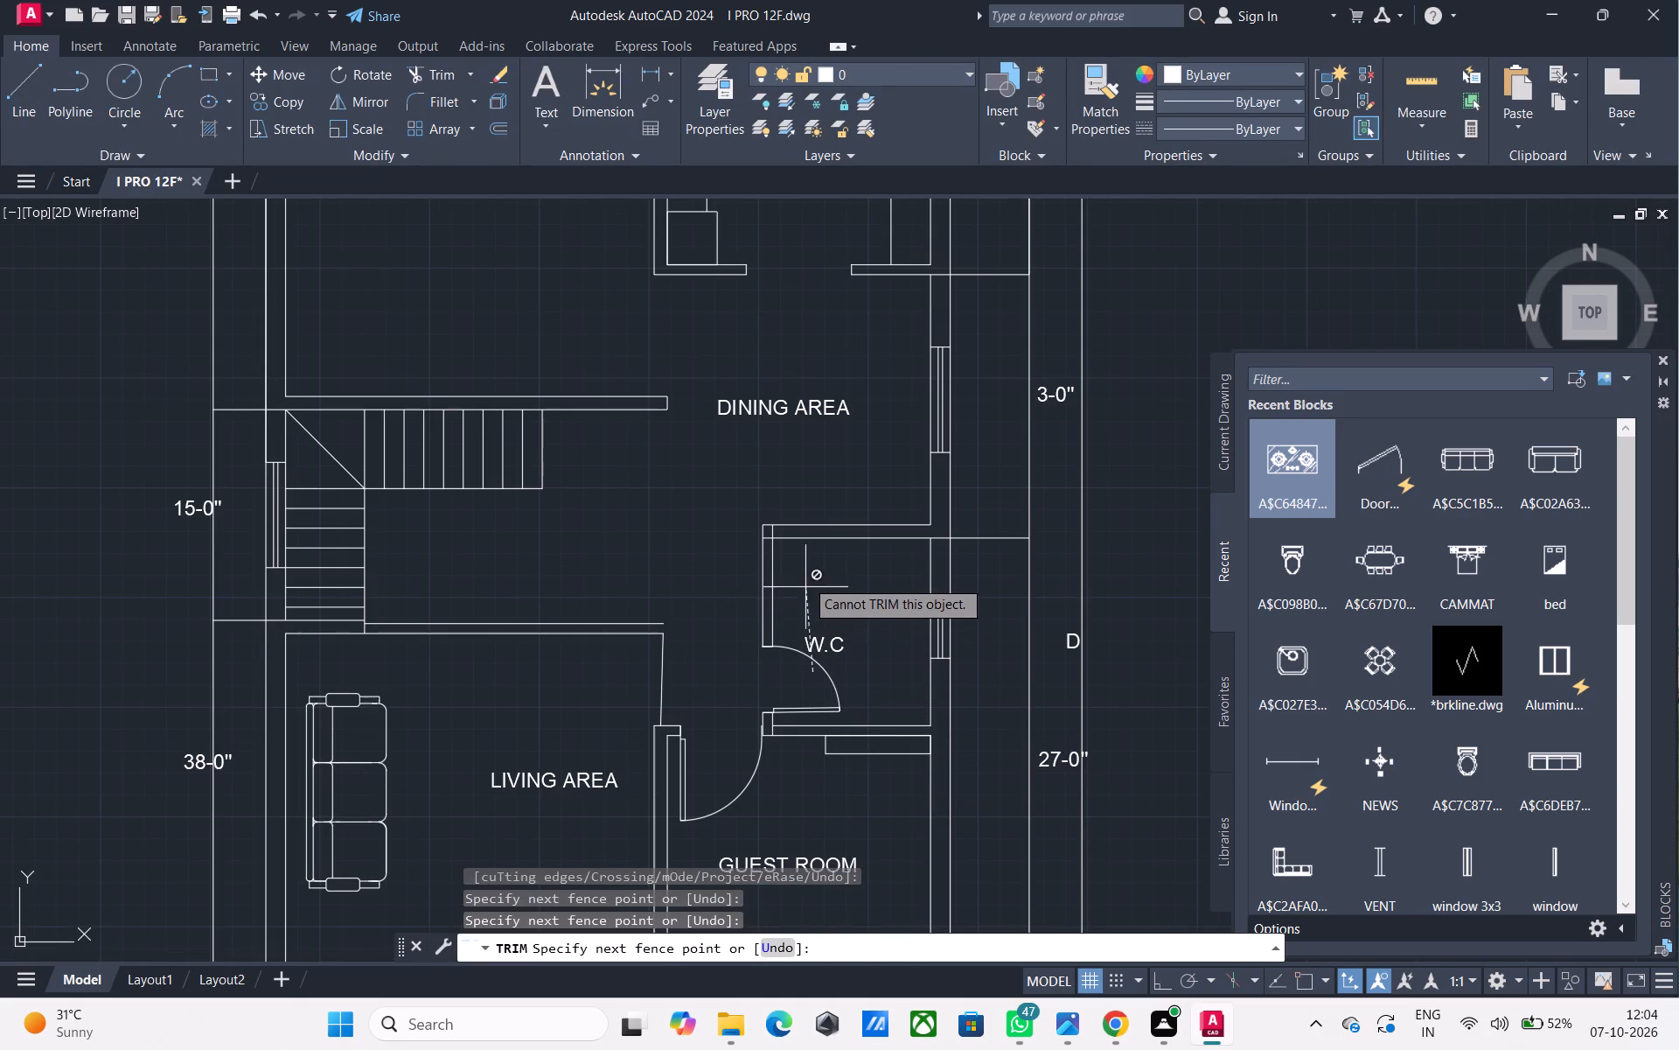
click(800, 512)
click(771, 597)
click(754, 584)
click(795, 582)
click(769, 527)
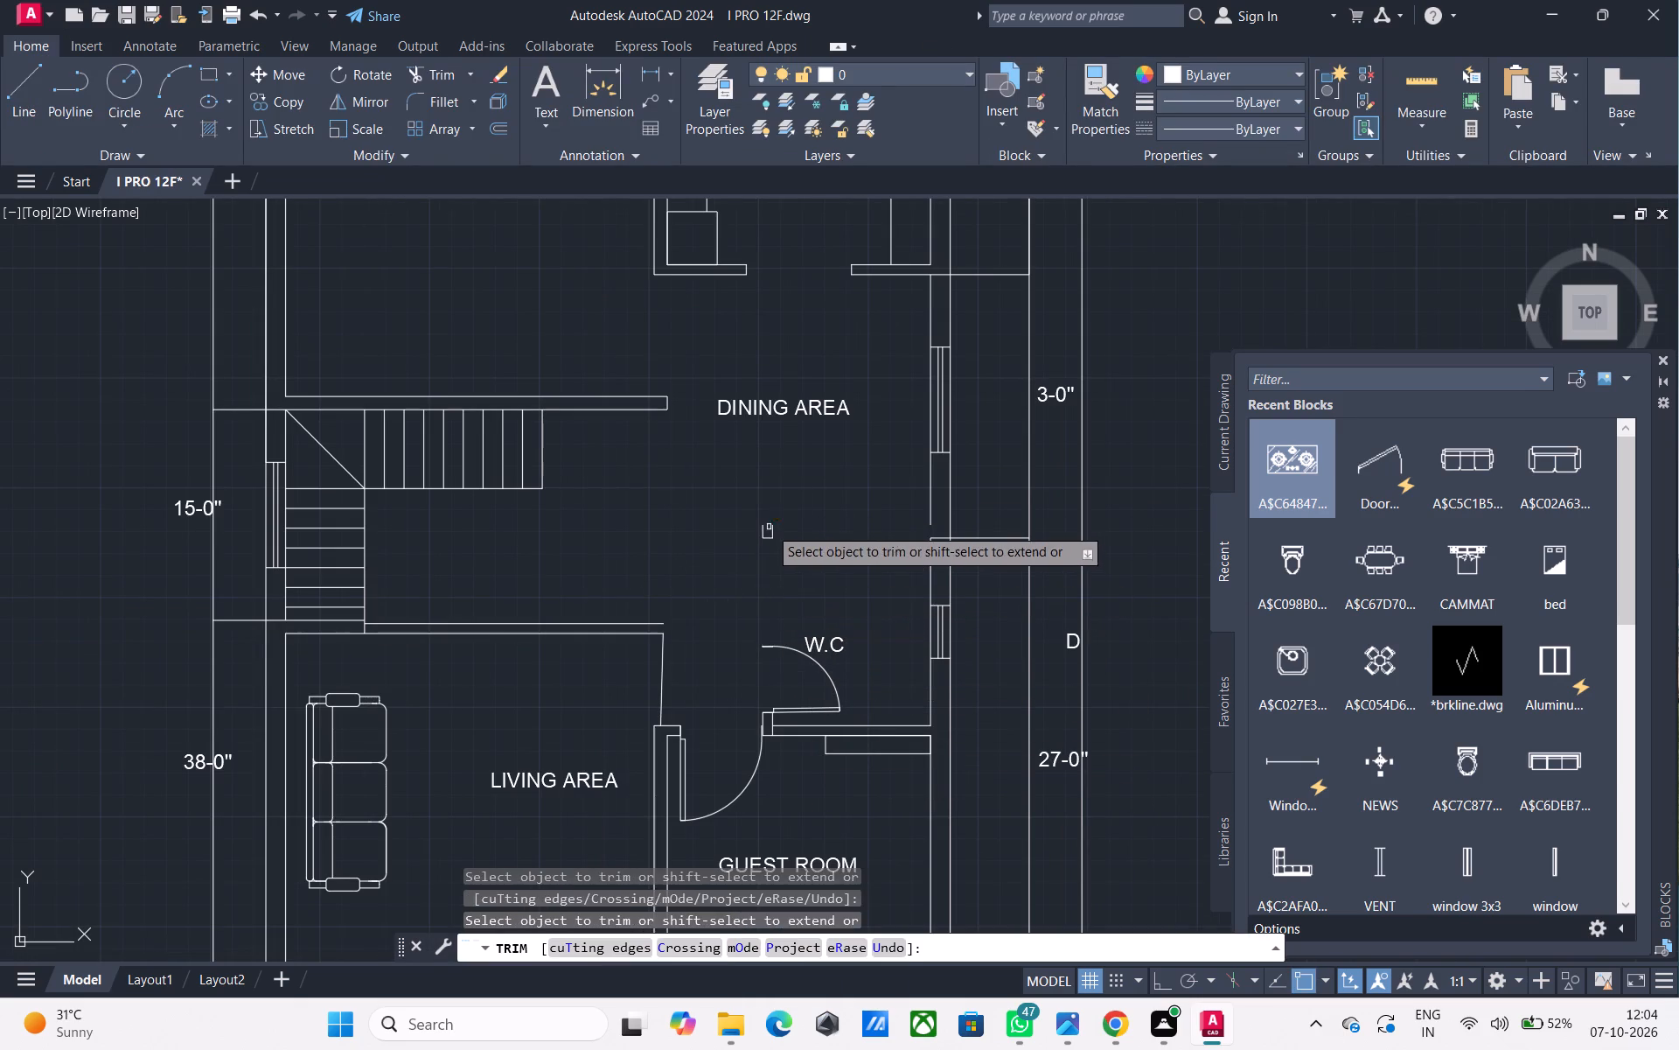
click(769, 543)
click(771, 532)
key(Escape)
drag(783, 566, 778, 555)
click(746, 515)
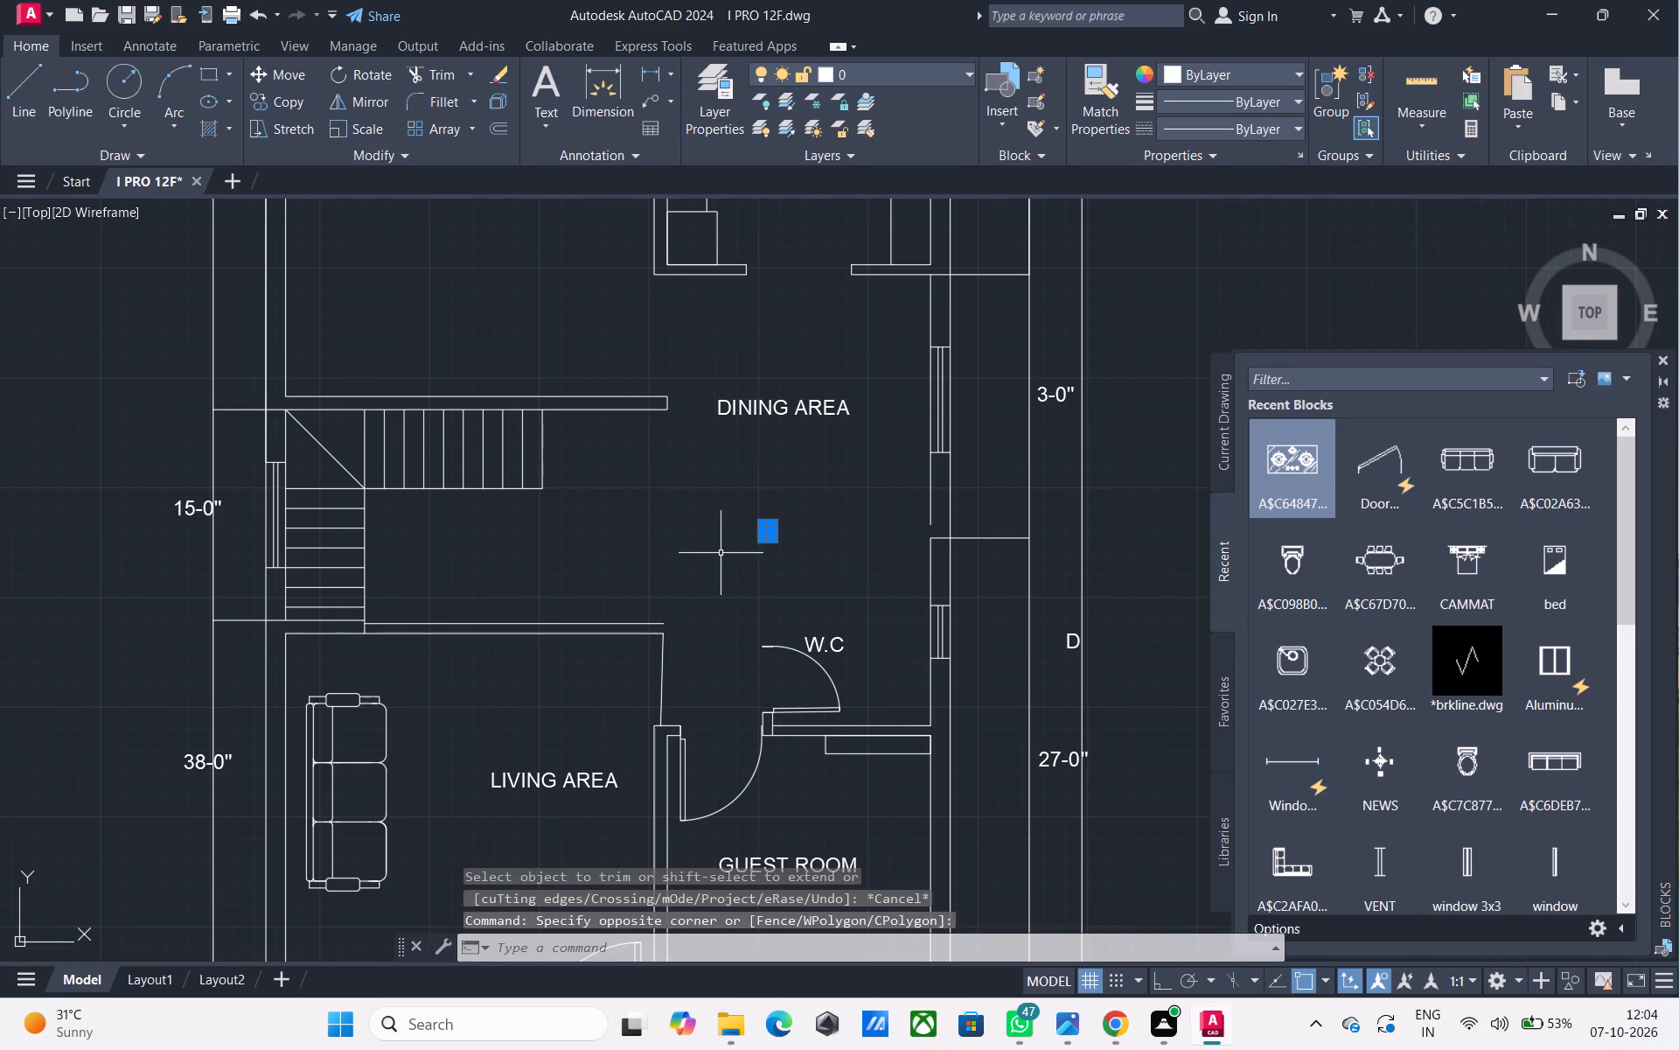
key(Delete)
Delete the W.C and guest-room doors, the wall between those rooms, its leftover stubs and the narrow rectangle below it.
drag(875, 779, 848, 749)
click(812, 698)
key(Delete)
click(821, 773)
click(766, 700)
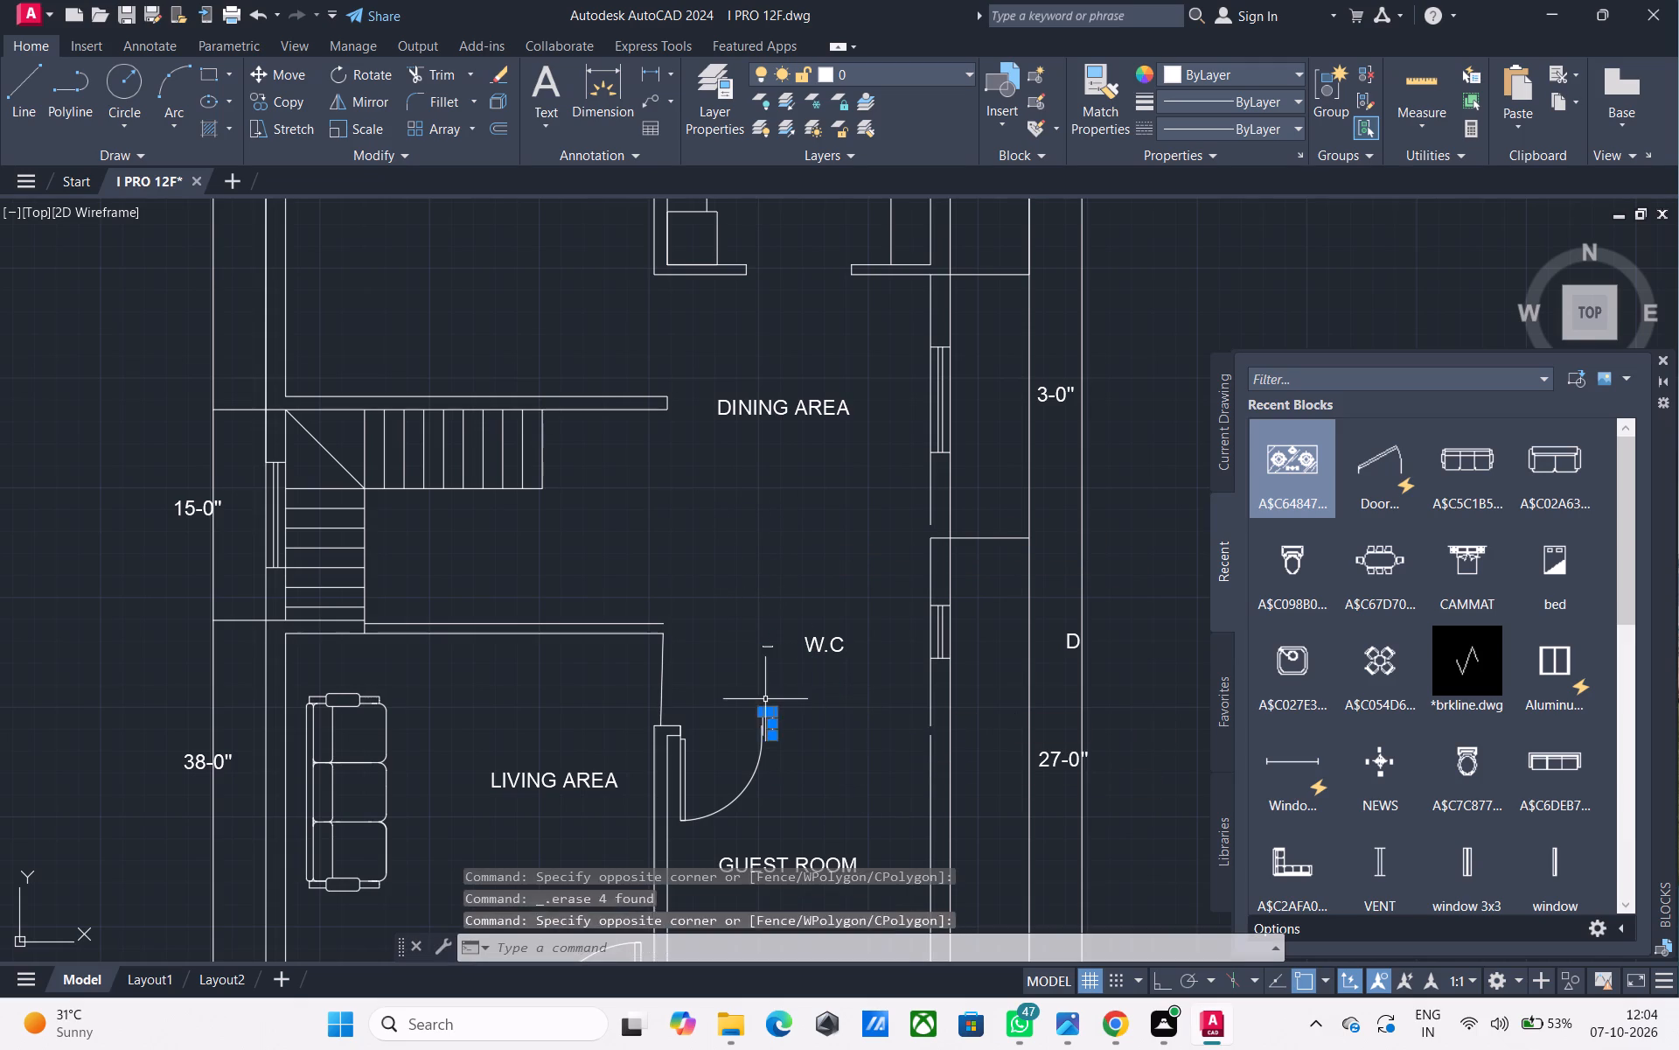
key(Delete)
click(786, 763)
click(735, 710)
key(Delete)
drag(812, 703, 806, 689)
click(758, 613)
key(Delete)
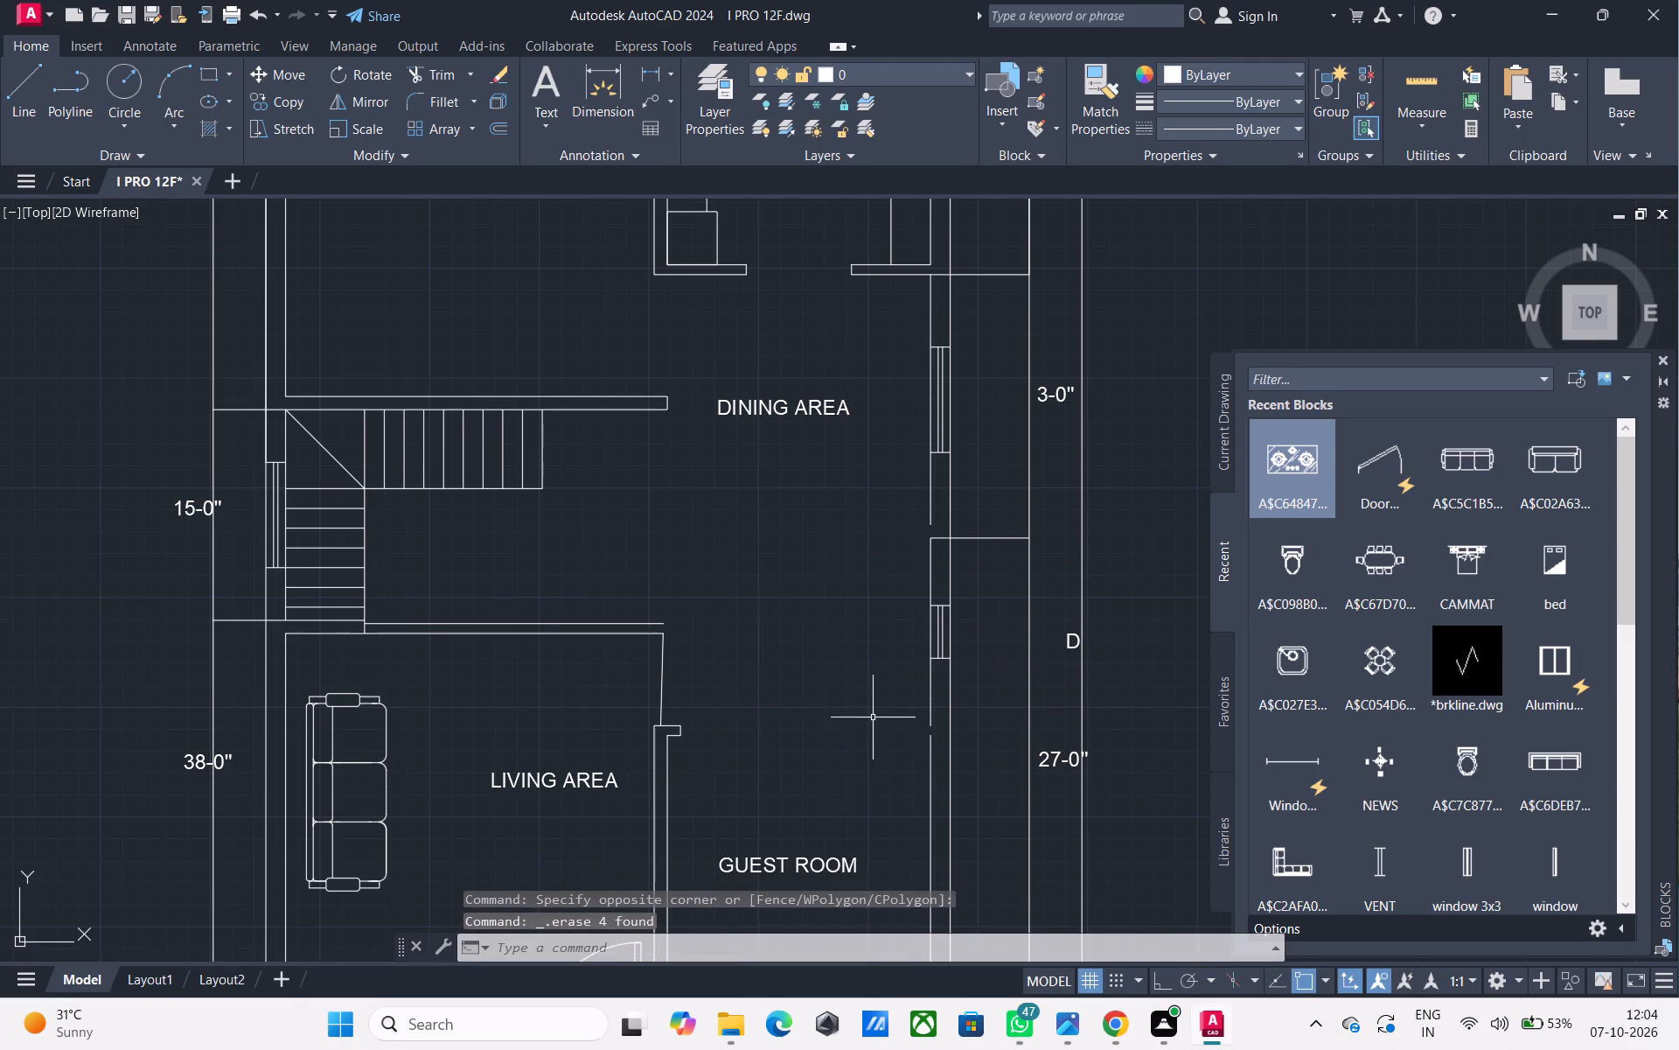
Extend both lines of the lower living area's top wall across to the building's right outer wall.
scroll(861, 703, down, 1)
middle_drag(860, 703, 813, 601)
text(EX)
key(space)
middle_drag(691, 568, 683, 563)
scroll(681, 561, up, 2)
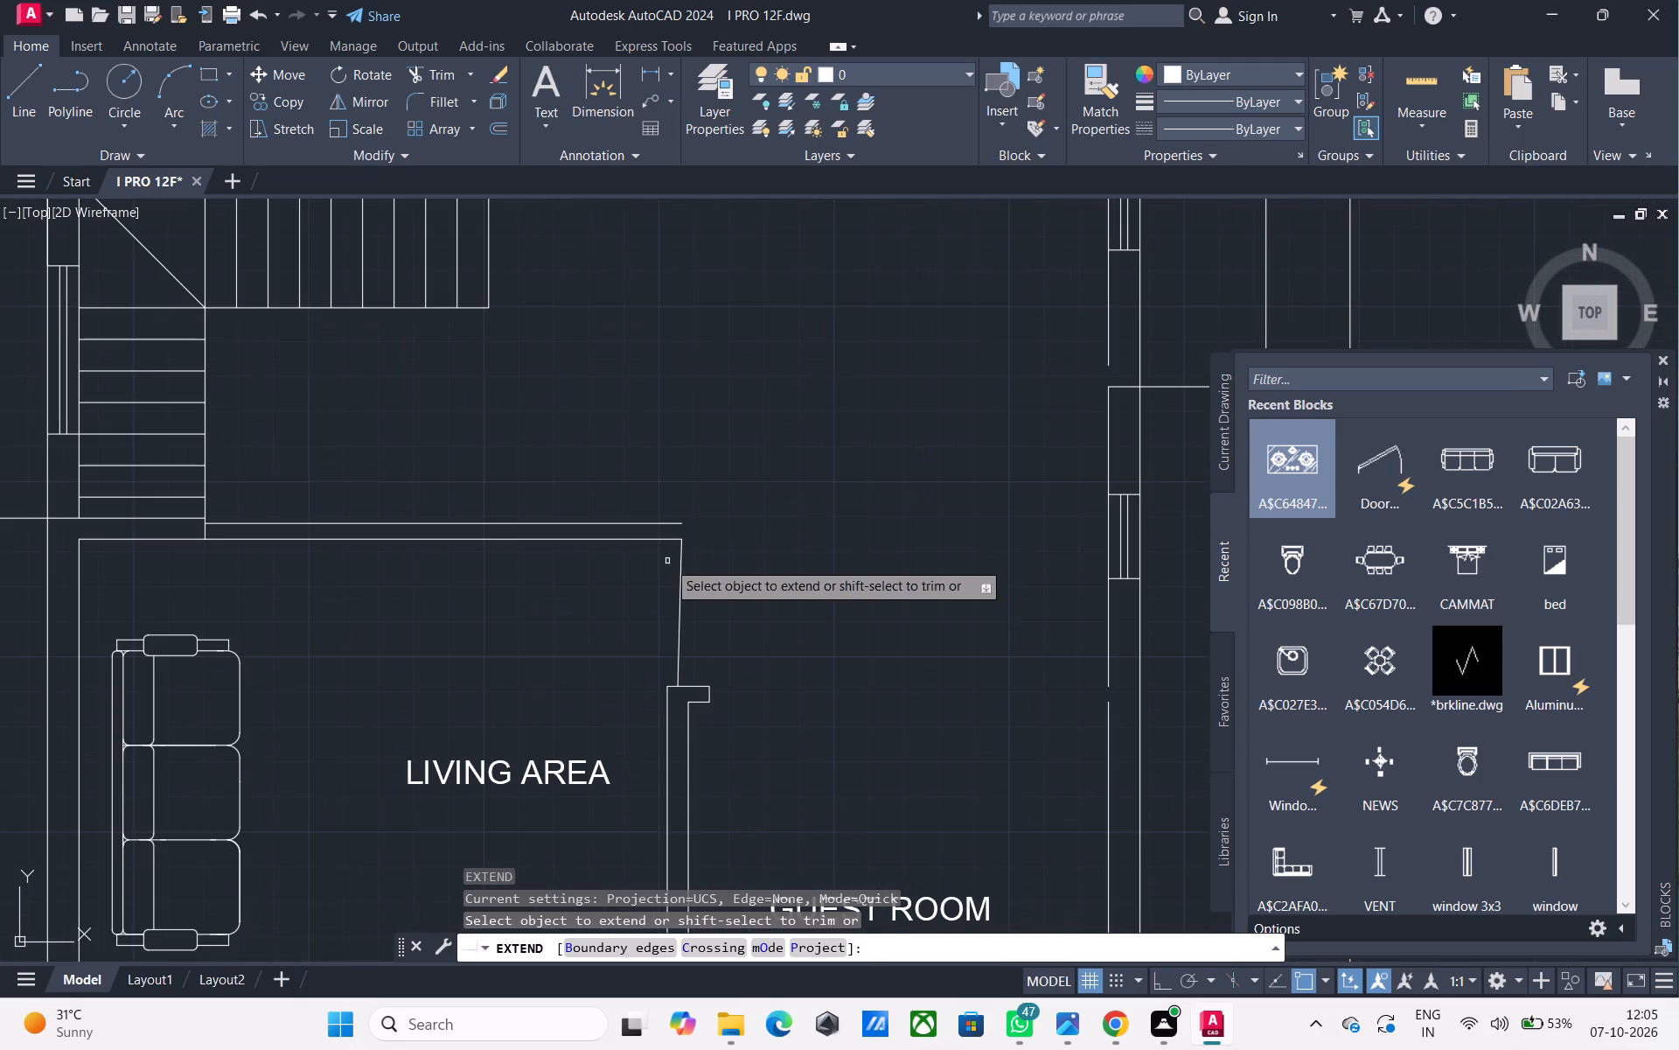
click(667, 561)
click(660, 482)
middle_drag(918, 605, 906, 479)
scroll(906, 479, down, 1)
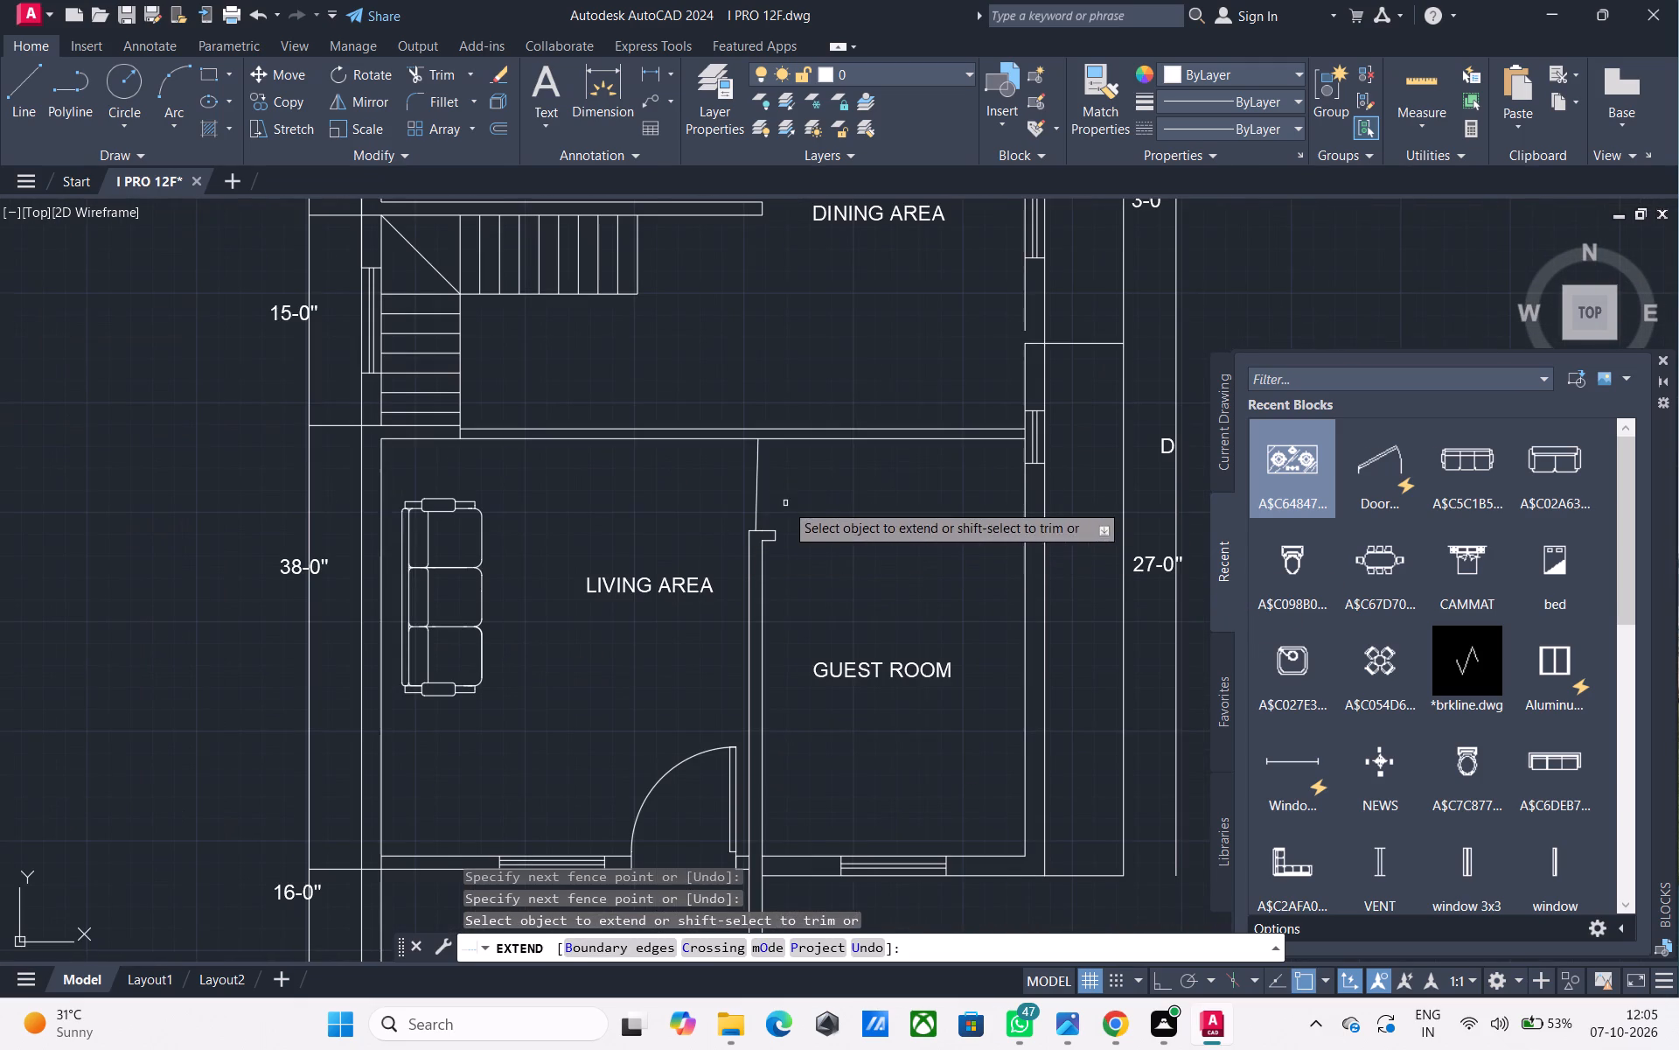
click(784, 502)
key(Escape)
Delete the slanted line between the extended wall and the top of the guest-room partition.
text(TR)
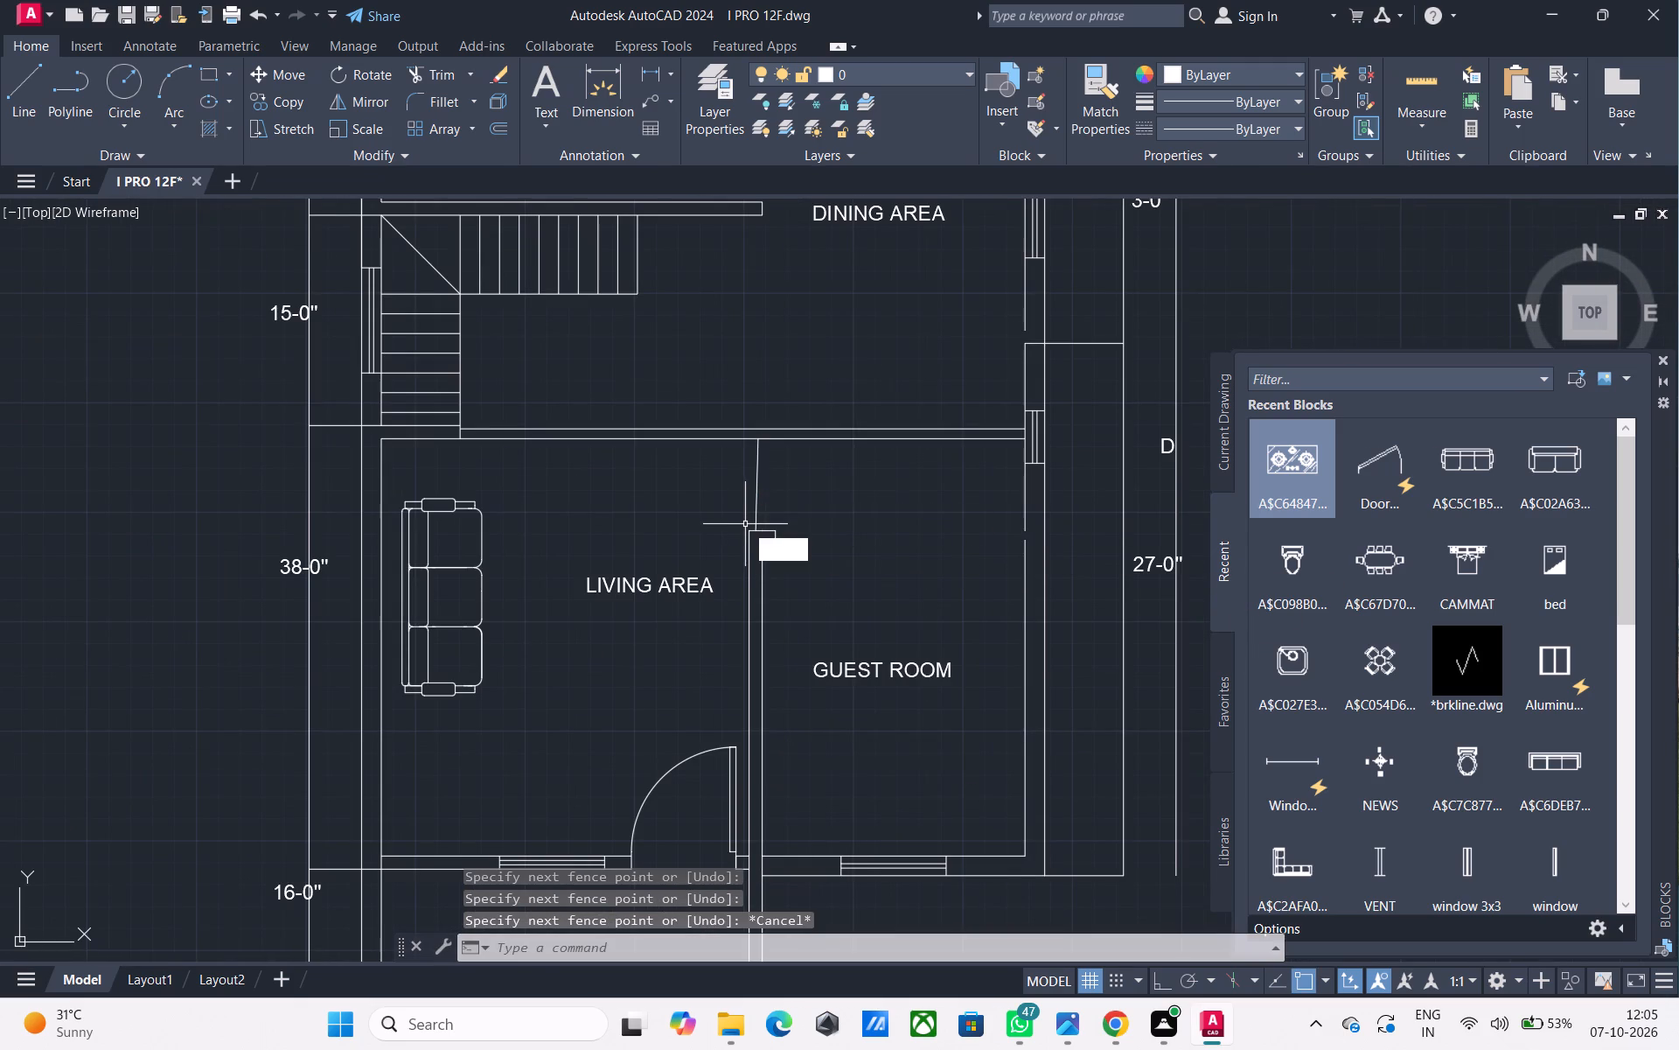
key(space)
click(779, 483)
key(space)
click(778, 478)
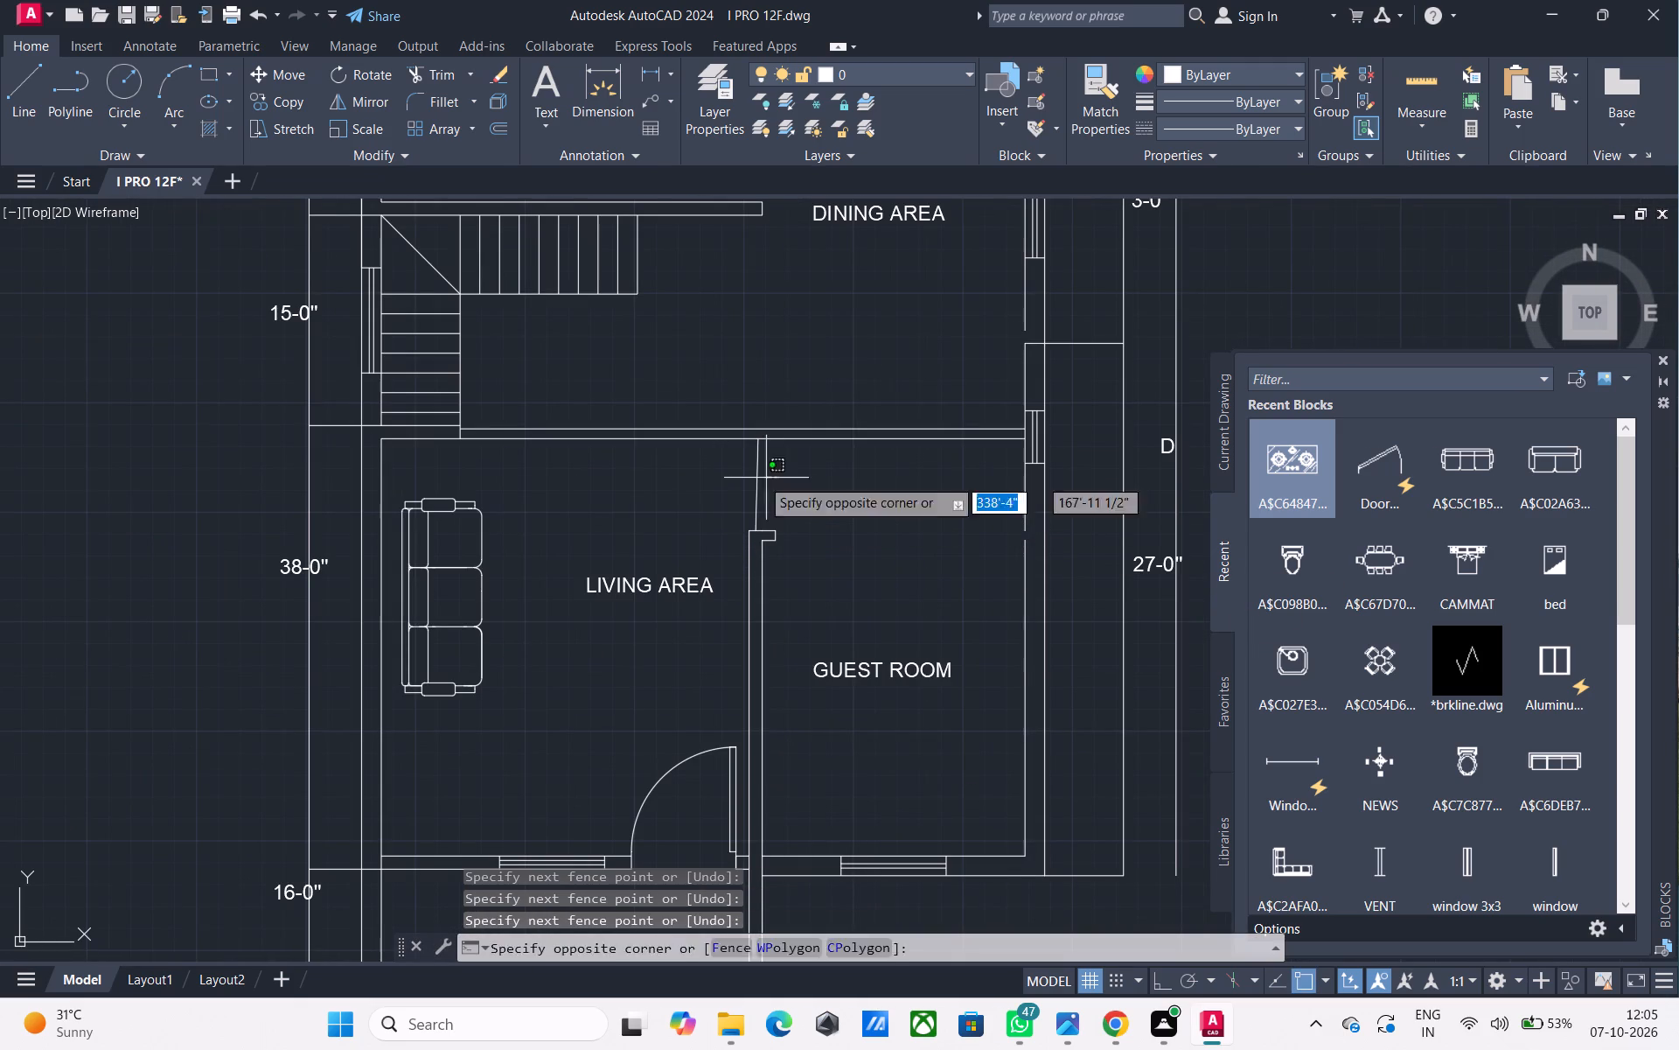
click(744, 478)
key(Delete)
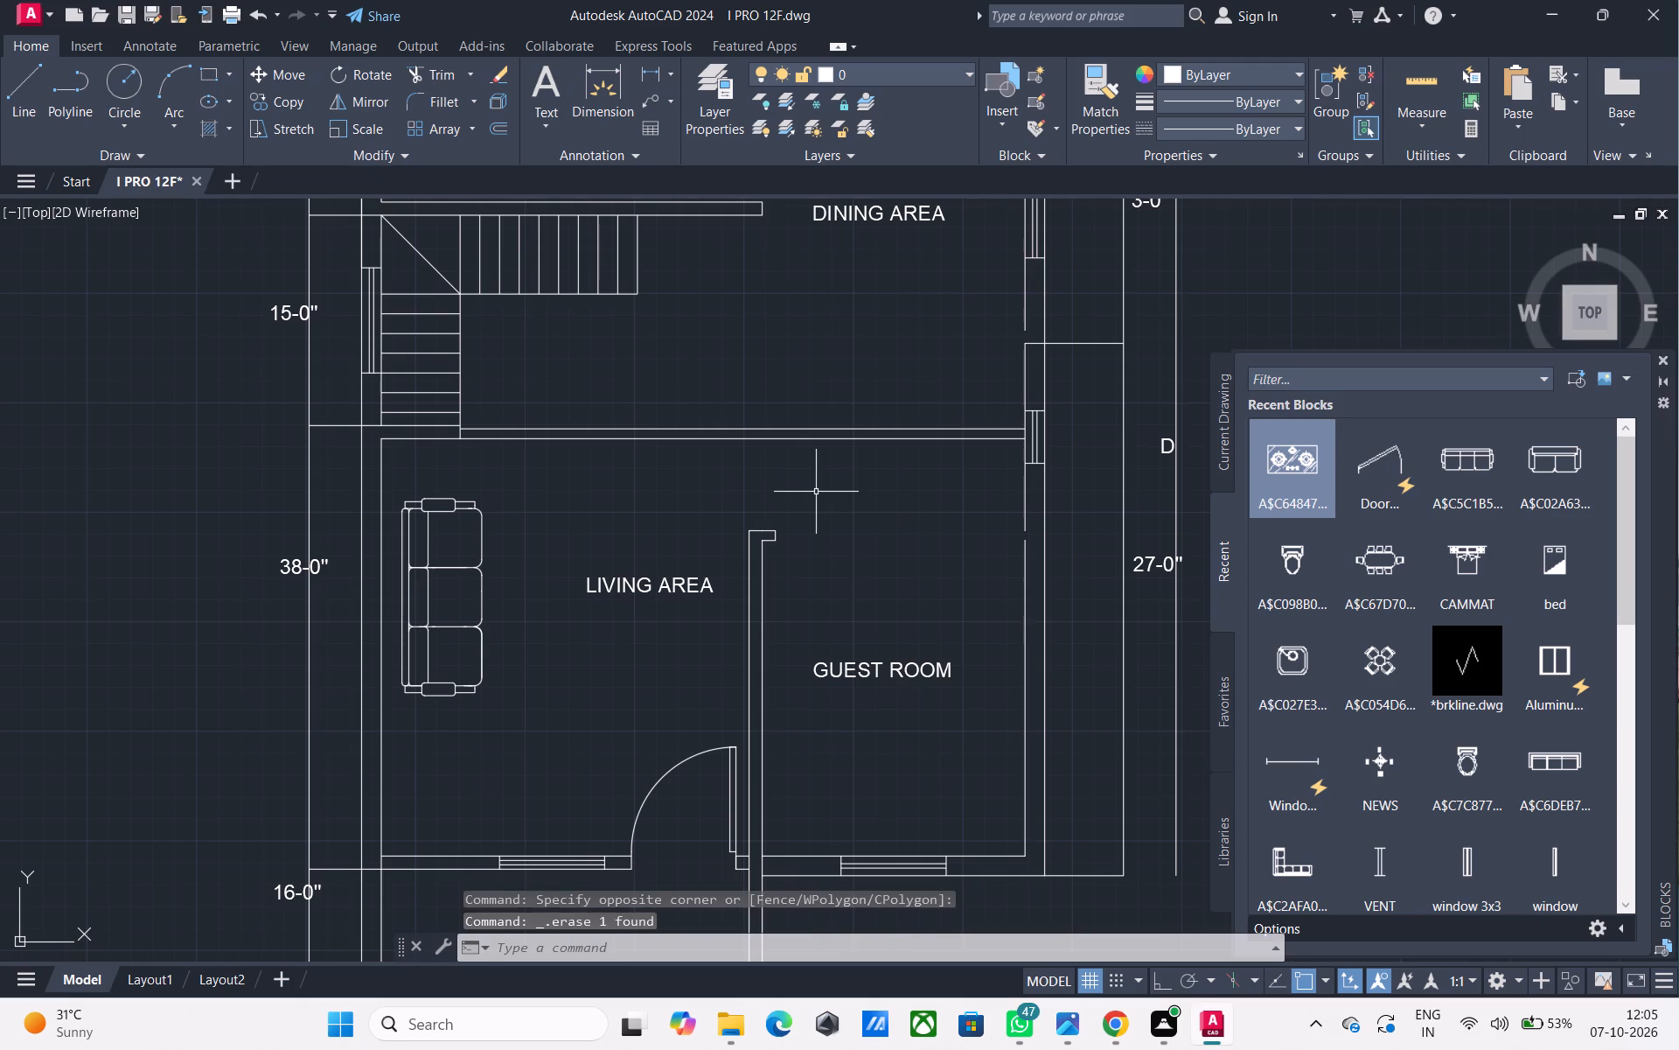
Join the two broken segments of the guest room's right inner wall line into one line.
scroll(808, 559, down, 1)
middle_drag(806, 558, 633, 609)
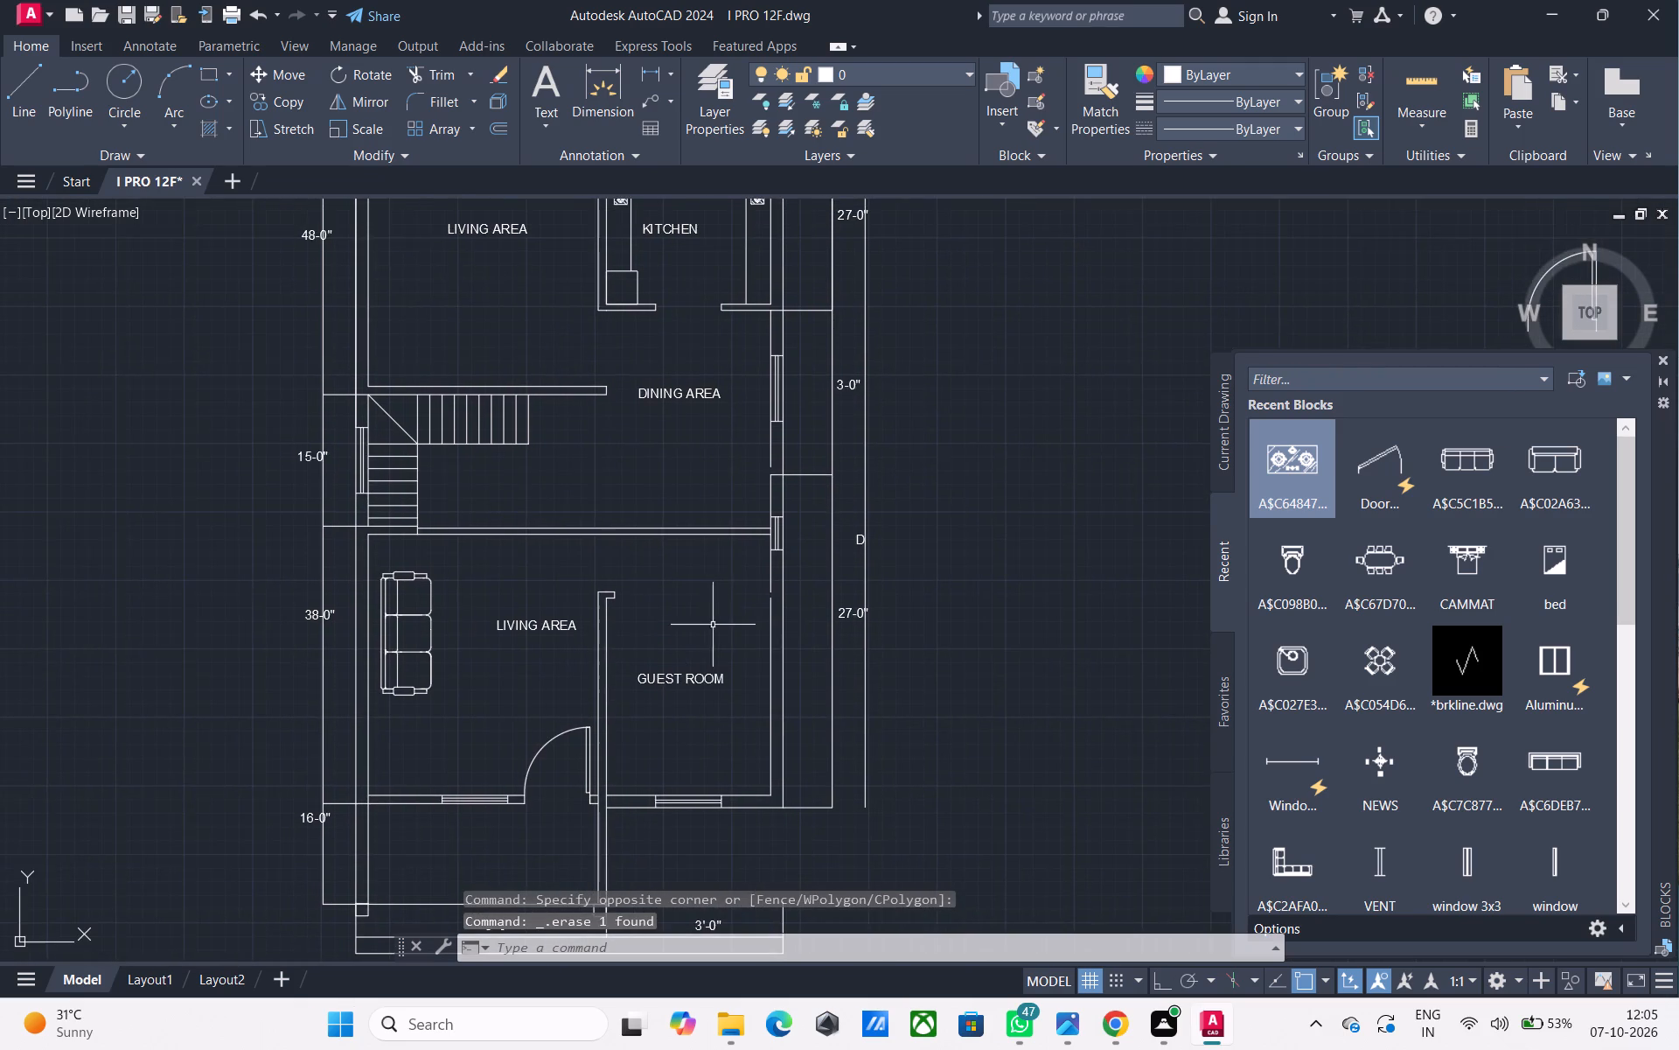
scroll(763, 610, up, 3)
click(812, 595)
drag(767, 486, 724, 492)
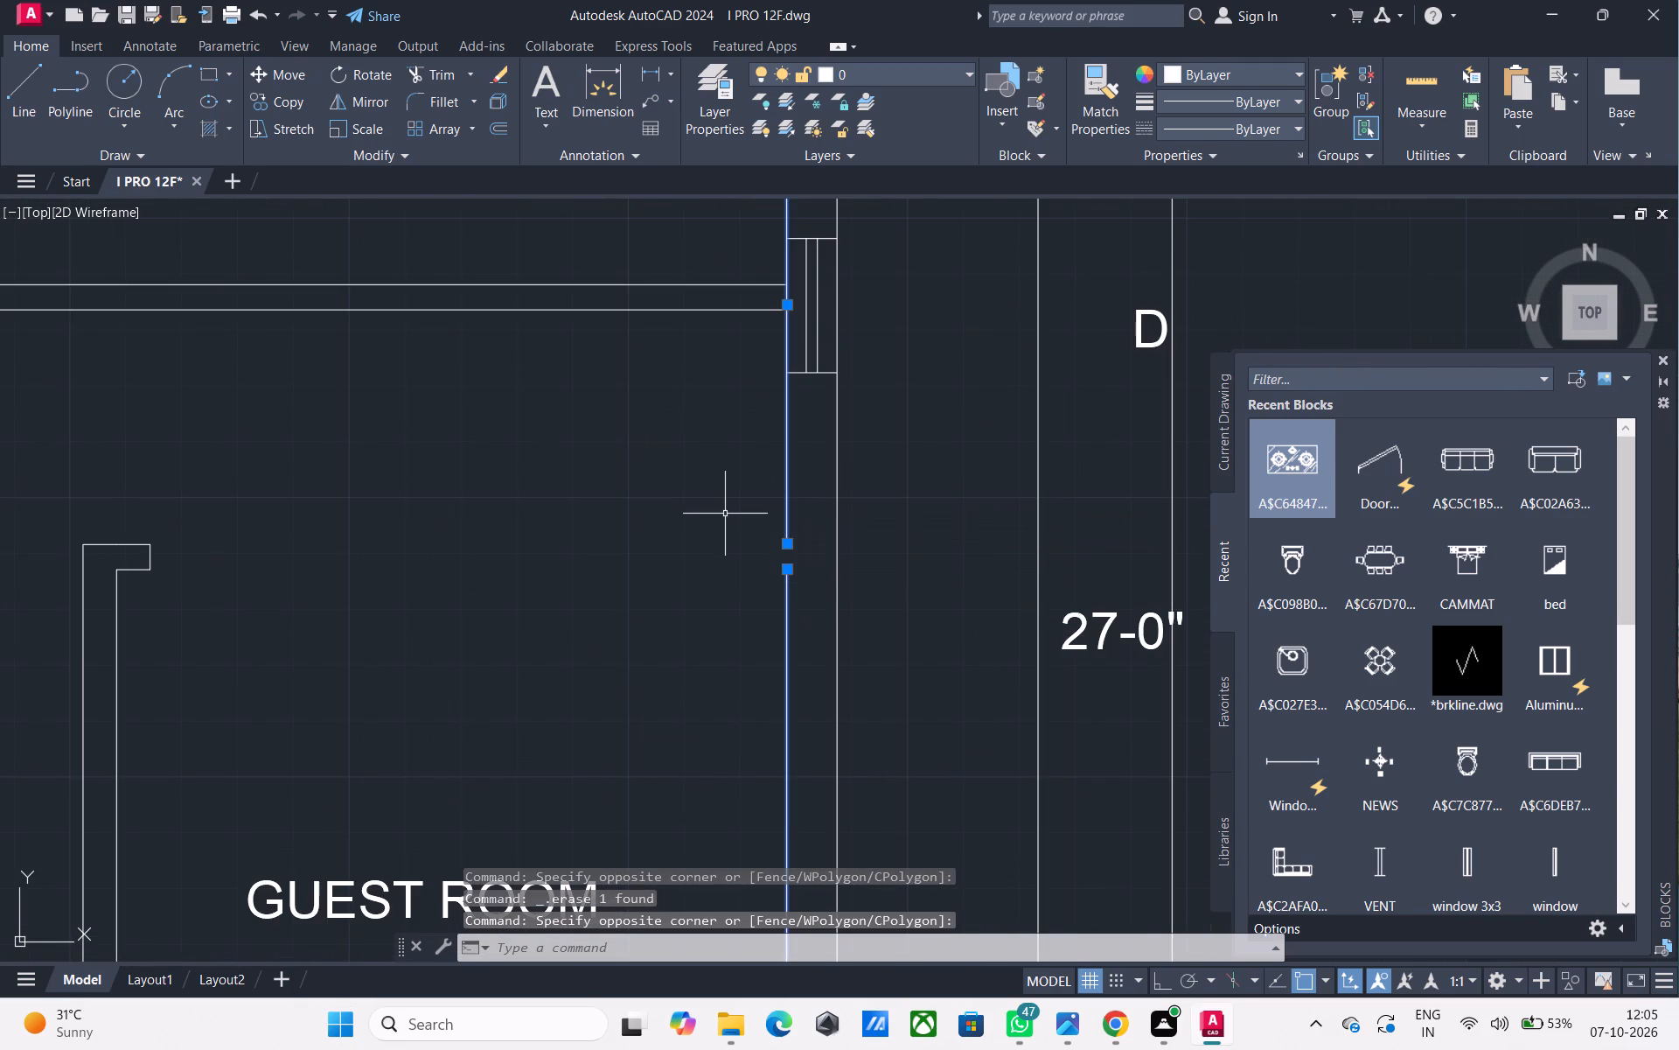
text(J)
key(space)
key(Escape)
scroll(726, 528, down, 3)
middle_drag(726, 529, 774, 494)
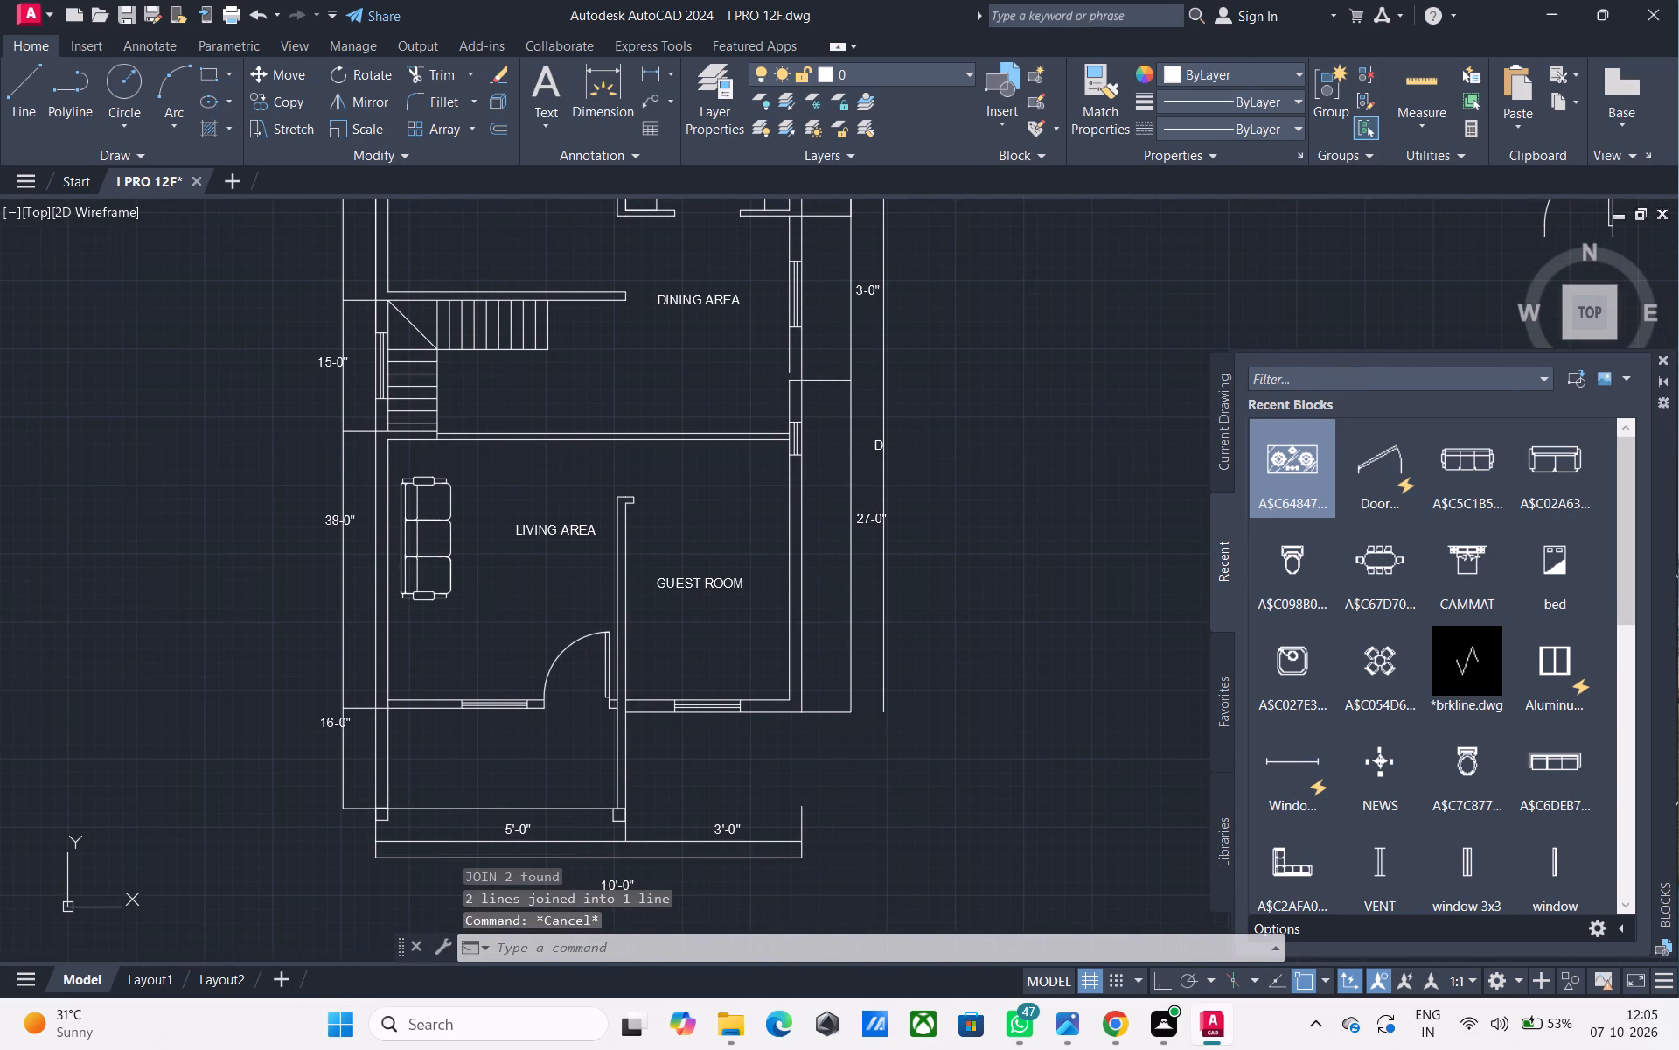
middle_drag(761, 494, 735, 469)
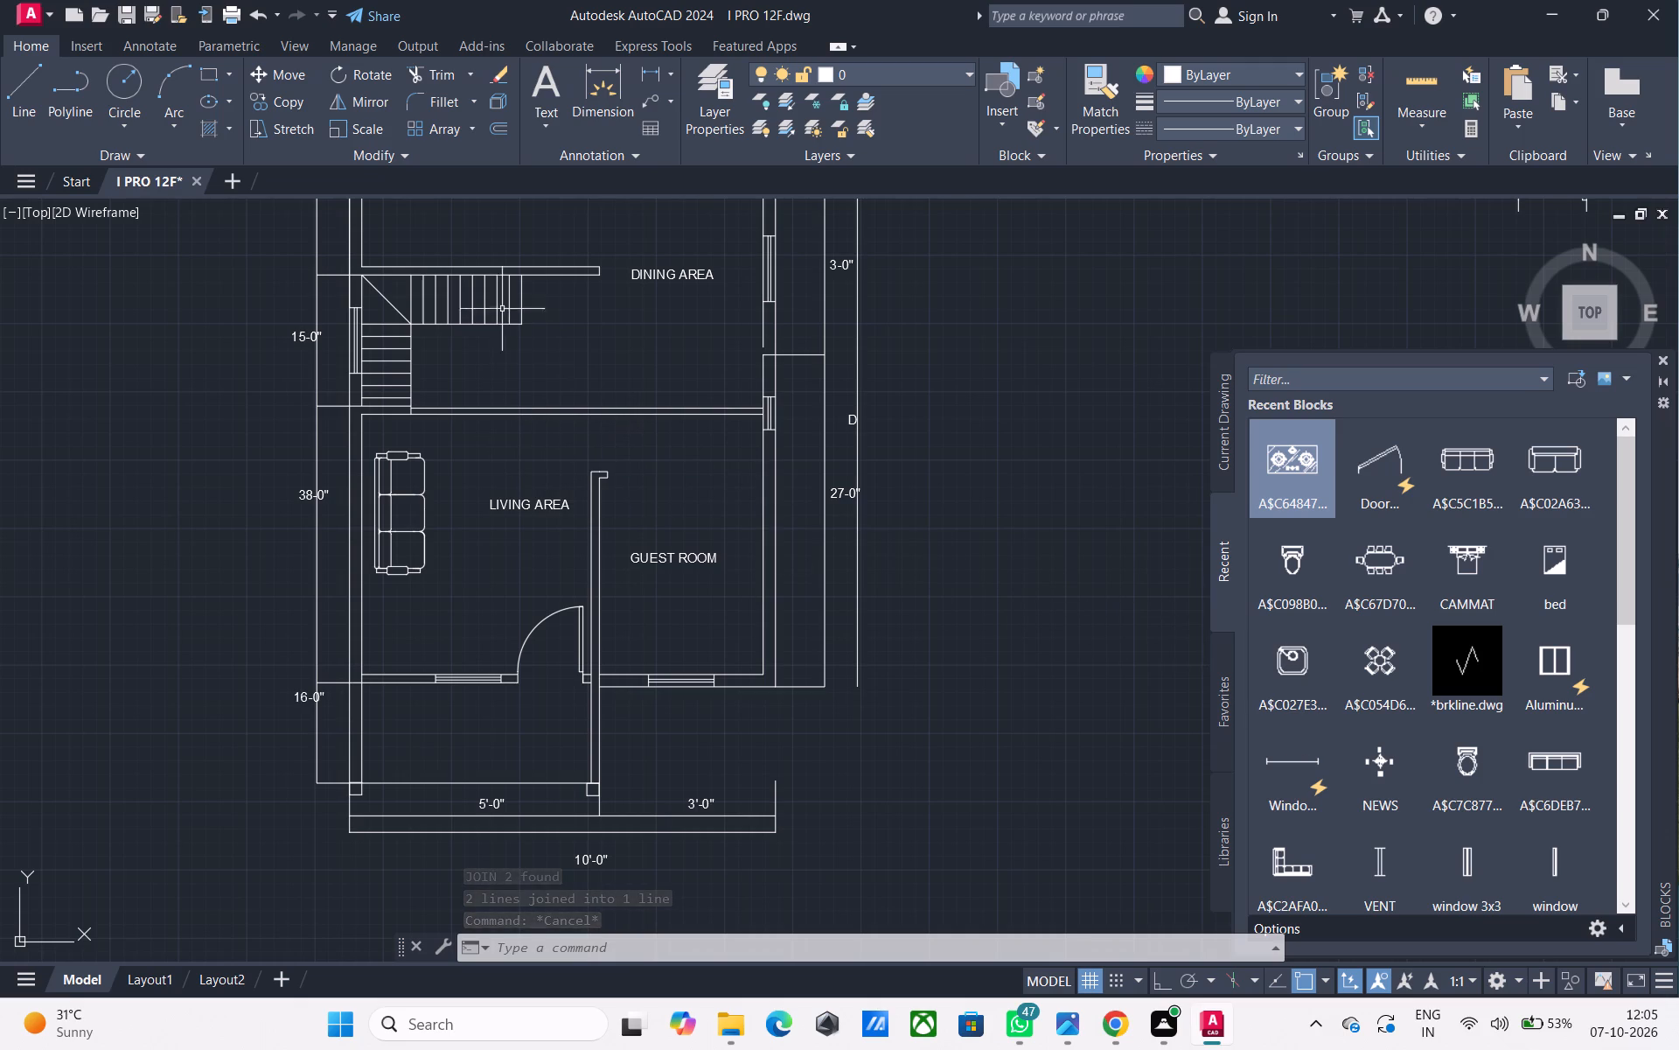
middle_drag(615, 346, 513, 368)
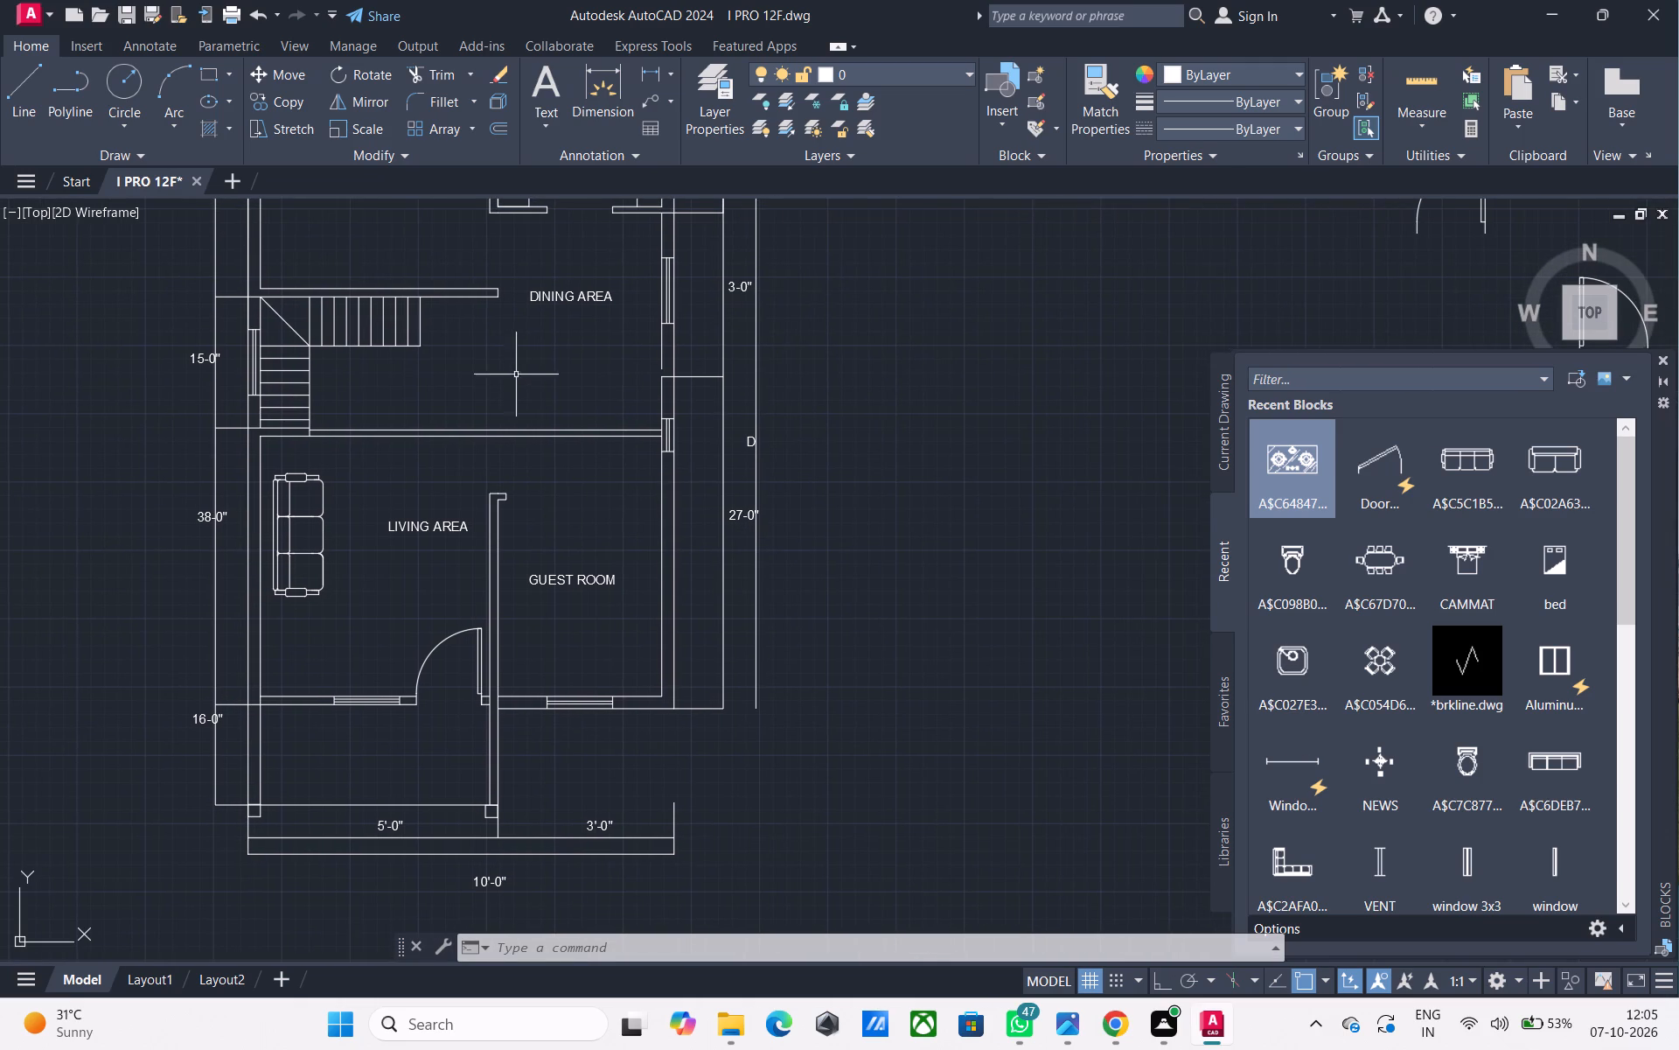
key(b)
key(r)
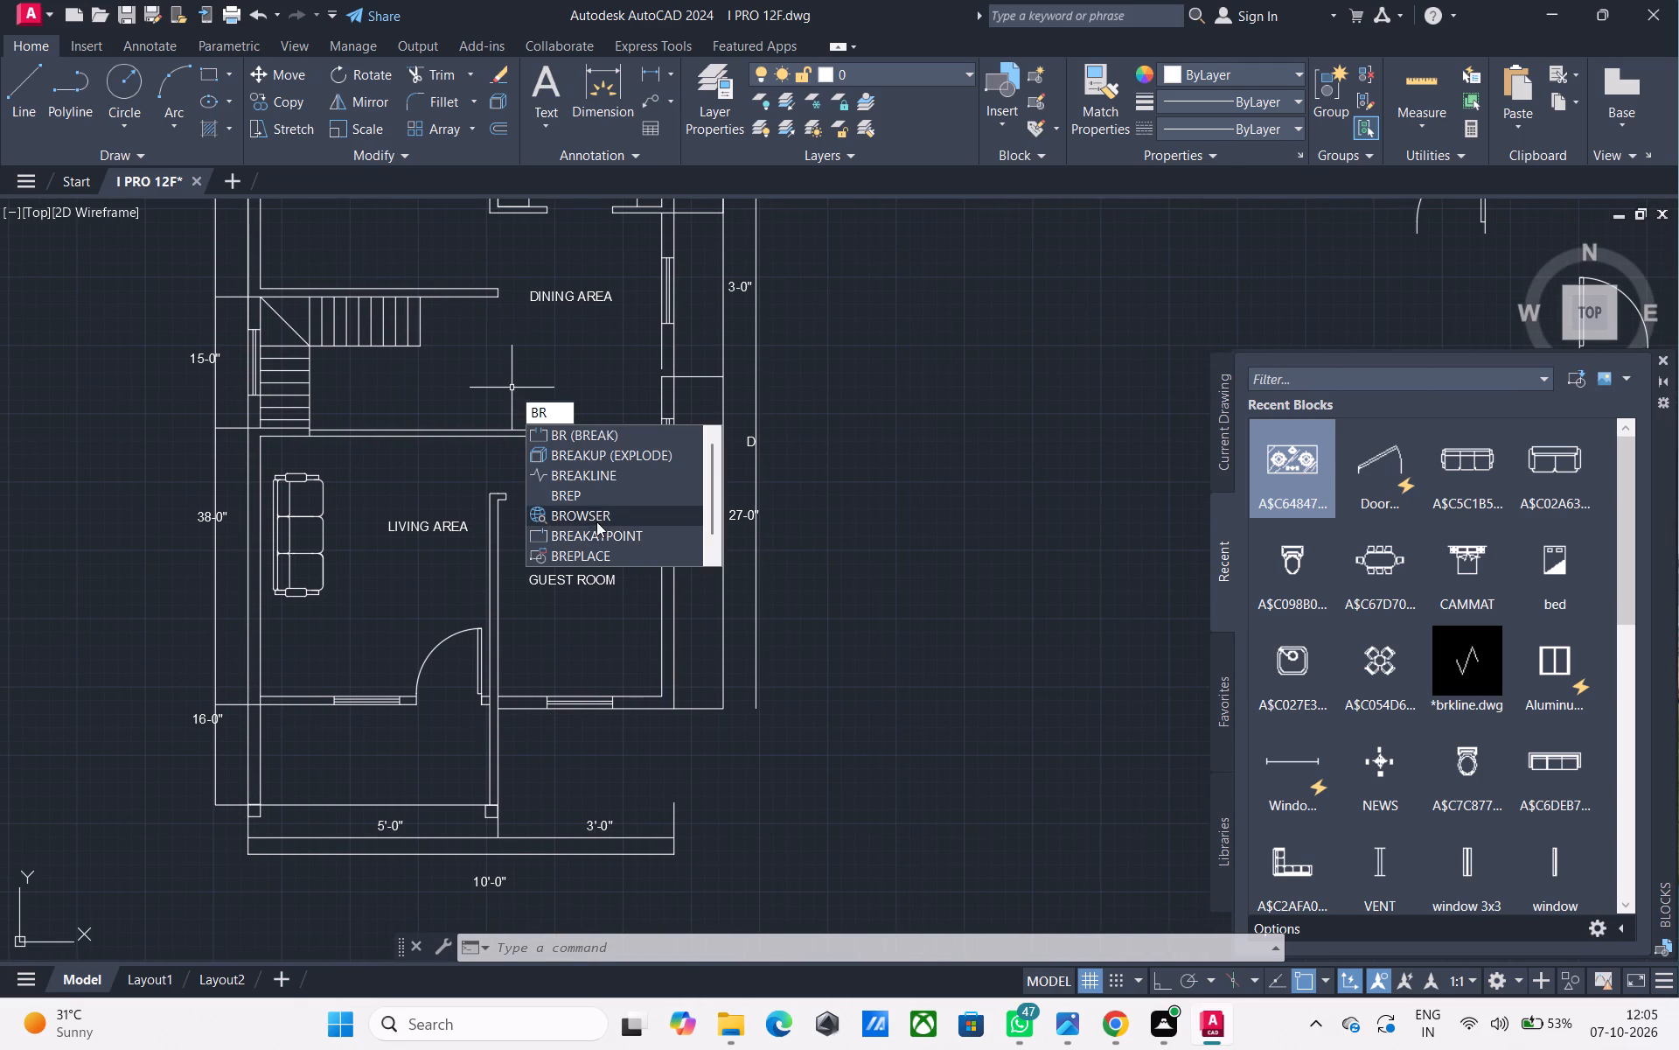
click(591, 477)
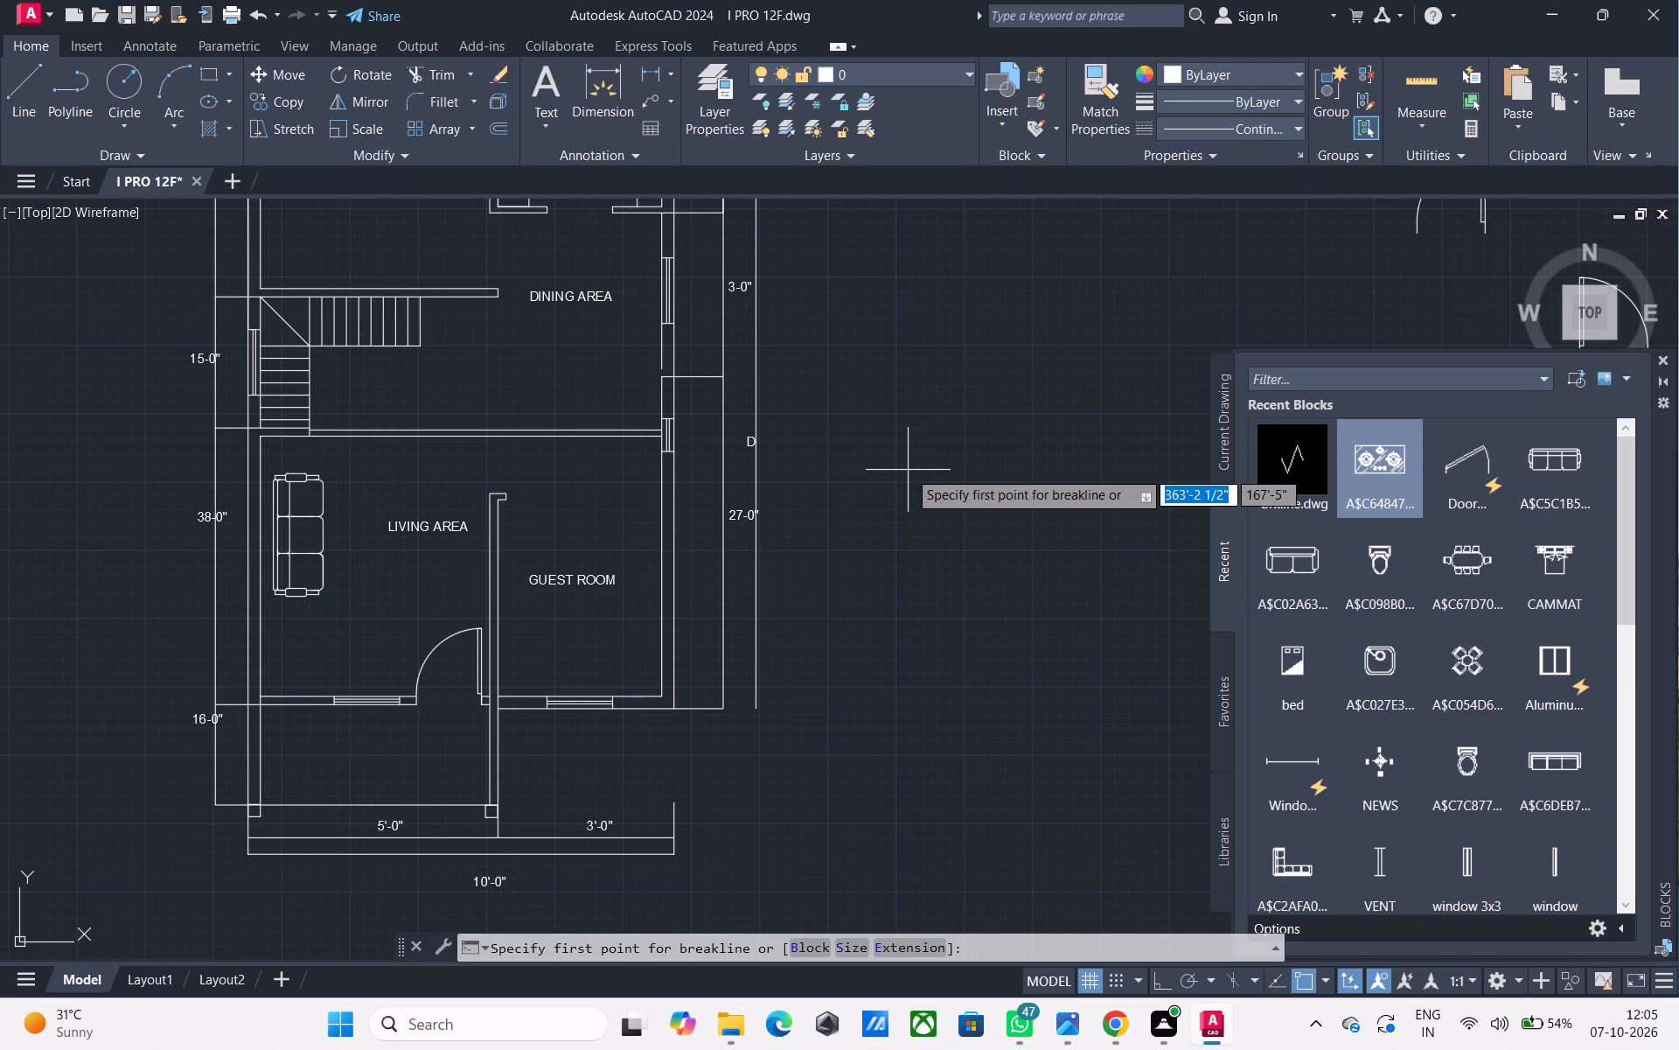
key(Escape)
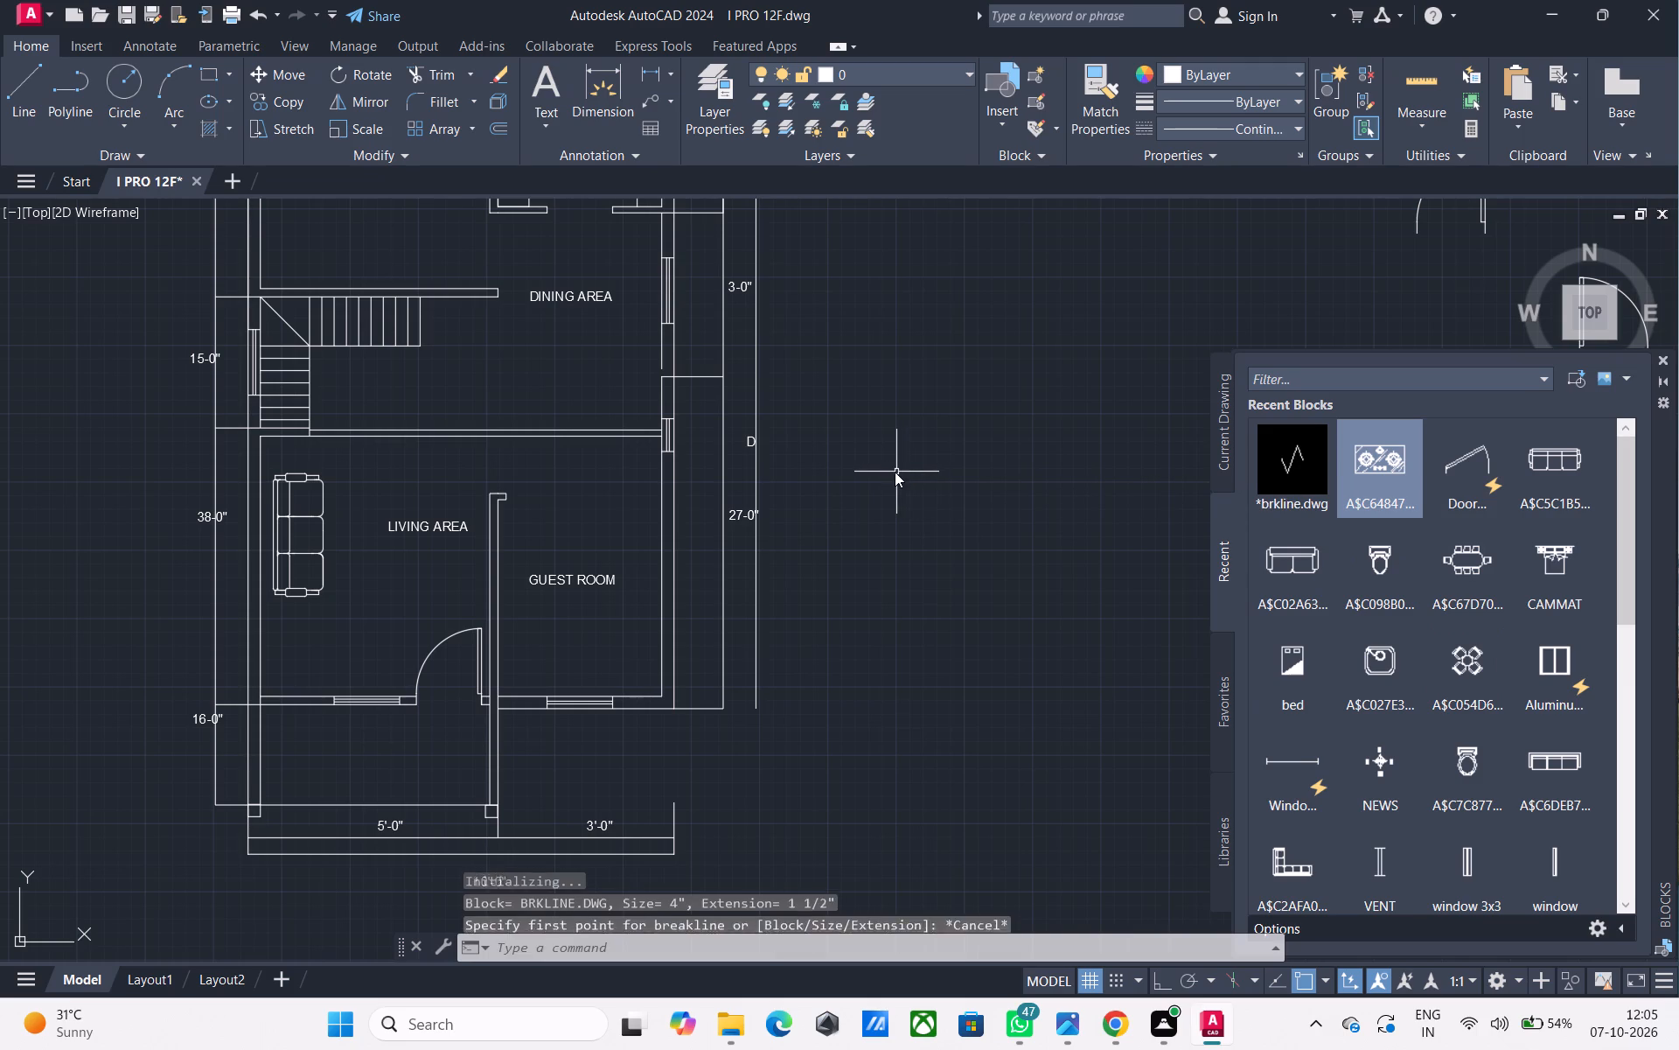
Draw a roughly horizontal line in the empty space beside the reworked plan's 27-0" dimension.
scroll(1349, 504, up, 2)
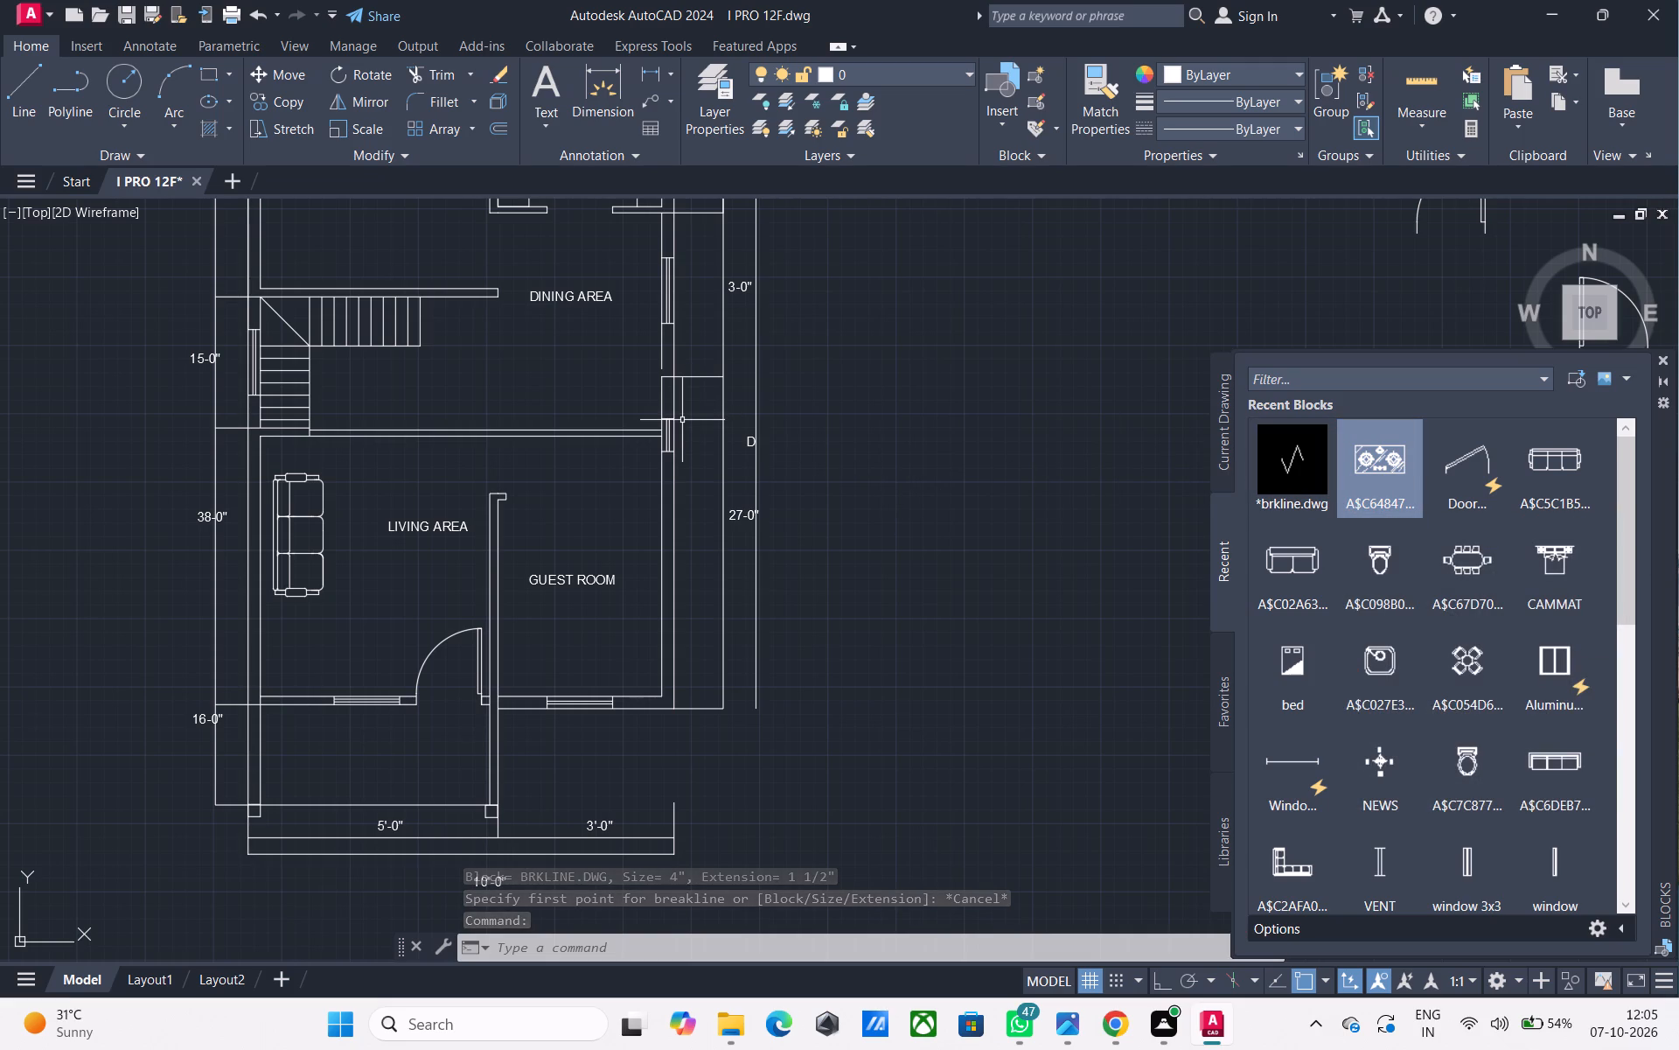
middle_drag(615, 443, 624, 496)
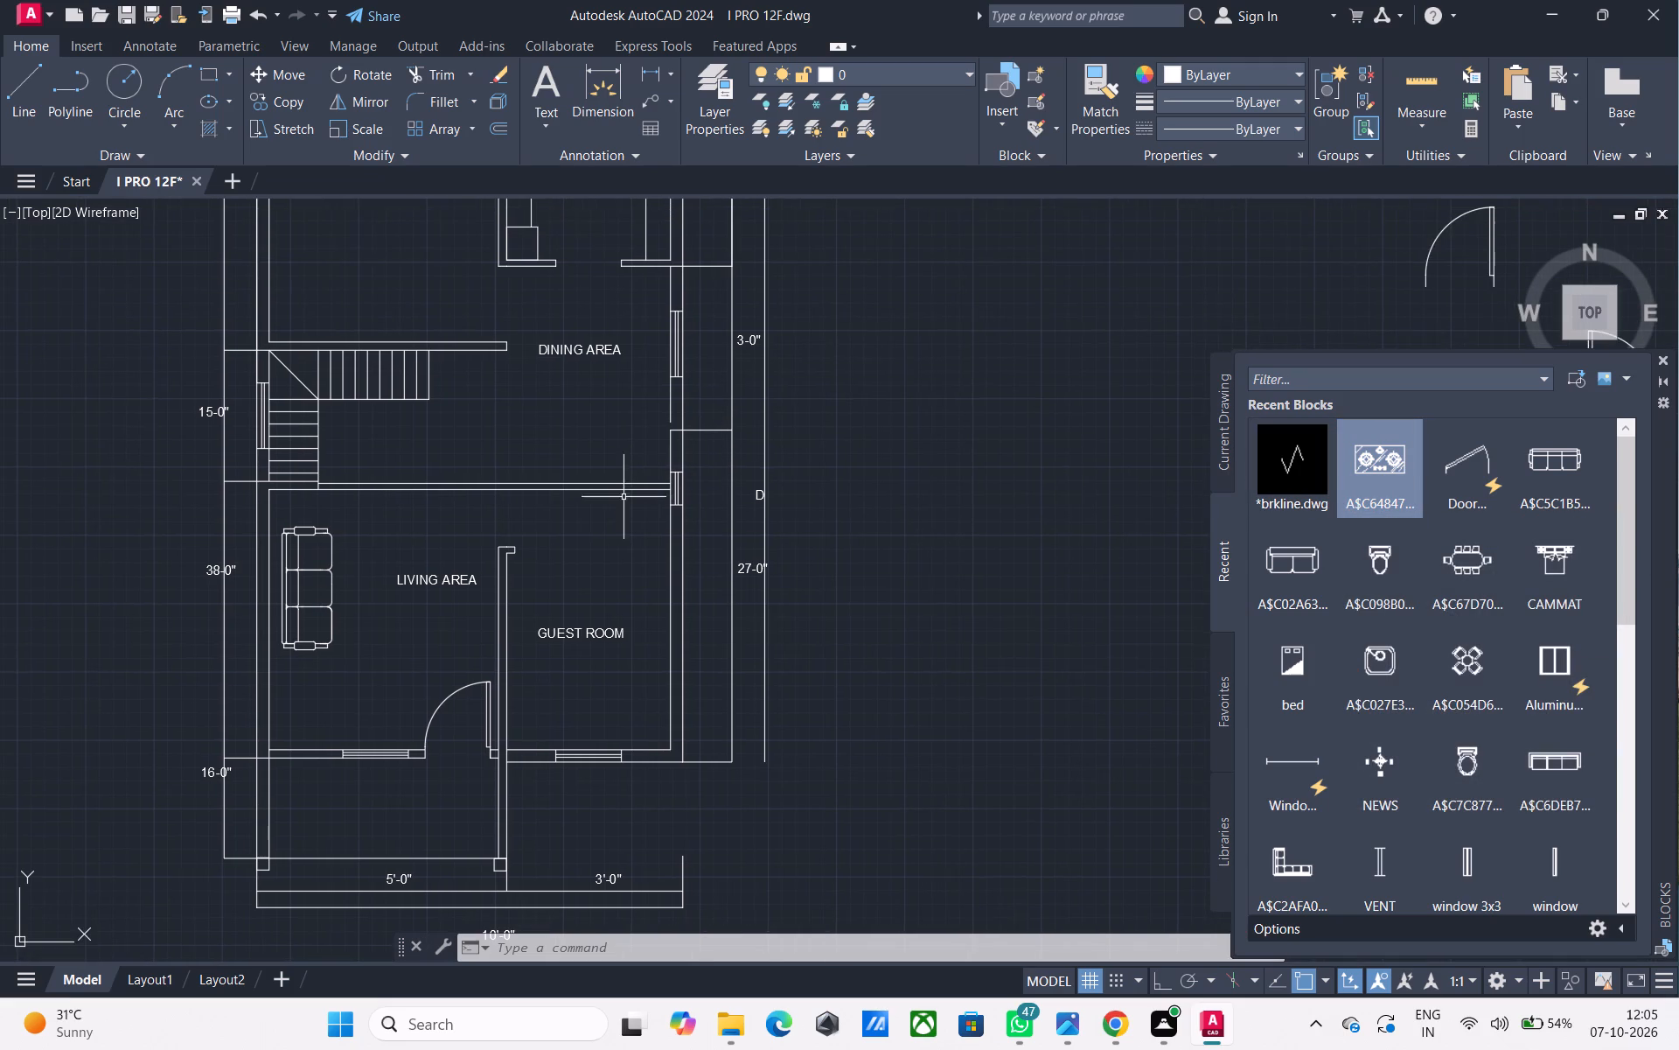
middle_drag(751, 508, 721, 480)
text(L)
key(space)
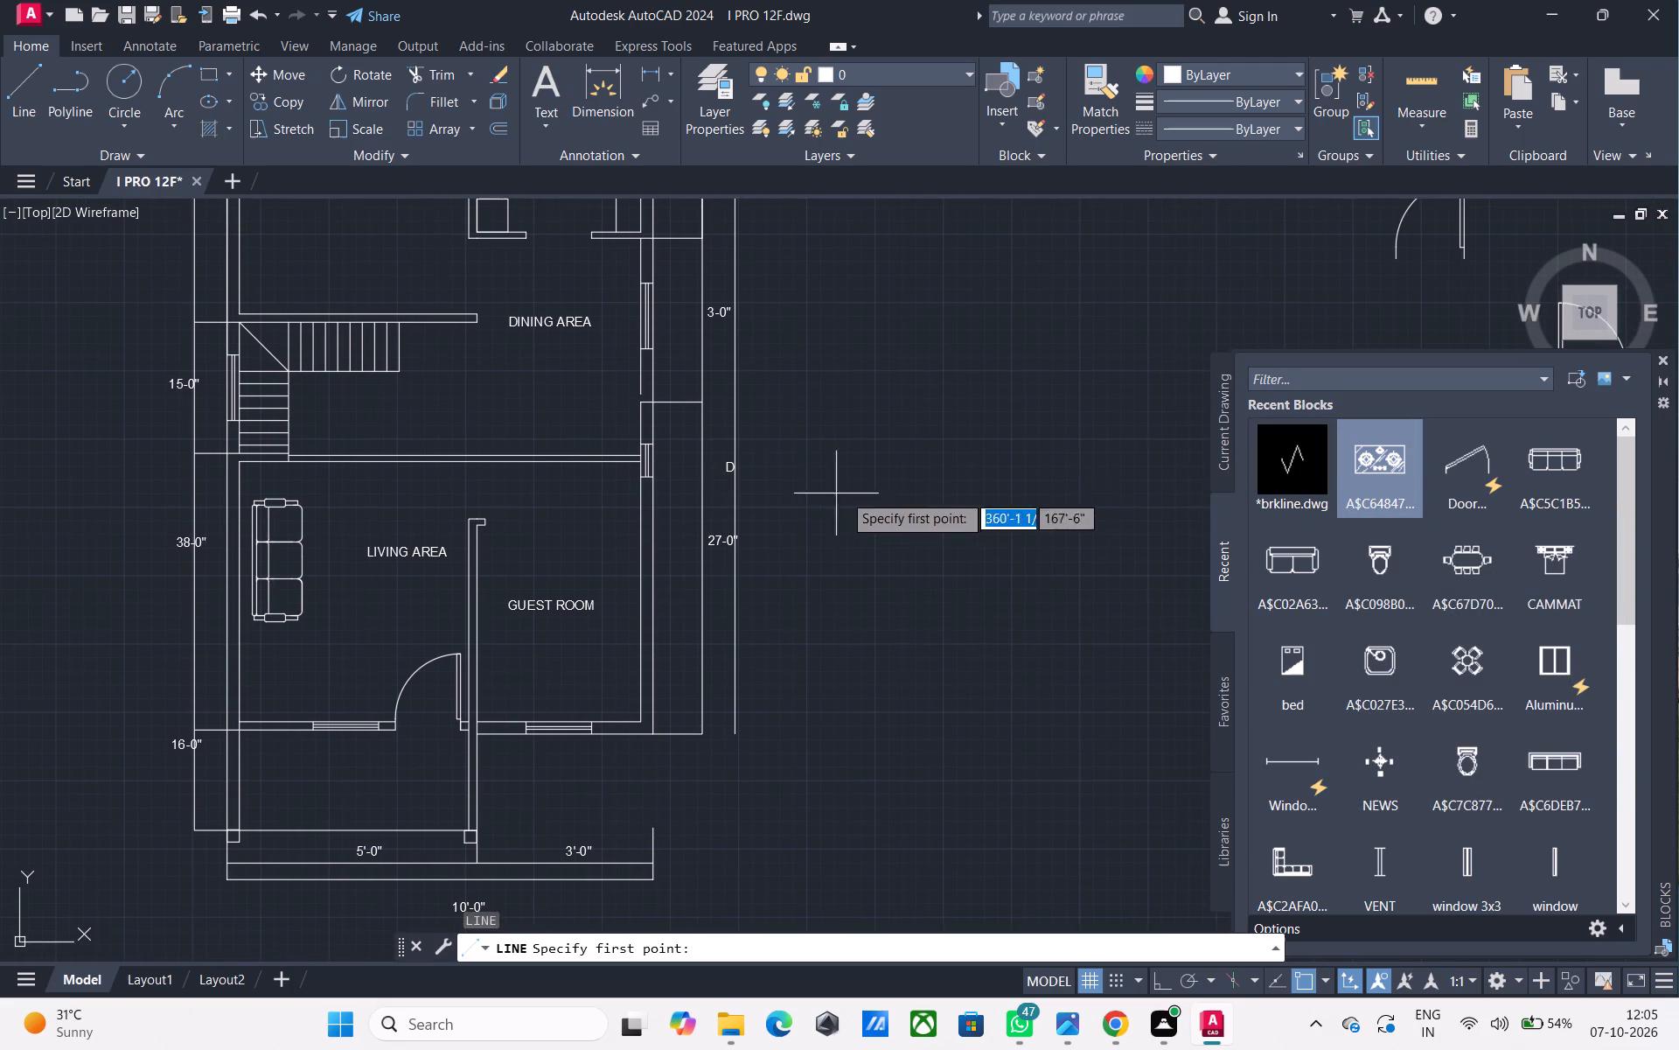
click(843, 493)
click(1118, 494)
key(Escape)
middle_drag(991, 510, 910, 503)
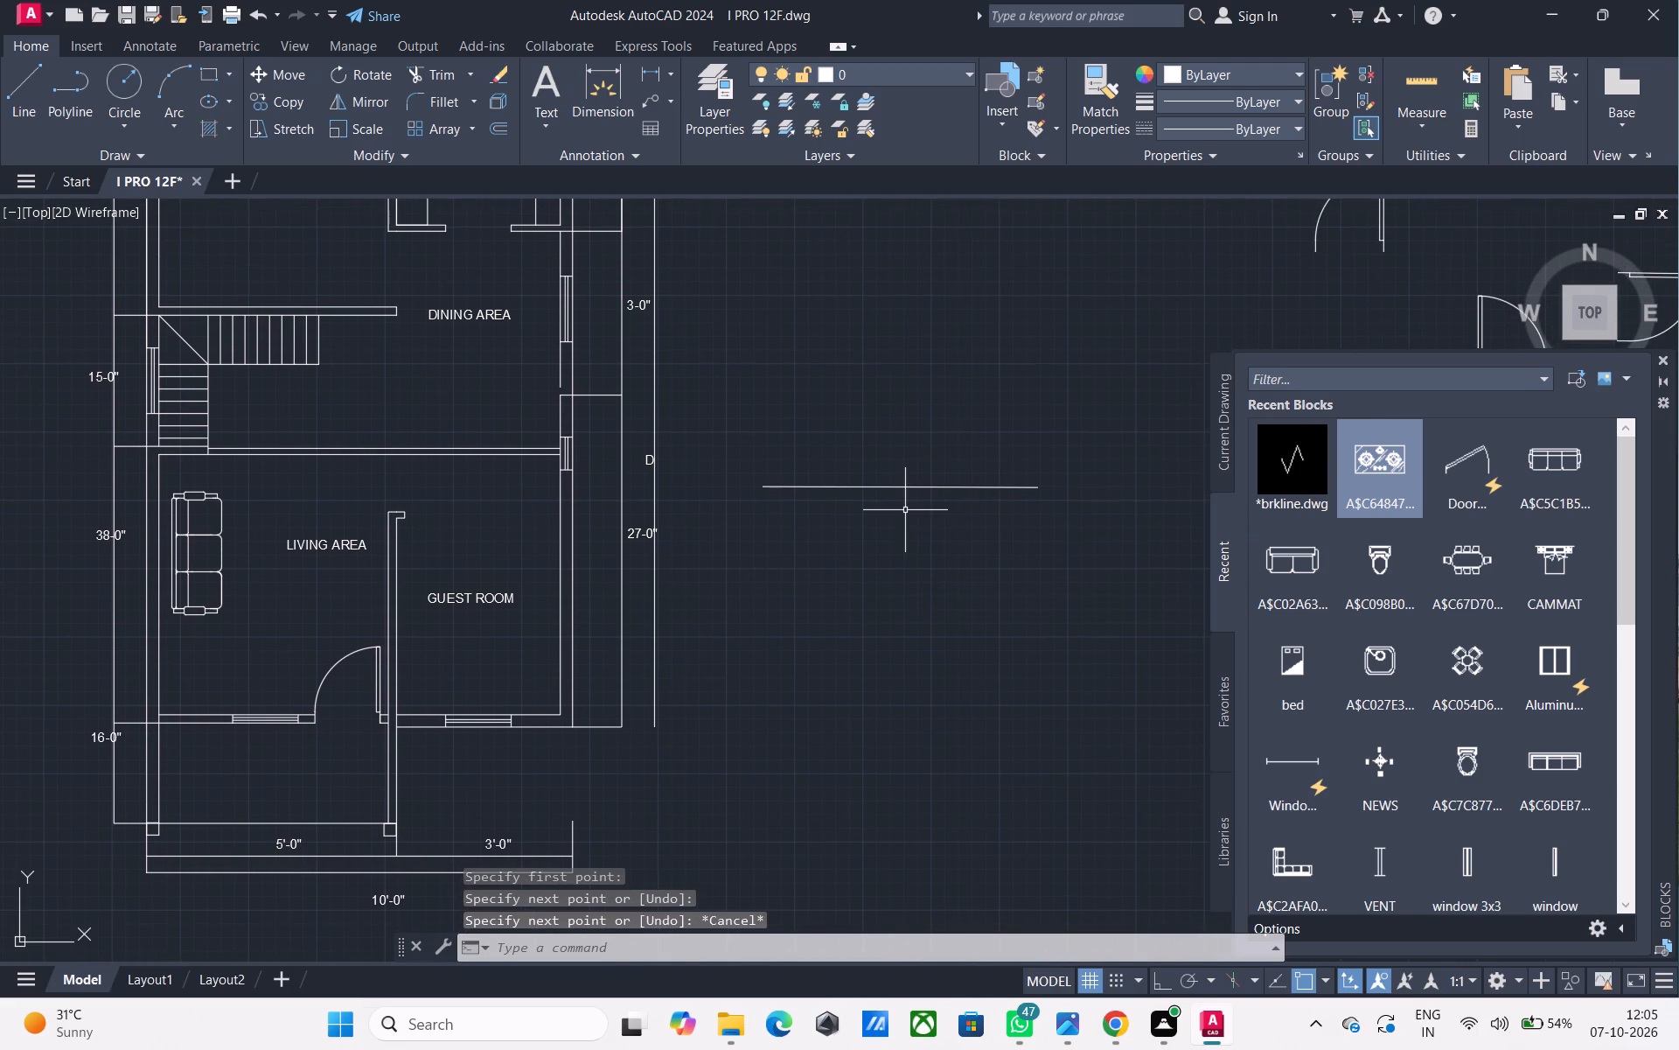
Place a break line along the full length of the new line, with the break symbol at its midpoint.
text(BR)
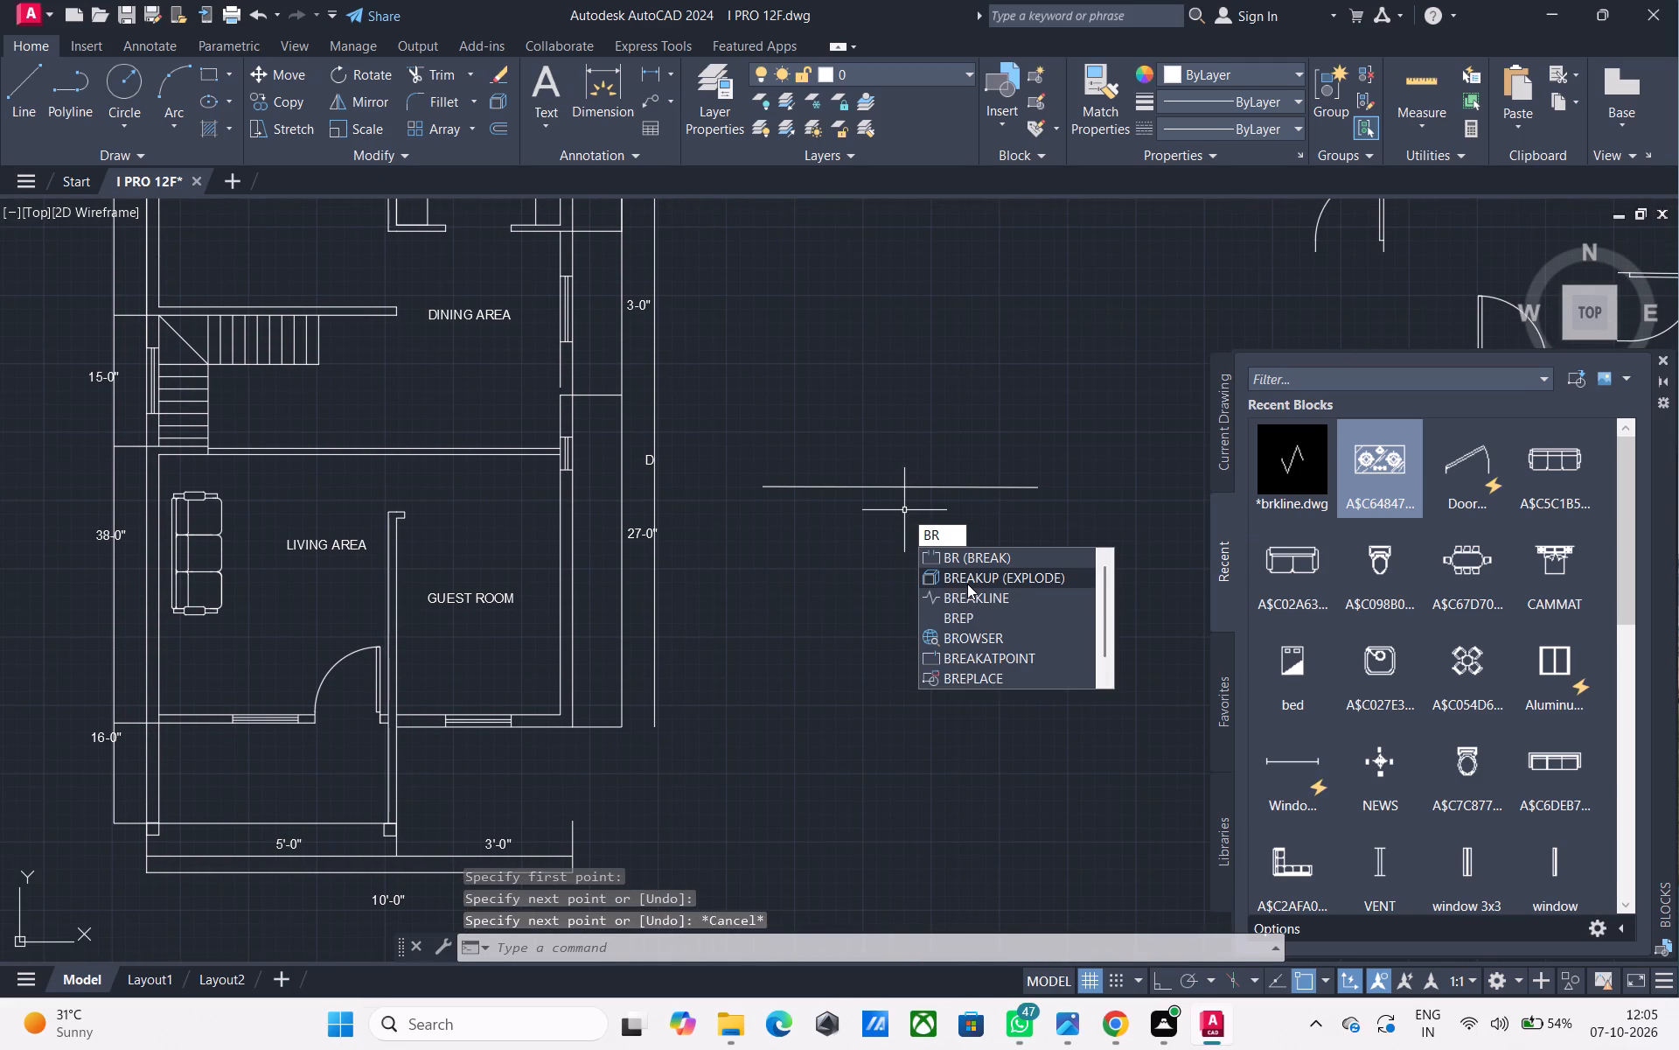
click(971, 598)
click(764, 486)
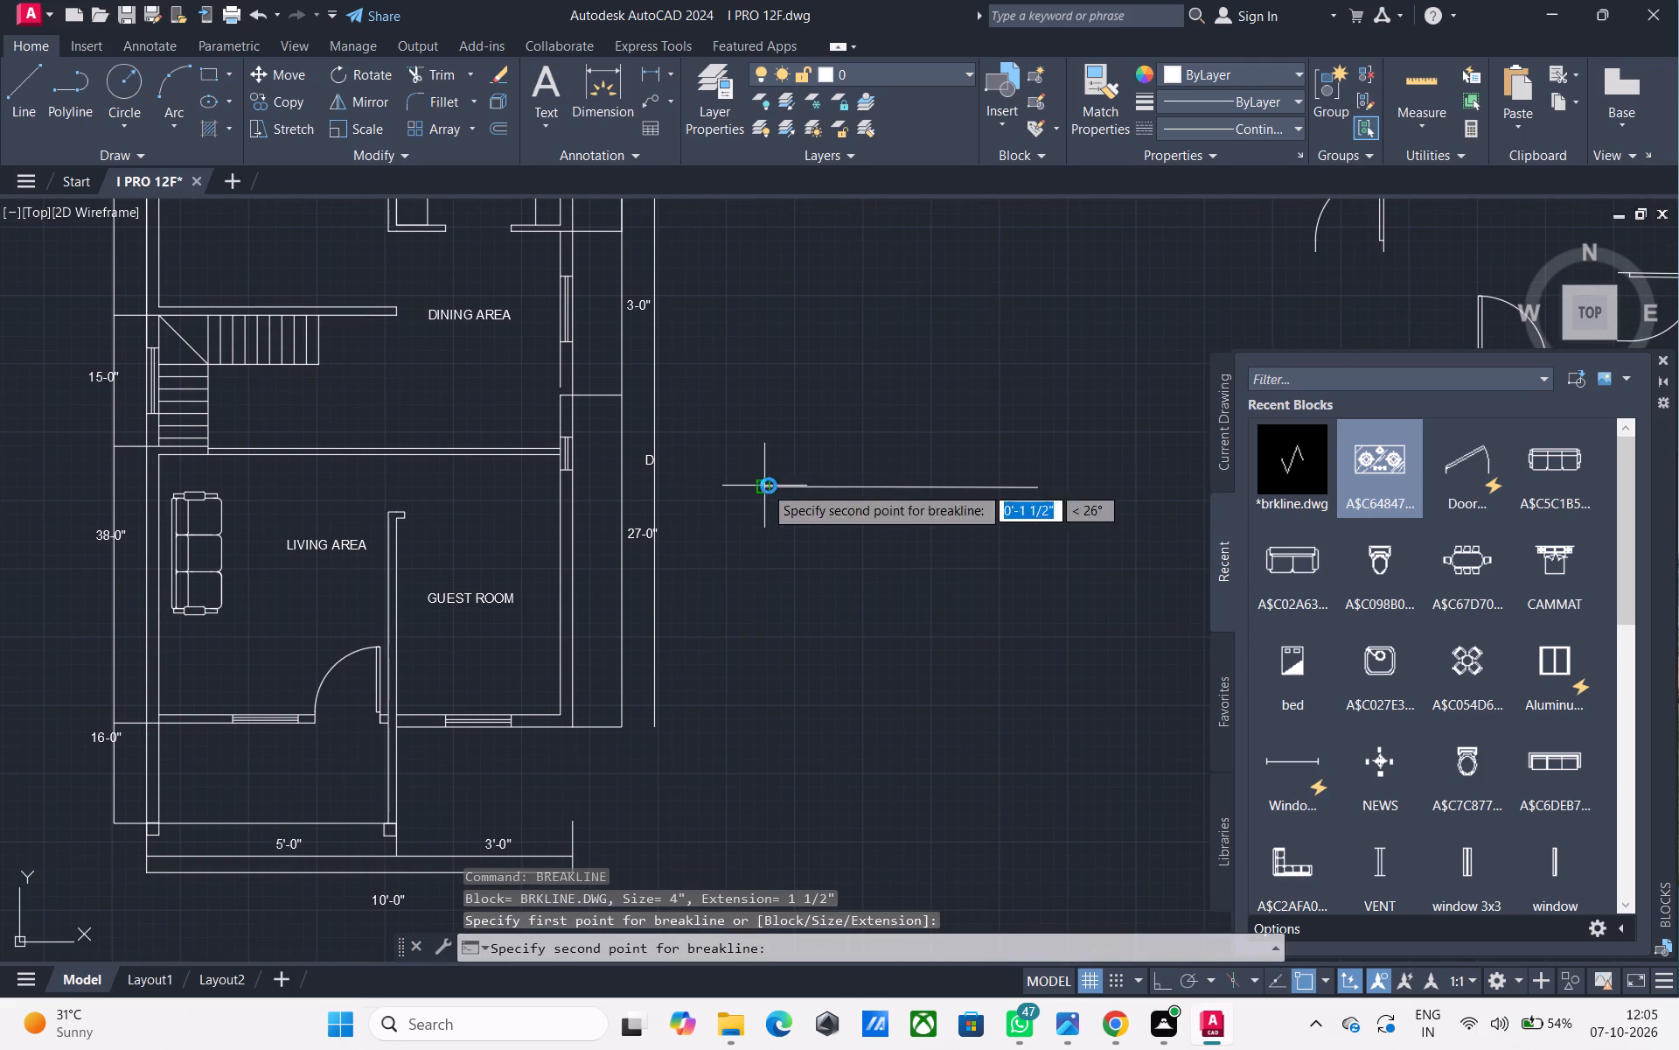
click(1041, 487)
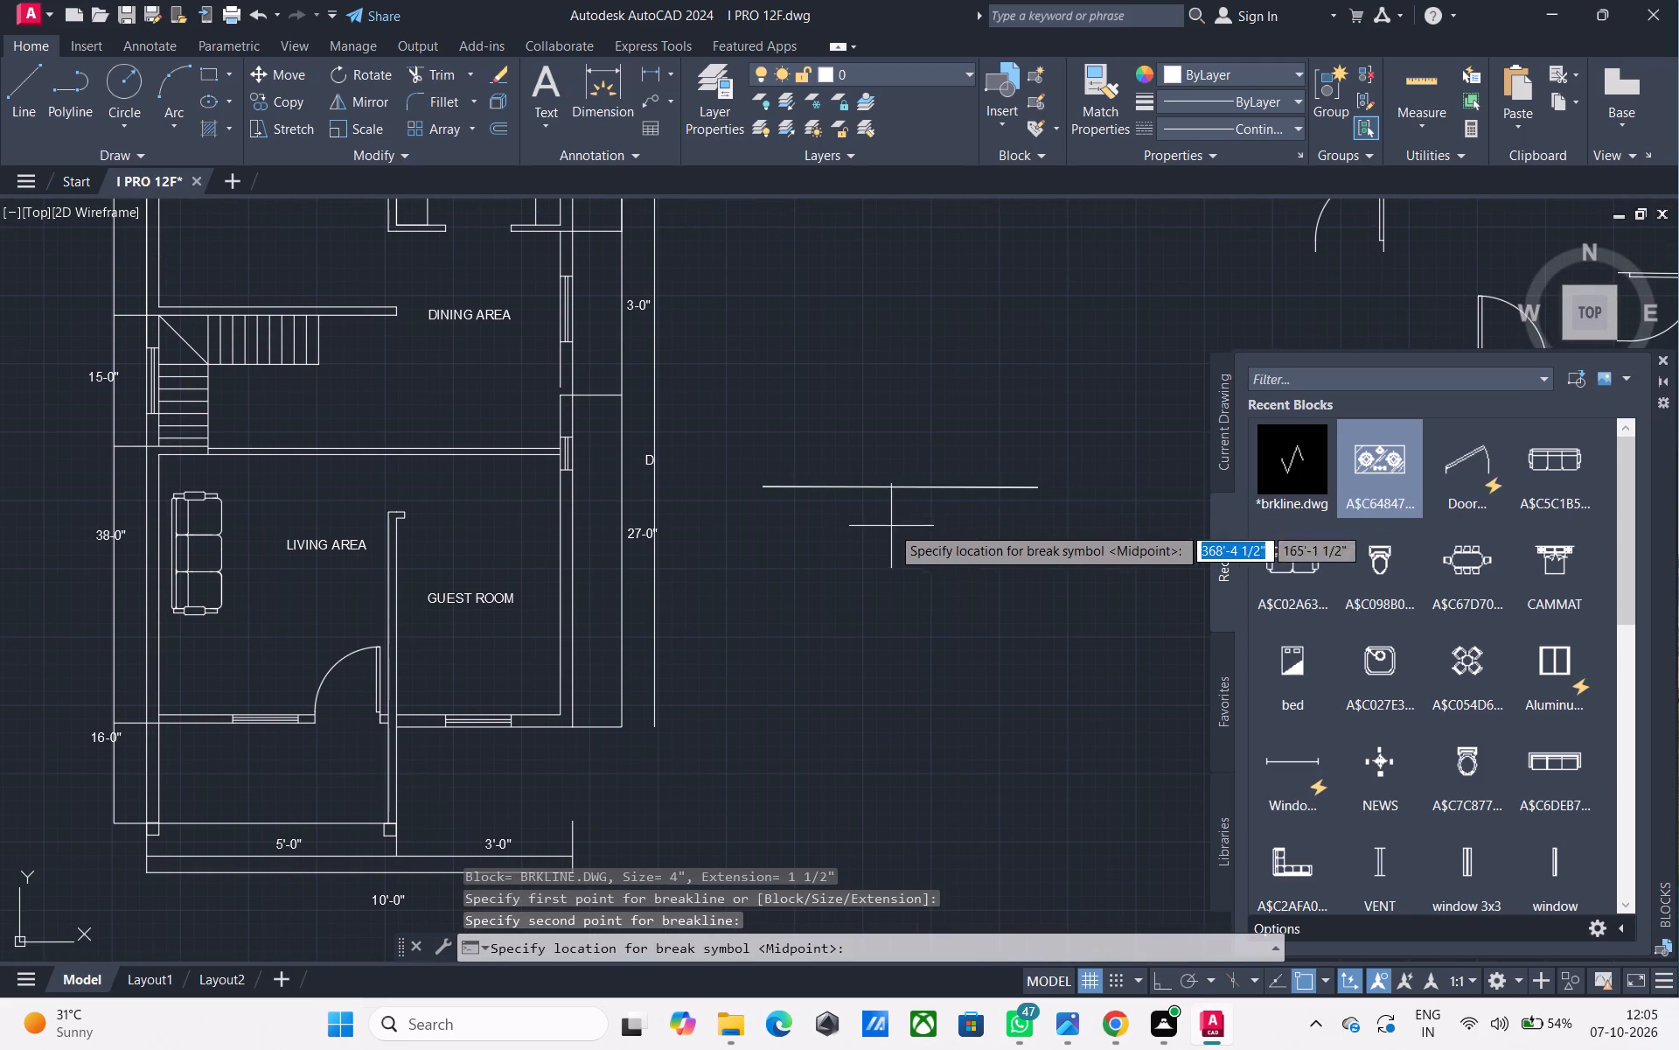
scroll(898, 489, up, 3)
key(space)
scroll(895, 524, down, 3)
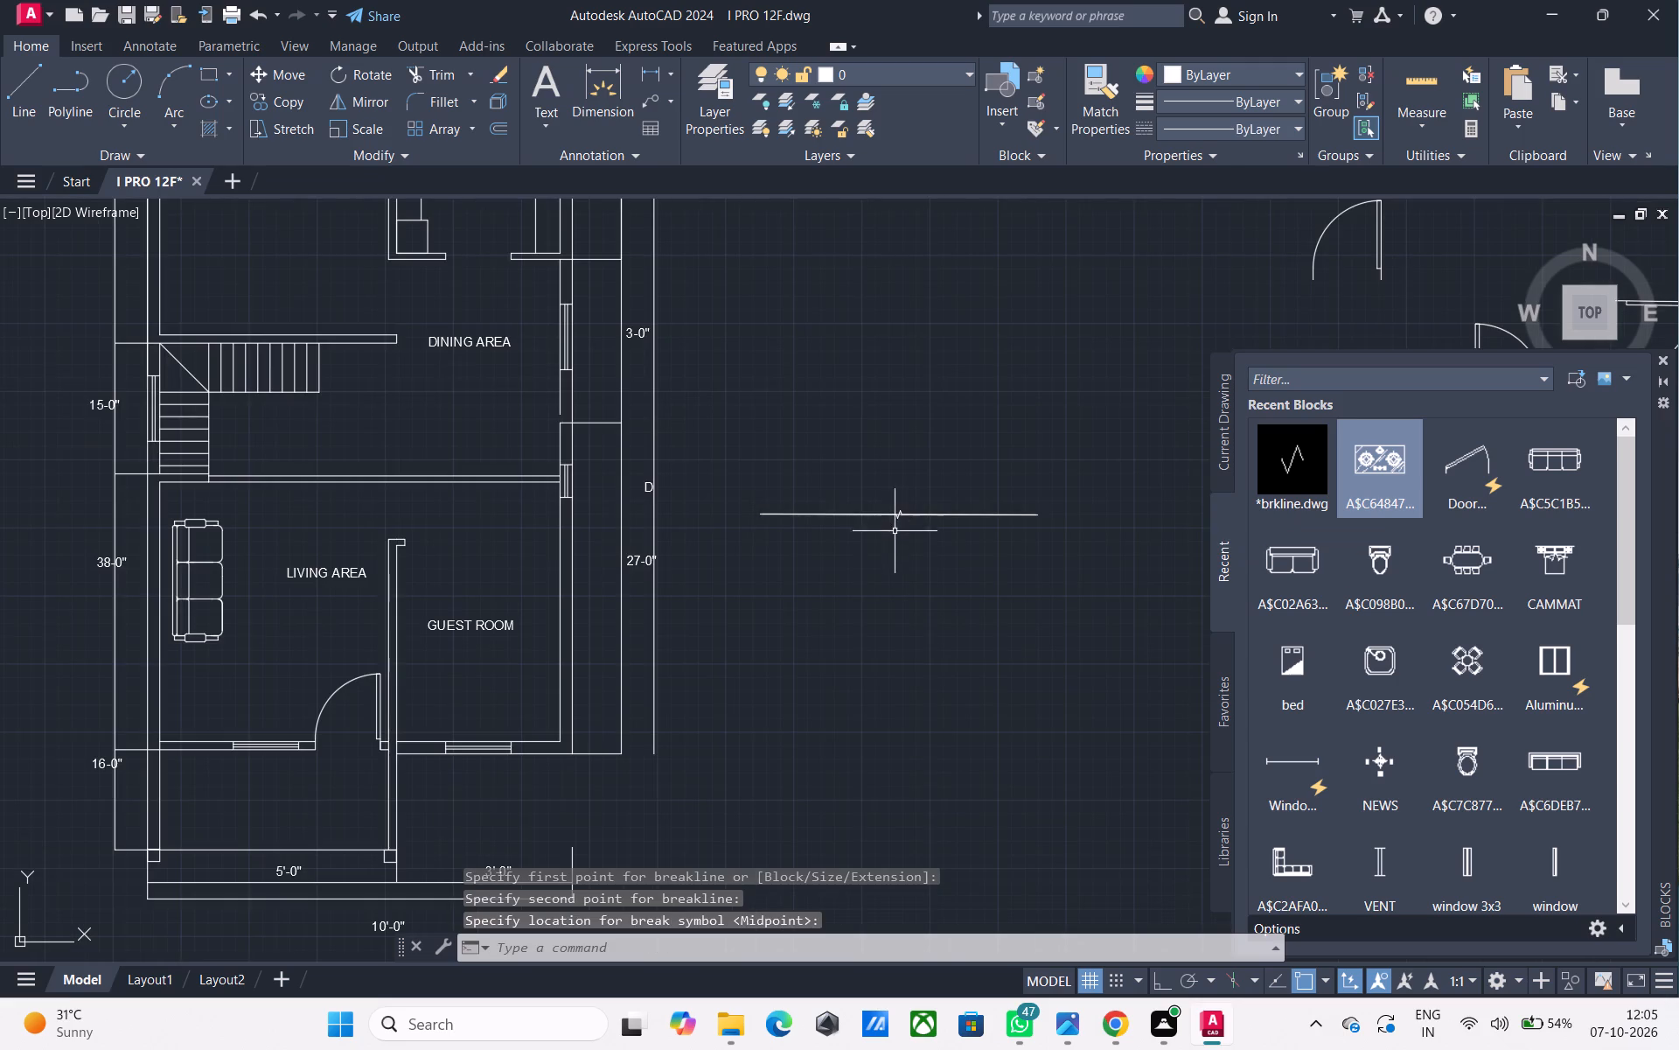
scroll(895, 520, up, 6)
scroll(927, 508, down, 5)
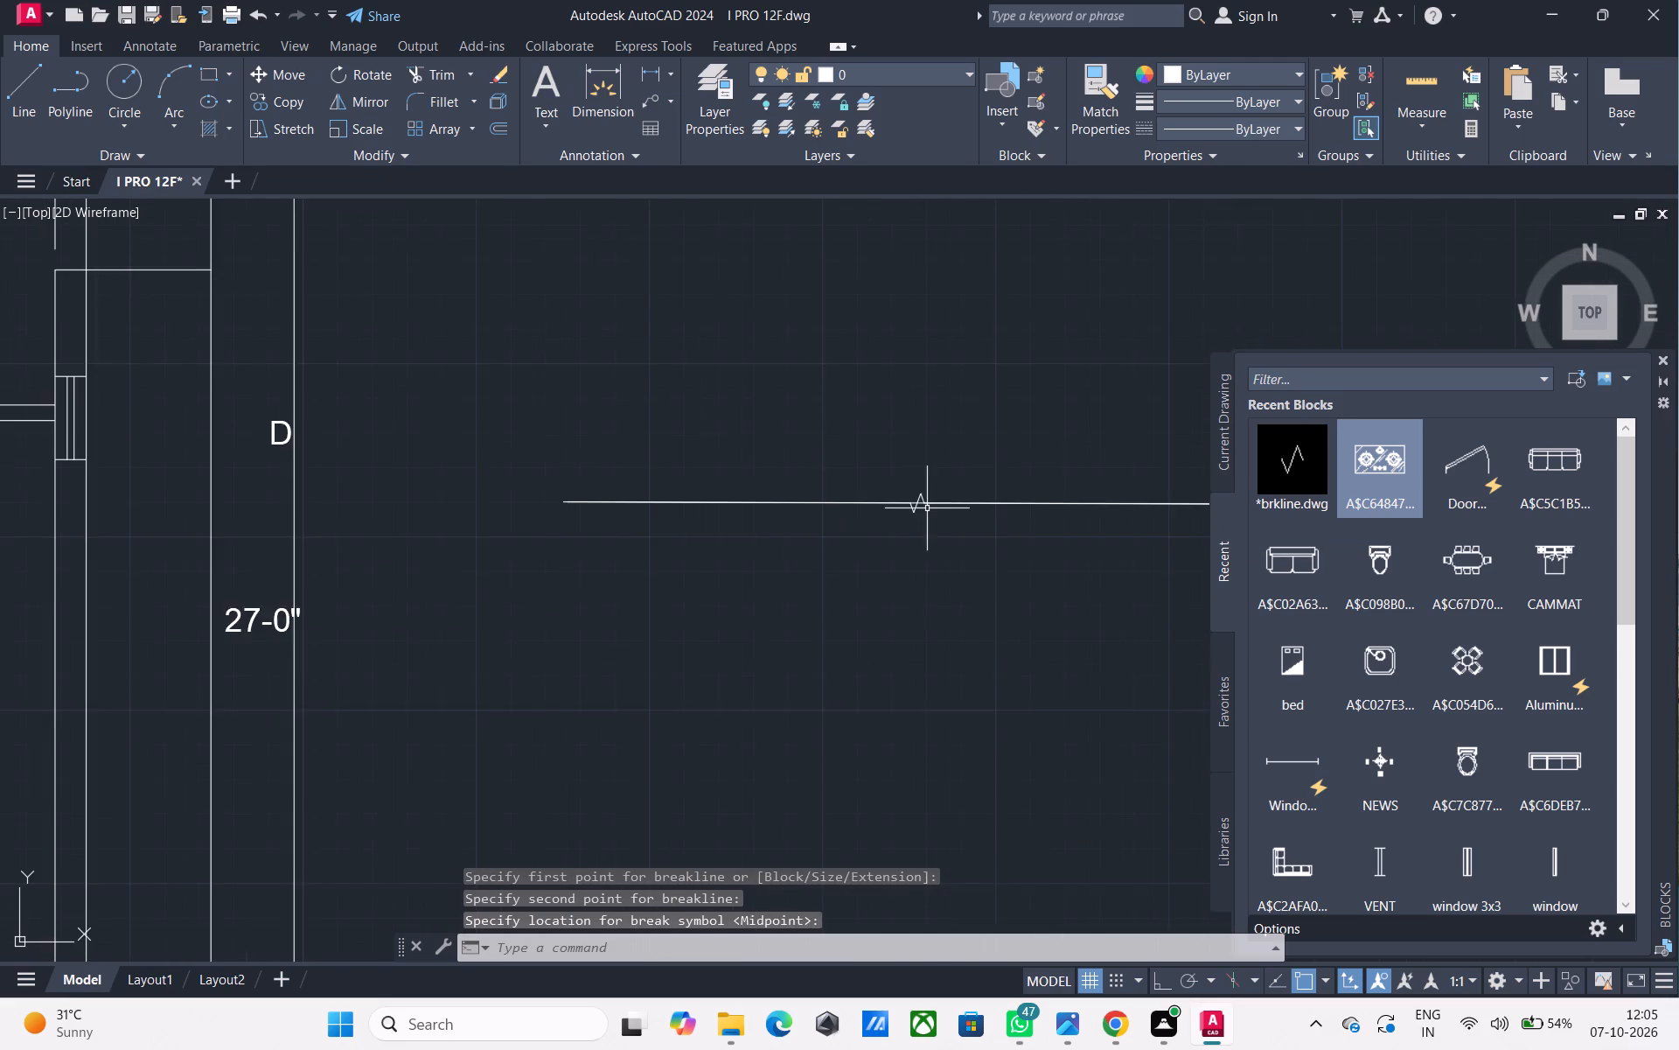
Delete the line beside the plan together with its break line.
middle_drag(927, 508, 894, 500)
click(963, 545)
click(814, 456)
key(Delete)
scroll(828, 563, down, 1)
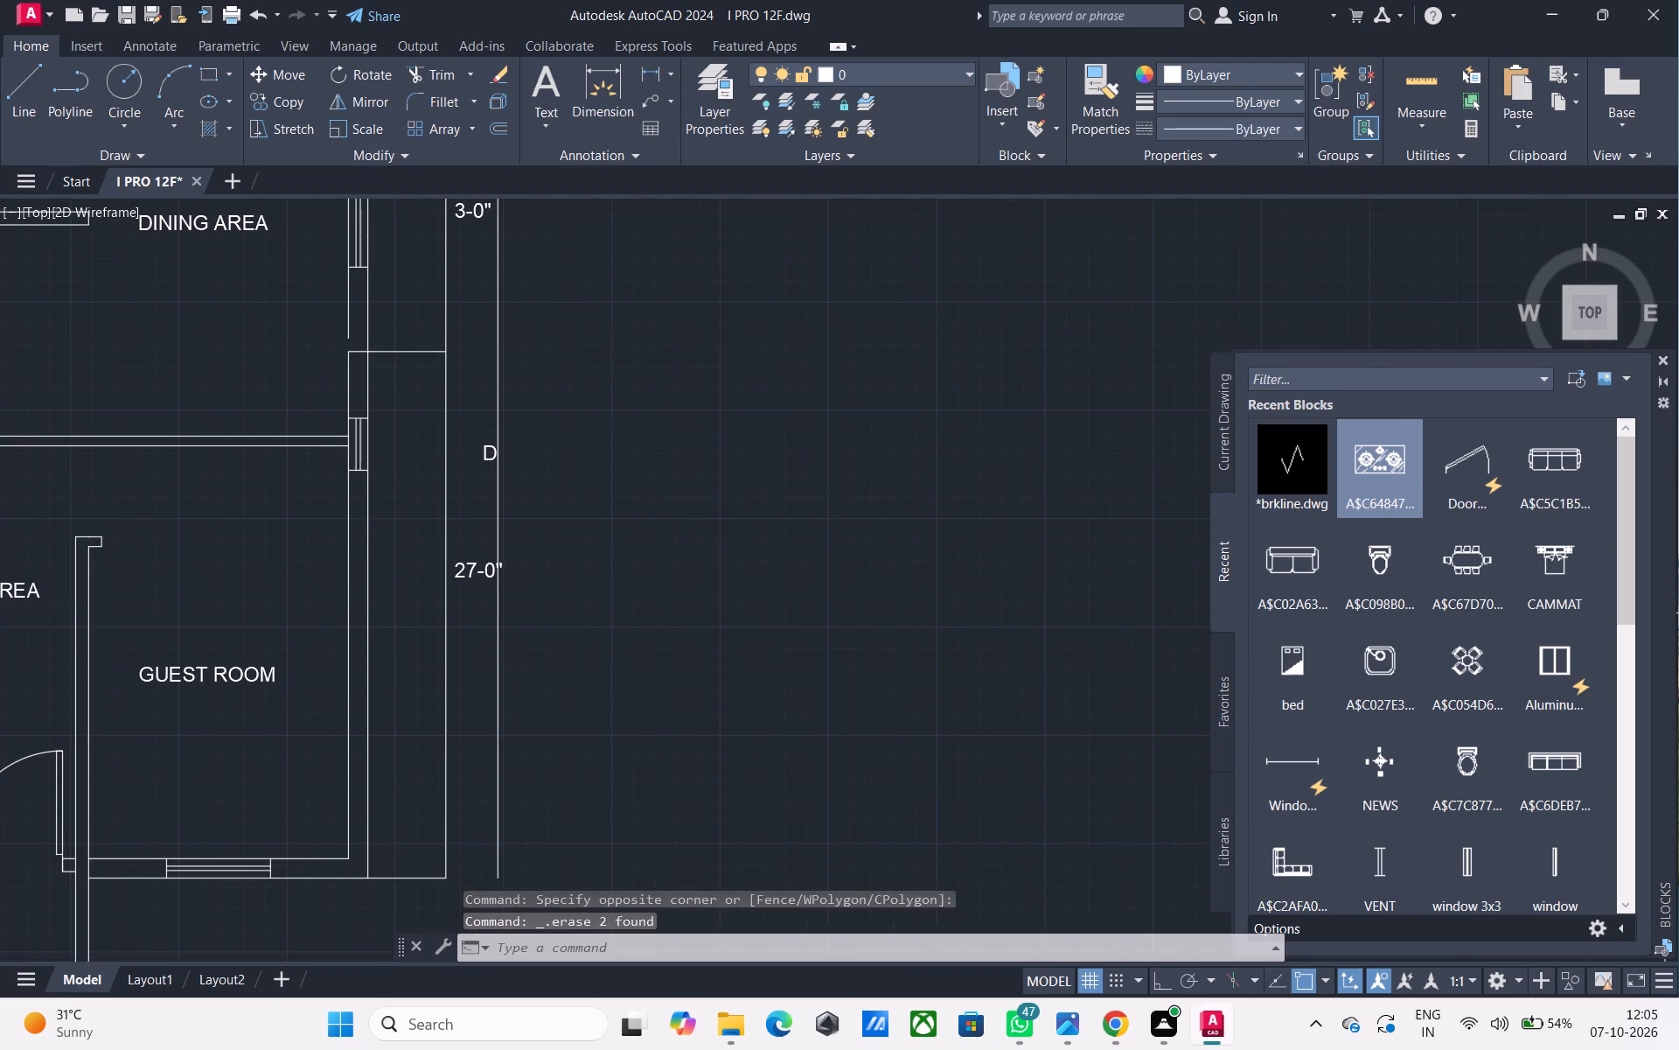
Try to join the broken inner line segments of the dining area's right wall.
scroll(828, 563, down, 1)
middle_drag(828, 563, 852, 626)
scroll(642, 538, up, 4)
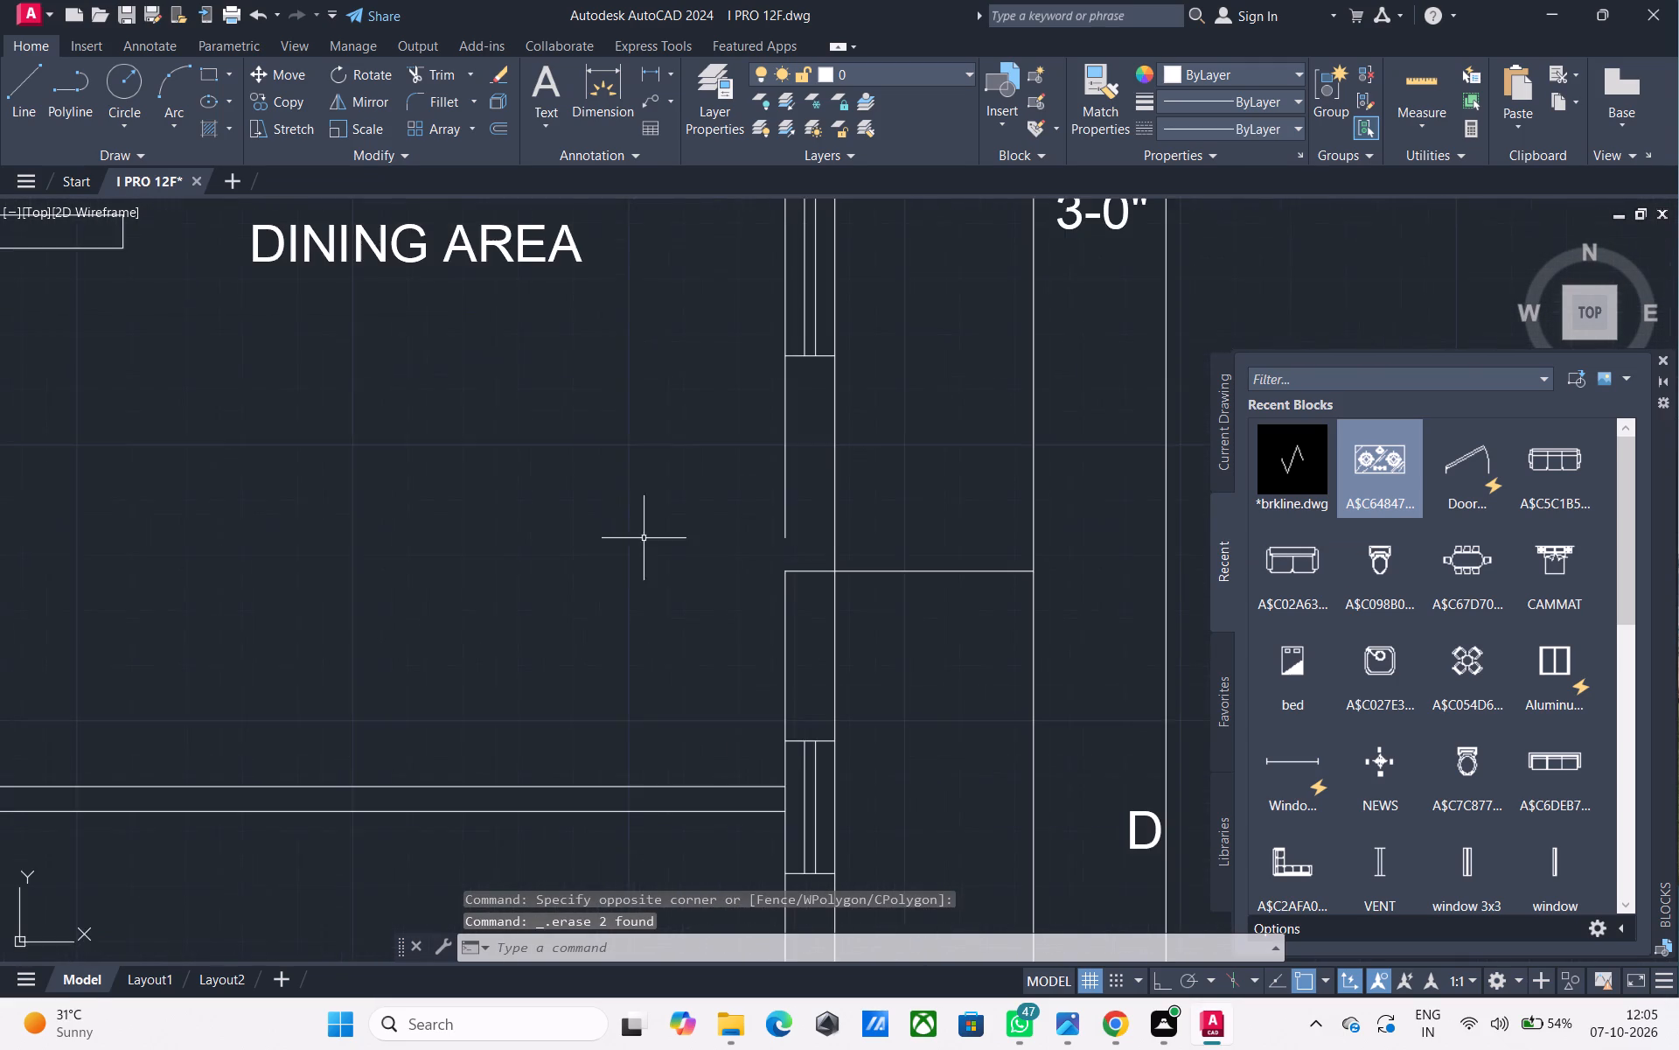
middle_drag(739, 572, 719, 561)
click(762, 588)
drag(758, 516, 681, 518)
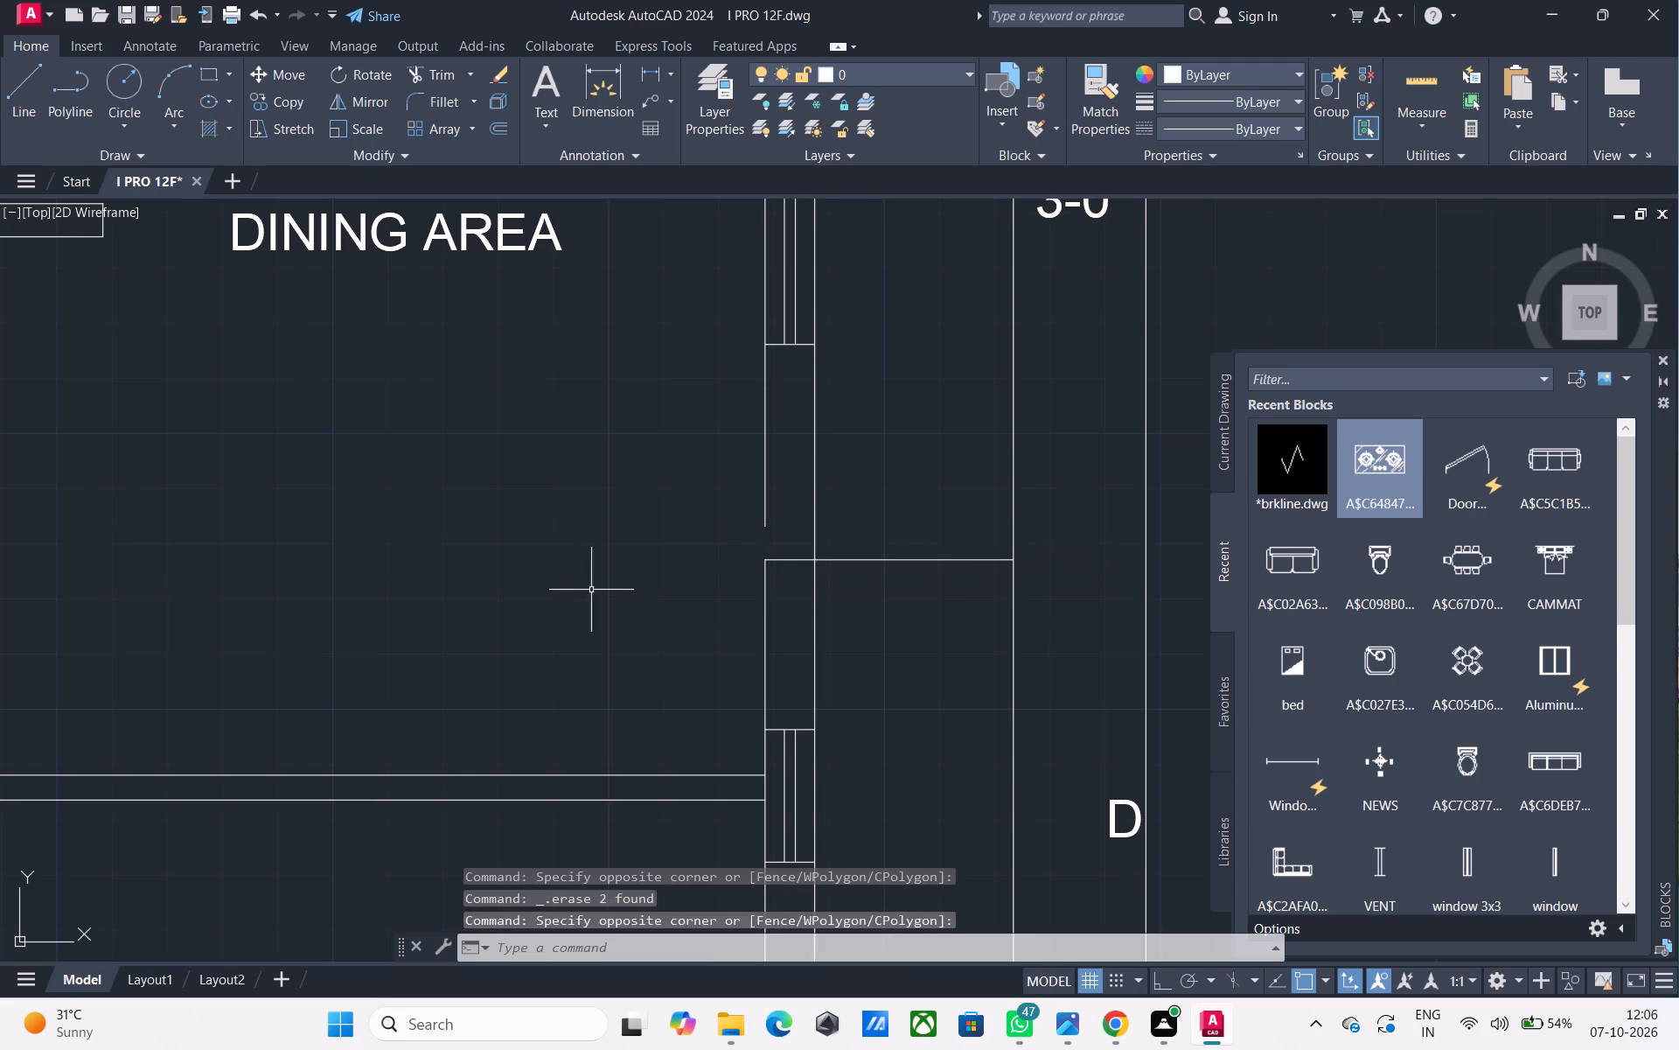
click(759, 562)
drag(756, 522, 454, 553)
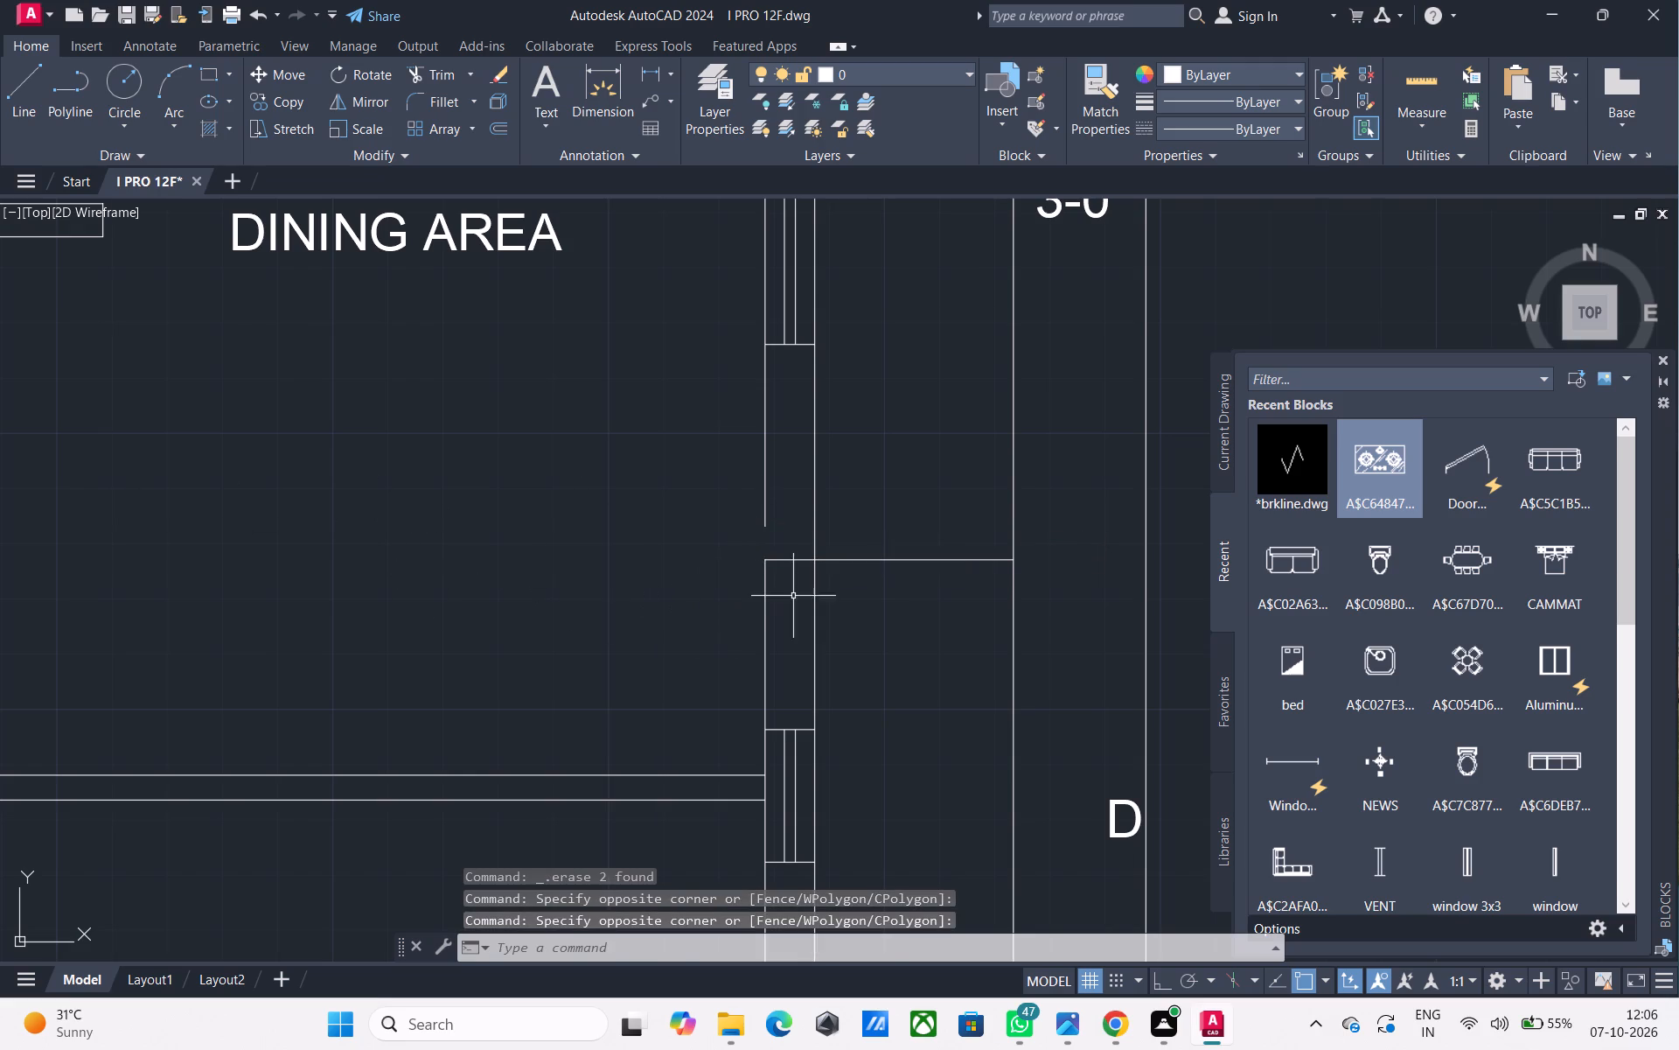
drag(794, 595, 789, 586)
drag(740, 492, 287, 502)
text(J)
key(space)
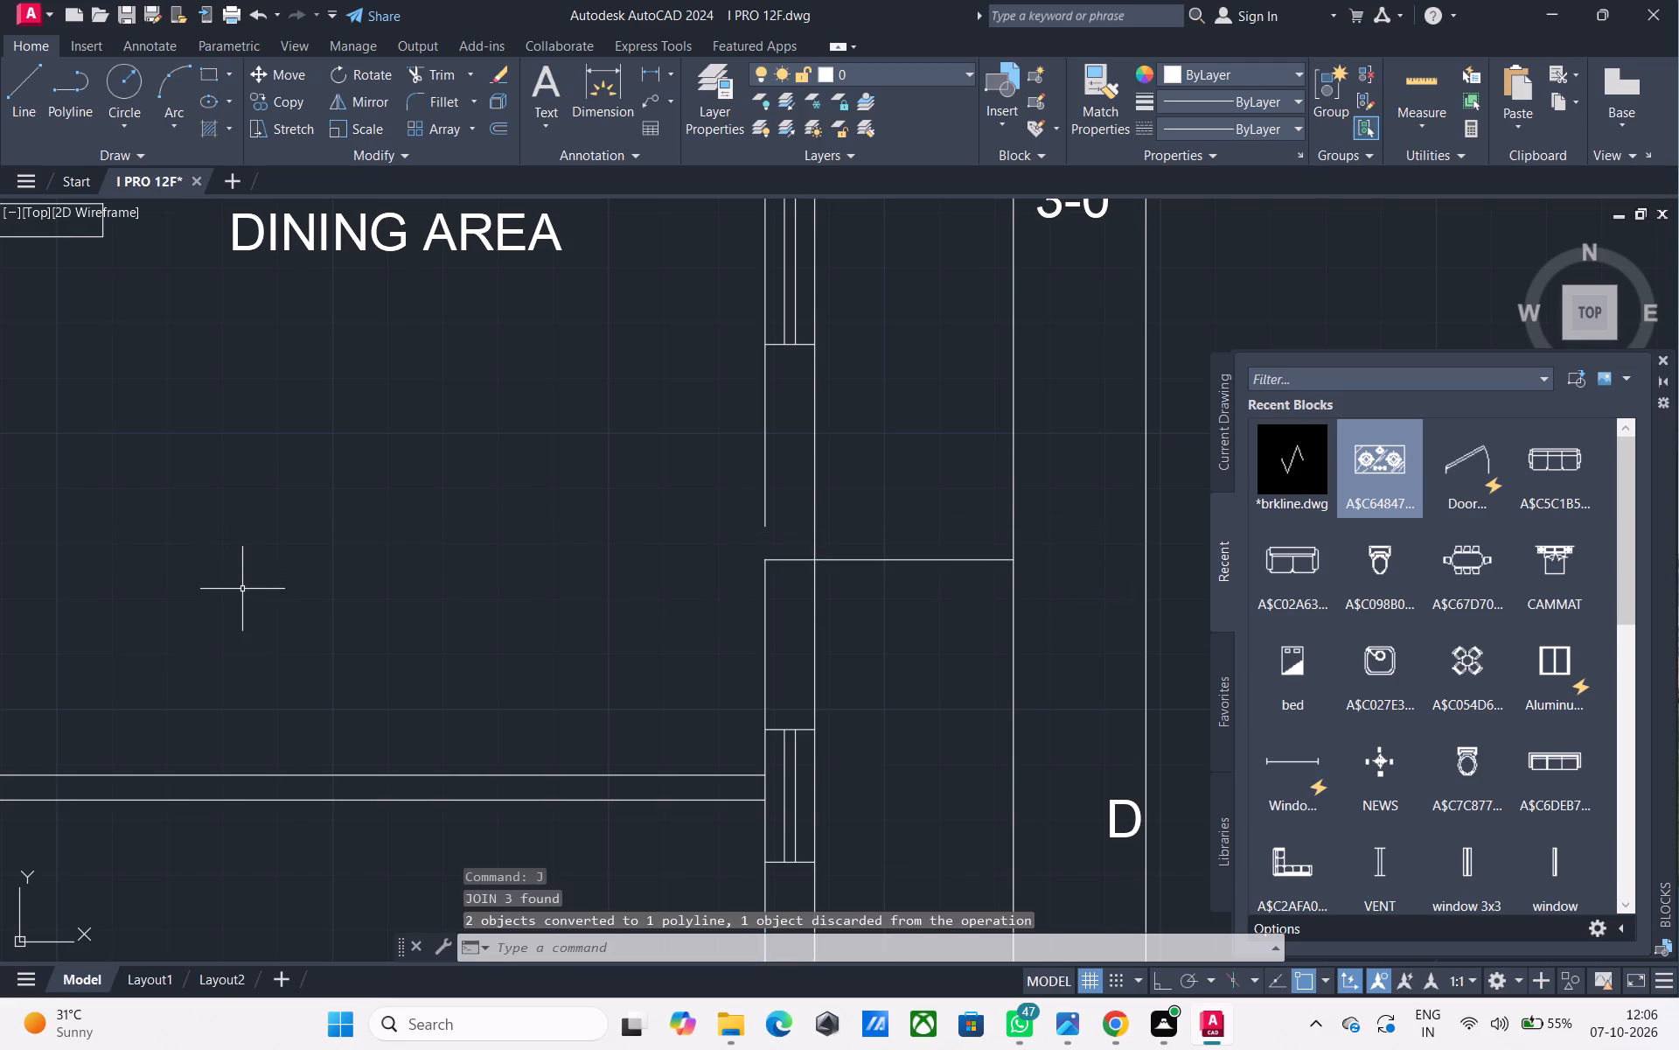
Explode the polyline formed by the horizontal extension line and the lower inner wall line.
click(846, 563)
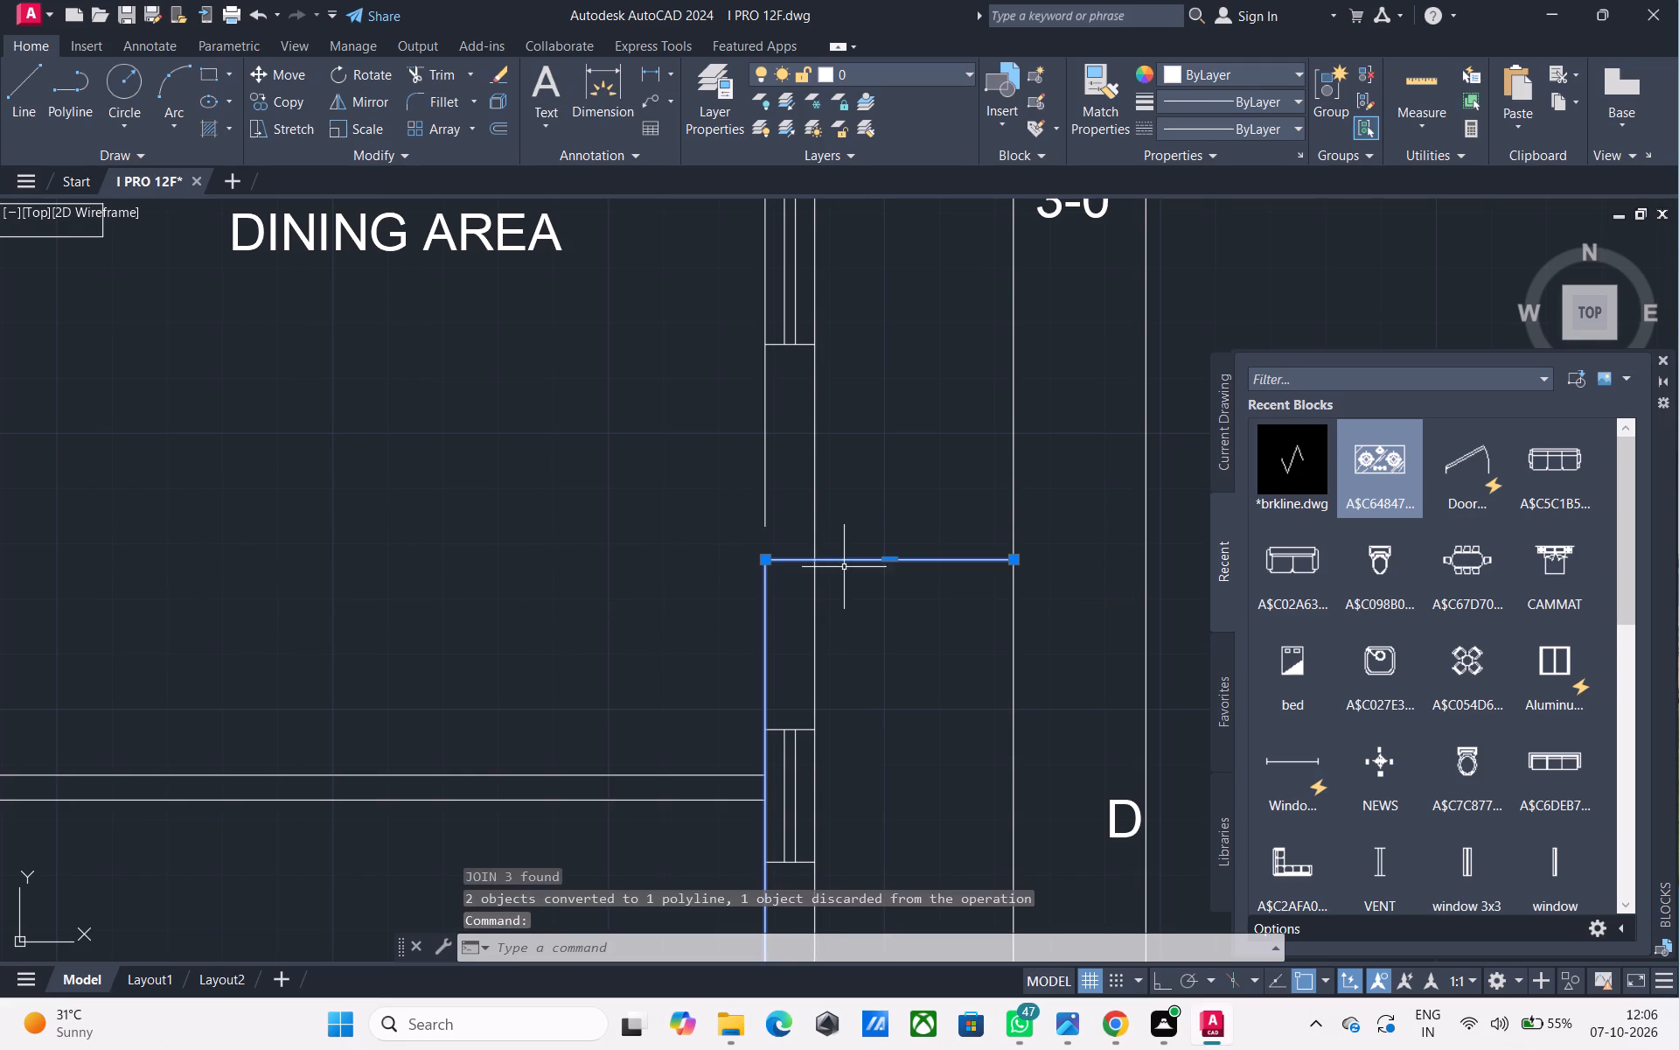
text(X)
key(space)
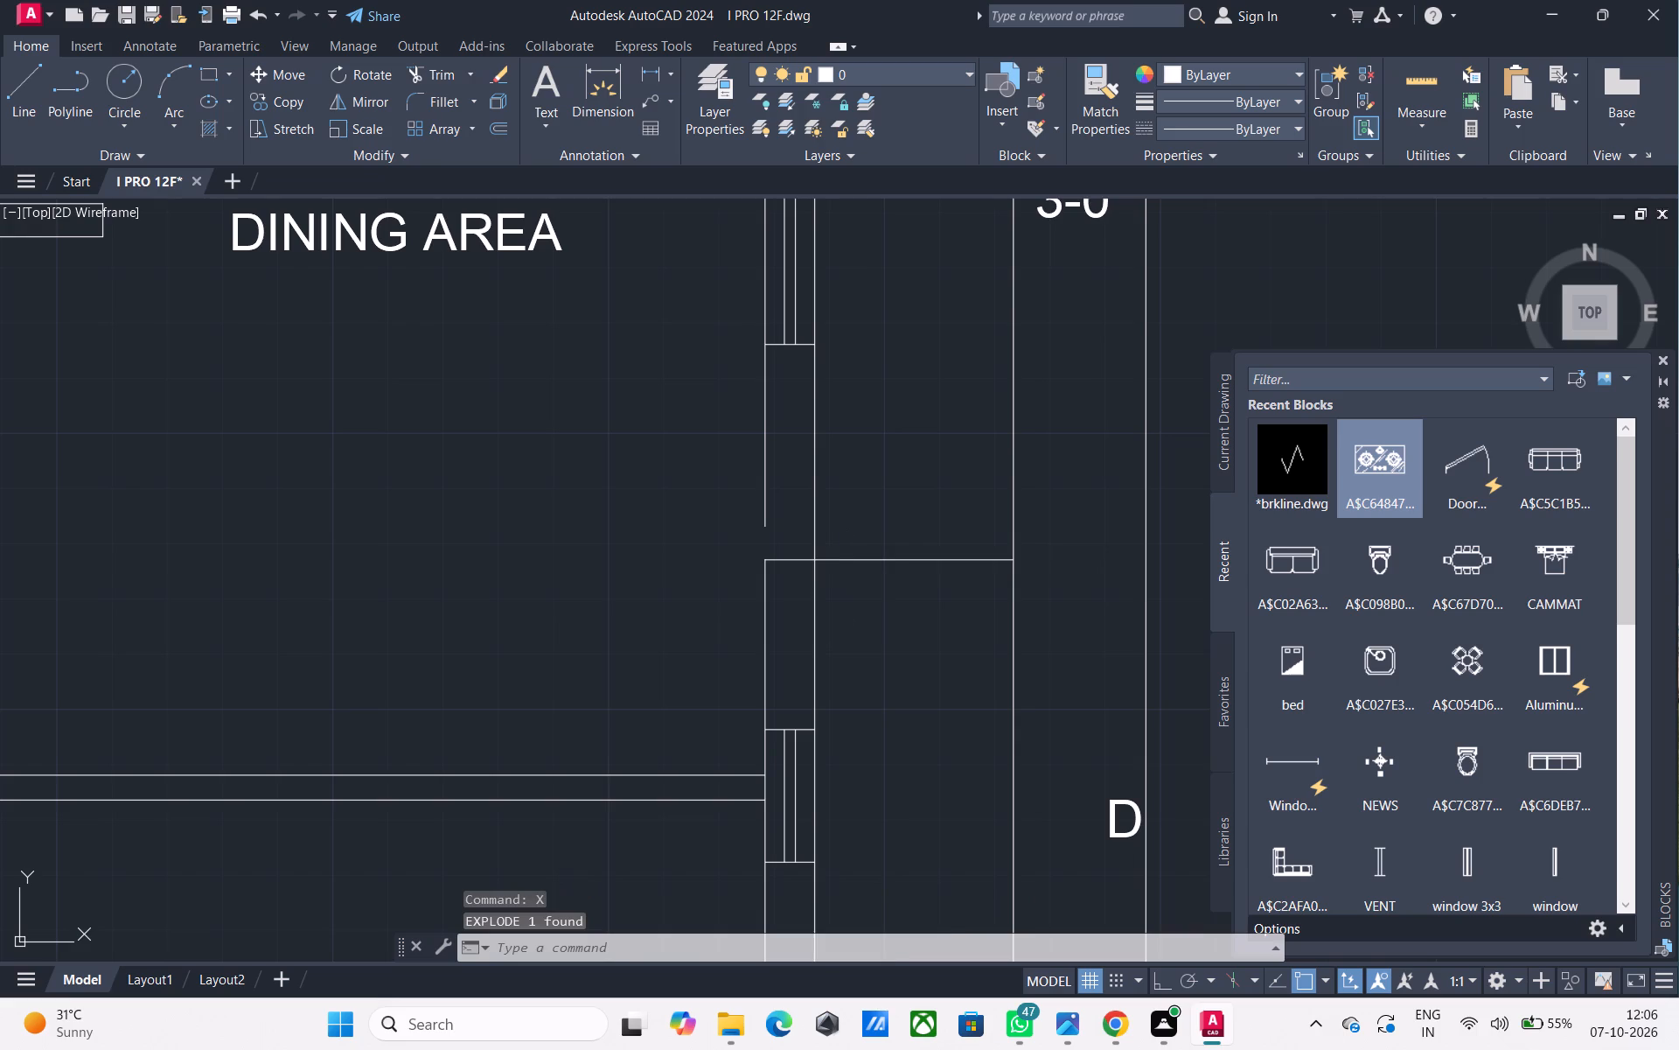
Delete the horizontal extension line crossing the right wall below the dining area's window.
click(857, 570)
click(850, 549)
key(Delete)
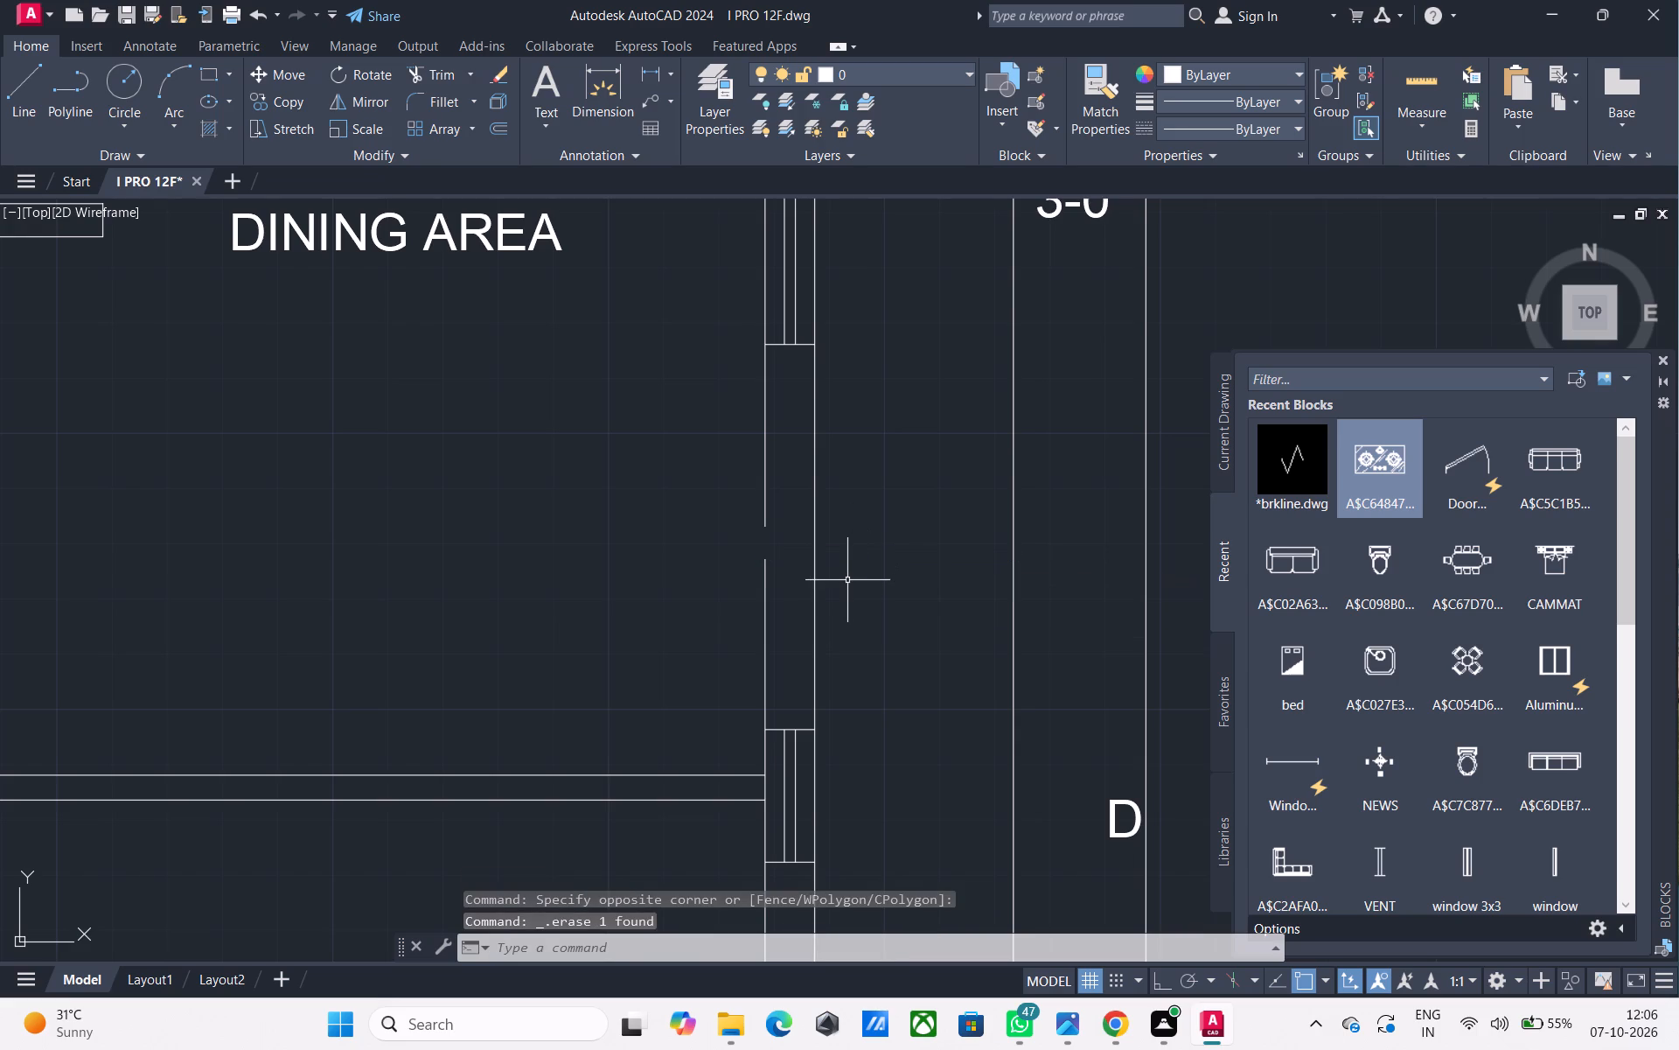
Join the two broken inner line segments of the dining area's right wall into one line.
click(783, 589)
drag(732, 451, 720, 454)
text(J)
key(space)
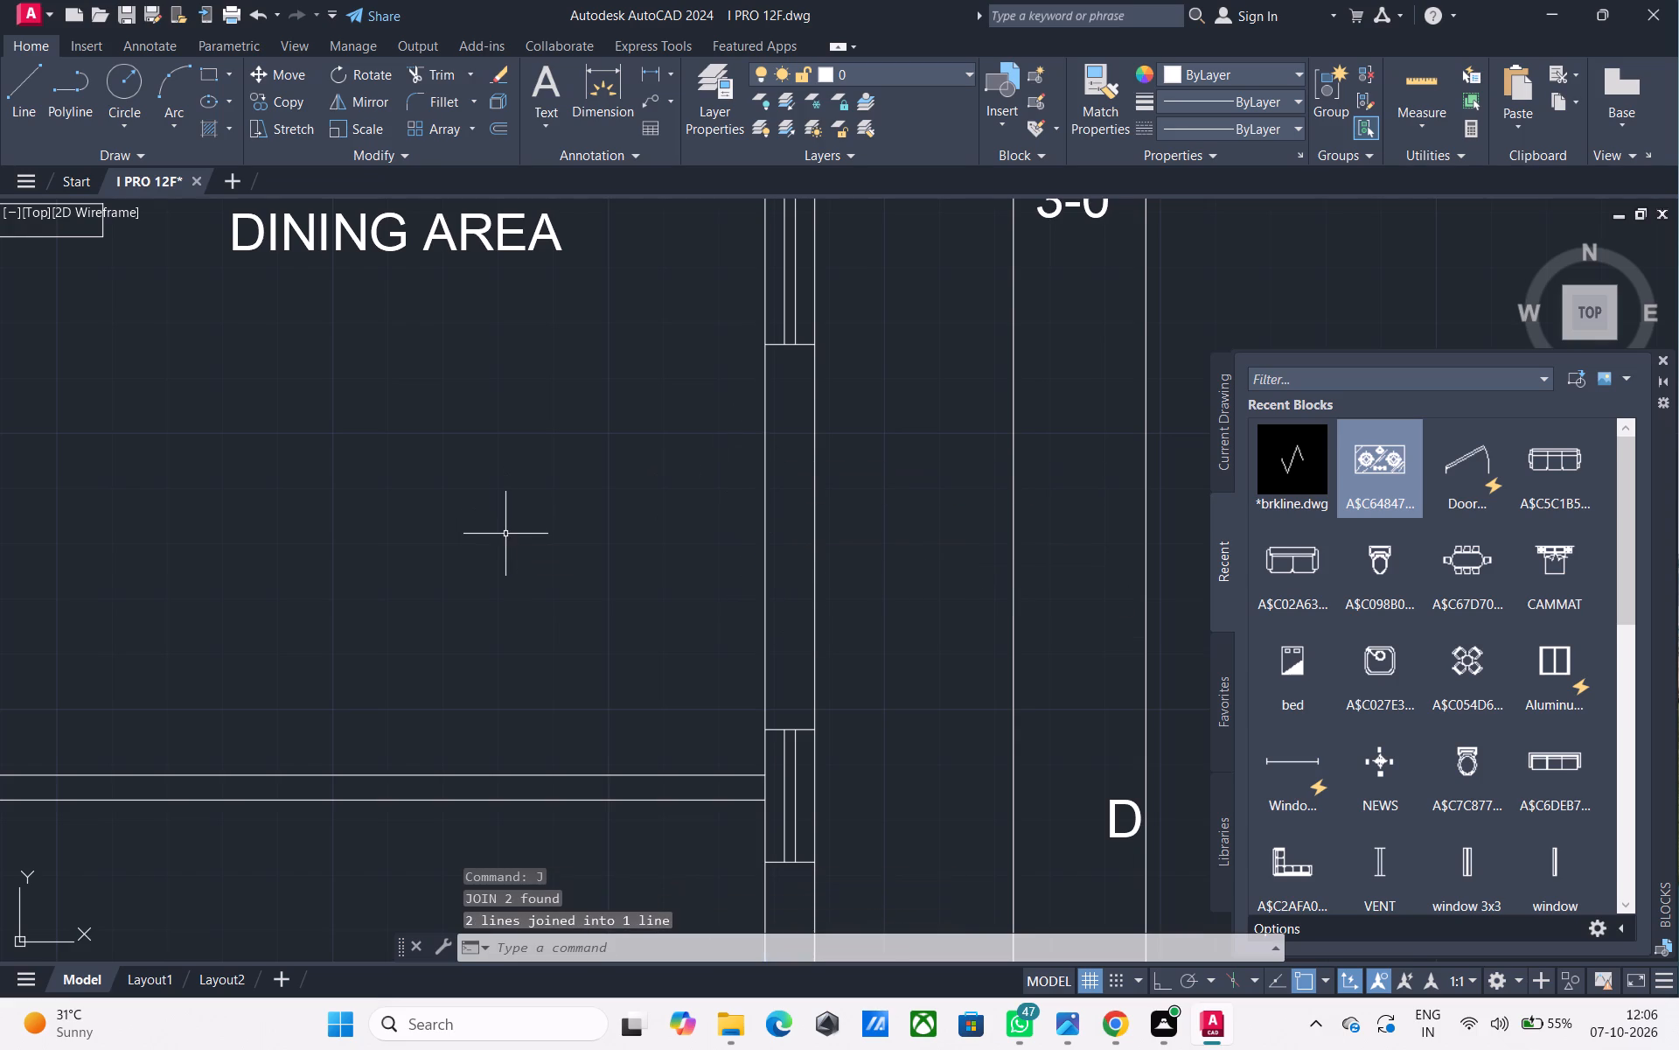
scroll(510, 543, down, 2)
key(Escape)
Examine the reworked plan copy's walls from the kitchen and dining area down to the guest room.
scroll(512, 559, down, 2)
middle_drag(512, 559, 522, 568)
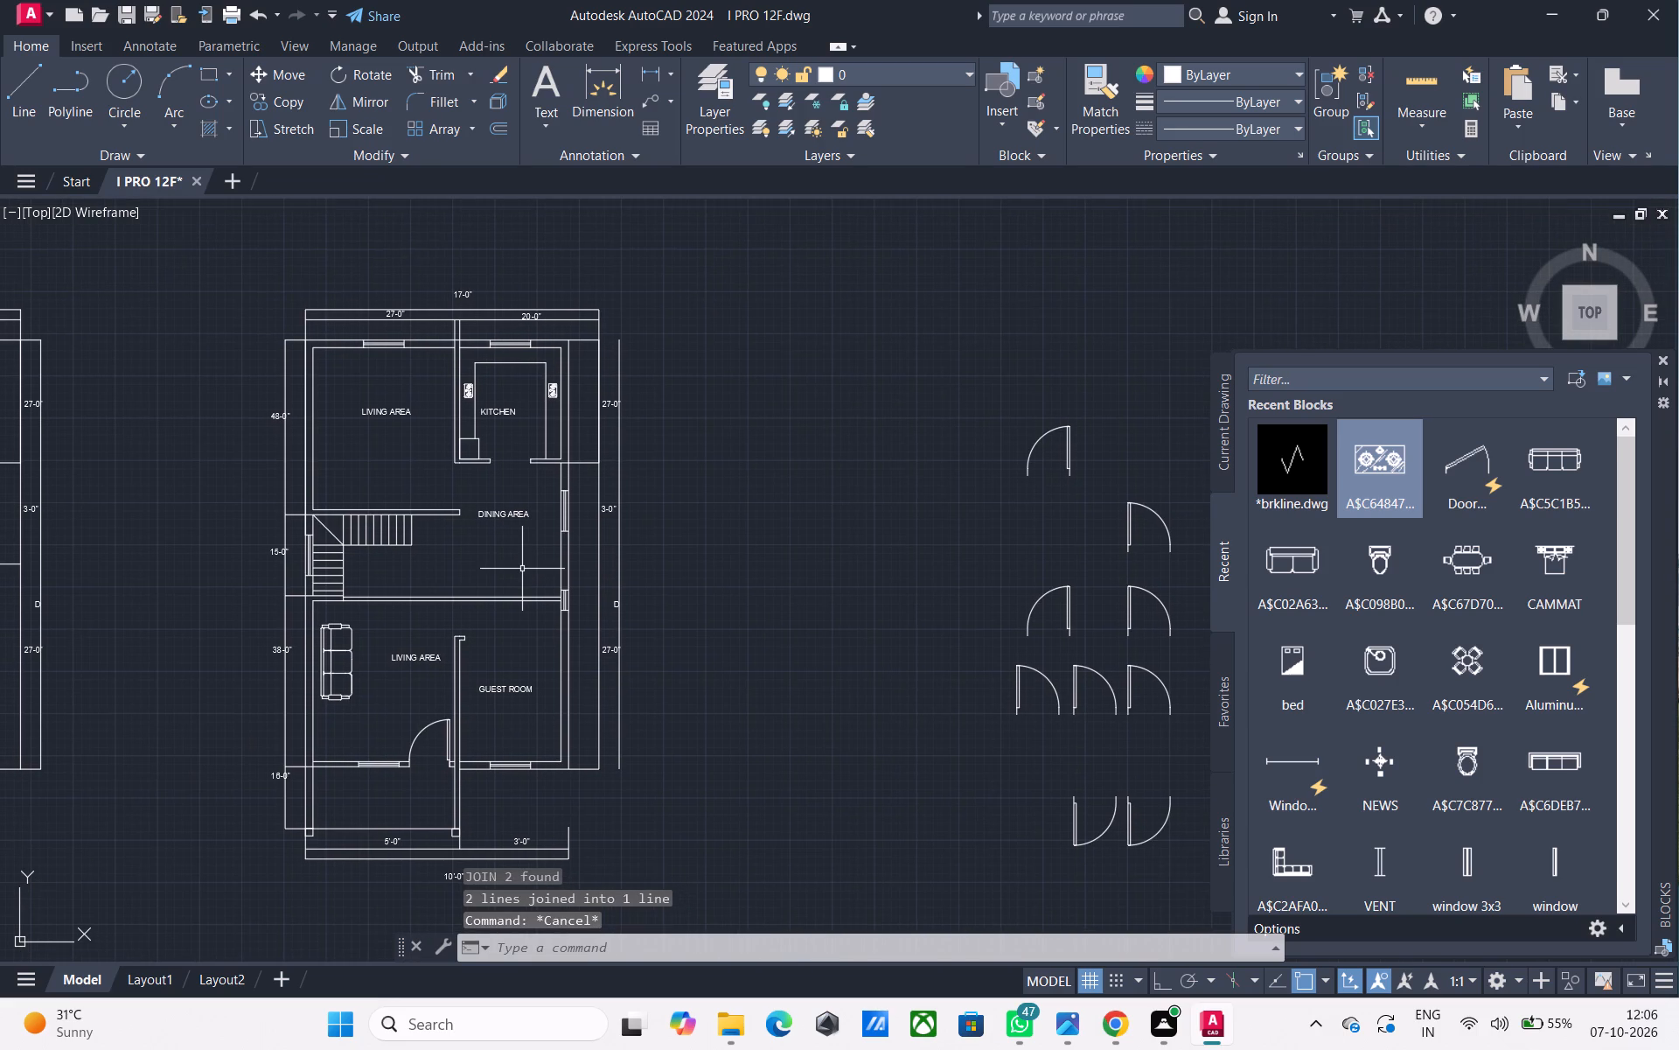
middle_drag(534, 564, 554, 537)
middle_drag(554, 537, 566, 464)
scroll(617, 341, up, 3)
middle_drag(561, 403, 561, 446)
scroll(561, 465, down, 1)
middle_drag(569, 525, 568, 525)
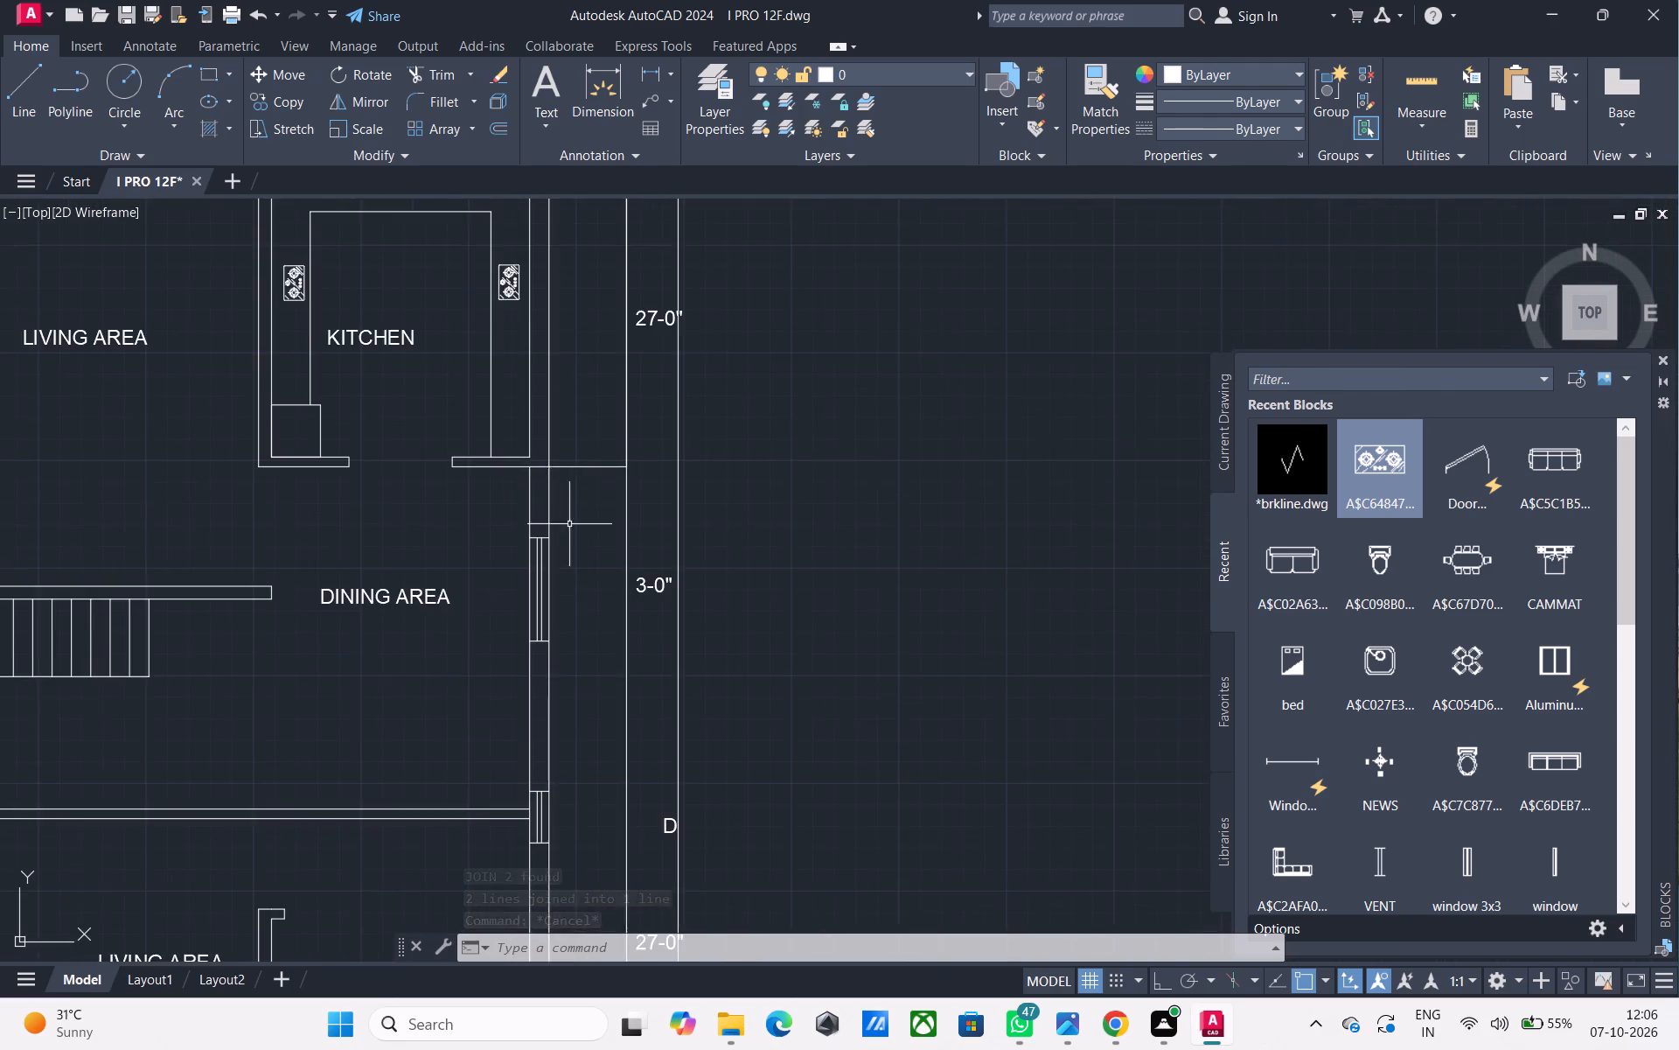
middle_drag(568, 525, 516, 349)
scroll(517, 382, down, 2)
middle_drag(494, 477, 519, 404)
middle_drag(568, 580, 572, 572)
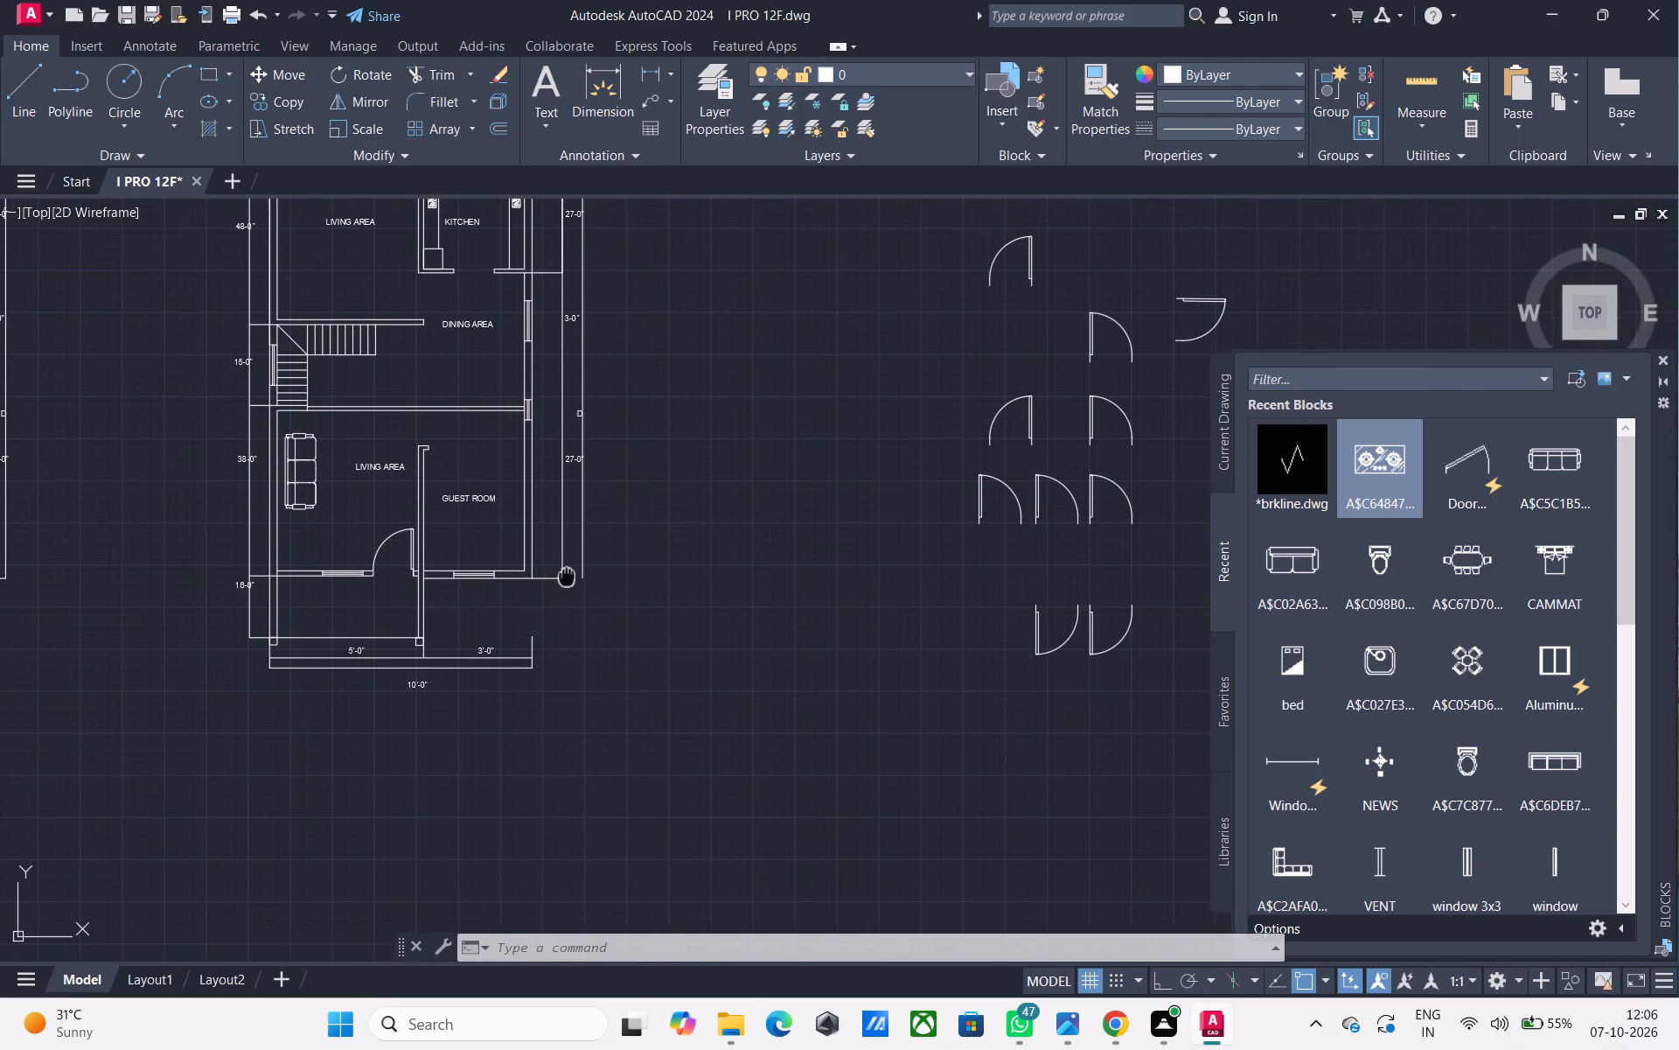
middle_drag(572, 572, 620, 639)
scroll(526, 602, up, 2)
scroll(526, 602, down, 1)
middle_drag(526, 602, 506, 696)
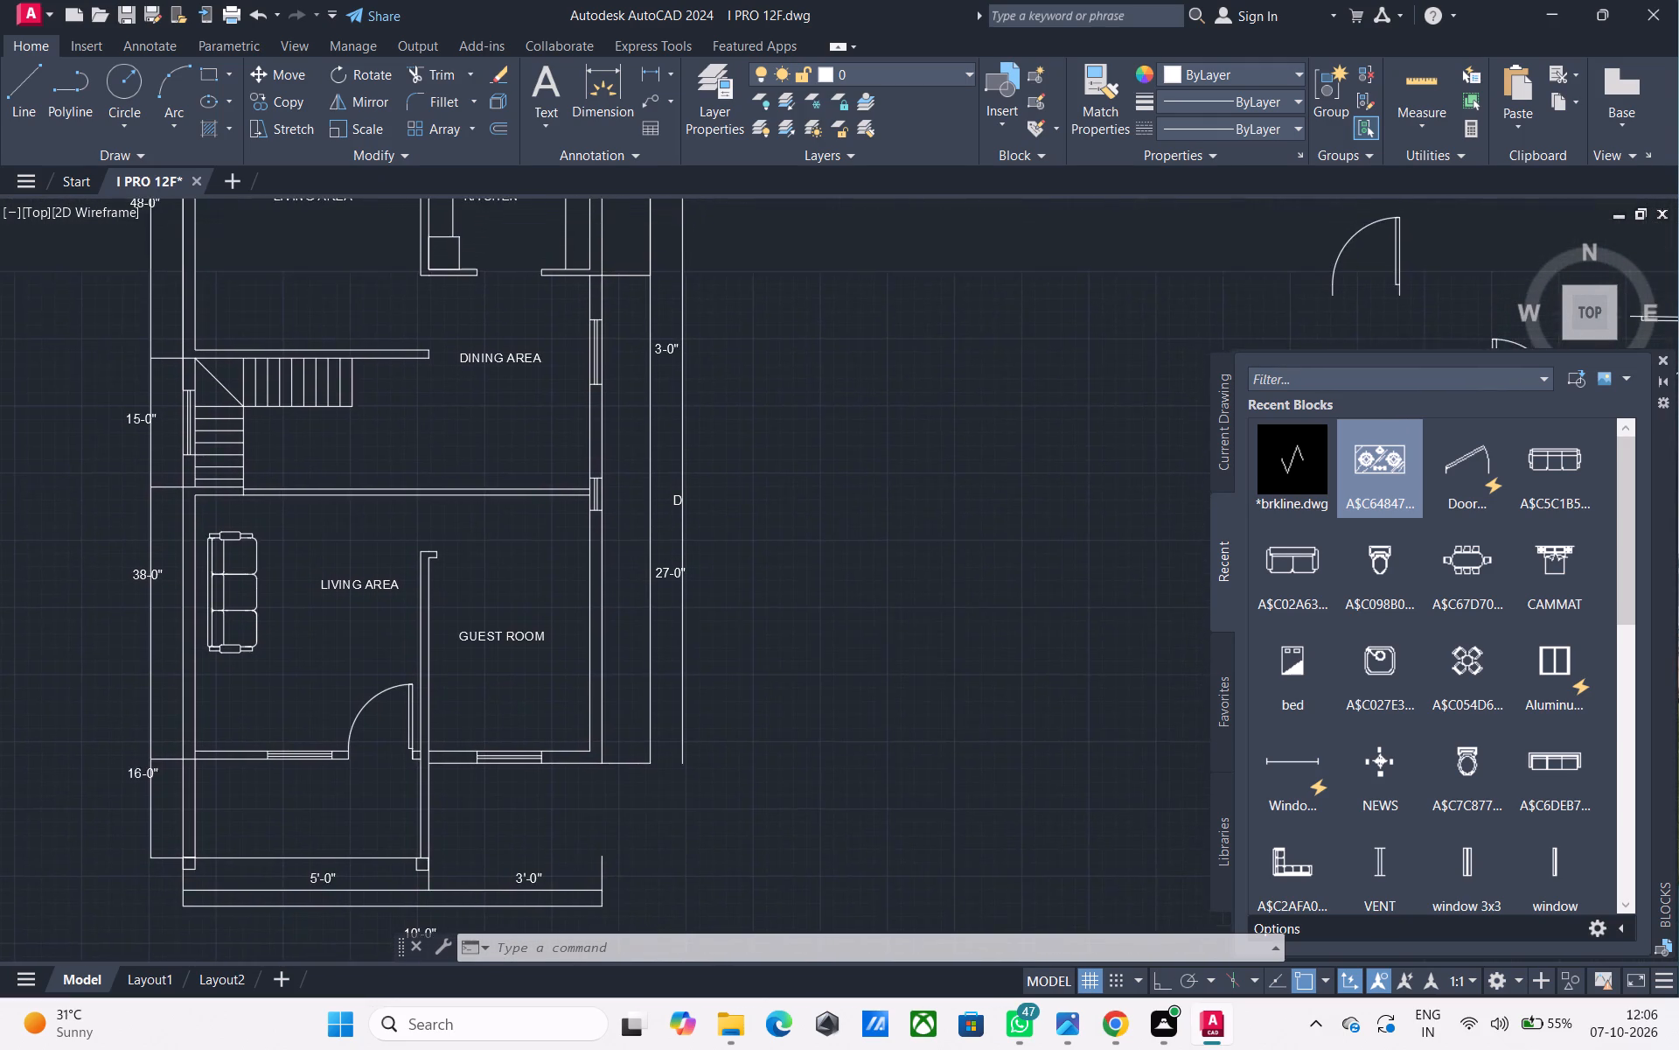
middle_drag(512, 562, 488, 634)
Save the drawing.
key(ctrl+s)
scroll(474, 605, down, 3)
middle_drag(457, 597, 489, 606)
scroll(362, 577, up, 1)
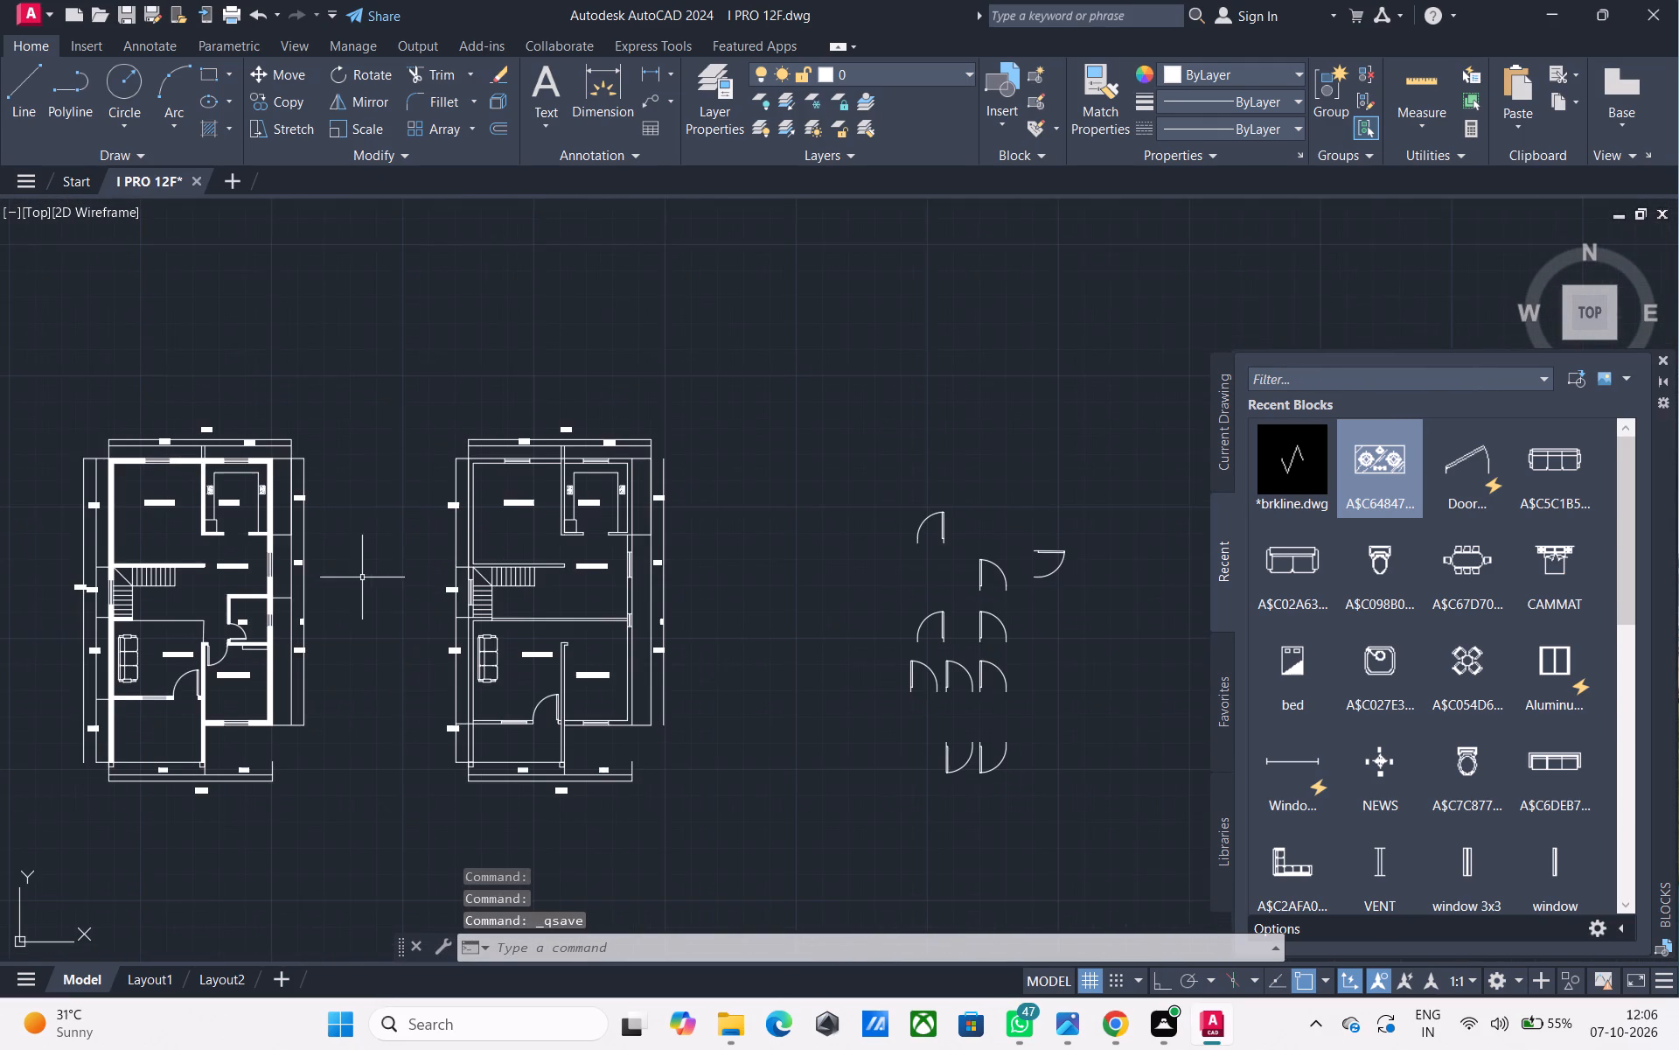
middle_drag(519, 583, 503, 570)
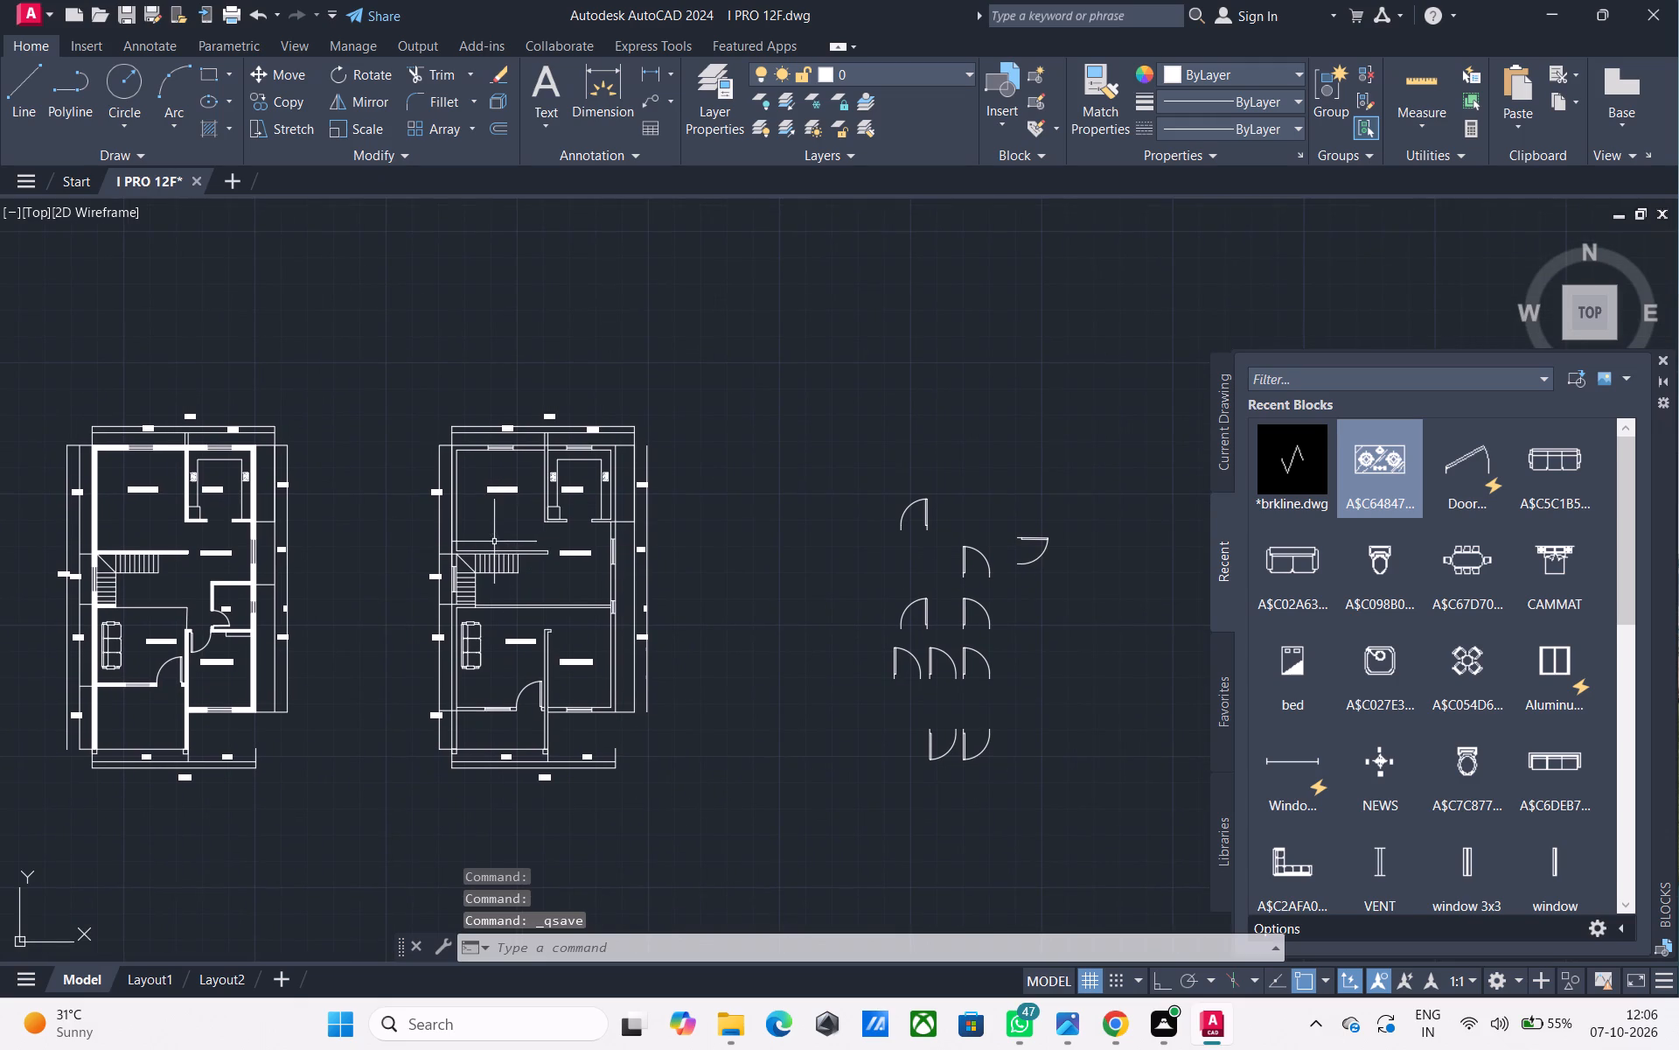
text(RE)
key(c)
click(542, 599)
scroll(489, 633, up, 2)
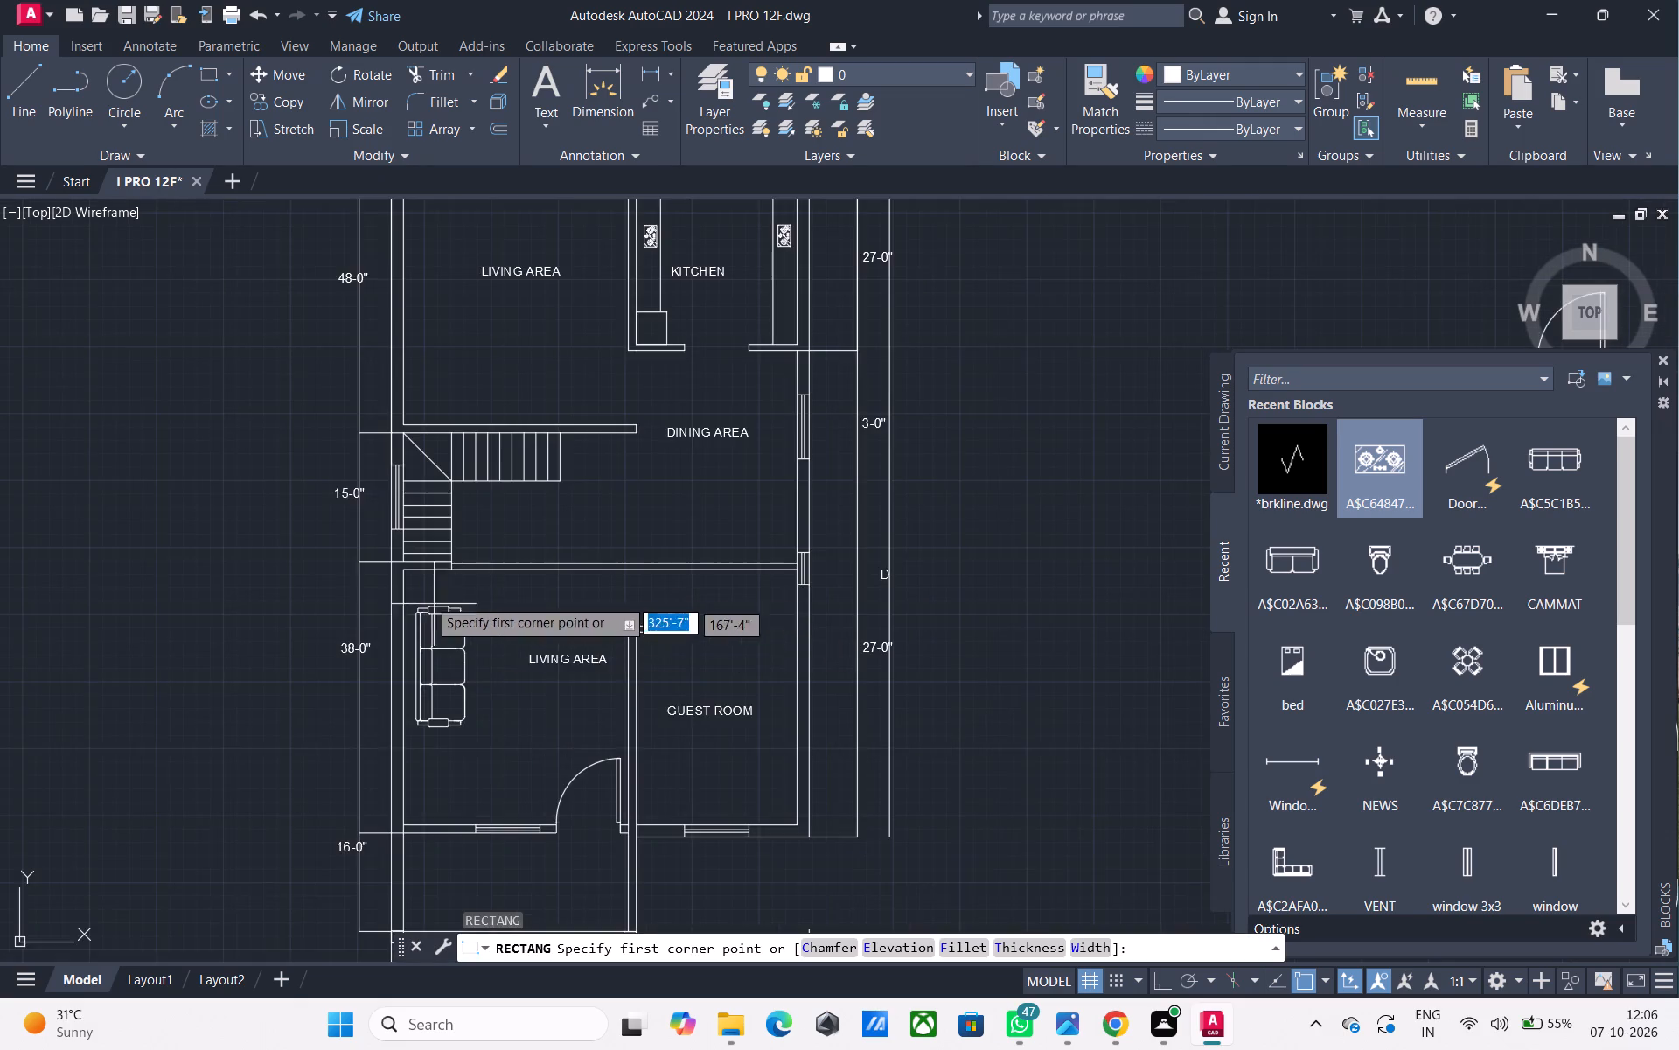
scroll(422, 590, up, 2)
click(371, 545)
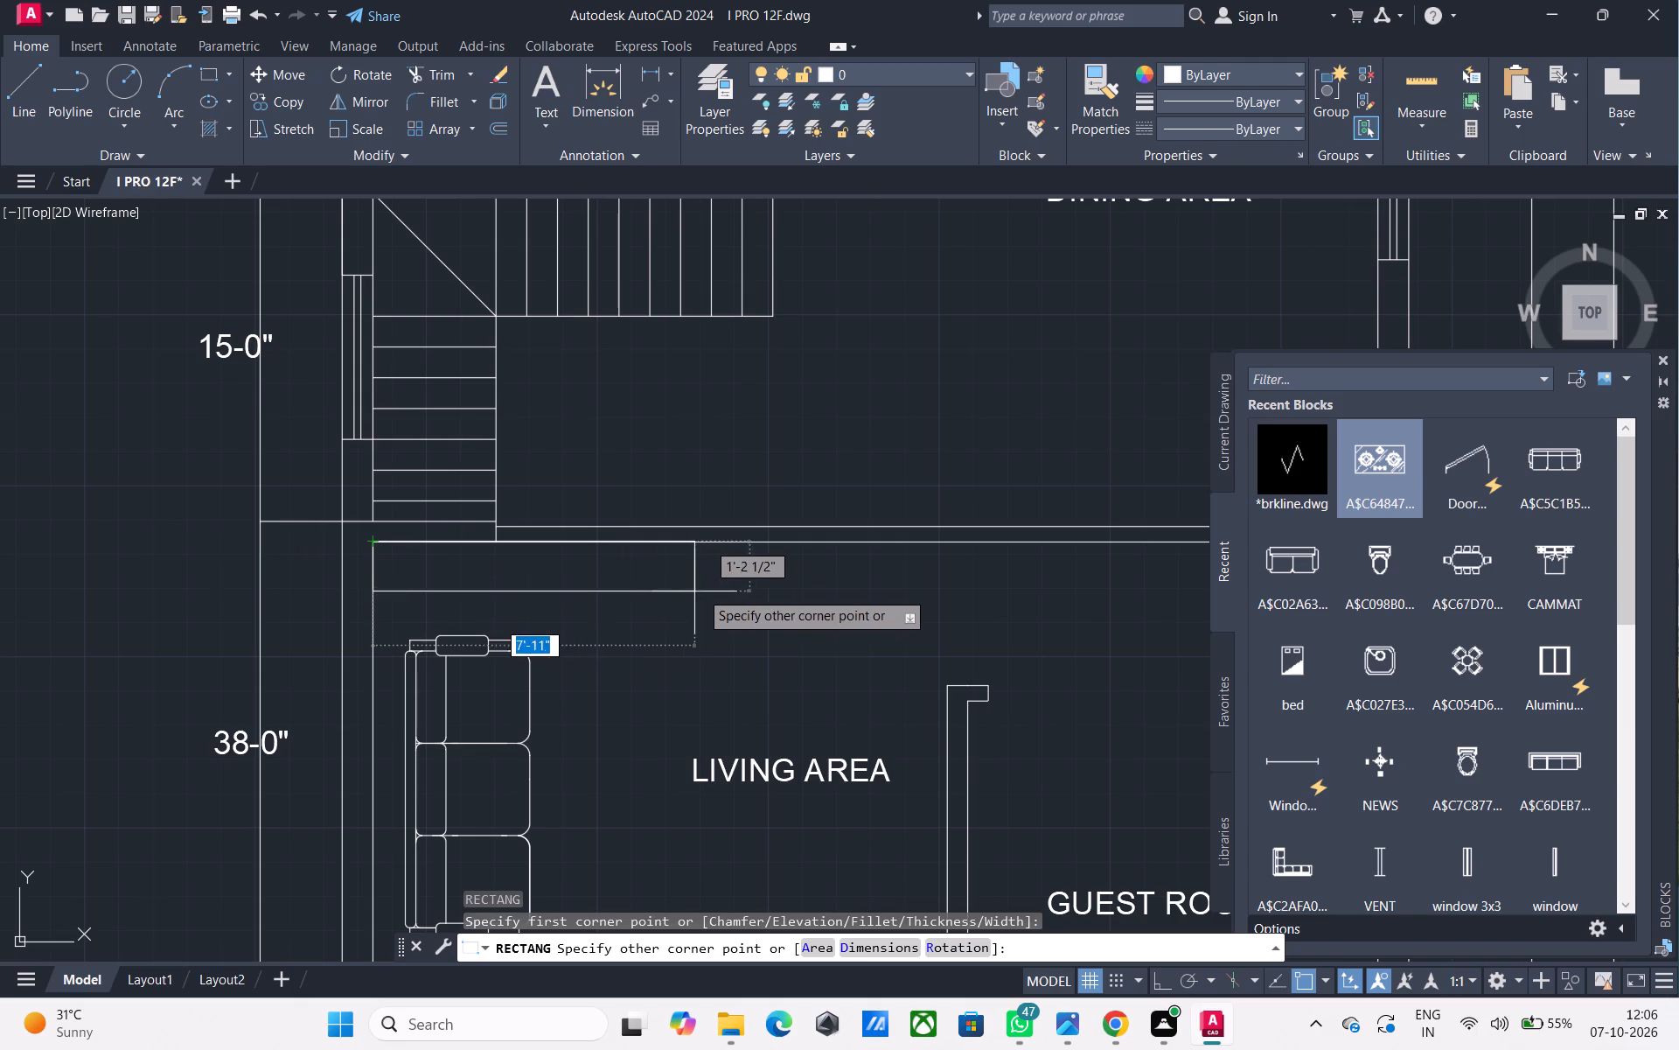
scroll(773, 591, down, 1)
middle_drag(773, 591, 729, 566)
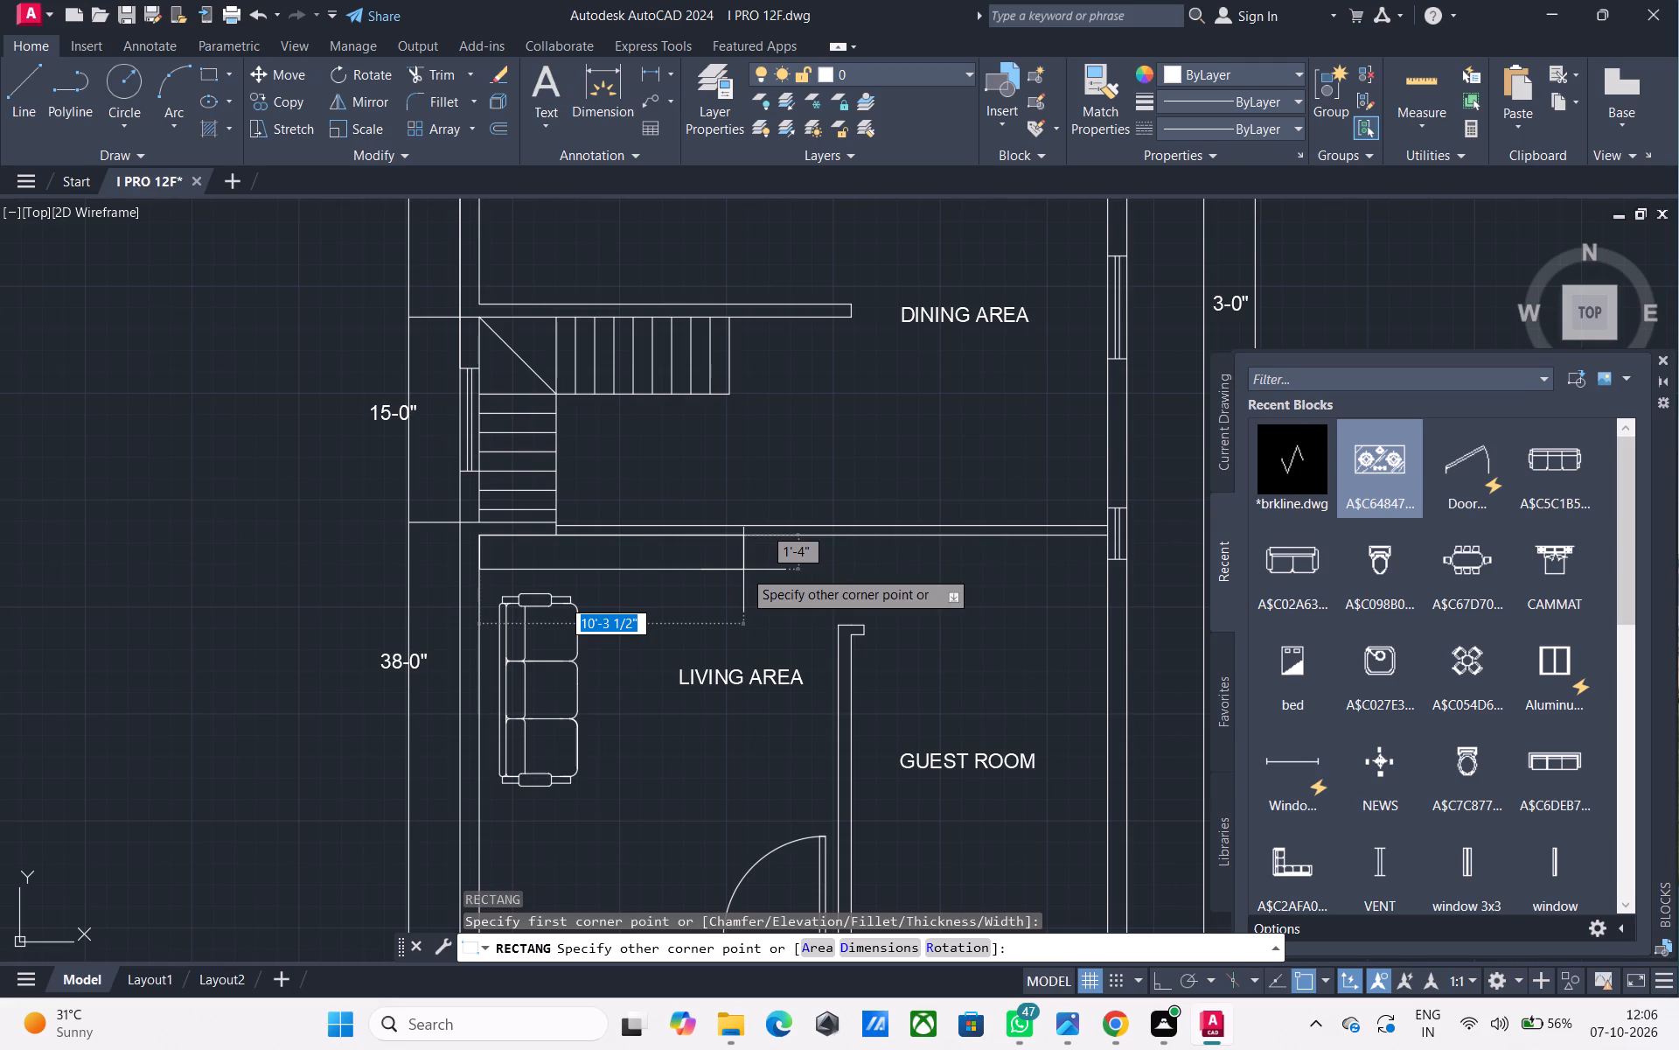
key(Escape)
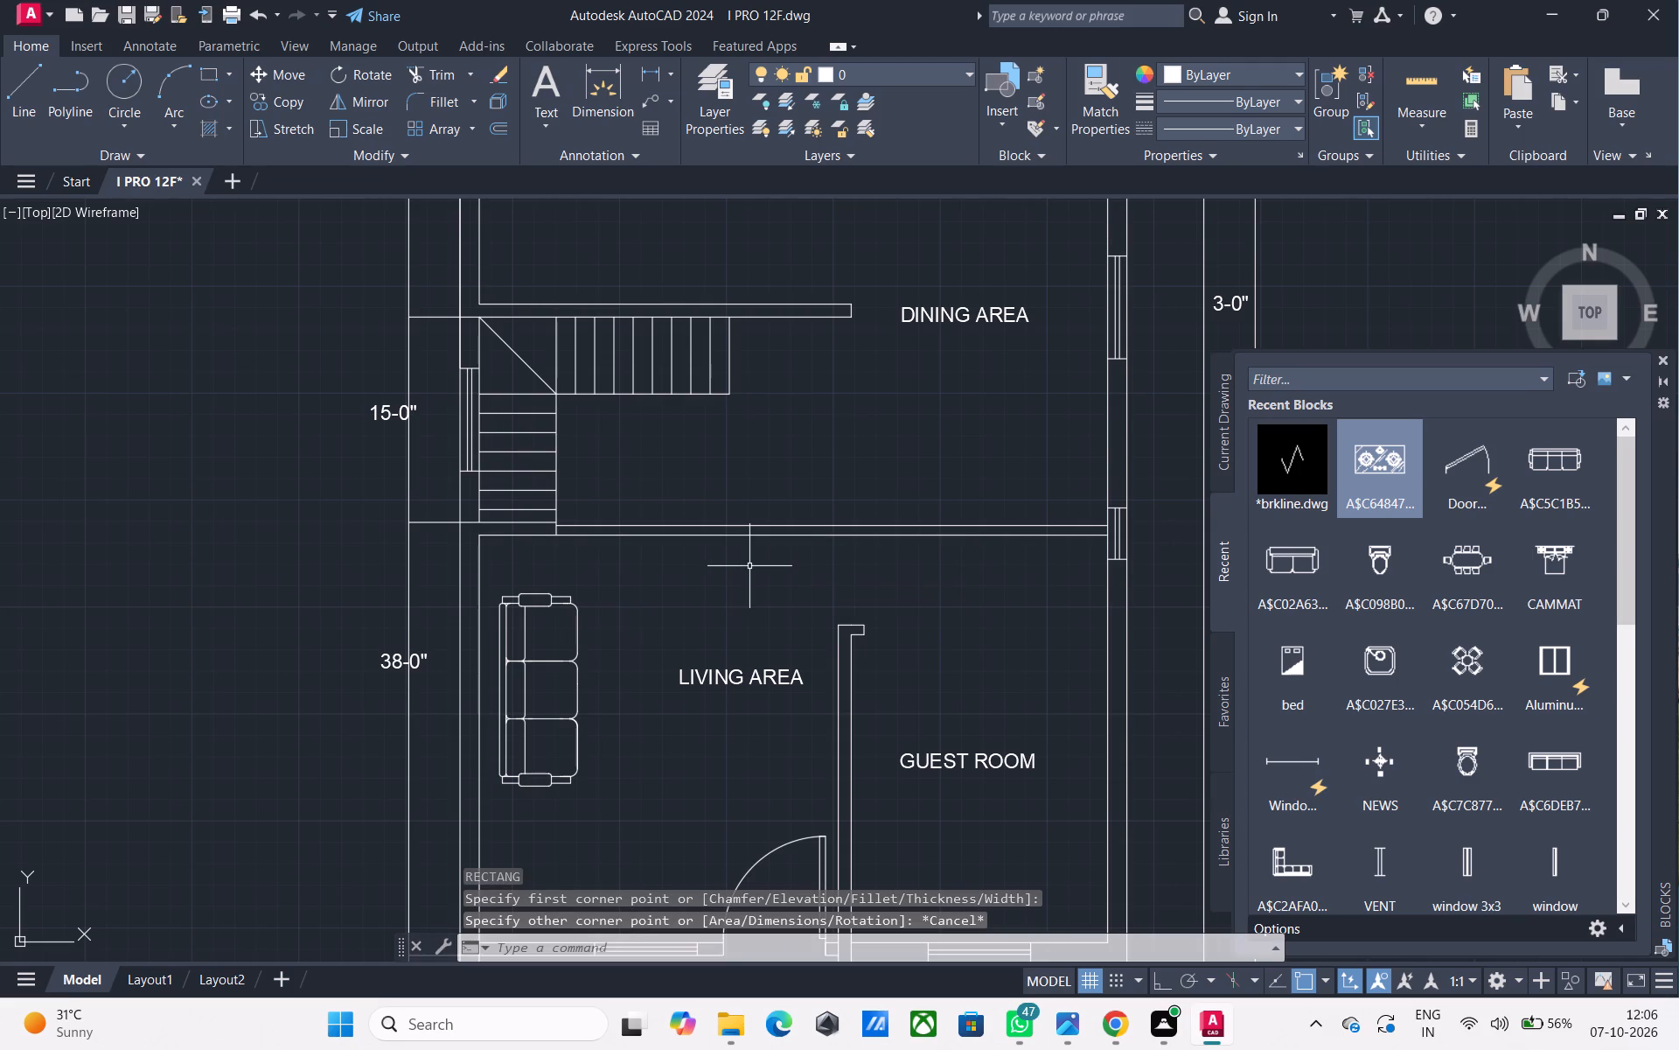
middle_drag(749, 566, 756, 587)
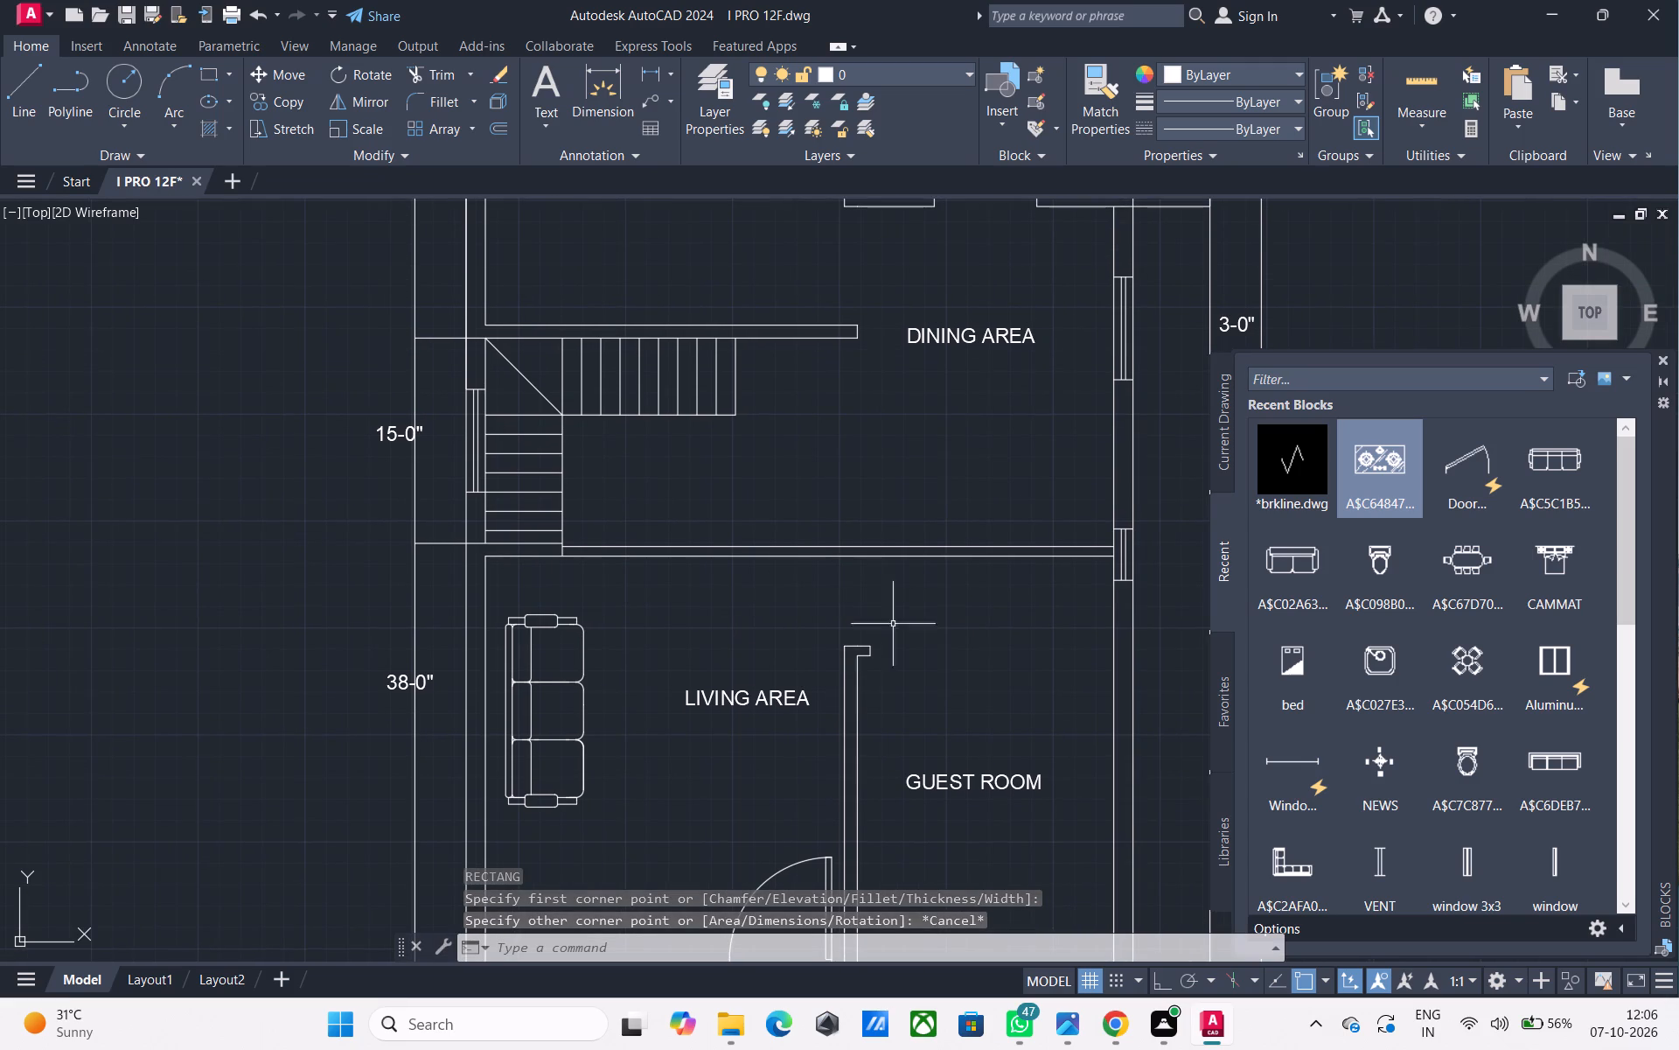
Trim away the small return cap at the upper end of the partition wall between the living area and guest room.
middle_drag(895, 668, 880, 657)
text(TR)
key(space)
scroll(860, 661, up, 1)
click(857, 655)
click(849, 592)
click(848, 638)
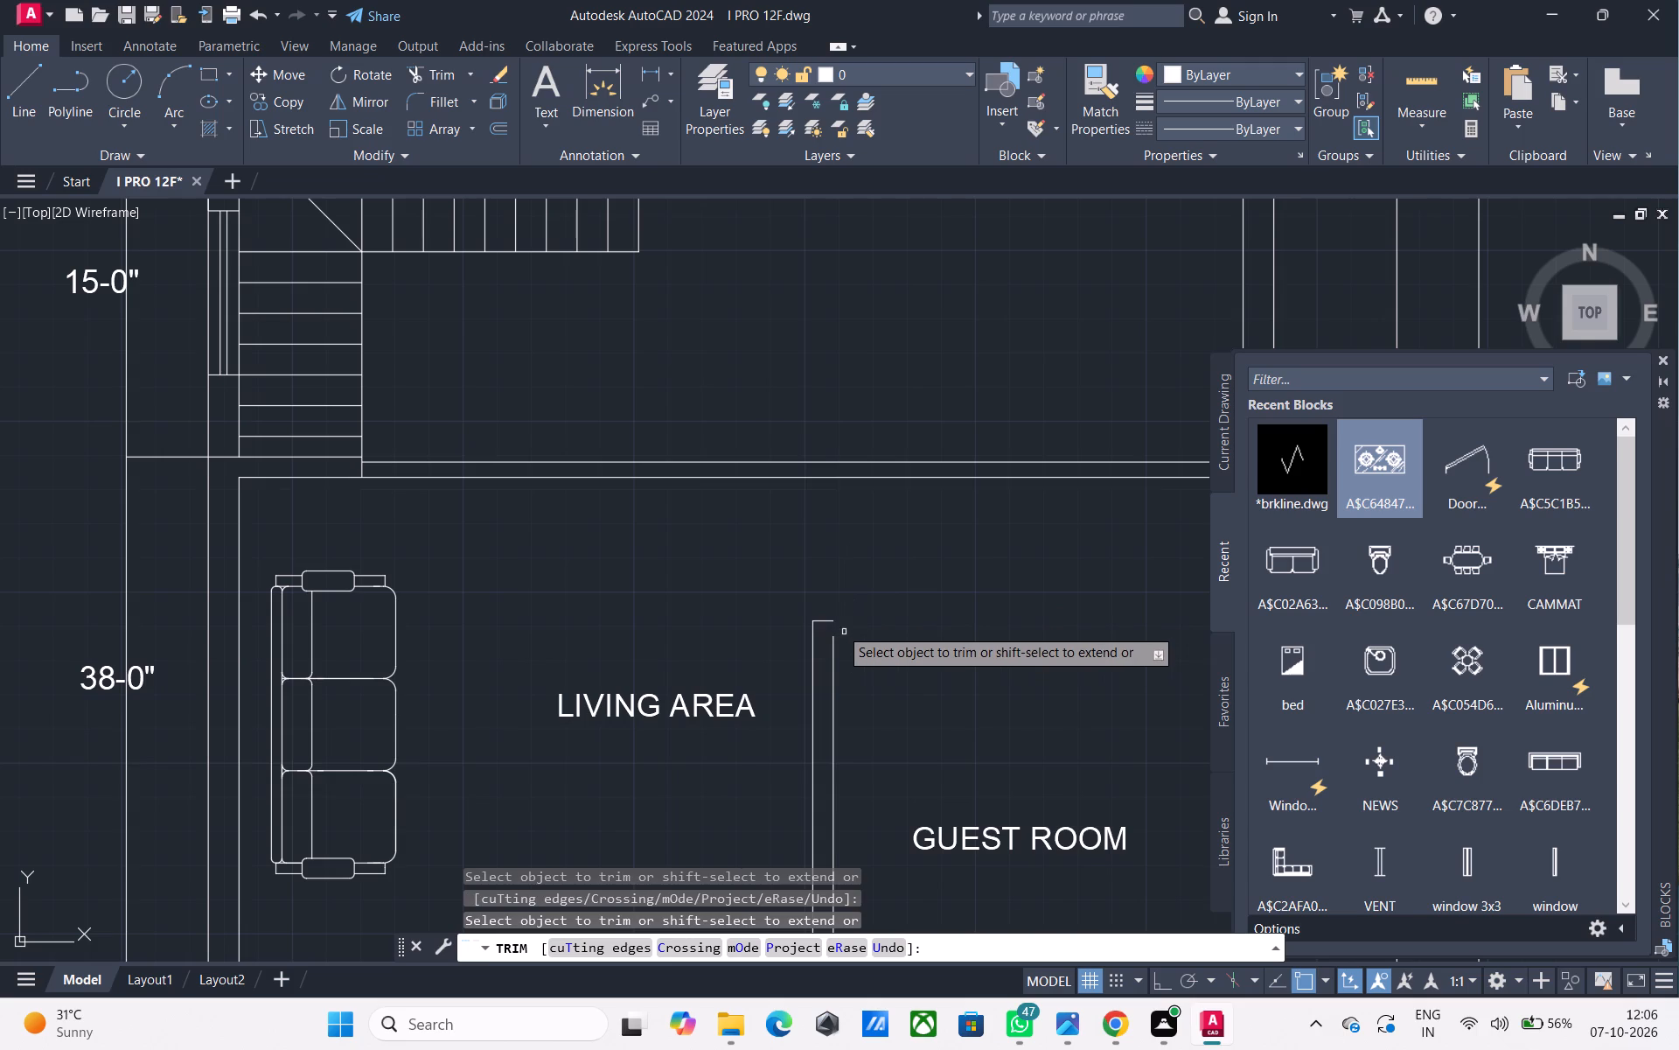
click(826, 619)
key(Escape)
Extend both partition wall lines up to the far line of the horizontal wall below the stairs and dining area.
text(EX)
key(space)
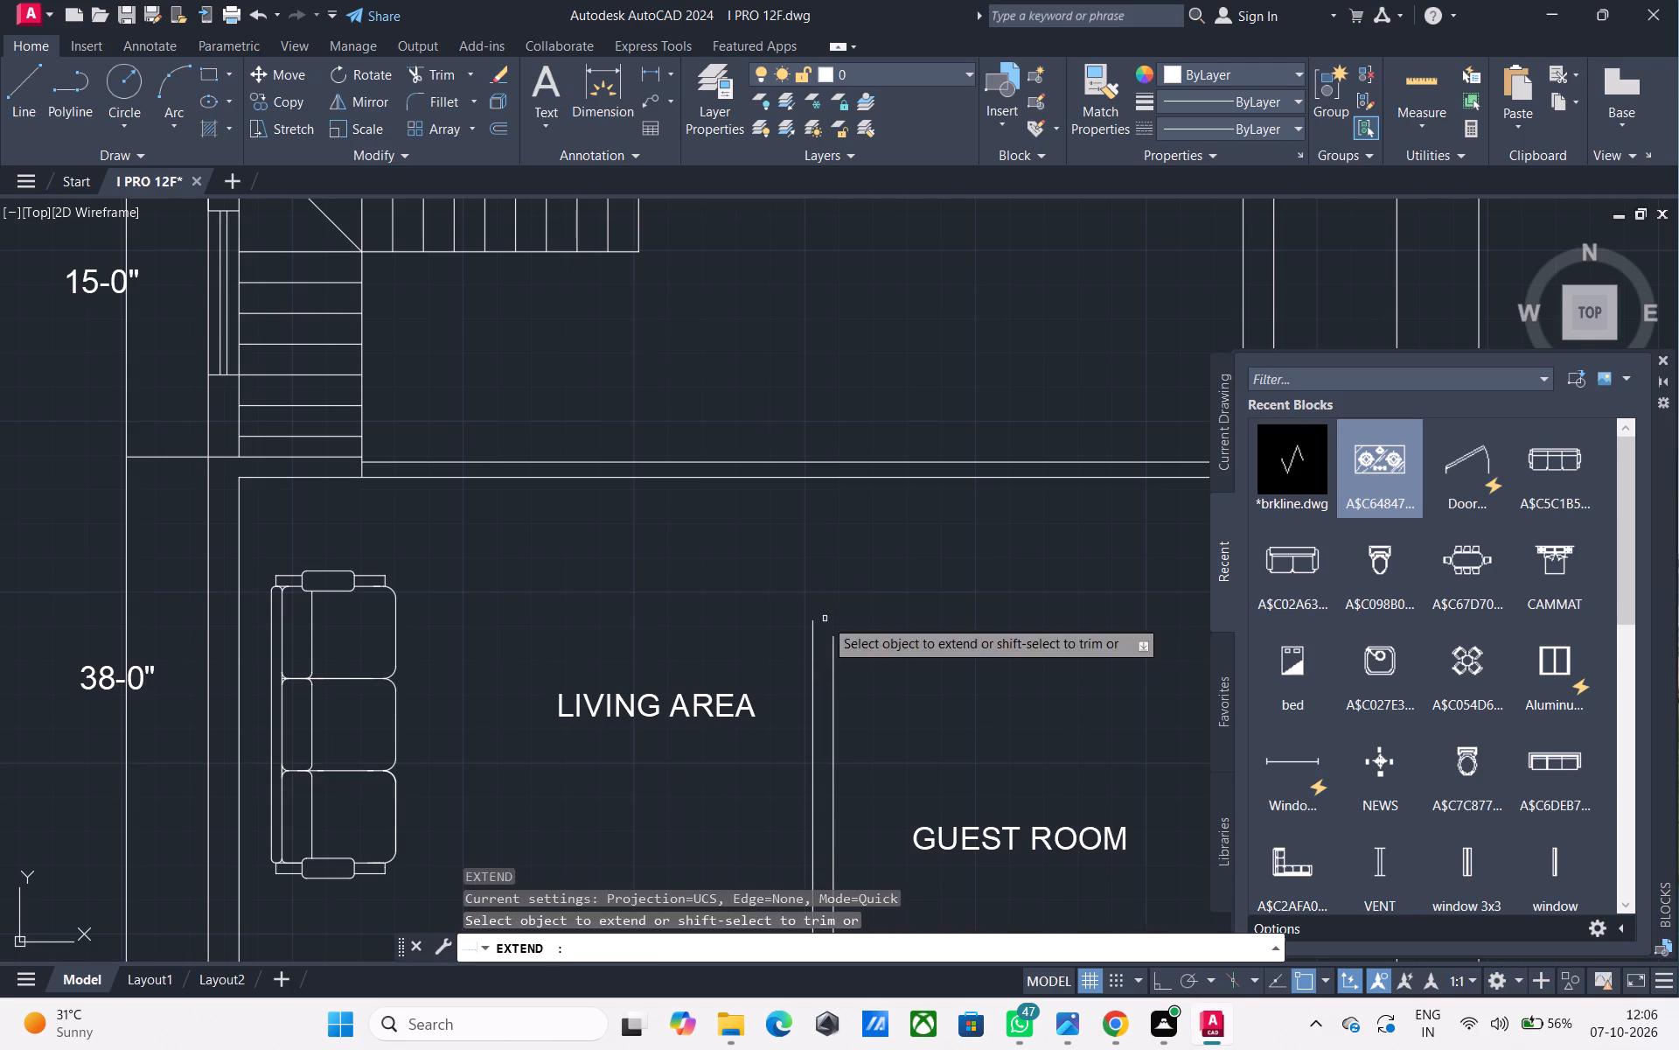
click(847, 651)
click(808, 646)
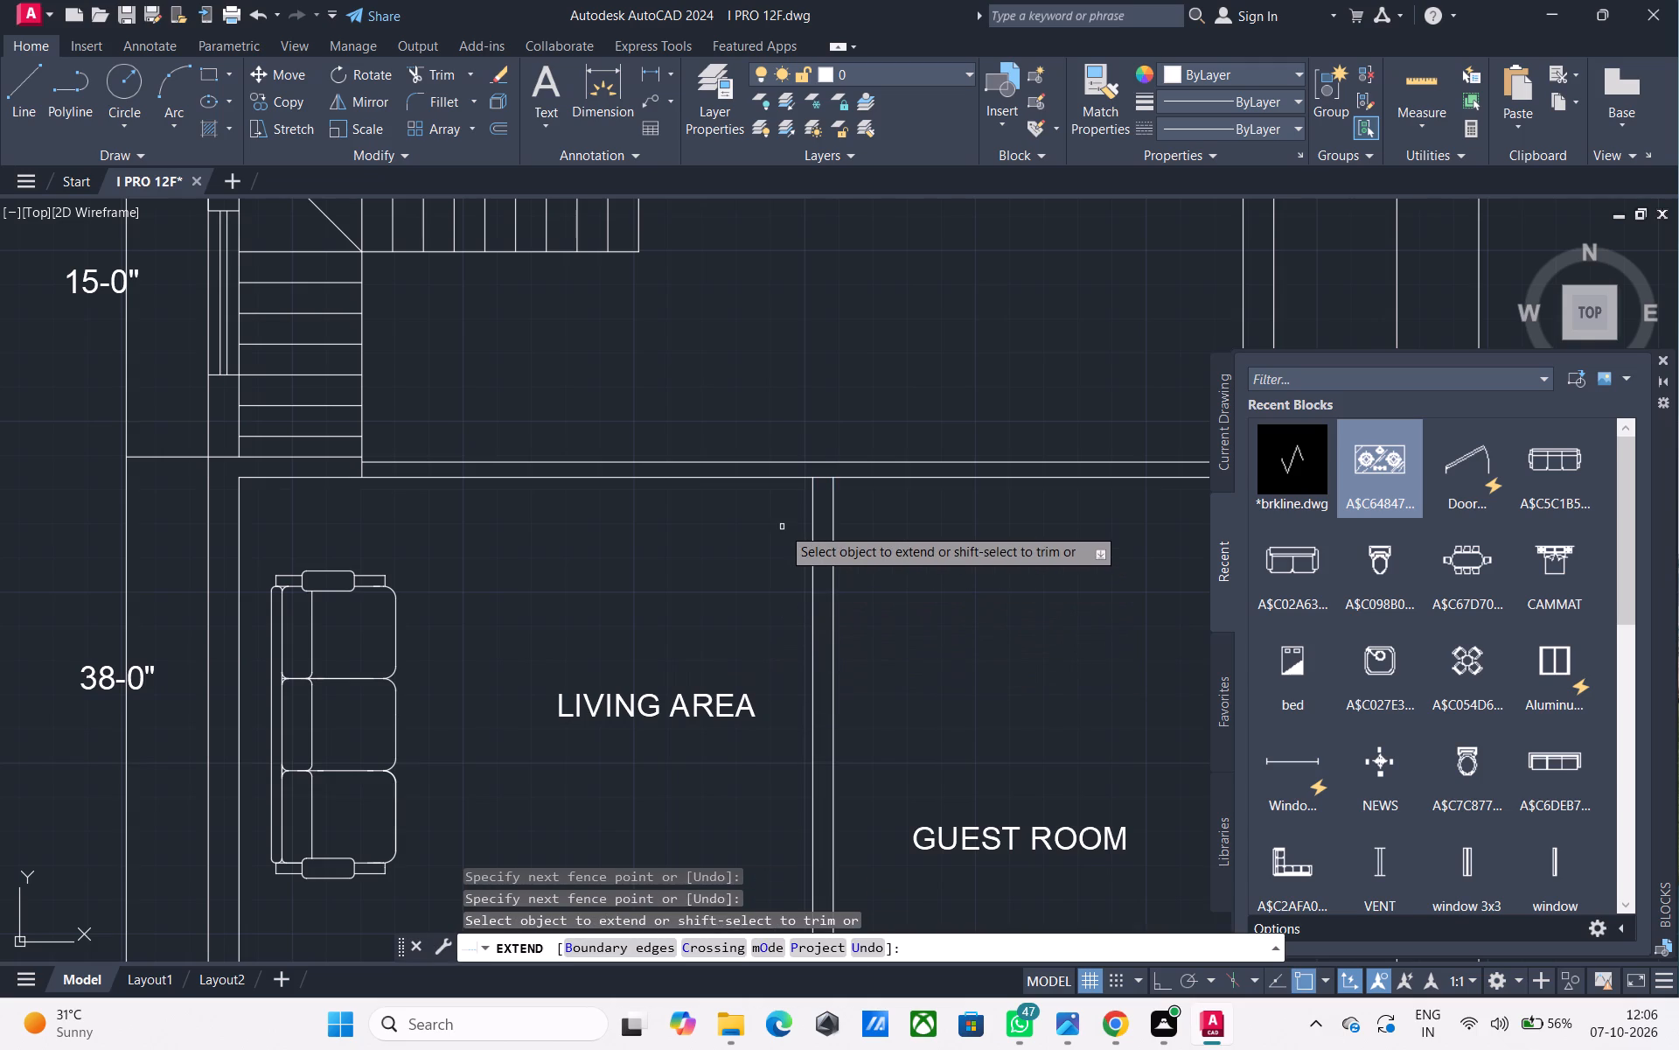
middle_drag(769, 531, 812, 574)
click(905, 566)
click(756, 555)
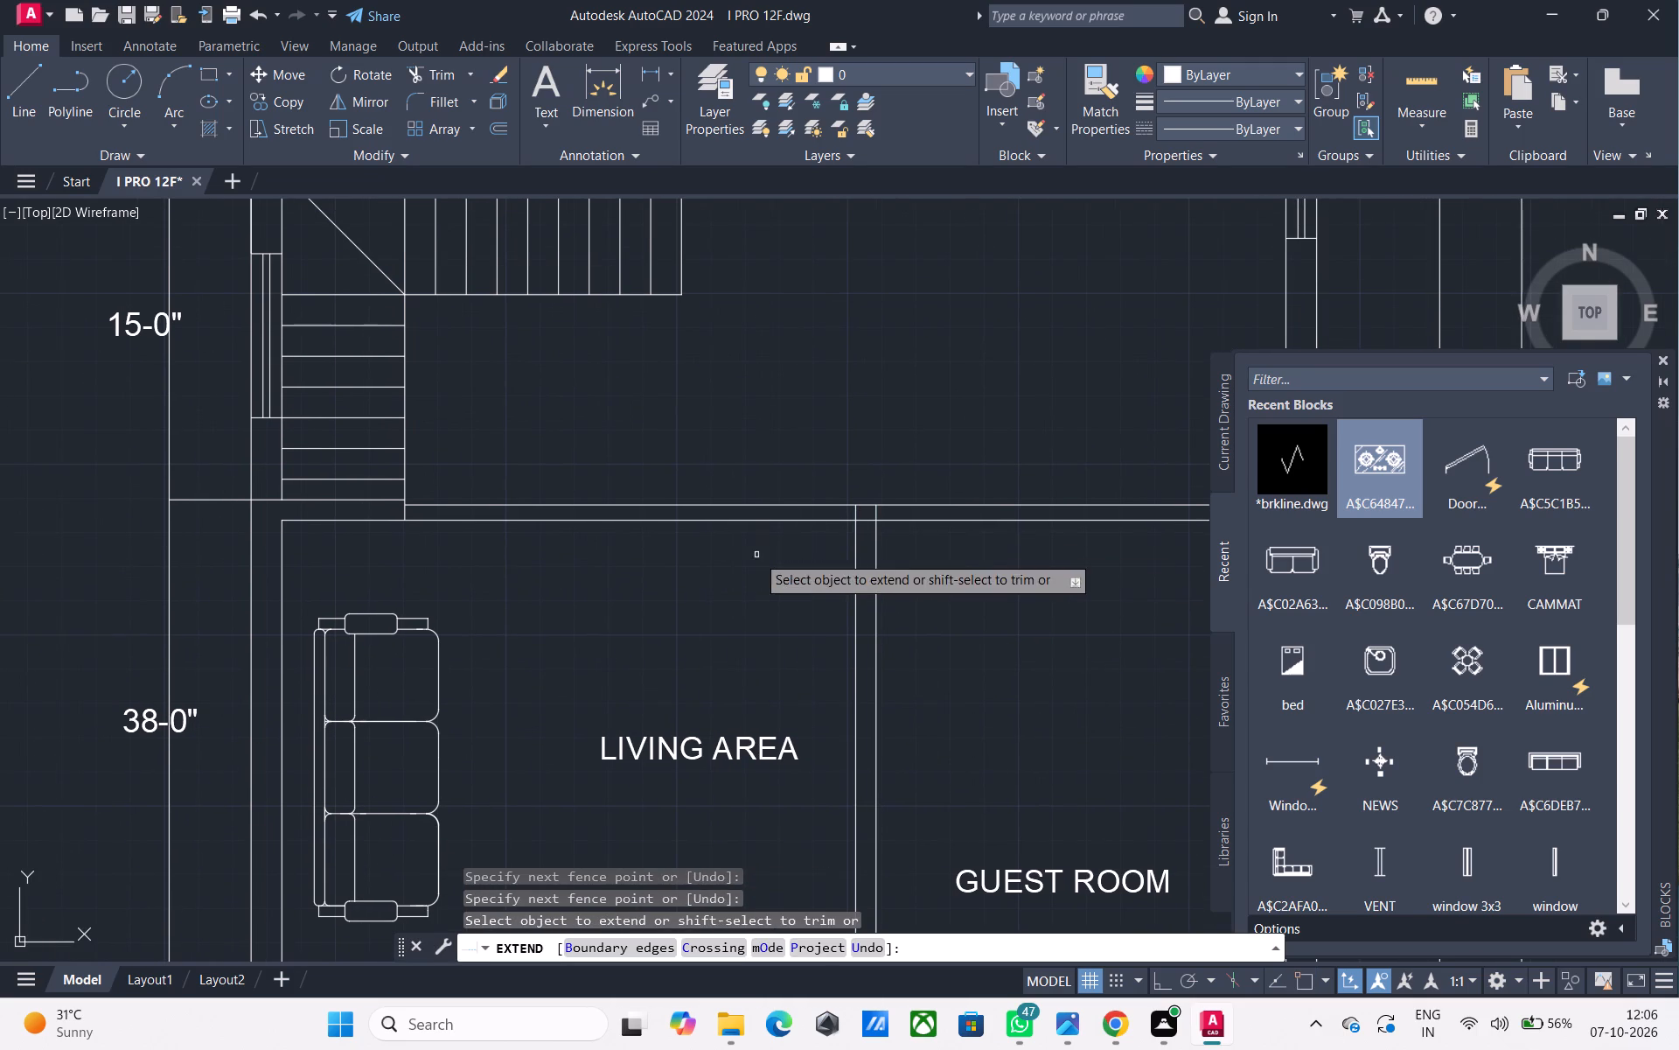
key(Escape)
Replace the partition's living-area-side line inside the horizontal wall with a separate line across the wall thickness.
text(TR)
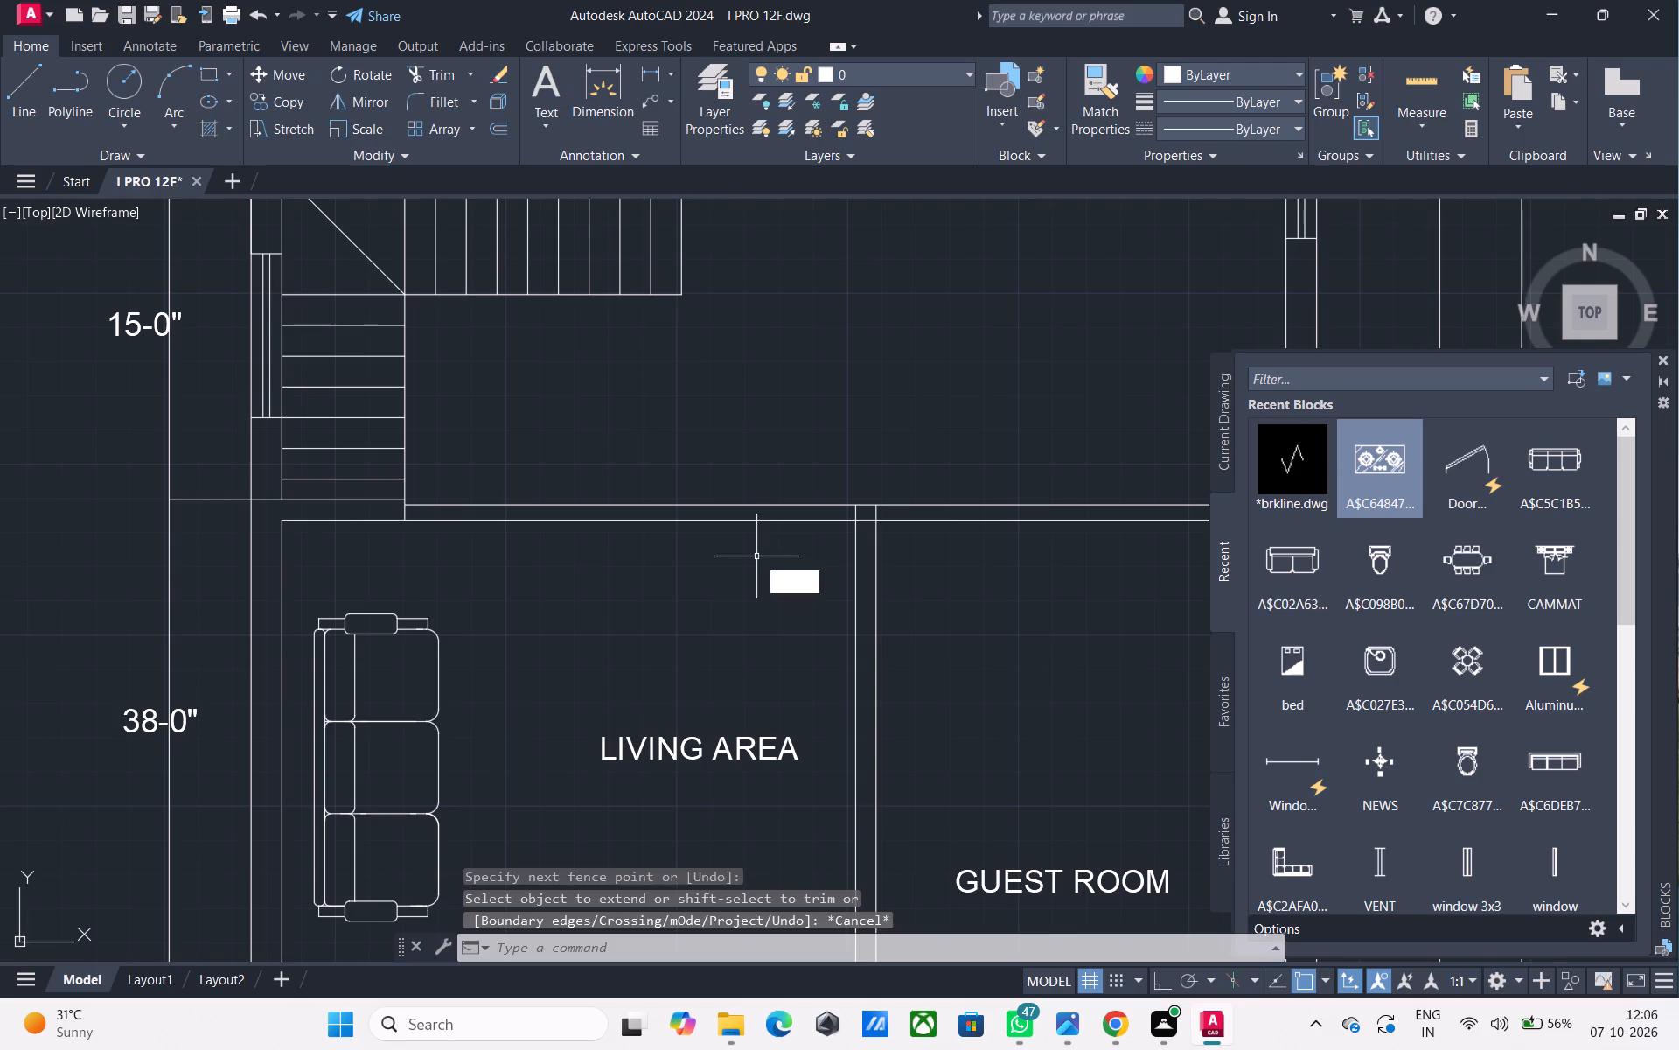
key(space)
scroll(841, 523, up, 3)
click(923, 485)
click(853, 487)
key(space)
text(L)
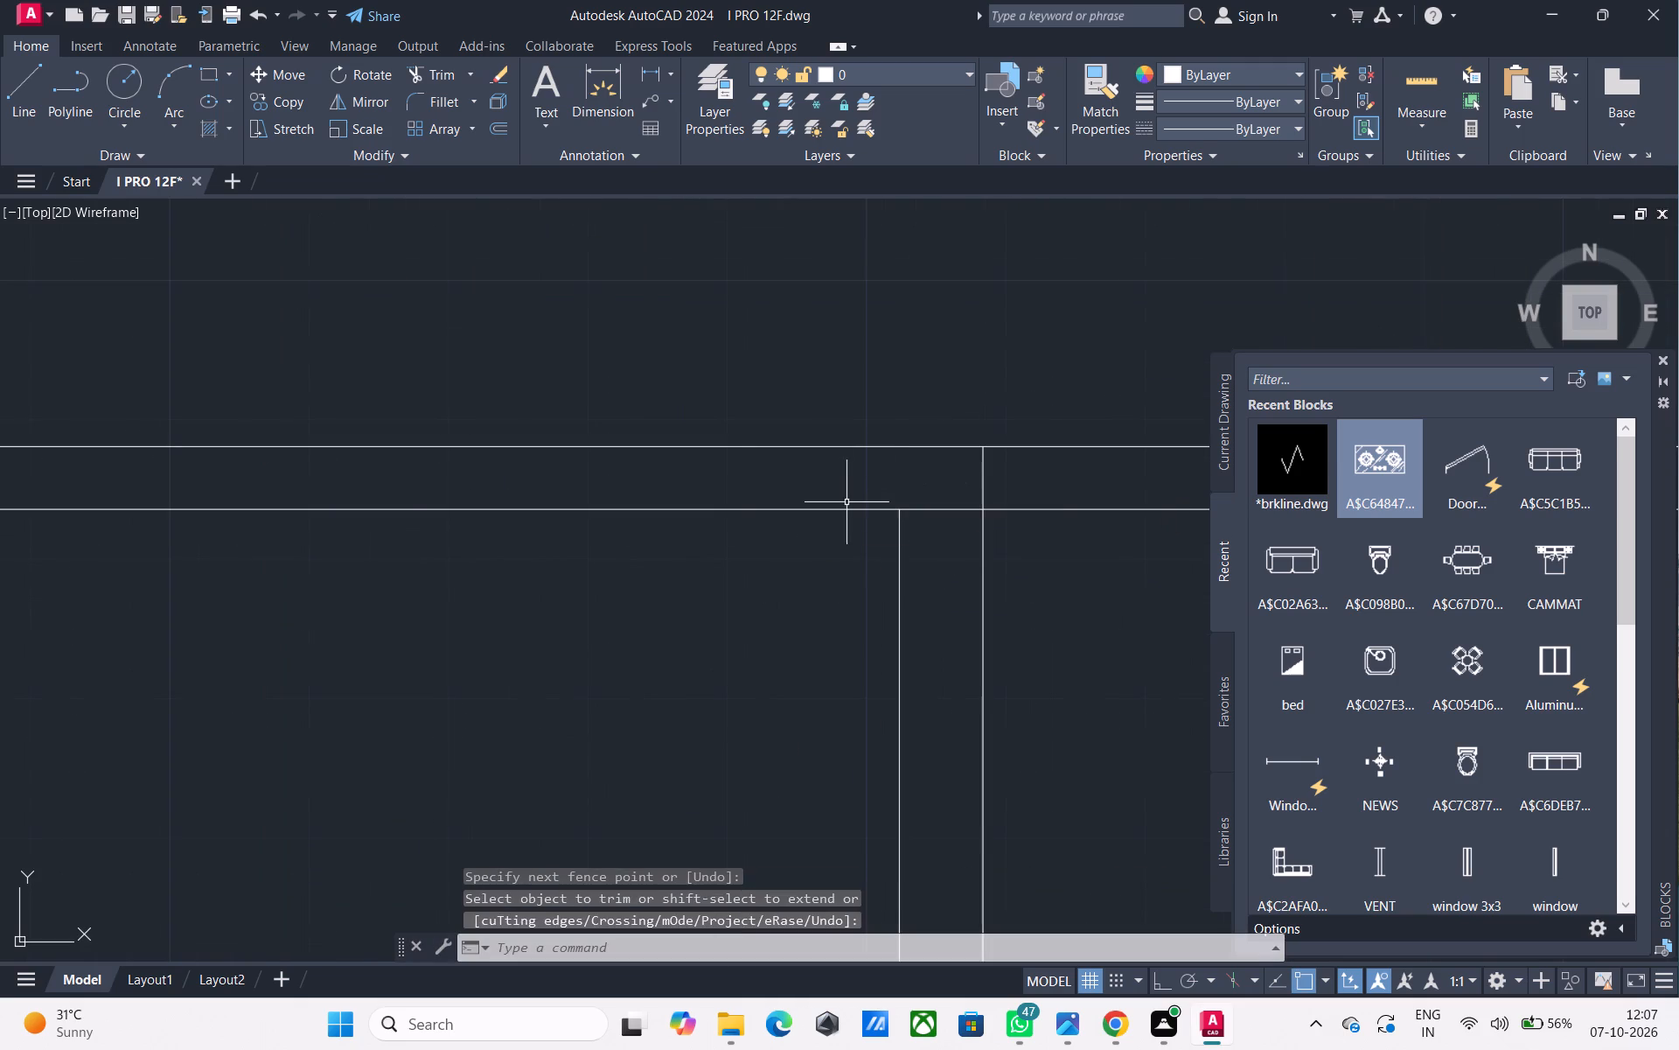
key(space)
click(900, 513)
click(897, 449)
key(space)
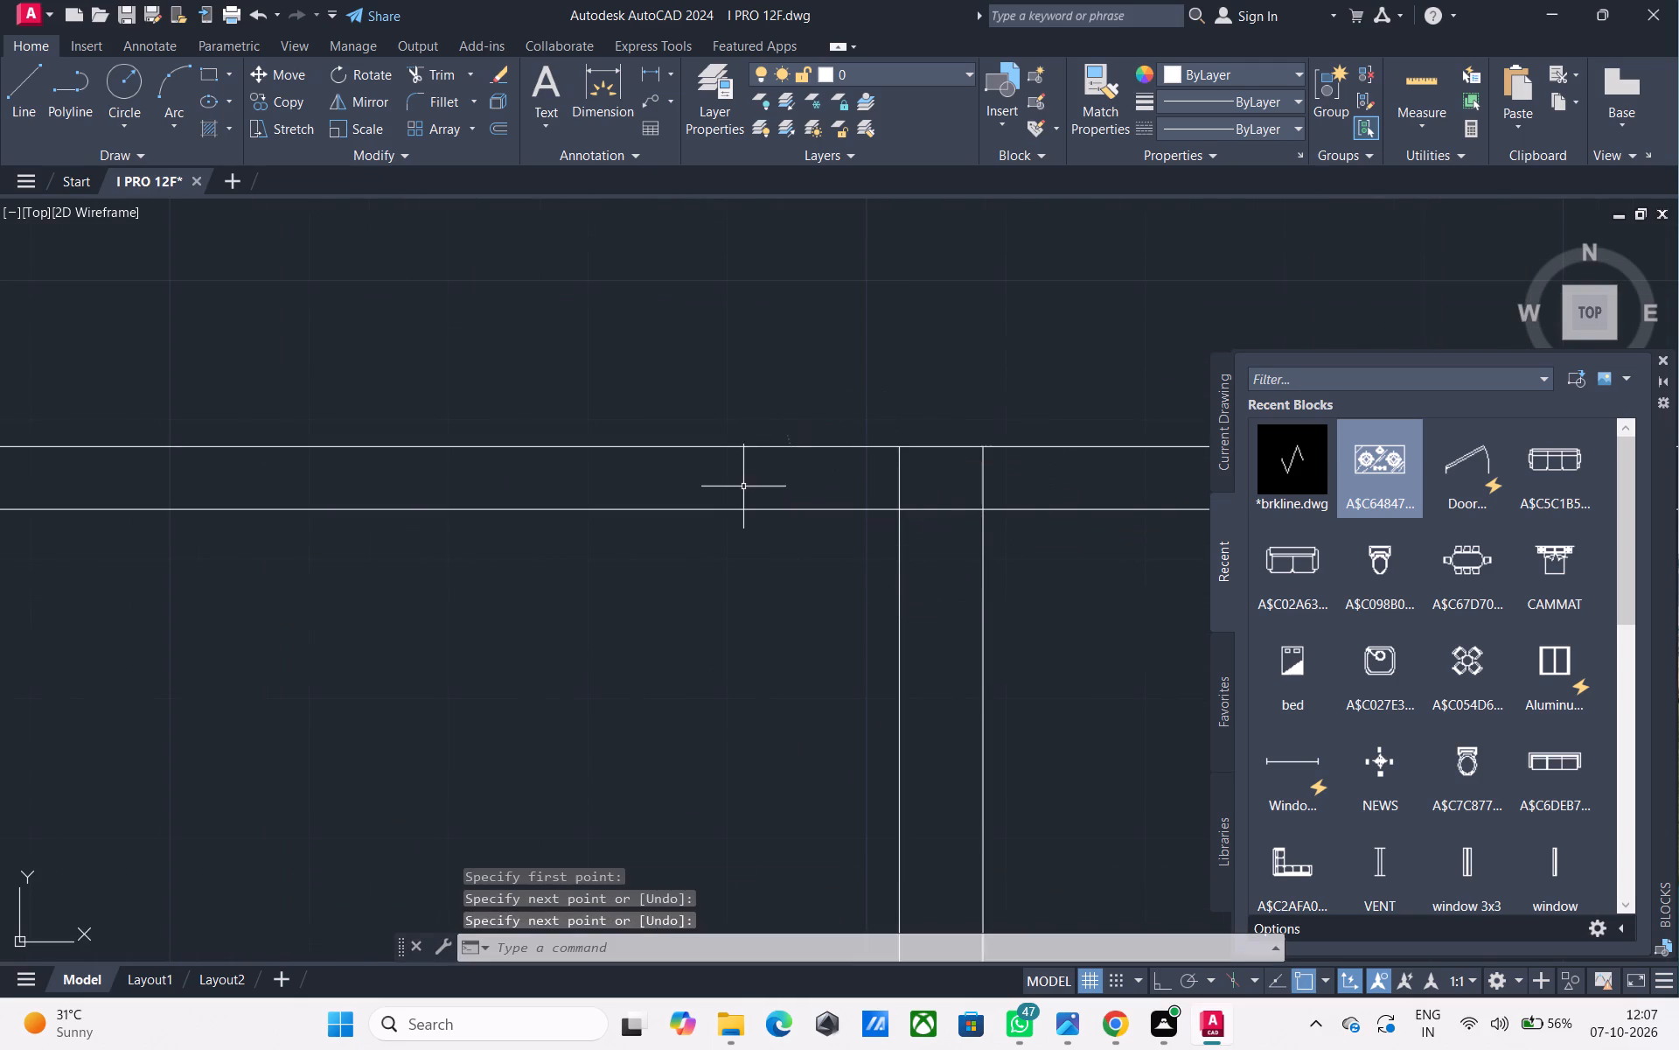
Offset the short cross-wall line 6" toward the living area side, and offset that copy a further 3' the same way.
text(O)
key(space)
text(6")
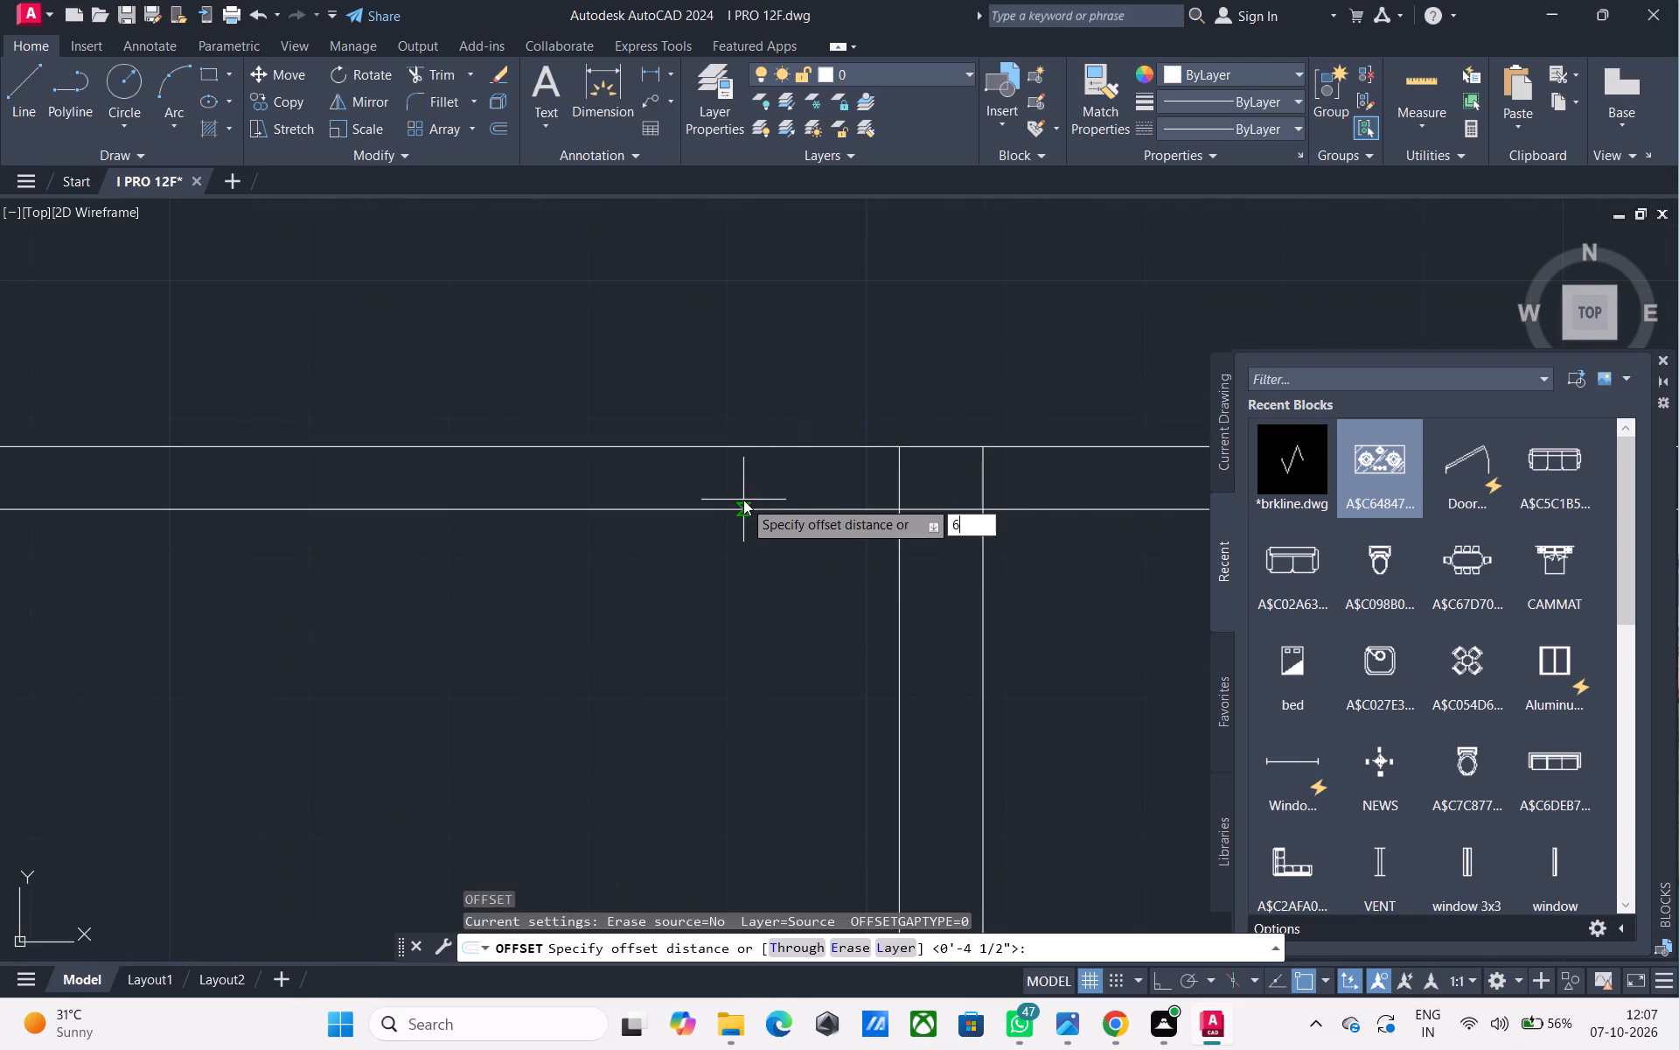
key(Return)
click(899, 480)
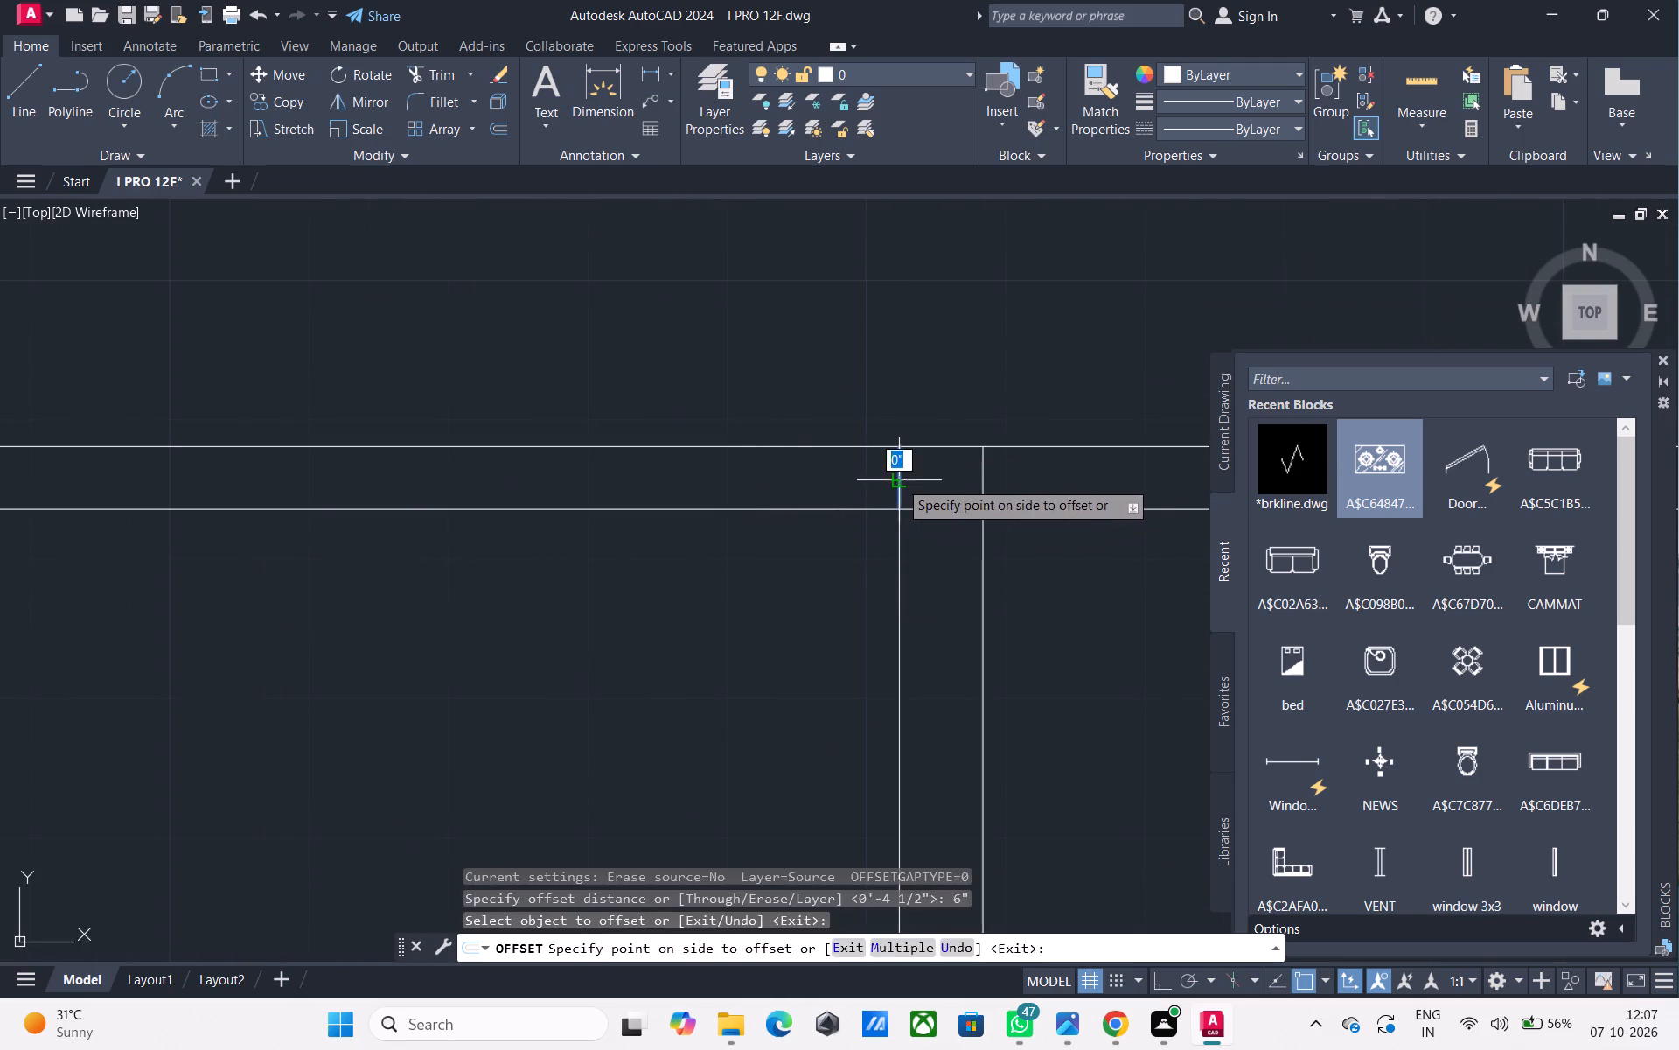
click(713, 493)
click(817, 469)
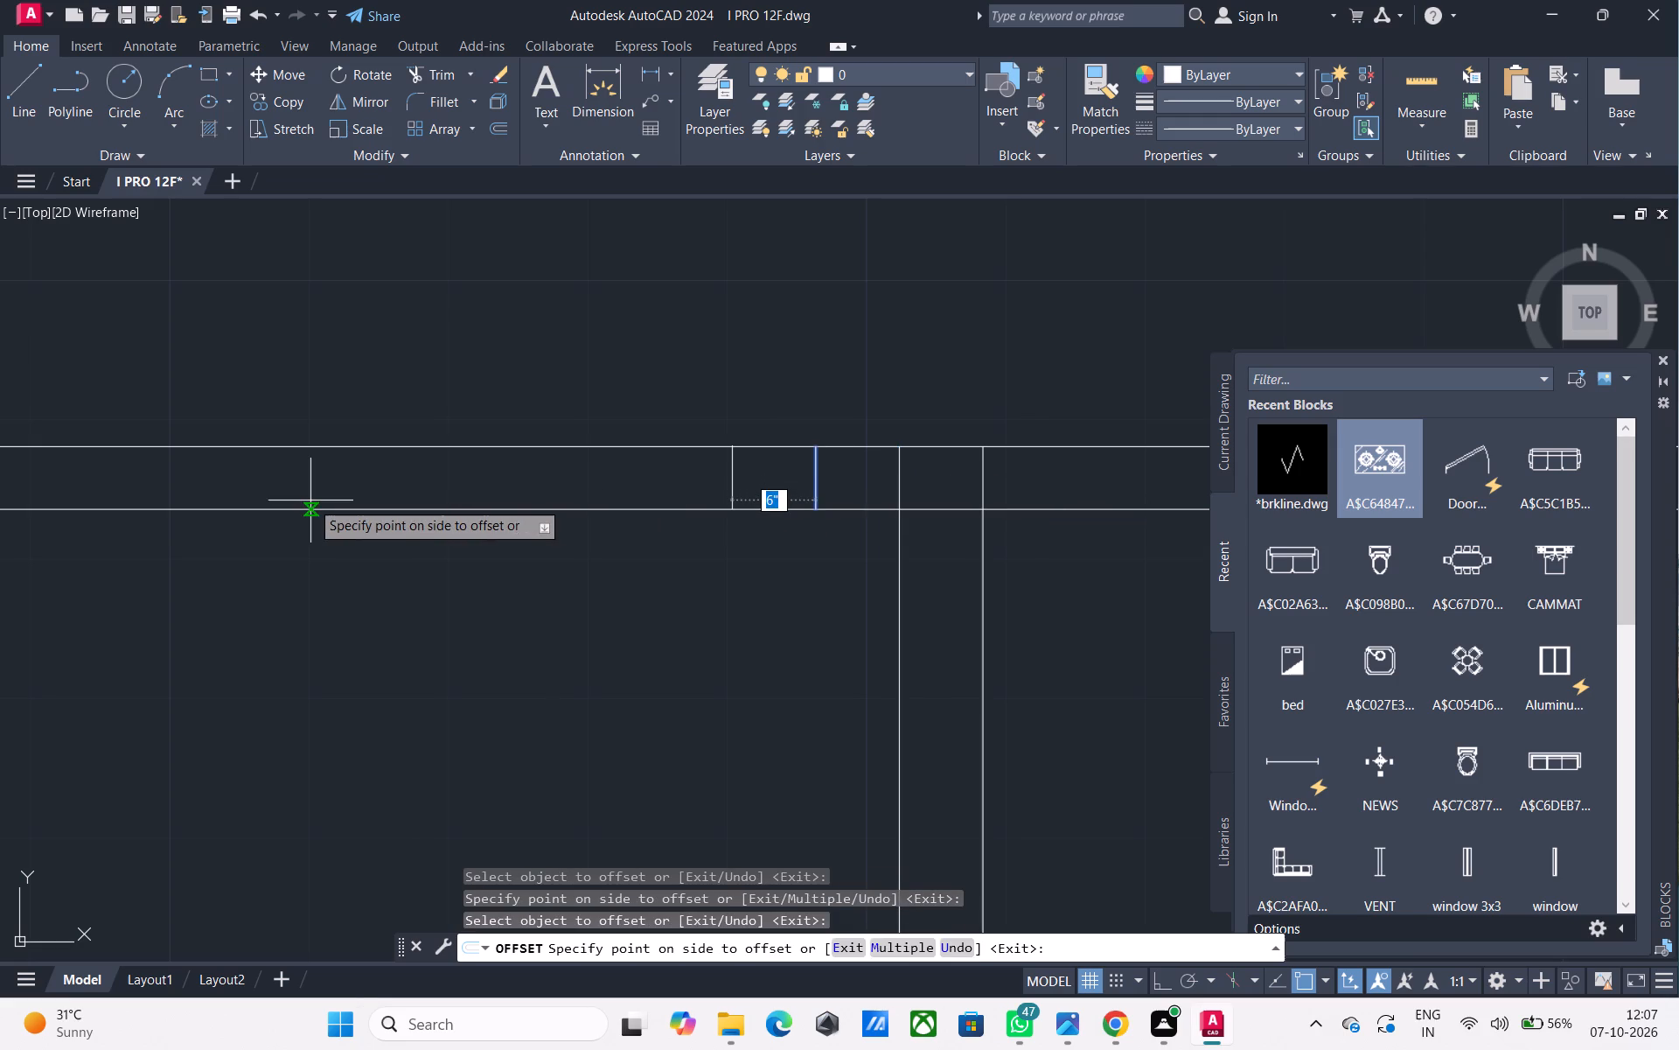
text(3')
key(Return)
key(Escape)
Trim the horizontal wall between the two offset lines to open a 3' doorway into the living area.
text(TR)
key(space)
drag(407, 529, 409, 521)
click(446, 379)
scroll(446, 388, down, 2)
middle_drag(435, 423, 730, 501)
scroll(705, 499, down, 2)
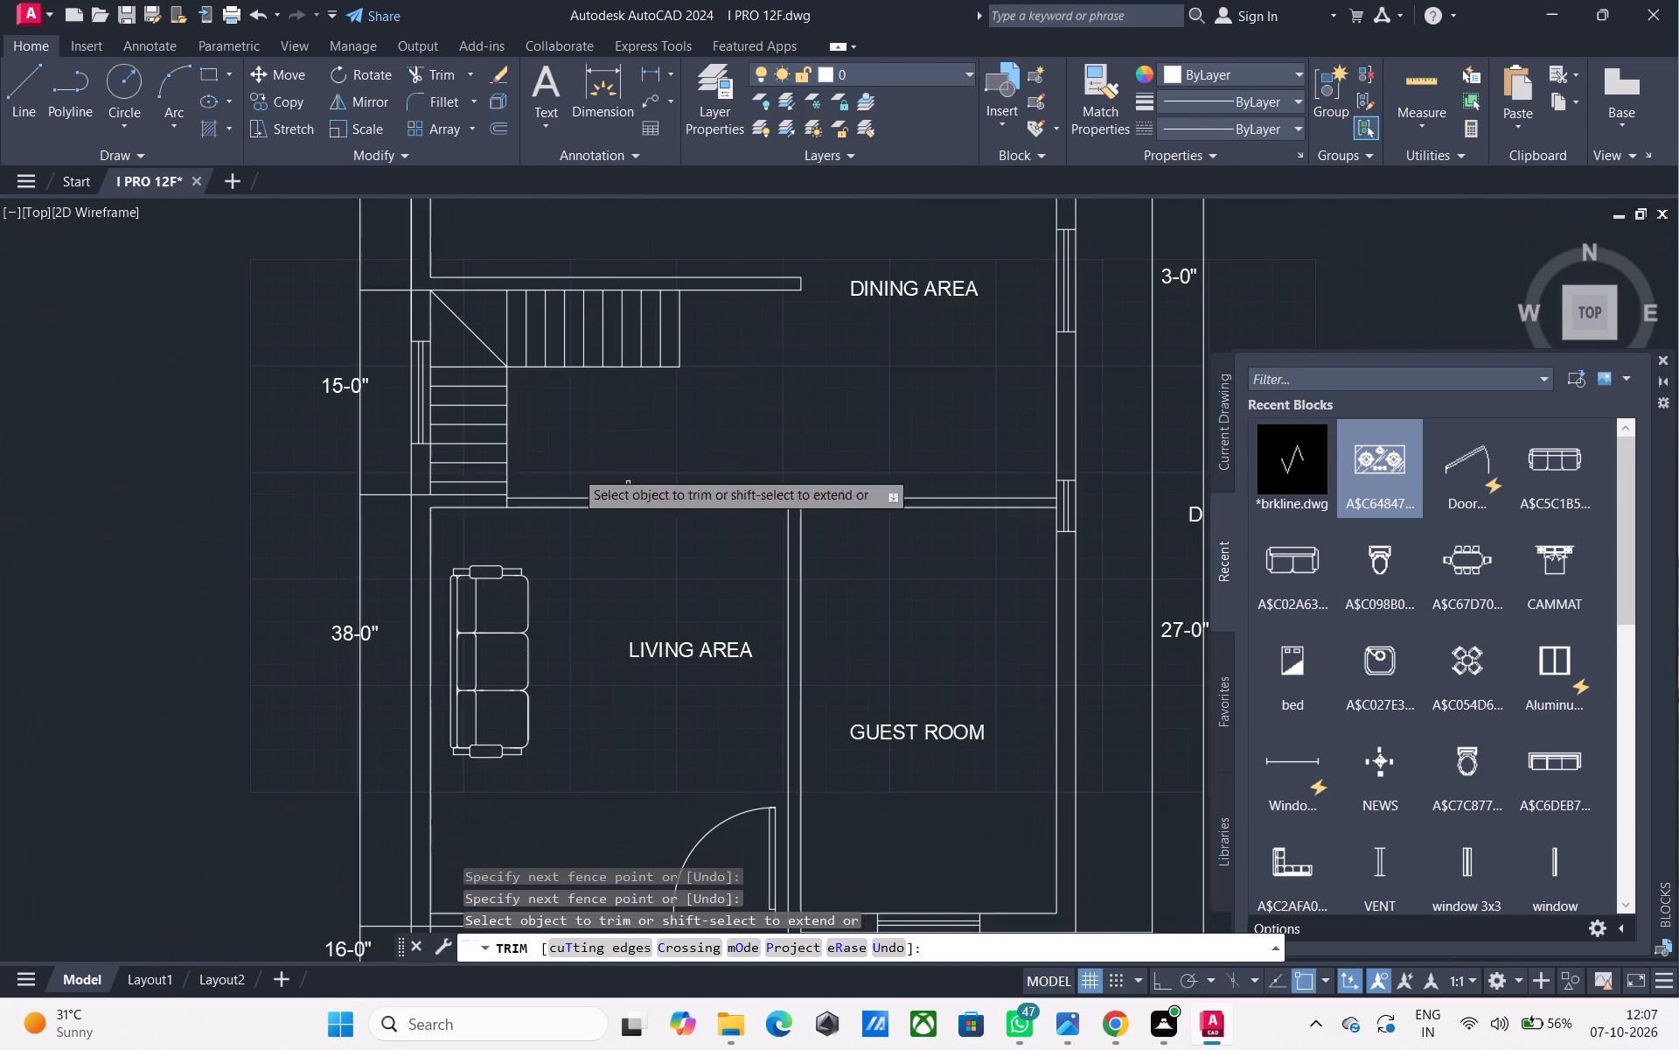
Replace the partition's guest-room-side line inside the horizontal wall with a separate line across the wall thickness.
middle_drag(696, 467, 568, 439)
middle_drag(568, 444, 590, 310)
middle_drag(622, 404, 538, 417)
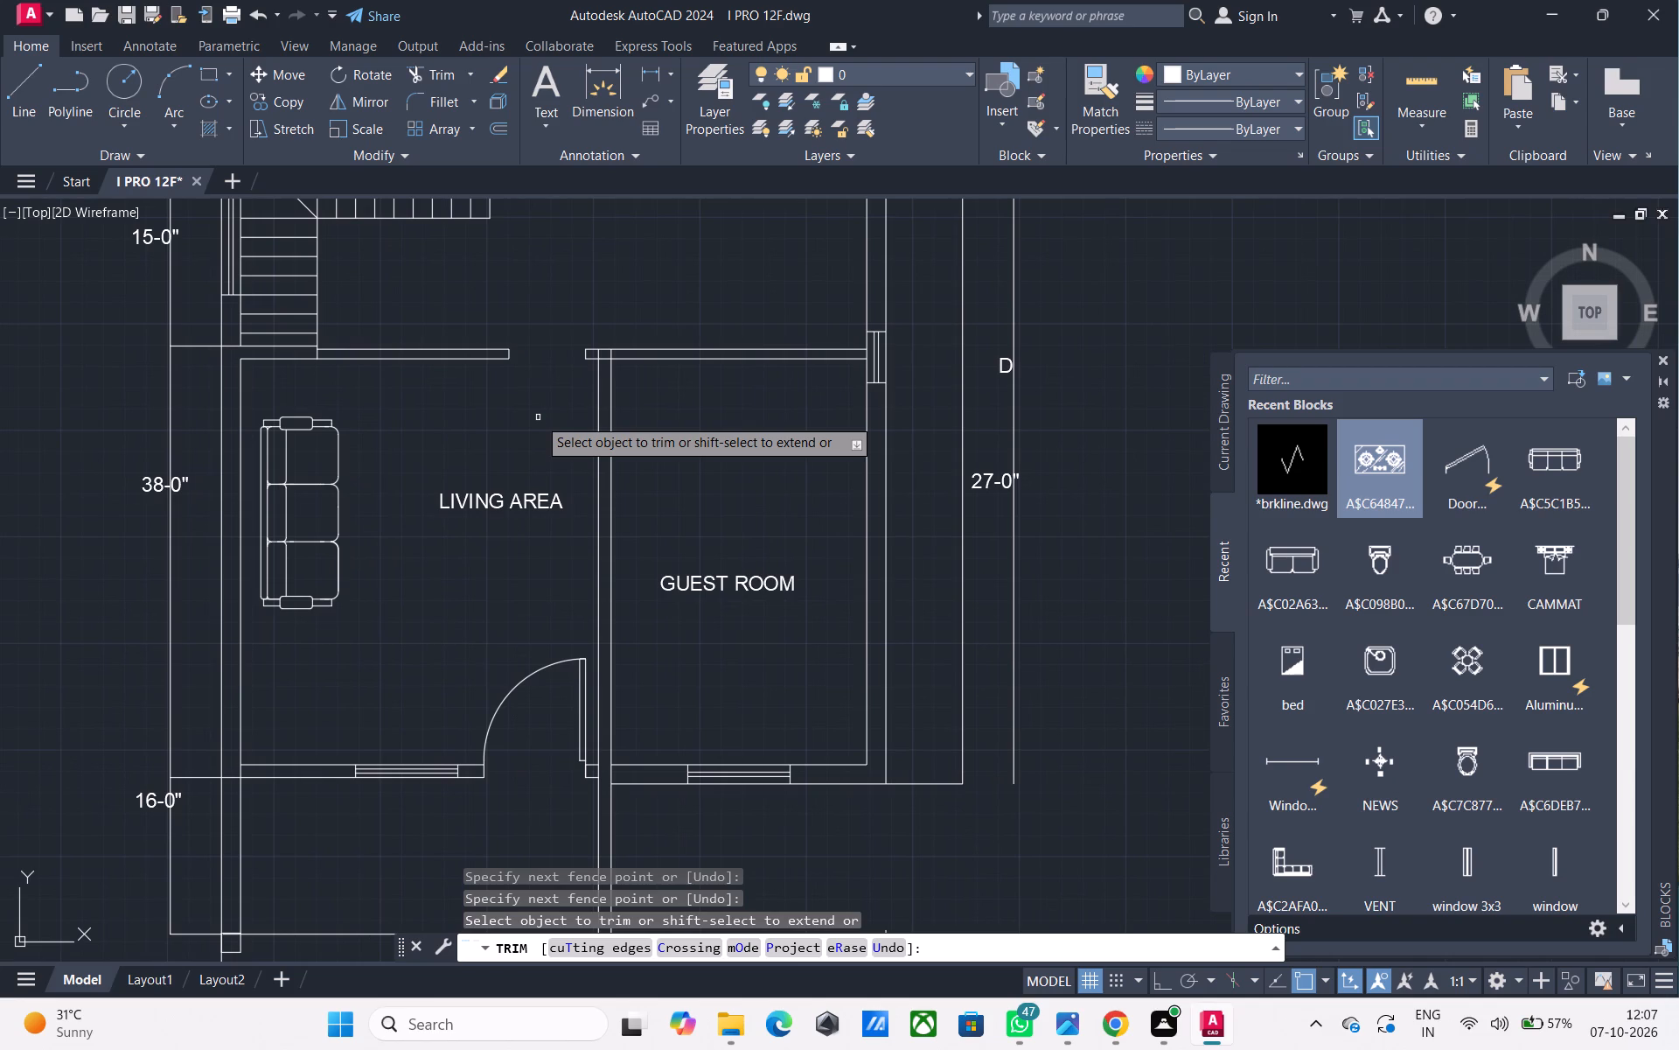
middle_drag(578, 448, 550, 486)
scroll(562, 382, up, 2)
click(617, 407)
click(610, 407)
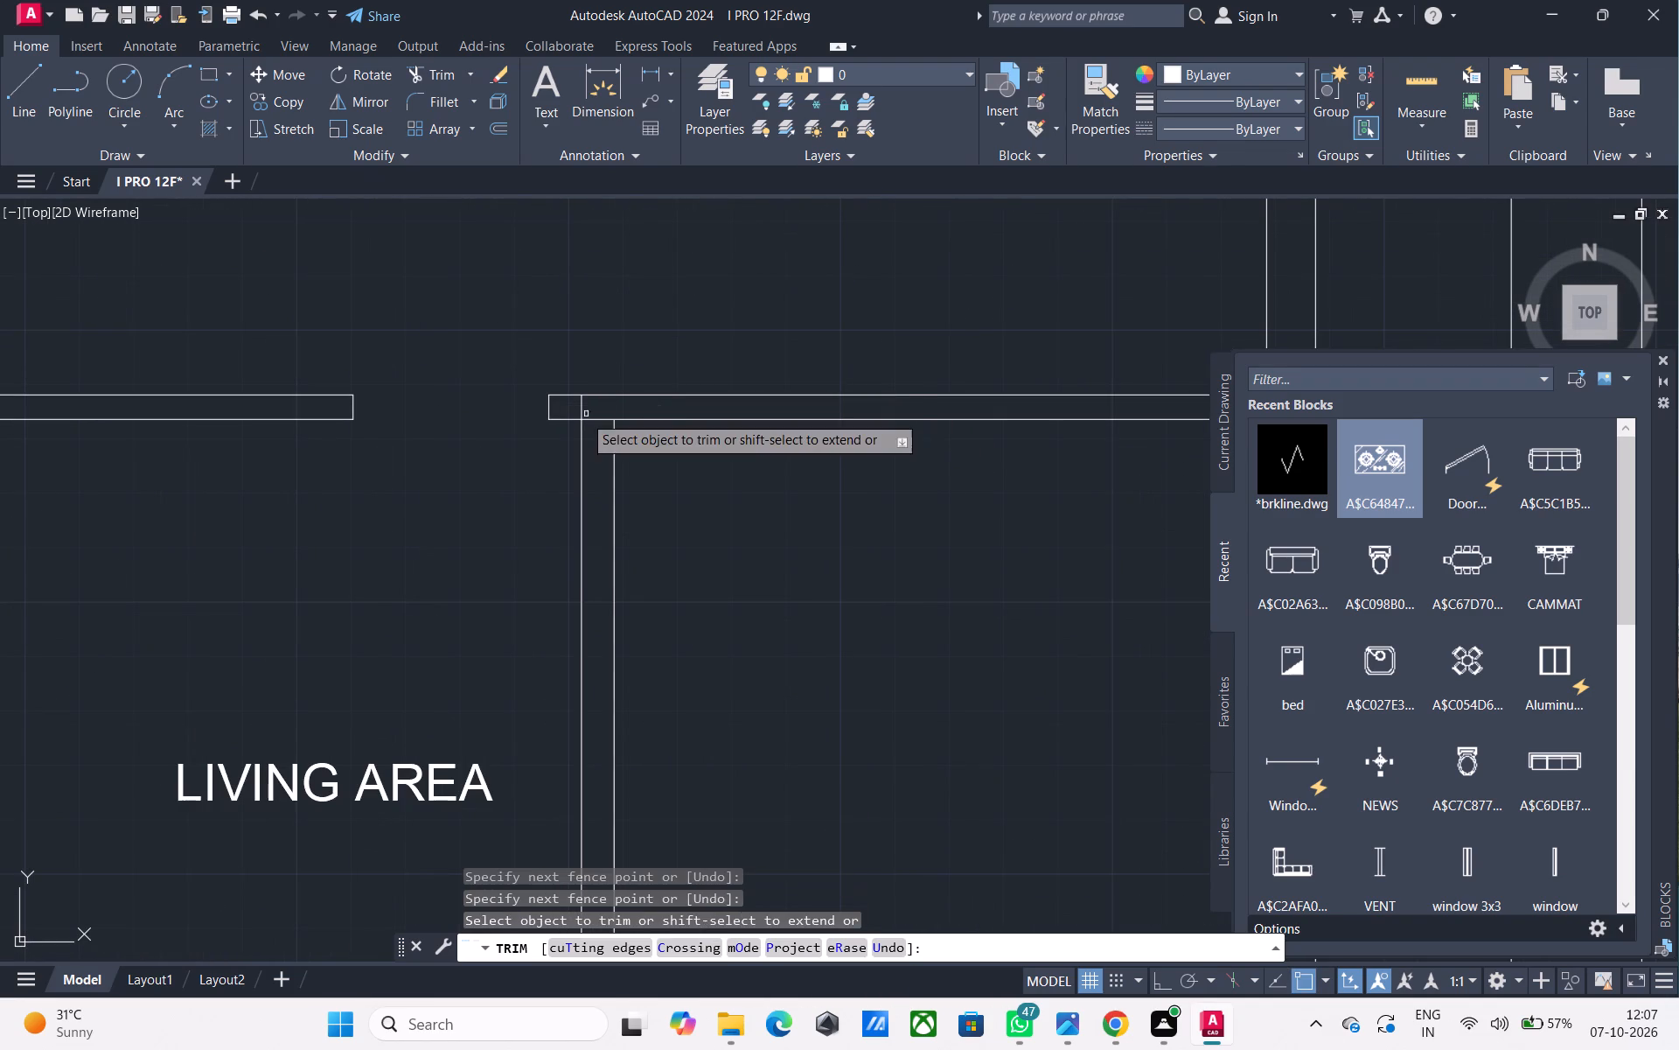
key(Escape)
text(L)
key(space)
click(610, 414)
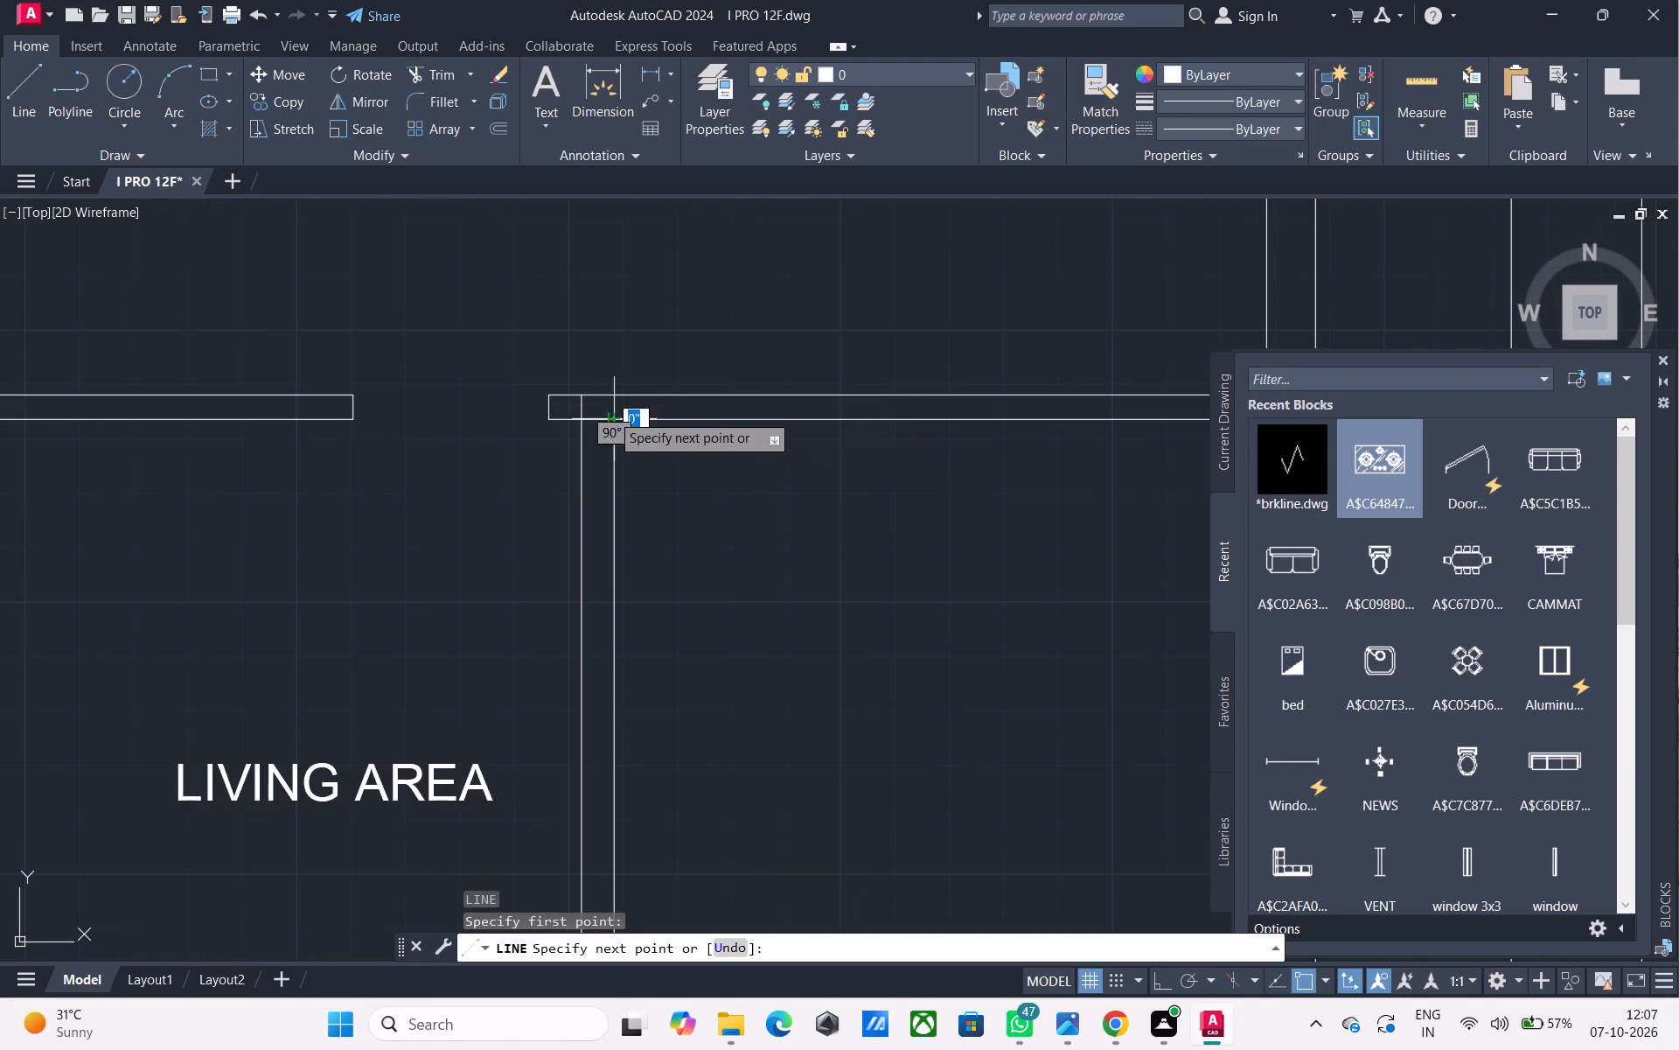
click(618, 392)
key(space)
Offset the guest-room-side cross-wall line 6" toward the guest room, and offset that copy a further 3' the same way.
text(O 6")
key(space)
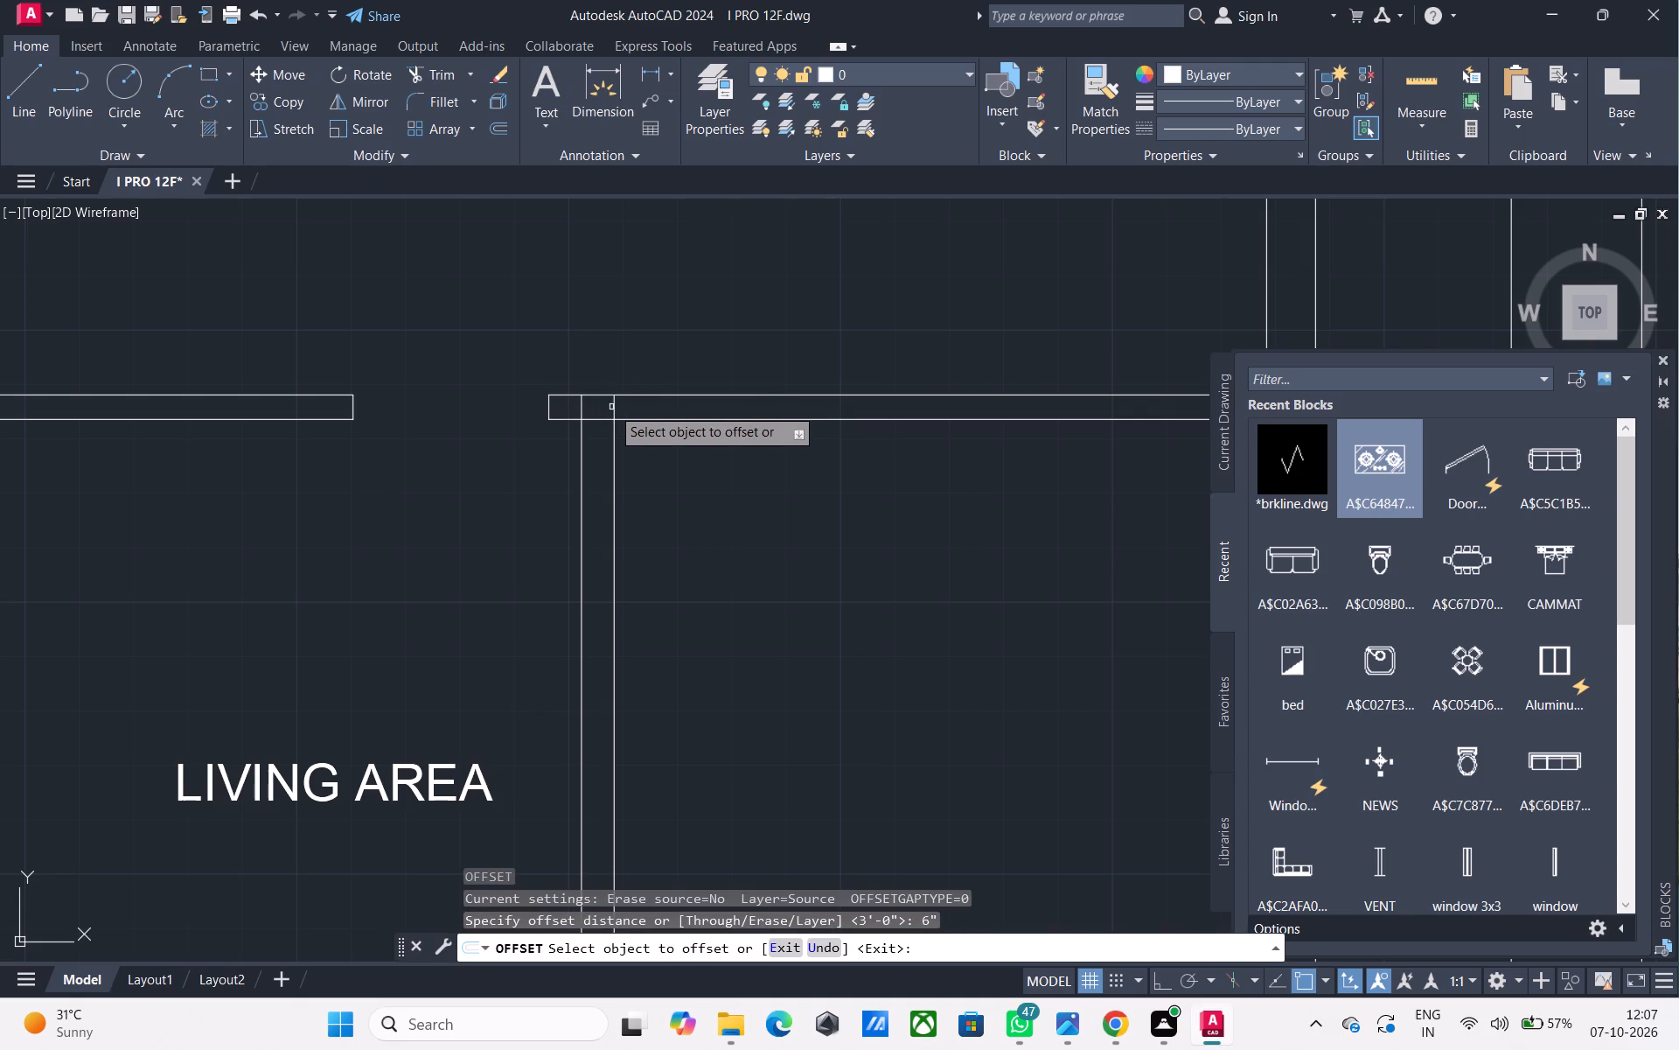
click(614, 407)
drag(970, 393, 1040, 389)
click(649, 413)
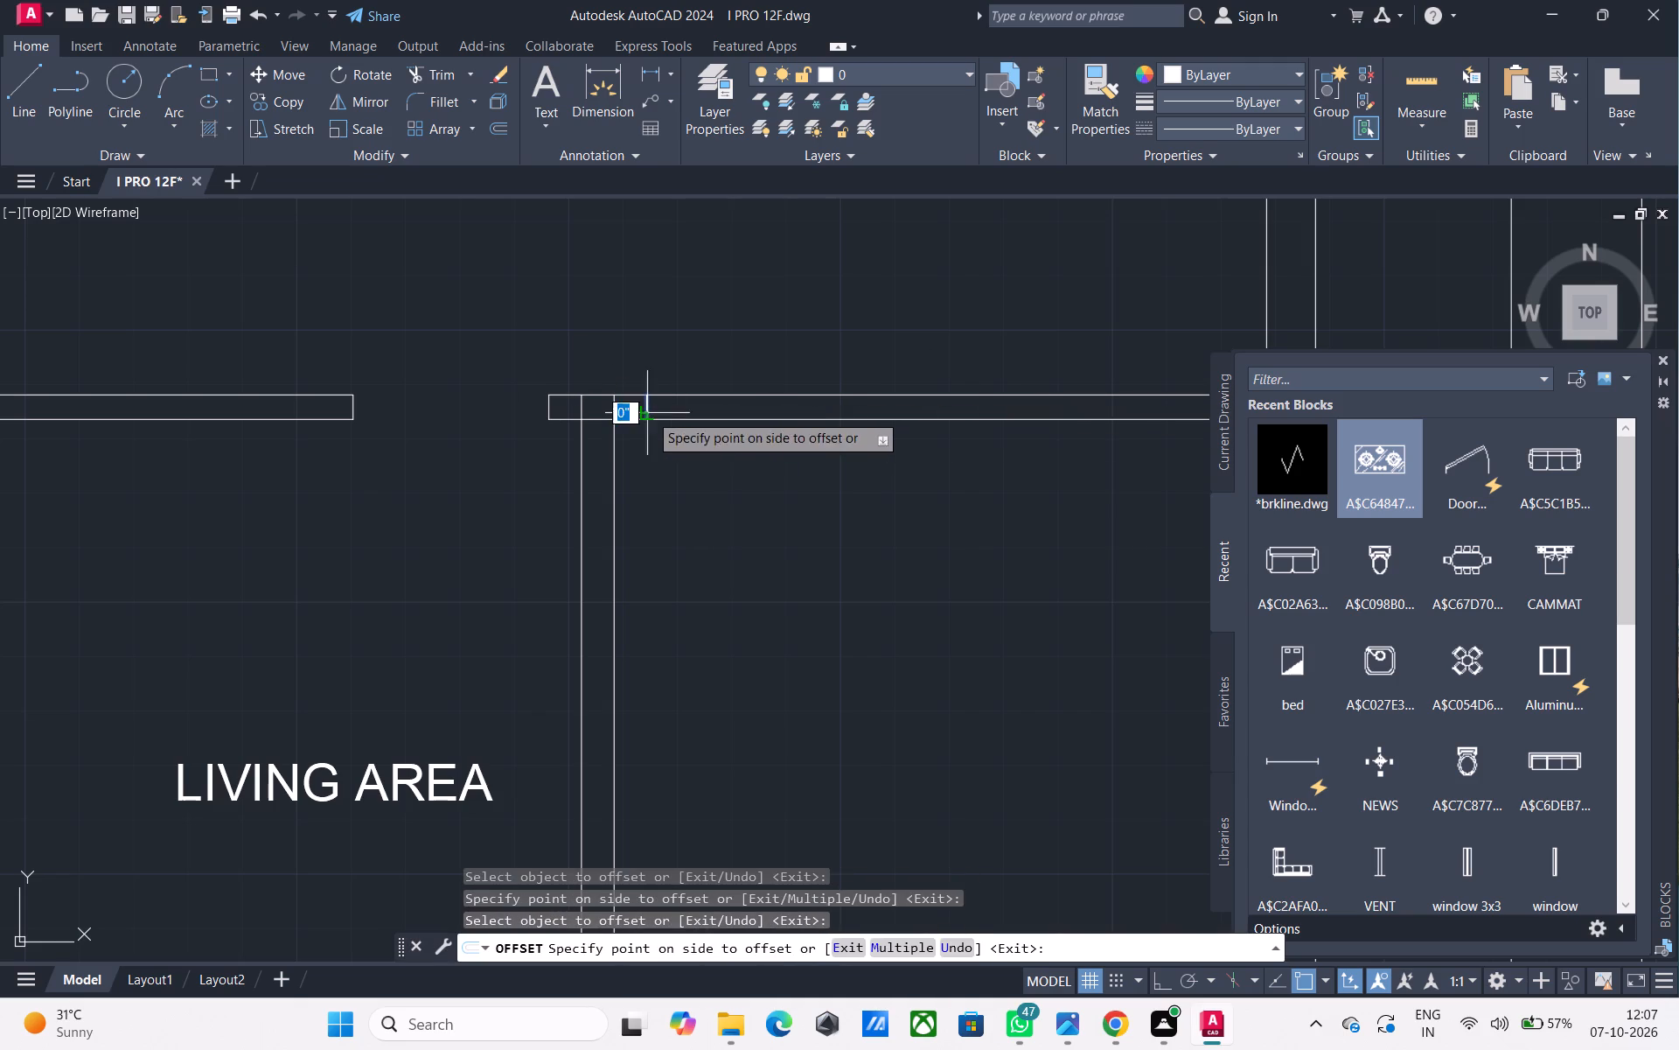
text(3')
key(Return)
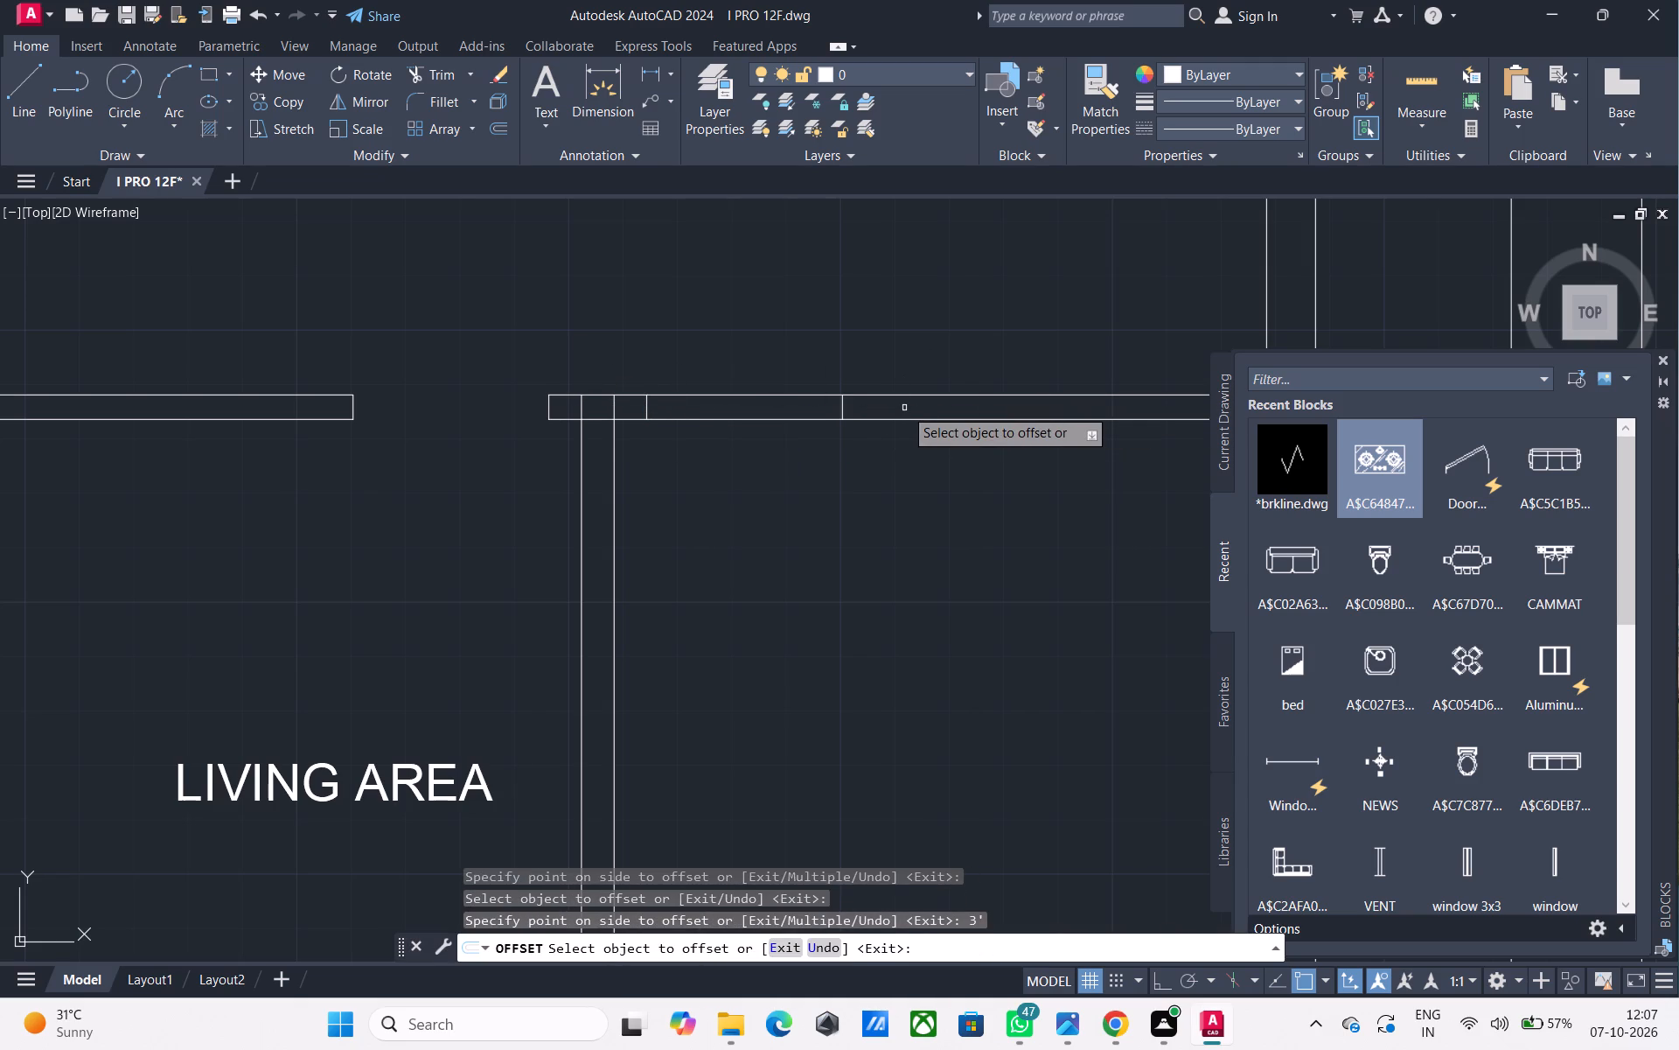
key(Escape)
Trim the horizontal wall between the offset lines to open a 3' doorway into the guest room.
key(t)
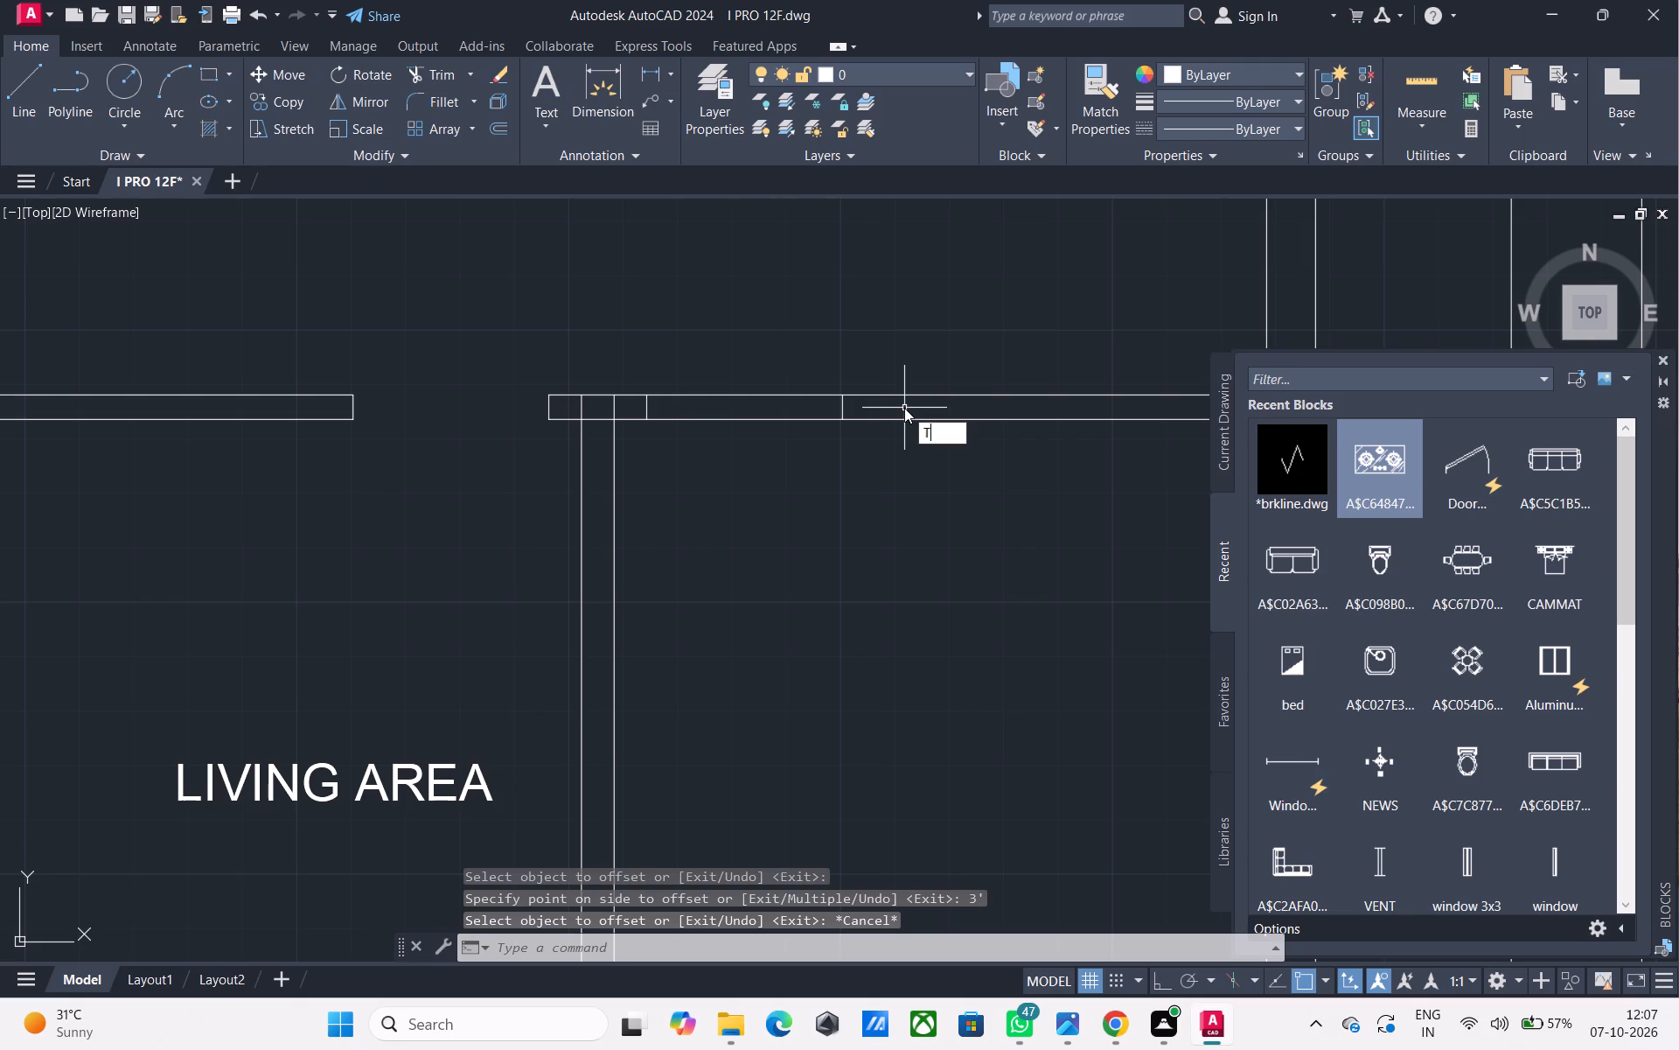
text(R)
key(space)
click(805, 437)
click(776, 359)
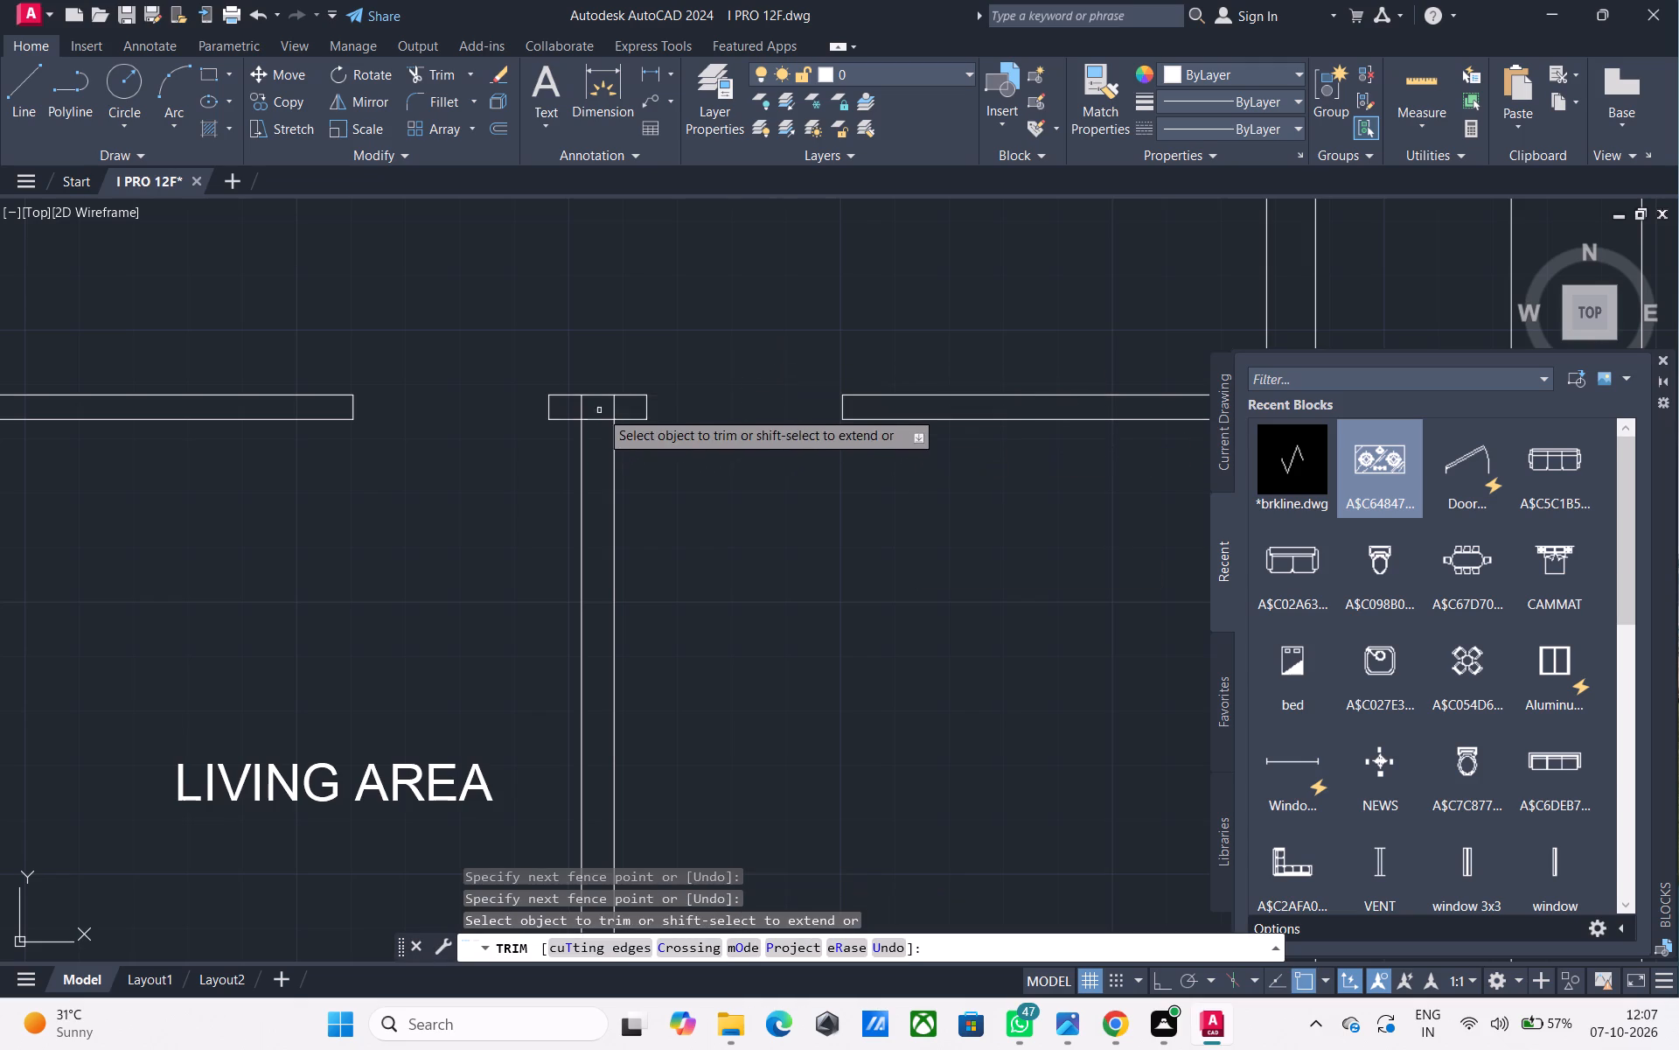
Trim the leftover lines at the T-junction where the partition meets the short wall piece between the doorways.
scroll(600, 409, up, 3)
drag(682, 405, 664, 406)
click(488, 402)
scroll(554, 420, down, 2)
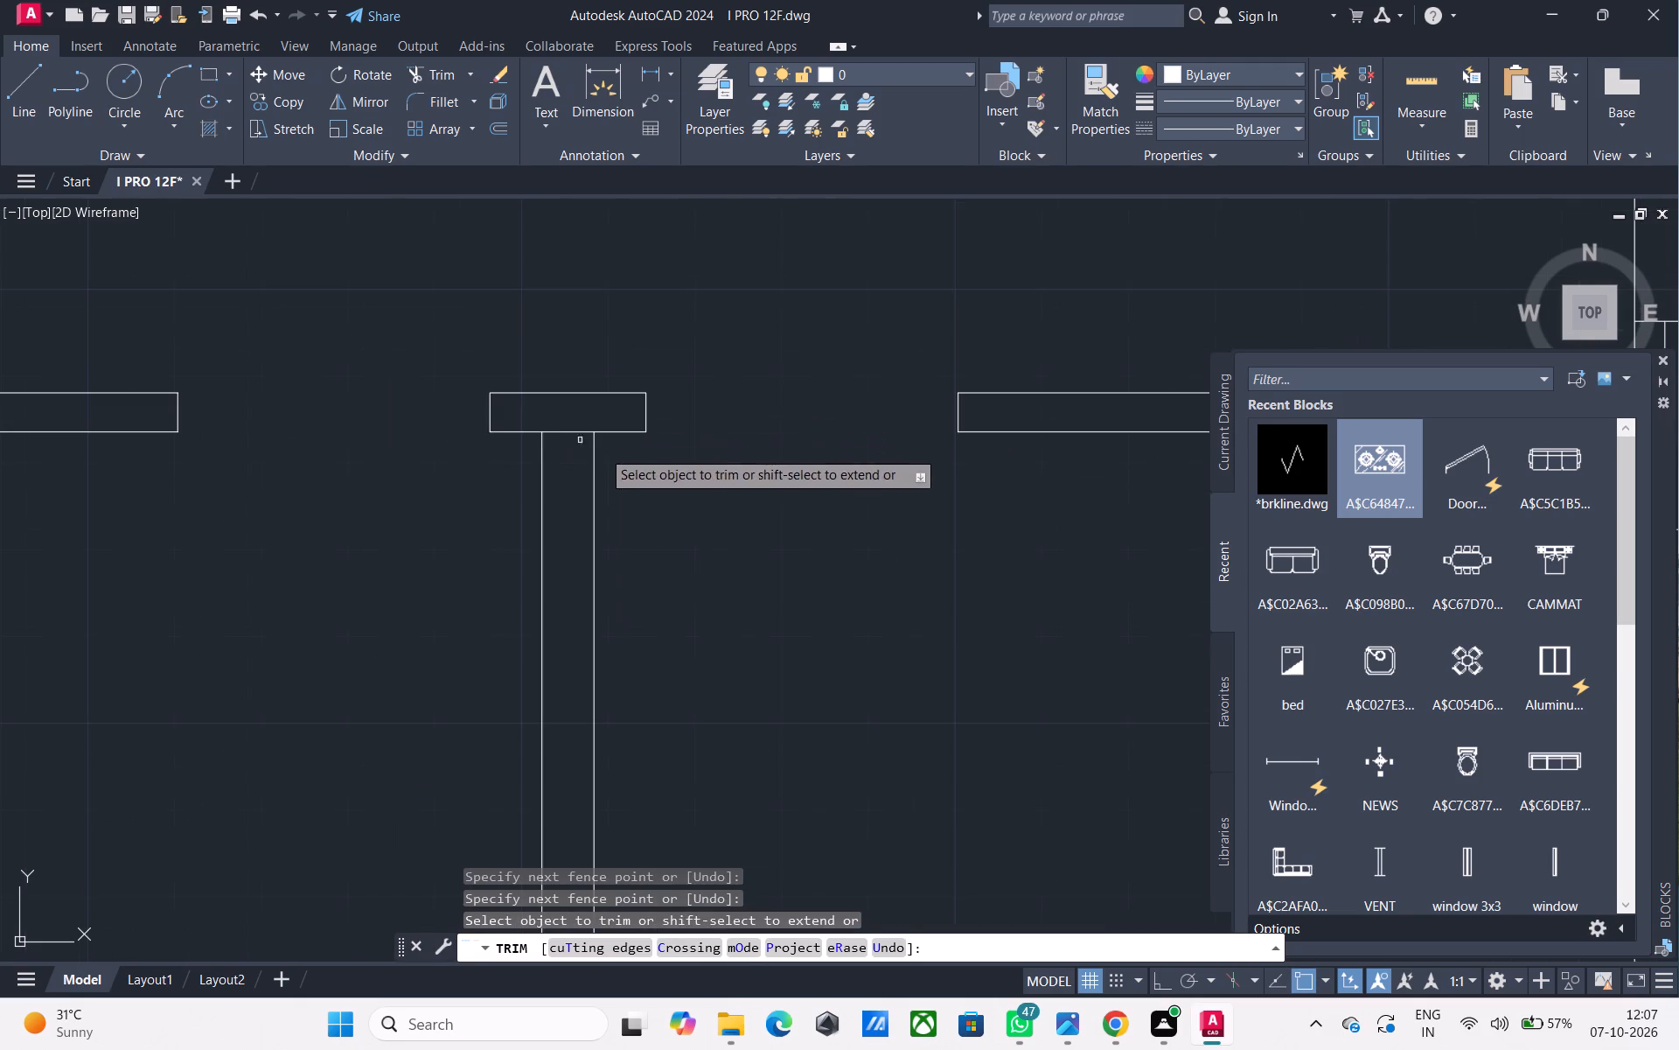
scroll(699, 495, down, 1)
scroll(623, 473, up, 1)
click(619, 467)
click(611, 437)
scroll(643, 475, down, 3)
middle_drag(748, 512, 748, 513)
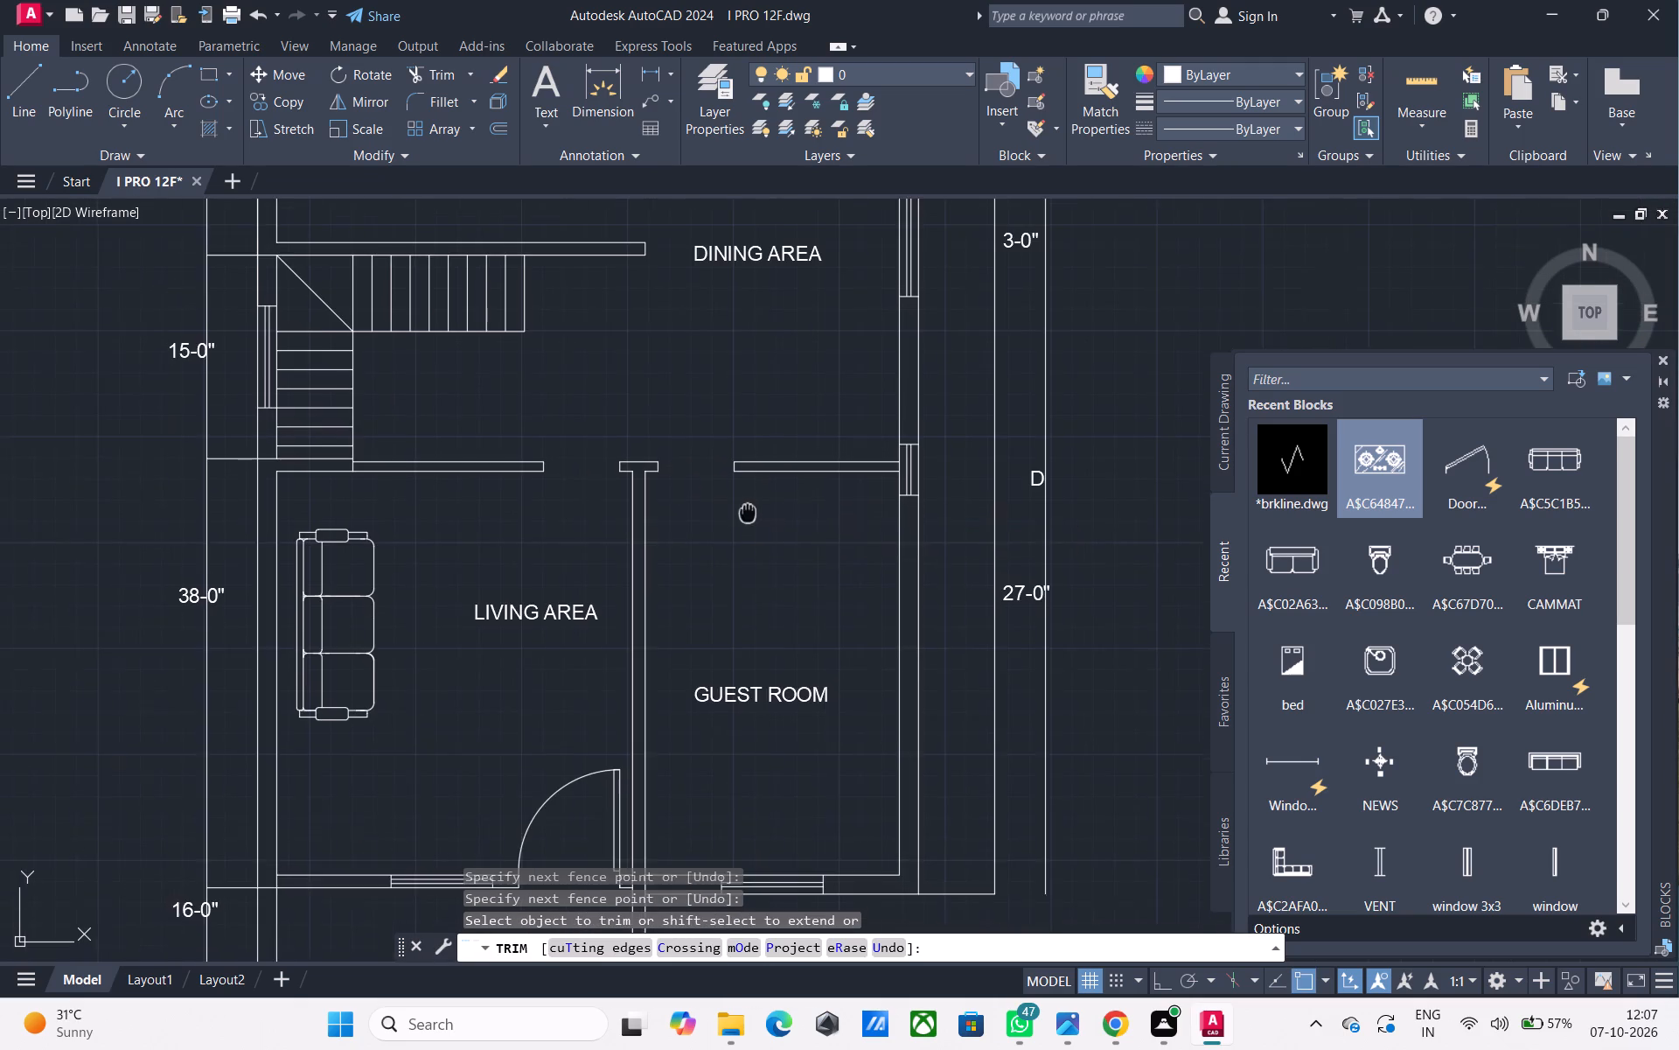
middle_drag(748, 513, 746, 536)
key(Escape)
Save the drawing.
key(ctrl+s)
Examine the reworked plan copy around the staircase and the two new doorways, beside the original plan.
scroll(715, 512, down, 1)
middle_drag(709, 514, 726, 465)
middle_drag(726, 465, 740, 491)
middle_drag(641, 488, 632, 526)
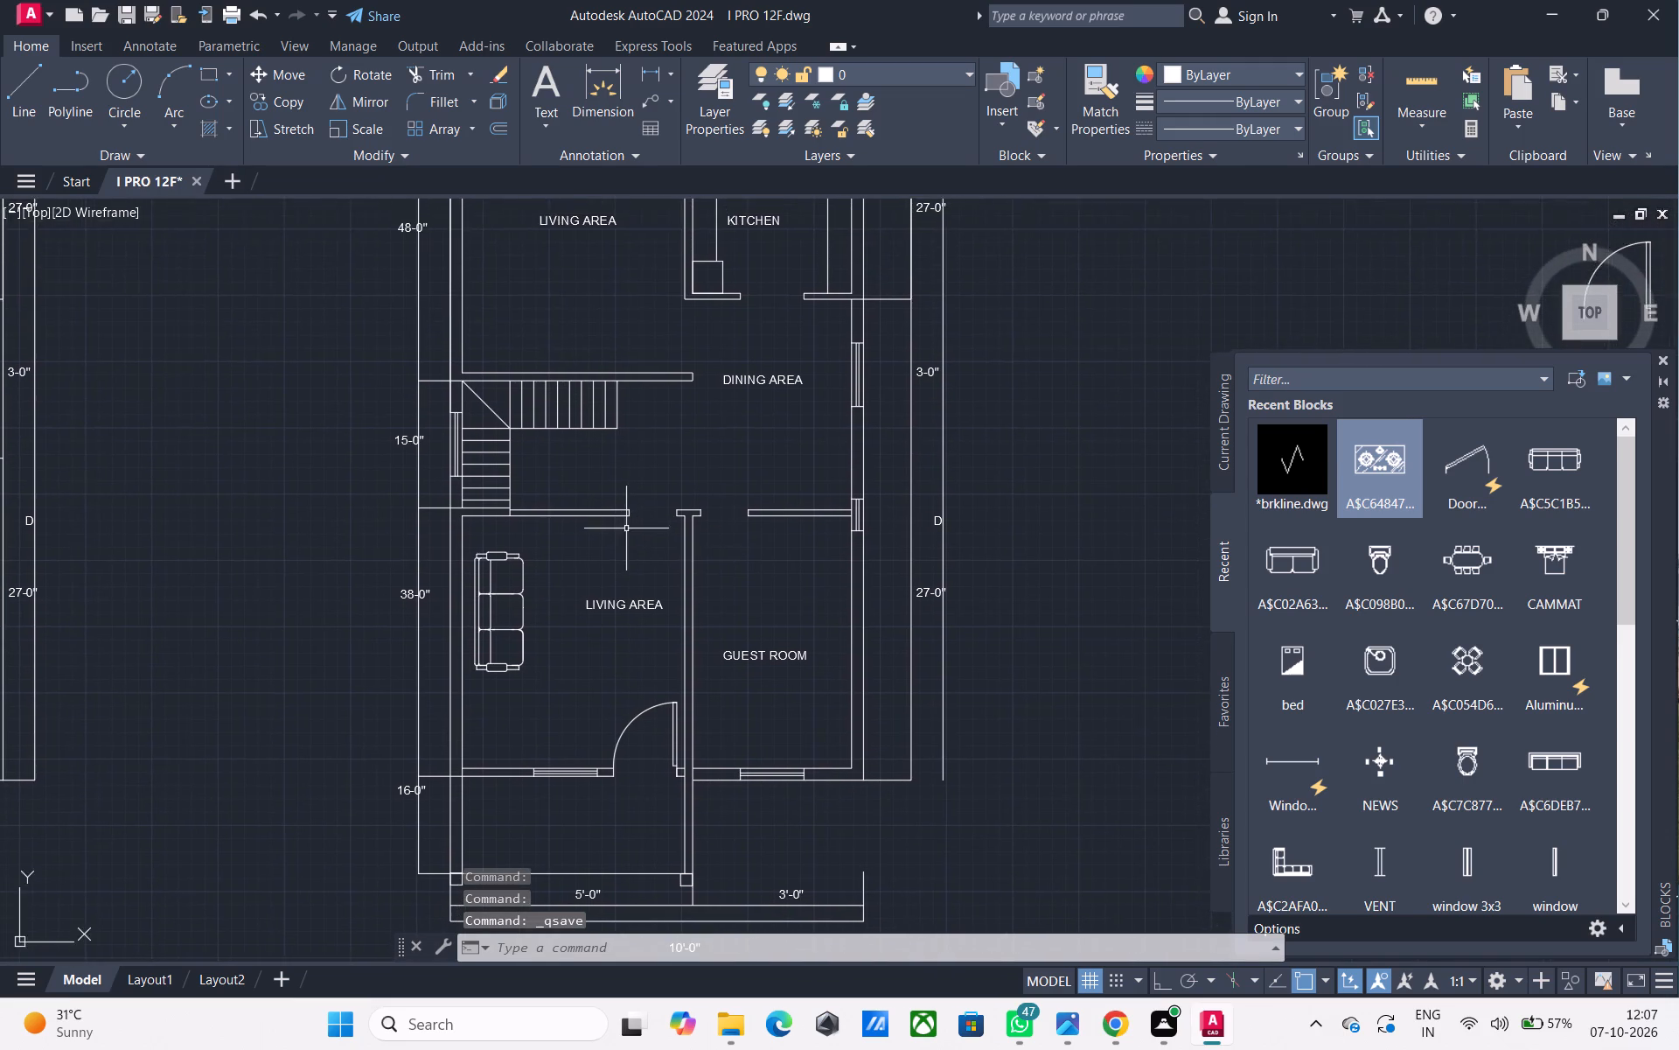
scroll(624, 528, down, 1)
middle_click(622, 511)
scroll(561, 467, up, 2)
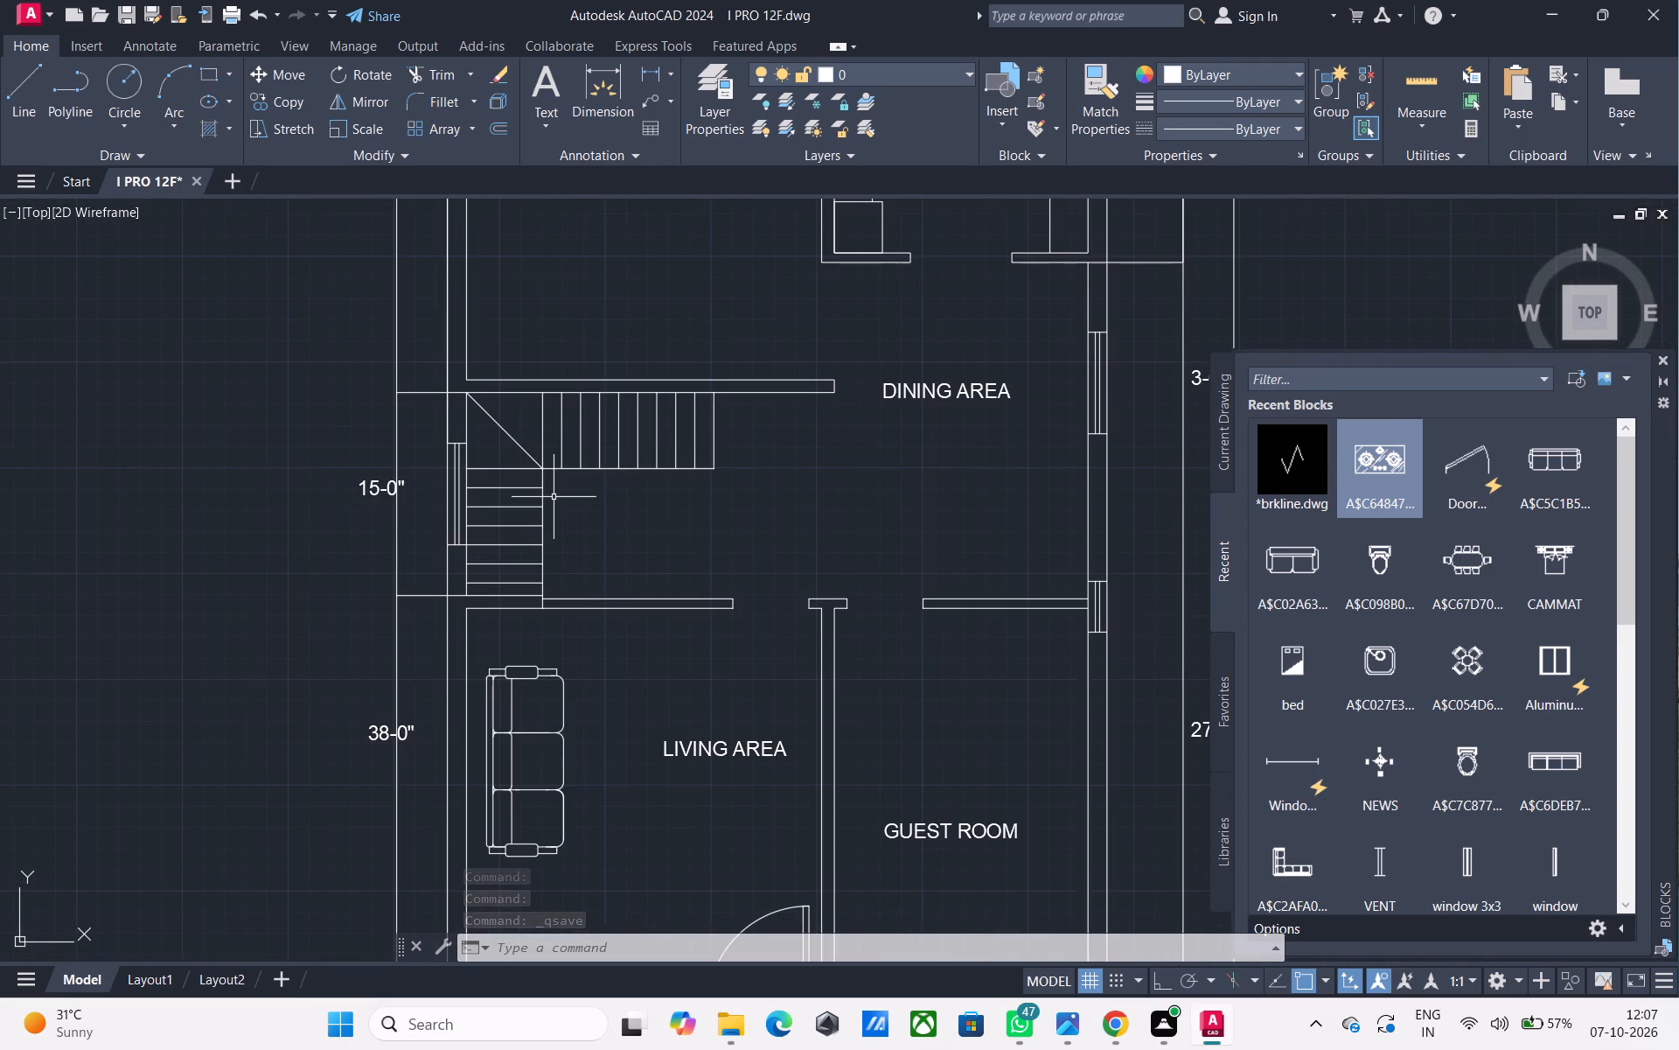
scroll(554, 497, down, 2)
middle_drag(554, 498, 593, 532)
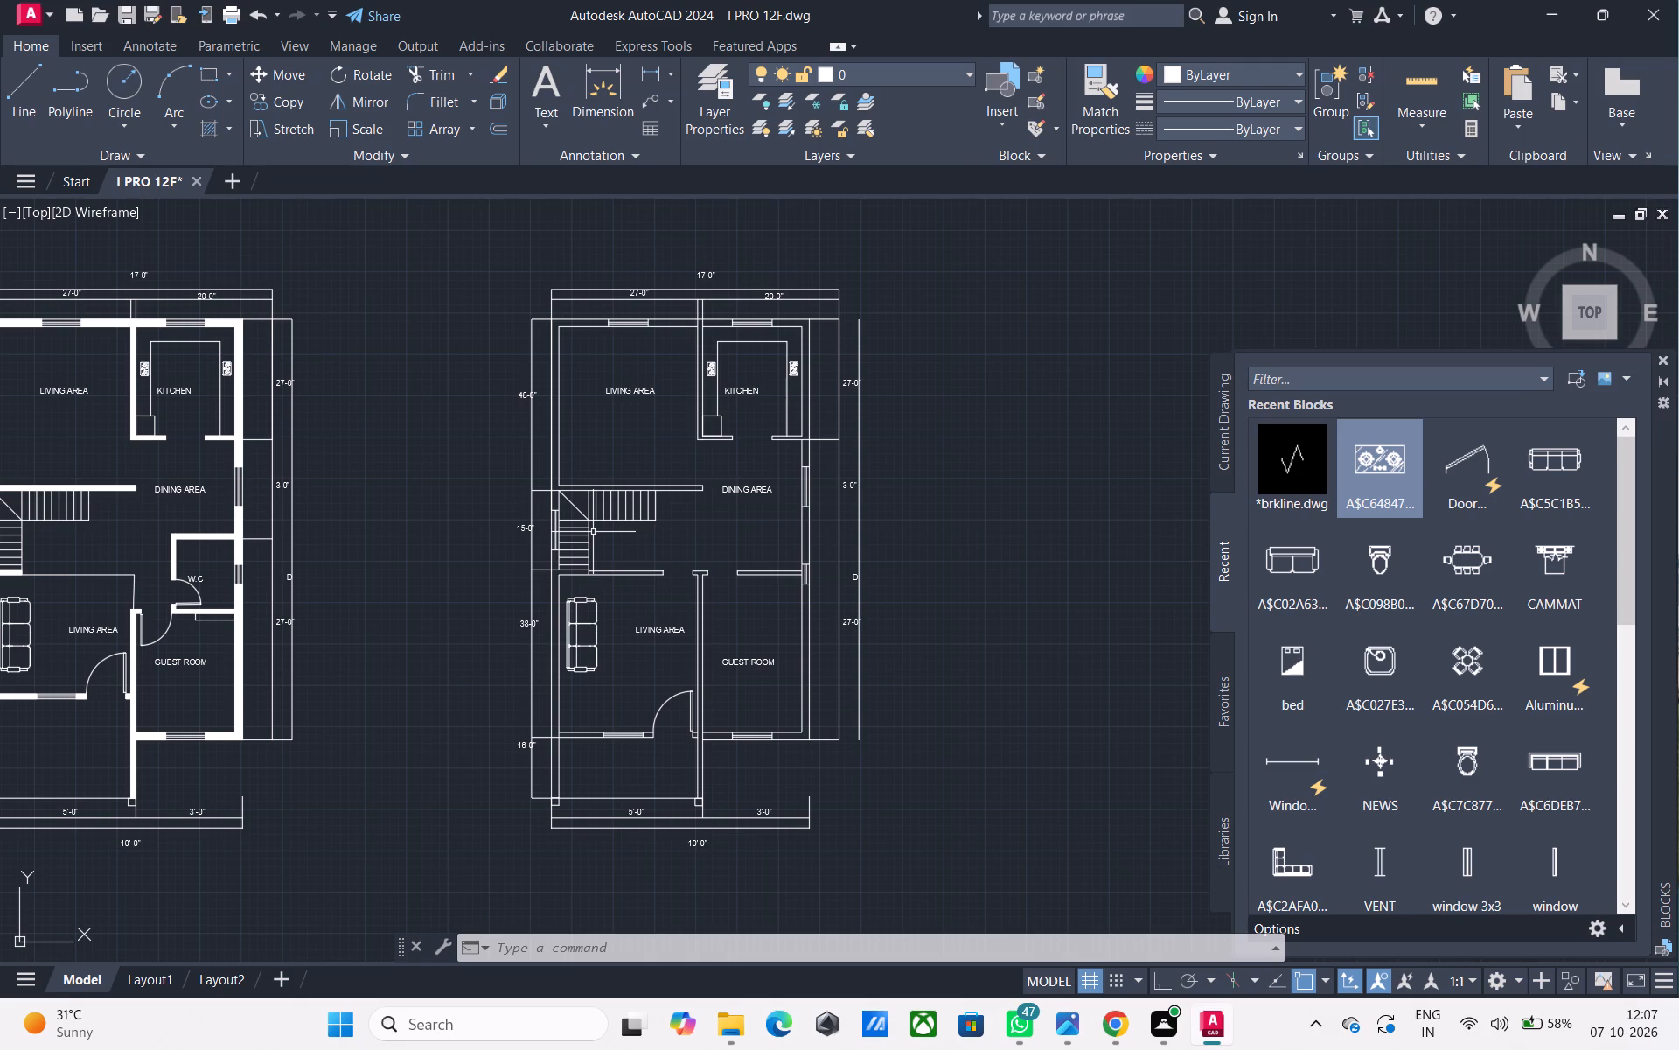
Delete five treads of the plan copy's lower stair flight together with the flight's vertical side line.
middle_drag(581, 540, 600, 519)
scroll(603, 516, up, 2)
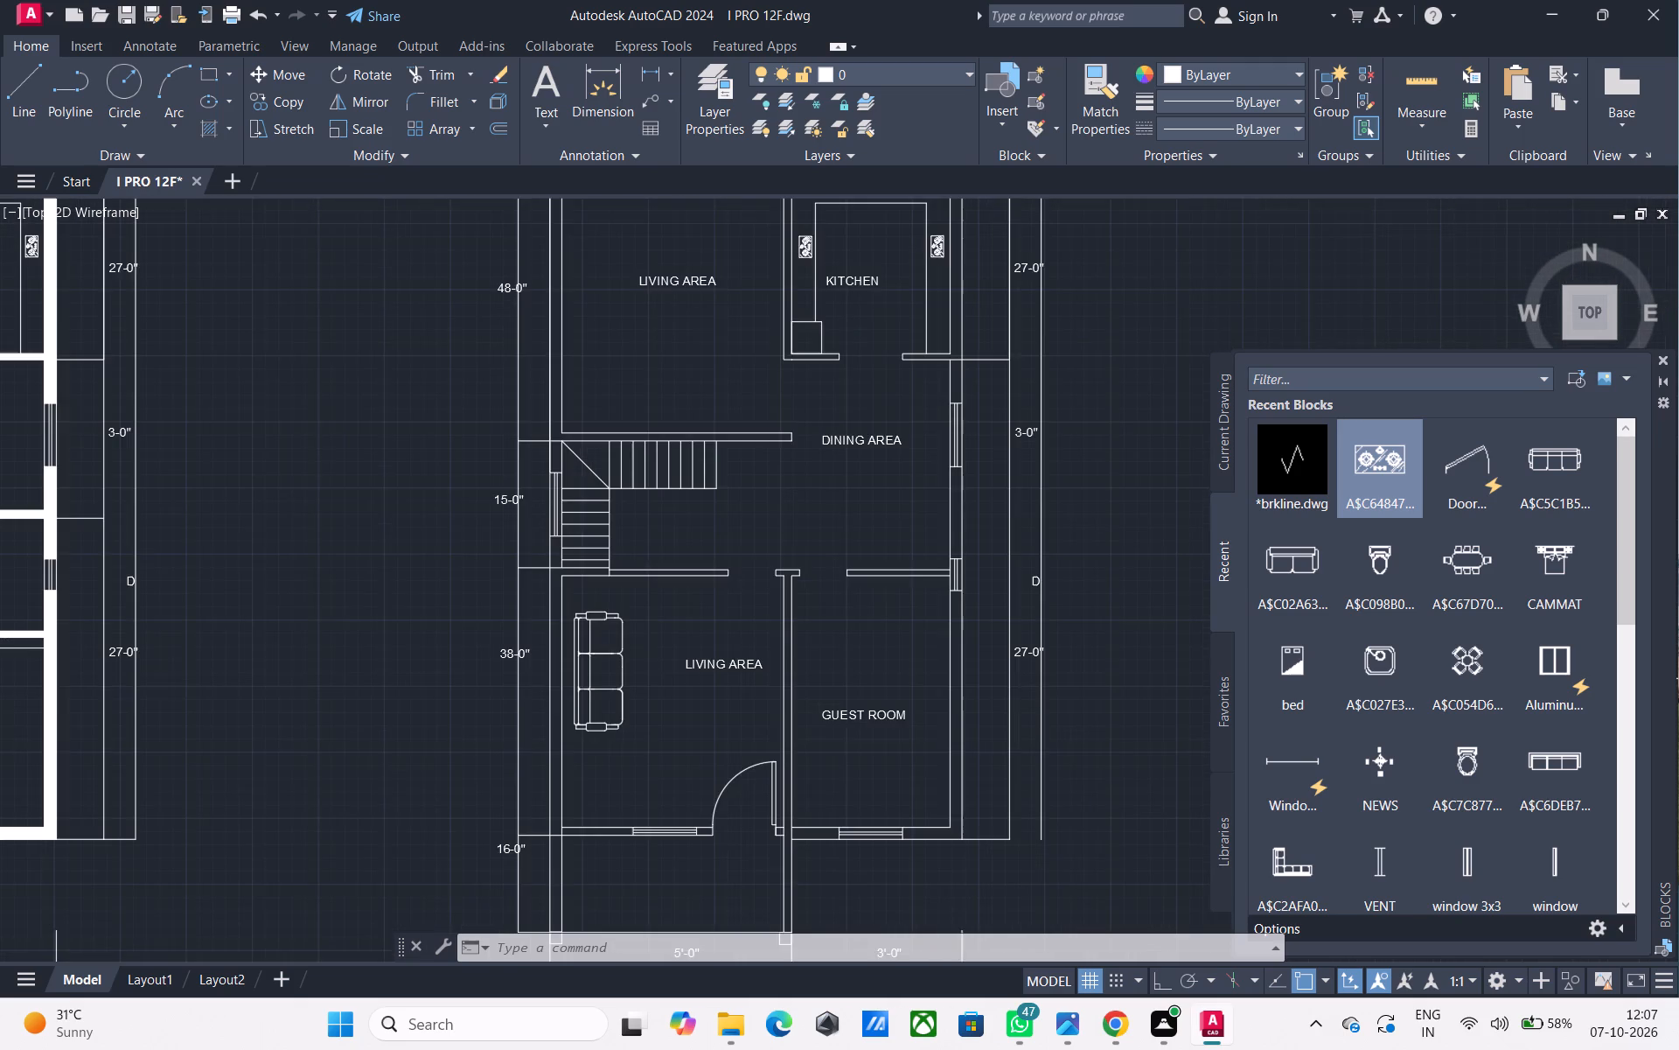
scroll(603, 515, up, 1)
click(675, 615)
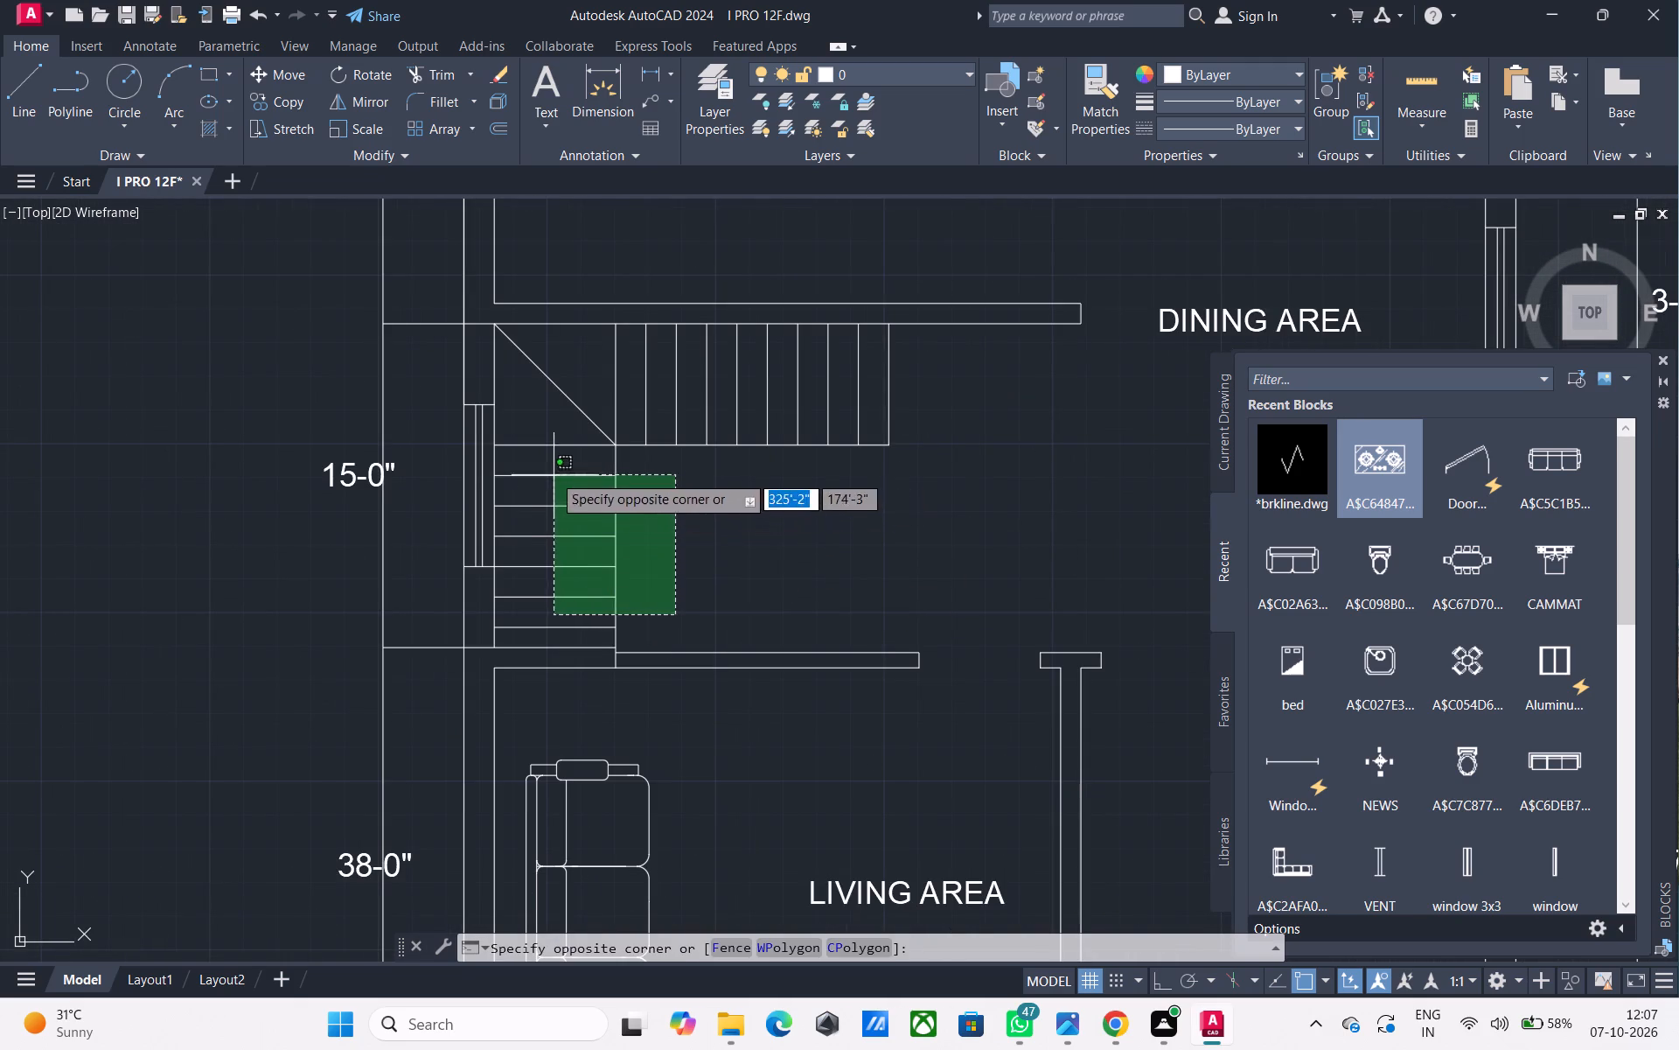
click(552, 466)
key(Delete)
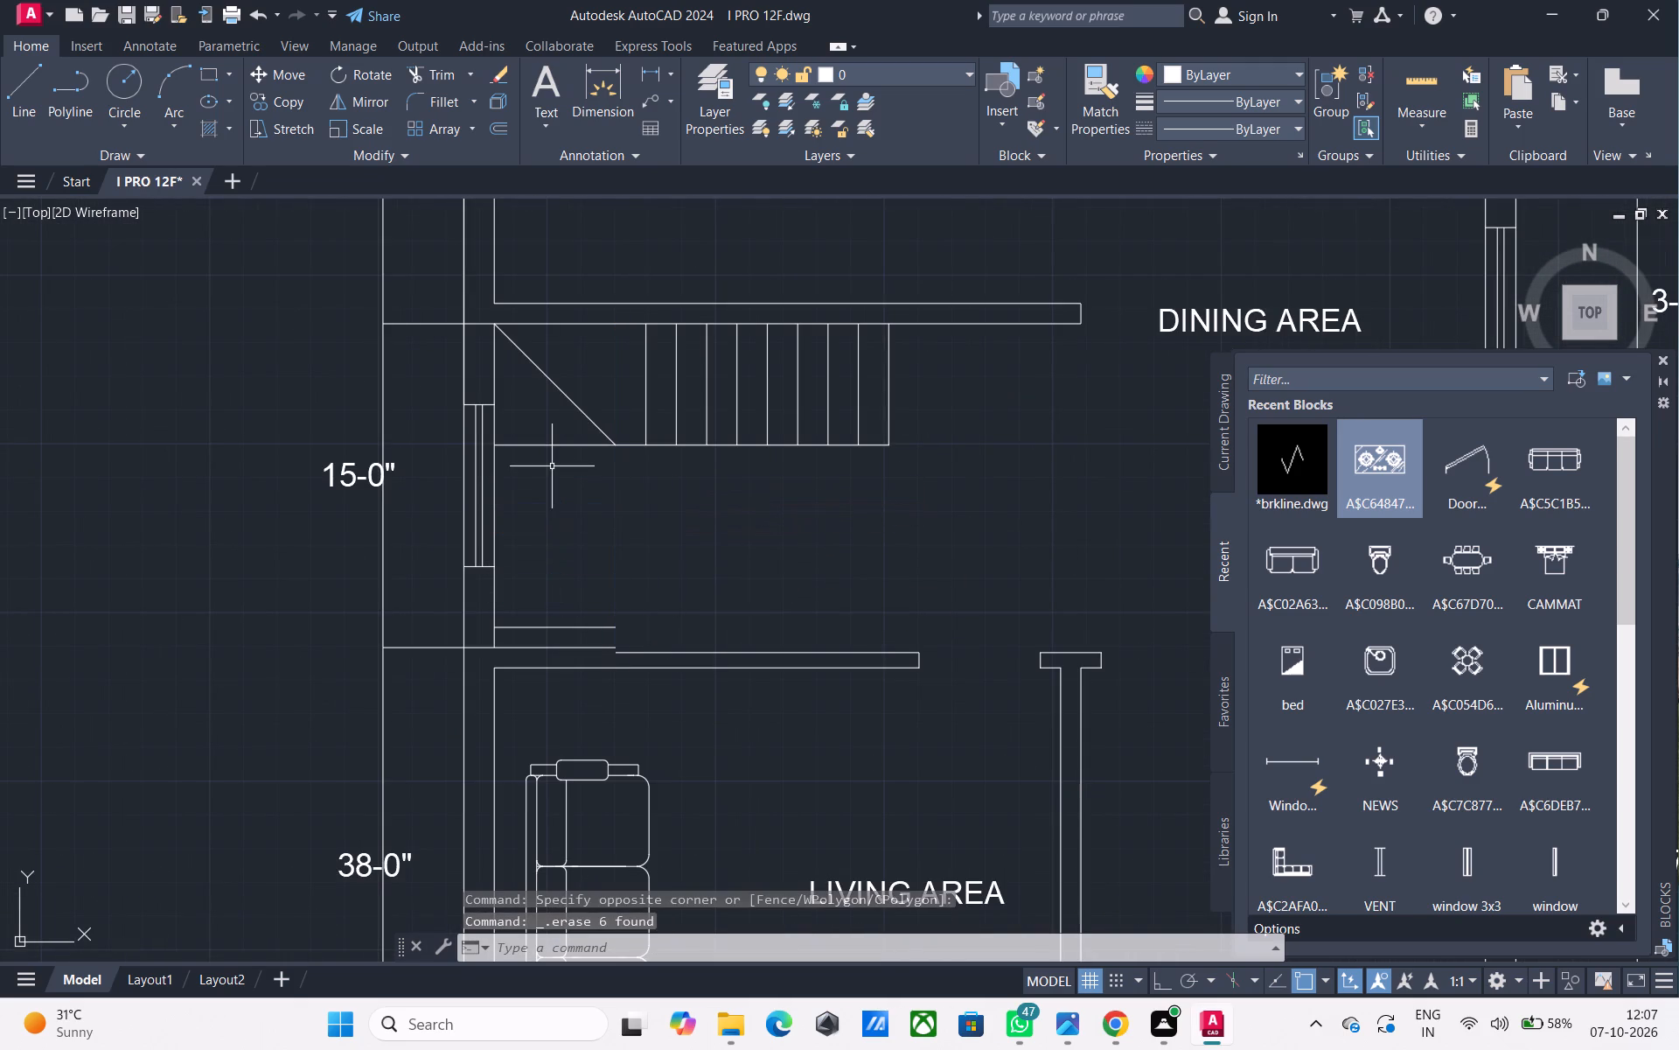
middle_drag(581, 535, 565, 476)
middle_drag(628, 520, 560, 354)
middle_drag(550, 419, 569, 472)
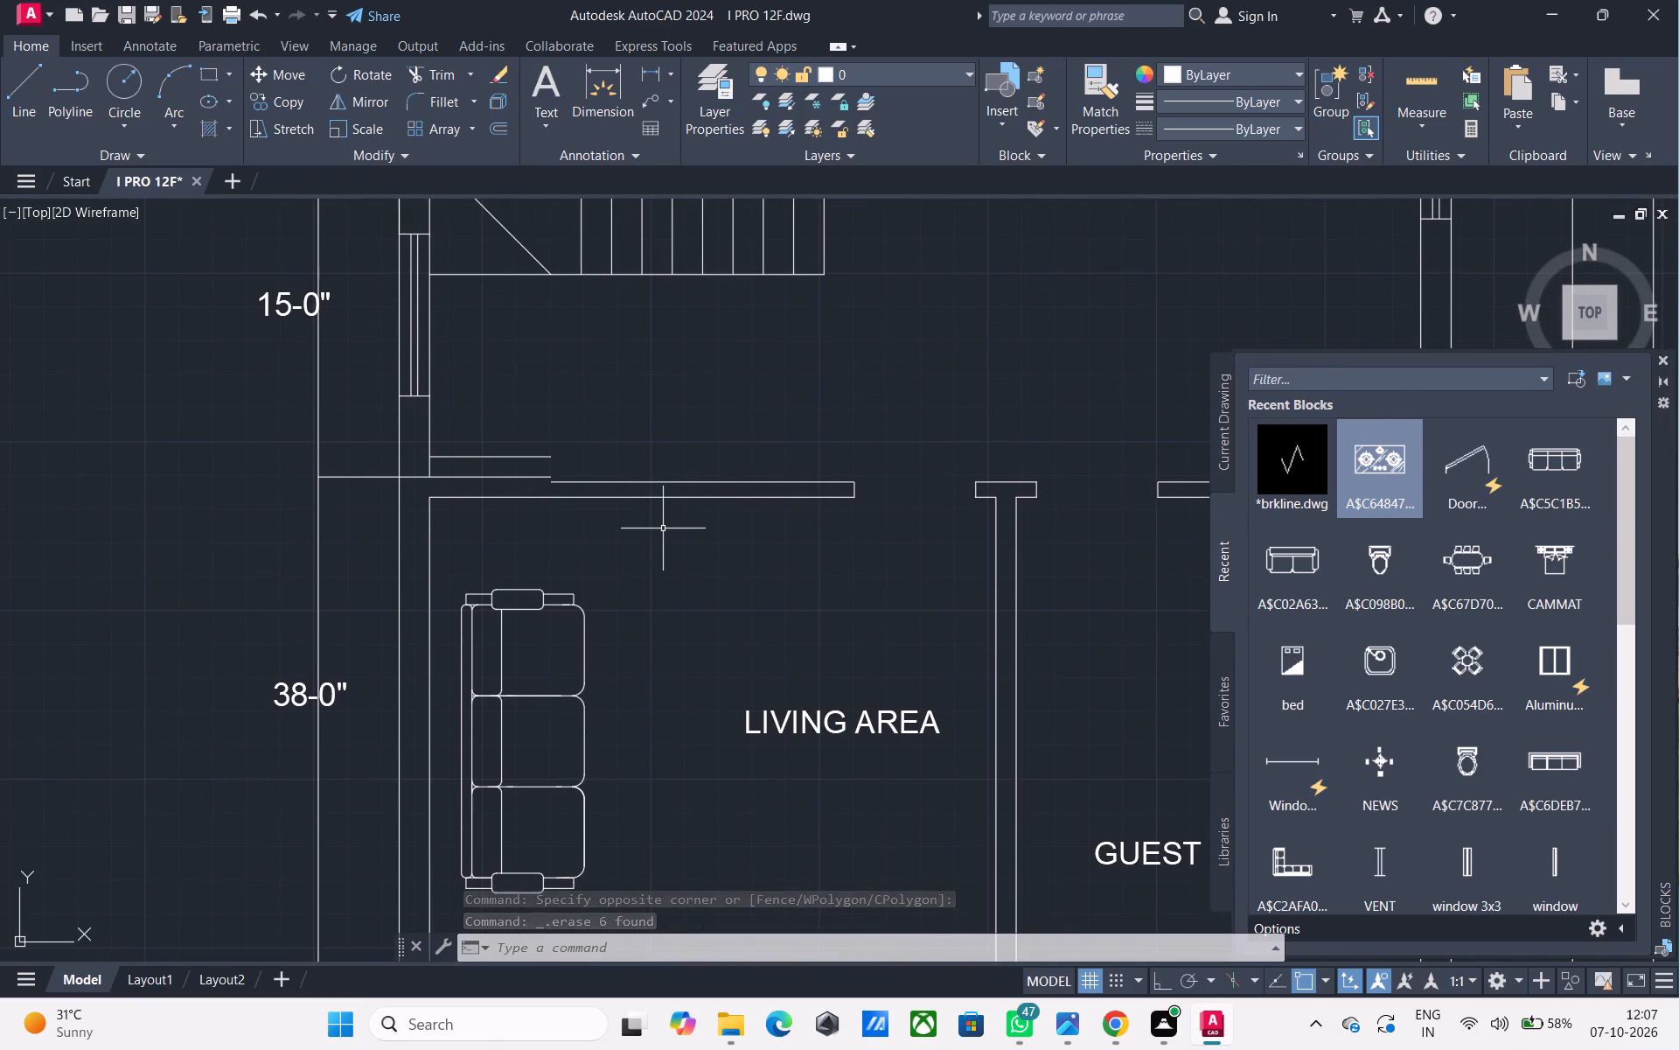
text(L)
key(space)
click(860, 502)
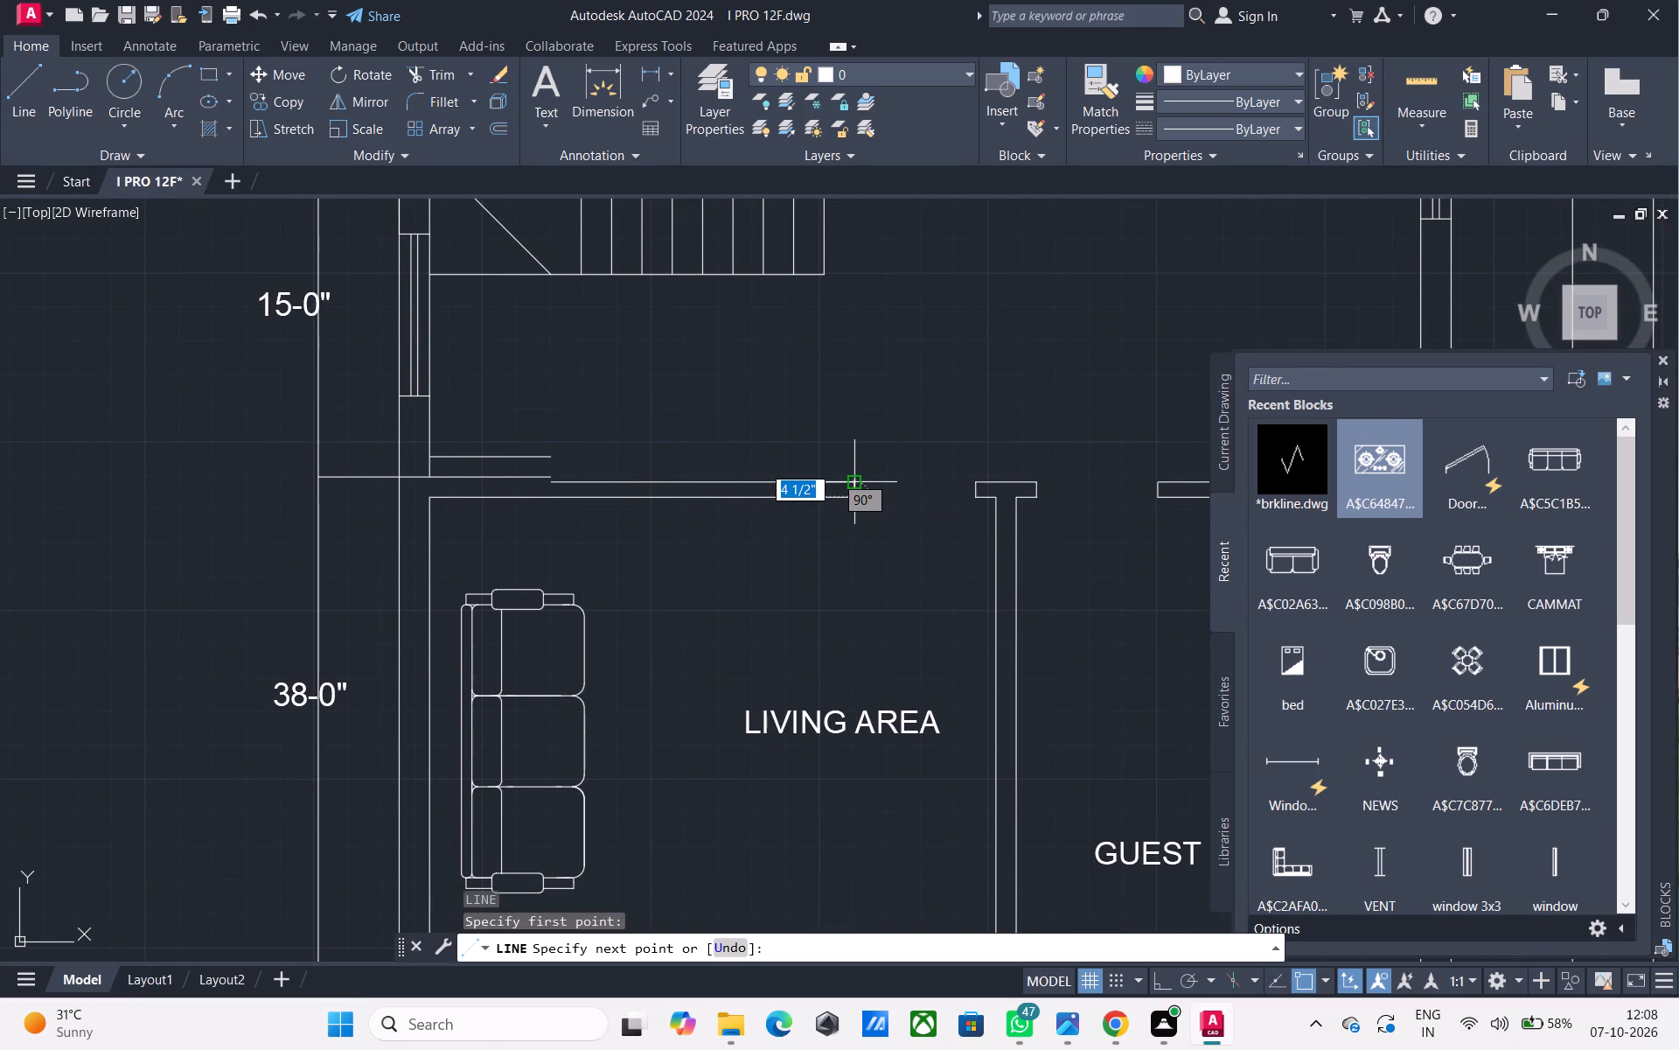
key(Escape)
Delete the leftover horizontal line running from the dimension line across the outer wall above the lower living area.
click(345, 476)
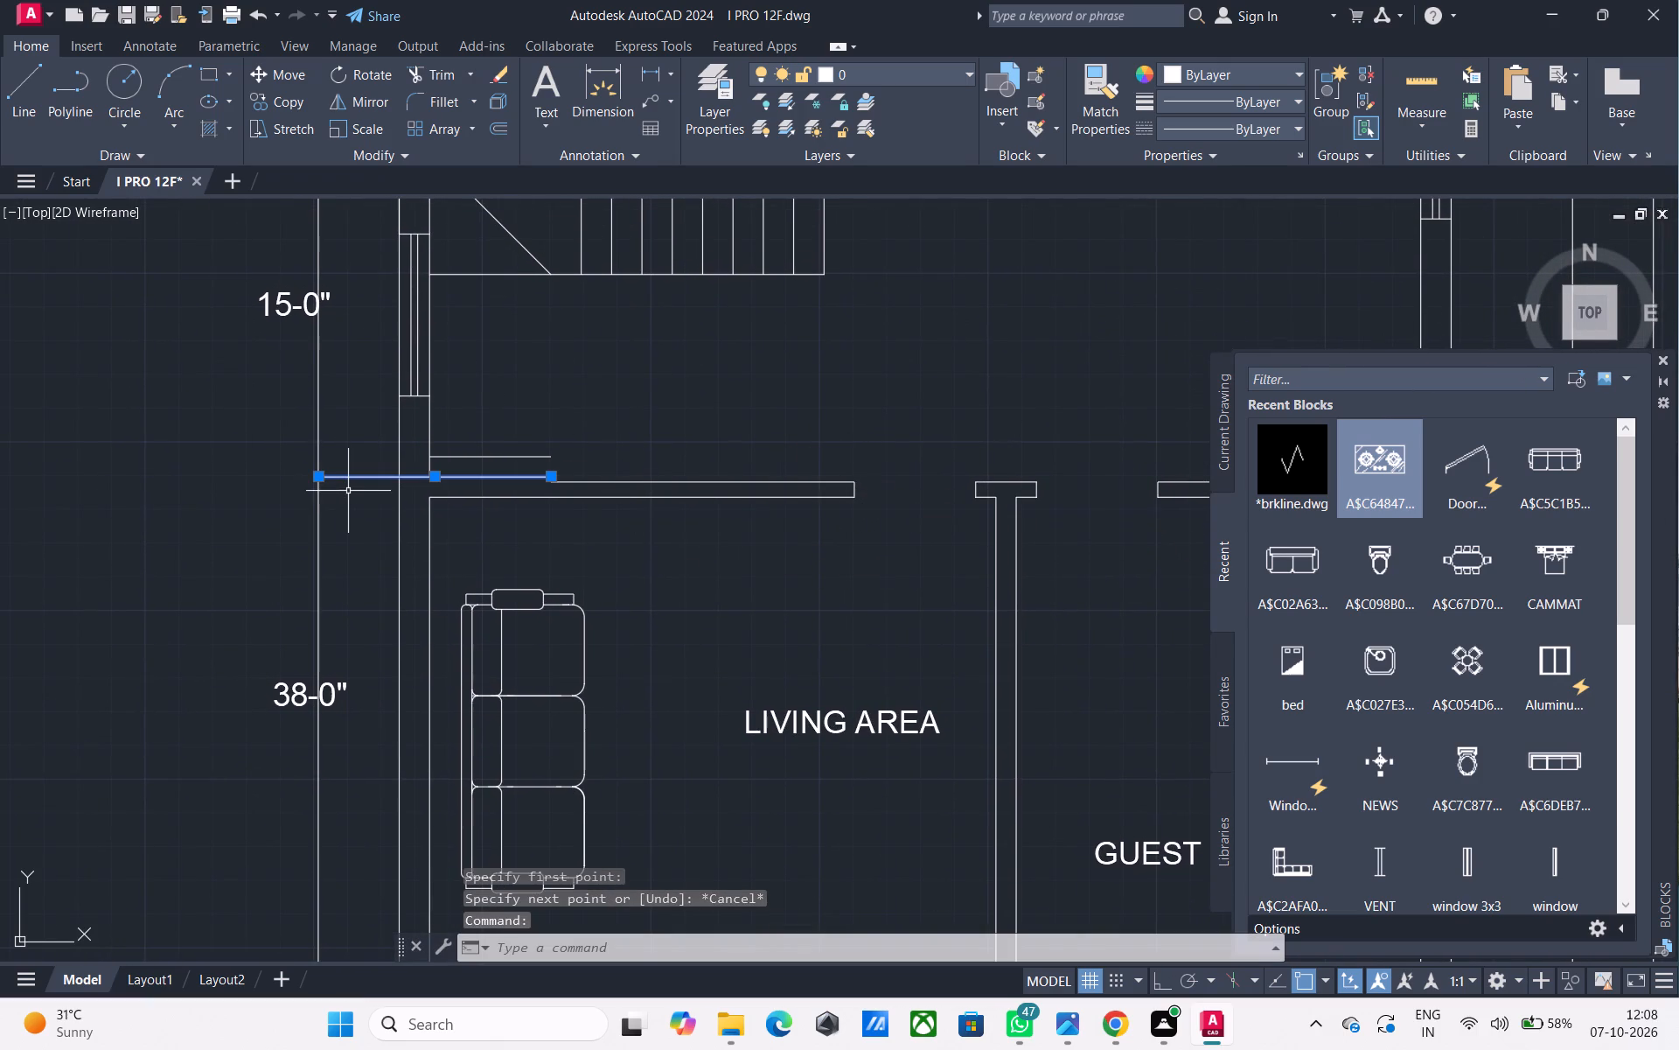
key(Delete)
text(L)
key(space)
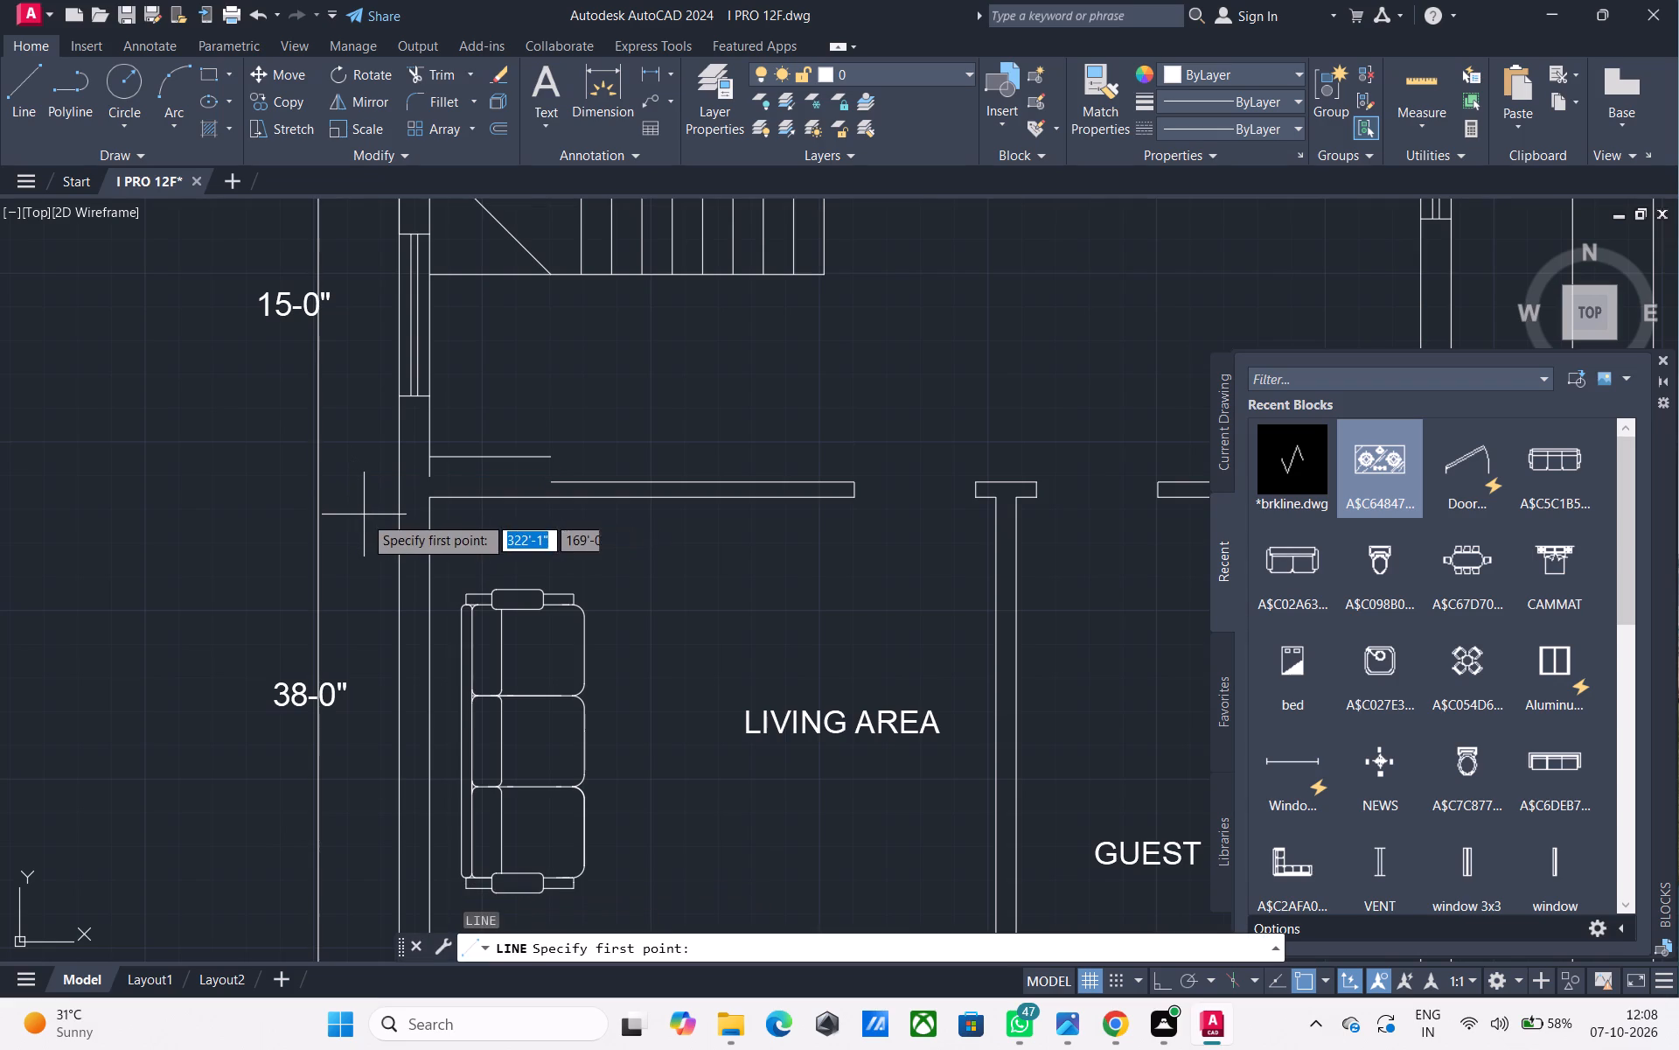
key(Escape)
Extend the living area wall's upper line to the outer wall, and the outer wall's inner line down to meet it.
key(e)
text(X)
key(space)
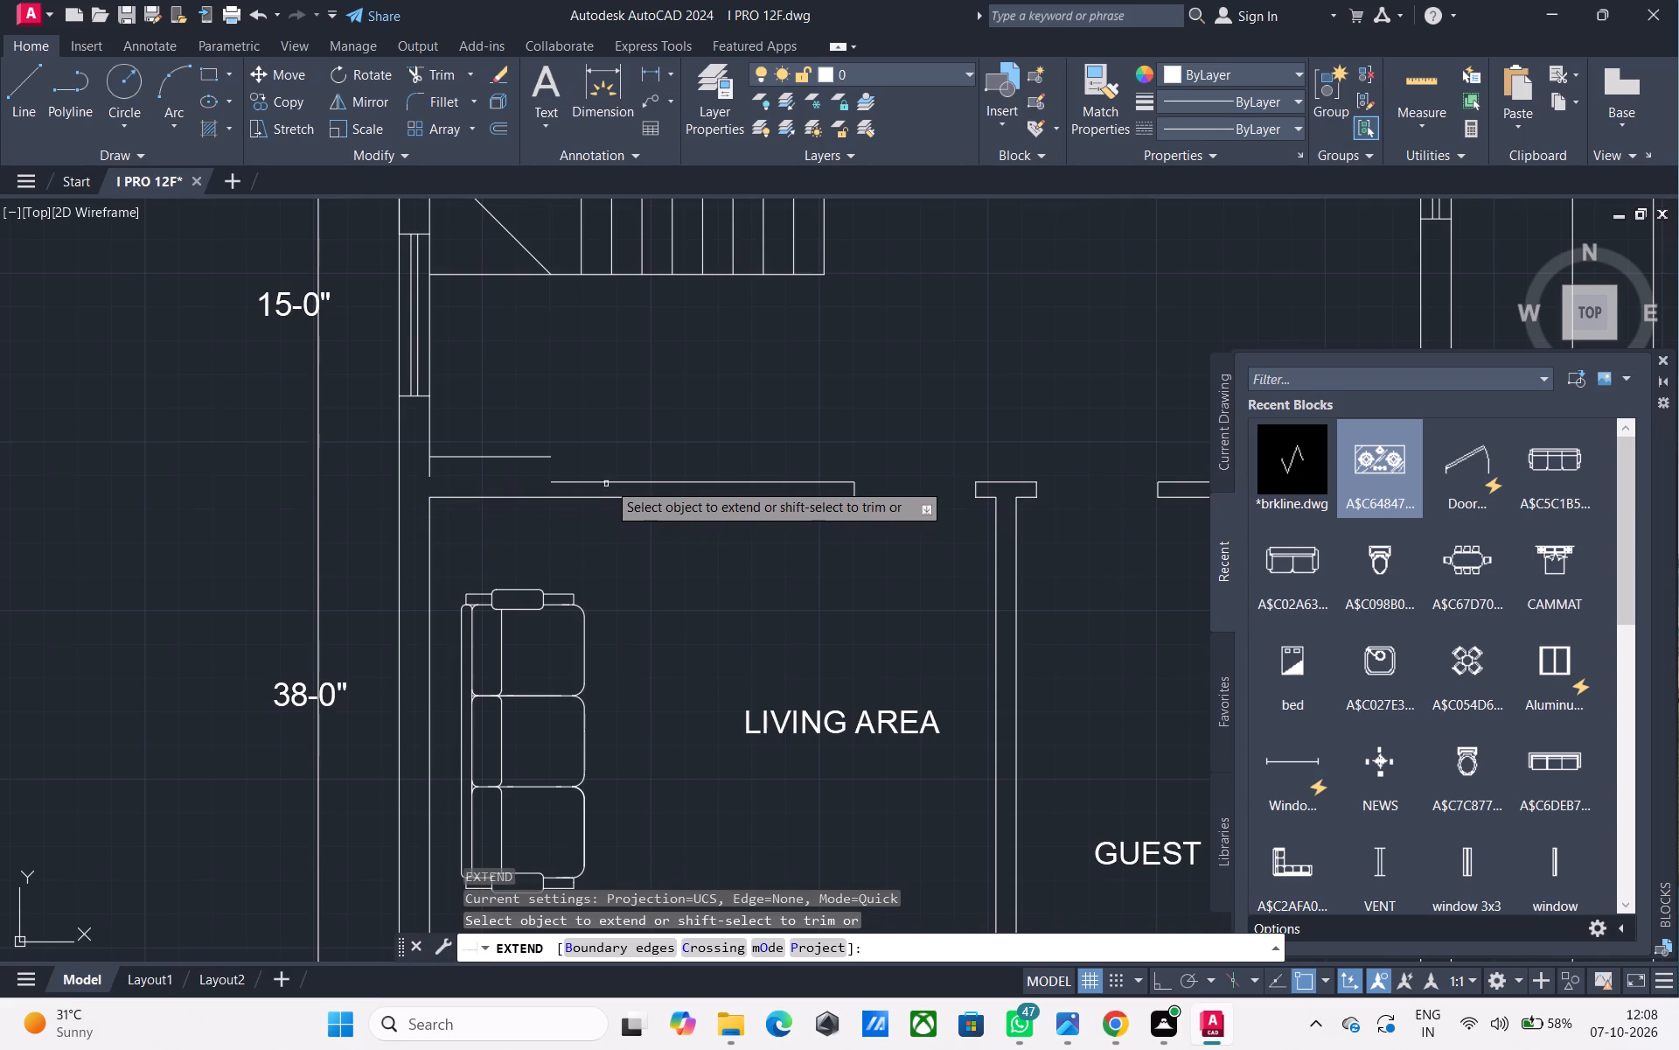
click(608, 482)
key(Escape)
text(EX)
key(space)
click(431, 466)
key(Escape)
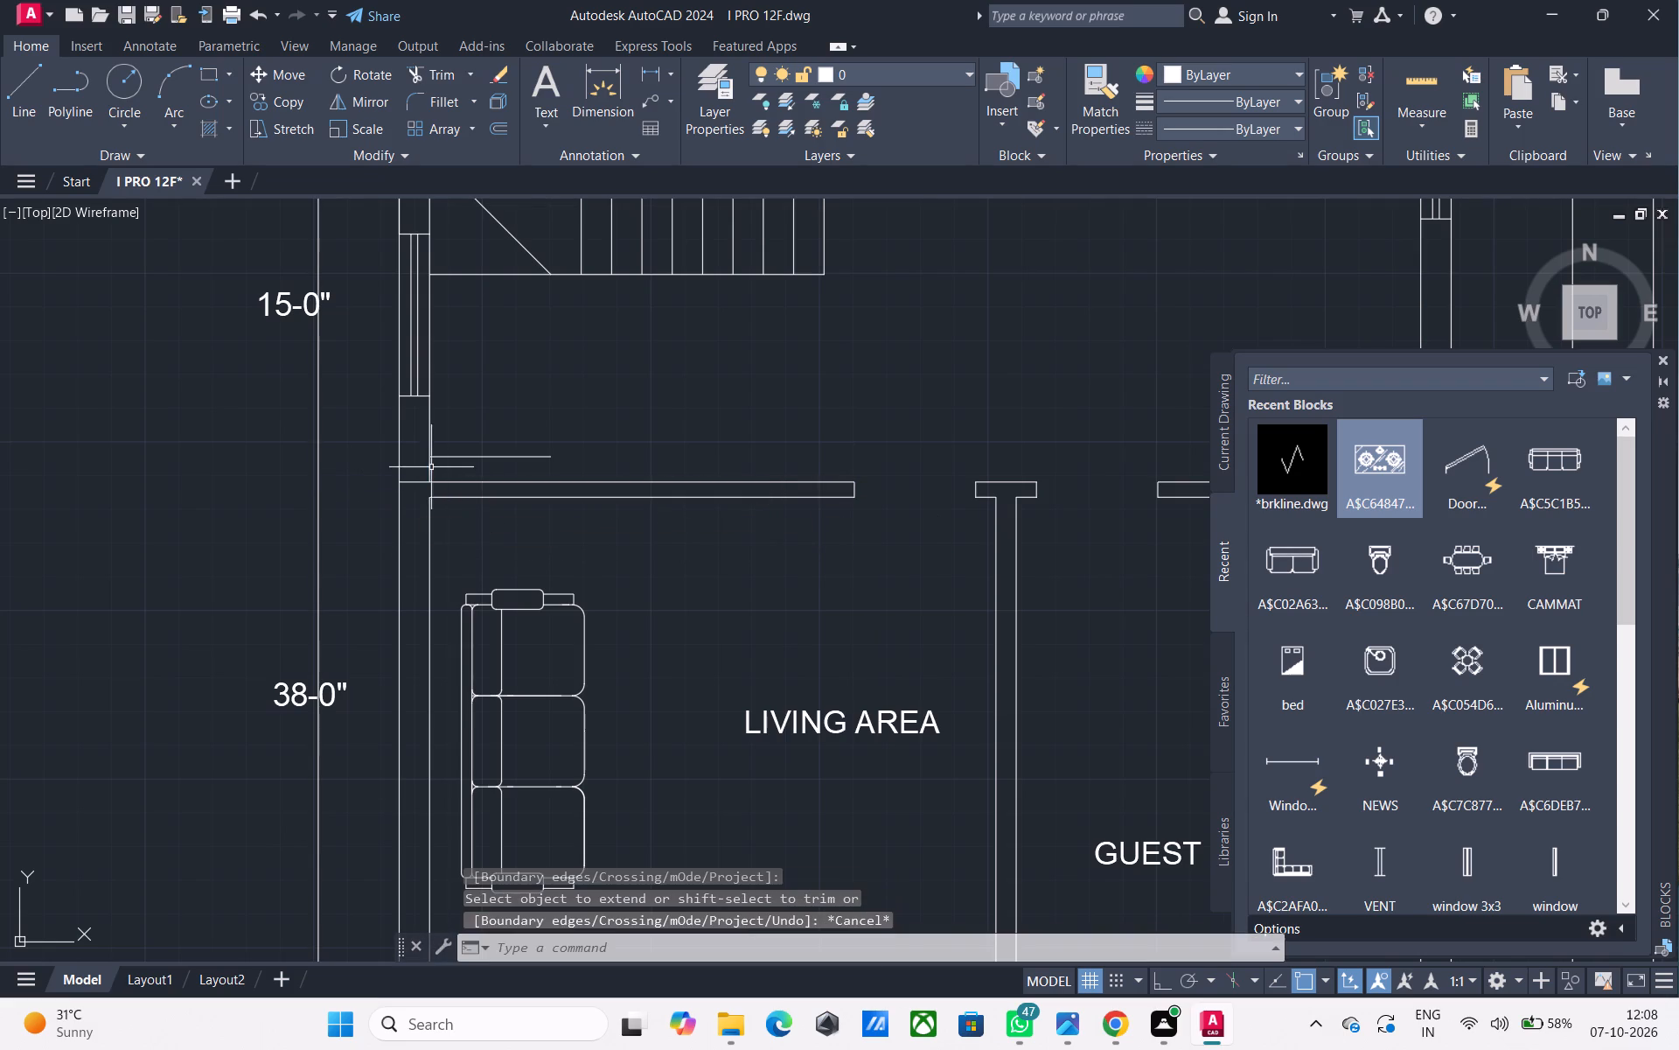
Delete the short leftover stair line just above the lower living area's wall.
click(450, 465)
click(452, 447)
click(467, 463)
click(456, 452)
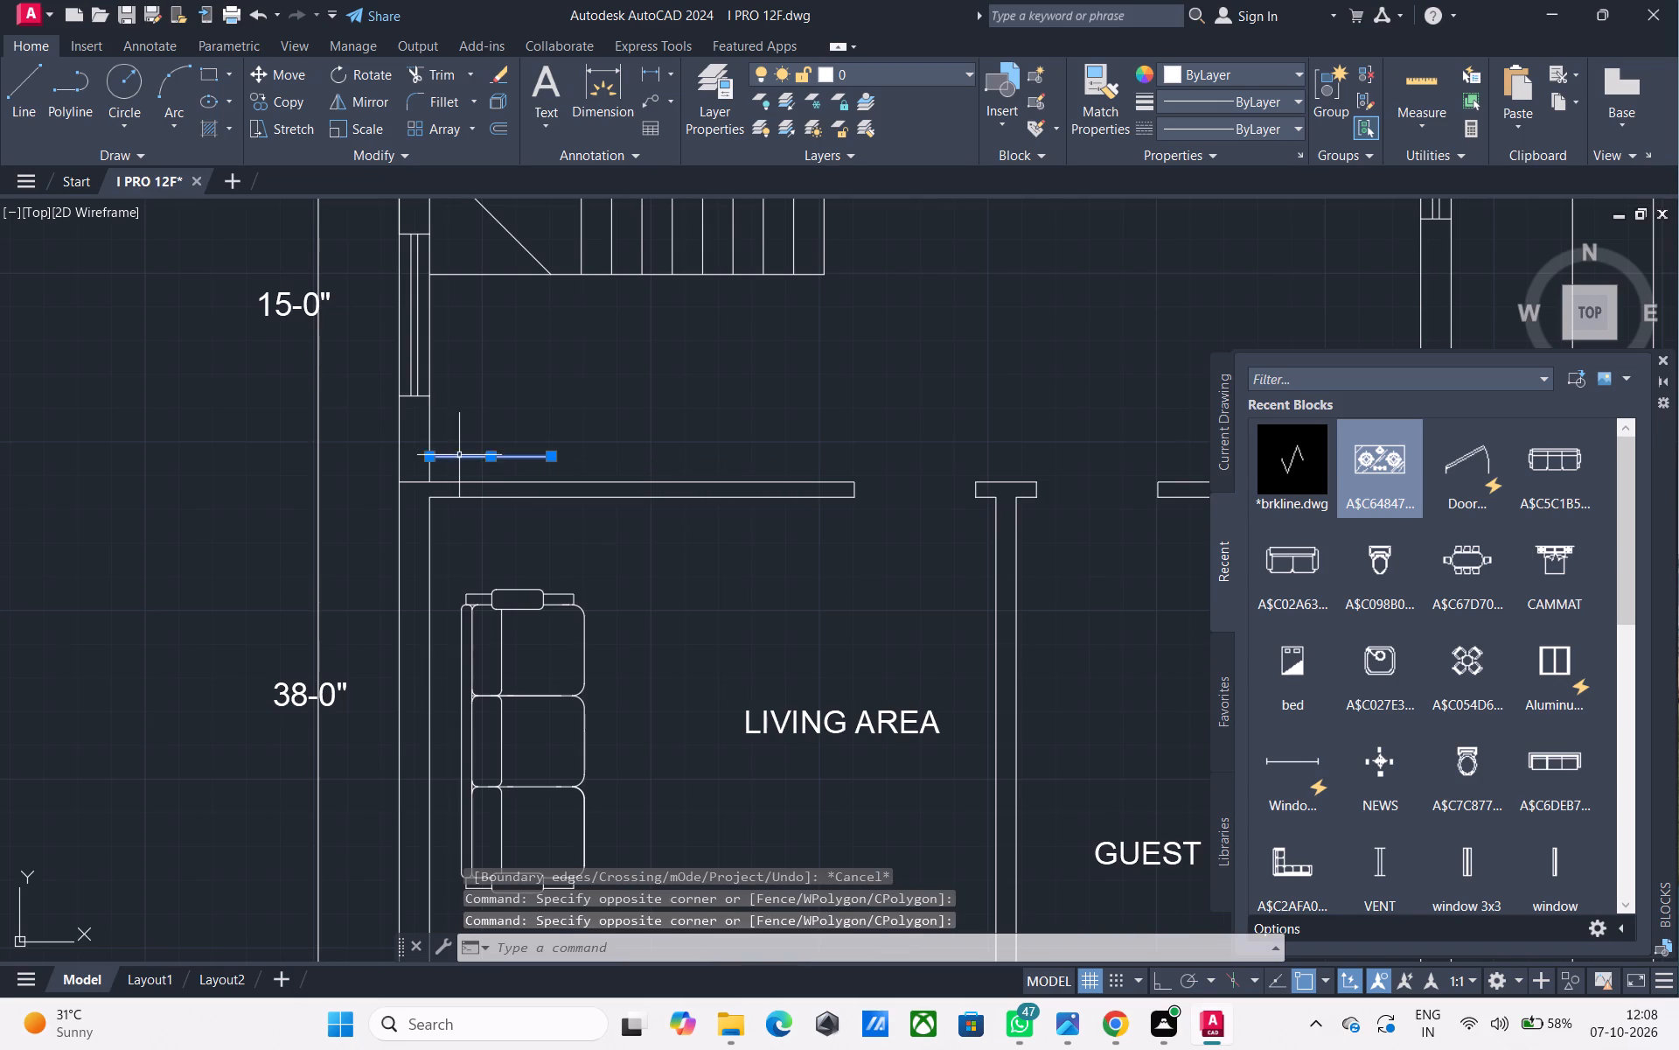
key(Delete)
Examine the reworked plan copy's lower rooms, doorways and stairs in the context of the whole plan.
scroll(463, 465, down, 2)
middle_drag(593, 493, 572, 468)
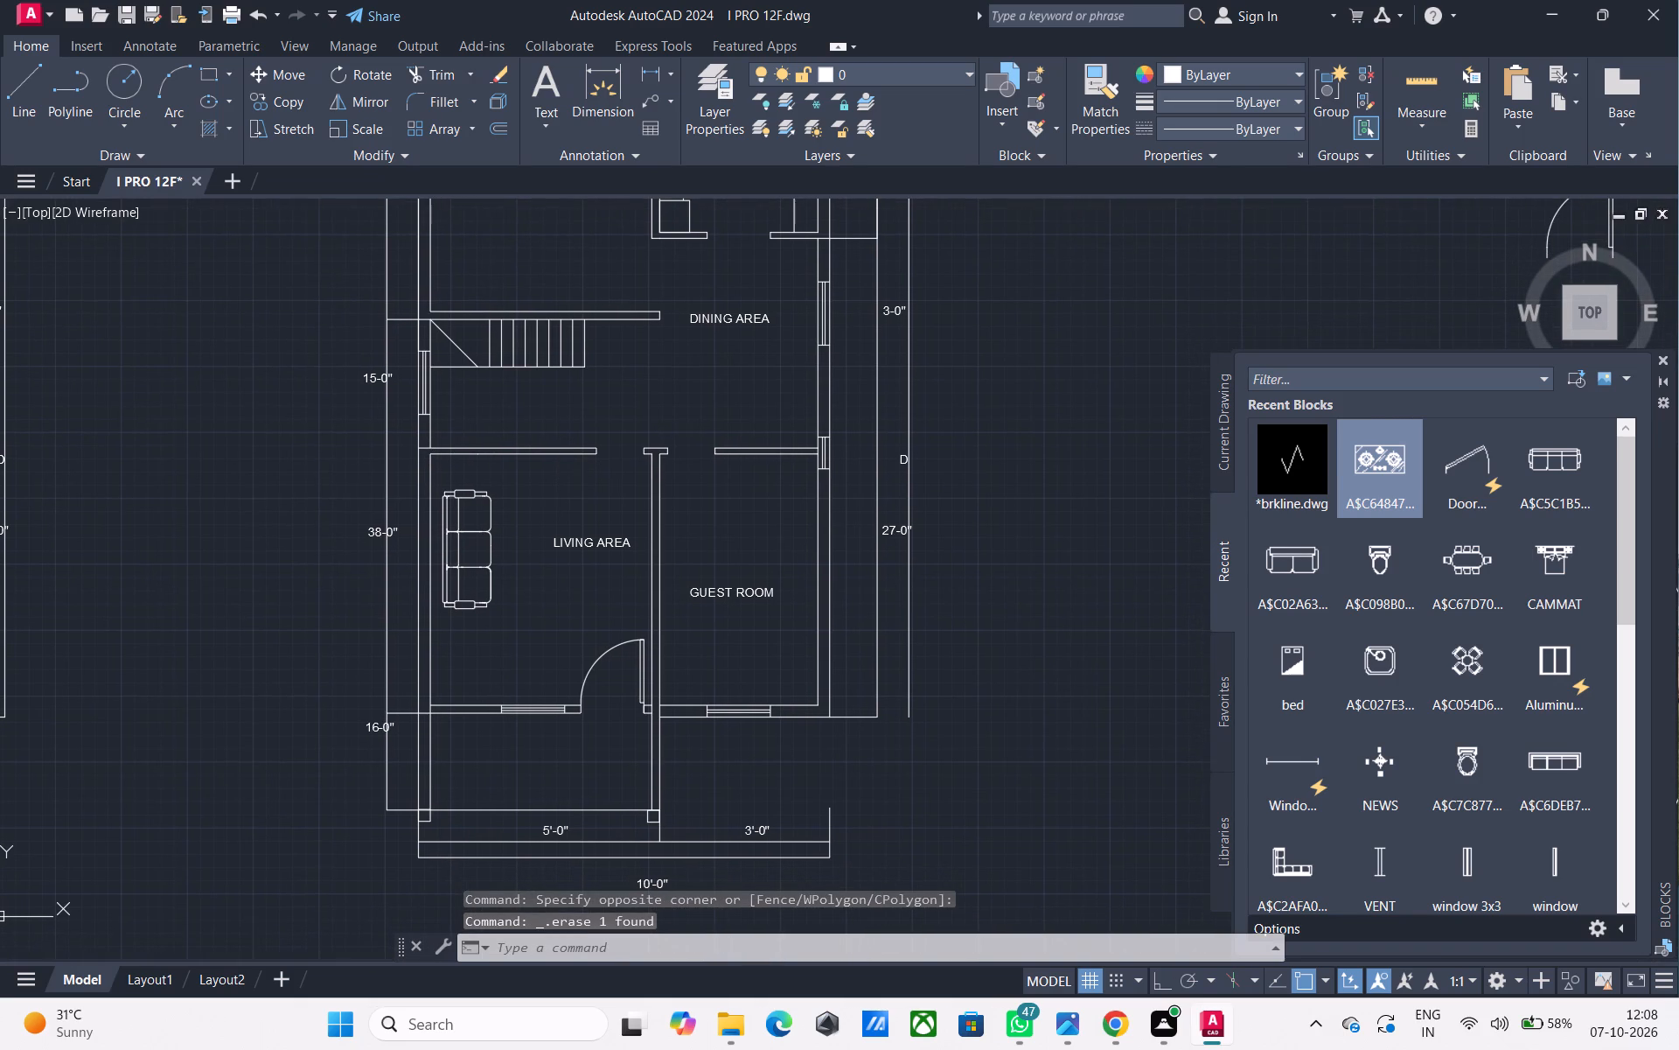
middle_drag(564, 465, 525, 470)
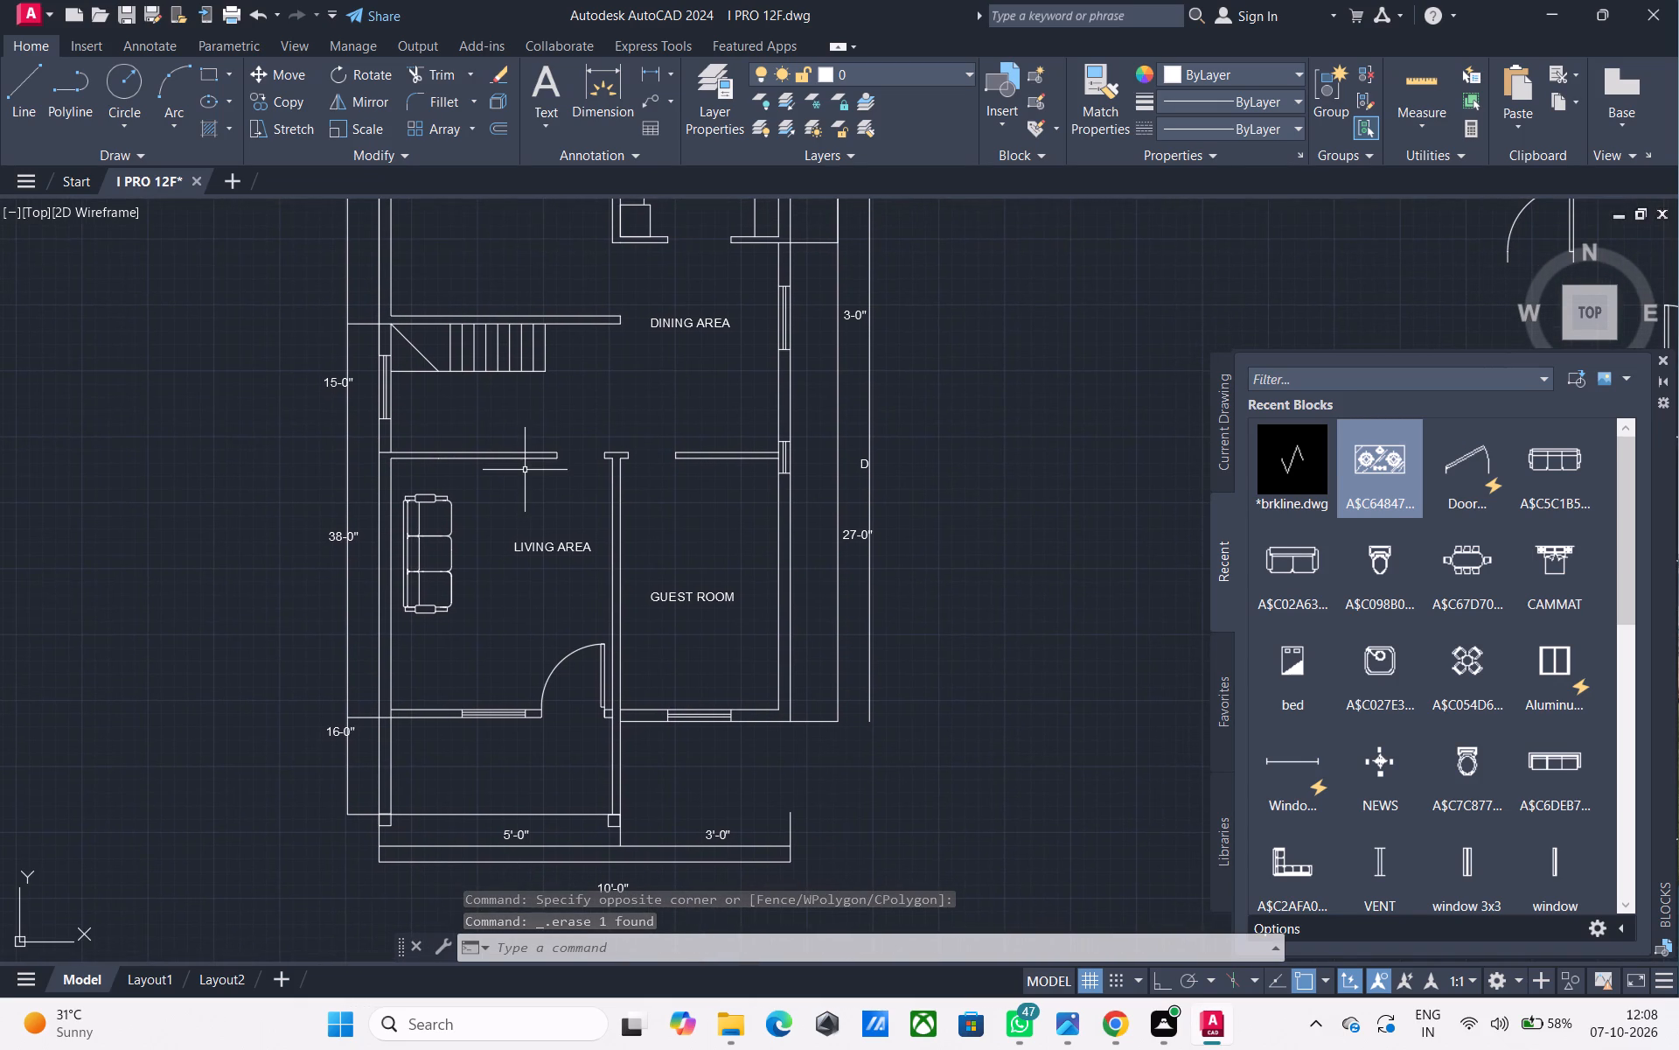
middle_drag(670, 493, 615, 487)
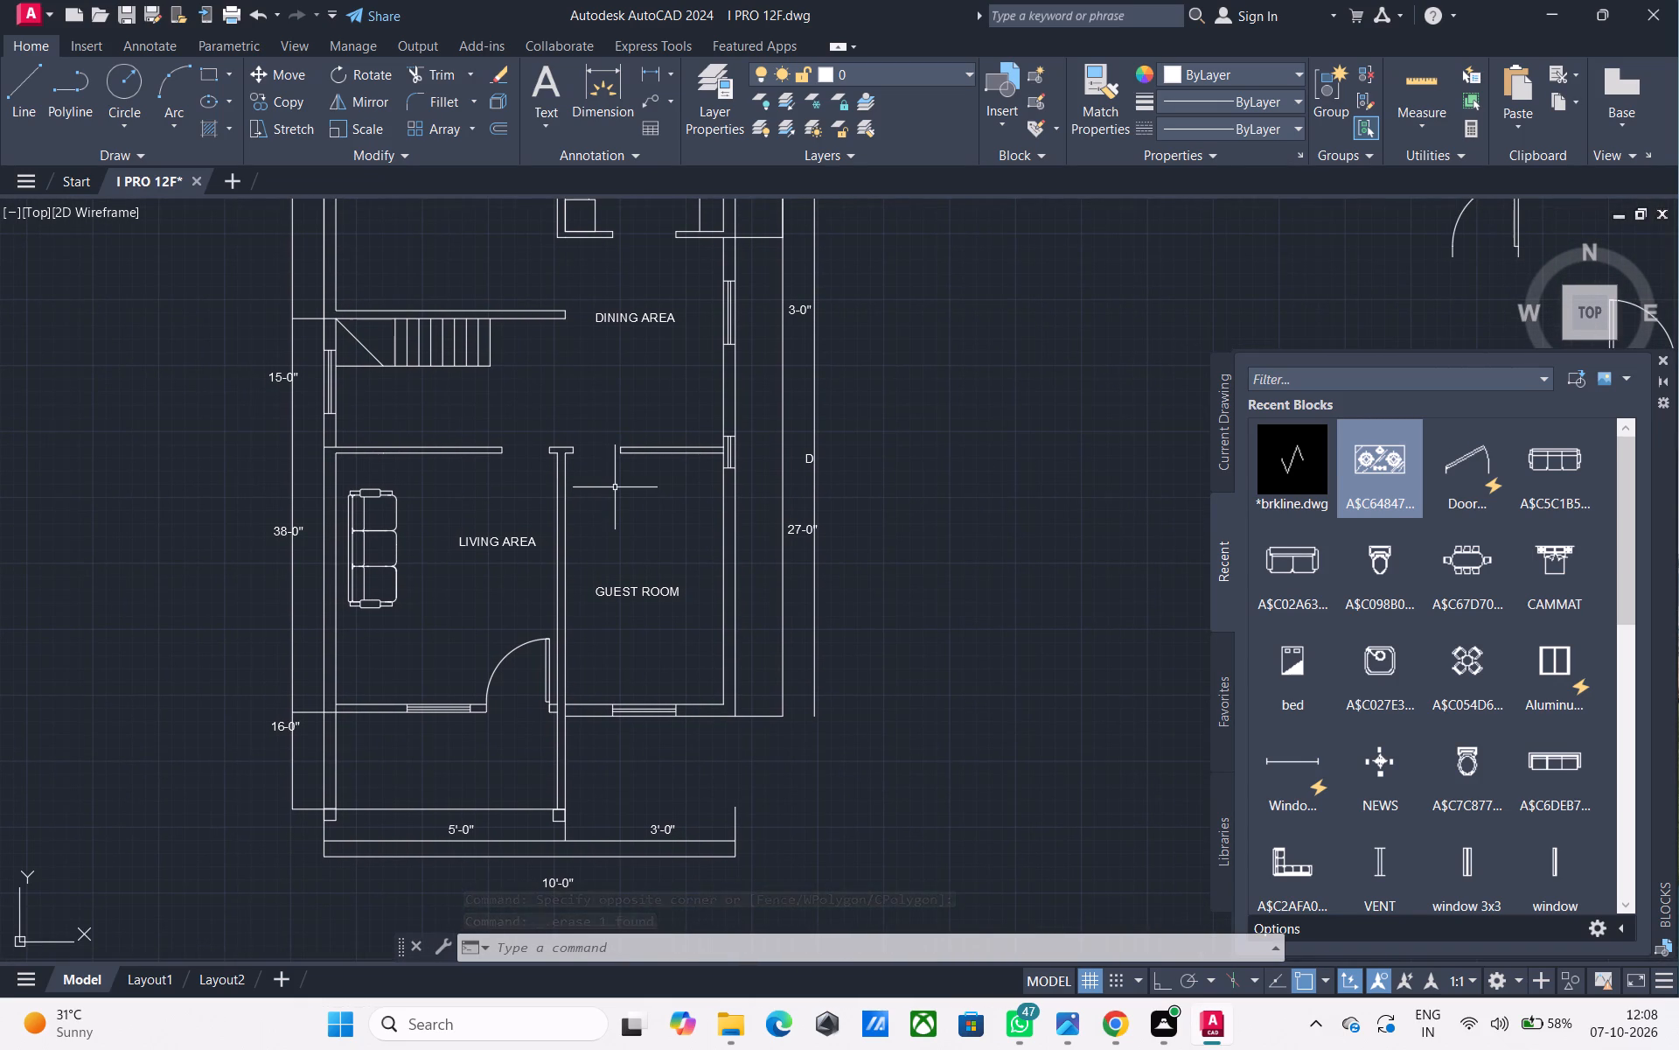
middle_drag(629, 564, 598, 547)
middle_drag(589, 620, 587, 584)
middle_drag(563, 563, 559, 563)
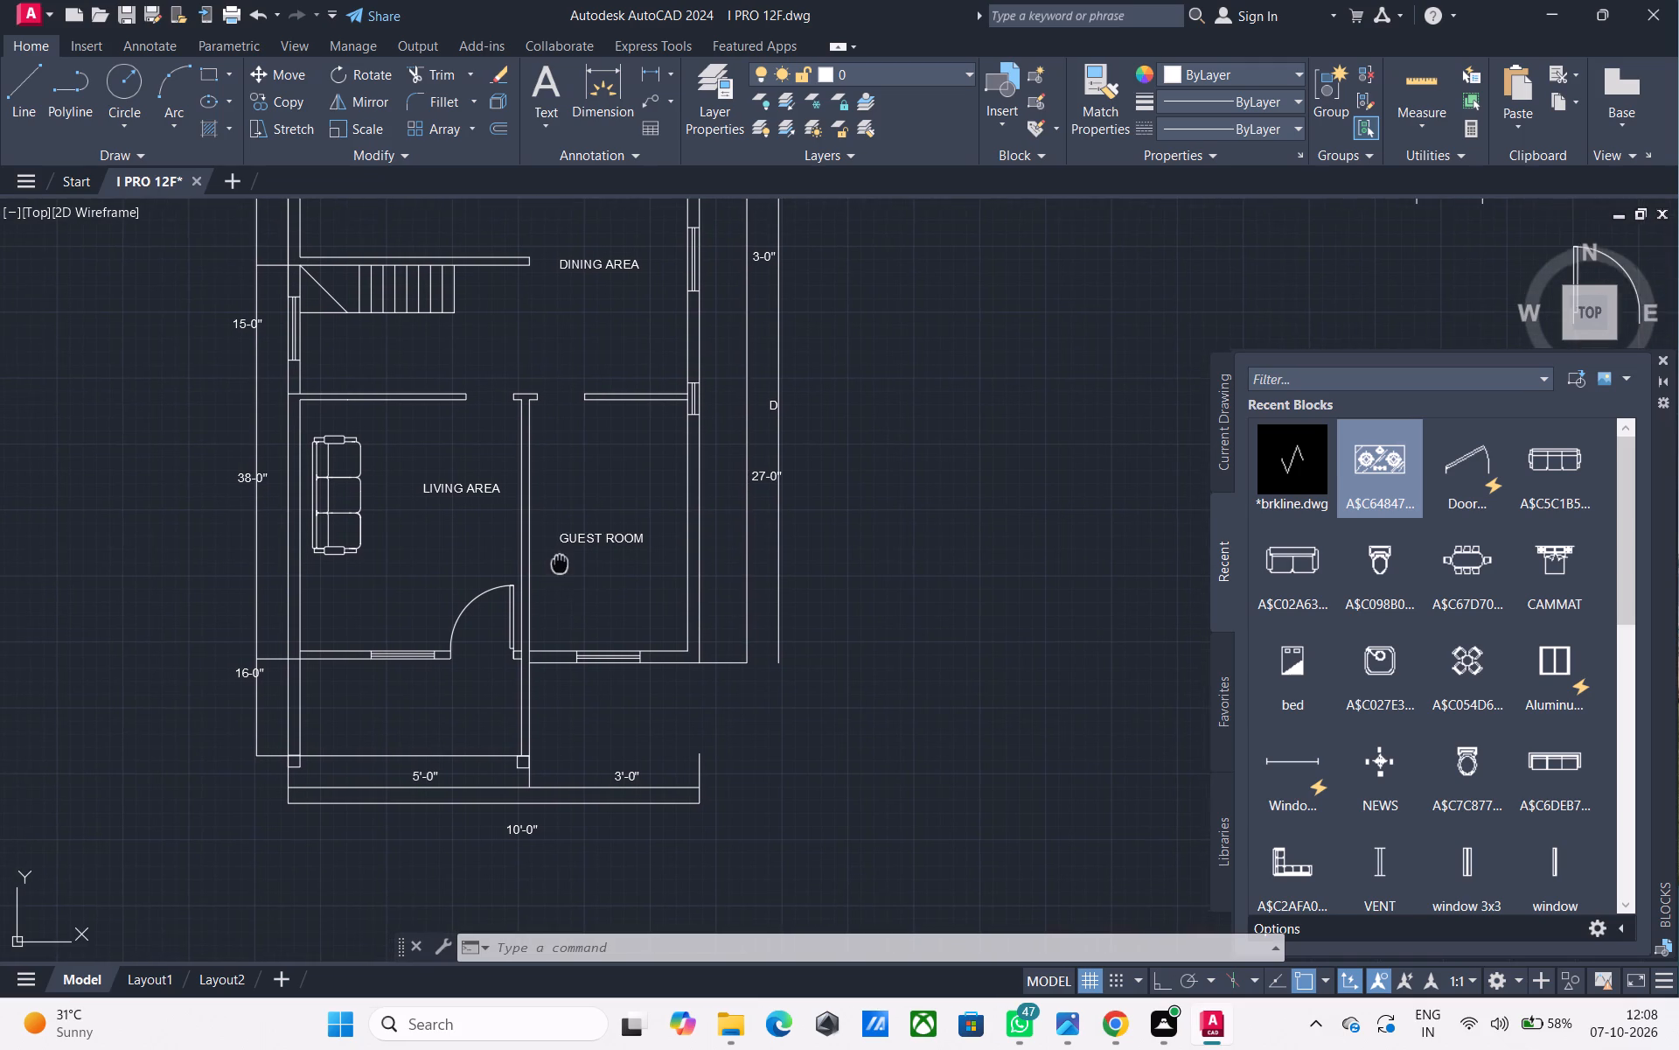
middle_drag(559, 563, 541, 557)
scroll(504, 570, down, 1)
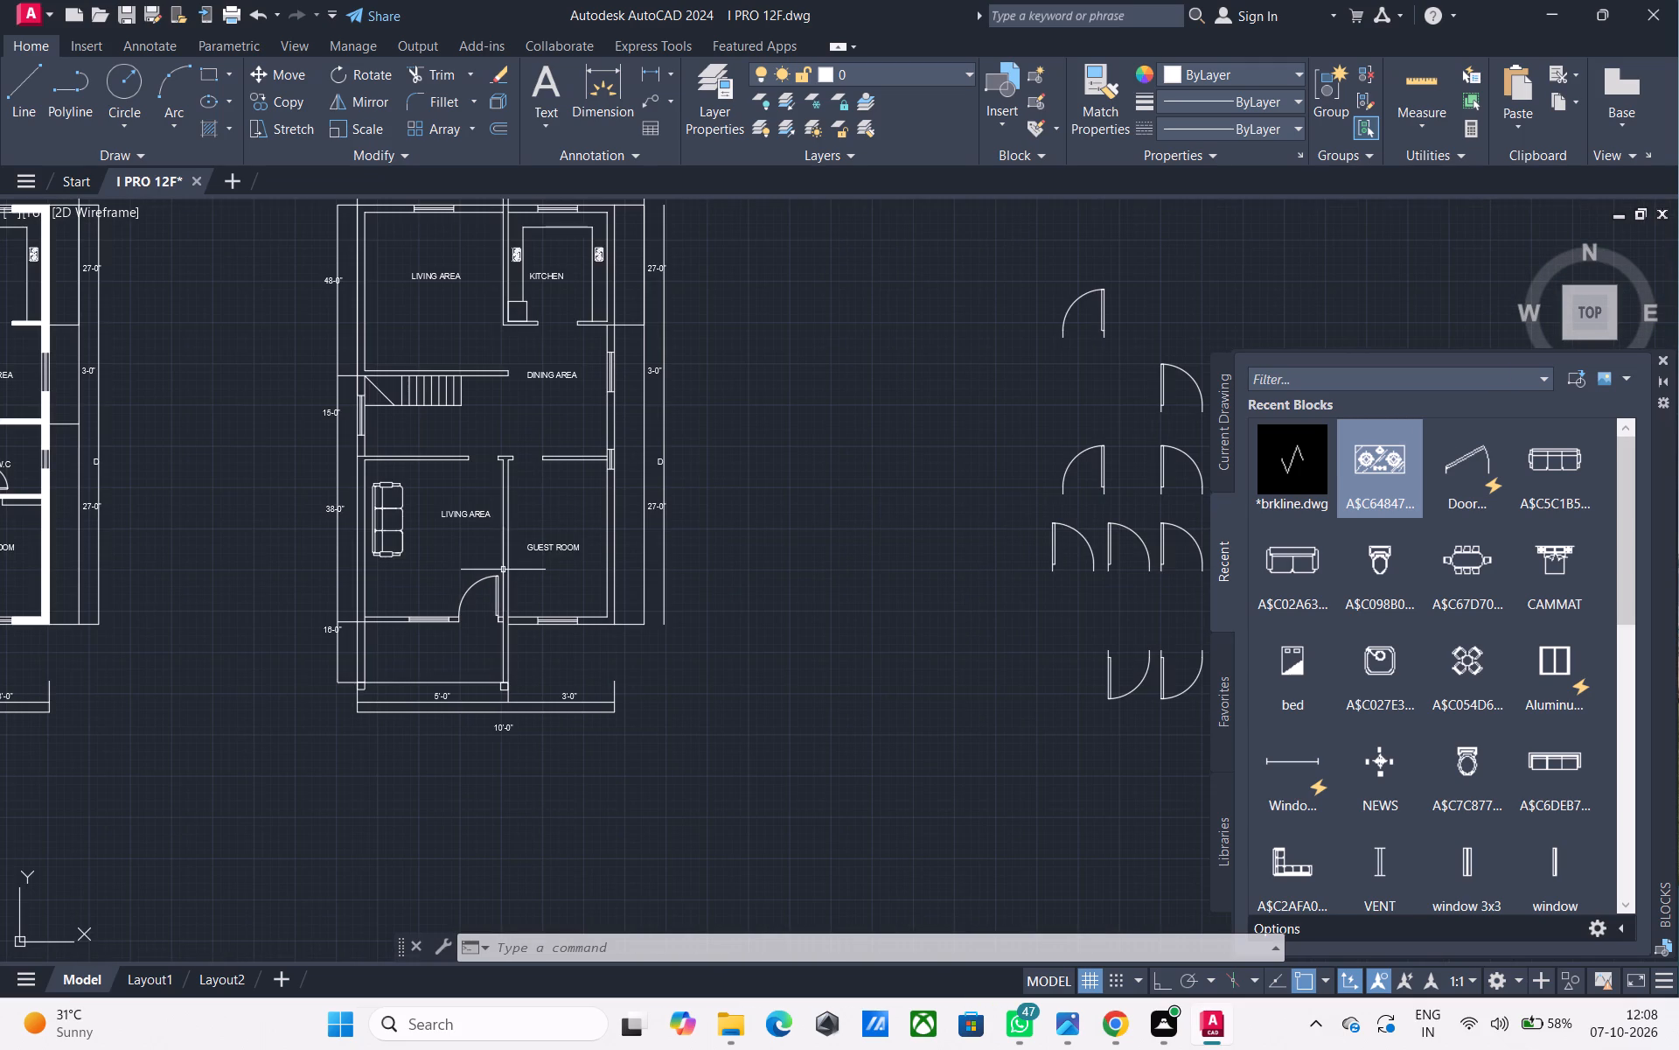
scroll(505, 566, down, 1)
middle_drag(393, 576, 450, 590)
scroll(582, 592, up, 1)
scroll(561, 511, up, 1)
Change the plan copy's GUEST ROOM label to BD ROOM 1.
middle_drag(561, 507, 571, 533)
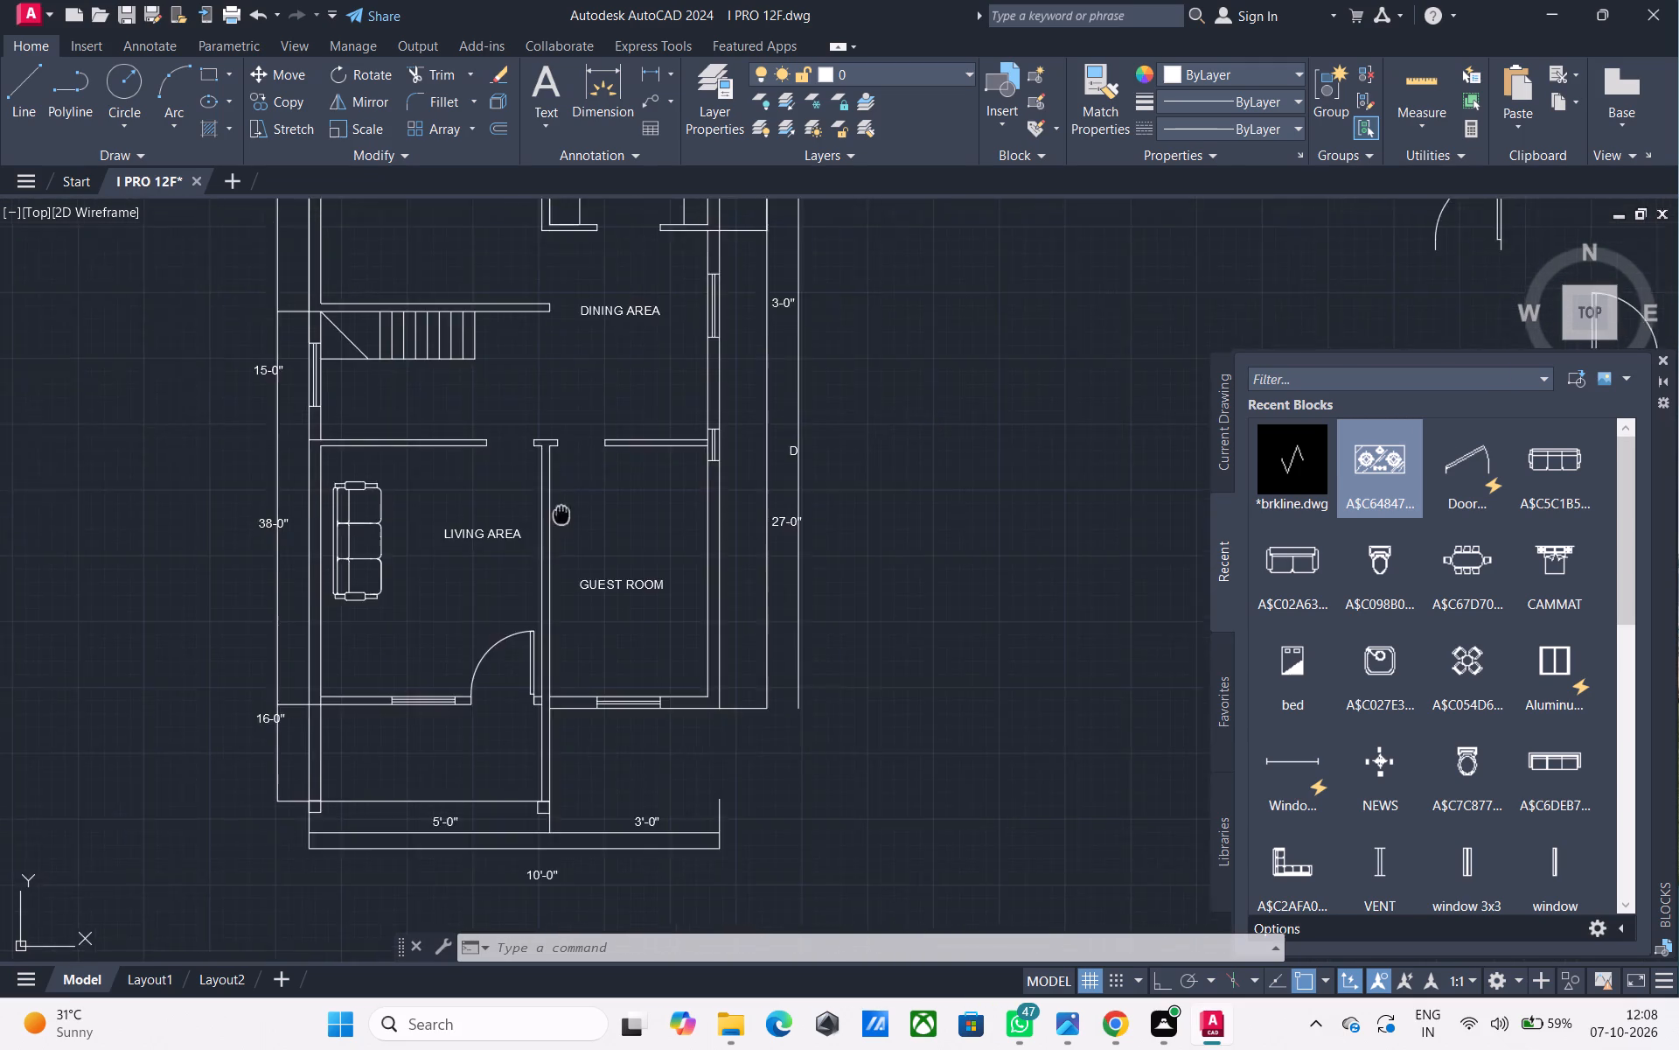
middle_drag(571, 533, 614, 605)
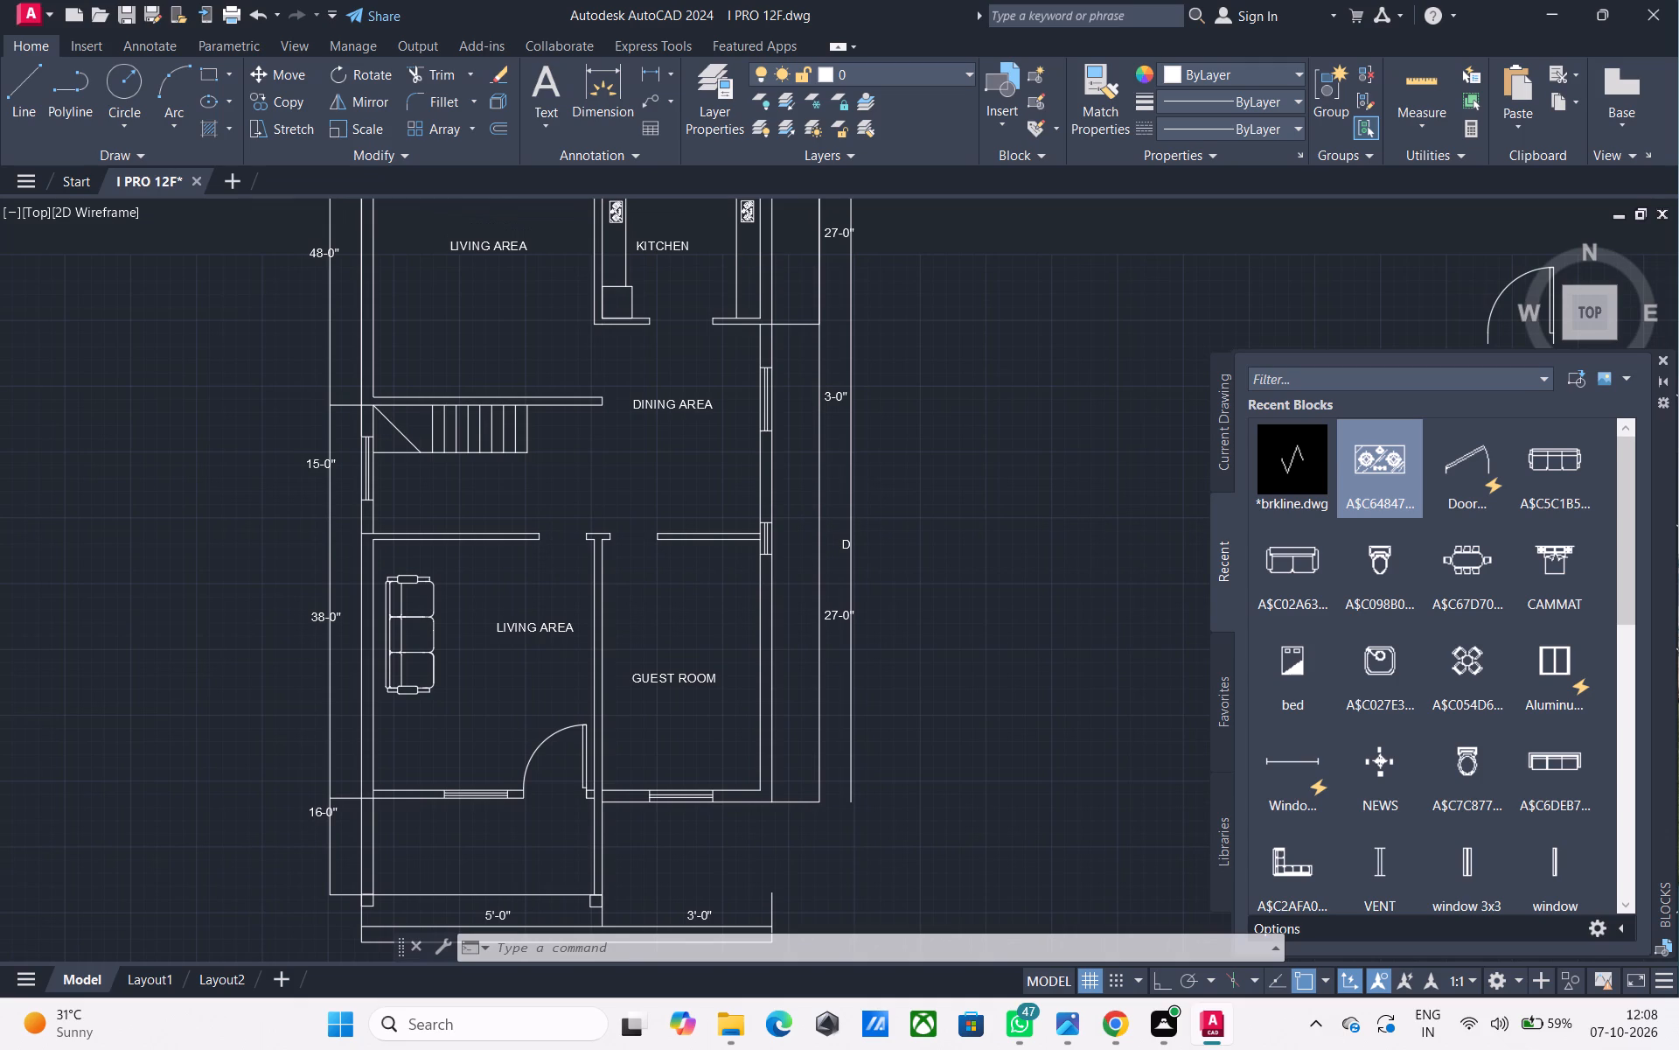
double_click(664, 679)
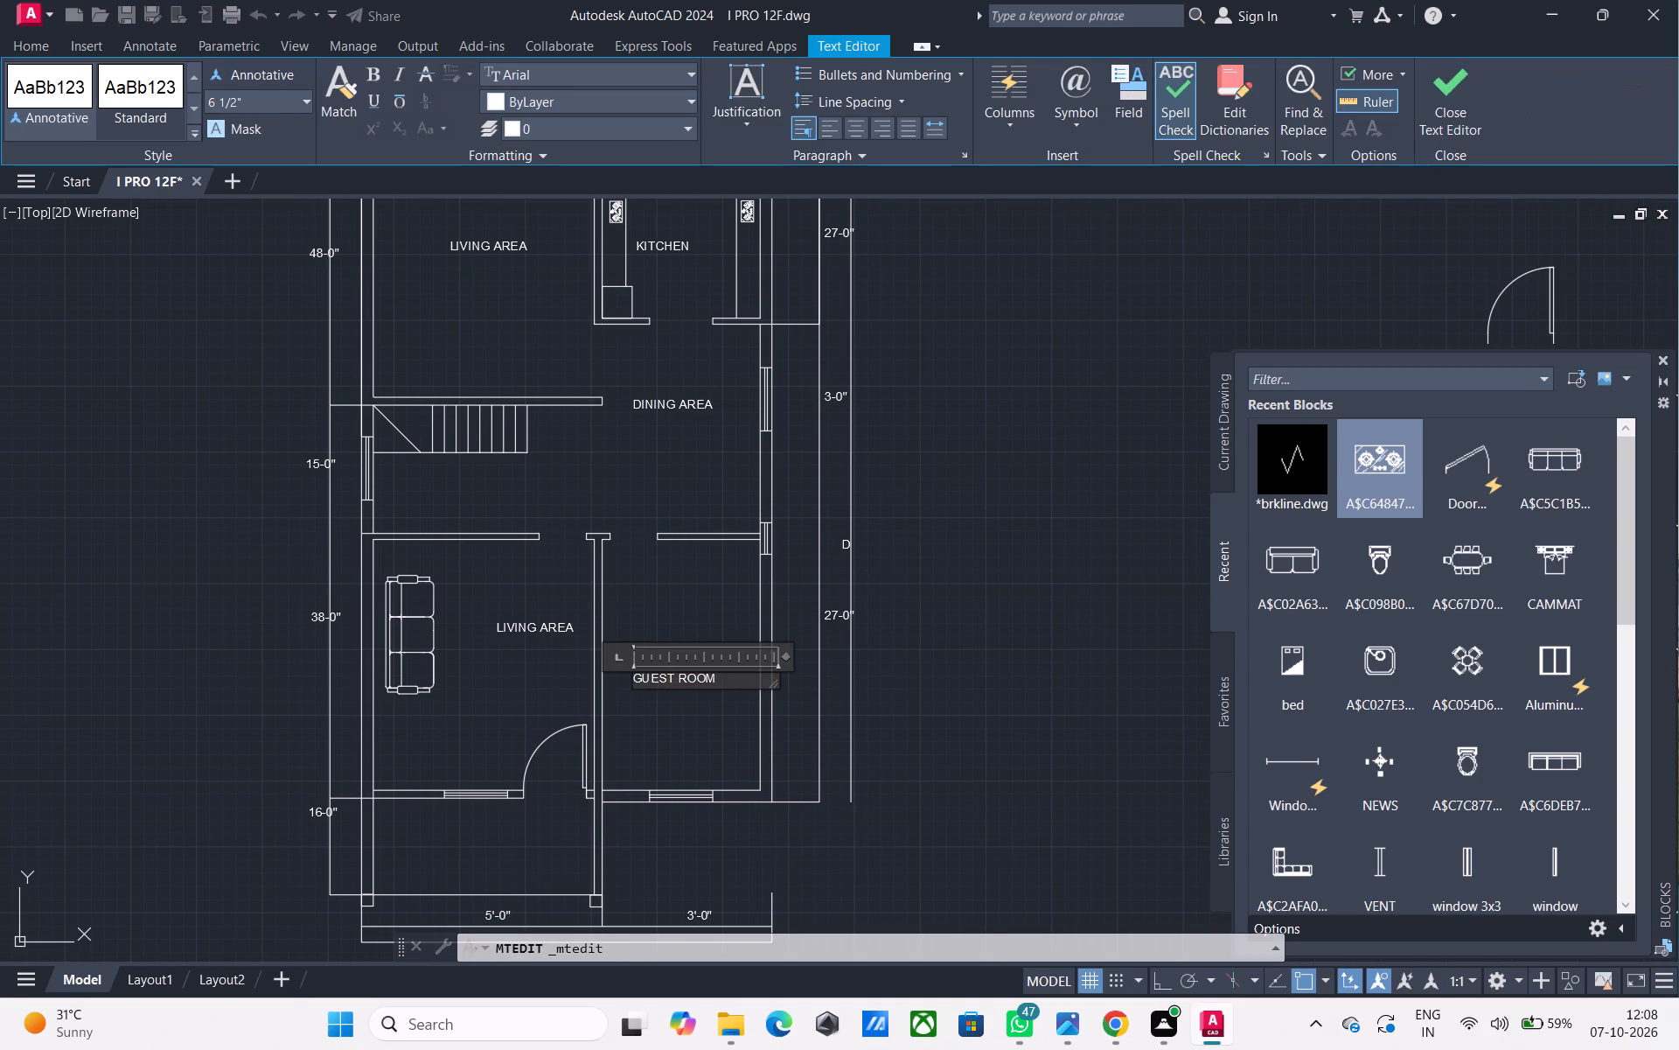
click(721, 683)
key(BackSpace)
key(BackSpace)
key(BackSpace)
key(BackSpace)
key(BackSpace)
key(BackSpace)
key(BackSpace)
key(BackSpace)
key(BackSpace)
key(BackSpace)
text(BD ROOM)
key(space)
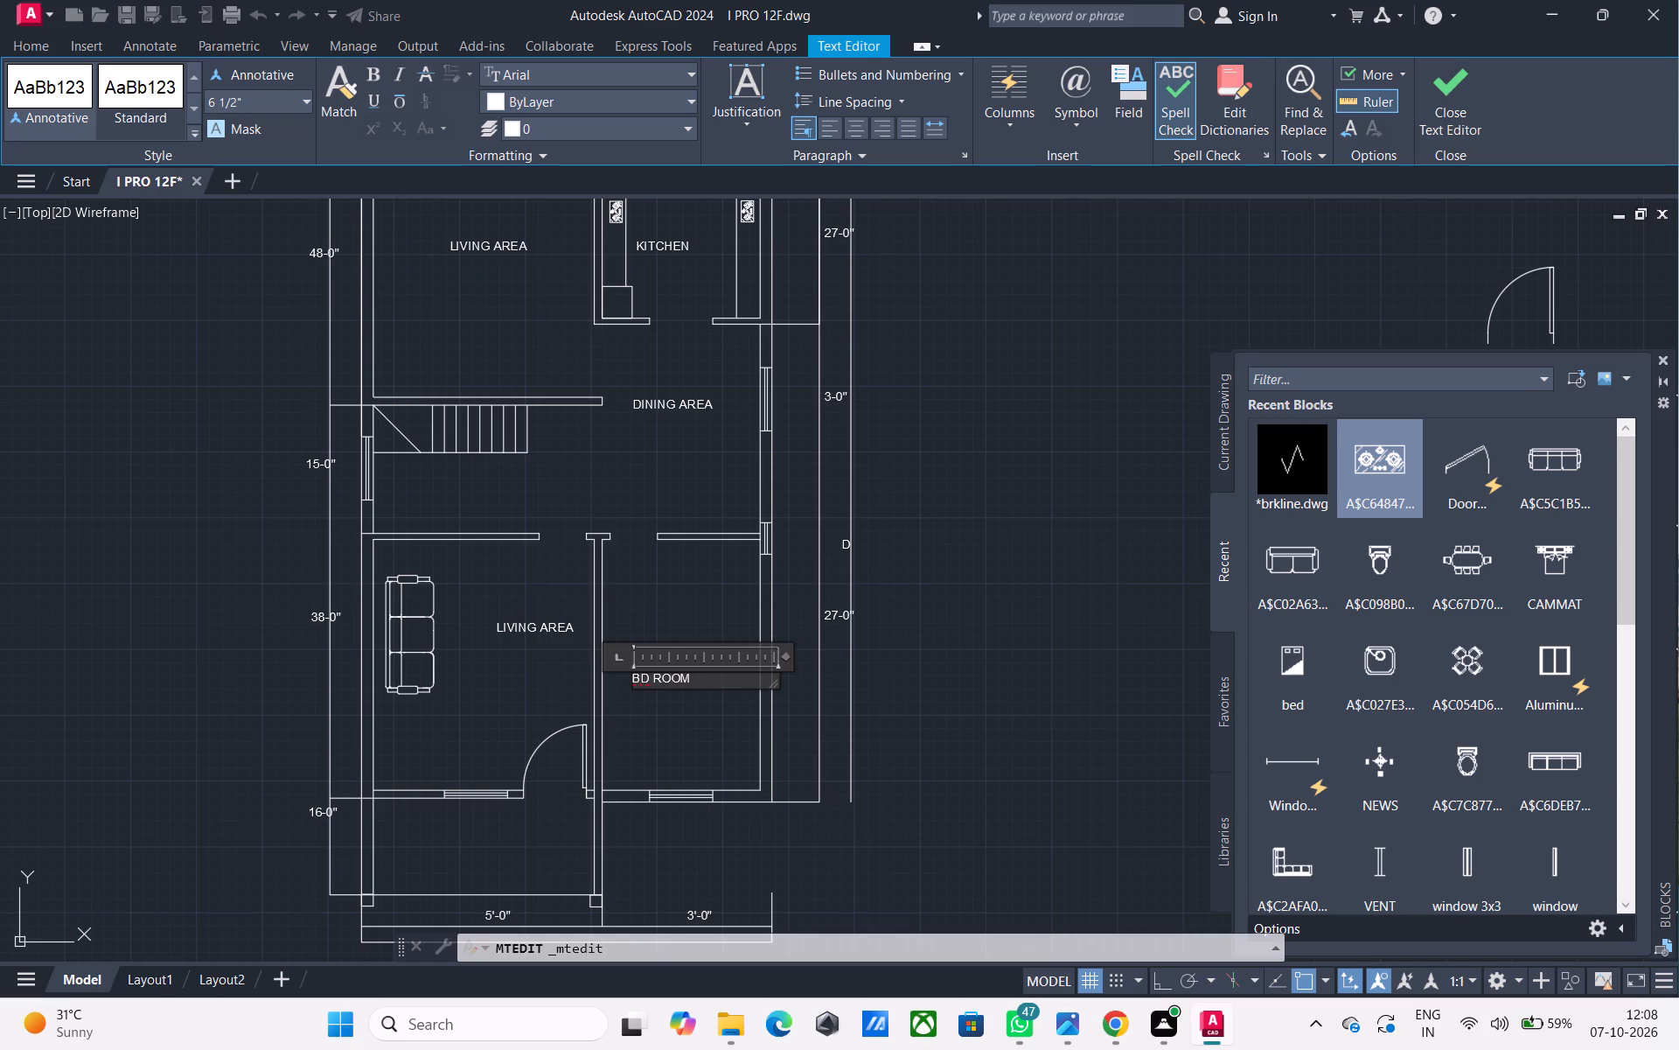
key(1)
Change the LIVING AREA label in the room with the sofa to BD ROOM 1.
double_click(559, 629)
double_click(568, 628)
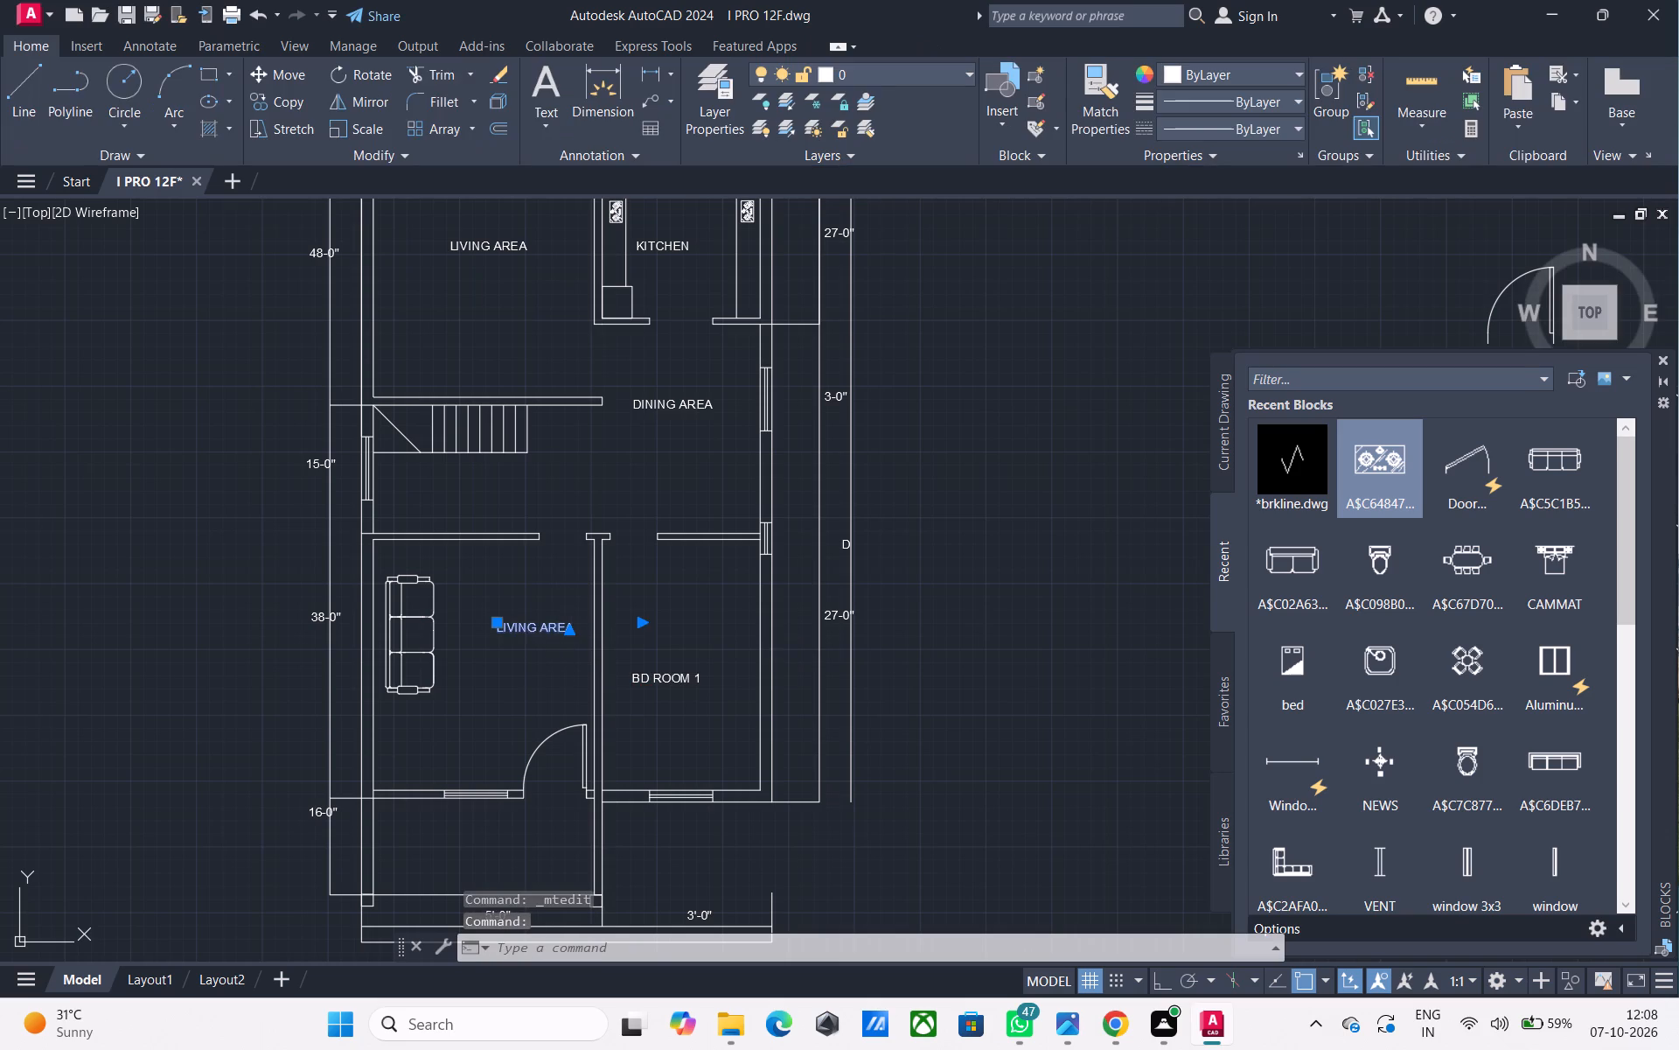
scroll(568, 627, up, 3)
click(575, 626)
key(BackSpace)
key(BackSpace)
key(BackSpace)
key(BackSpace)
key(BackSpace)
key(BackSpace)
key(BackSpace)
key(BackSpace)
key(BackSpace)
key(BackSpace)
key(BackSpace)
key(BackSpace)
key(BackSpace)
key(BackSpace)
key(BackSpace)
key(BackSpace)
key(BackSpace)
key(BackSpace)
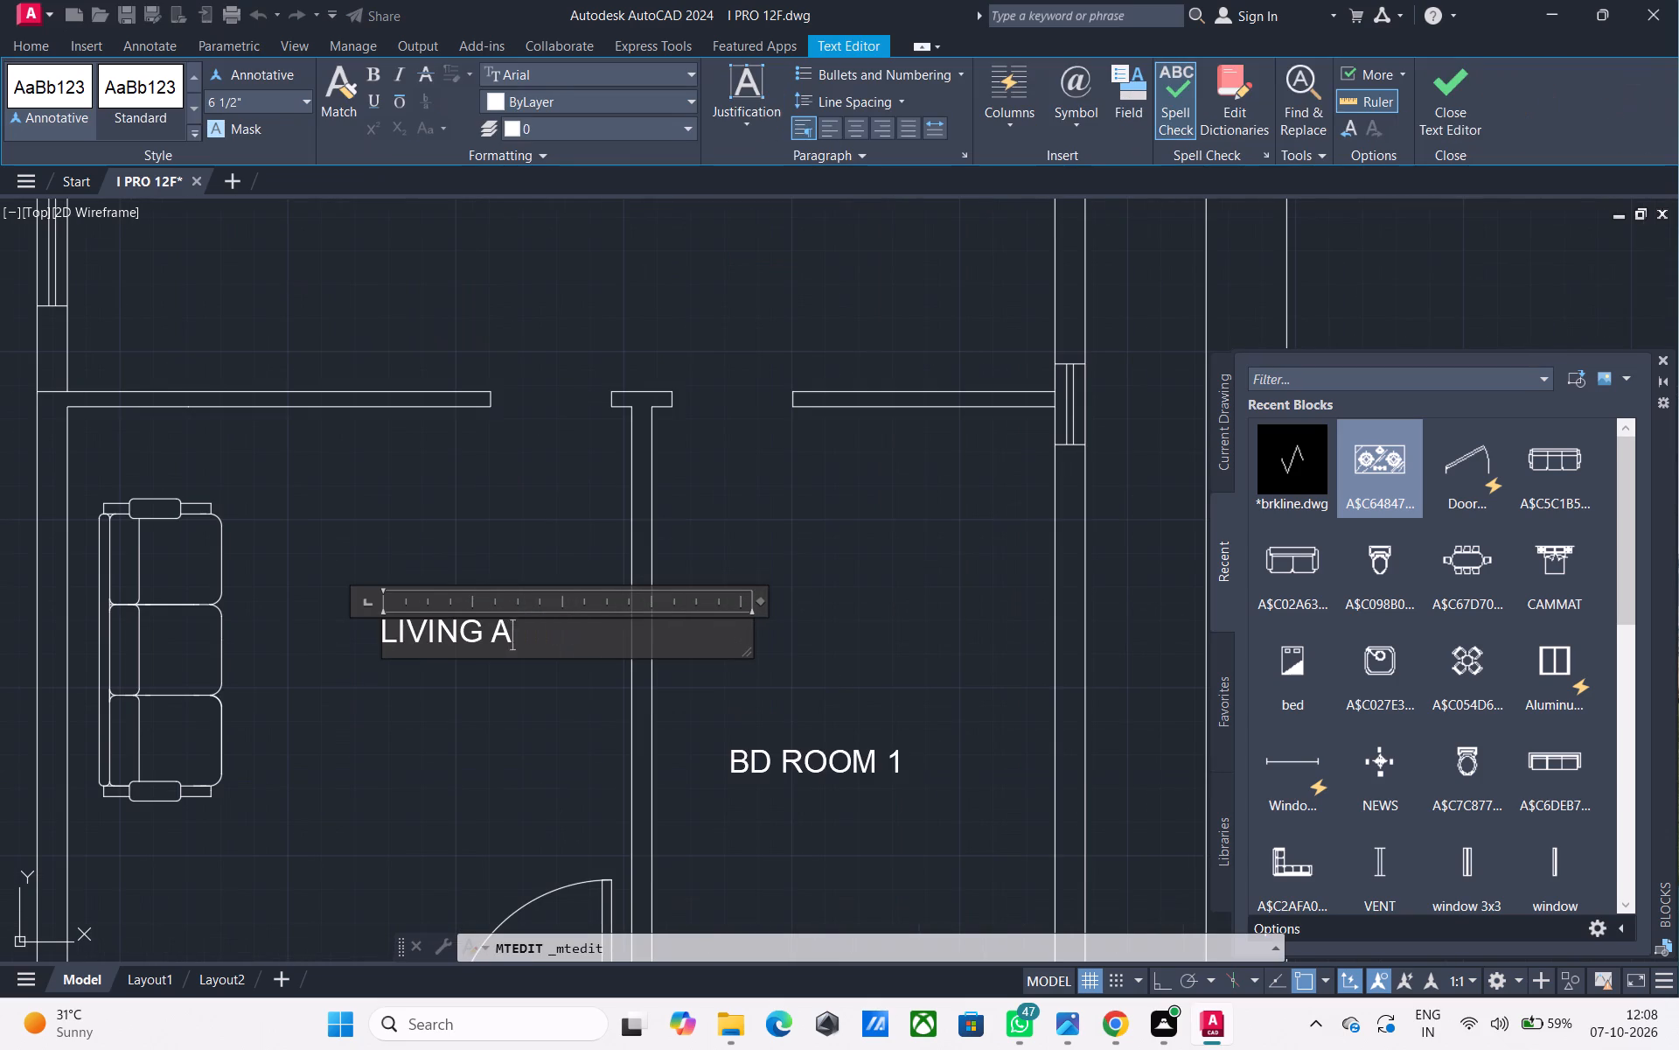
key(b)
text(D ROOM 1)
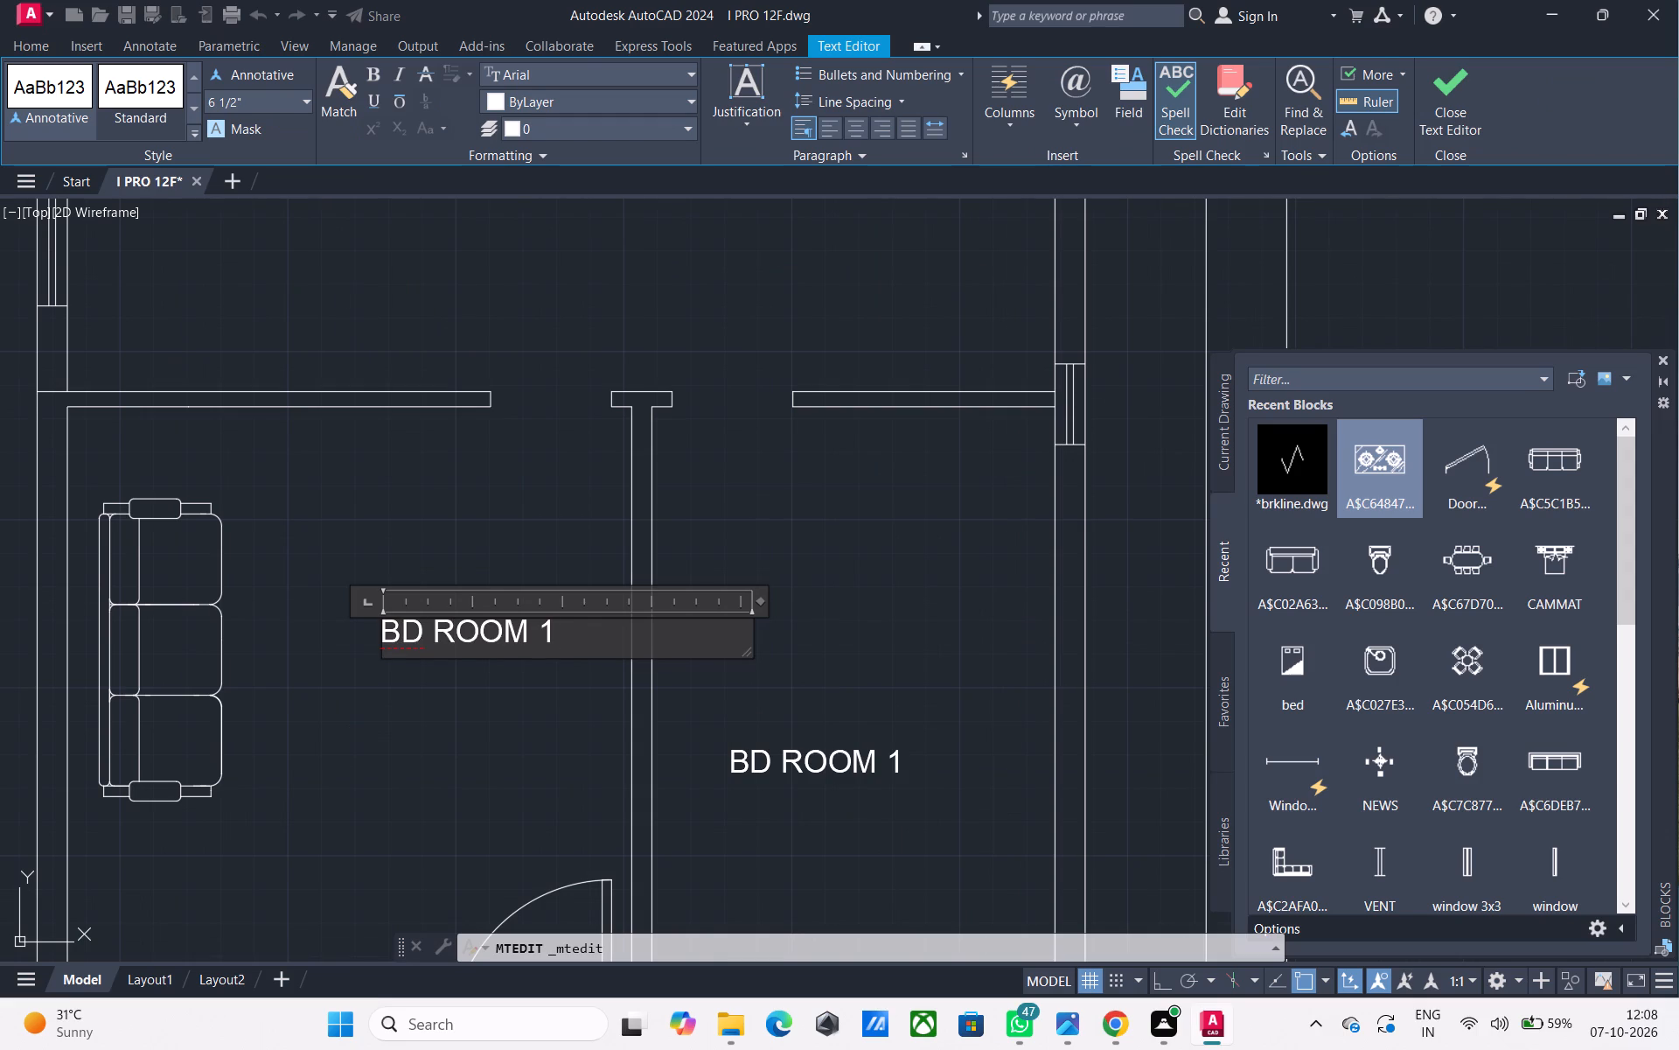
click(549, 577)
Move the DINING AREA label down into the open space between the staircase and the outer wall.
scroll(510, 492, down, 1)
middle_drag(508, 492, 549, 633)
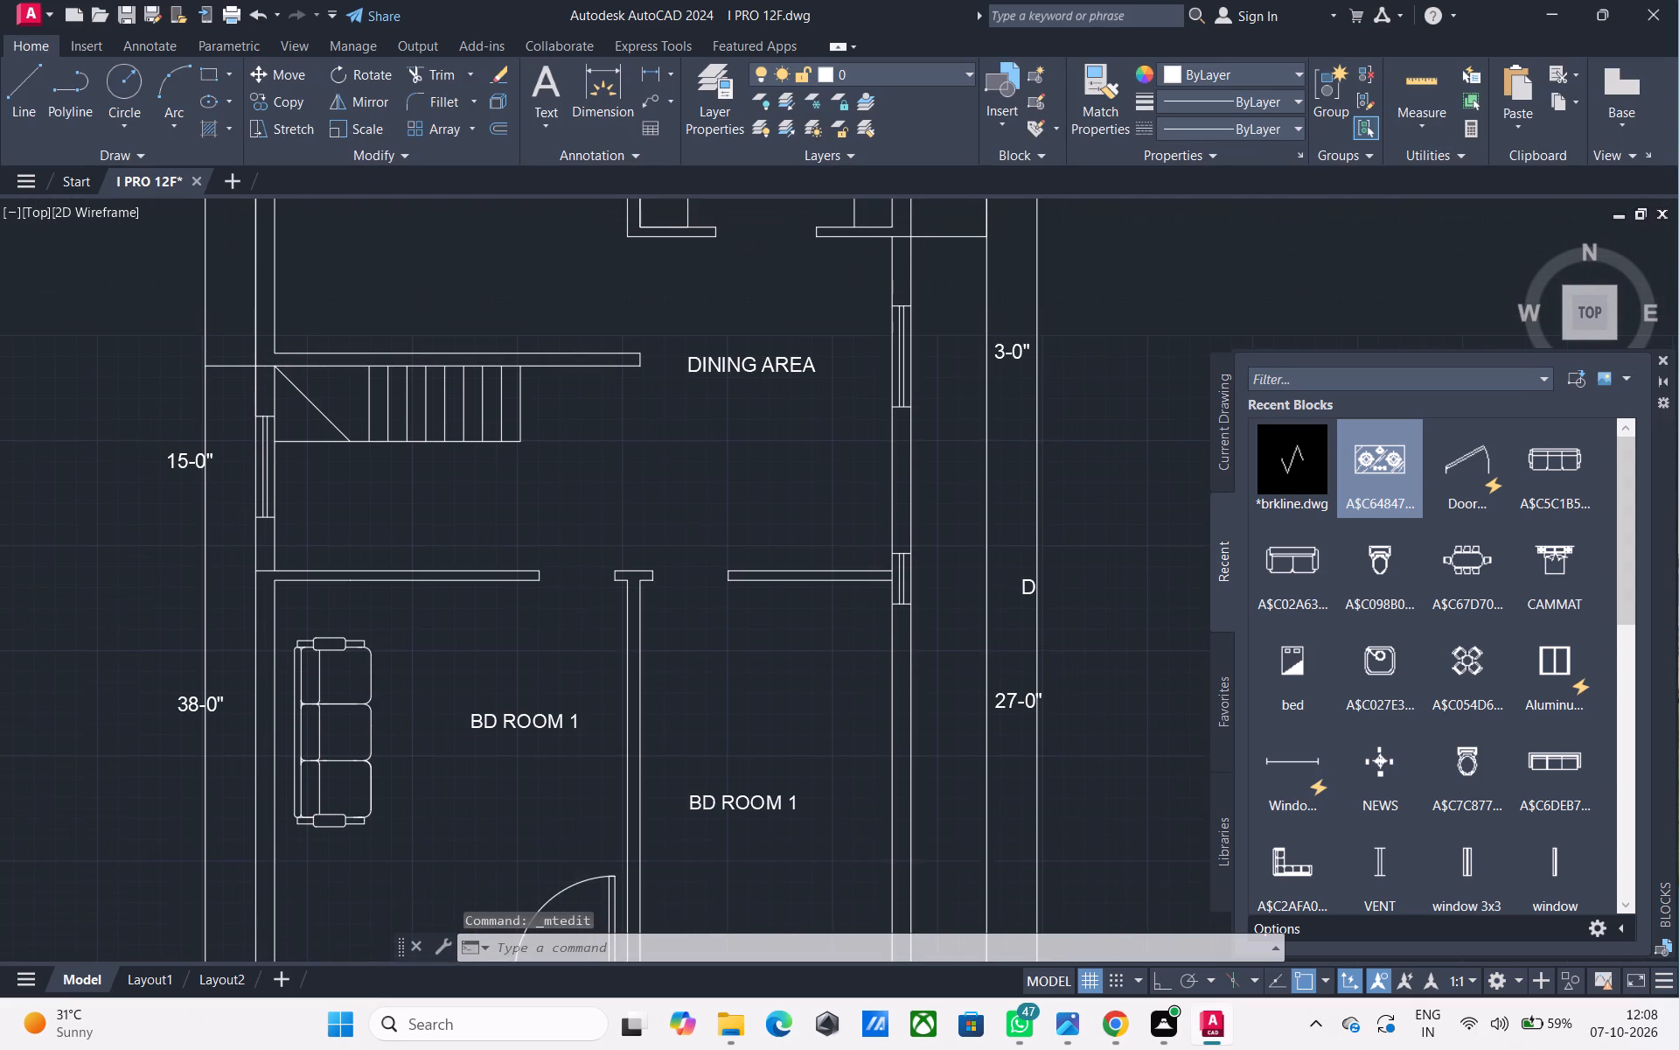
middle_drag(558, 579, 458, 615)
middle_drag(603, 528, 481, 694)
scroll(481, 694, down, 1)
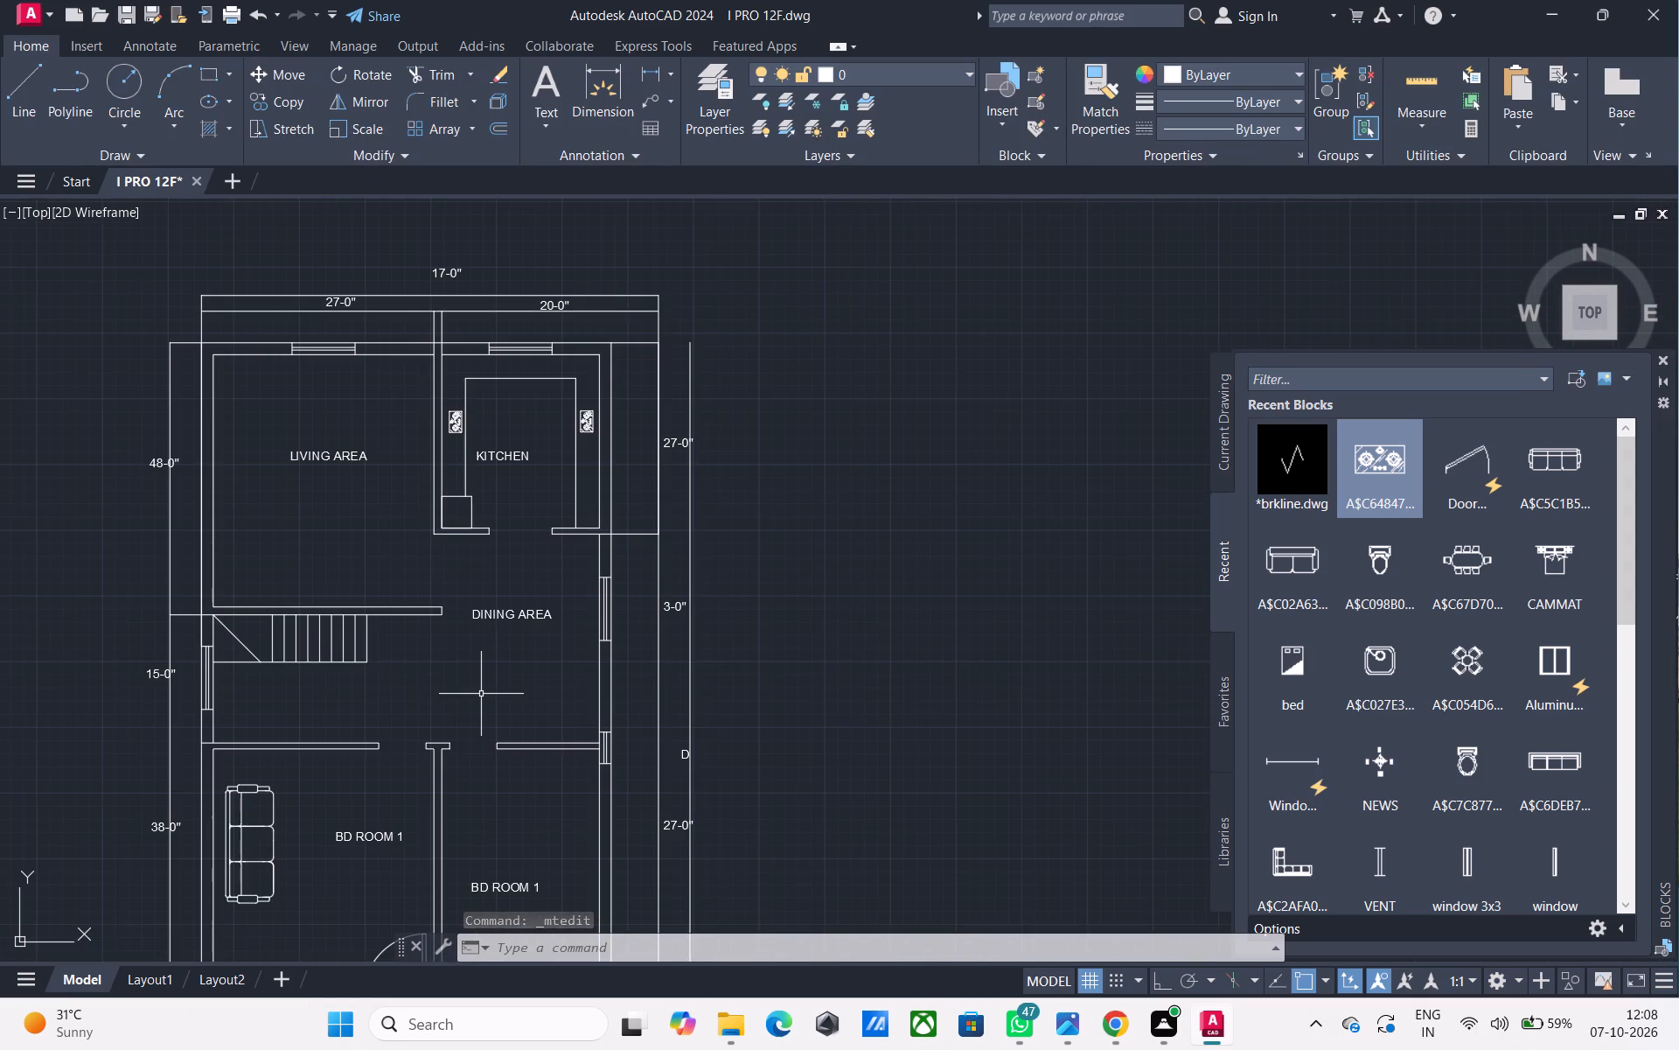
middle_drag(514, 664, 537, 704)
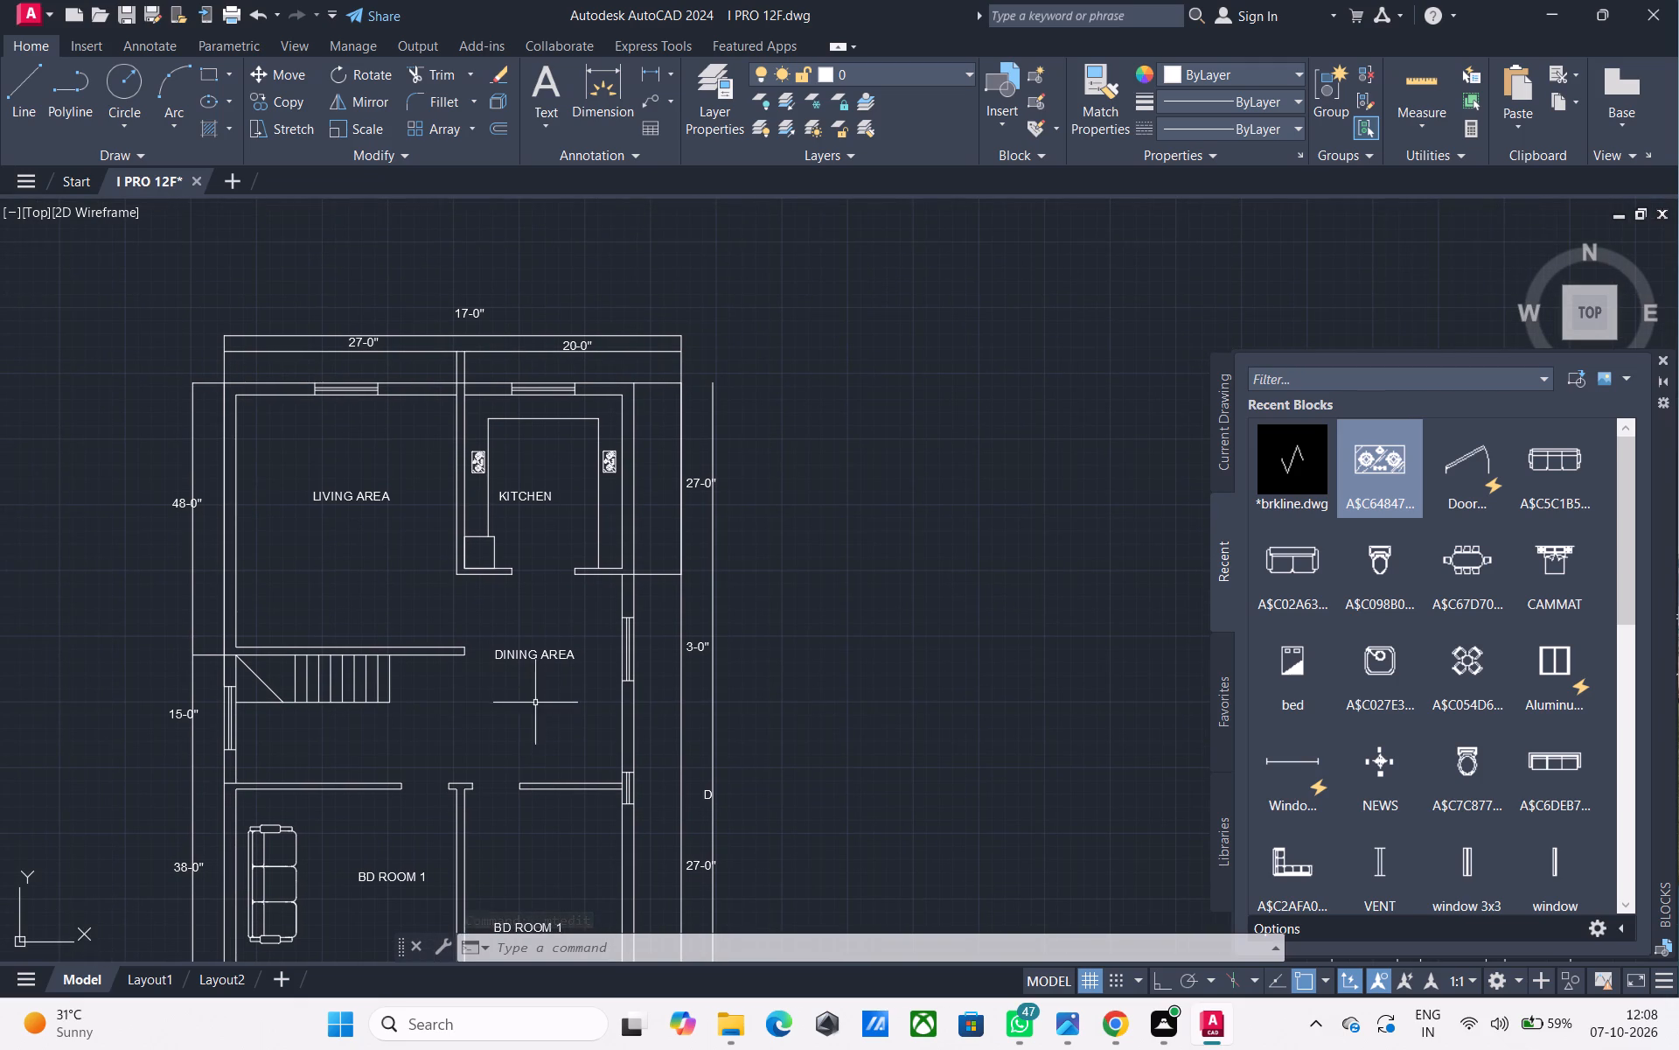
click(535, 653)
text(M)
key(space)
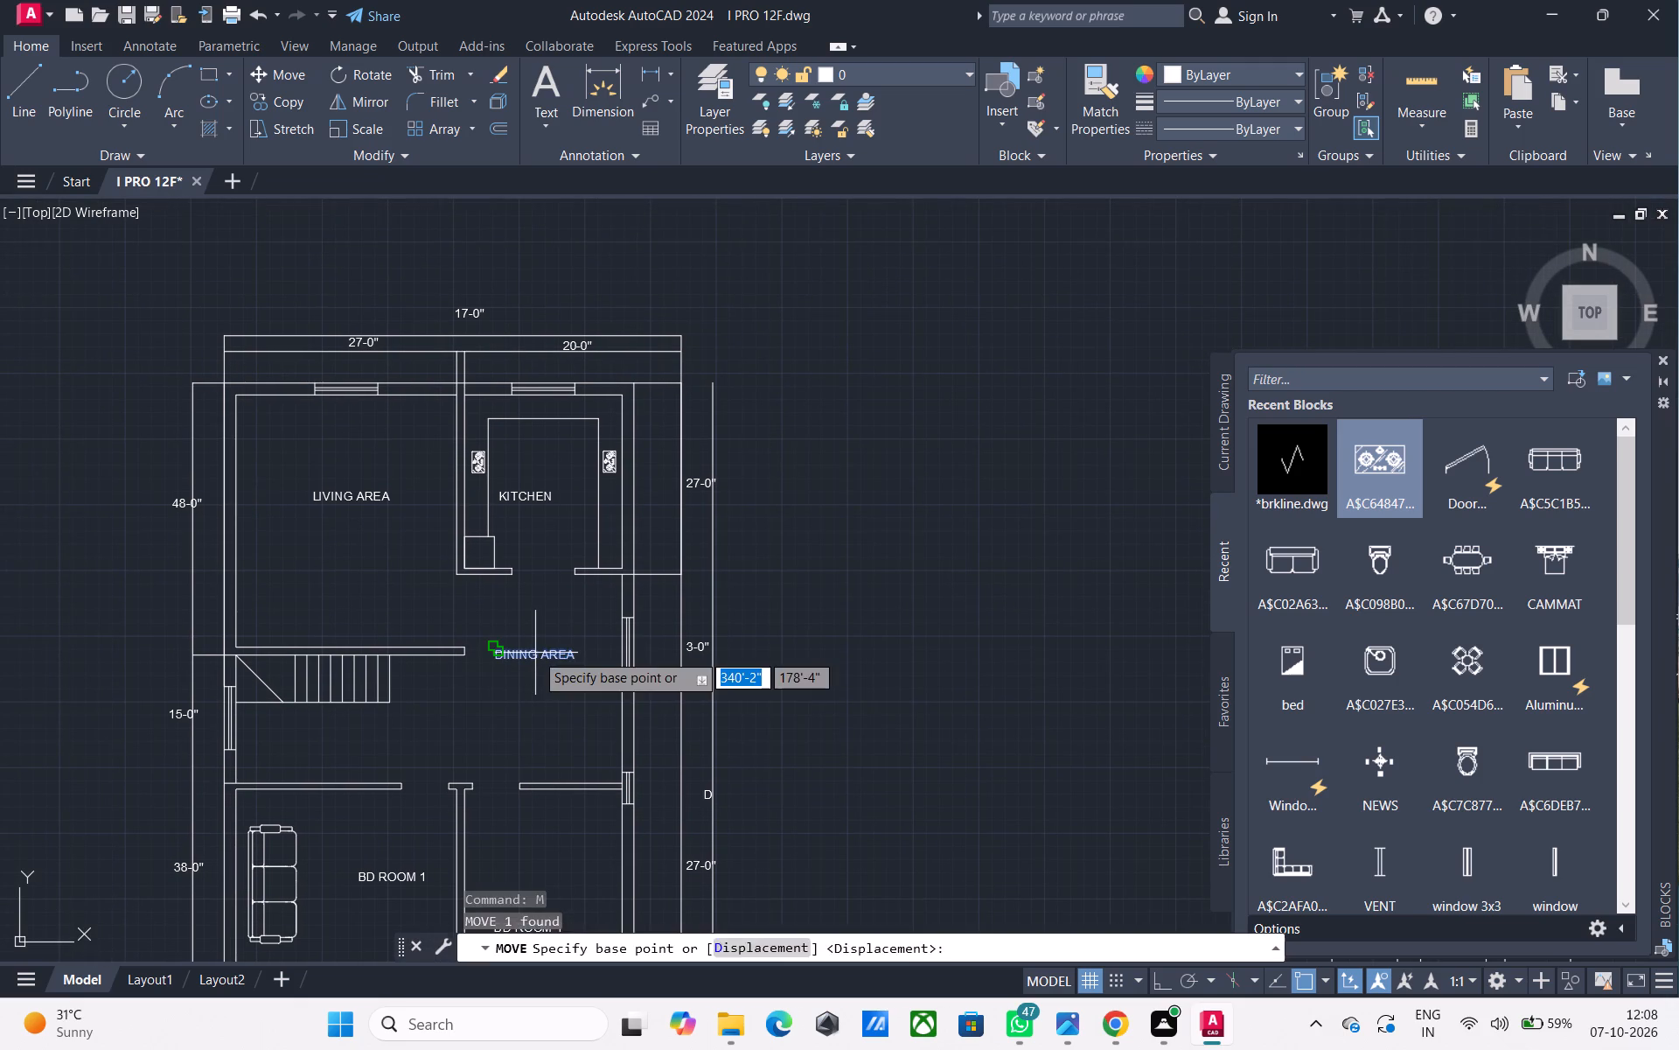
click(526, 652)
click(531, 707)
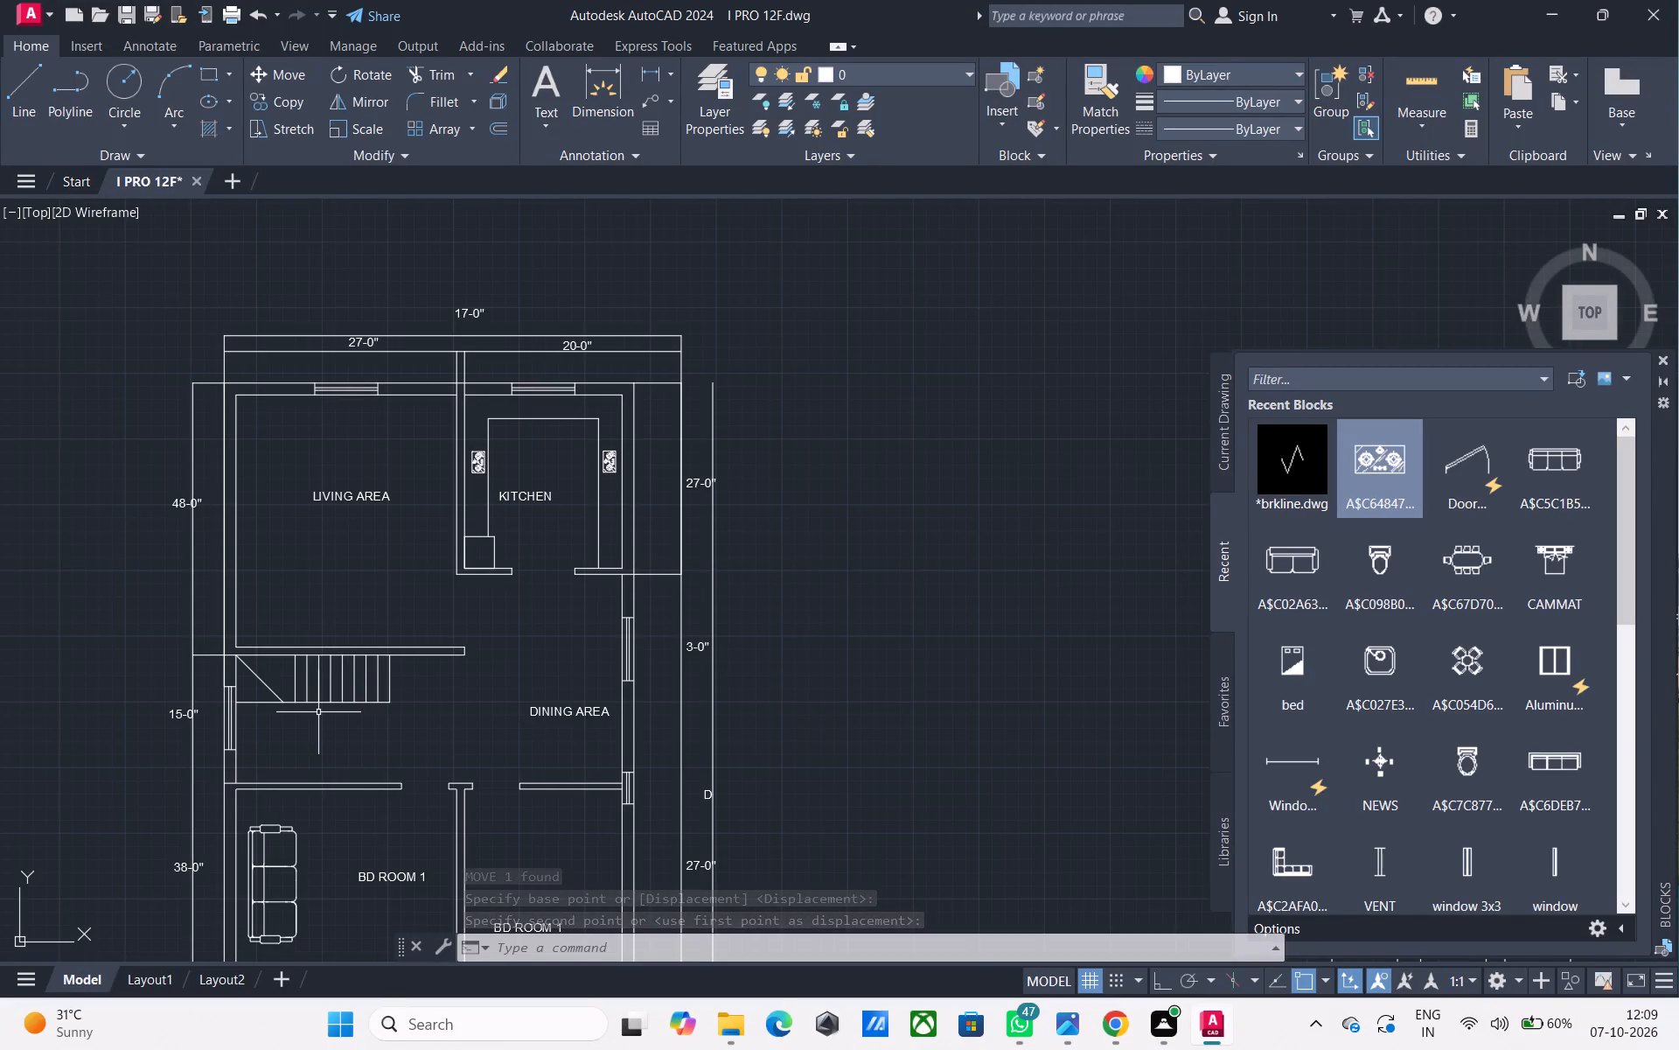
Offset the upper line of the wall below the staircase 3.5' upwards, towards the stairs.
middle_drag(318, 712, 310, 709)
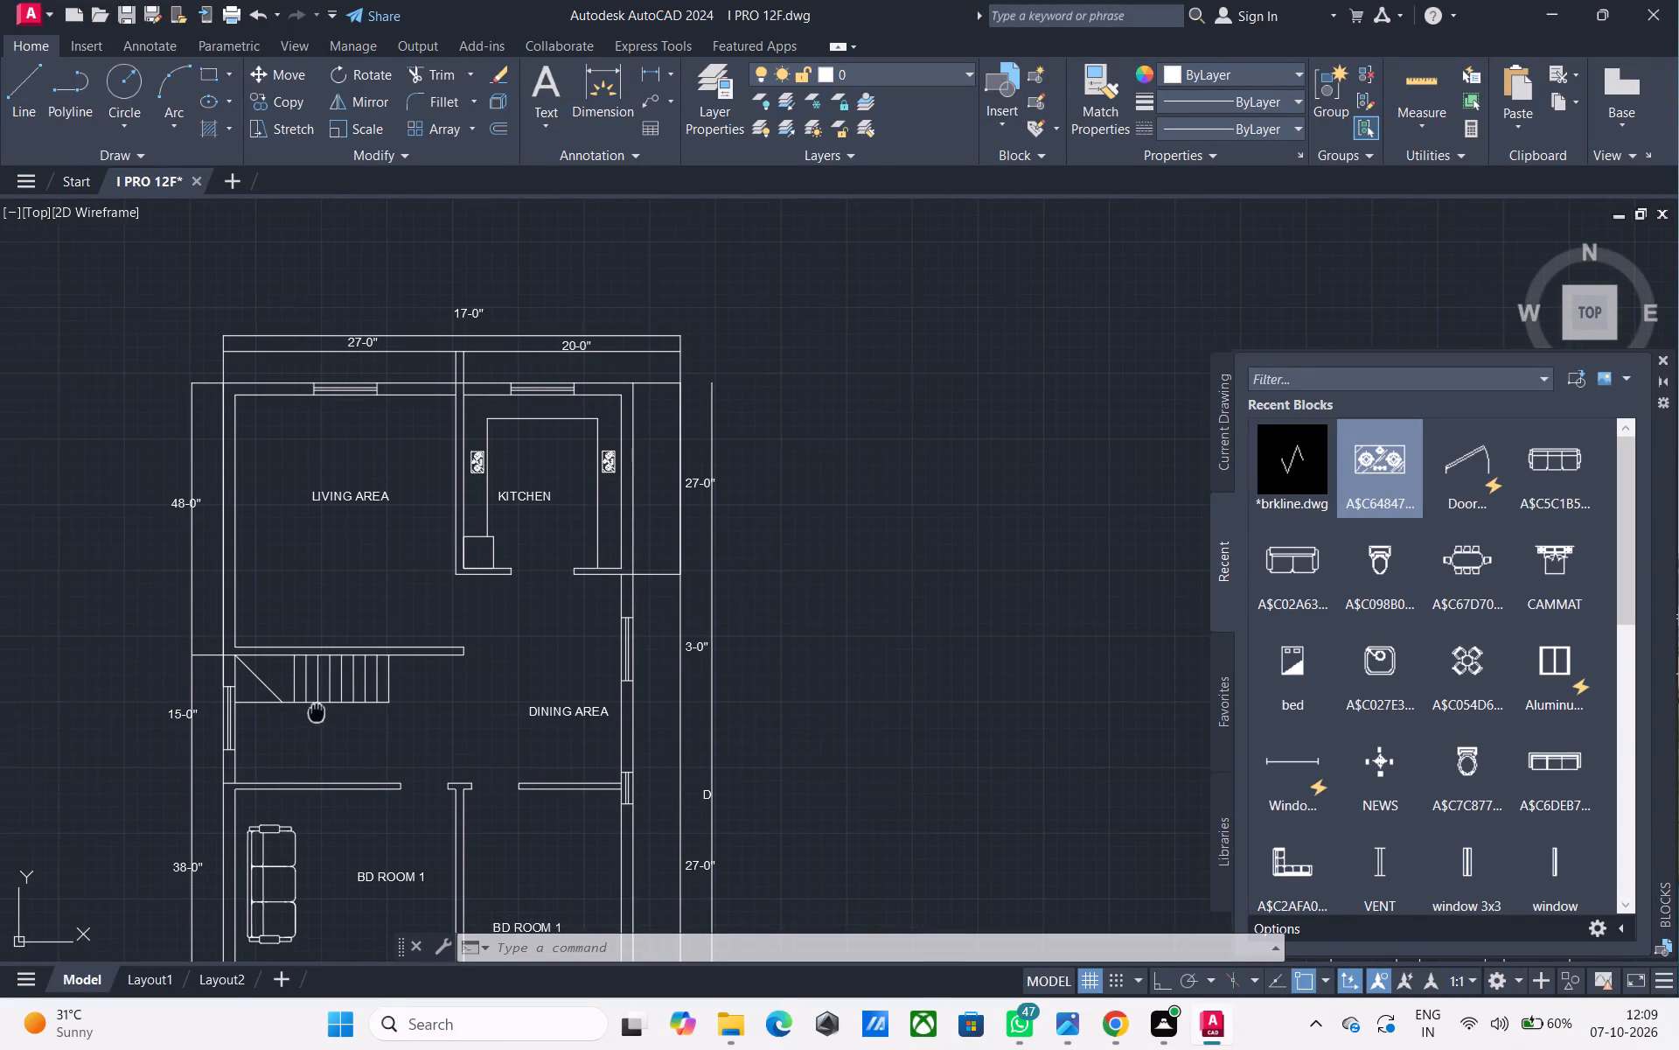
middle_drag(310, 709, 300, 696)
text(O)
key(space)
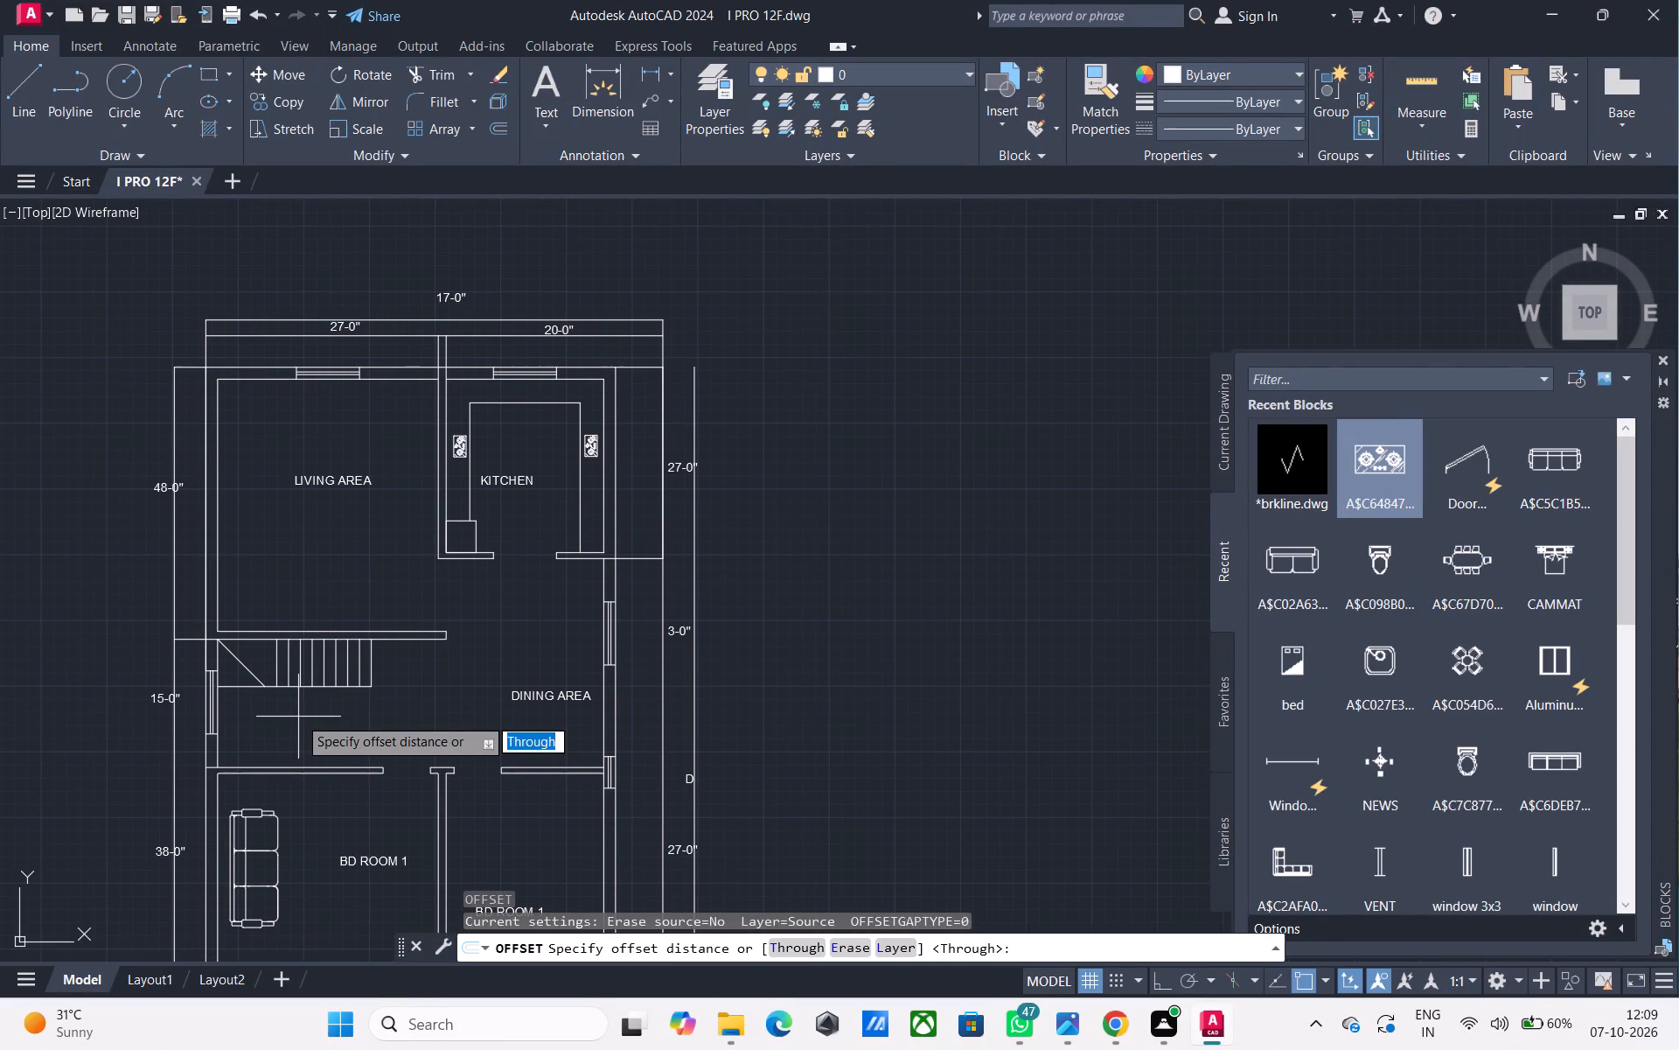
key(3)
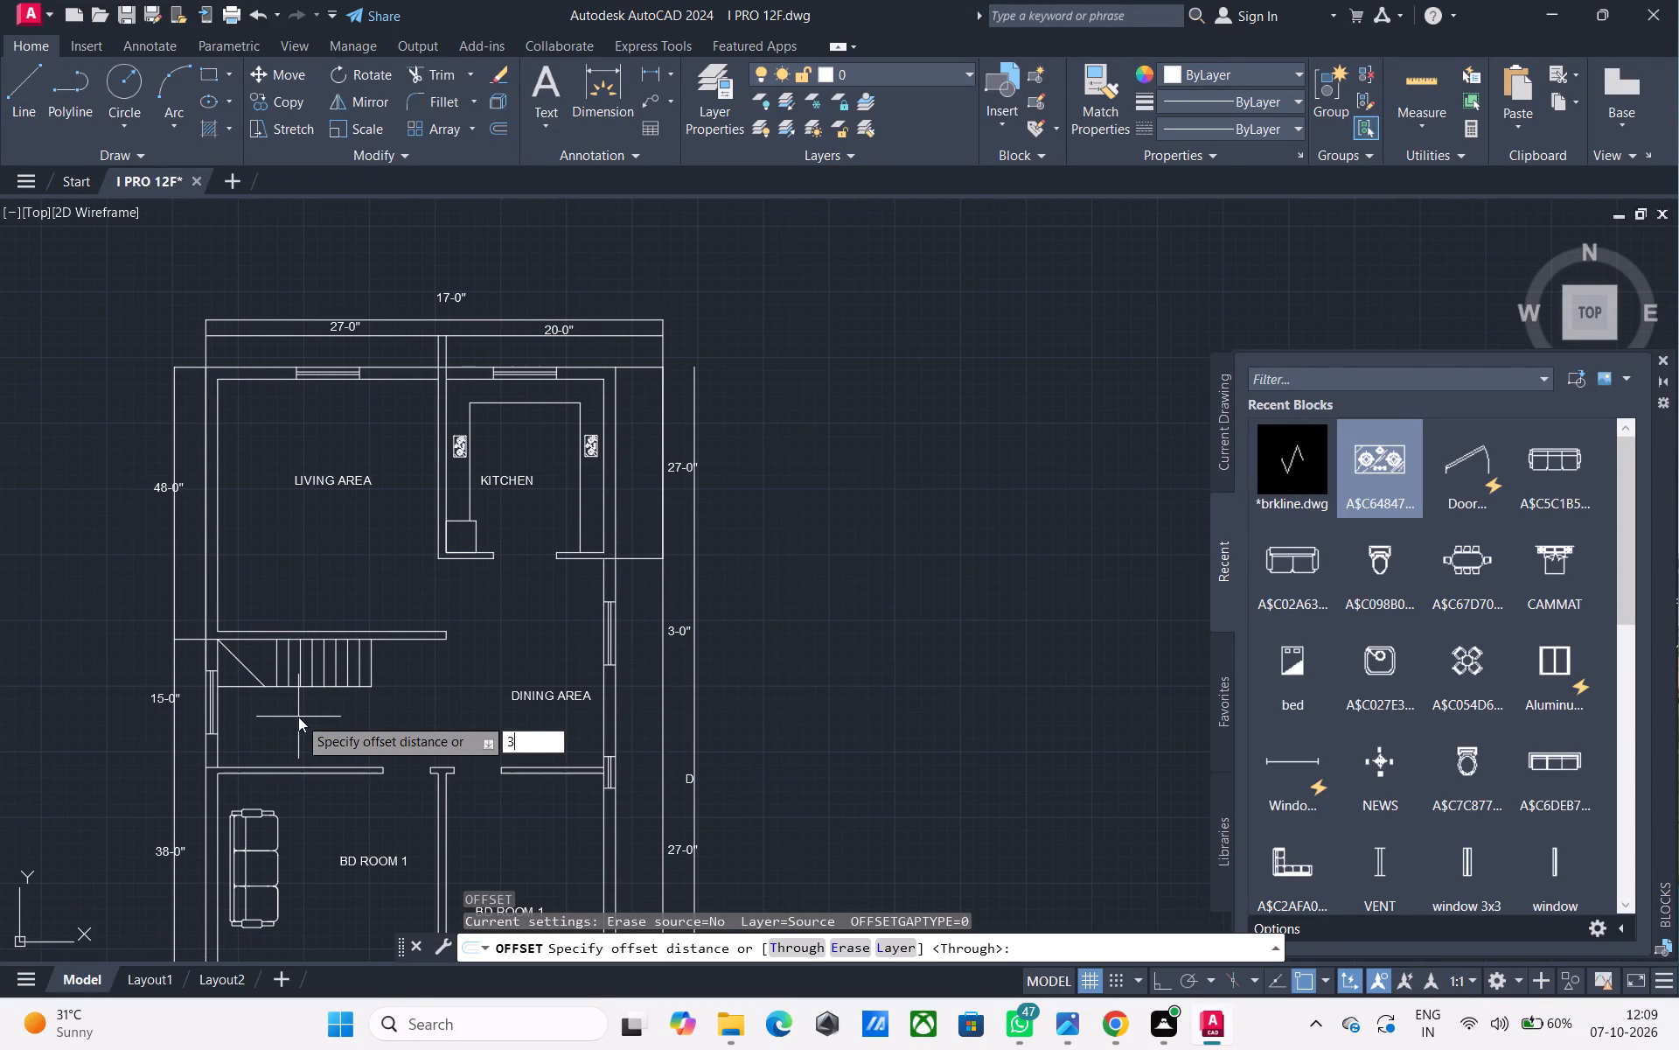
text(.5')
key(Return)
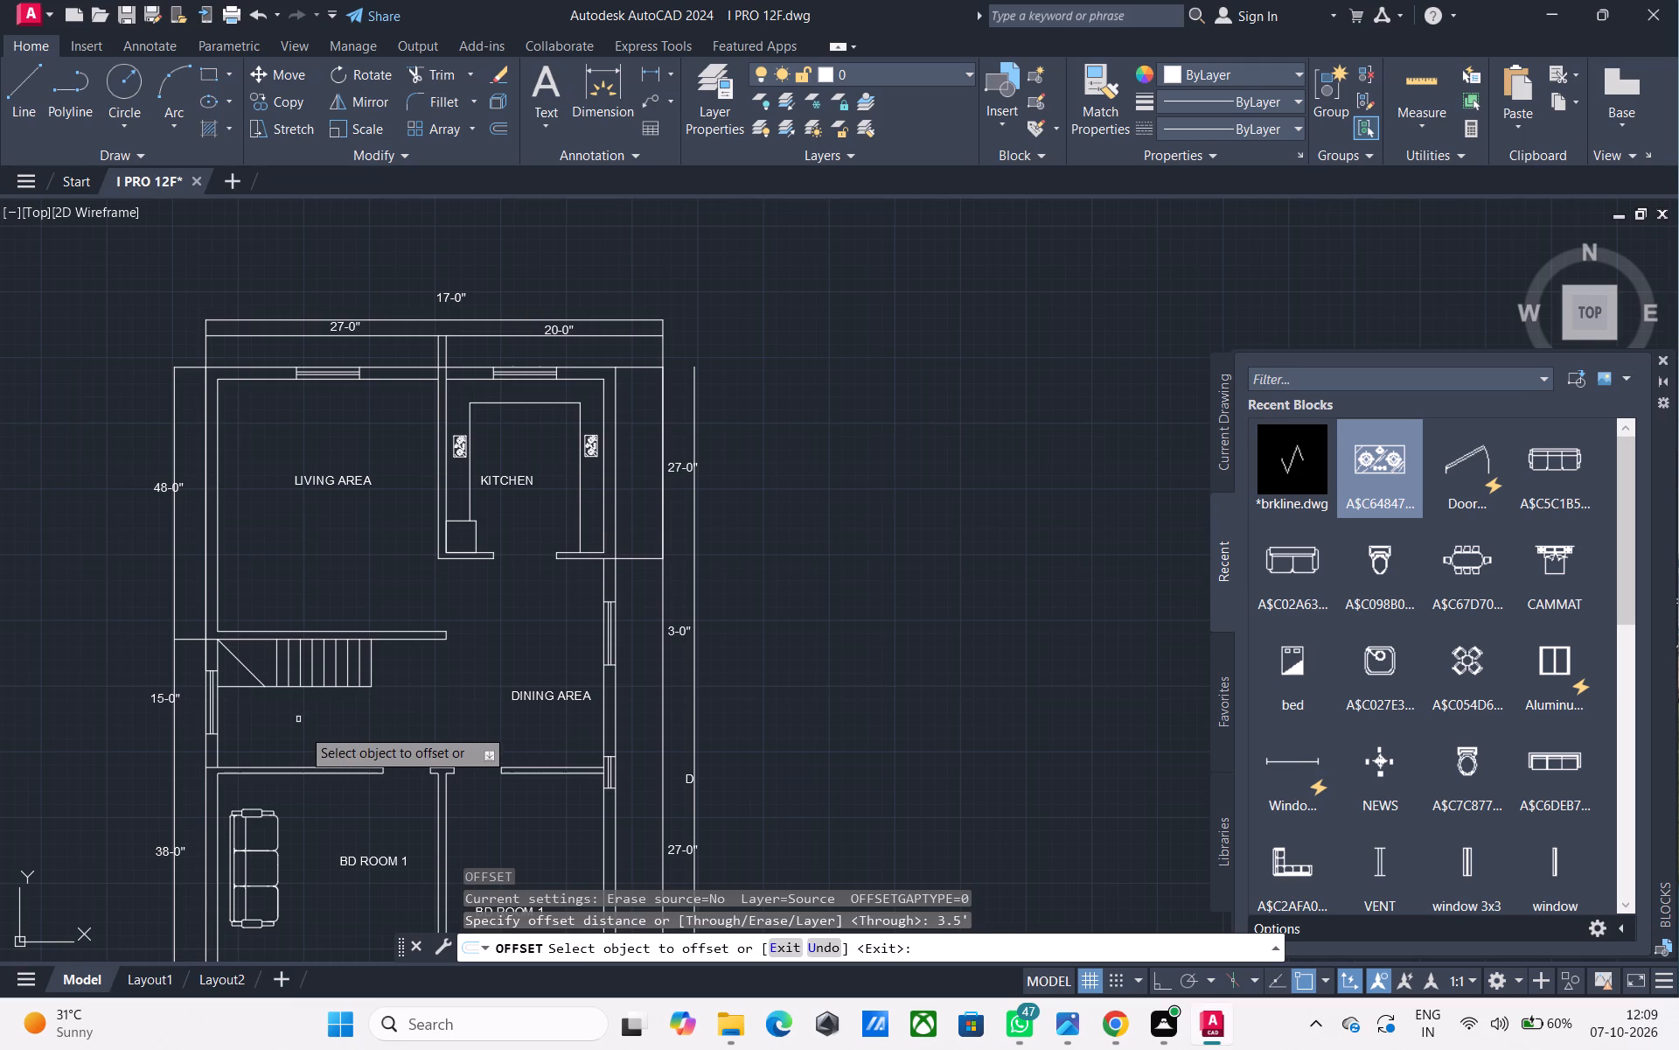
click(315, 768)
click(314, 726)
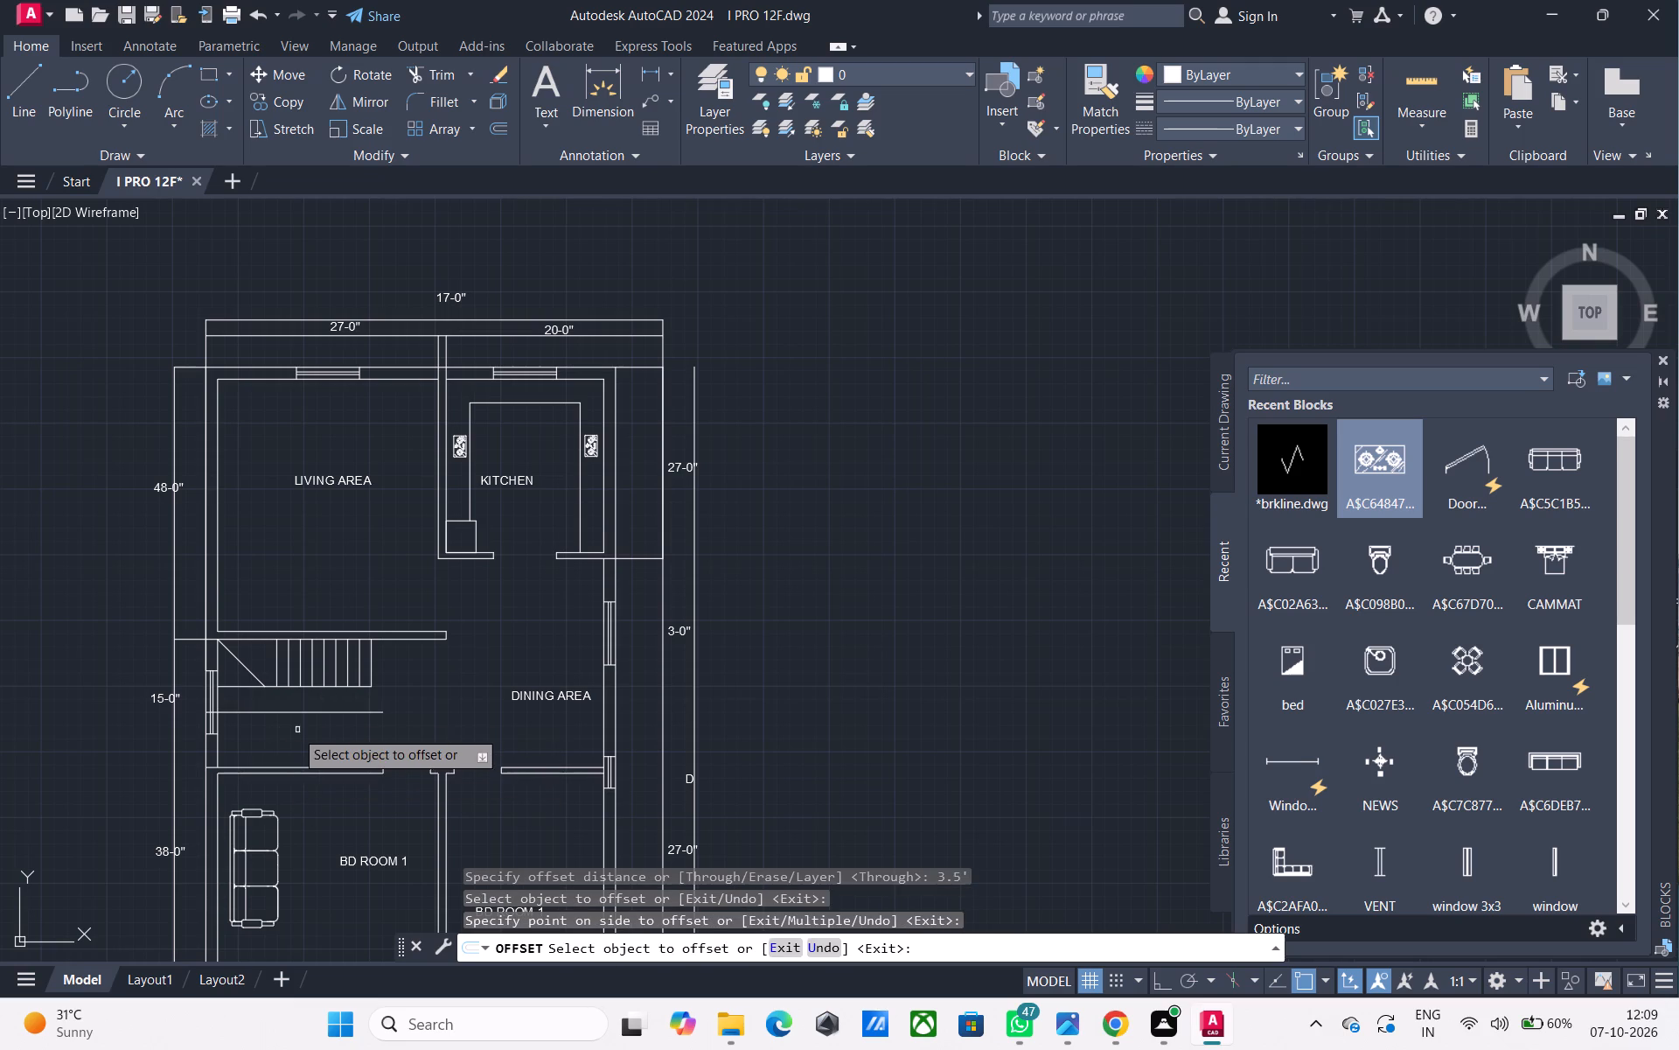
key(Escape)
Offset the lower edge line of the staircase 1' downwards.
scroll(273, 690, up, 3)
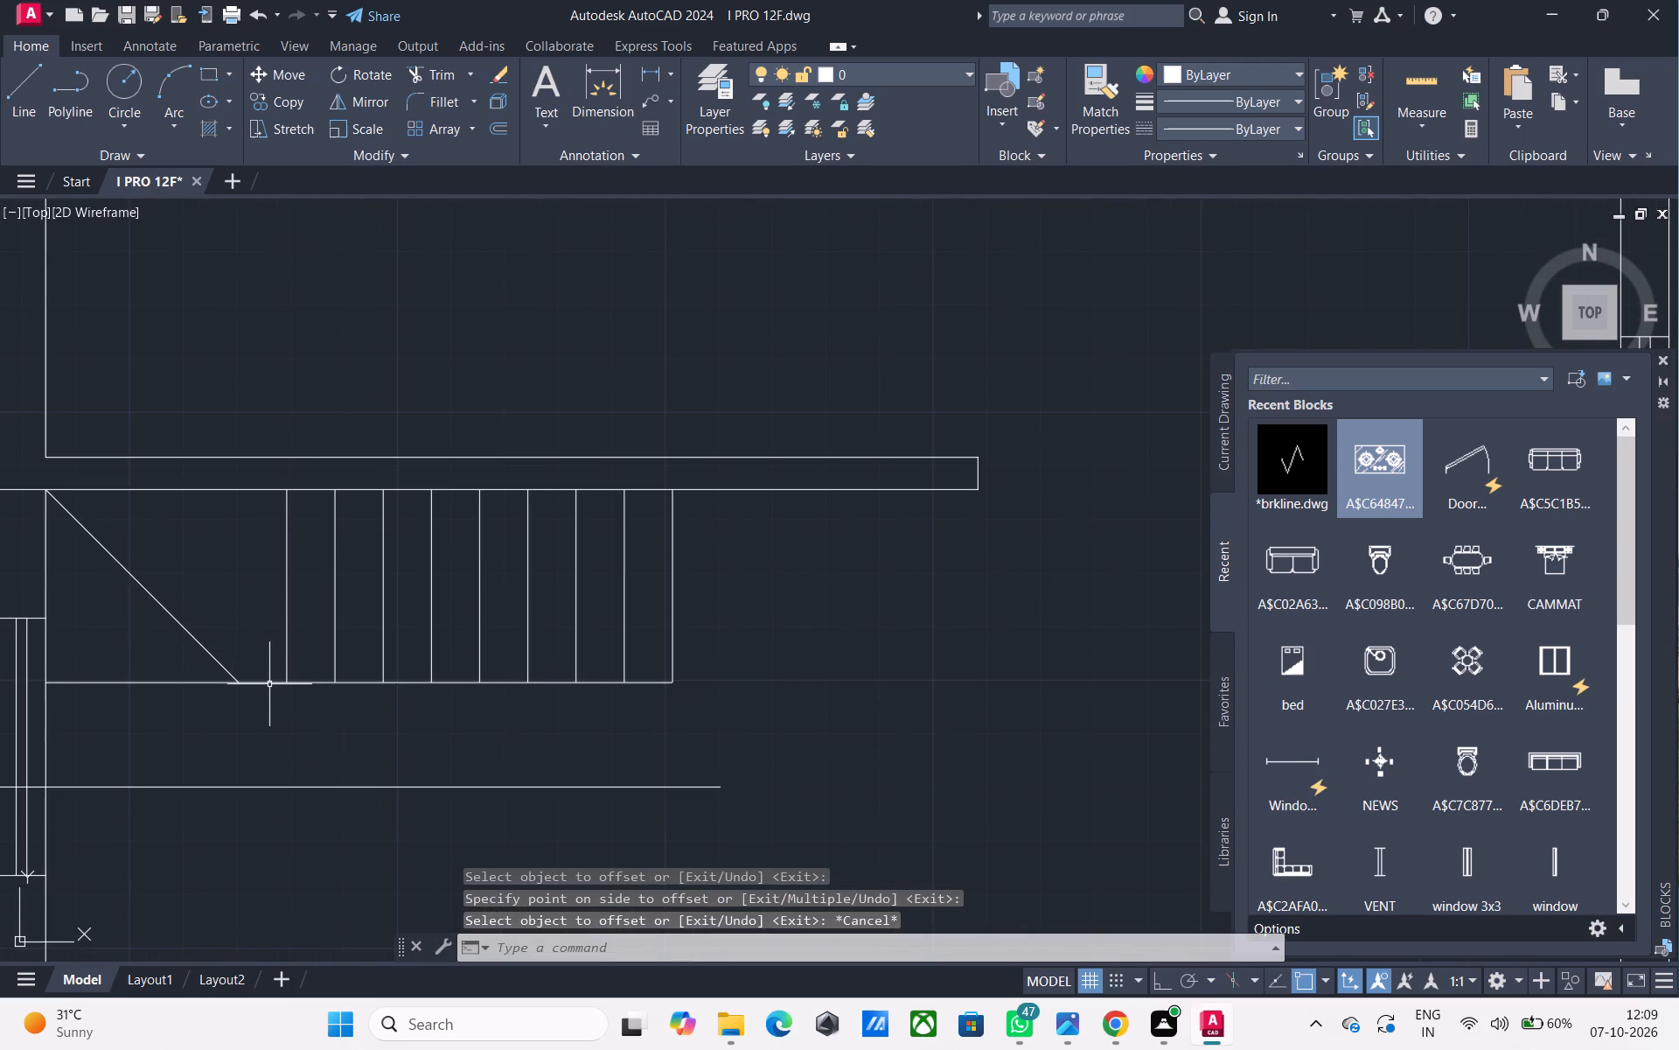
key(o)
key(space)
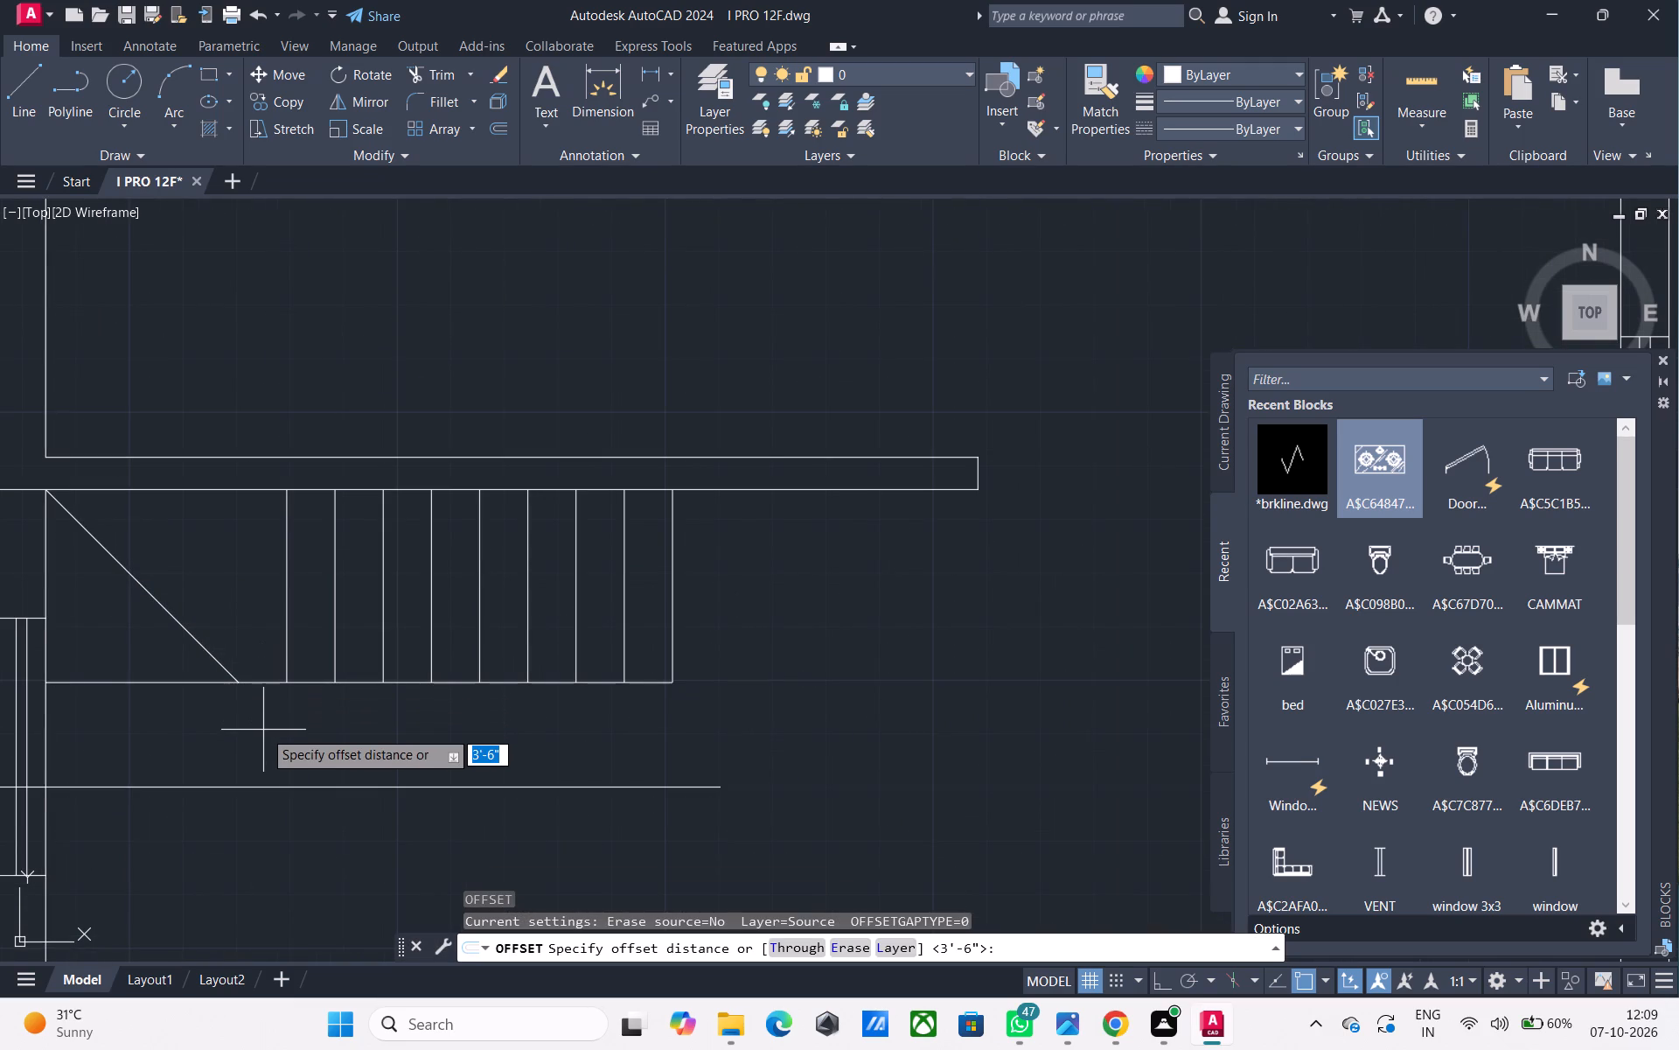
text(1')
key(Return)
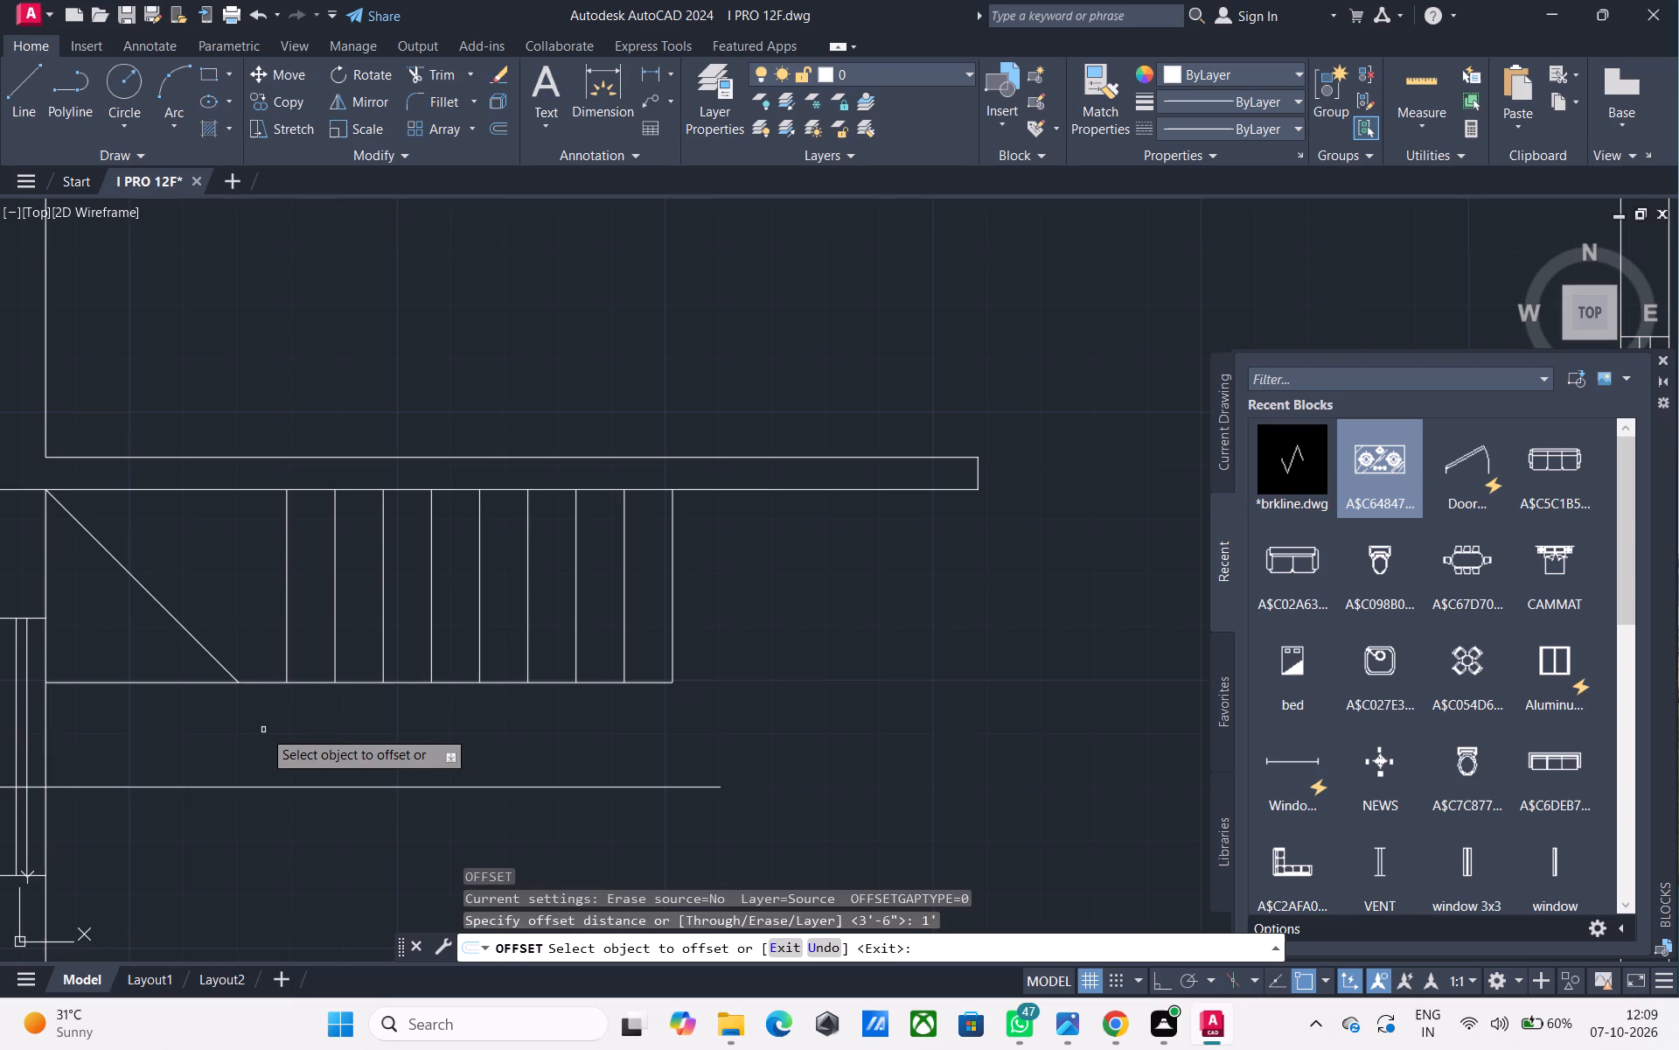
click(269, 686)
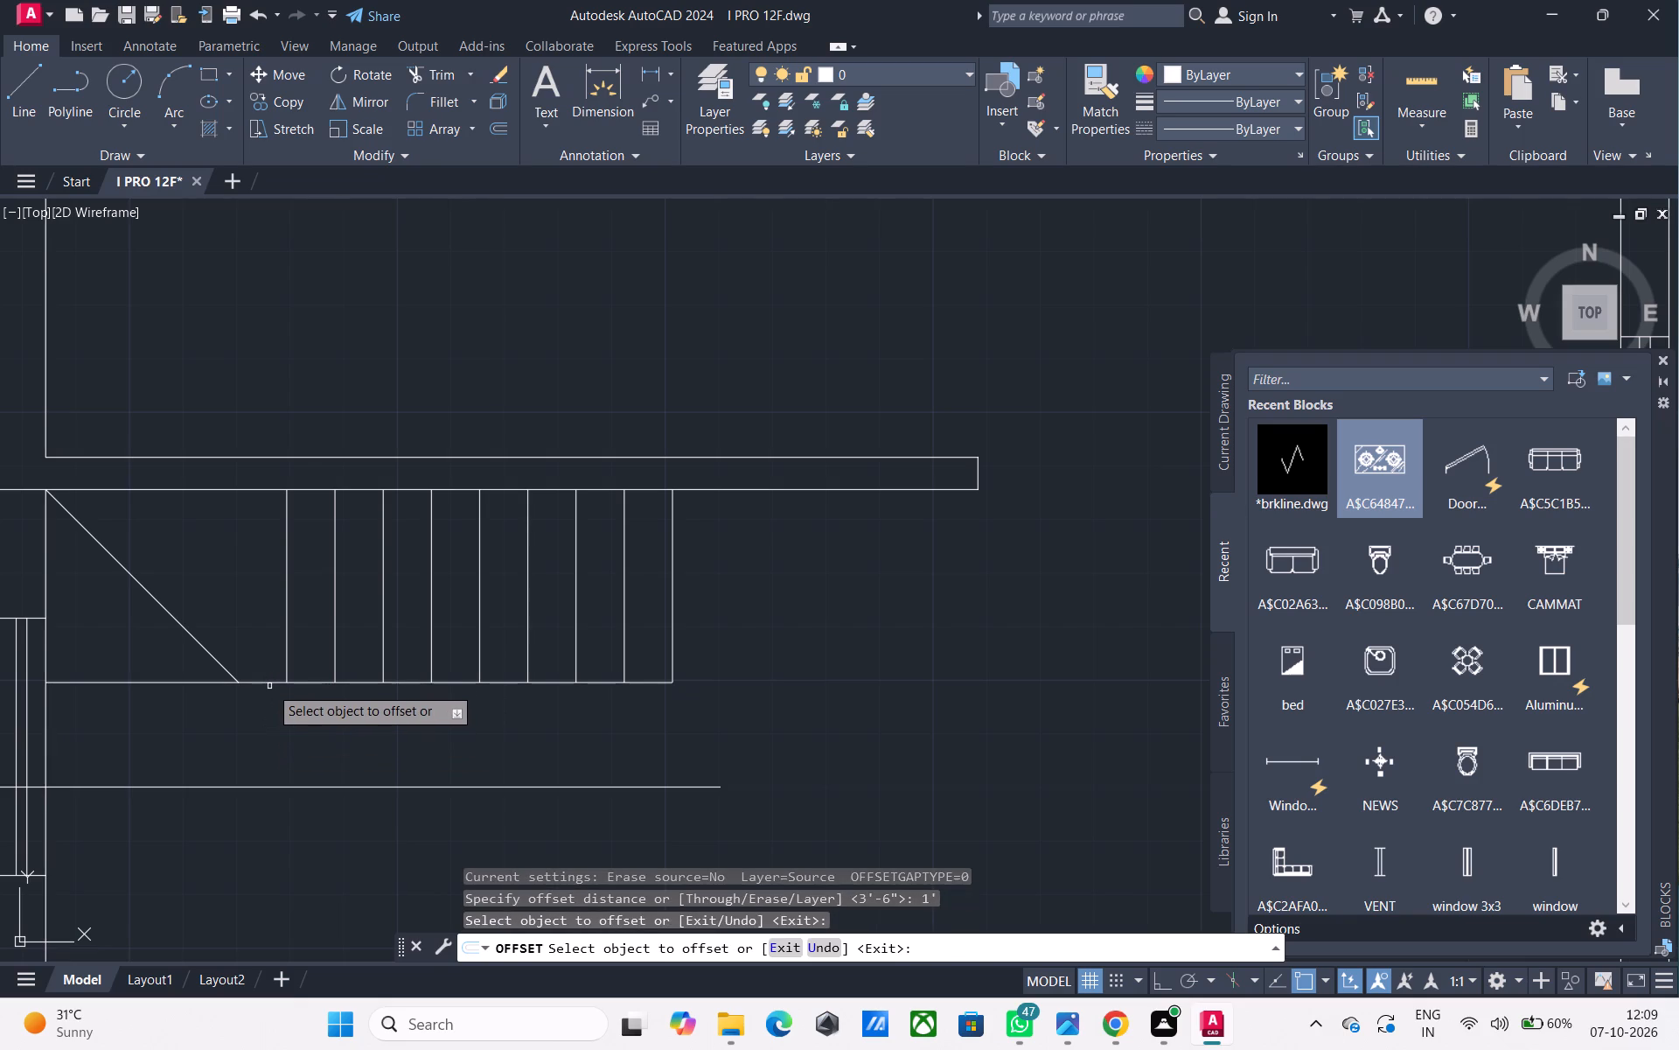
click(269, 682)
click(278, 745)
key(Escape)
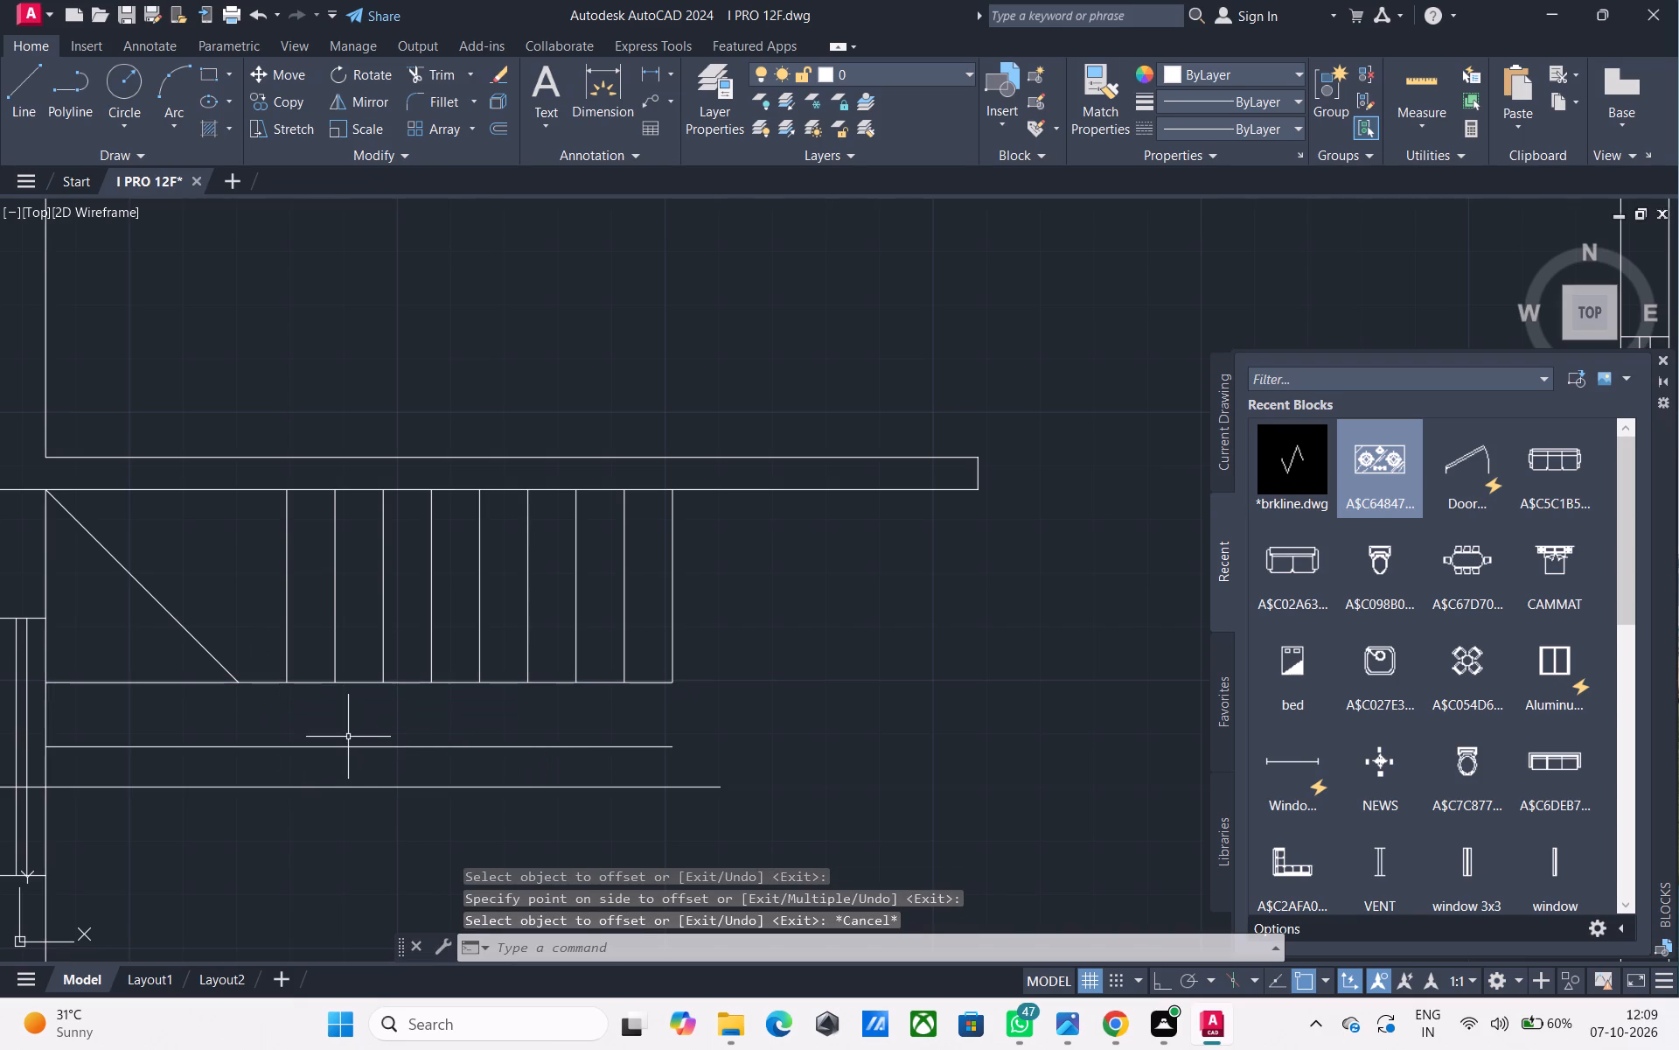
Extend all the stair tread lines down to the new lower edge line.
key(e)
text(X)
key(space)
click(734, 637)
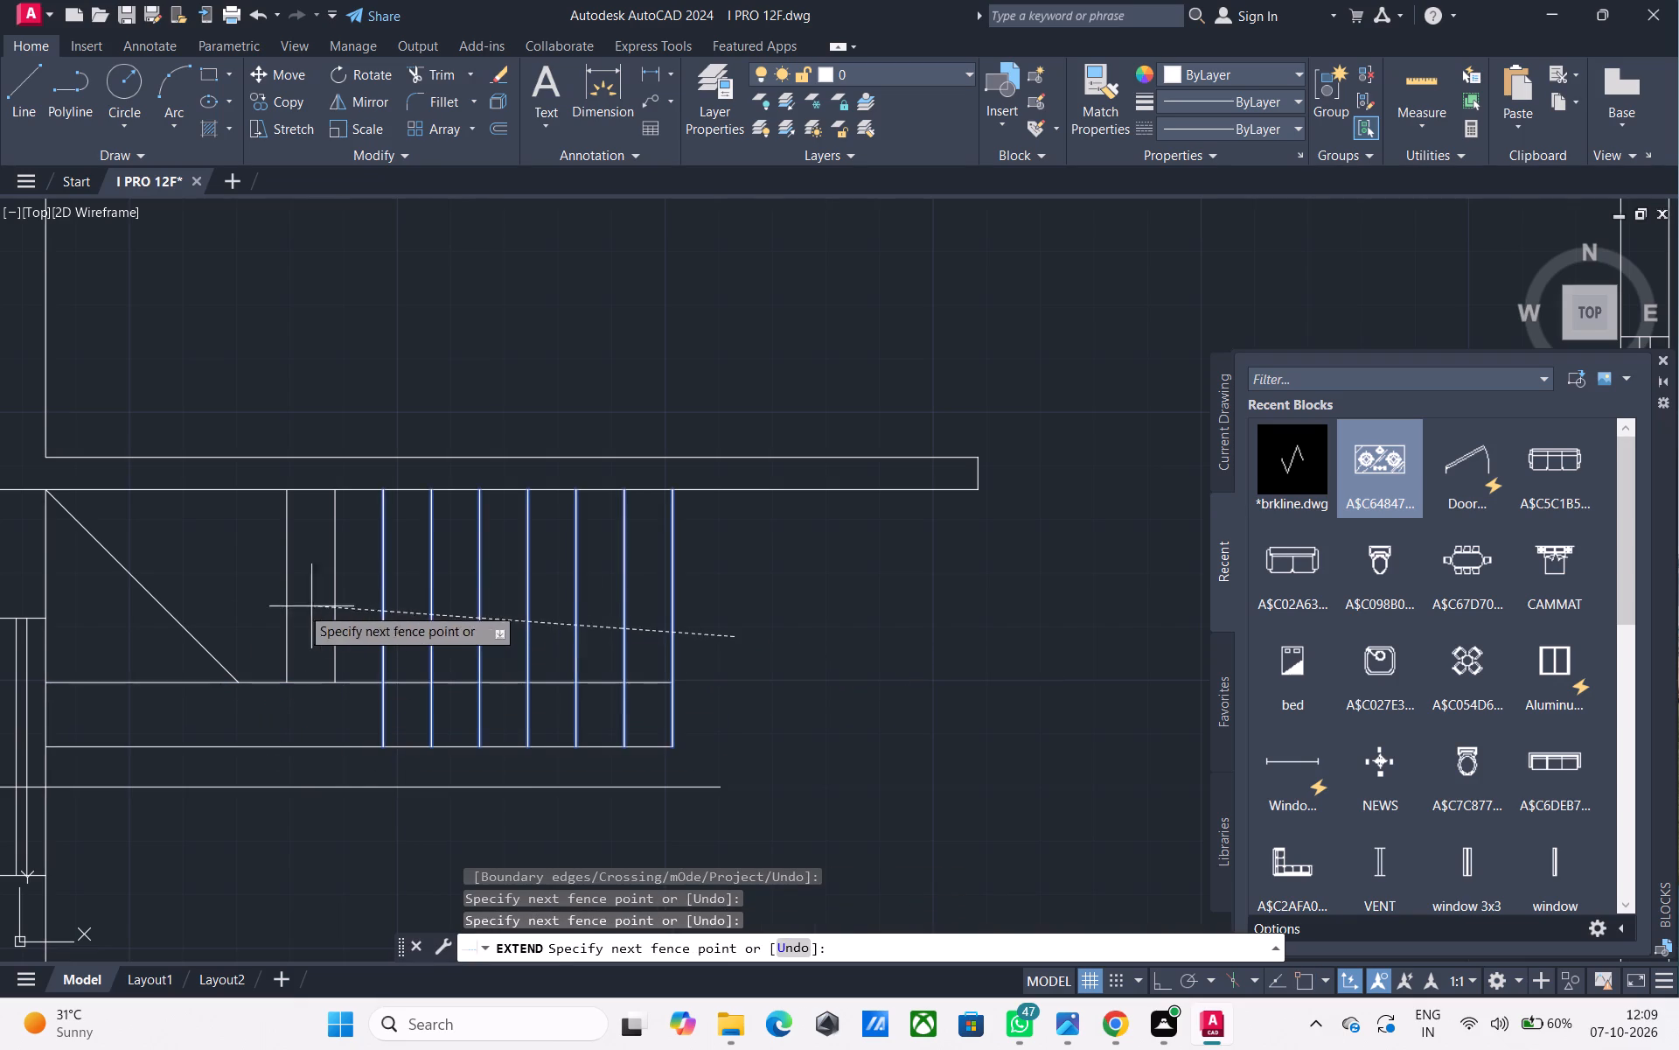
click(266, 606)
key(Escape)
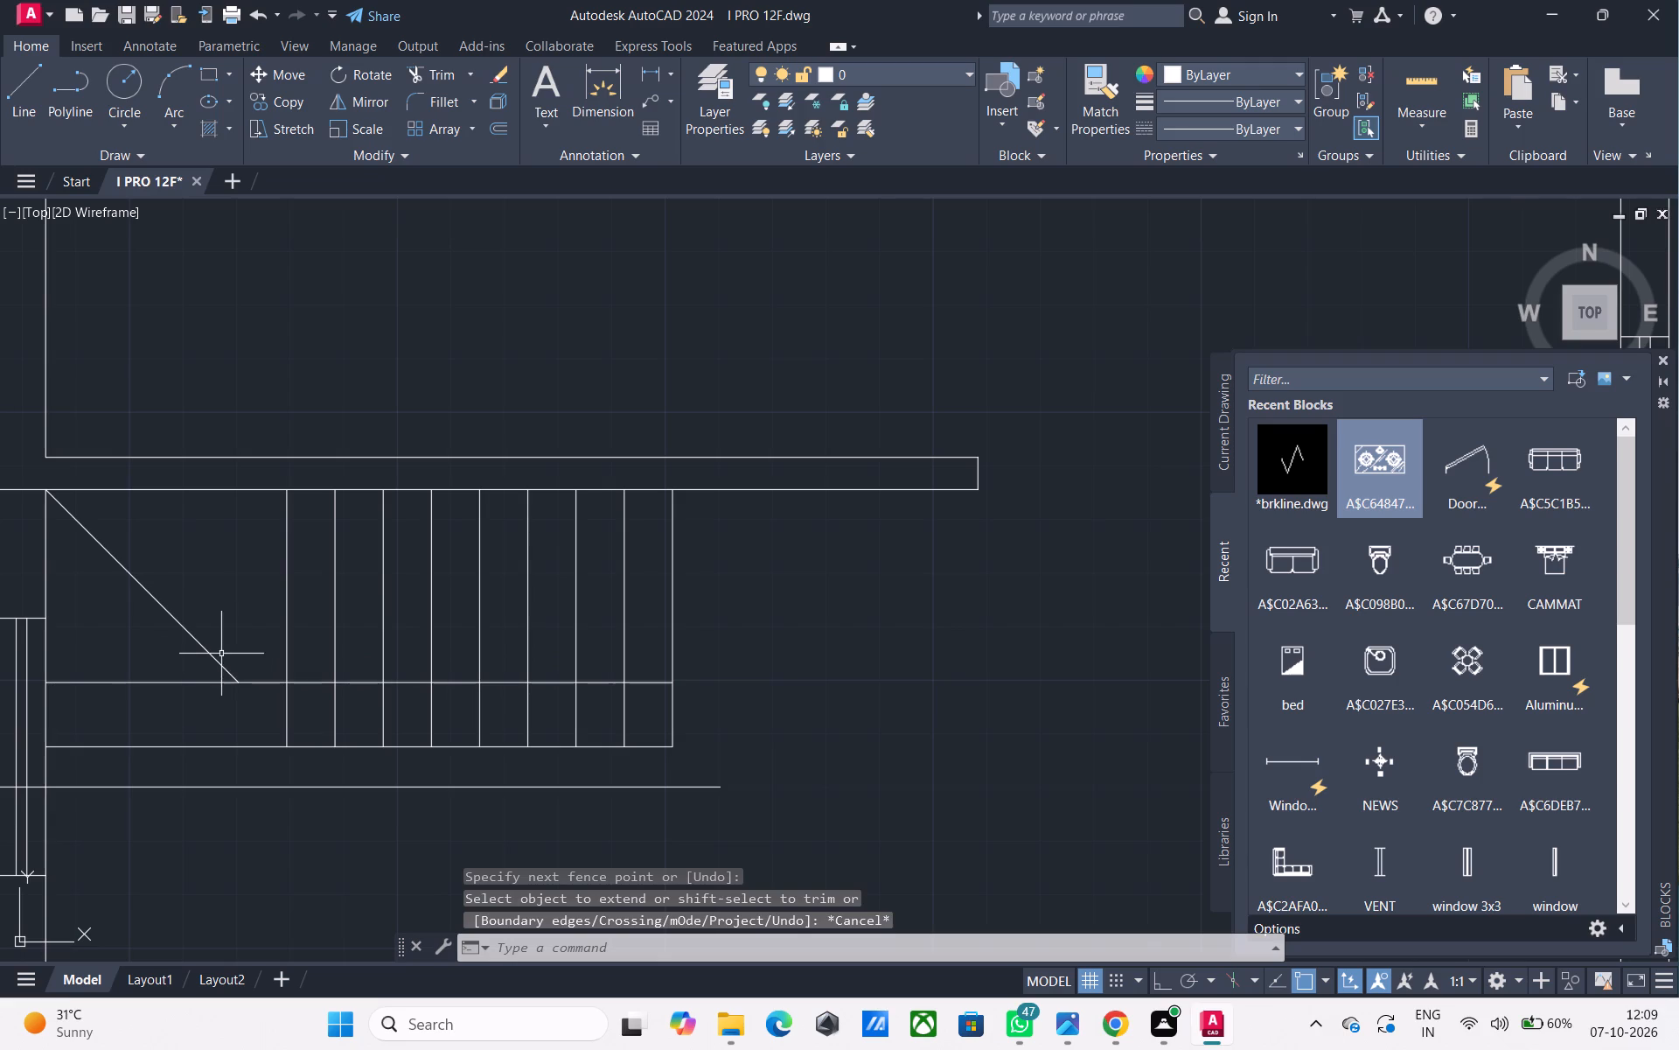
Delete the diagonal line in the landing area beside the stair treads.
click(212, 654)
key(Delete)
Extend the tread line nearest the landing down to the wall below the staircase.
scroll(165, 669, down, 1)
middle_drag(165, 669, 226, 662)
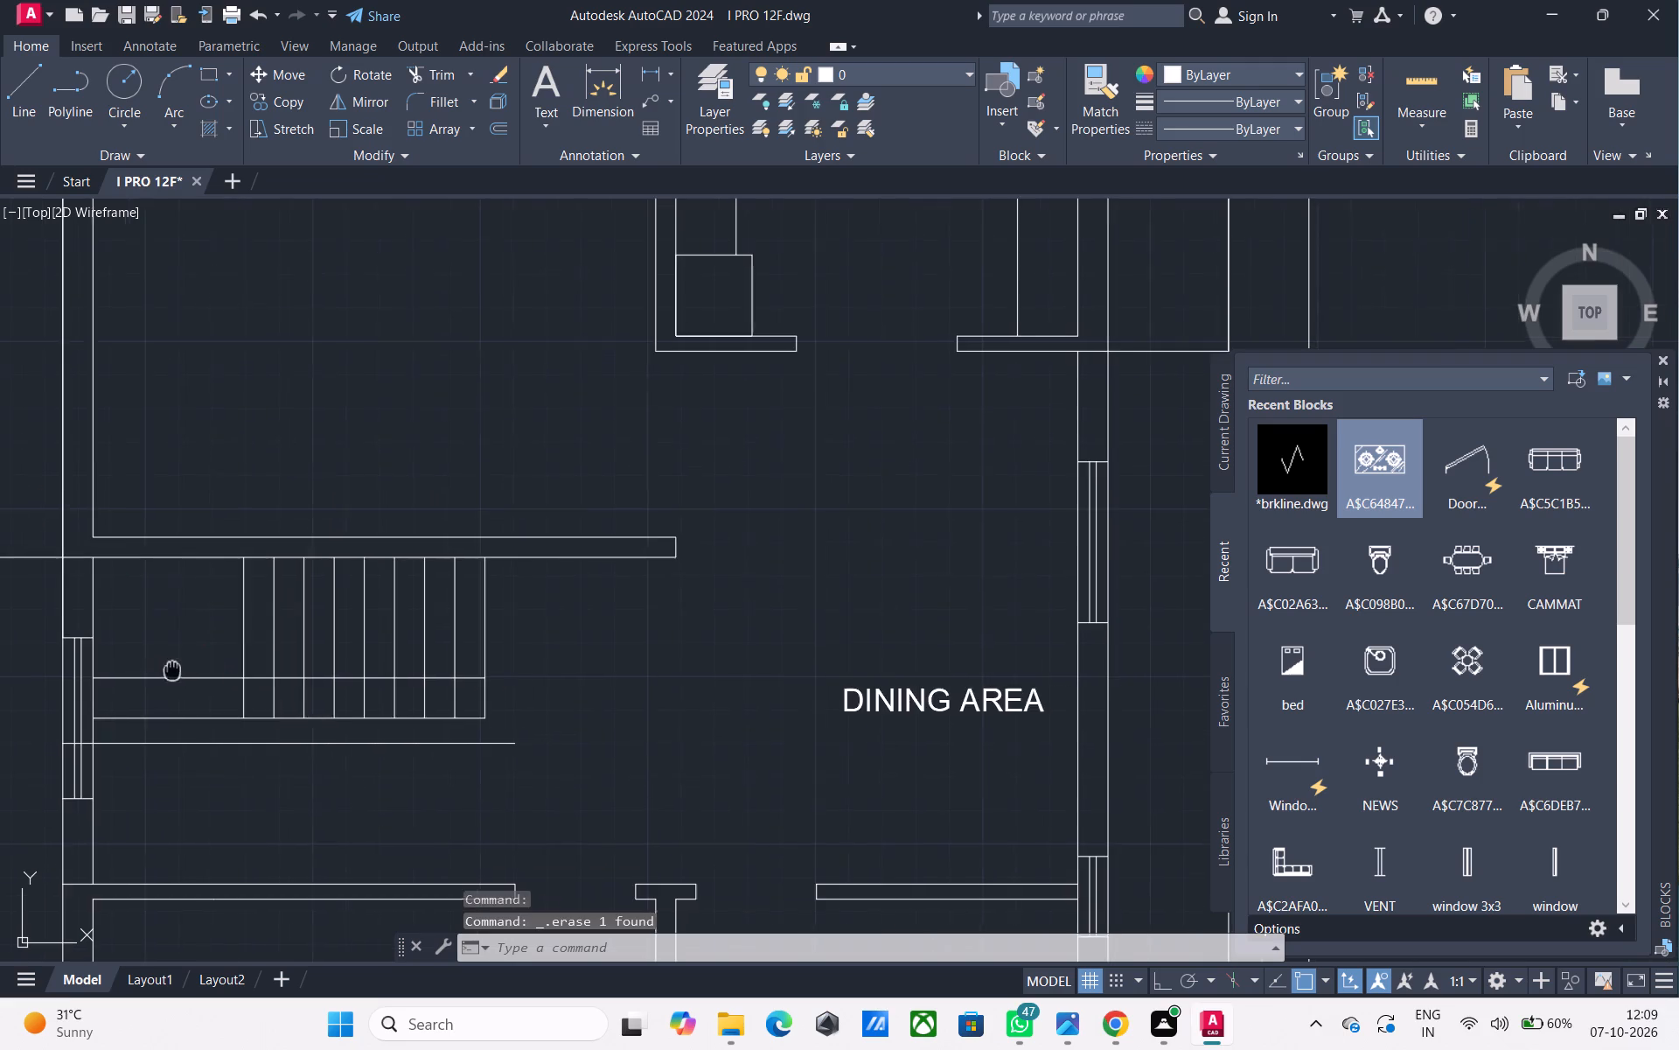
middle_drag(226, 662, 321, 656)
scroll(324, 654, down, 1)
middle_drag(324, 654, 313, 645)
text(EX)
key(space)
click(362, 636)
click(338, 627)
click(367, 637)
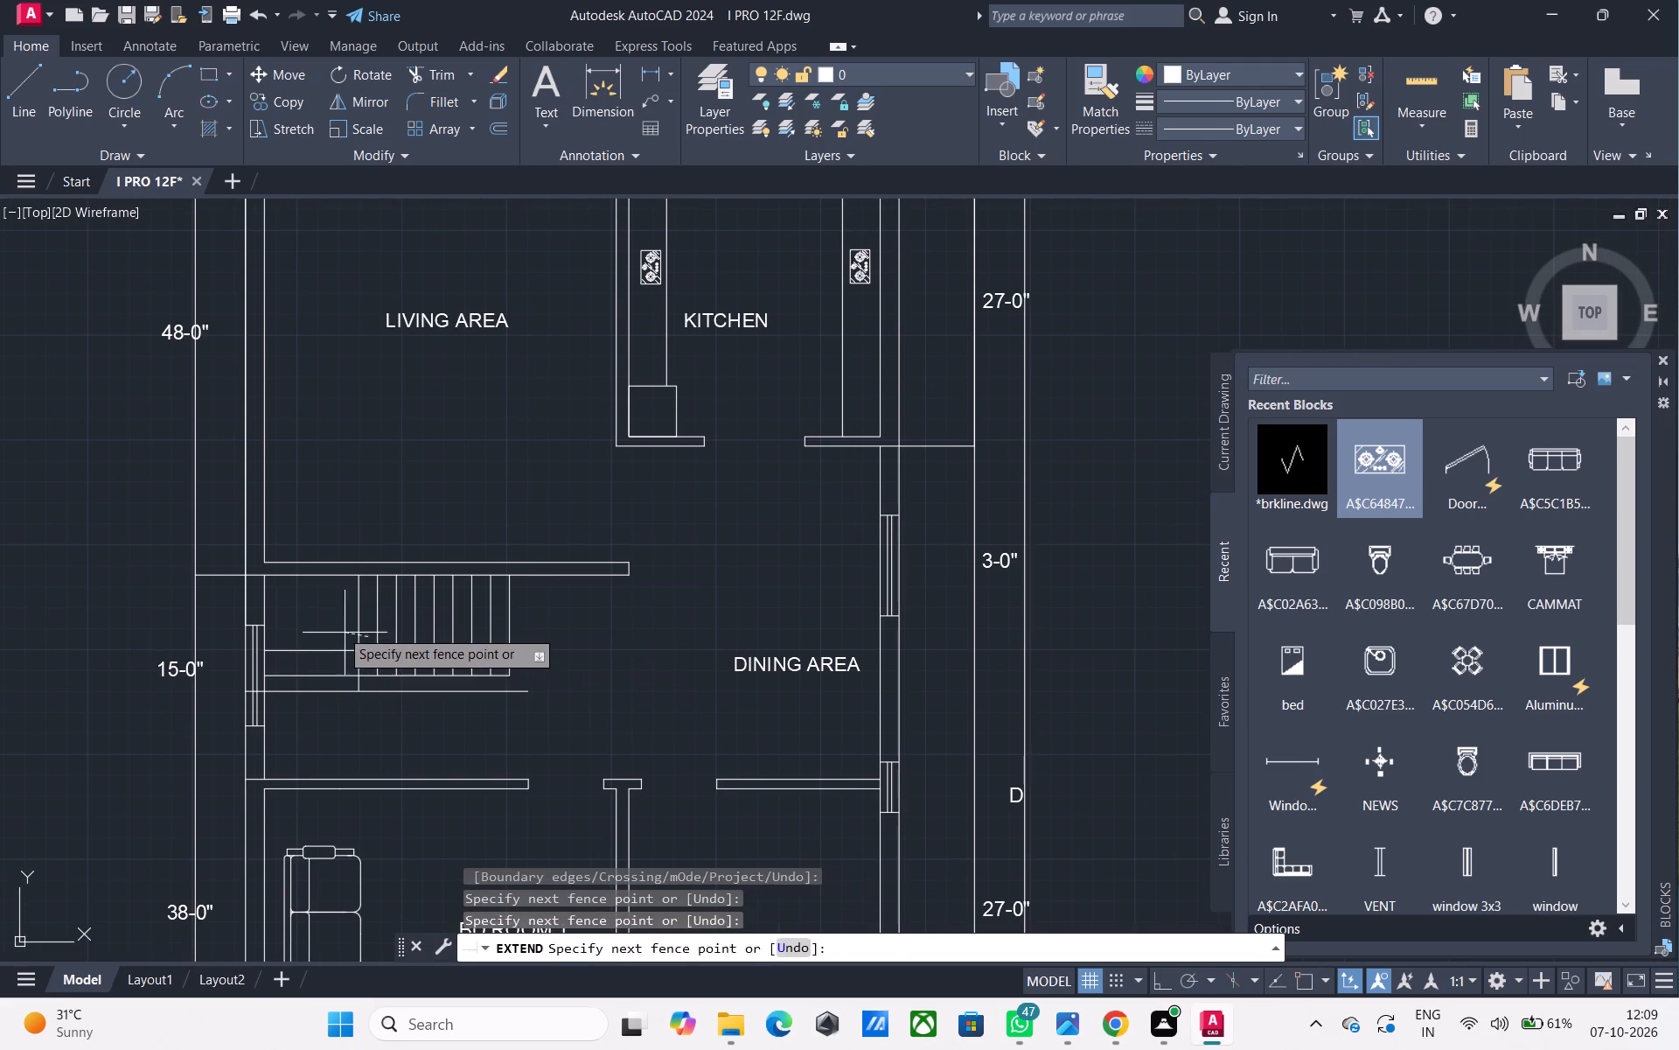
click(339, 628)
key(Escape)
Trim the three horizontal lines crossing the landing back to the extended tread line.
text(RE)
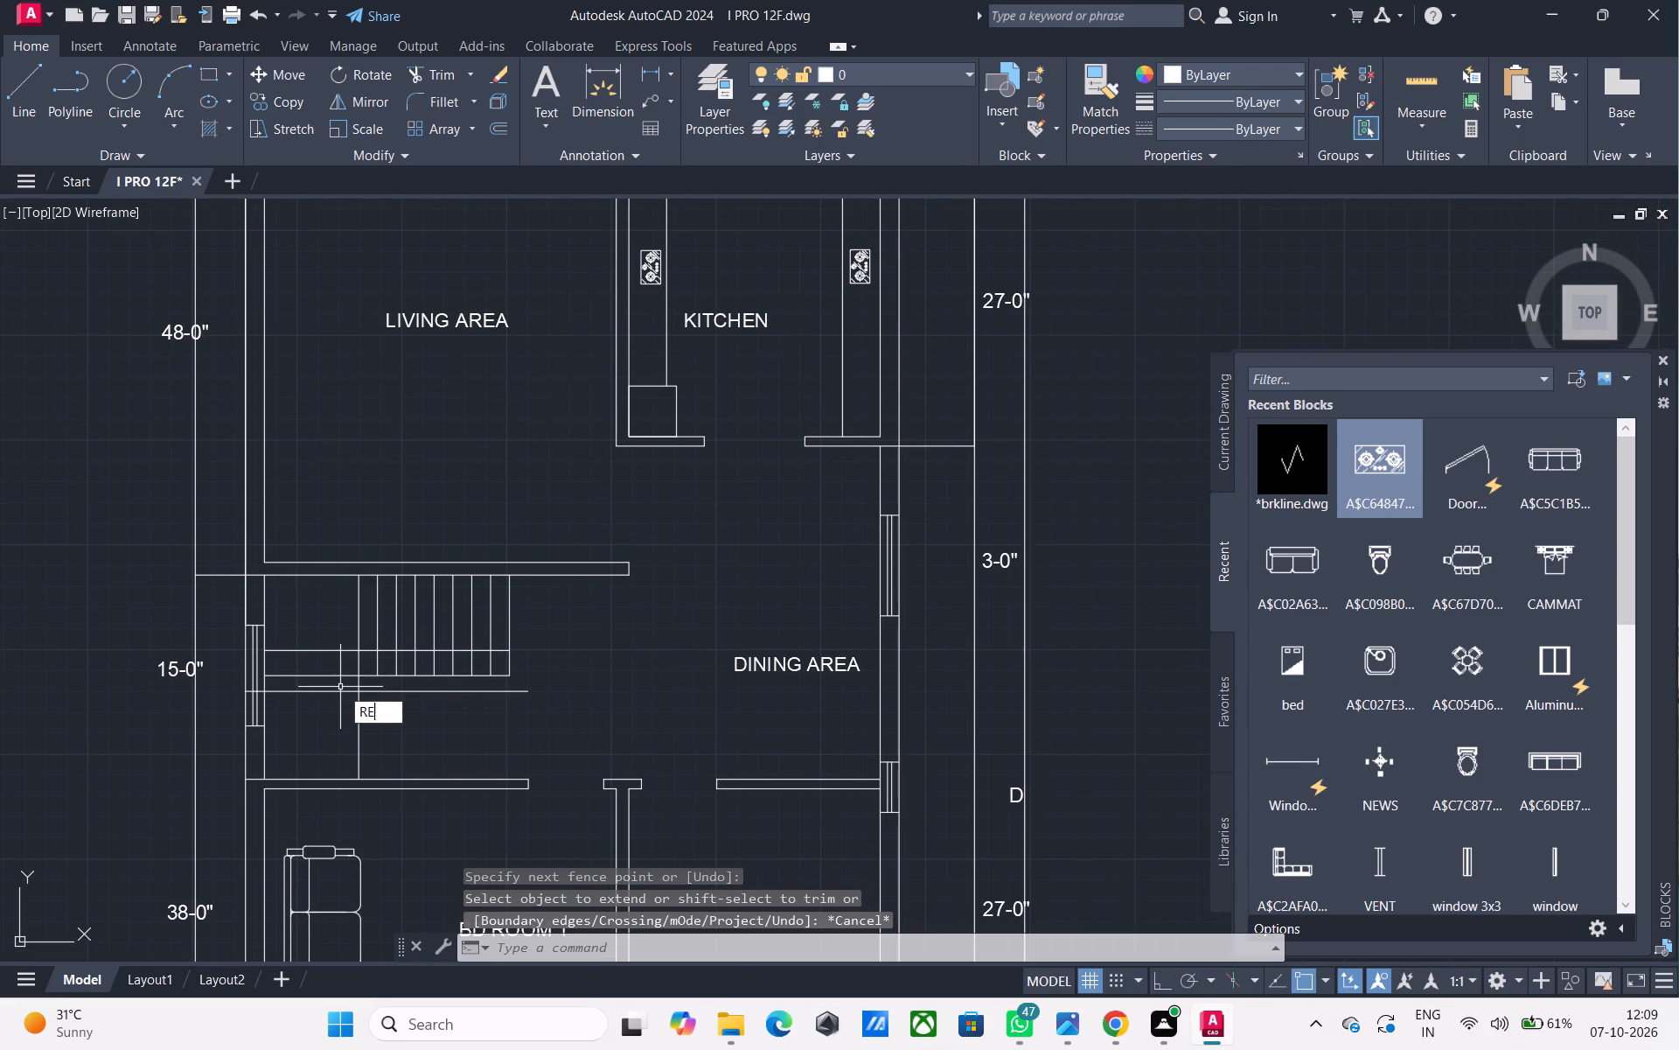
key(Escape)
text(TR)
key(space)
click(332, 701)
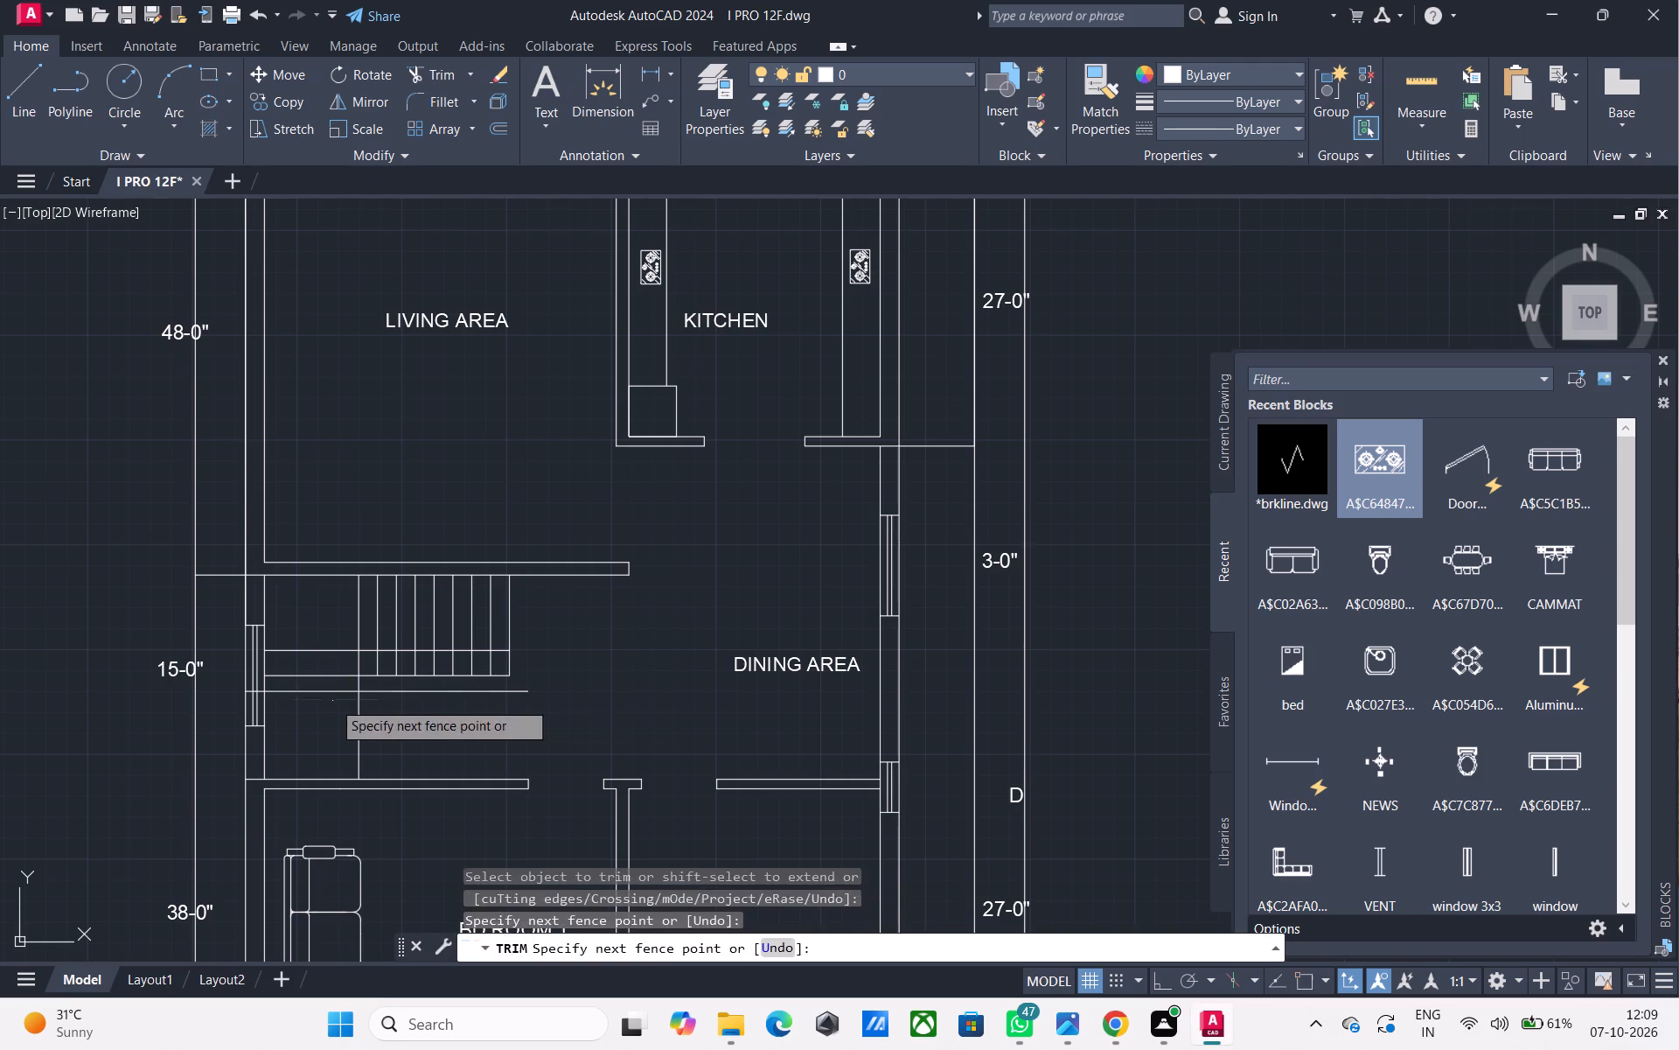
click(347, 629)
key(Escape)
Delete the old lower edge line that crosses the extended stair treads.
middle_drag(476, 733, 443, 709)
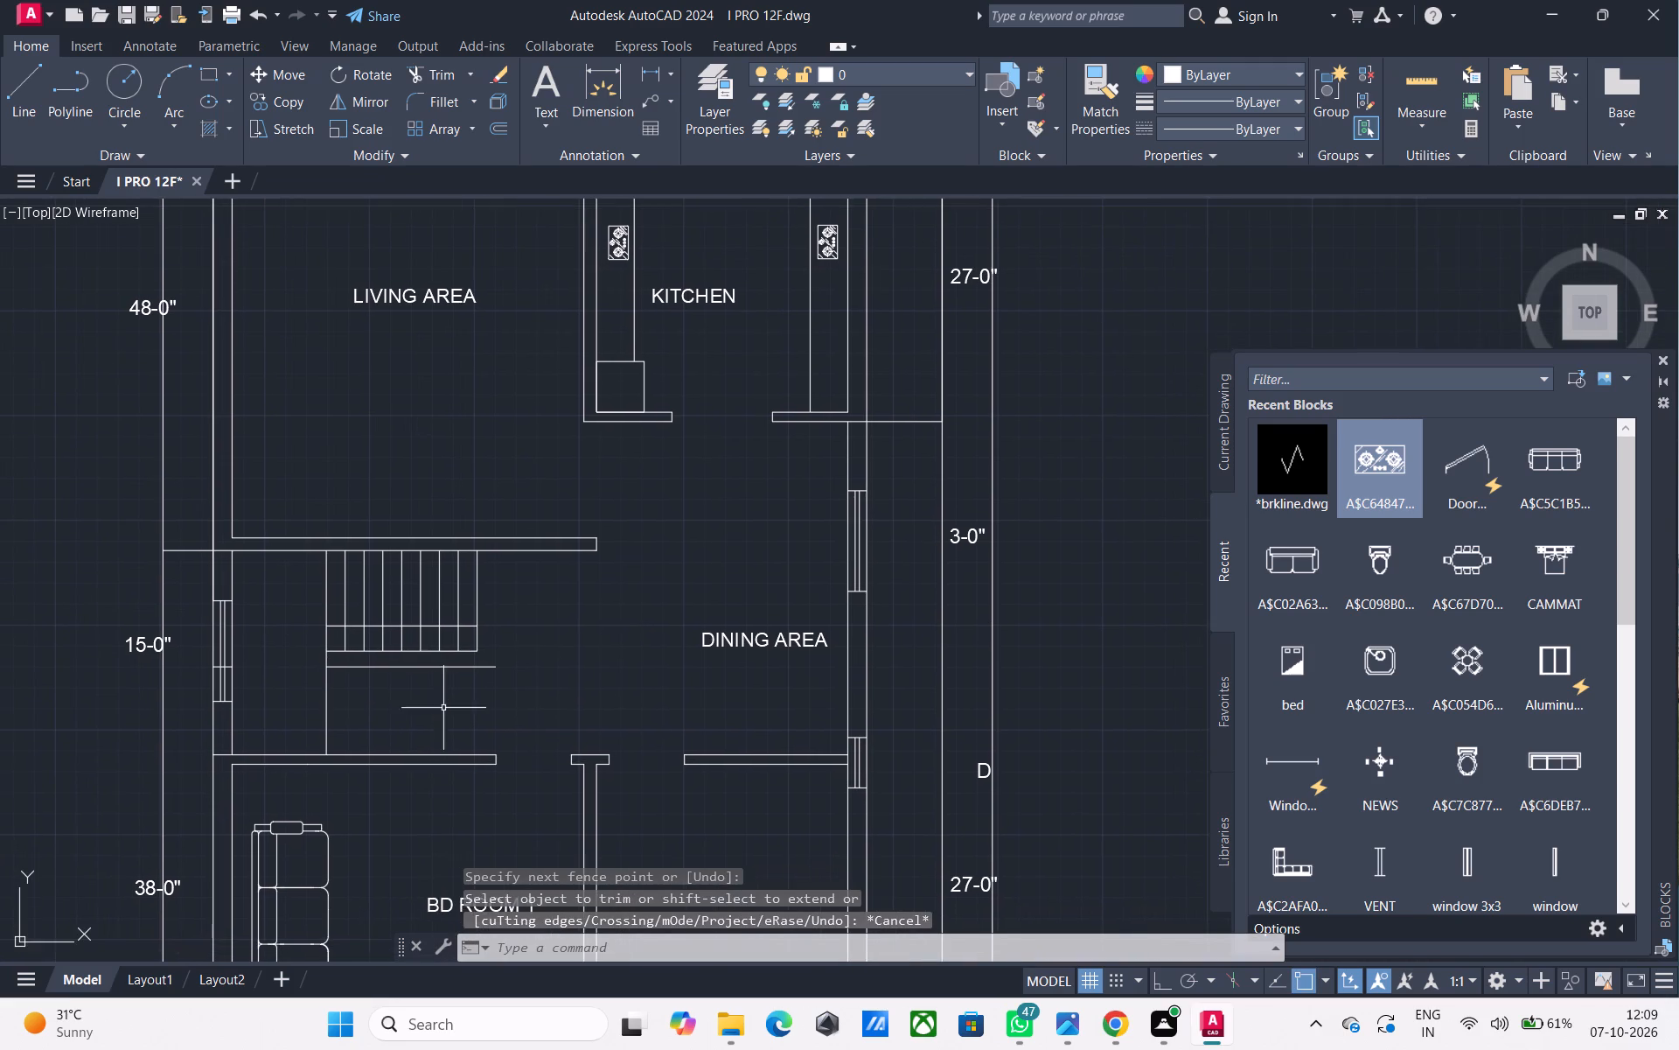
scroll(398, 635, up, 2)
click(385, 612)
key(Delete)
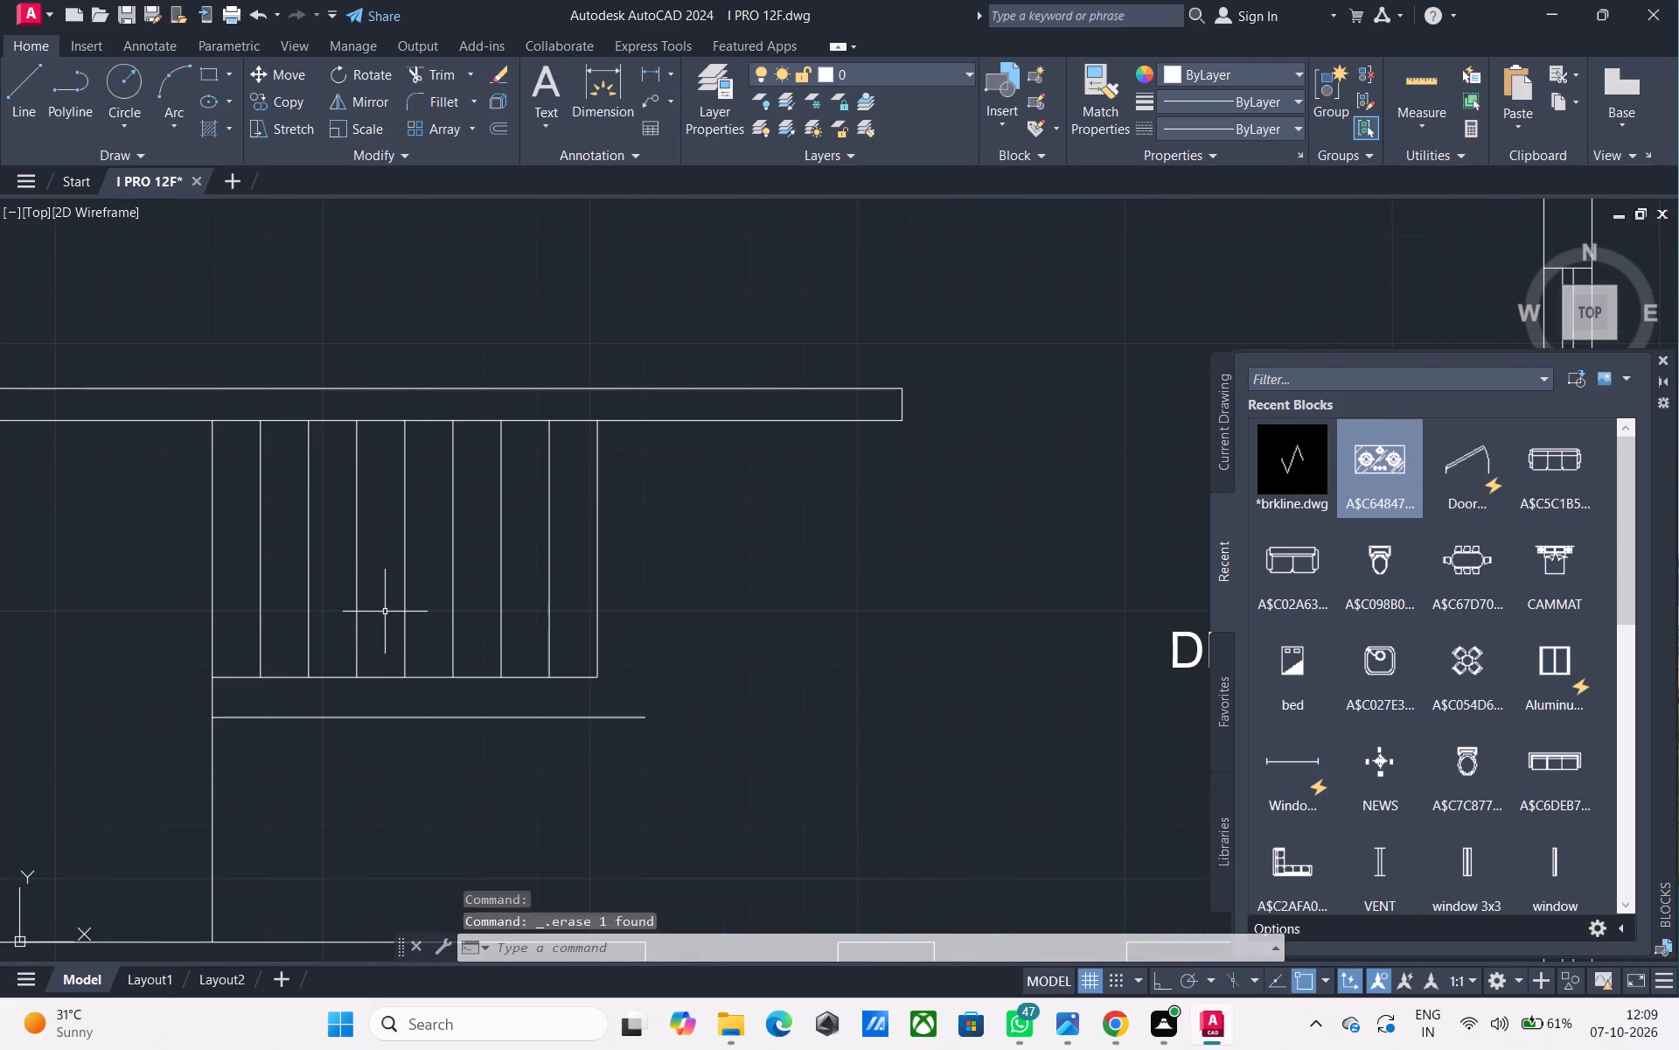
key(Escape)
Copy the eight shorter treads of the upper flight down to start on the horizontal line below it.
middle_drag(392, 634, 348, 531)
scroll(348, 531, down, 2)
middle_drag(379, 570, 380, 622)
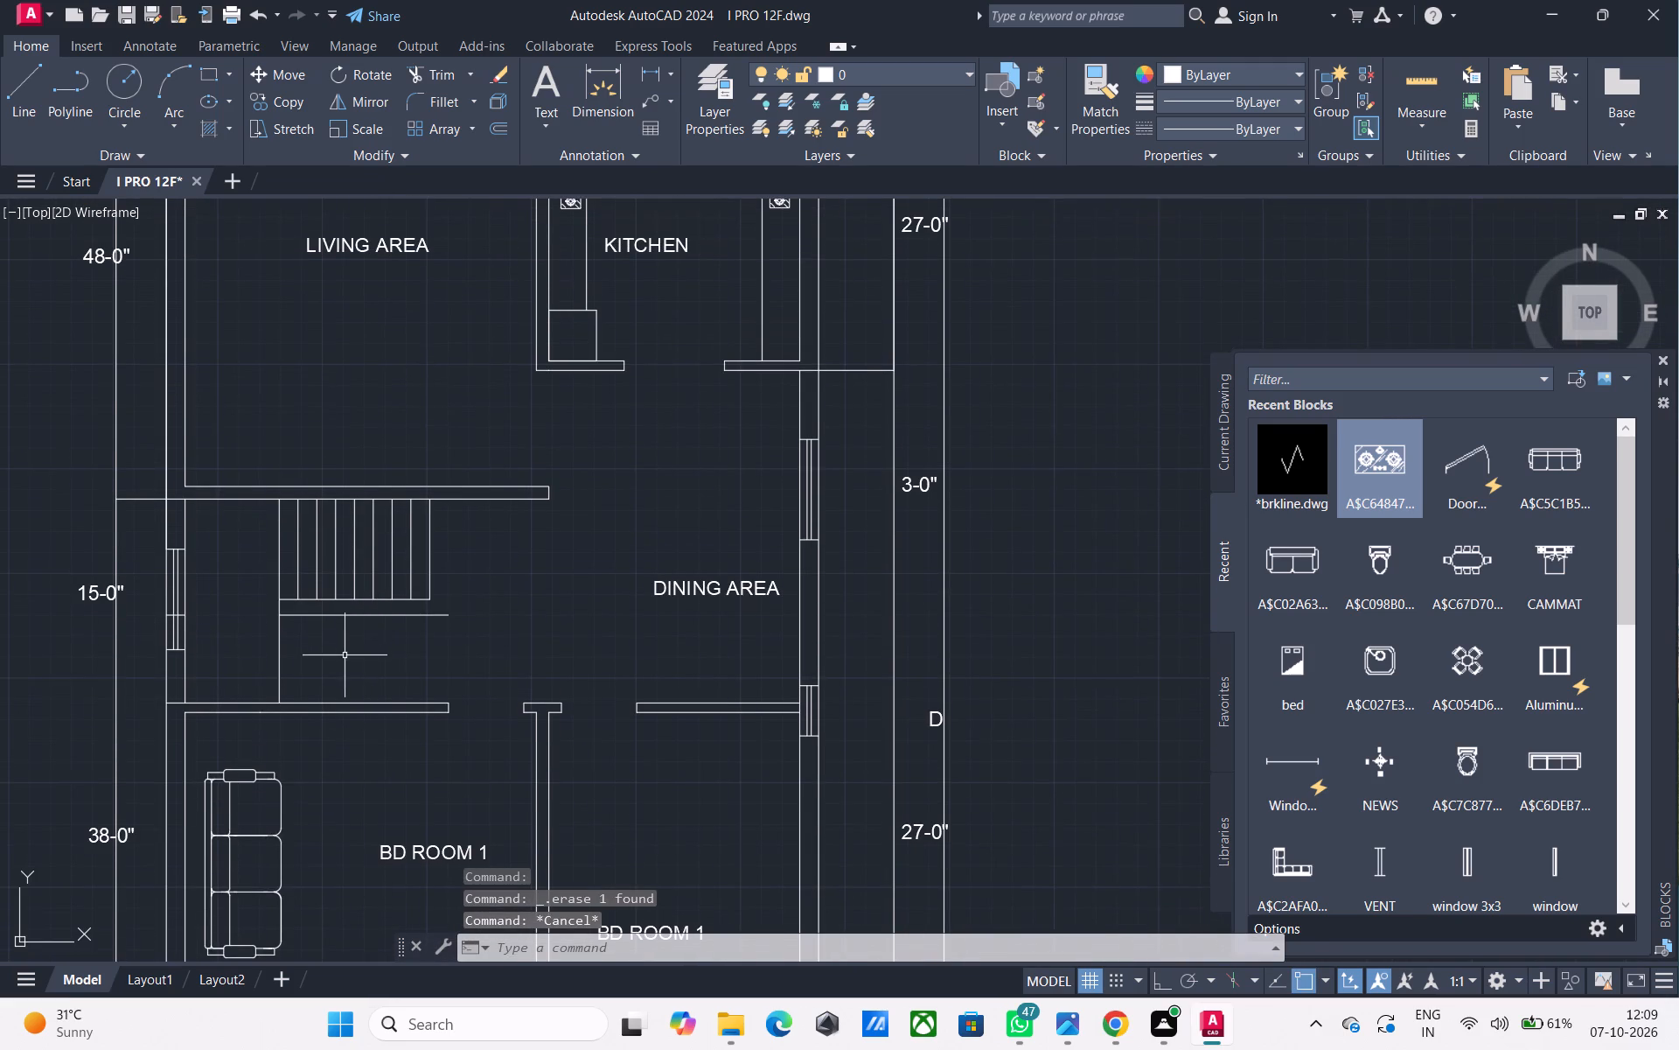
click(483, 551)
click(294, 533)
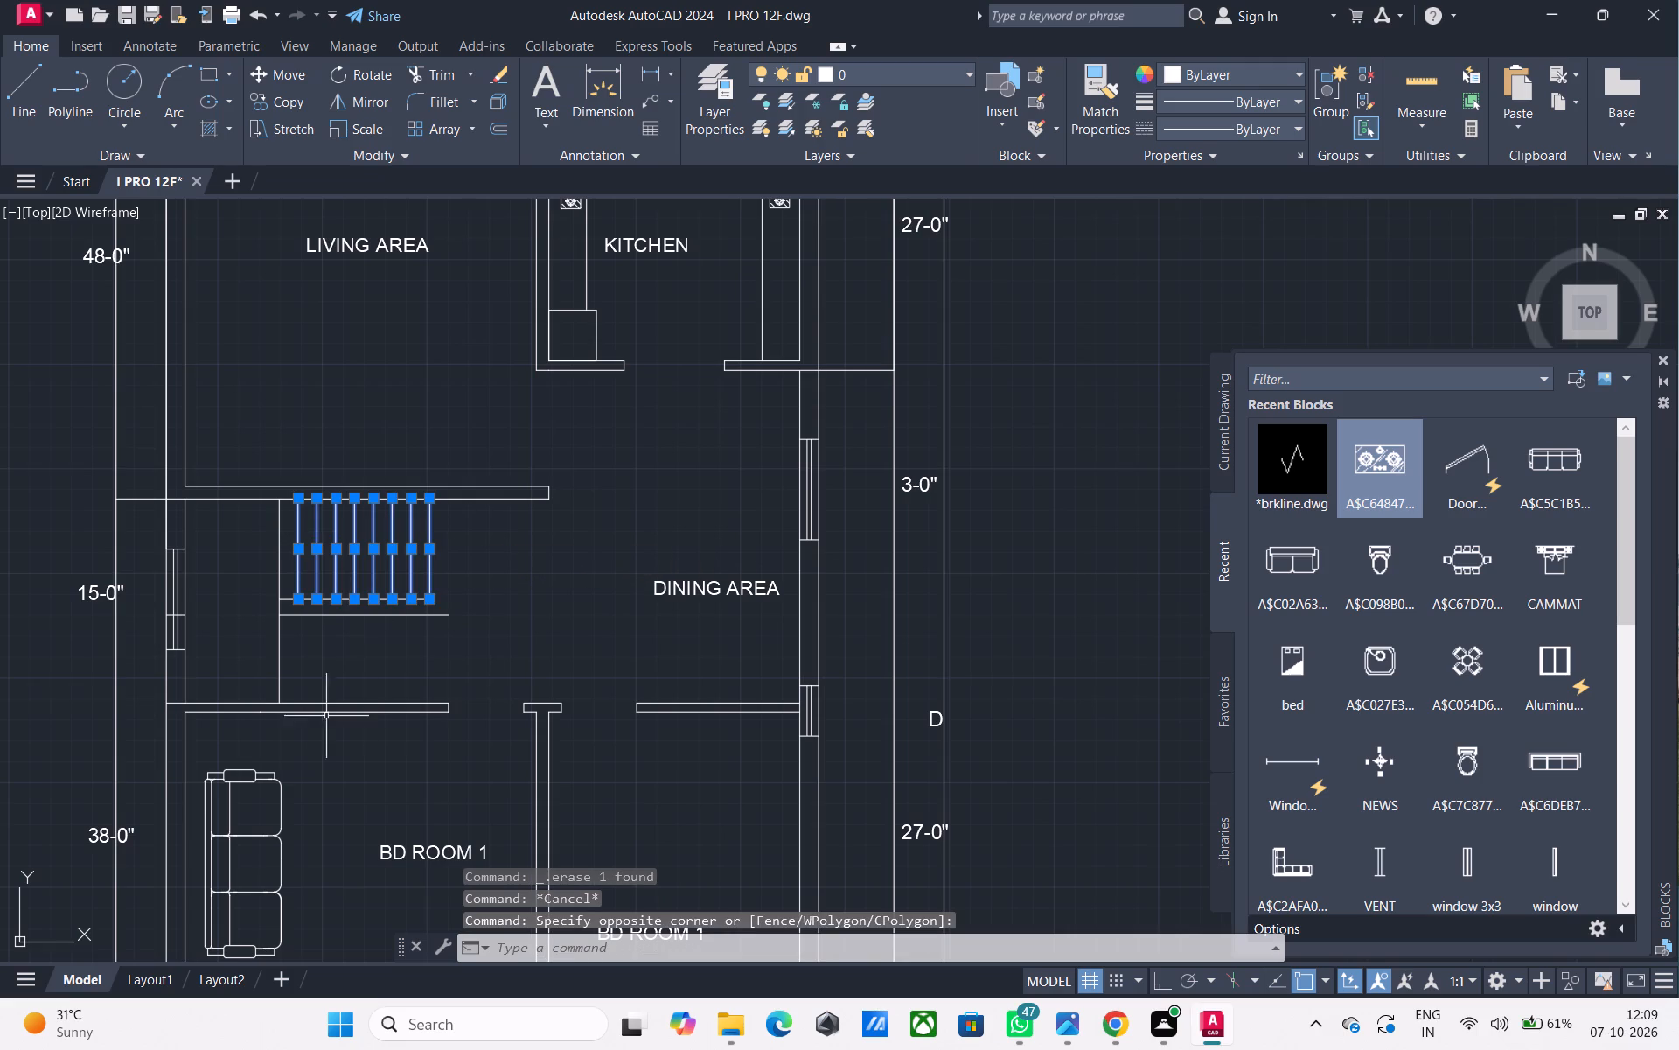
key(c)
text(O)
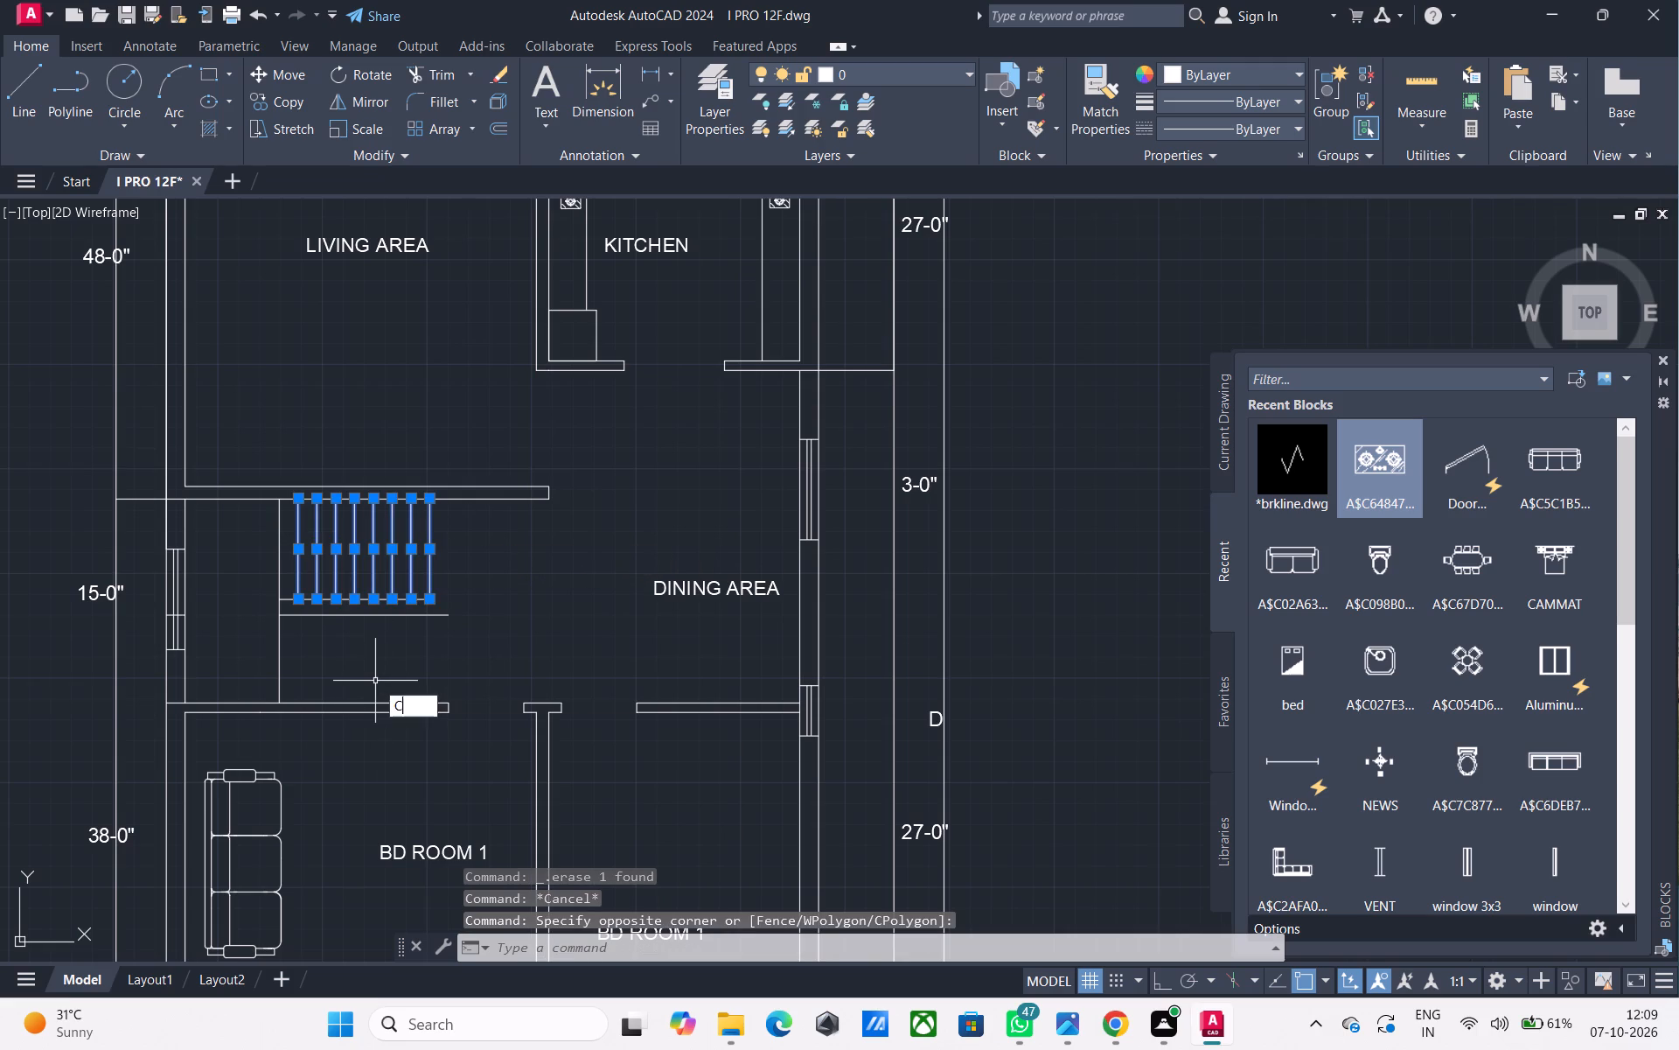
key(space)
click(301, 504)
scroll(300, 646, up, 2)
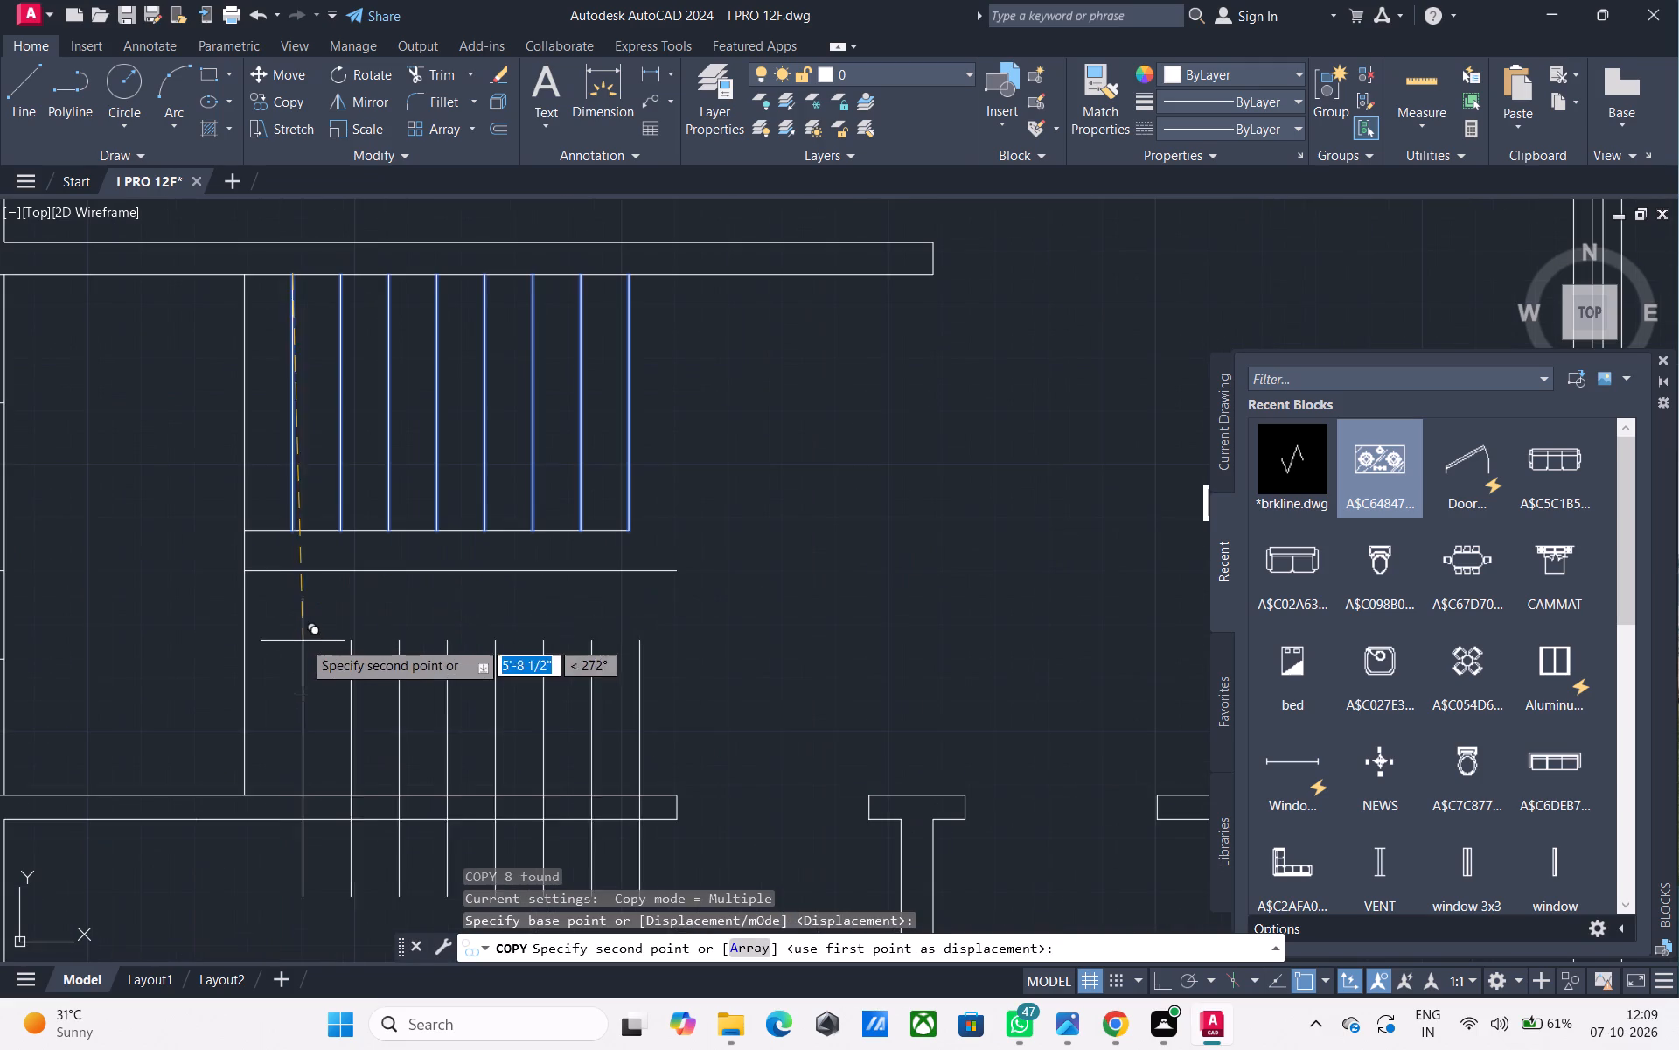
click(295, 573)
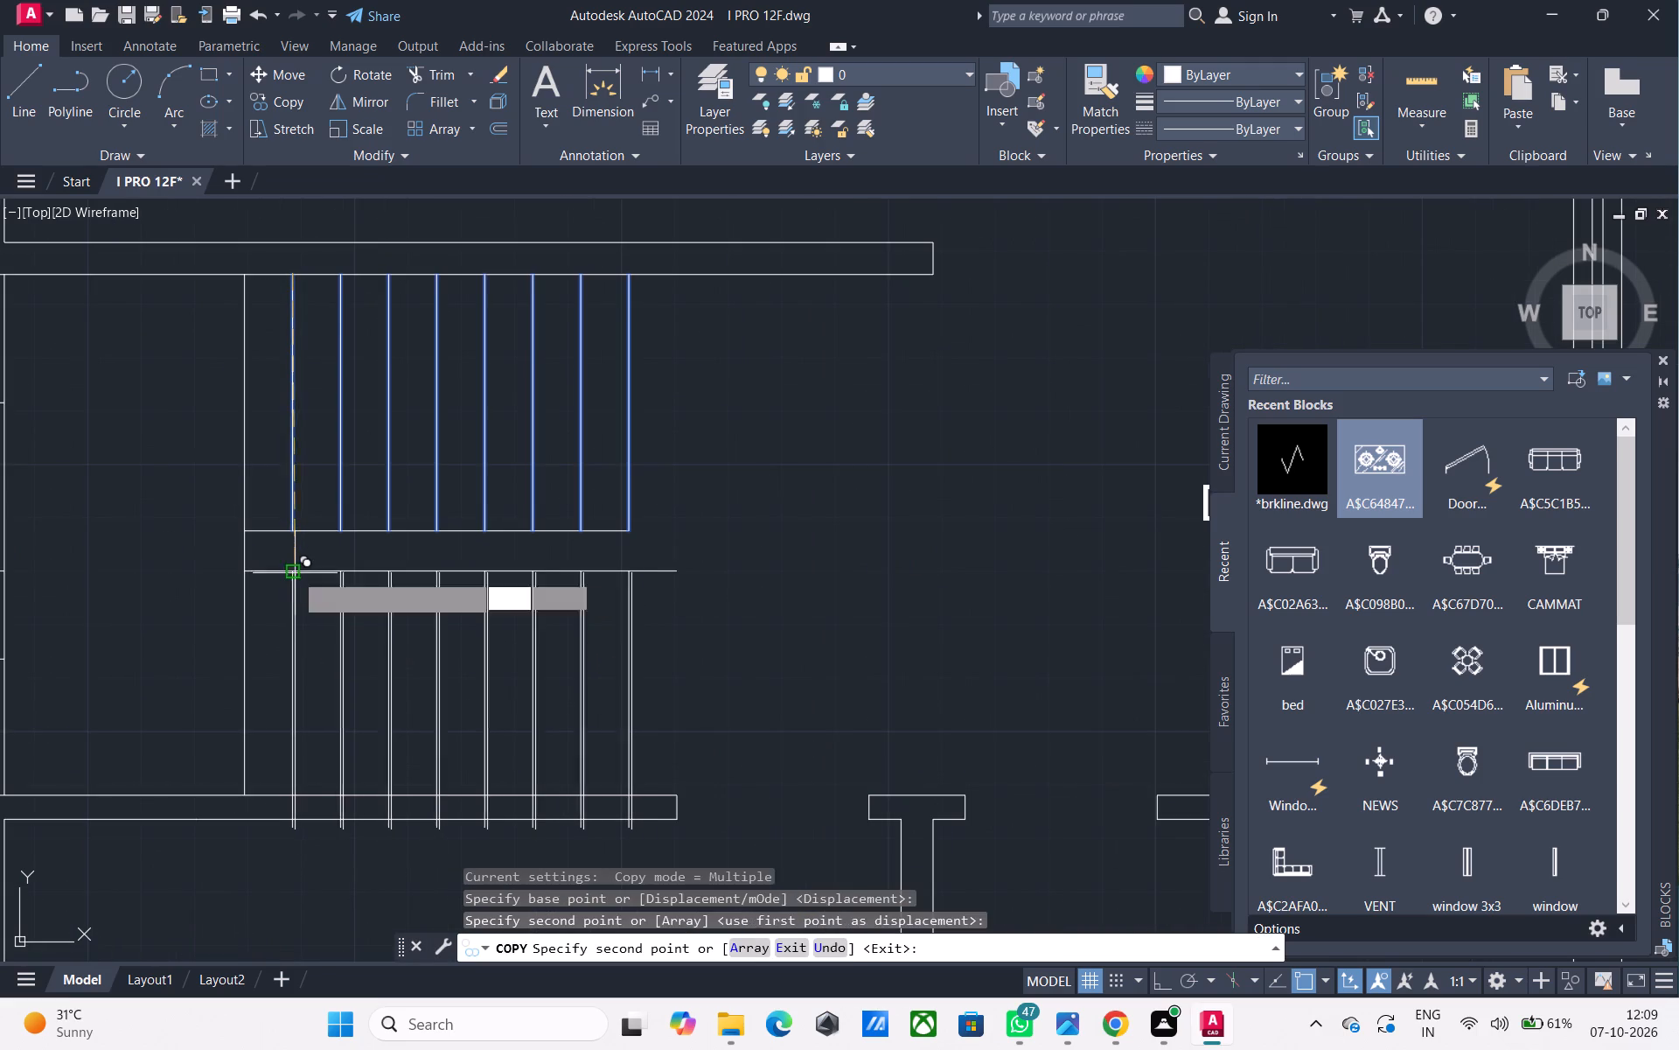
key(Escape)
Trim the copied treads at the wall below and delete their leftover stubs together with the wall's end line.
middle_drag(572, 688, 531, 617)
key(t)
key(r)
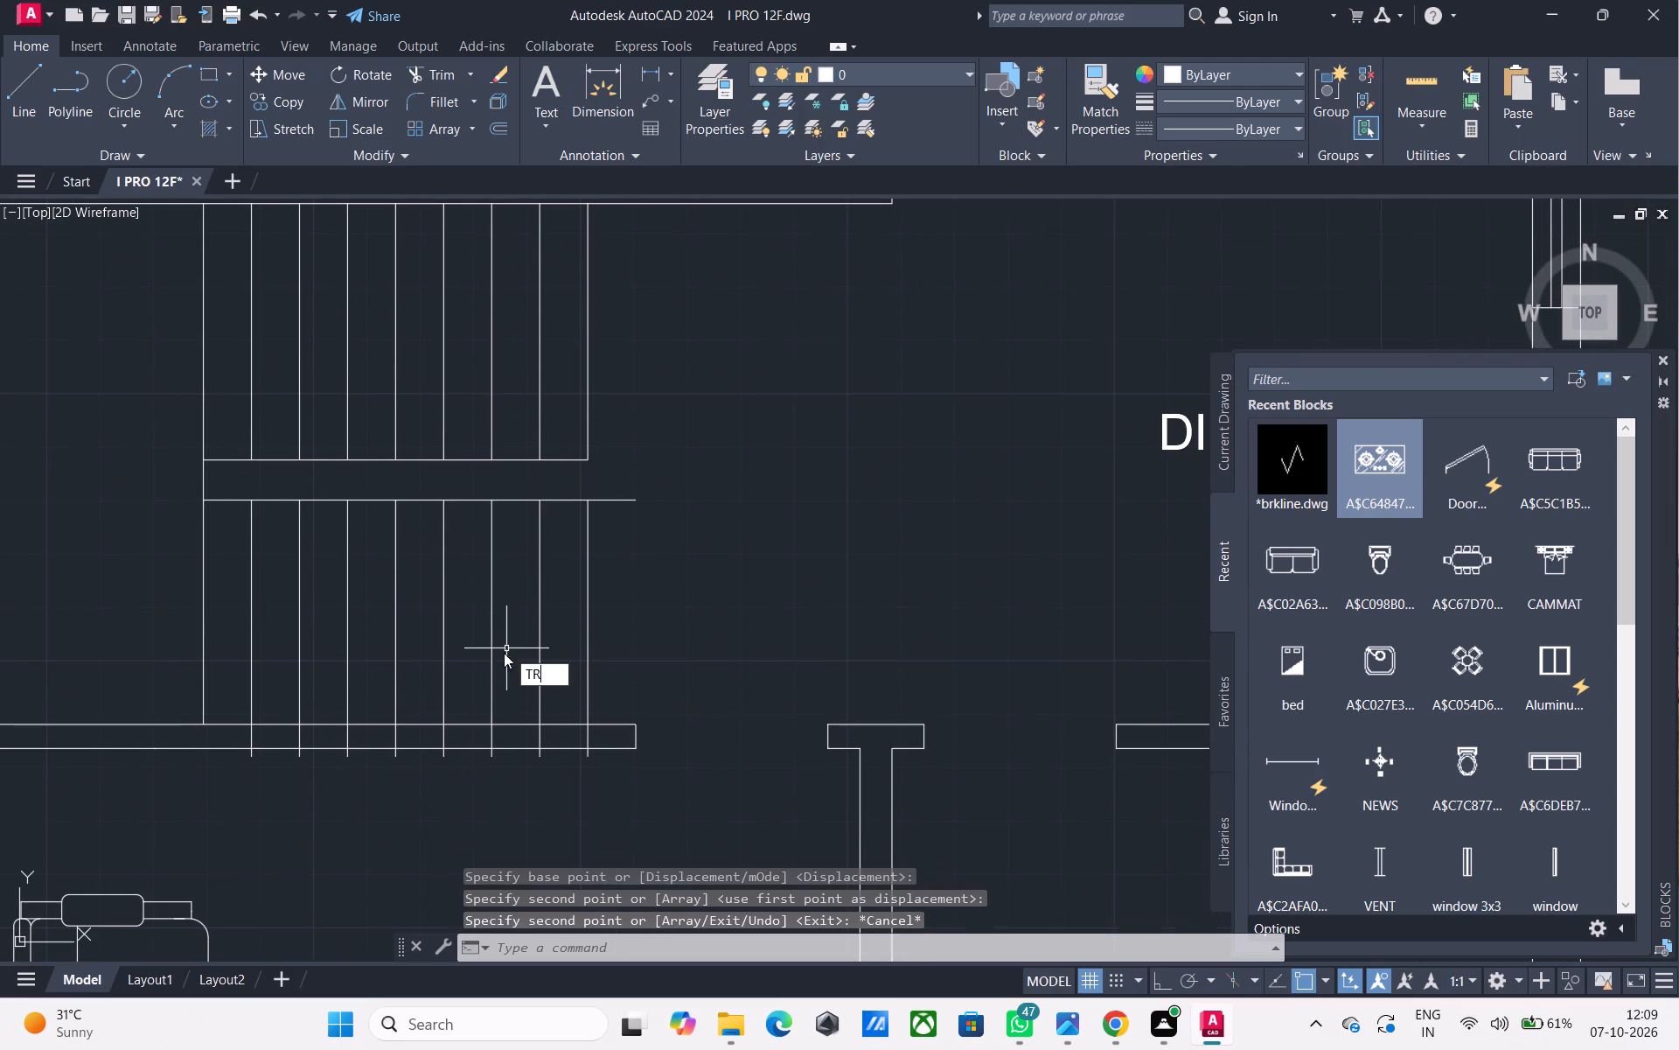
key(space)
scroll(548, 745, up, 1)
click(624, 738)
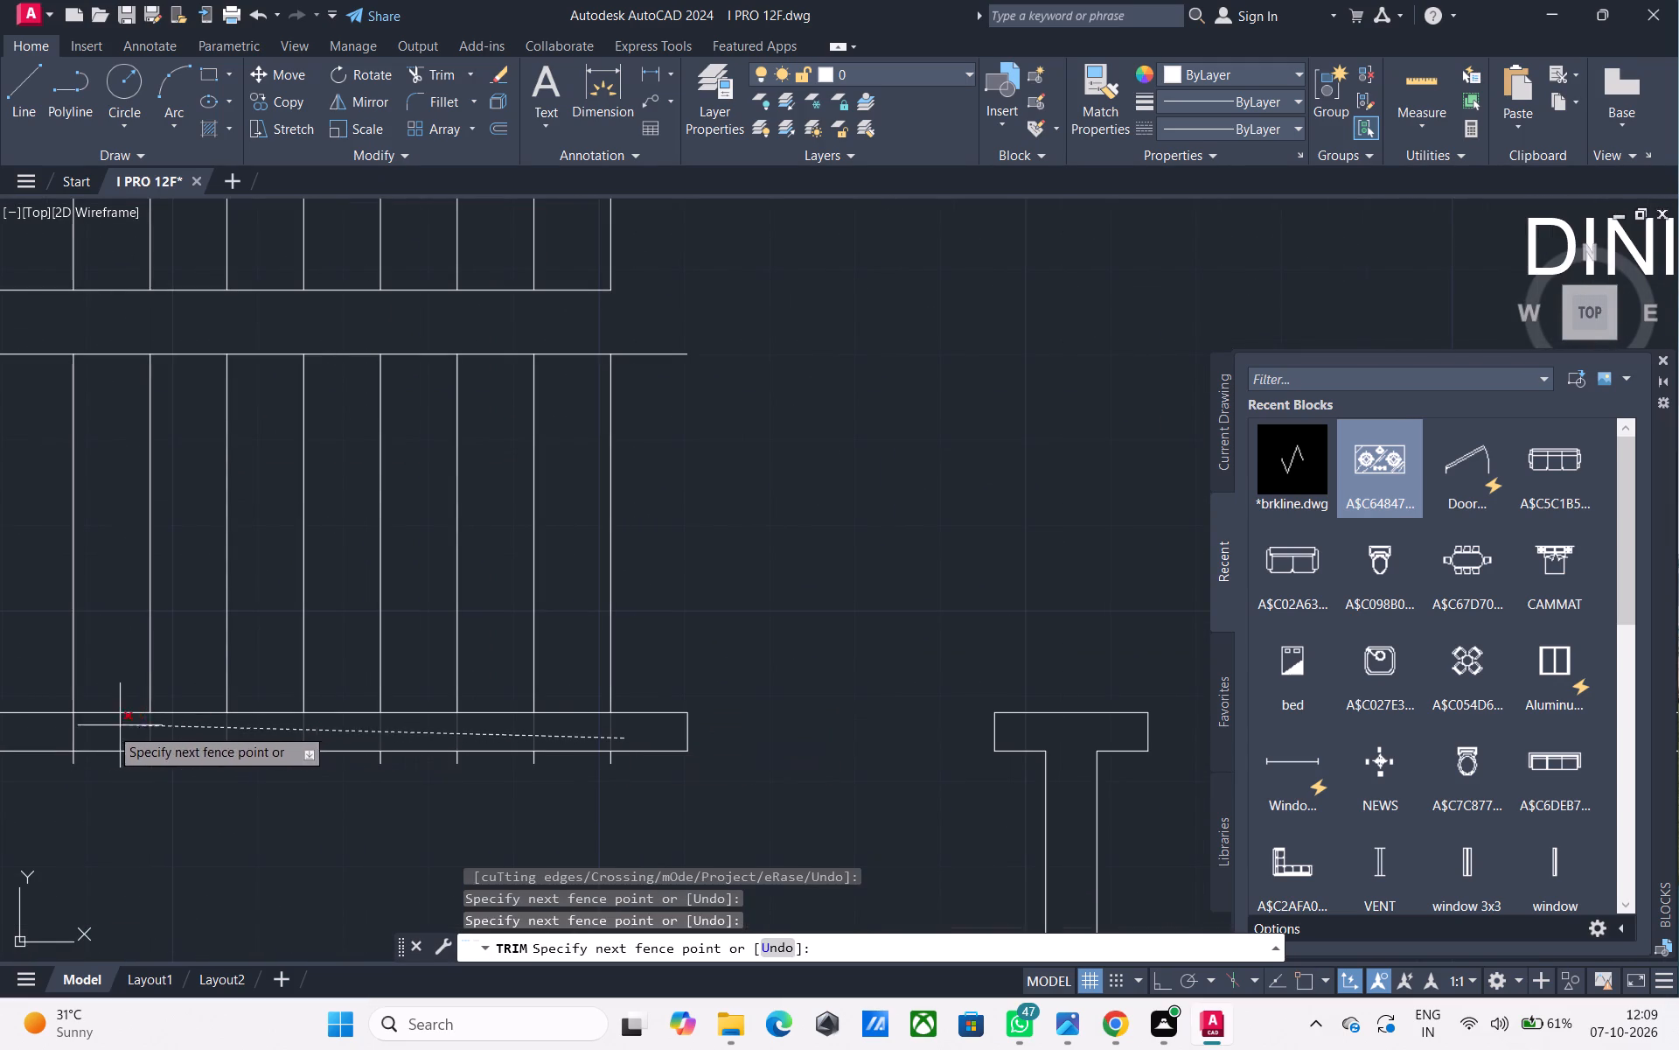
click(68, 732)
key(Escape)
click(45, 708)
click(731, 806)
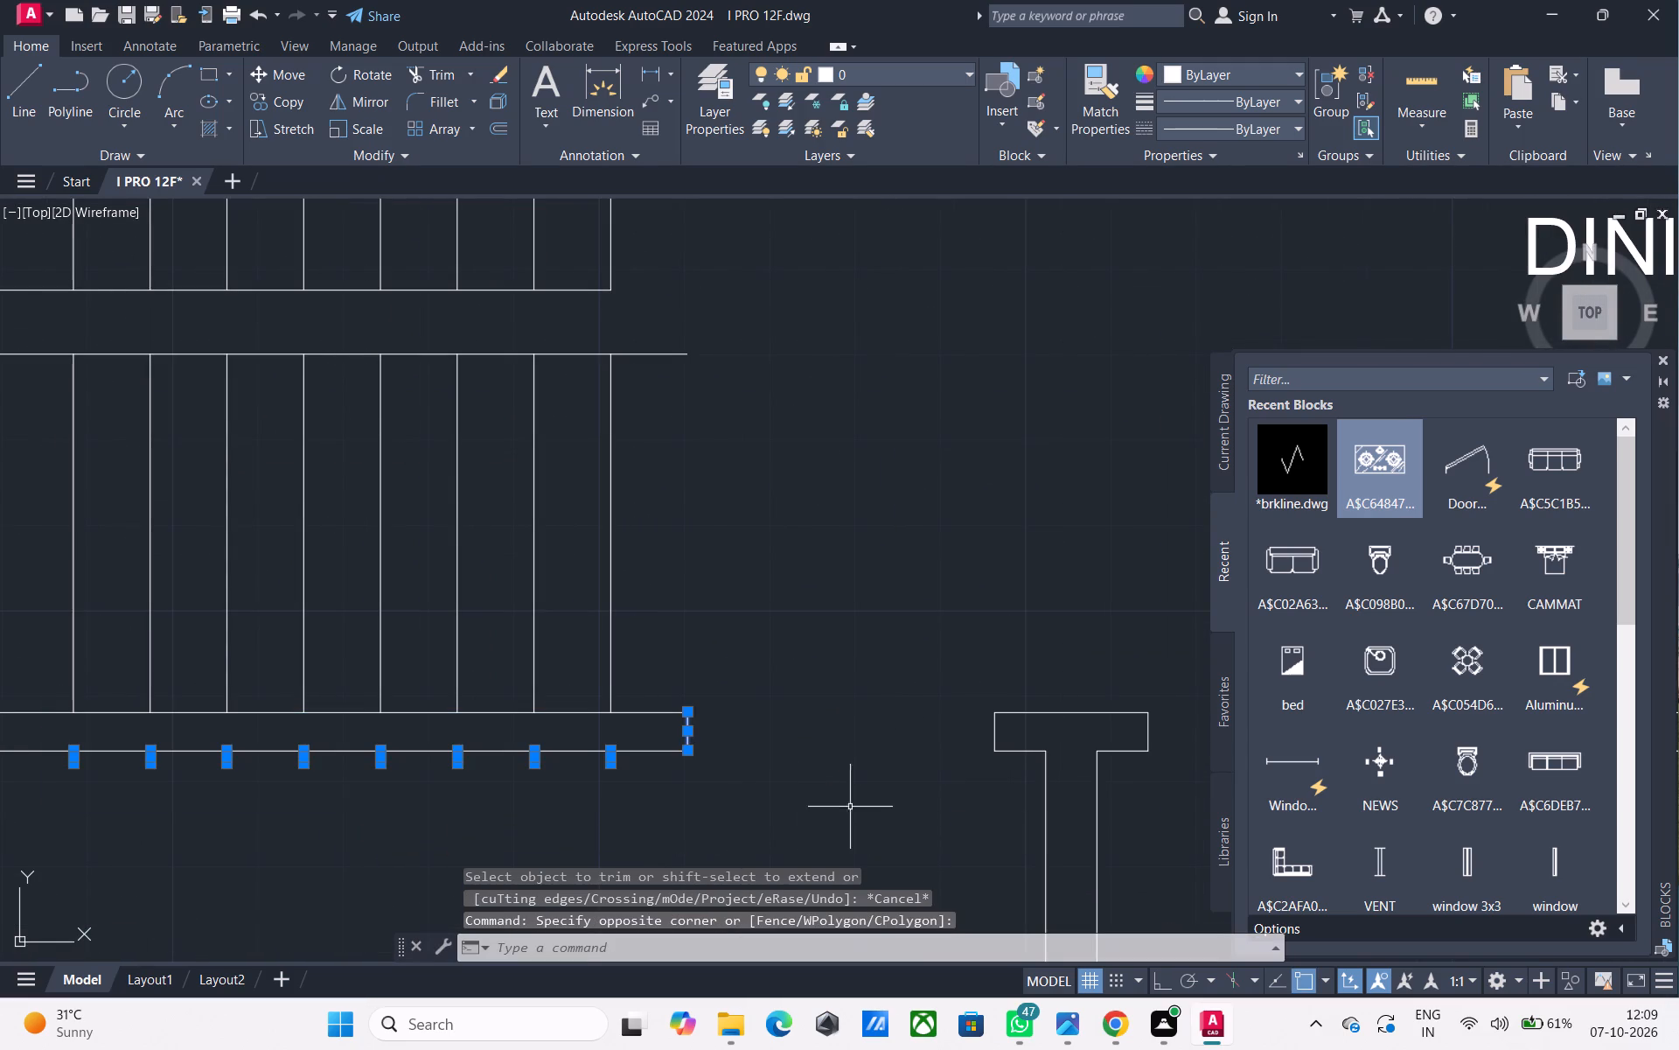
key(Delete)
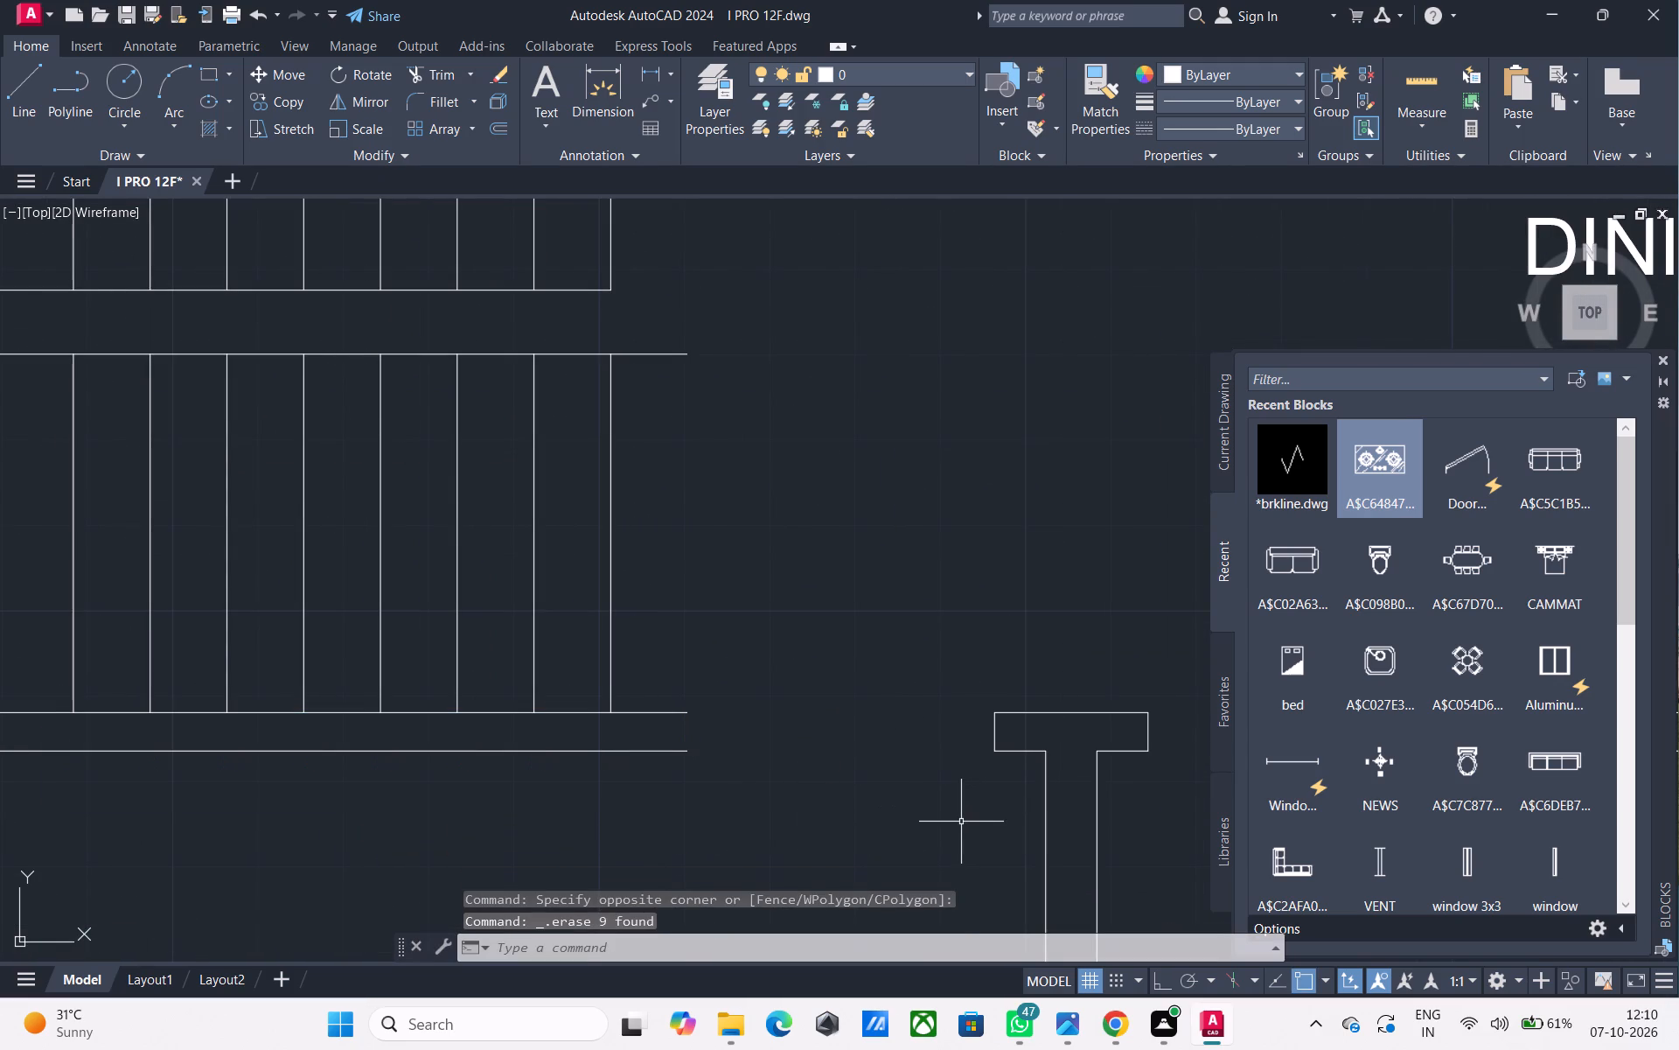
Draw a short line closing the open end of the wall below the staircase.
text(L)
key(space)
click(691, 752)
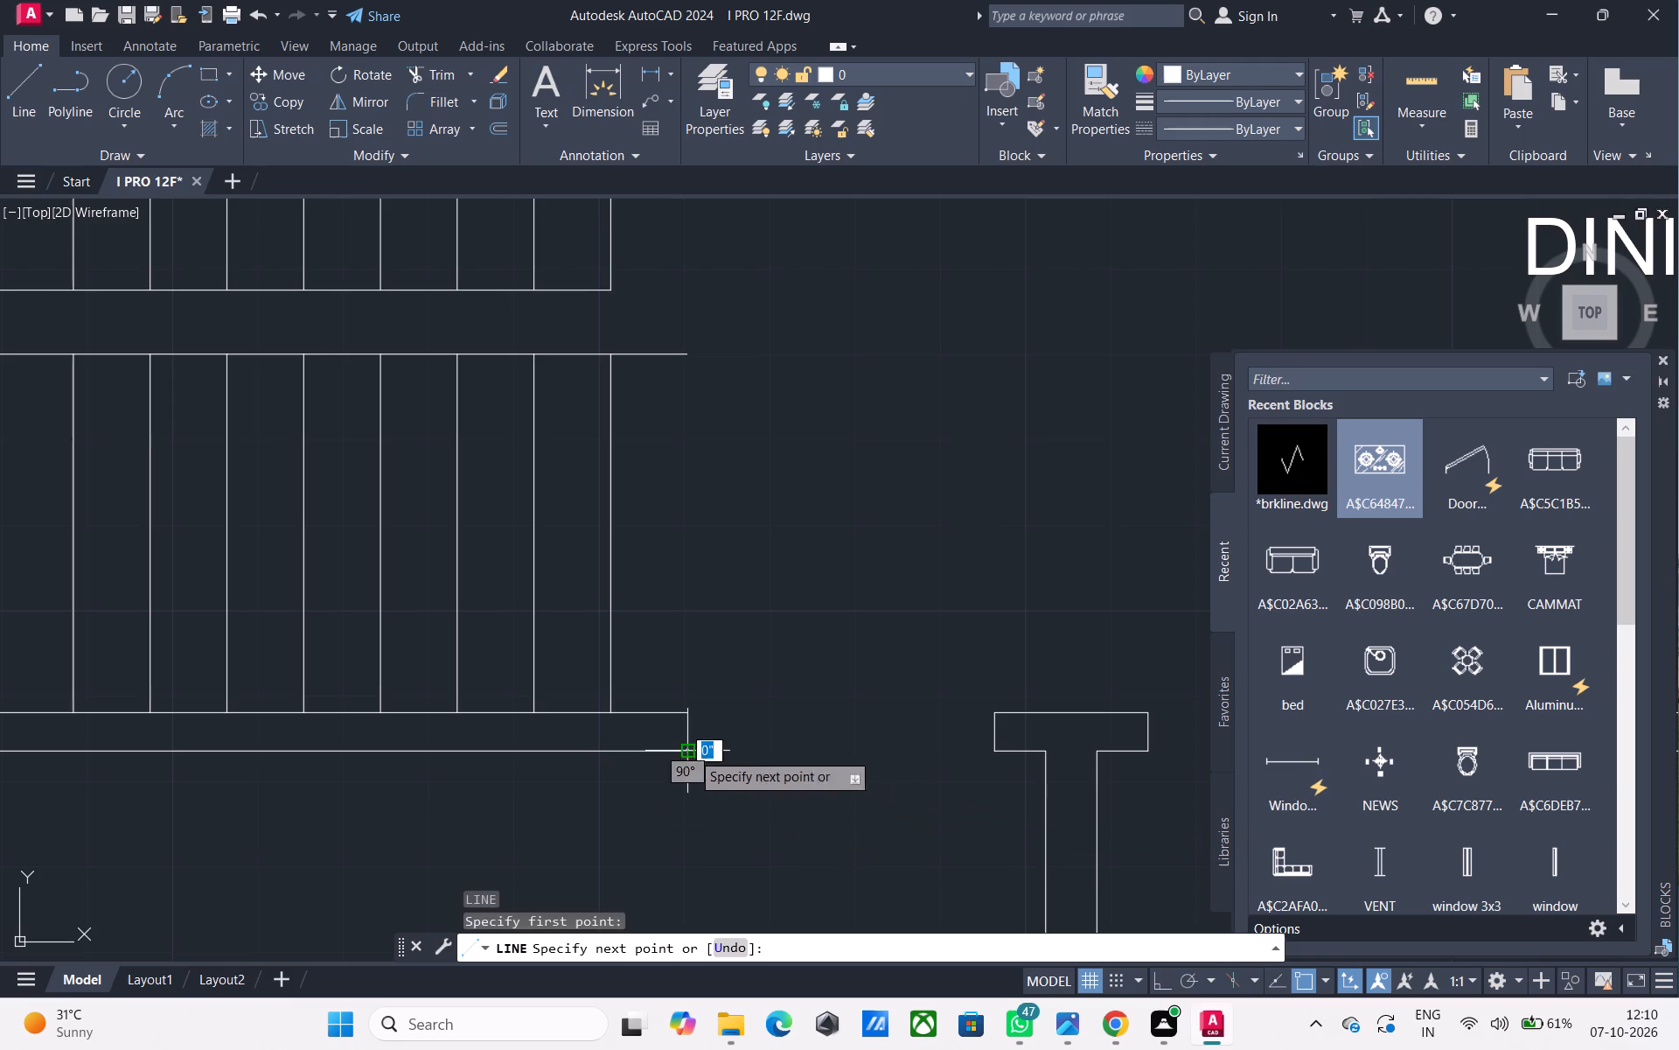
click(690, 718)
key(space)
scroll(692, 728, down, 3)
middle_drag(687, 757, 674, 757)
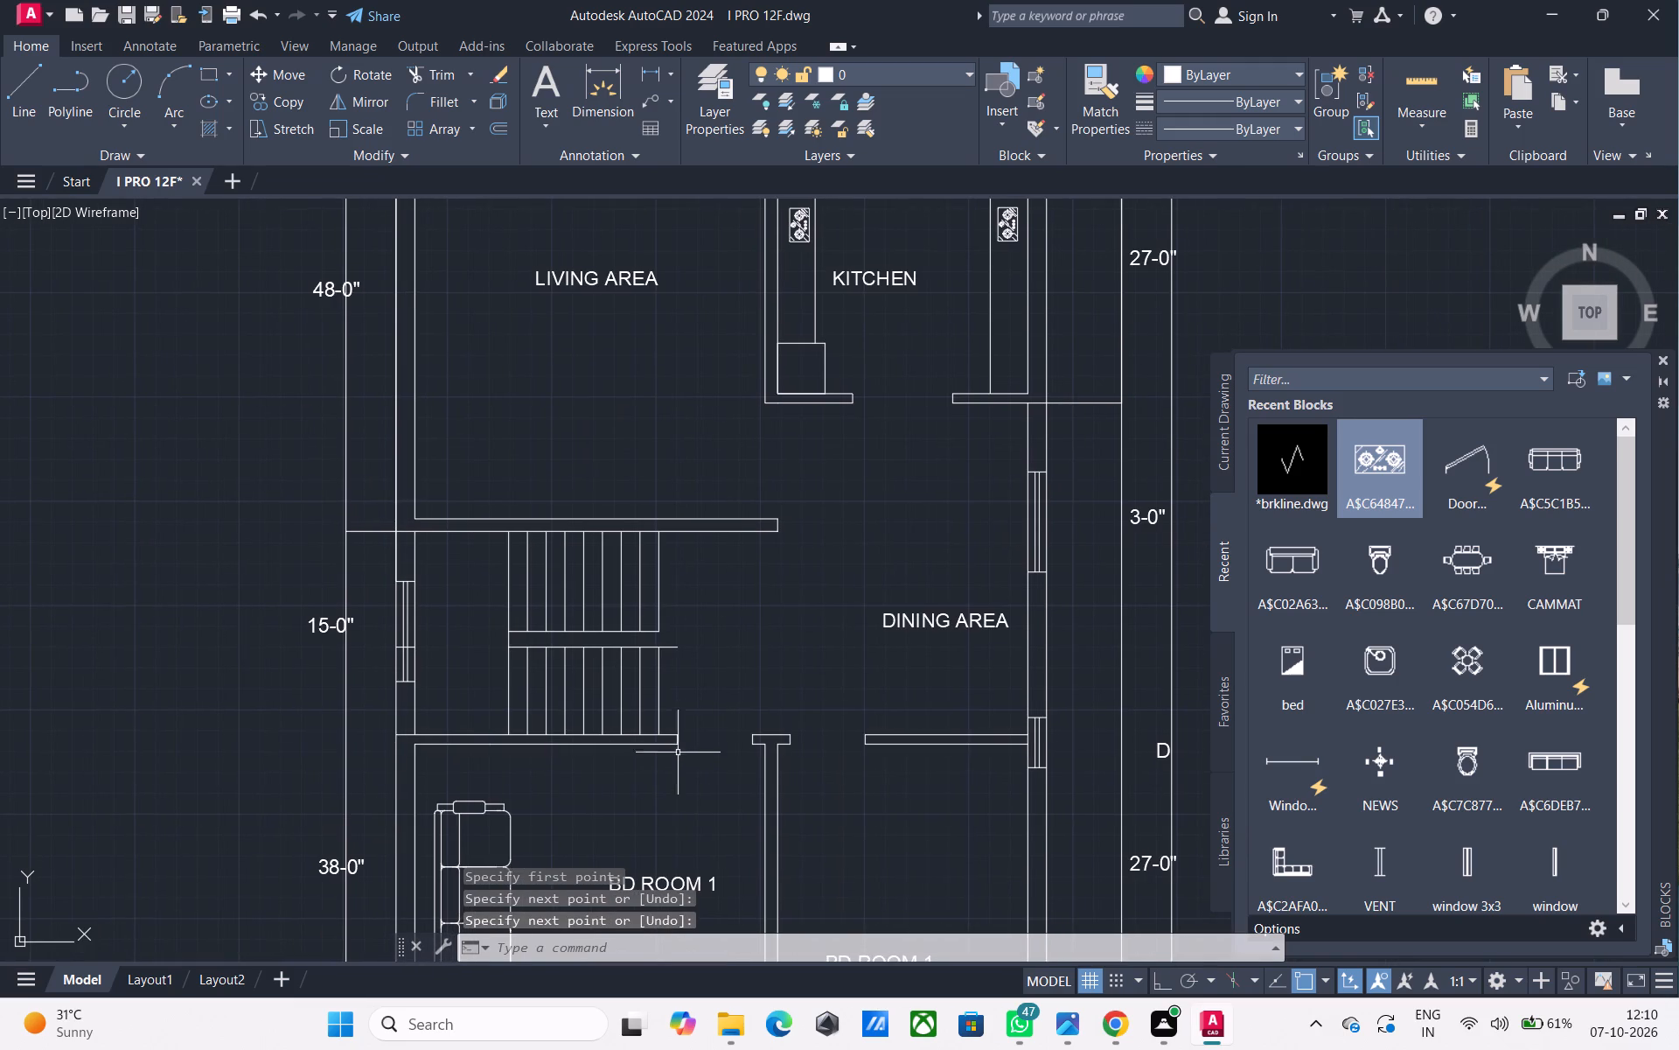
Trim the part of the lower flight's top line that overhangs the last tread.
text(TR)
key(space)
click(673, 646)
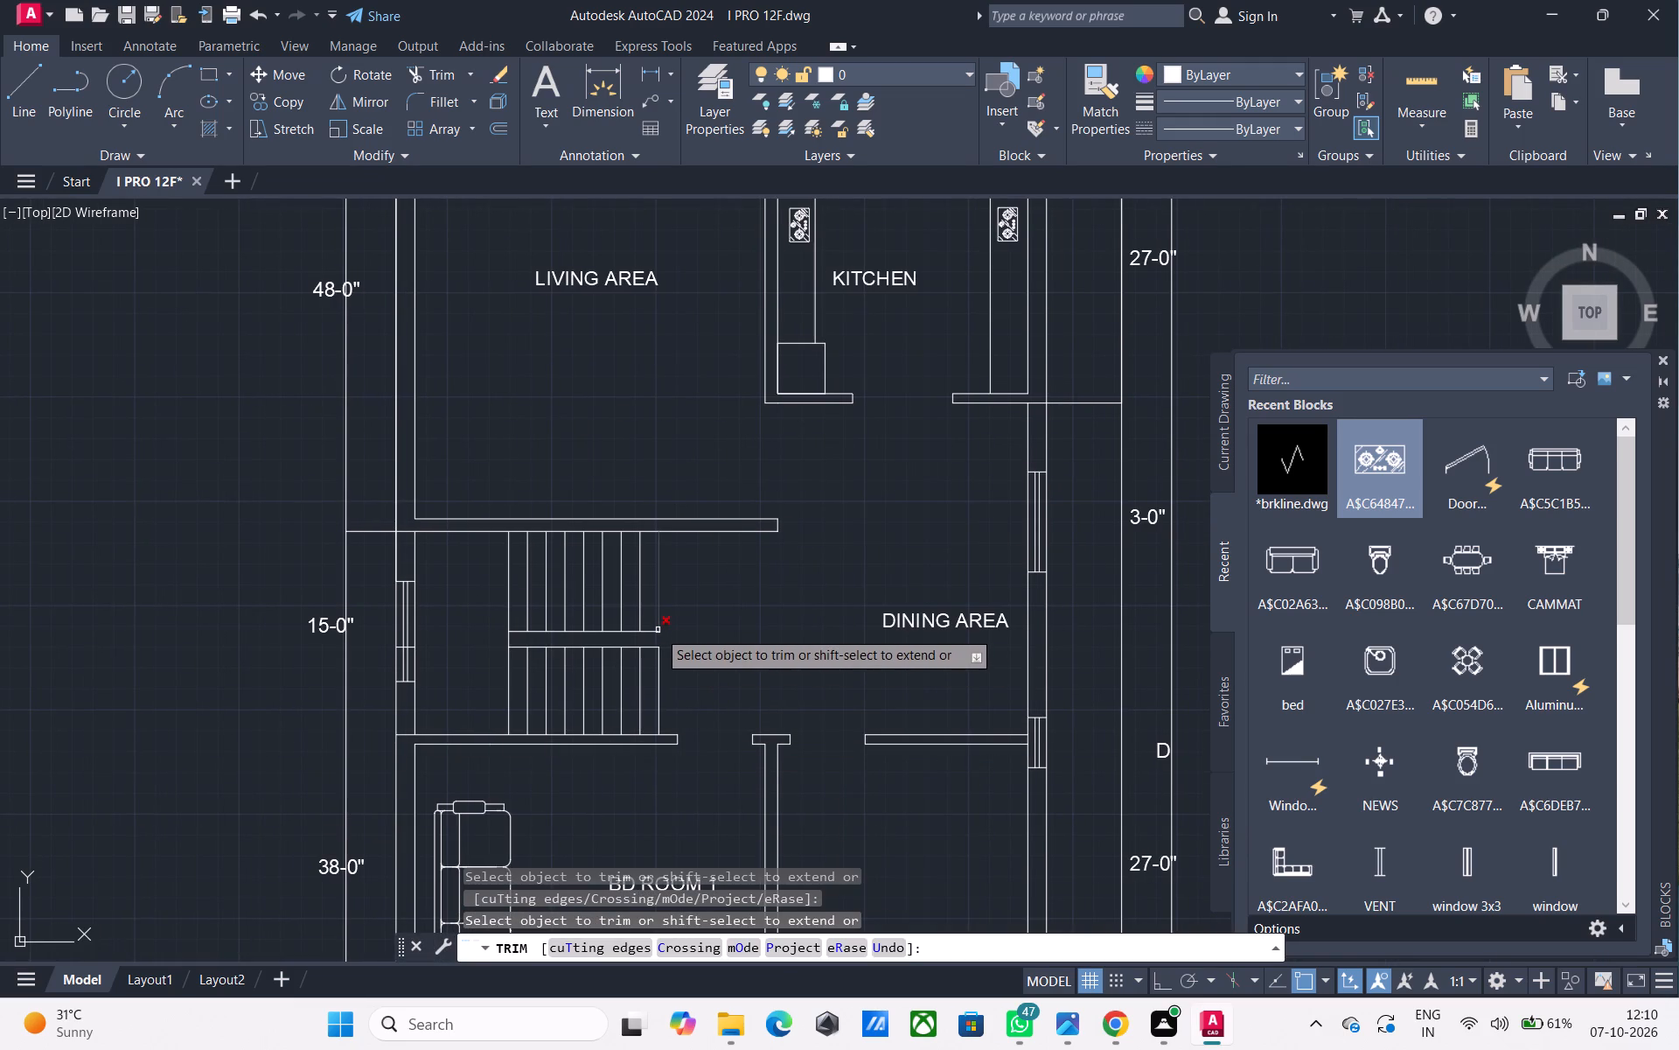
key(Escape)
Draw a horizontal line across the landing from the midpoint between the two flights to the outer wall.
scroll(658, 630, down, 2)
middle_drag(680, 651, 649, 629)
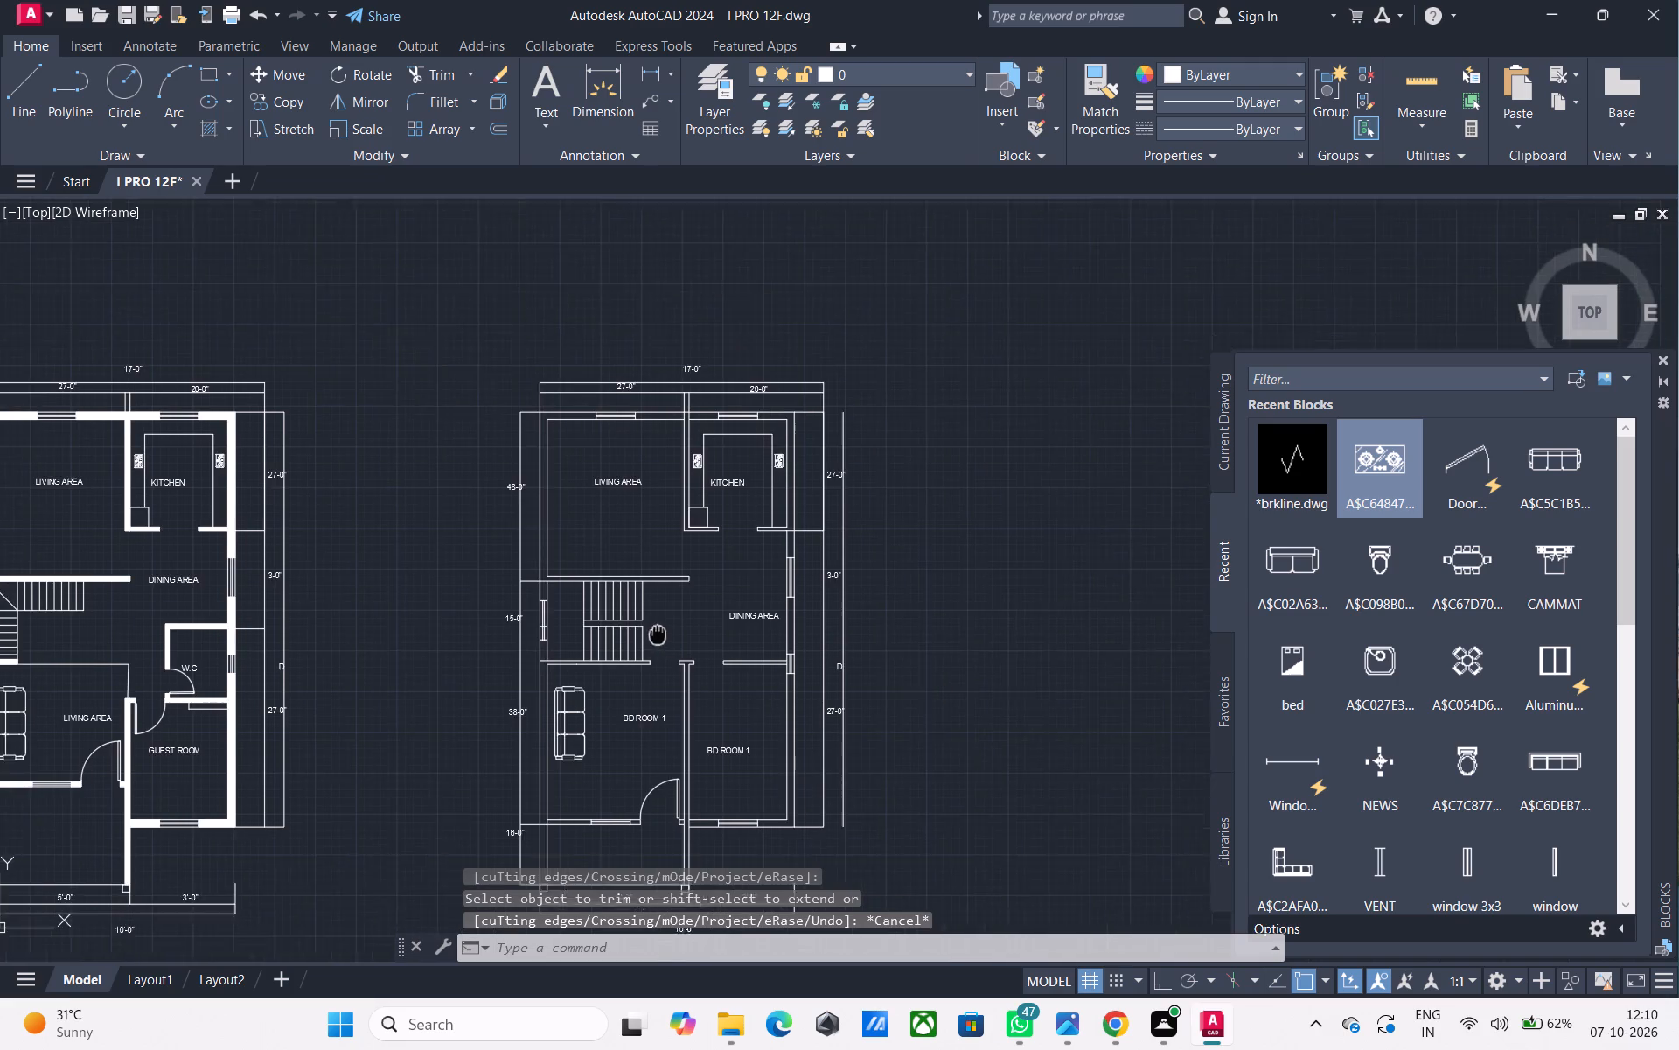
middle_drag(649, 629, 632, 616)
middle_drag(570, 619, 554, 609)
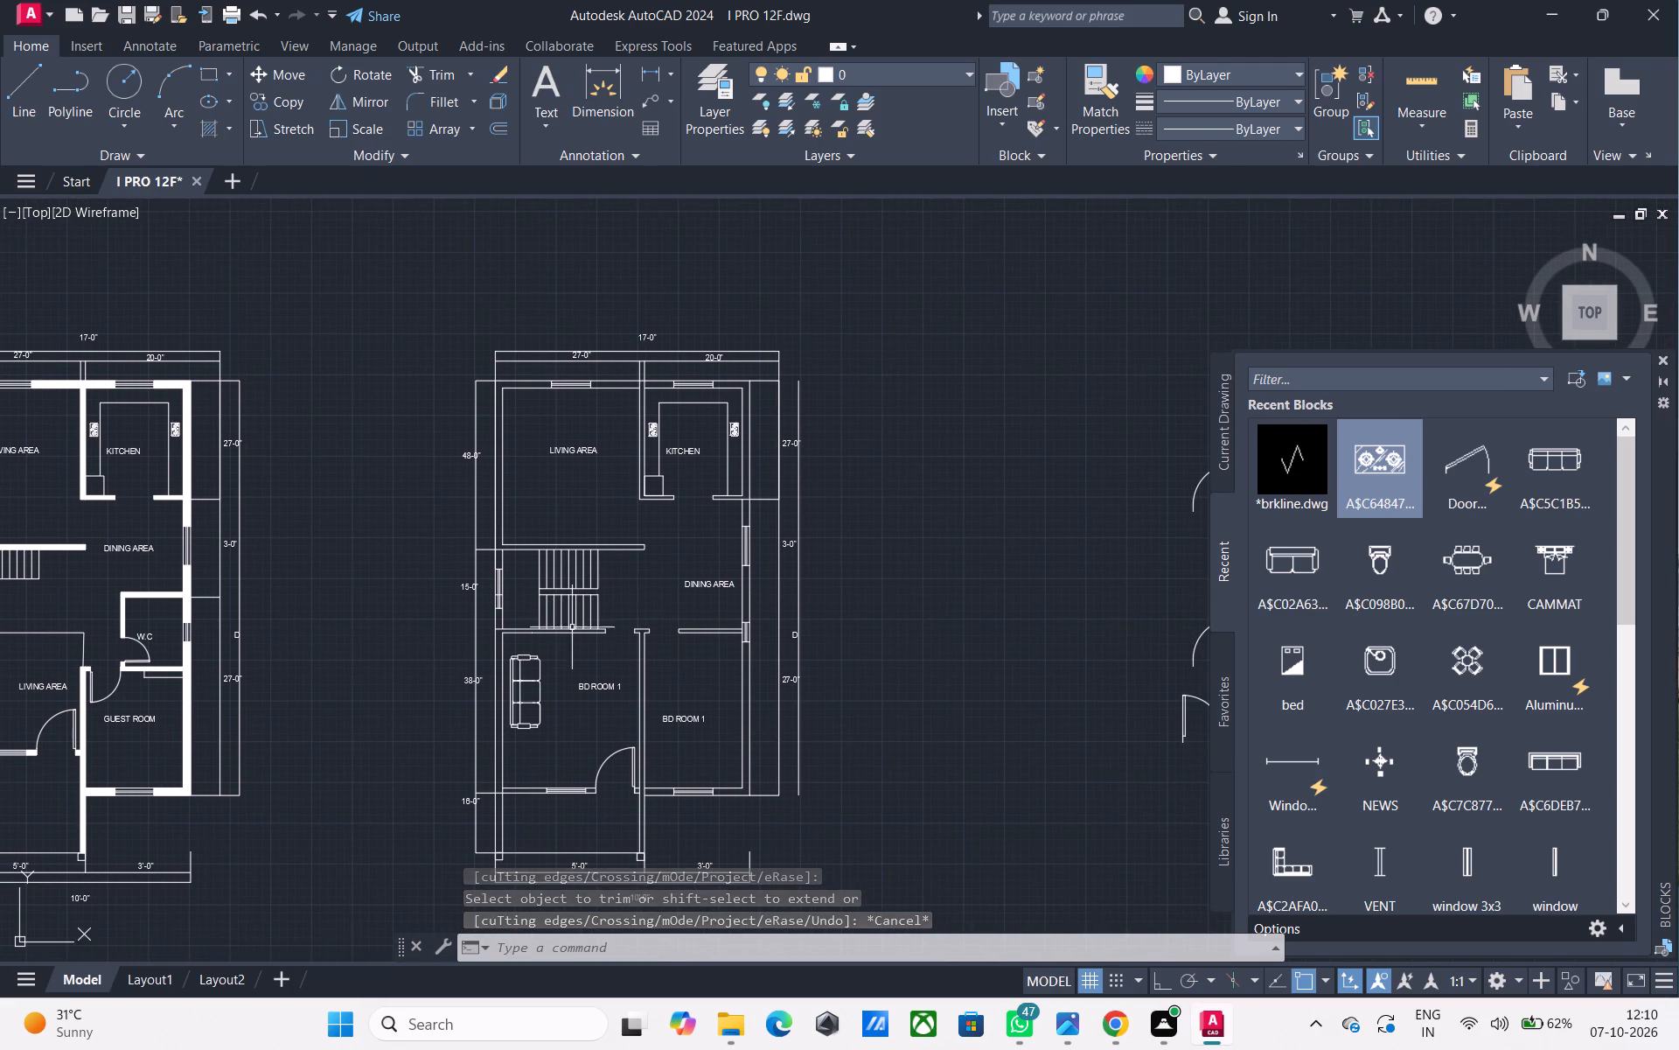
middle_drag(572, 627, 550, 673)
text(L)
key(space)
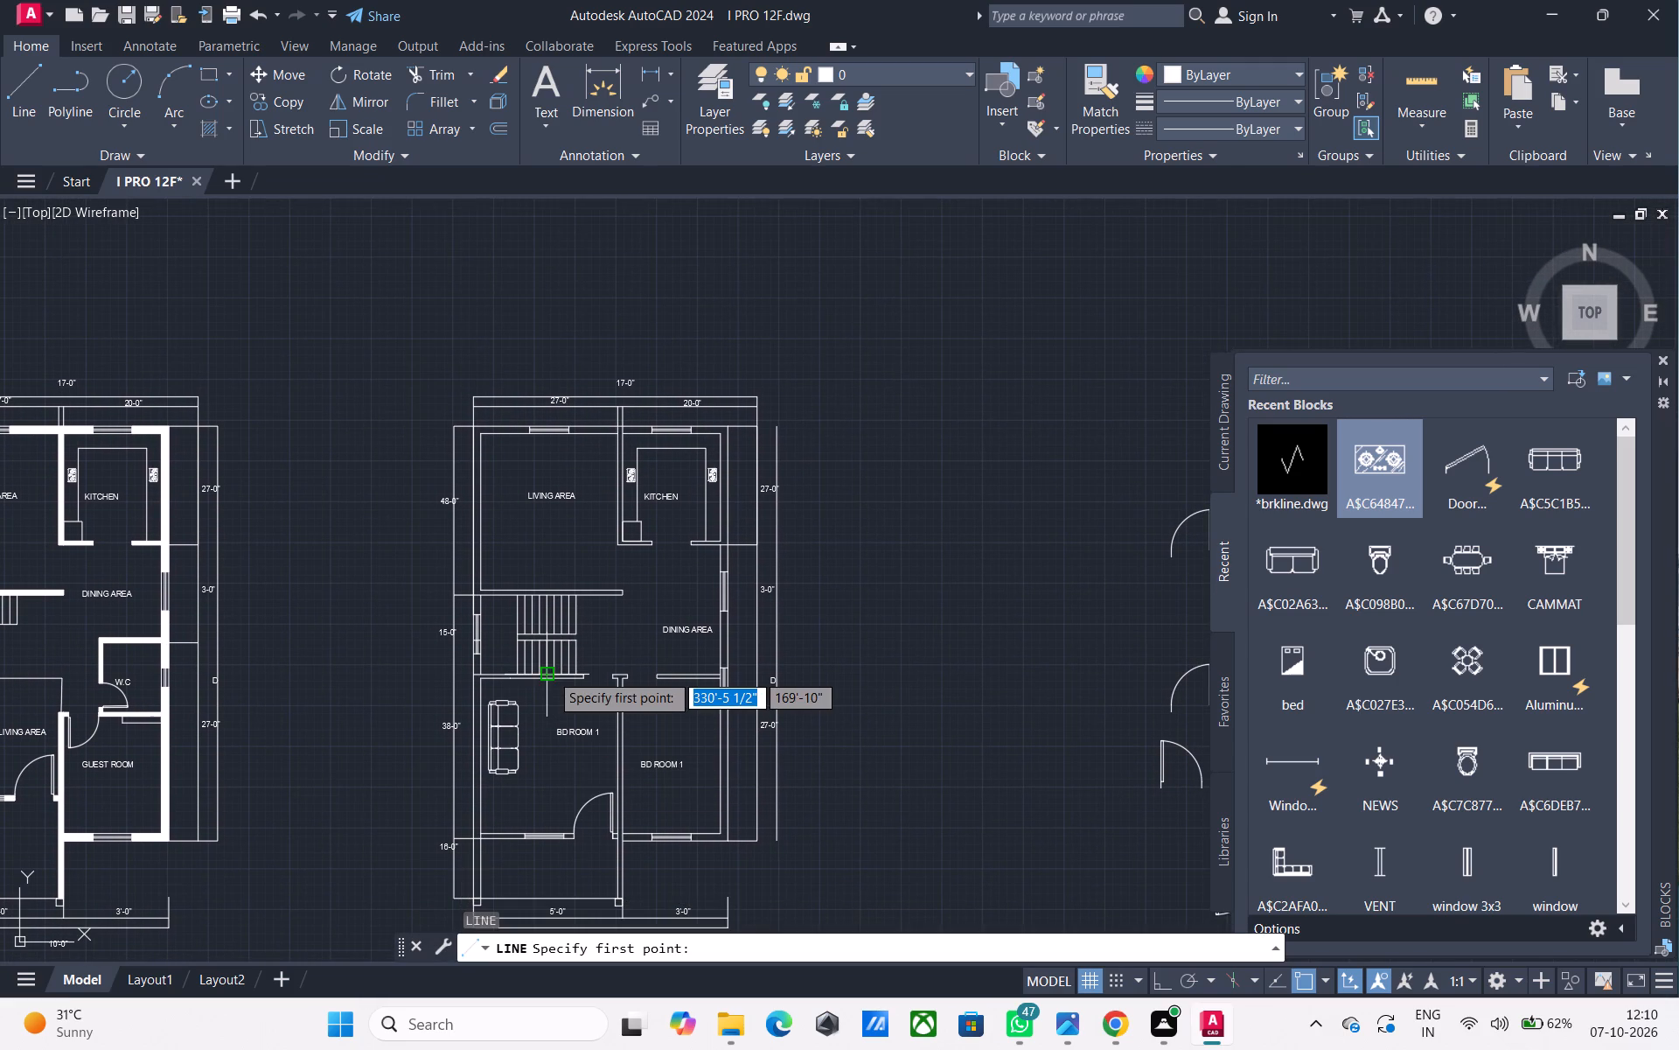
scroll(527, 631, up, 4)
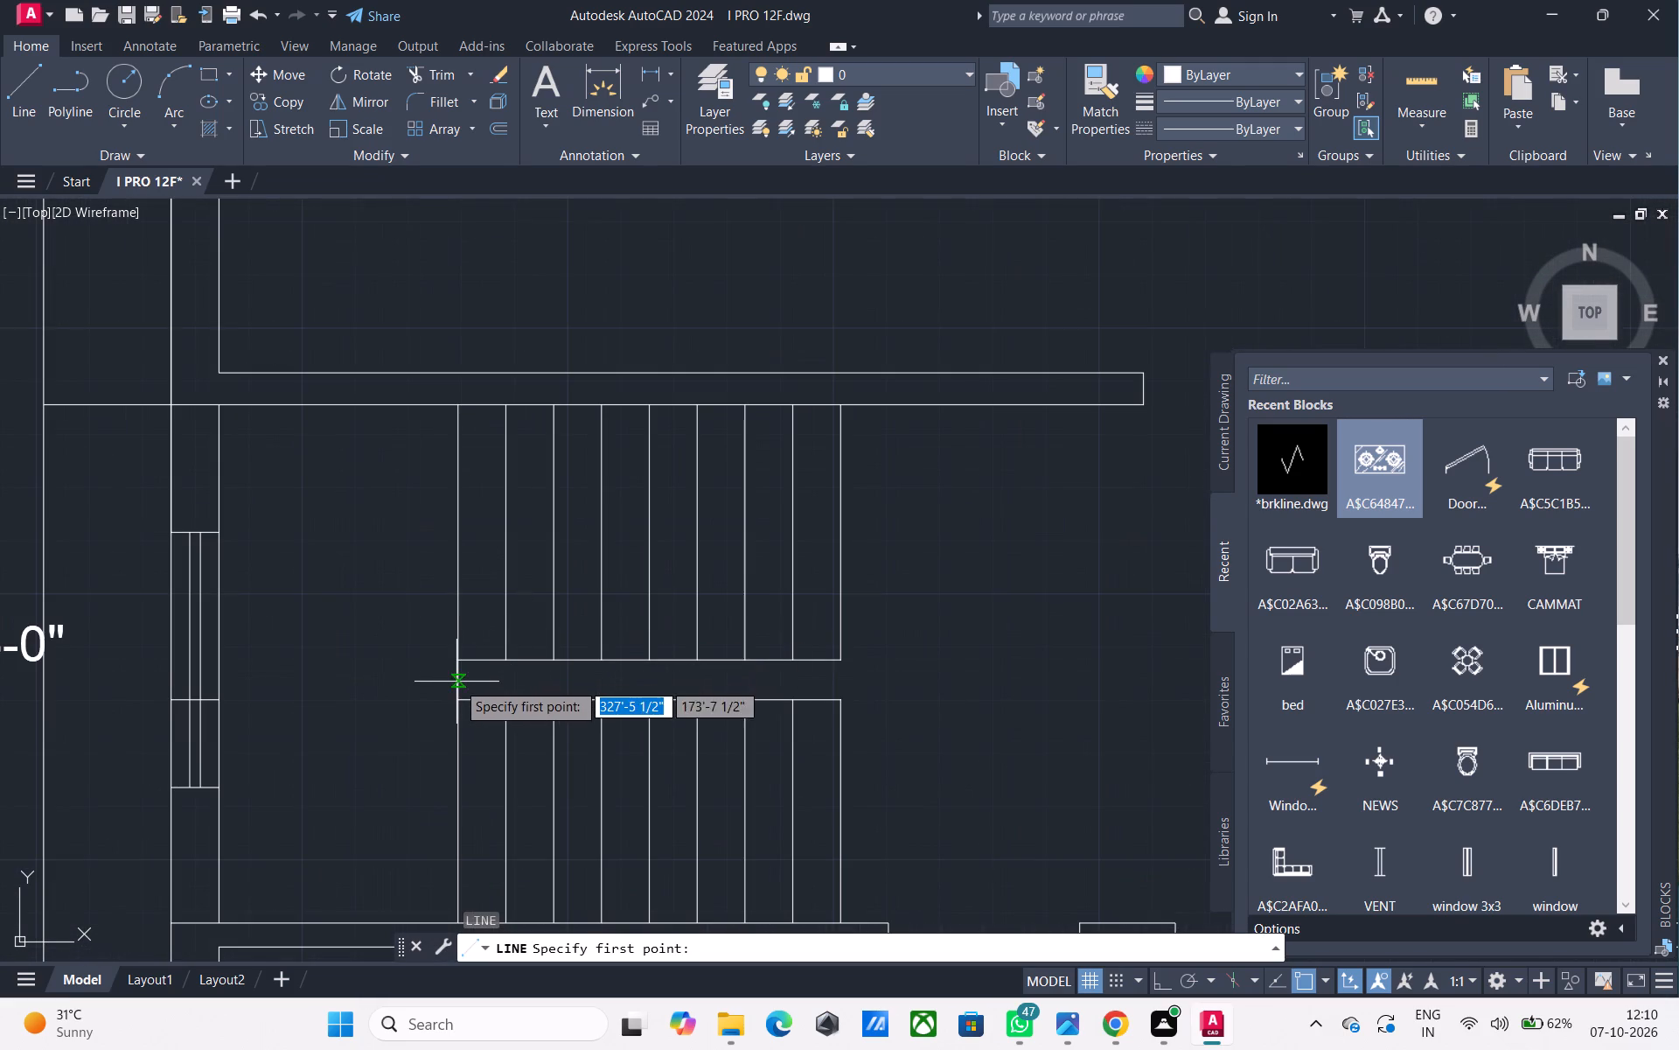
click(456, 682)
click(217, 673)
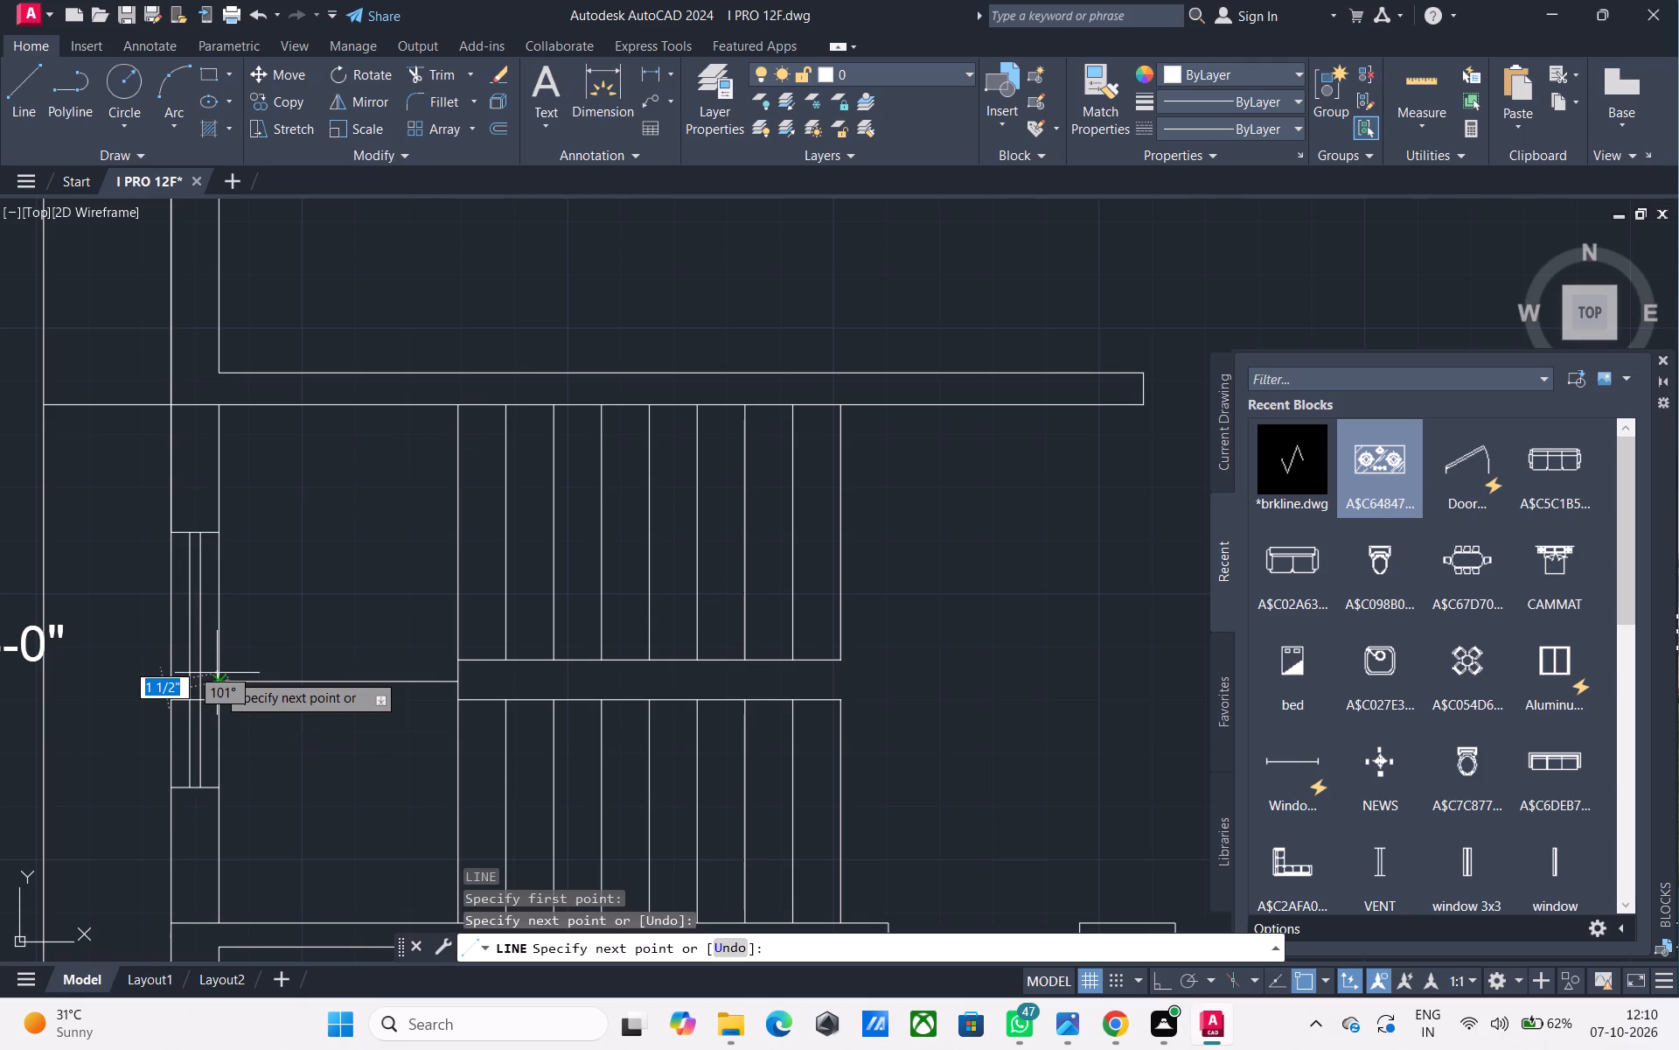
key(space)
Draw two diagonal winder lines from the midpoint between the flights to the landing's upper and lower wall corners.
text(L)
key(space)
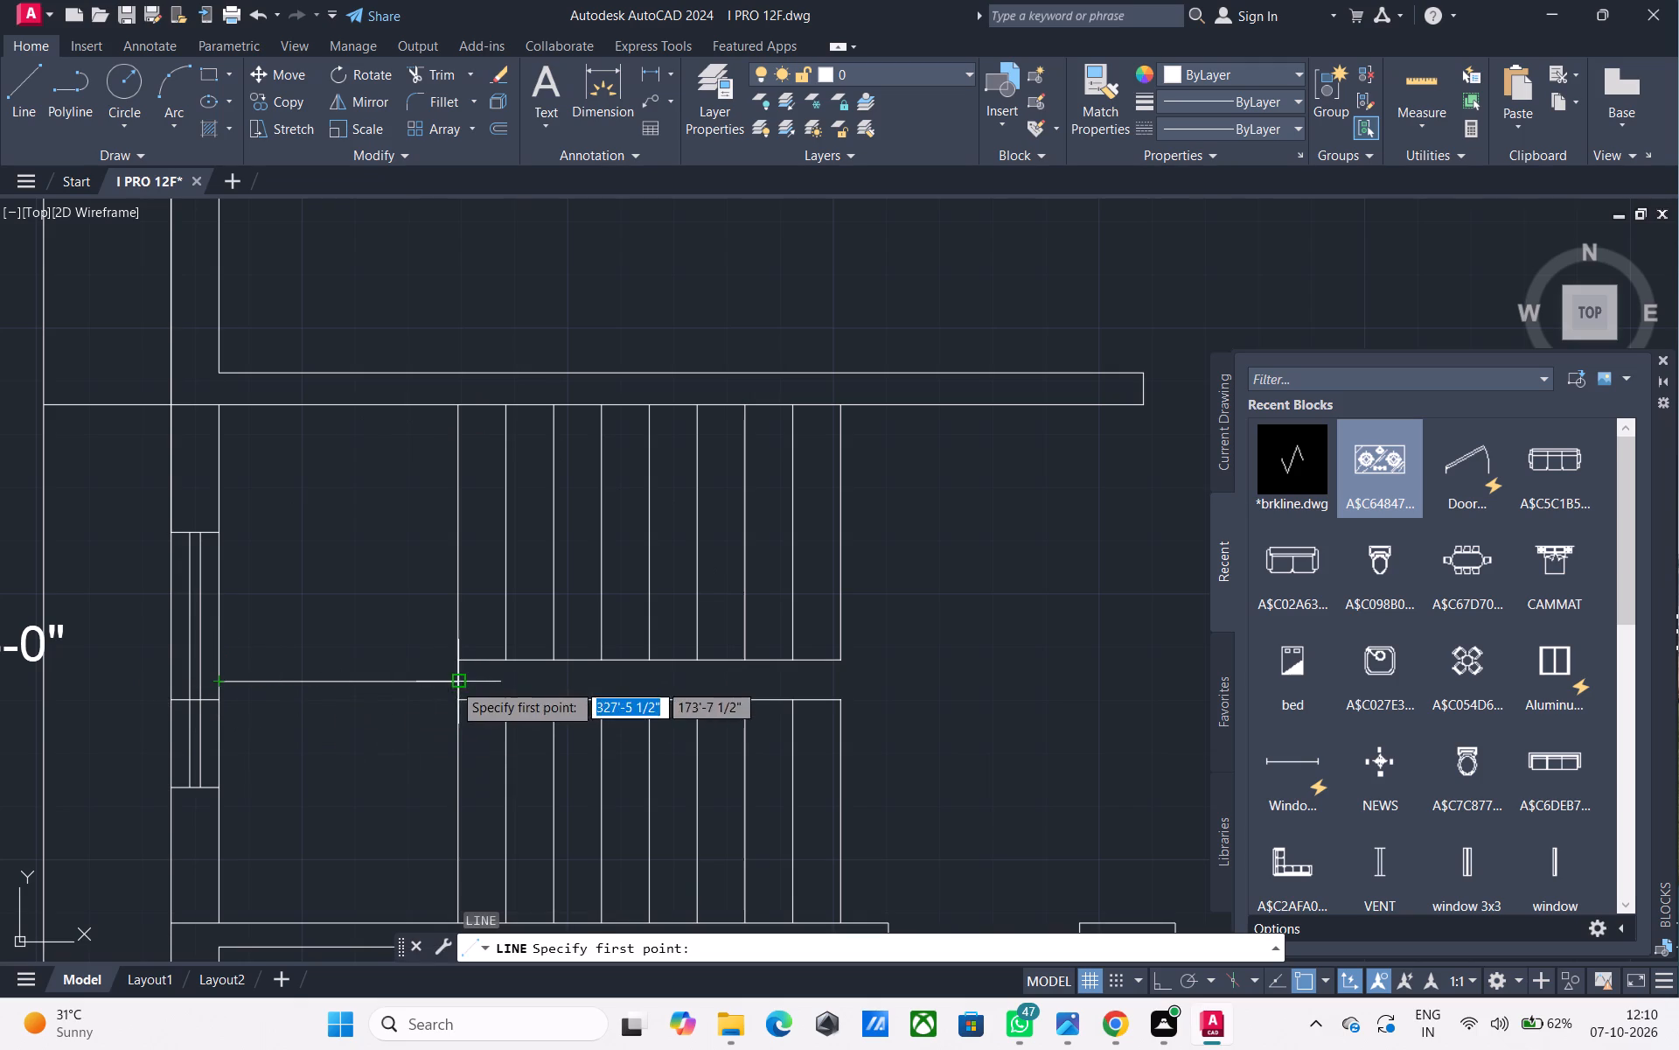
click(453, 682)
click(216, 400)
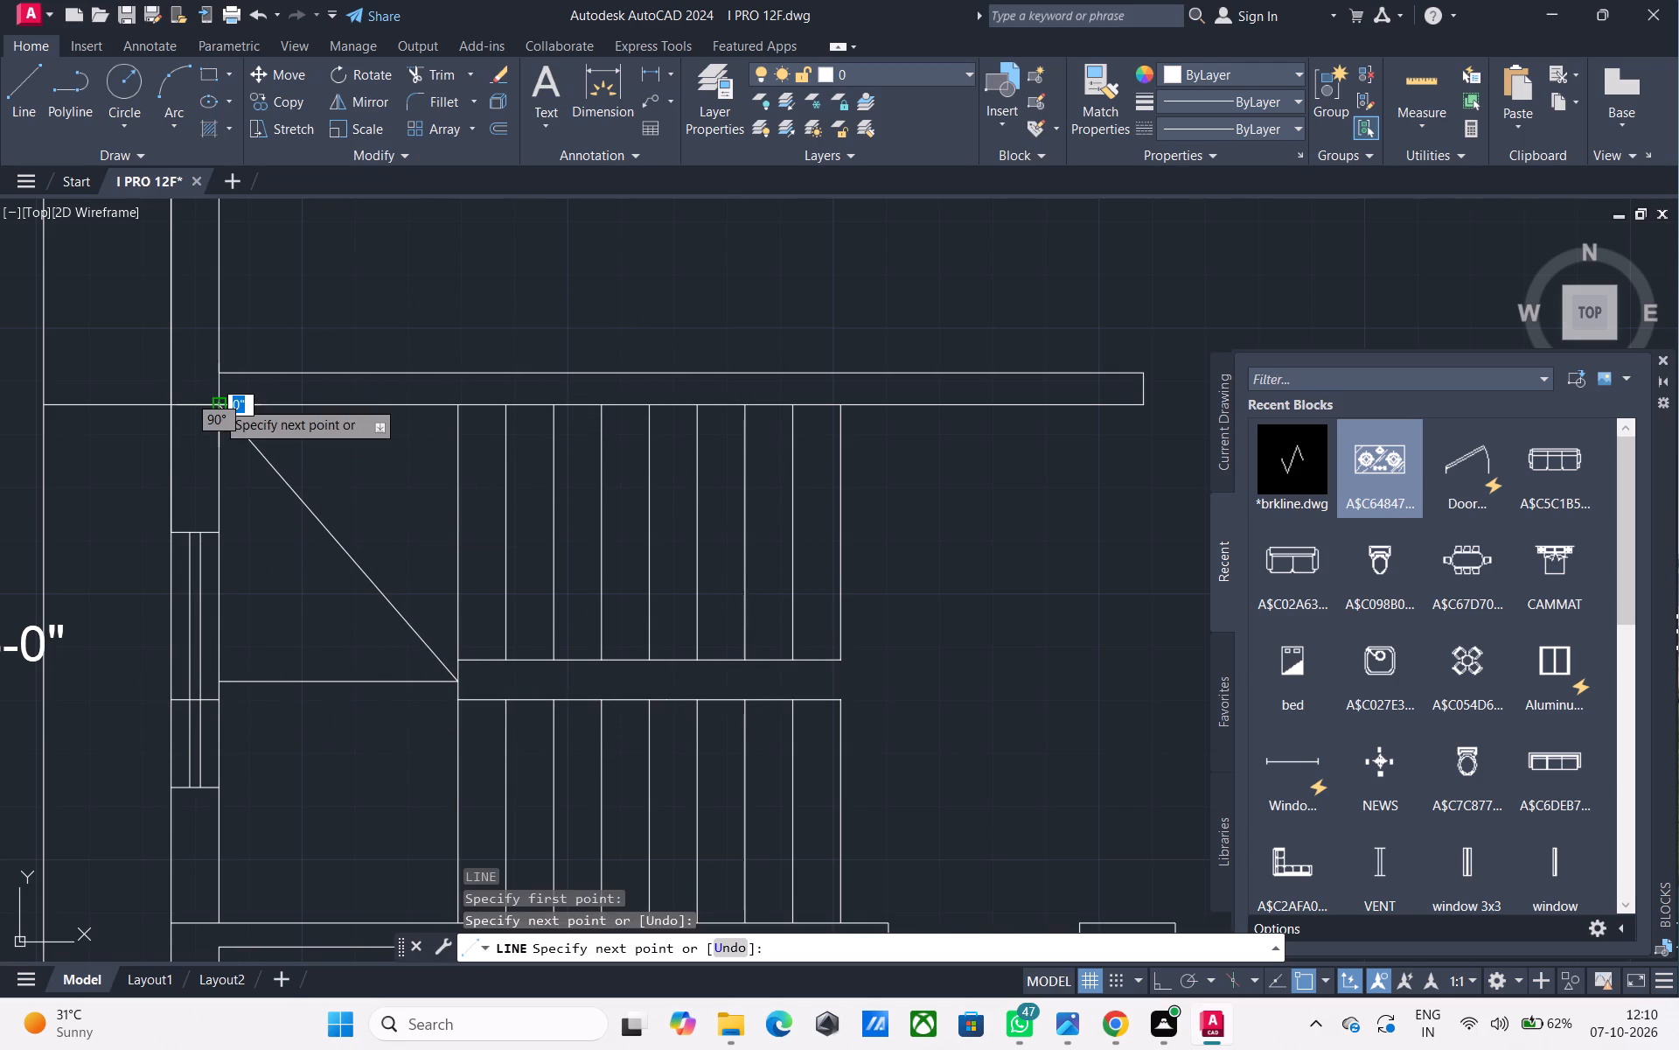
key(space)
key(space)
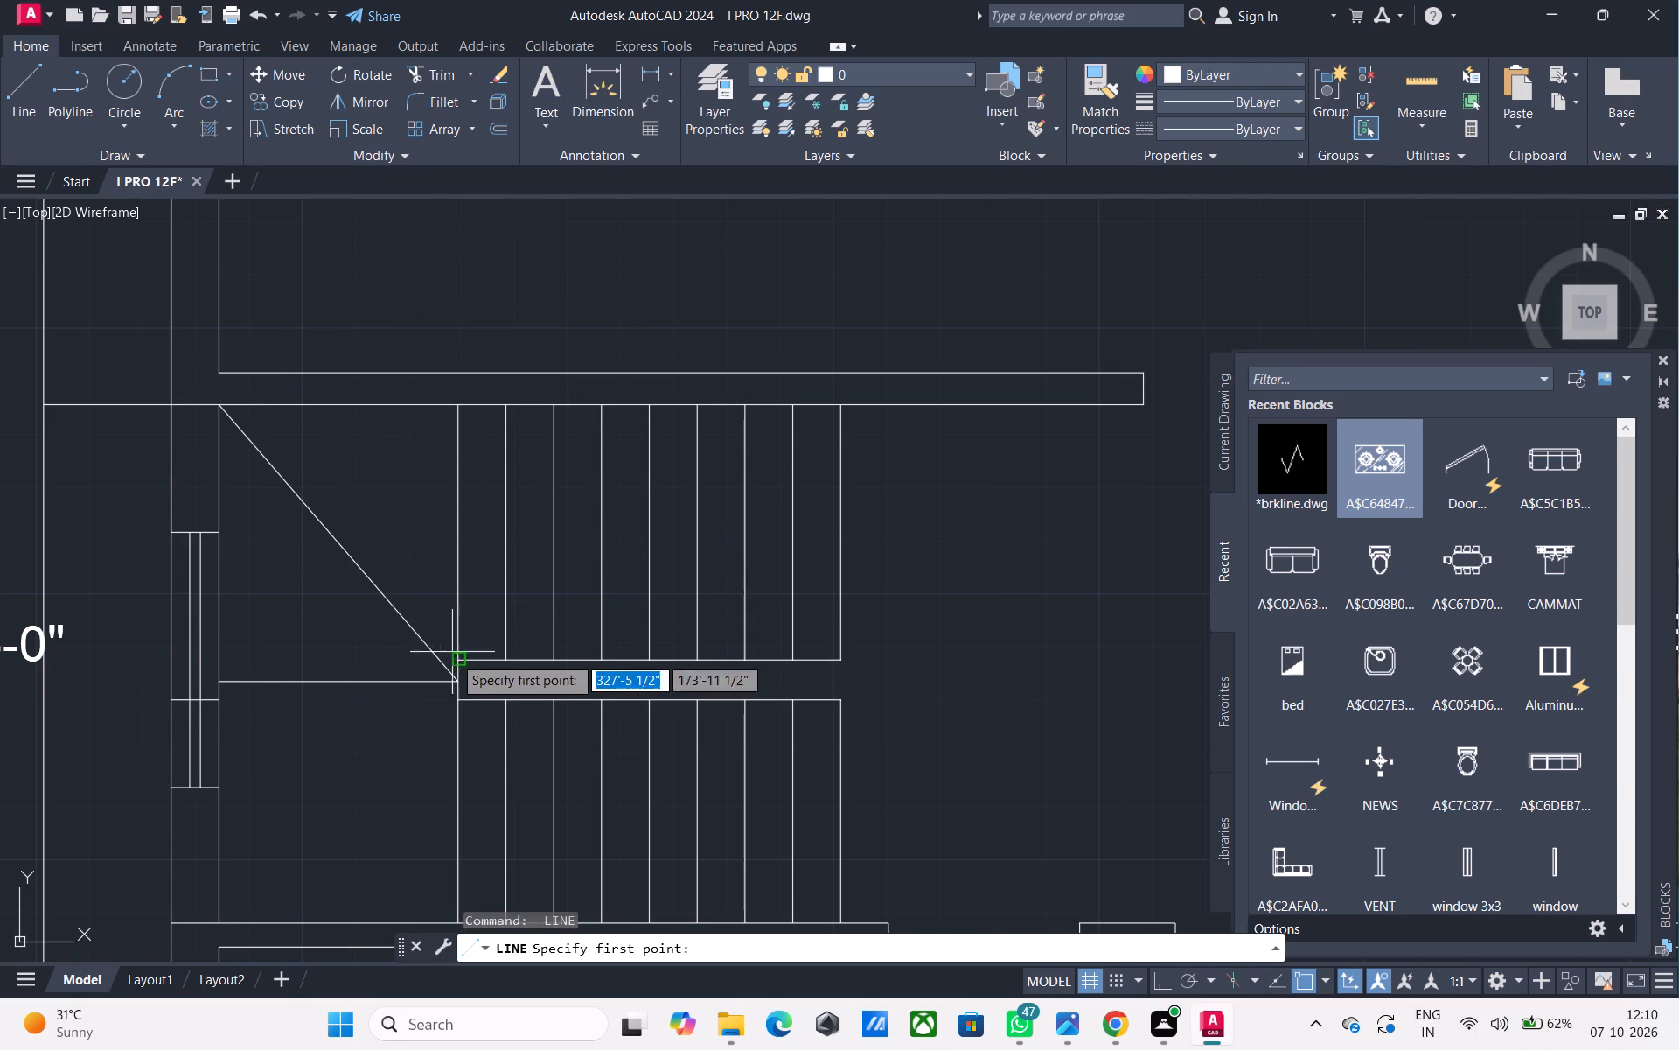
click(458, 679)
click(219, 919)
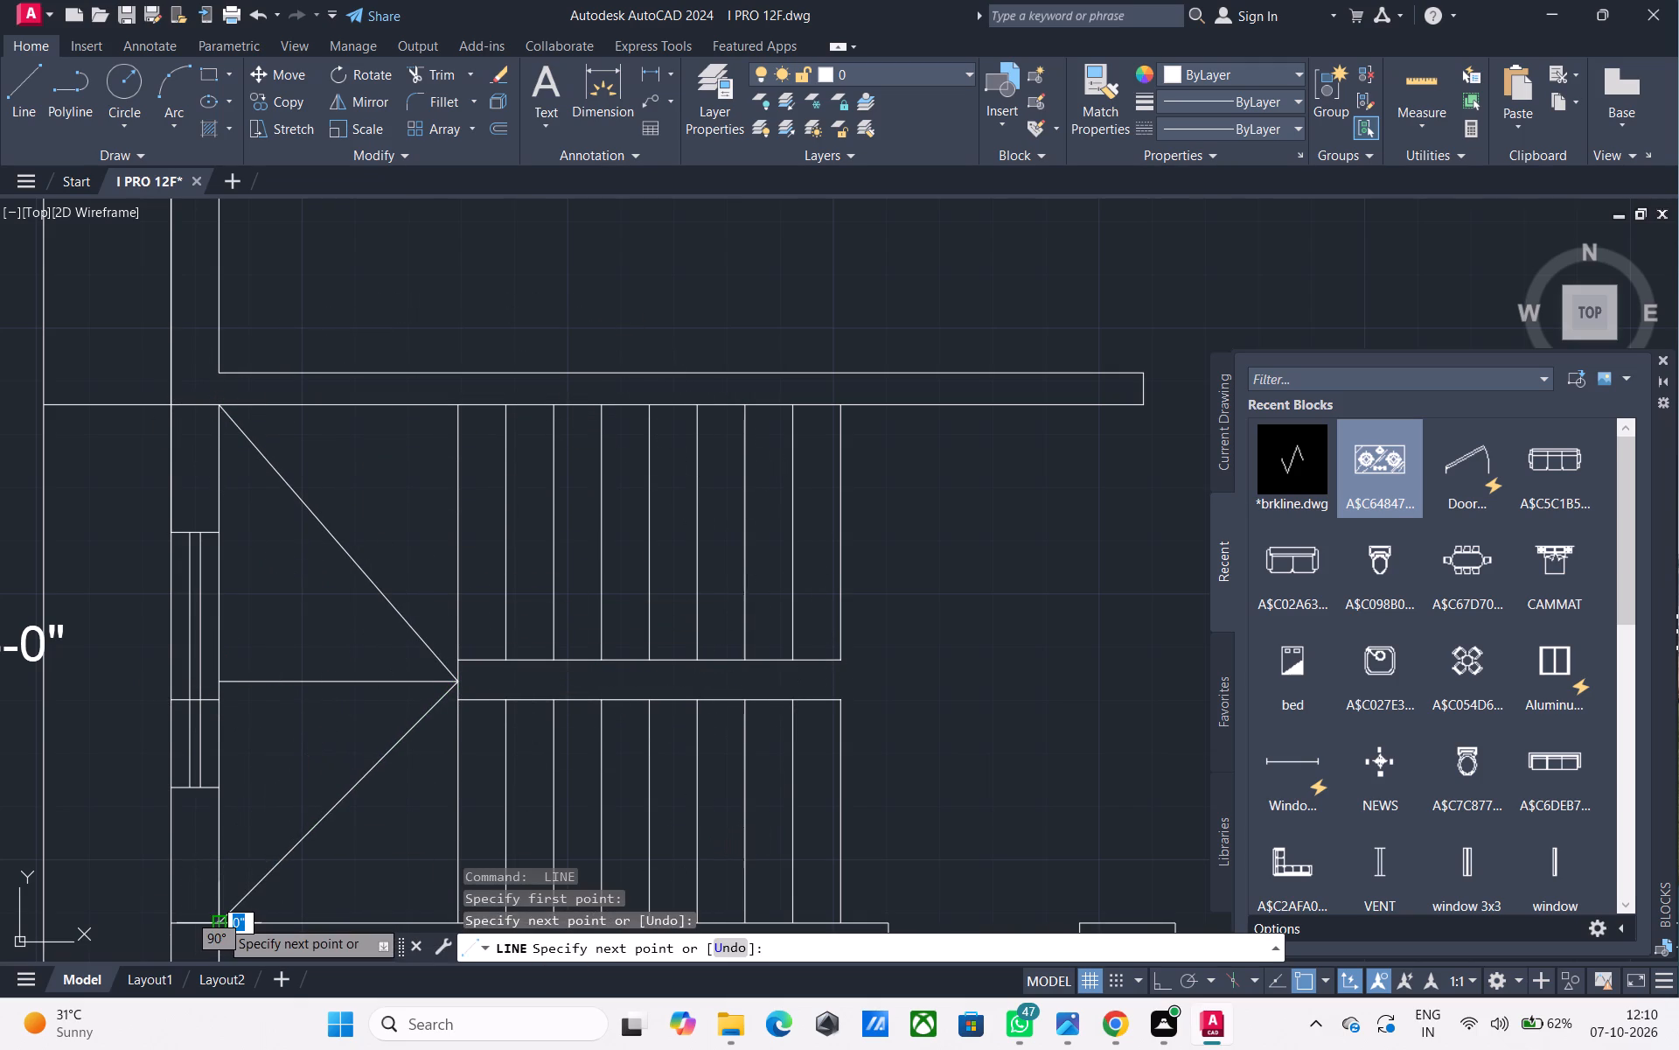
Insert the recently used door block in the empty area beside the reworked plan copy.
key(space)
scroll(335, 722, down, 2)
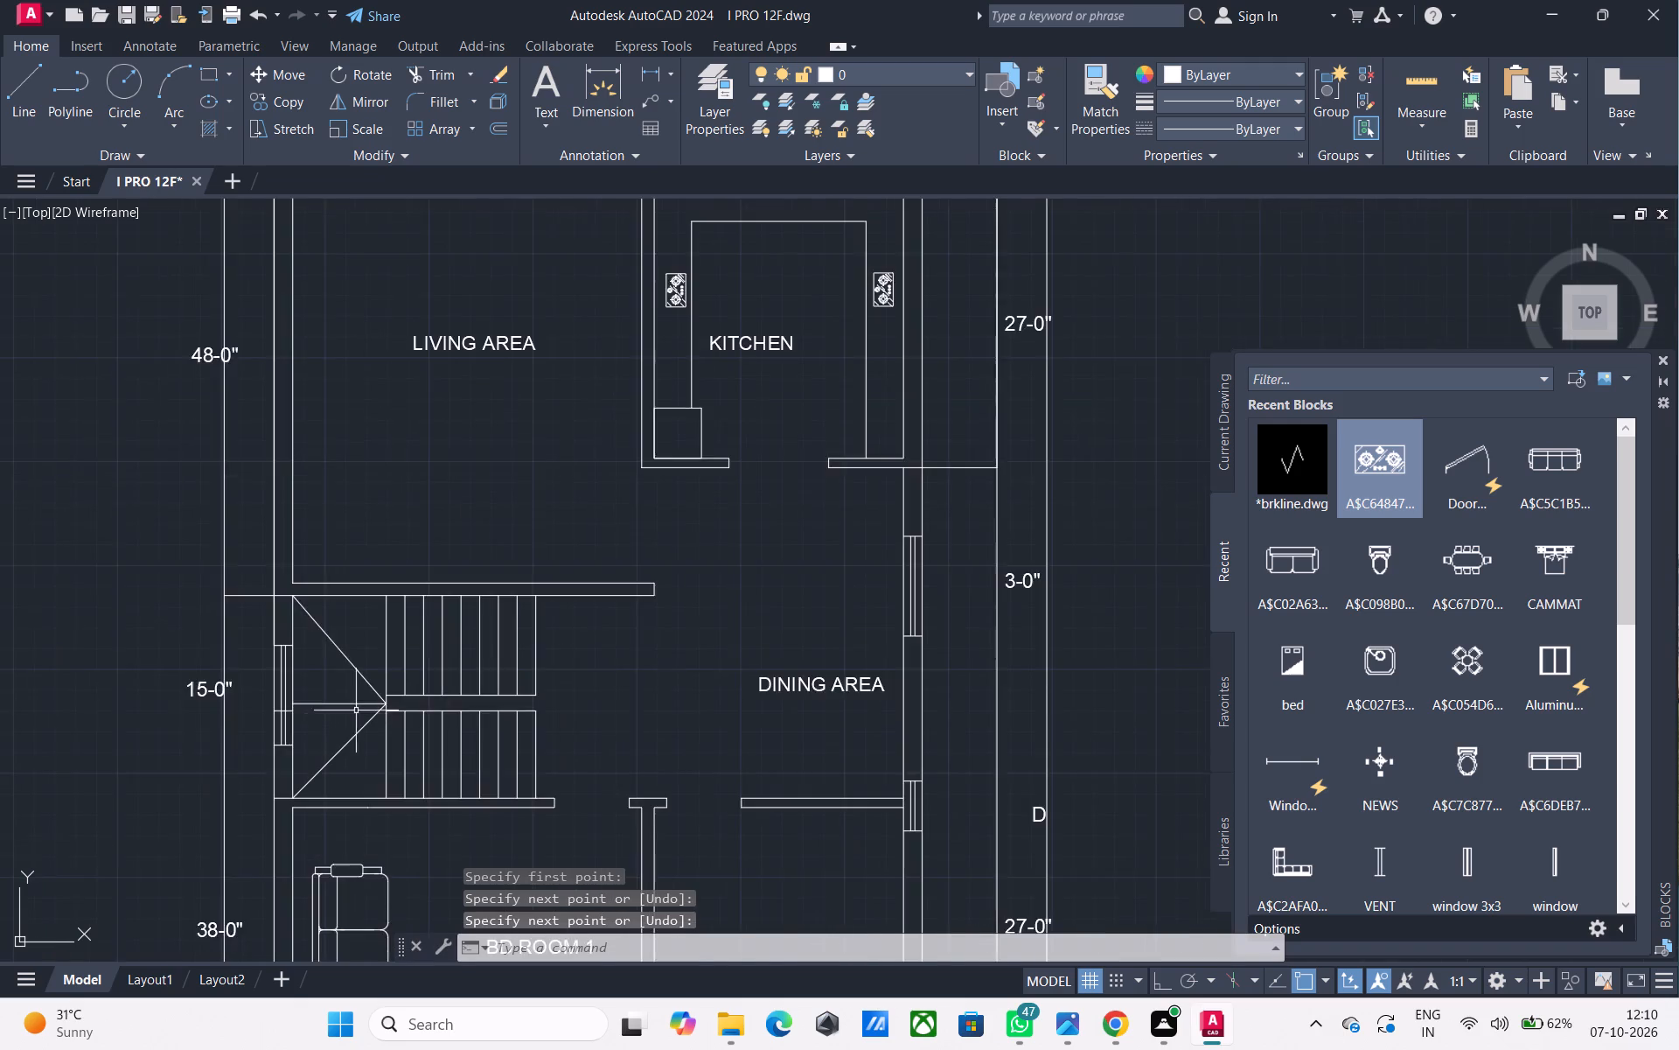
scroll(358, 709, down, 1)
middle_drag(428, 736, 397, 643)
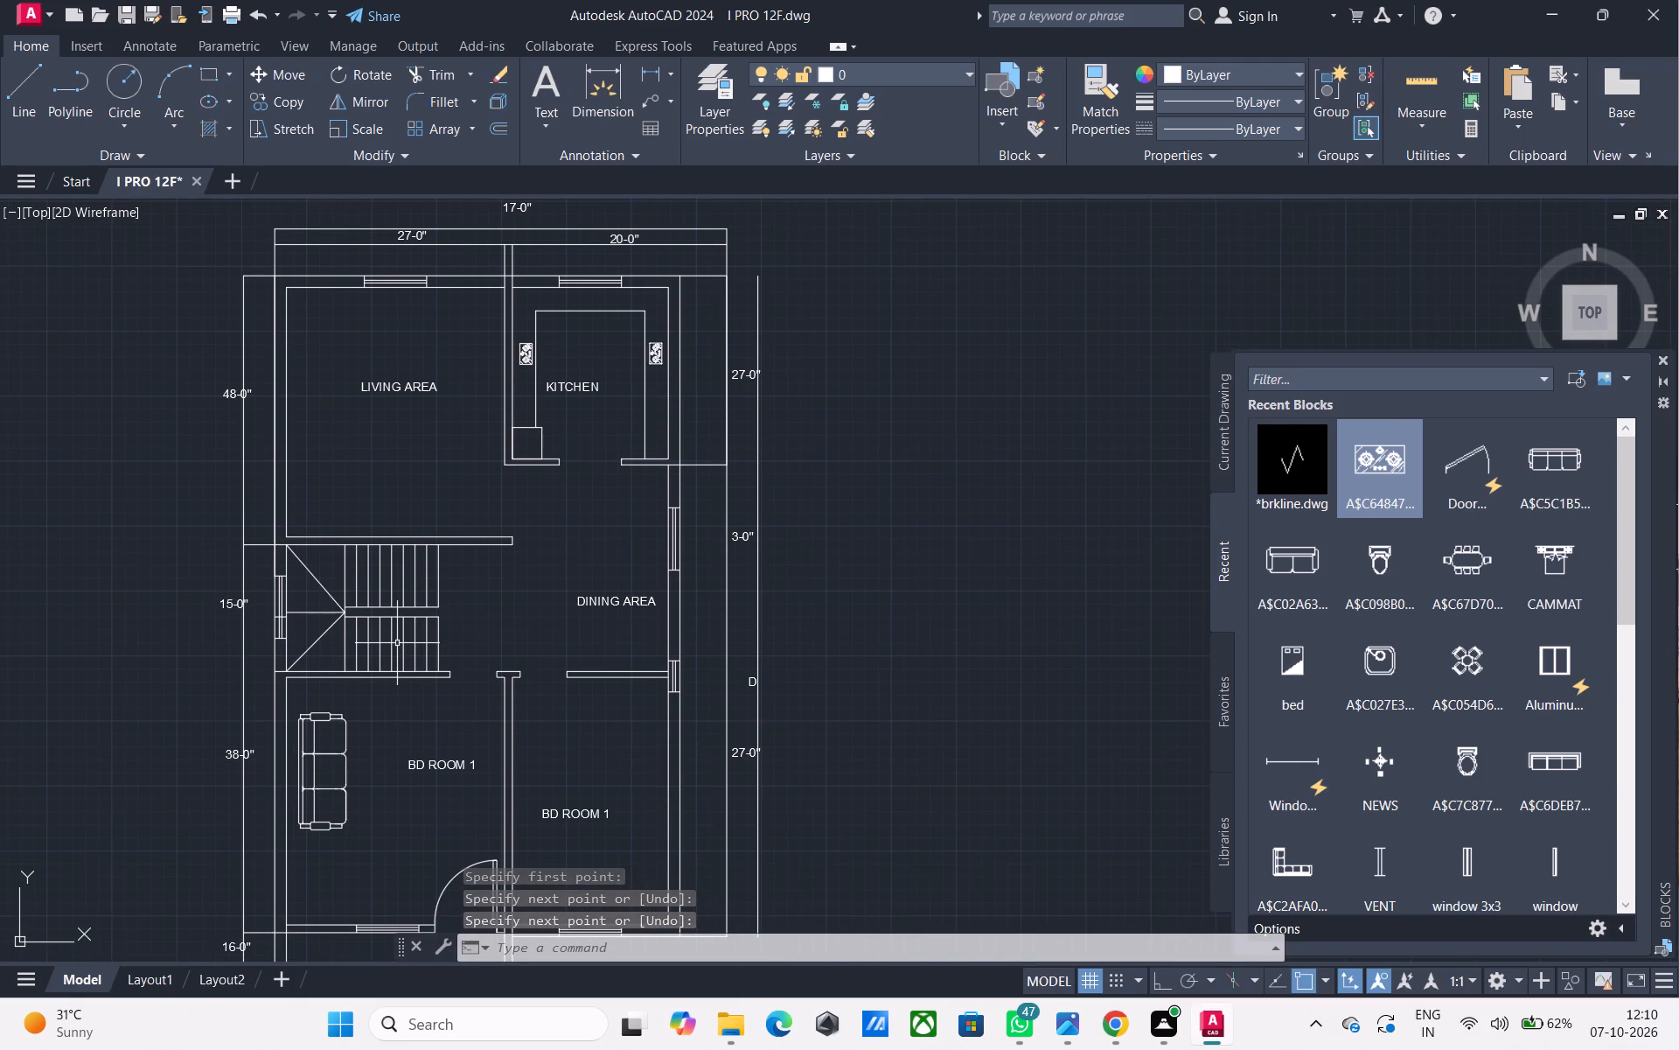
middle_drag(463, 635, 458, 607)
click(1485, 460)
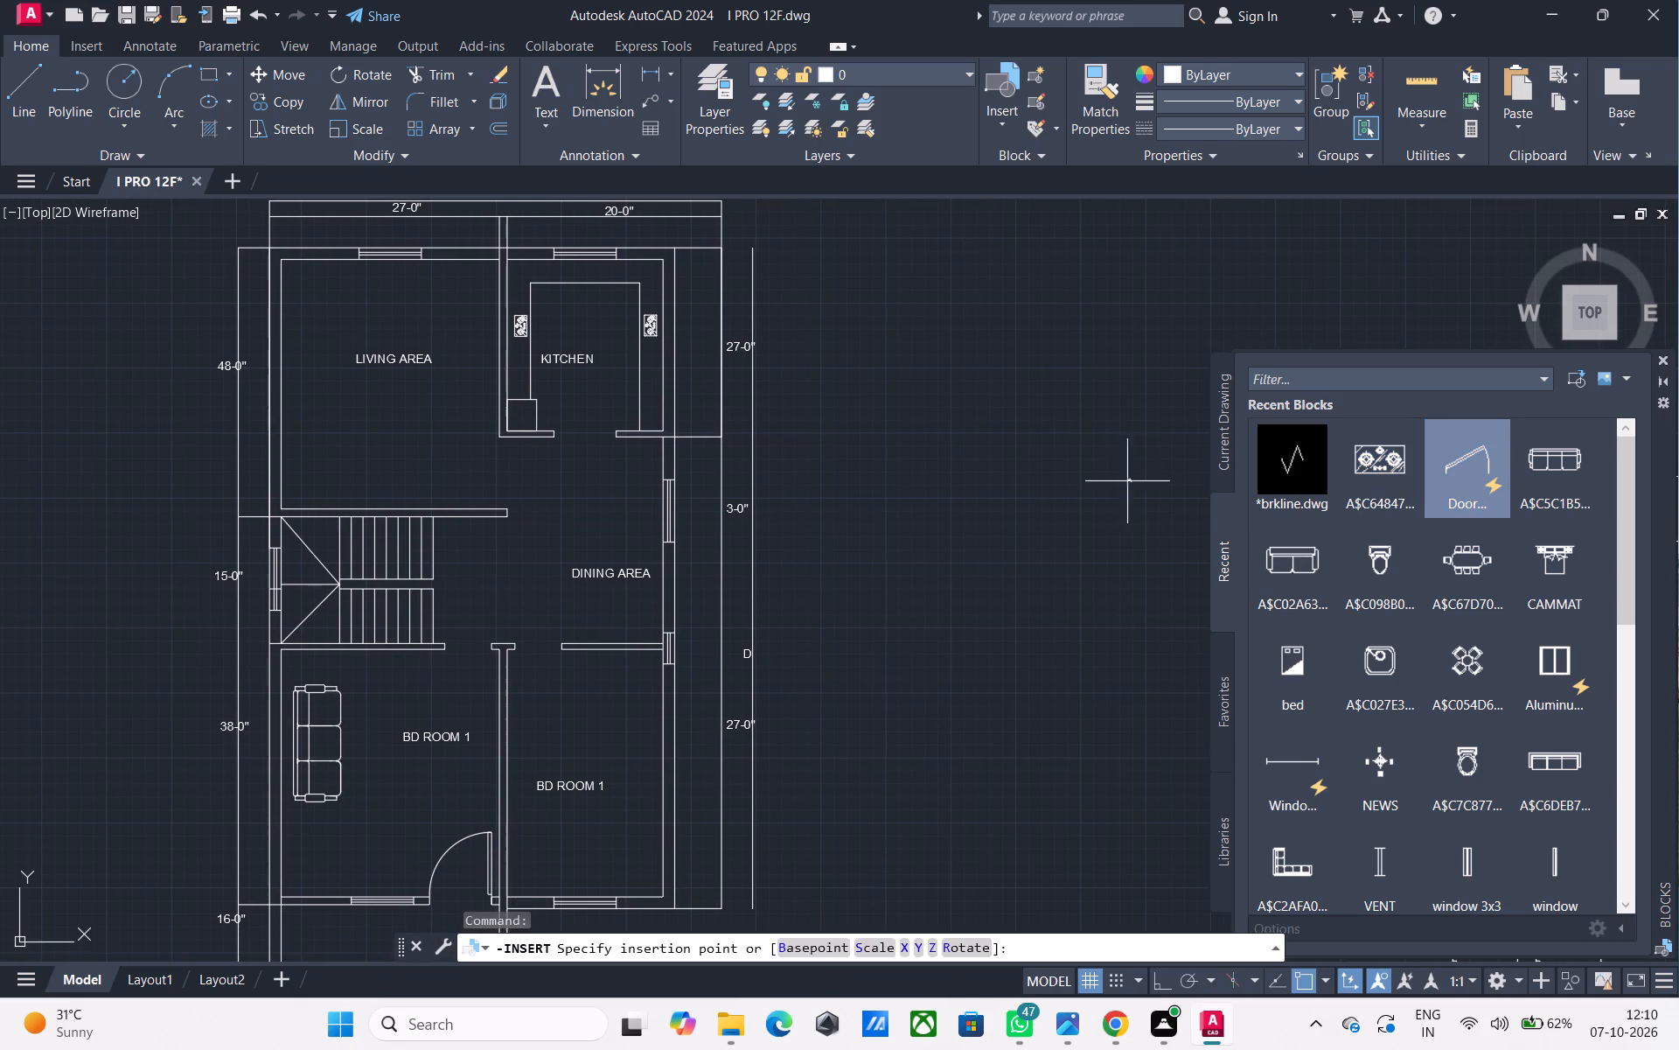
click(1037, 460)
Scale the inserted door block up freehand to about doorway size.
click(1076, 507)
click(1016, 426)
text(SC)
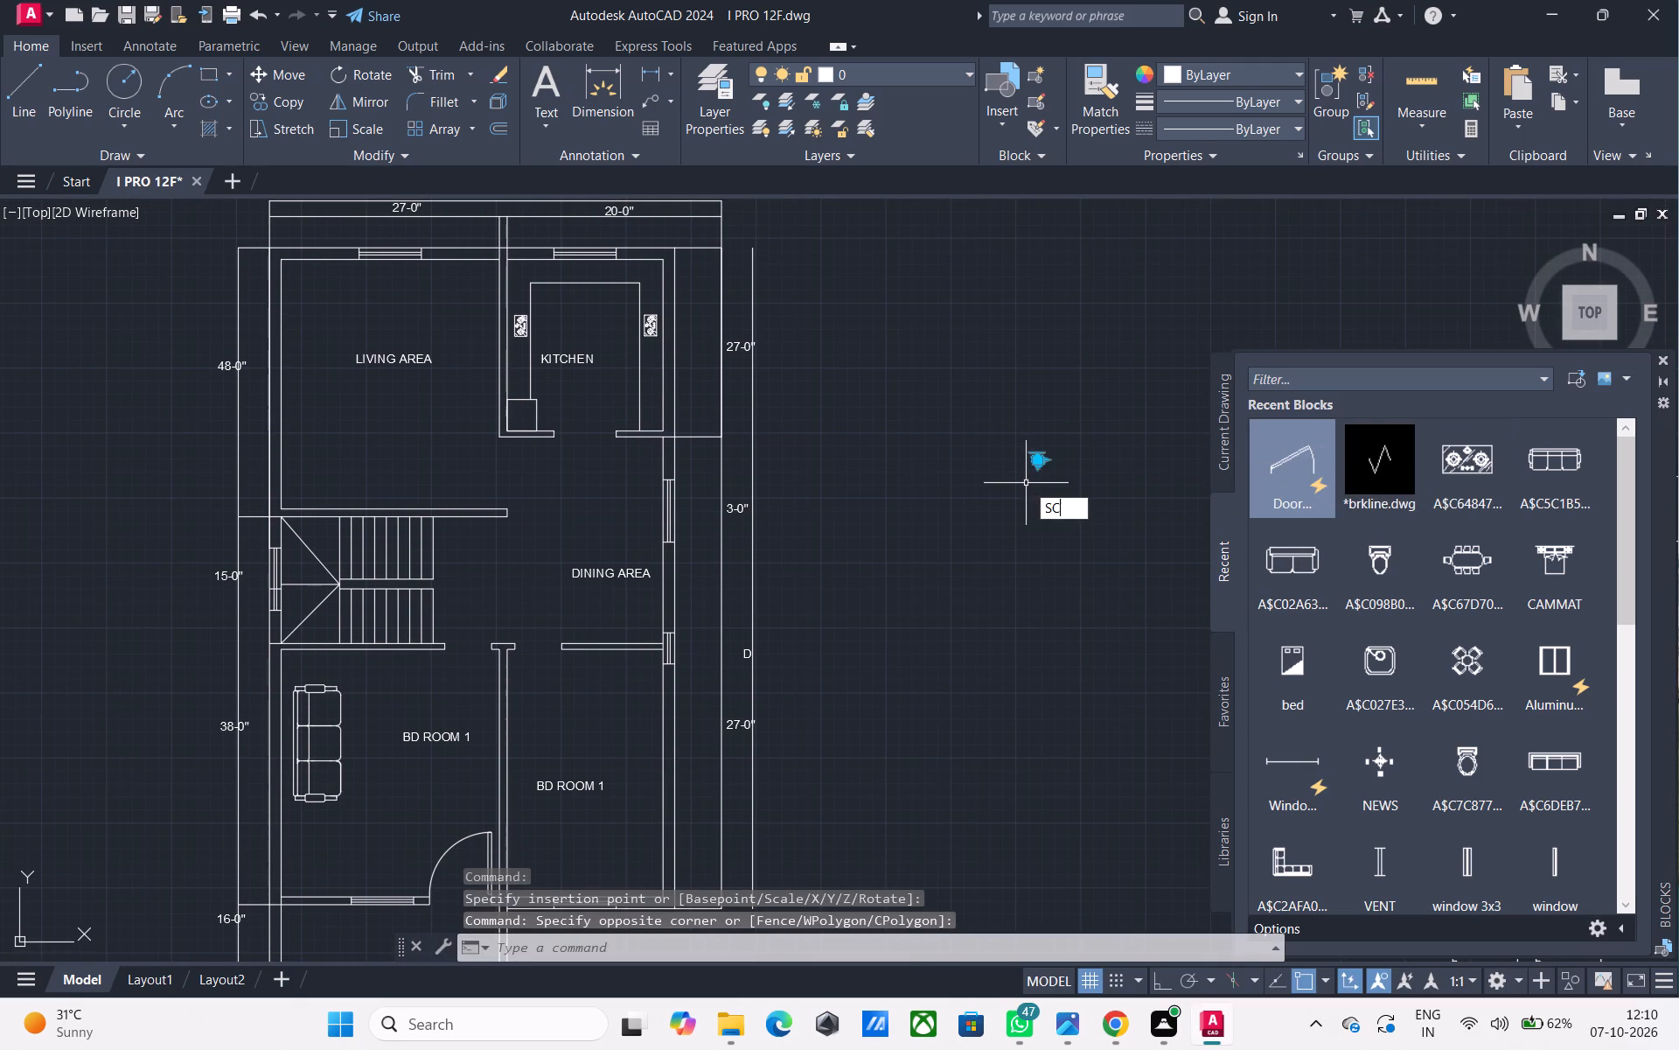
key(space)
scroll(1072, 497, up, 2)
click(989, 402)
click(1030, 440)
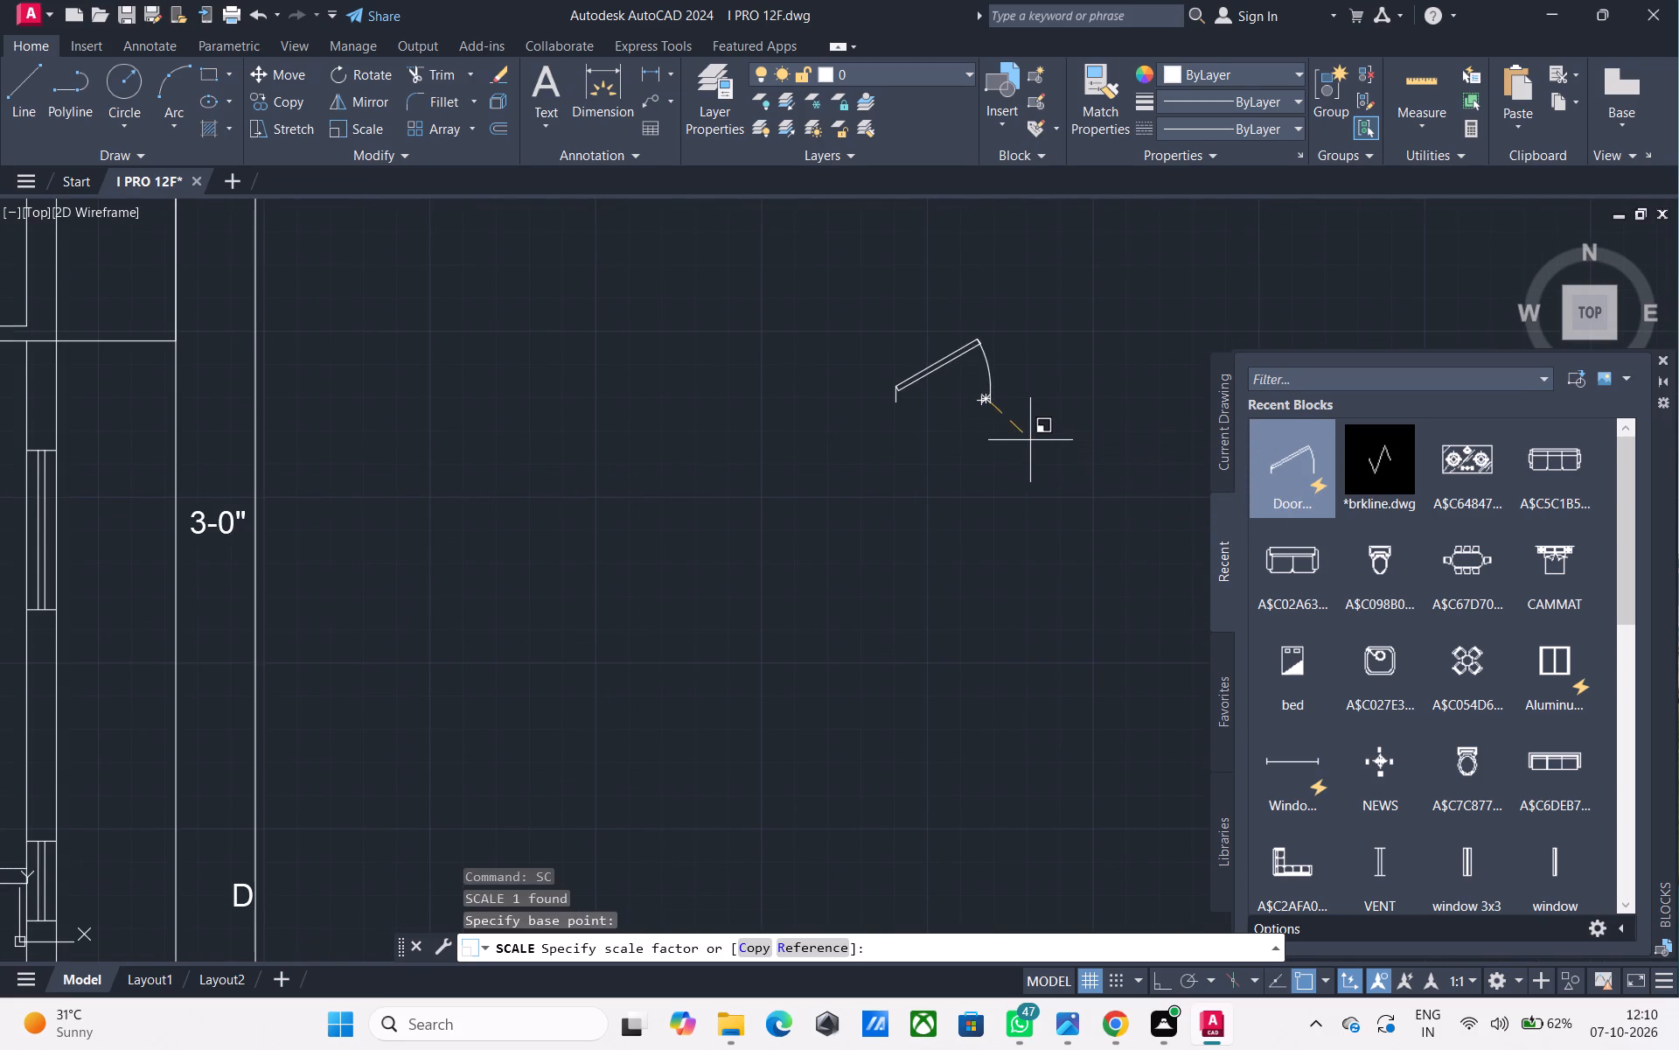
Switch the door block's opening angle so the leaf stands fully open with a quarter-circle swing.
click(1018, 442)
drag(858, 311, 814, 317)
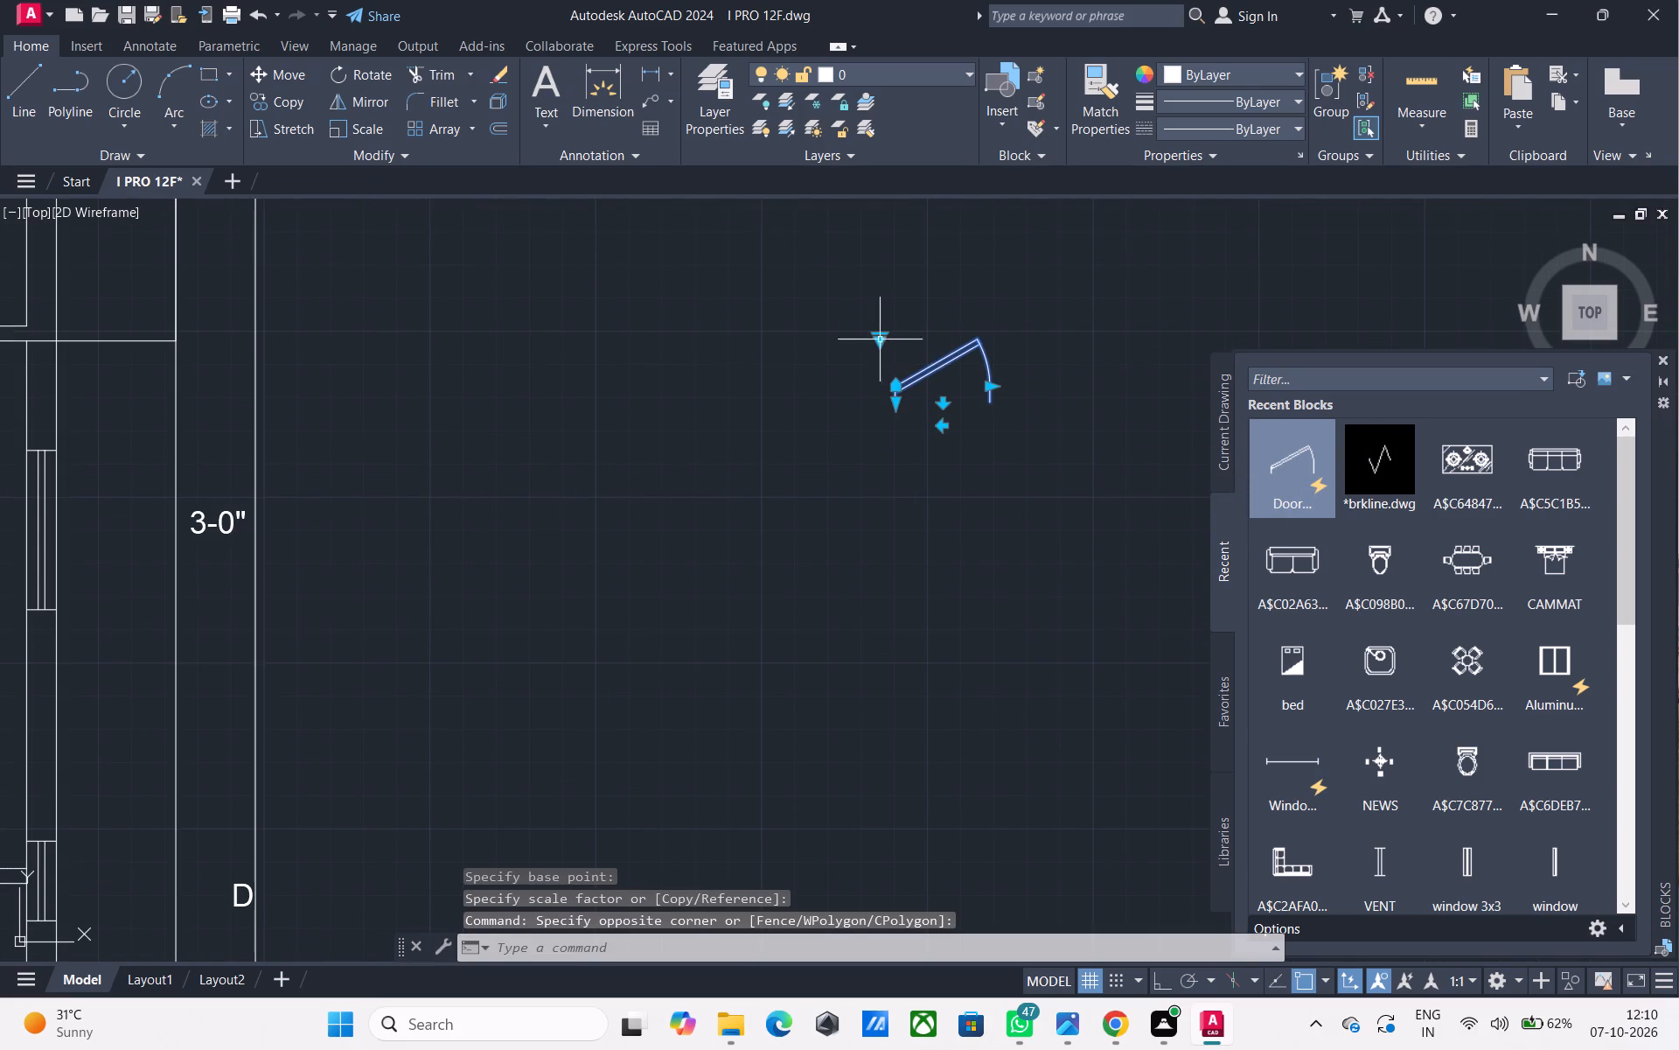
click(877, 343)
click(969, 427)
Mirror the door about a horizontal line below it, keeping the original.
scroll(947, 454, down, 2)
drag(1006, 504, 1003, 495)
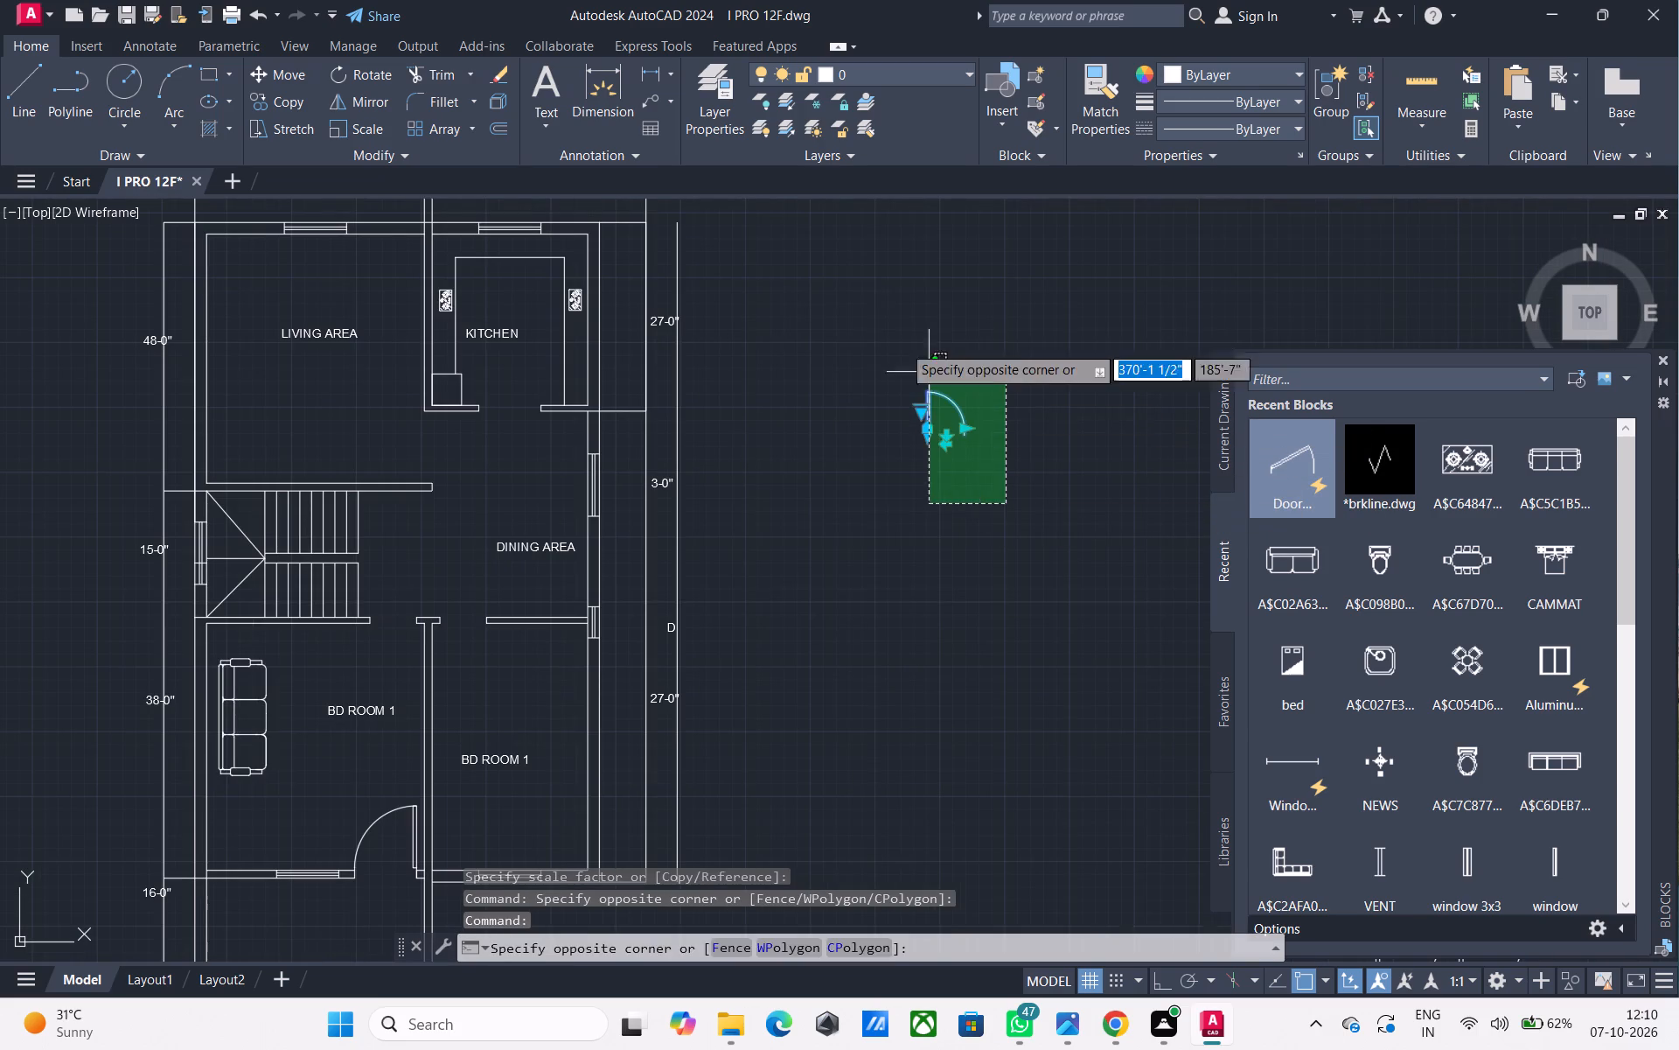
click(883, 339)
text(MI)
key(space)
click(907, 480)
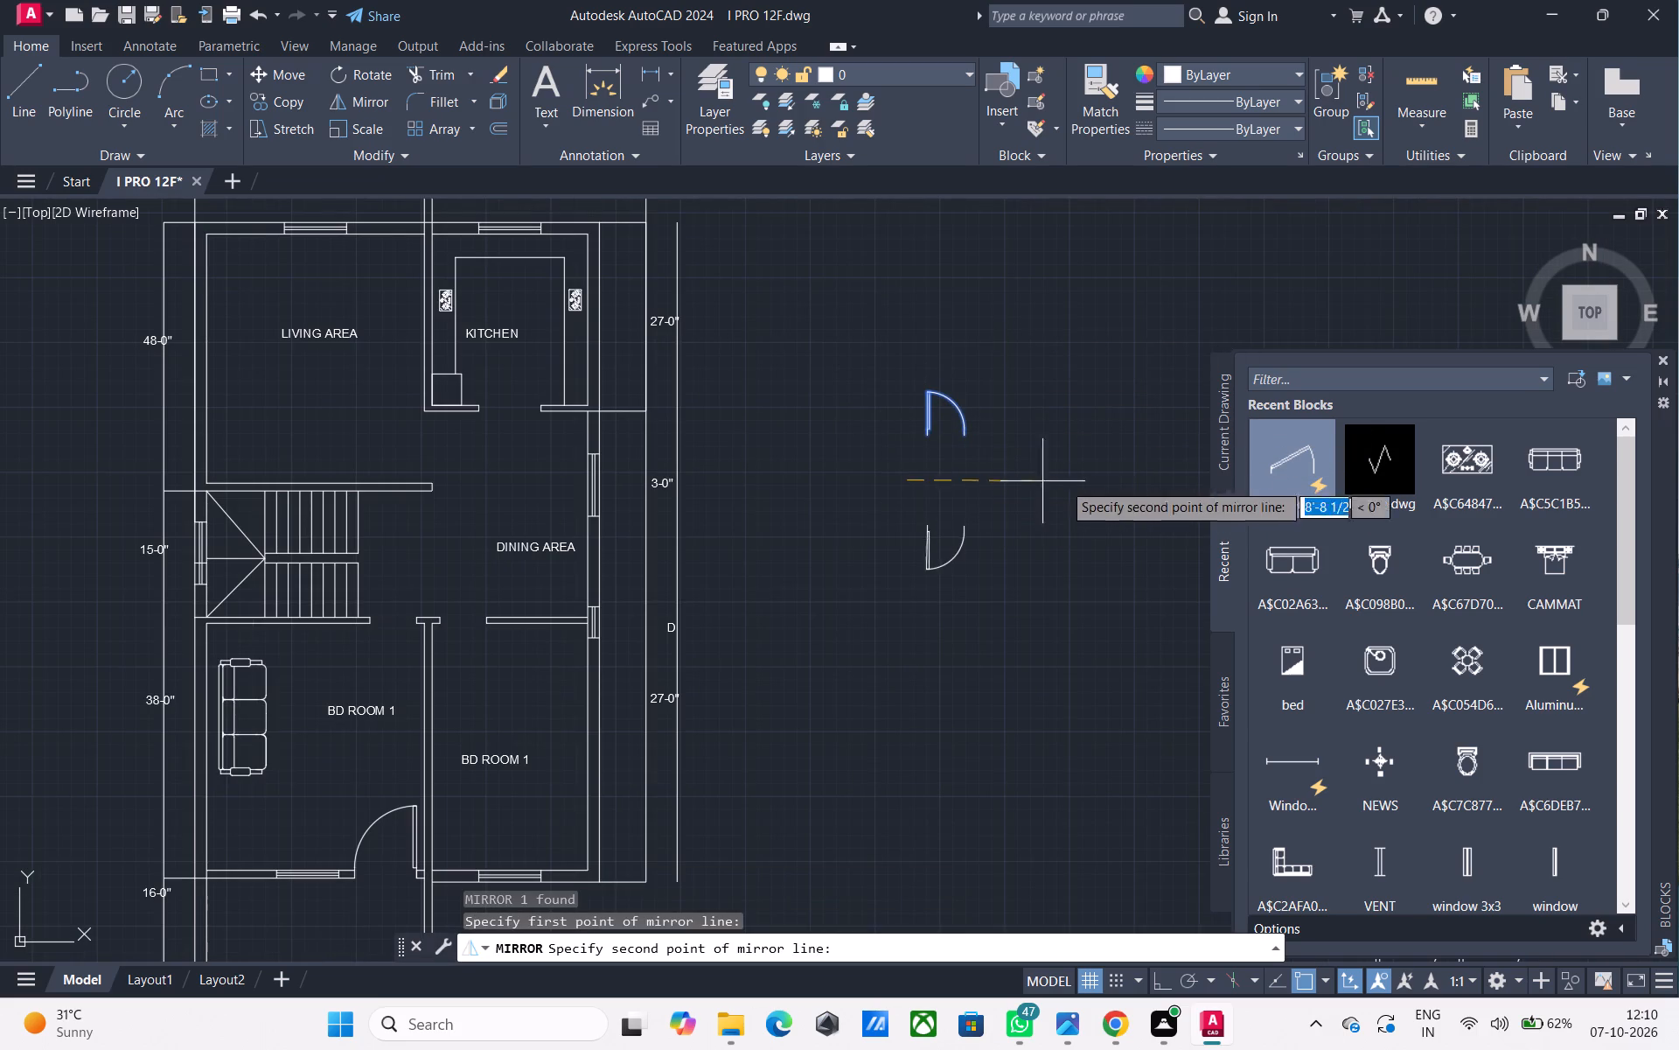
key(F8)
click(1053, 452)
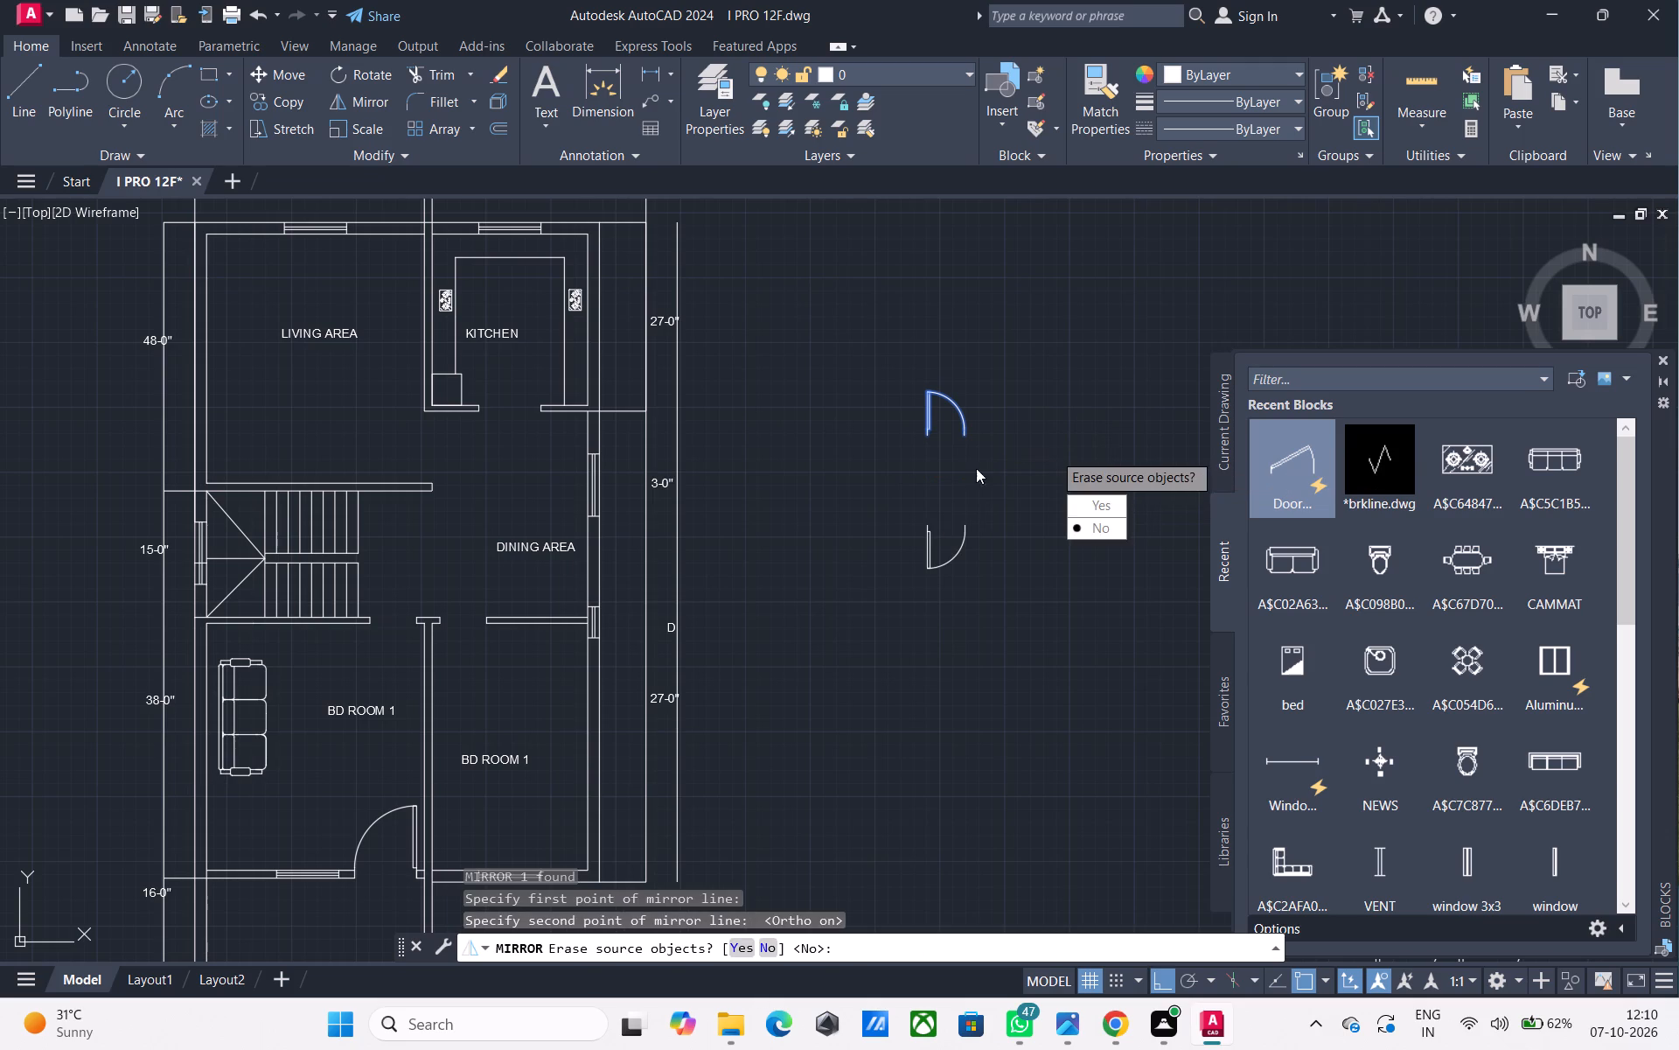
drag(1094, 531, 1053, 452)
Mirror both doors about a vertical line beside them, keeping the originals, to get four door orientations.
click(979, 598)
click(892, 498)
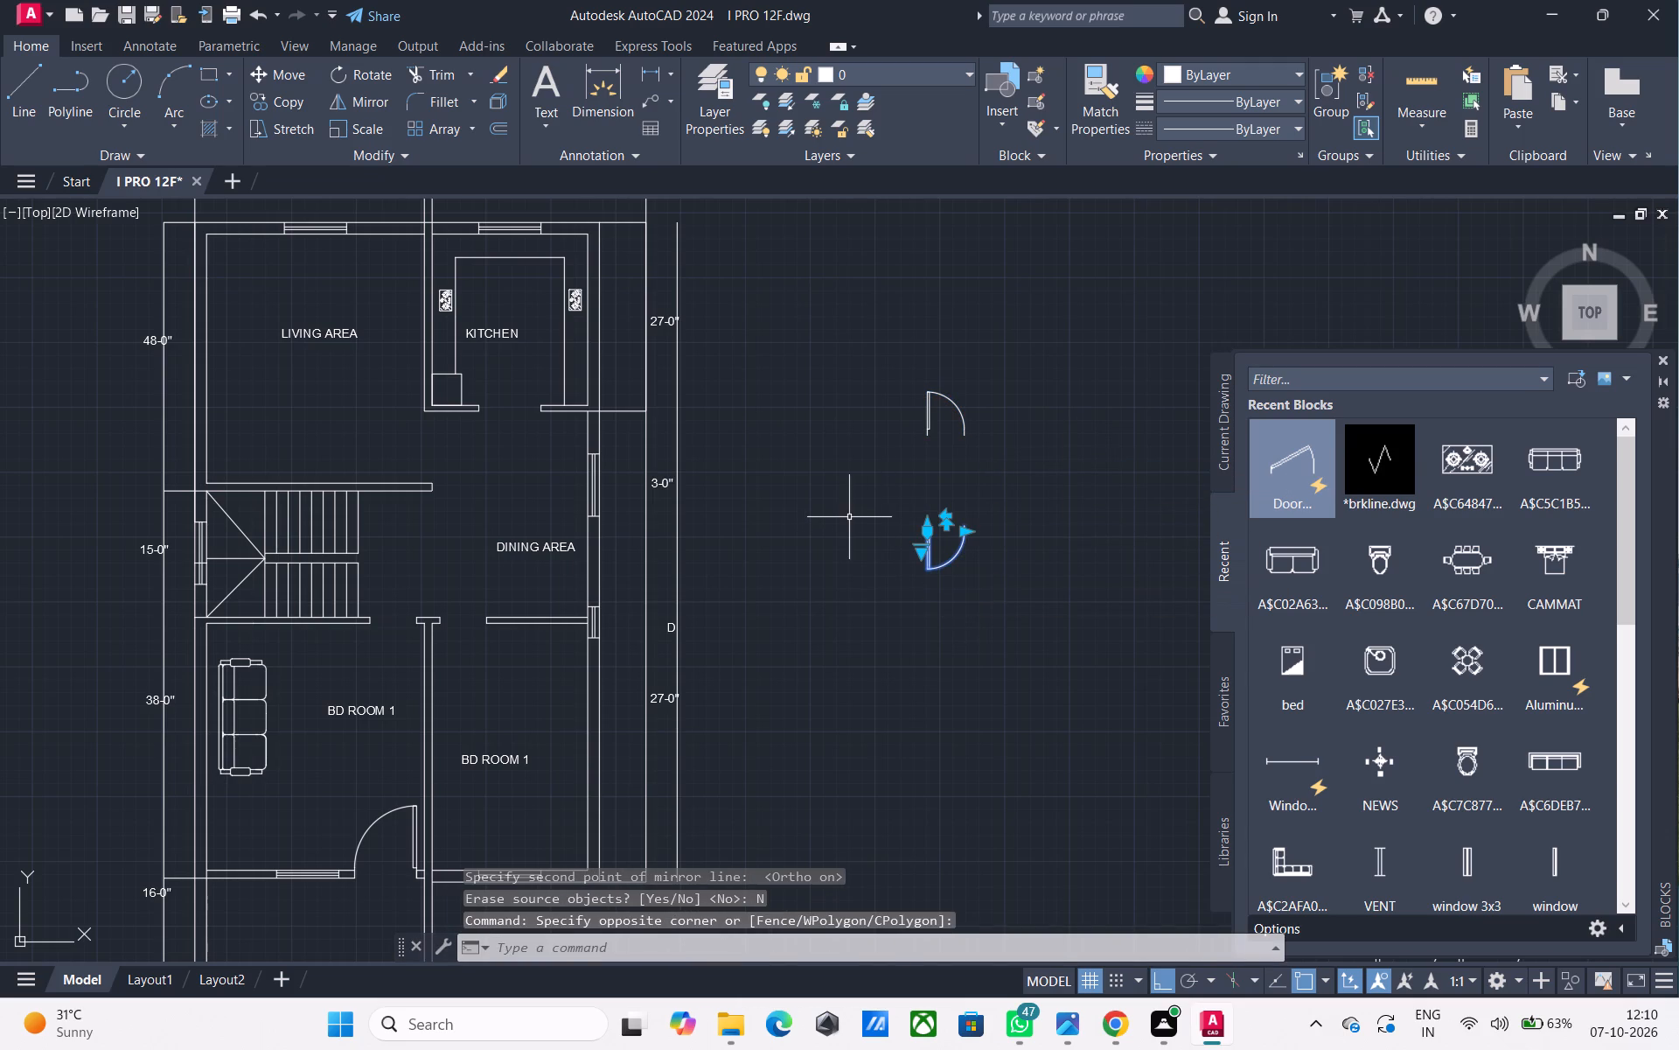
click(986, 500)
click(882, 342)
text(MI)
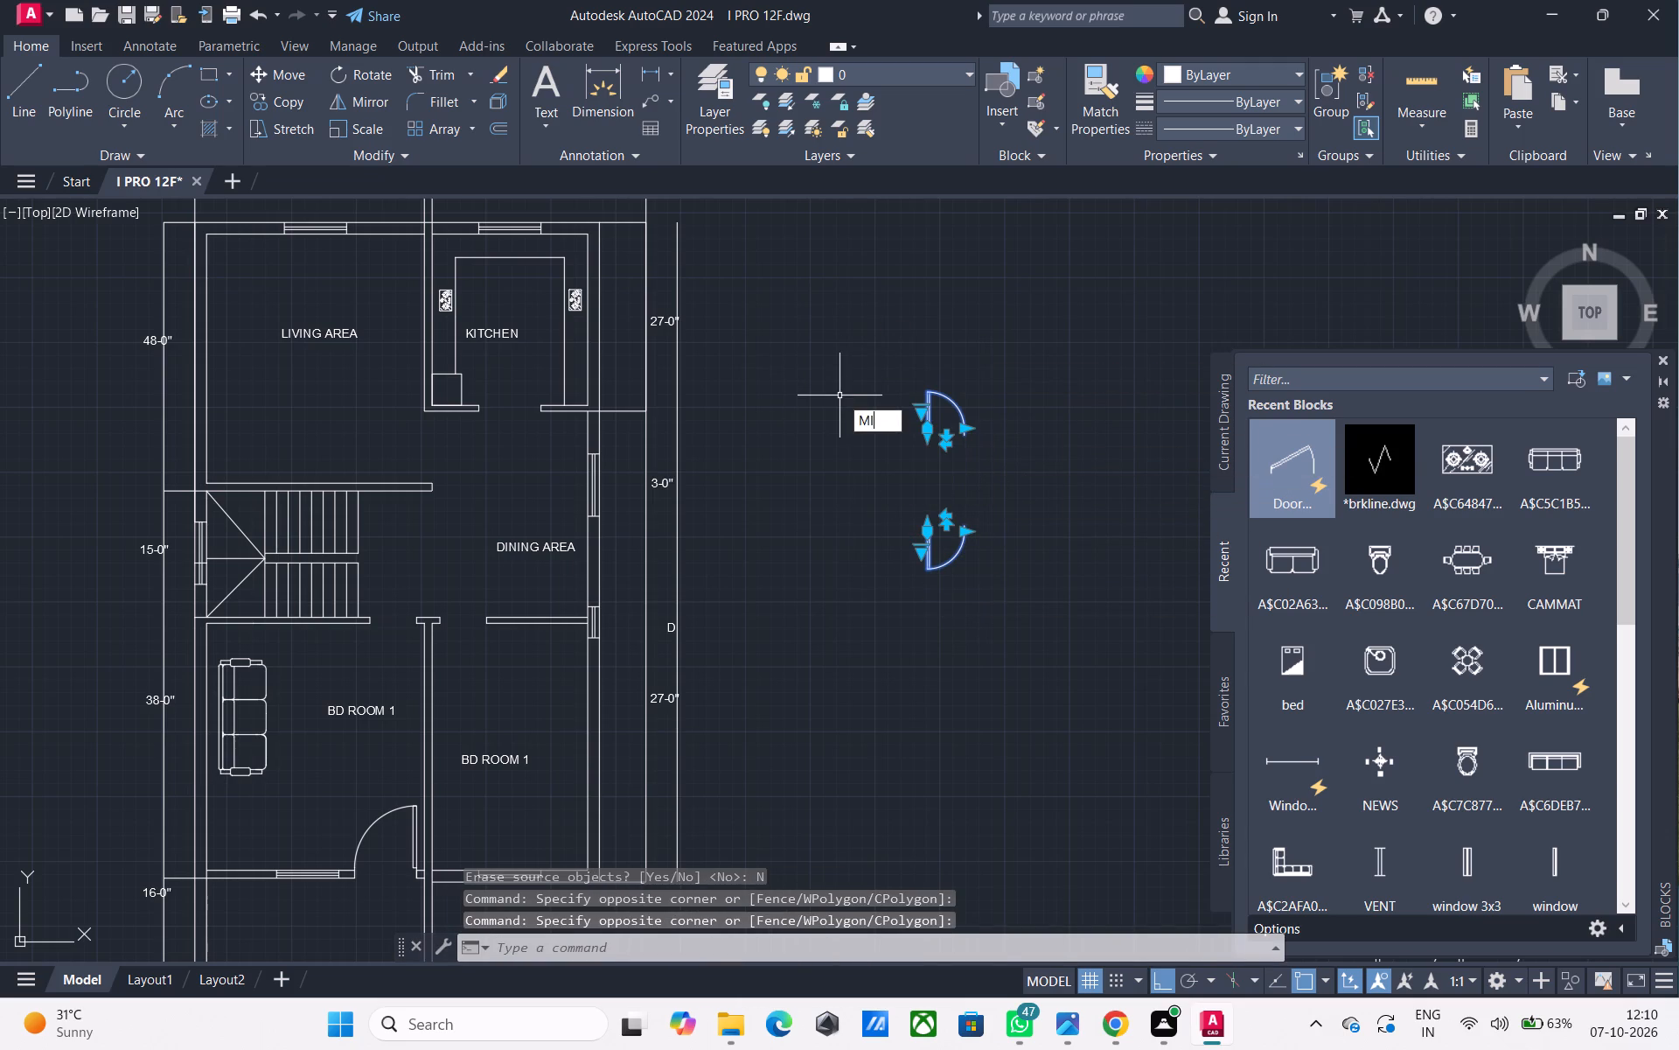
key(space)
click(893, 475)
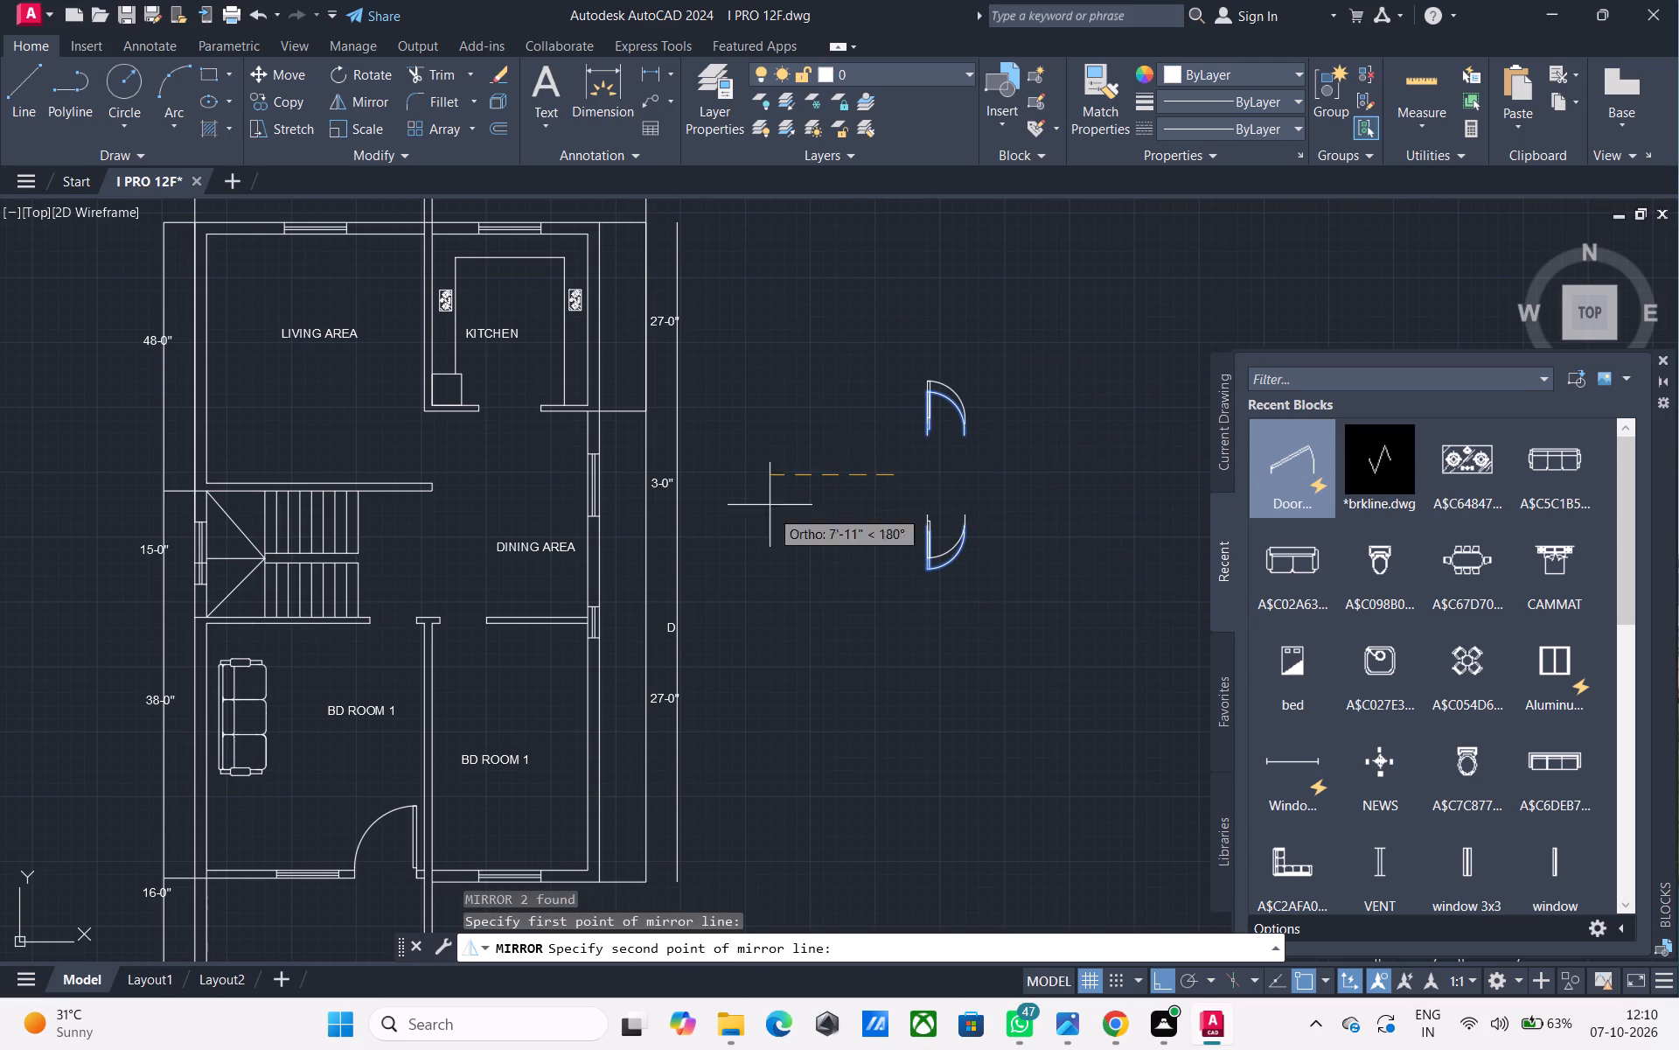
click(1001, 589)
drag(1059, 666, 1001, 589)
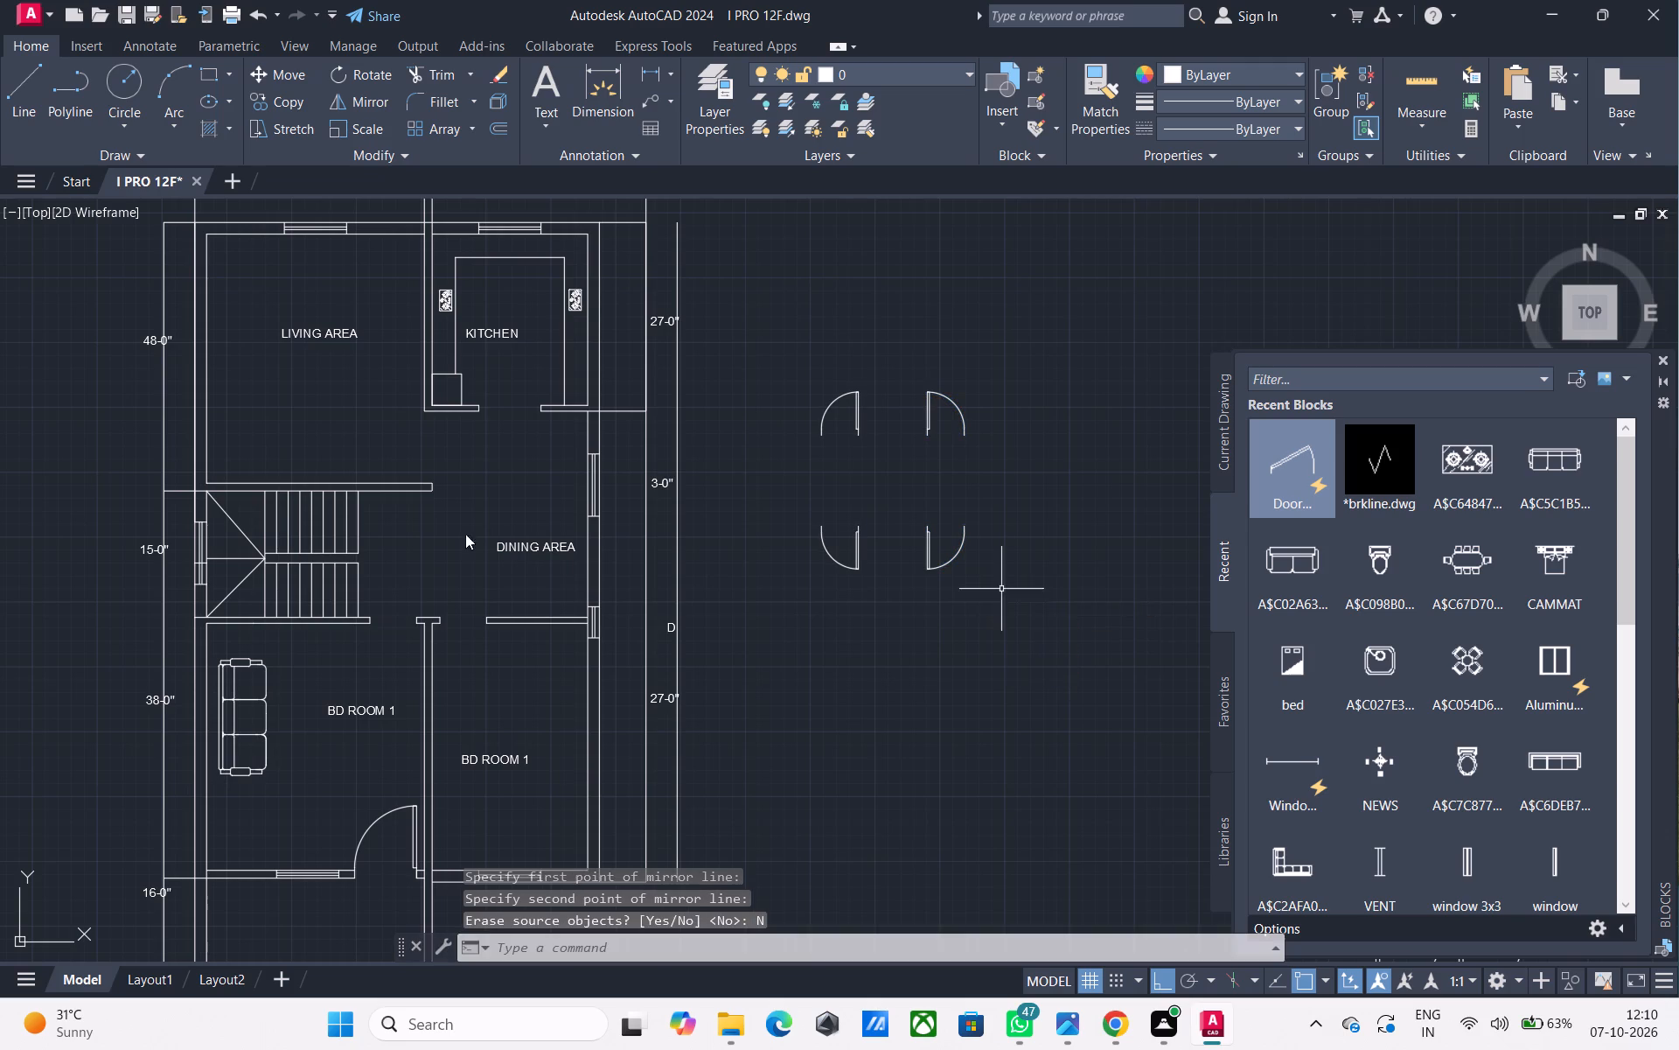
Relabel the LIVING AREA room in the plan copy as MASTER BDROOM.
middle_drag(810, 502, 838, 471)
scroll(942, 451, down, 2)
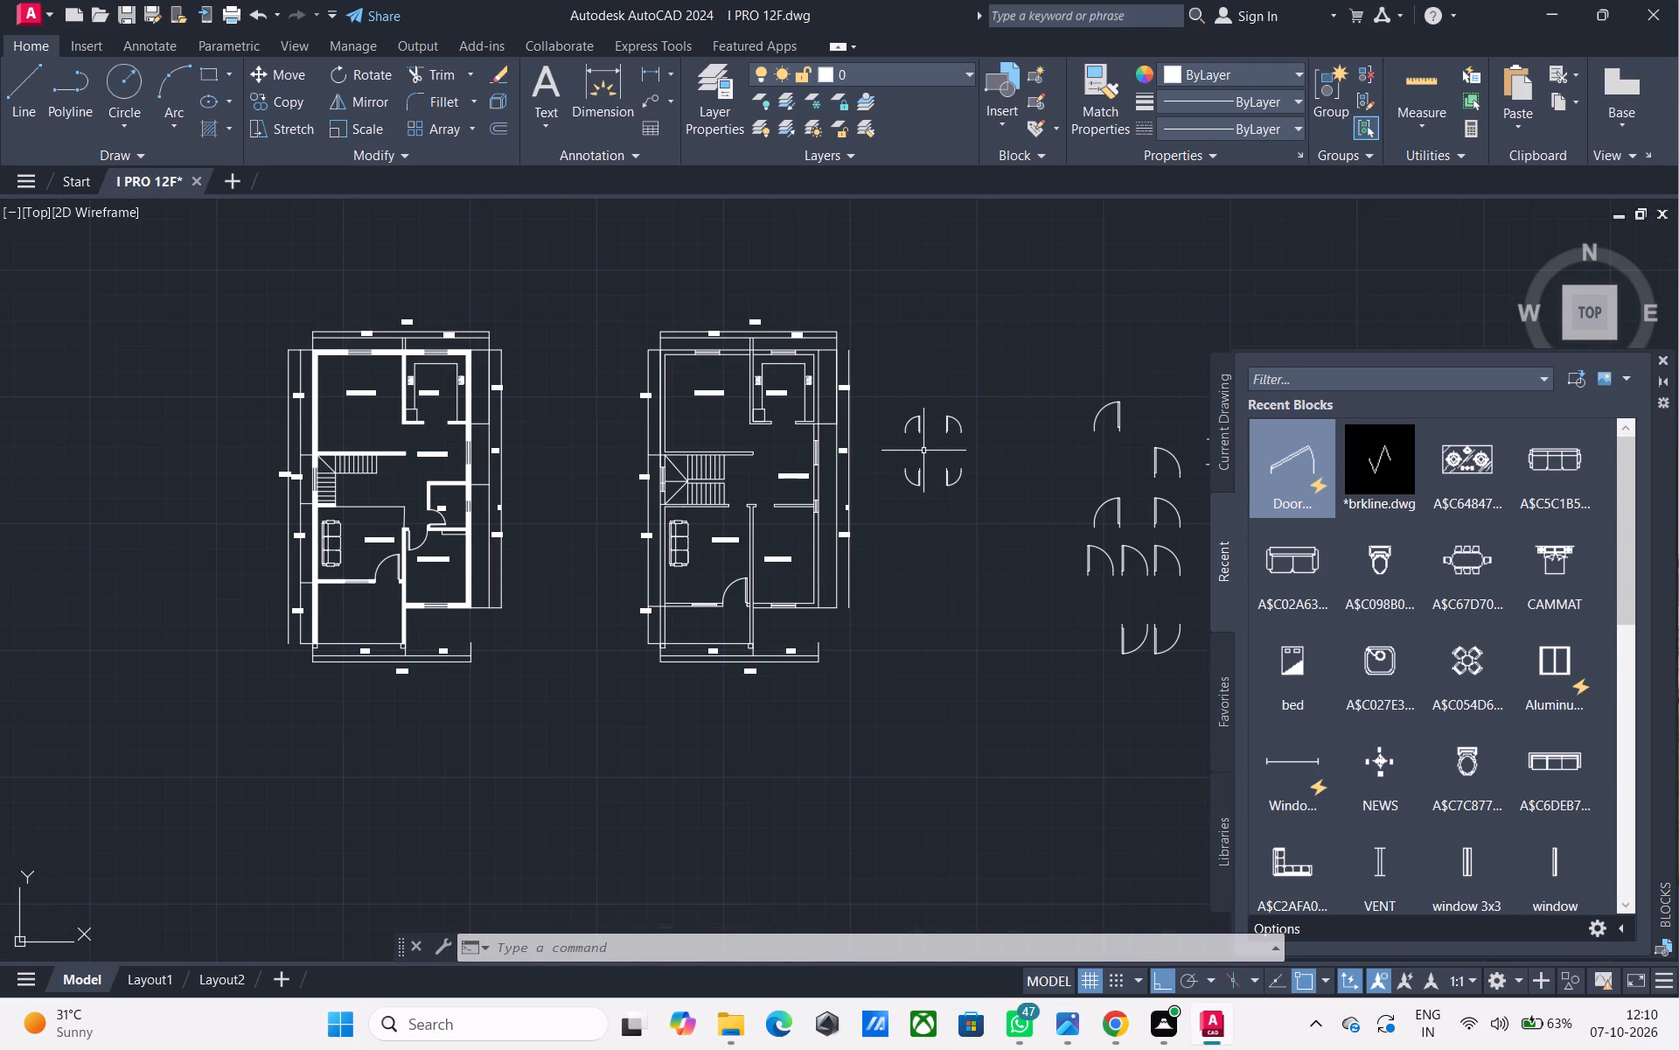
middle_drag(913, 468, 888, 529)
scroll(727, 475, up, 2)
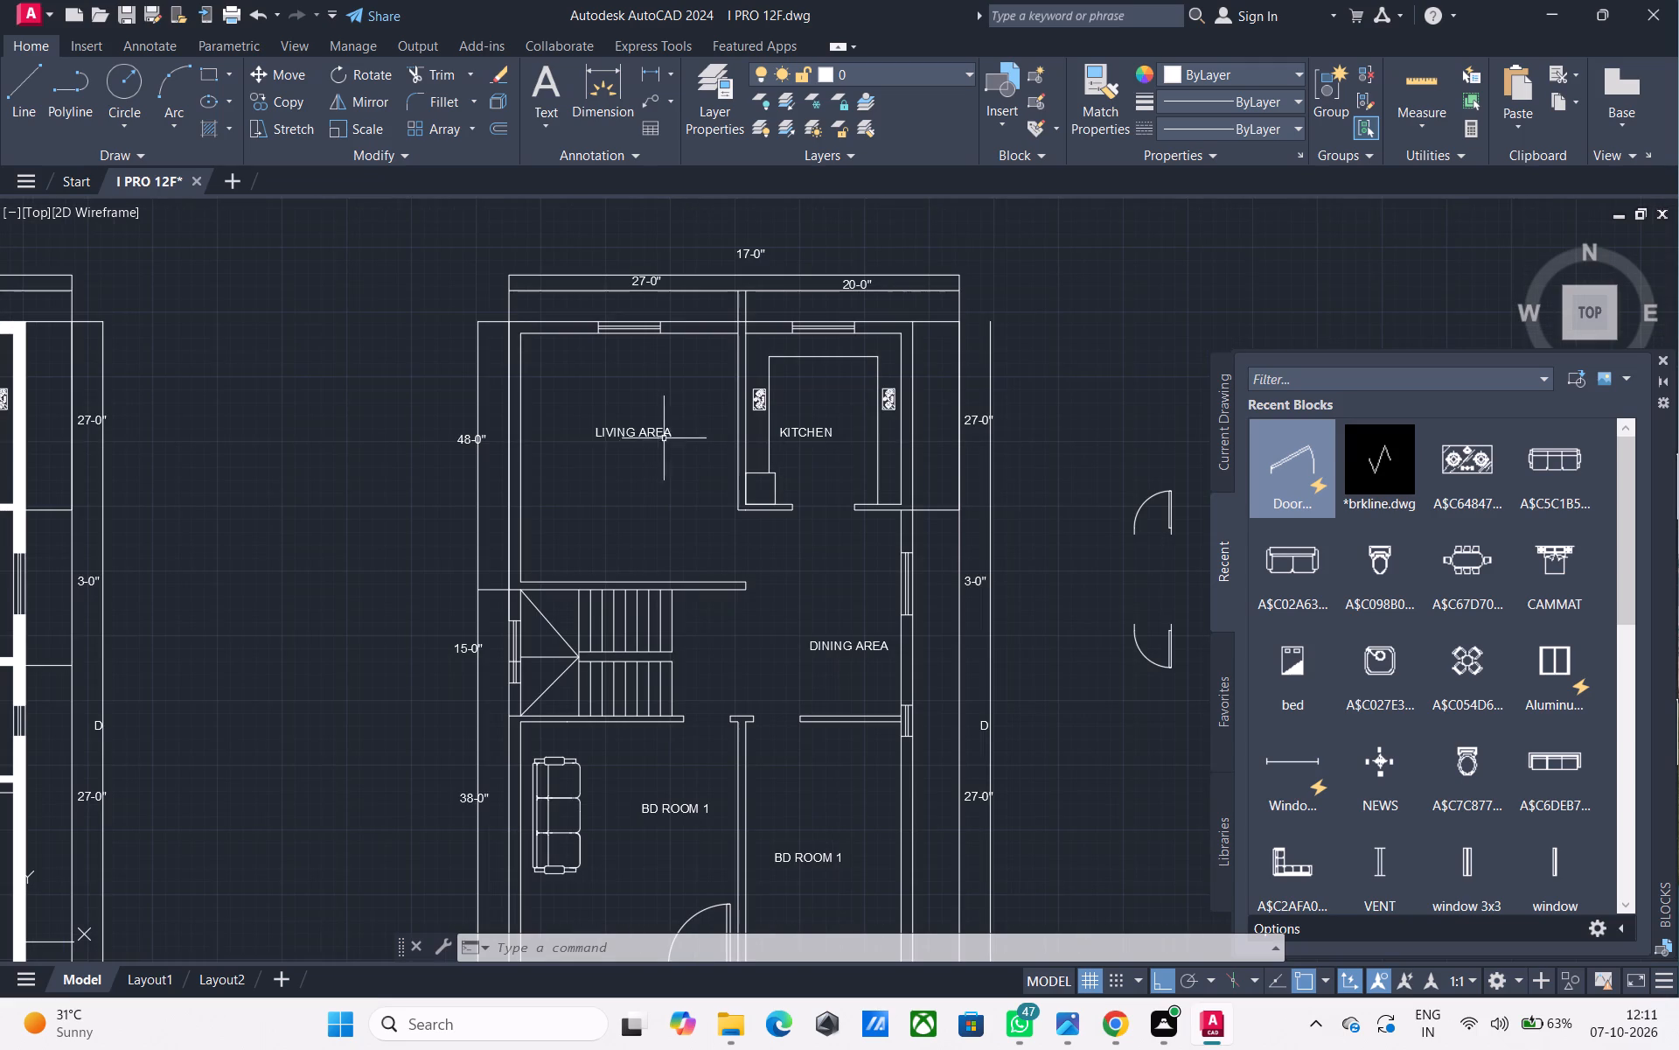
double_click(644, 433)
scroll(649, 433, up, 1)
click(683, 437)
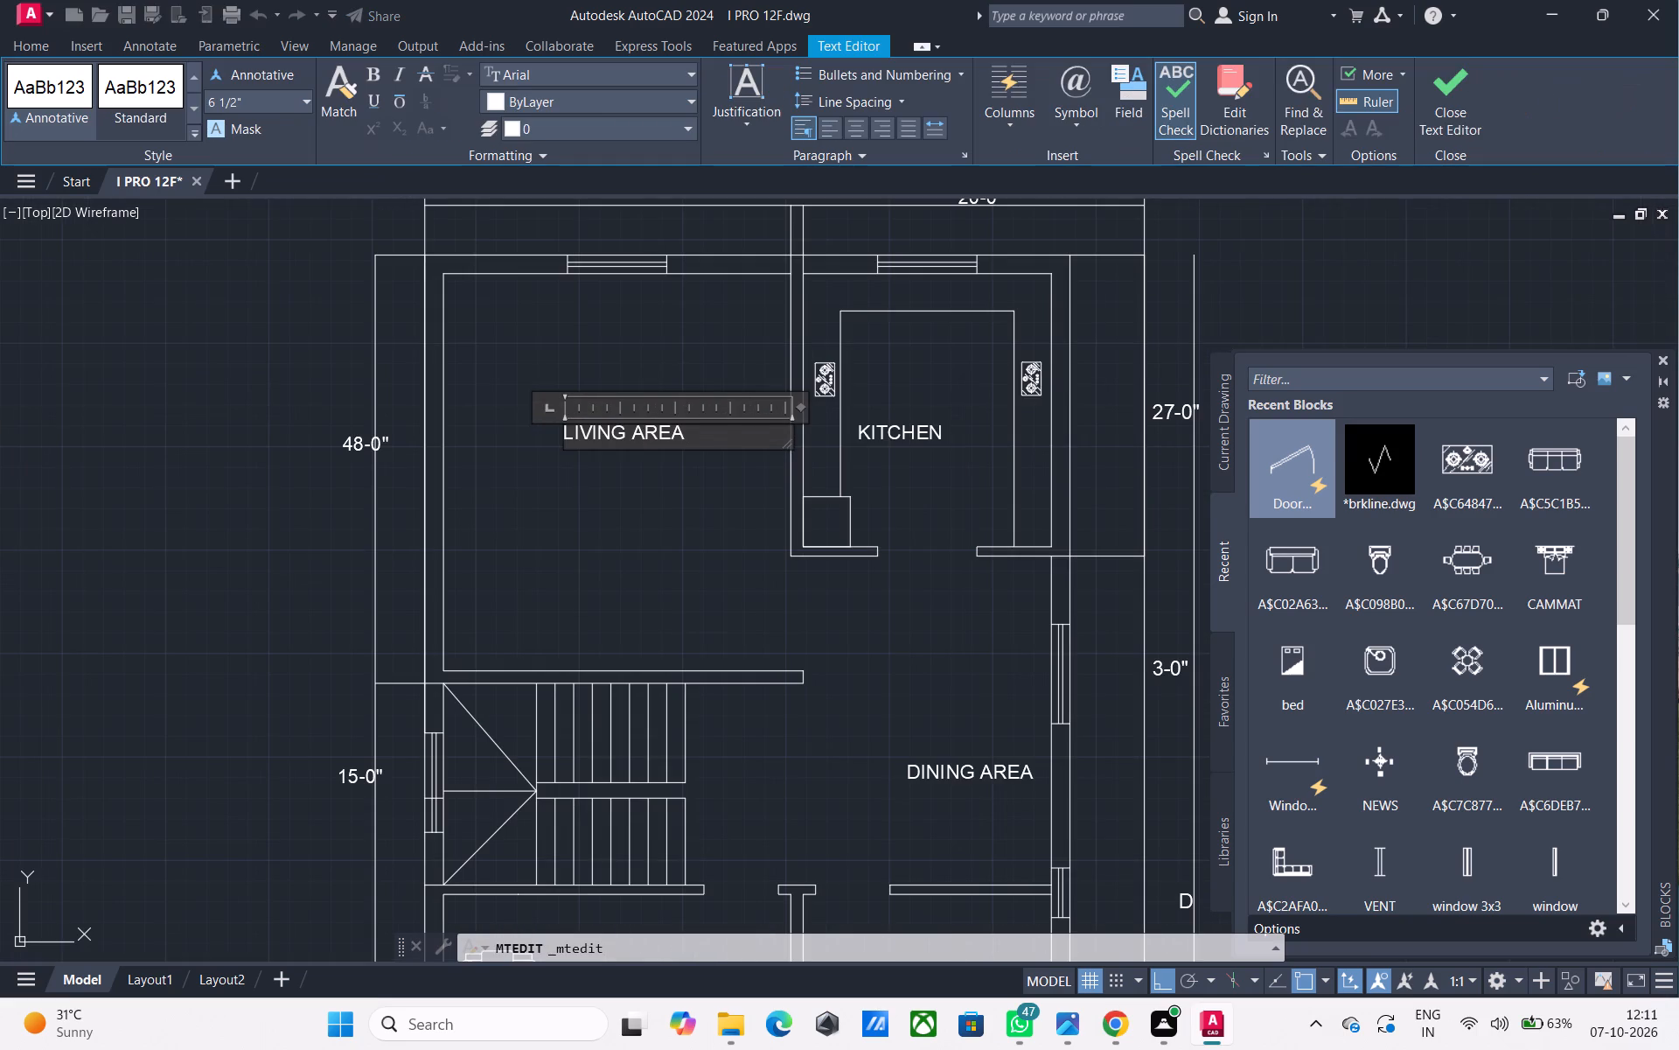
key(BackSpace)
key(BackSpace)
key(BackSpace)
key(BackSpace)
key(BackSpace)
key(BackSpace)
key(BackSpace)
key(BackSpace)
key(BackSpace)
key(BackSpace)
key(BackSpace)
key(BackSpace)
key(BackSpace)
key(BackSpace)
key(BackSpace)
key(BackSpace)
key(BackSpace)
text(MASTER BDROM)
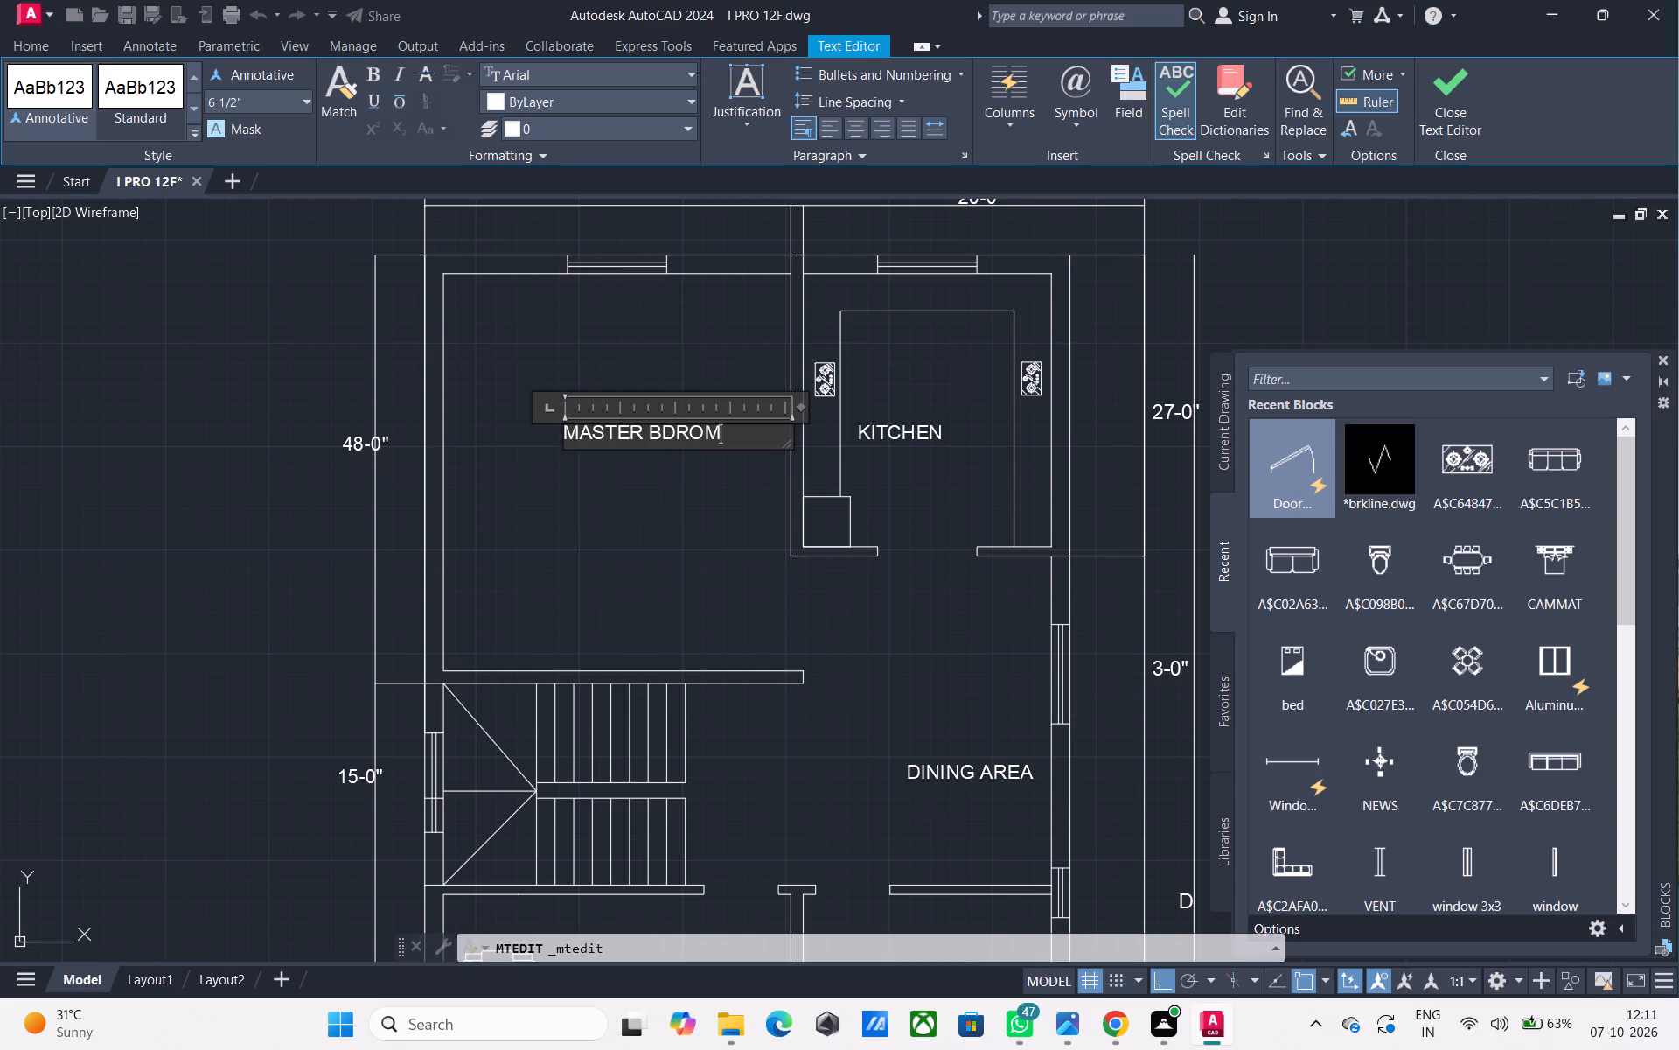
key(BackSpace)
text(O)
key(space)
key(BackSpace)
key(m)
click(659, 463)
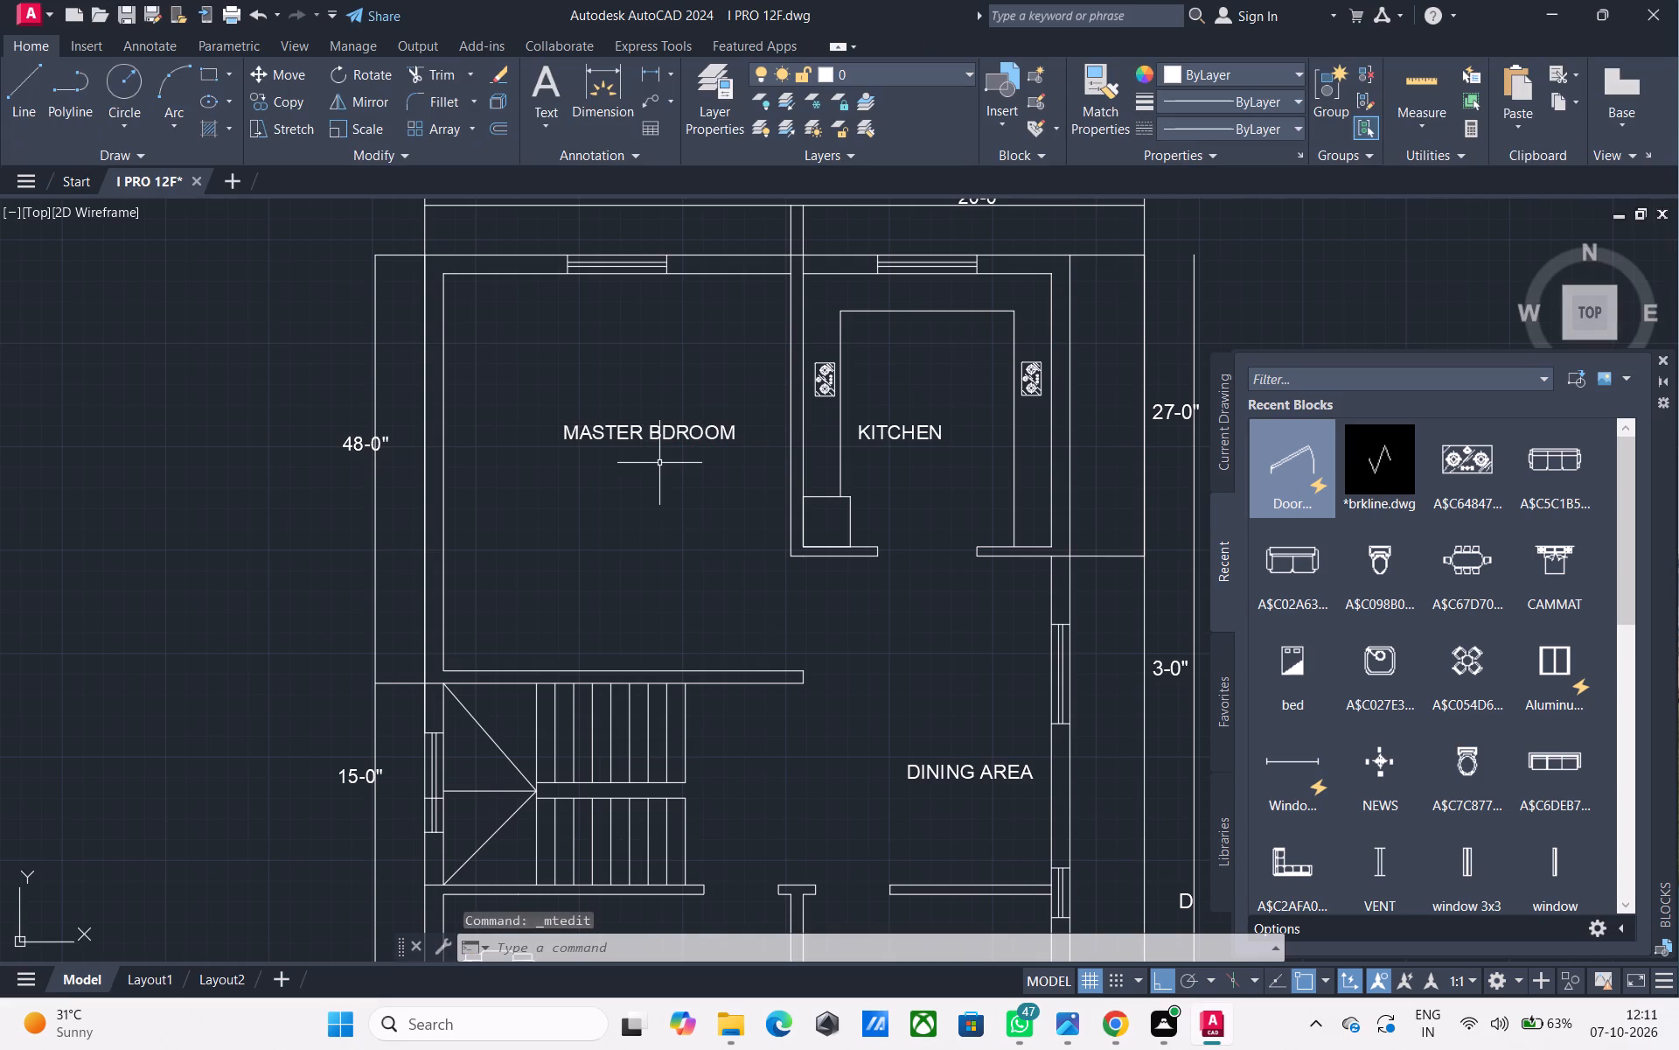
Erase the counter lines, both cooktops and the KITCHEN label from the plan copy's kitchen.
middle_drag(659, 463, 491, 453)
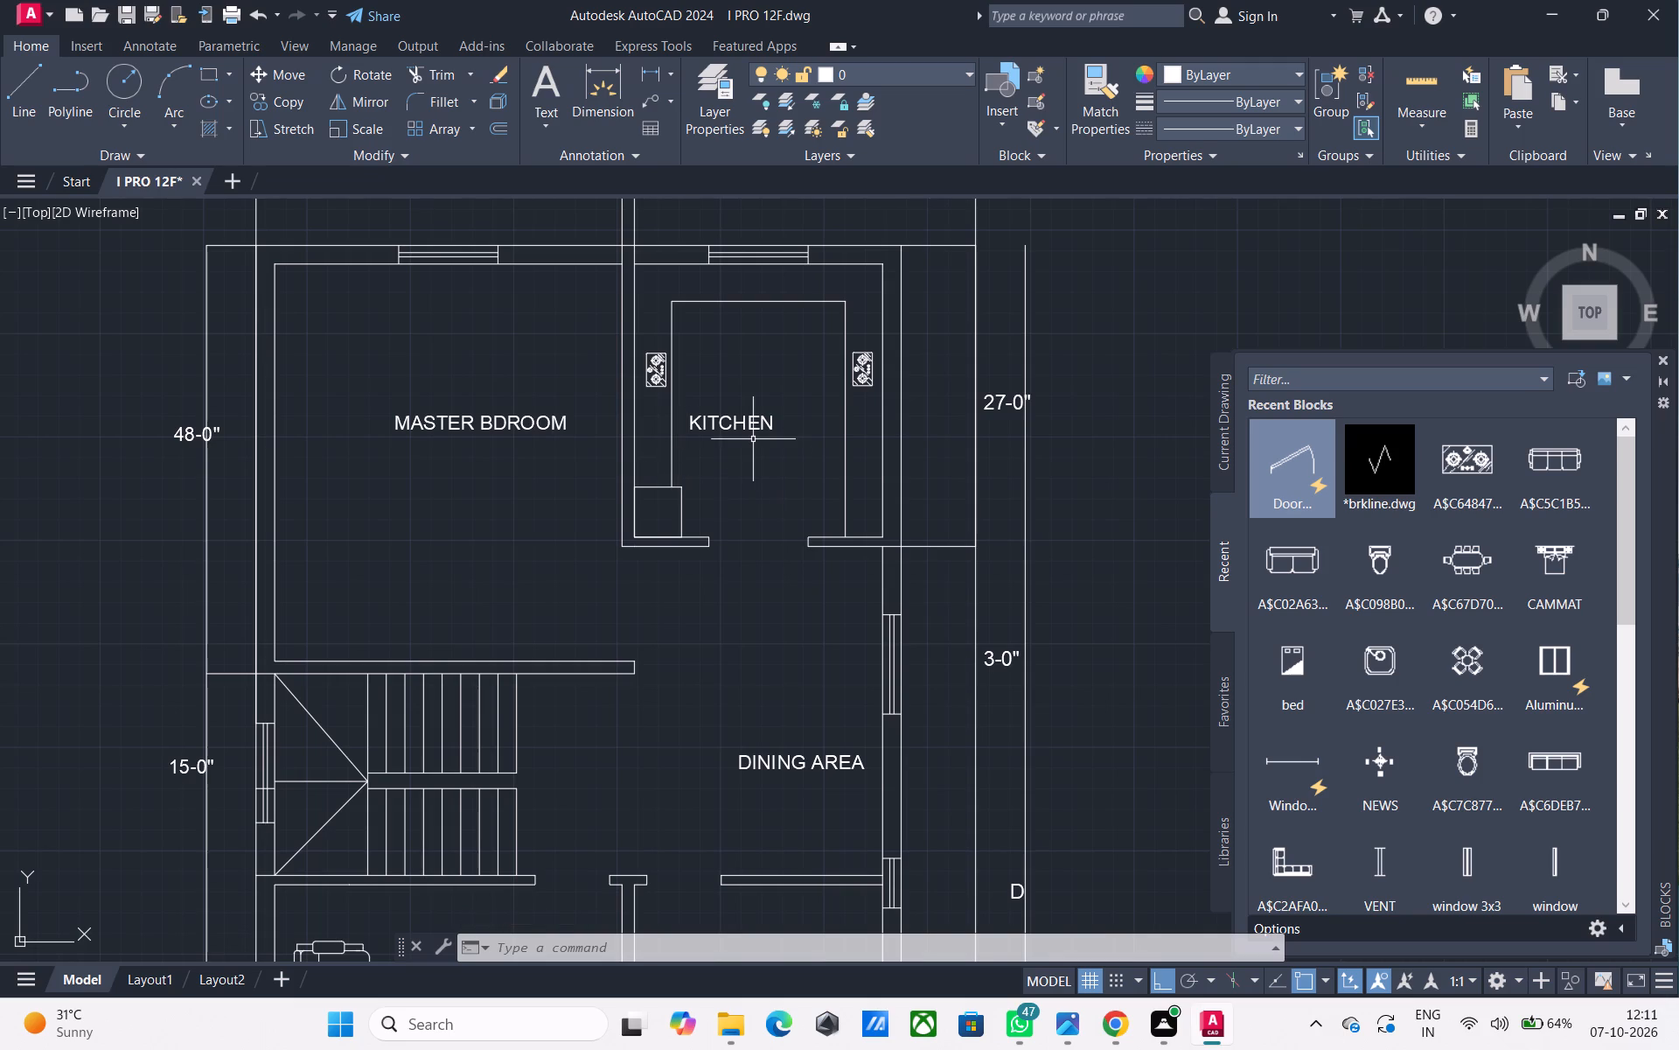
scroll(752, 439, down, 3)
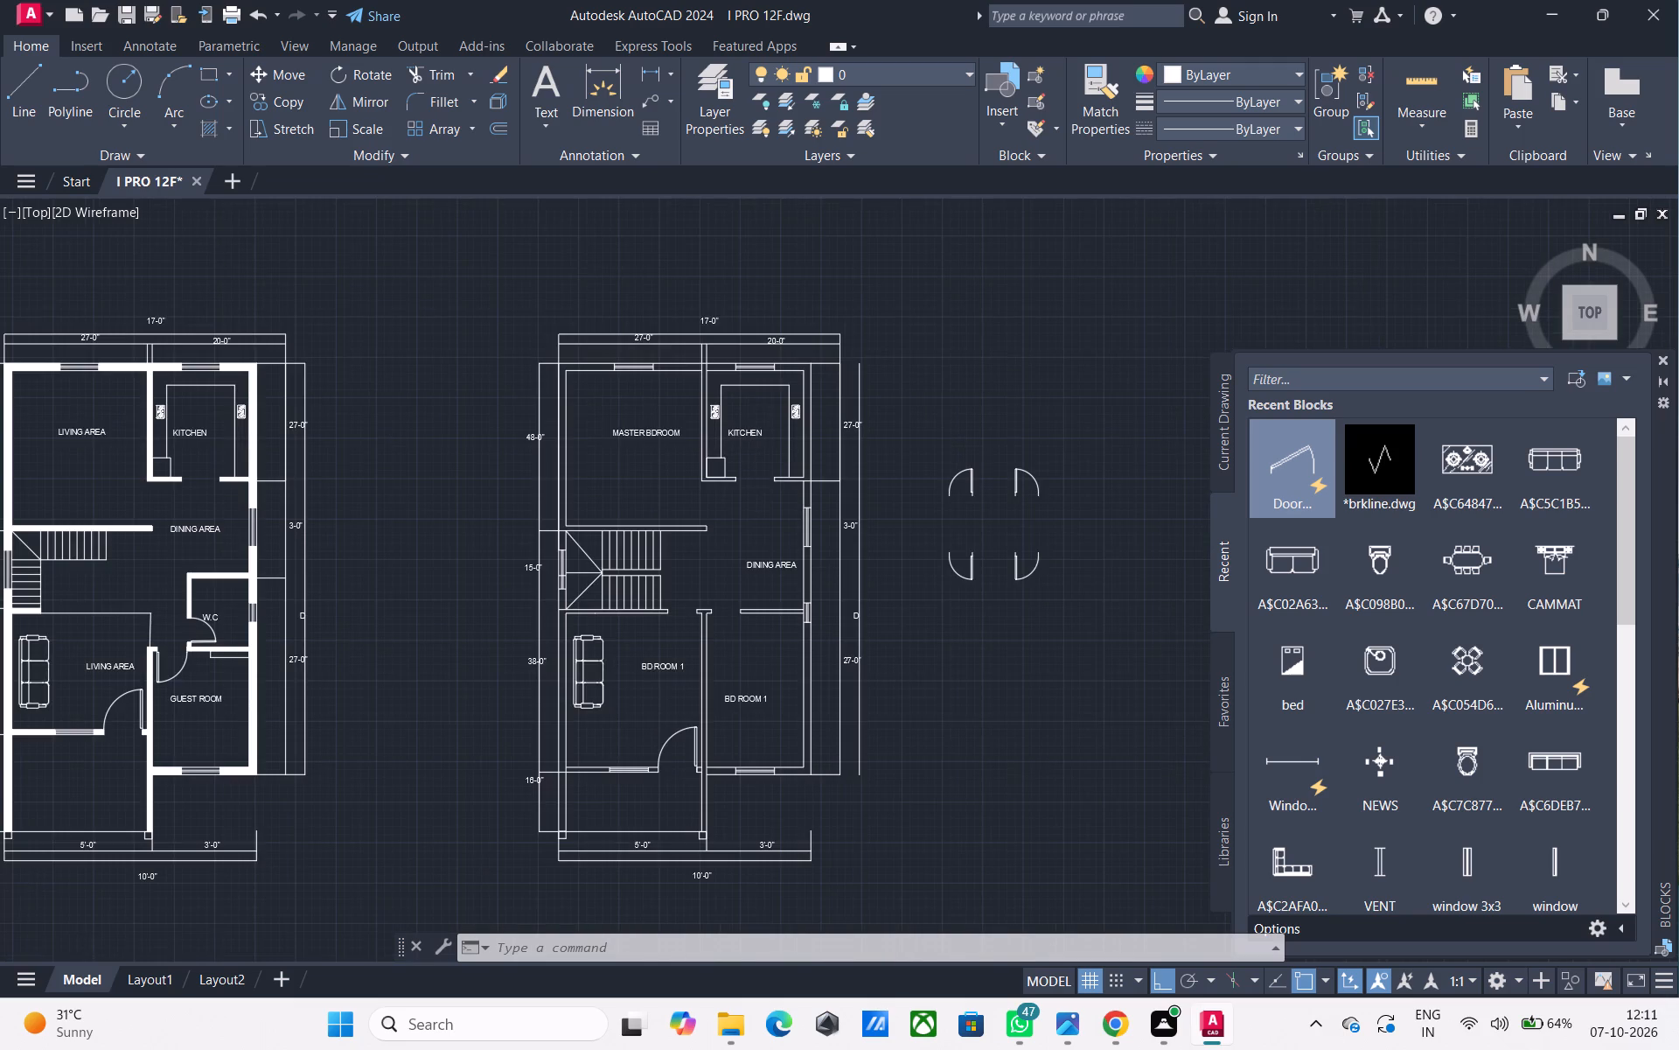
middle_drag(757, 469, 686, 580)
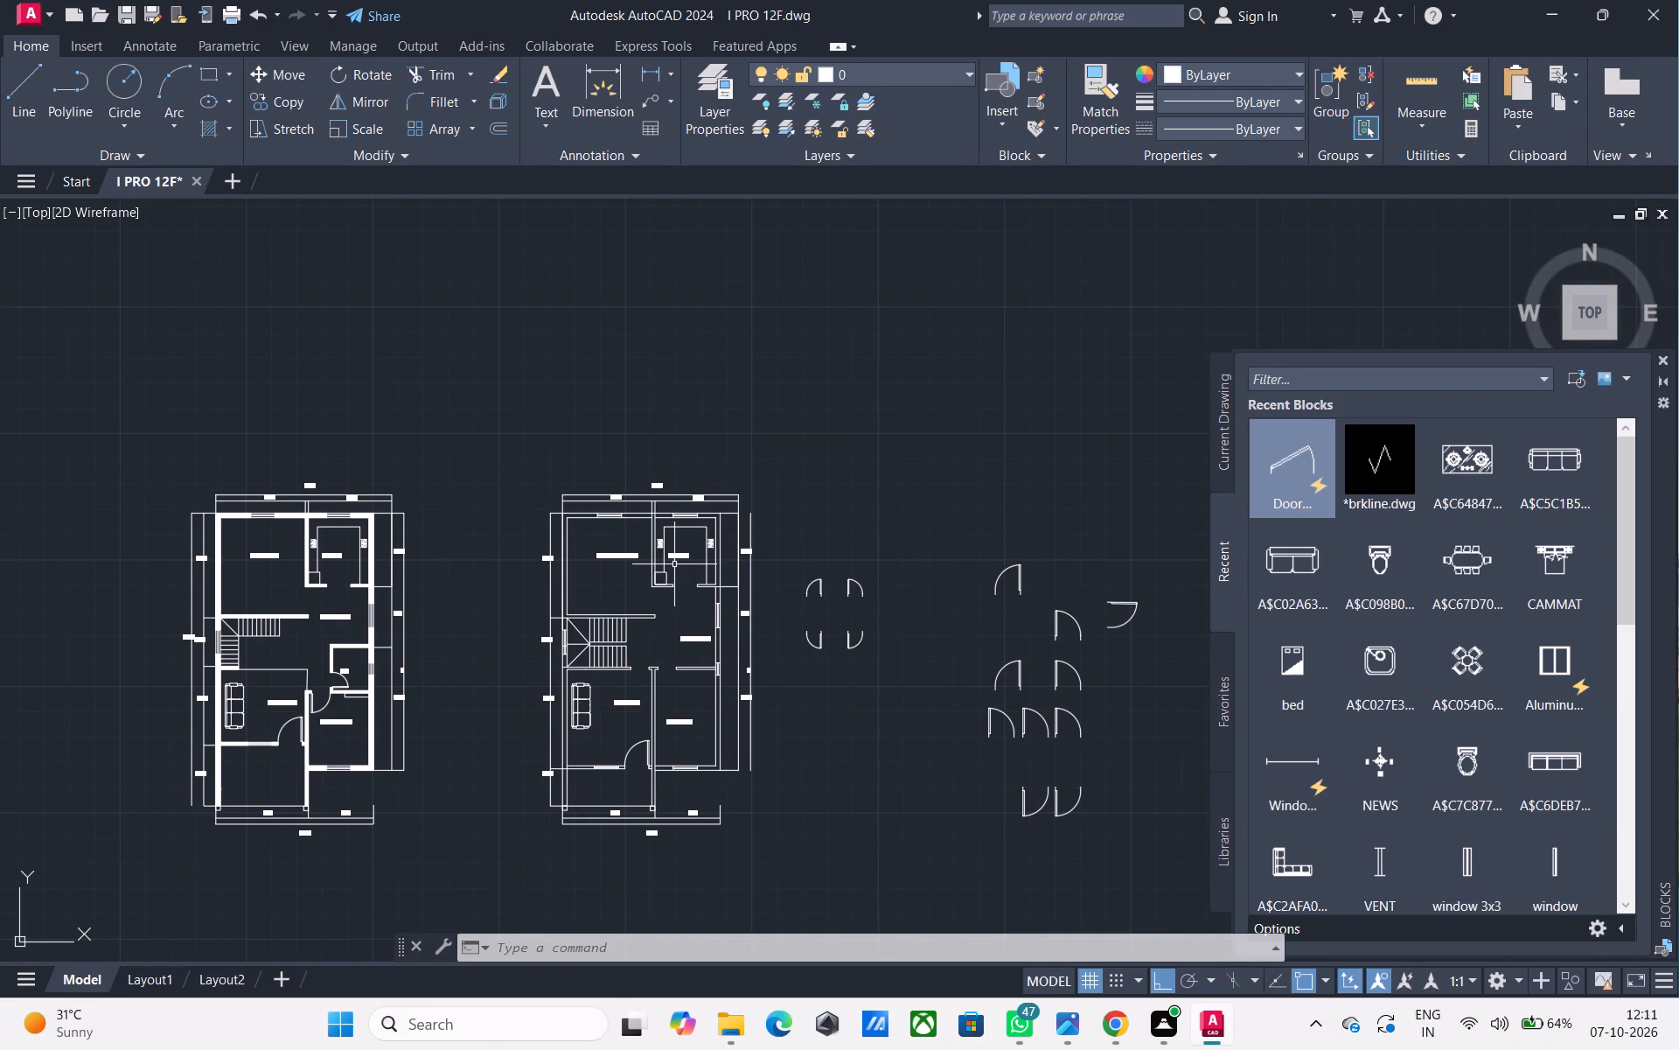
scroll(672, 565, down, 2)
scroll(672, 565, up, 4)
middle_drag(664, 564, 641, 535)
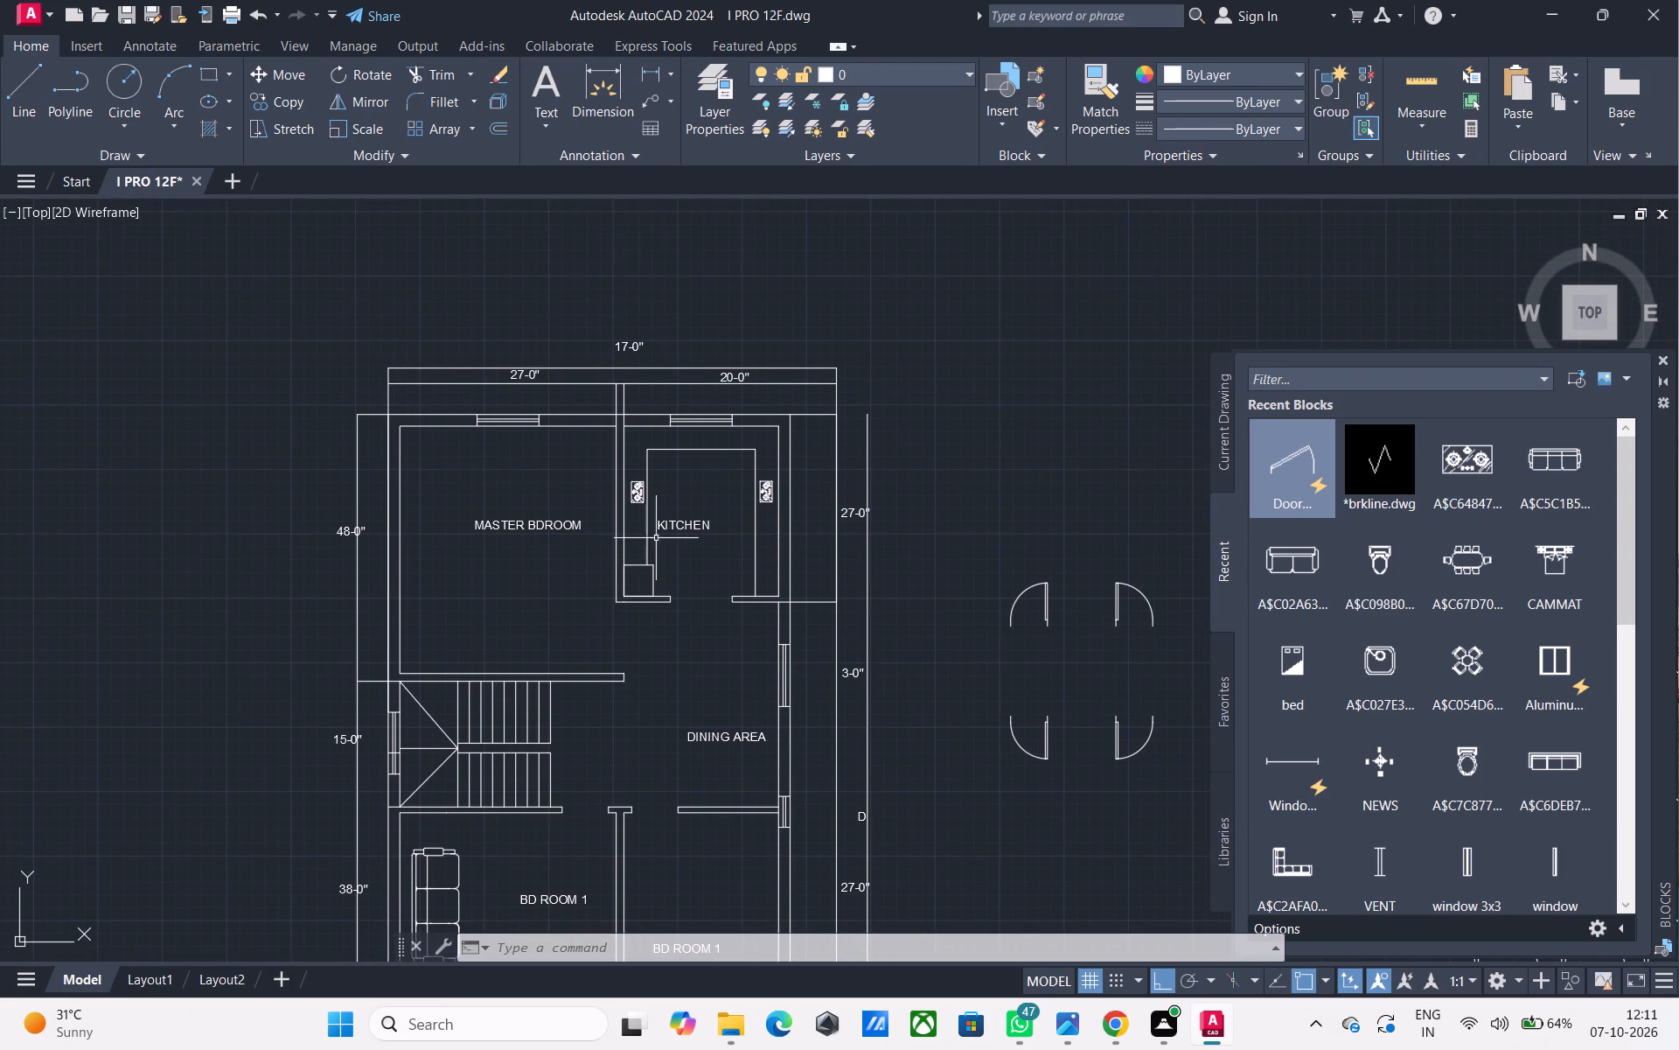
click(771, 556)
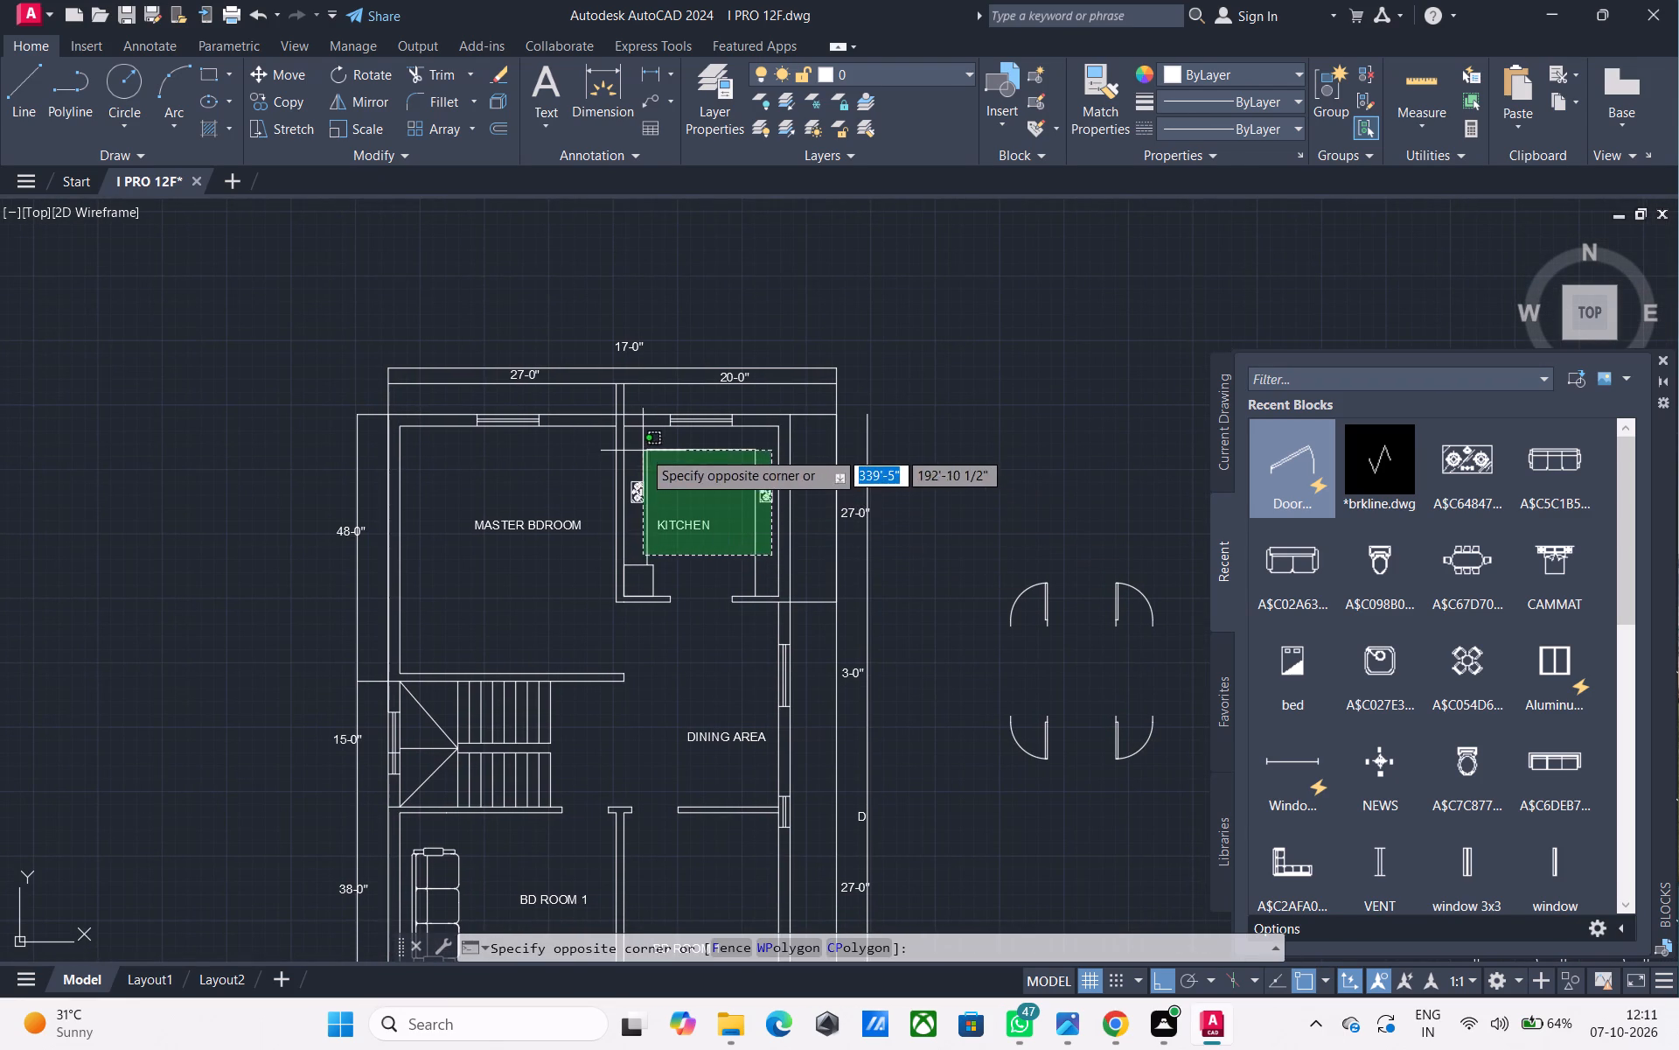
click(643, 447)
key(Delete)
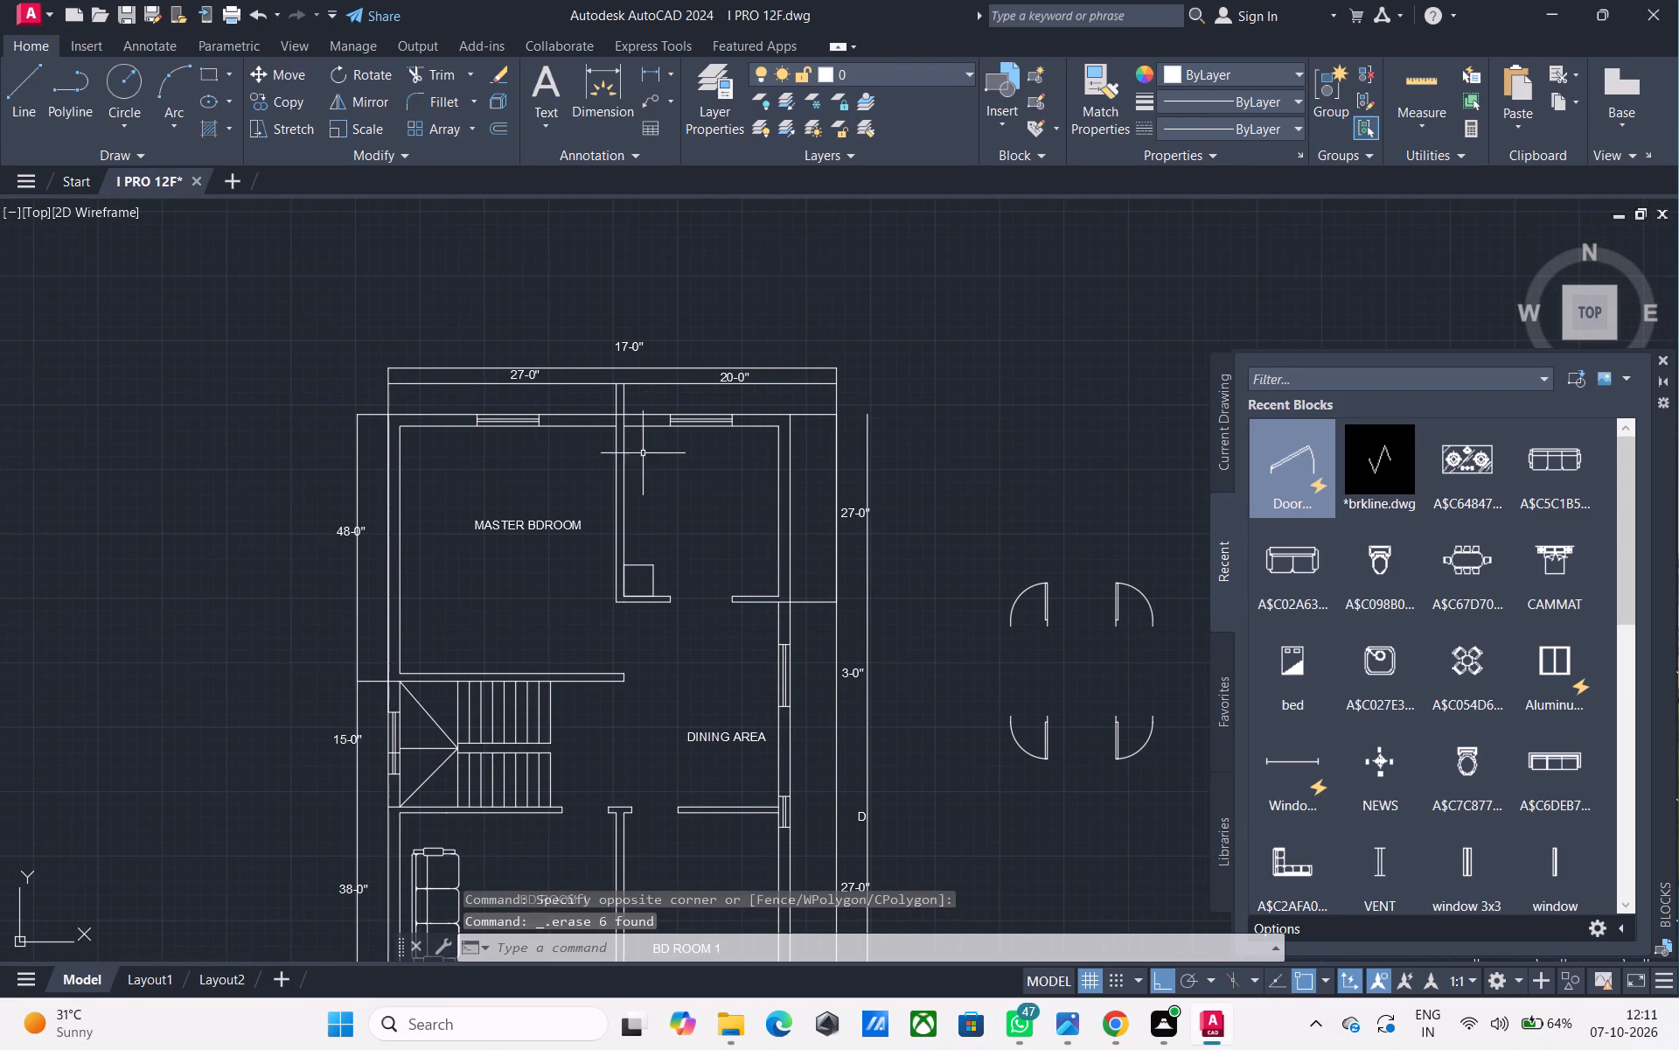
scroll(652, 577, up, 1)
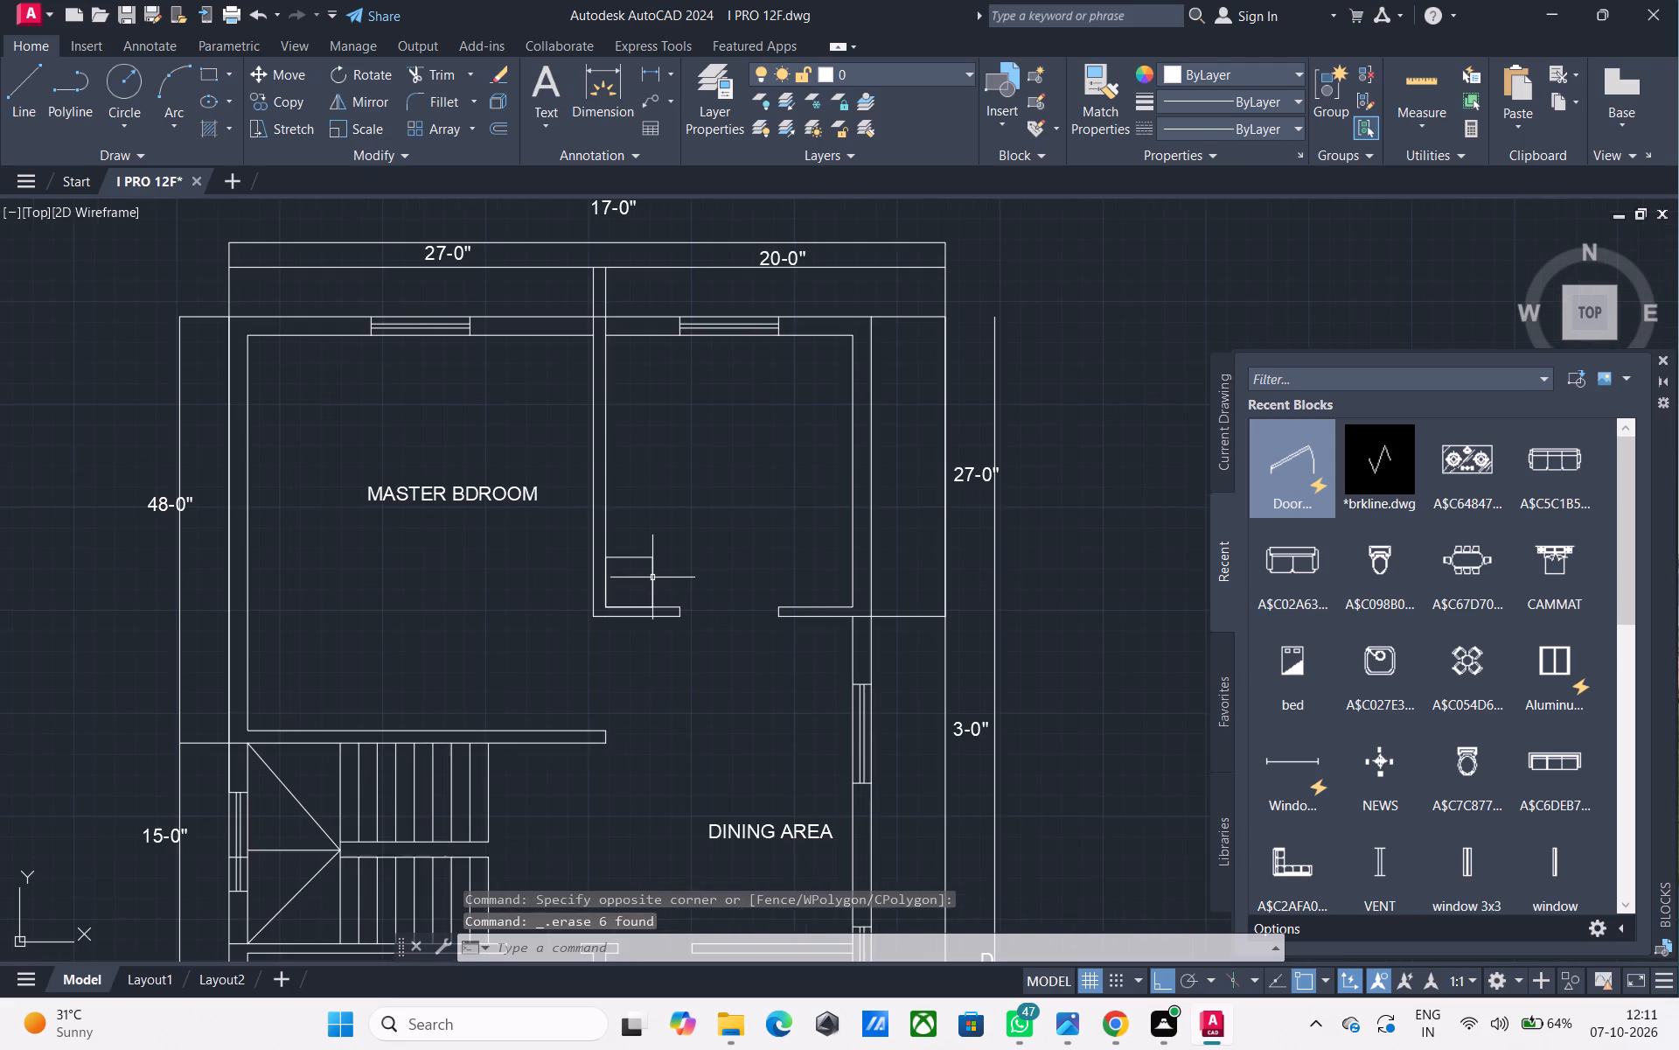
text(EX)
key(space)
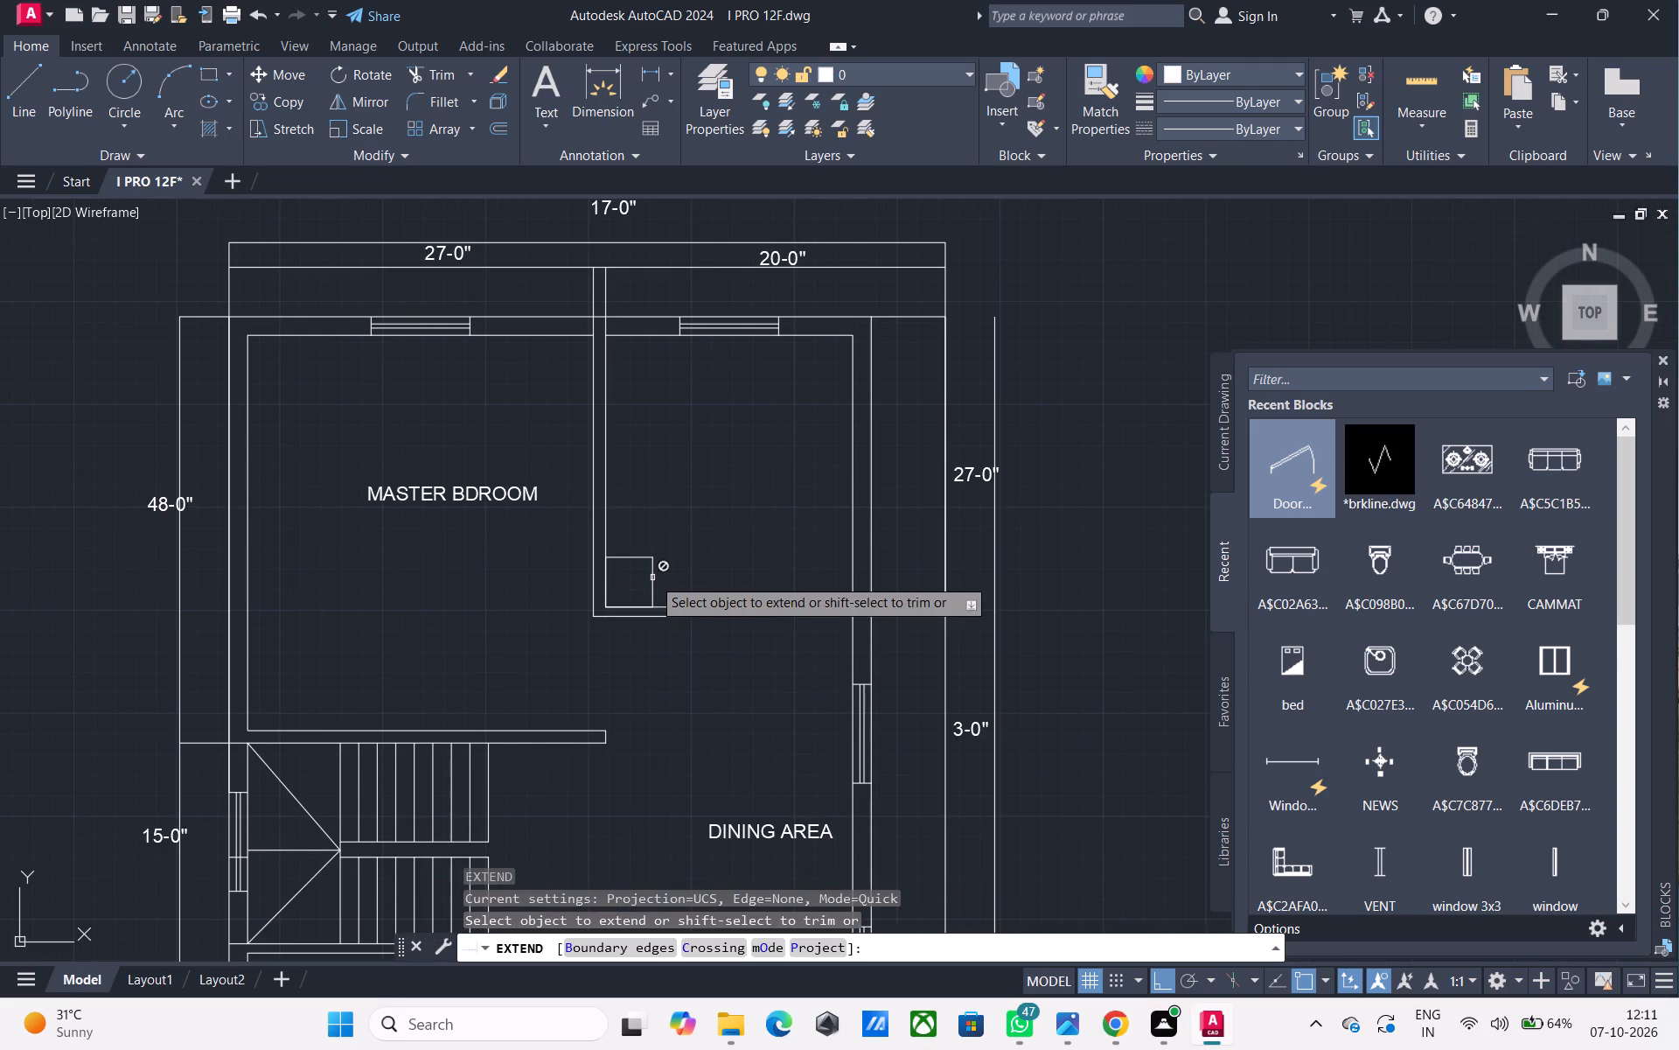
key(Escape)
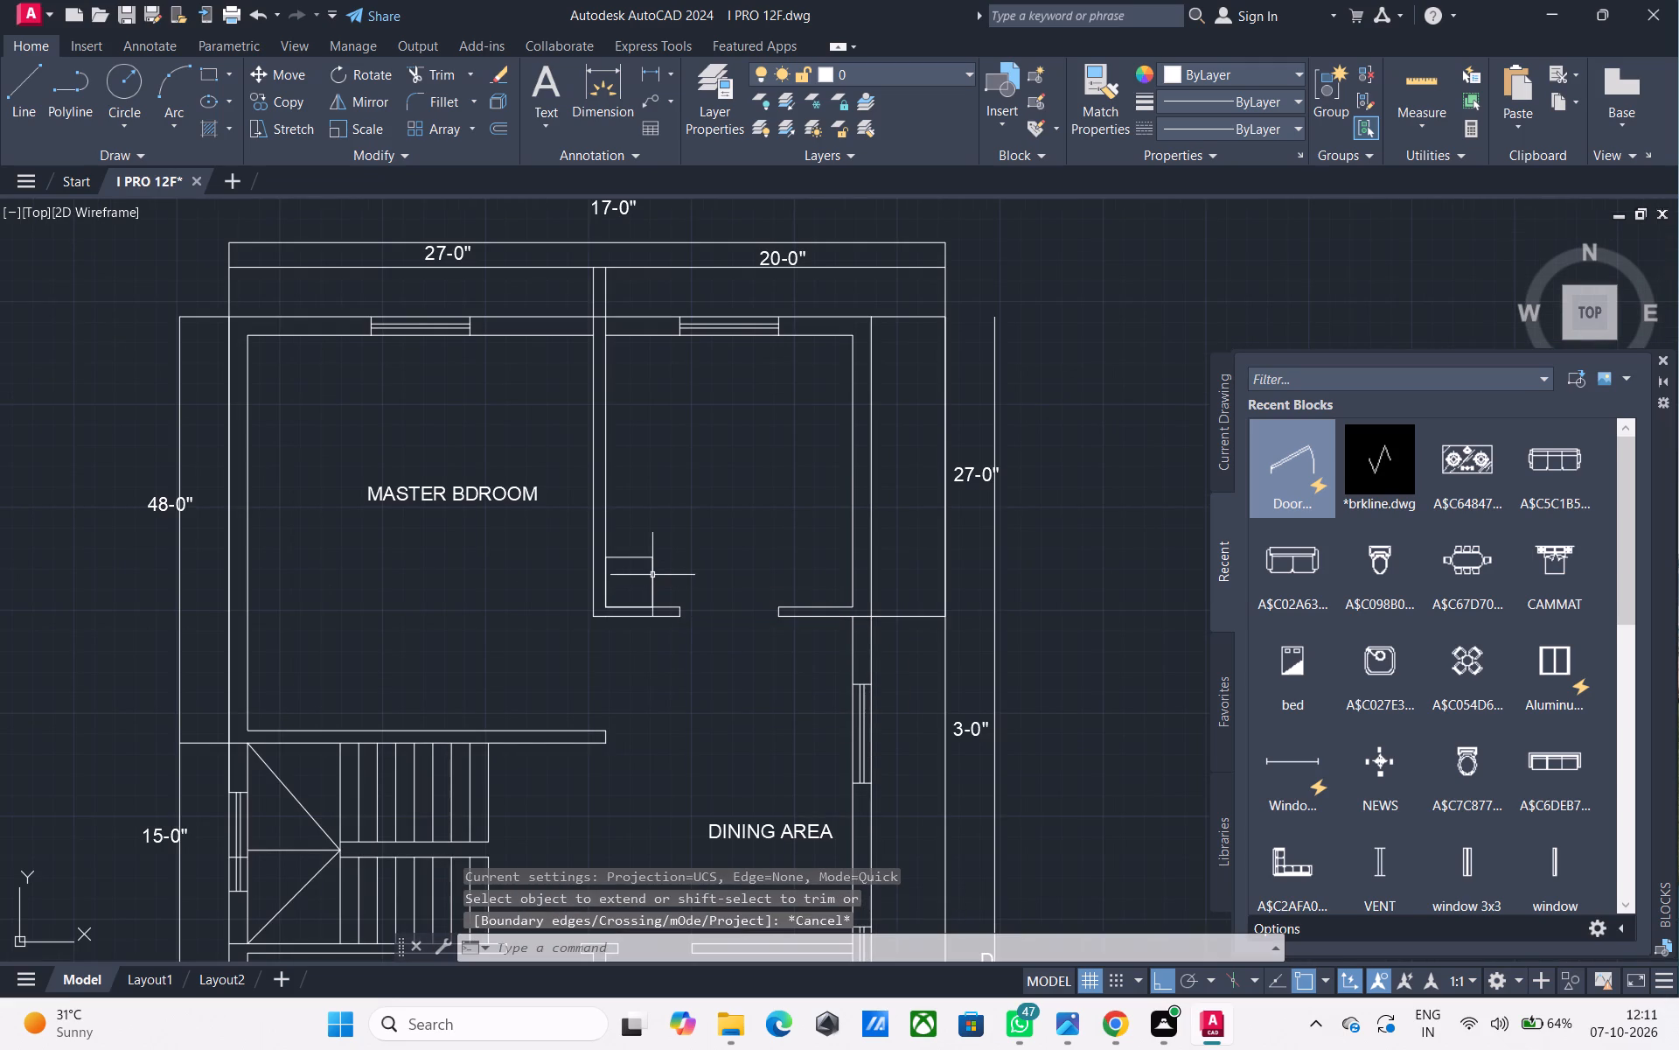
Draw a vertical line from the lower outer corner of the small square in the former kitchen up to the top wall's inner face.
text(L)
key(space)
scroll(649, 601, up, 2)
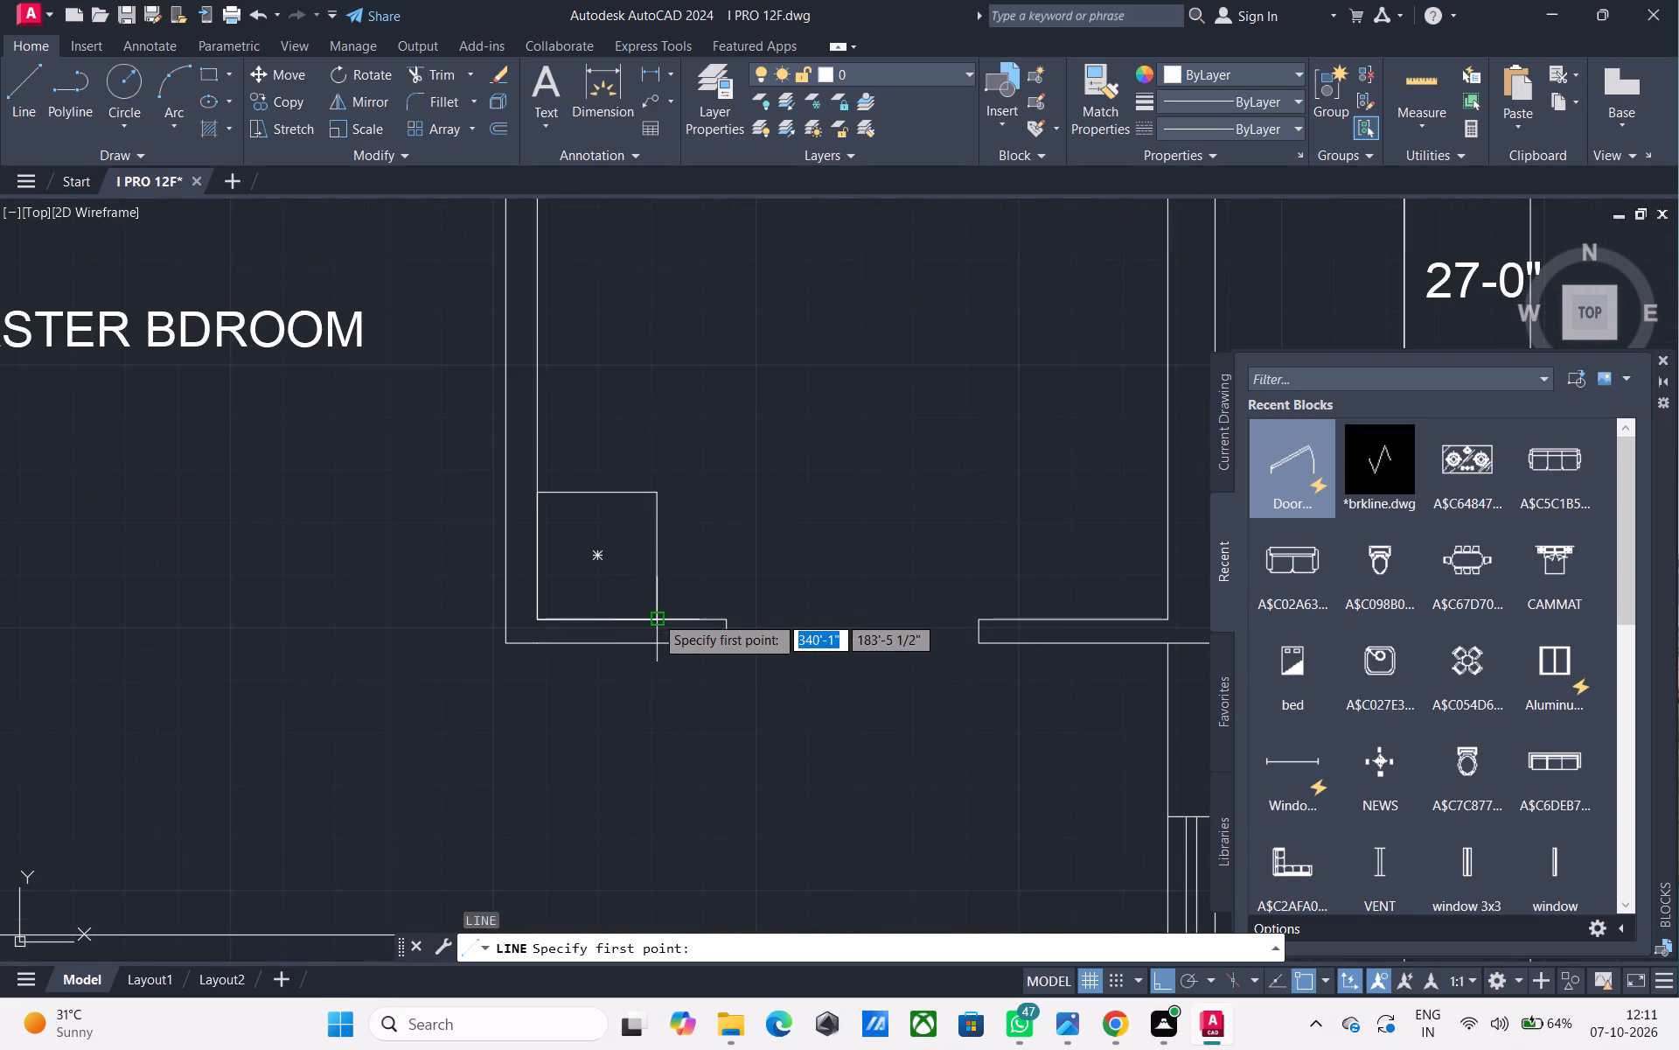
click(656, 616)
scroll(692, 447, down, 1)
middle_drag(692, 446, 660, 783)
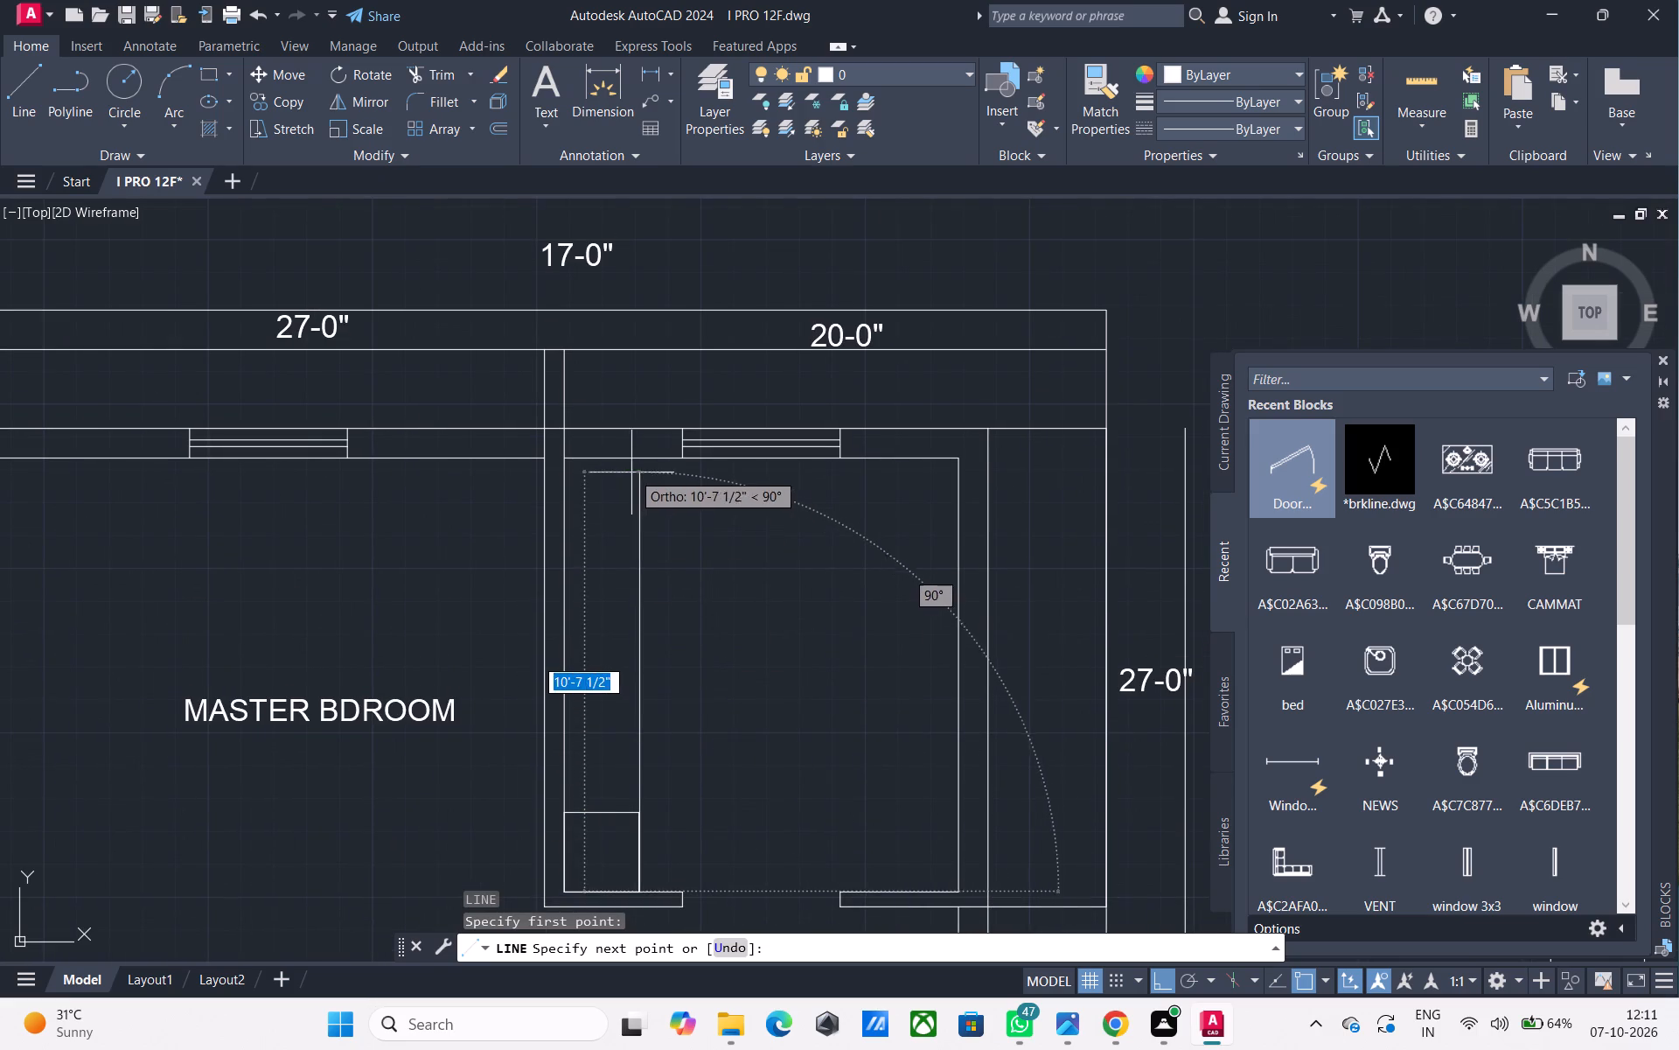
click(638, 461)
key(Escape)
middle_drag(610, 535, 602, 518)
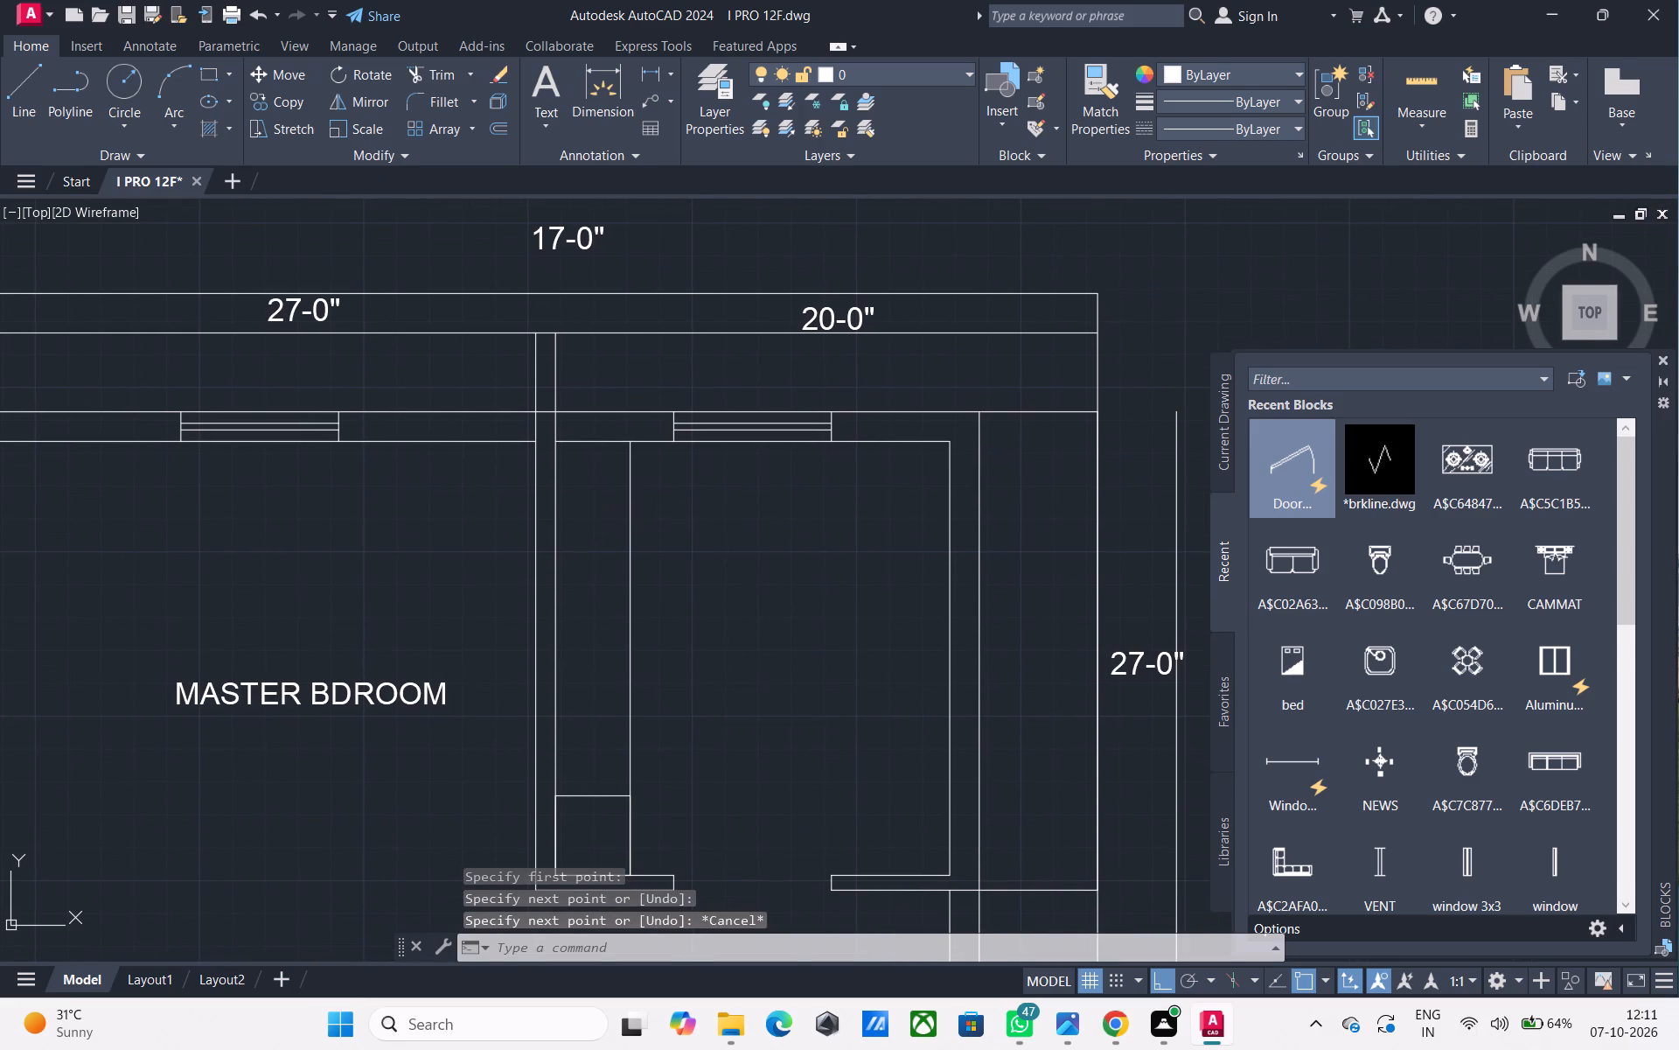
Trim away both lines of the wall separating the master bedroom from the former kitchen, below the top wall.
key(e)
key(Escape)
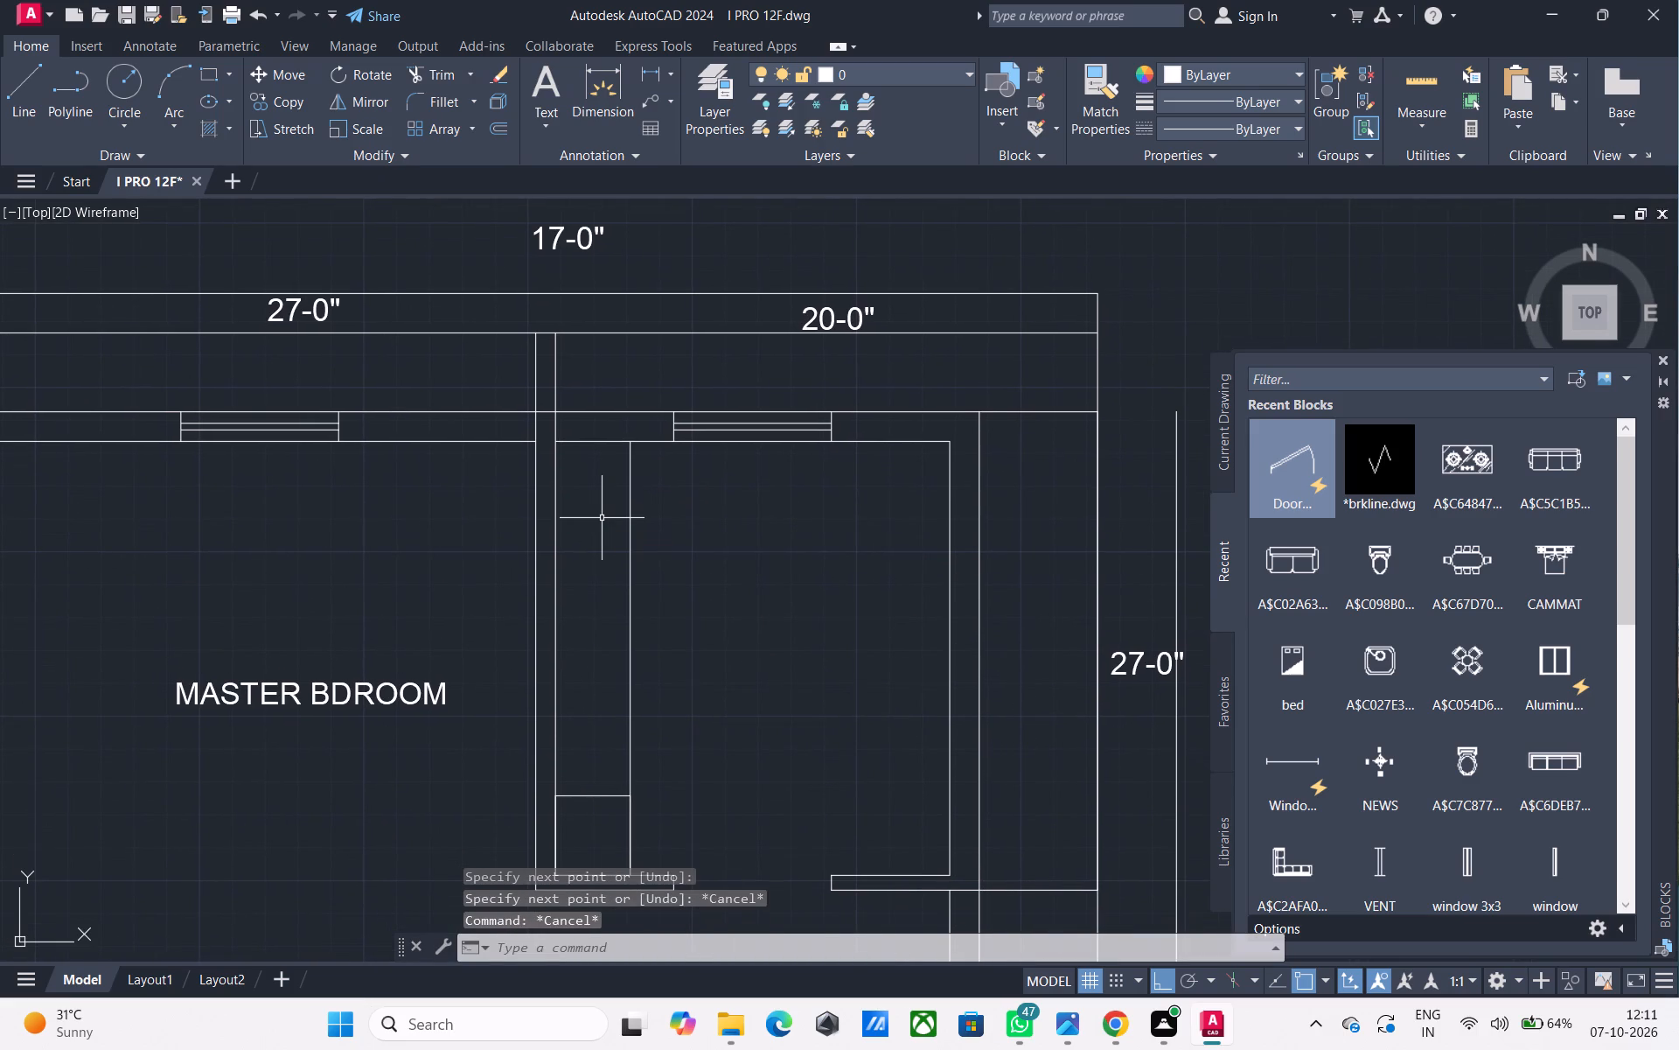
text(TR)
key(space)
click(596, 520)
click(478, 523)
key(Escape)
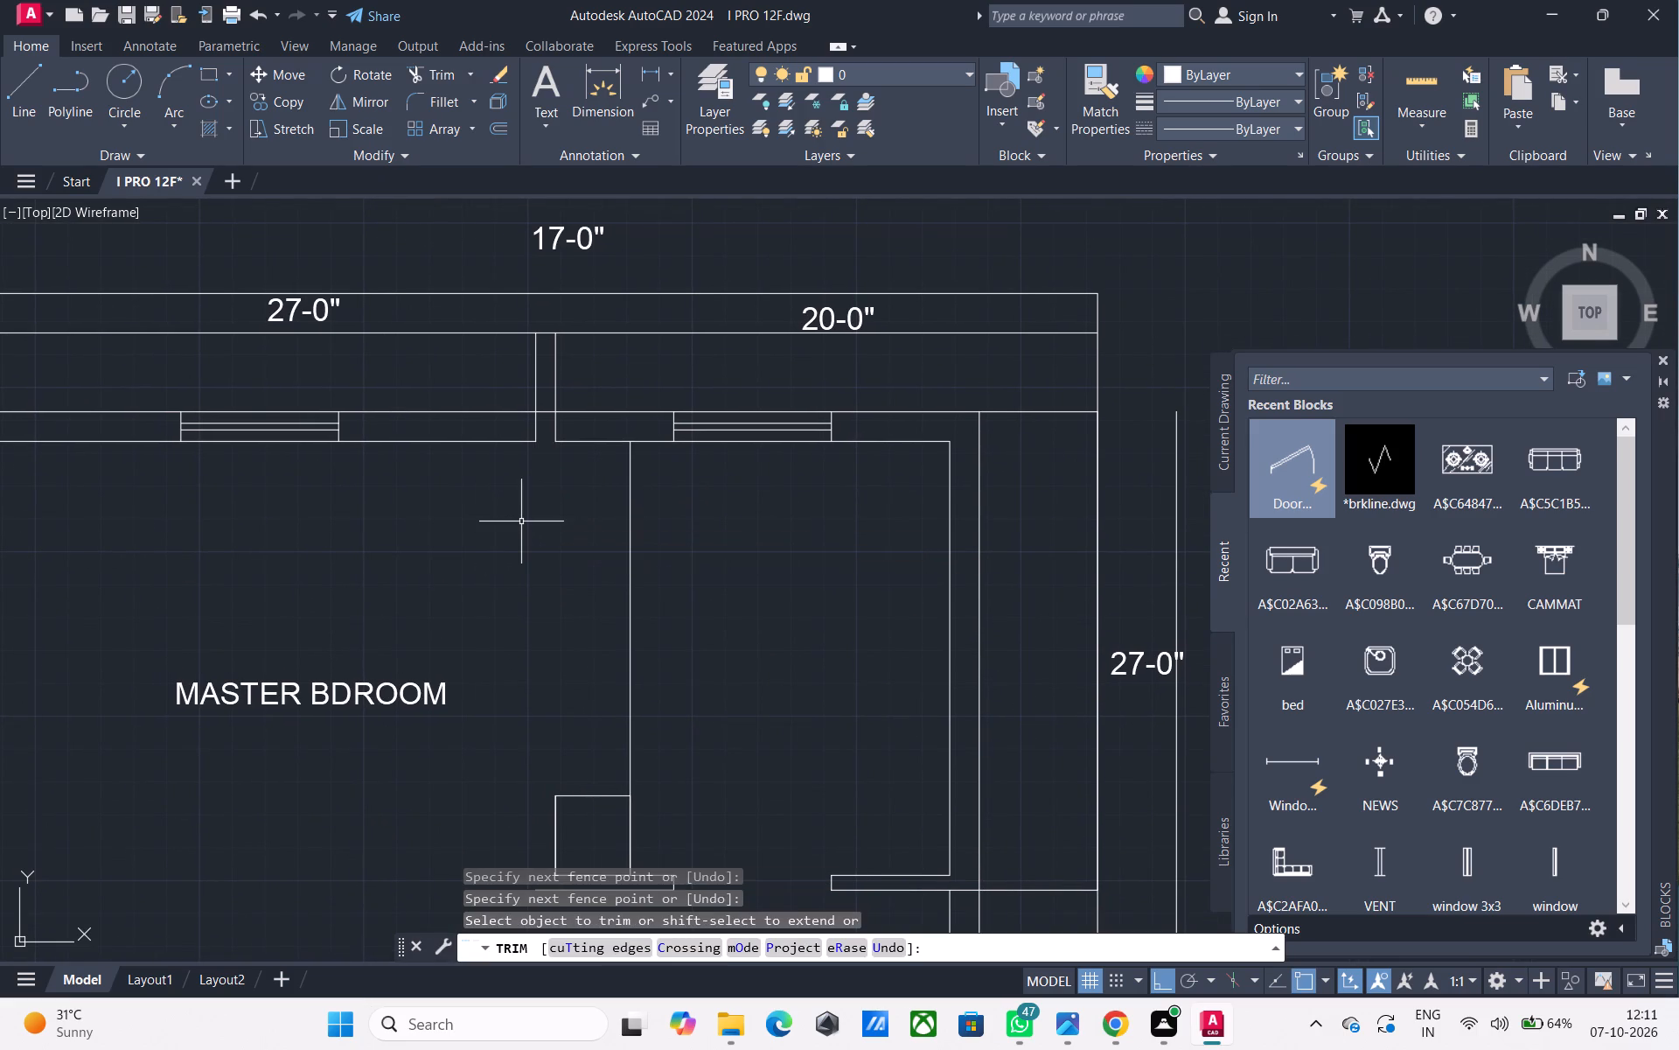
click(570, 454)
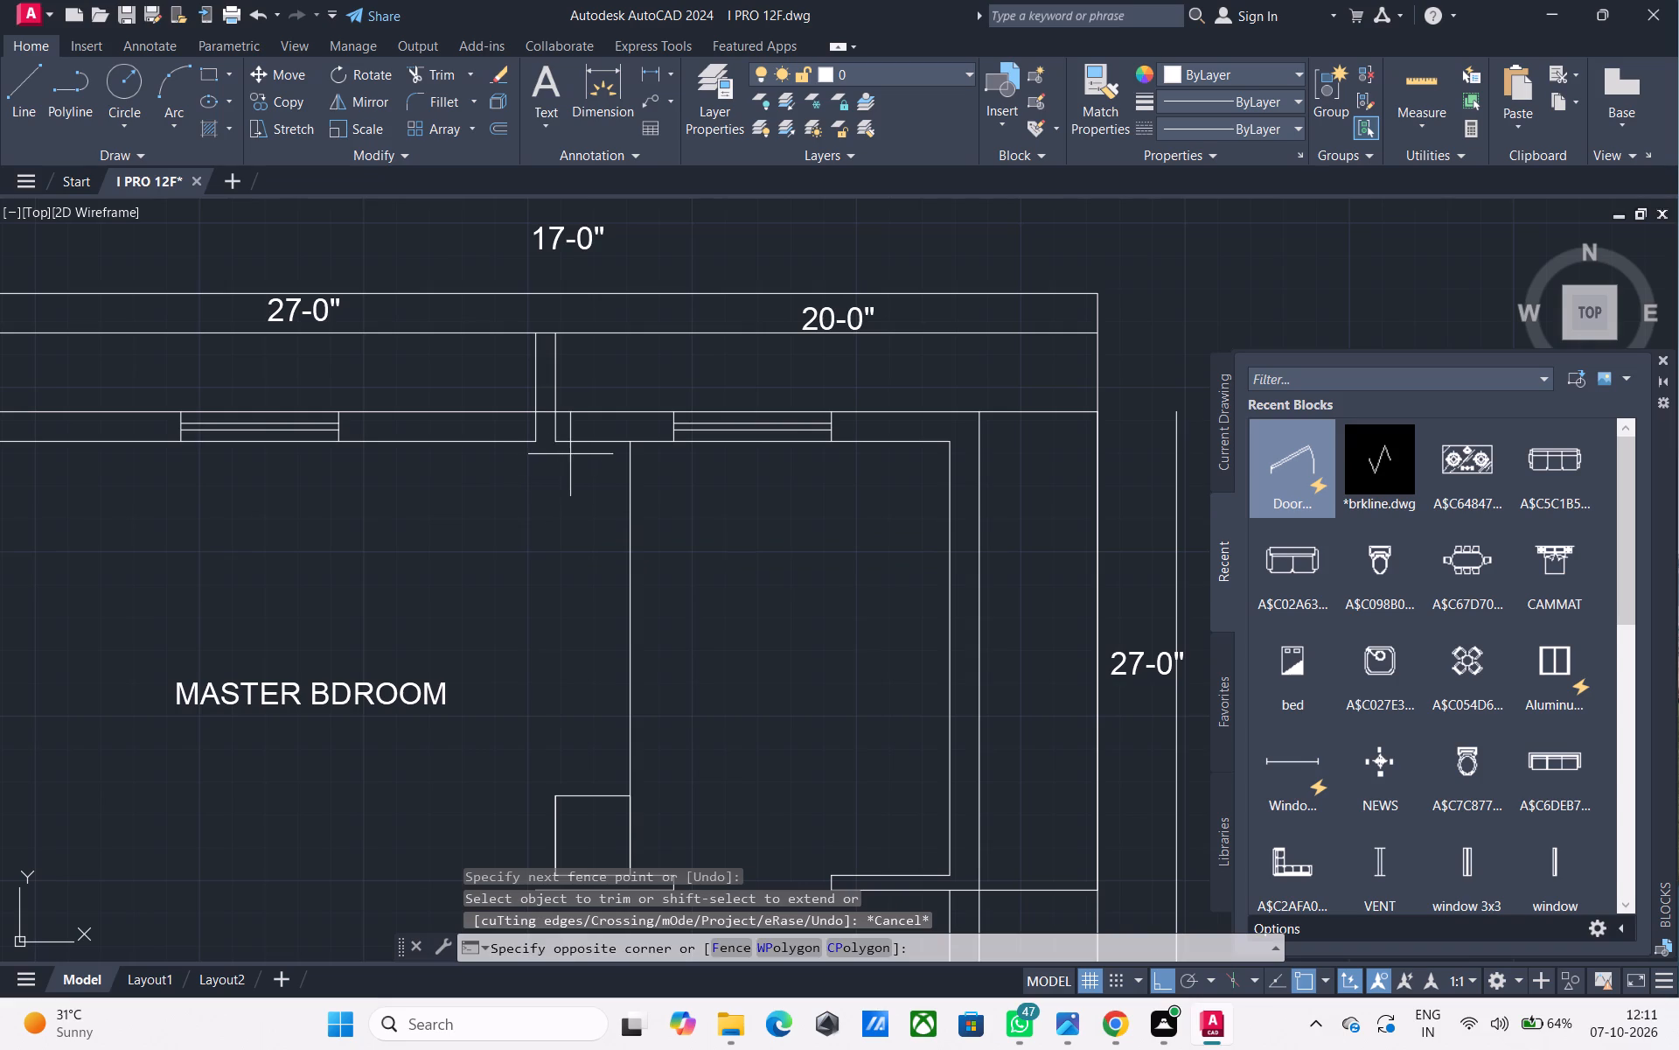
Join the two segments of the top wall's inner line above the master bedroom and former kitchen into one line.
click(571, 439)
click(512, 468)
click(489, 430)
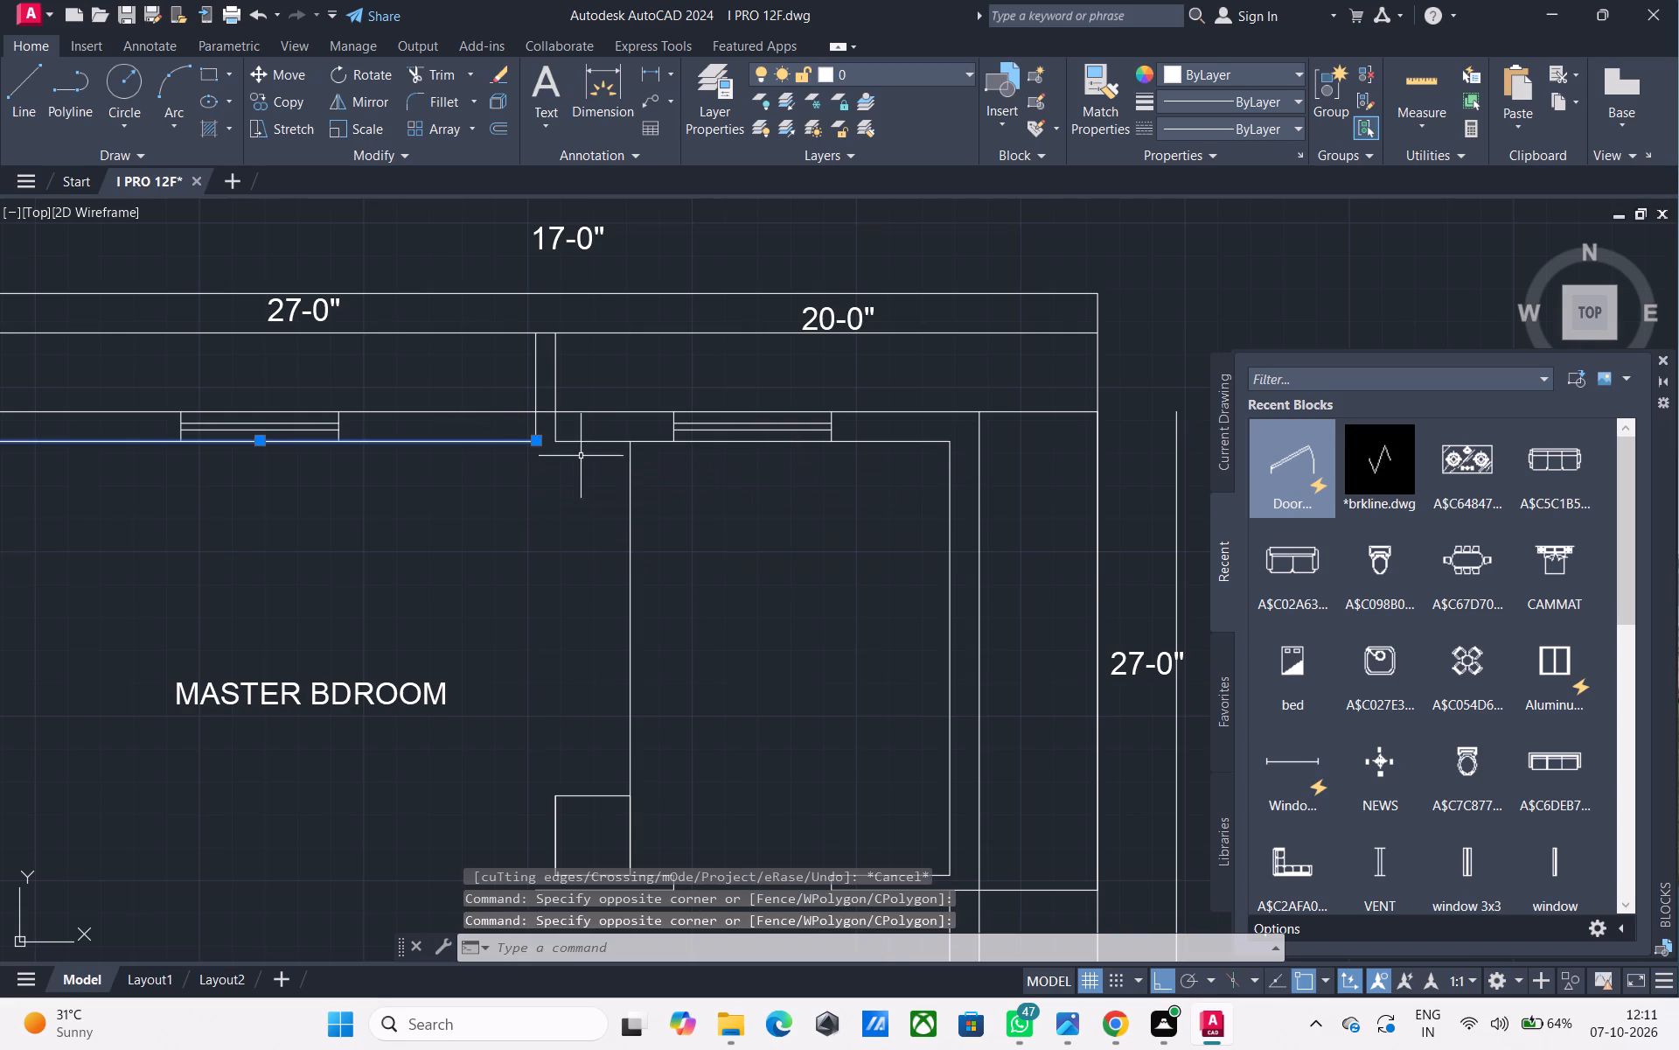
click(589, 453)
click(581, 437)
text(J)
key(space)
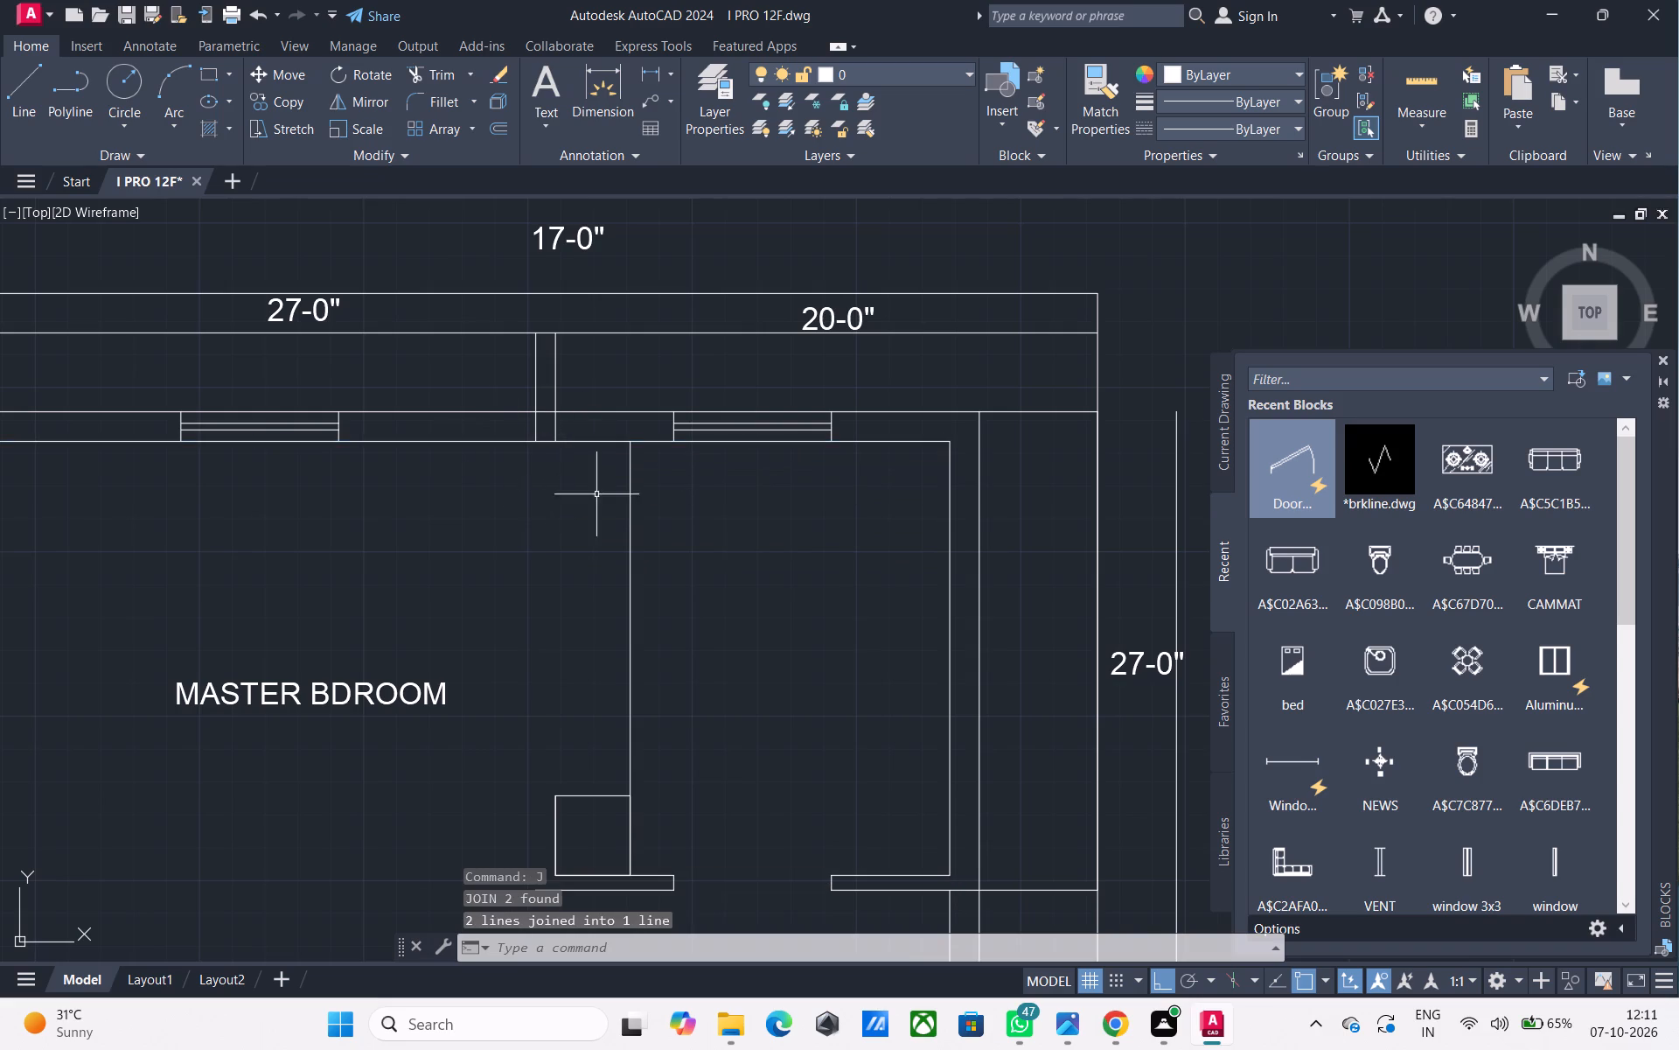
Erase the small square and the adjoining wall stub lines at the former kitchen's lower corner in the plan copy.
middle_drag(652, 519, 624, 480)
scroll(623, 477, down, 1)
middle_drag(623, 477, 613, 444)
click(560, 690)
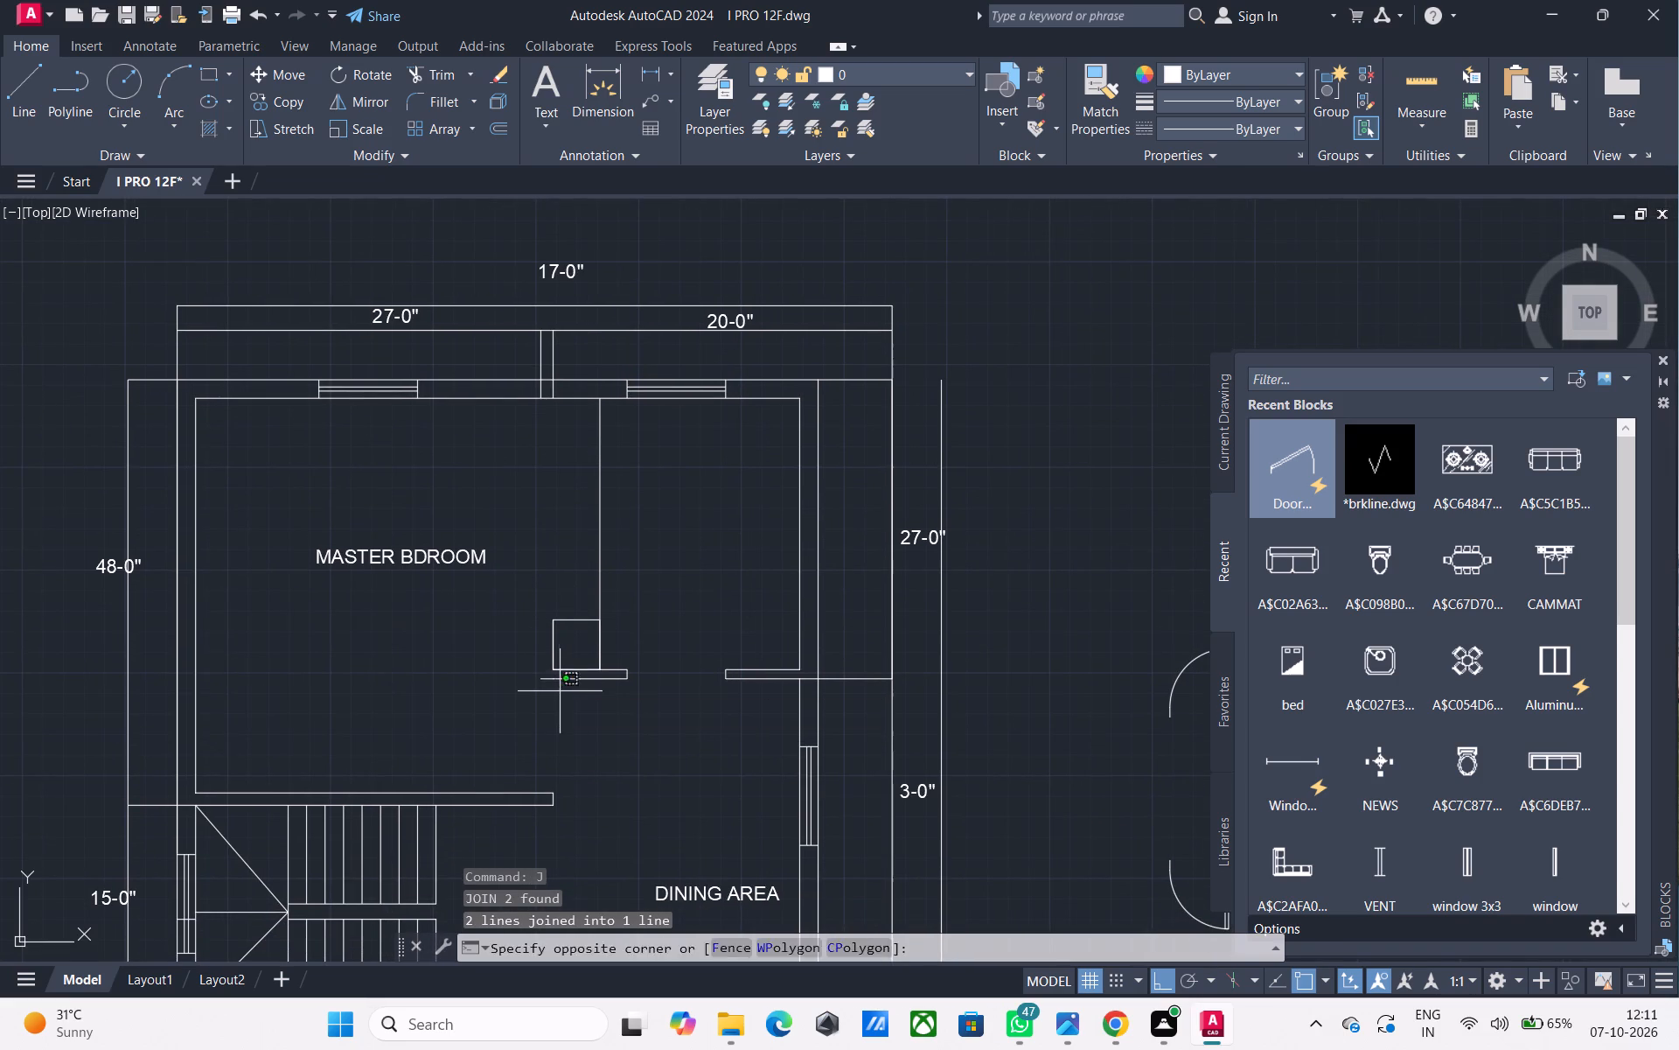
click(545, 613)
key(Delete)
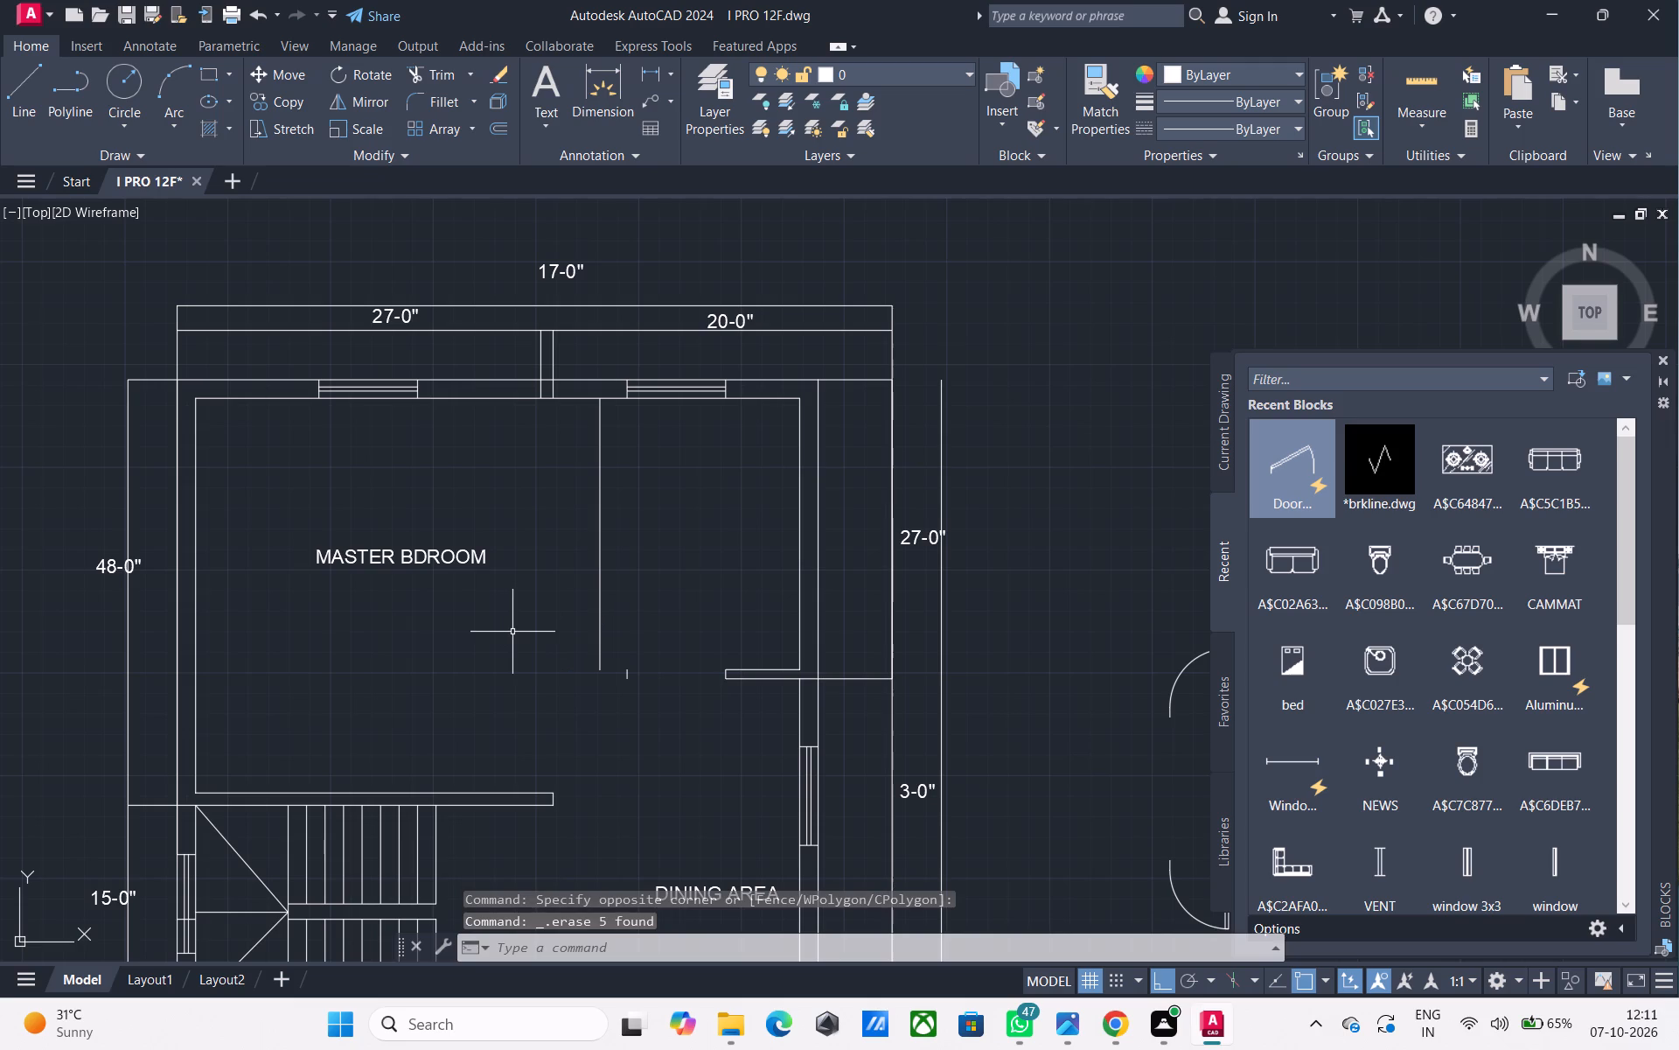
Offset the new vertical line 4.5" toward the master bedroom to form a partition wall.
text(O)
key(space)
text(4.5")
key(Return)
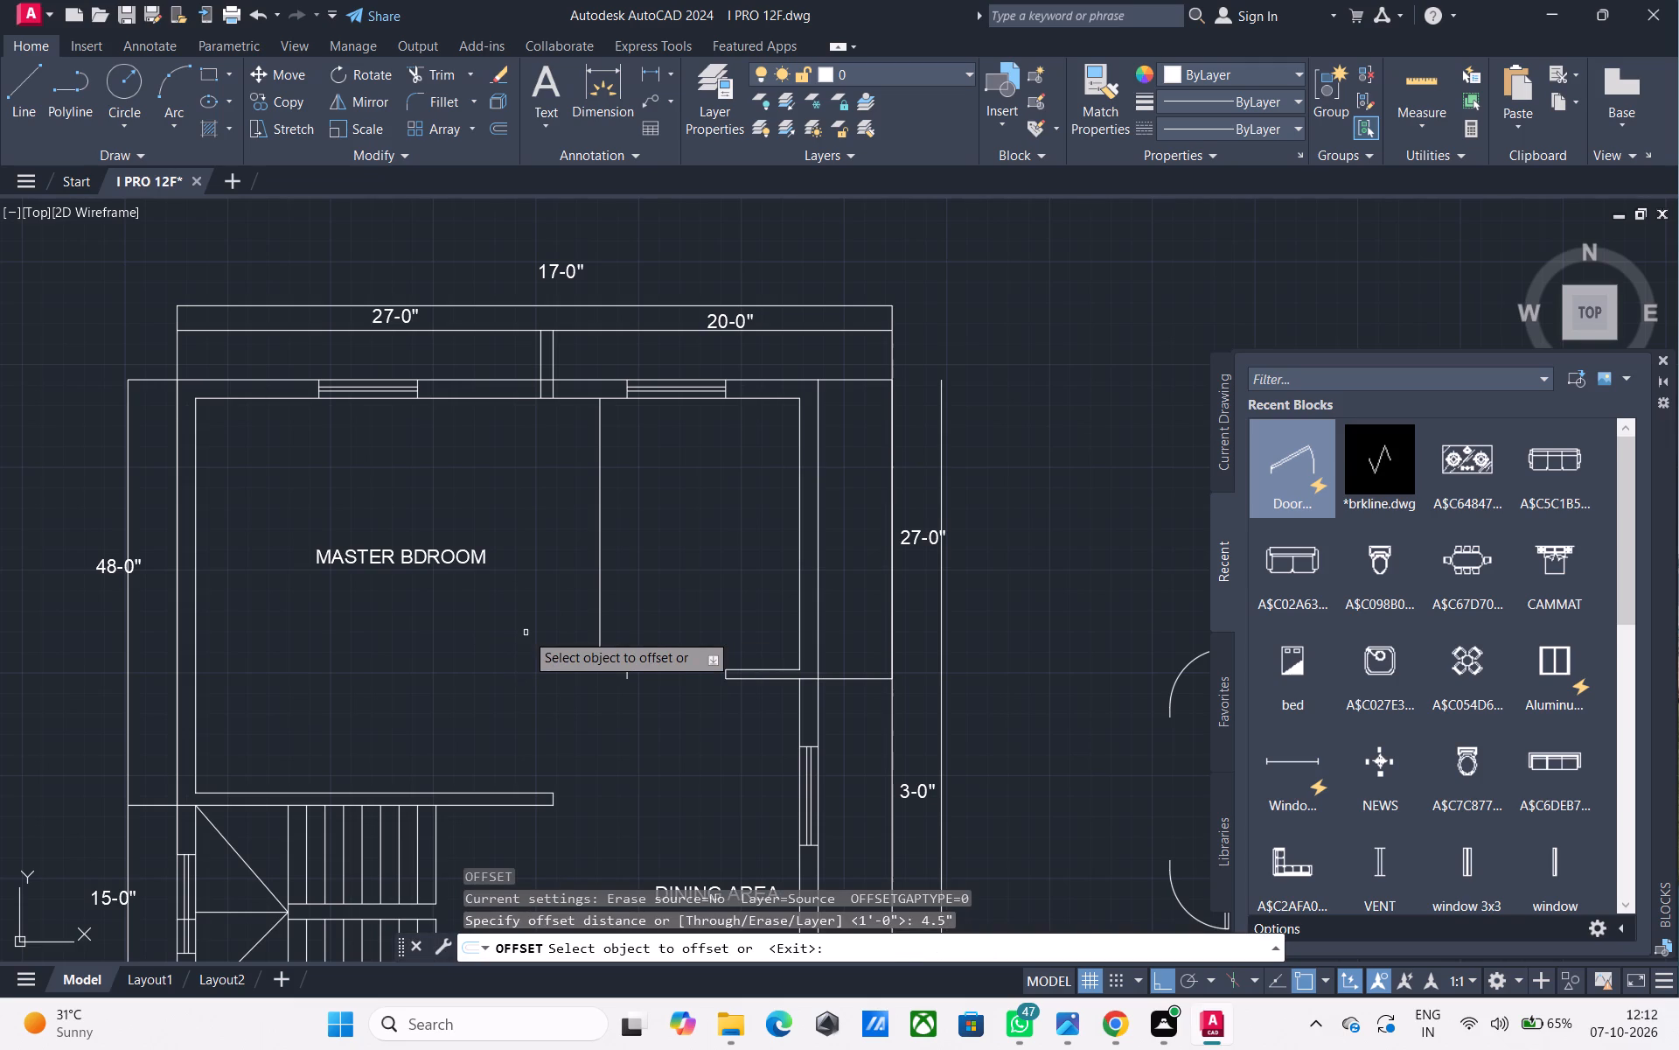
click(600, 610)
drag(561, 612, 543, 617)
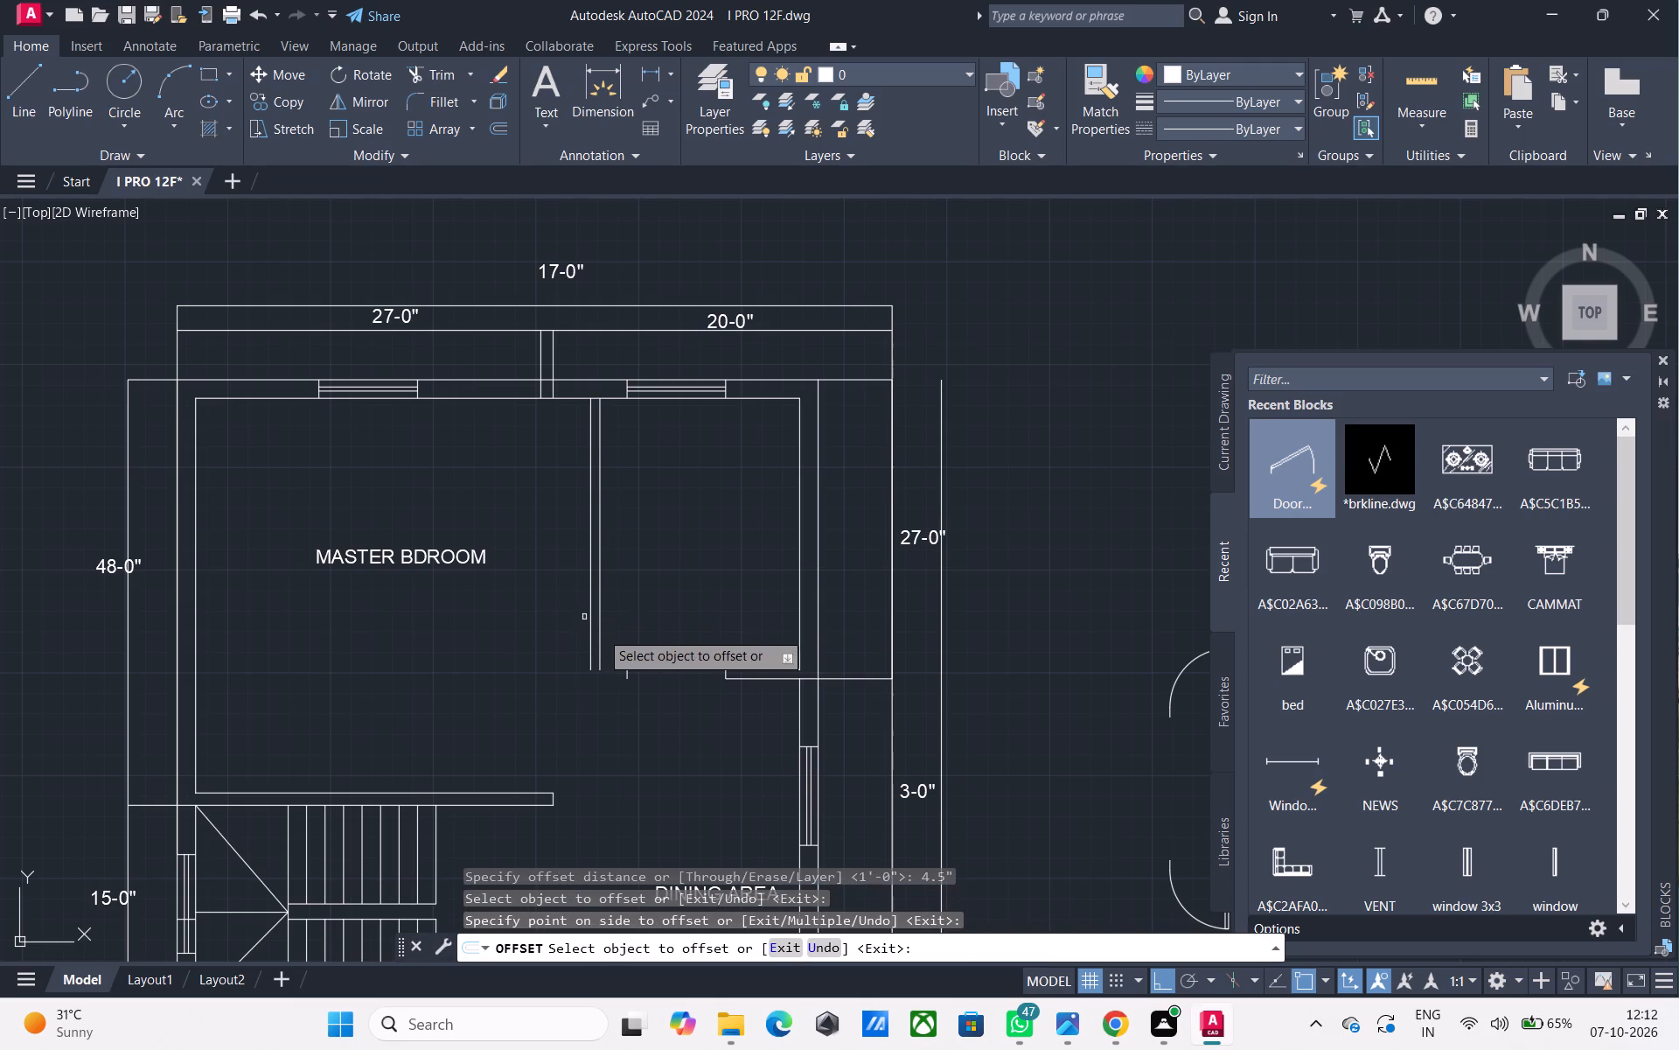
key(Escape)
Close the former kitchen's lower wall opening by drawing its inner line and extending its outer line to the leftover end line.
middle_drag(615, 674, 600, 661)
scroll(590, 660, up, 1)
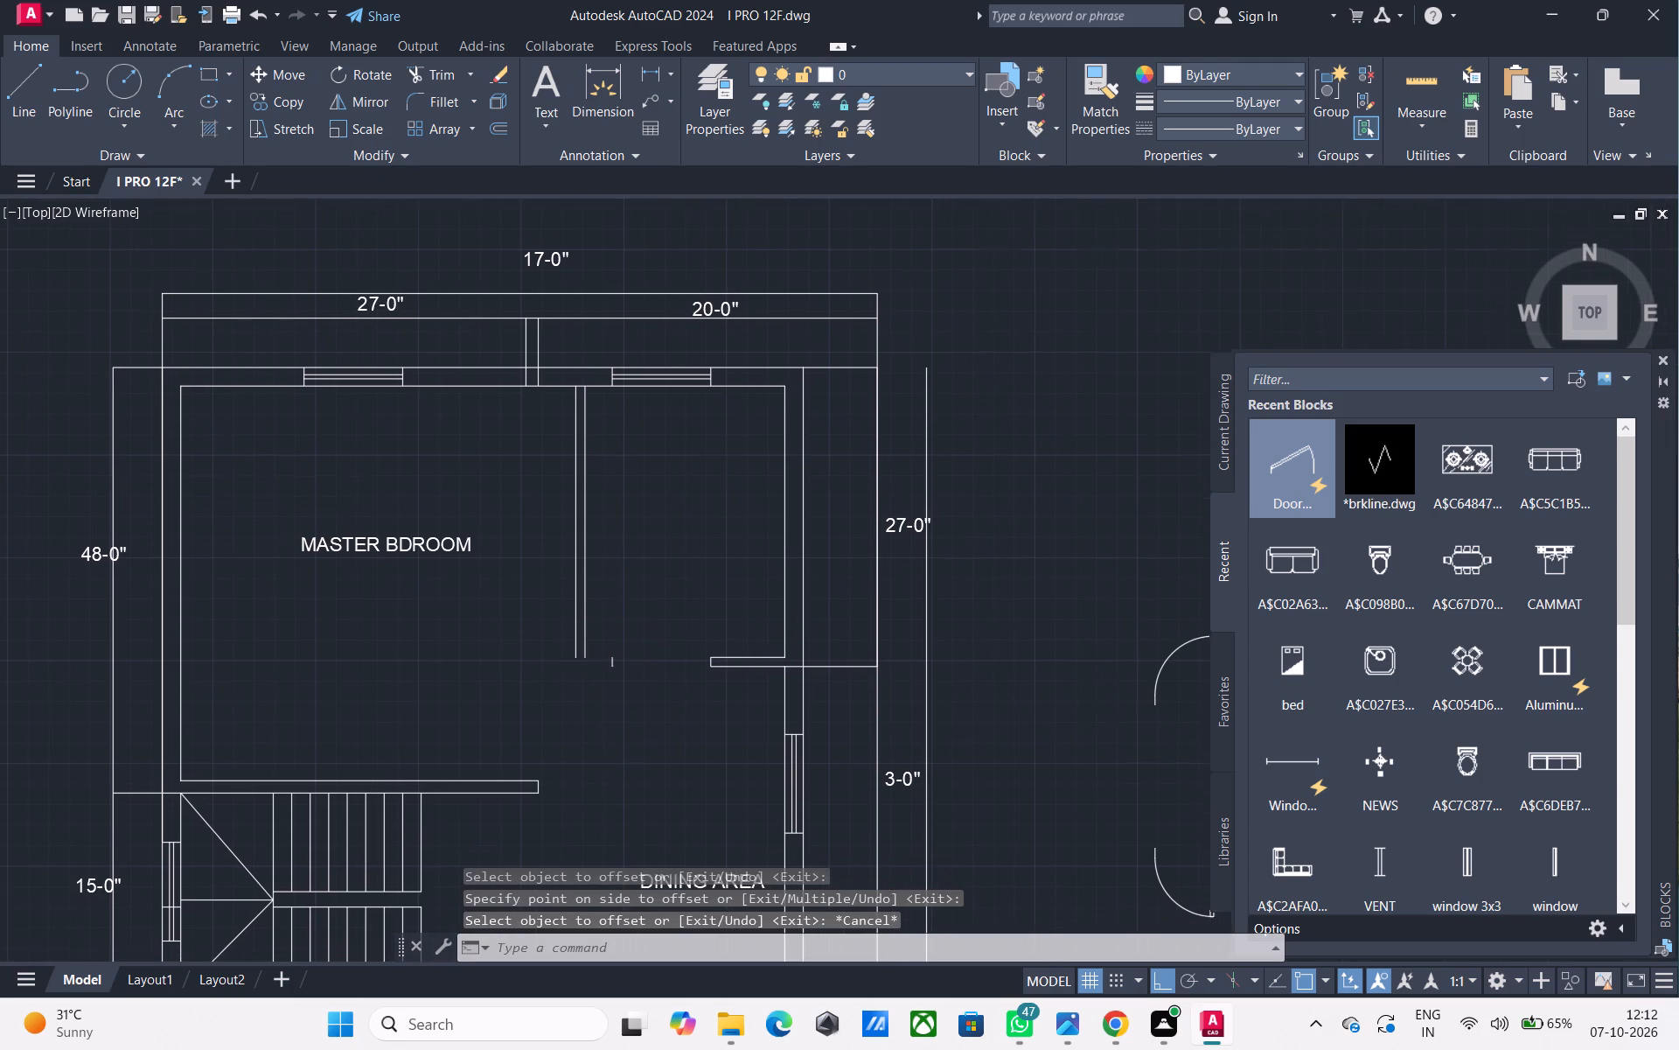
scroll(590, 660, up, 1)
key(l)
key(space)
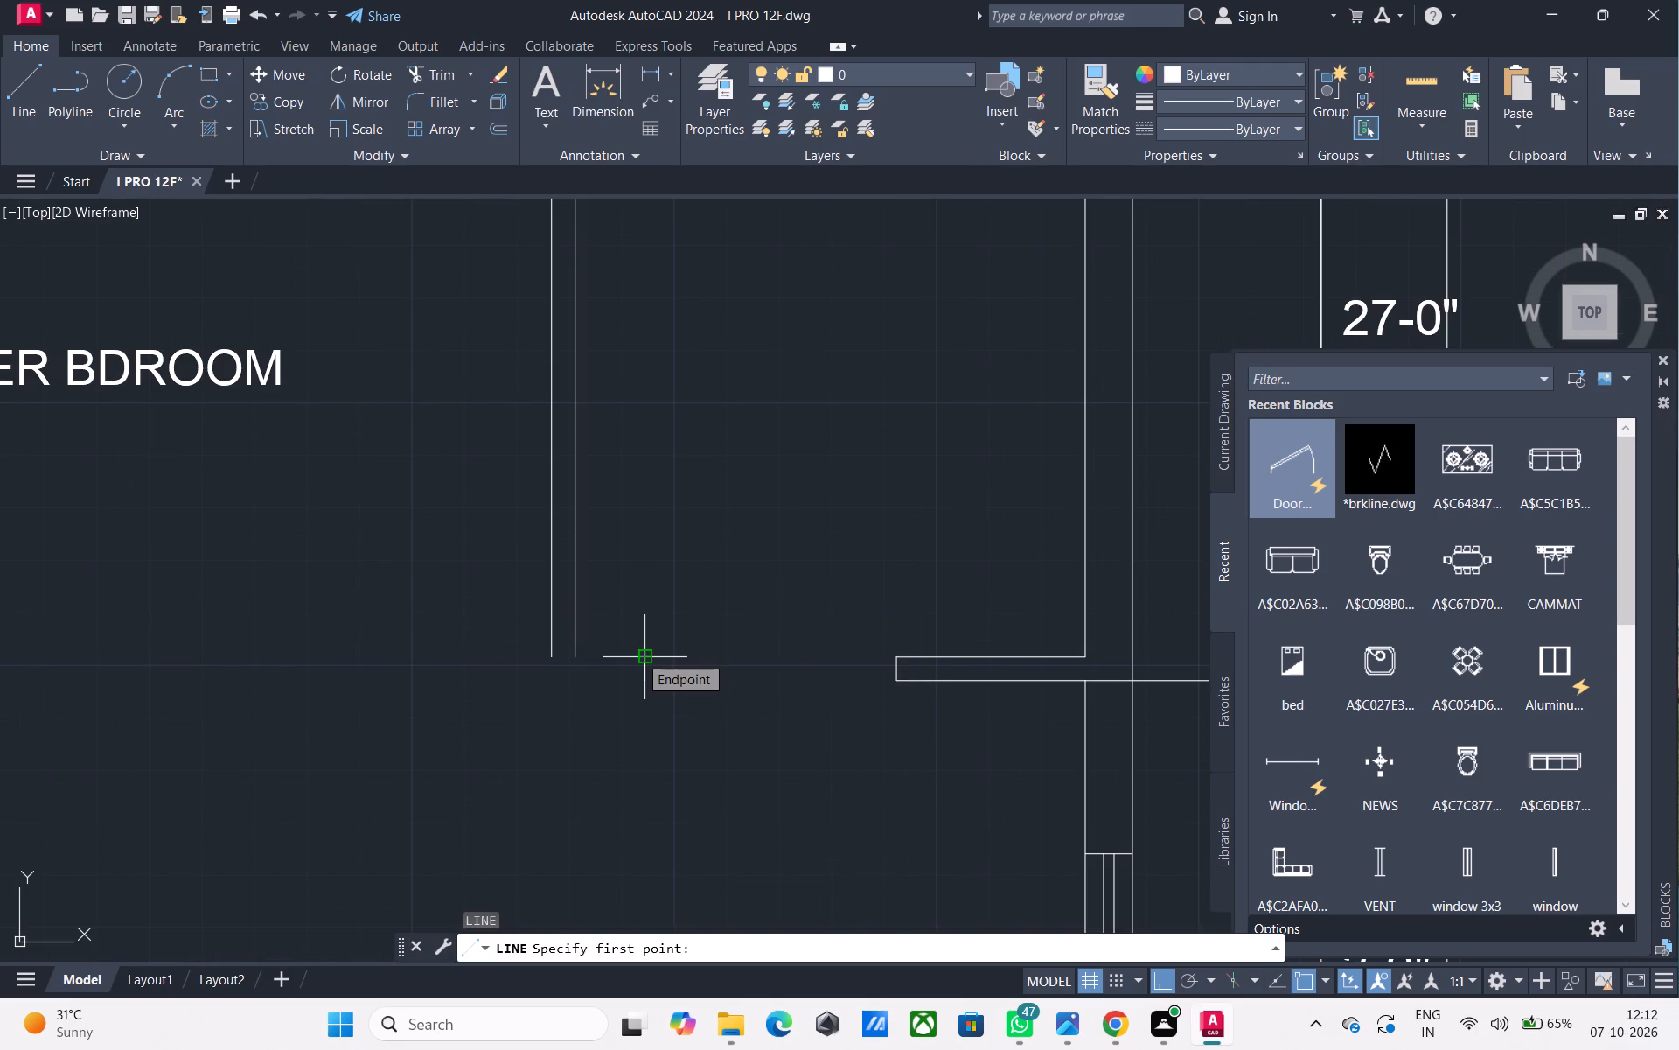
click(638, 654)
click(897, 658)
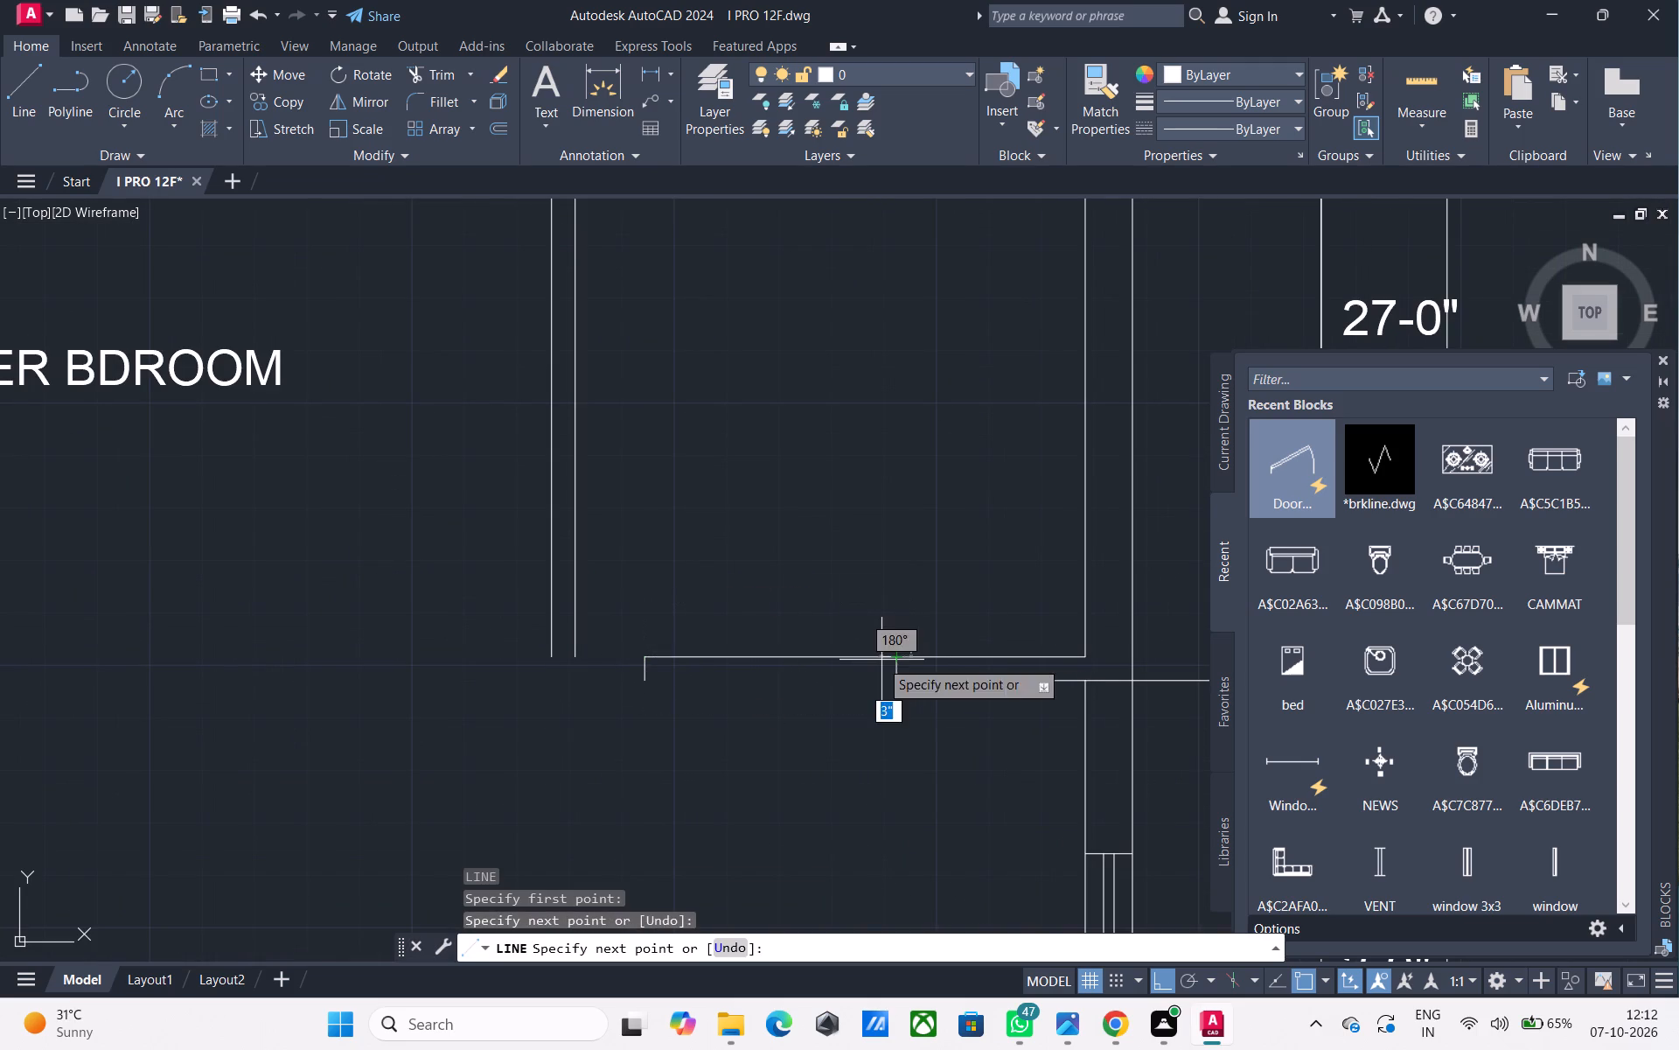
key(space)
text(EX)
key(space)
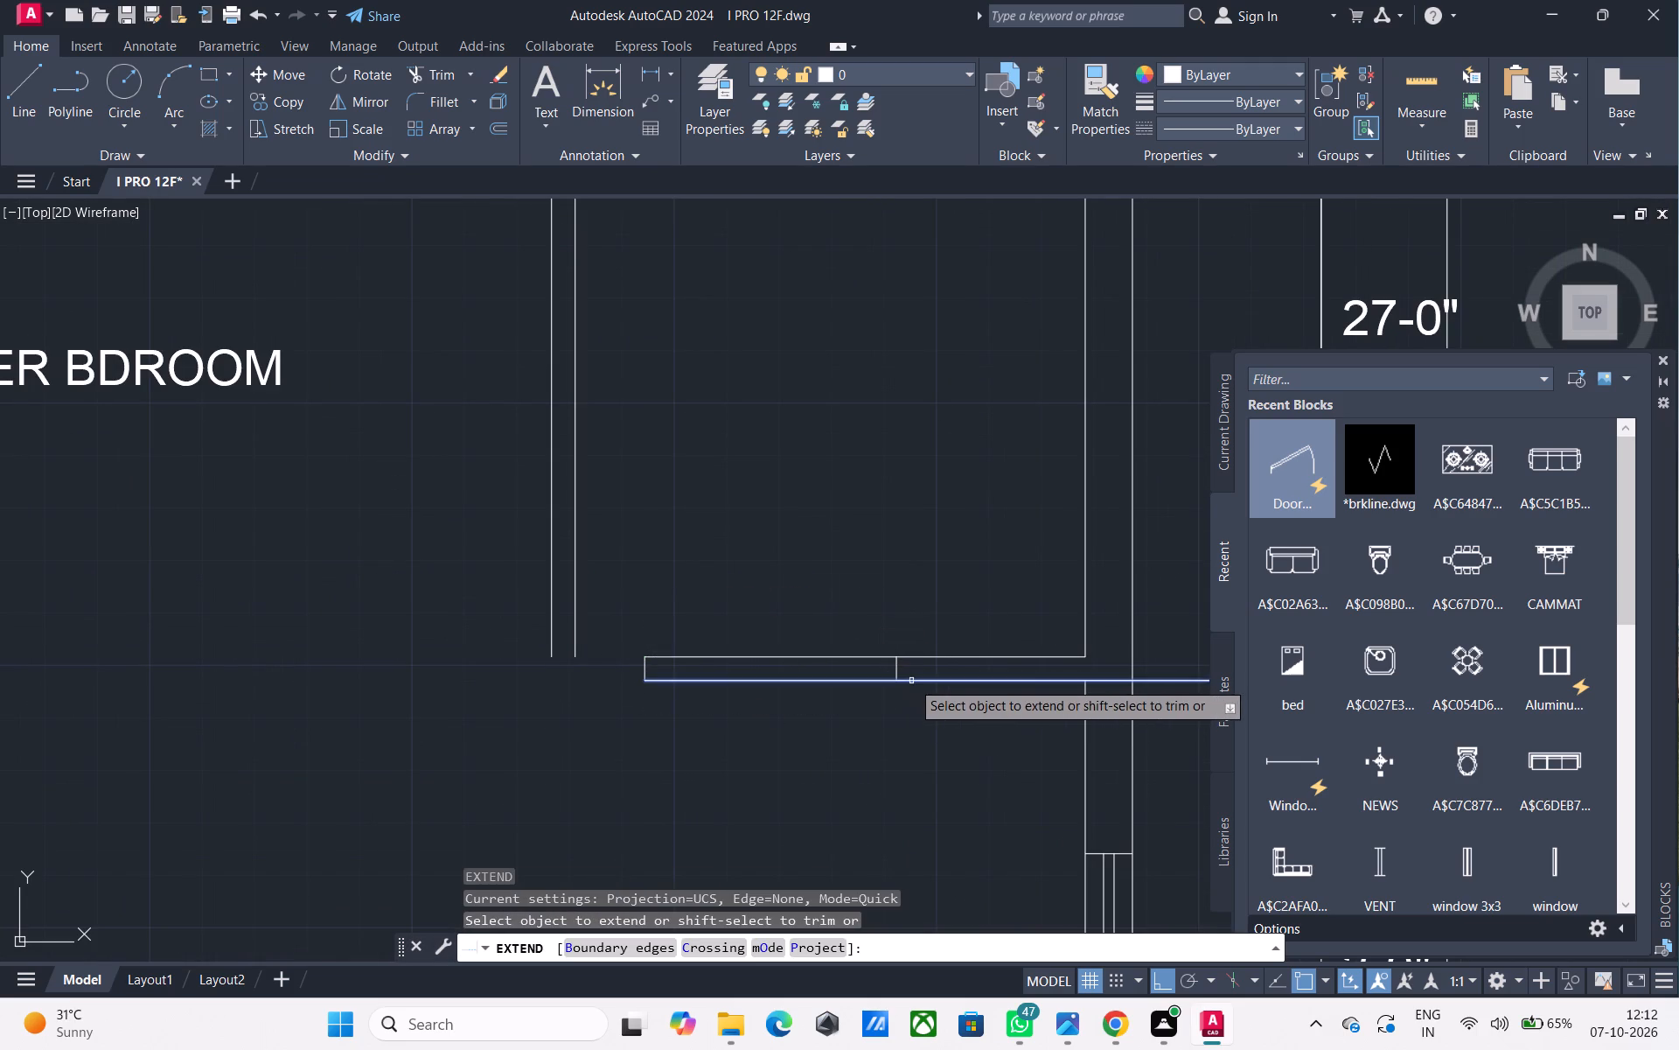
click(911, 681)
key(Escape)
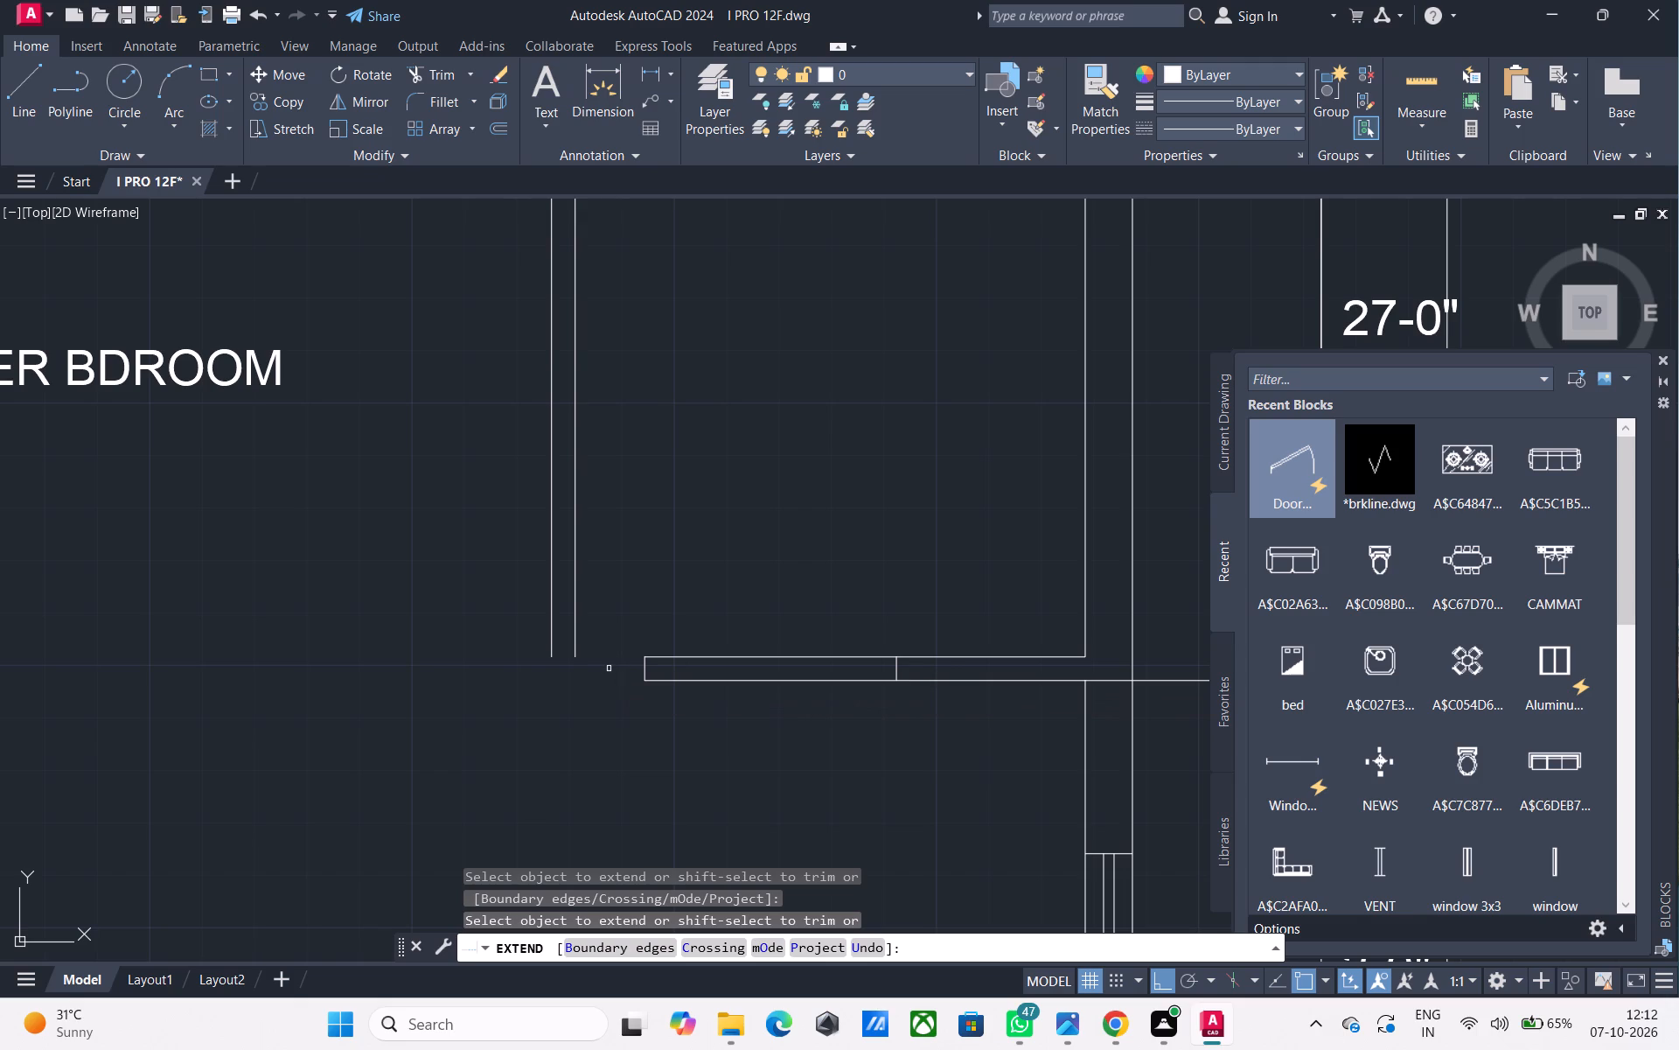
Fillet both lines of the lower wall with the matching partition lines at zero radius to form square corners.
text(F)
key(space)
click(658, 678)
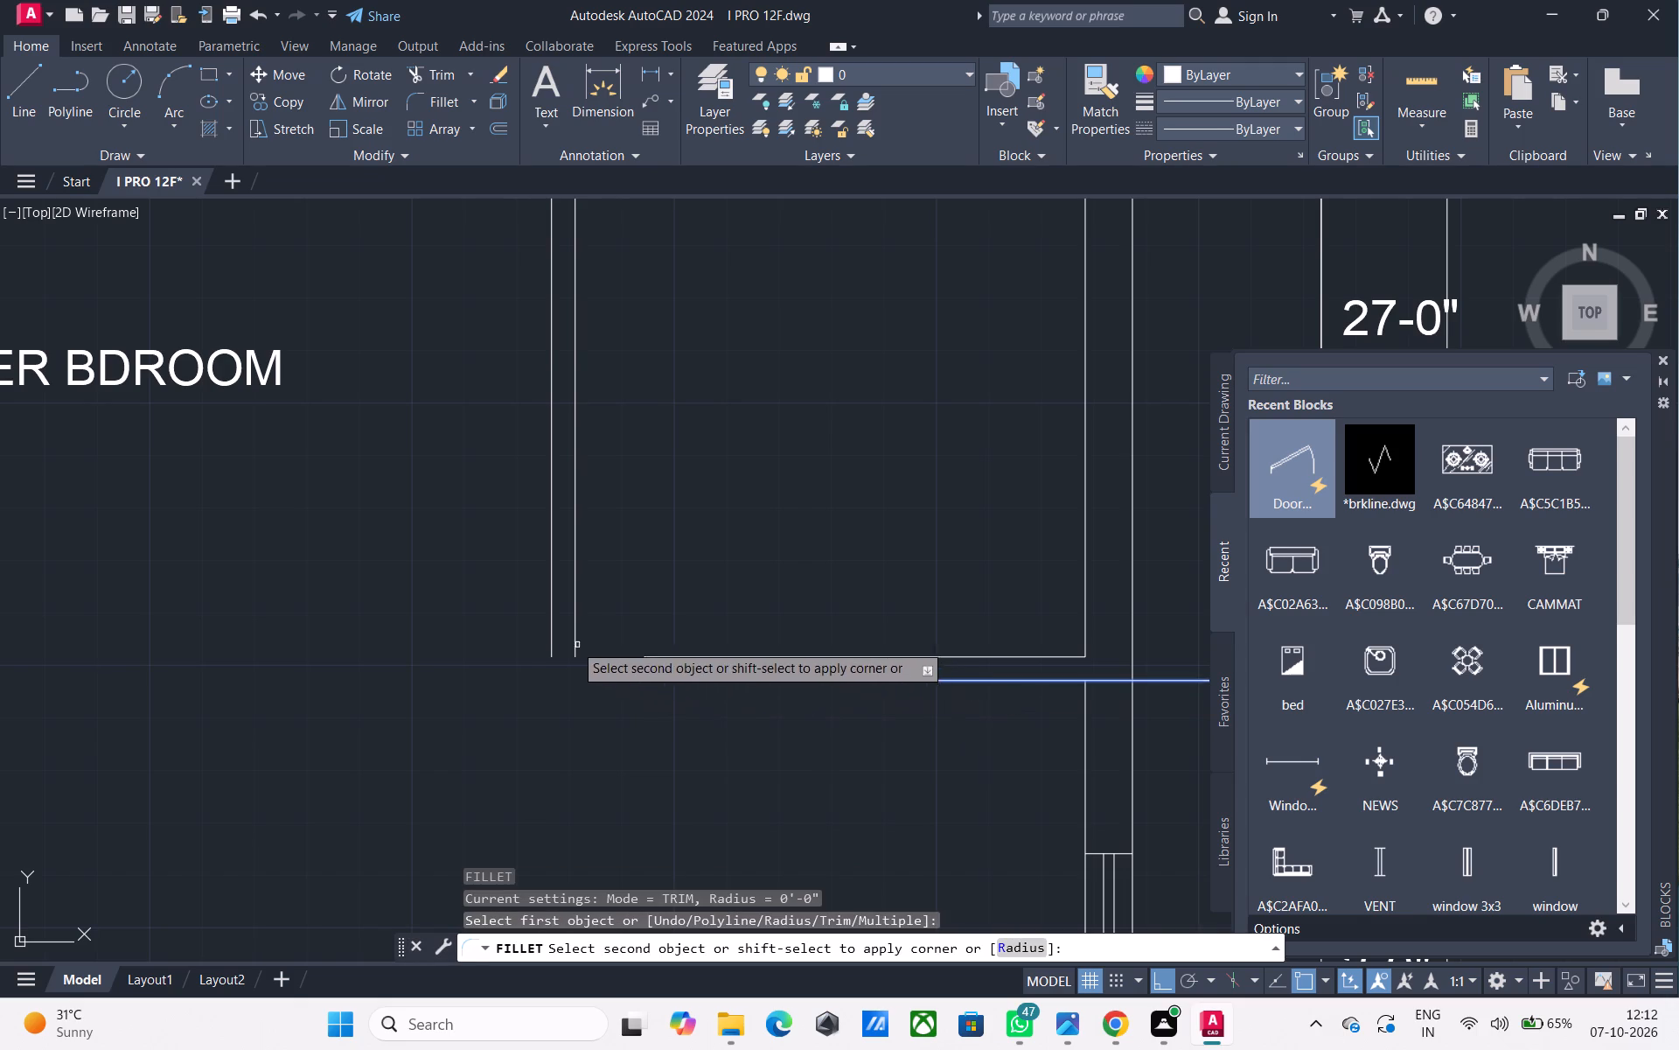
click(549, 635)
key(space)
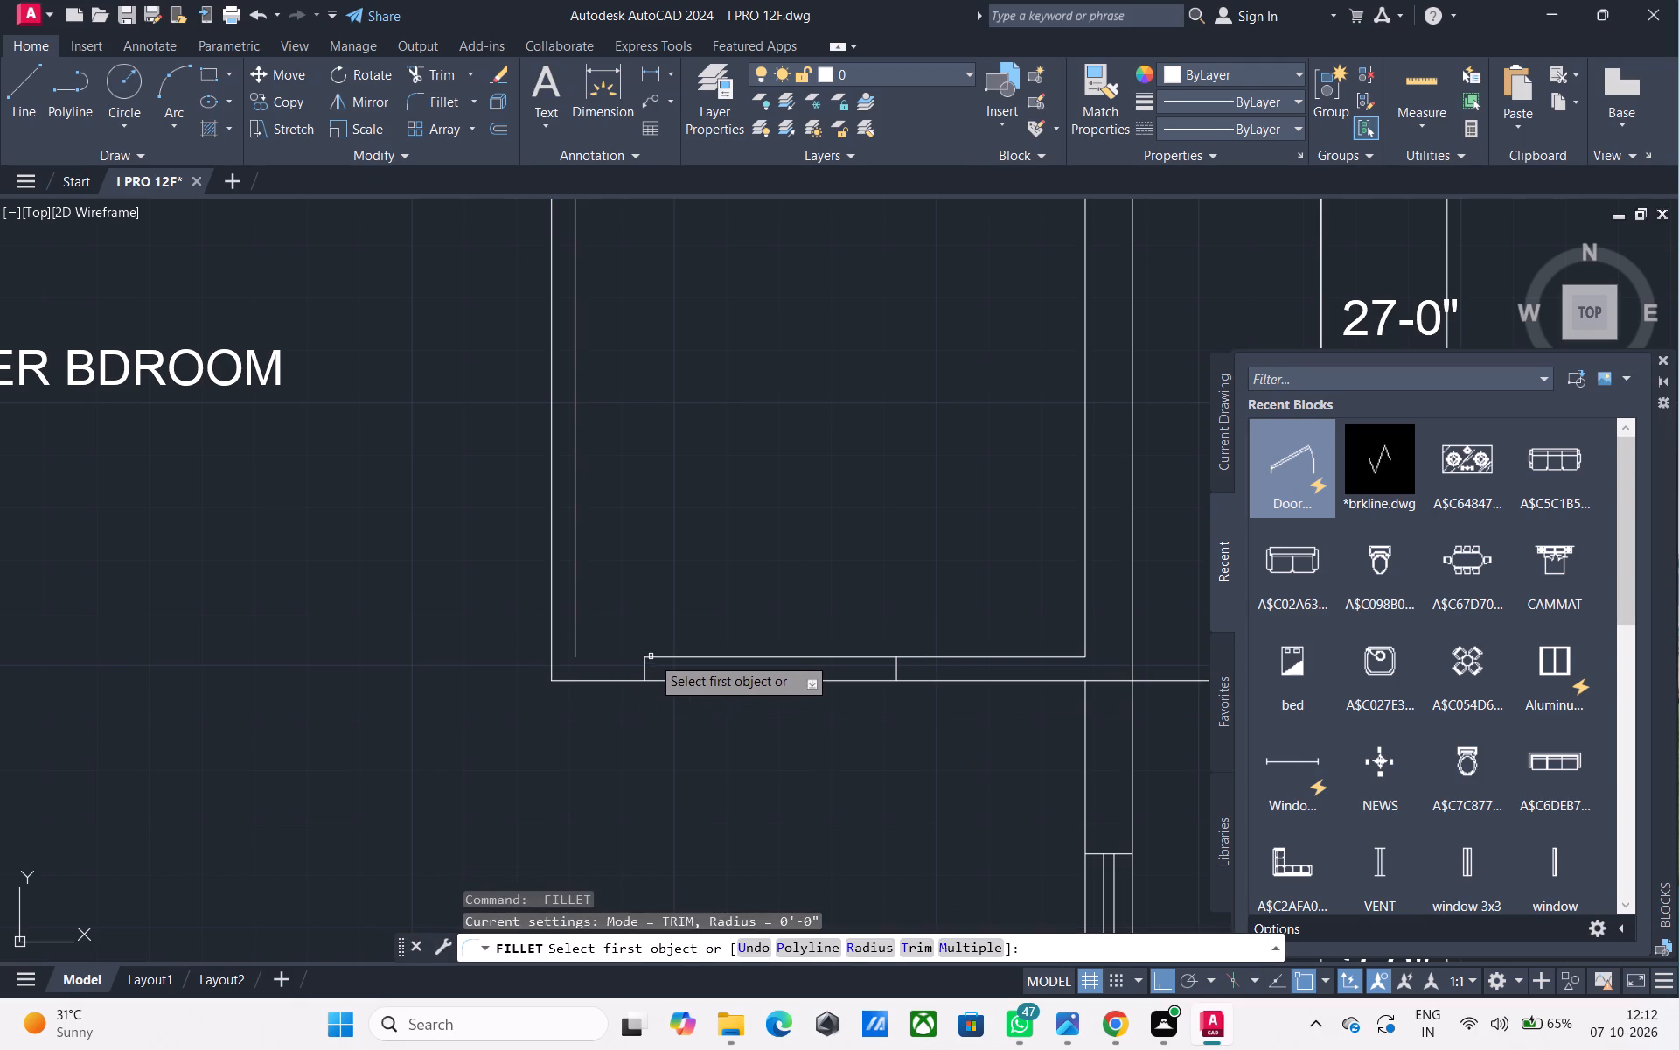
click(655, 656)
click(575, 640)
key(space)
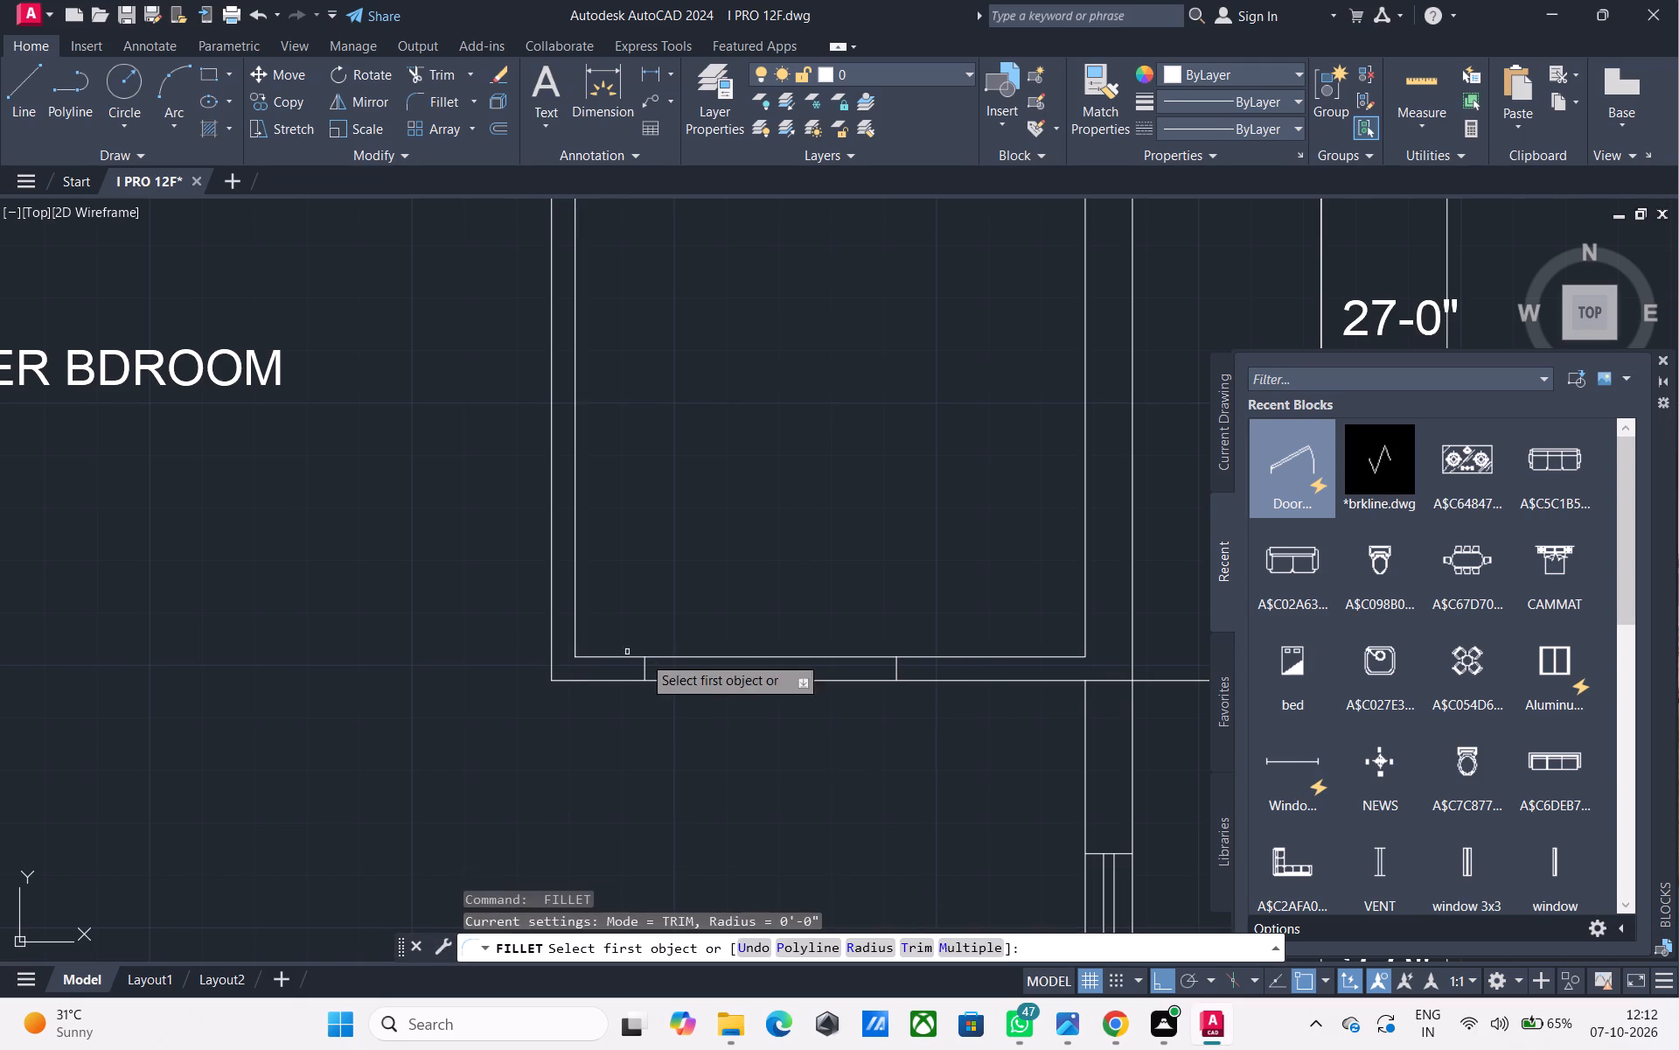
scroll(658, 658, down, 1)
middle_drag(658, 658, 627, 654)
scroll(630, 655, up, 1)
key(Escape)
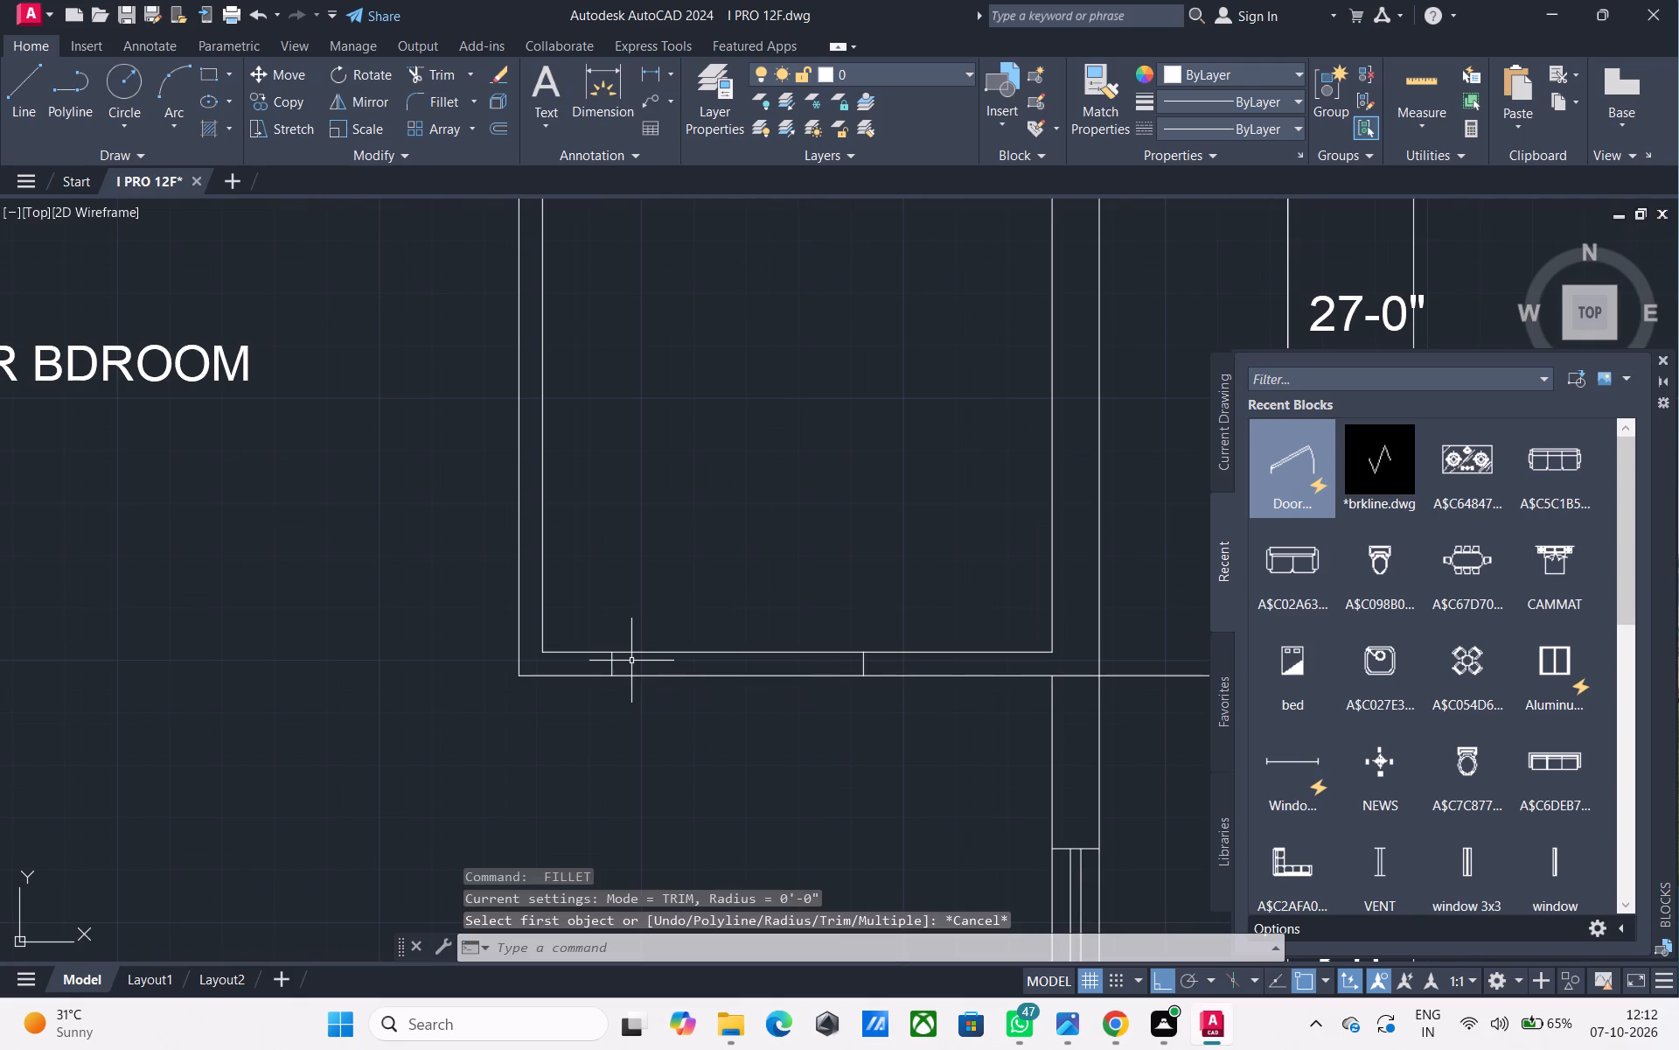
Join the line segments of the former kitchen's lower wall across the closed opening.
click(888, 752)
drag(735, 597, 724, 596)
text(J)
key(space)
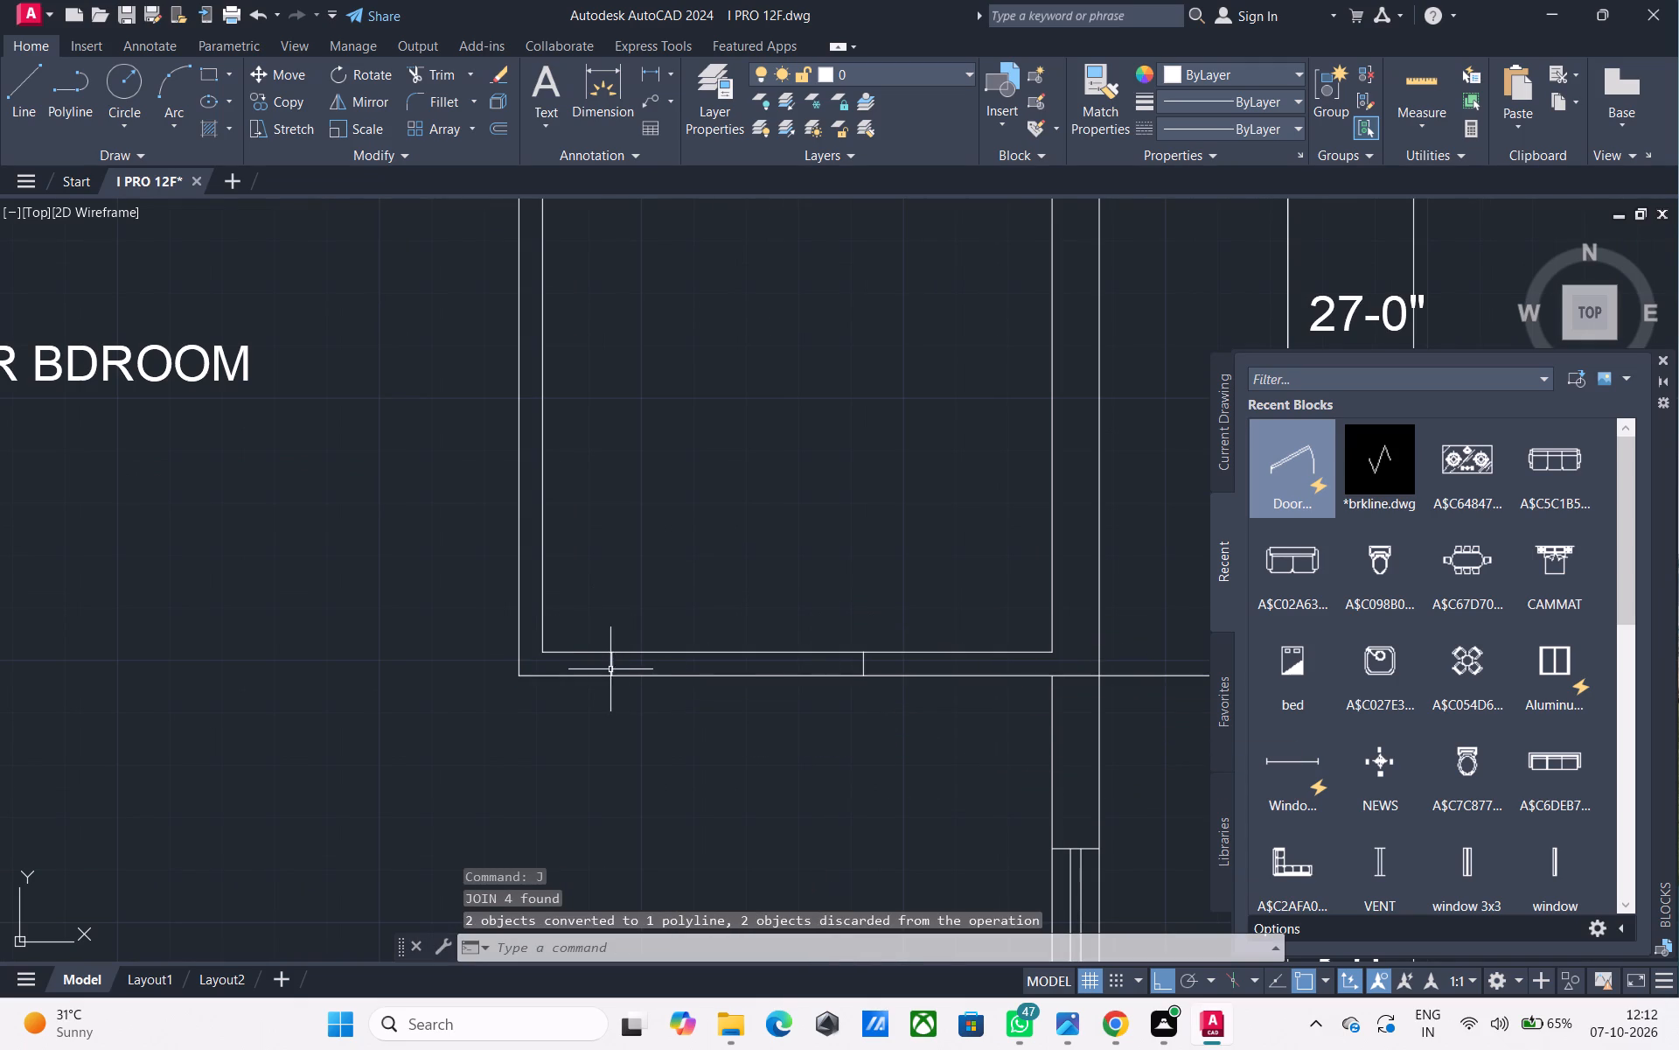
Erase the short cross line in the lower wall nearest the partition corner.
click(615, 668)
key(Delete)
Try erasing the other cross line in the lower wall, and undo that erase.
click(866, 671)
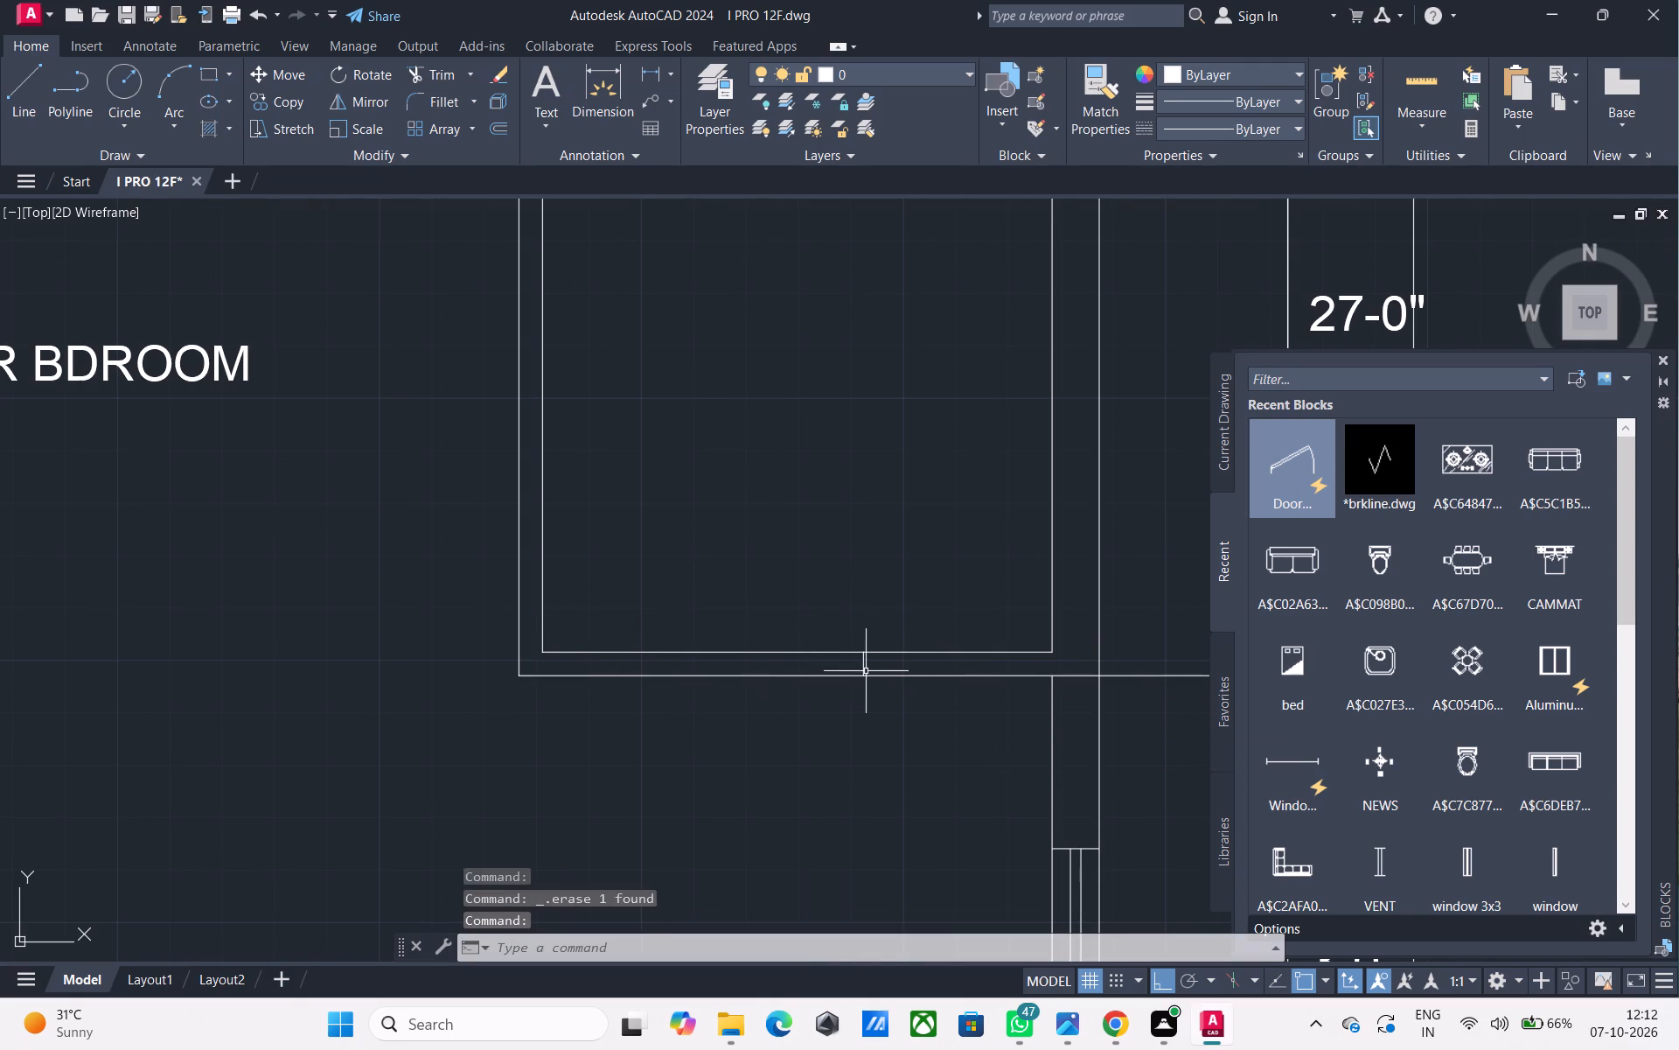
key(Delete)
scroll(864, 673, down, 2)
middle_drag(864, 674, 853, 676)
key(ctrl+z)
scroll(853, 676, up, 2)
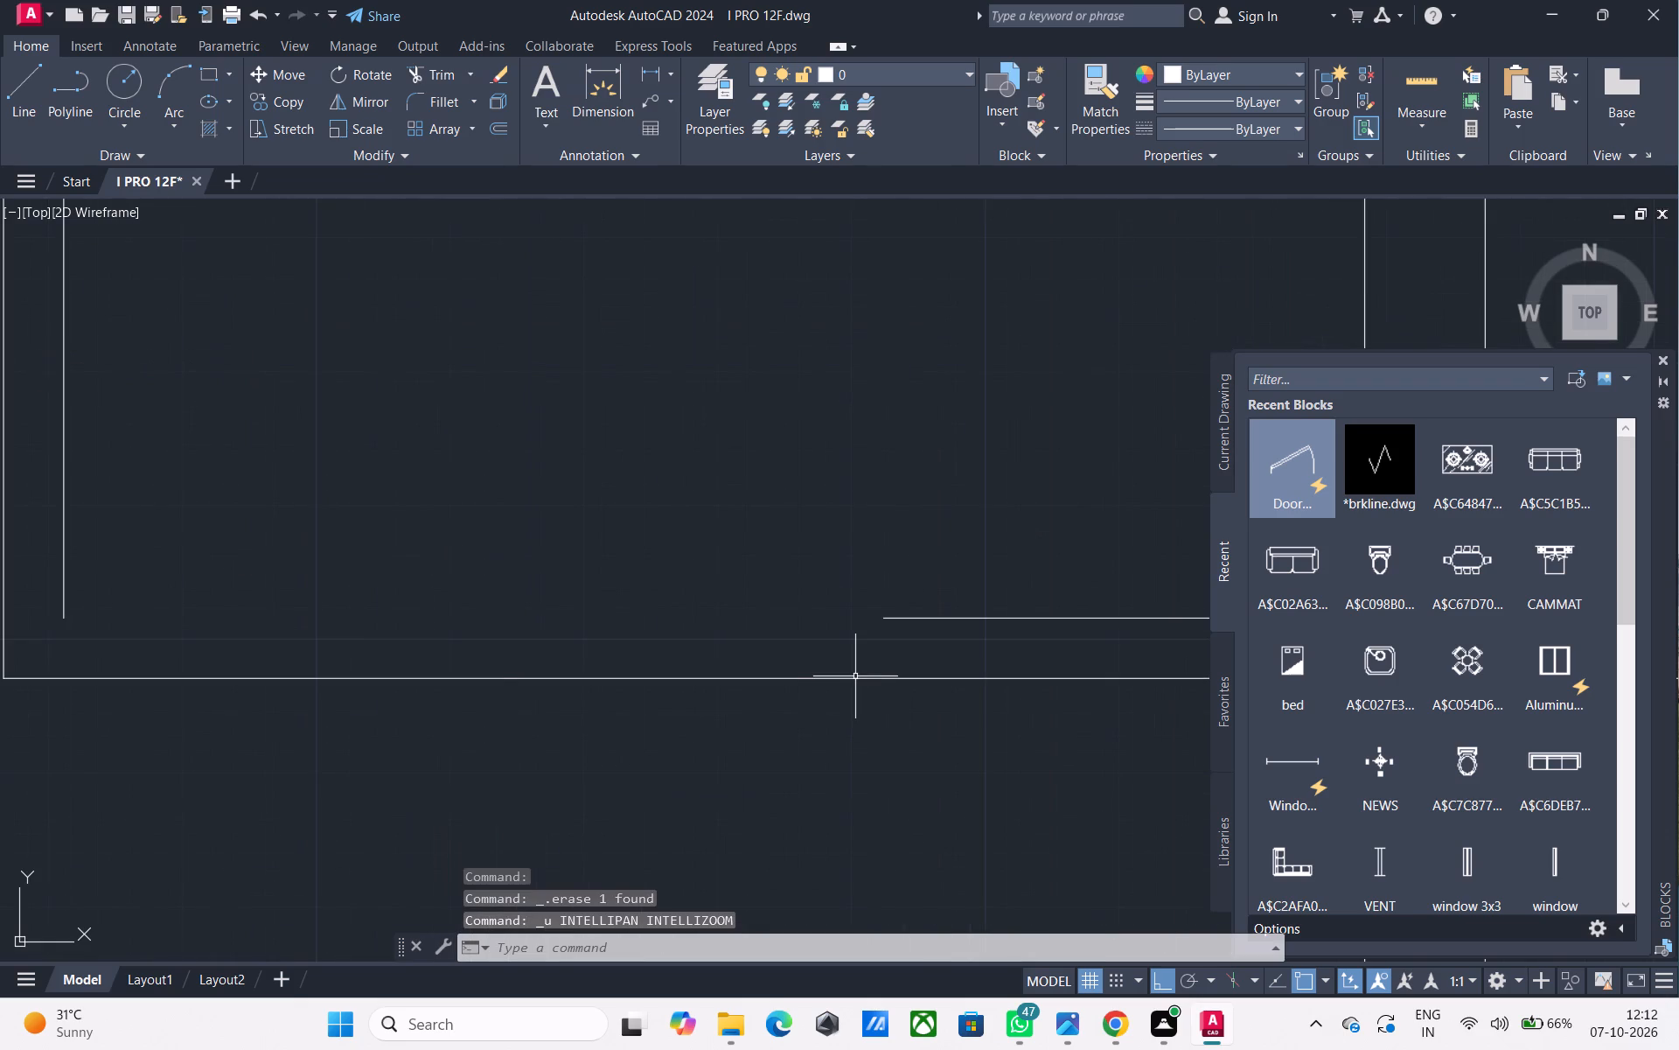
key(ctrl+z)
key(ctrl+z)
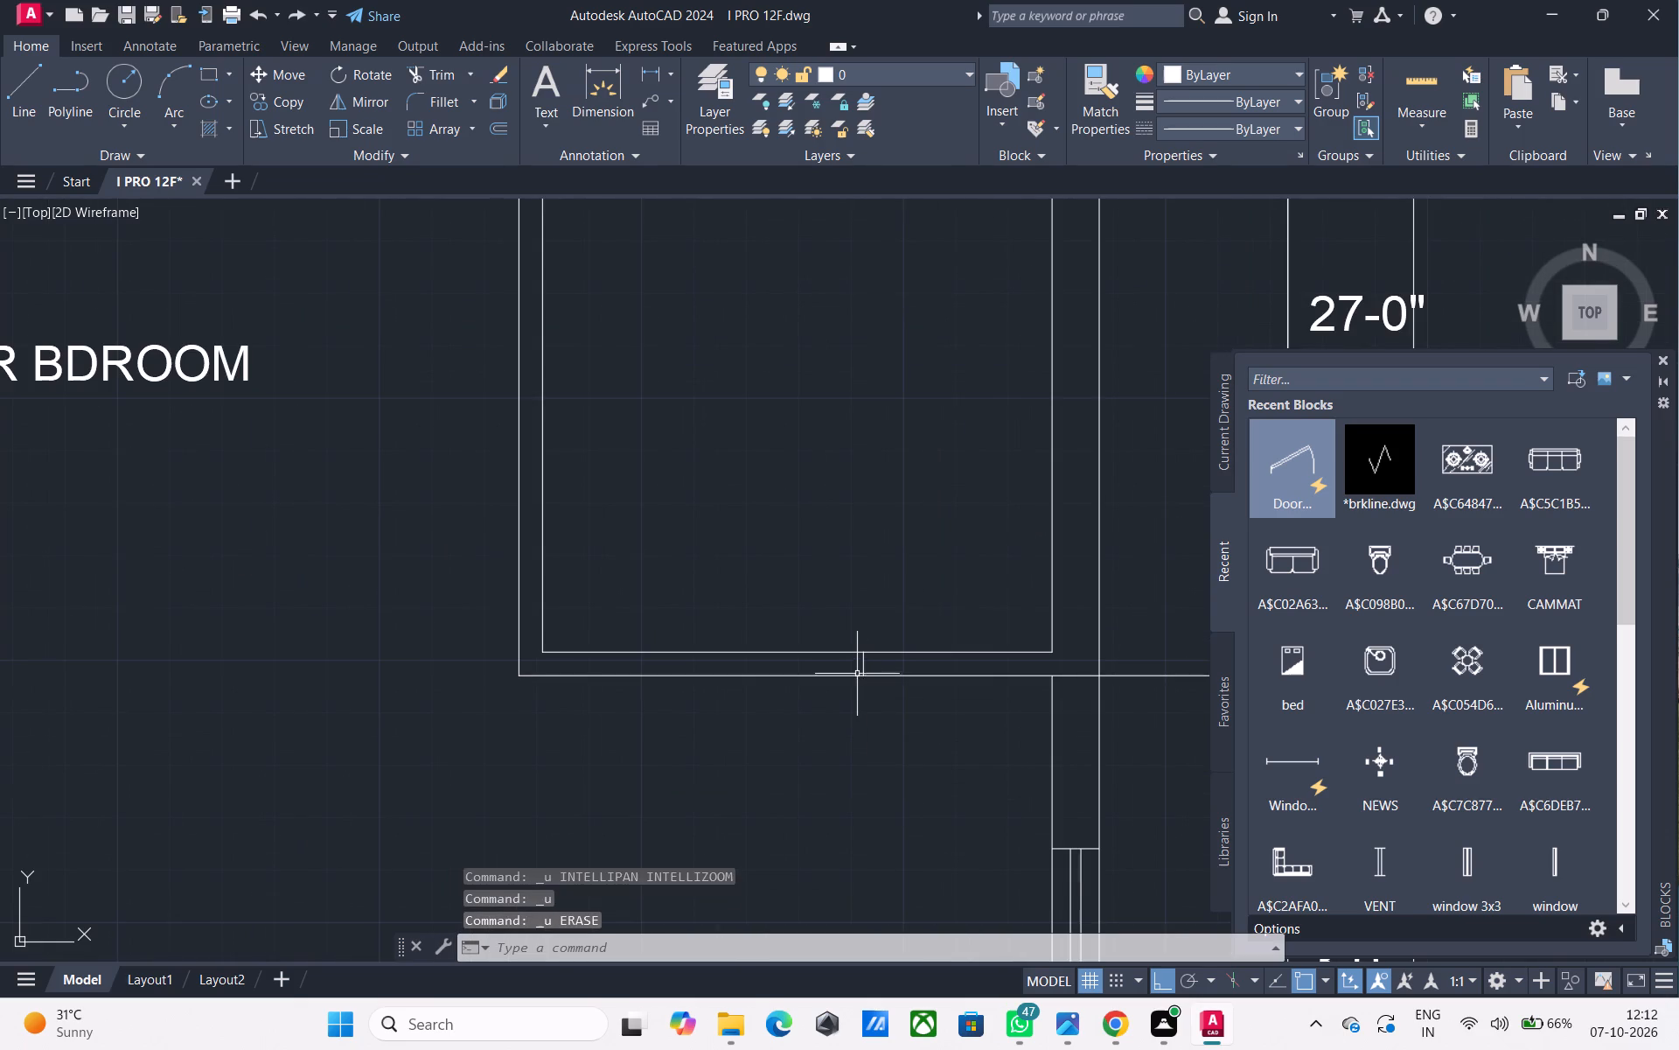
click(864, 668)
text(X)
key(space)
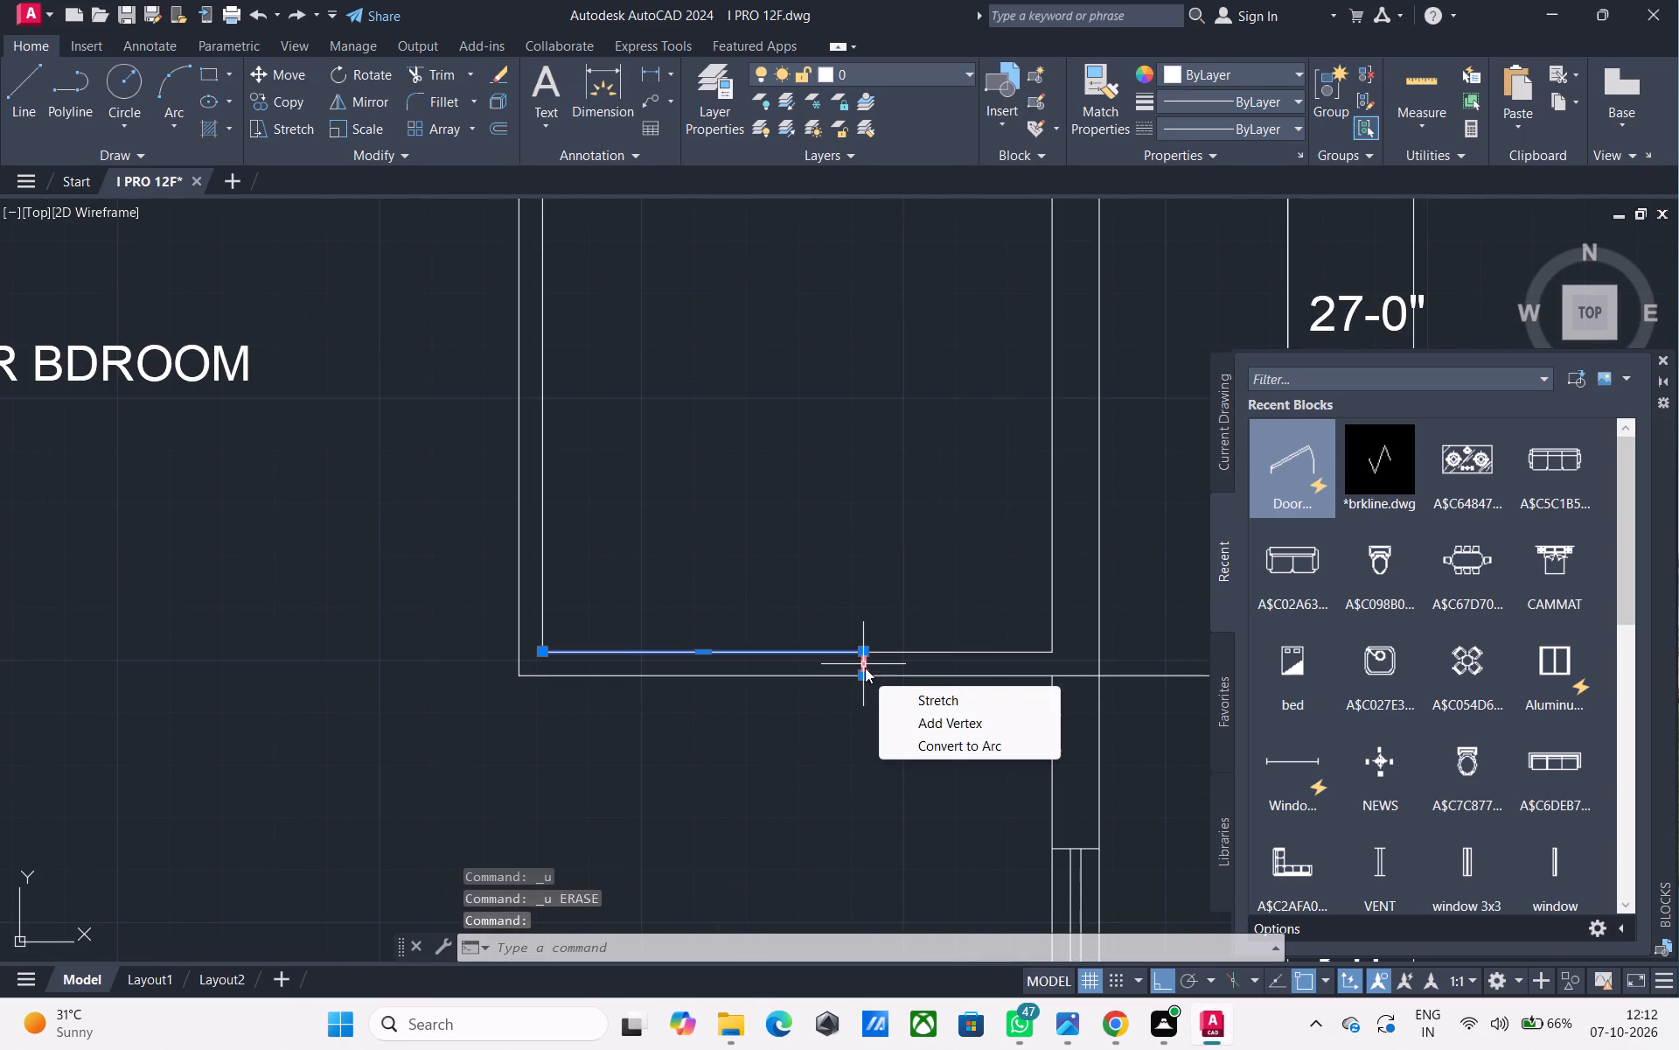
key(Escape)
Trim away the remaining short cross line between the lower wall's two lines.
text(TR)
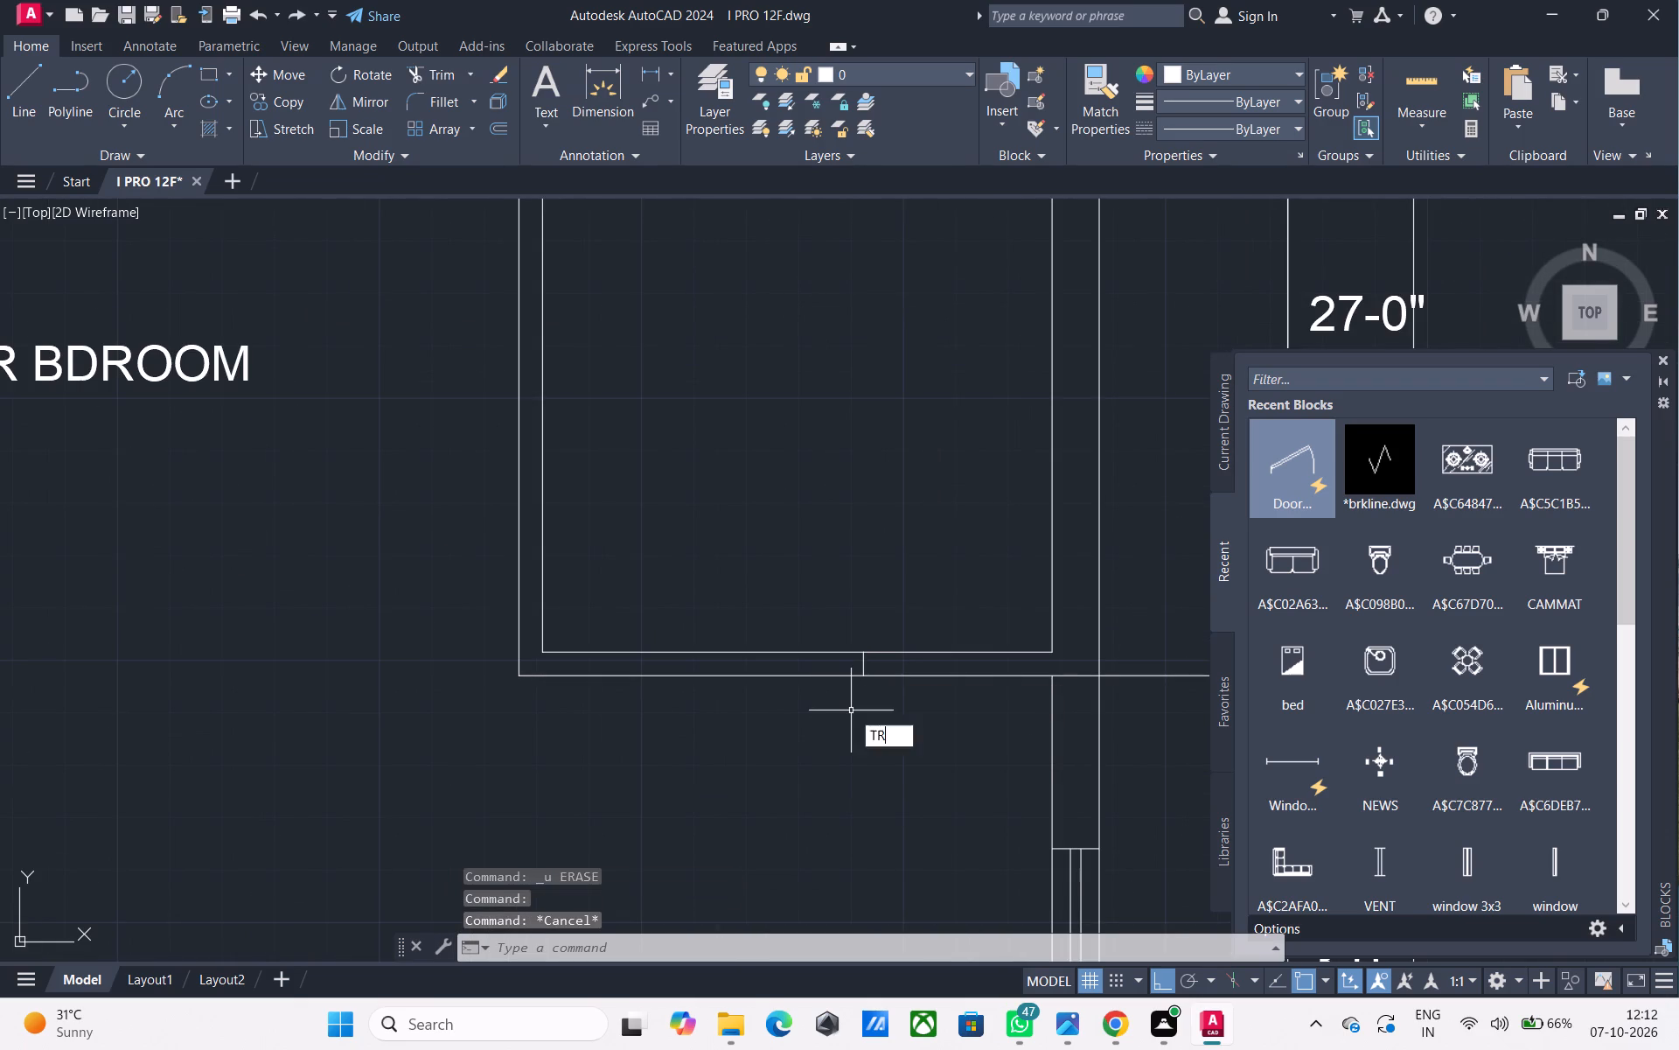
key(space)
click(860, 669)
key(space)
scroll(650, 720, down, 2)
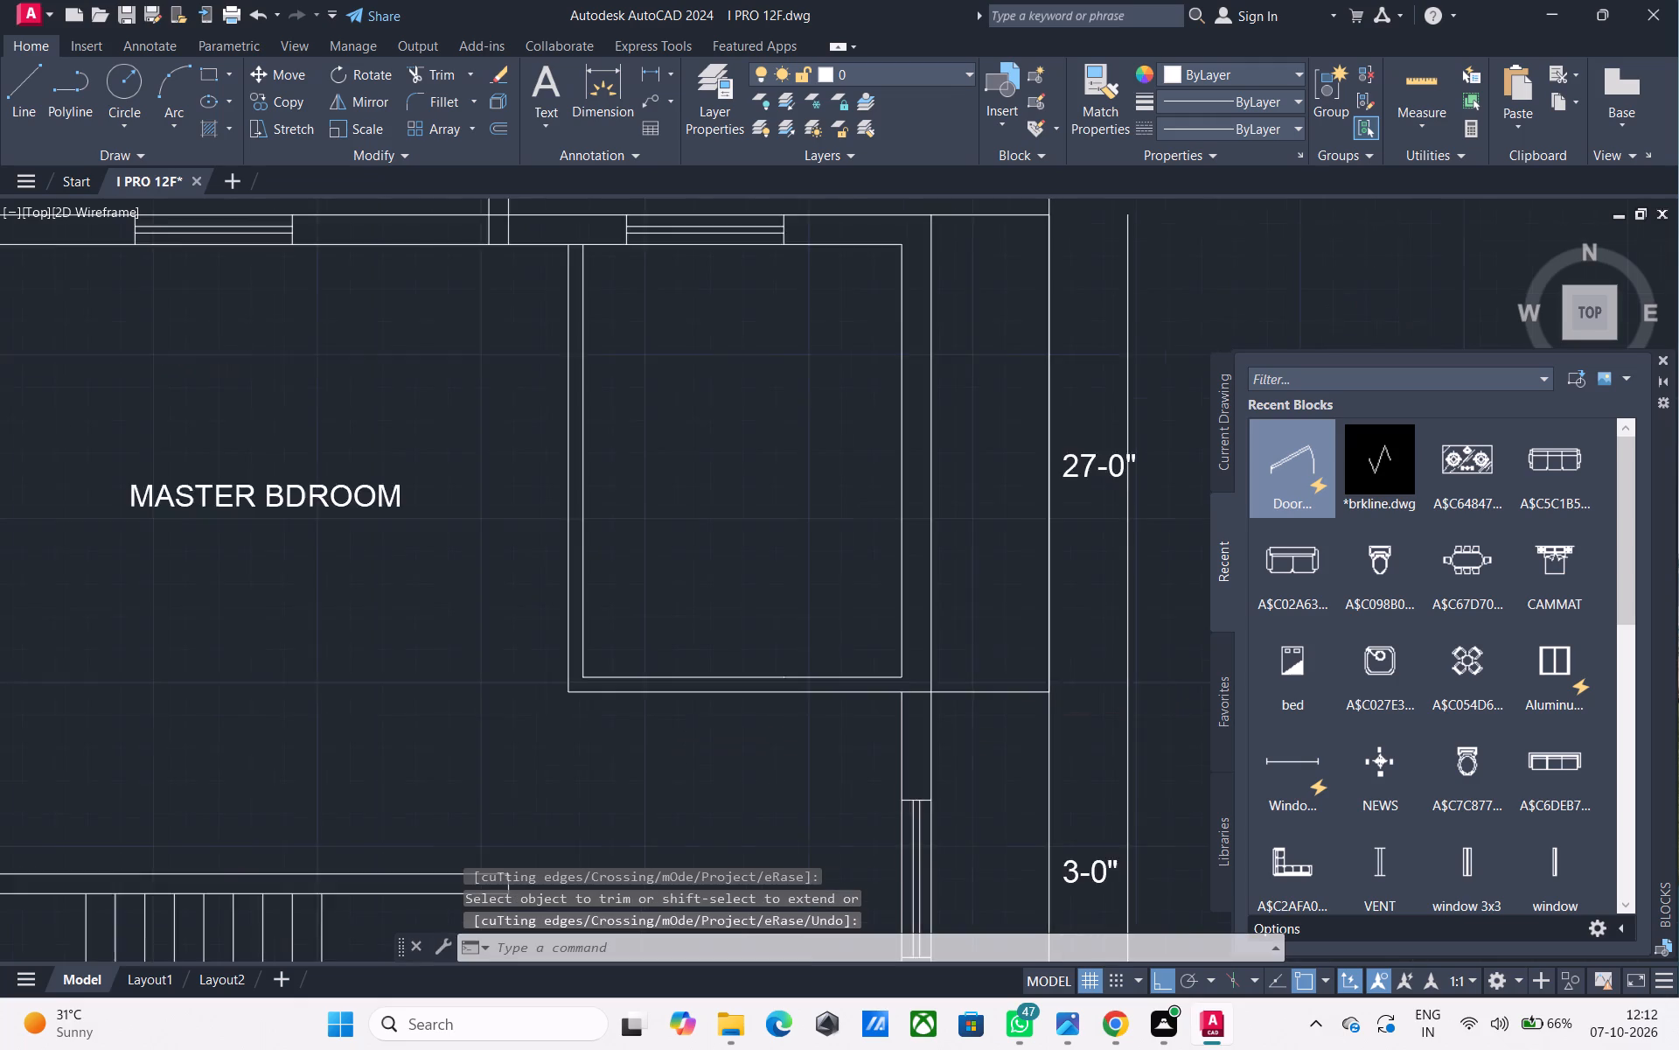
Trim the top wall's inner line between the two lines of the partition wall.
middle_drag(650, 720, 665, 672)
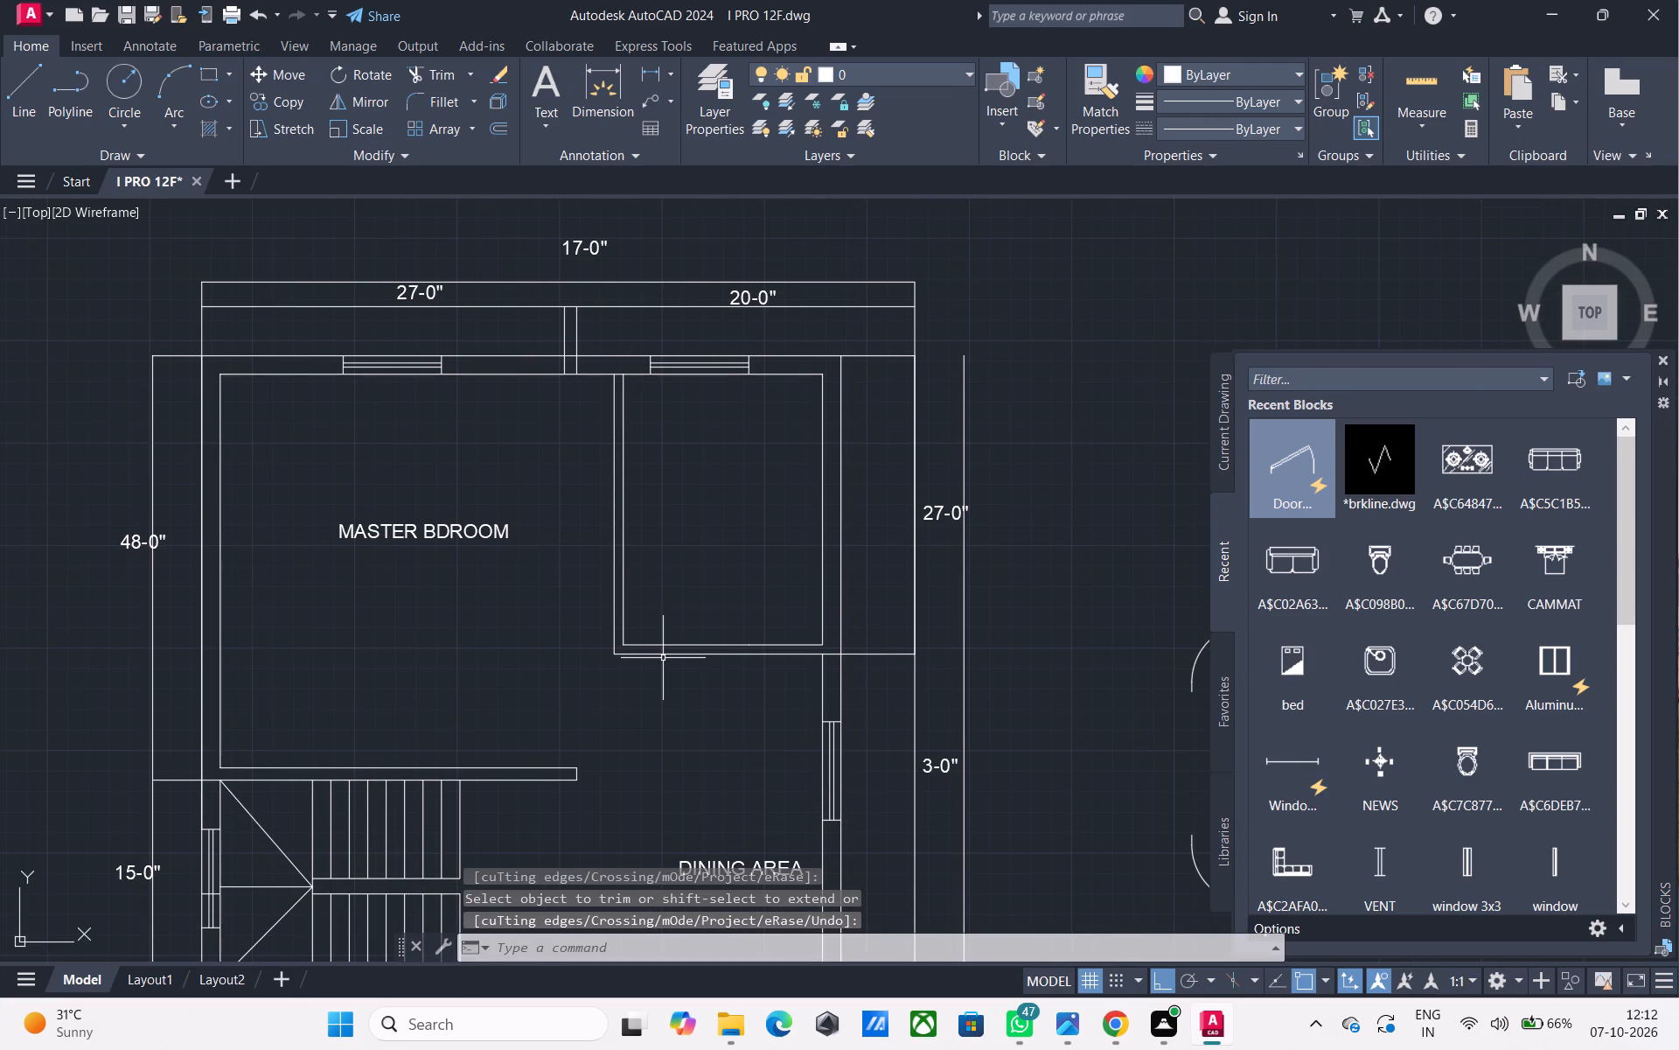
middle_drag(672, 585, 665, 653)
scroll(610, 450, up, 3)
text(TR)
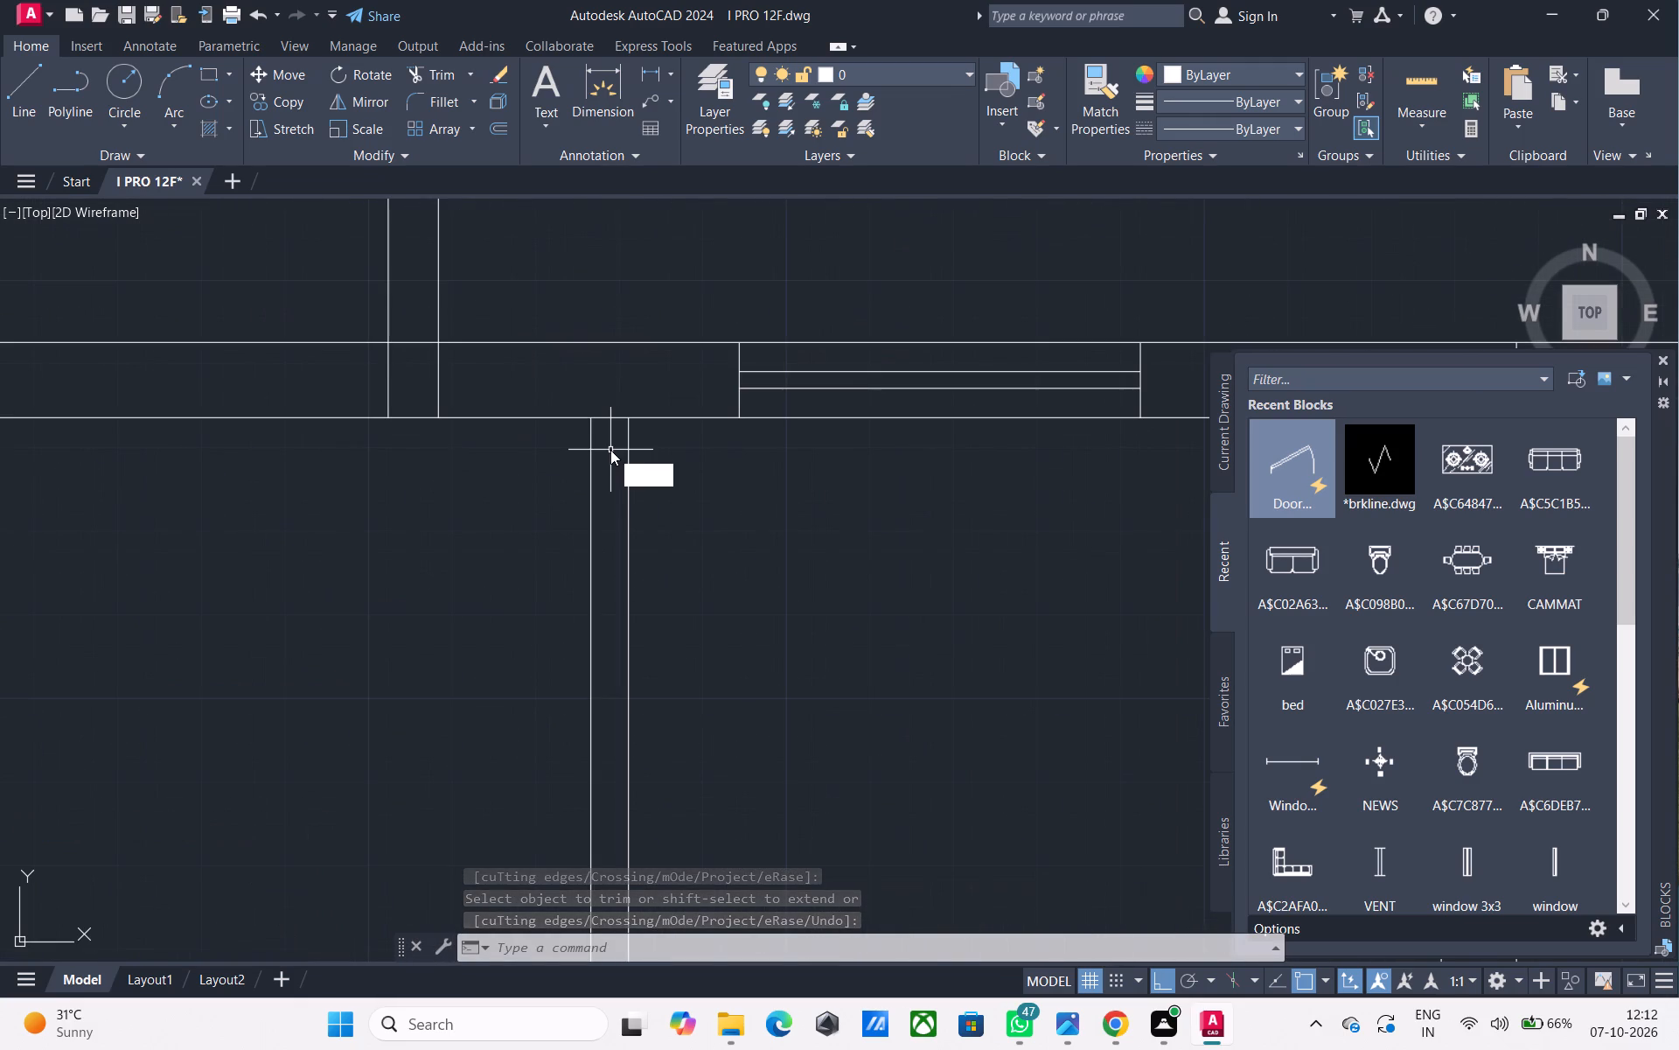
key(space)
scroll(609, 439, up, 1)
click(608, 439)
click(607, 378)
key(Escape)
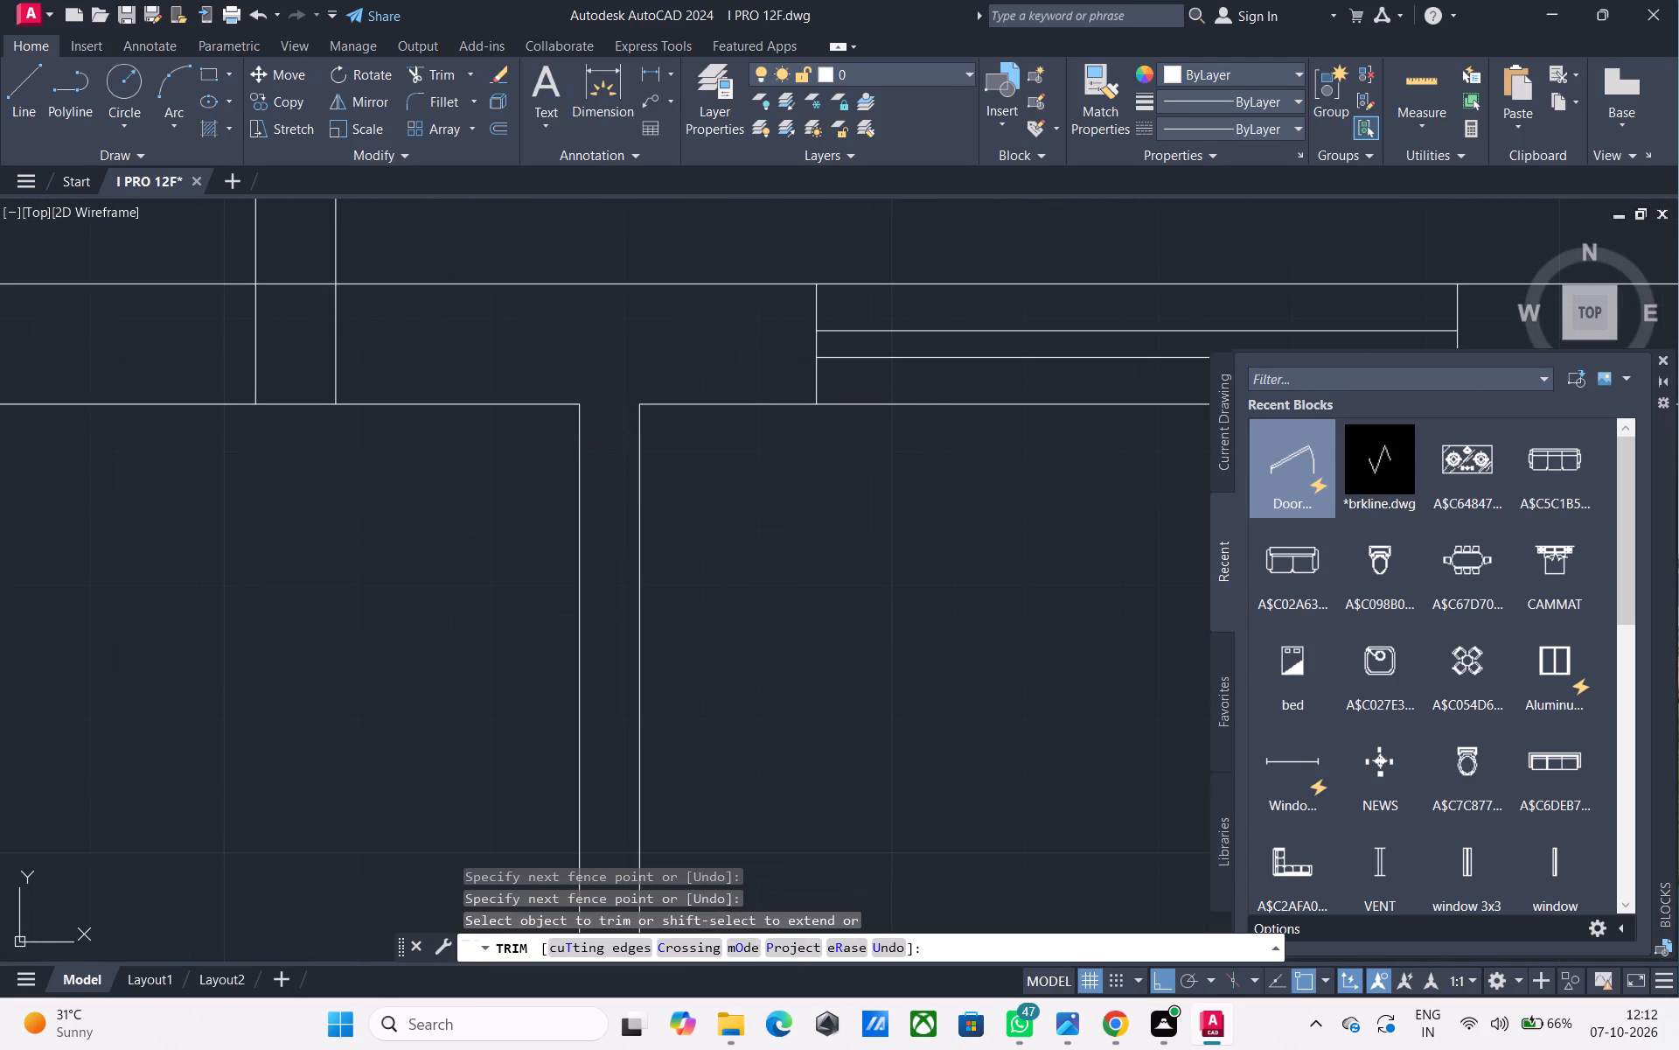
Draw a short line across the partition wall's upper end, level with the top wall's inner face.
text(L)
key(space)
click(577, 402)
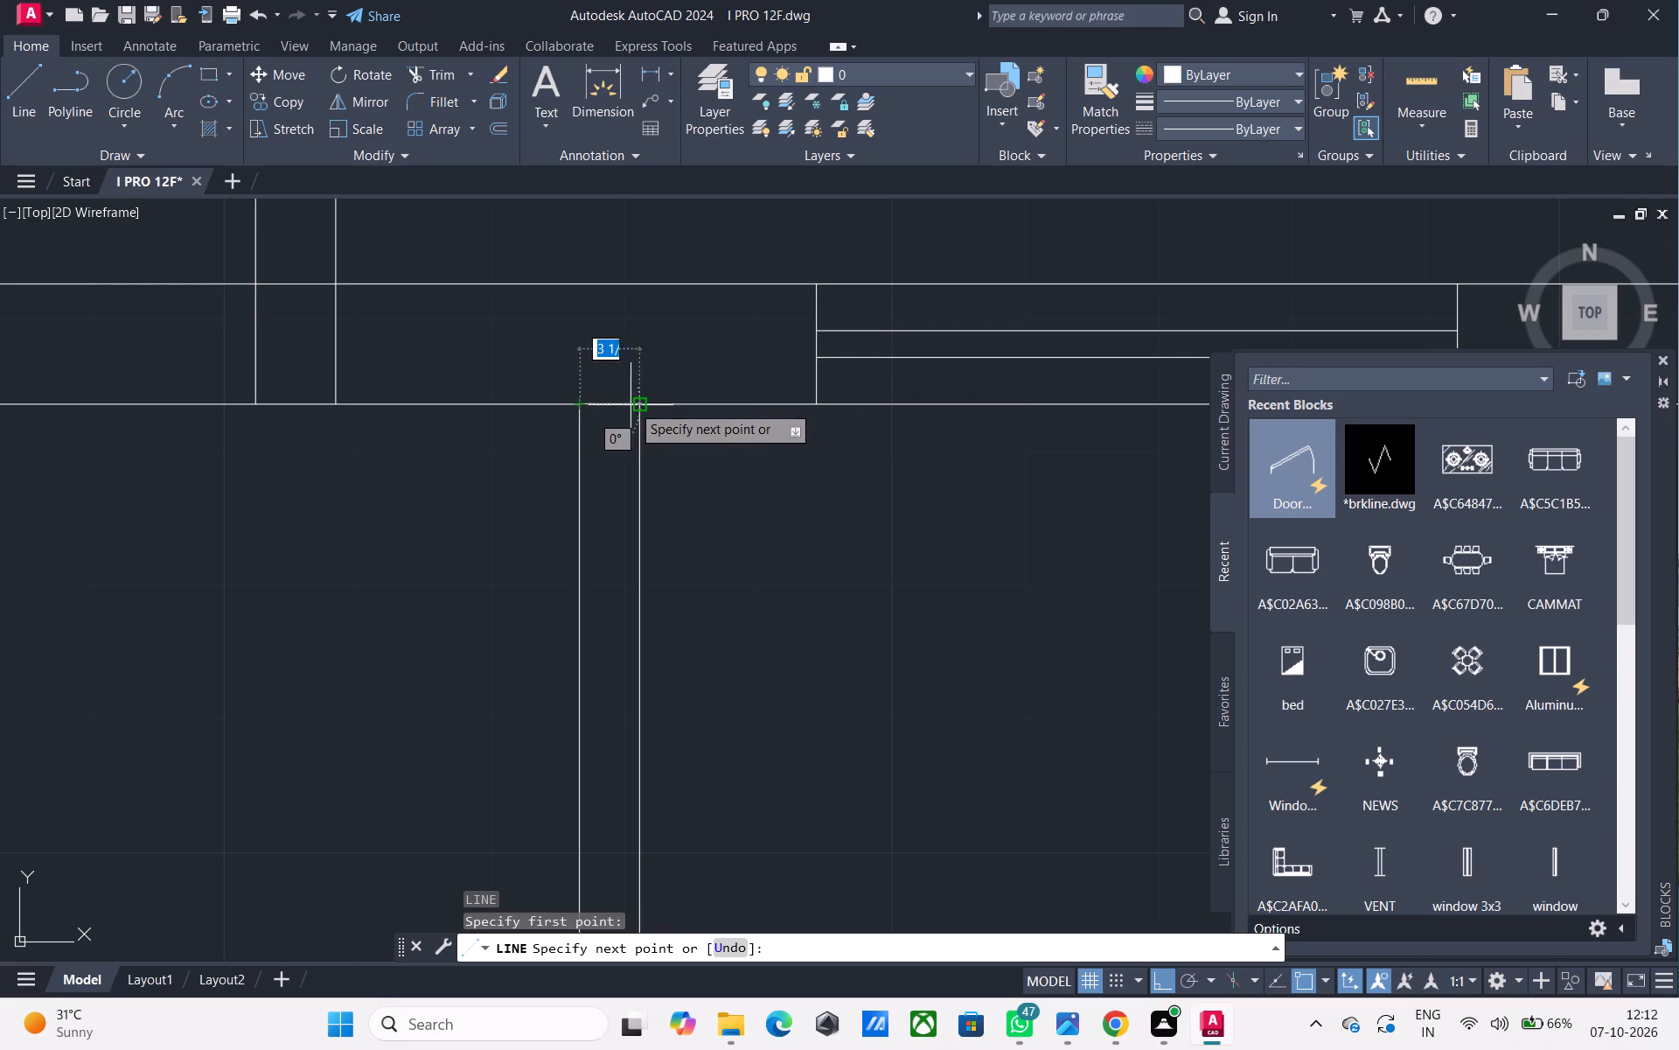
click(633, 402)
key(Escape)
Offset the partition's cross line 6" downward, and offset the resulting line a further 3' to mark a door opening.
text(O 6")
key(Return)
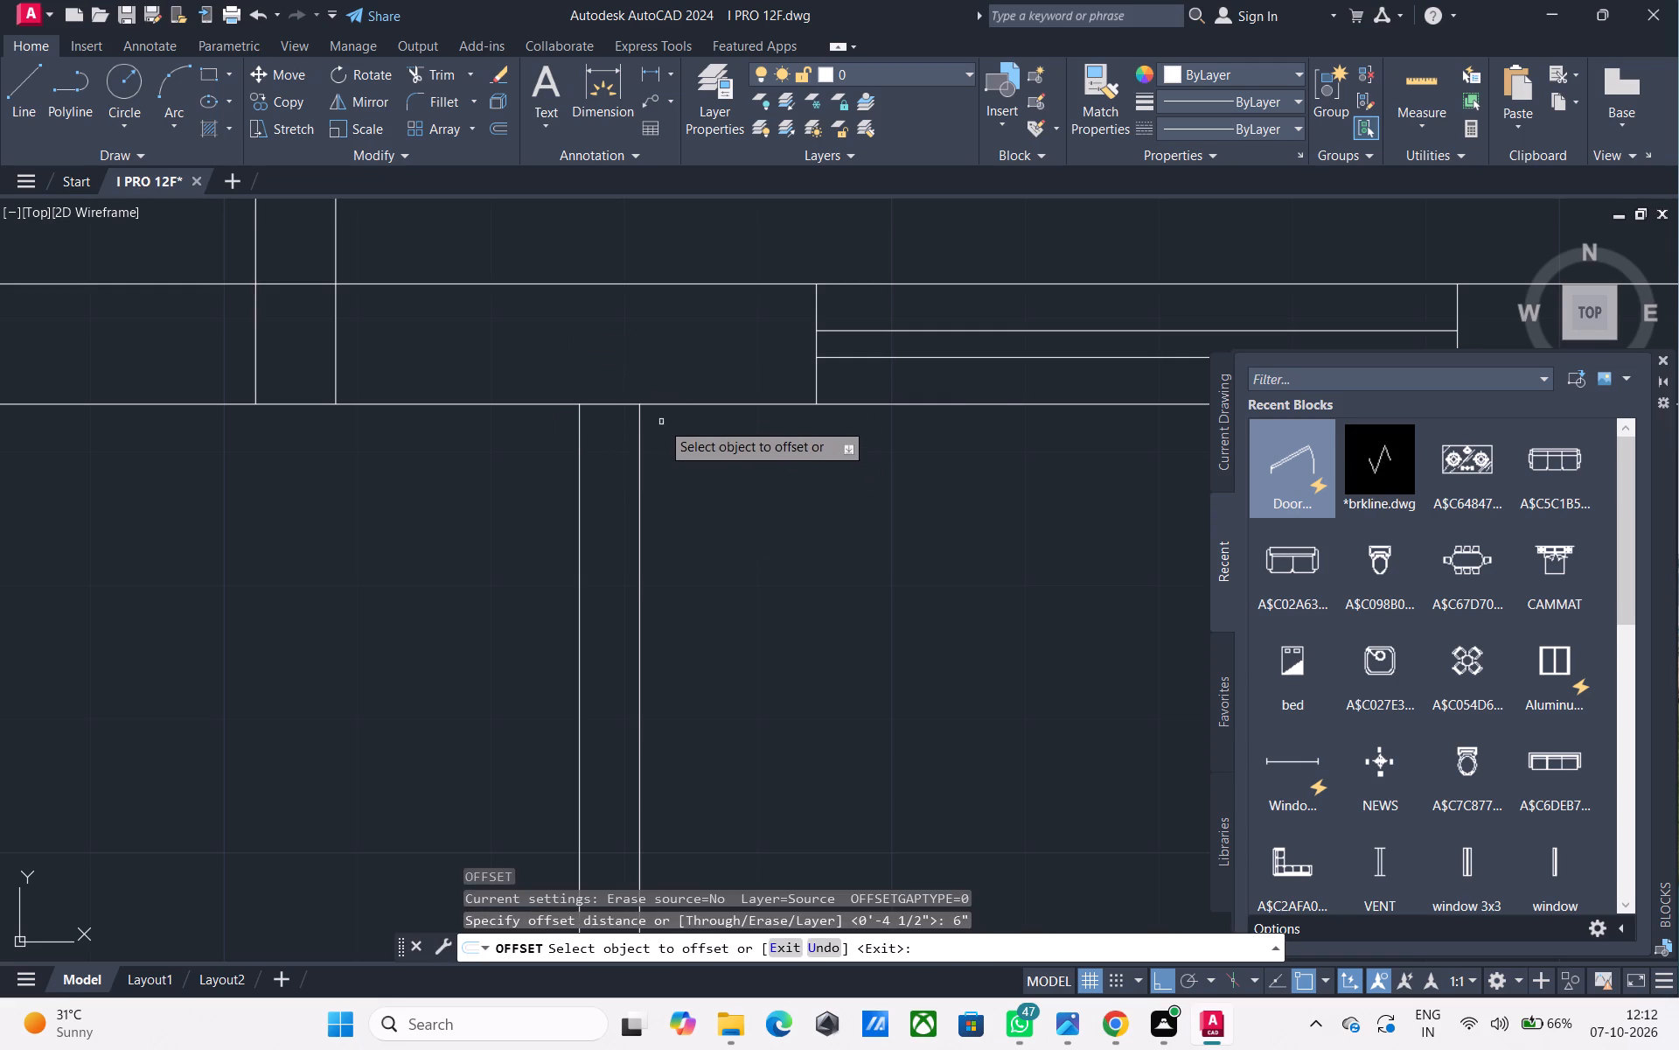
click(618, 404)
click(617, 498)
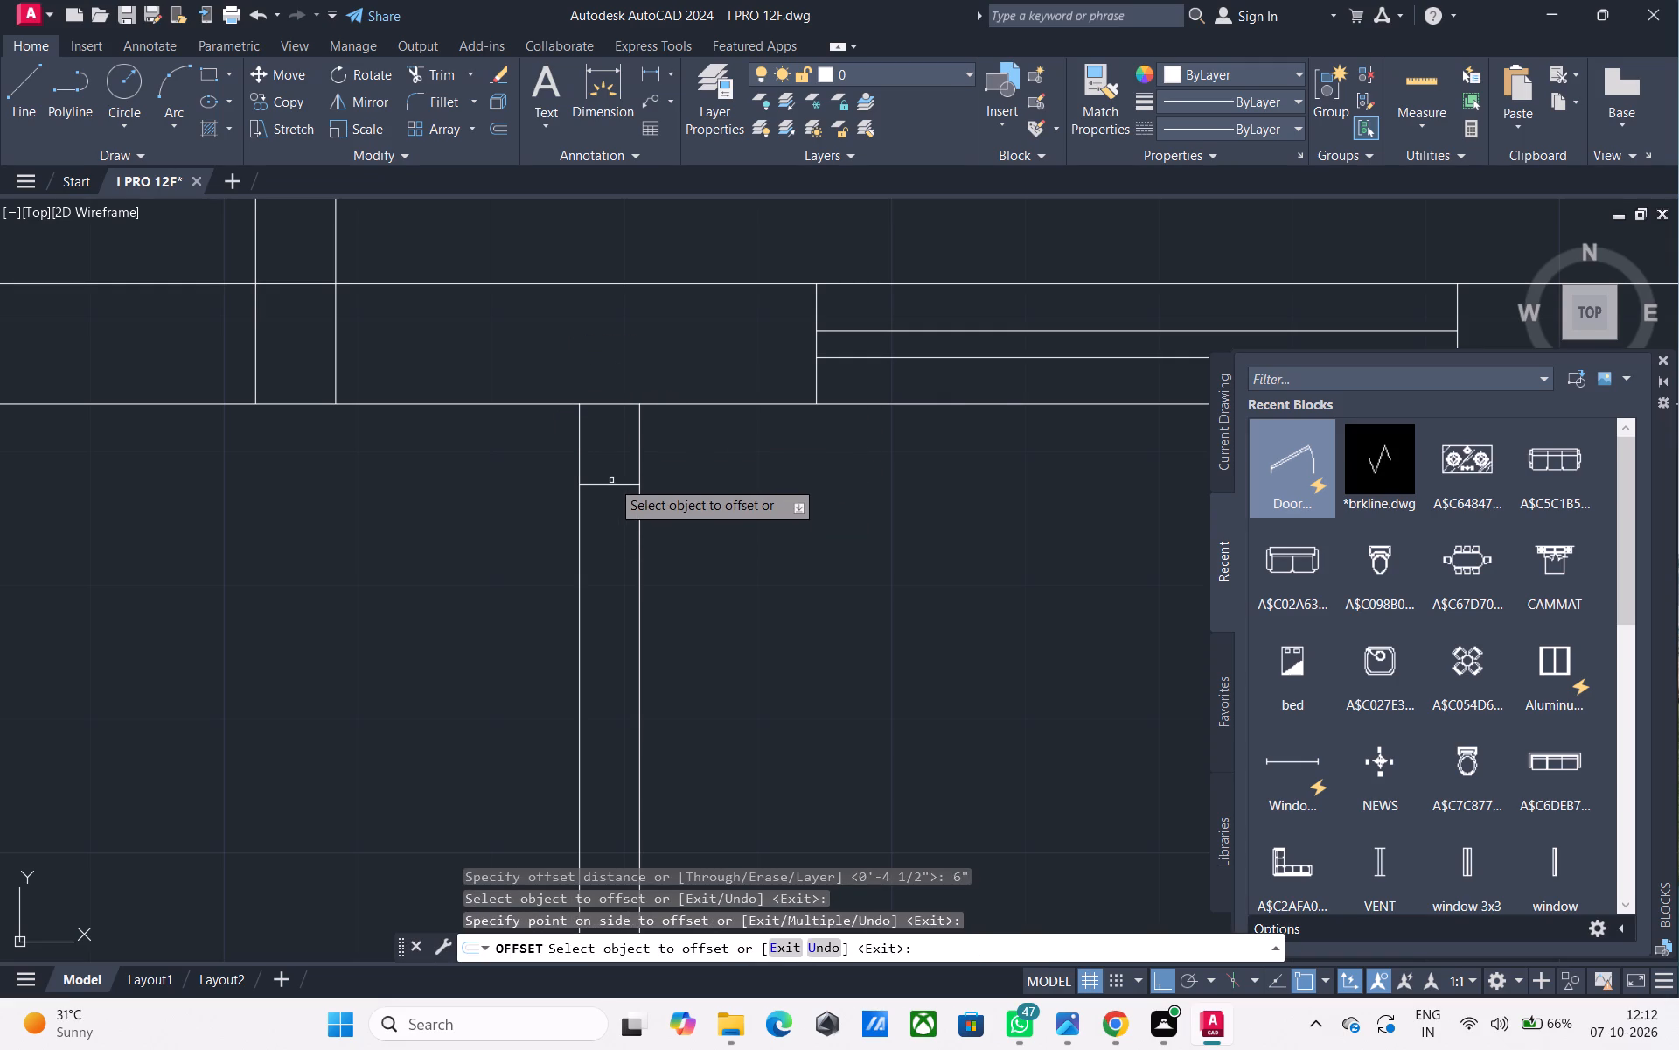
click(611, 484)
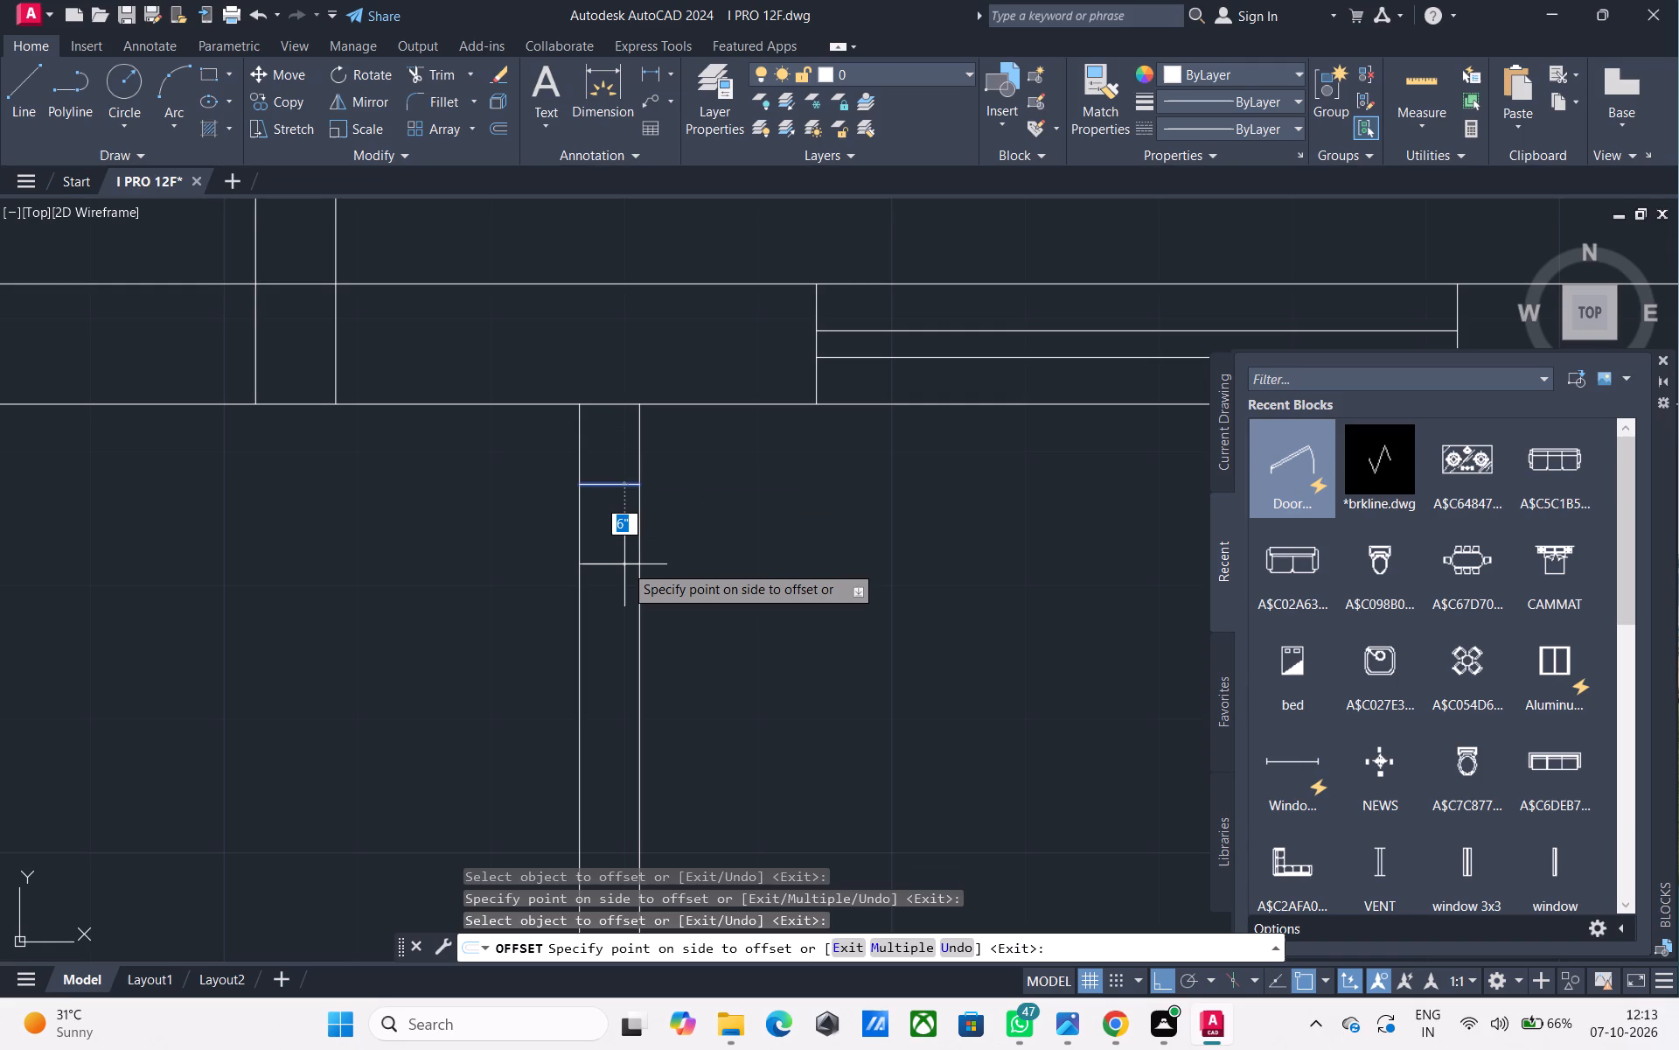
text(3')
key(Return)
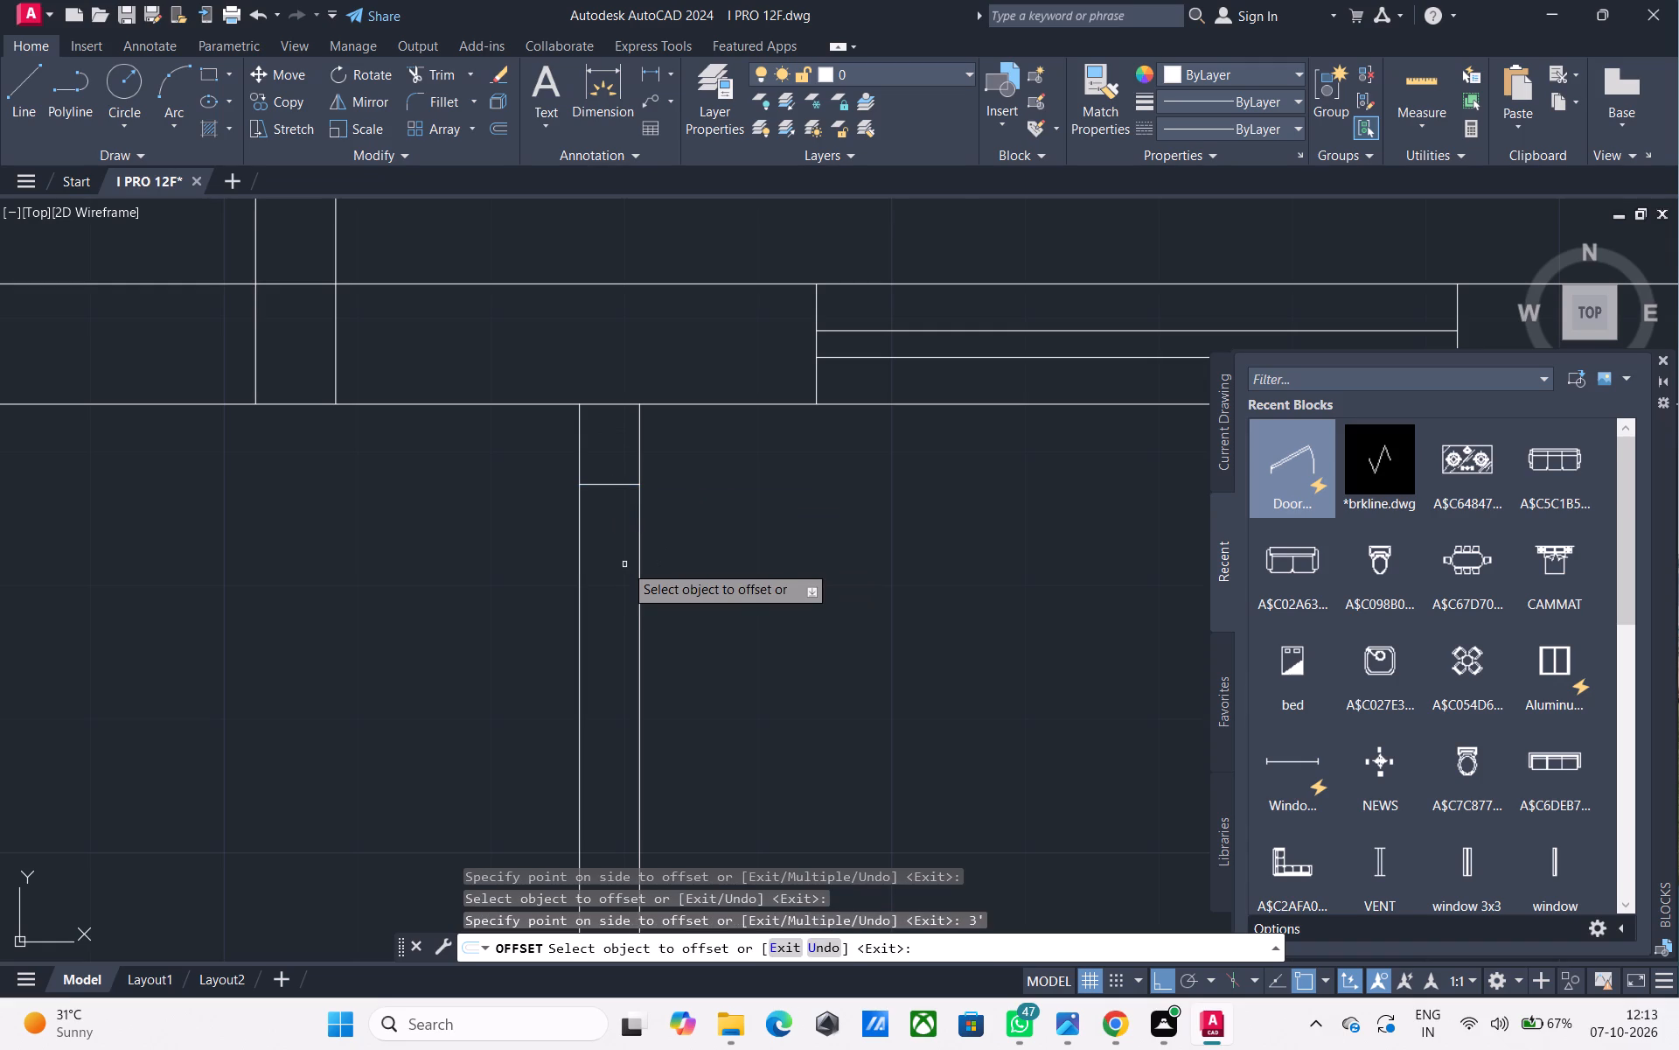
key(Escape)
Trim both partition wall lines between the two jamb lines to open the doorway.
scroll(624, 569, down, 2)
middle_drag(624, 569, 578, 528)
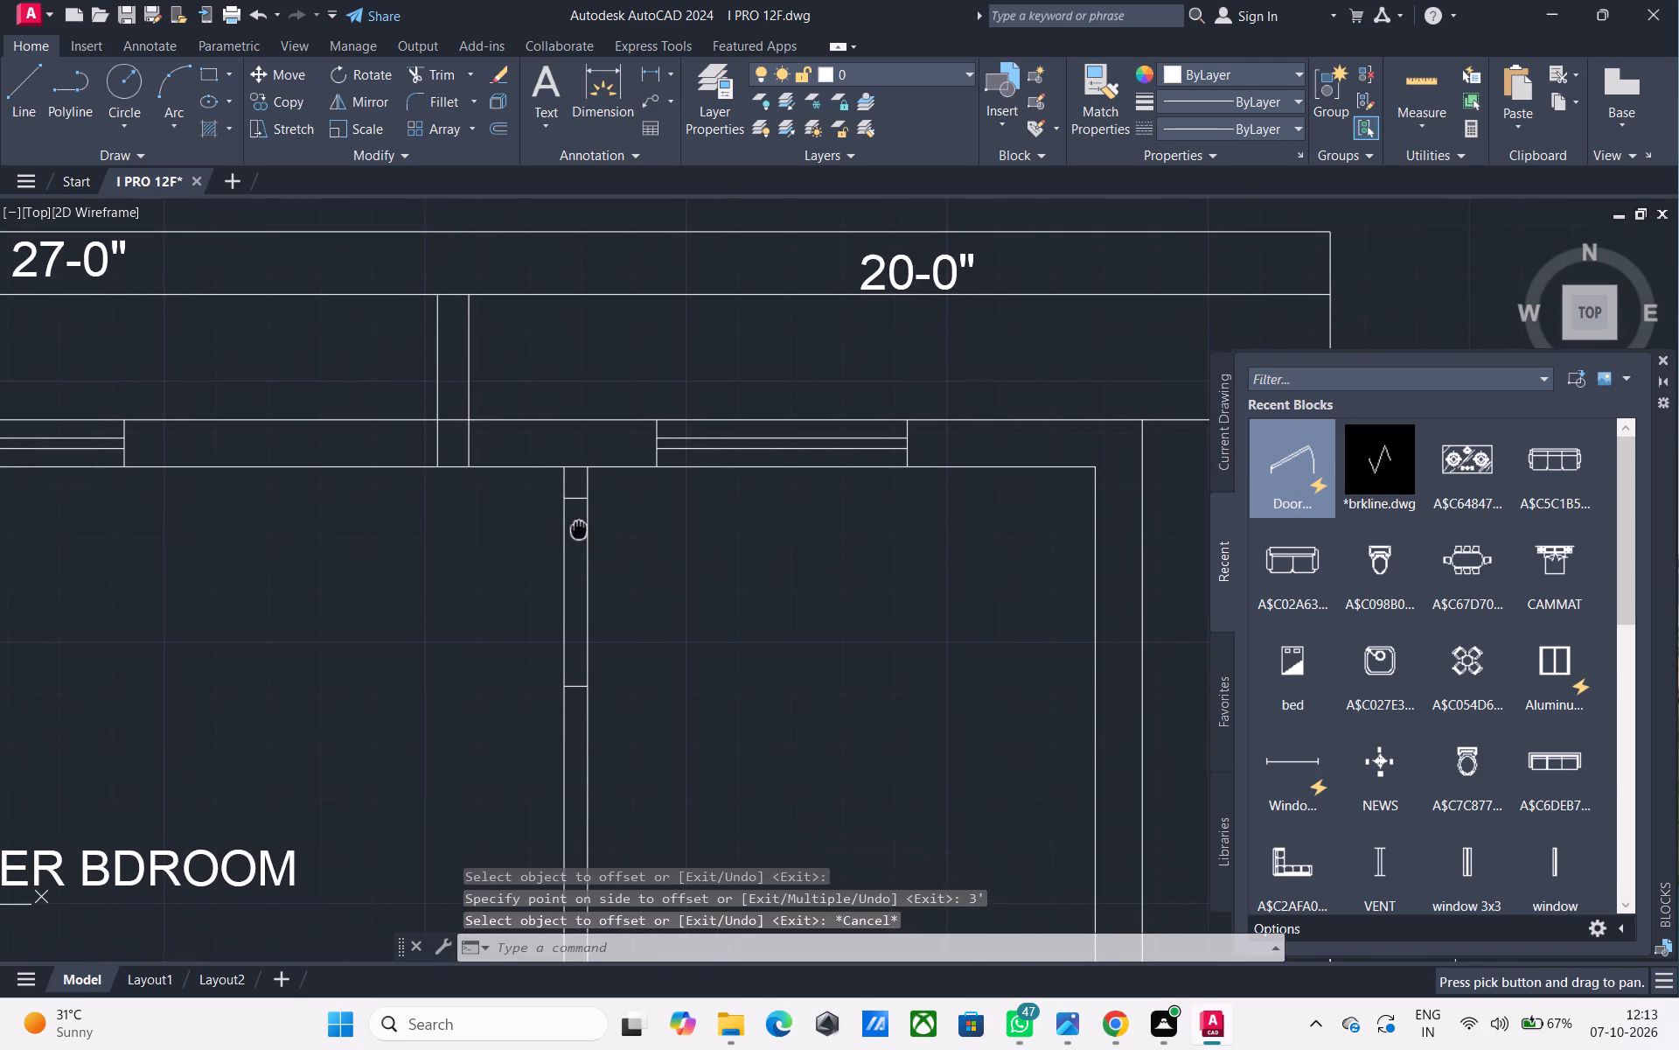
text(TR)
key(space)
click(600, 576)
click(505, 585)
scroll(510, 601, down, 2)
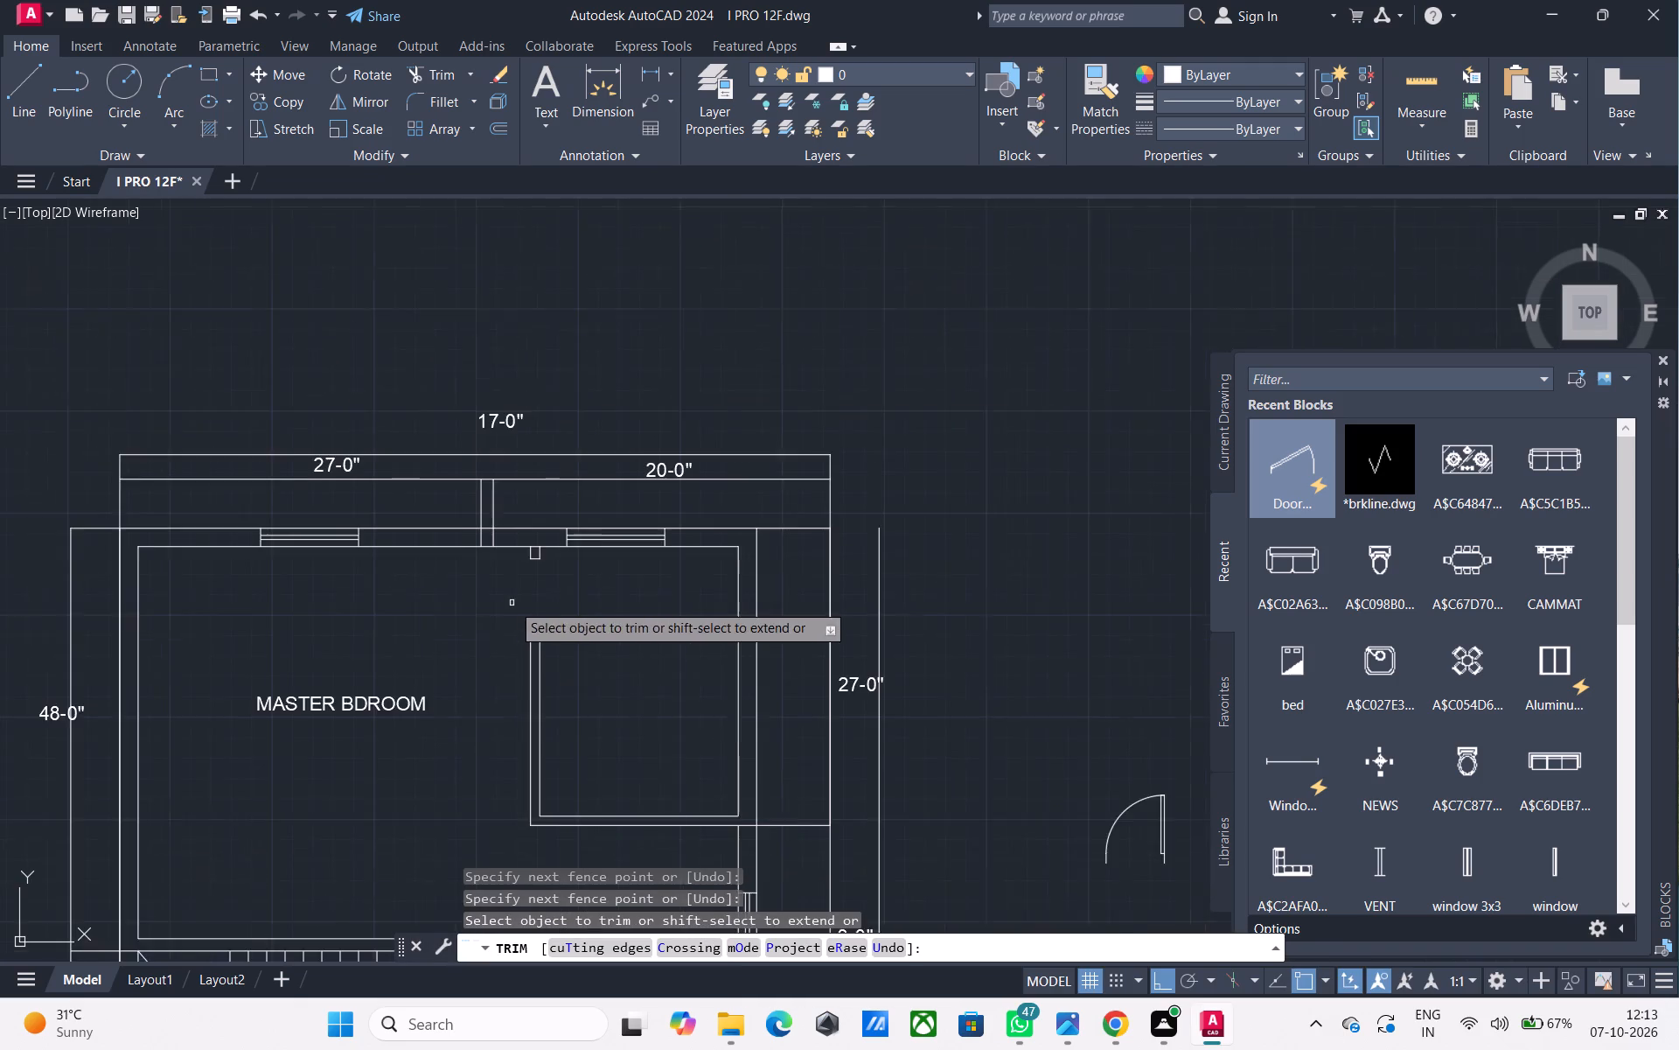
Trim the cross line where the short partition stub above the doorway meets the top wall.
middle_drag(512, 603, 548, 544)
scroll(573, 492, up, 3)
click(573, 491)
click(562, 445)
scroll(567, 460, down, 2)
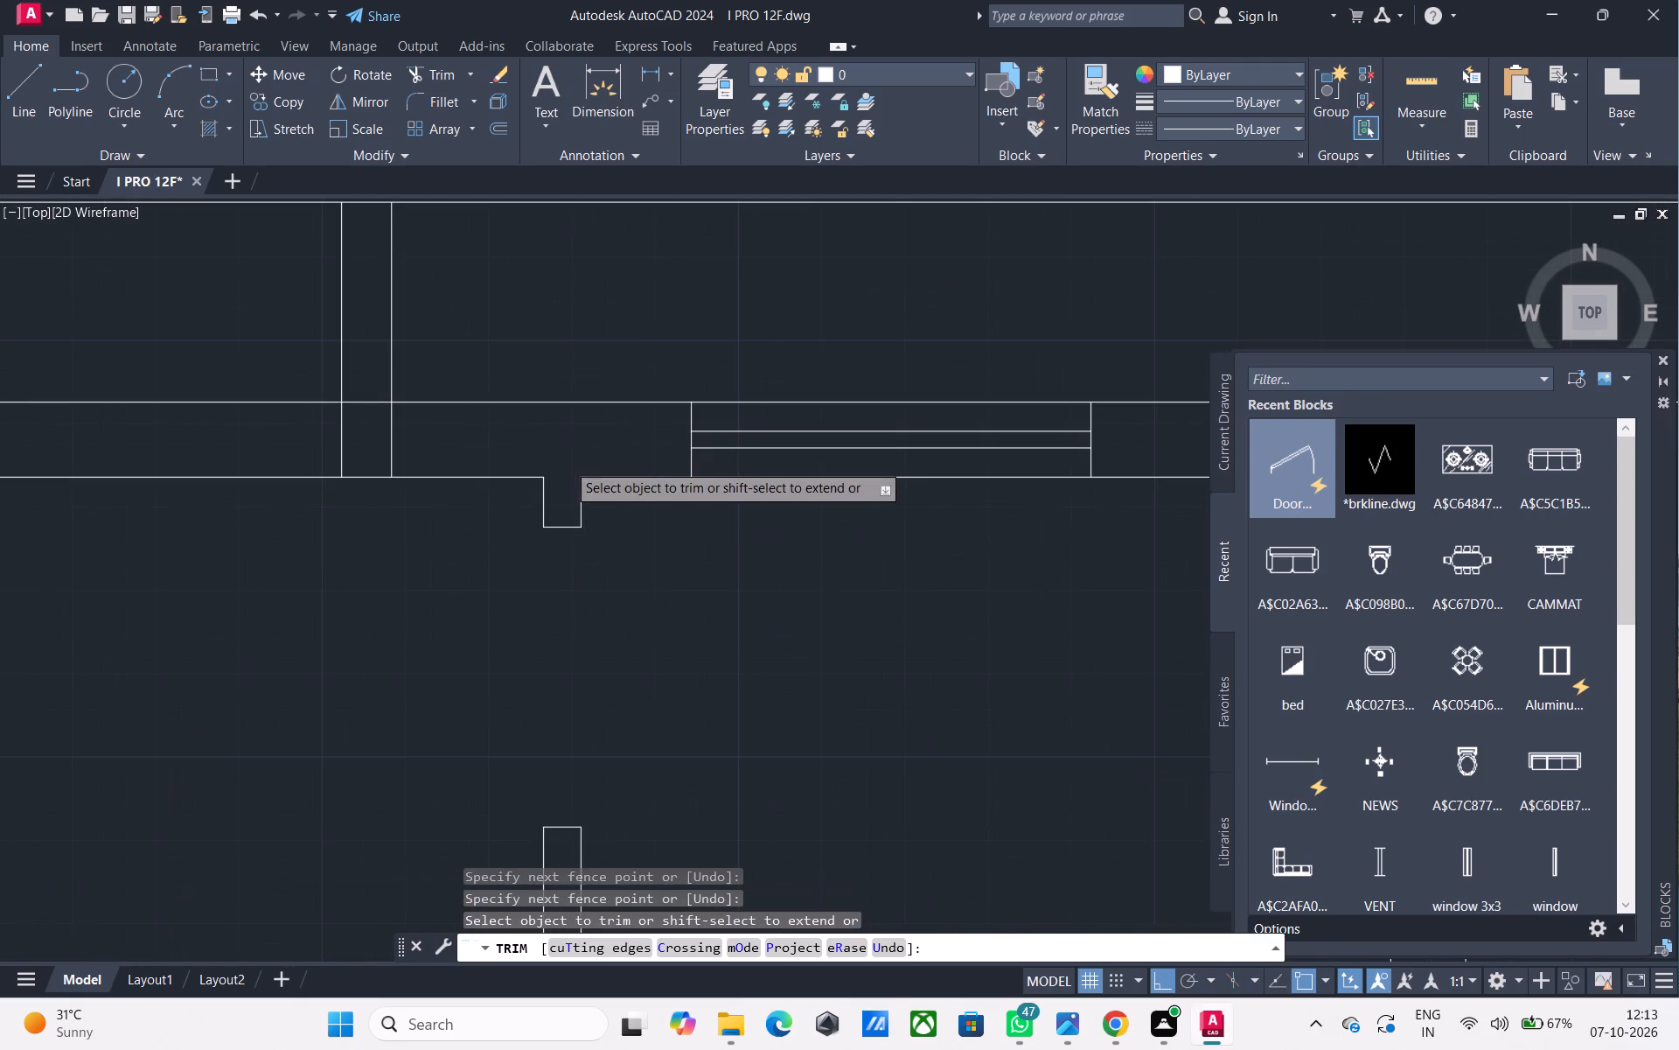
middle_drag(638, 586, 618, 520)
key(Escape)
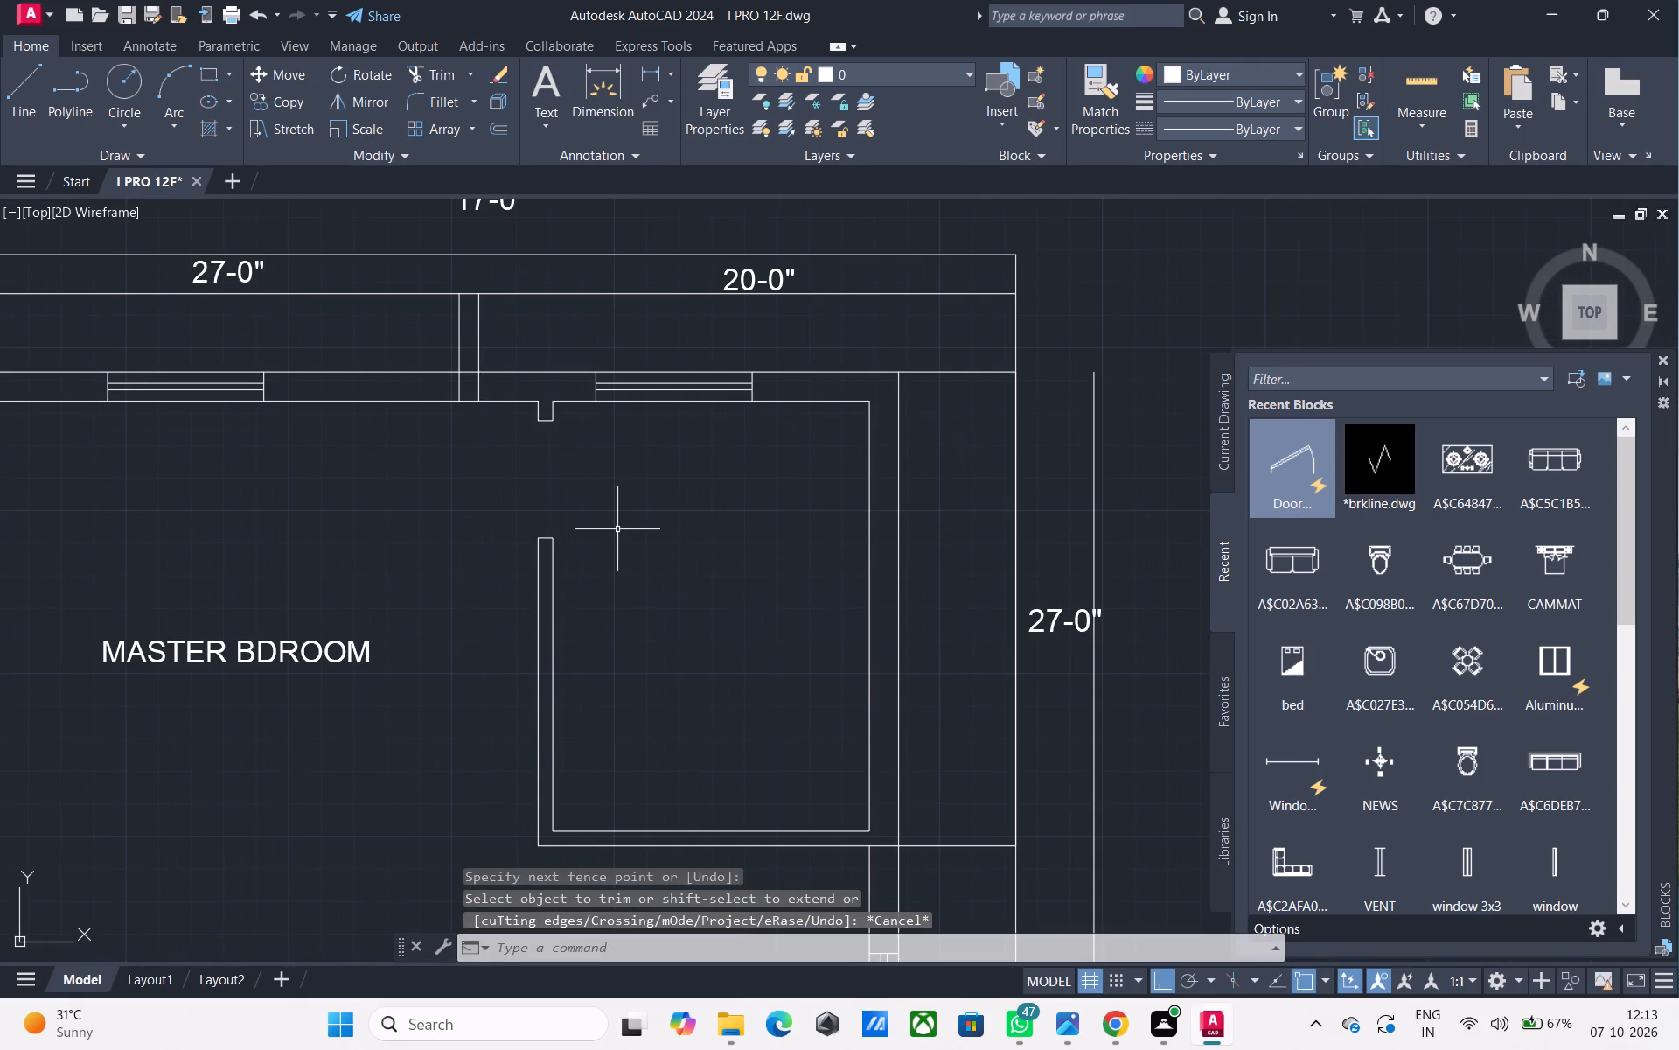
Draw a small rectangle in the lower-left inner corner of the partitioned room beside the master bedroom.
scroll(617, 542, down, 1)
middle_drag(632, 581, 620, 543)
text(REC)
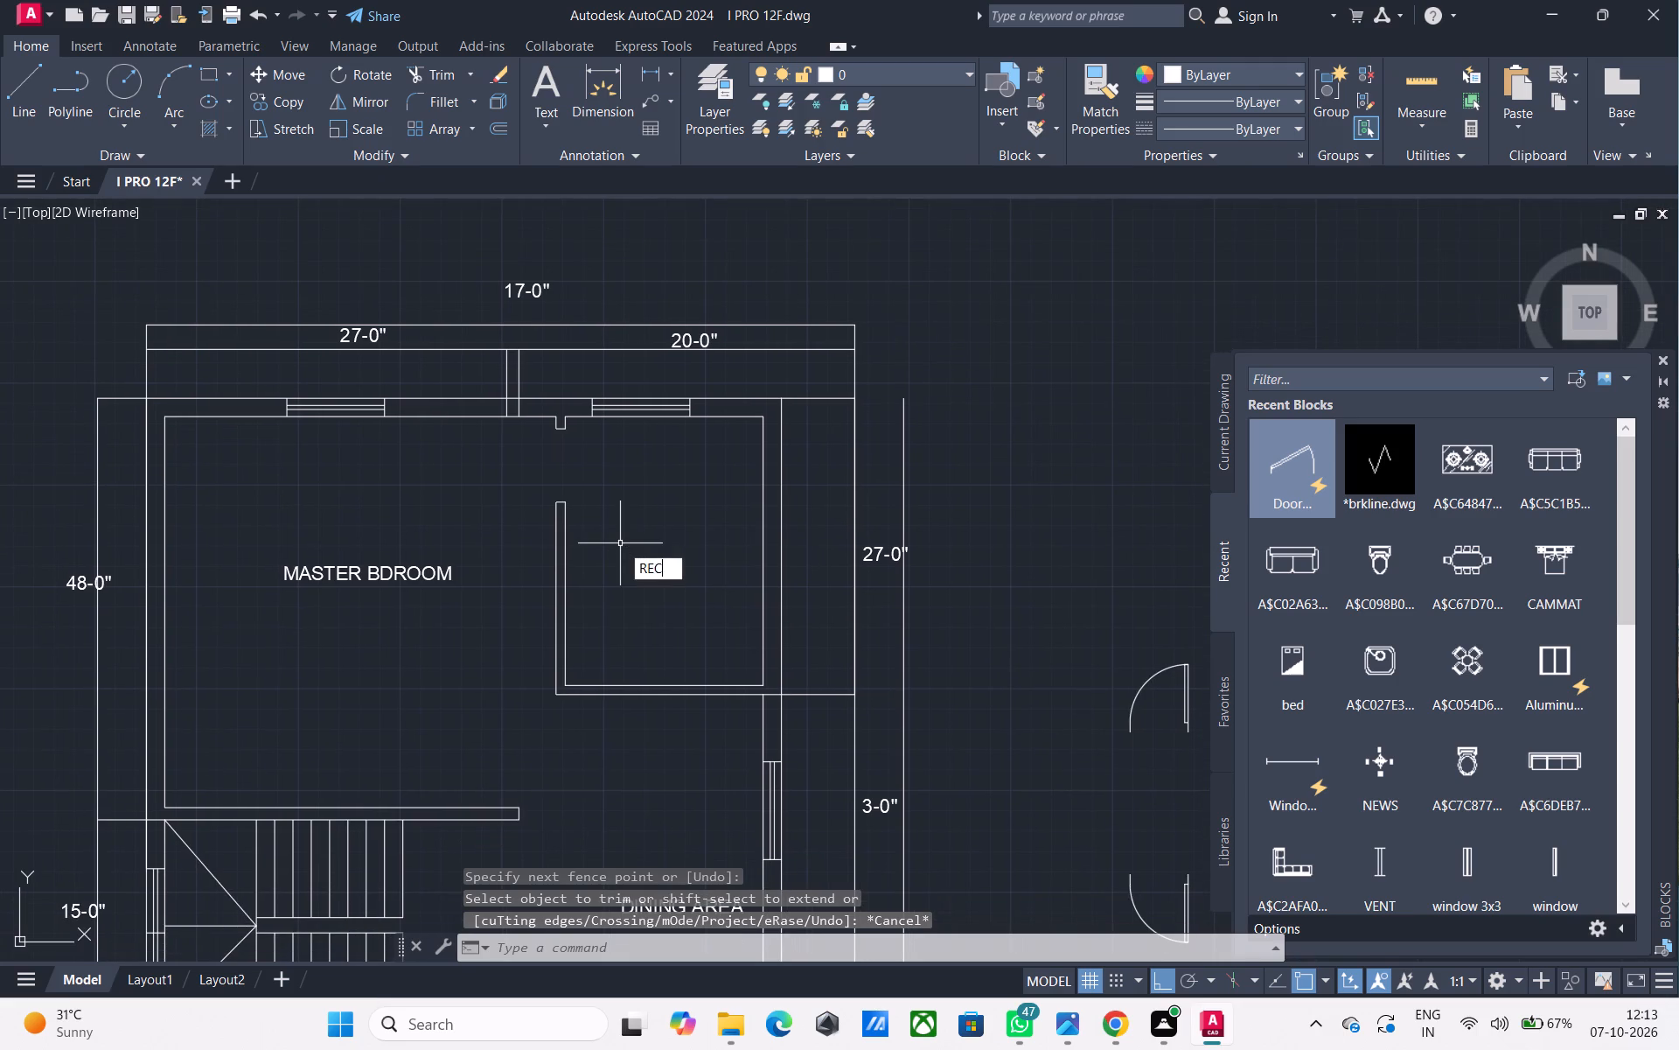
key(space)
click(565, 684)
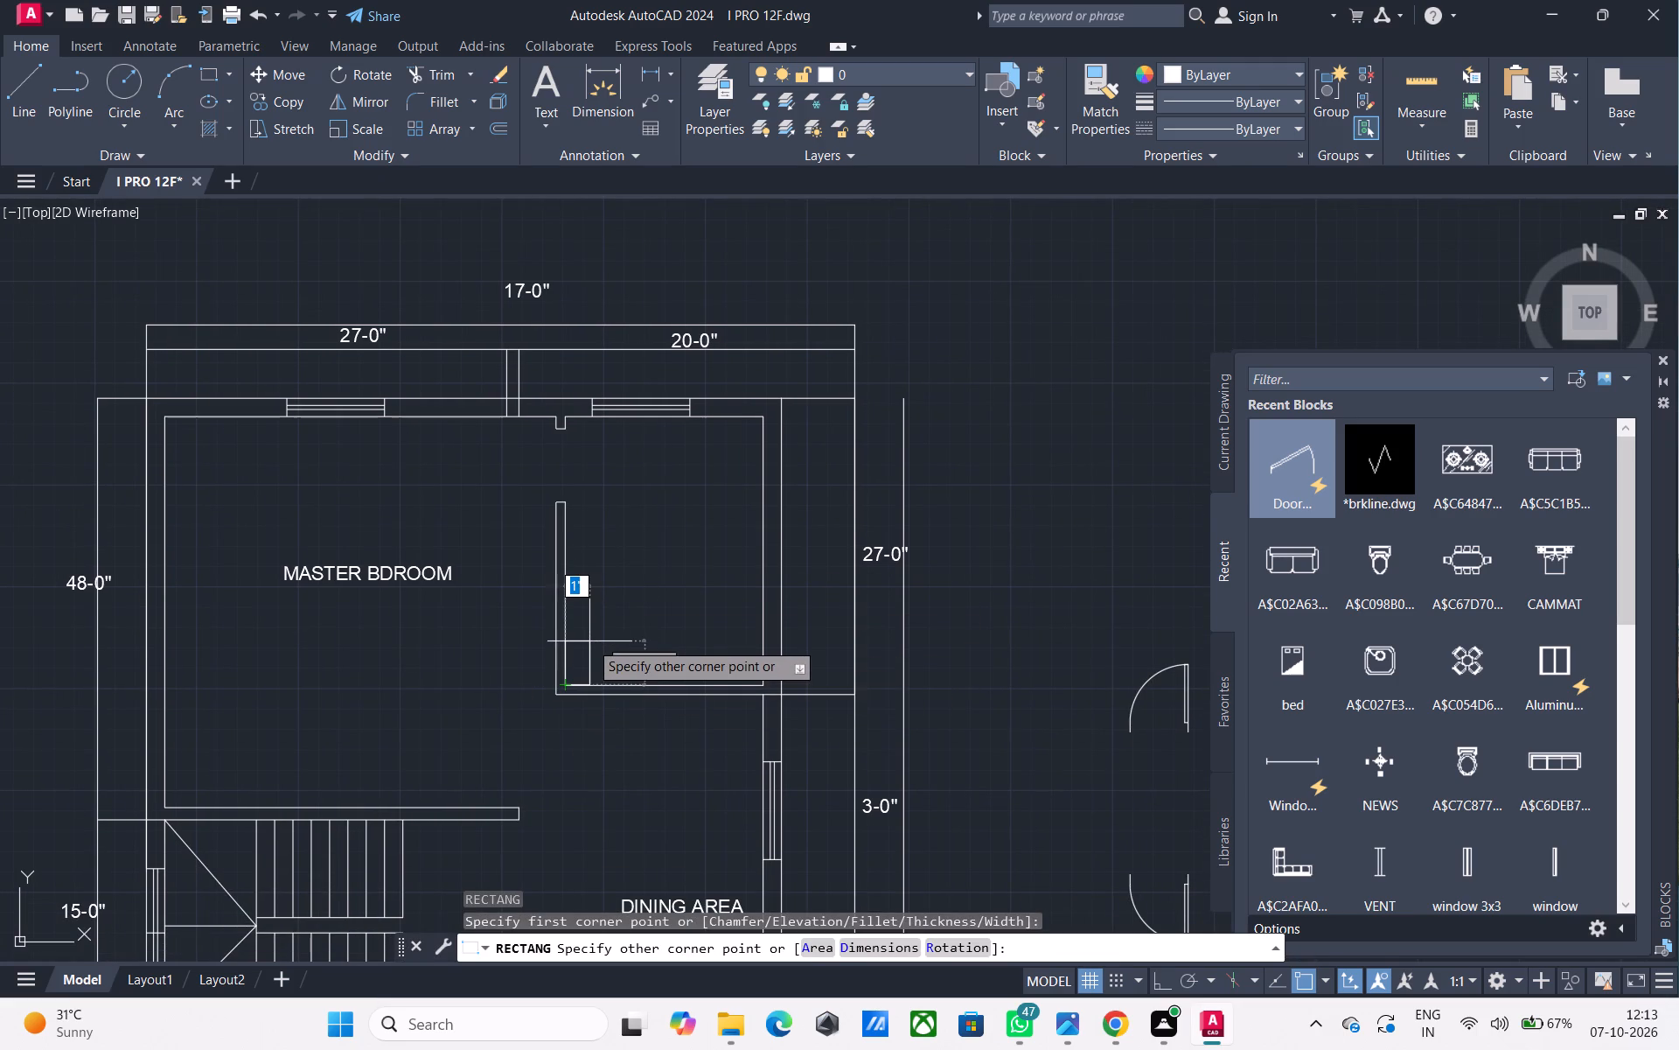
click(596, 634)
Save the drawing.
scroll(589, 632, down, 1)
middle_drag(650, 656, 661, 583)
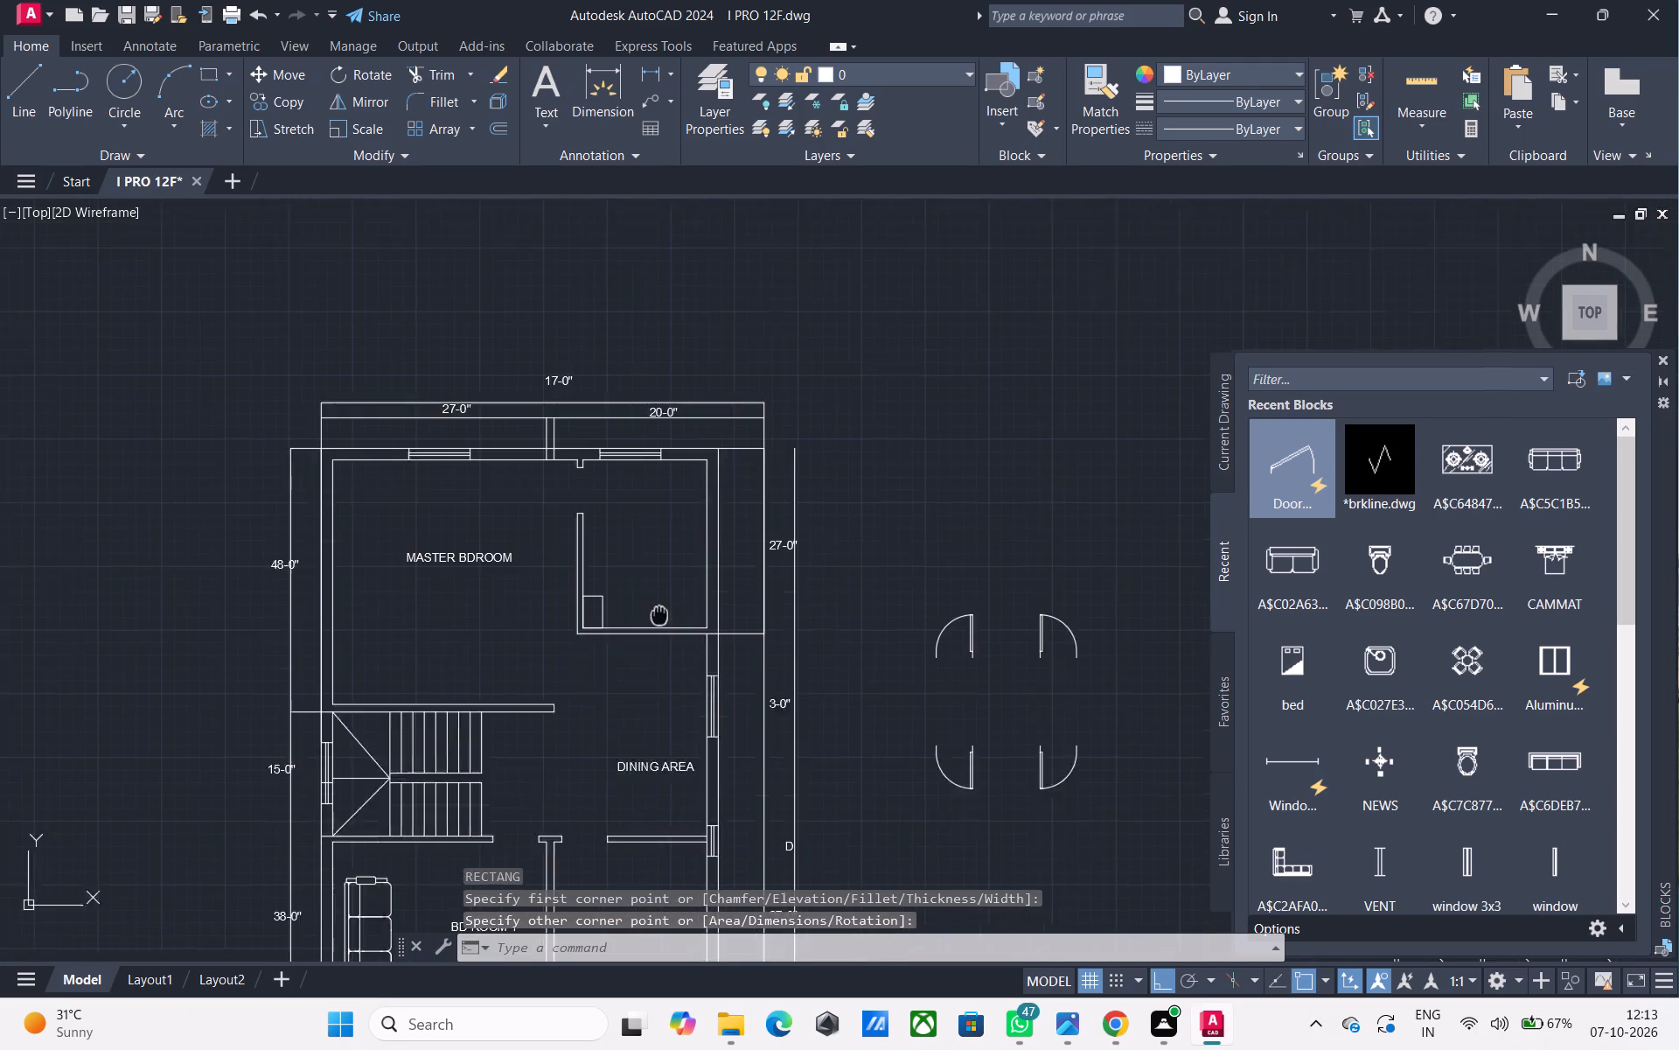
middle_drag(661, 583, 658, 559)
middle_drag(654, 617, 613, 536)
key(ctrl+s)
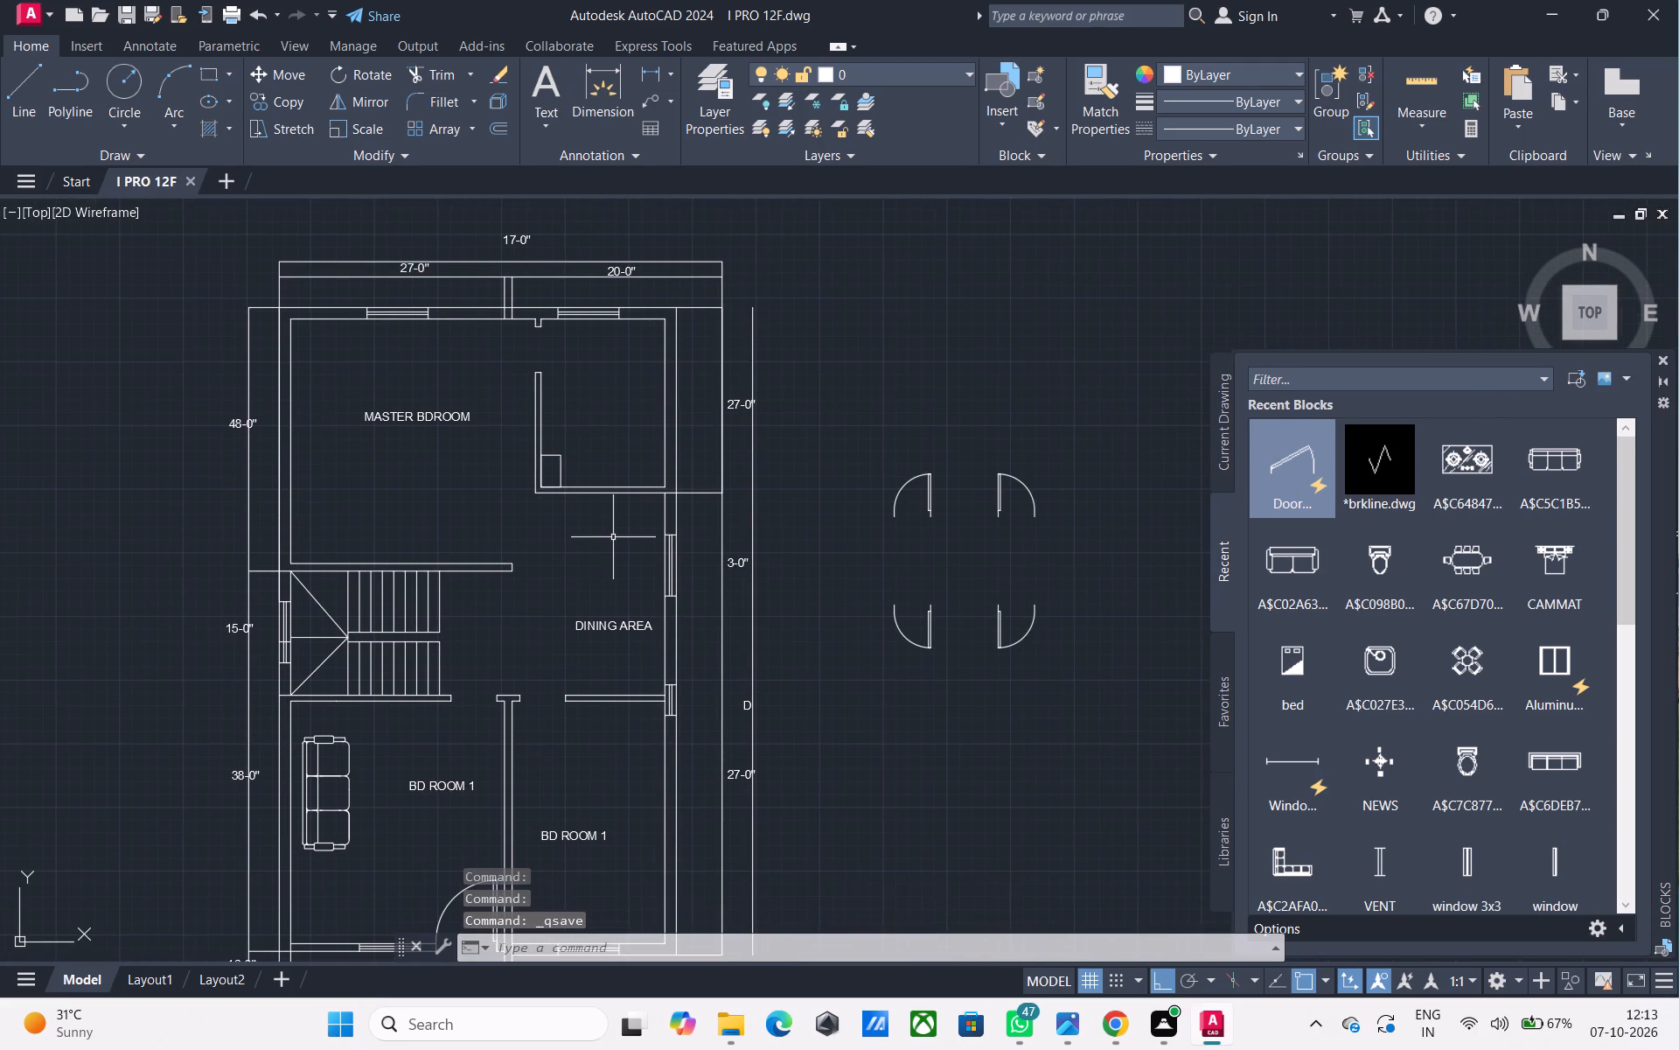
Extend both lines of the wall below the master bedroom across to the right outer wall.
middle_drag(591, 597, 596, 551)
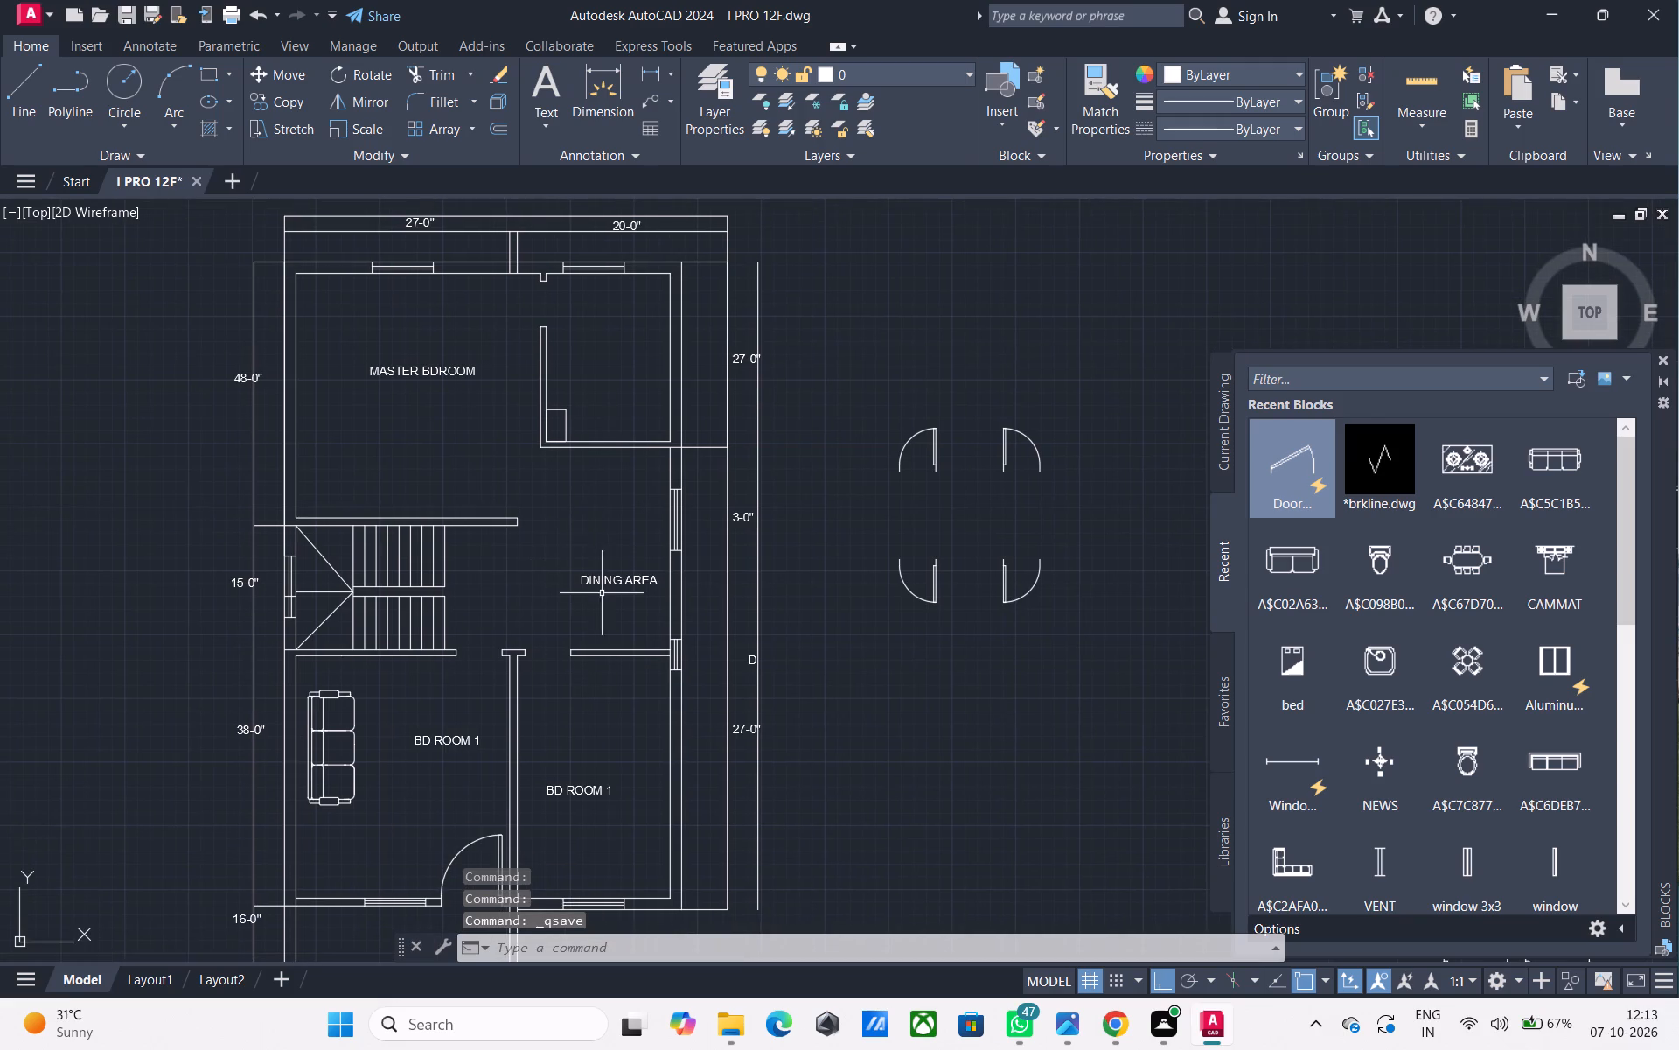
middle_drag(631, 622, 575, 634)
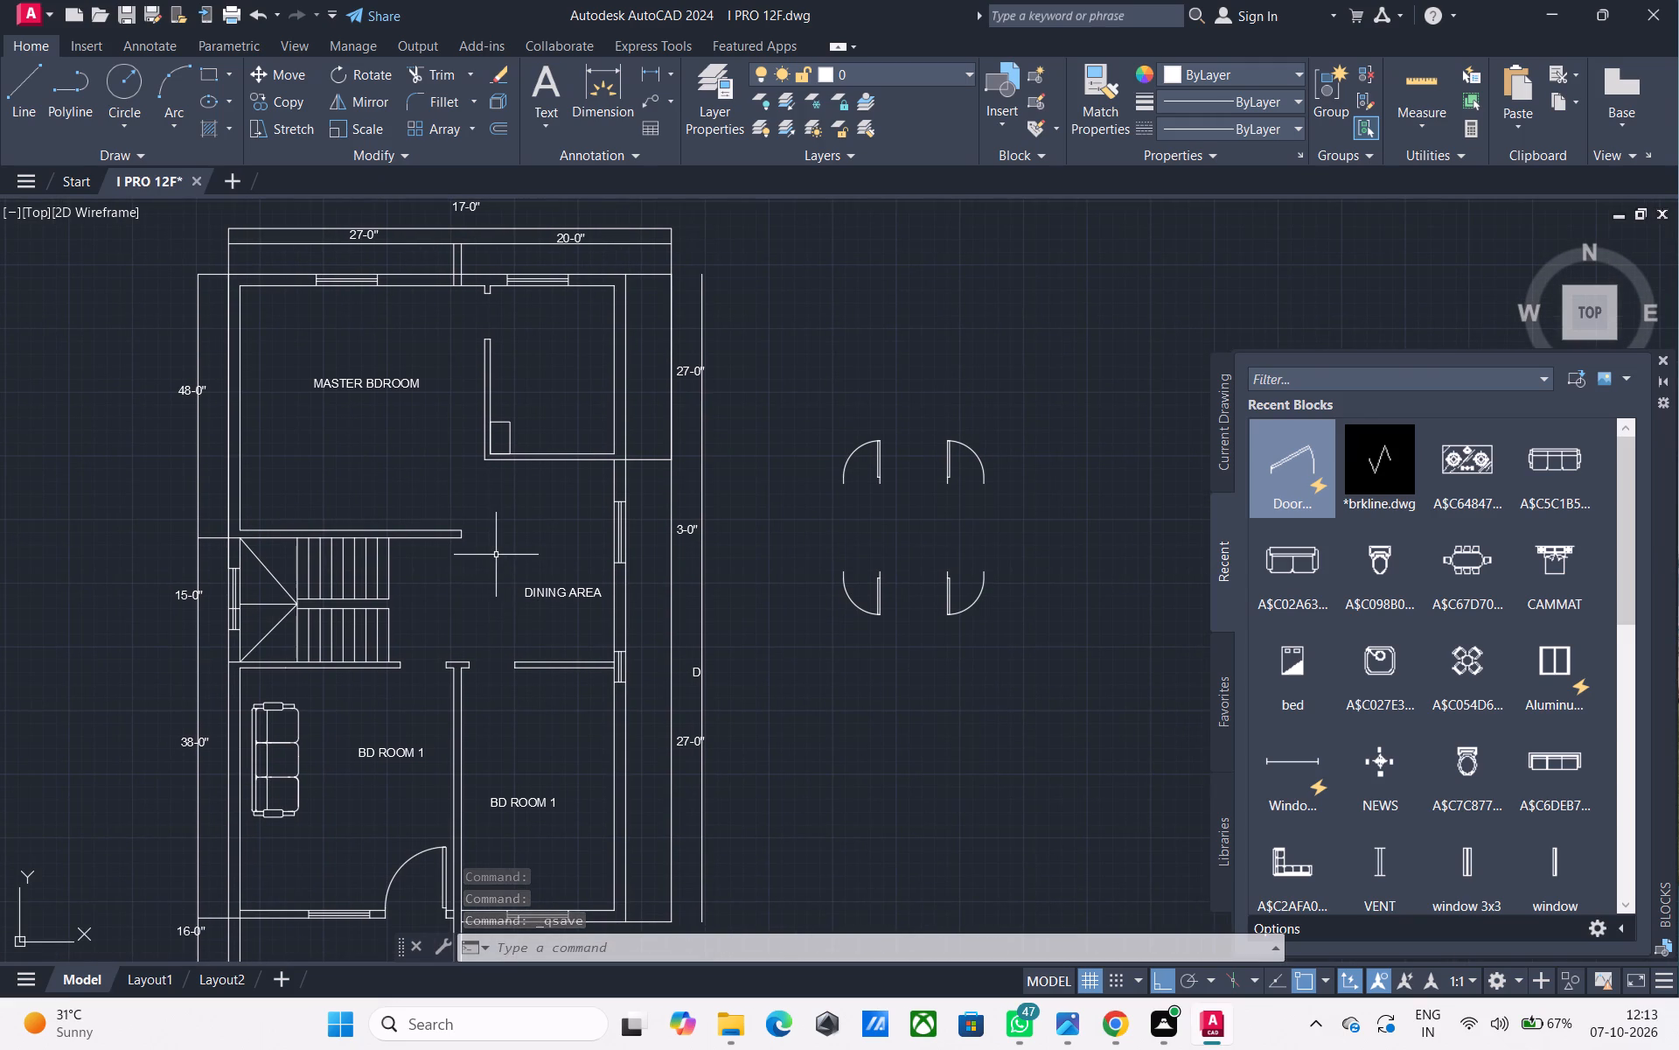
text(EX)
key(space)
click(463, 550)
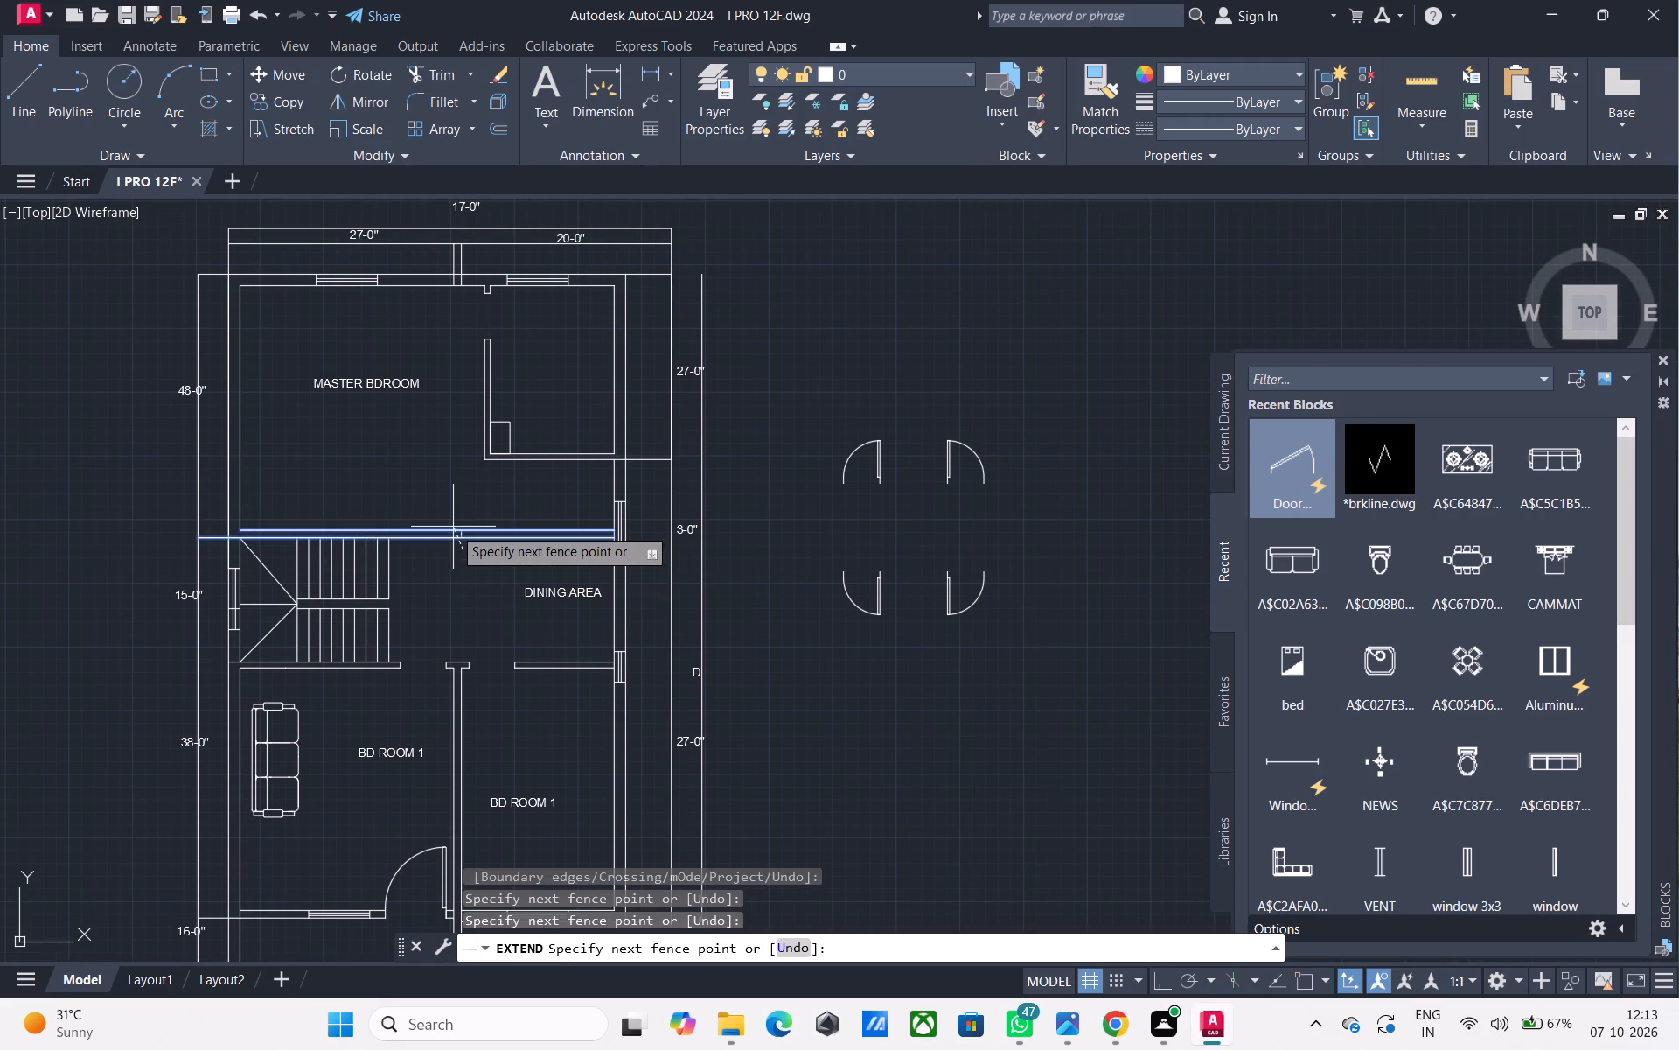
click(453, 527)
key(Escape)
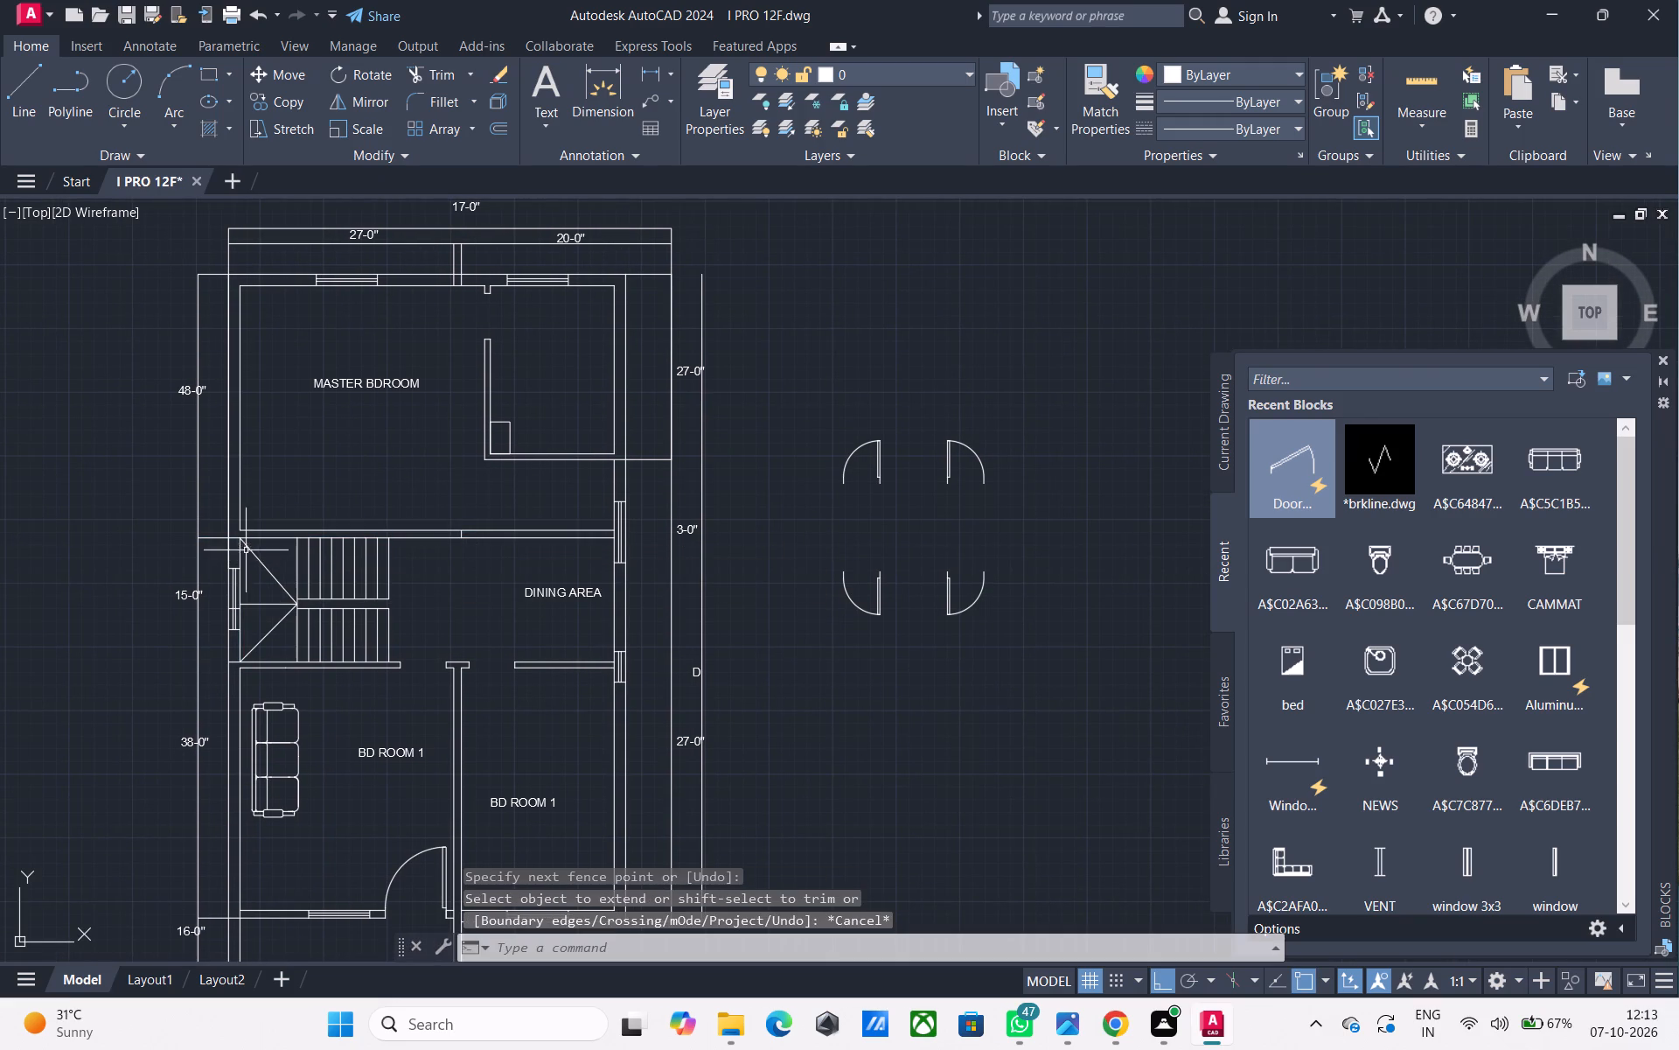
Trim the stub of the extended wall line that projects beyond the plan's left outer wall.
key(t)
text(R)
key(space)
click(218, 537)
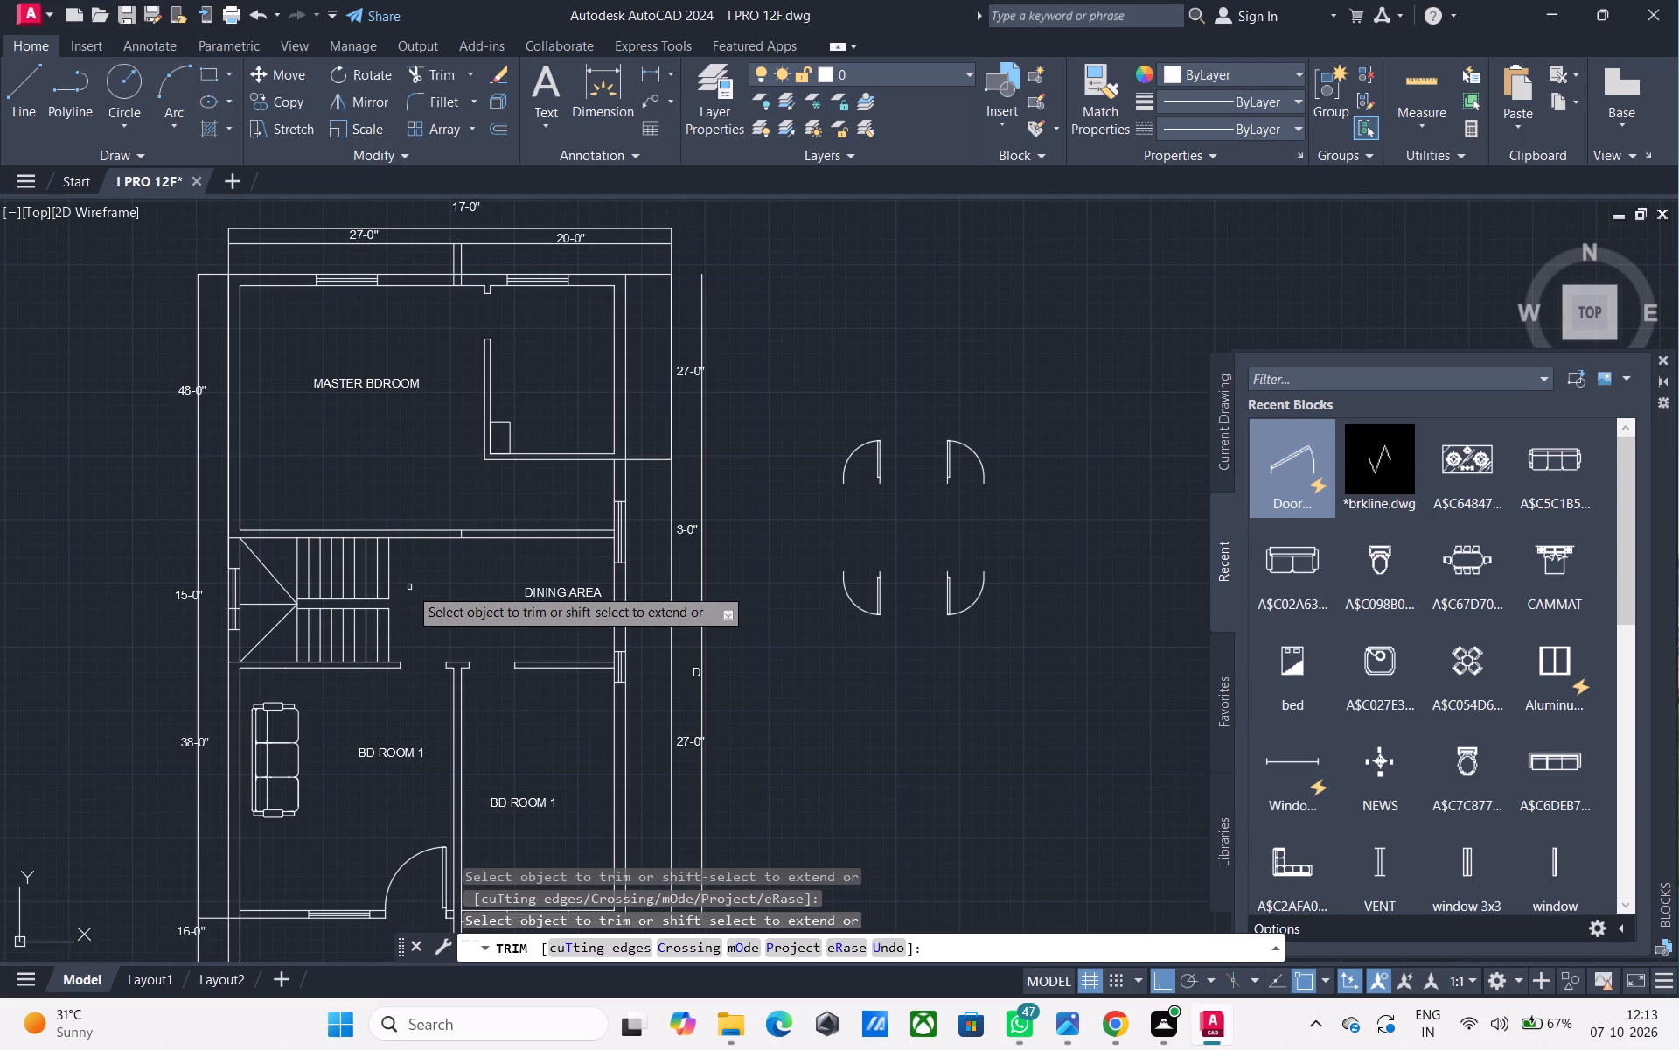
key(Escape)
Draw a vertical line from the free end of the wall below the dining area up to the extended wall.
text(L)
key(space)
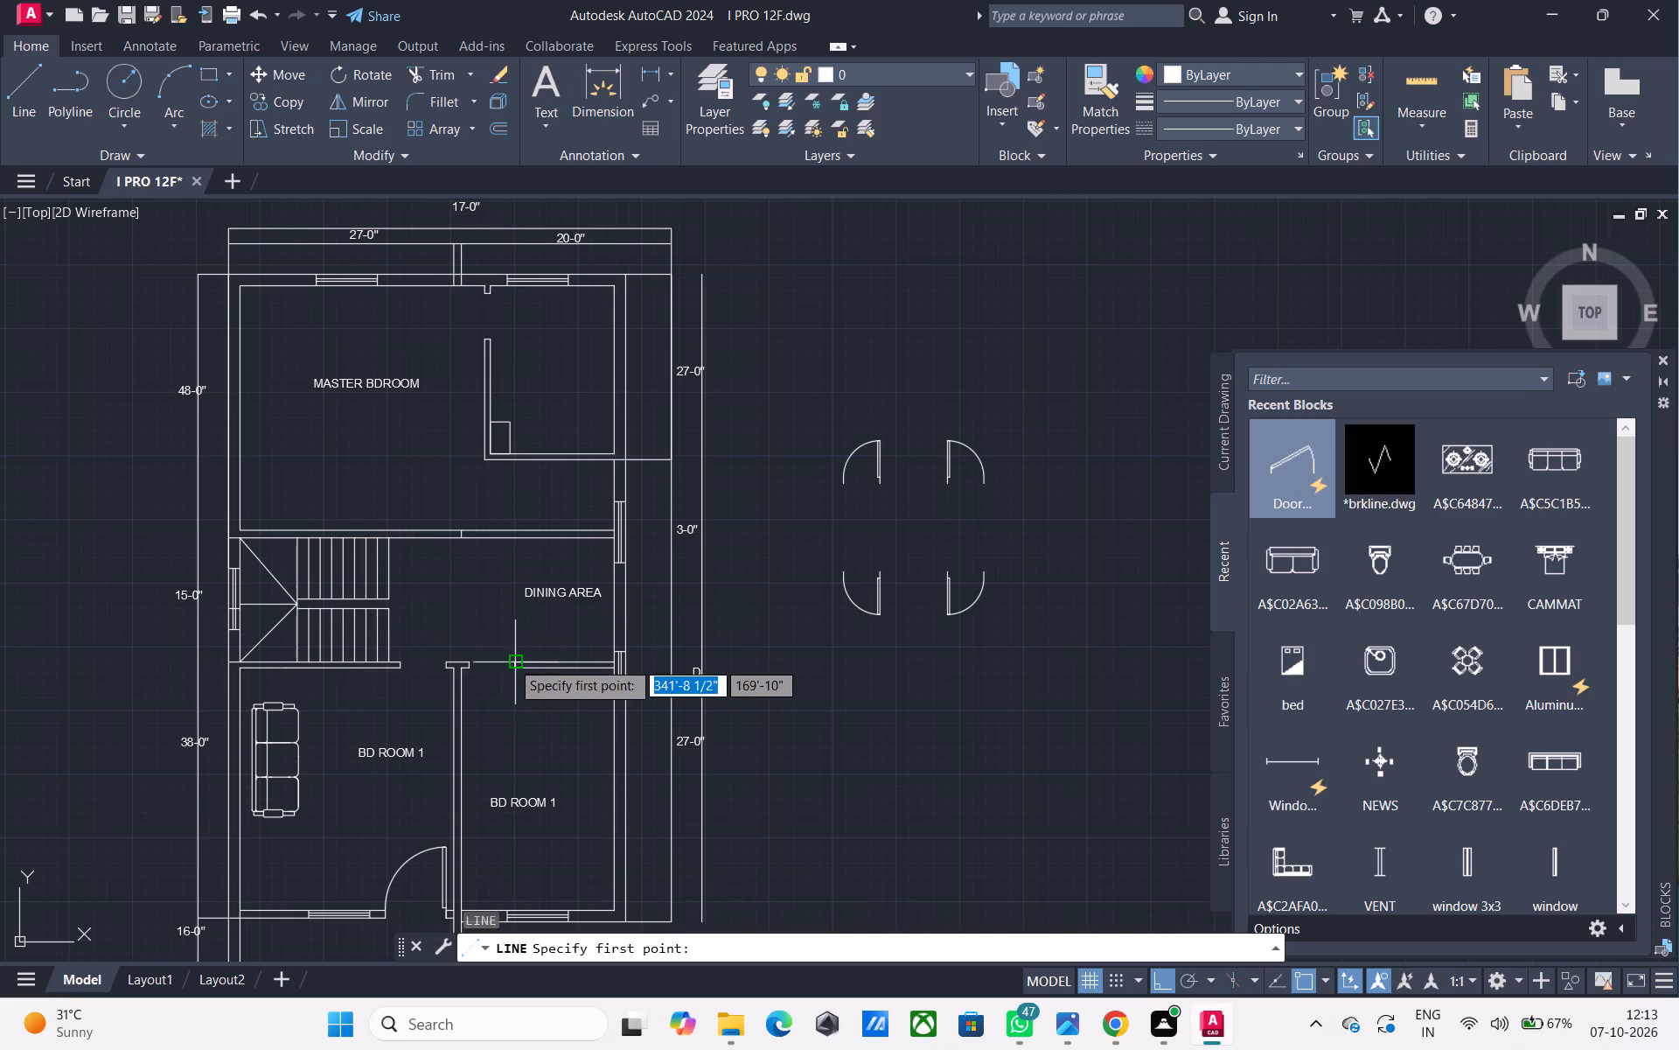
scroll(511, 661, up, 1)
click(511, 660)
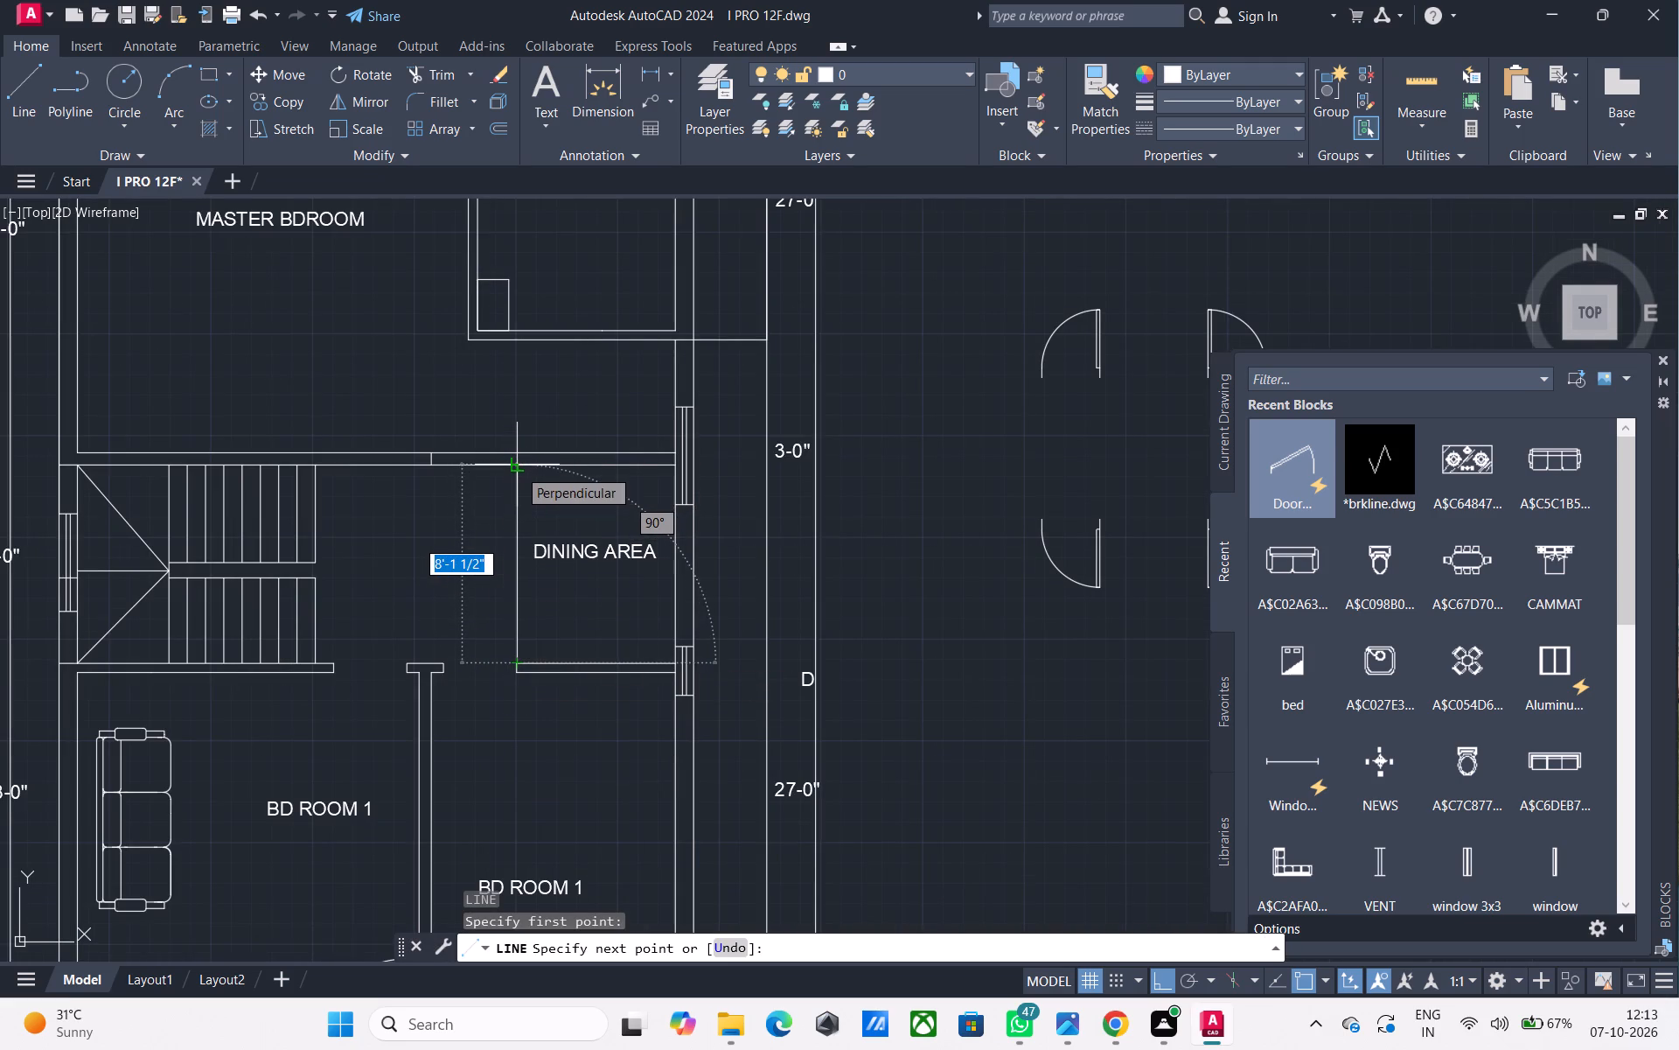
click(518, 468)
key(Escape)
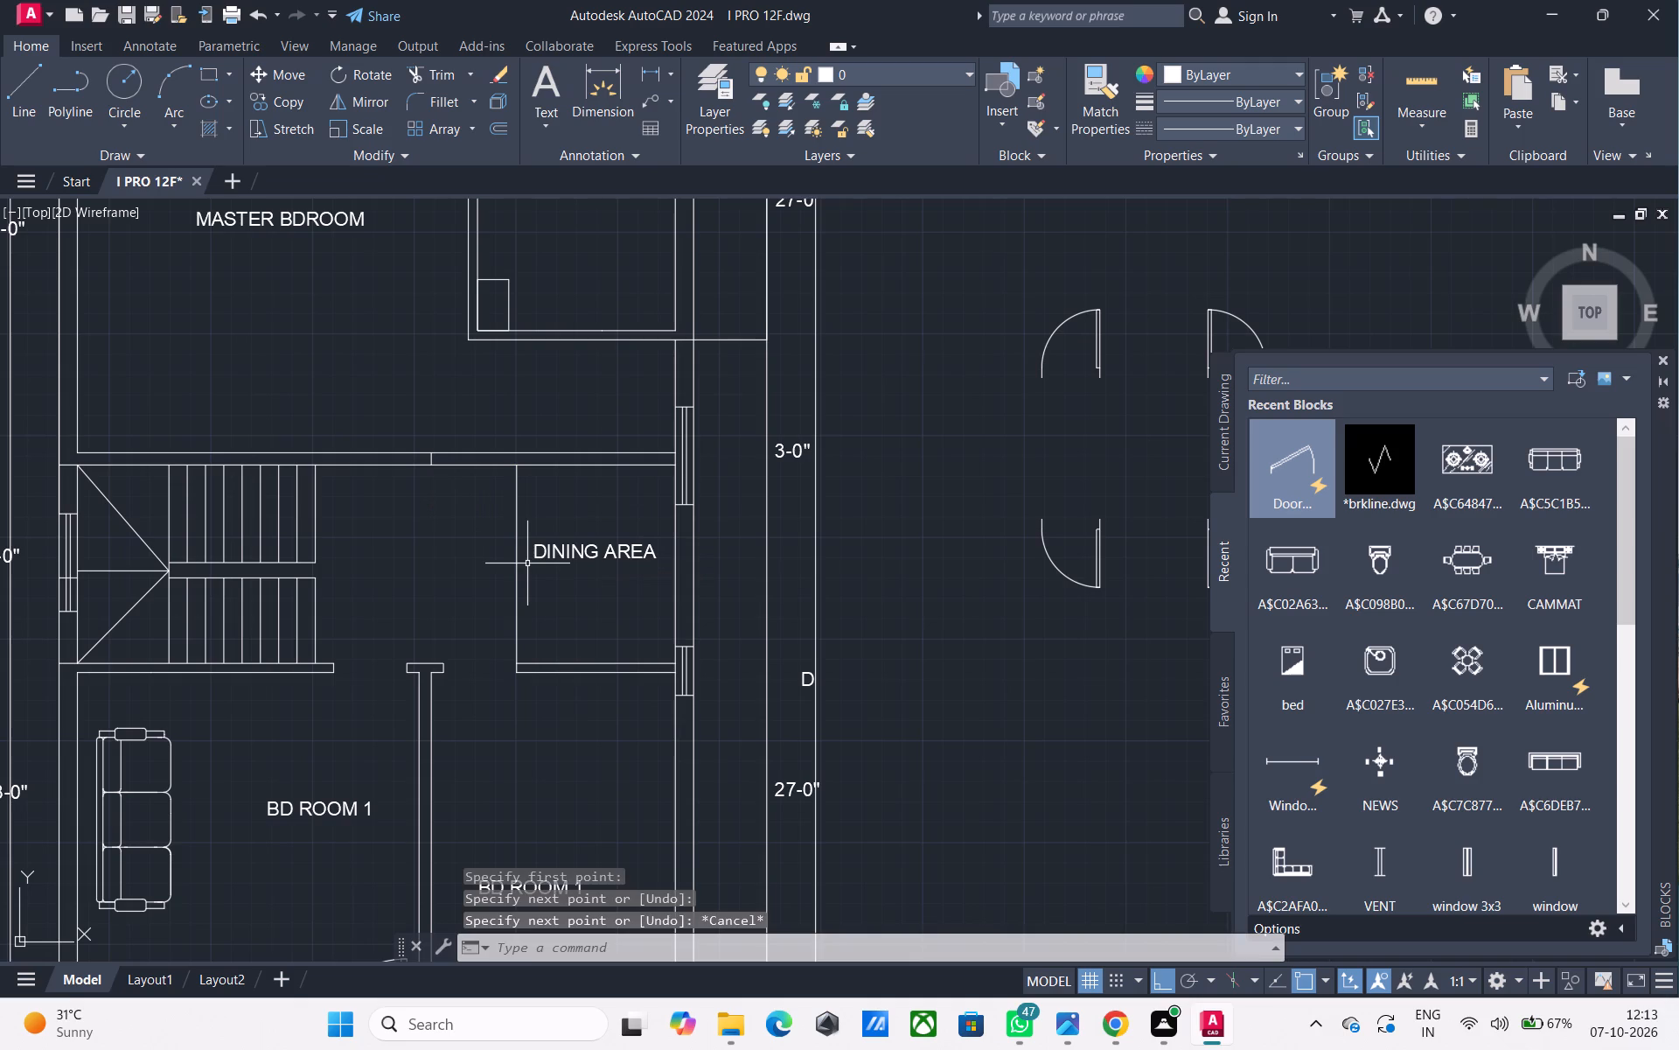
Offset the new vertical line 4.5" toward the dining area to form a partition wall.
text(O)
key(space)
text(4.5)
key(shift+quotedbl)
key(Return)
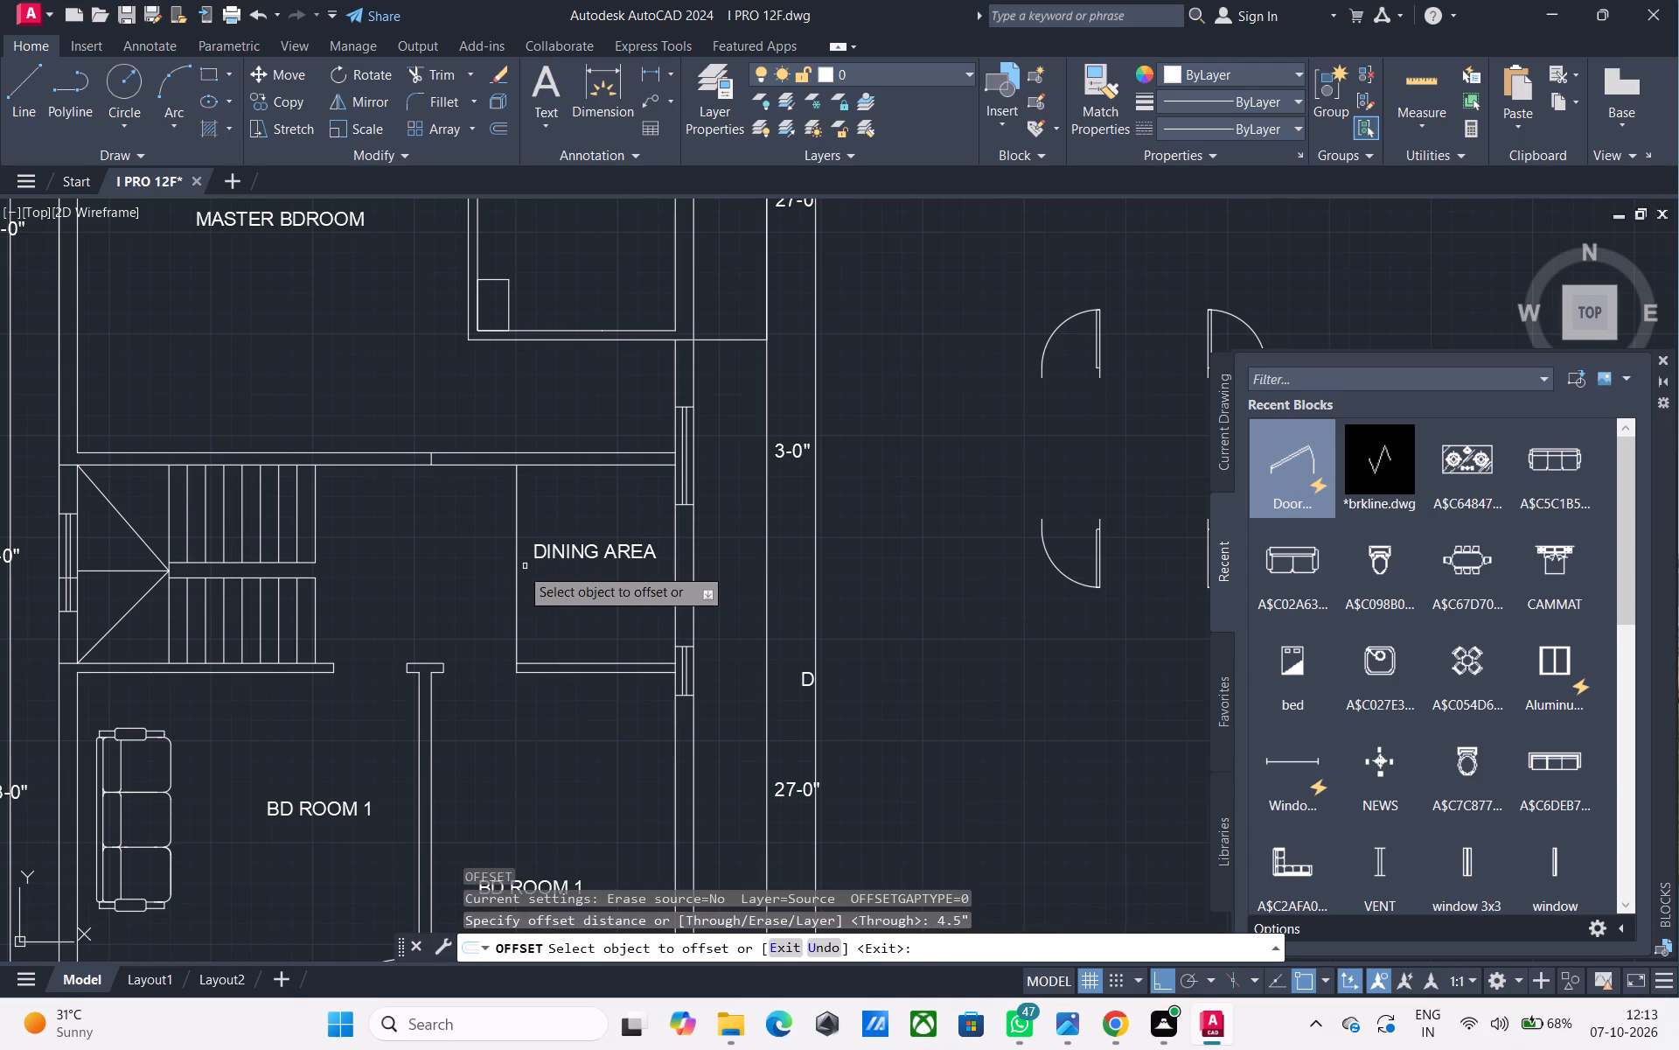
click(519, 569)
drag(578, 580, 784, 584)
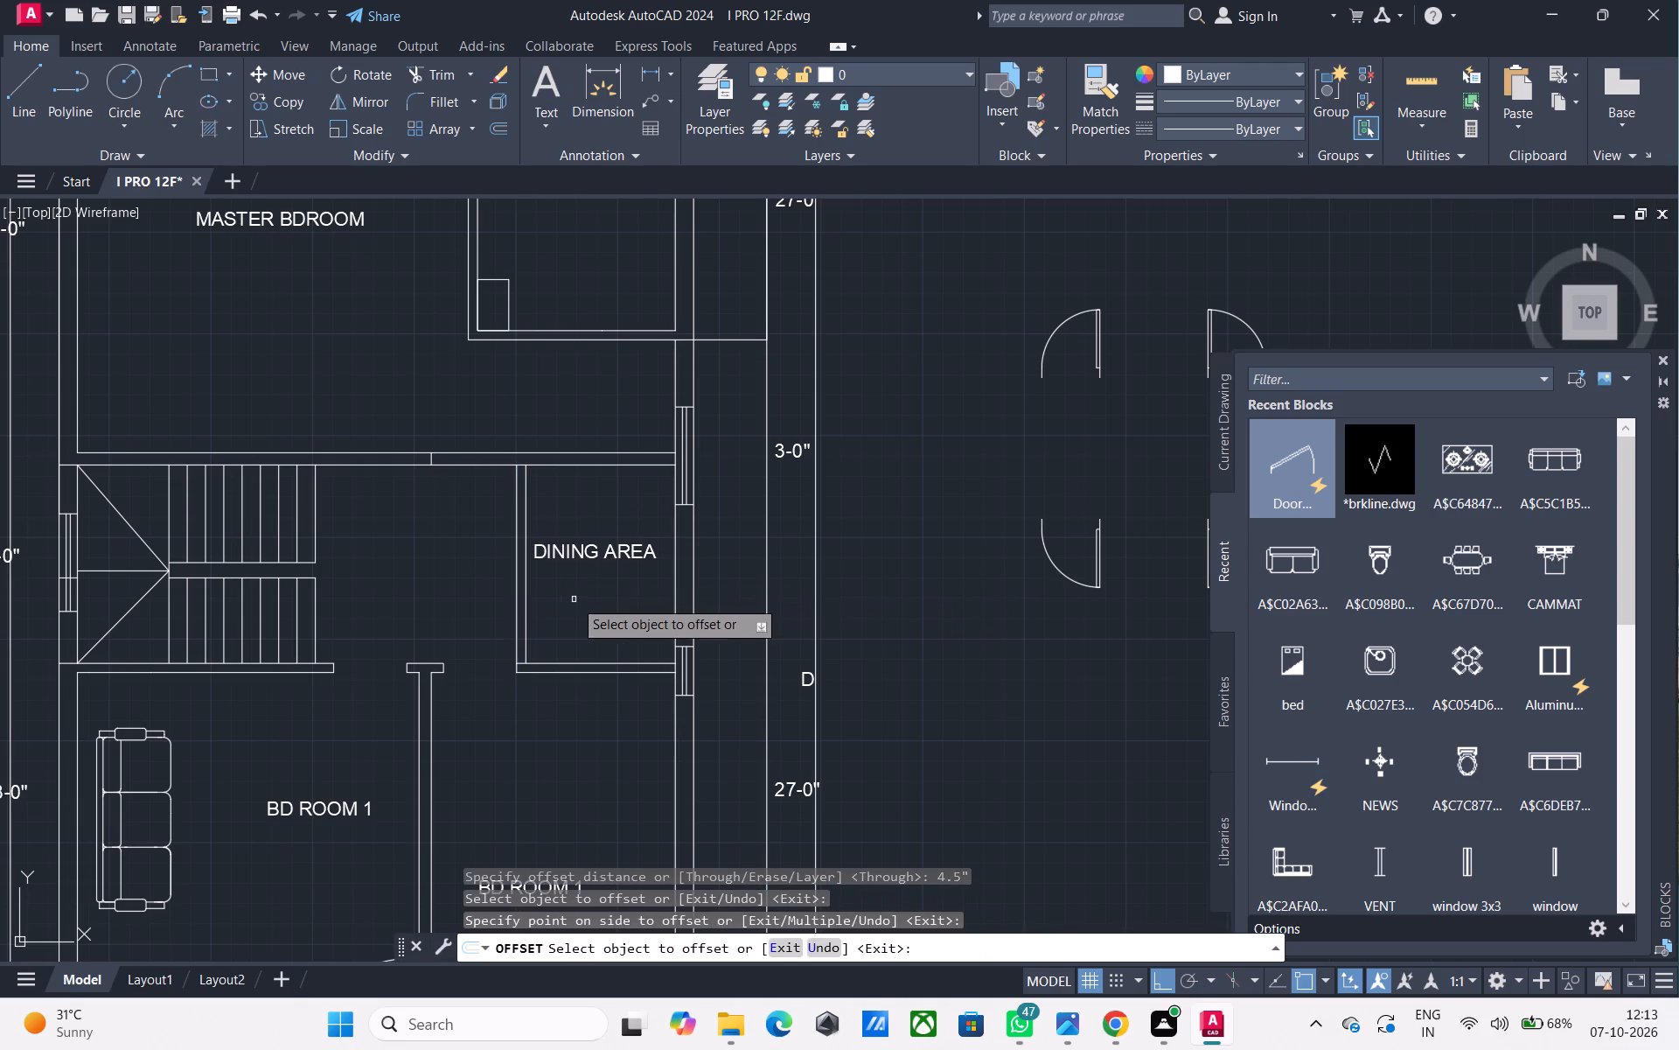
key(Escape)
Trim the line crossing the lower corner where the new partition meets the wall below the dining area.
middle_drag(499, 633, 457, 595)
scroll(516, 631, up, 2)
scroll(419, 627, up, 2)
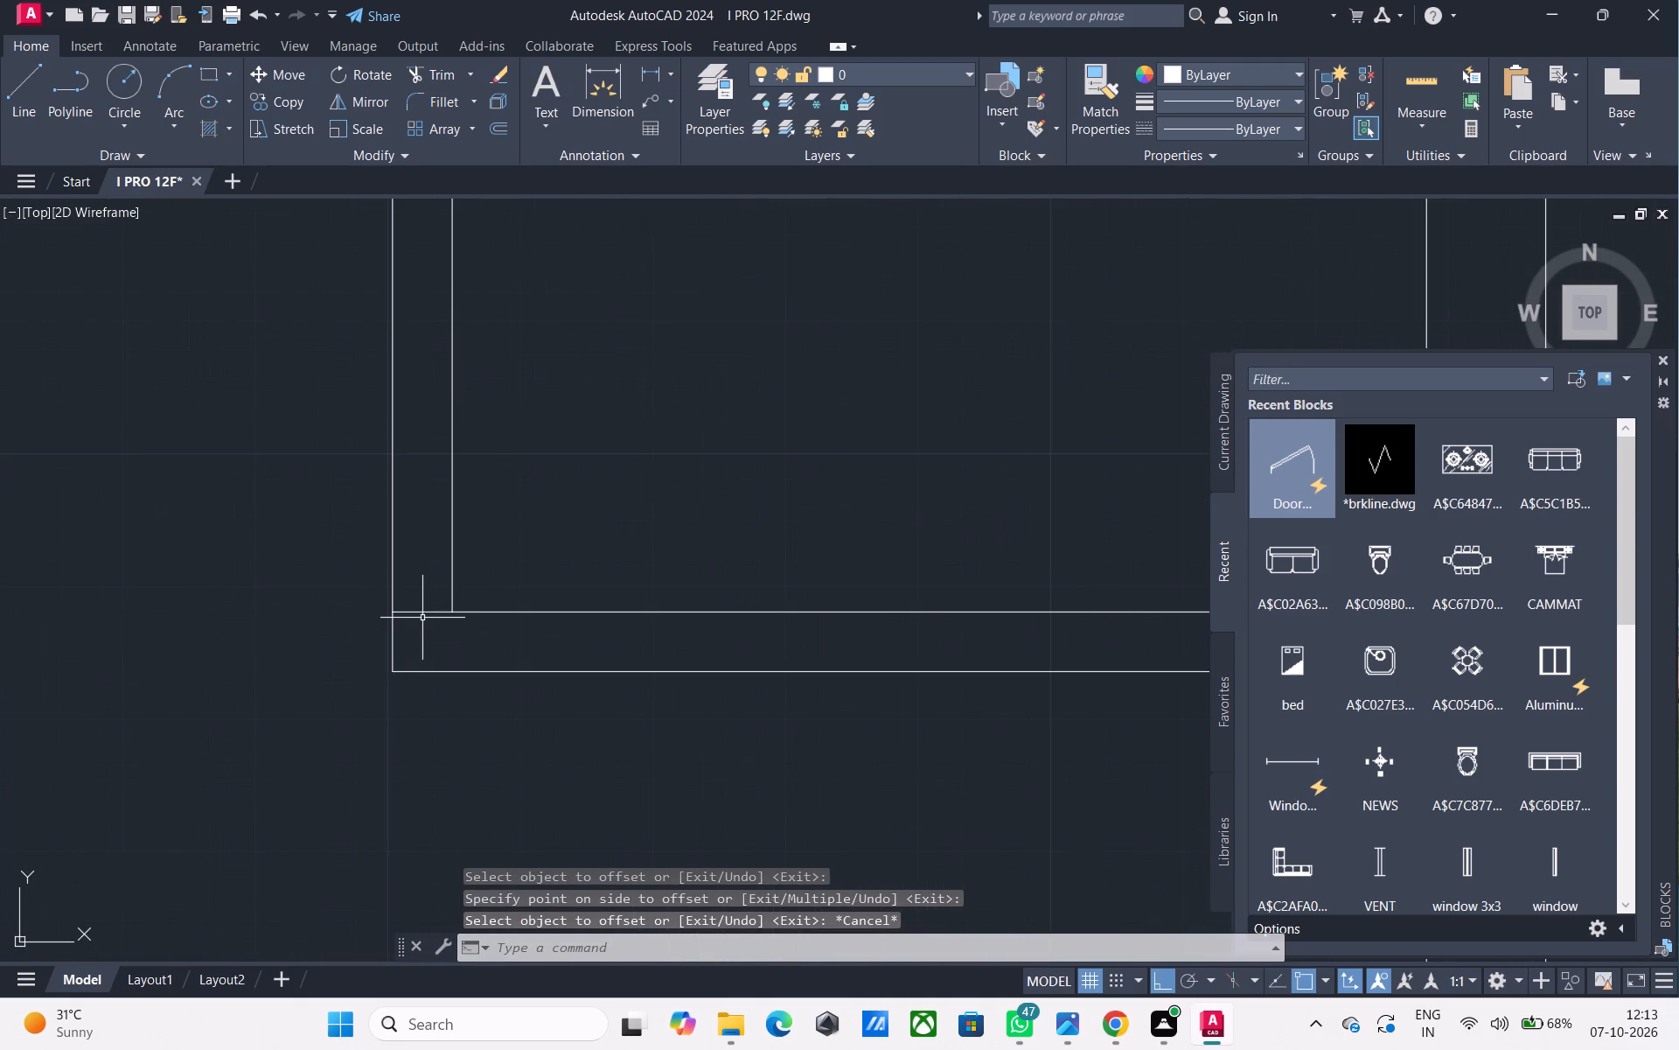
text(TR)
key(space)
click(422, 618)
click(421, 599)
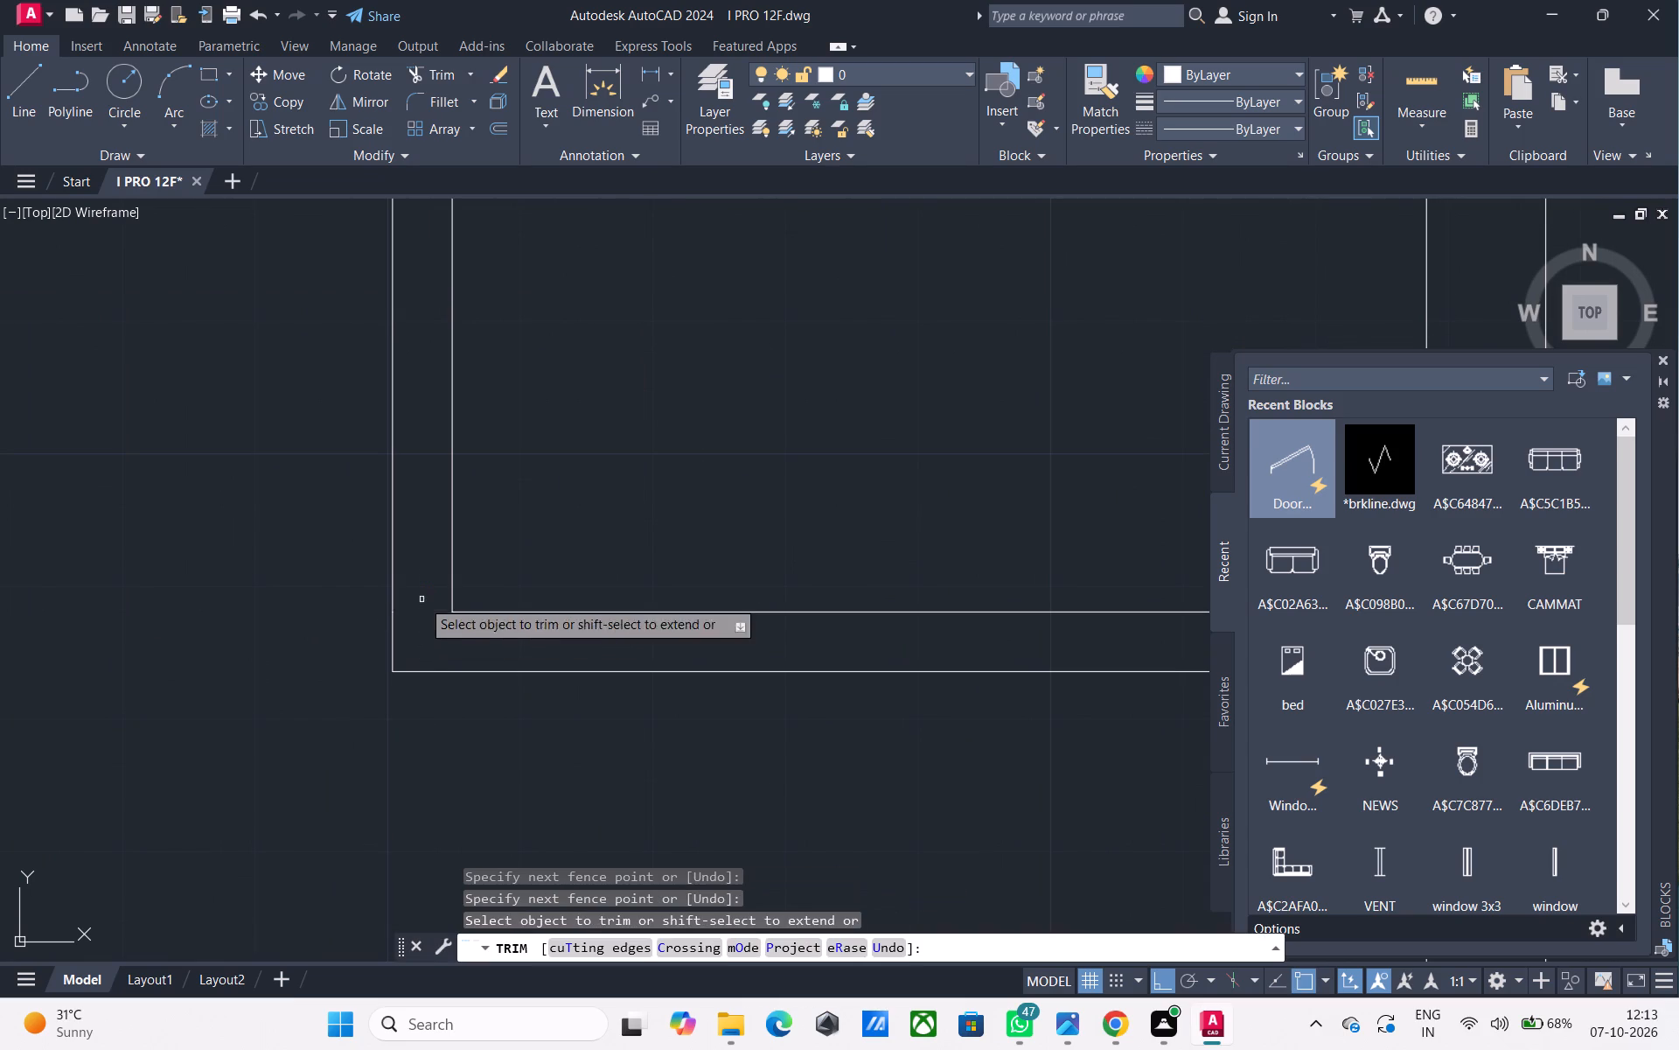
key(Escape)
Draw a short line across the partition's lower end, level with the lower wall's upper face.
text(L)
key(space)
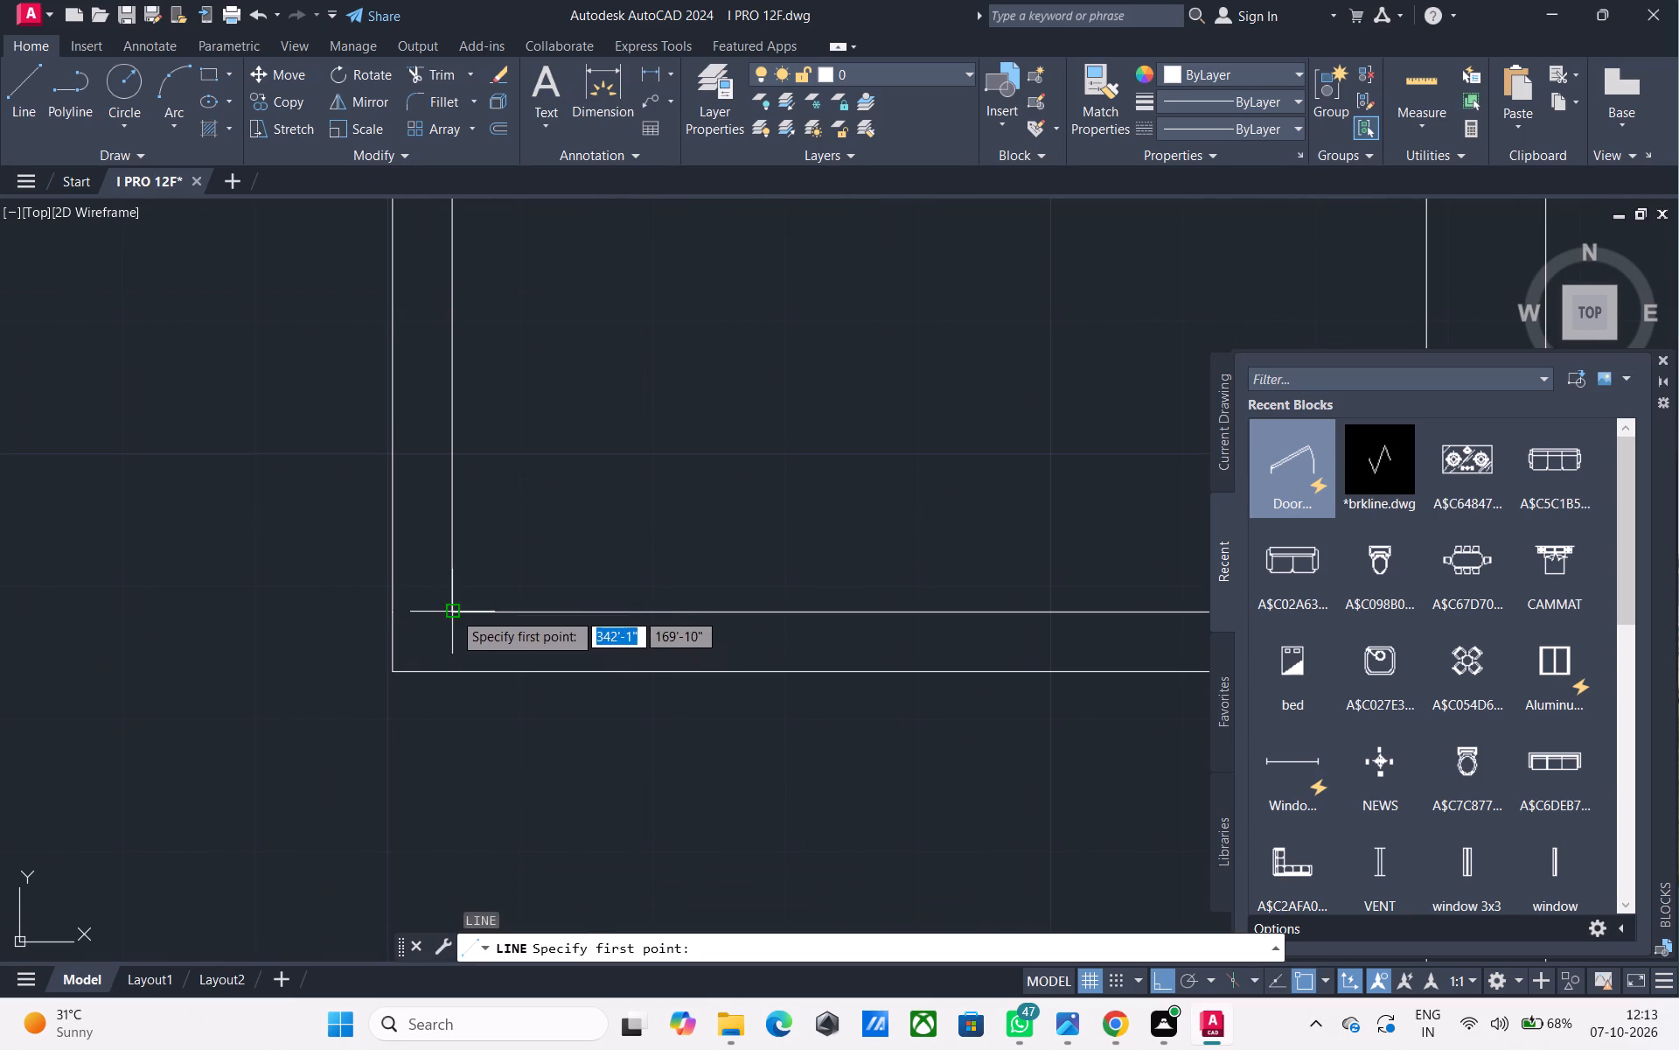
click(453, 612)
click(390, 609)
key(Escape)
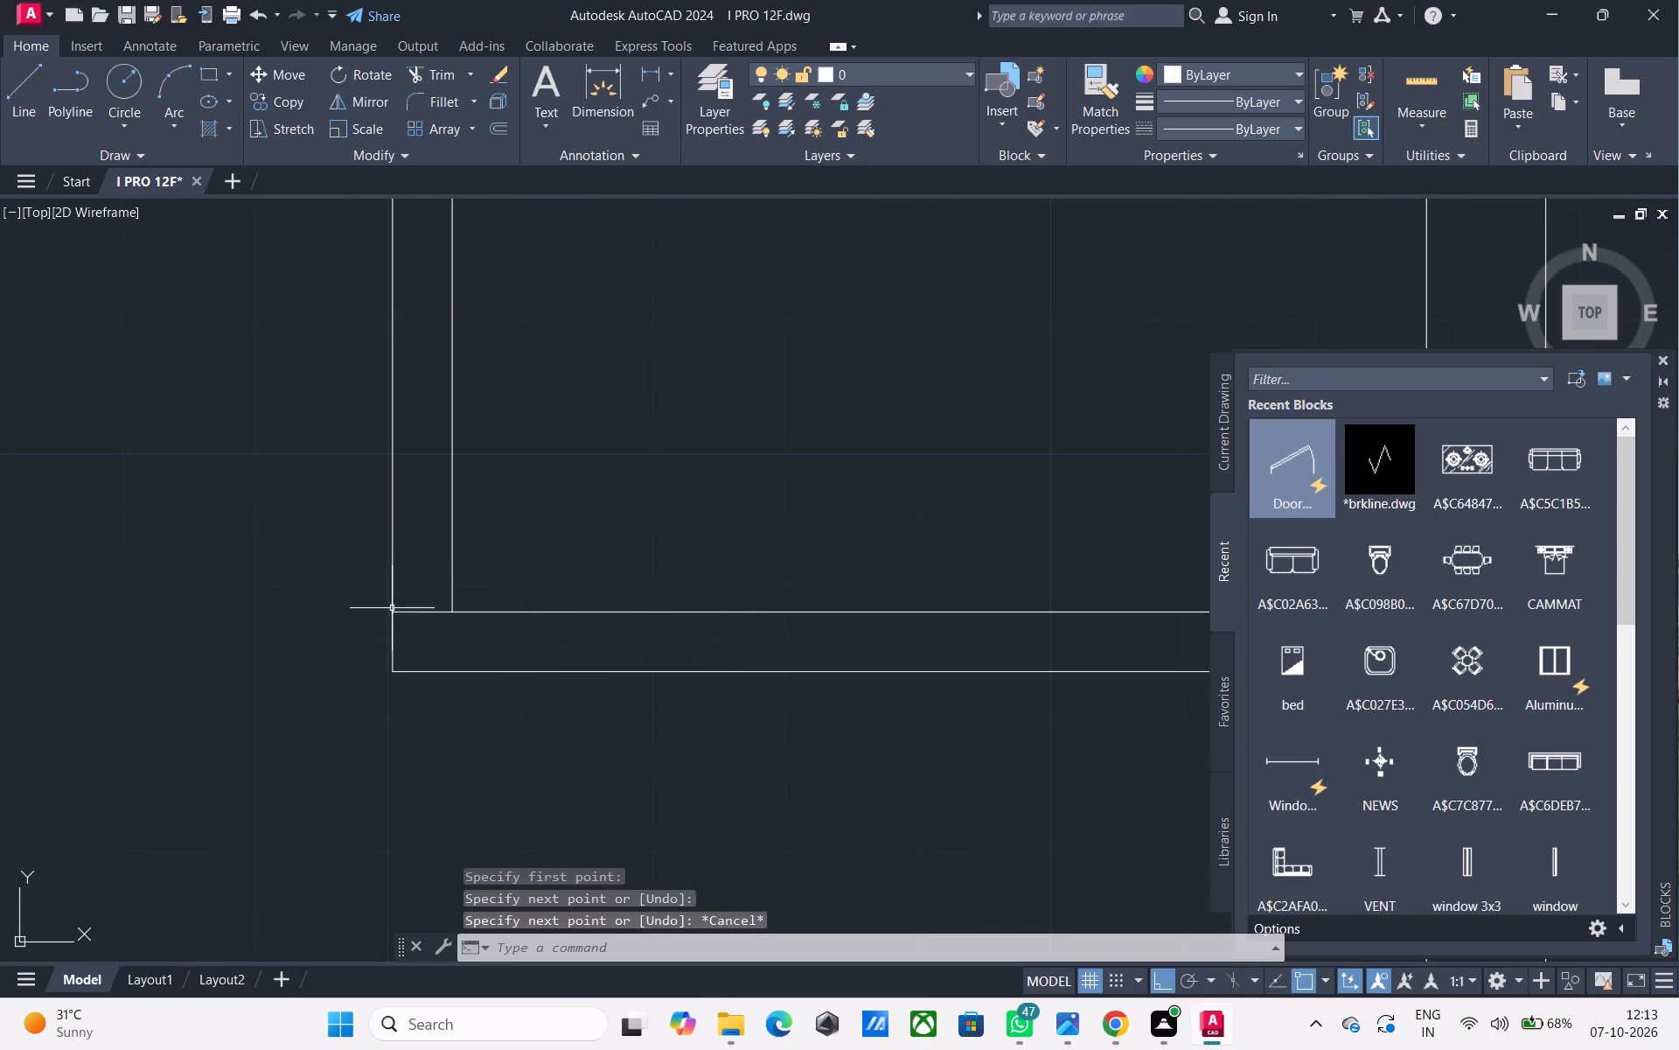
Offset the partition's cross line 3' upward, and offset the resulting line a further 6" upward.
text(O)
key(space)
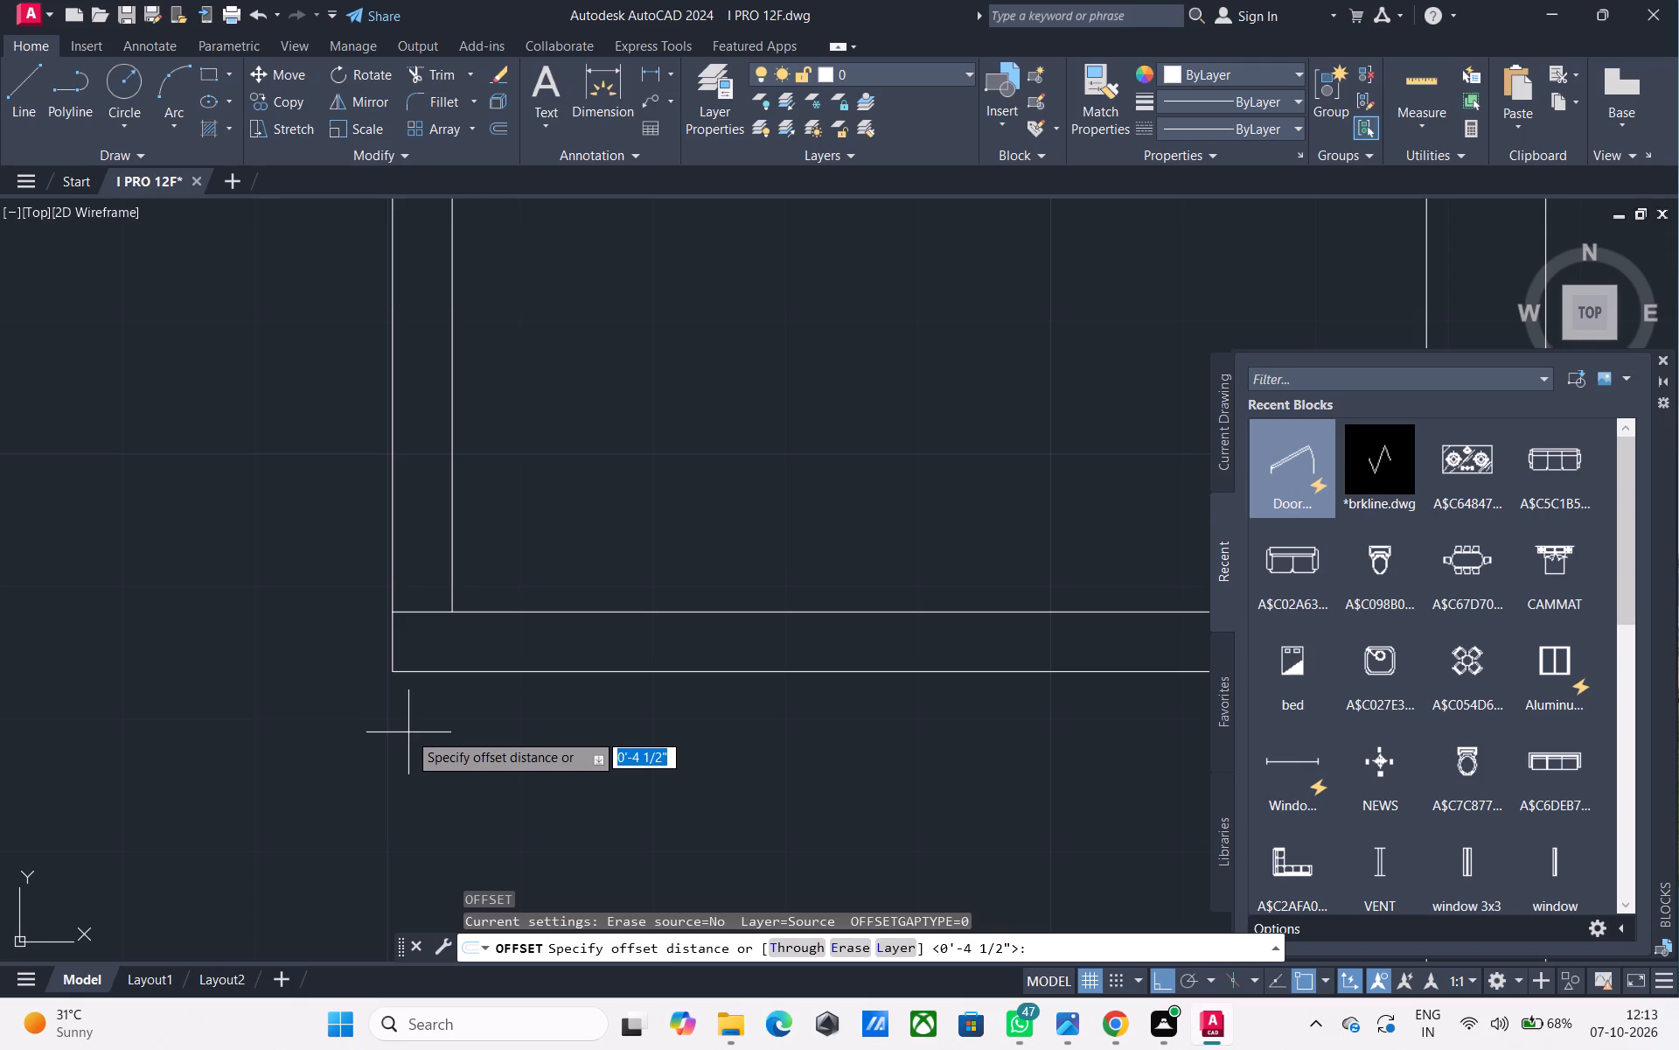
text(3')
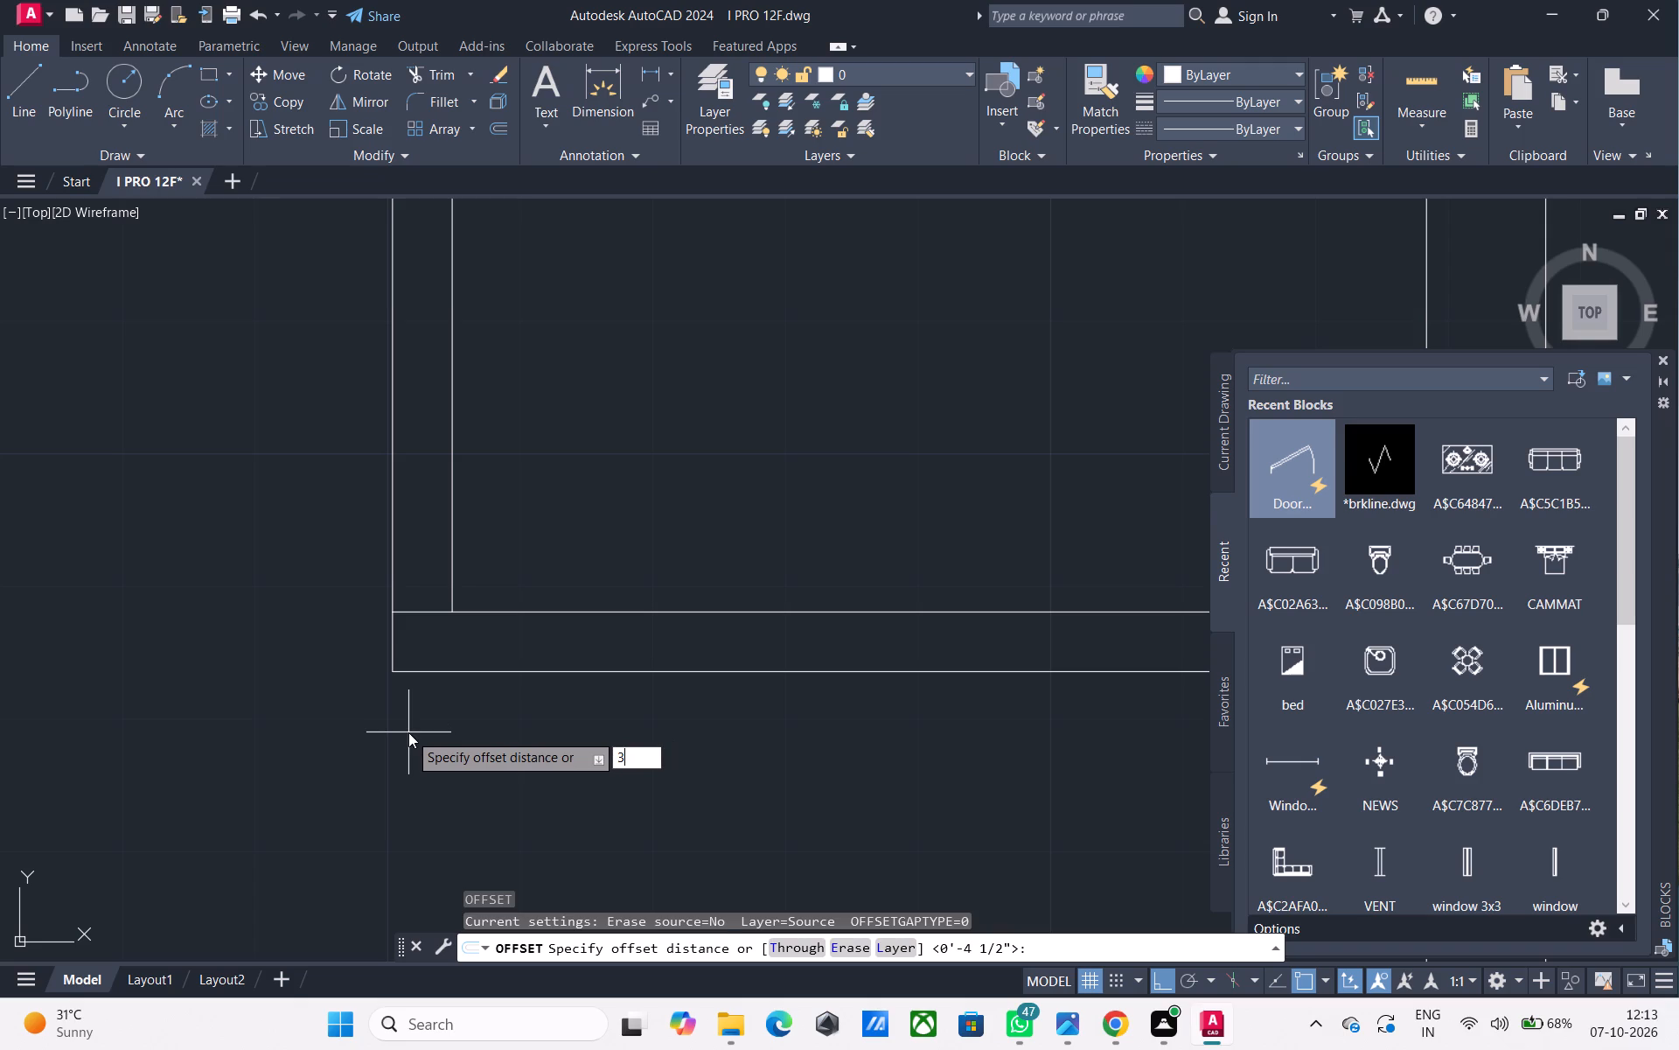
key(Return)
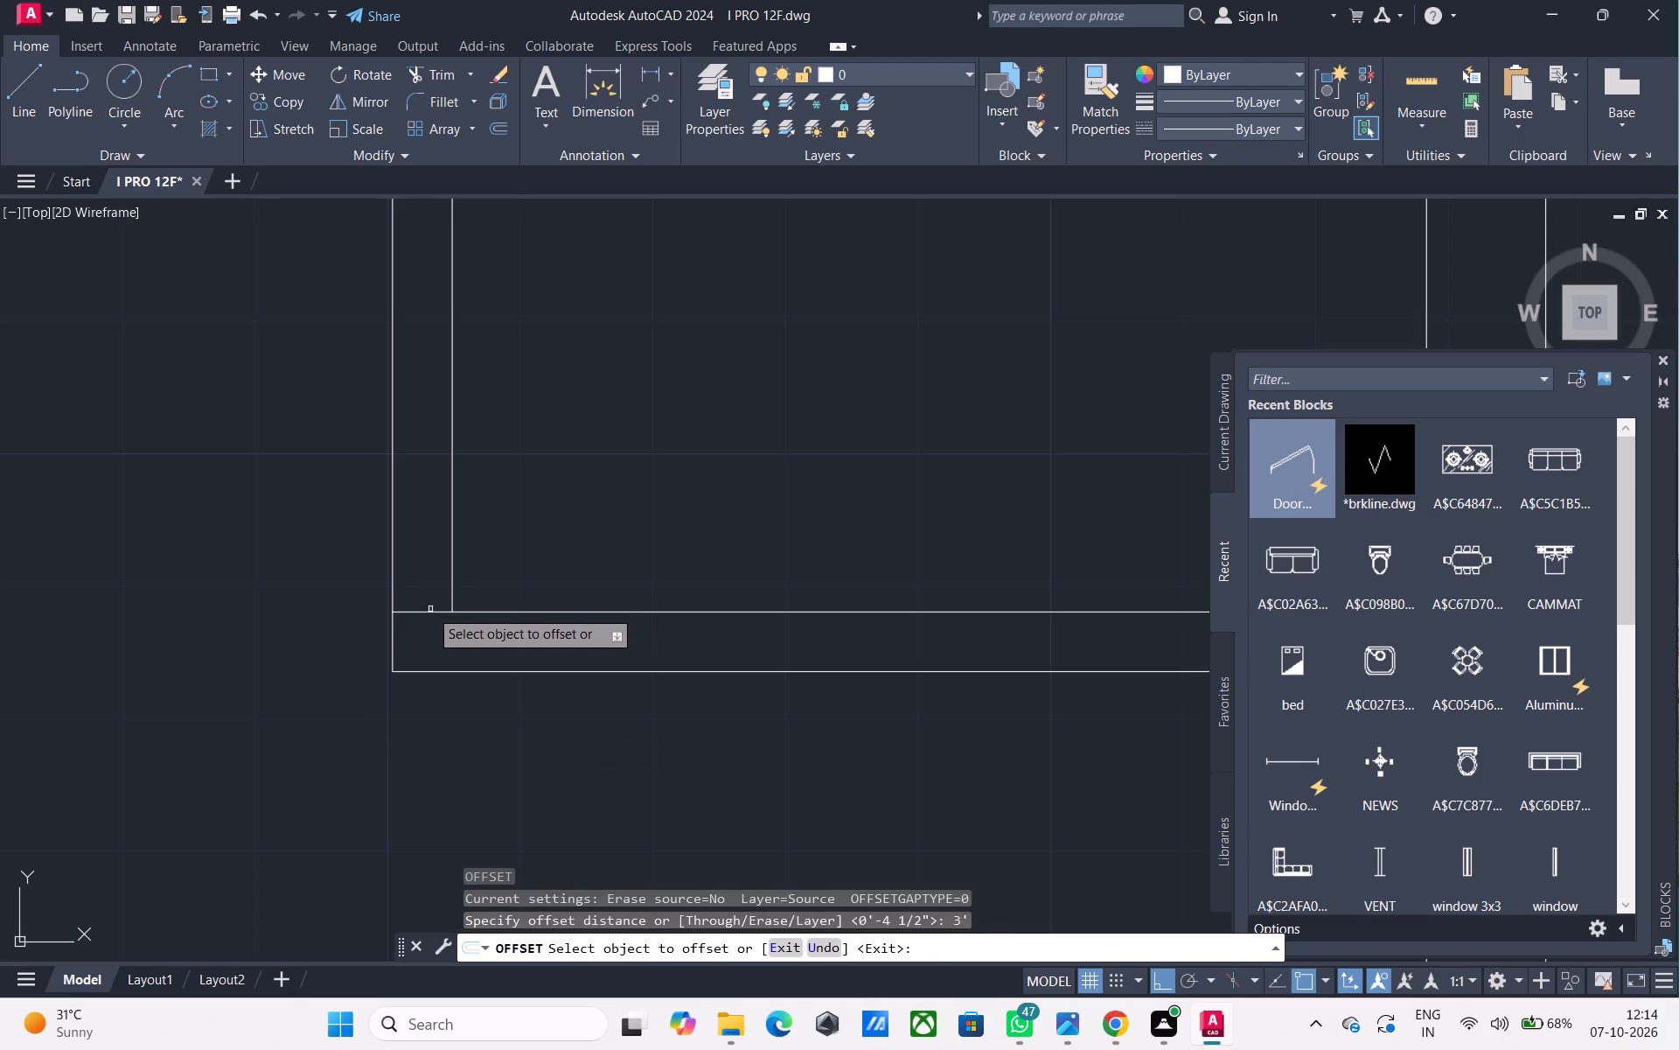
click(431, 611)
click(435, 495)
scroll(434, 494, down, 1)
middle_drag(434, 494, 418, 758)
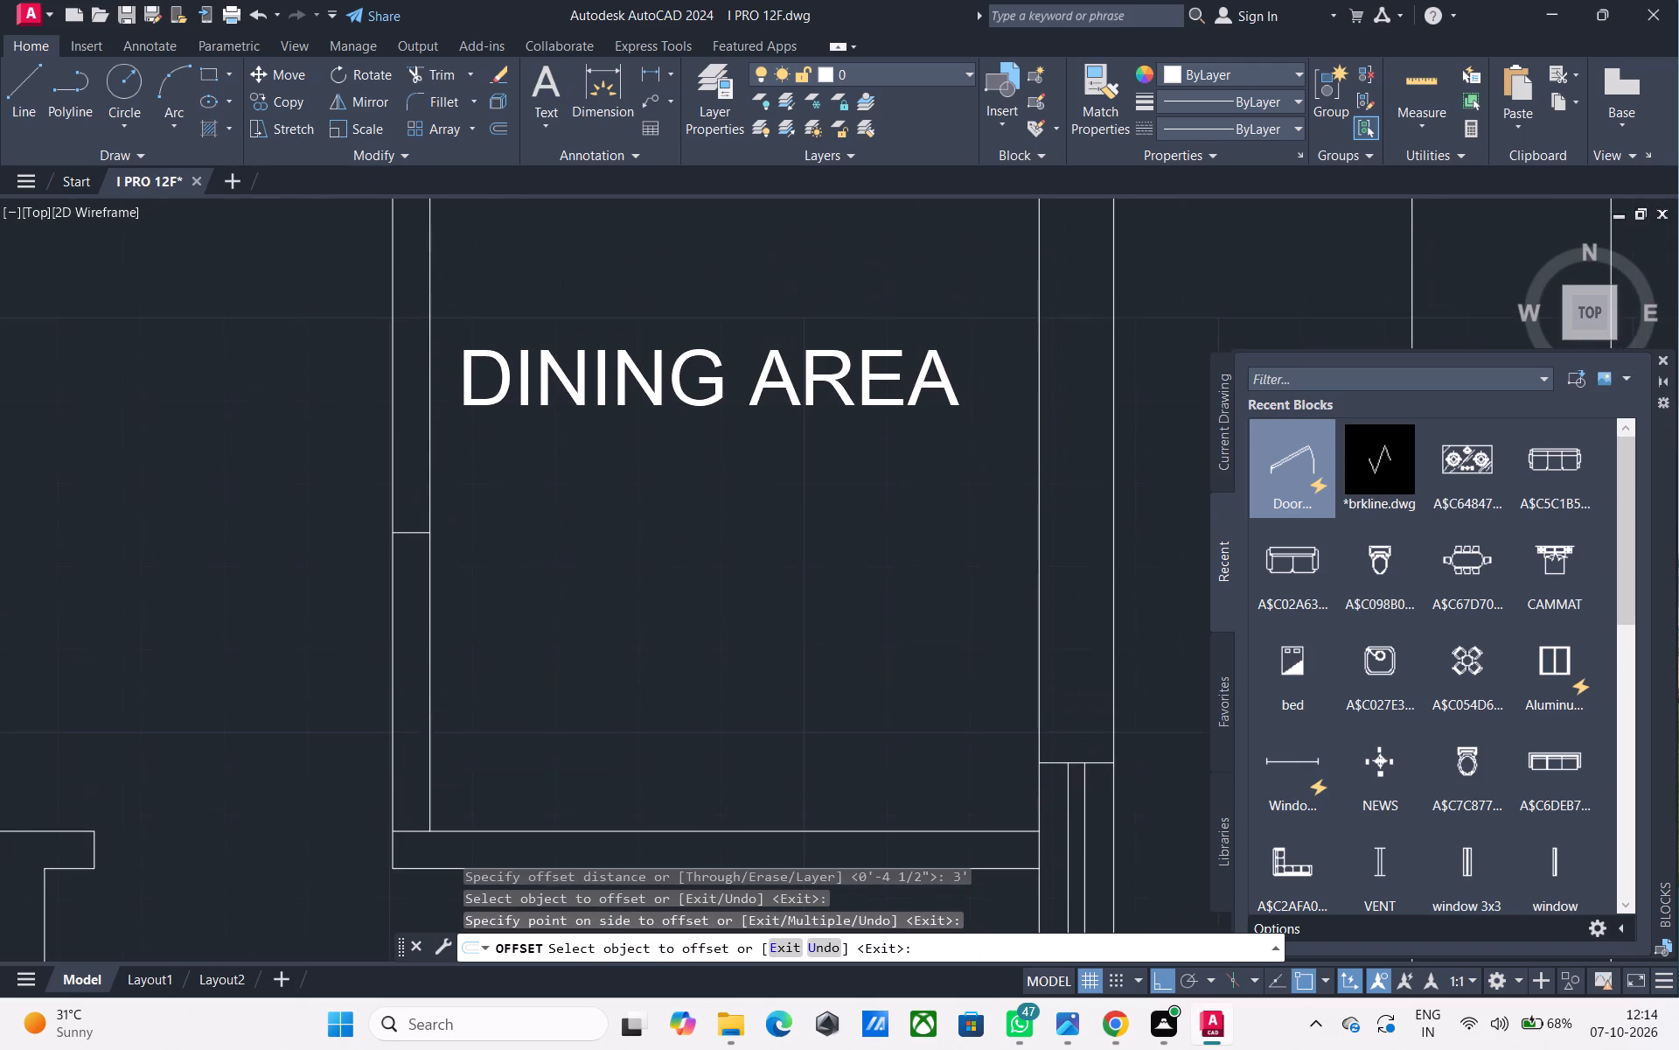
click(408, 532)
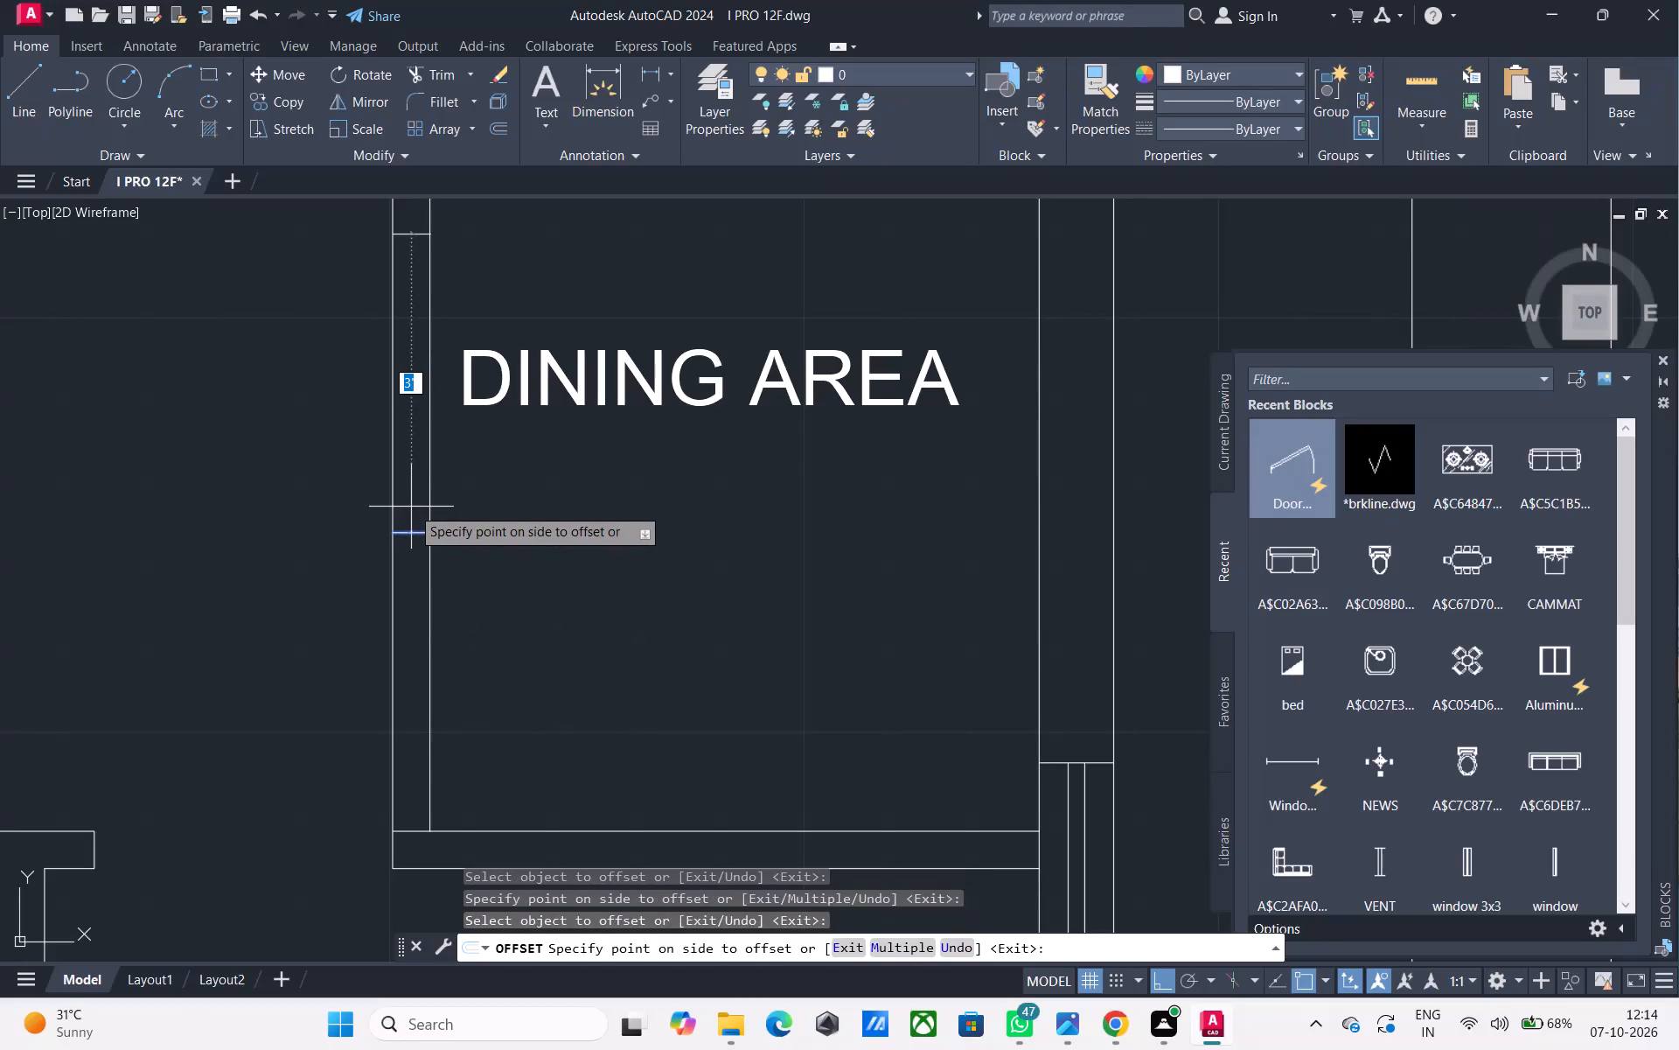
text(6")
key(Return)
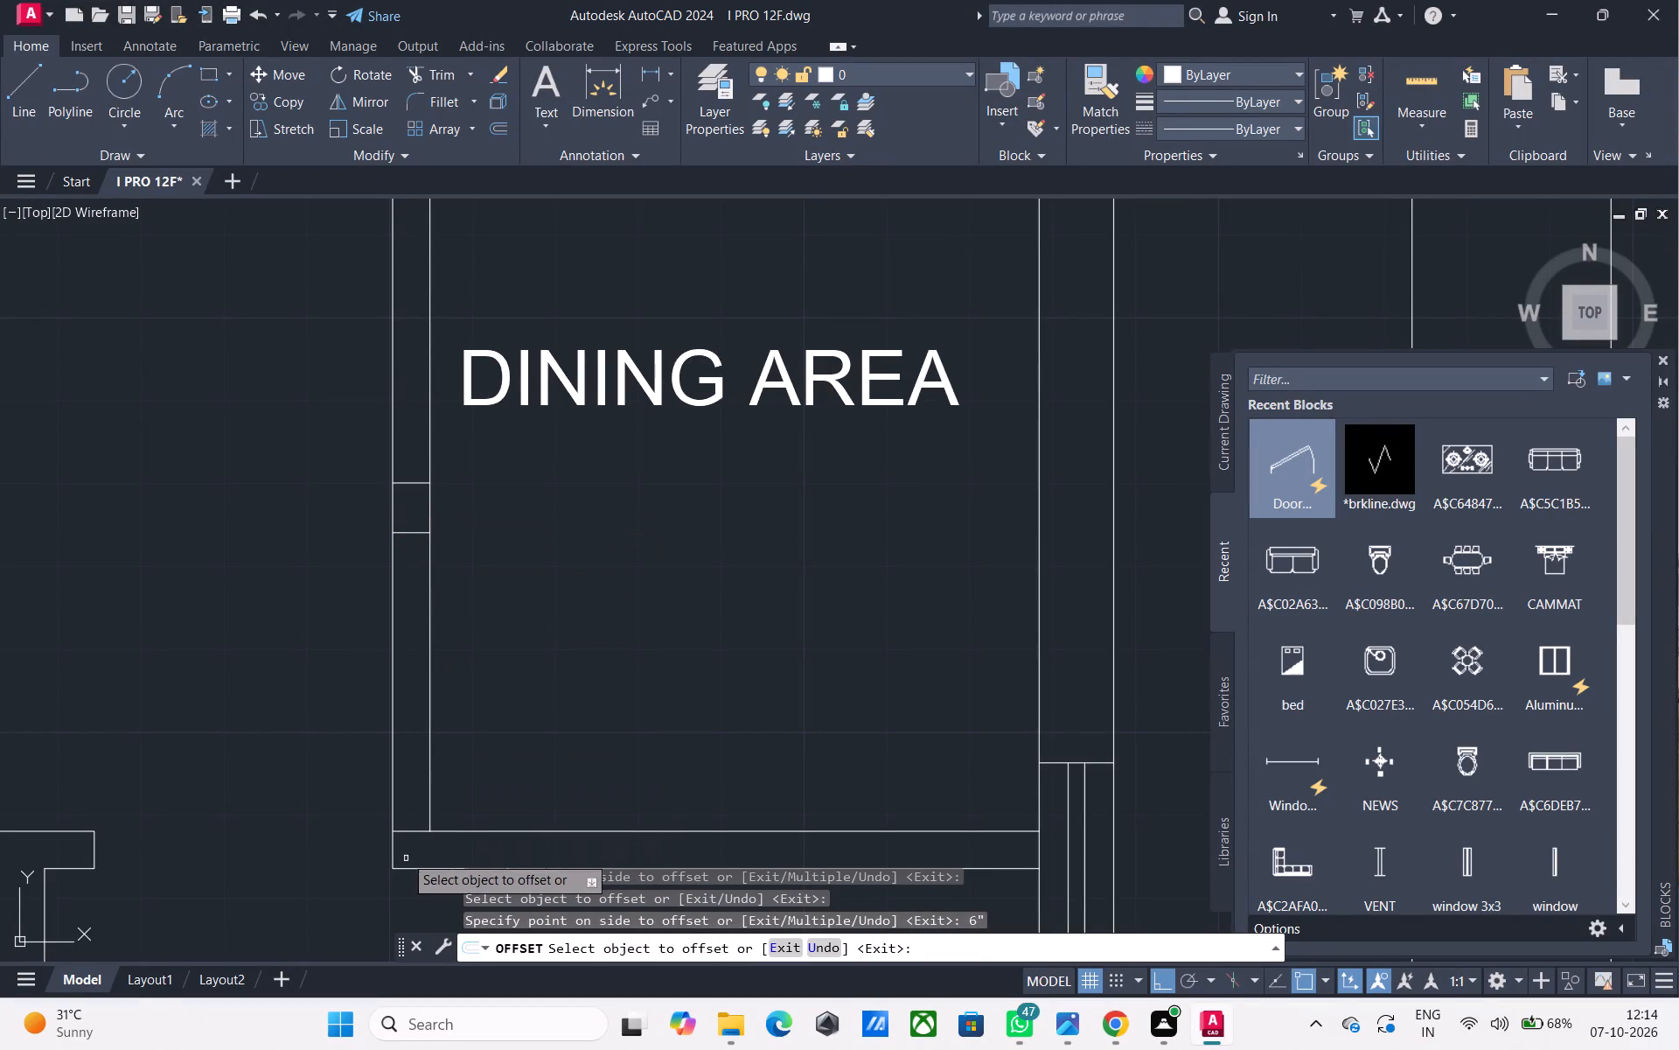
Offset the cross line at the partition's lower corner 6" upward to mark the lower door jamb.
click(408, 833)
text(6")
key(Return)
key(Escape)
Remove the intermediate 3' line and trim both partition lines between the jambs to open the dining area doorway.
text(TR)
key(space)
click(412, 535)
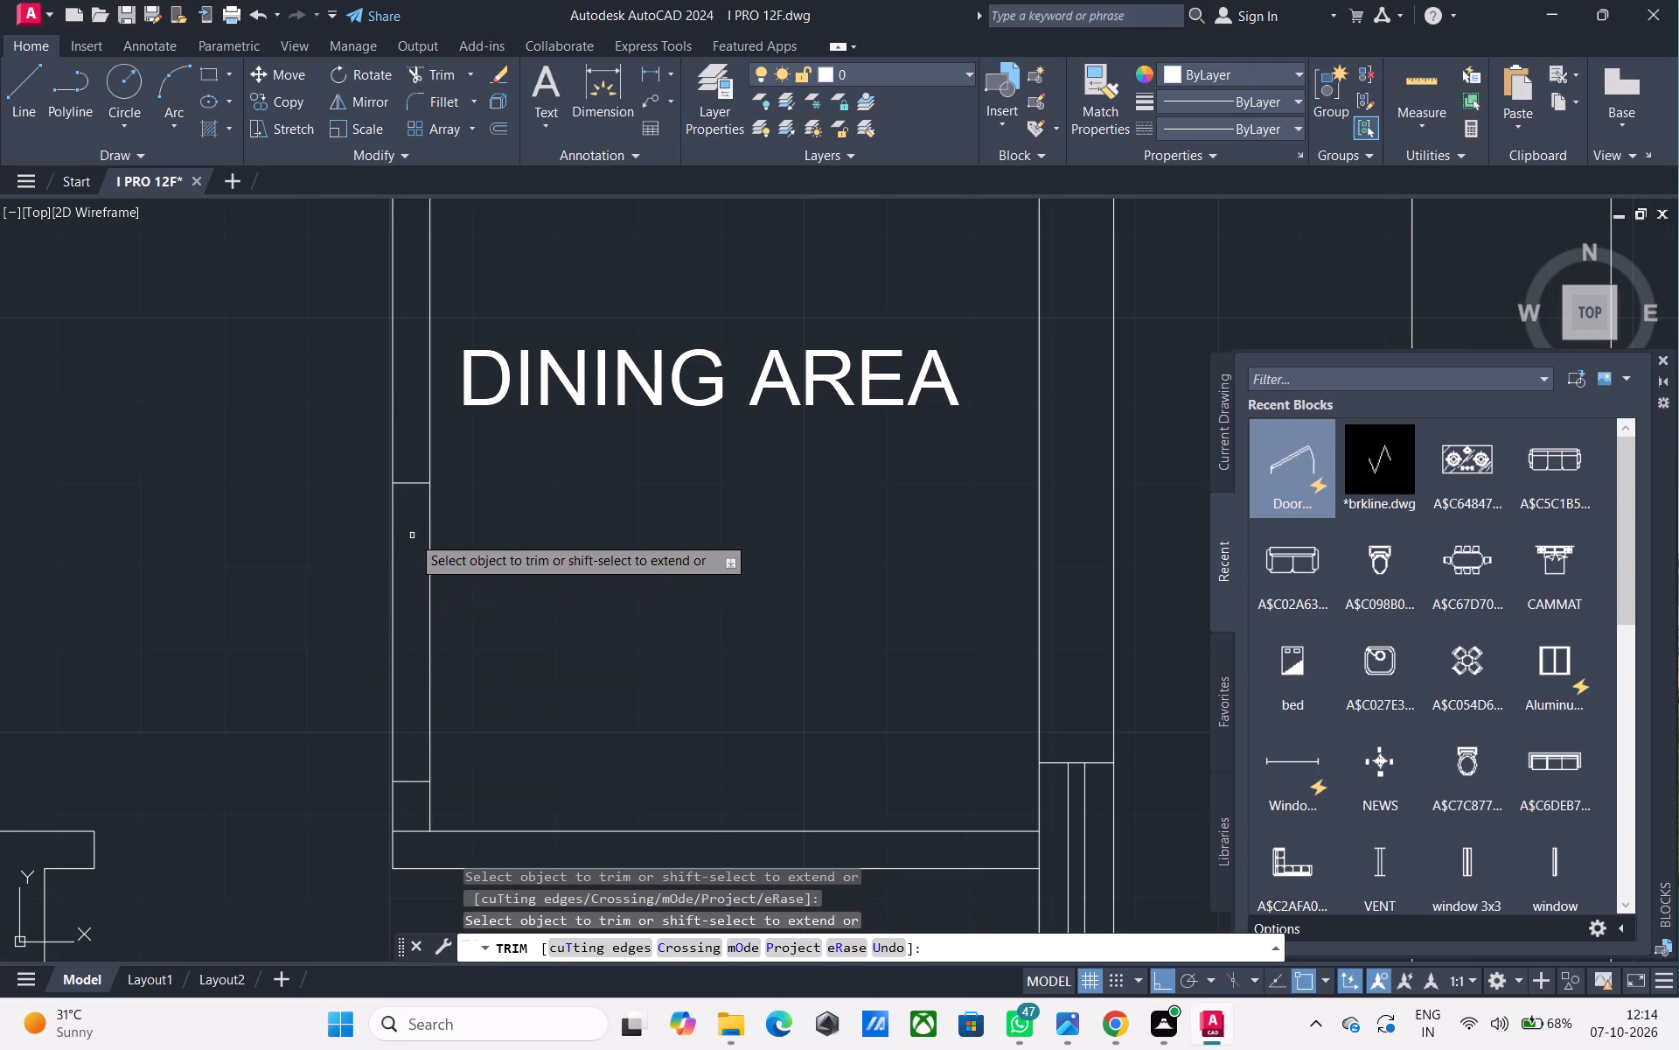
click(516, 611)
drag(289, 603, 280, 603)
Trim the cross line where the short partition stub meets the wall below the dining area.
scroll(386, 613, down, 2)
middle_drag(444, 630, 412, 609)
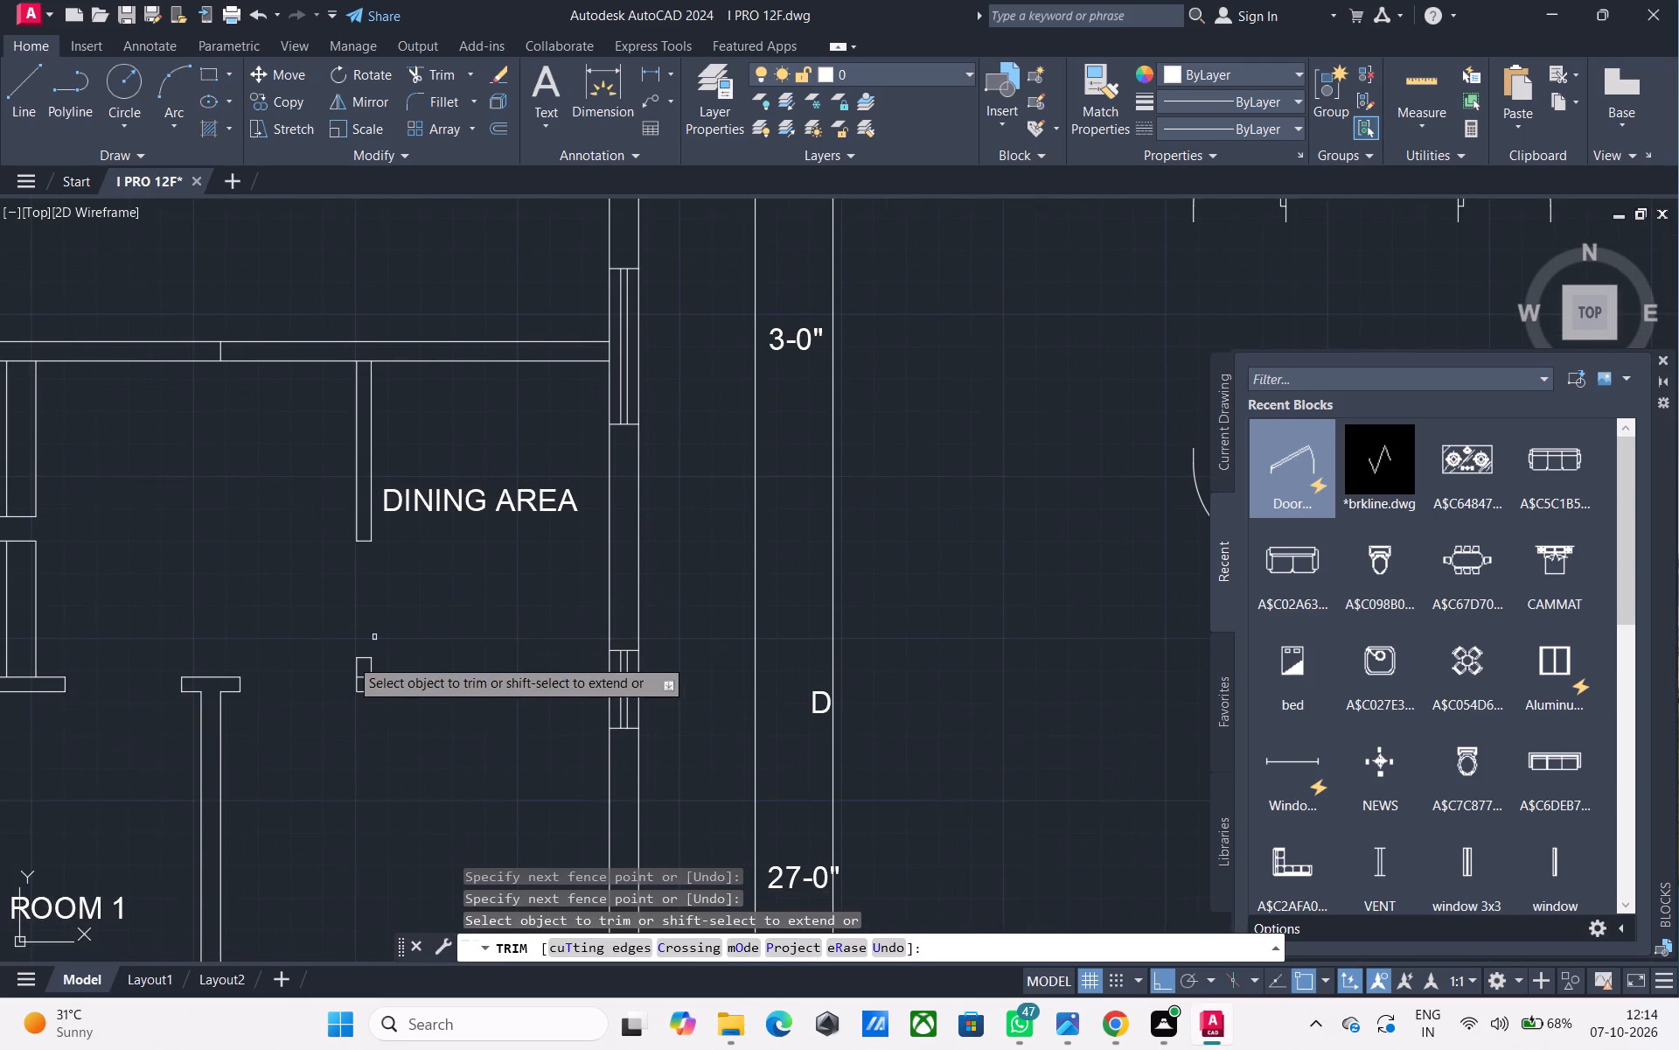
scroll(380, 680, up, 2)
click(338, 679)
click(338, 649)
key(Escape)
Copy the spare door with the horizontal leaf from its hinge corner to the upper jamb of the partitioned room's doorway.
scroll(341, 672, down, 3)
middle_drag(352, 683, 360, 629)
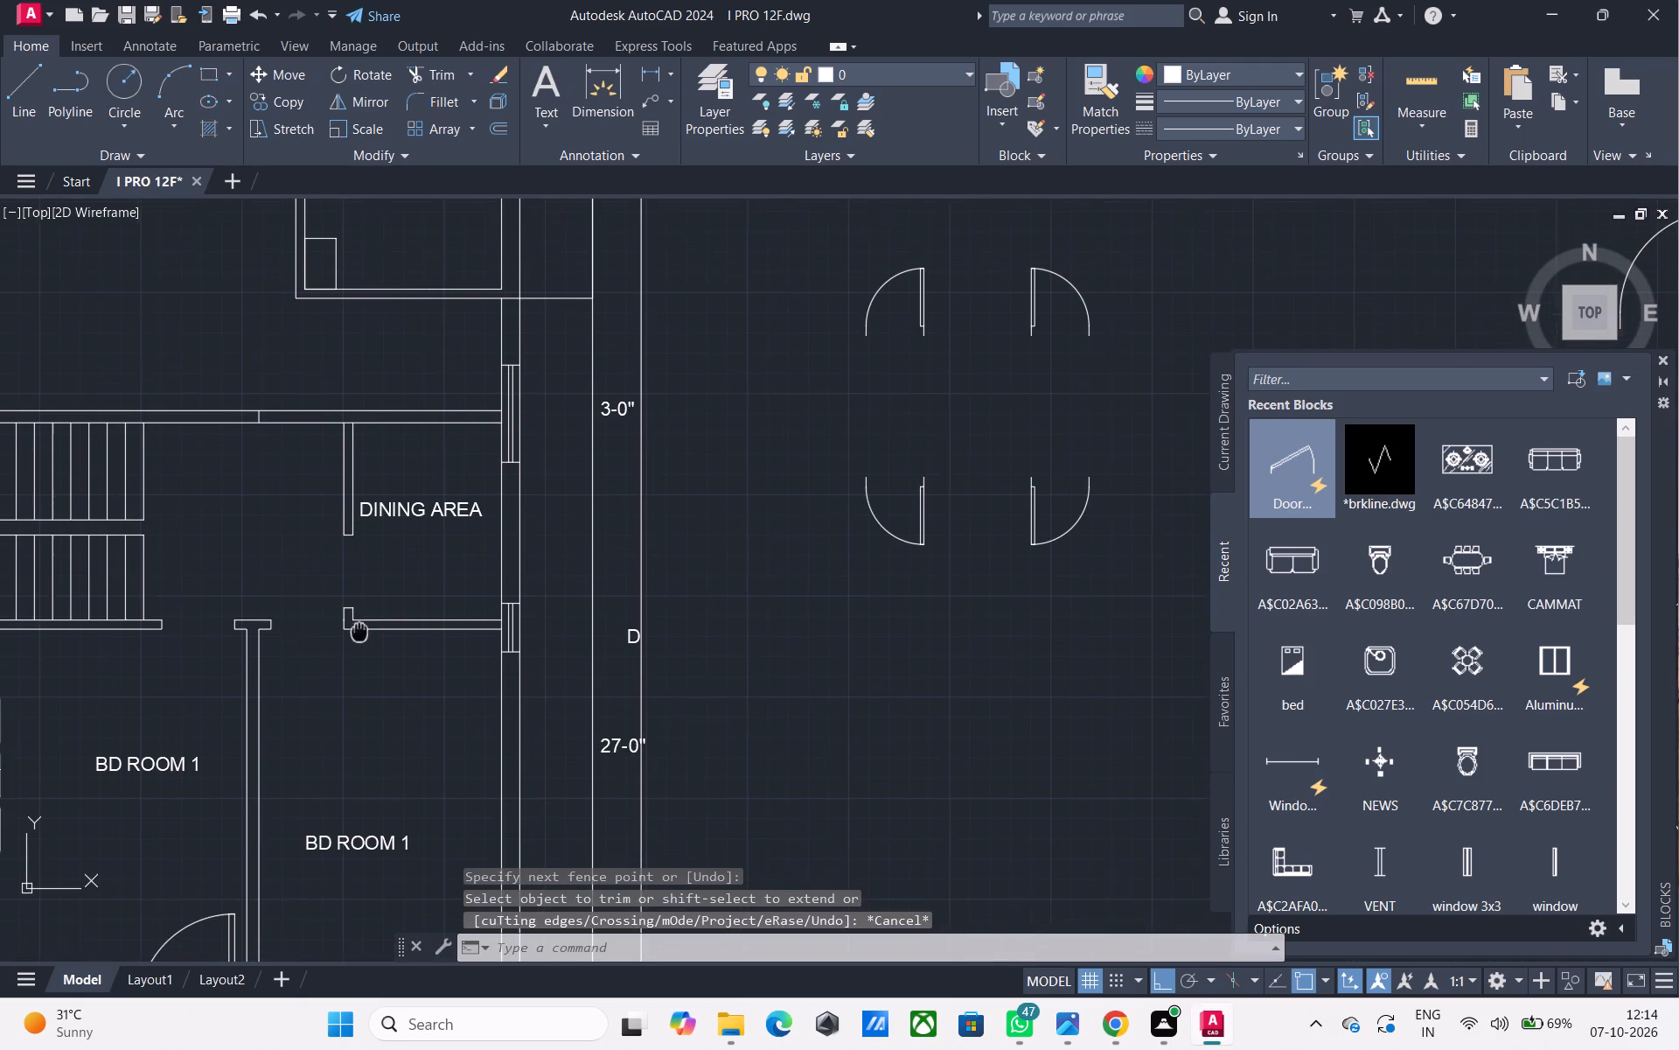
middle_drag(360, 629, 362, 629)
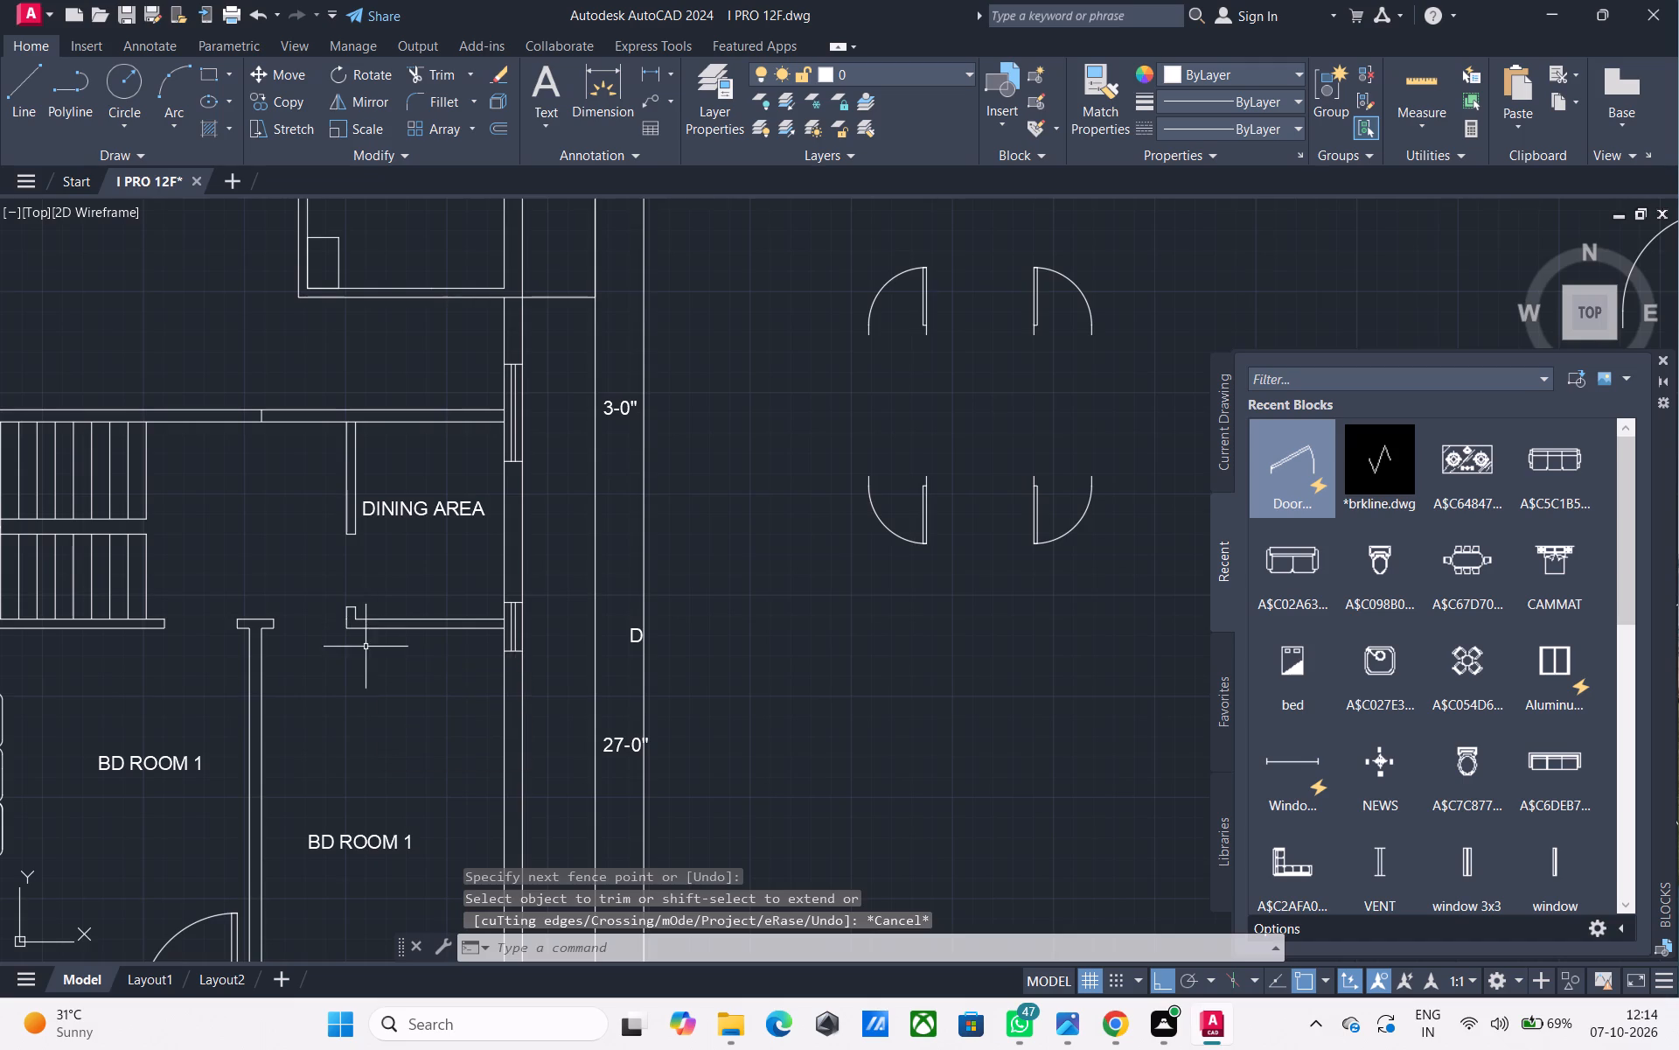
middle_drag(368, 648, 390, 696)
scroll(436, 627, down, 2)
middle_drag(436, 627, 421, 591)
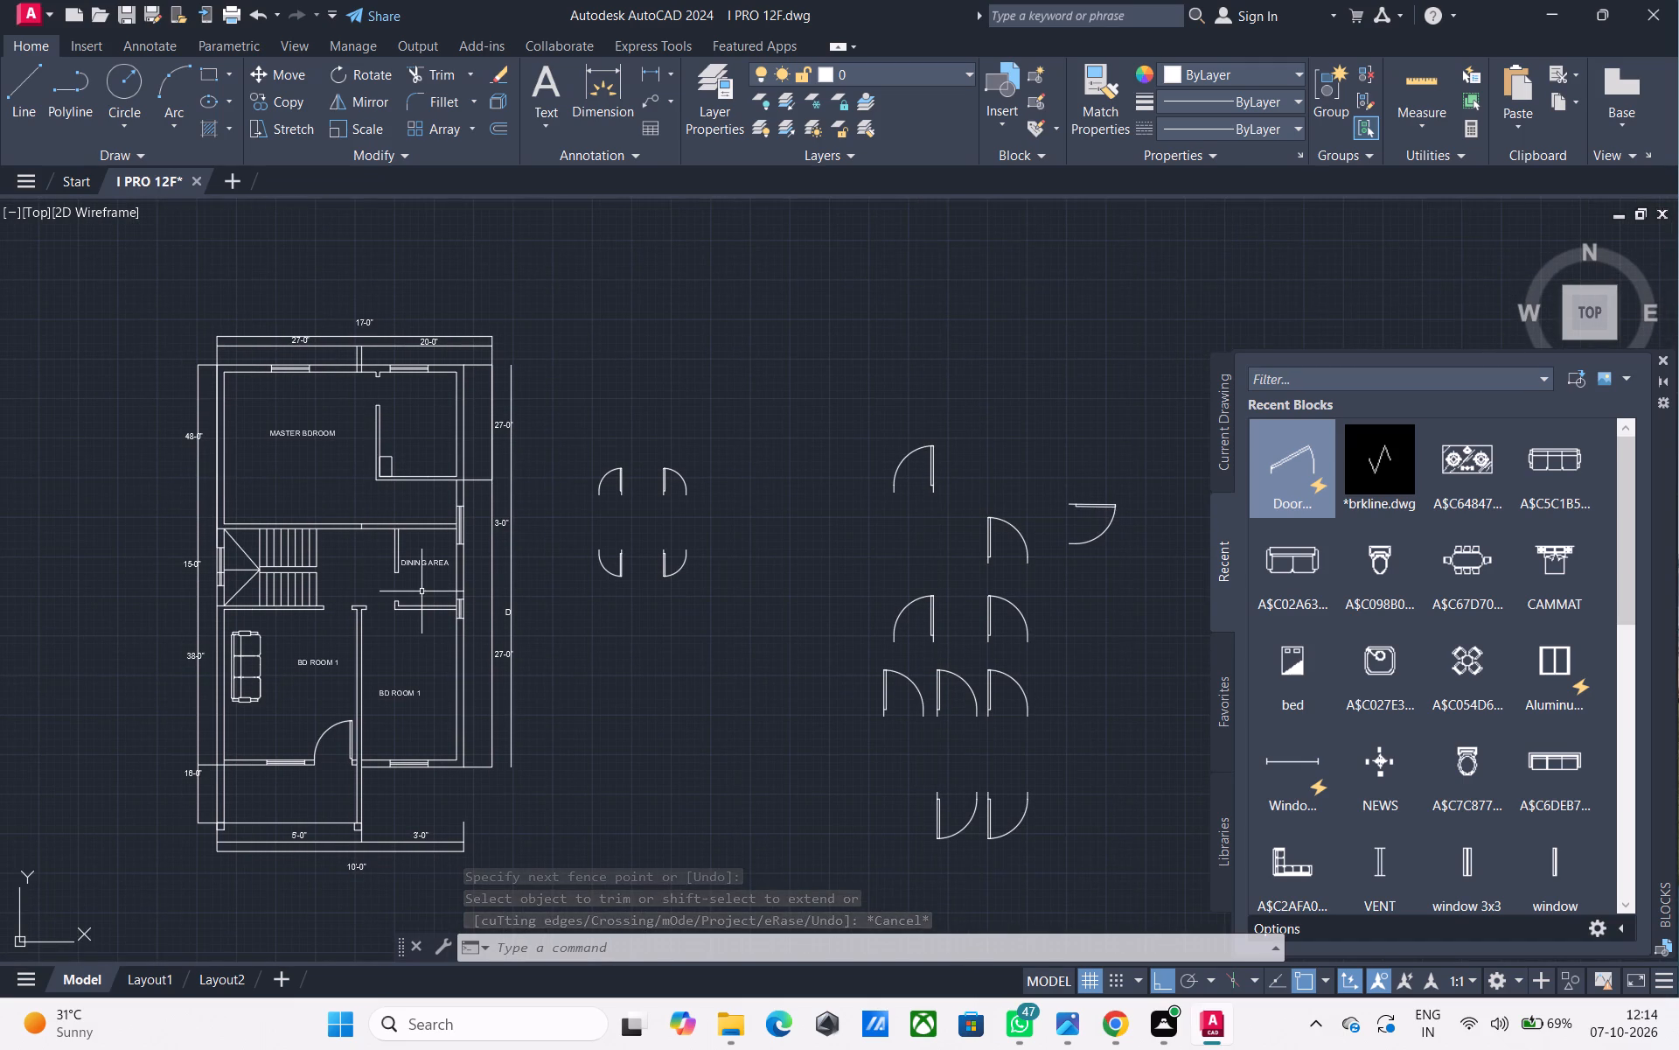
middle_drag(421, 591, 401, 568)
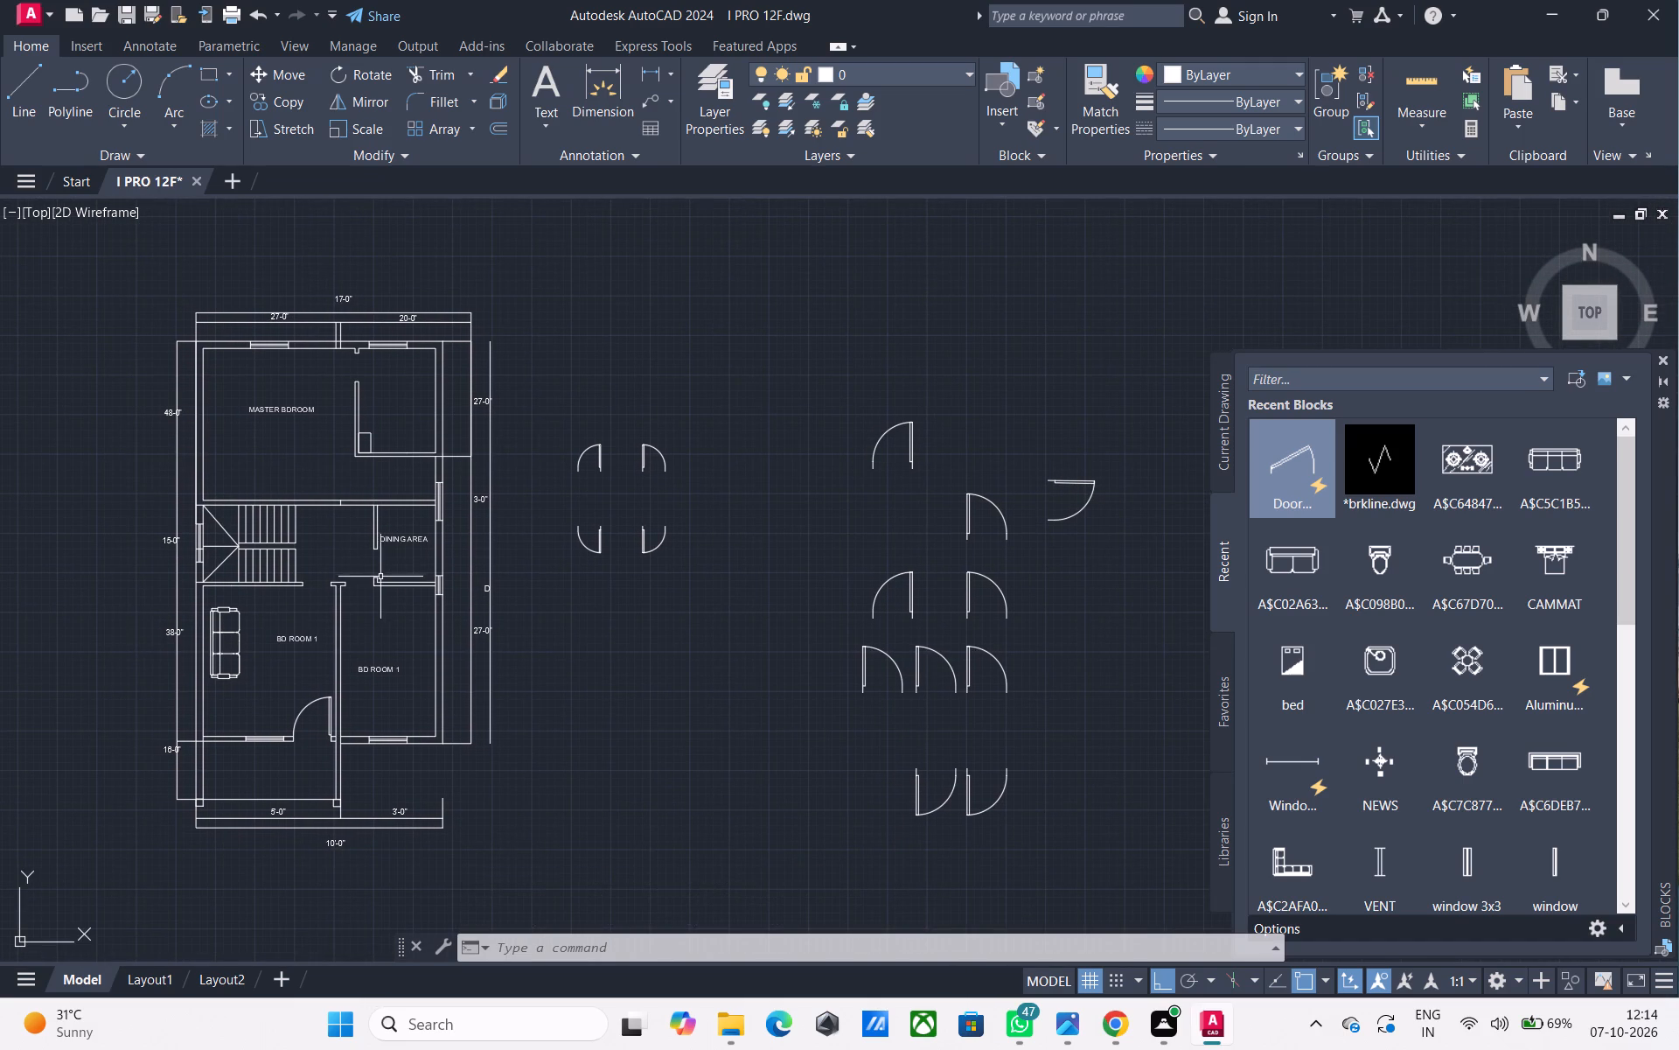
middle_drag(369, 553, 365, 661)
middle_click(346, 504)
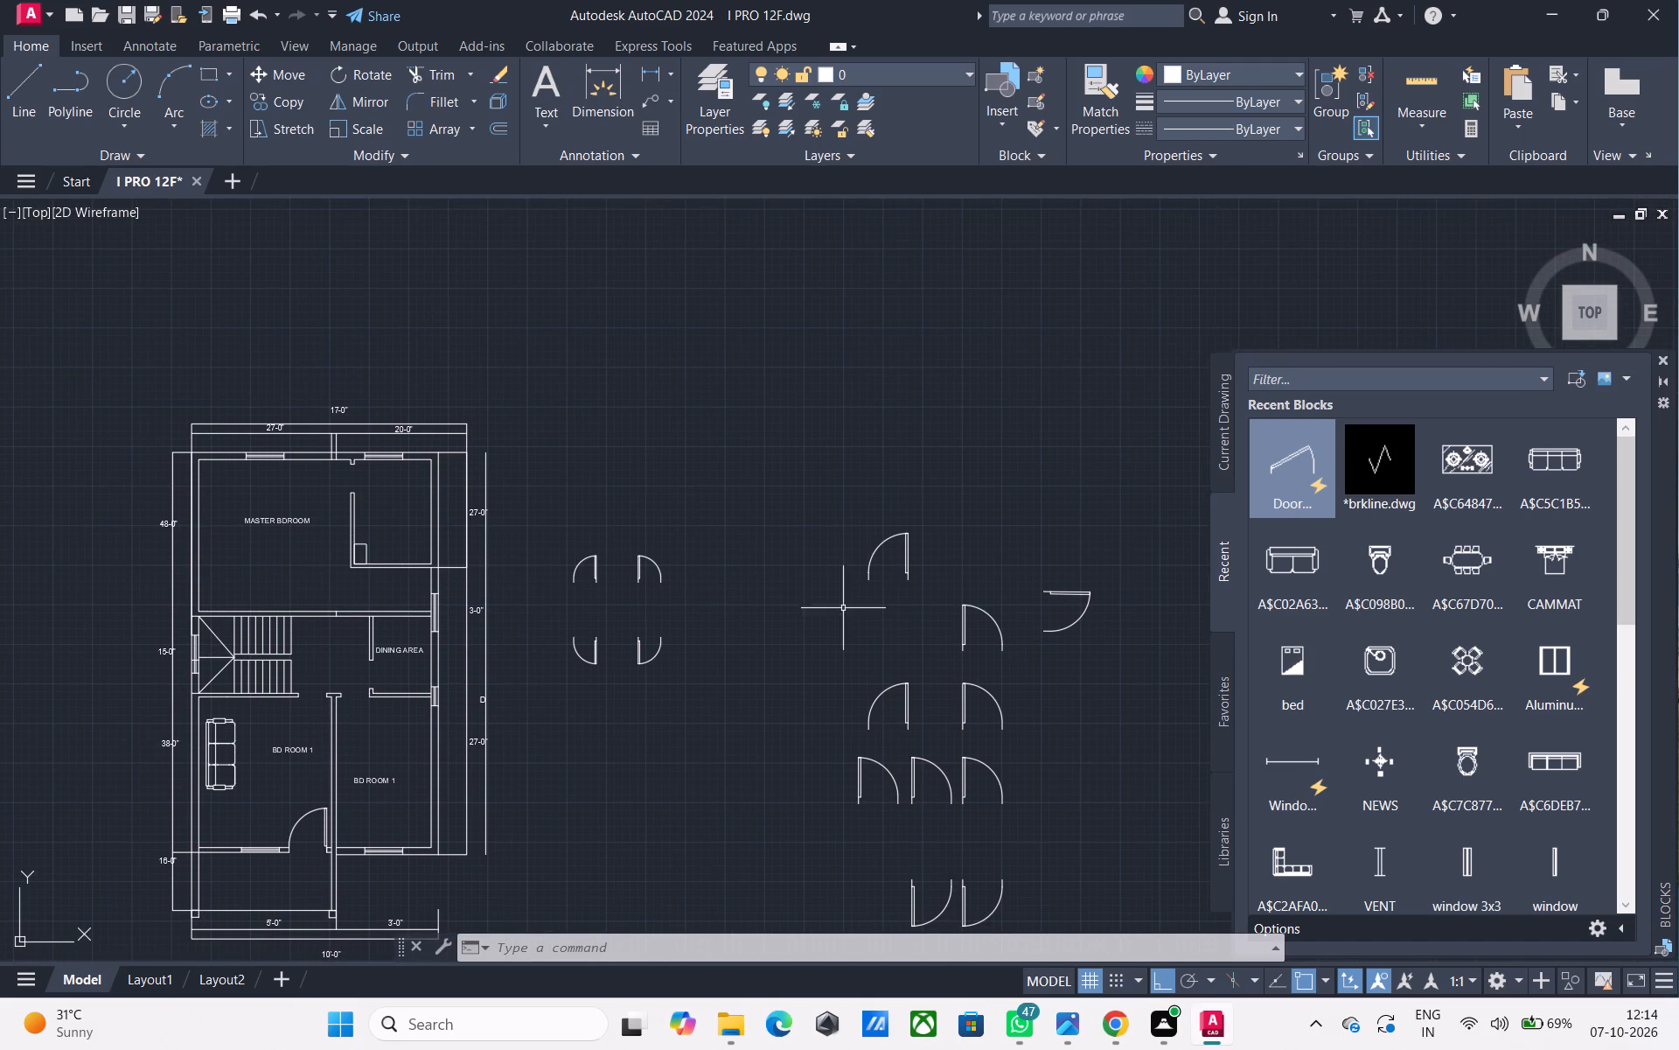
middle_drag(843, 608, 804, 577)
click(1057, 604)
click(1010, 541)
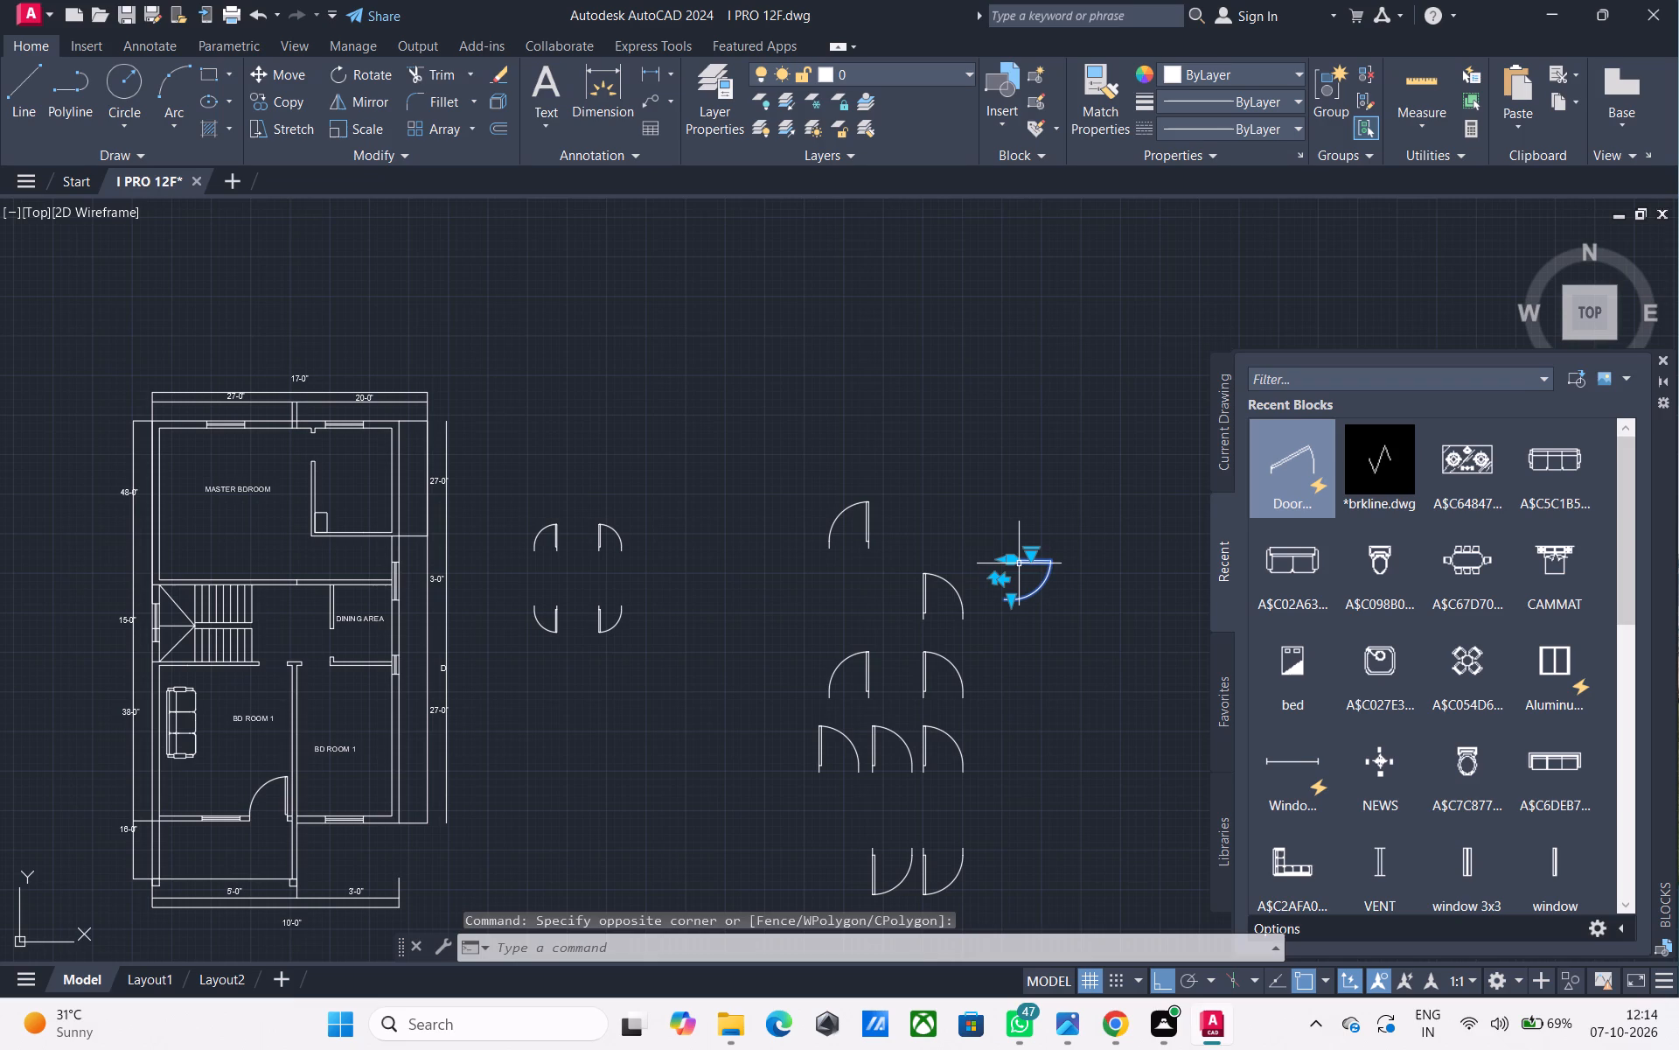
text(CO)
key(space)
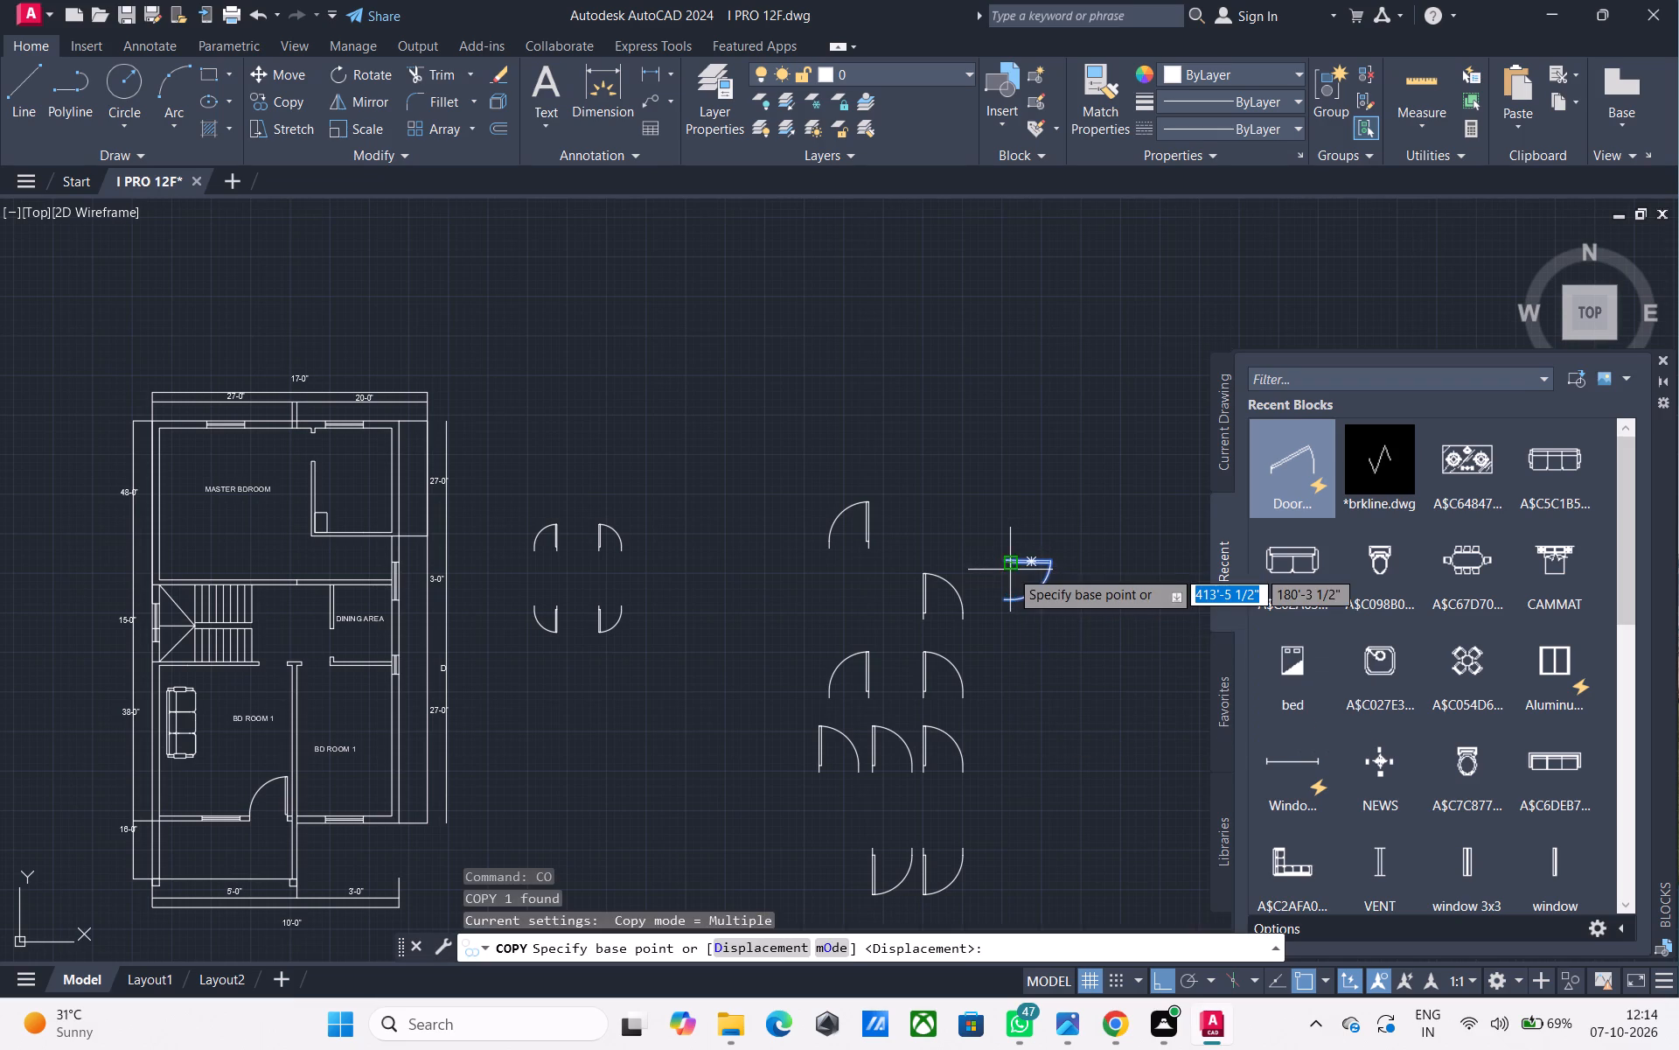
scroll(1010, 570, up, 3)
click(987, 526)
scroll(989, 531, down, 3)
middle_drag(301, 422, 390, 458)
scroll(408, 462, up, 5)
click(332, 376)
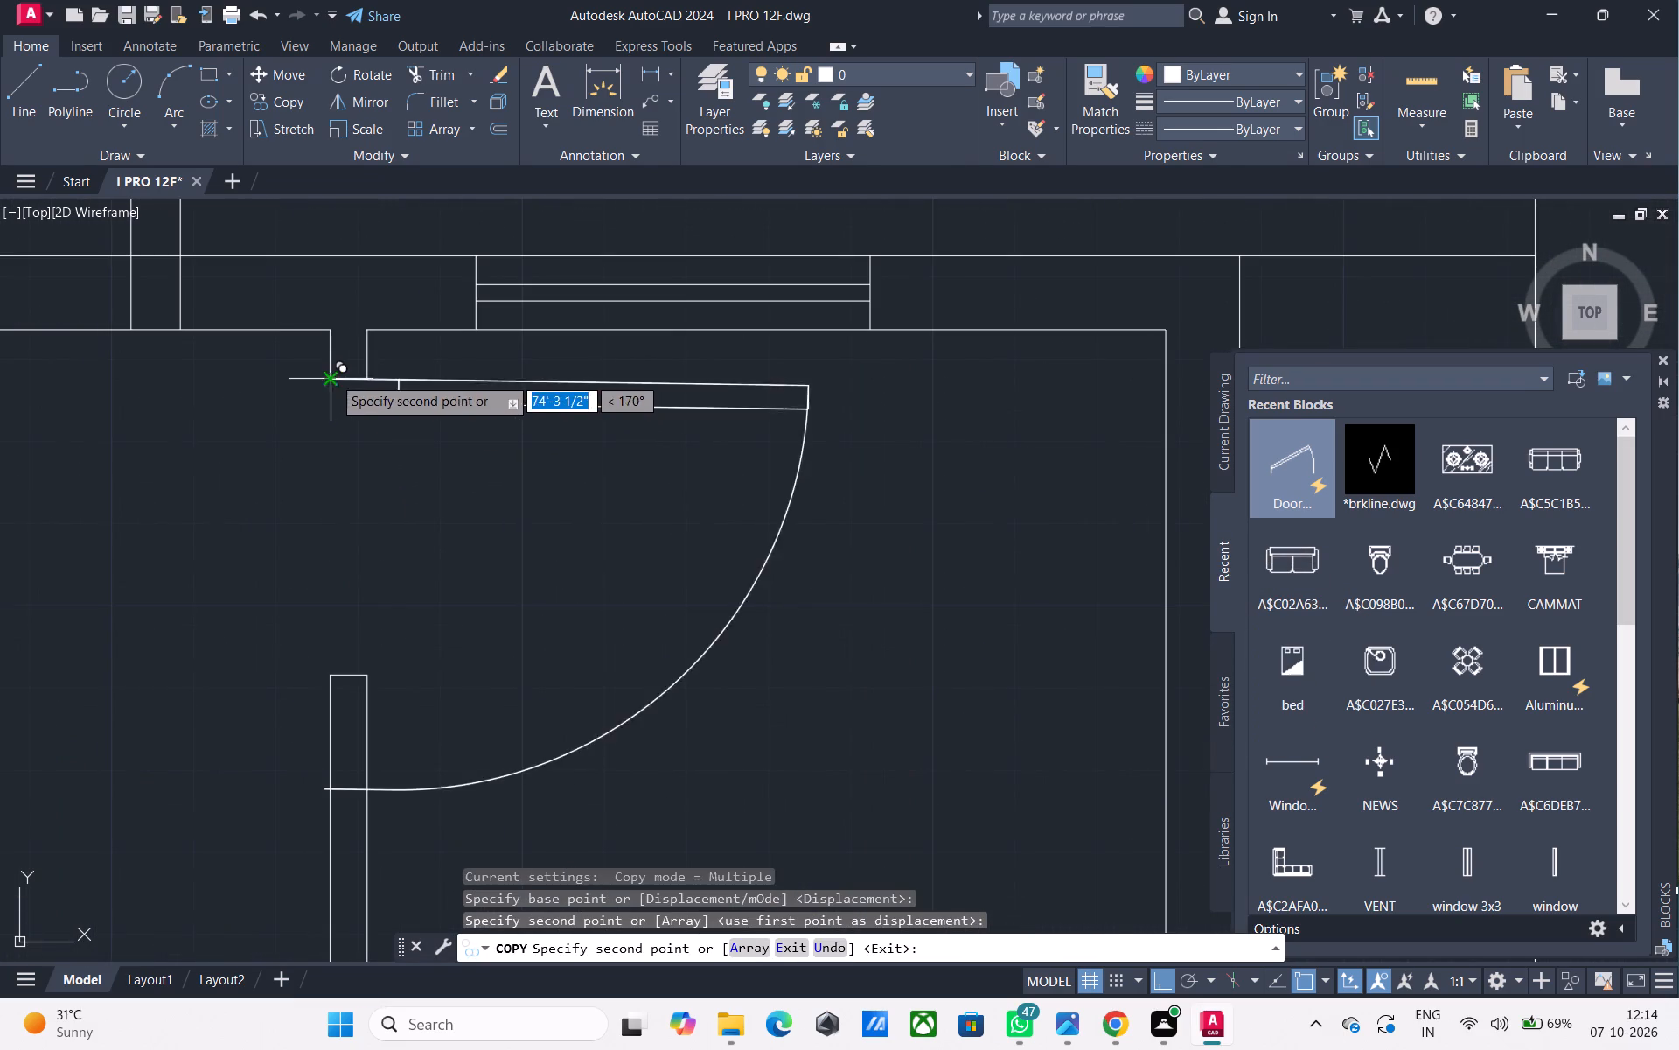
Copy the lower-right spare door from its hinge corner to the right end of the short wall stub between the two bedrooms.
scroll(420, 488, down, 2)
middle_drag(442, 531, 463, 418)
scroll(469, 444, down, 2)
middle_drag(477, 494, 459, 397)
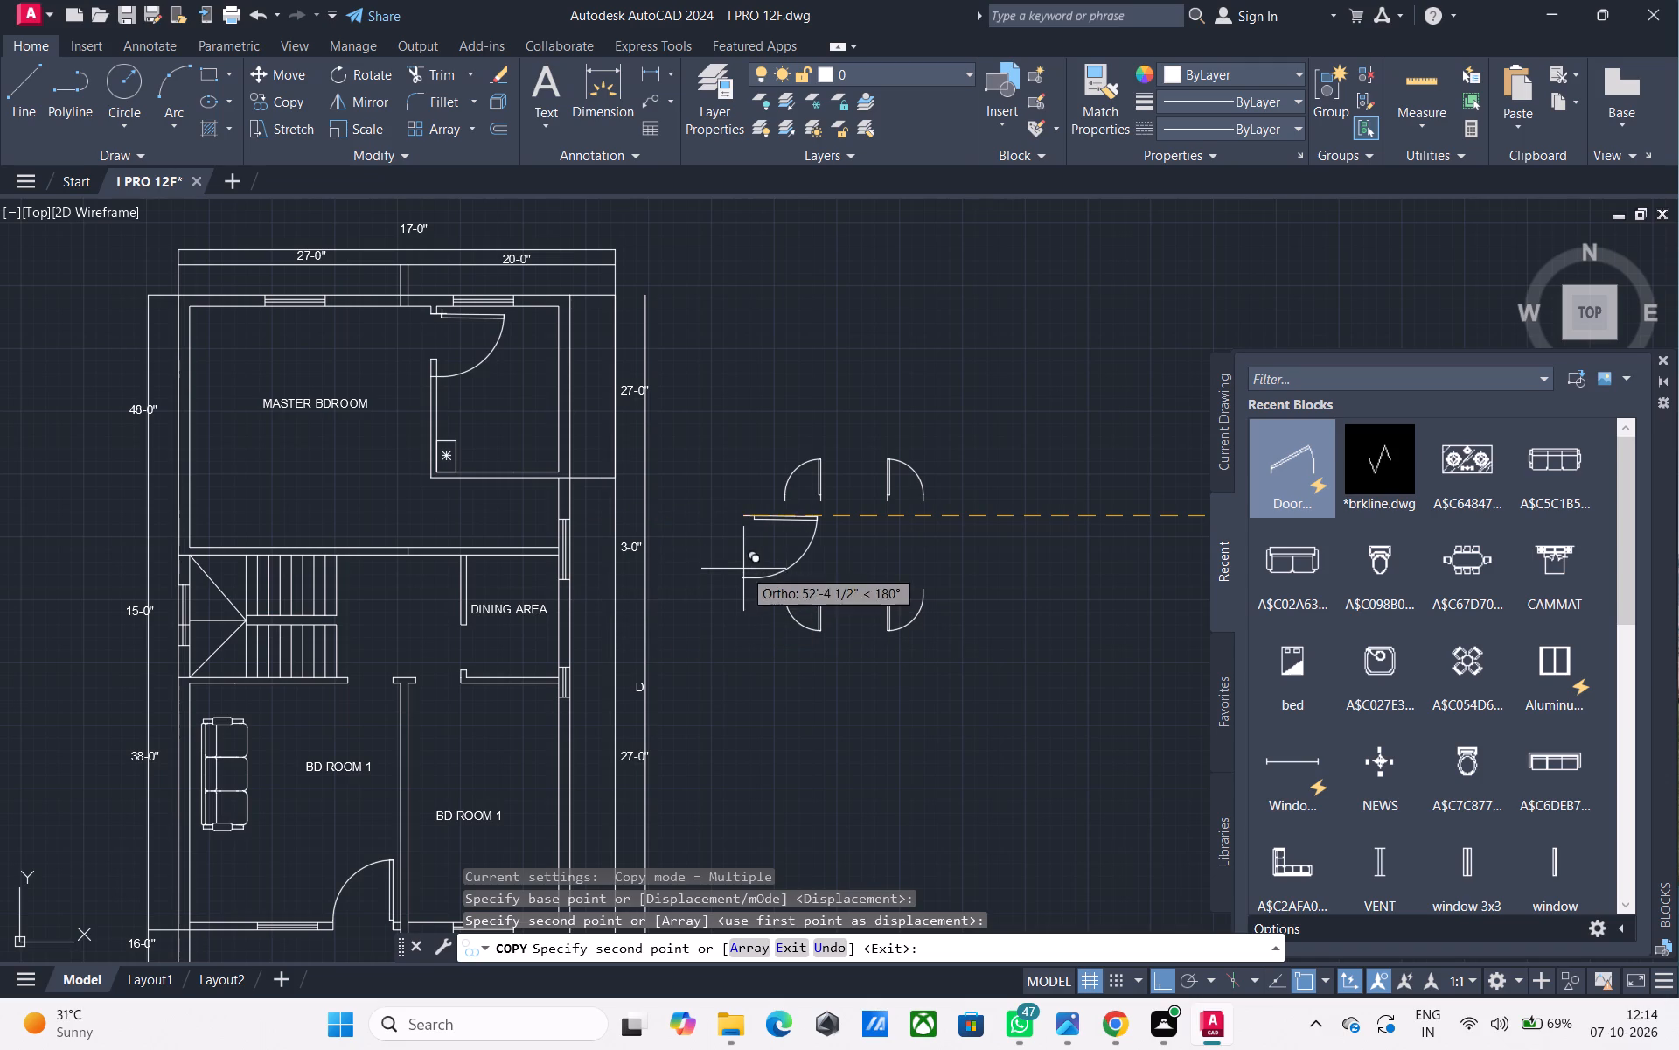
key(Escape)
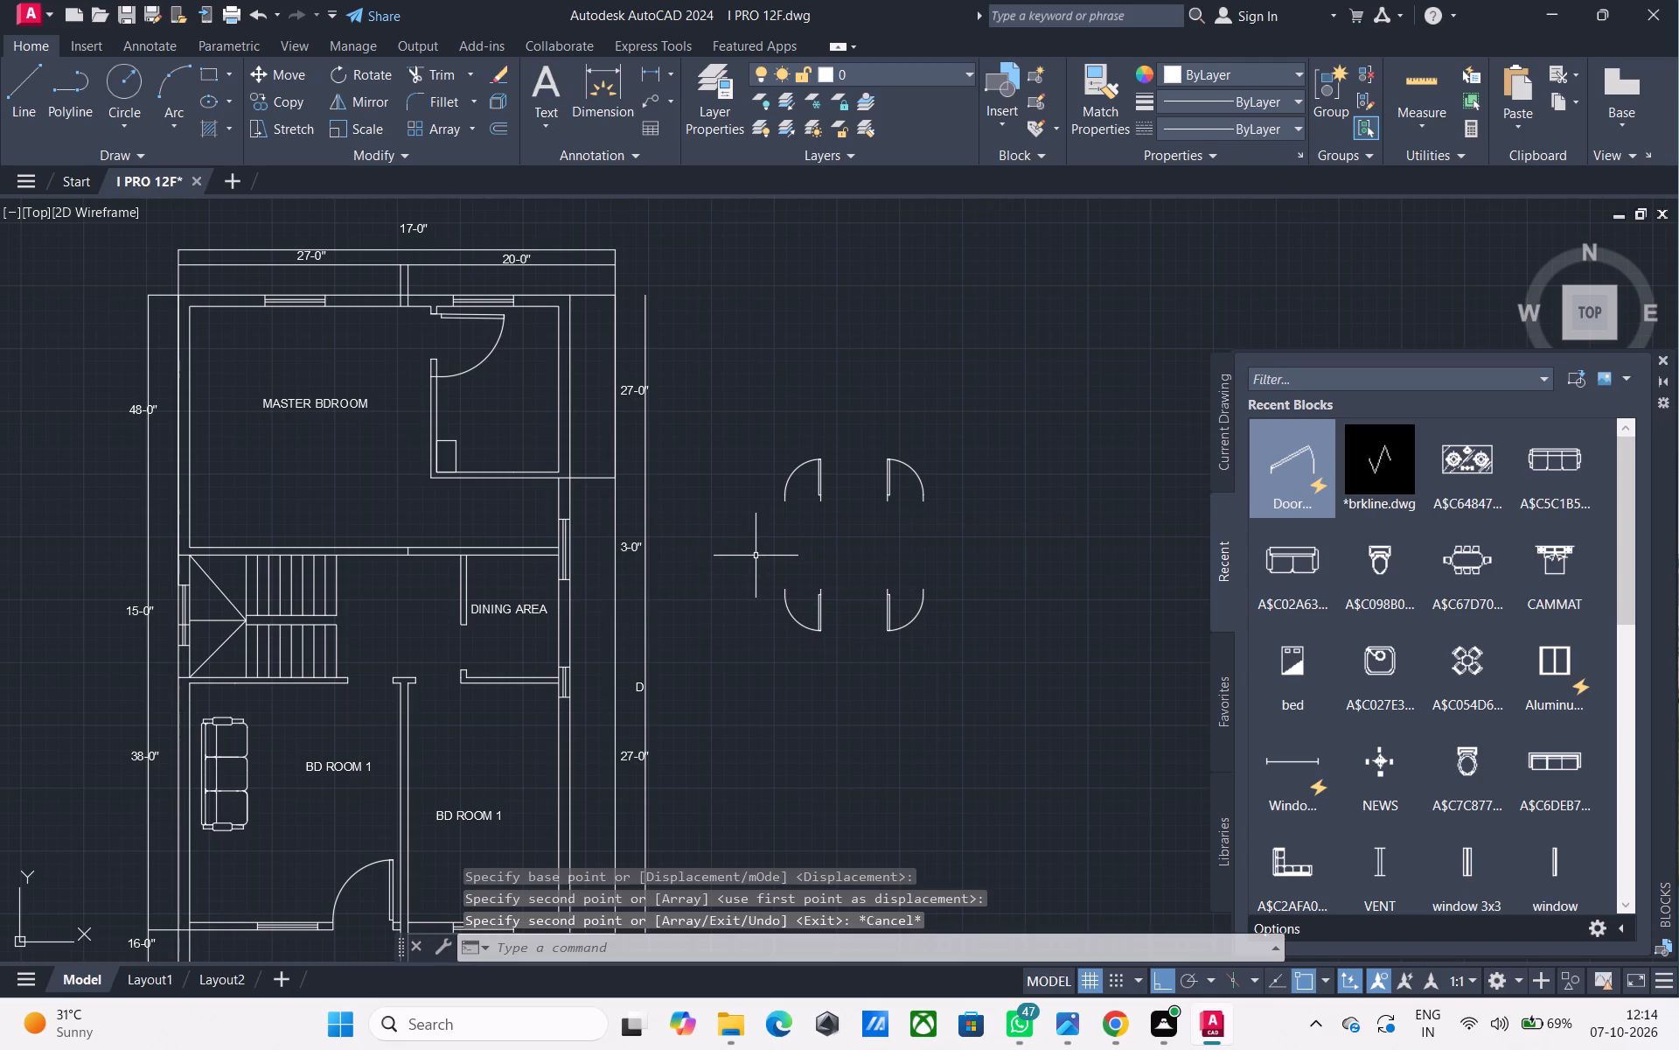
middle_drag(914, 622, 879, 632)
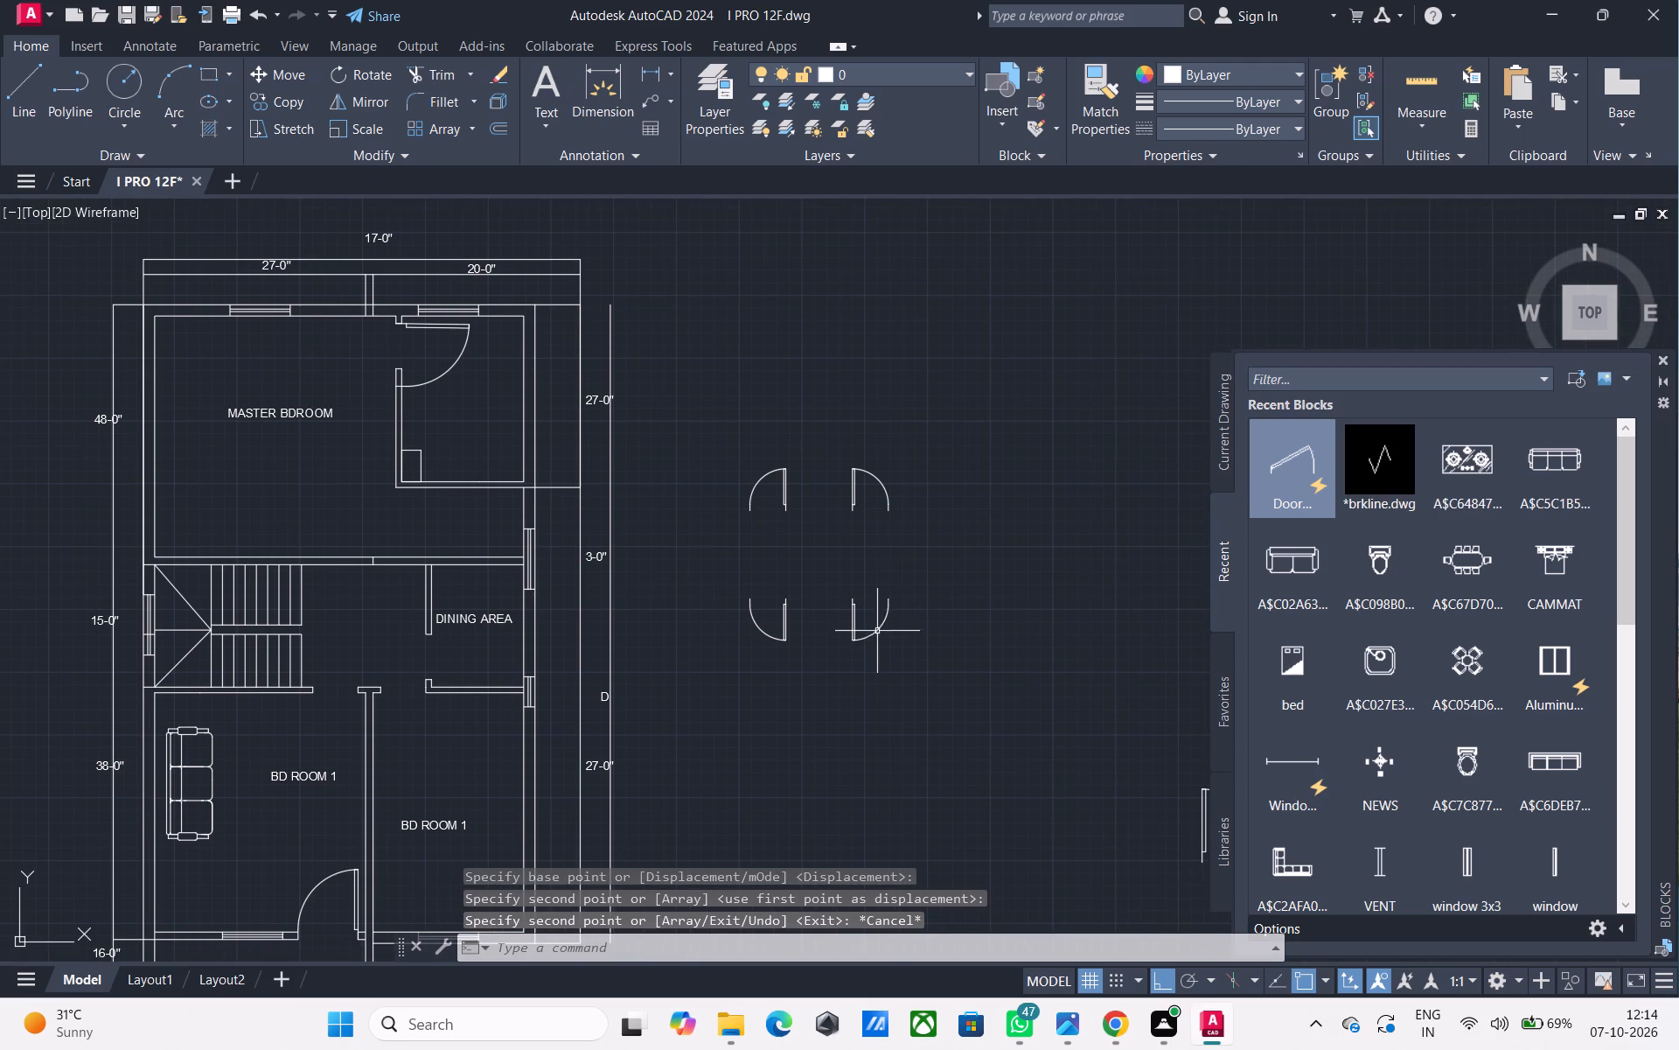
click(868, 619)
click(843, 602)
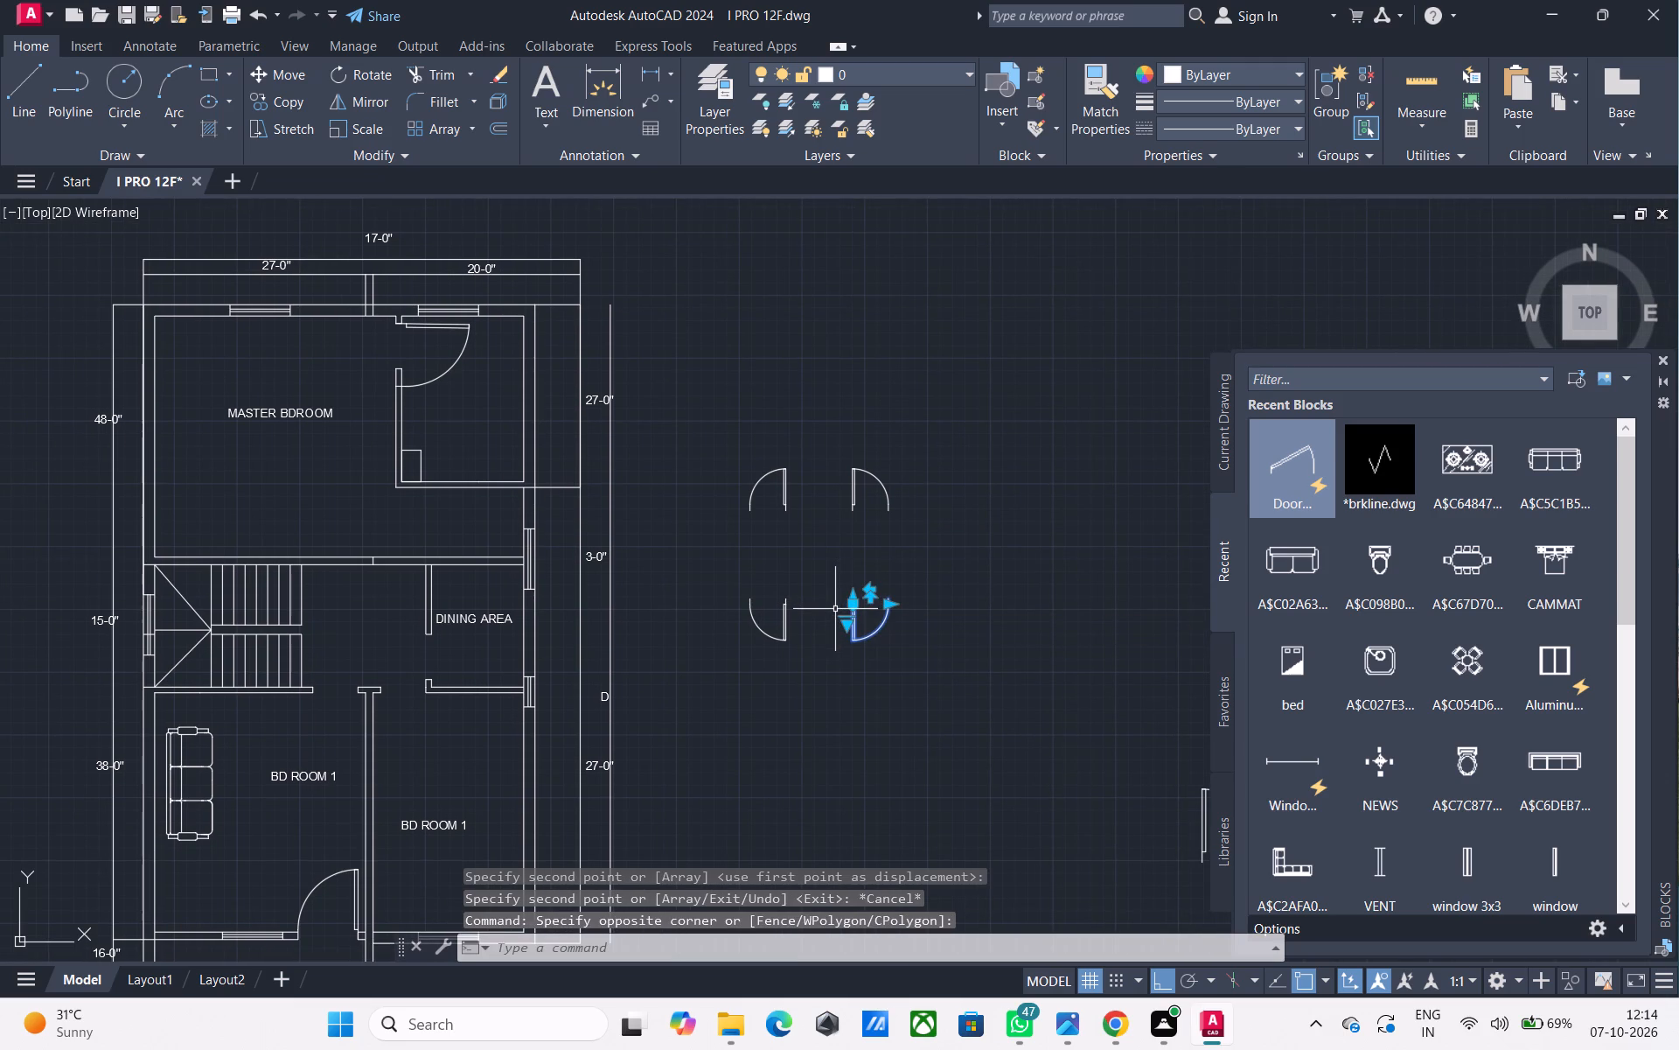
key(c)
text(O)
key(space)
scroll(843, 594, up, 3)
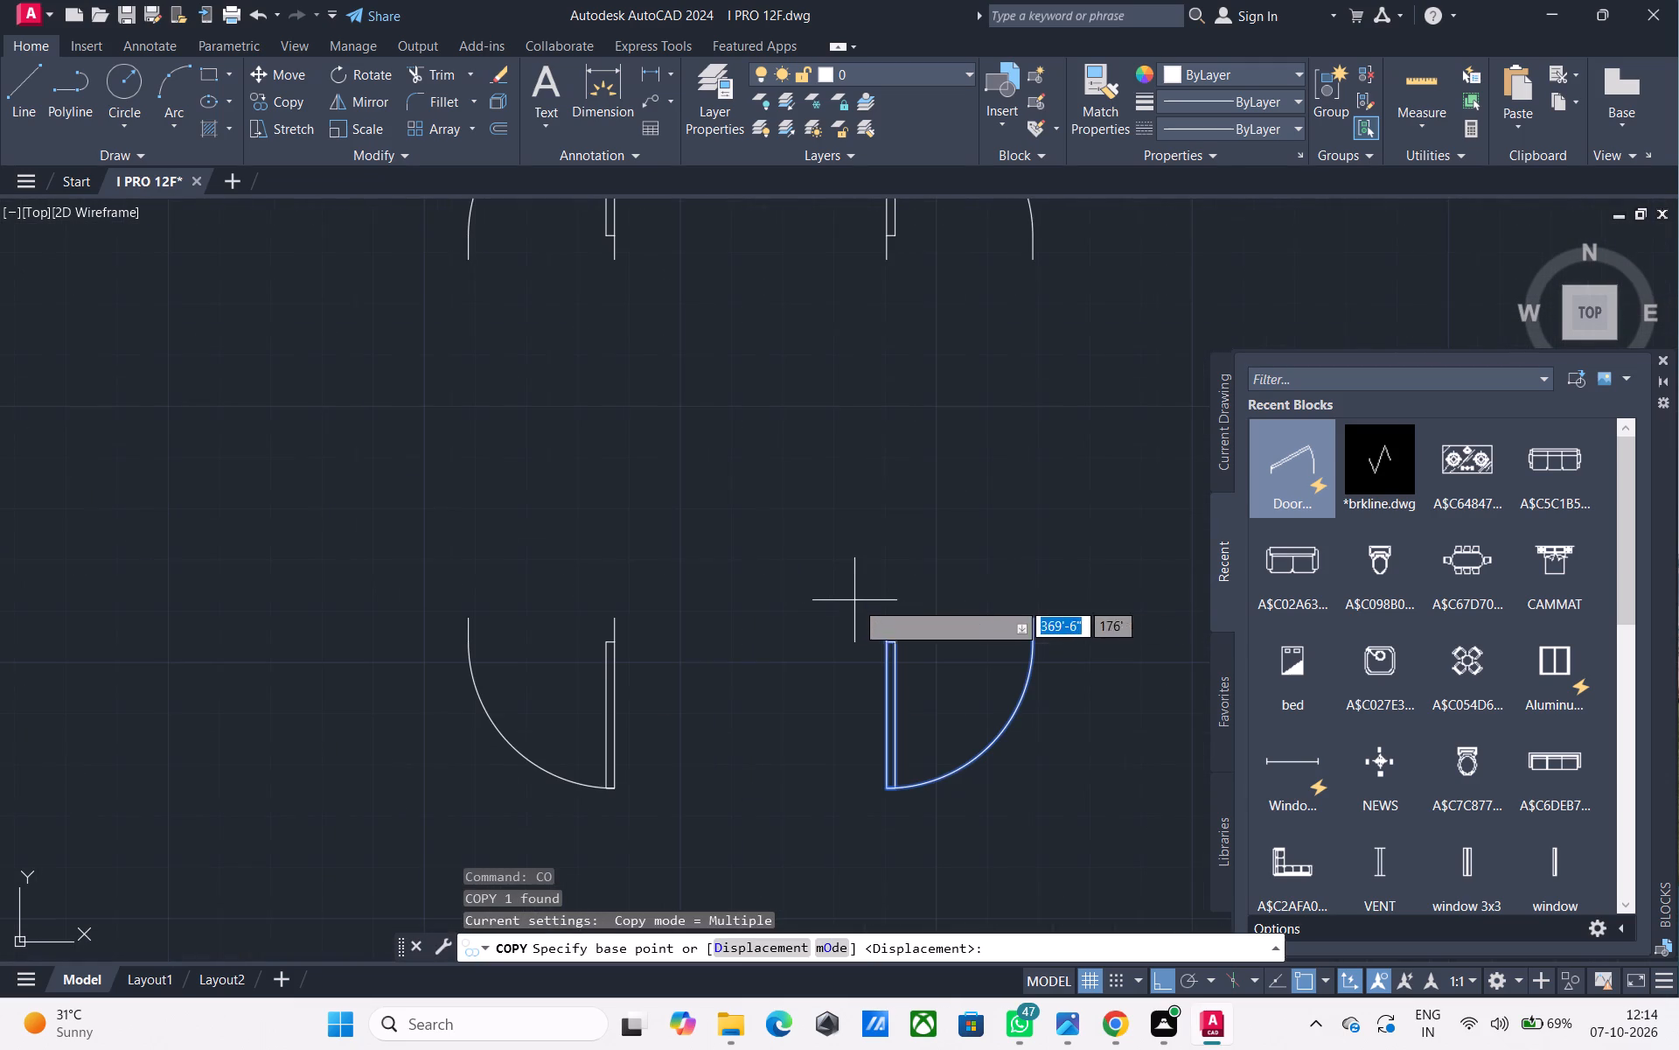
click(886, 619)
scroll(886, 620, down, 3)
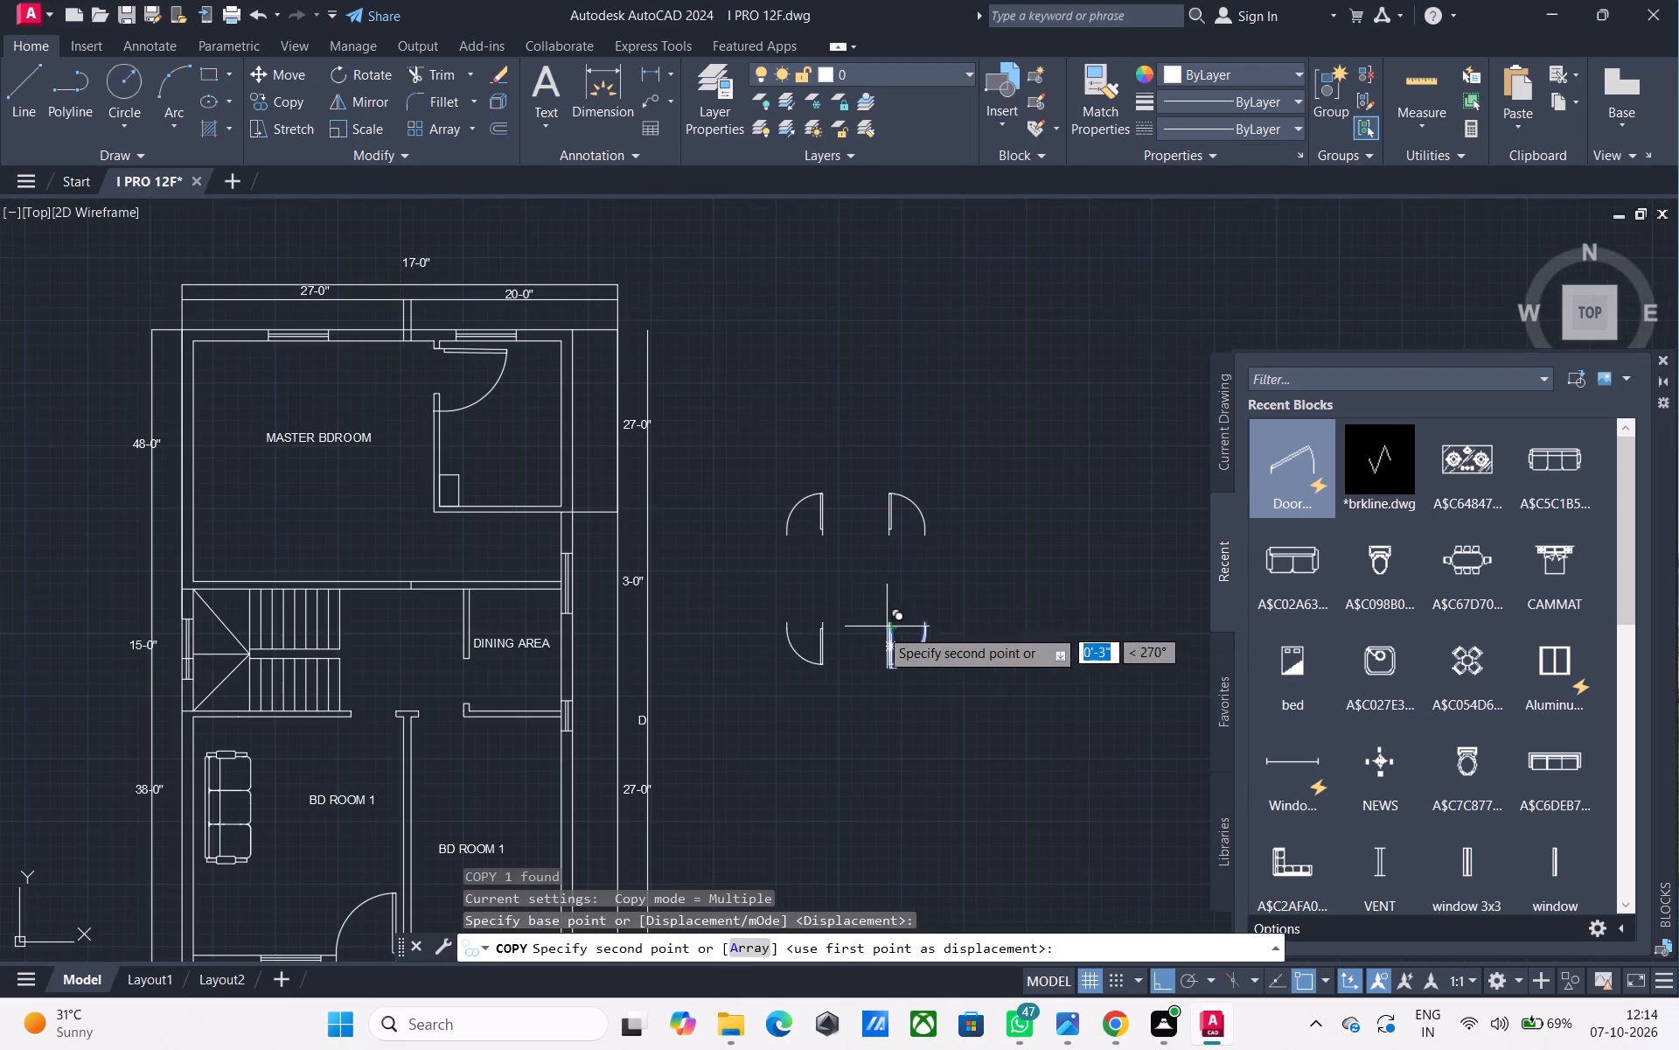
scroll(421, 726, up, 3)
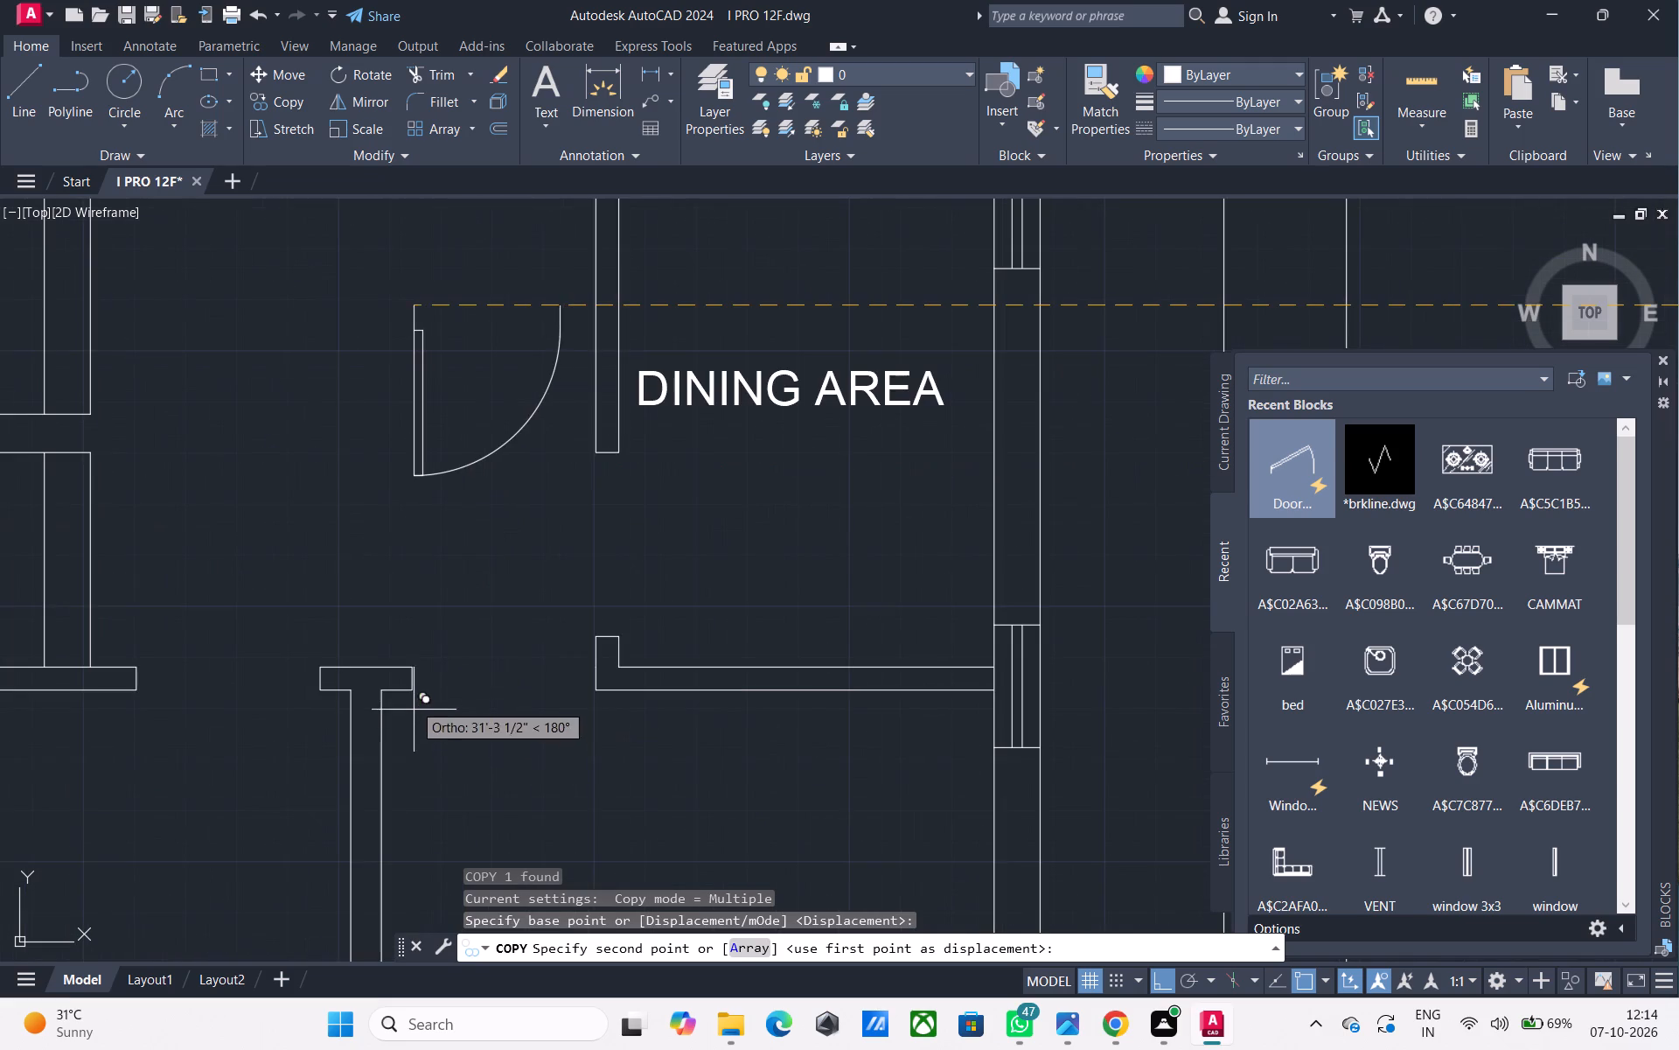
click(413, 670)
scroll(744, 749, down, 2)
middle_drag(732, 747, 753, 695)
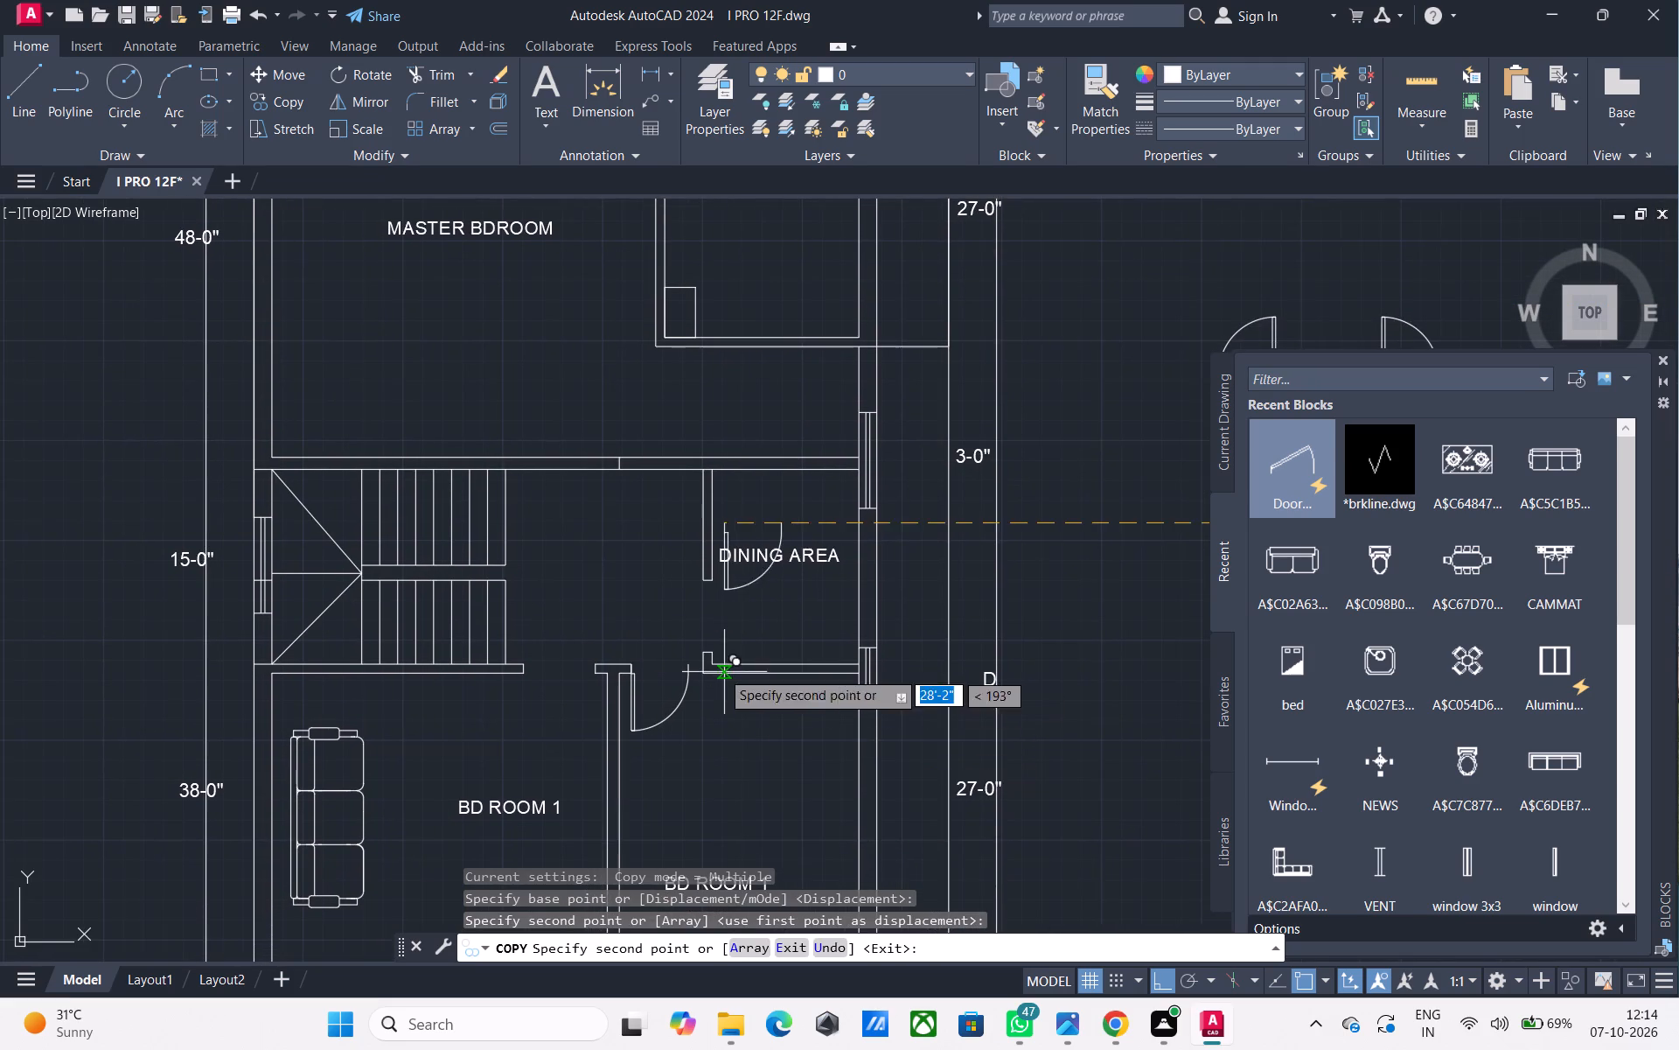
key(Escape)
Copy the lower-left spare door from its hinge corner to the left end of the same wall stub.
middle_drag(988, 662, 741, 635)
scroll(727, 632, down, 1)
click(925, 619)
click(901, 584)
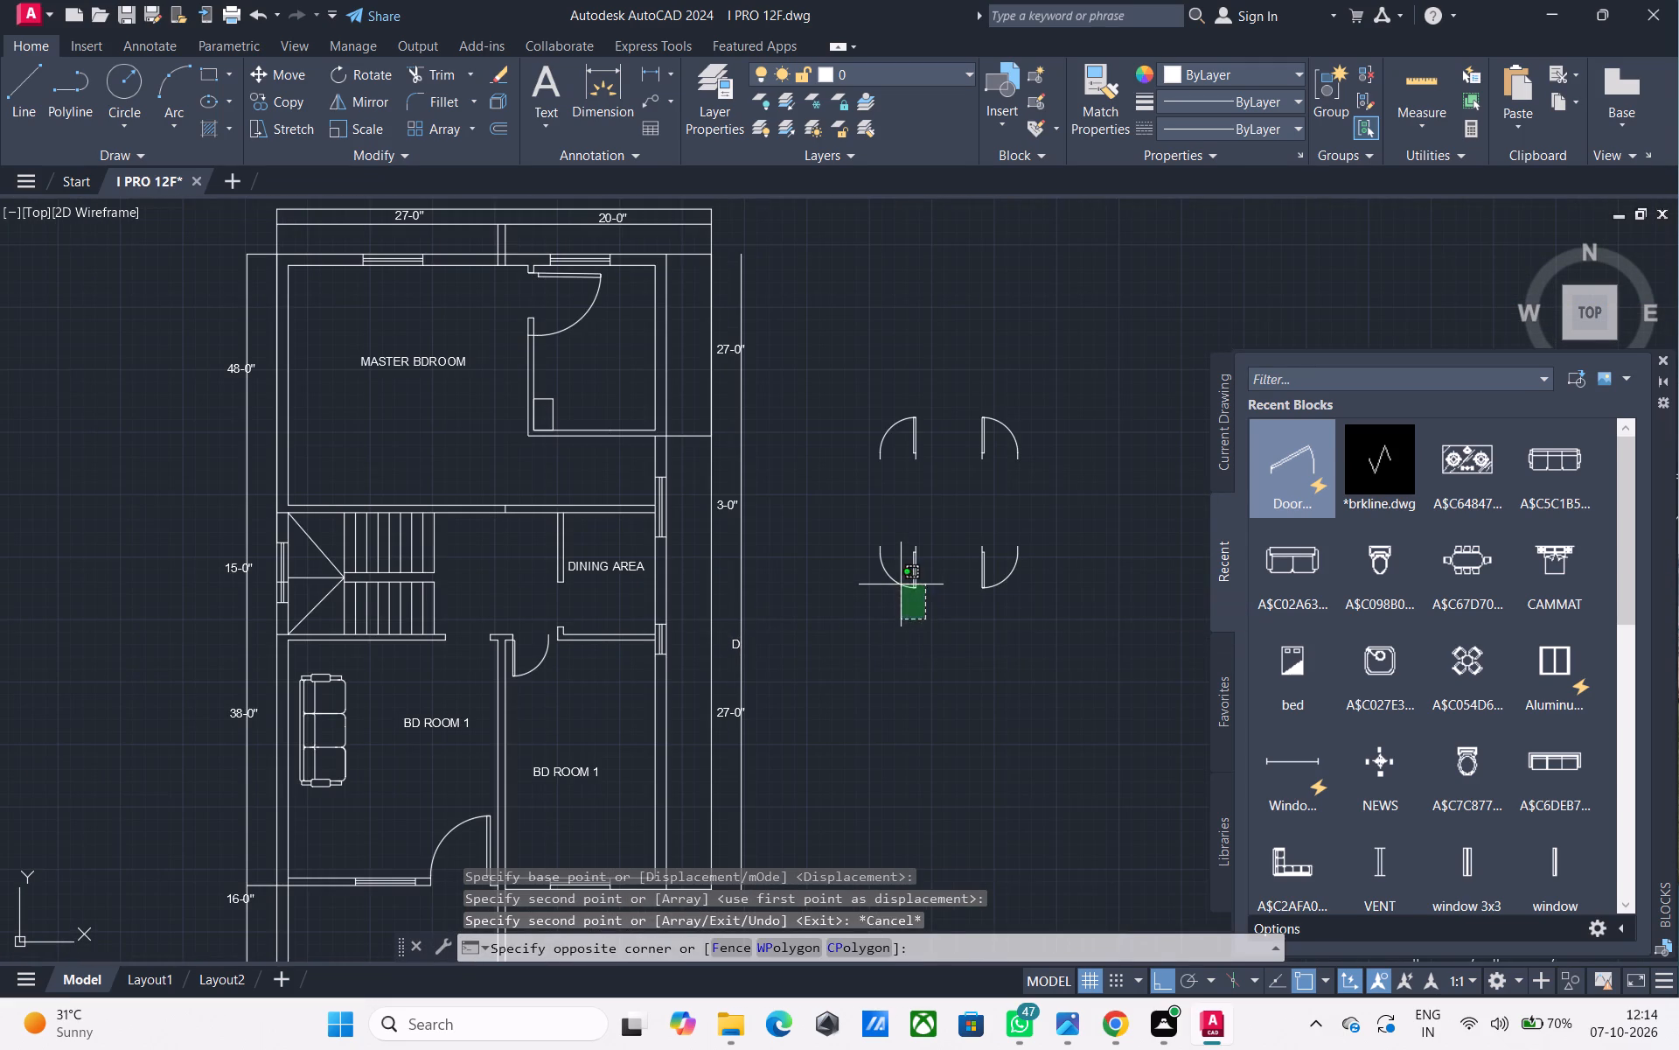
key(c)
text(O)
key(space)
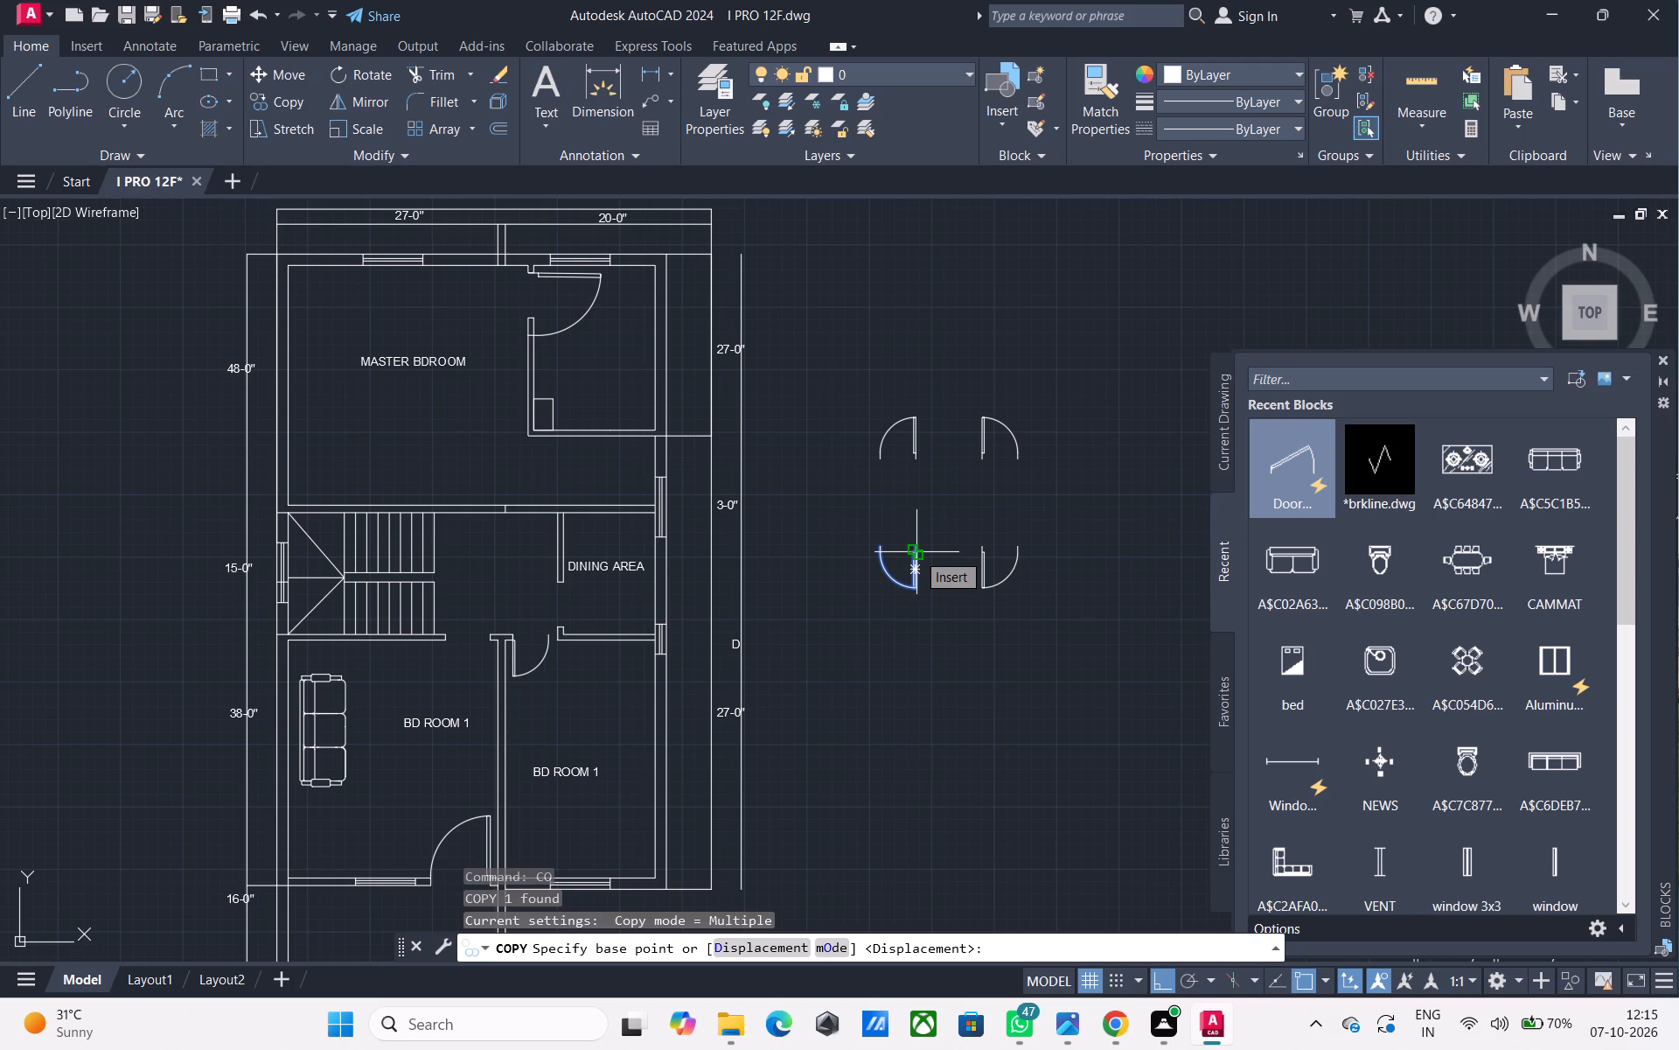
scroll(907, 552, up, 3)
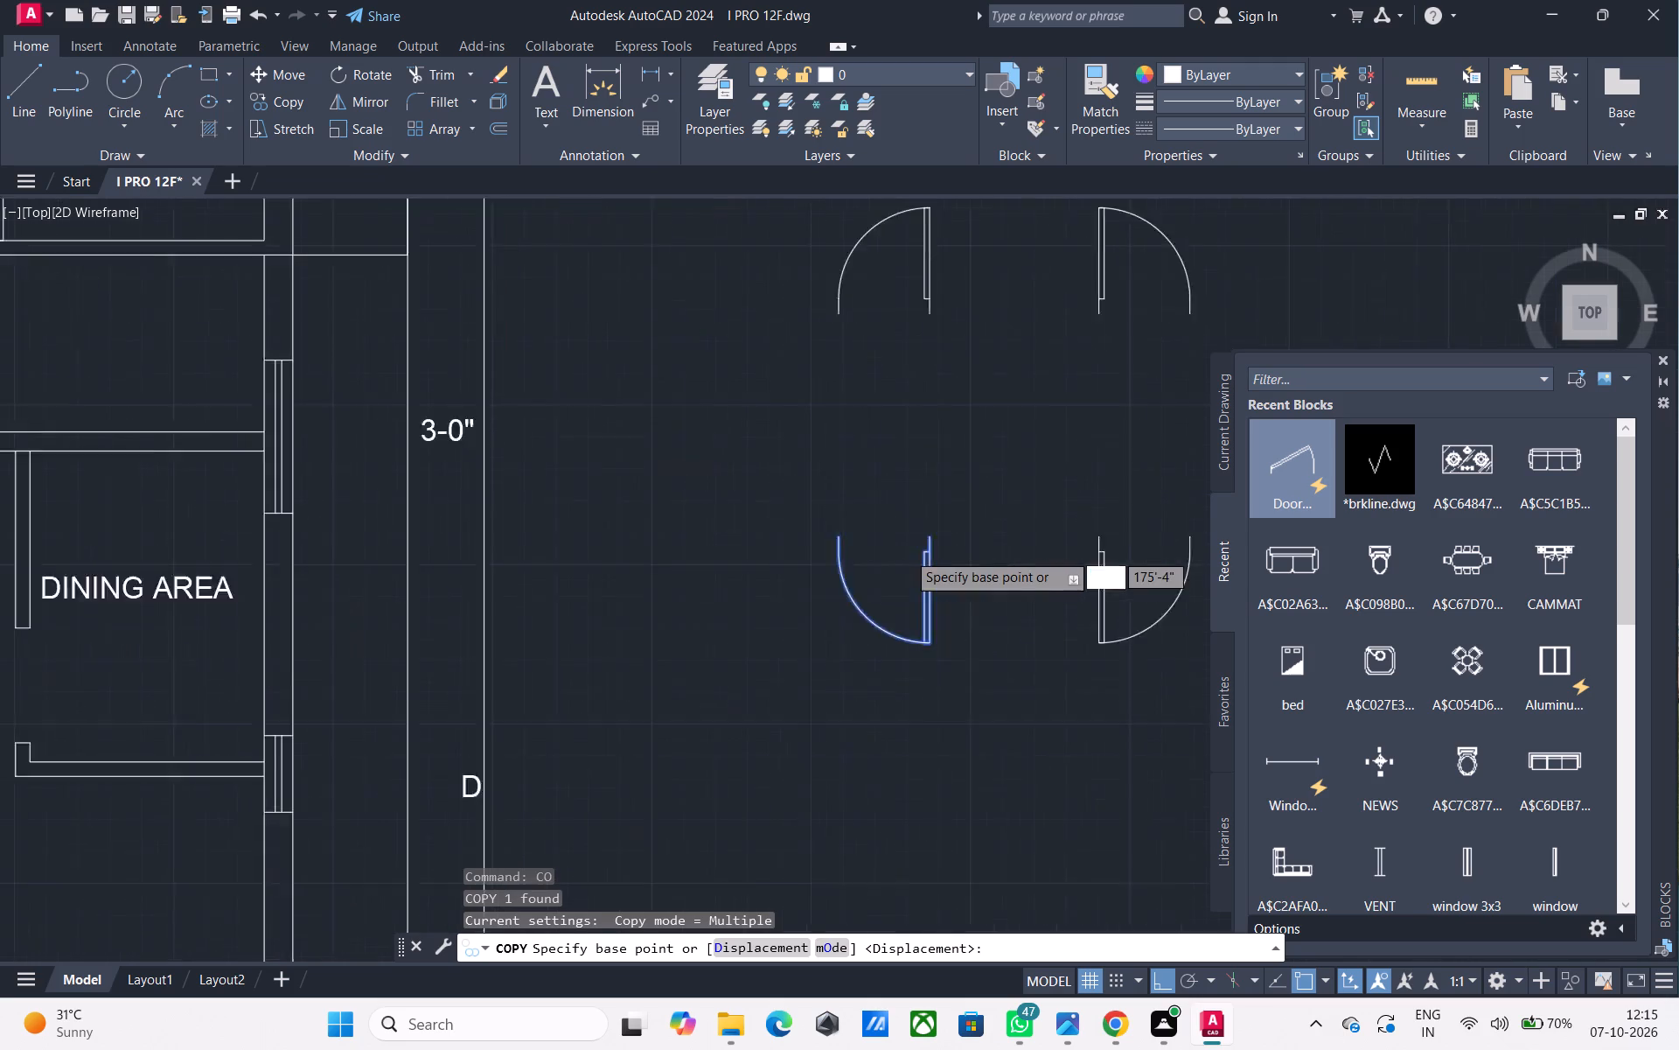
scroll(908, 552, up, 3)
click(1053, 454)
scroll(1053, 455, down, 3)
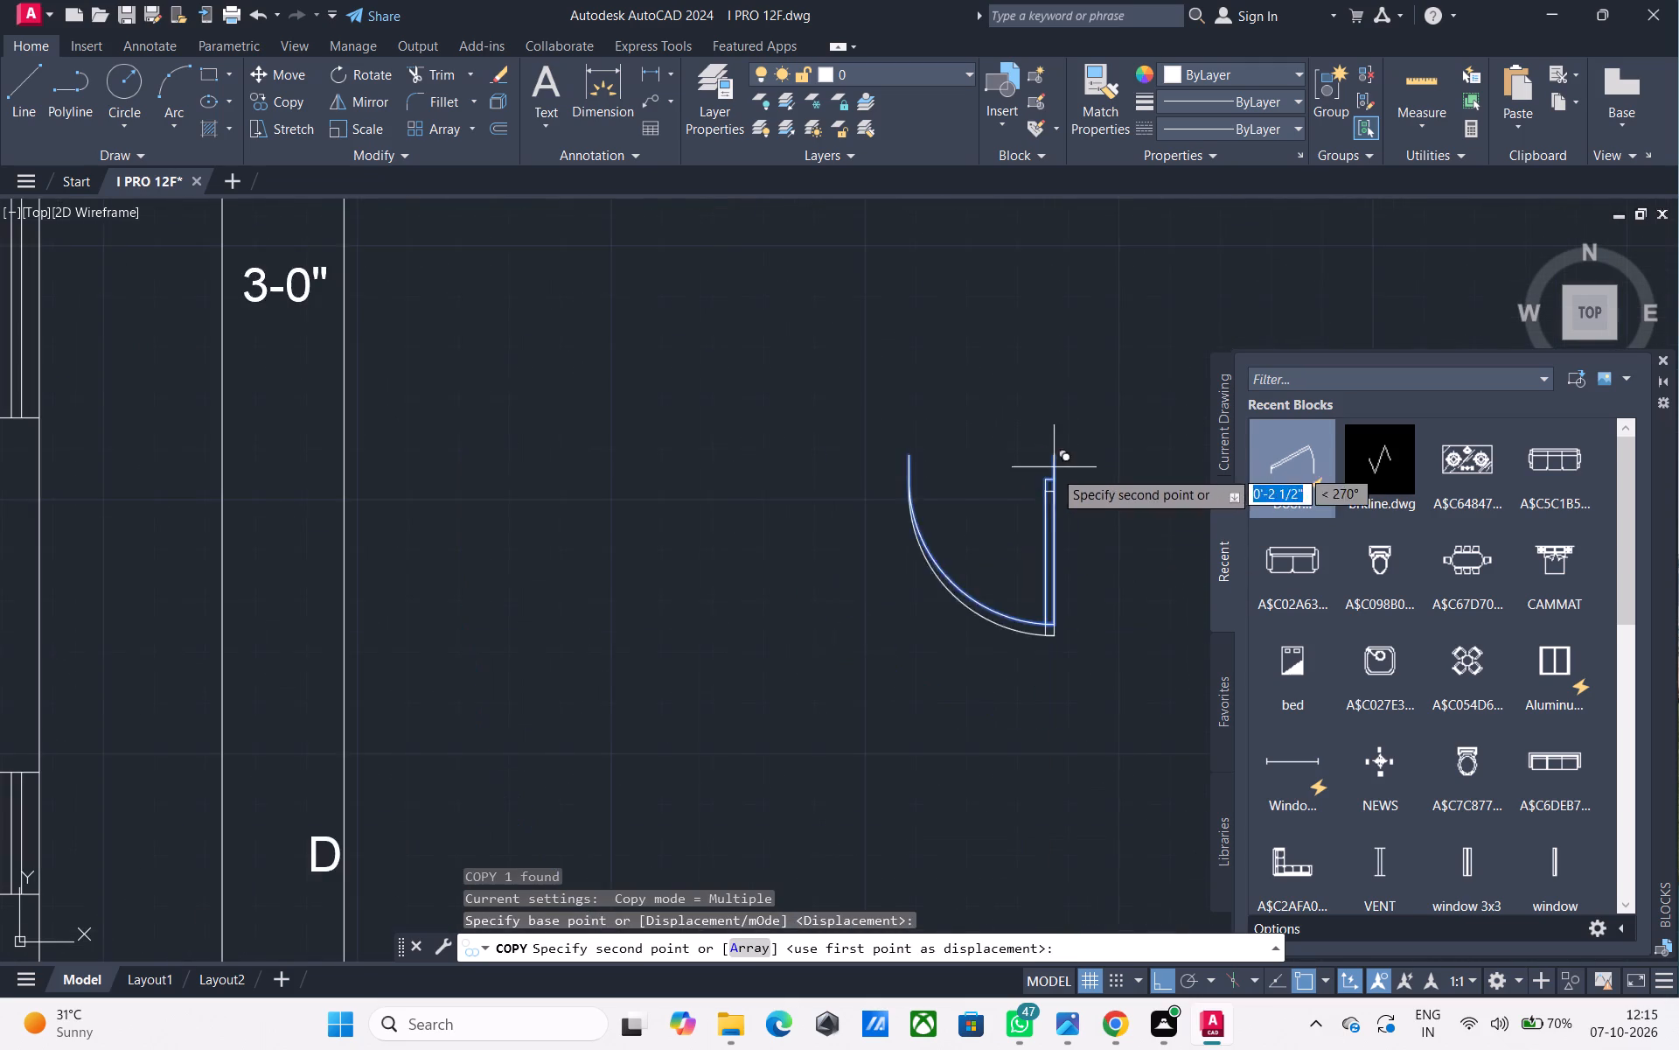
scroll(827, 534, down, 2)
middle_drag(645, 560, 911, 467)
scroll(478, 573, up, 3)
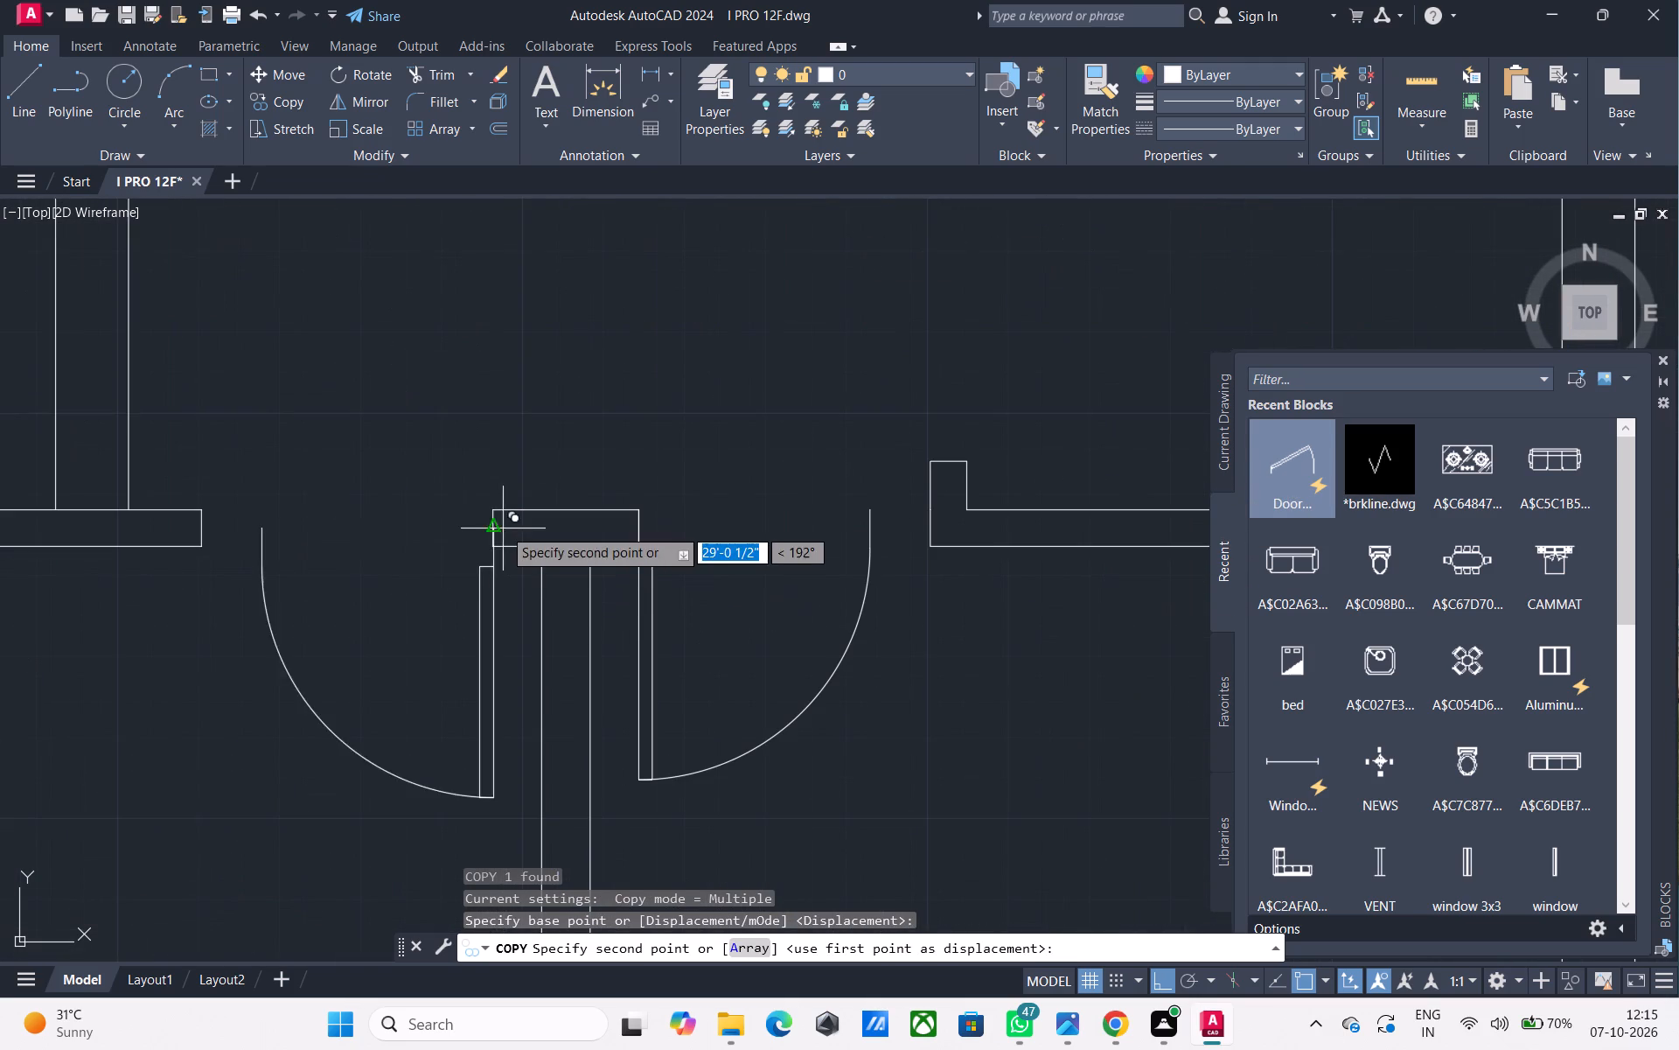
click(493, 514)
scroll(498, 603, down, 1)
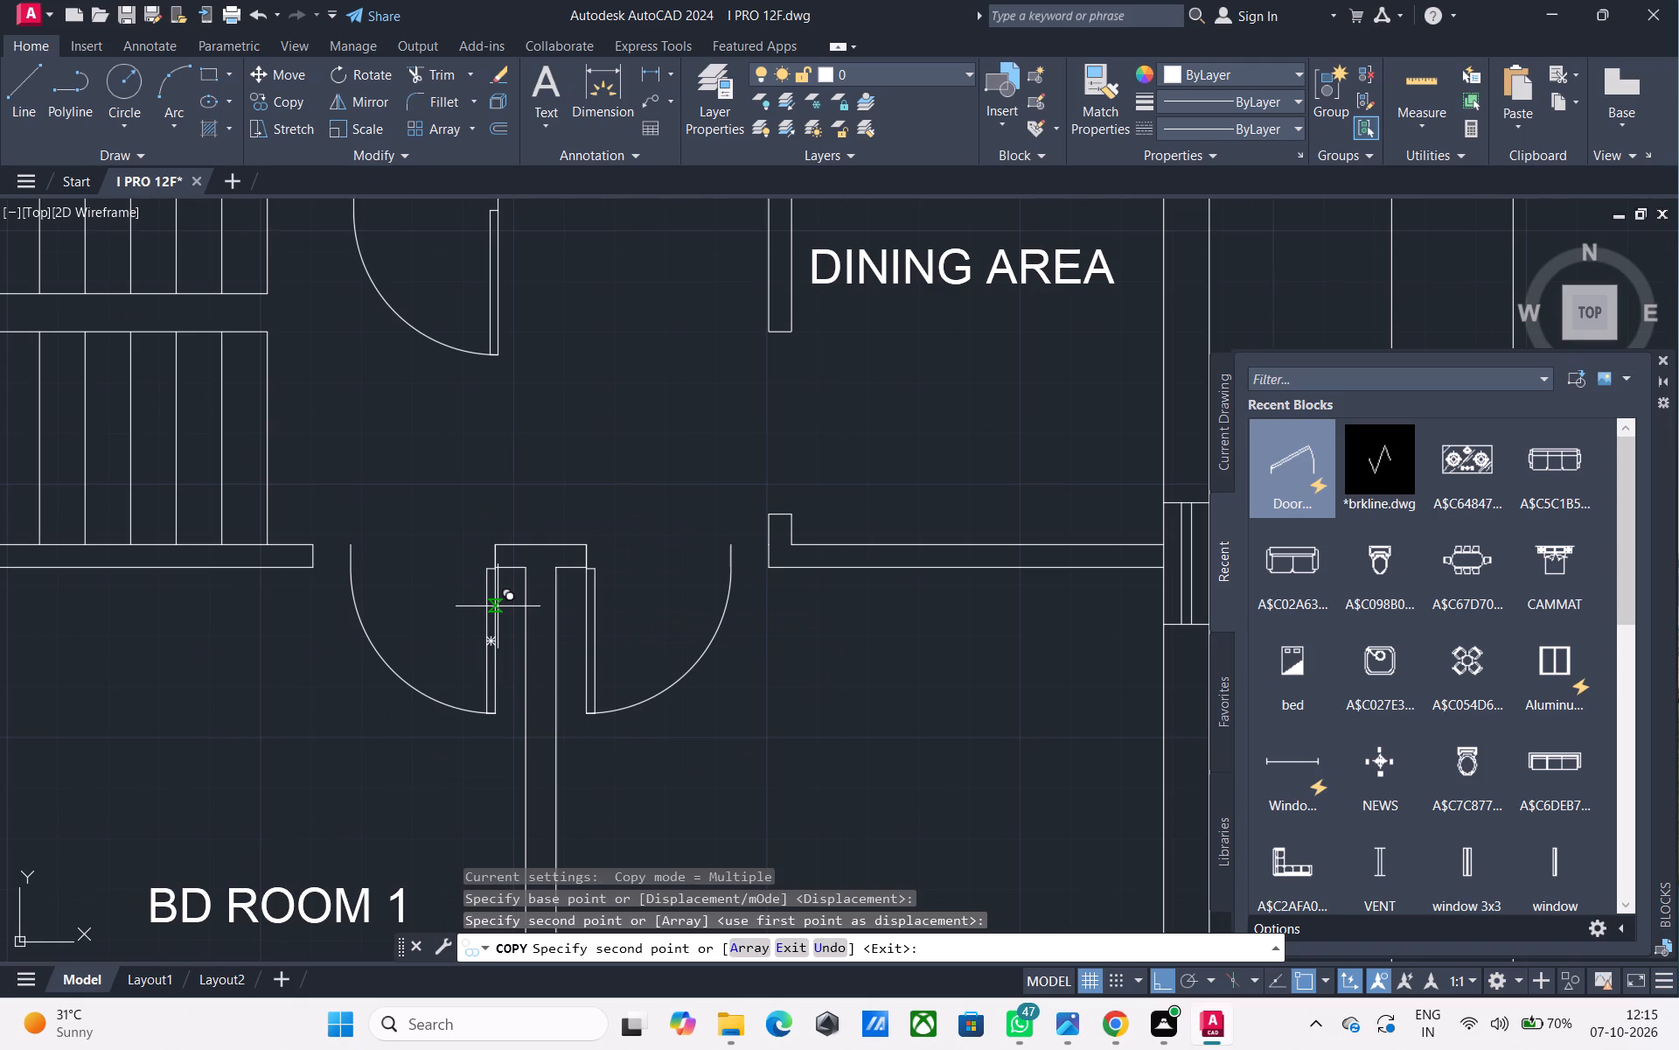
key(Escape)
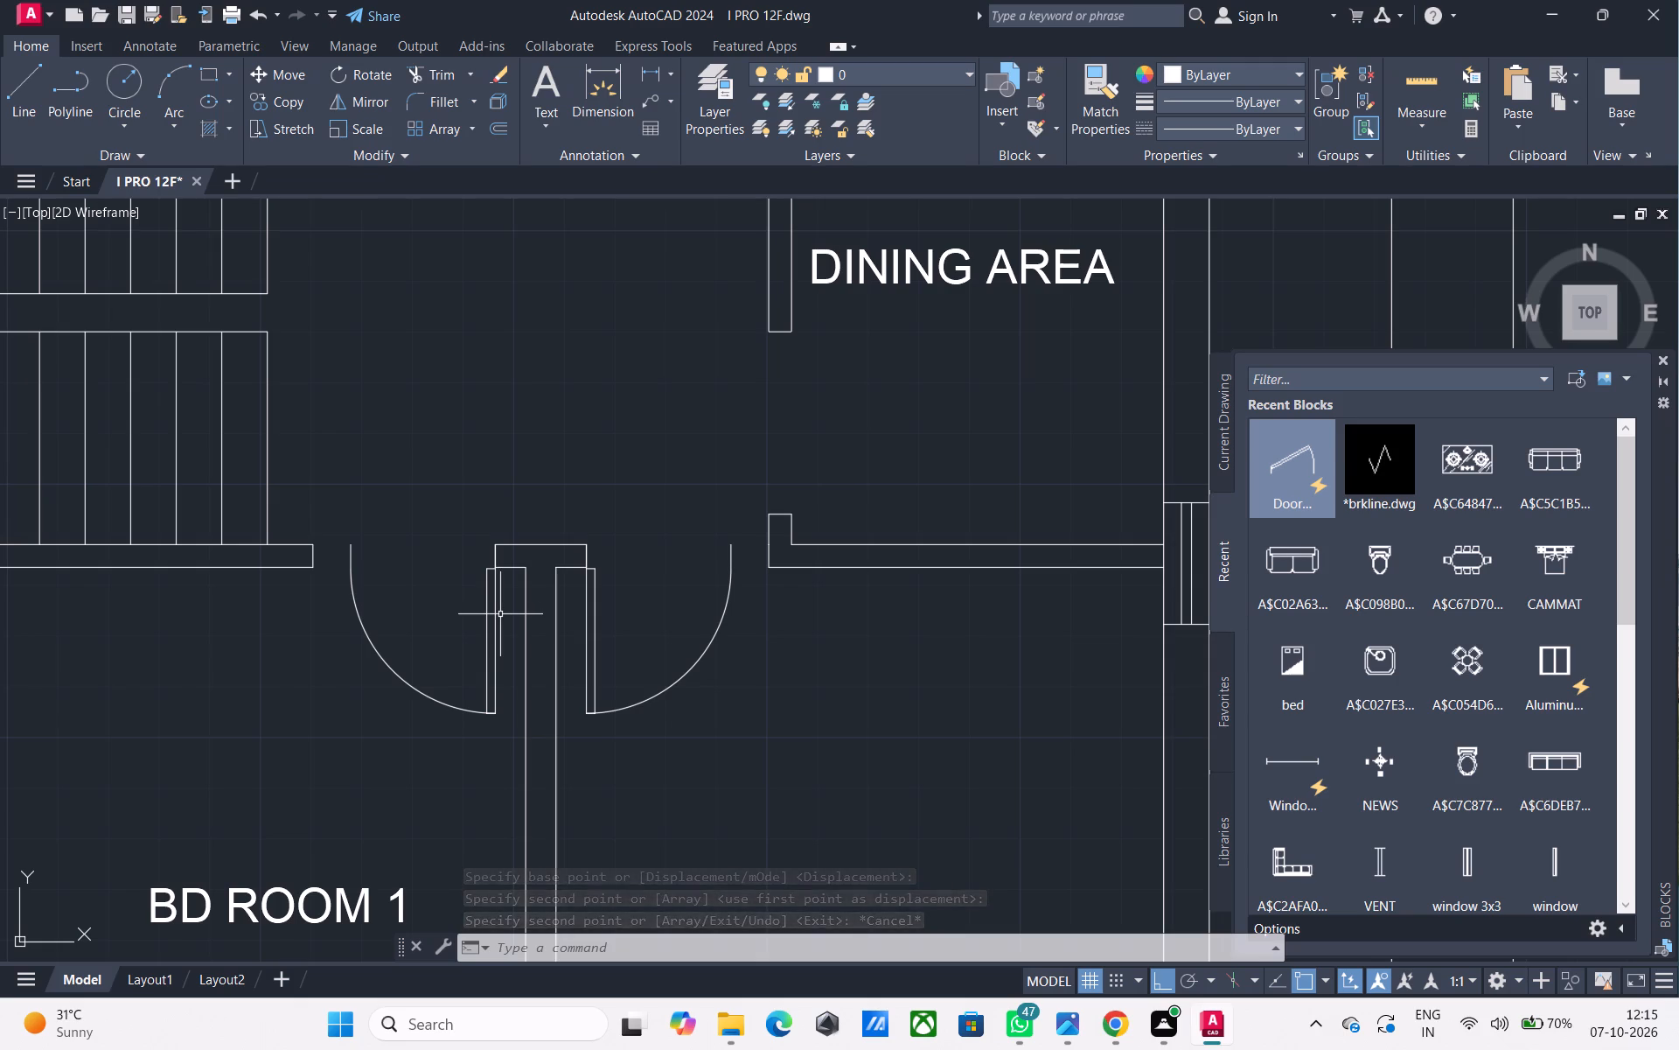
Scale the left bedroom's new door from its hinge corner so it spans the opening up to the staircase wall.
scroll(500, 634, down, 1)
middle_drag(498, 635, 434, 595)
middle_drag(461, 658, 477, 625)
scroll(477, 623, up, 3)
click(435, 619)
click(349, 520)
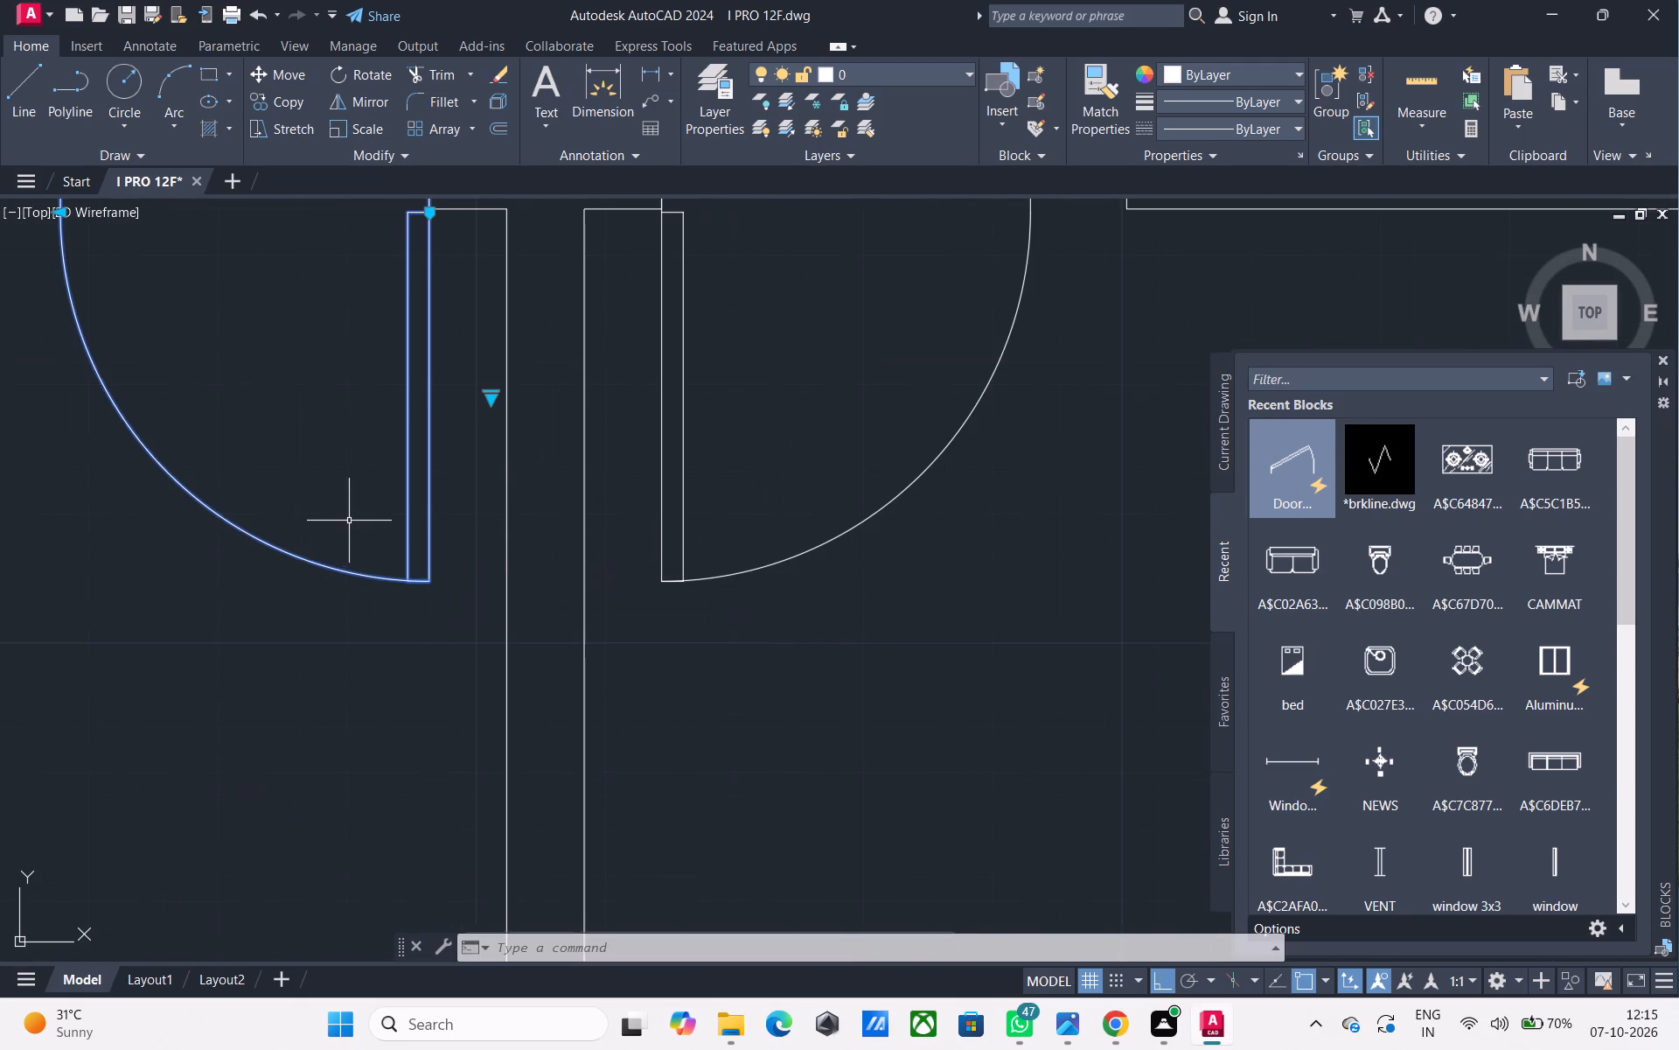
key(s)
text(C)
key(space)
middle_drag(438, 450, 441, 472)
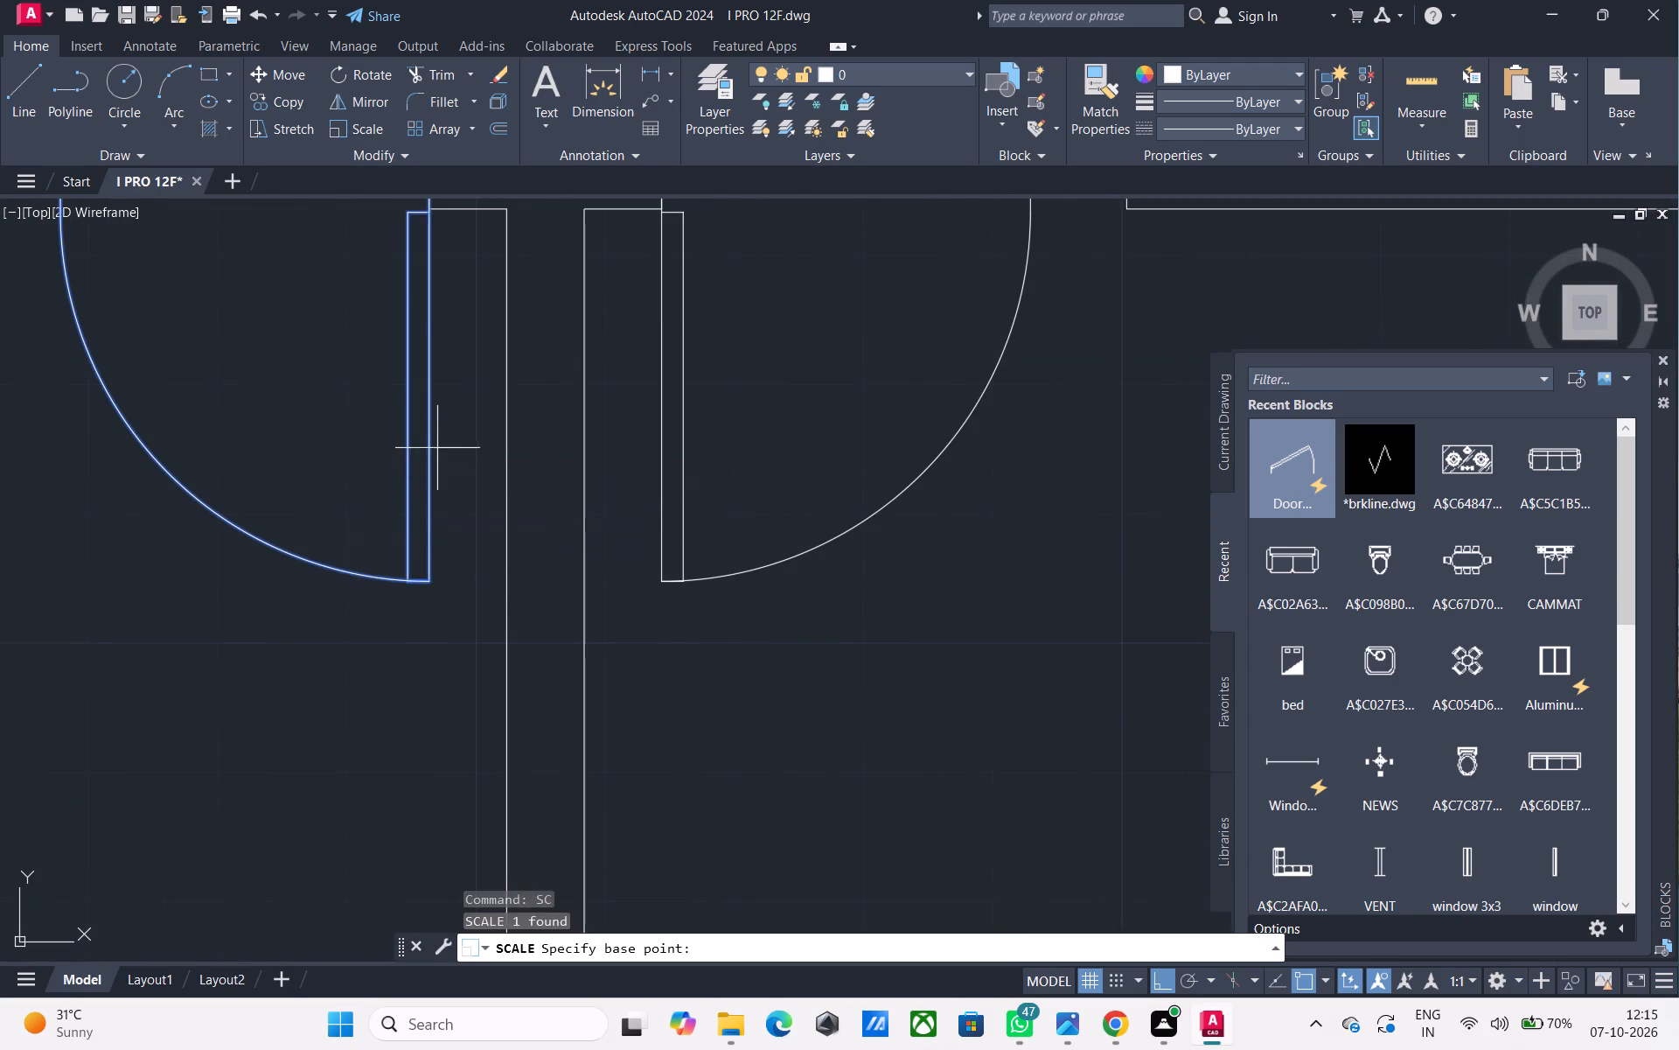
middle_drag(441, 472, 475, 781)
click(462, 479)
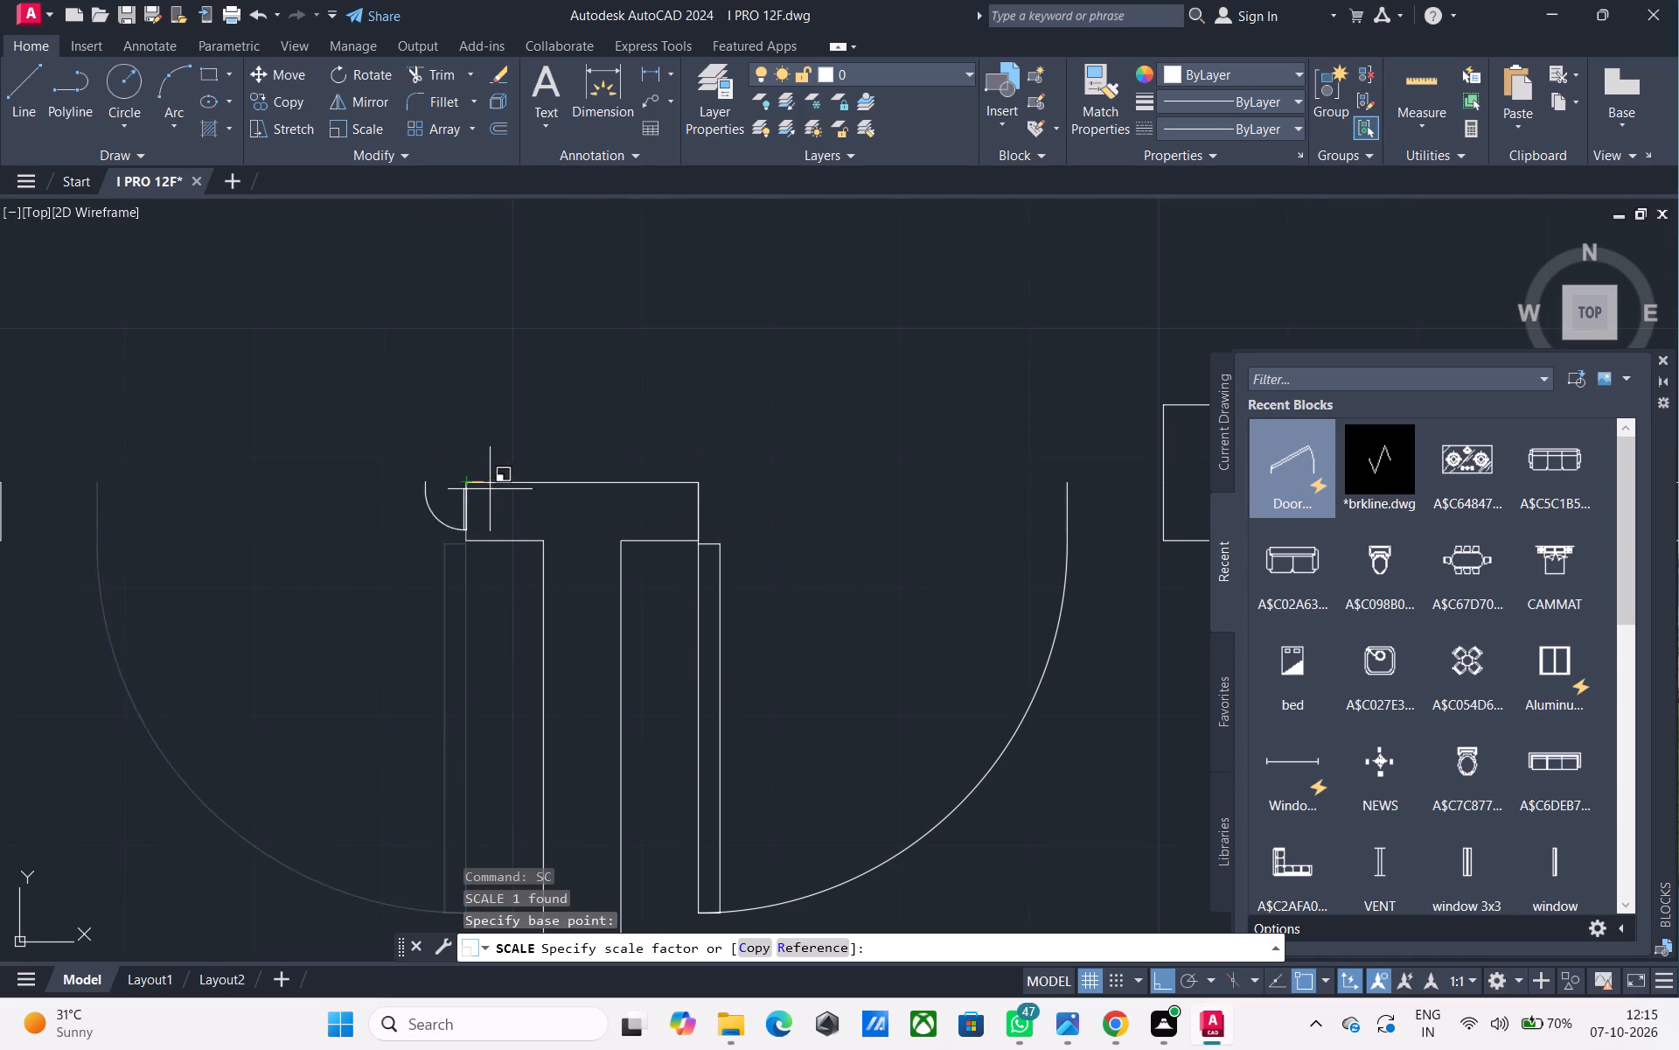
scroll(495, 490, down, 1)
middle_drag(495, 490, 506, 492)
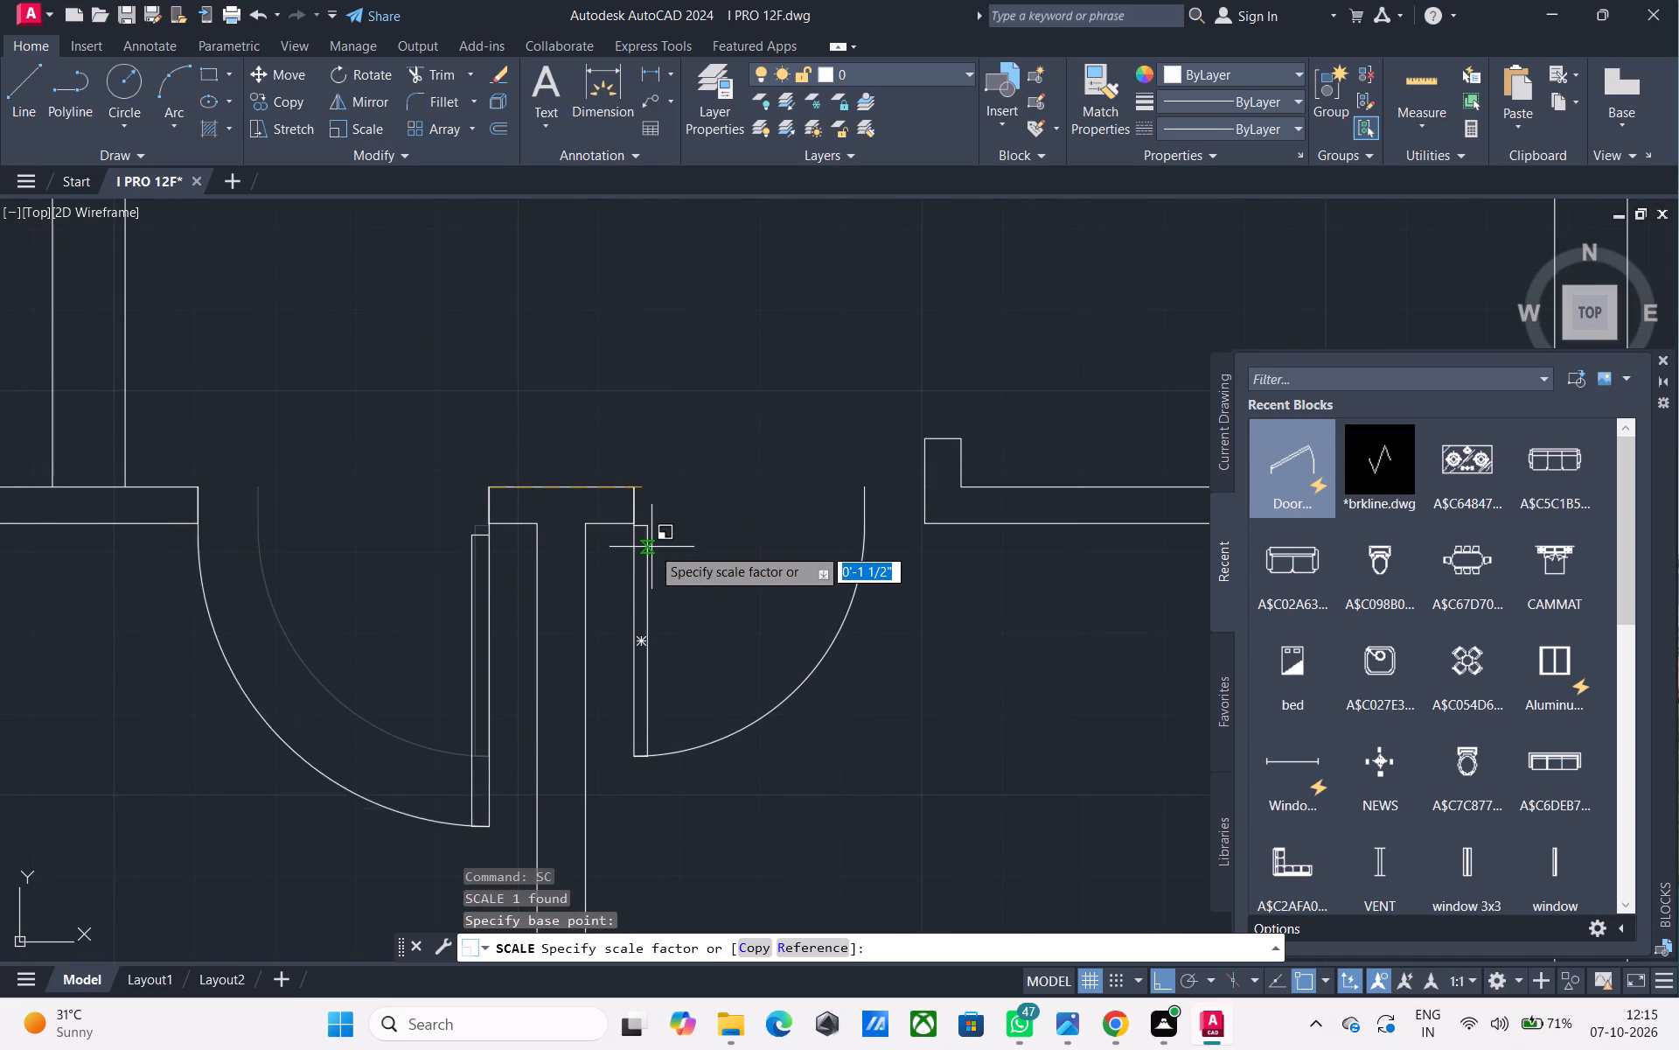
click(658, 549)
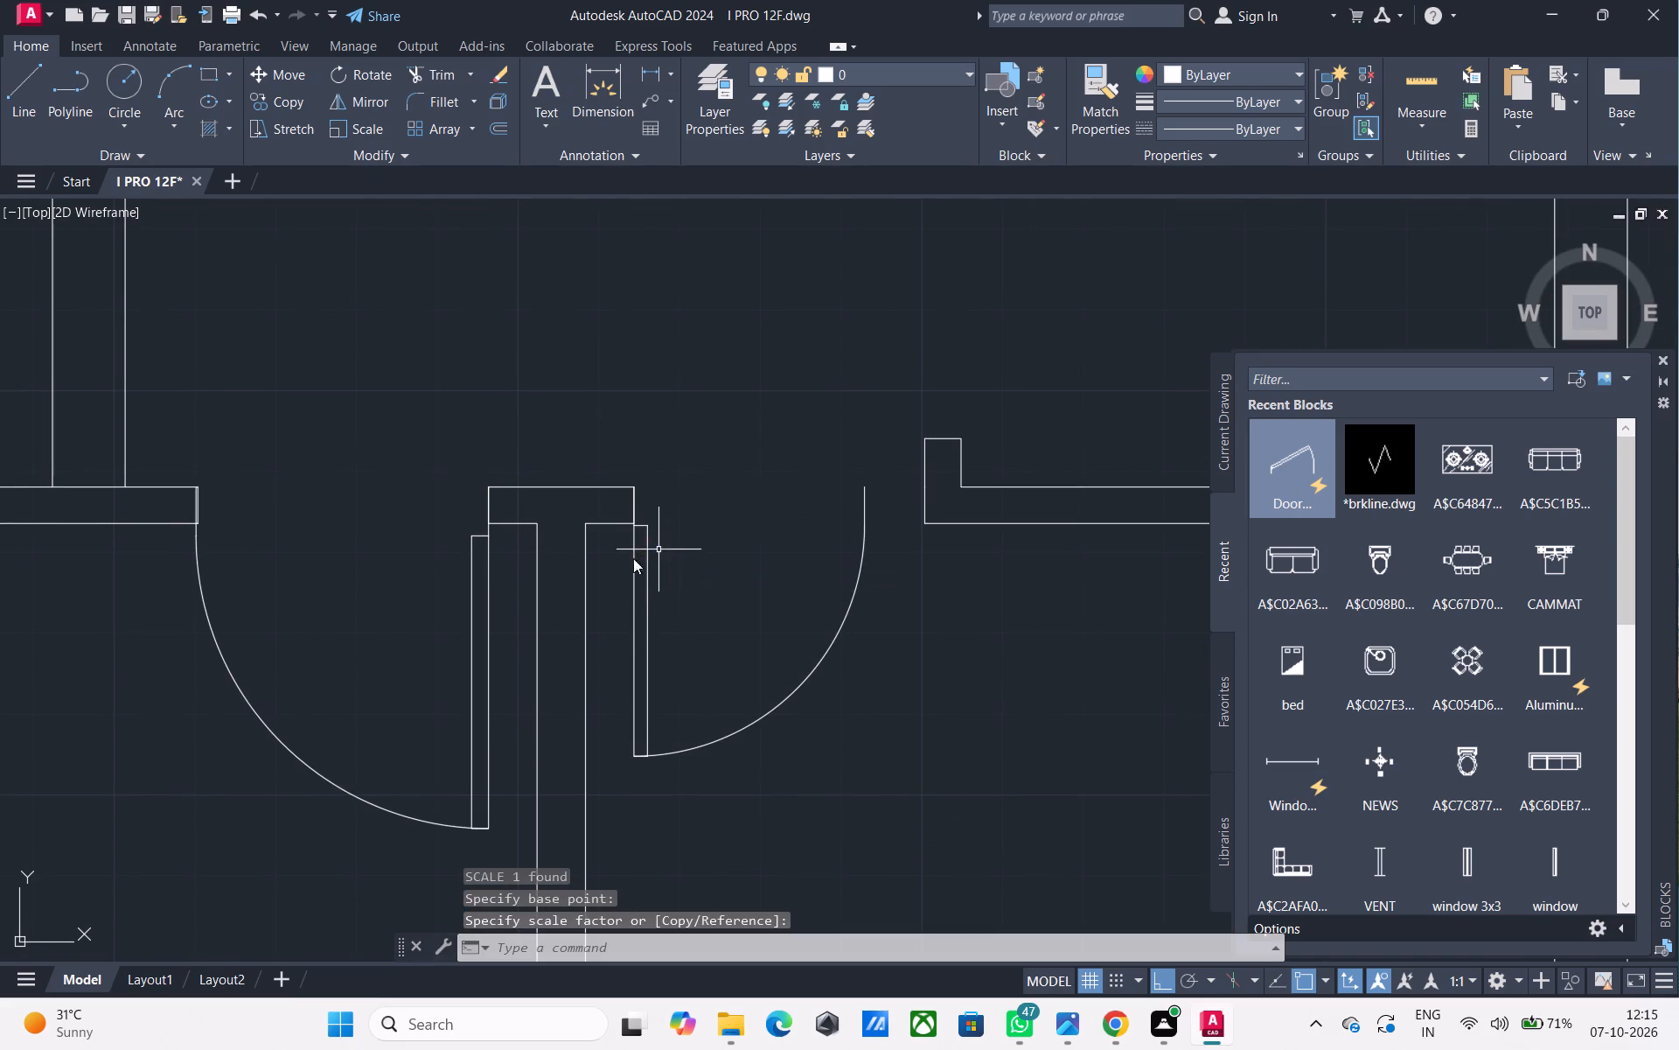
Scale the right bedroom's new door from its hinge corner so it spans the opening up to the dining area wall.
middle_drag(693, 583, 668, 568)
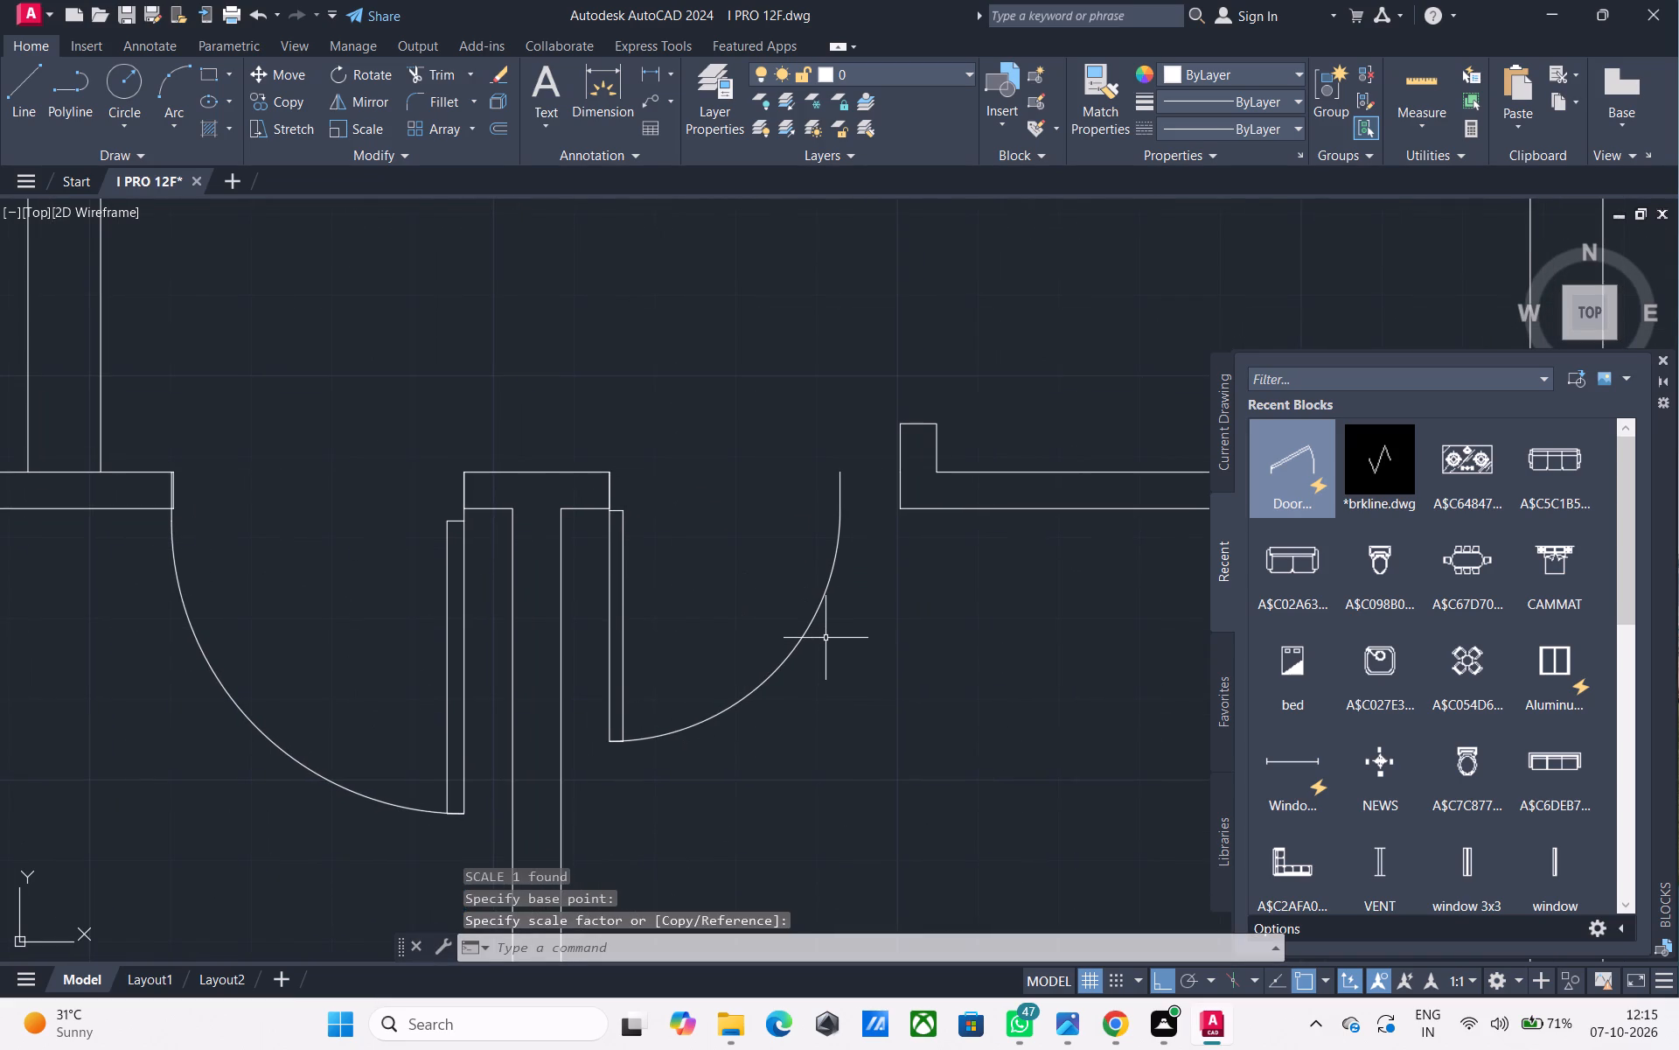
middle_drag(826, 638, 812, 610)
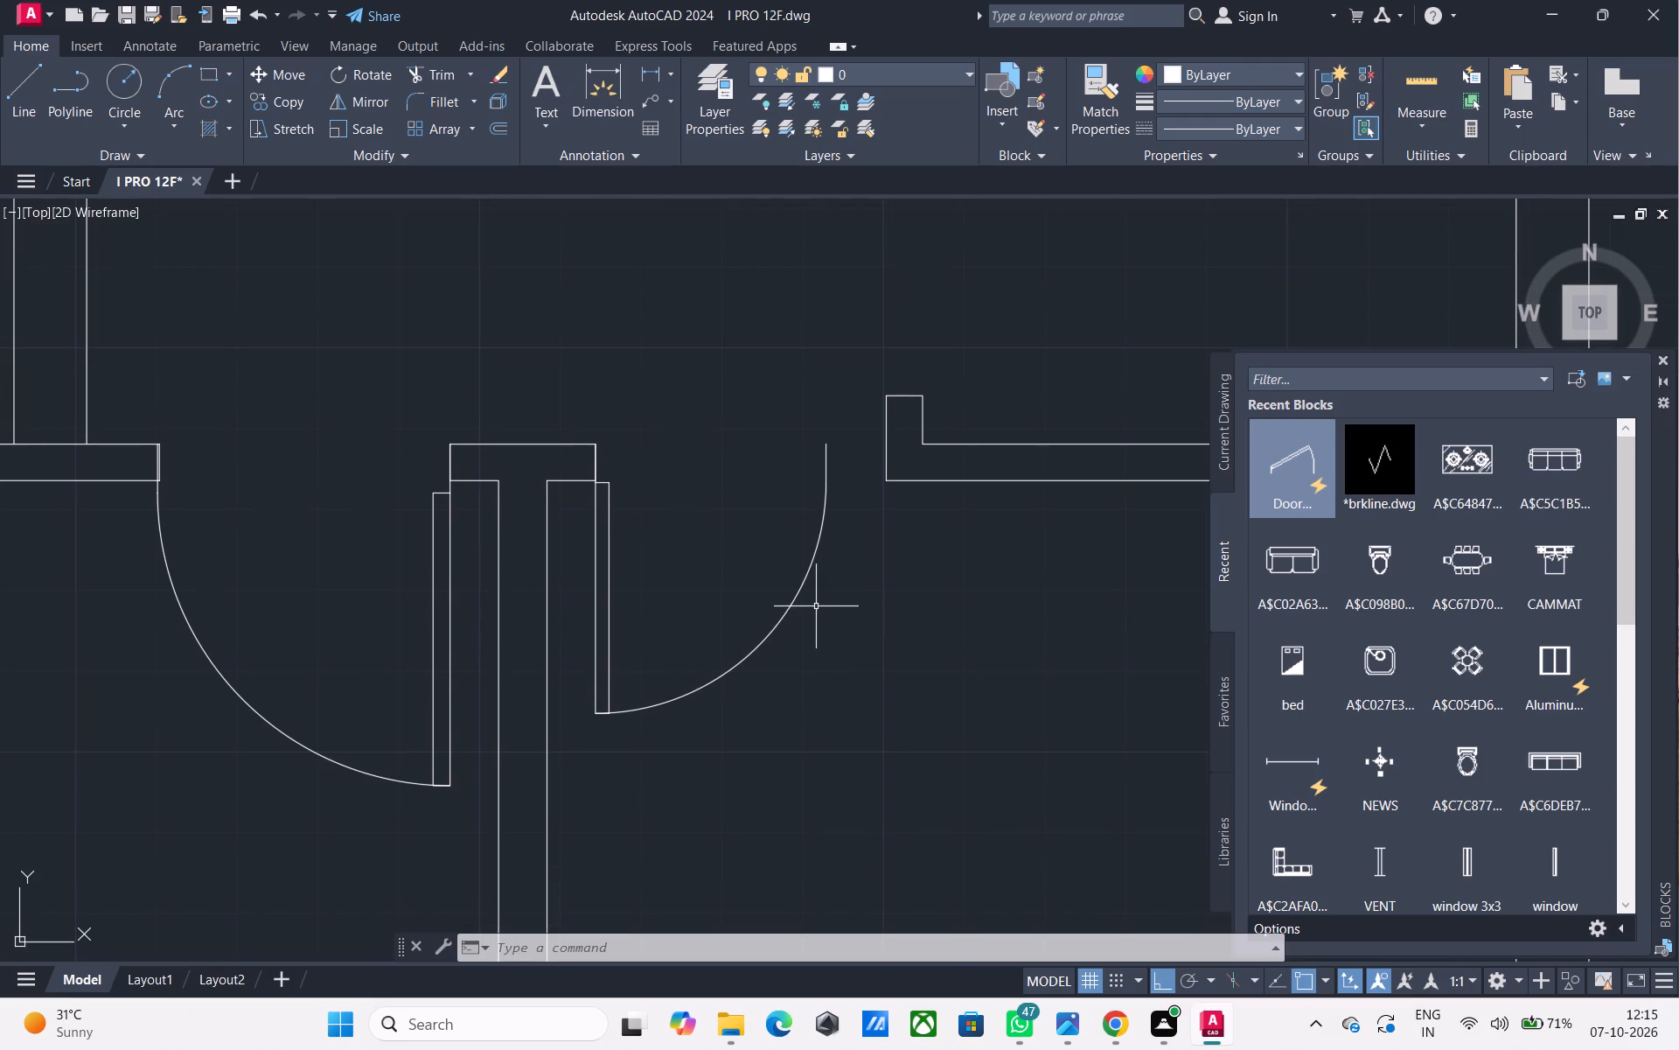
click(805, 622)
click(780, 600)
text(SC)
key(space)
click(594, 447)
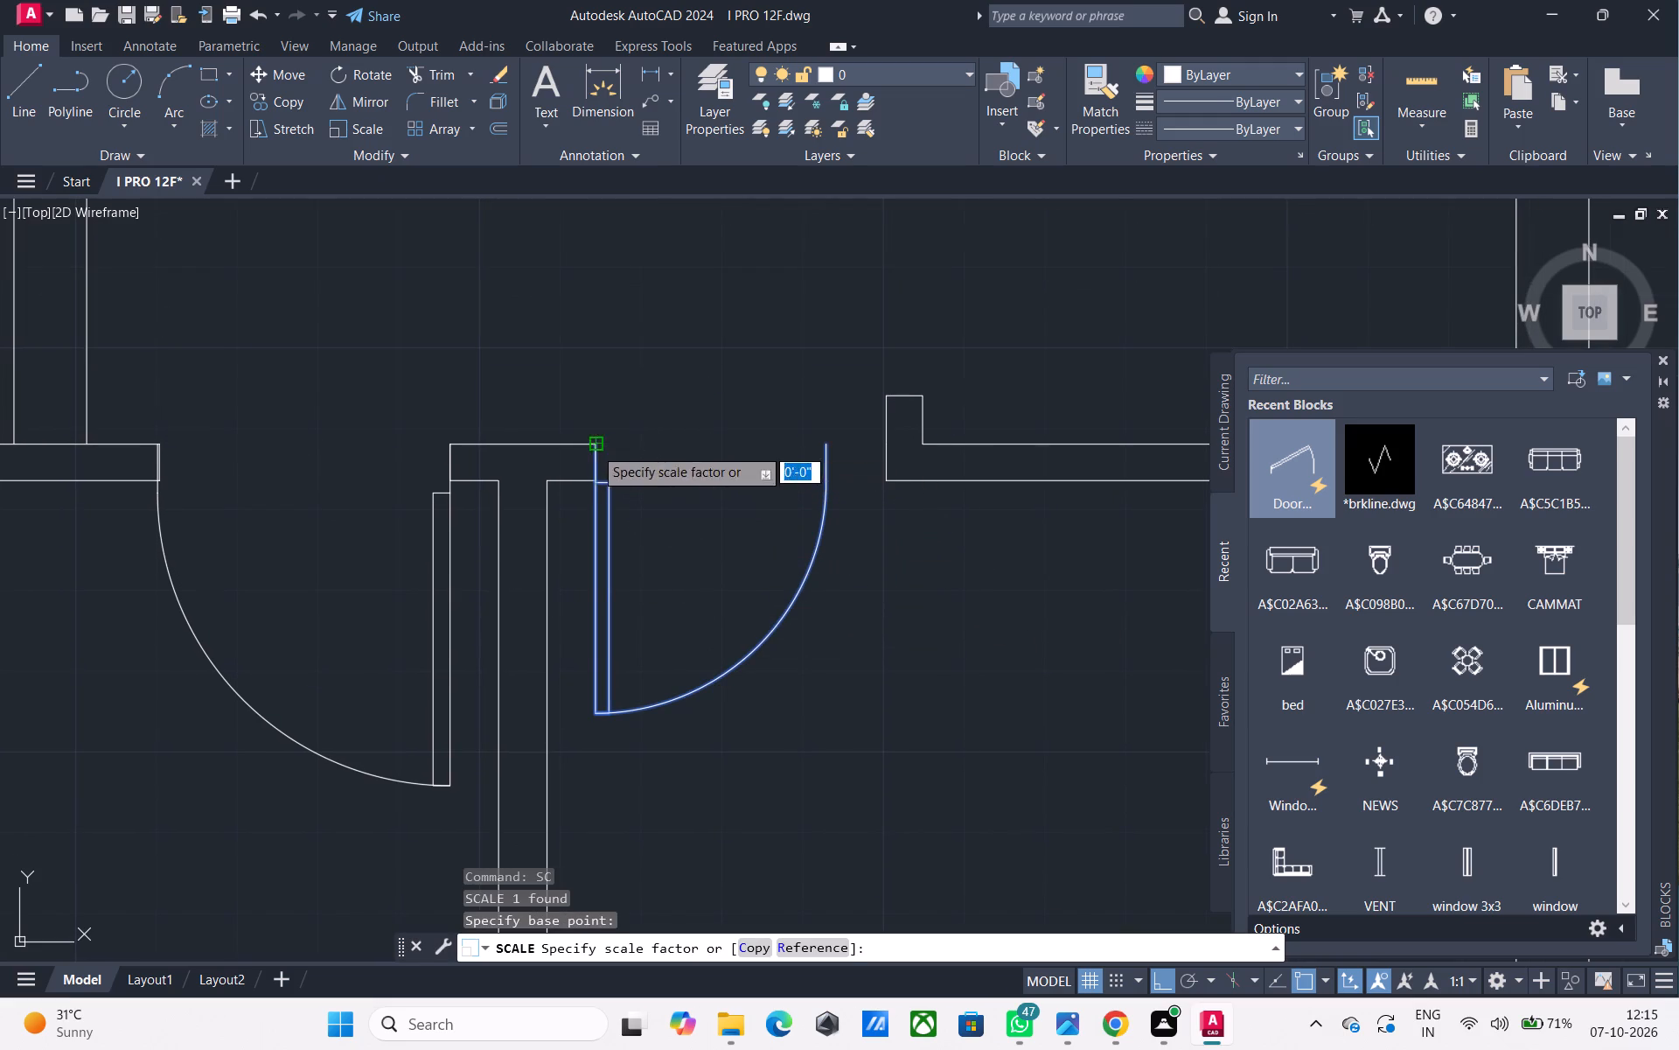
click(765, 540)
Examine the reworked floor plan alongside the original plan.
scroll(769, 547, down, 3)
scroll(820, 622, down, 1)
middle_drag(817, 624, 767, 589)
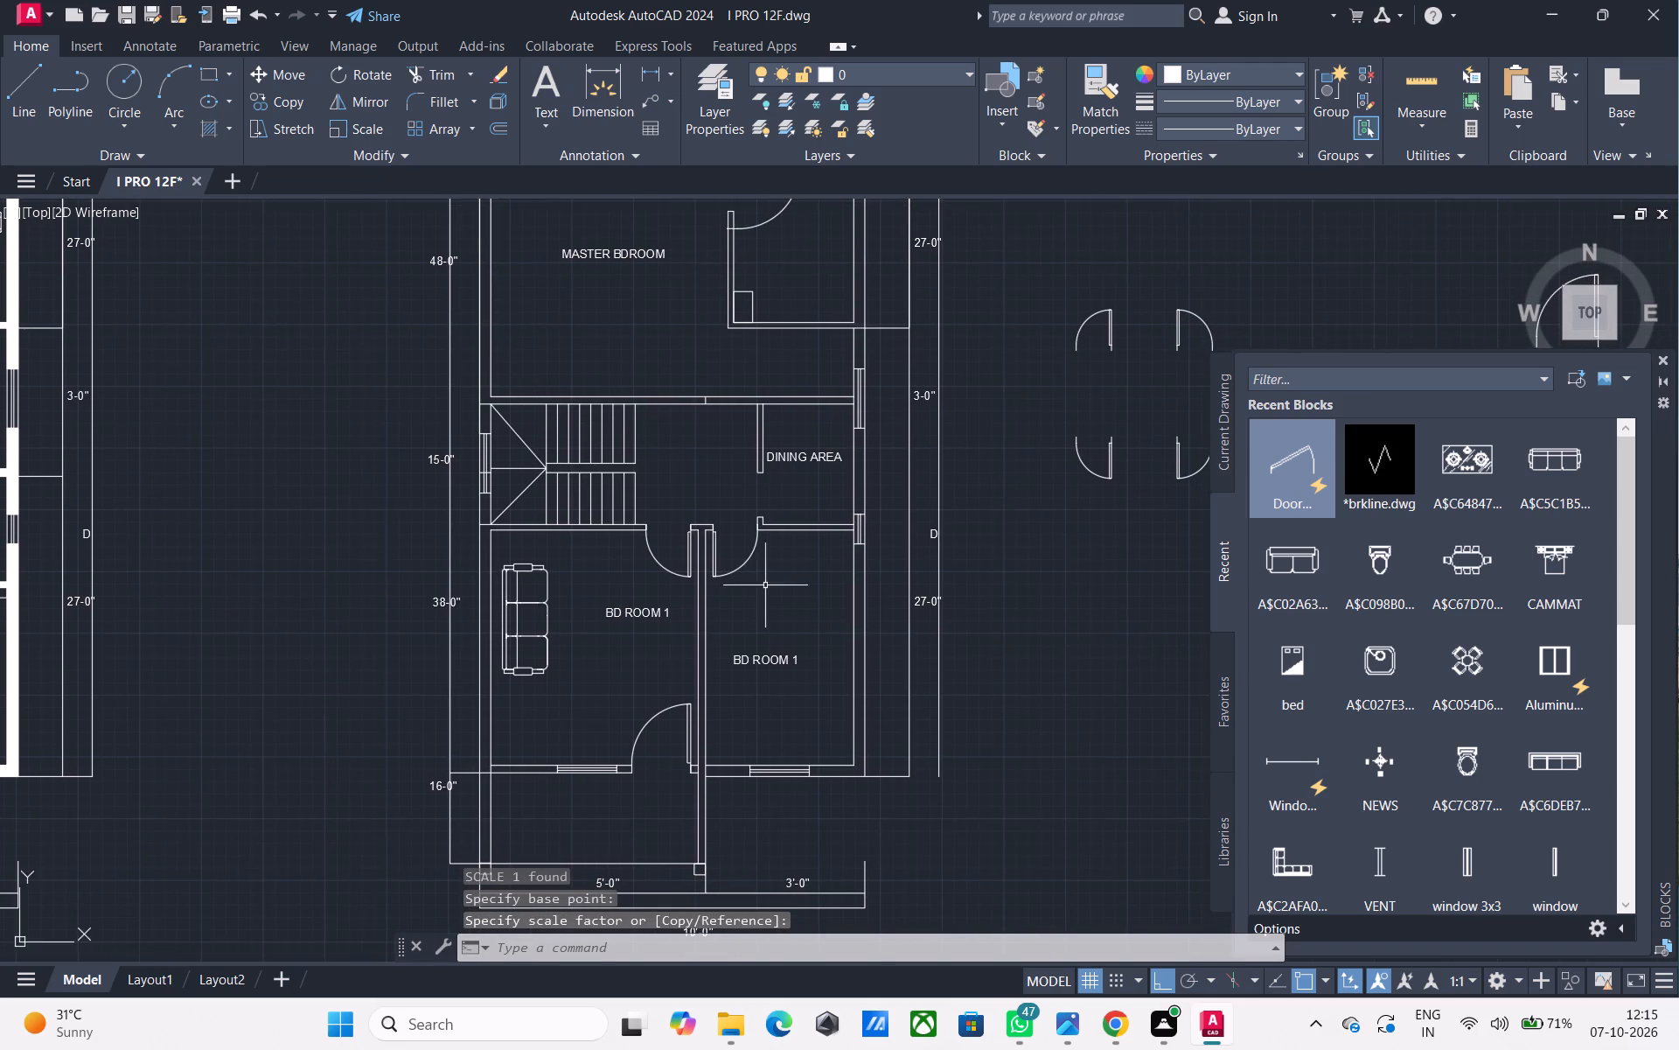
scroll(756, 566, down, 1)
middle_drag(756, 566, 759, 610)
middle_drag(755, 523, 750, 545)
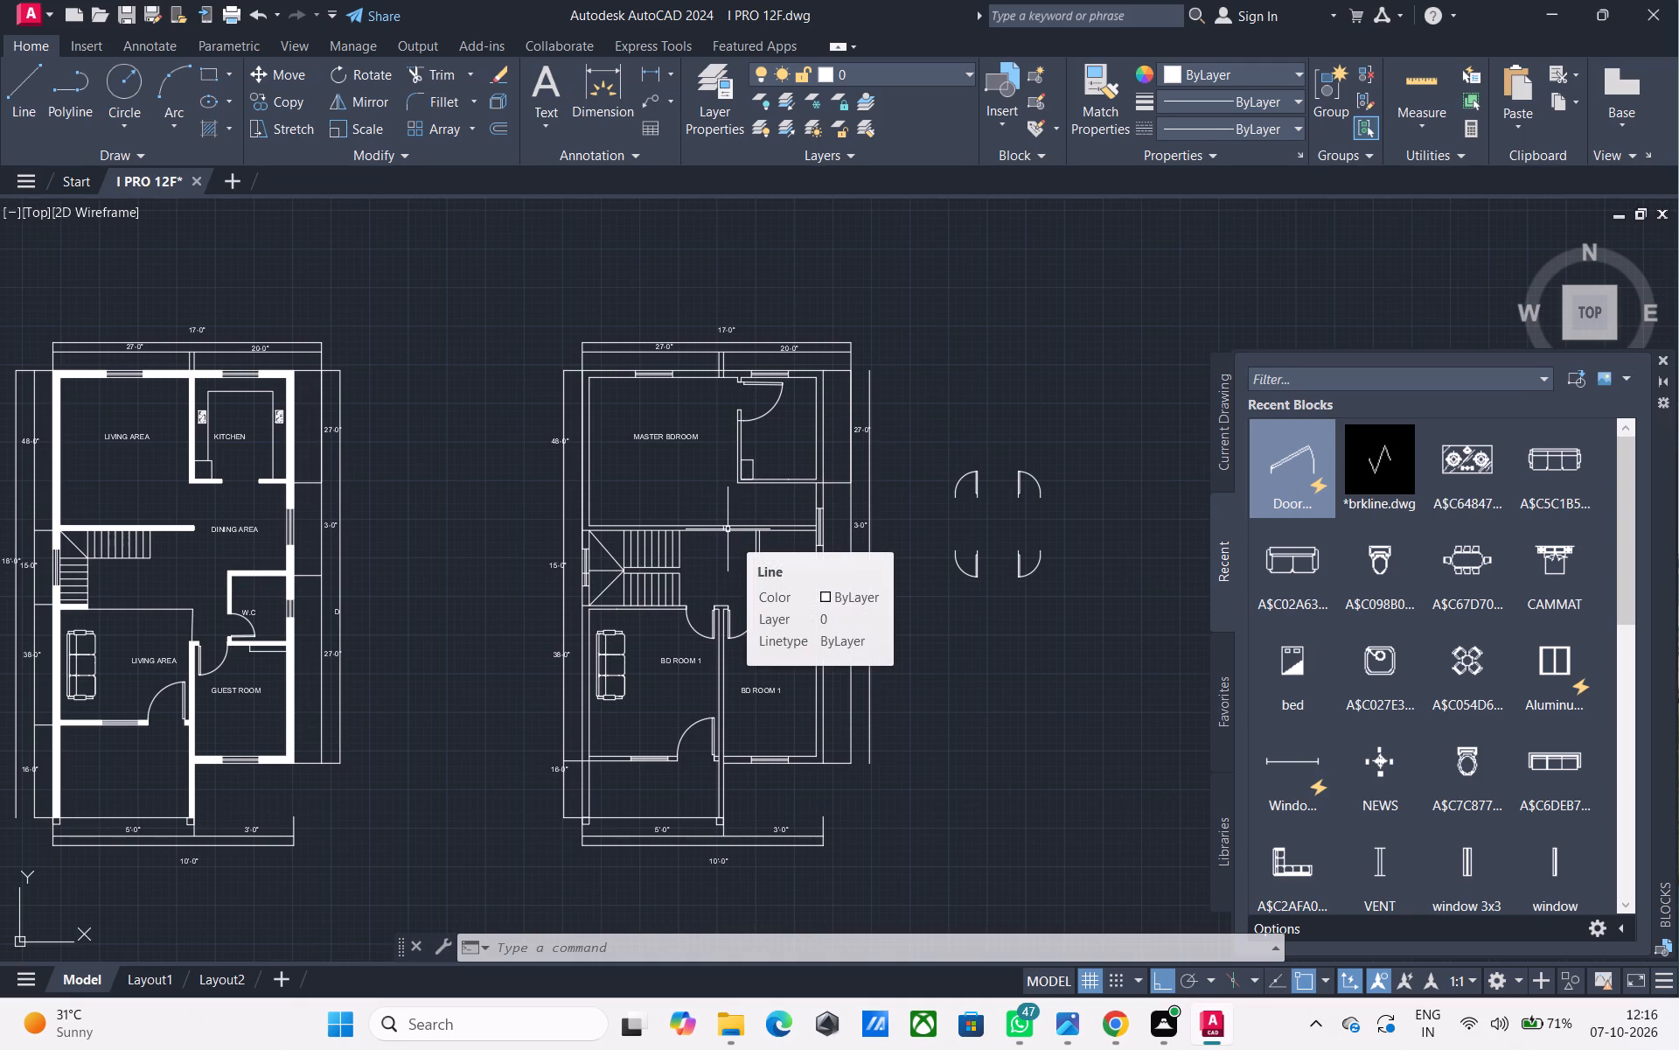
middle_drag(728, 529, 692, 537)
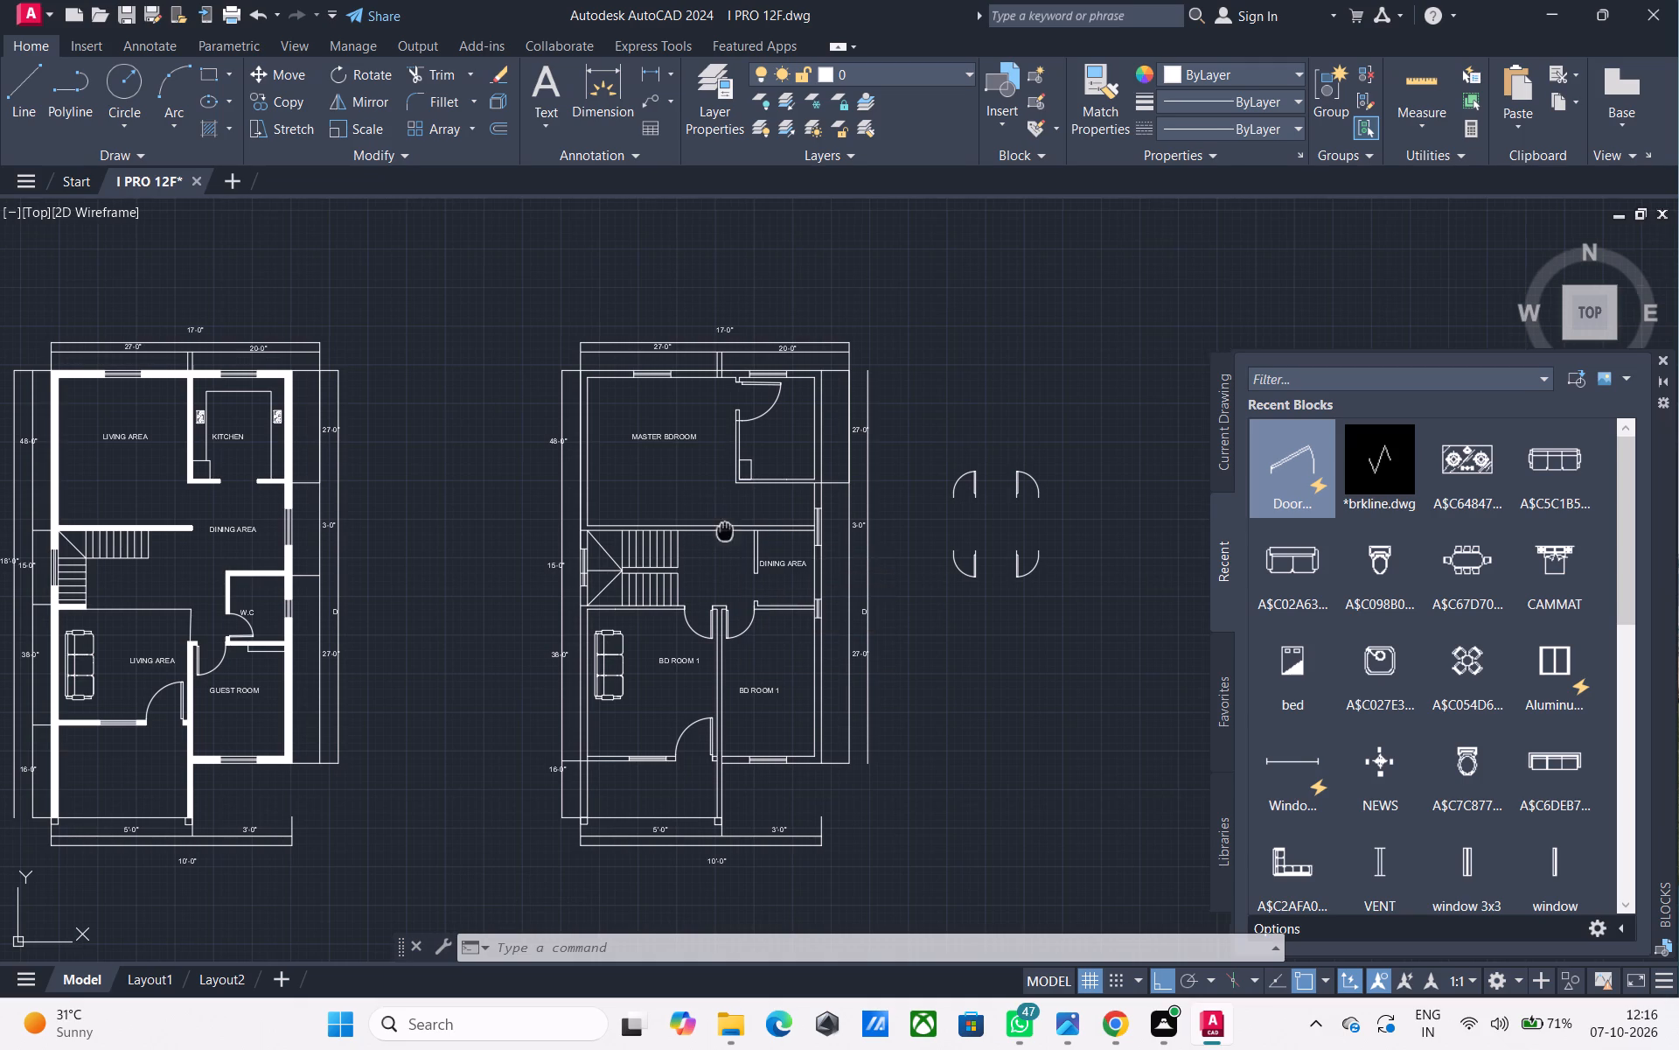
middle_drag(692, 537, 684, 538)
middle_drag(666, 549, 637, 539)
Draw a cross line in the master bedroom's lower wall near the stairs and trim the wall to the existing cross line.
scroll(618, 535, up, 2)
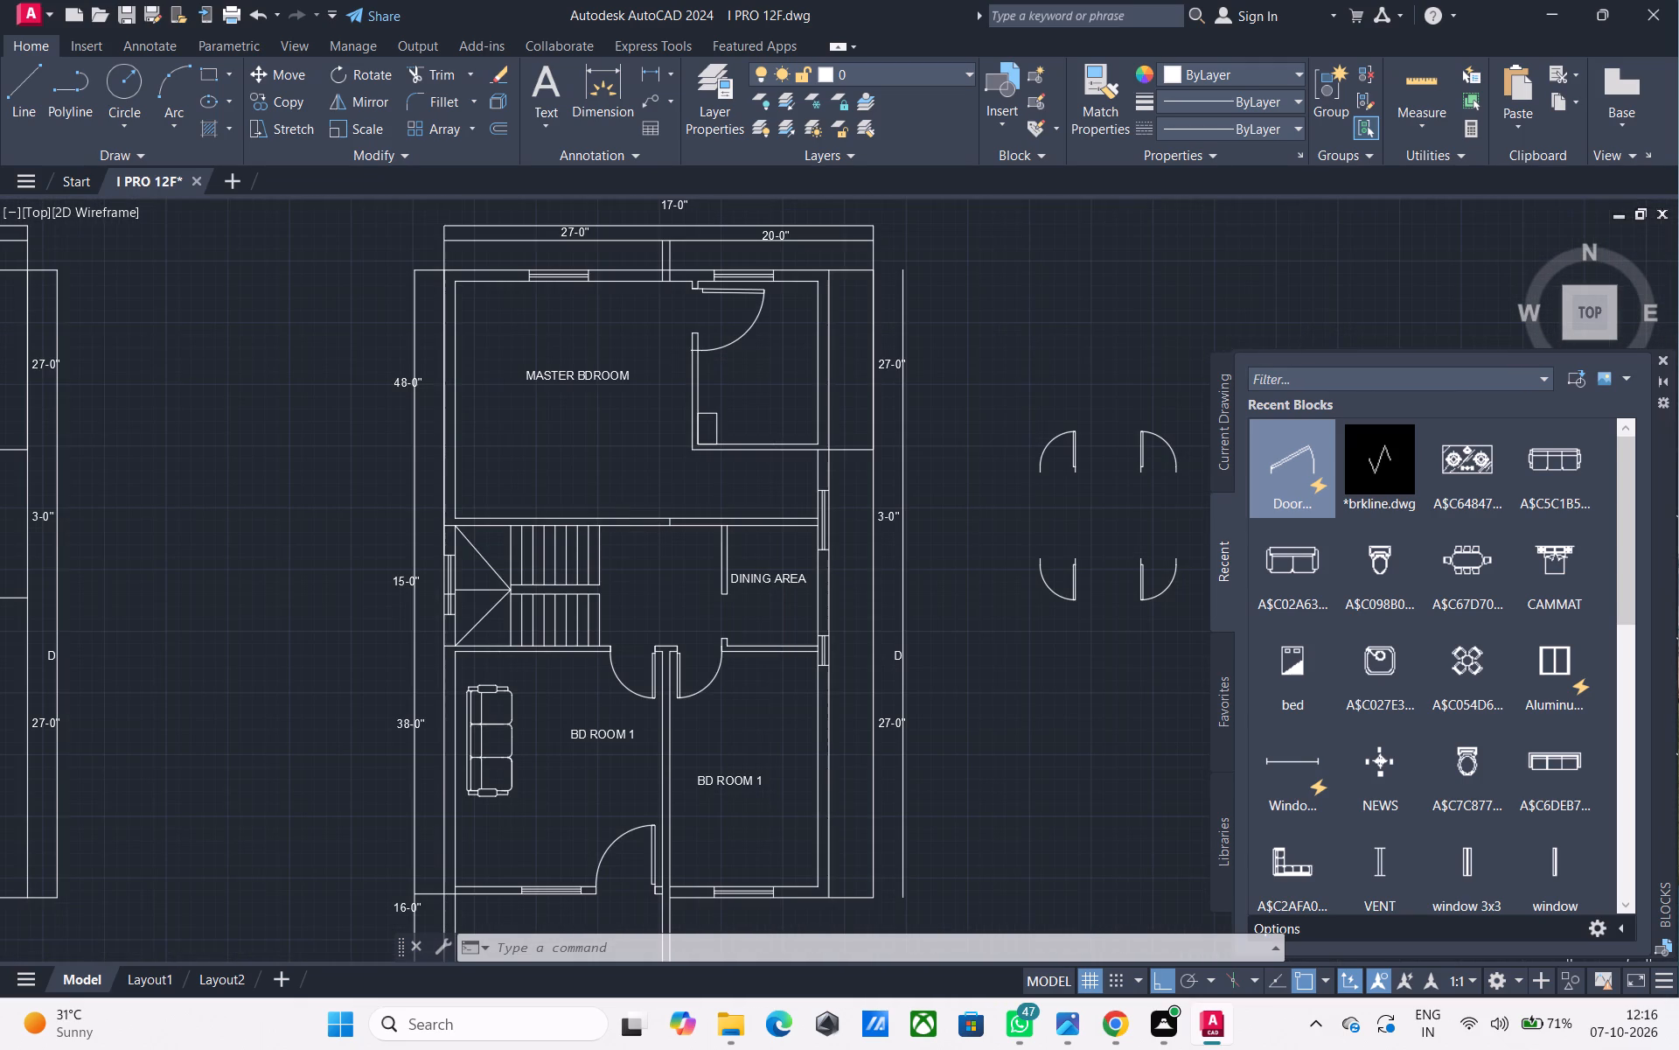
scroll(618, 535, up, 1)
text(L)
key(space)
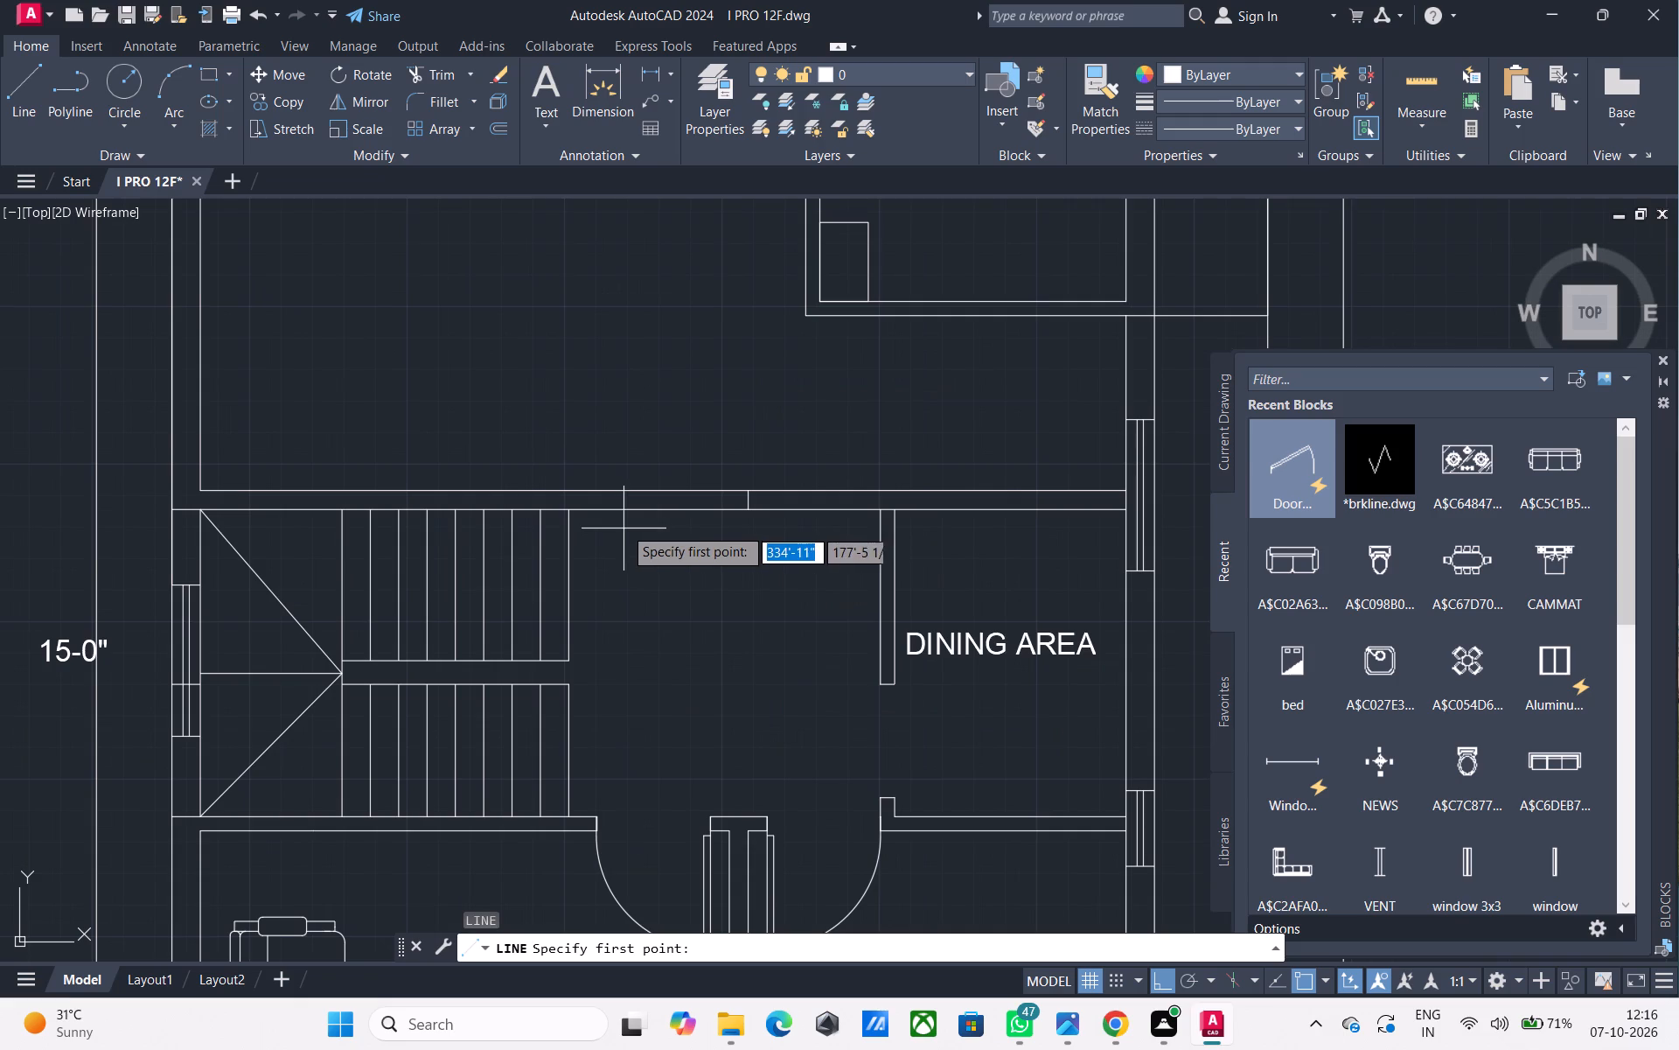
click(614, 509)
click(613, 492)
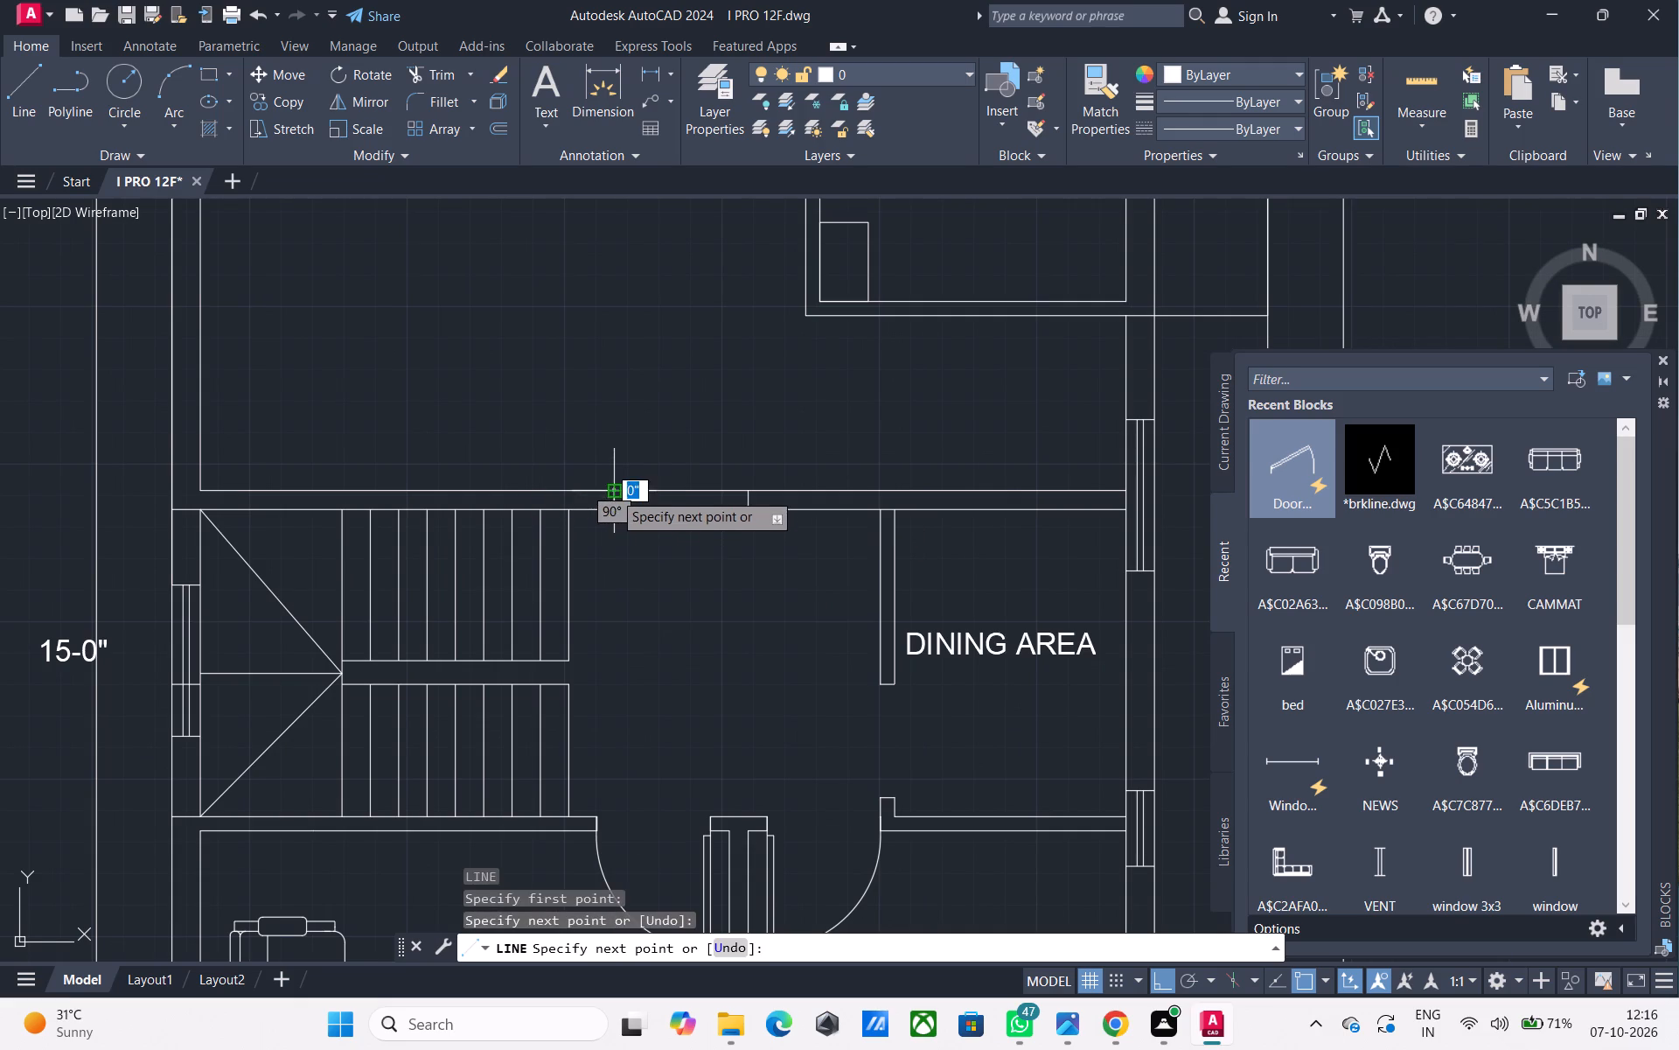
key(Escape)
text(TR)
key(space)
click(671, 537)
click(657, 458)
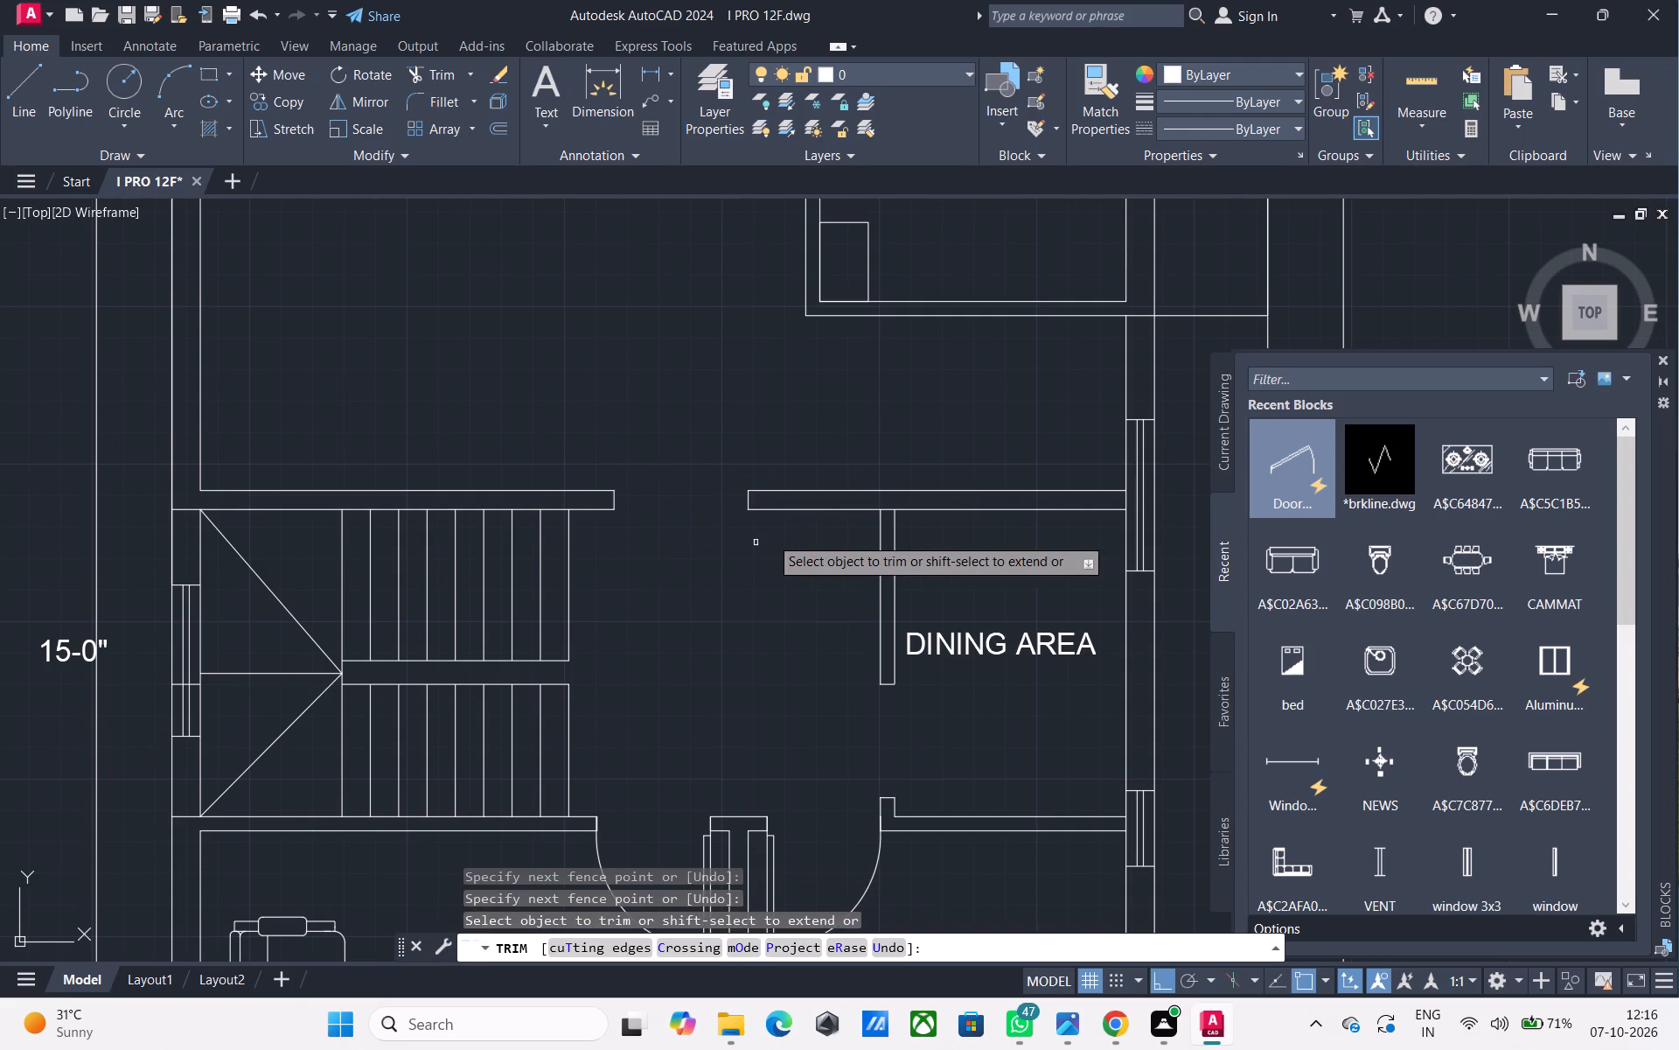
scroll(773, 525, down, 1)
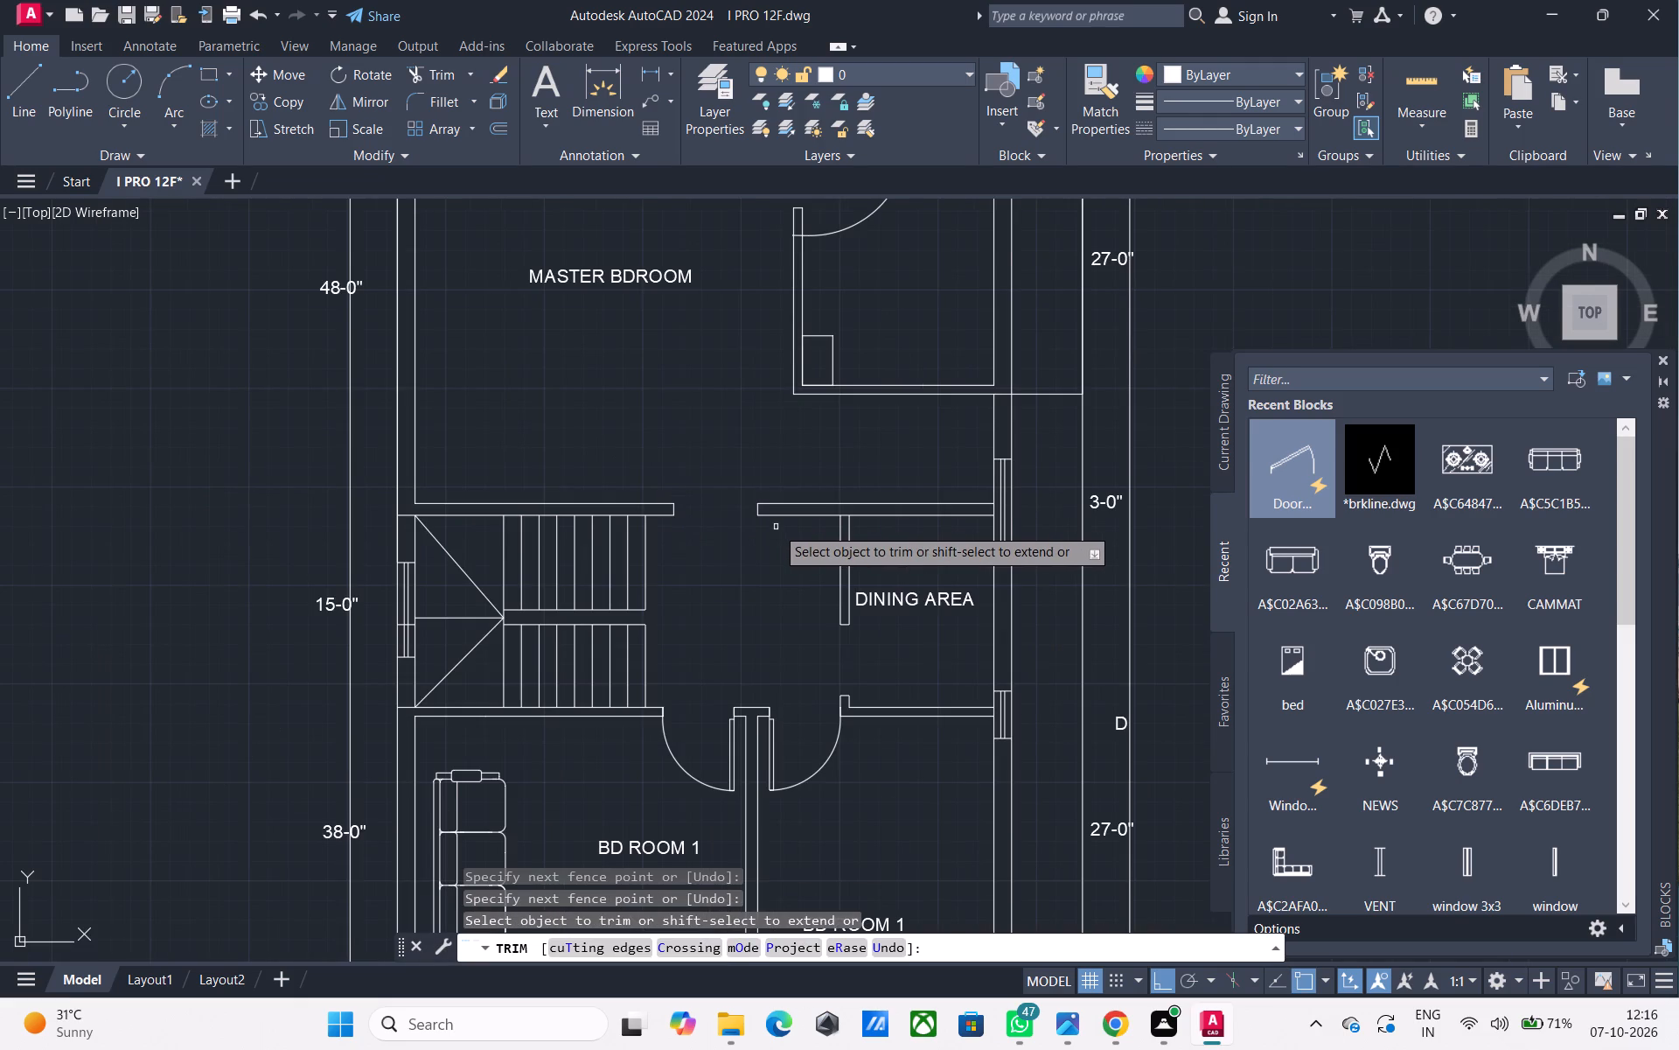
key(Escape)
Extend the dining area partition's left line up through the master bedroom's lower wall.
text(EC)
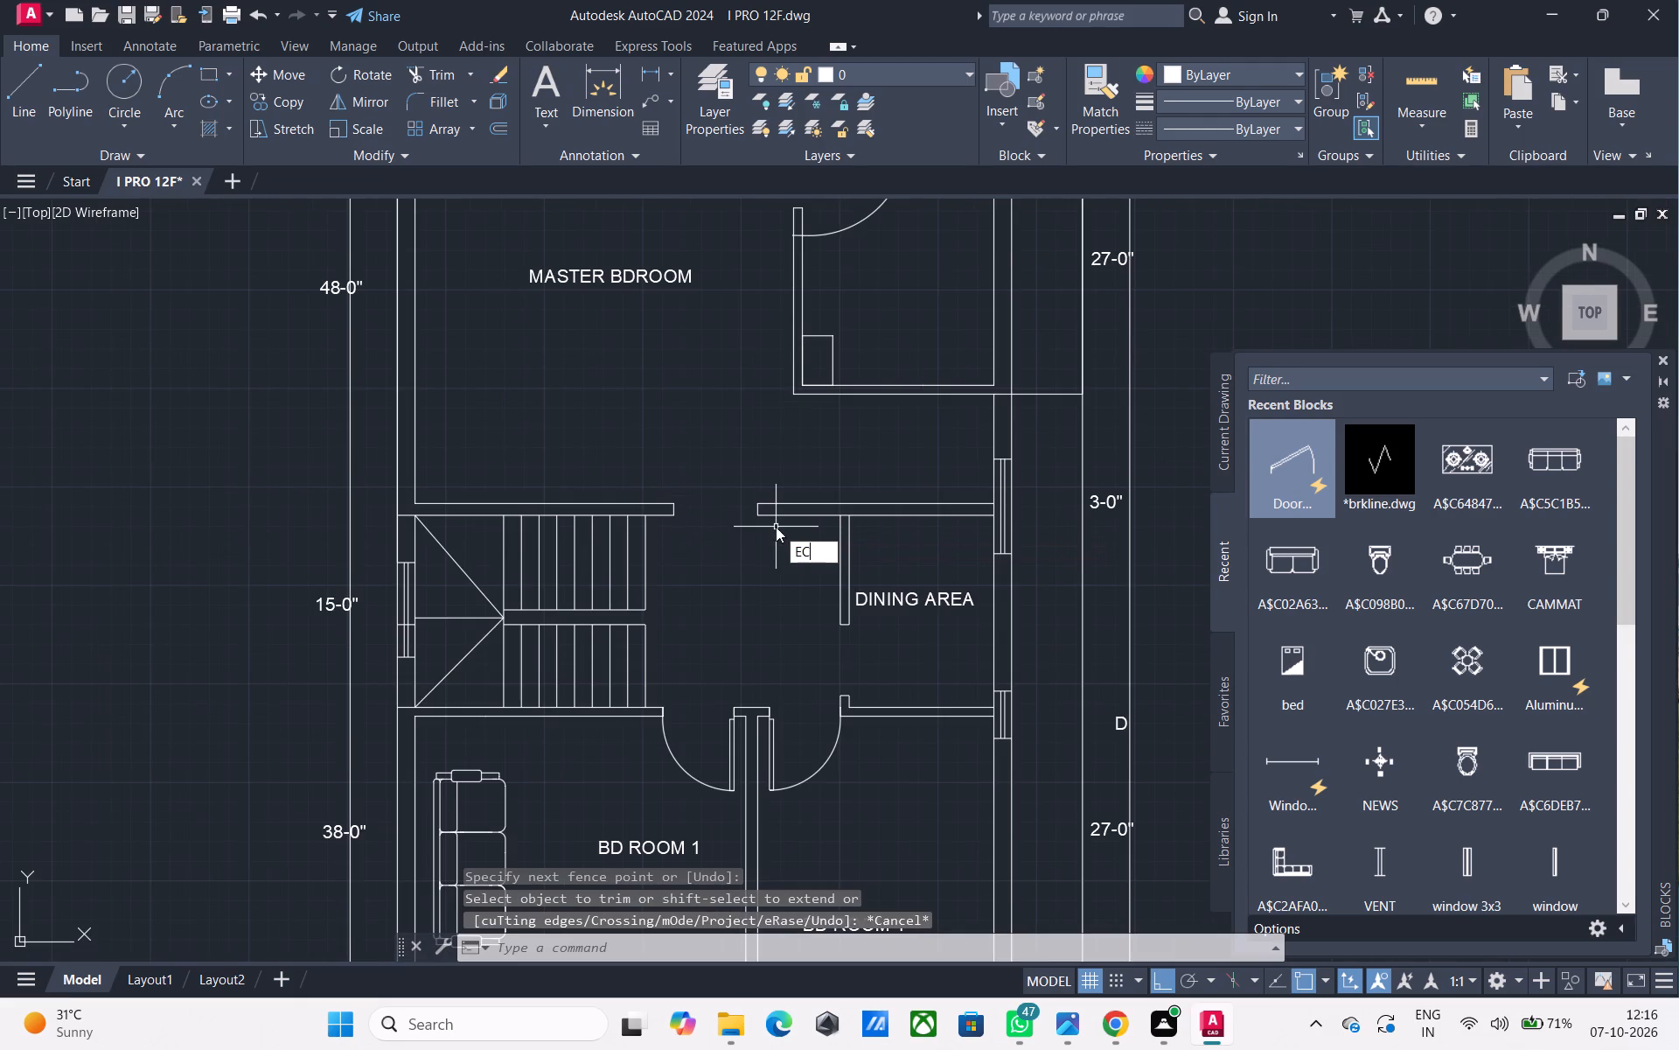
key(Escape)
text(EX)
key(space)
click(871, 544)
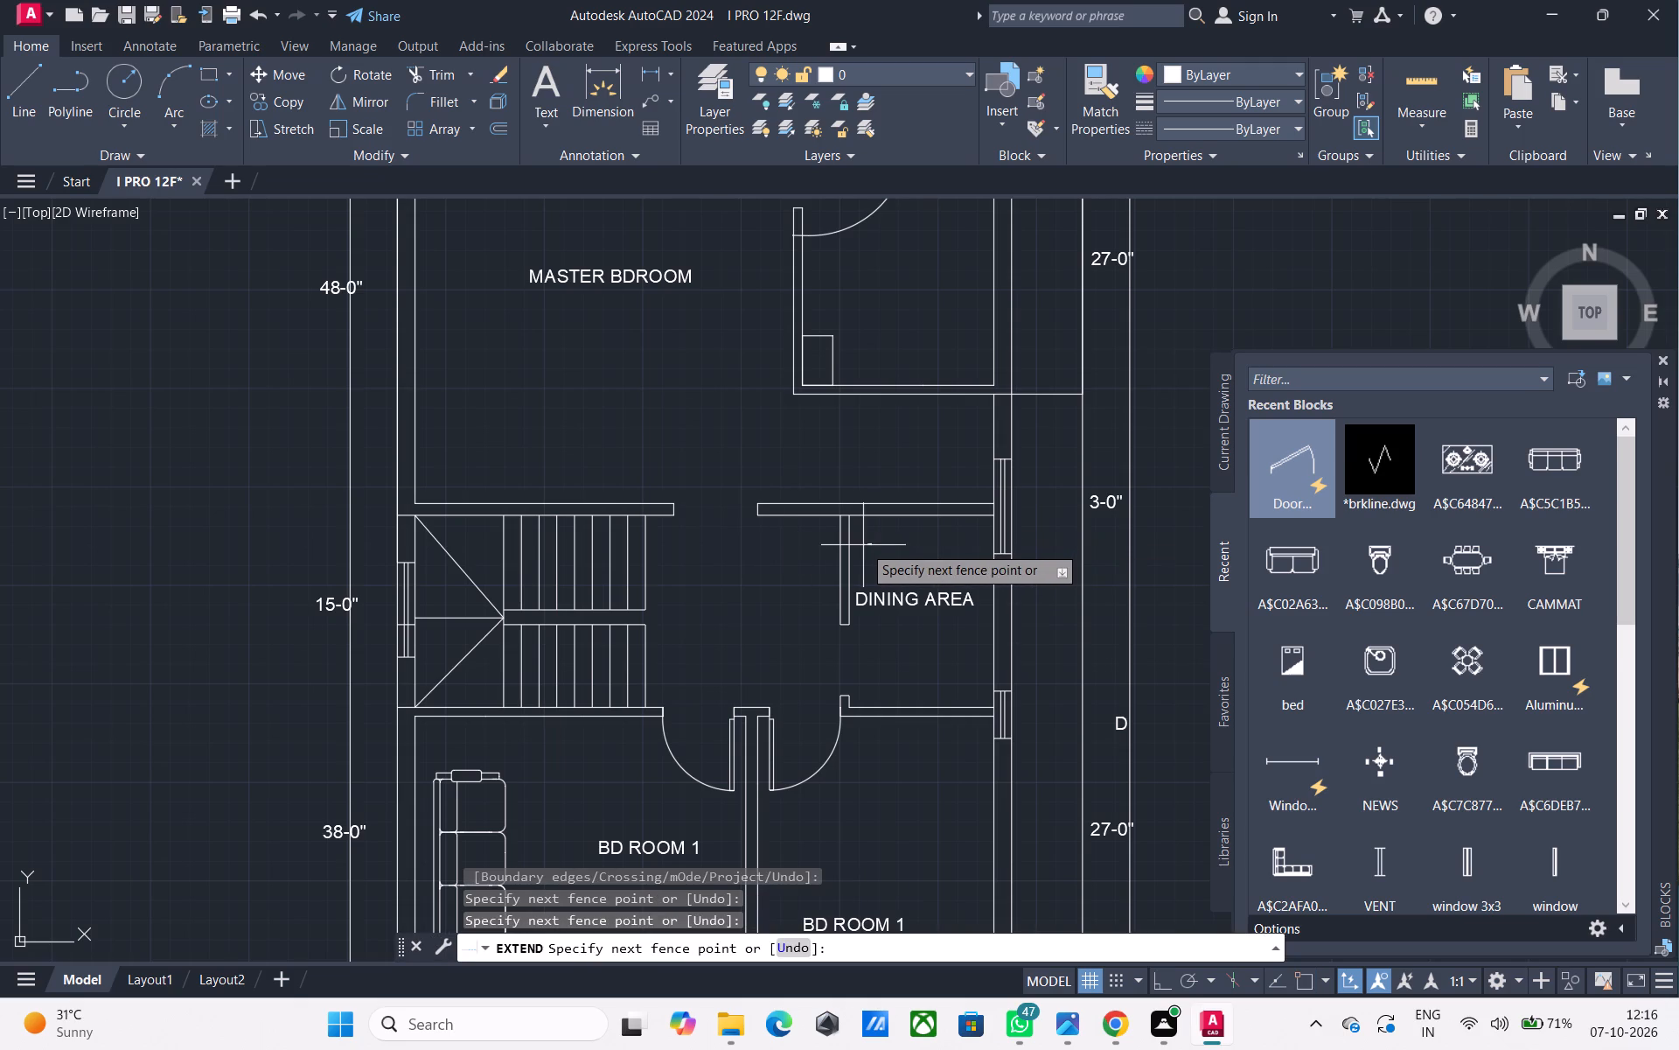
click(865, 545)
click(841, 542)
key(Escape)
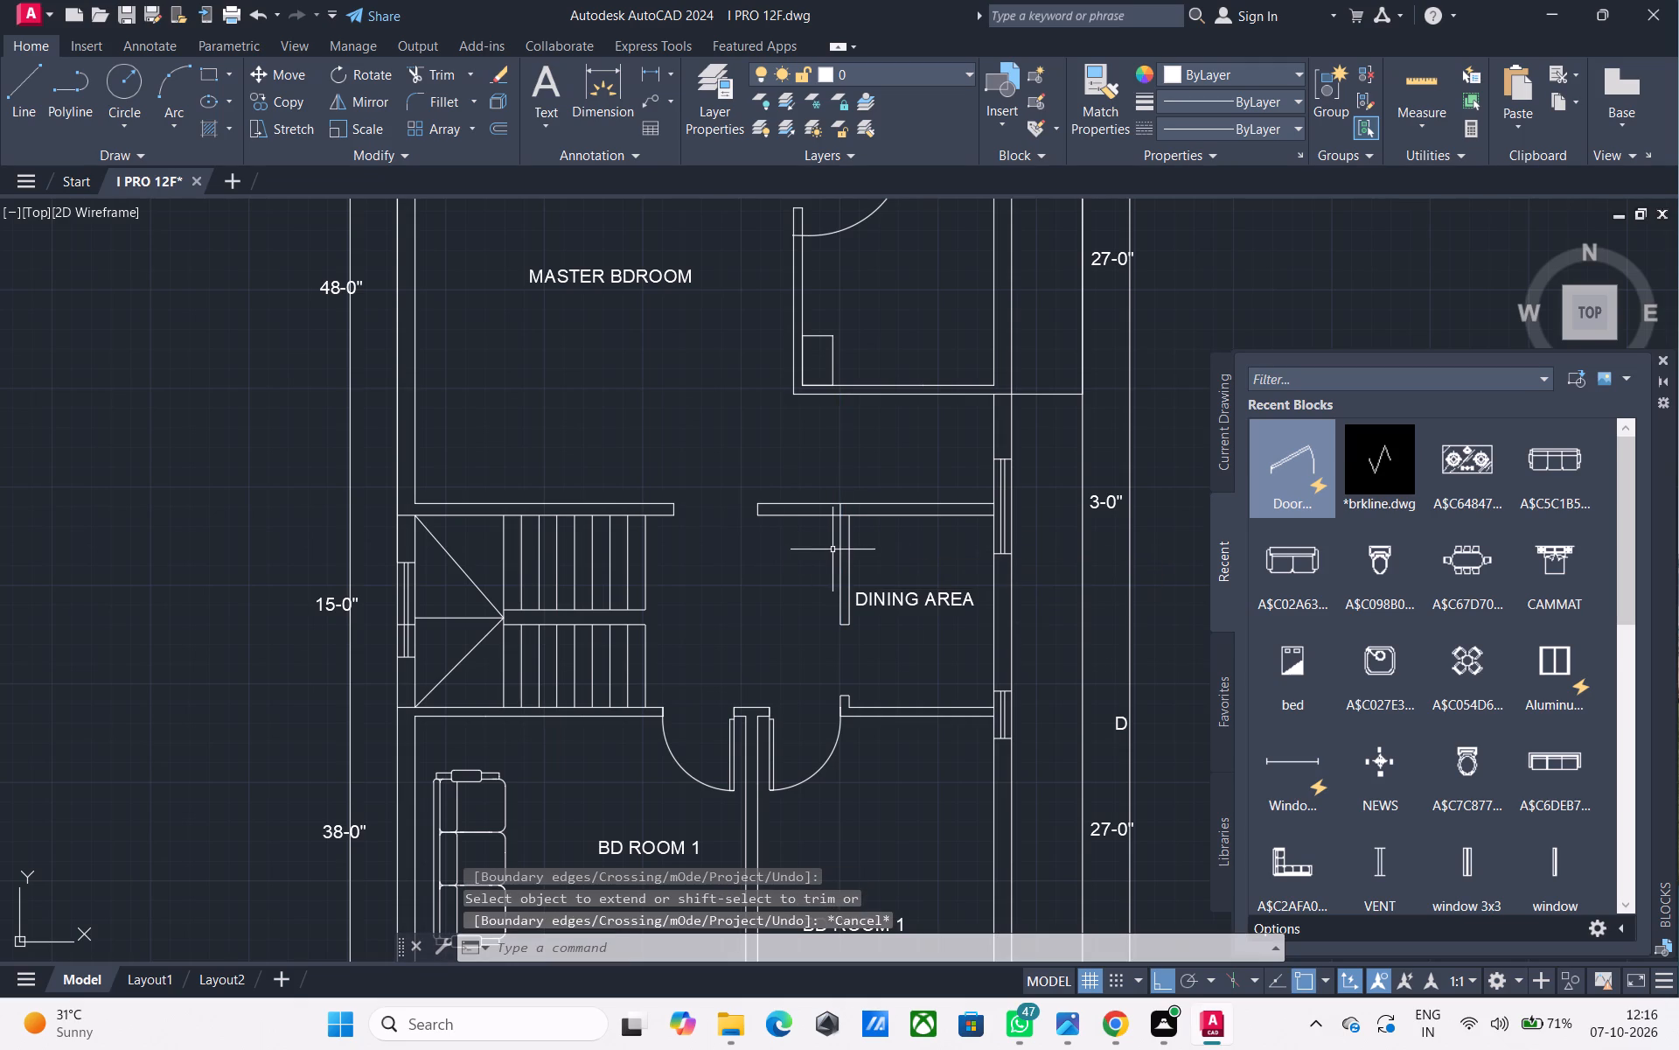
Trim the master bedroom's lower wall back to the dining area partition's left line and remove the leftover cross line.
text(TR)
key(space)
click(816, 539)
click(797, 465)
scroll(779, 513, up, 1)
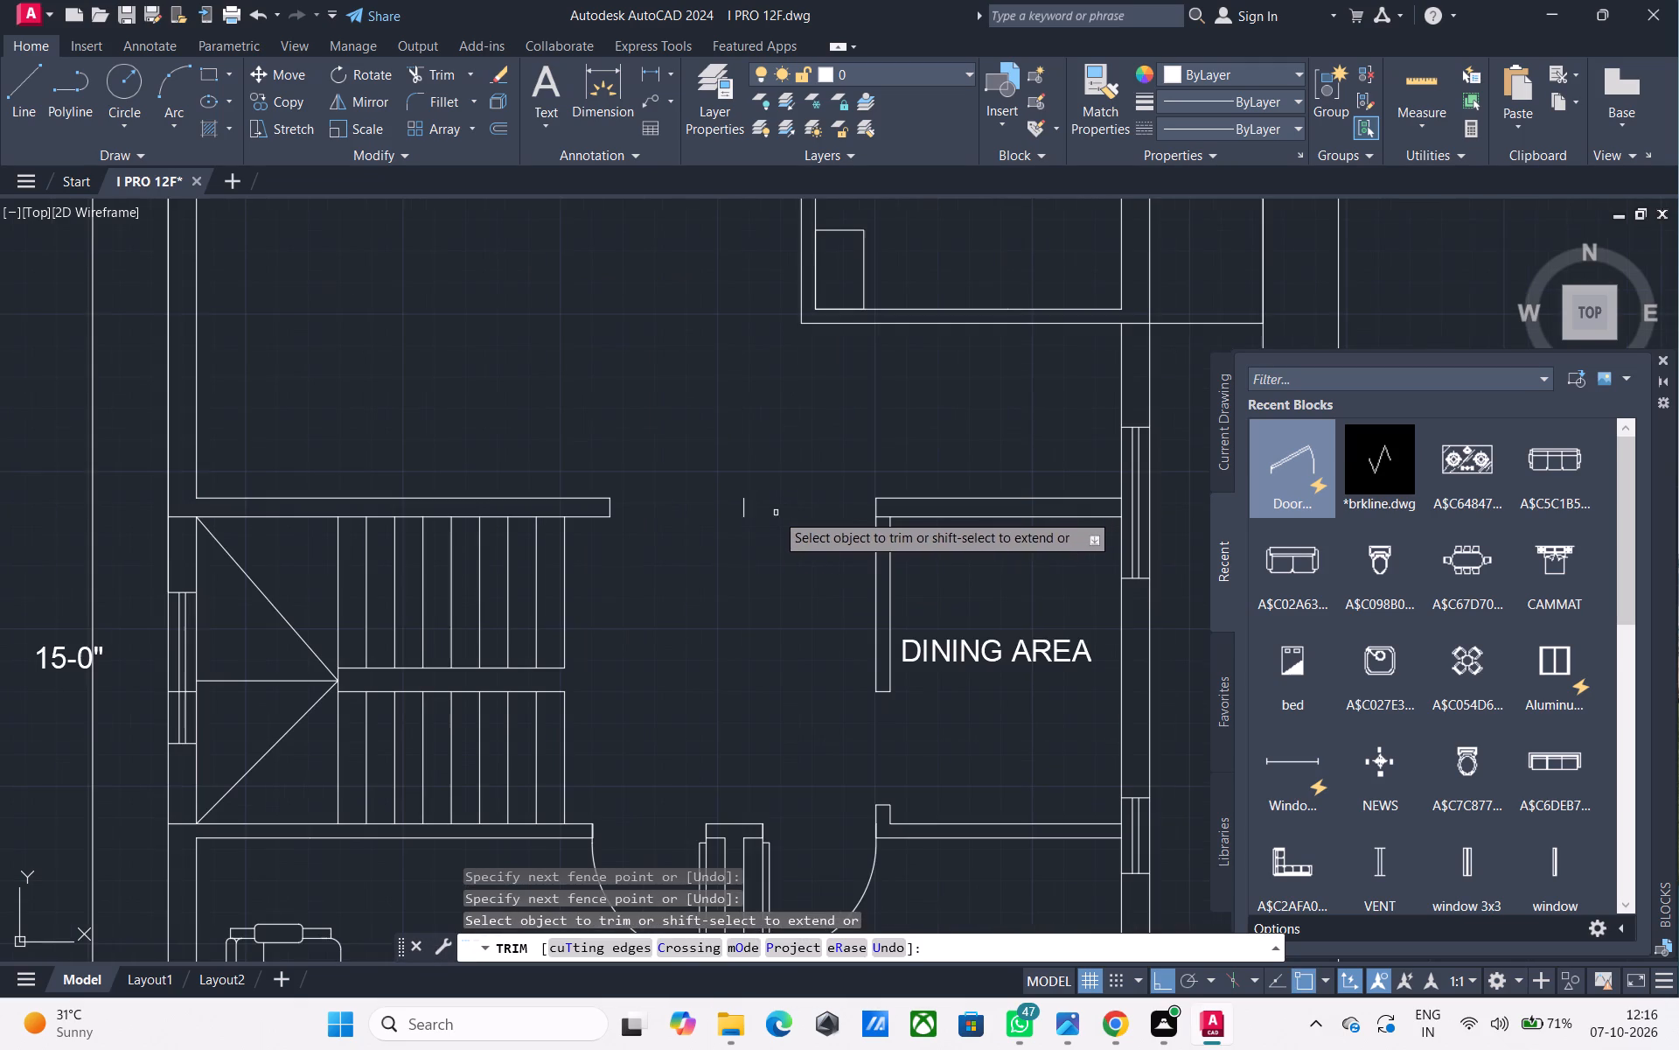
click(728, 514)
click(781, 506)
scroll(777, 508, down, 3)
middle_drag(766, 558, 743, 509)
key(space)
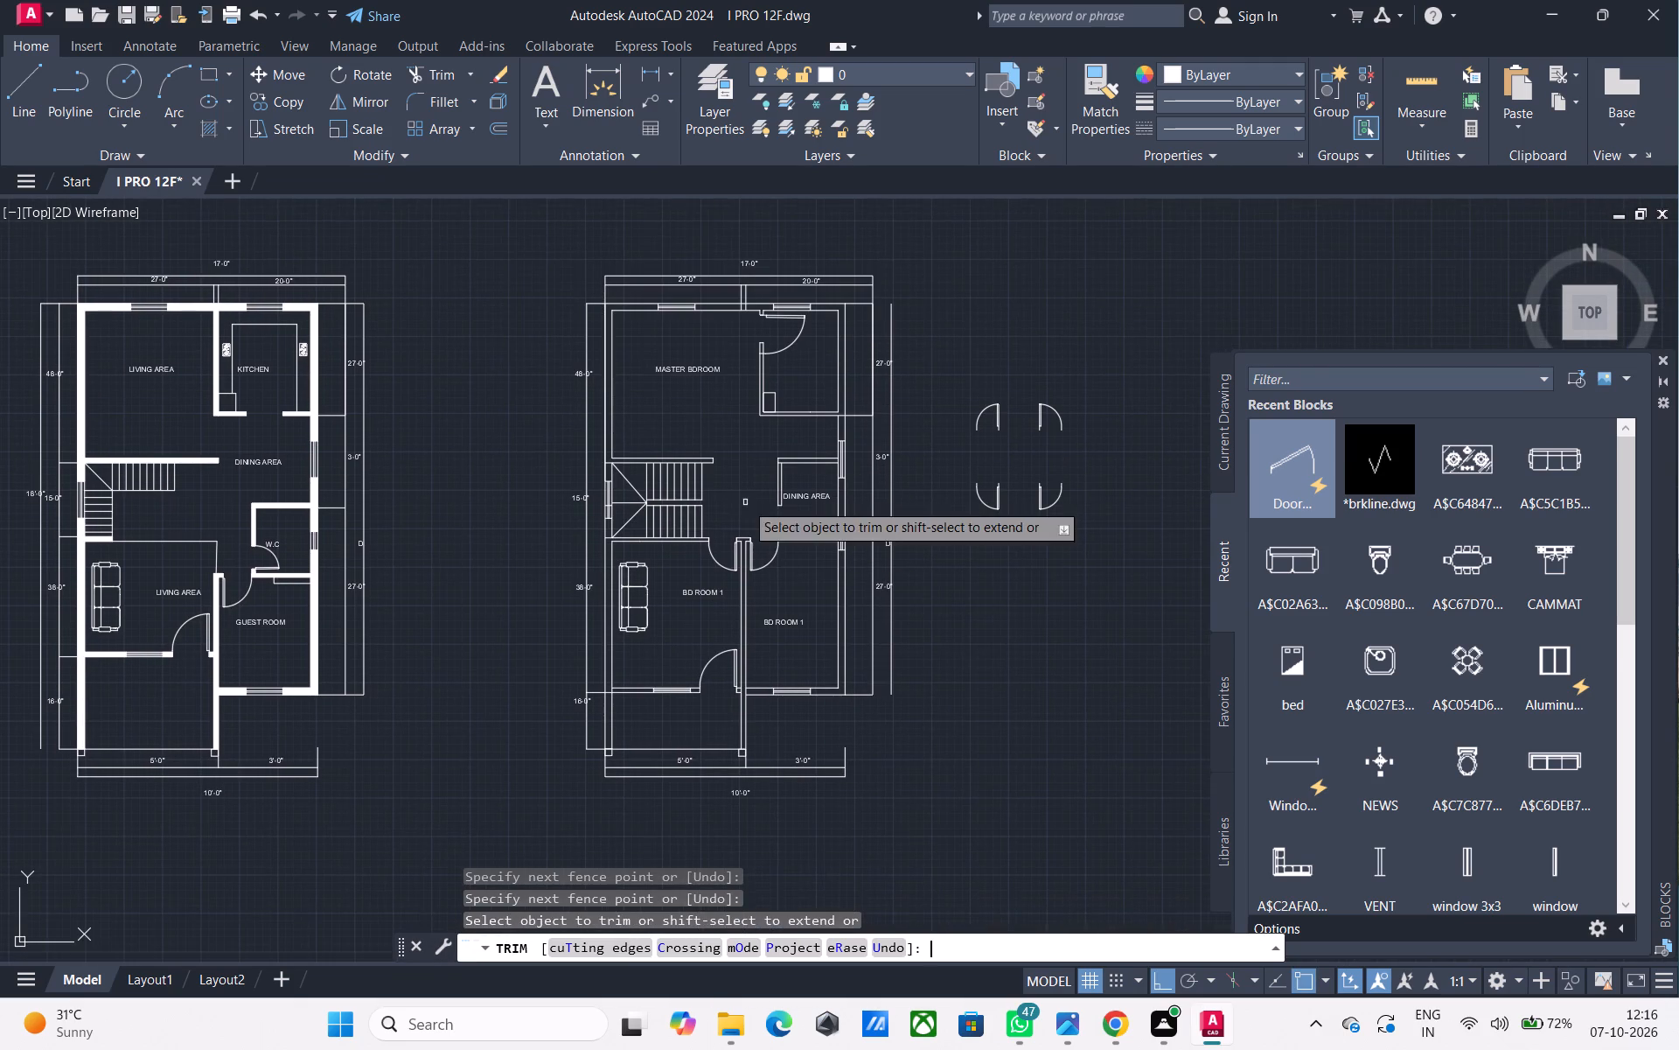
Fillet the side room's inner and outer left wall lines to the dining area's upper wall at zero radius, forming a corner.
middle_drag(770, 563, 751, 523)
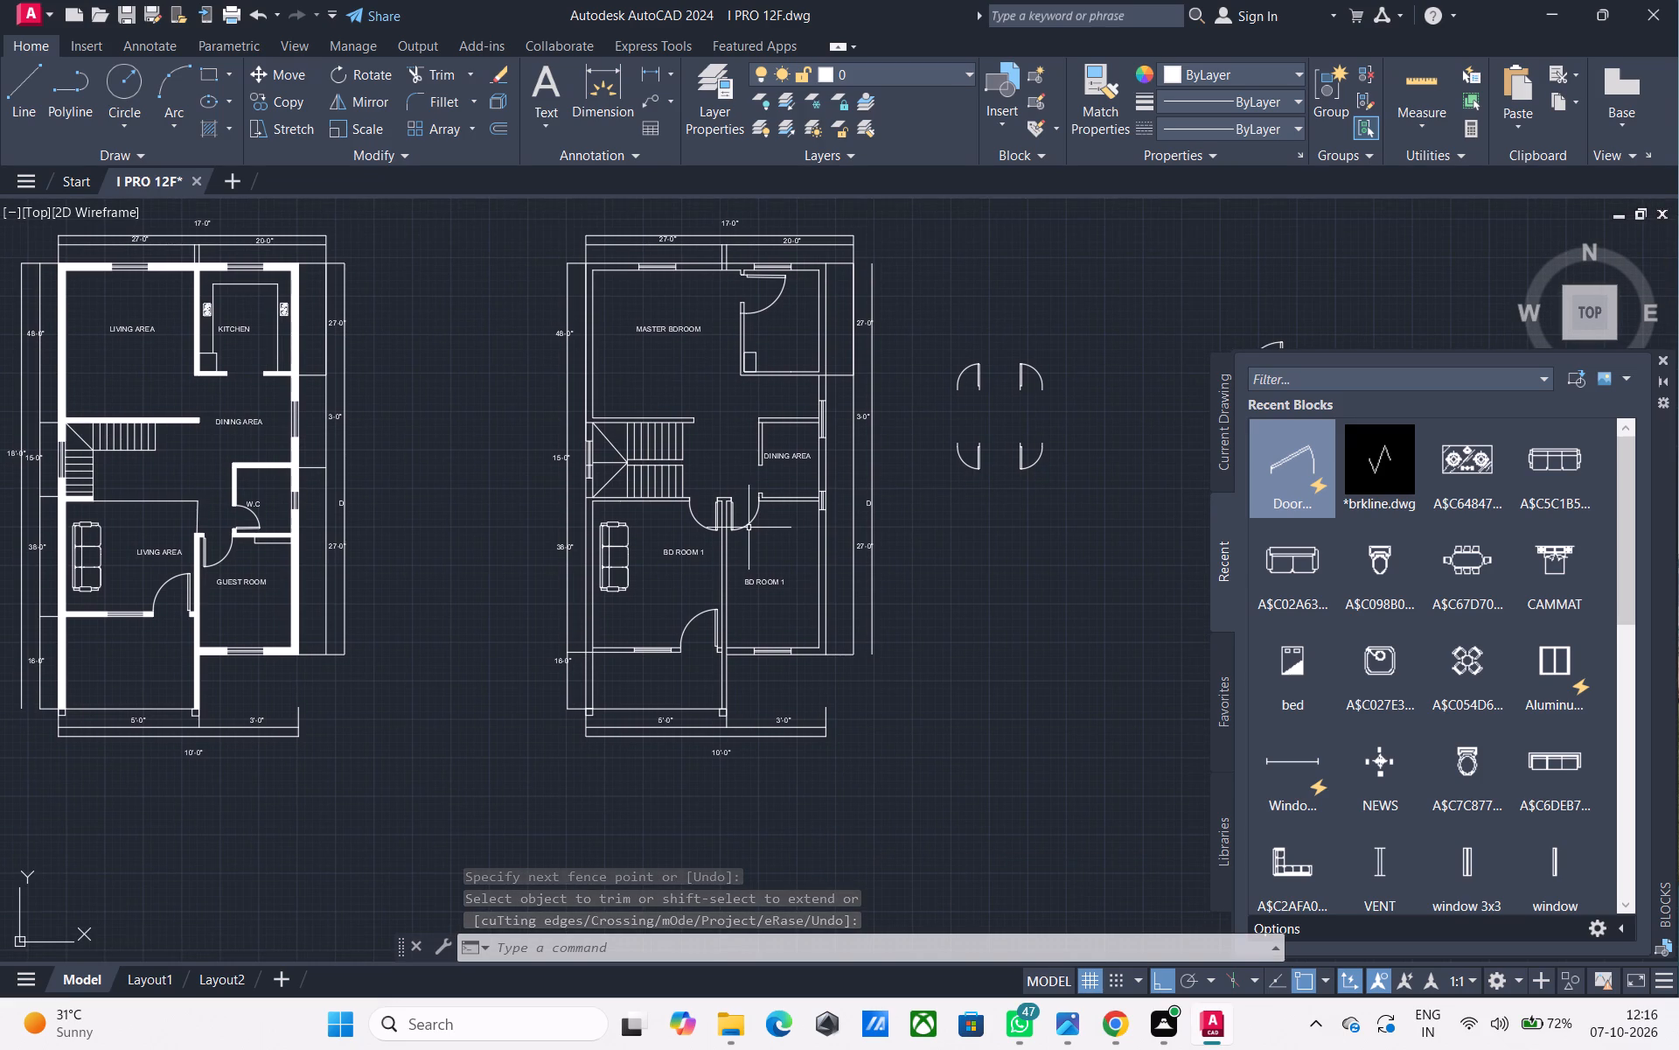
scroll(749, 528, down, 1)
middle_drag(747, 528, 690, 577)
scroll(676, 544, up, 1)
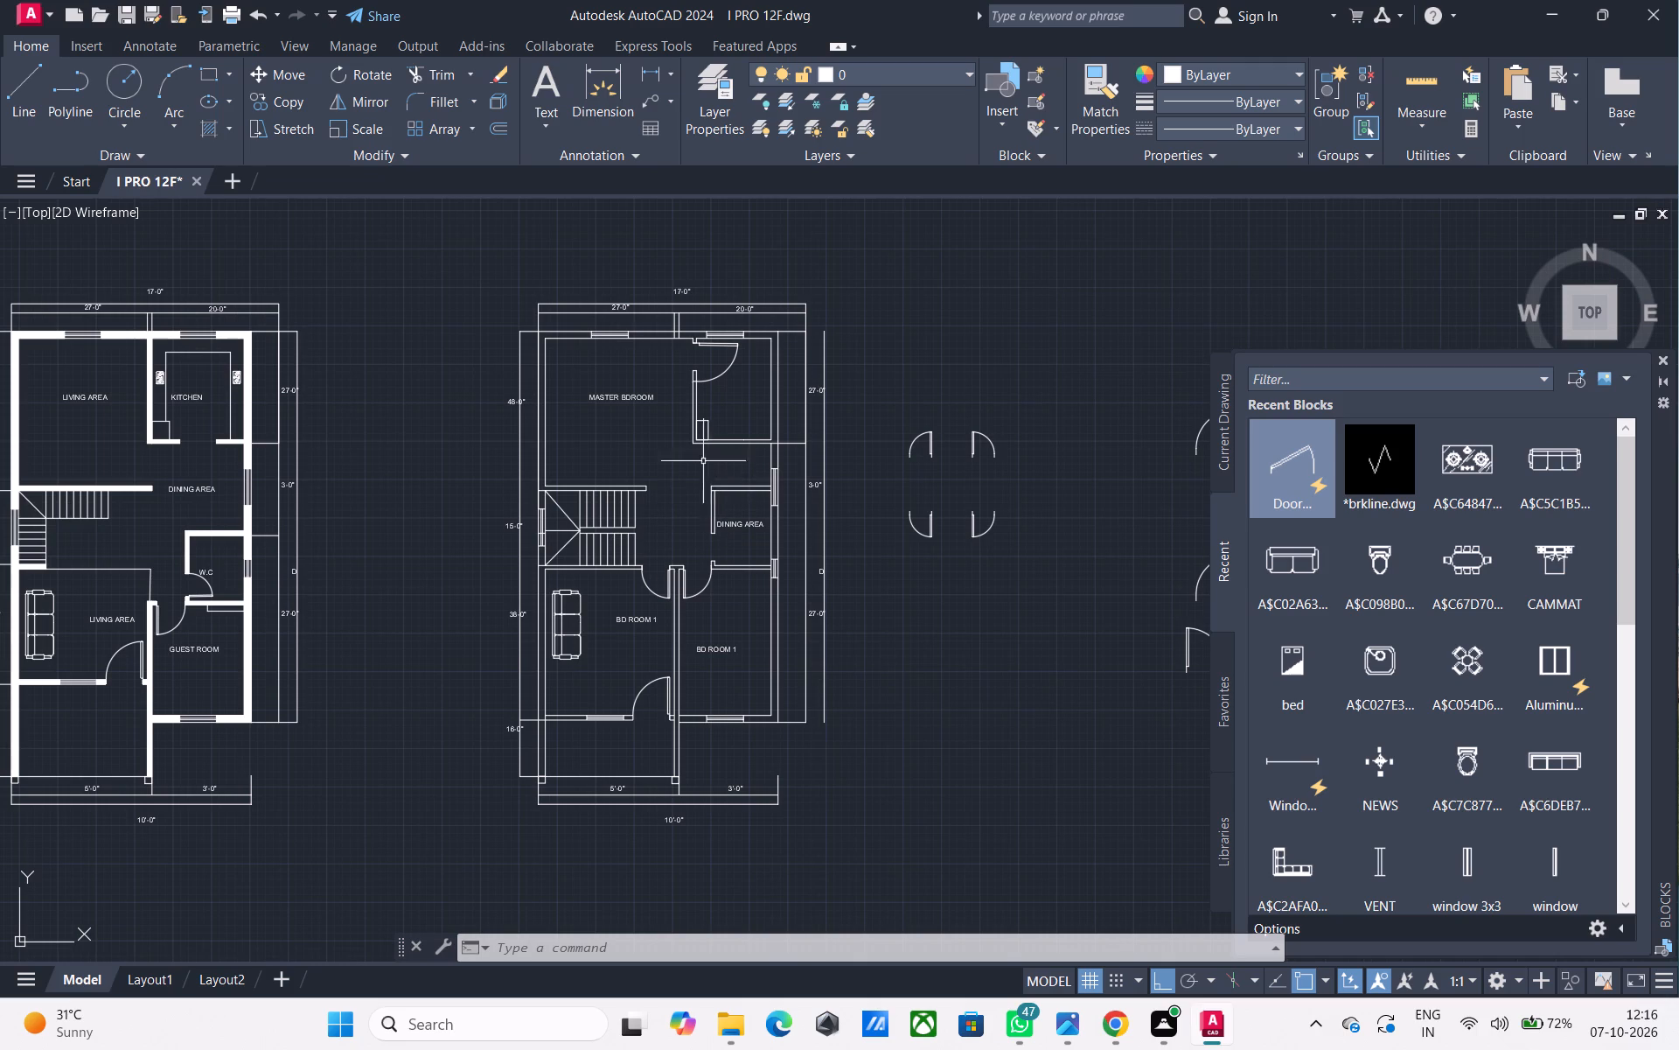
scroll(700, 444, up, 2)
key(Escape)
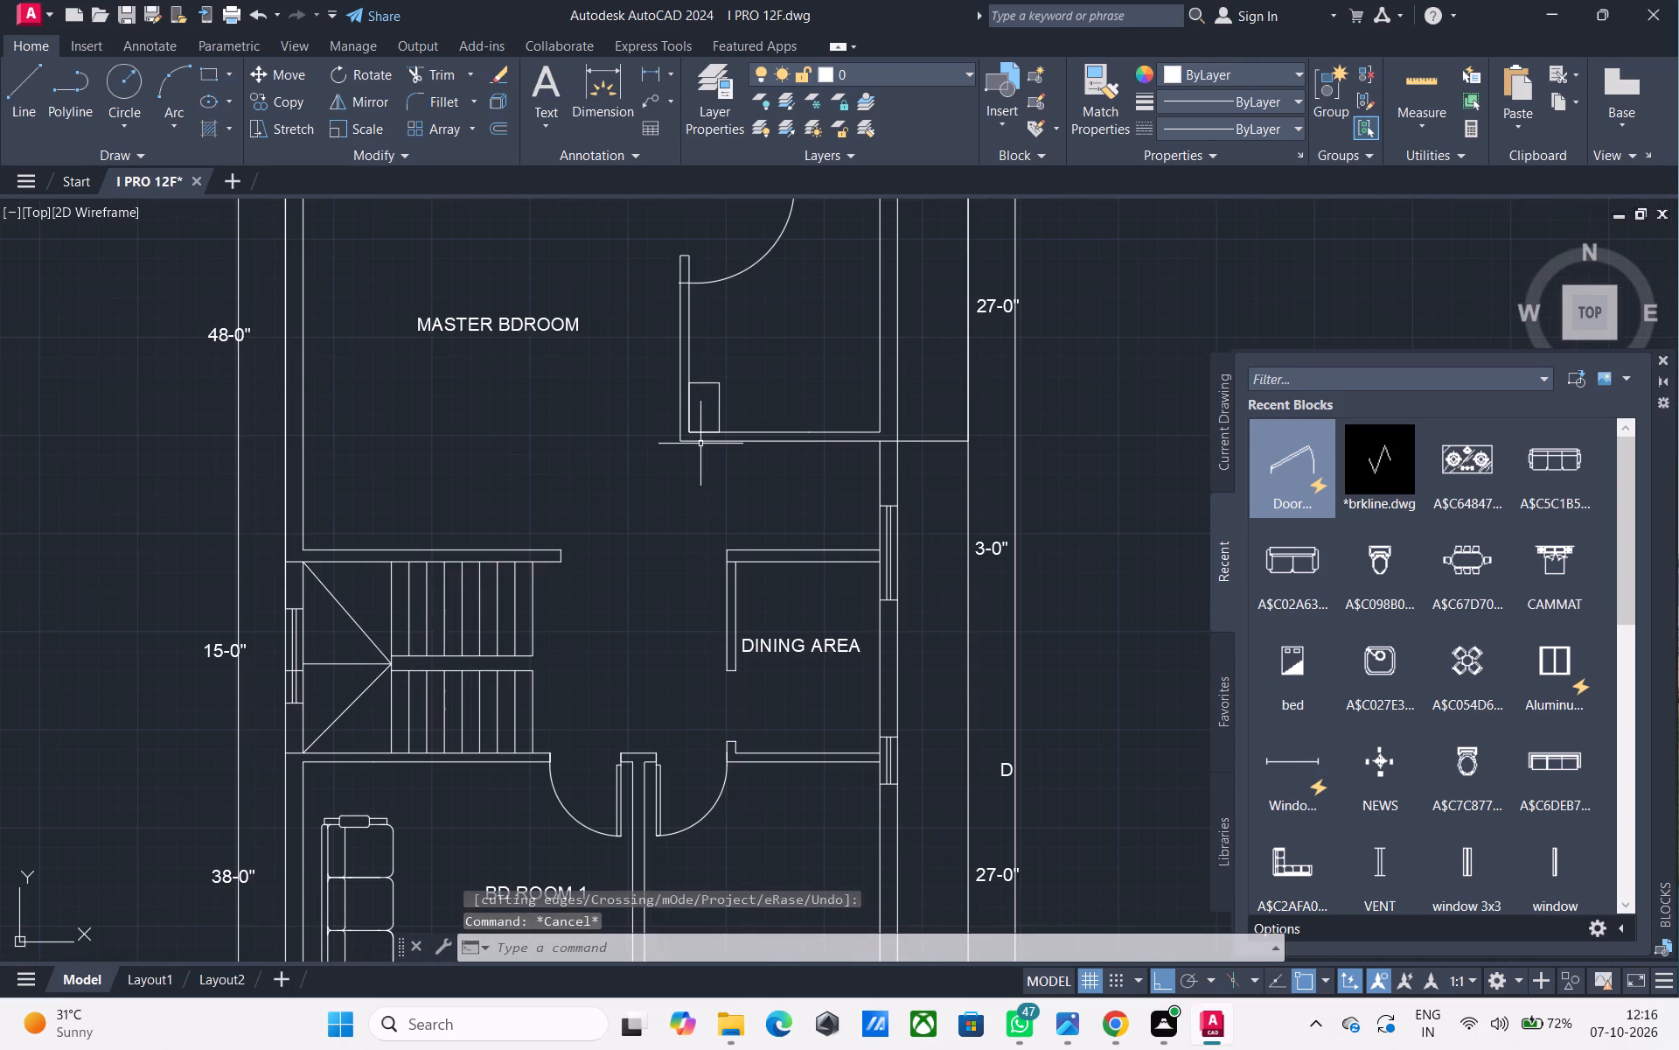
text(F)
key(space)
click(679, 428)
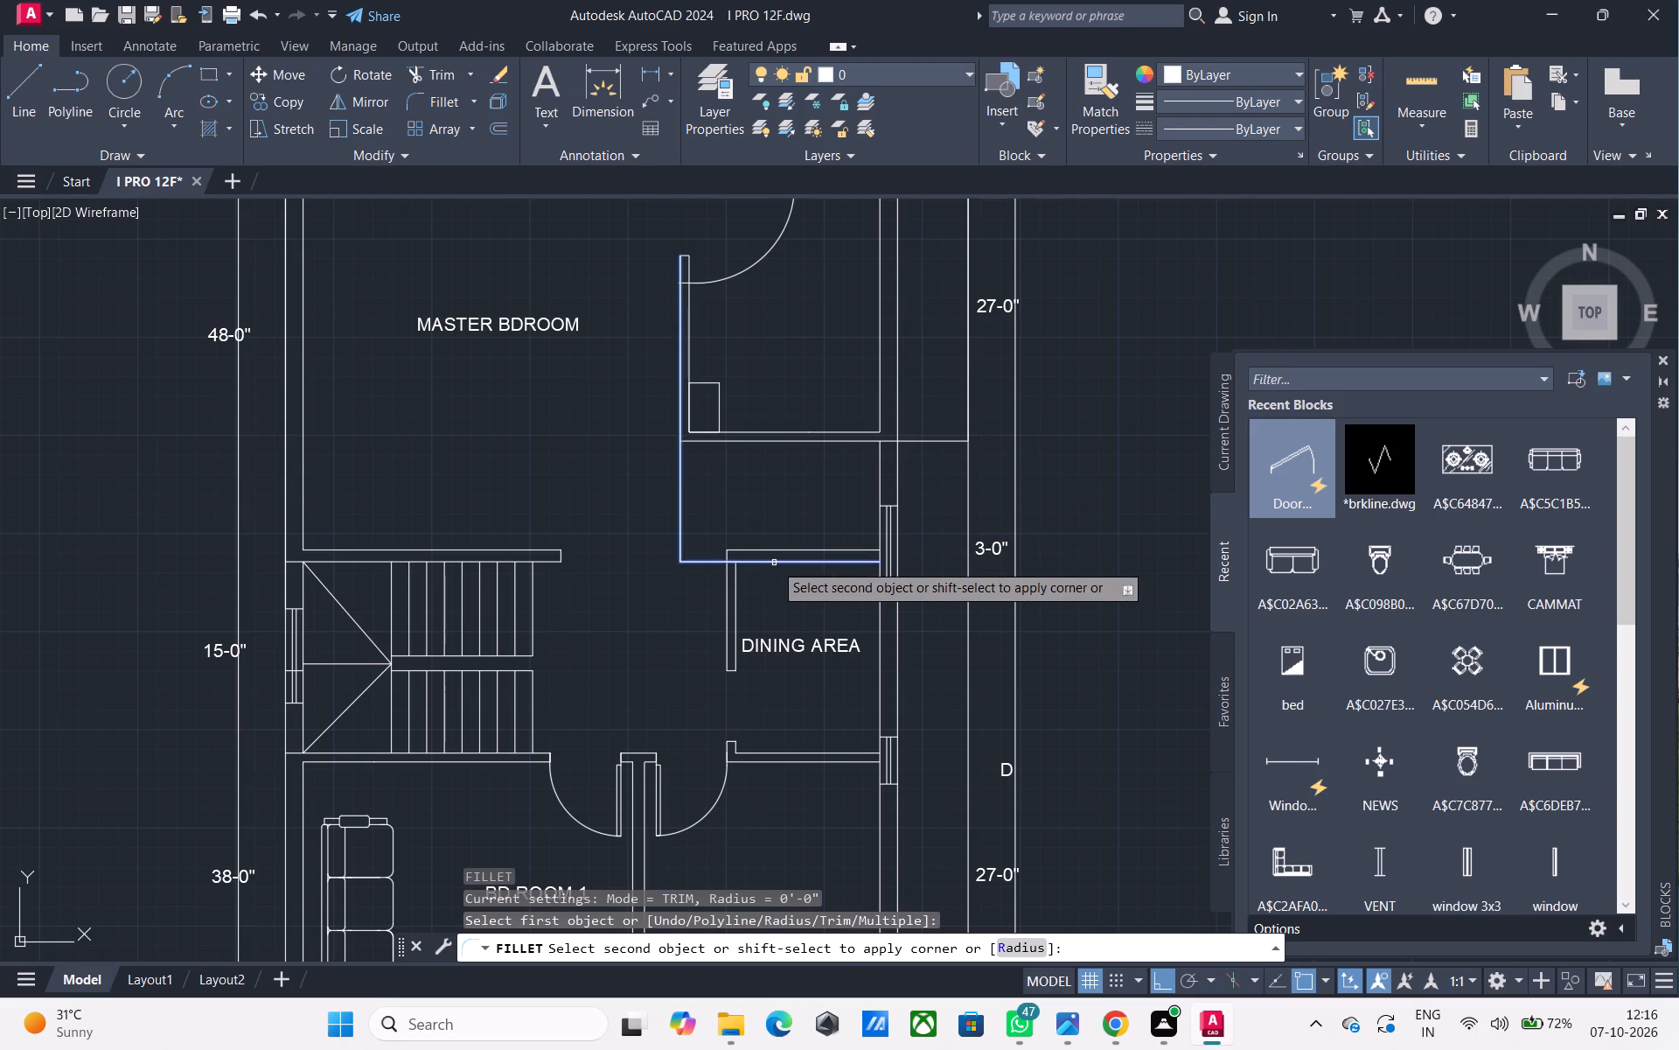
click(774, 563)
text(F)
key(space)
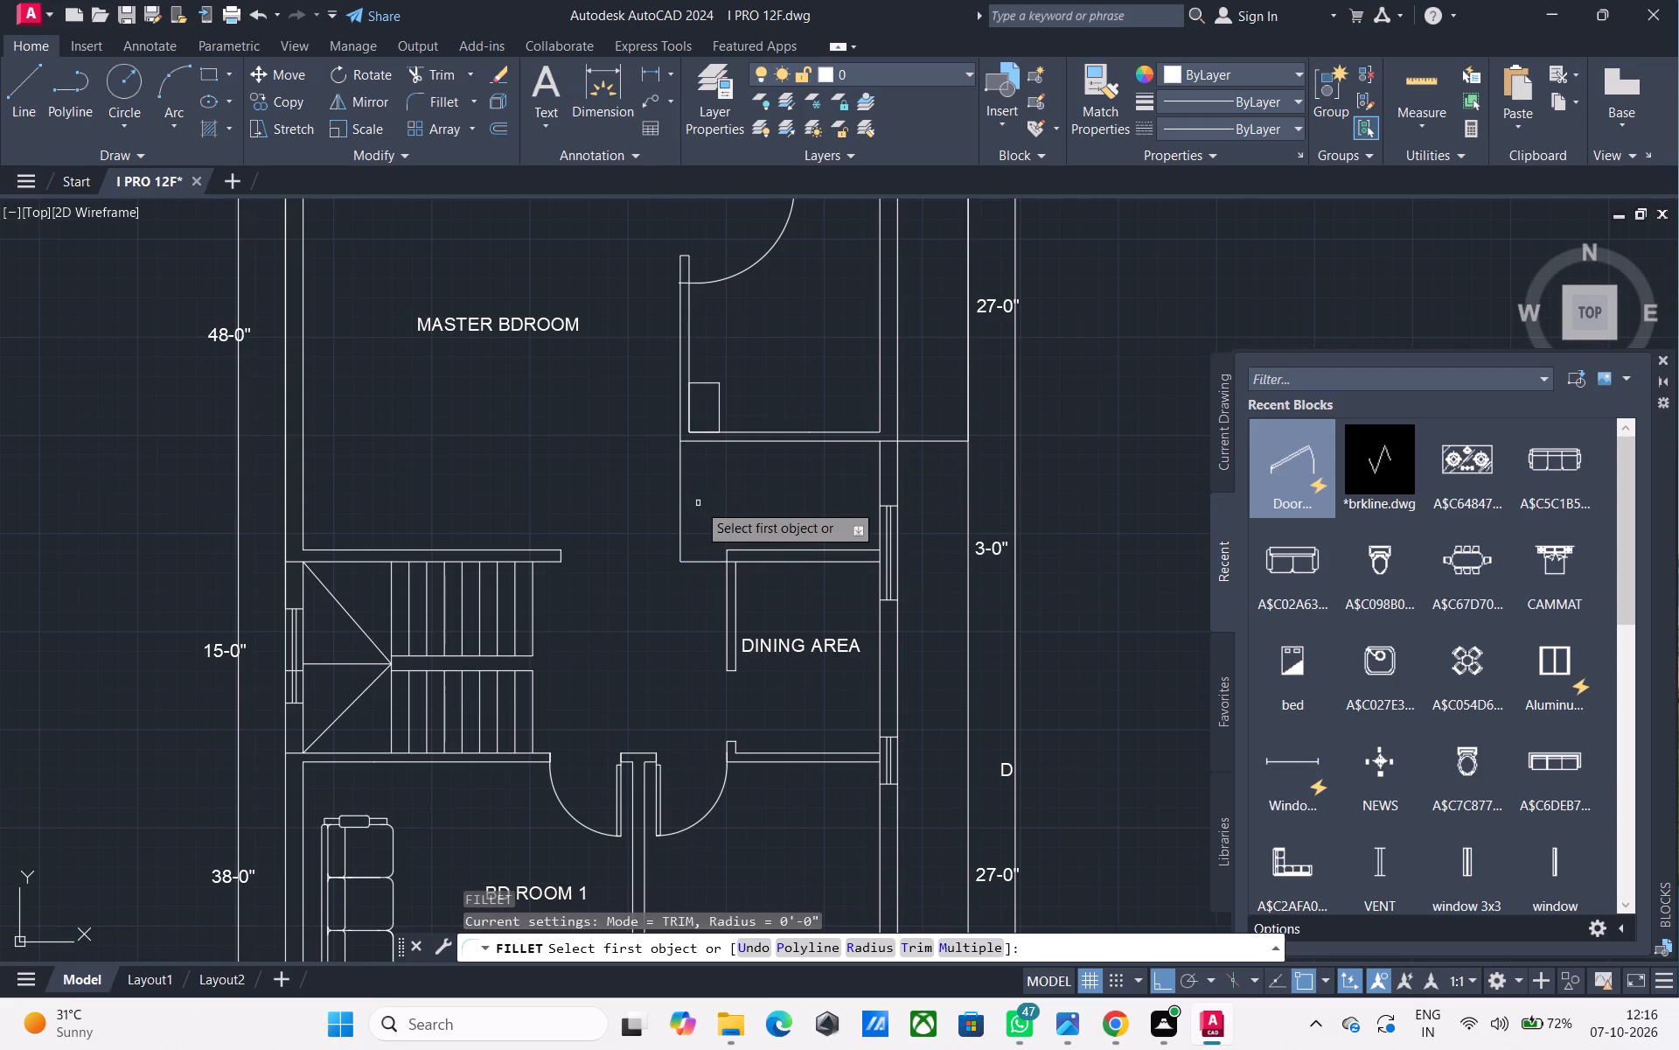
click(690, 369)
click(742, 551)
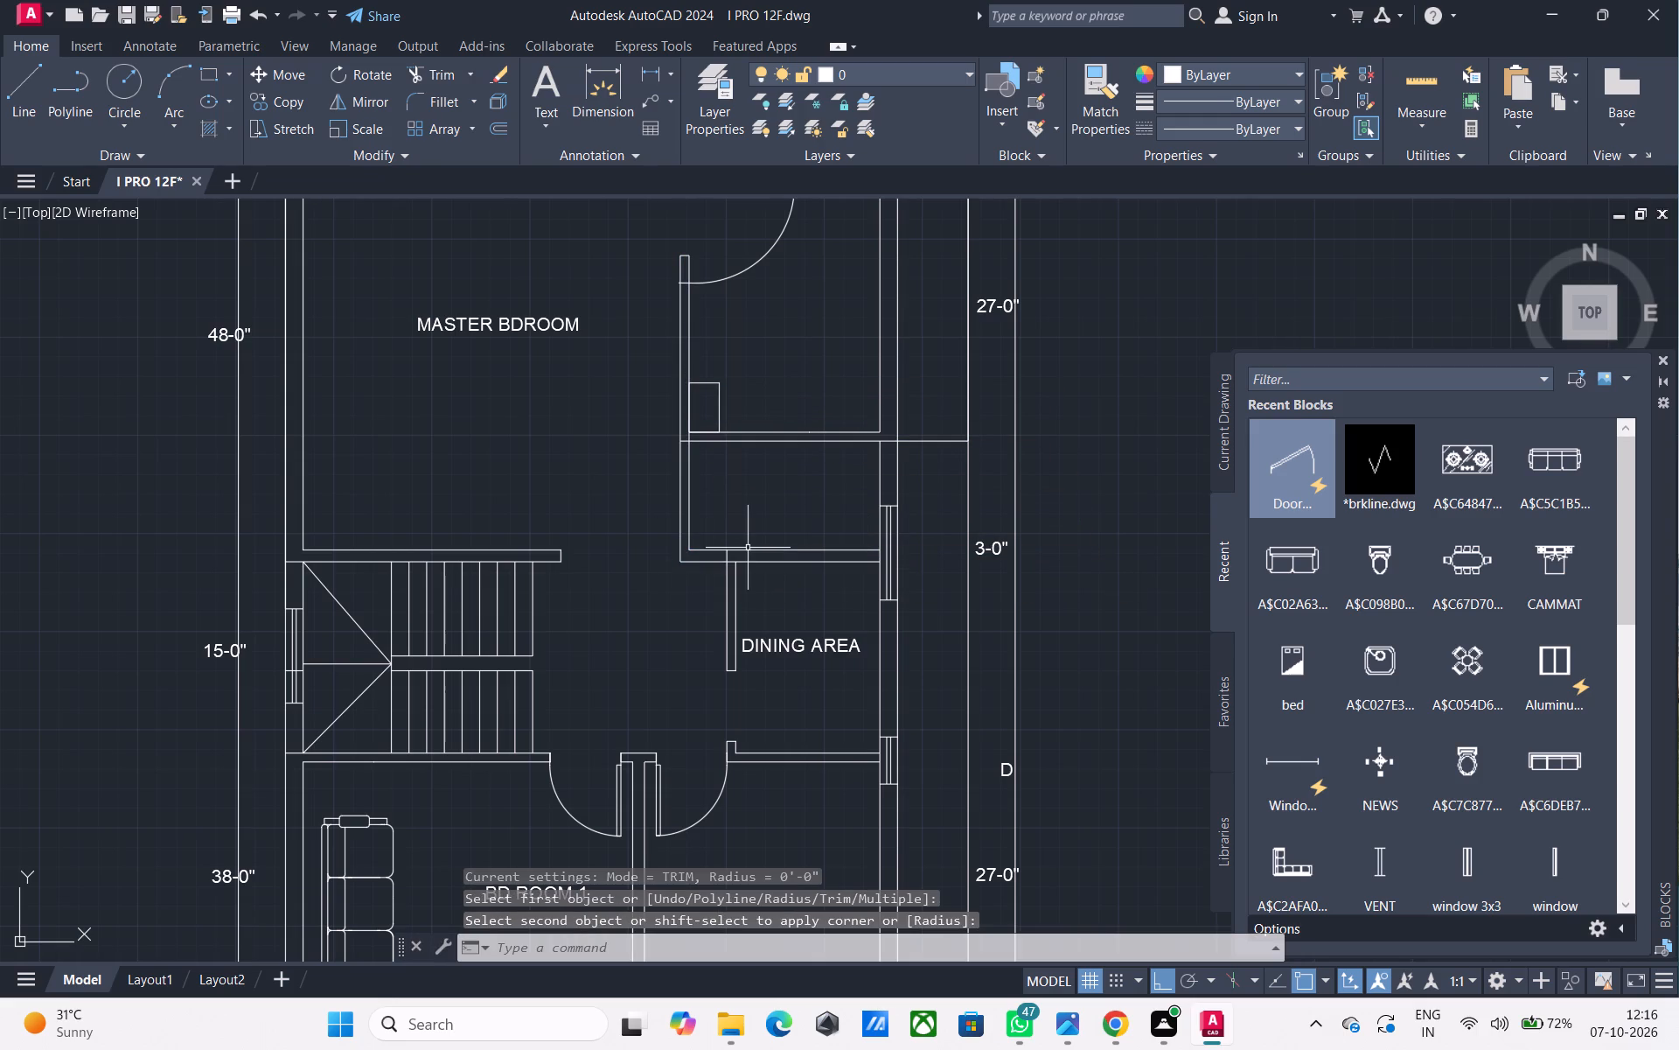
key(Escape)
Trim away both lines of the side room's old lower wall above the new corner.
text(TR)
key(space)
click(749, 547)
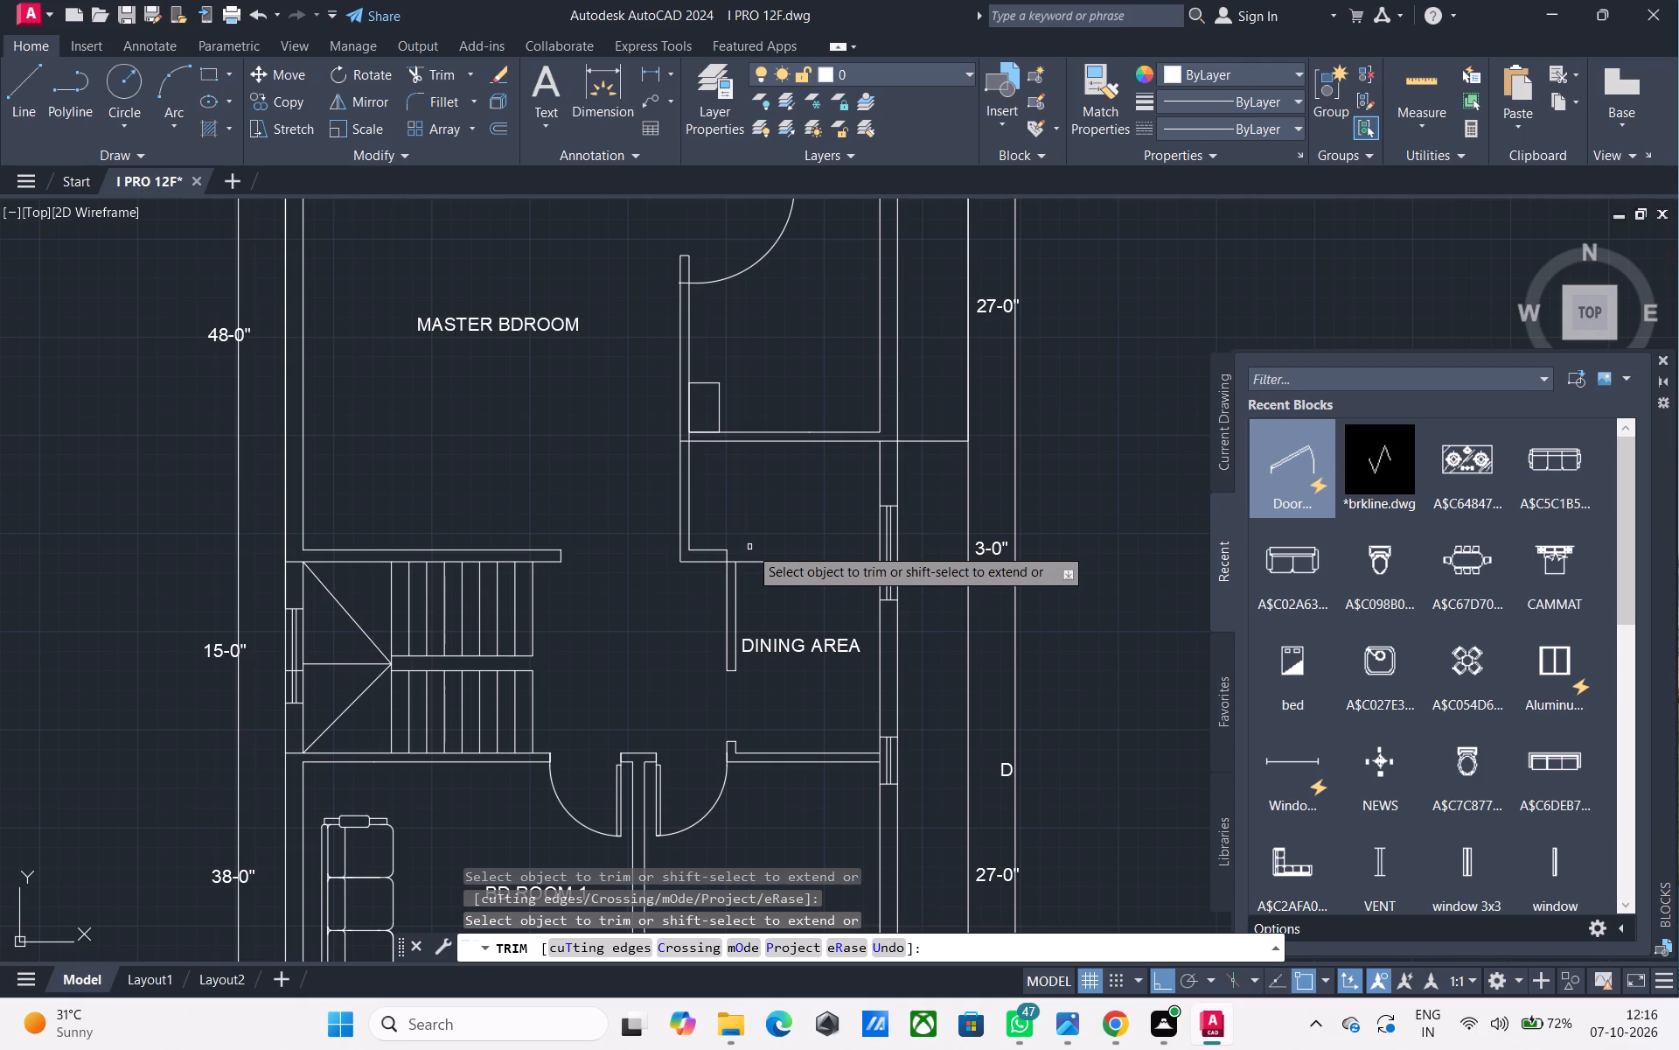
key(ctrl+z)
click(775, 464)
click(780, 389)
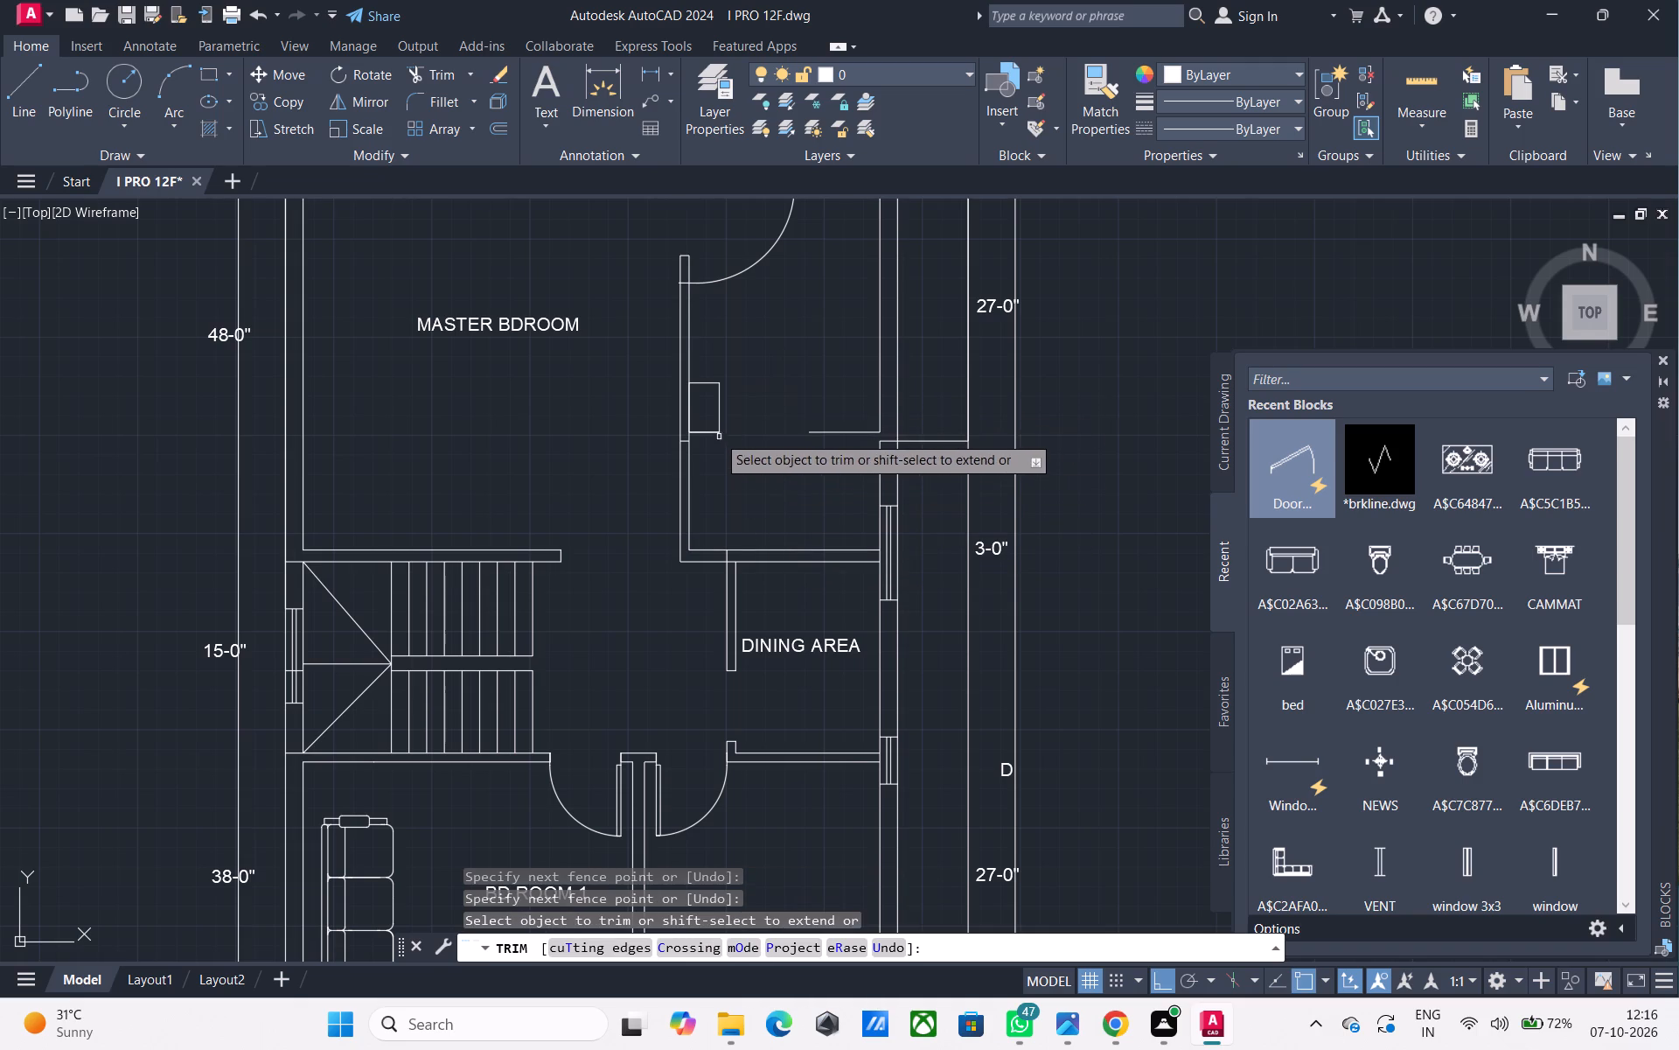
click(713, 430)
click(836, 430)
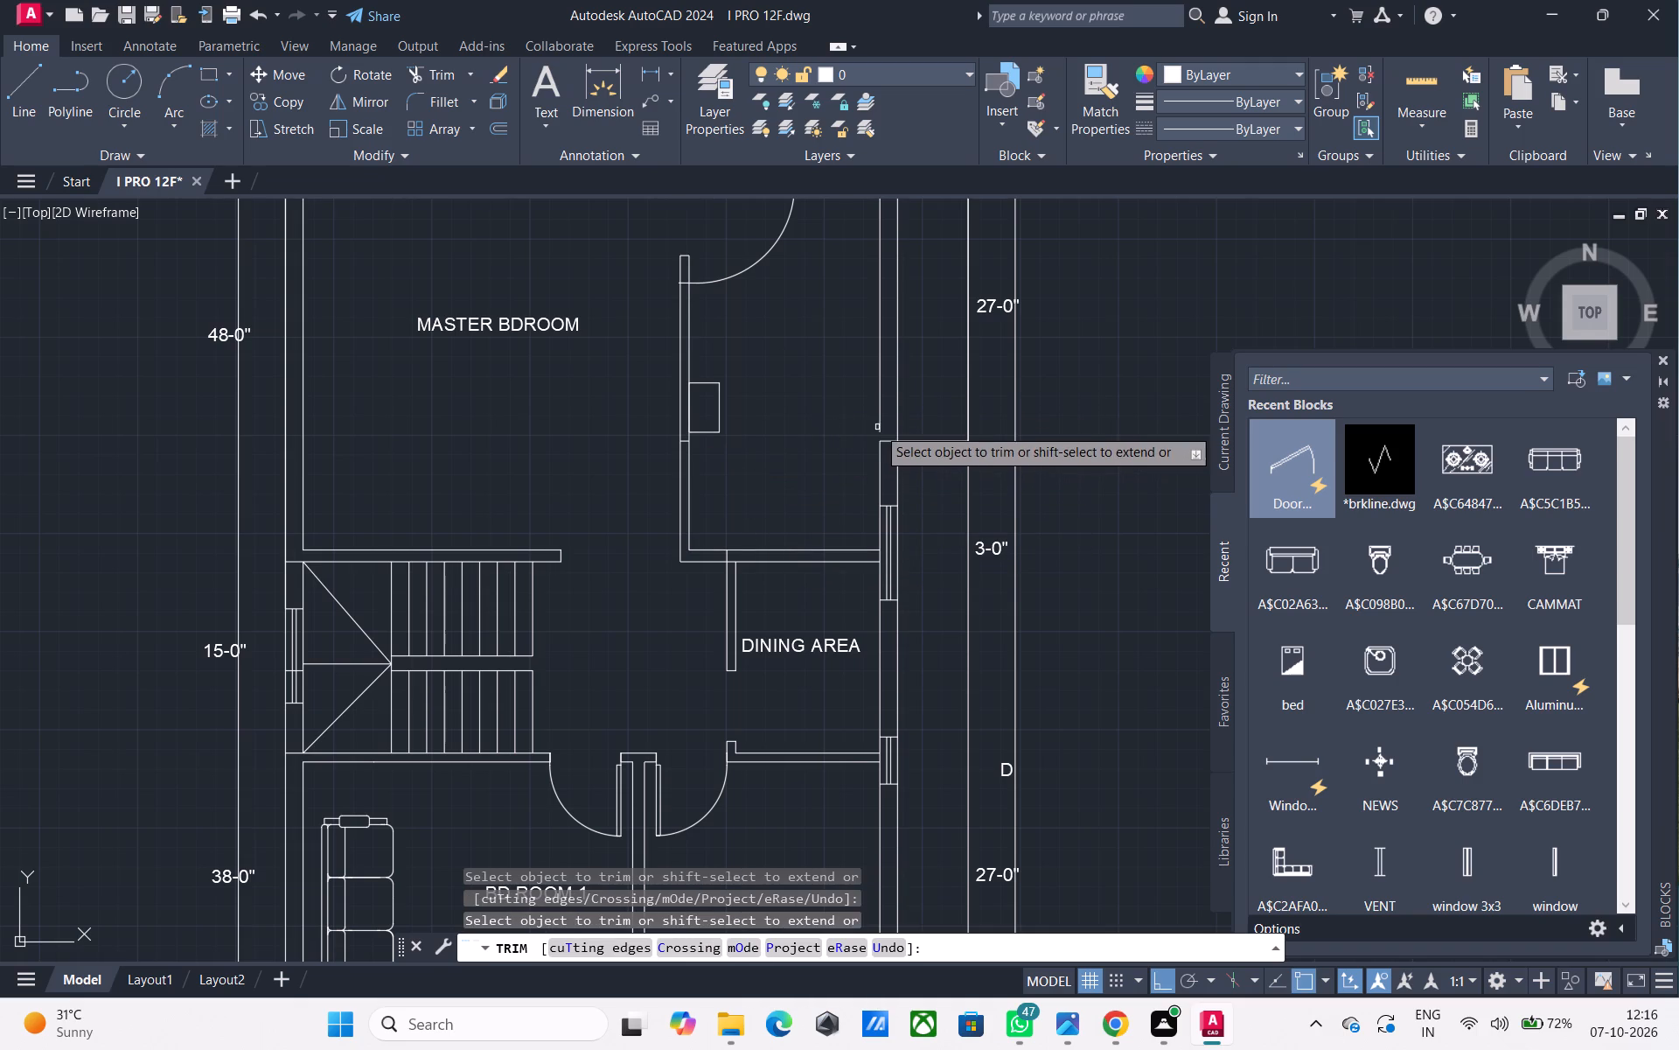
key(Escape)
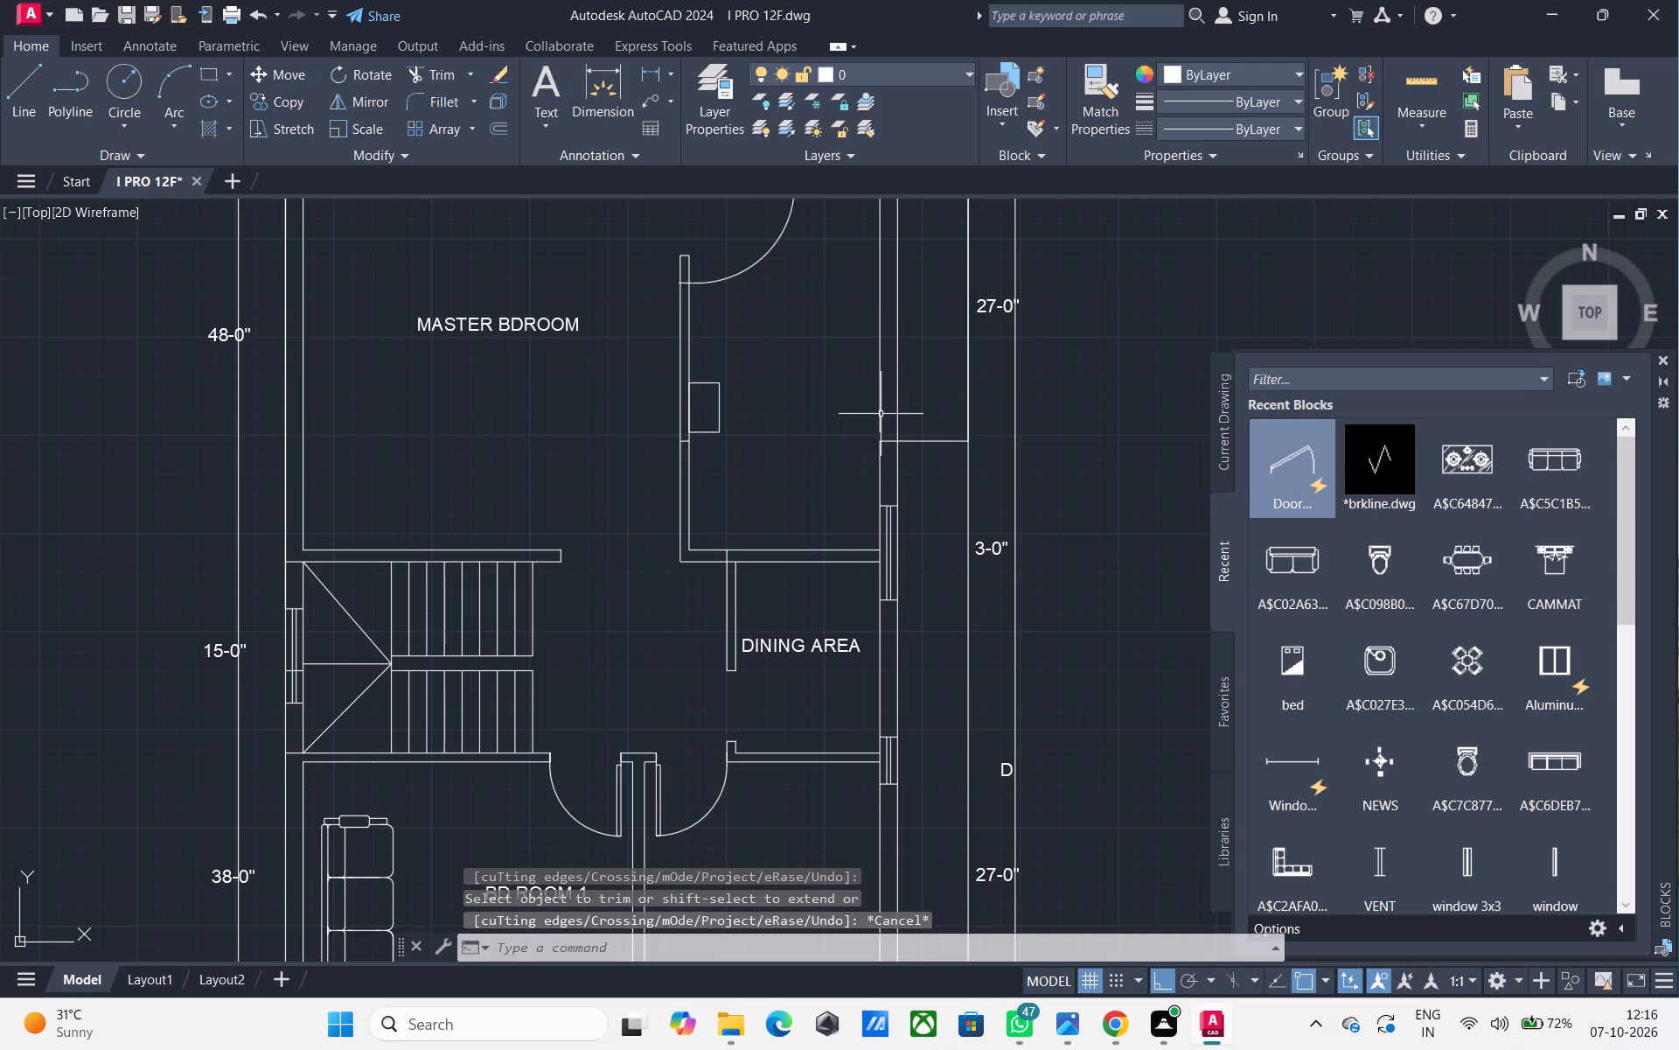
Join the two segments of the exterior wall's inner line beside the enlarged side room.
click(879, 412)
click(880, 464)
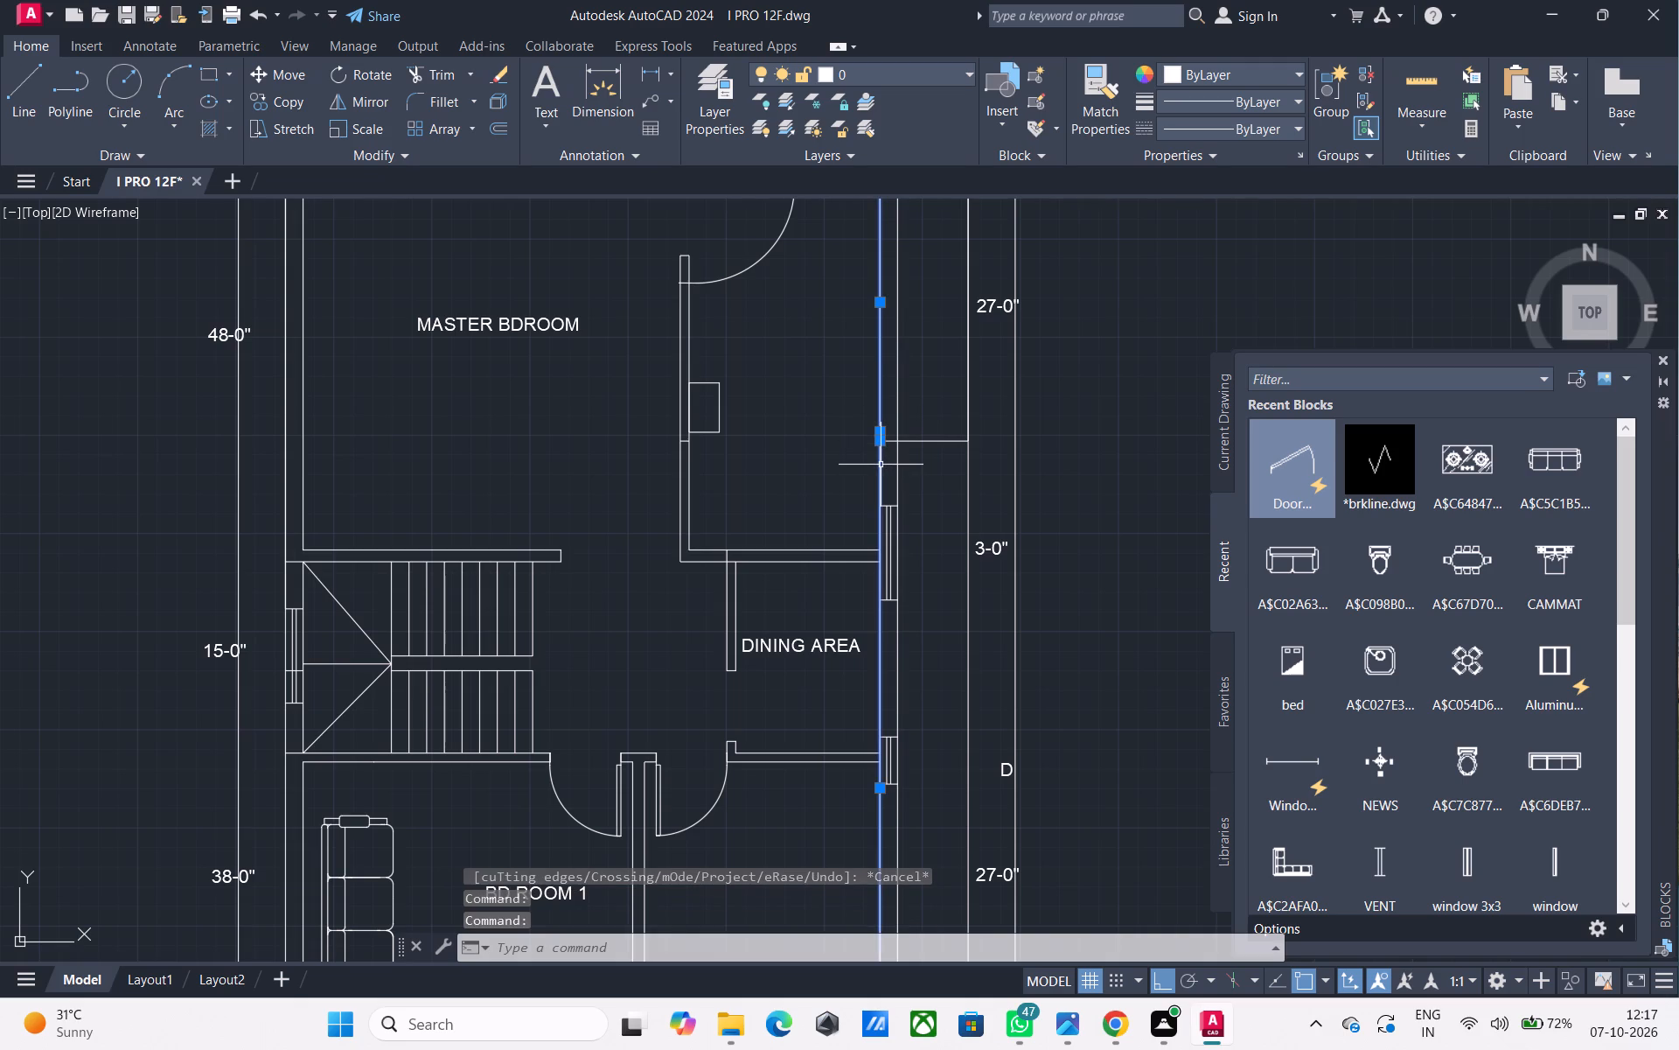
key(x)
key(BackSpace)
text(J)
key(space)
middle_drag(862, 519, 854, 514)
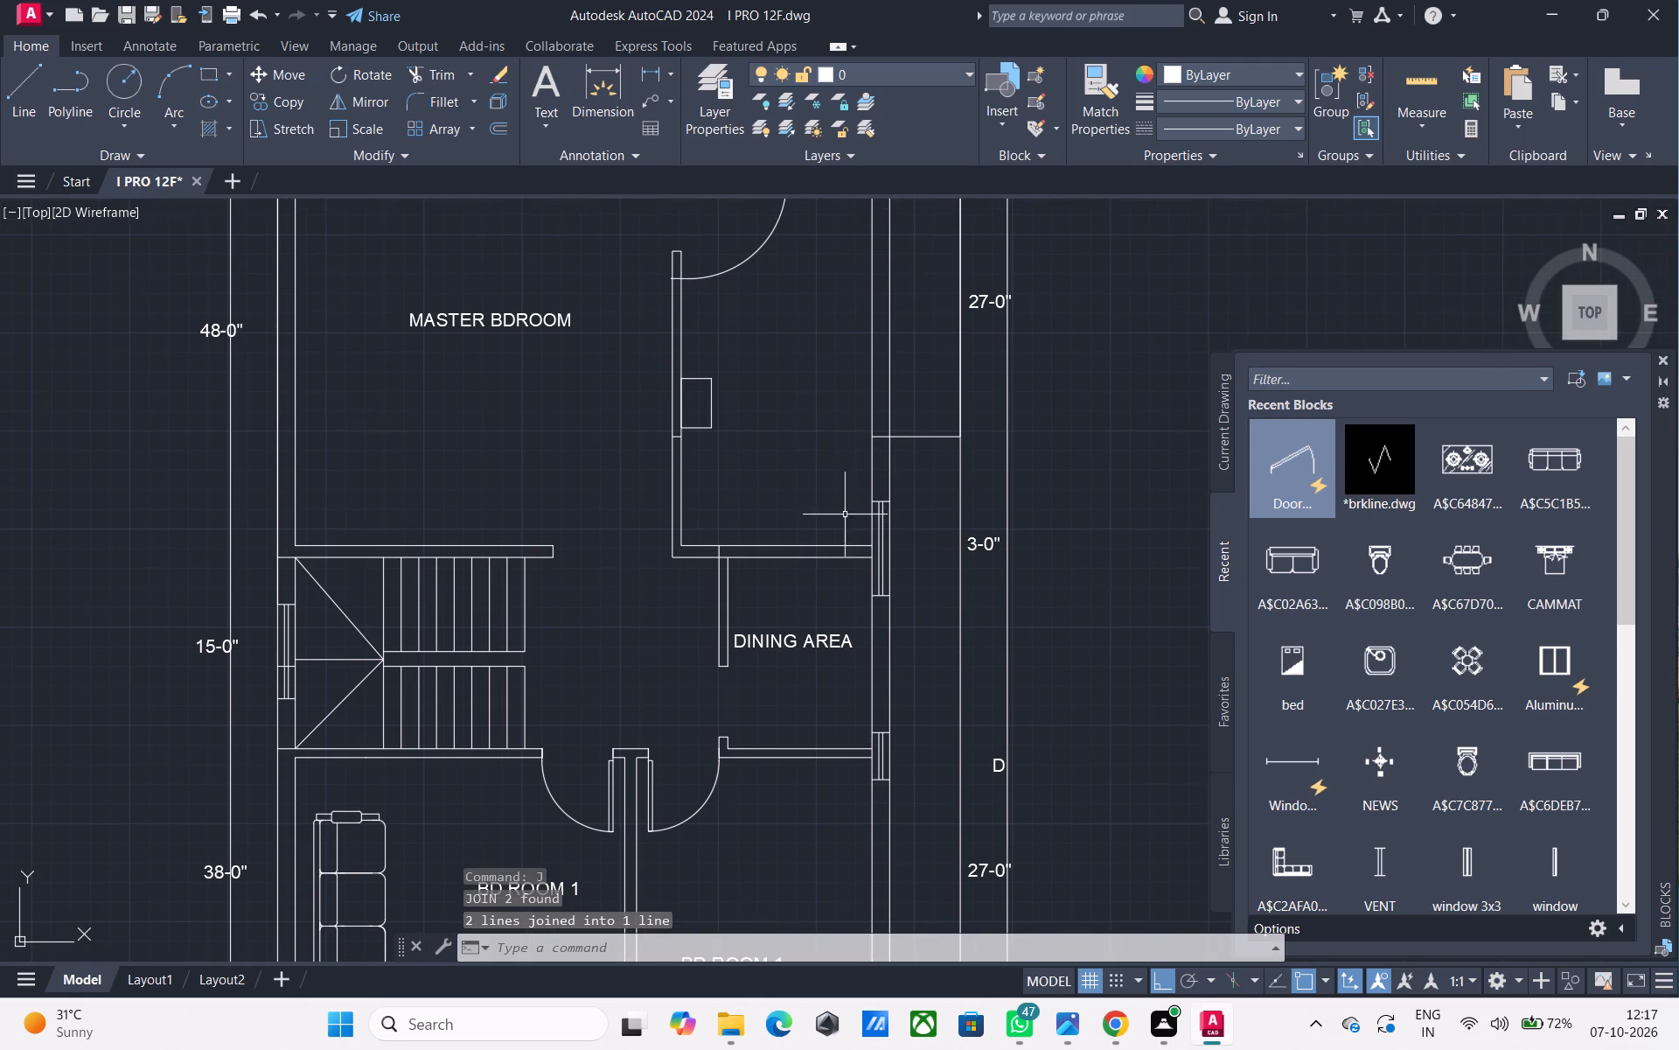
Move the small rectangular outline down the side room's left wall to its new lower-left corner.
click(750, 456)
click(717, 415)
click(707, 410)
click(716, 419)
click(718, 430)
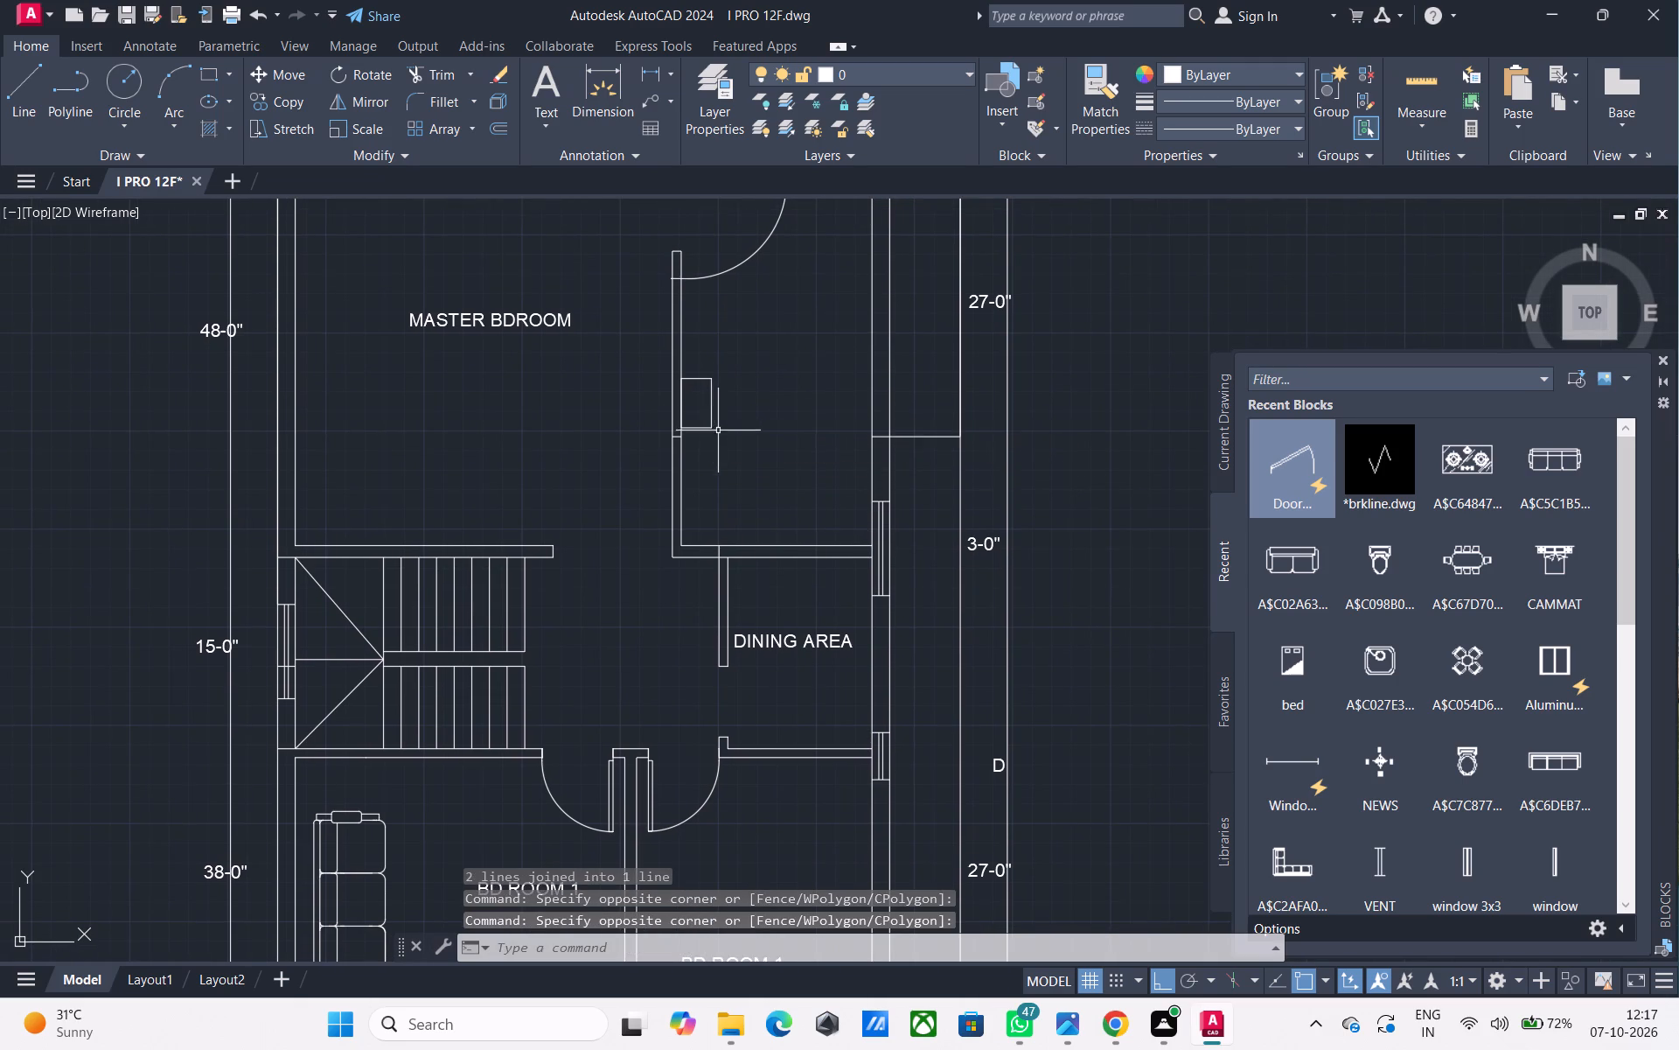
click(701, 419)
text(M)
key(space)
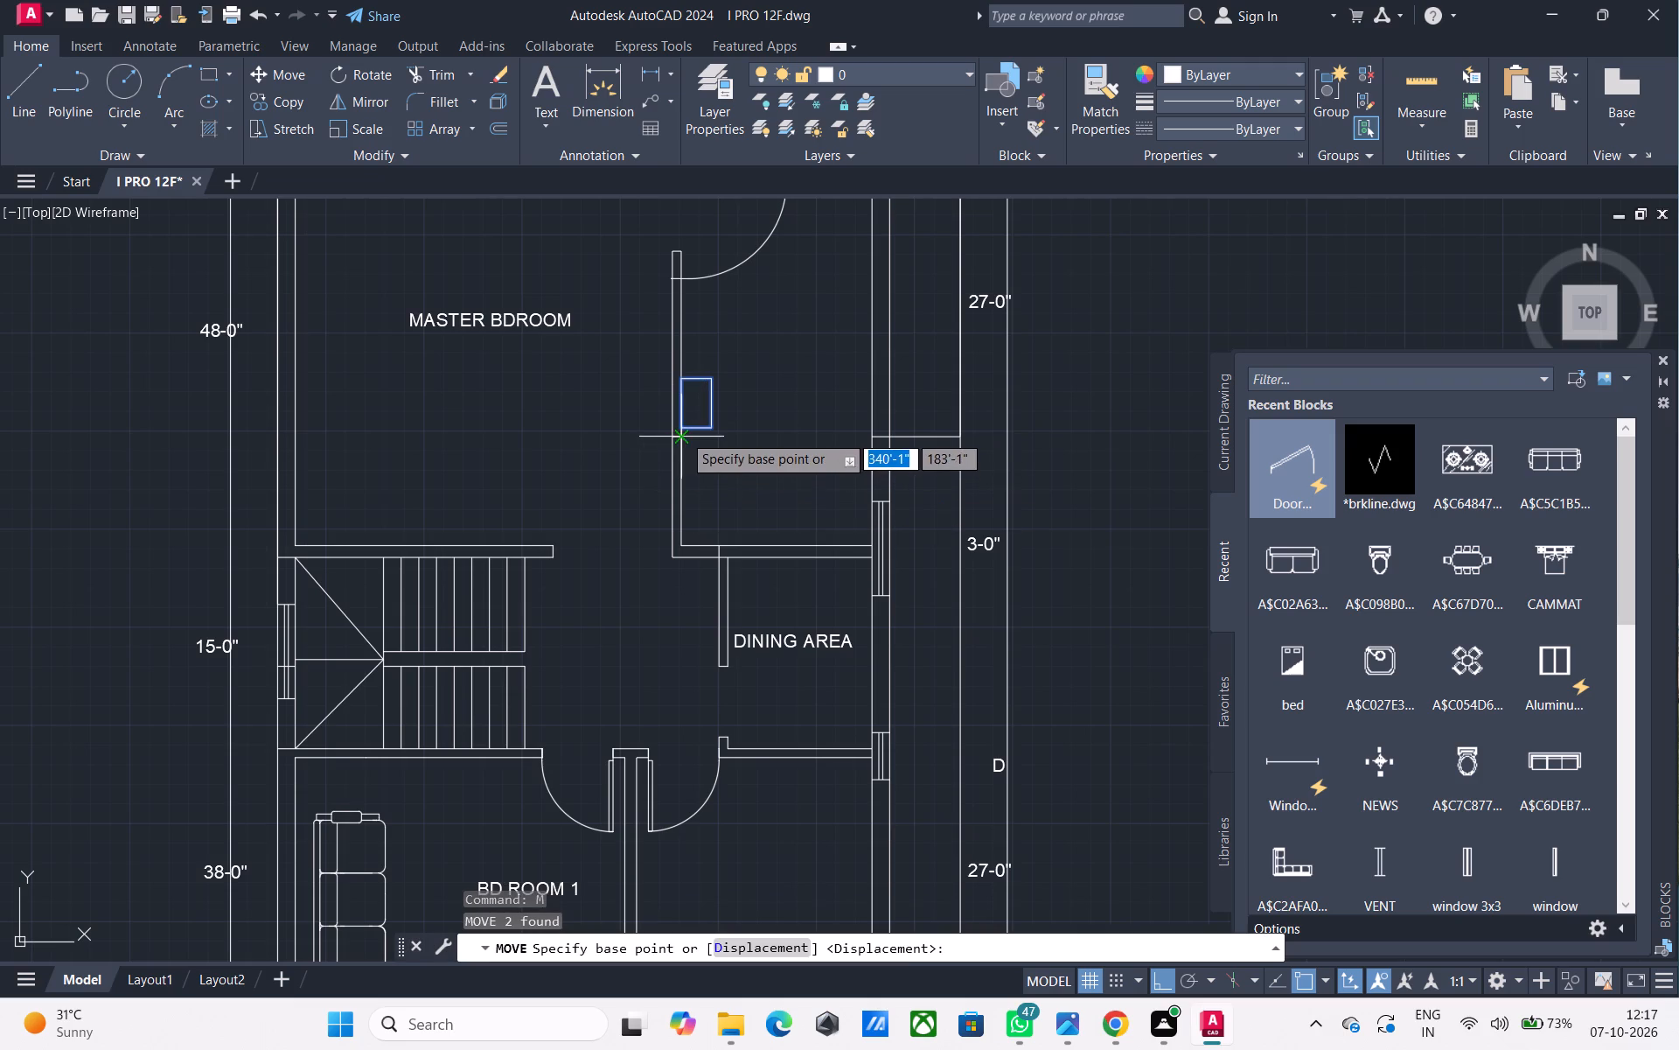
click(684, 426)
click(680, 549)
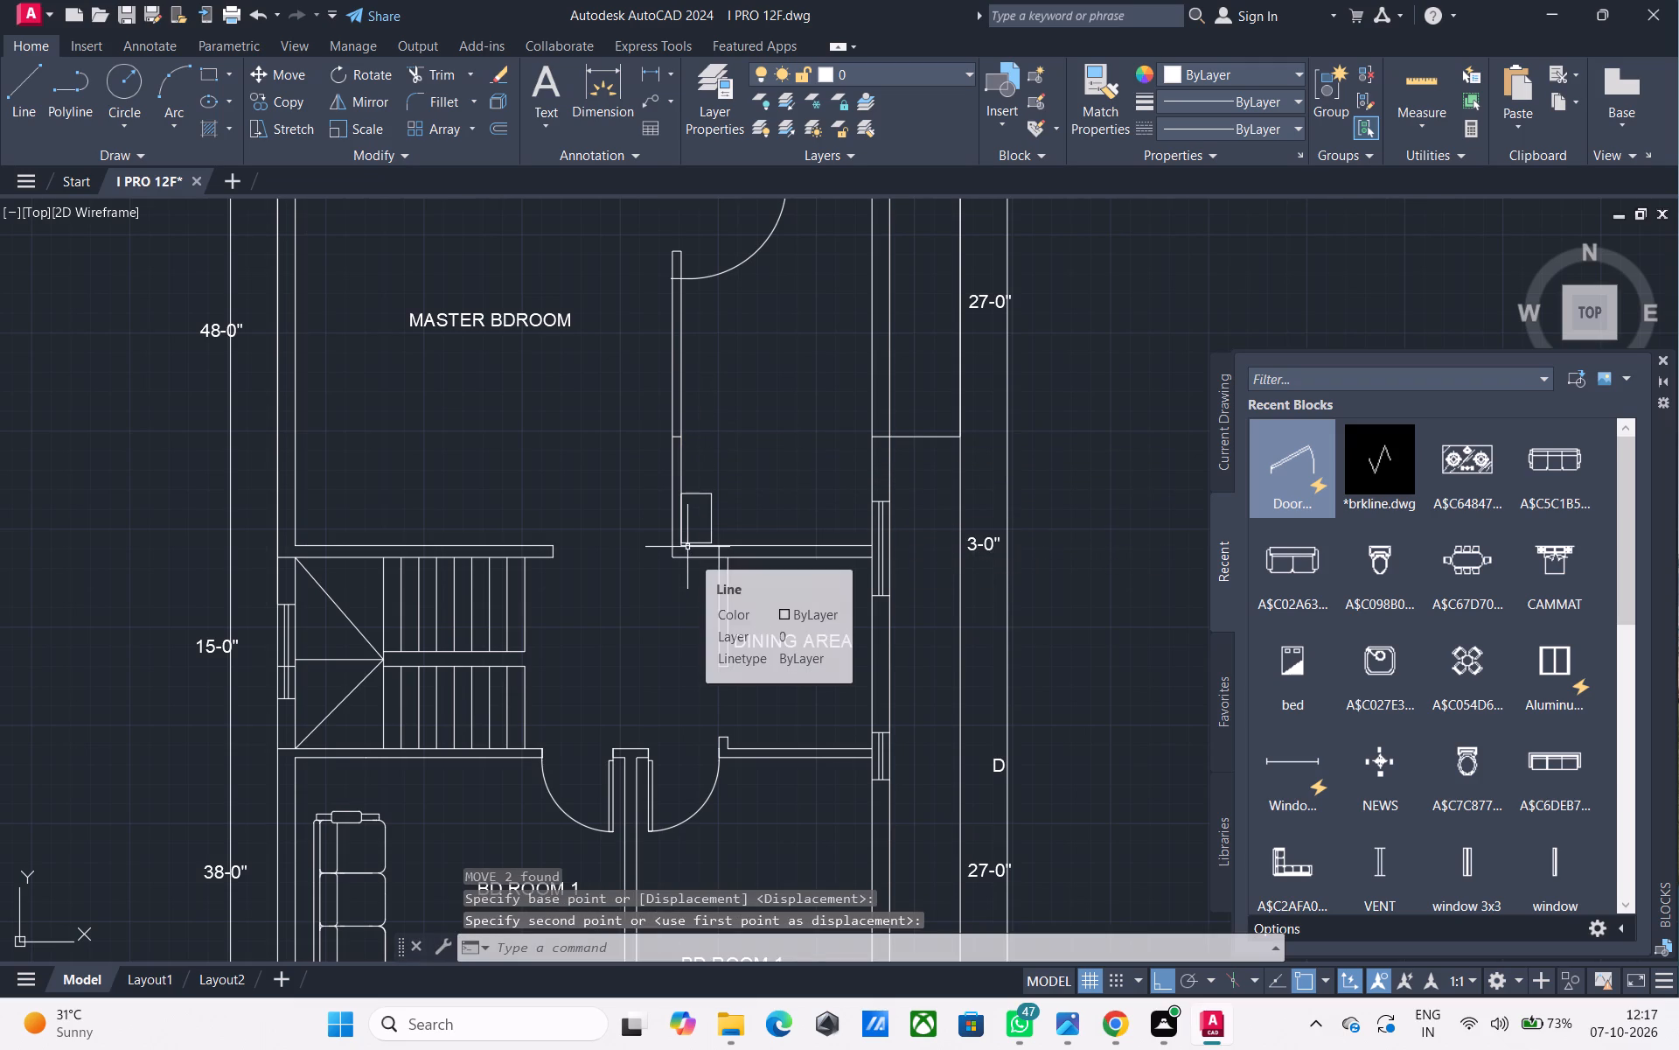
Move the small outline's upper and side edges down 1 1/2" so it sits flush against the lower wall corner.
middle_drag(703, 514, 717, 464)
scroll(722, 460, up, 2)
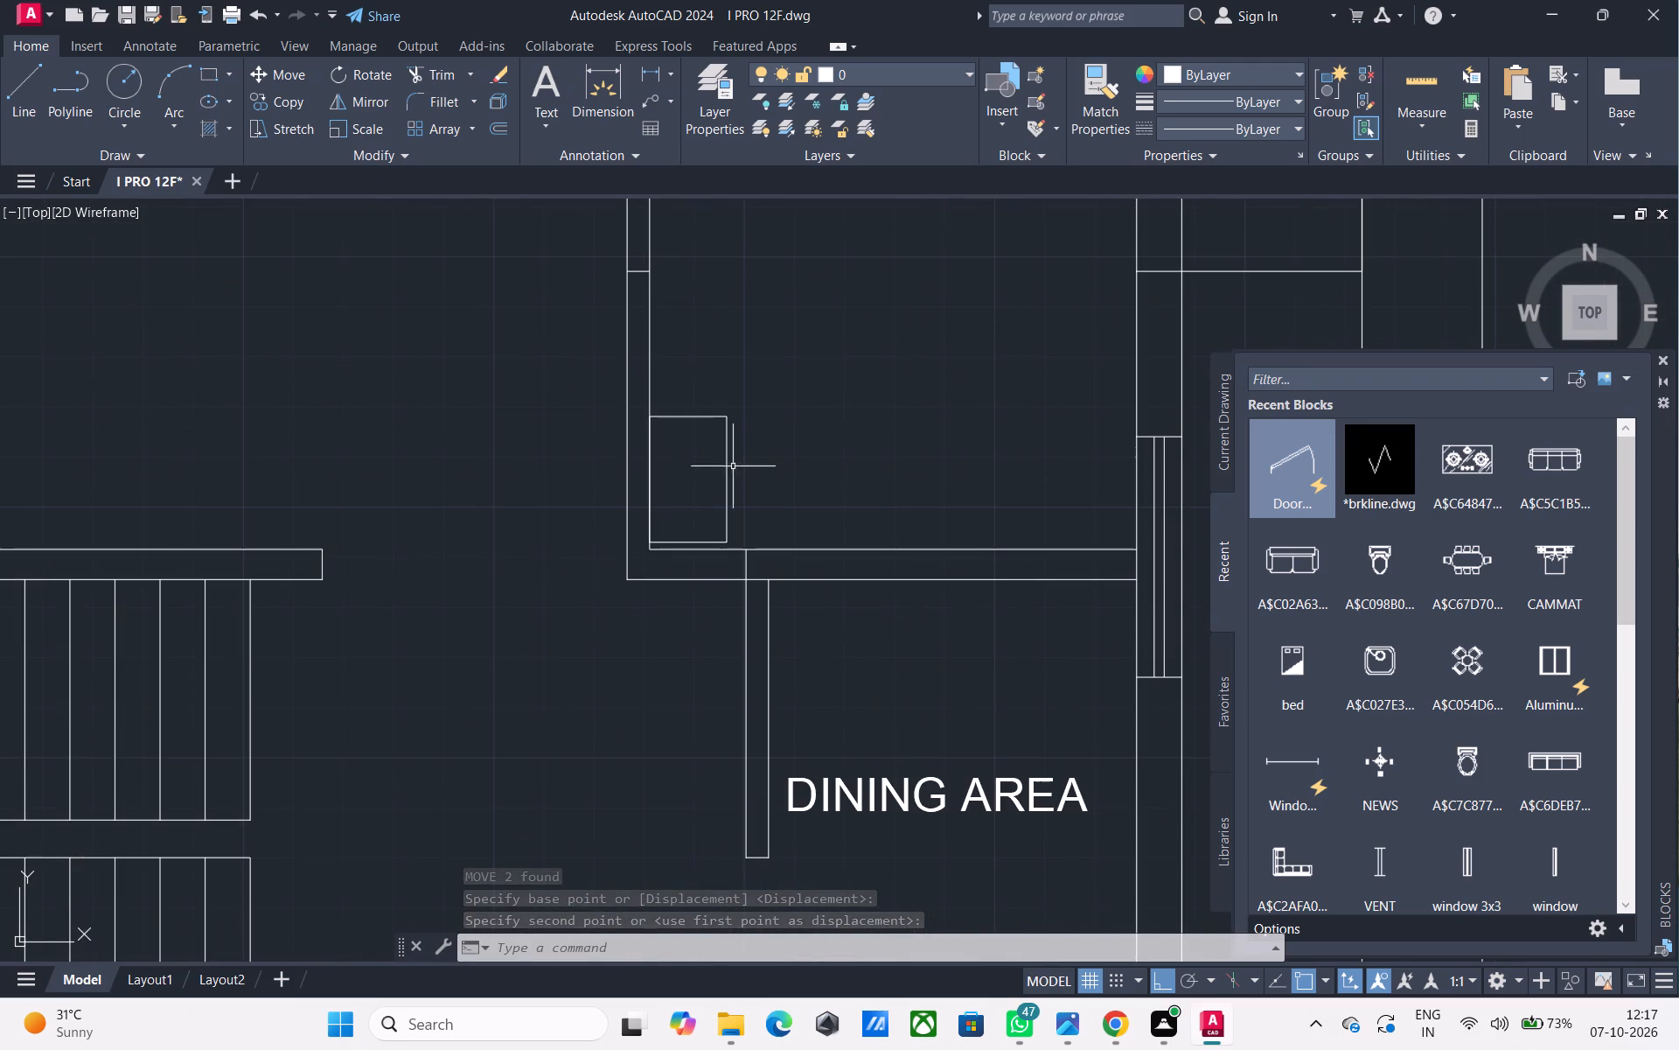
click(742, 467)
click(708, 444)
text(M)
key(space)
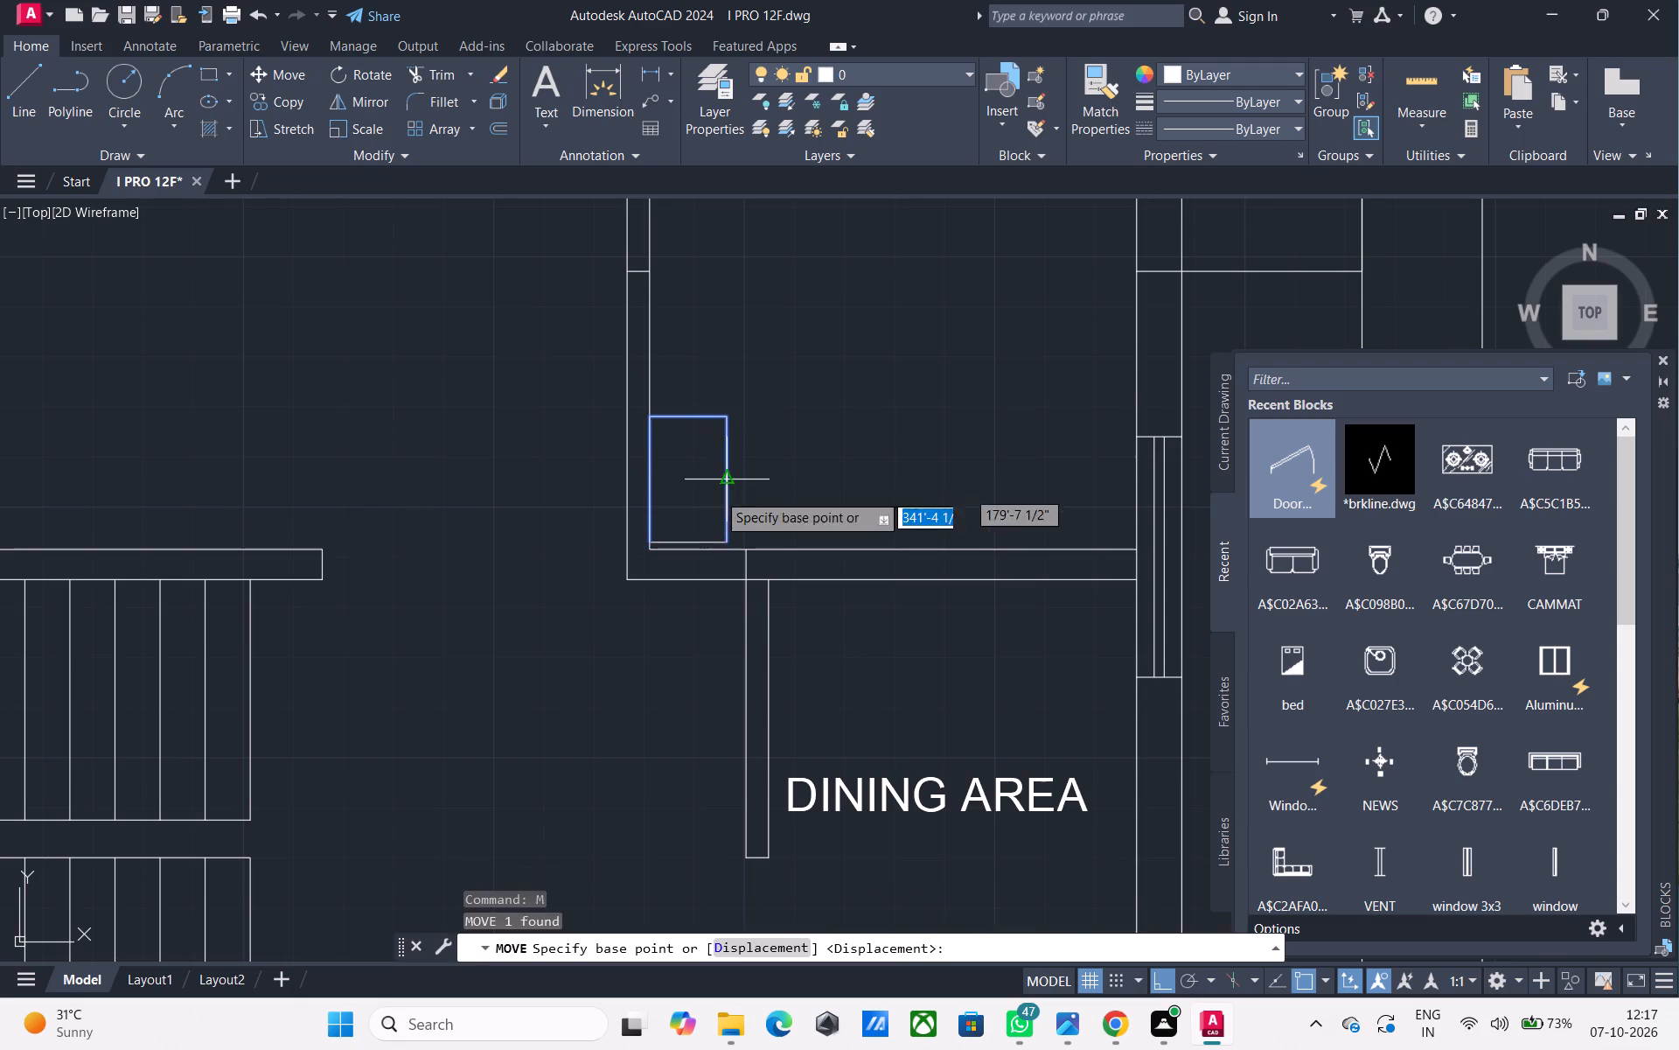
scroll(654, 549, up, 3)
click(630, 518)
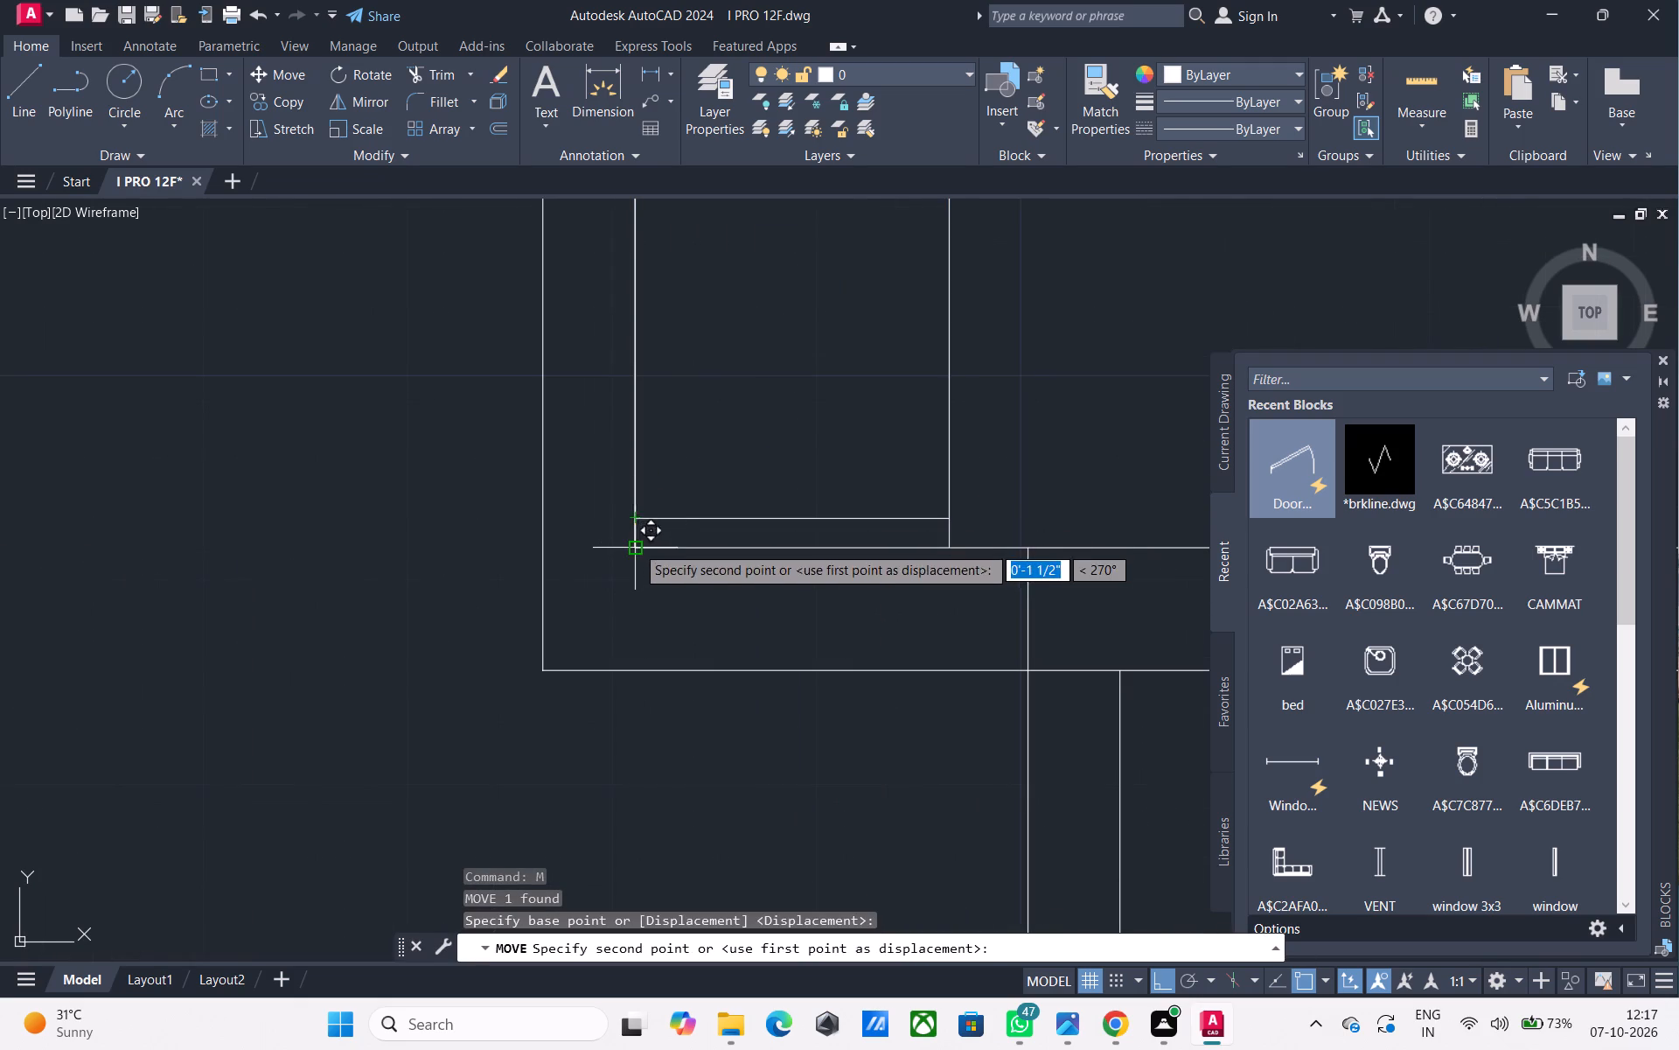
click(636, 545)
Delete the leftover short bottom line inside the small corner outline.
click(805, 517)
scroll(793, 537, down, 2)
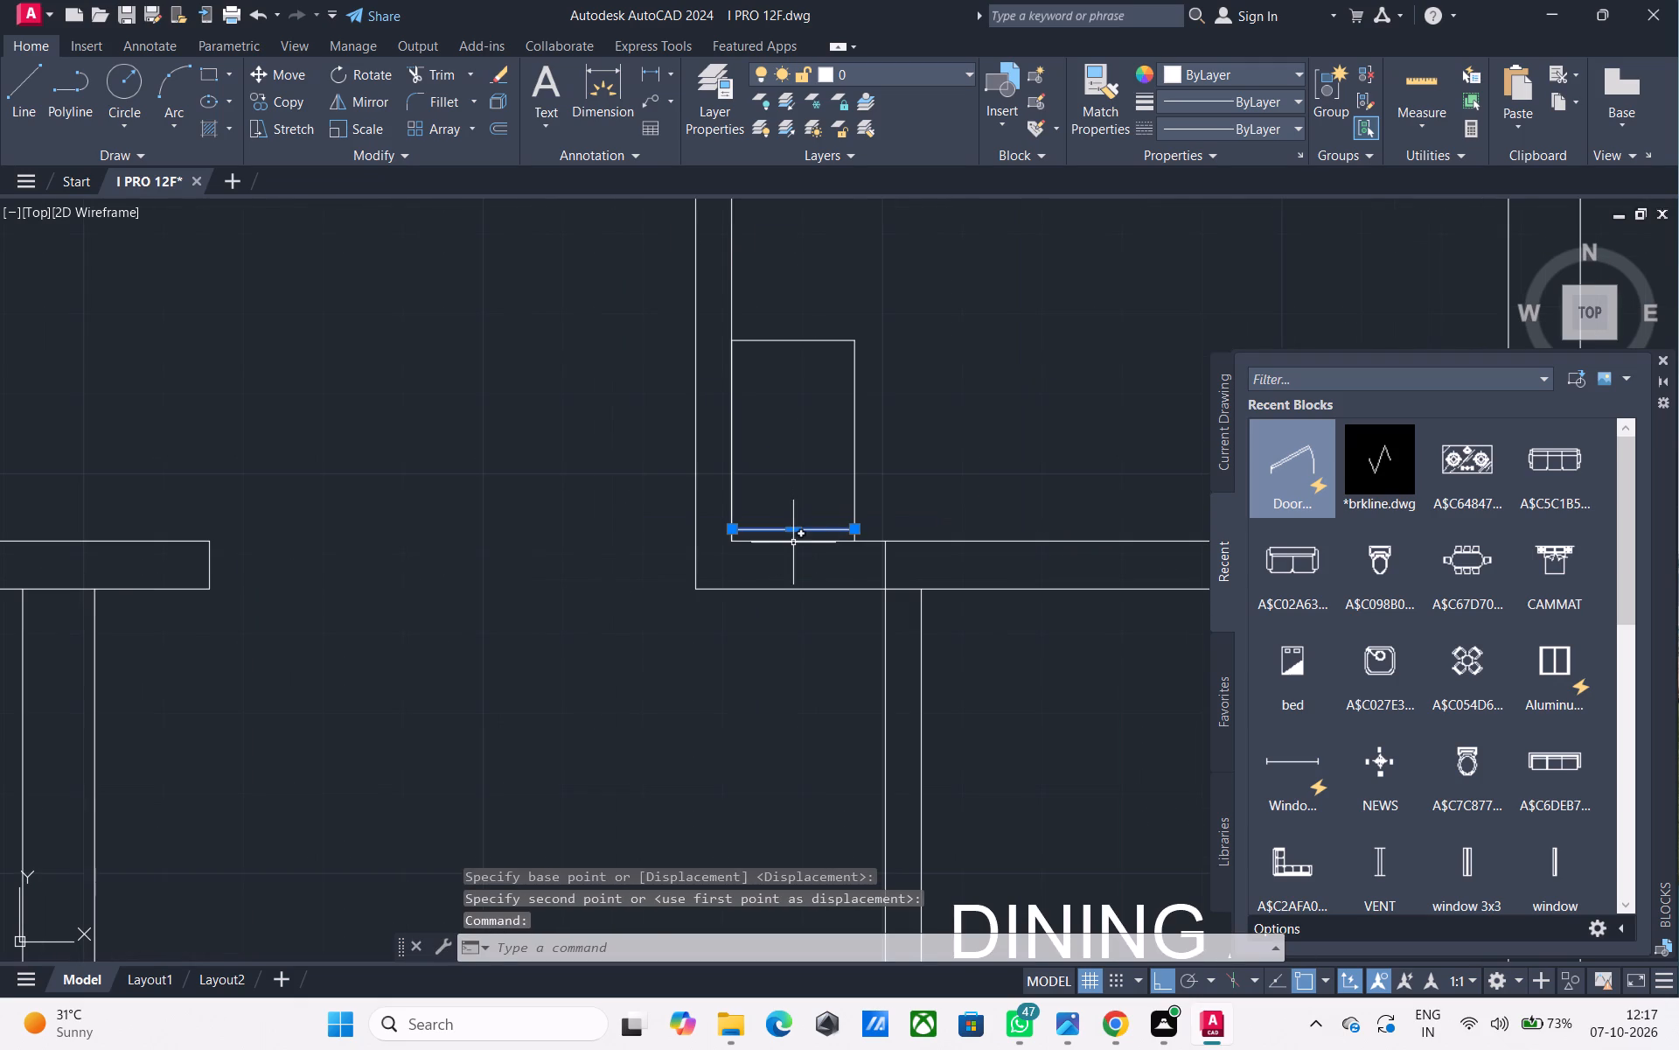
key(Delete)
Start a rectangle near the exterior end of the wall above the dining area.
scroll(793, 542, down, 1)
scroll(884, 454, down, 1)
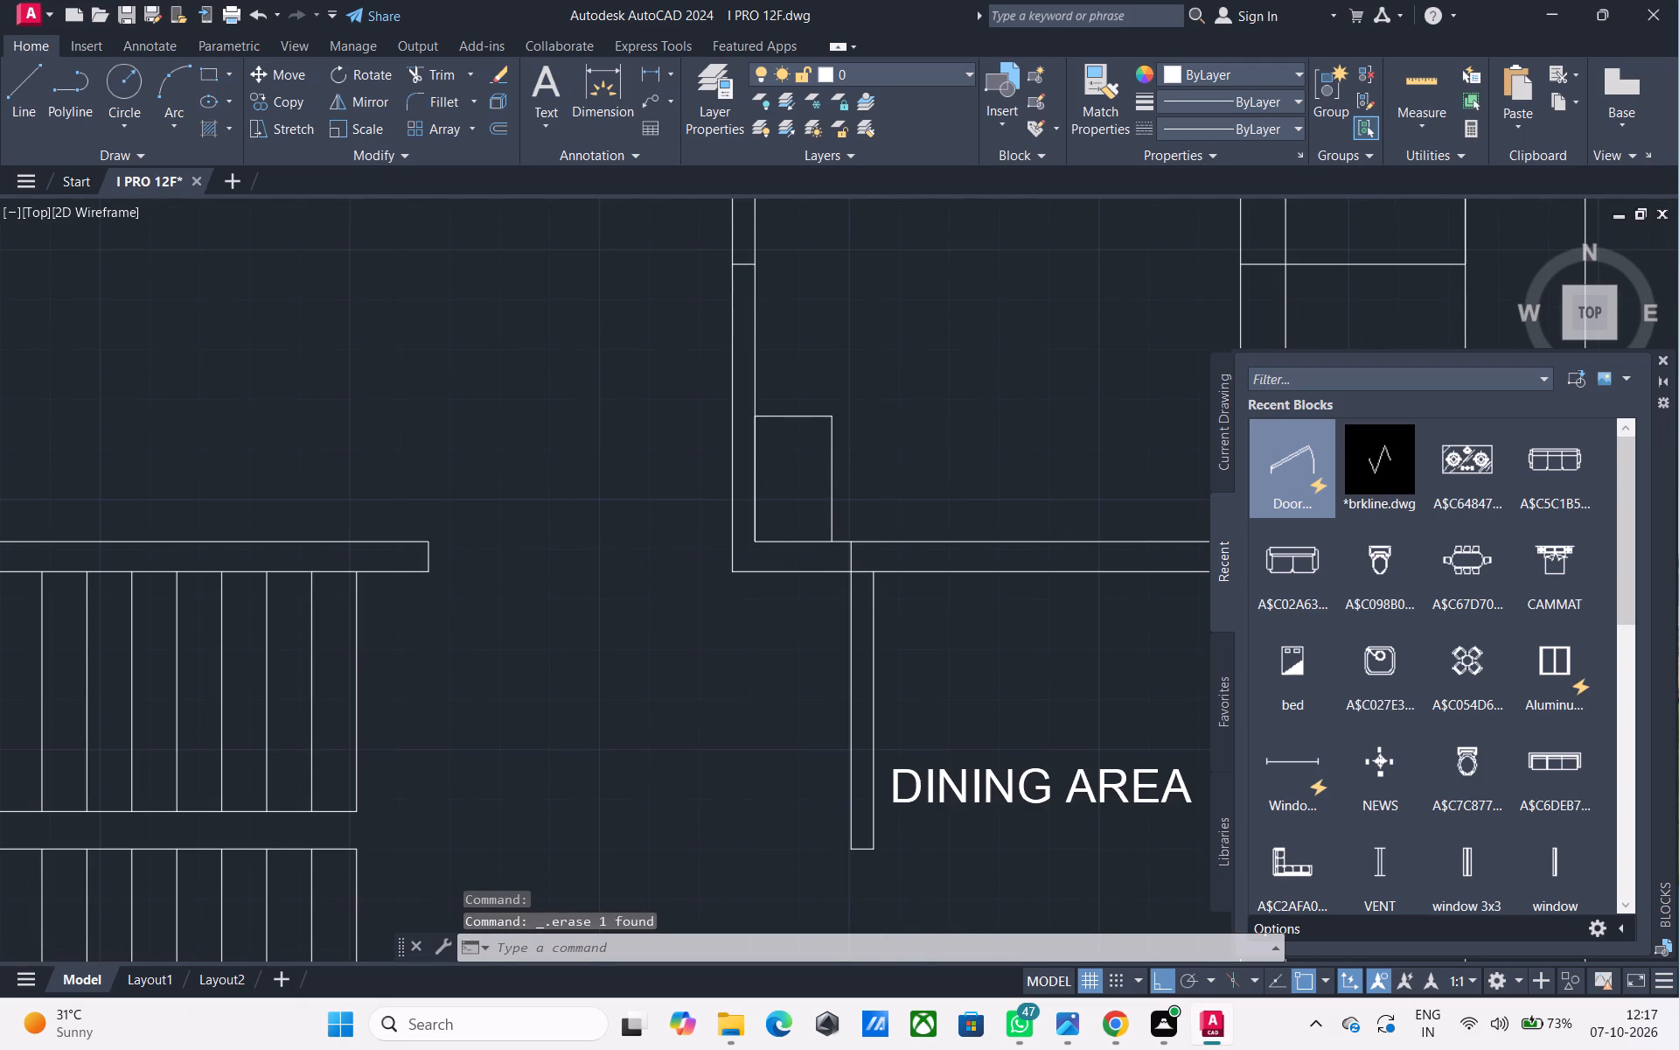
middle_drag(884, 454, 770, 421)
middle_drag(868, 488, 791, 493)
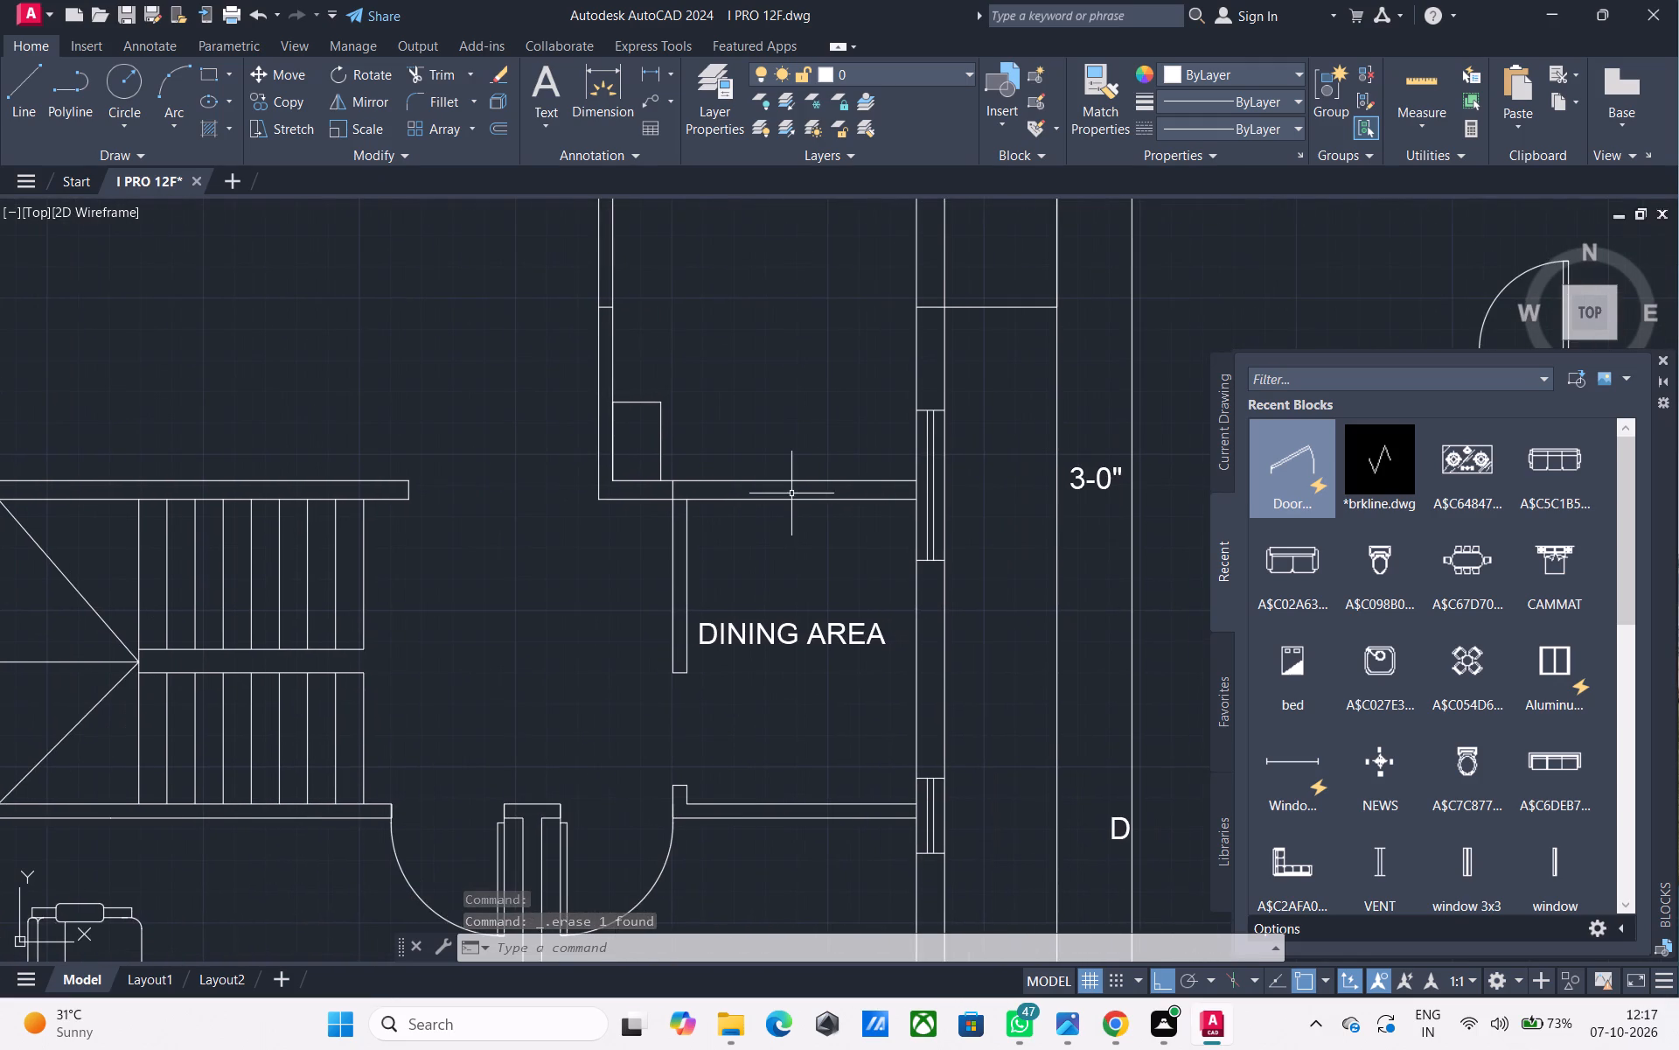
text(REC)
key(space)
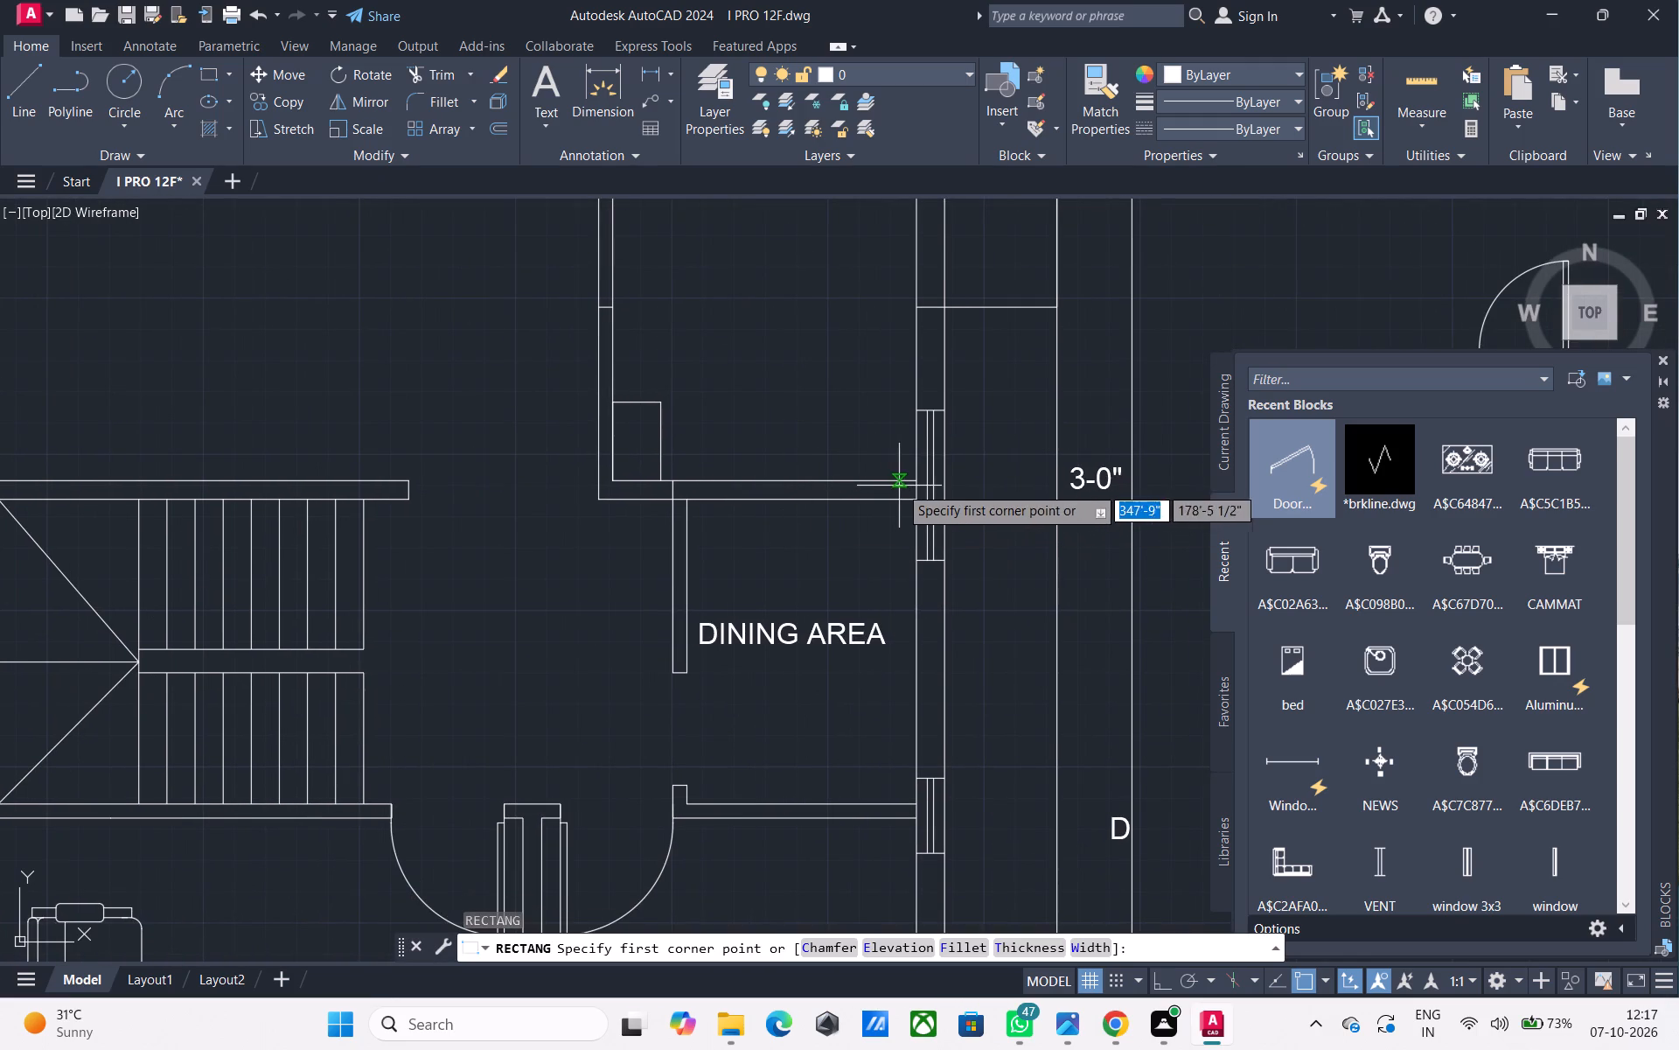
Draw a rectangle about 3' tall in the lower-right corner of the narrow room beside the master bedroom.
click(914, 483)
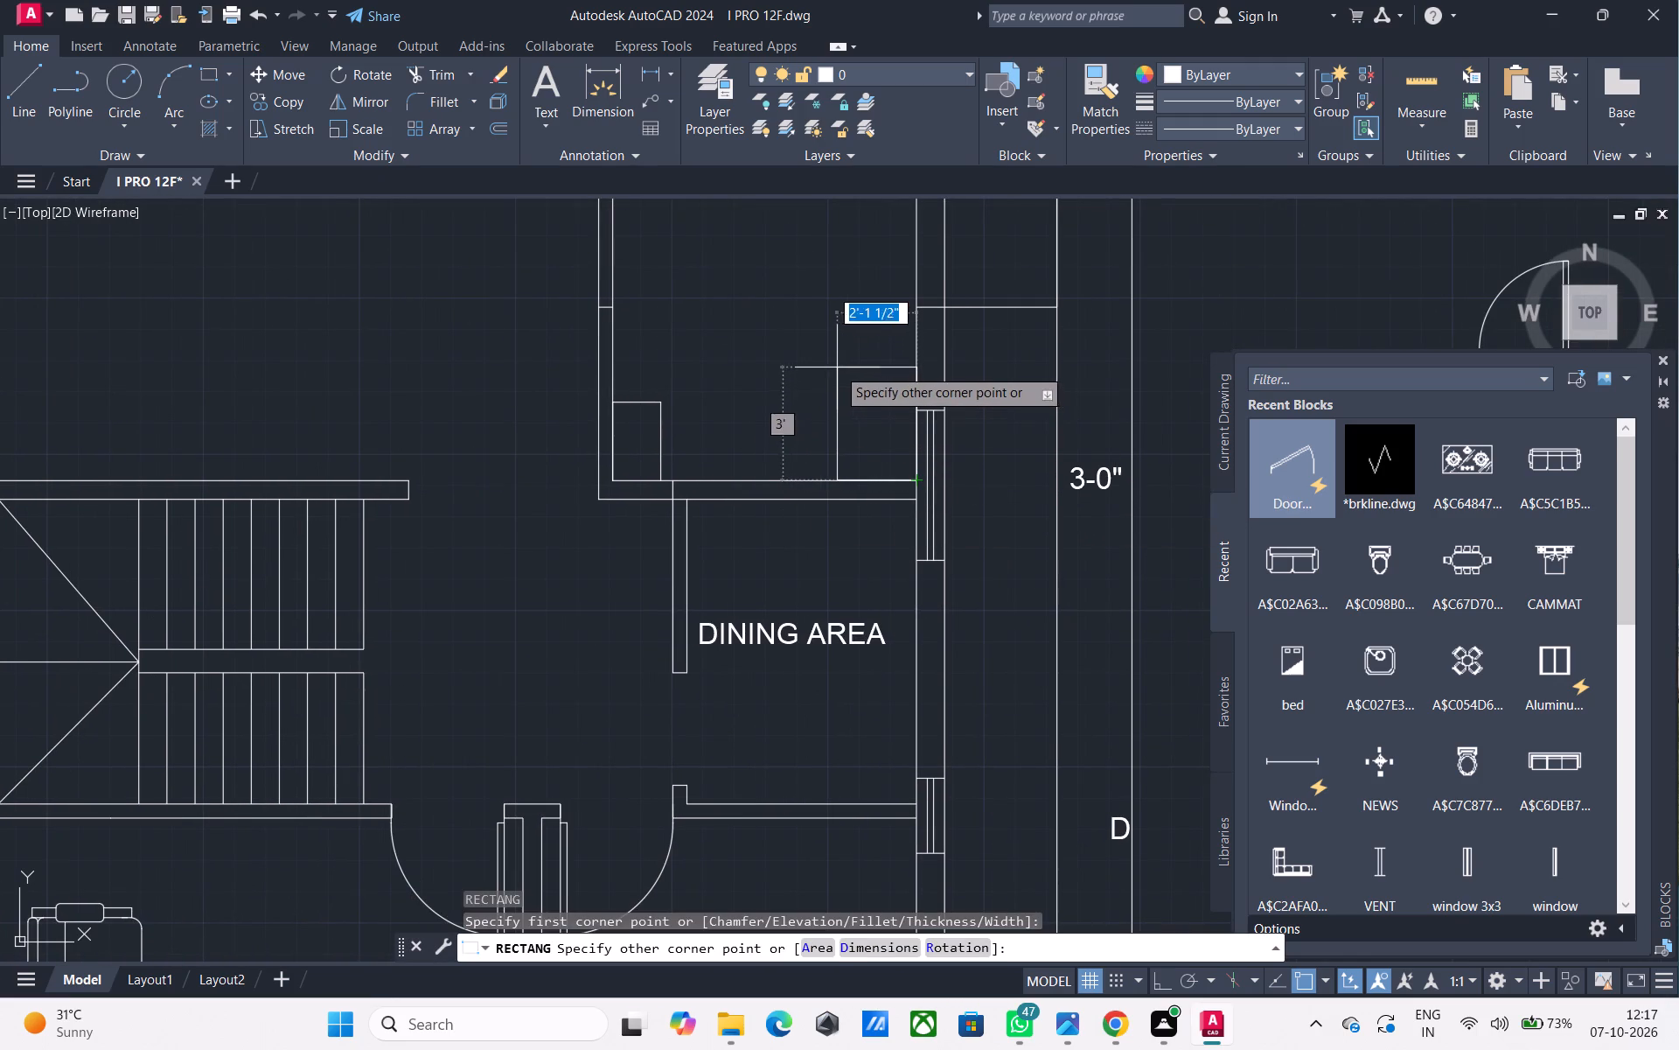
click(823, 367)
Insert the A$C098B0... toilet block in the empty space beside the upper floor plan, below the loose door symbols.
scroll(839, 495, down, 1)
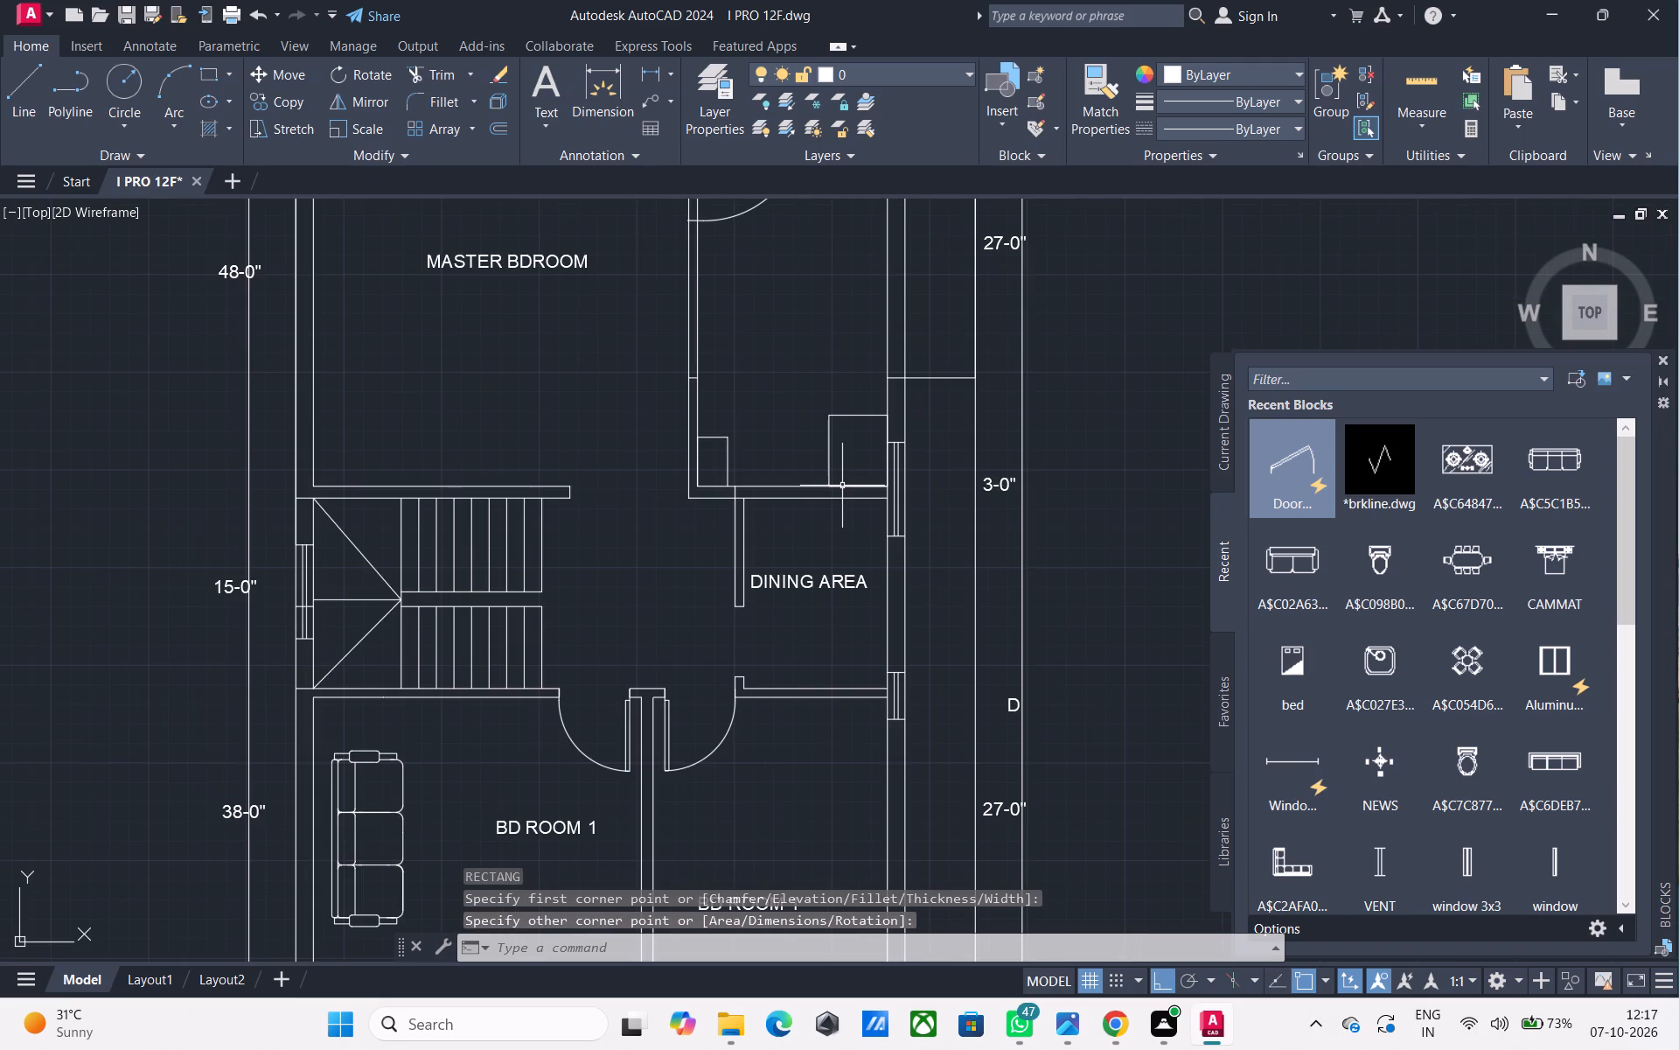
scroll(842, 486, down, 1)
middle_drag(842, 486, 838, 549)
middle_drag(826, 509, 809, 514)
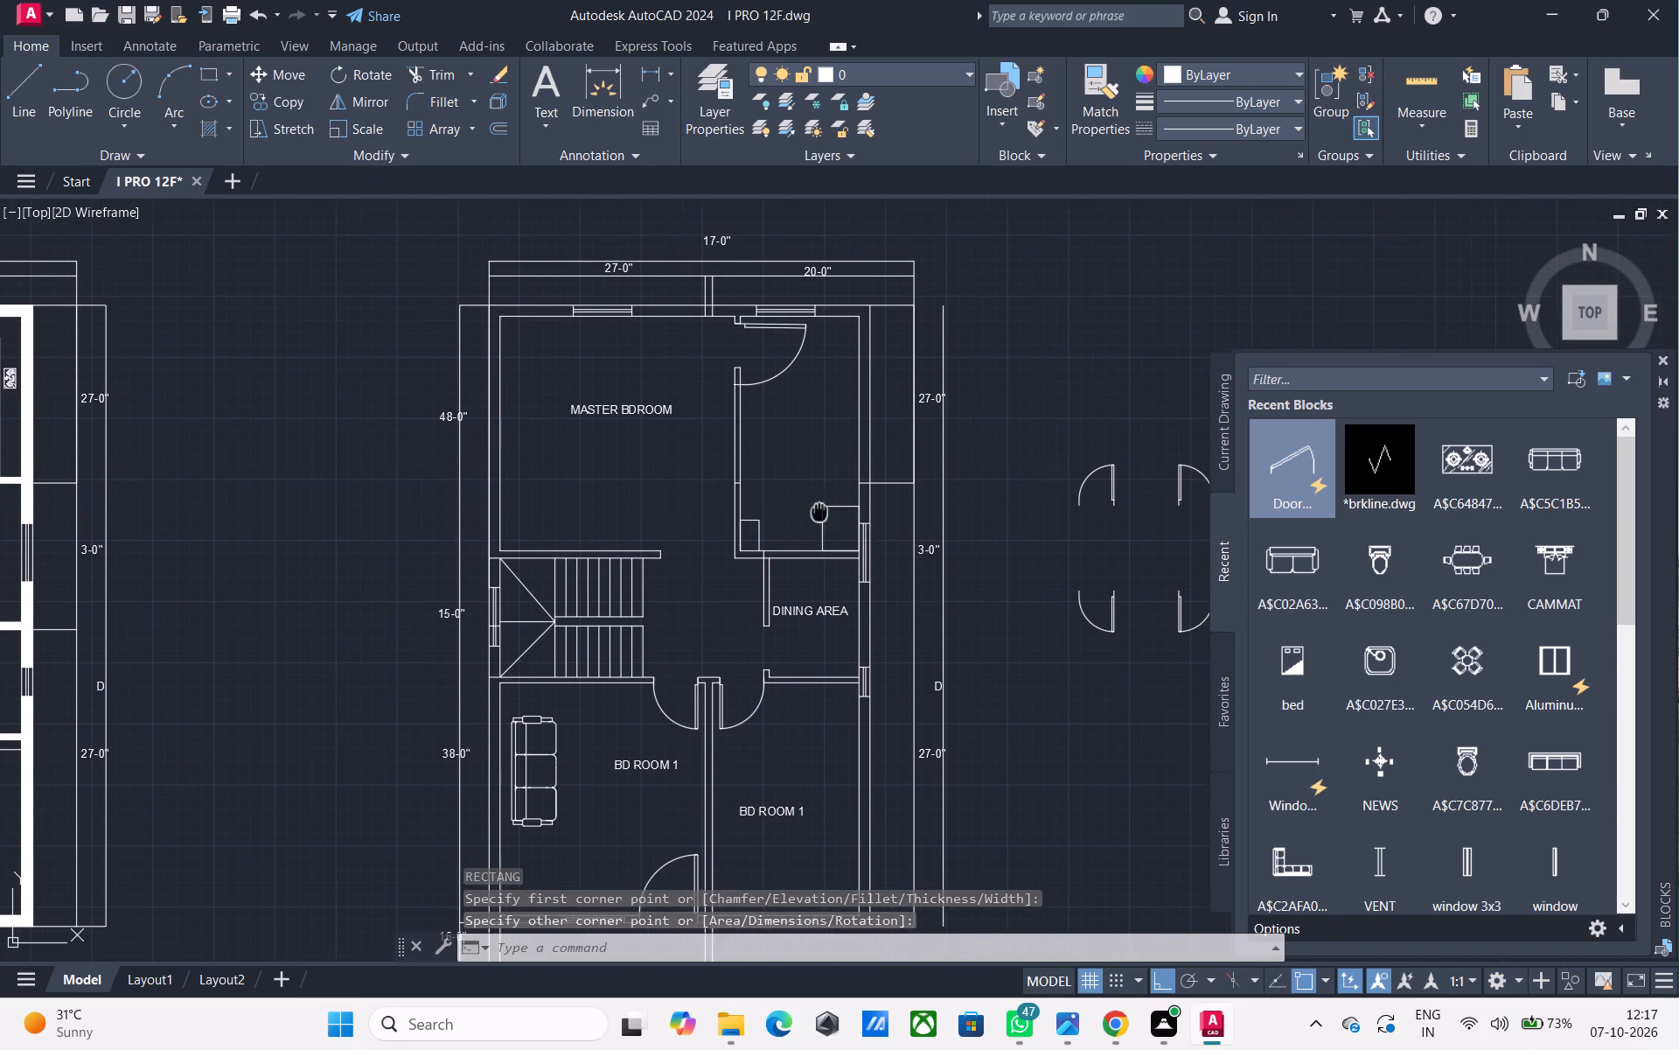
middle_drag(809, 514, 800, 515)
scroll(774, 513, down, 1)
middle_drag(856, 542, 805, 507)
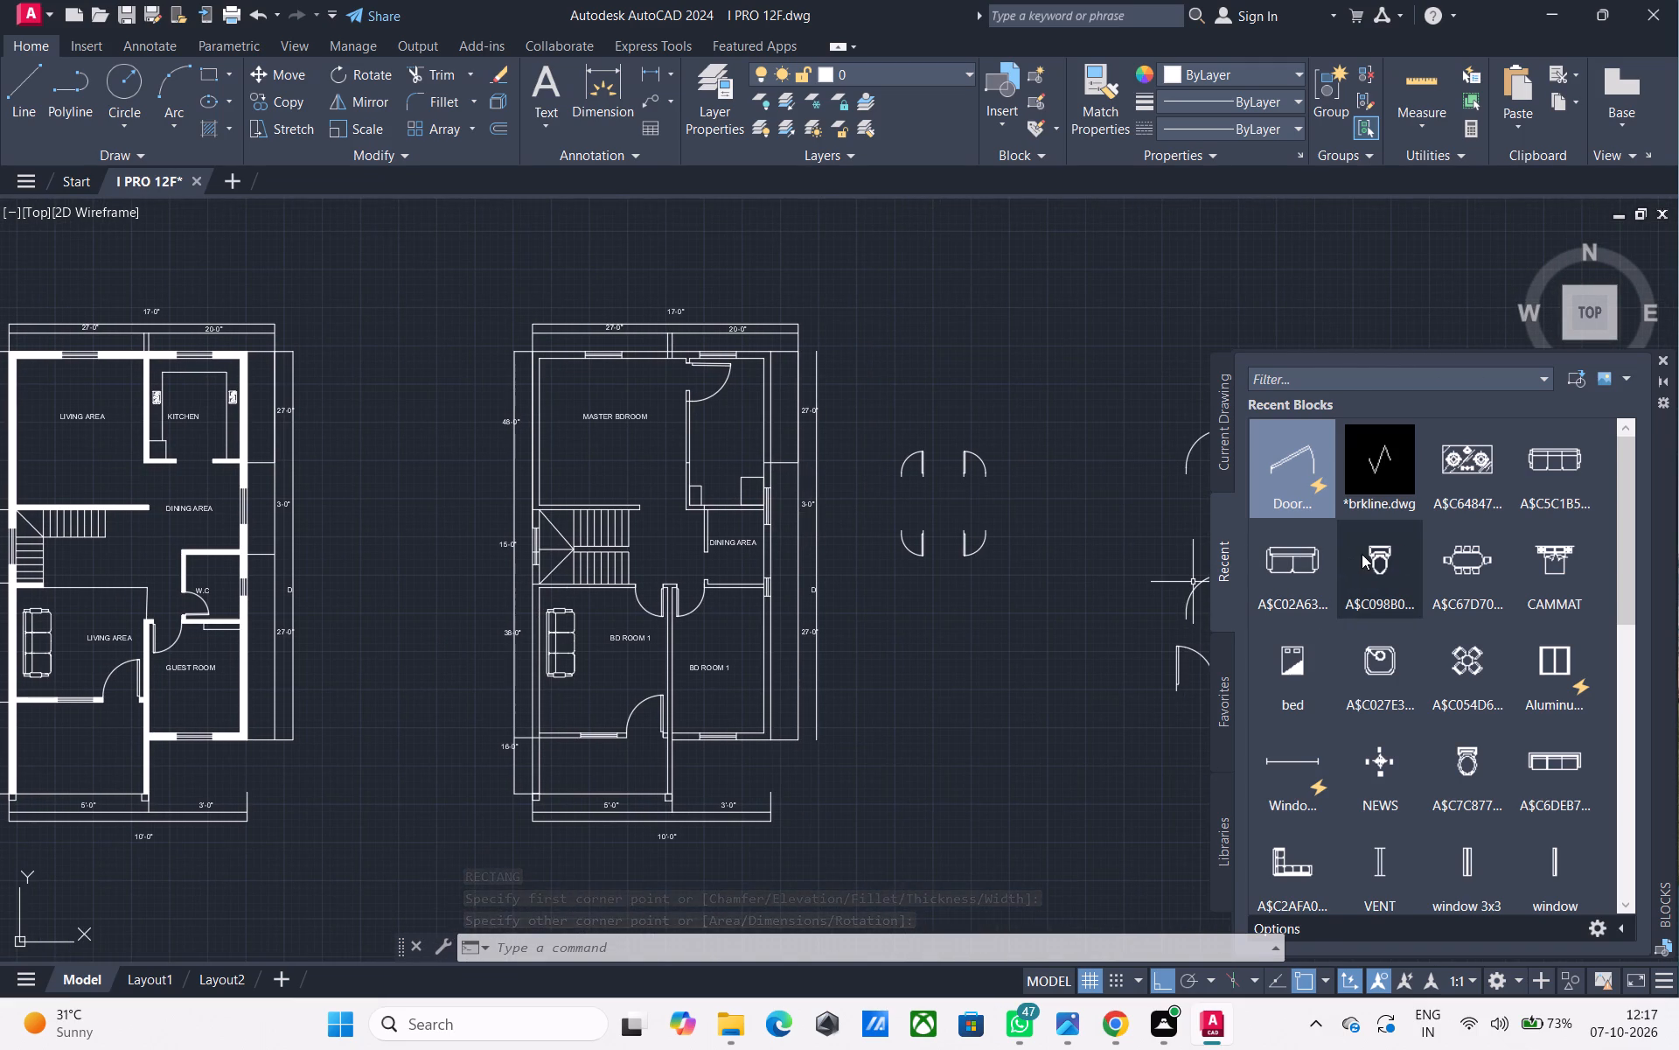
click(1362, 554)
click(976, 645)
Enlarge the tiny inserted toilet block with Scale in two freehand passes.
click(1007, 685)
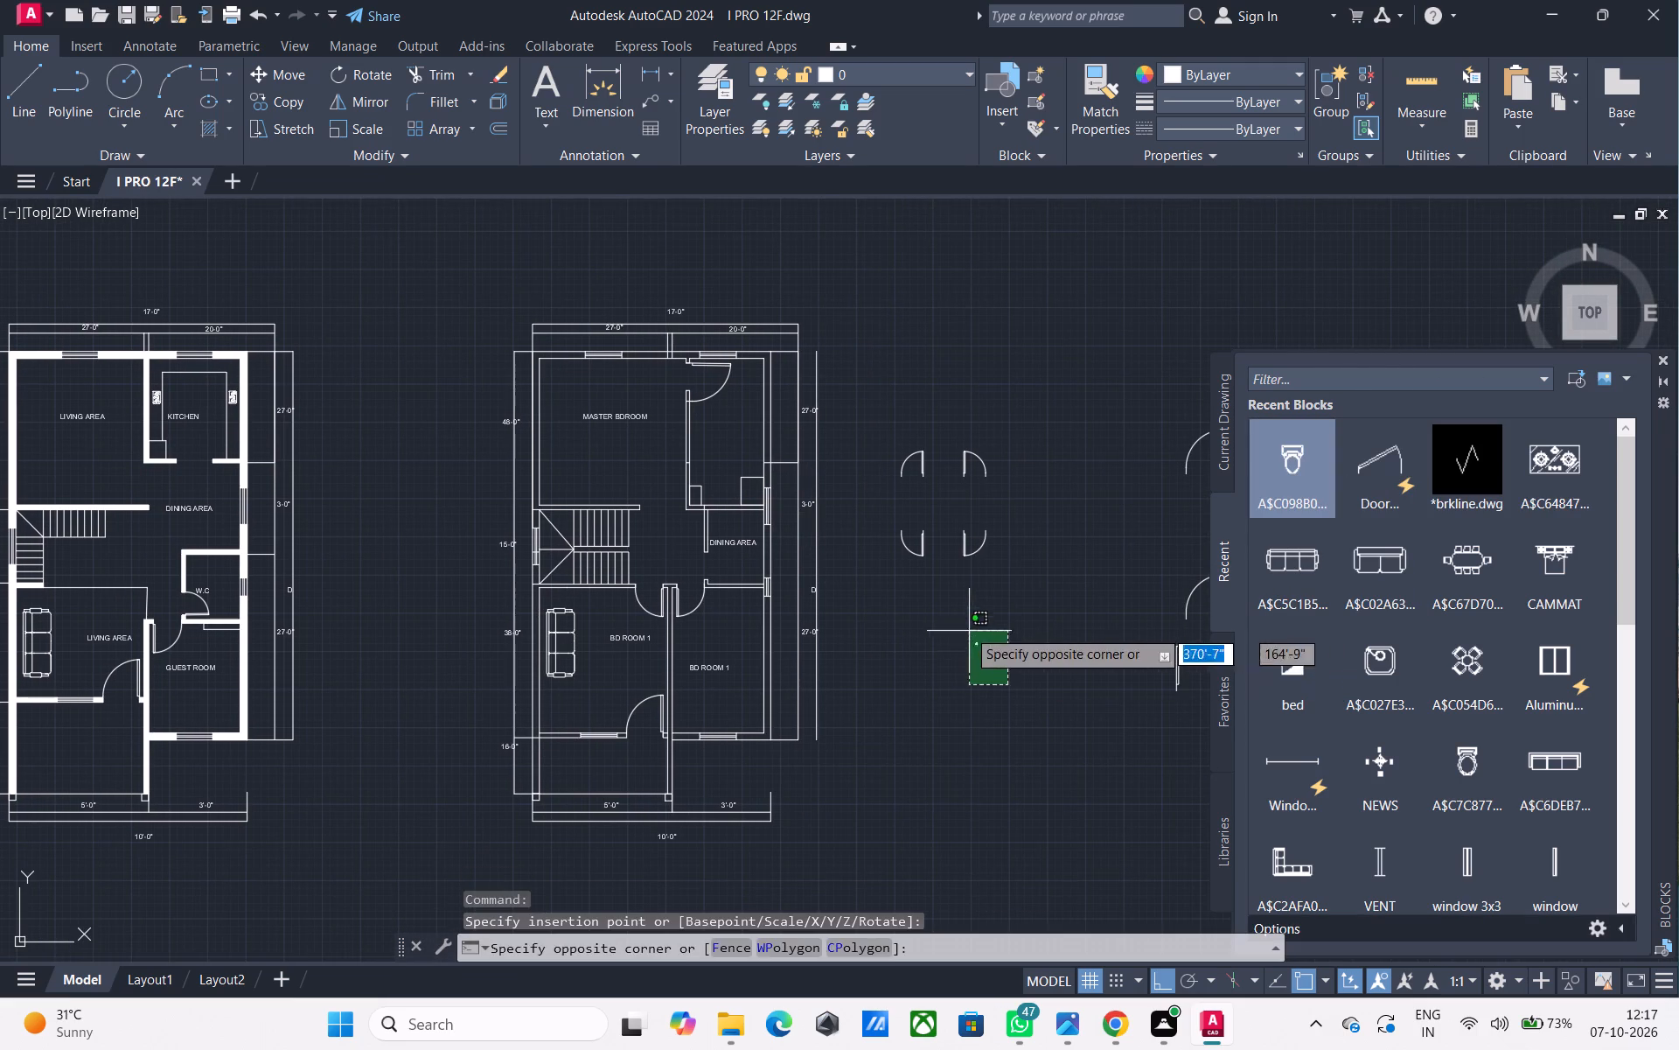
click(967, 627)
text(SC)
key(space)
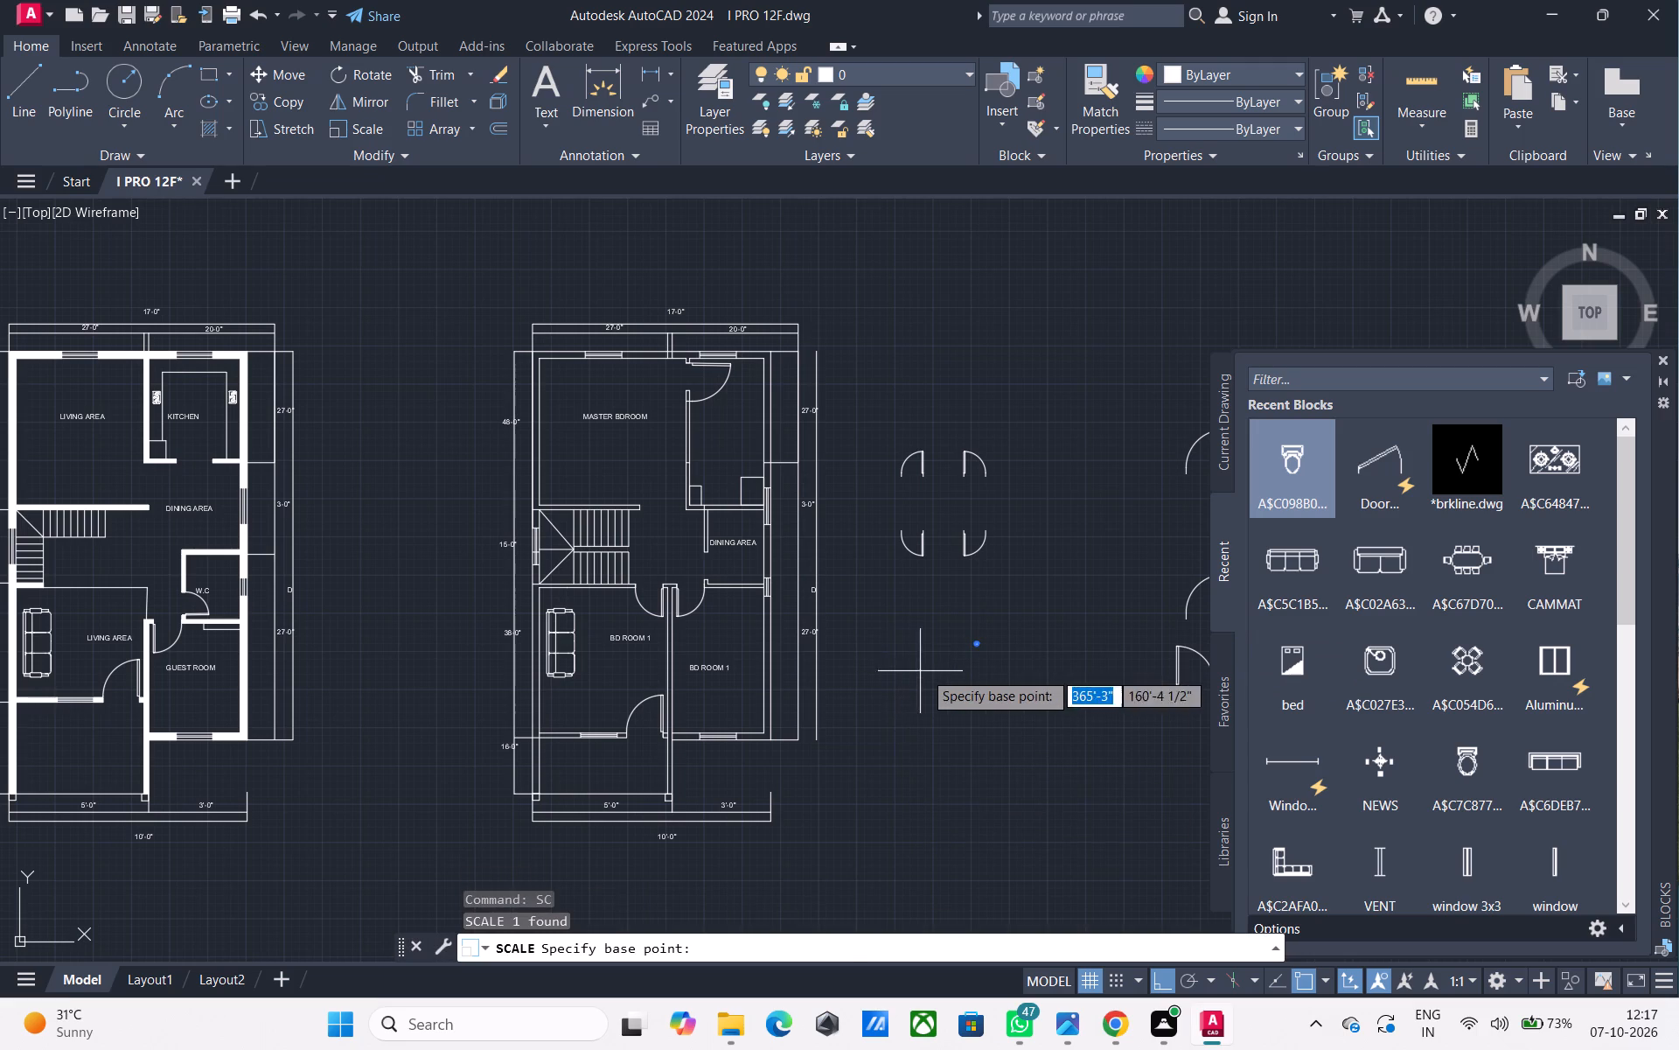
click(971, 673)
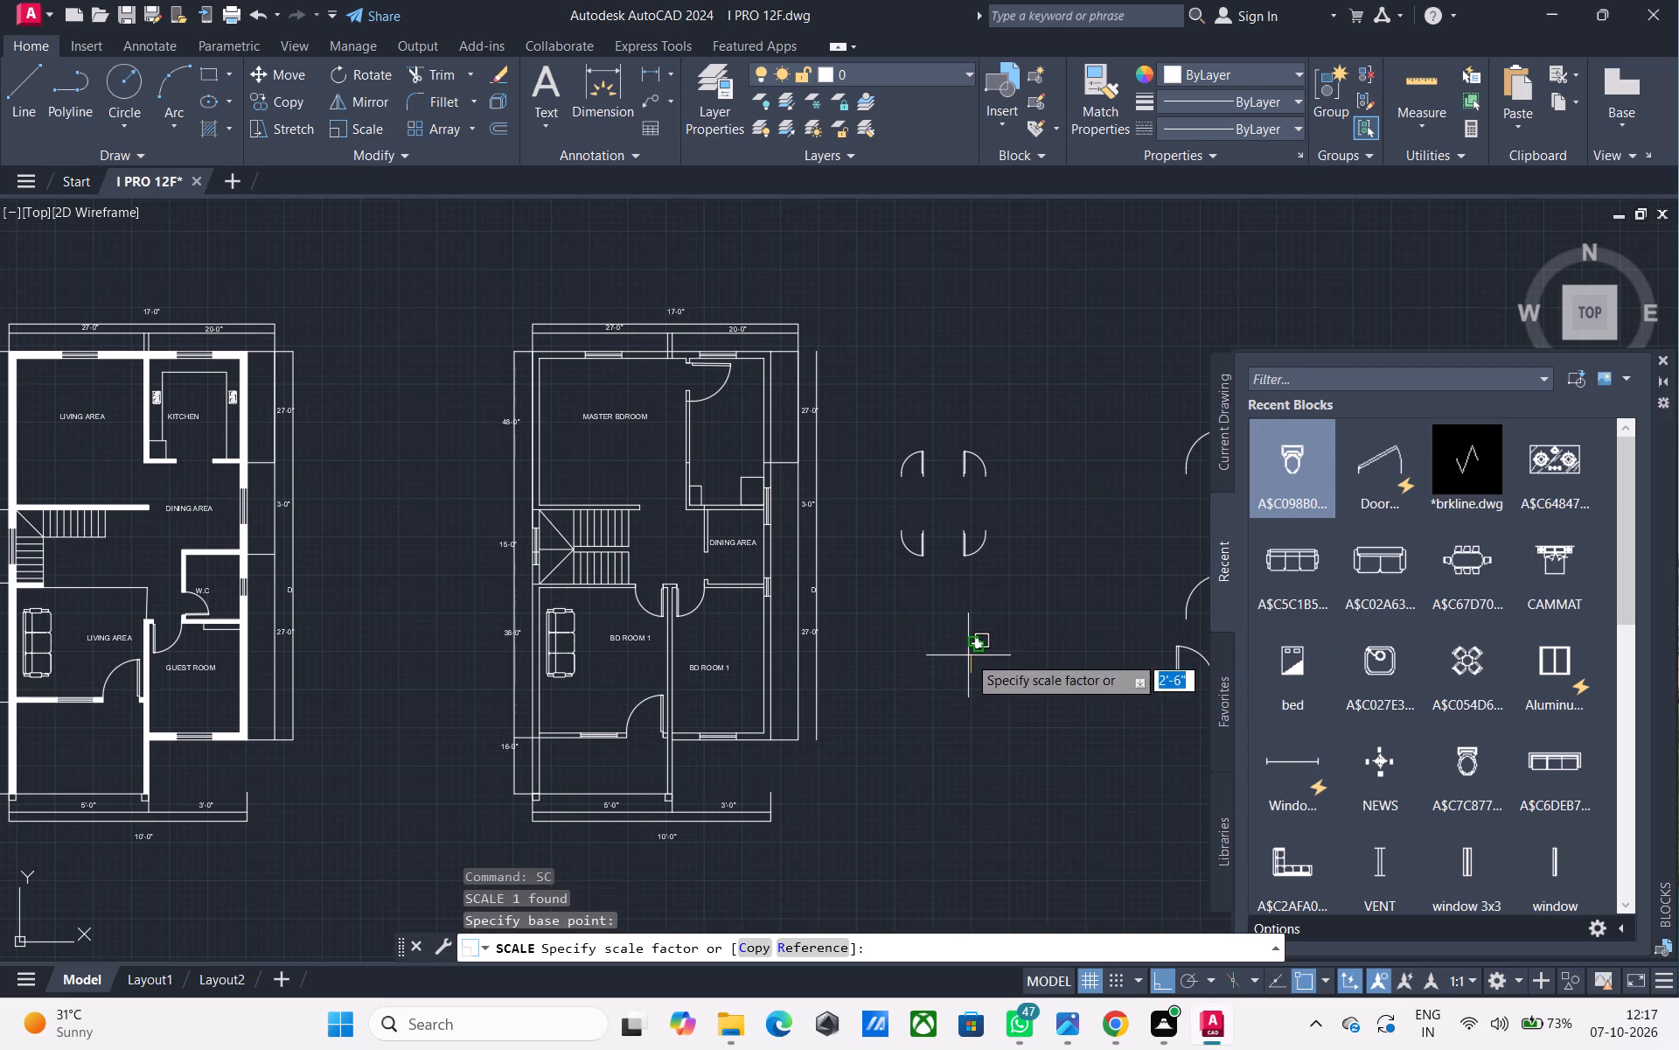
key(space)
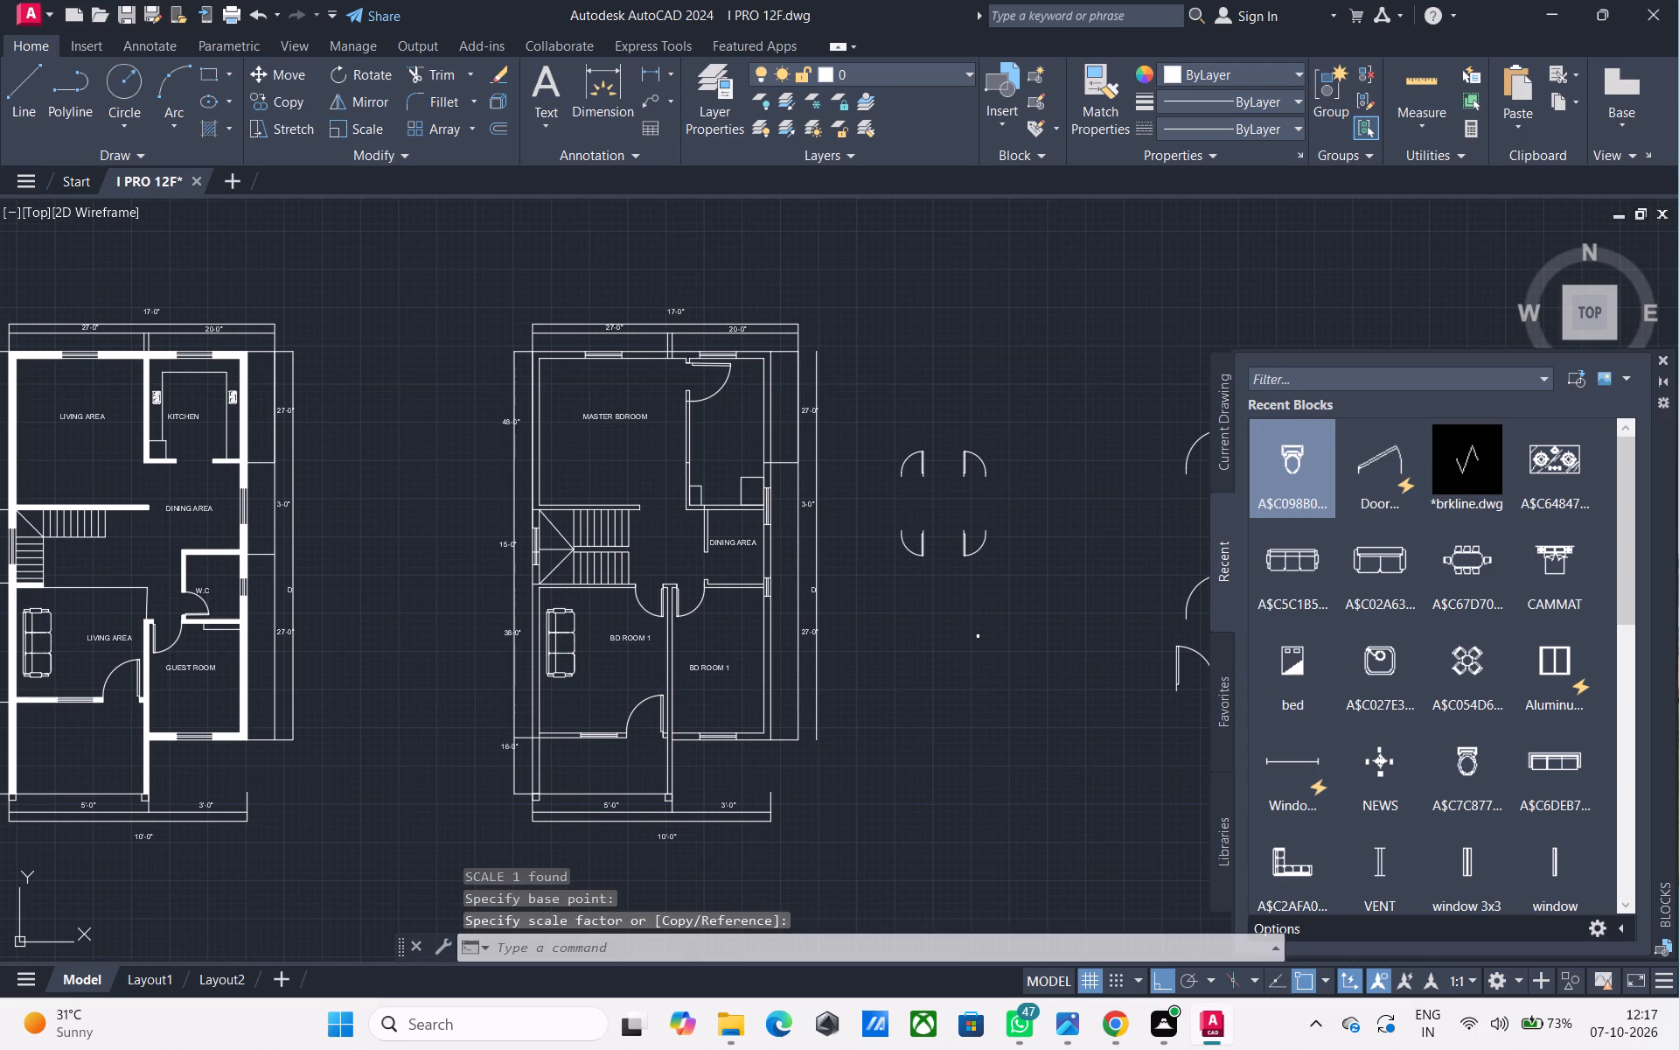
click(1001, 687)
click(961, 621)
key(s)
text(C)
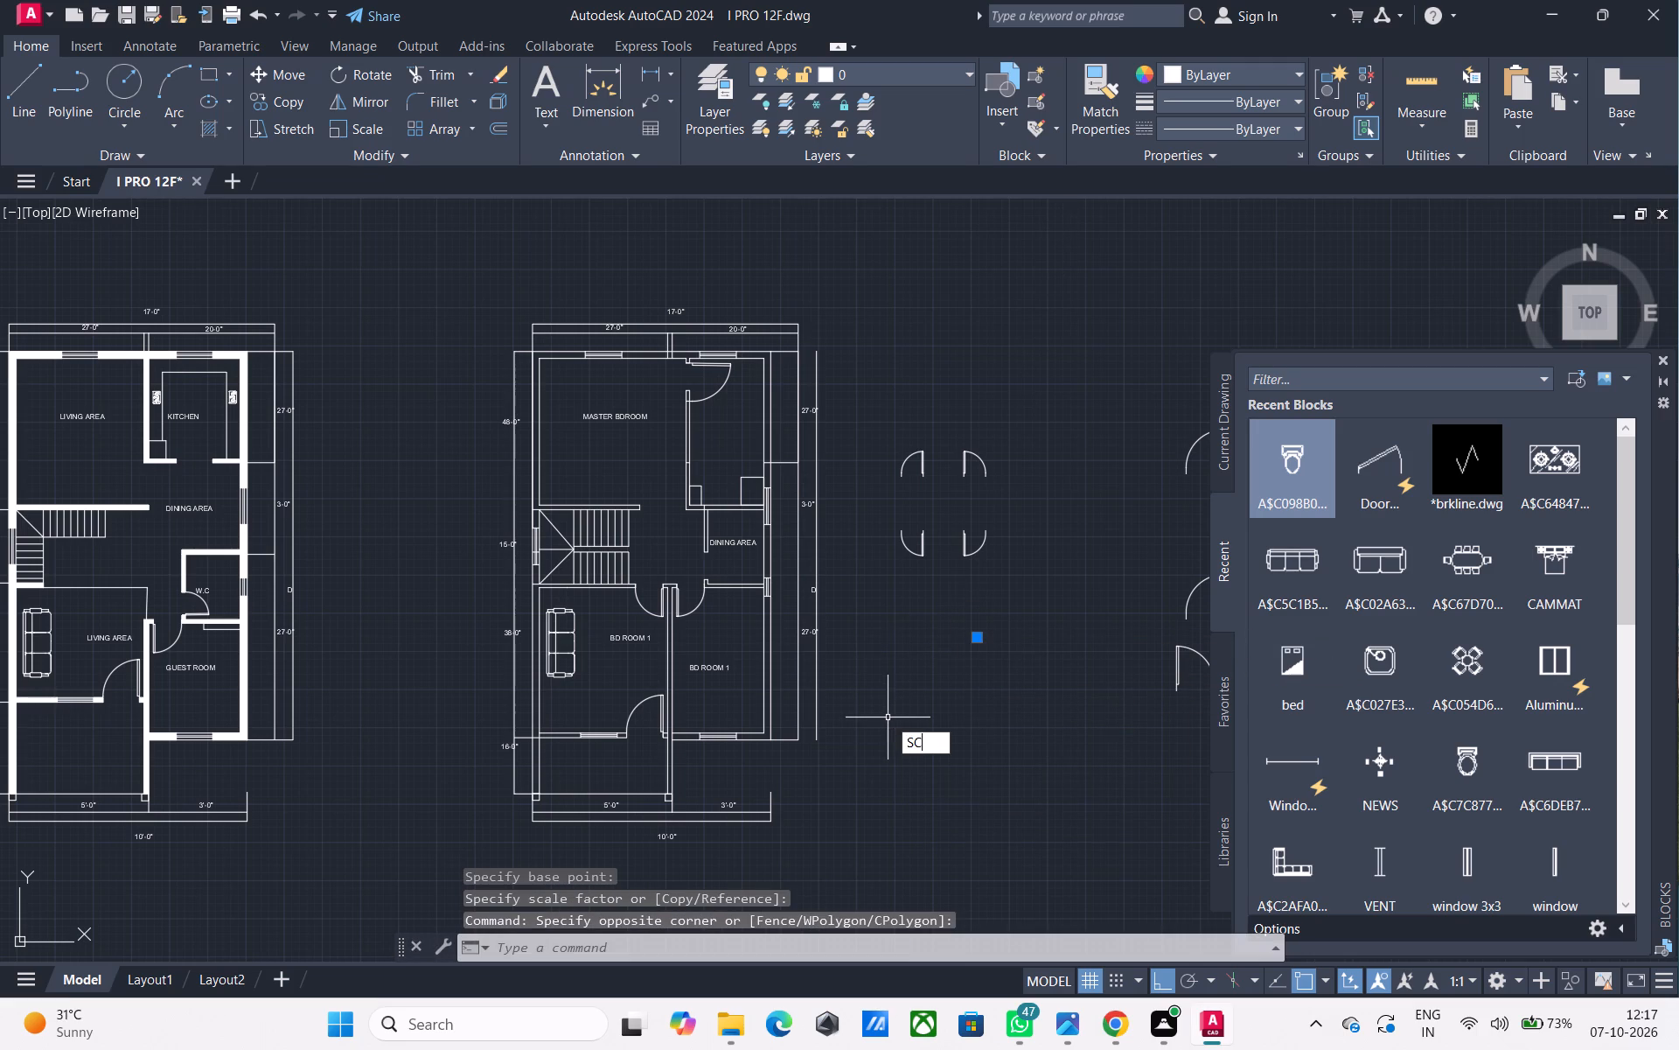
key(space)
scroll(979, 640, up, 4)
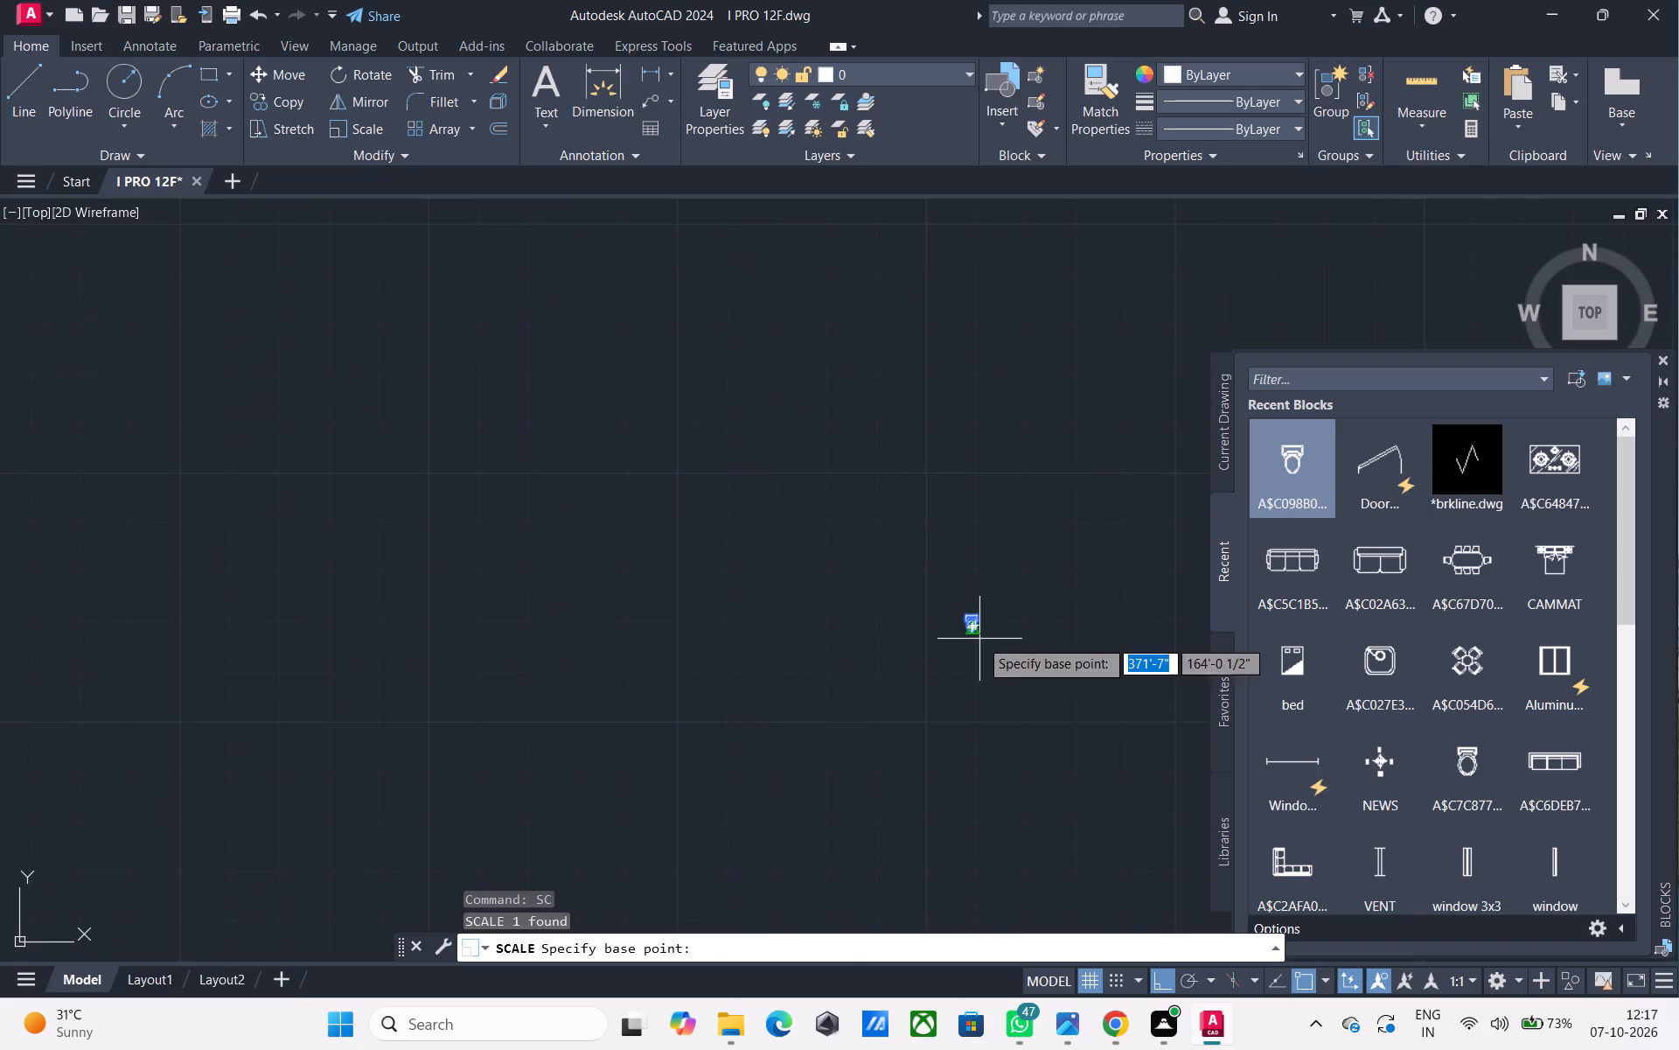
click(976, 628)
click(1010, 657)
Rotate the toilet block to 270° with Ortho on, so its tank faces the plan's right side.
scroll(1010, 658, down, 1)
click(1012, 672)
click(925, 583)
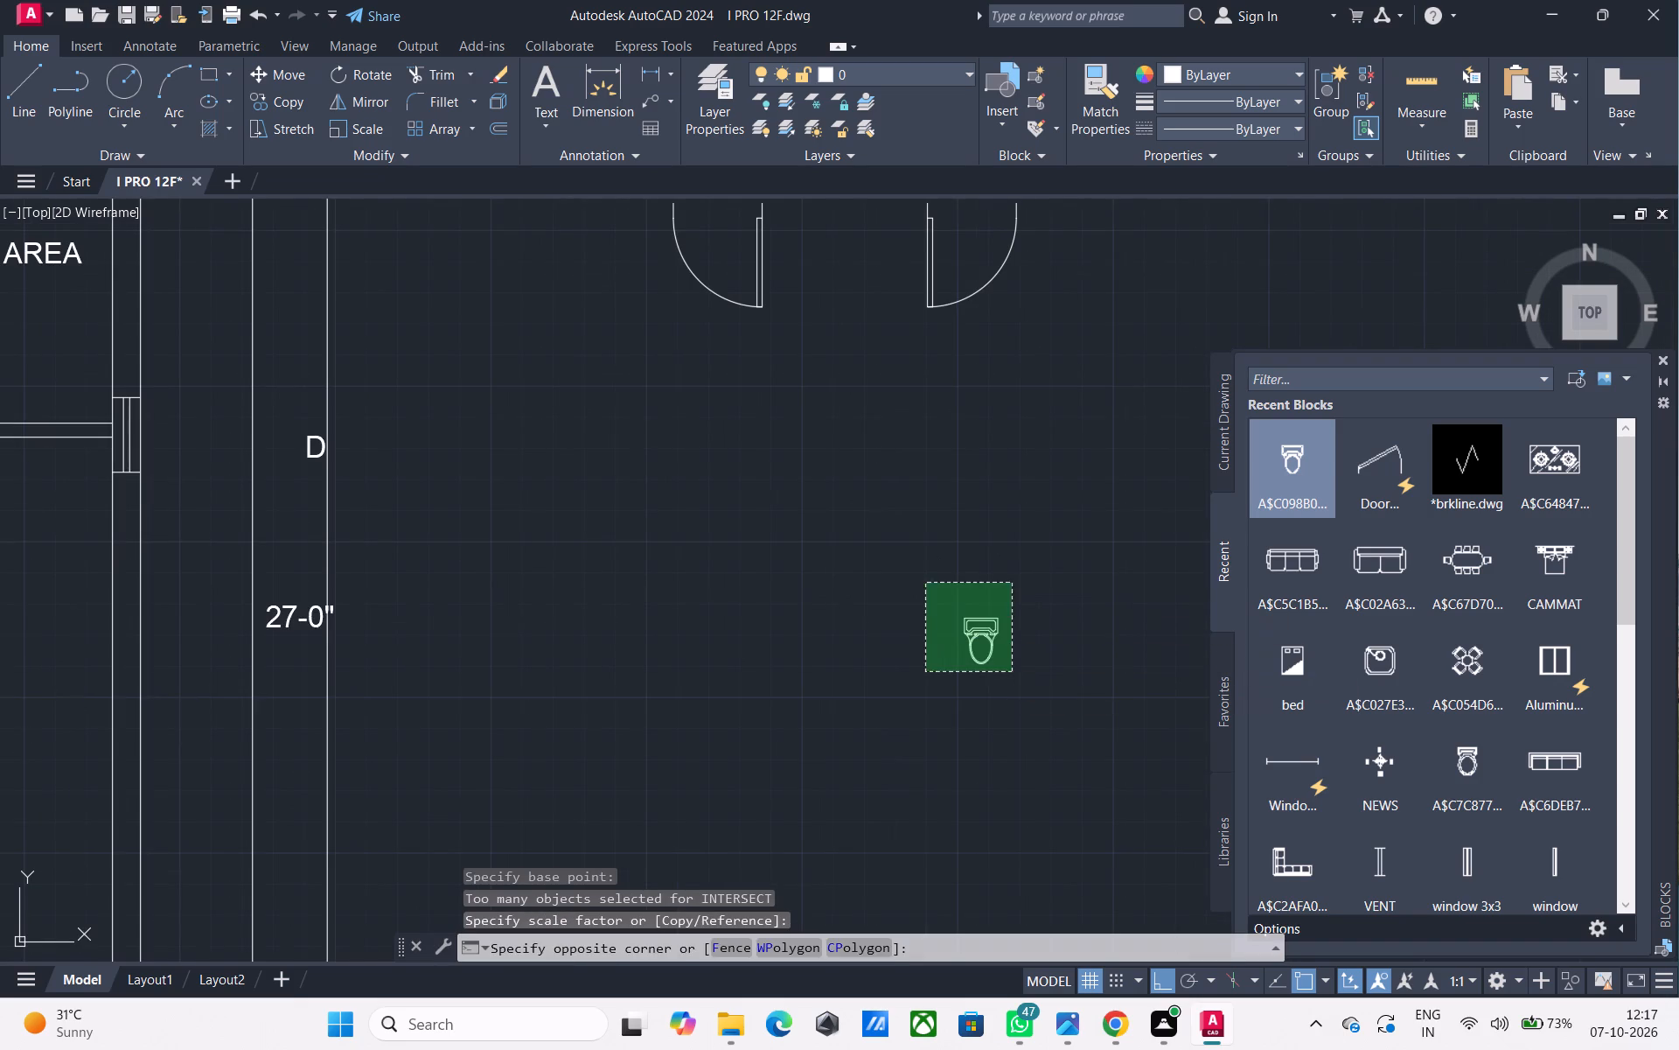
key(r)
key(o)
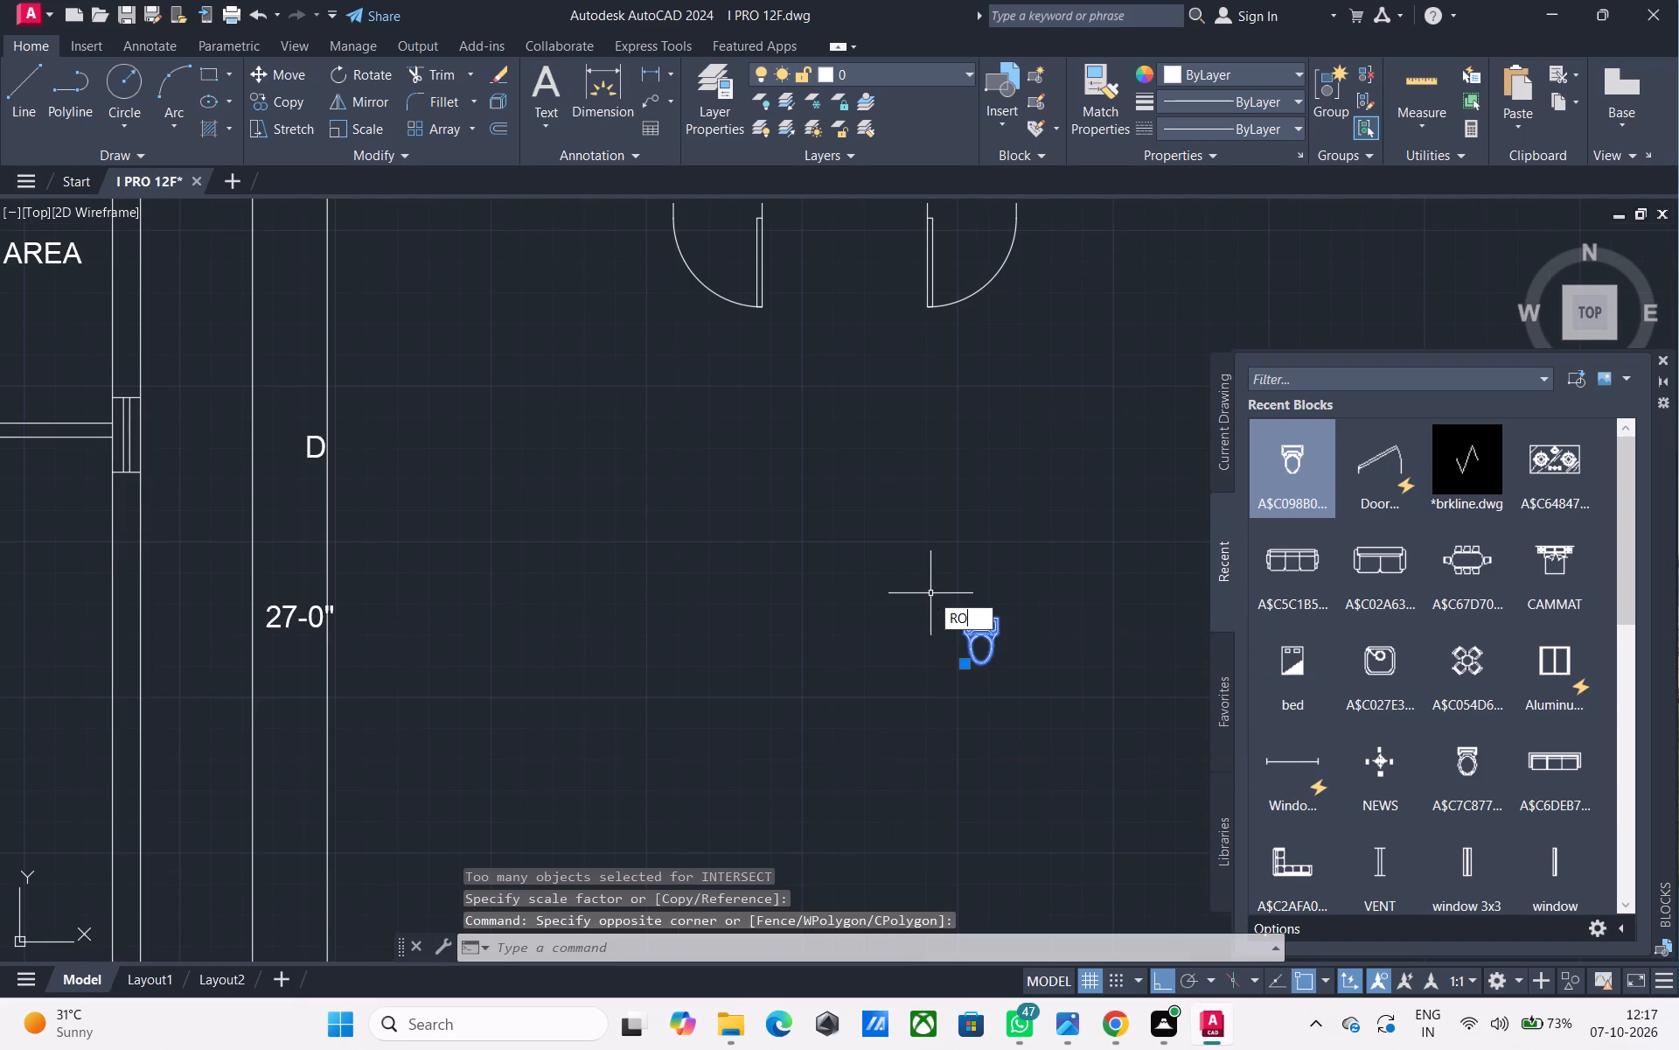
key(space)
click(951, 675)
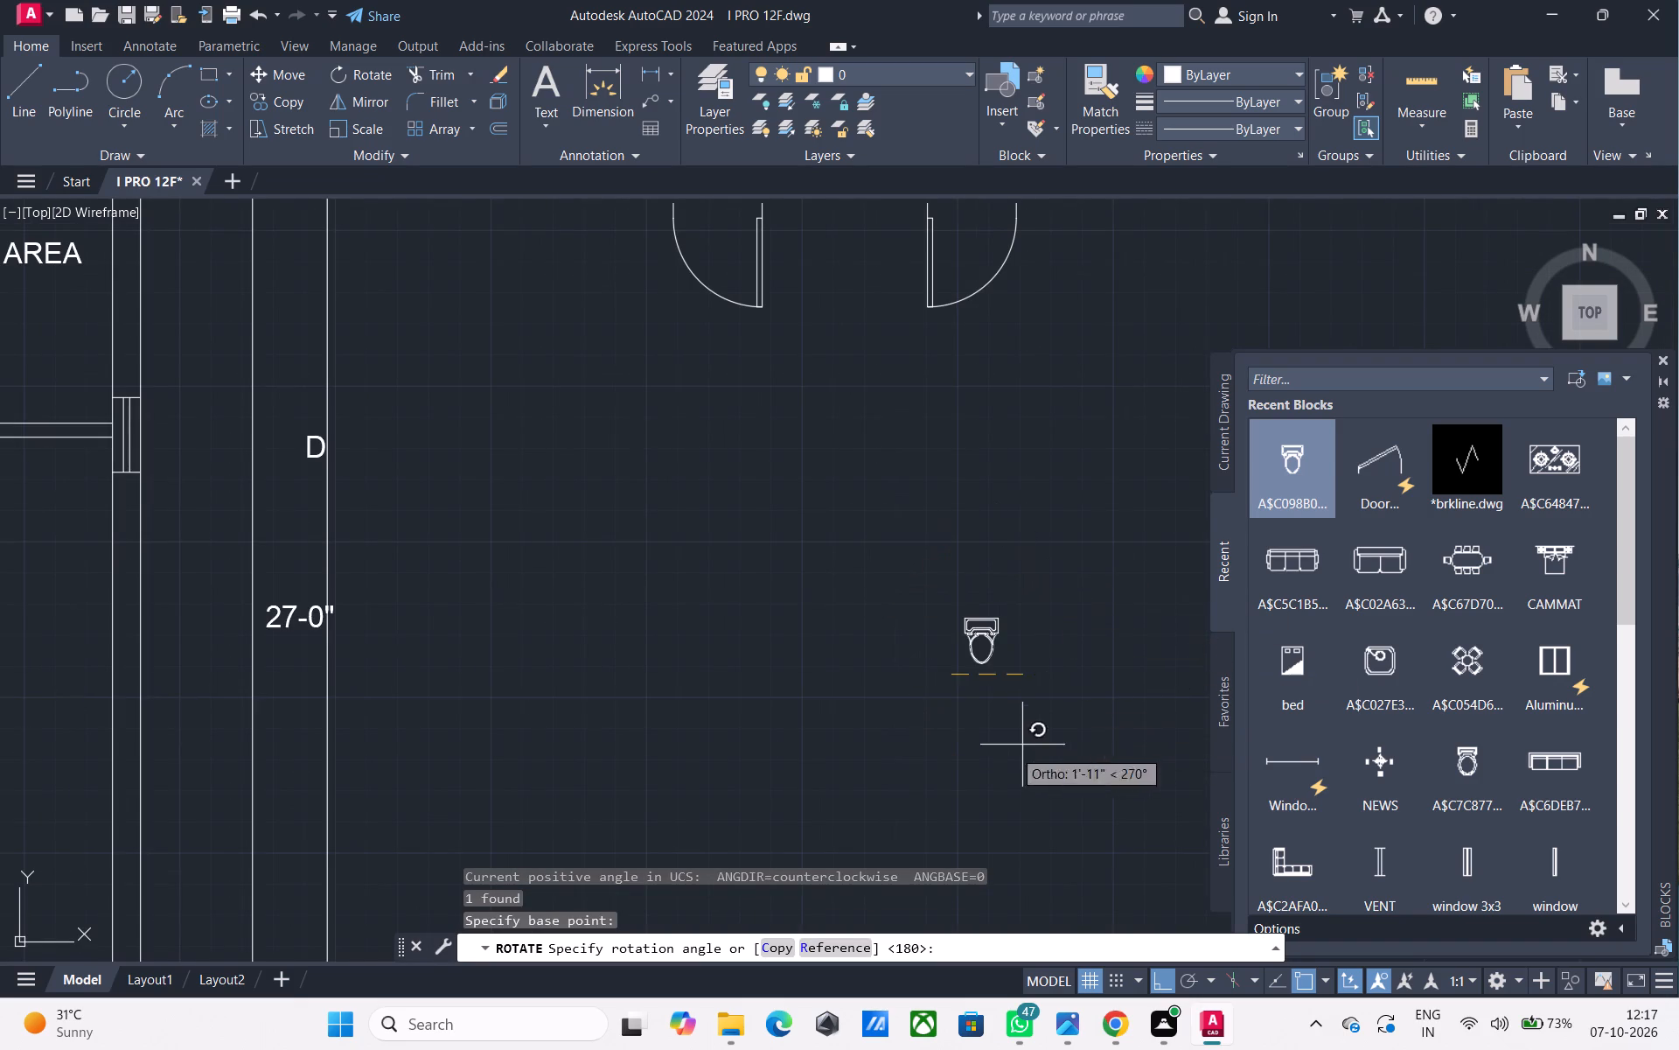
click(891, 763)
With Ortho off, move the toilet block by its tank's back into the narrow room beside the master bedroom, near the outer wall.
scroll(993, 741, down, 2)
click(1011, 759)
click(943, 658)
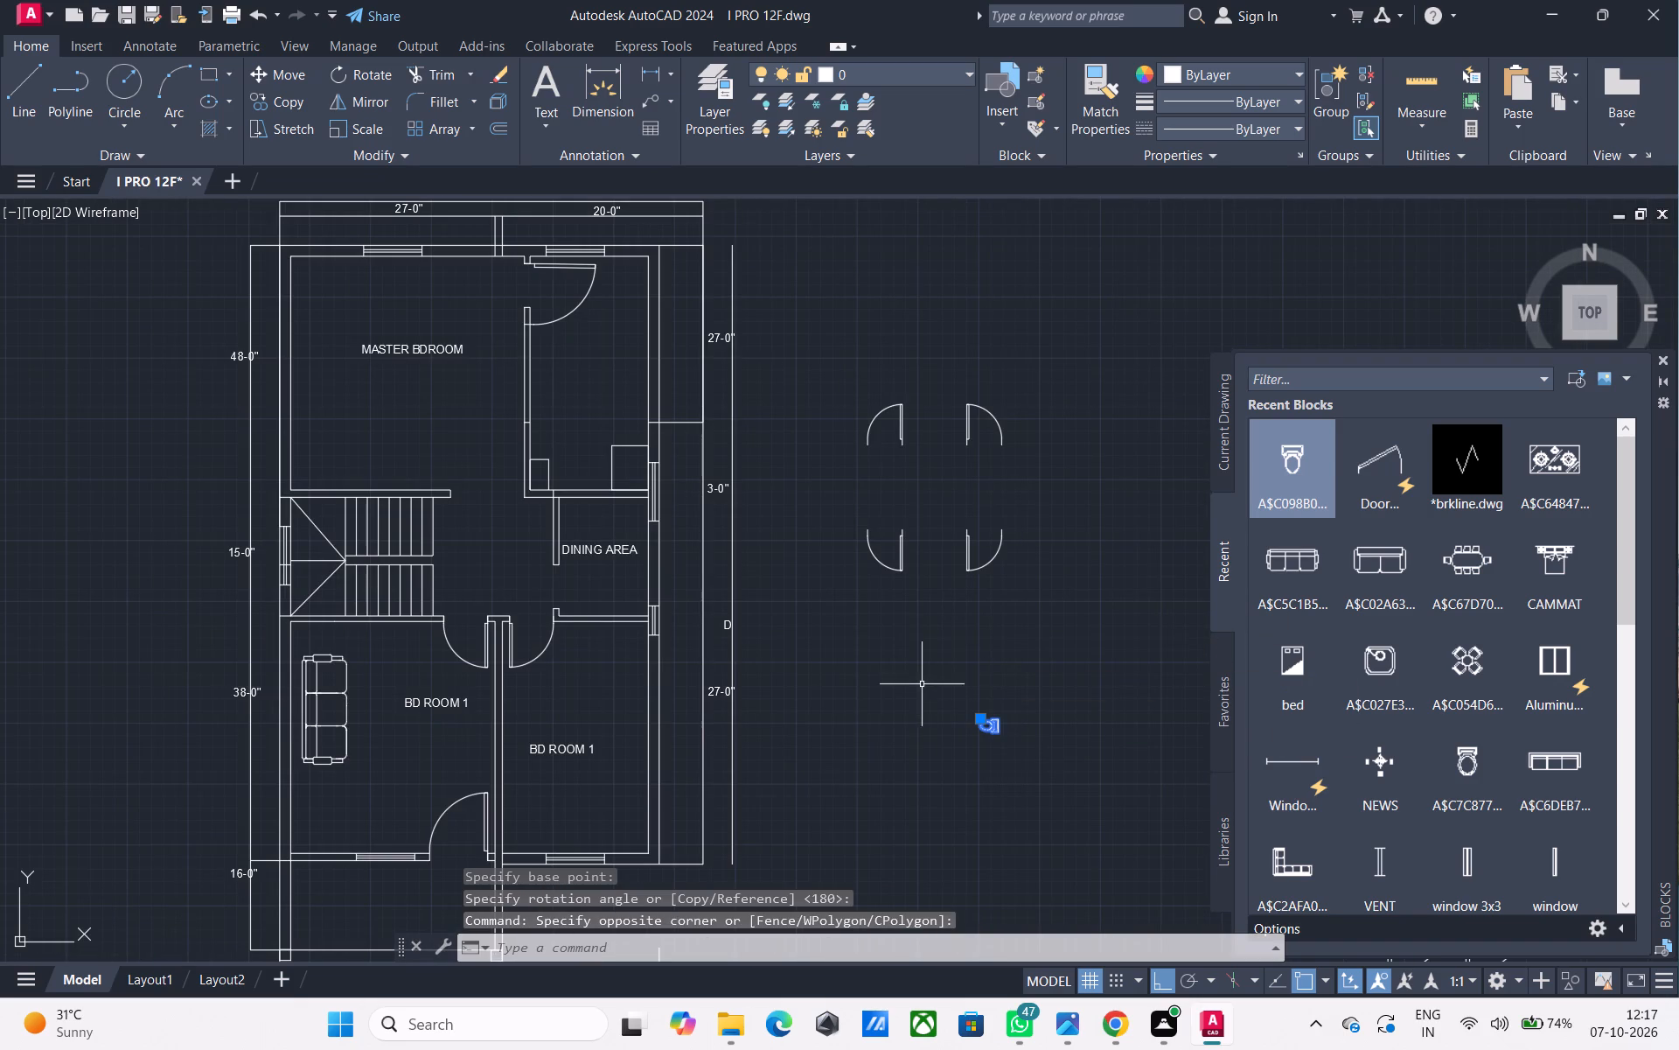
text(M)
key(space)
scroll(996, 731, up, 6)
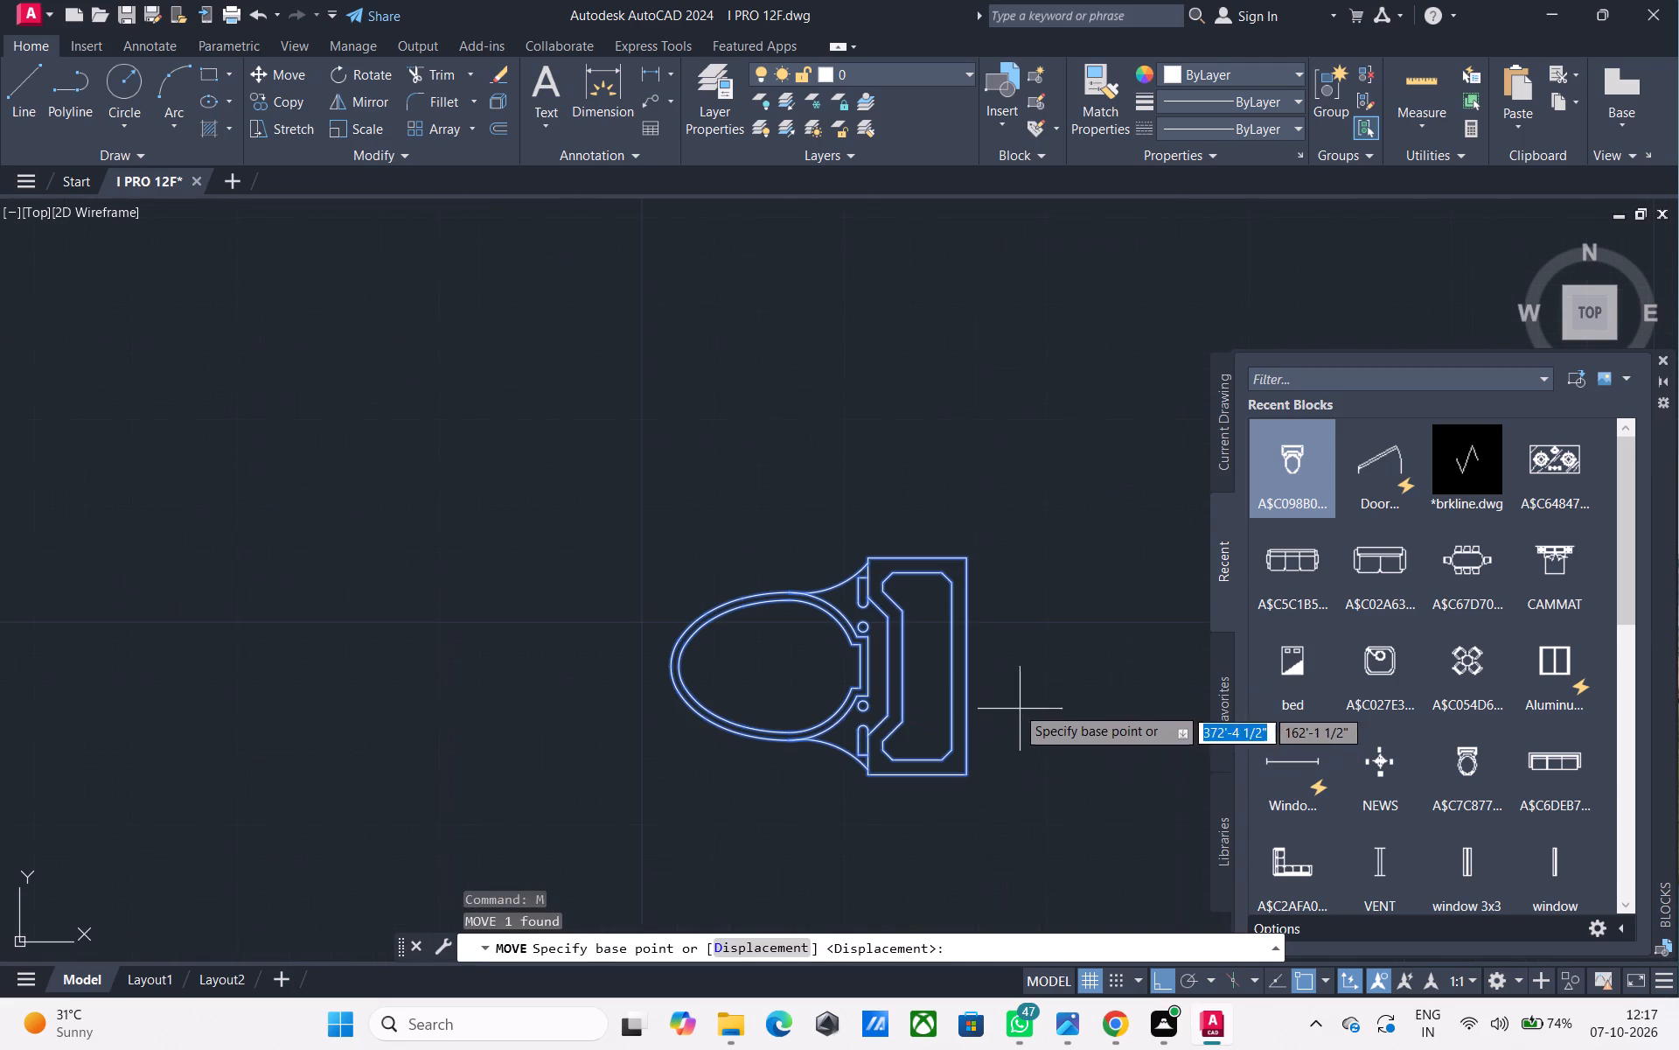
click(972, 685)
scroll(968, 675, down, 5)
middle_drag(723, 615, 1034, 819)
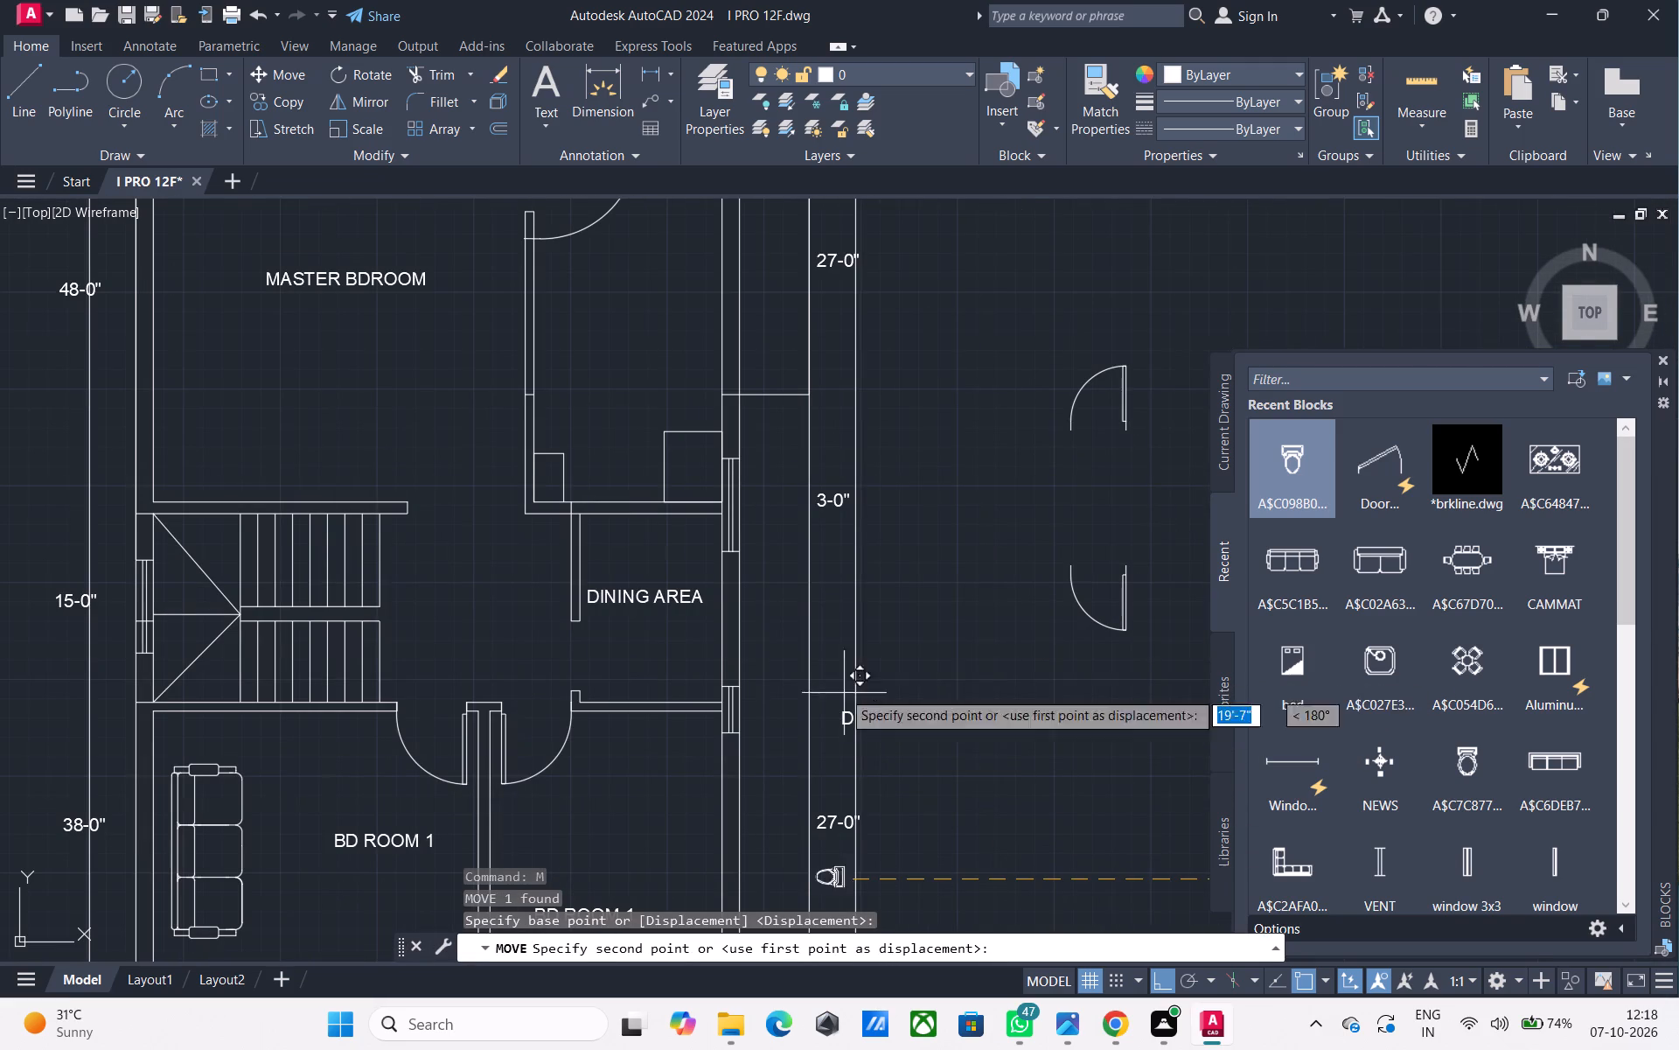
key(F8)
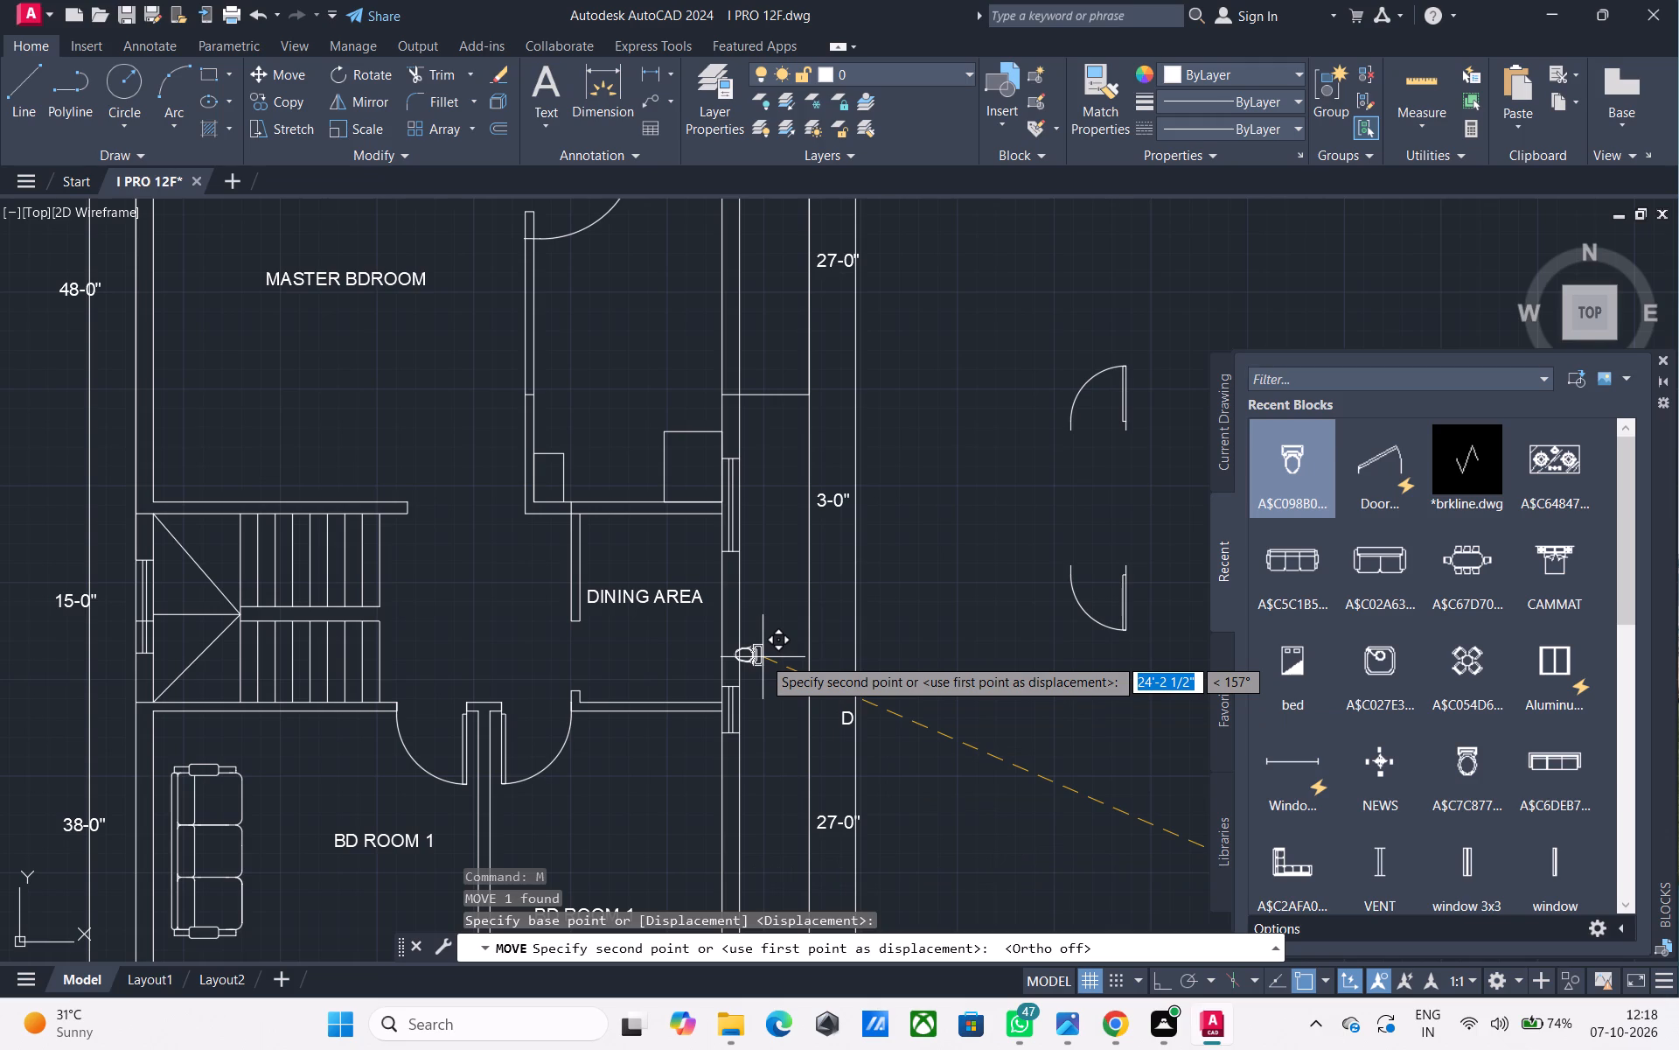
middle_drag(744, 387, 744, 390)
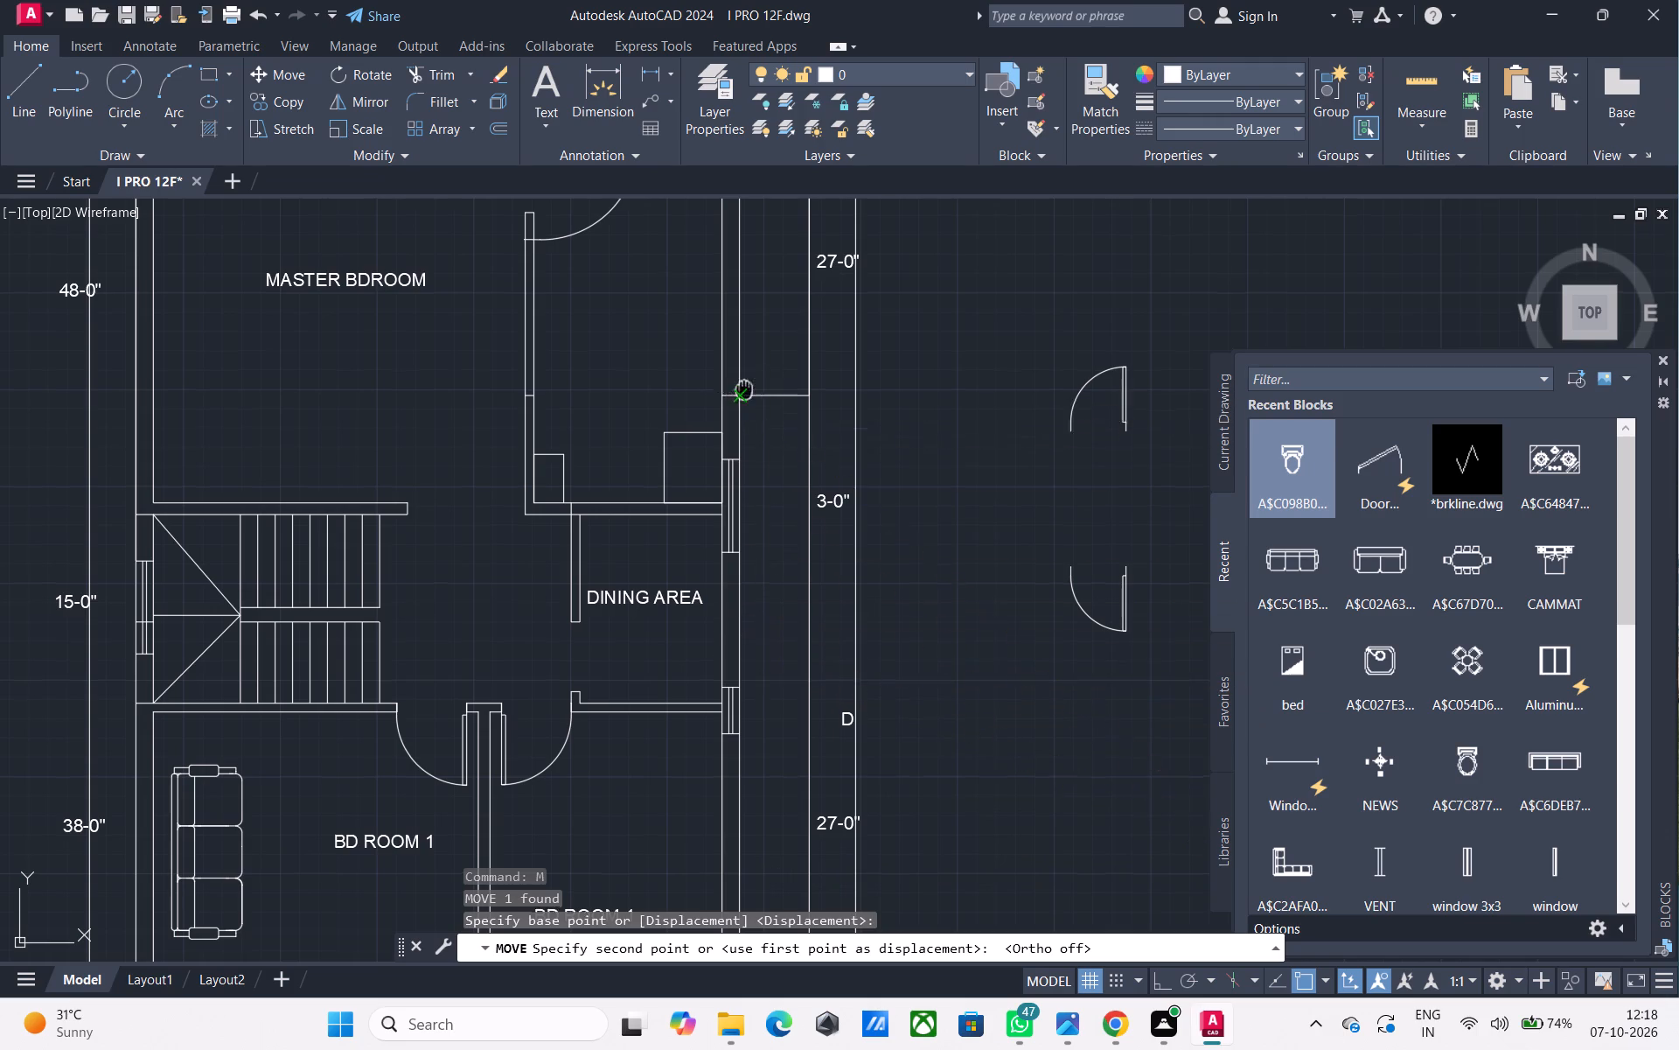
middle_drag(744, 390, 722, 716)
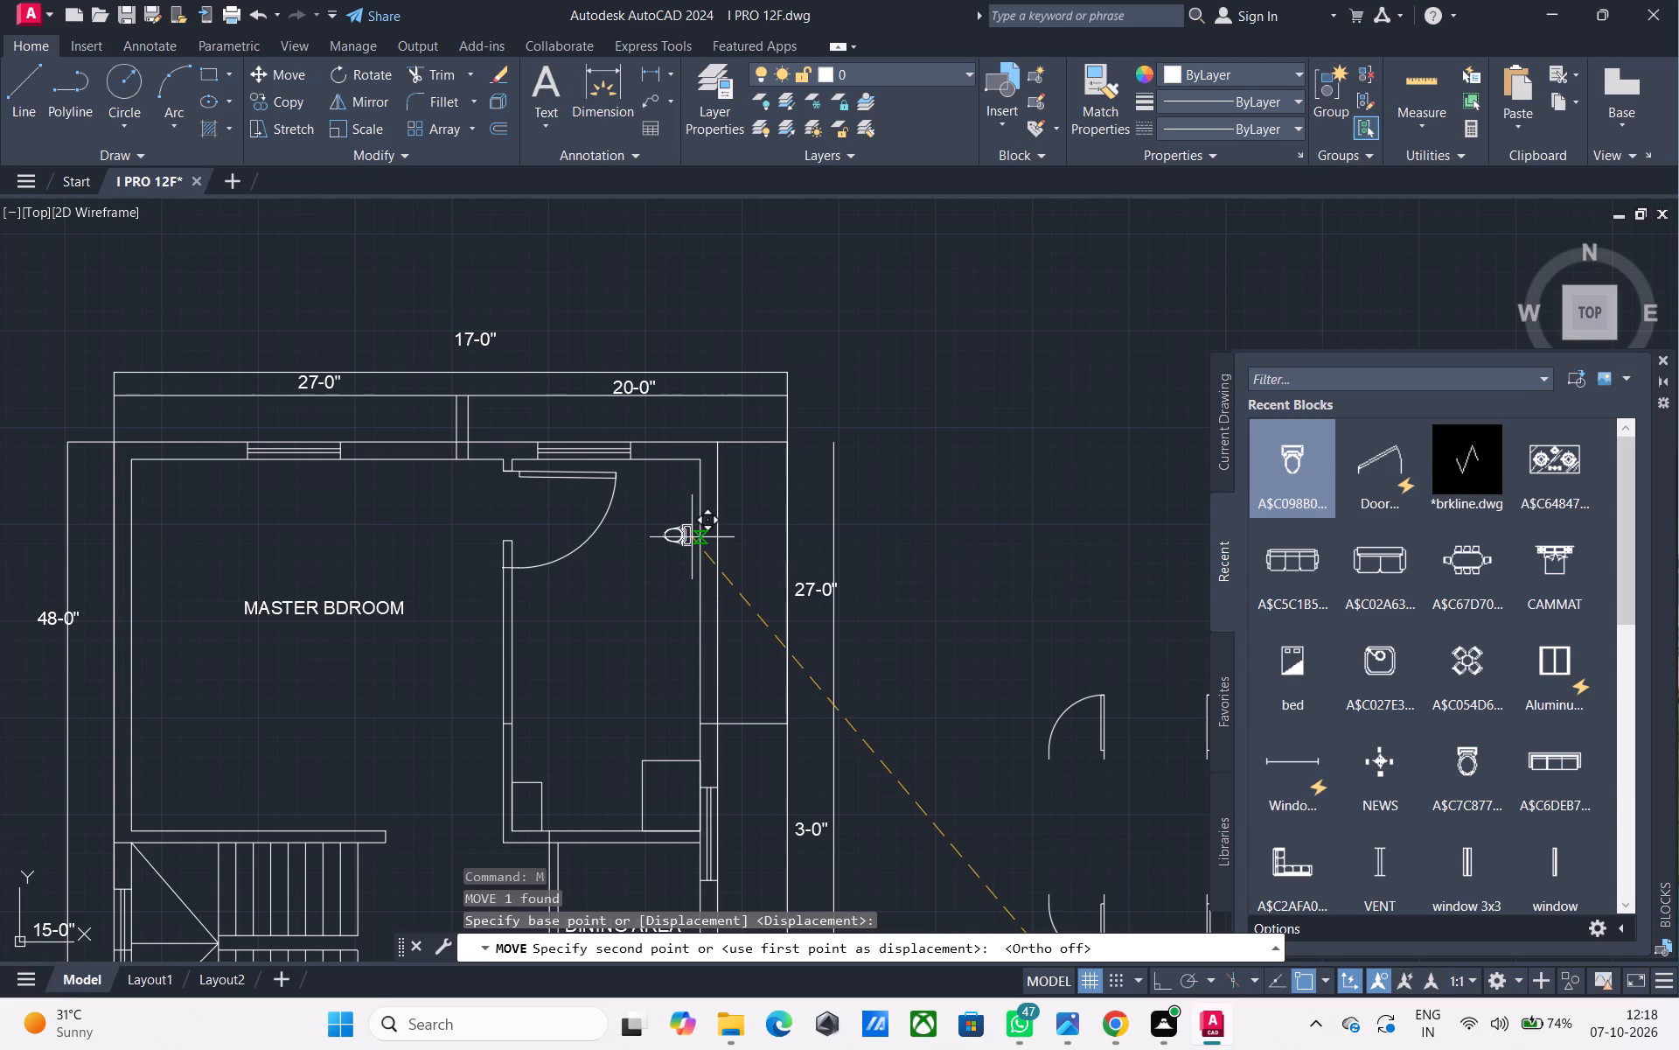
click(688, 536)
Scale the toilet block up freehand from the back of its tank to suit the room.
click(686, 563)
click(640, 509)
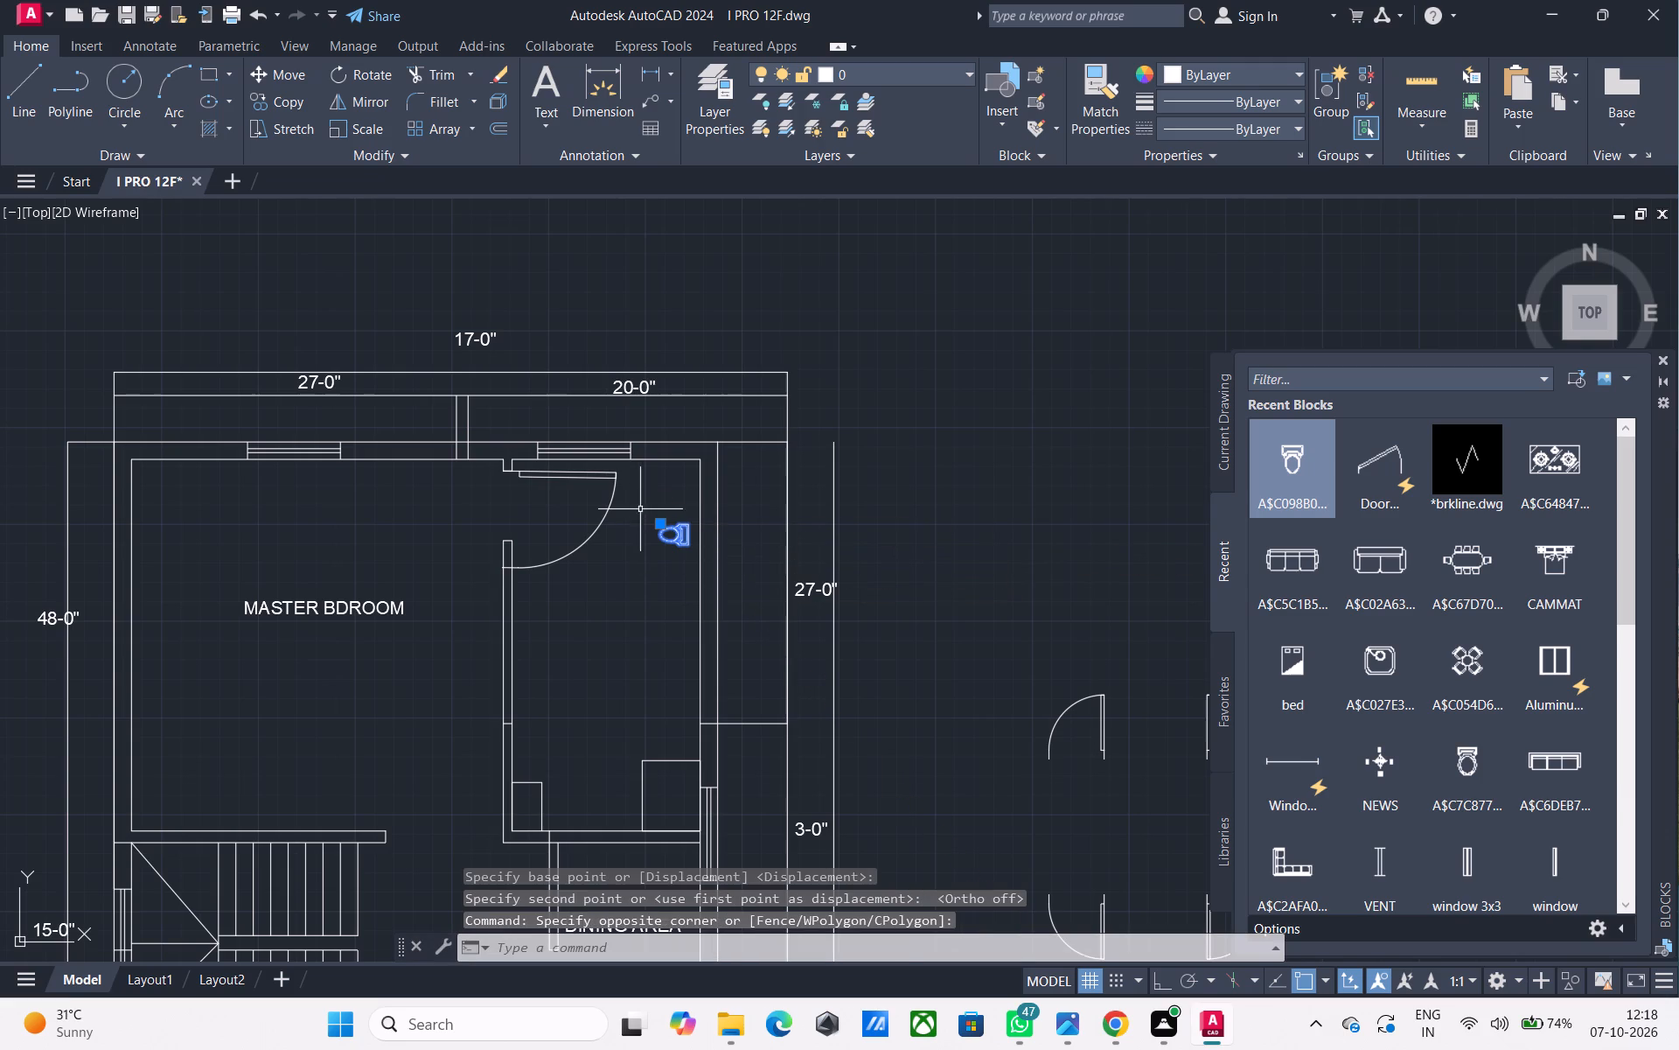
key(s)
text(C)
key(space)
scroll(696, 538, up, 2)
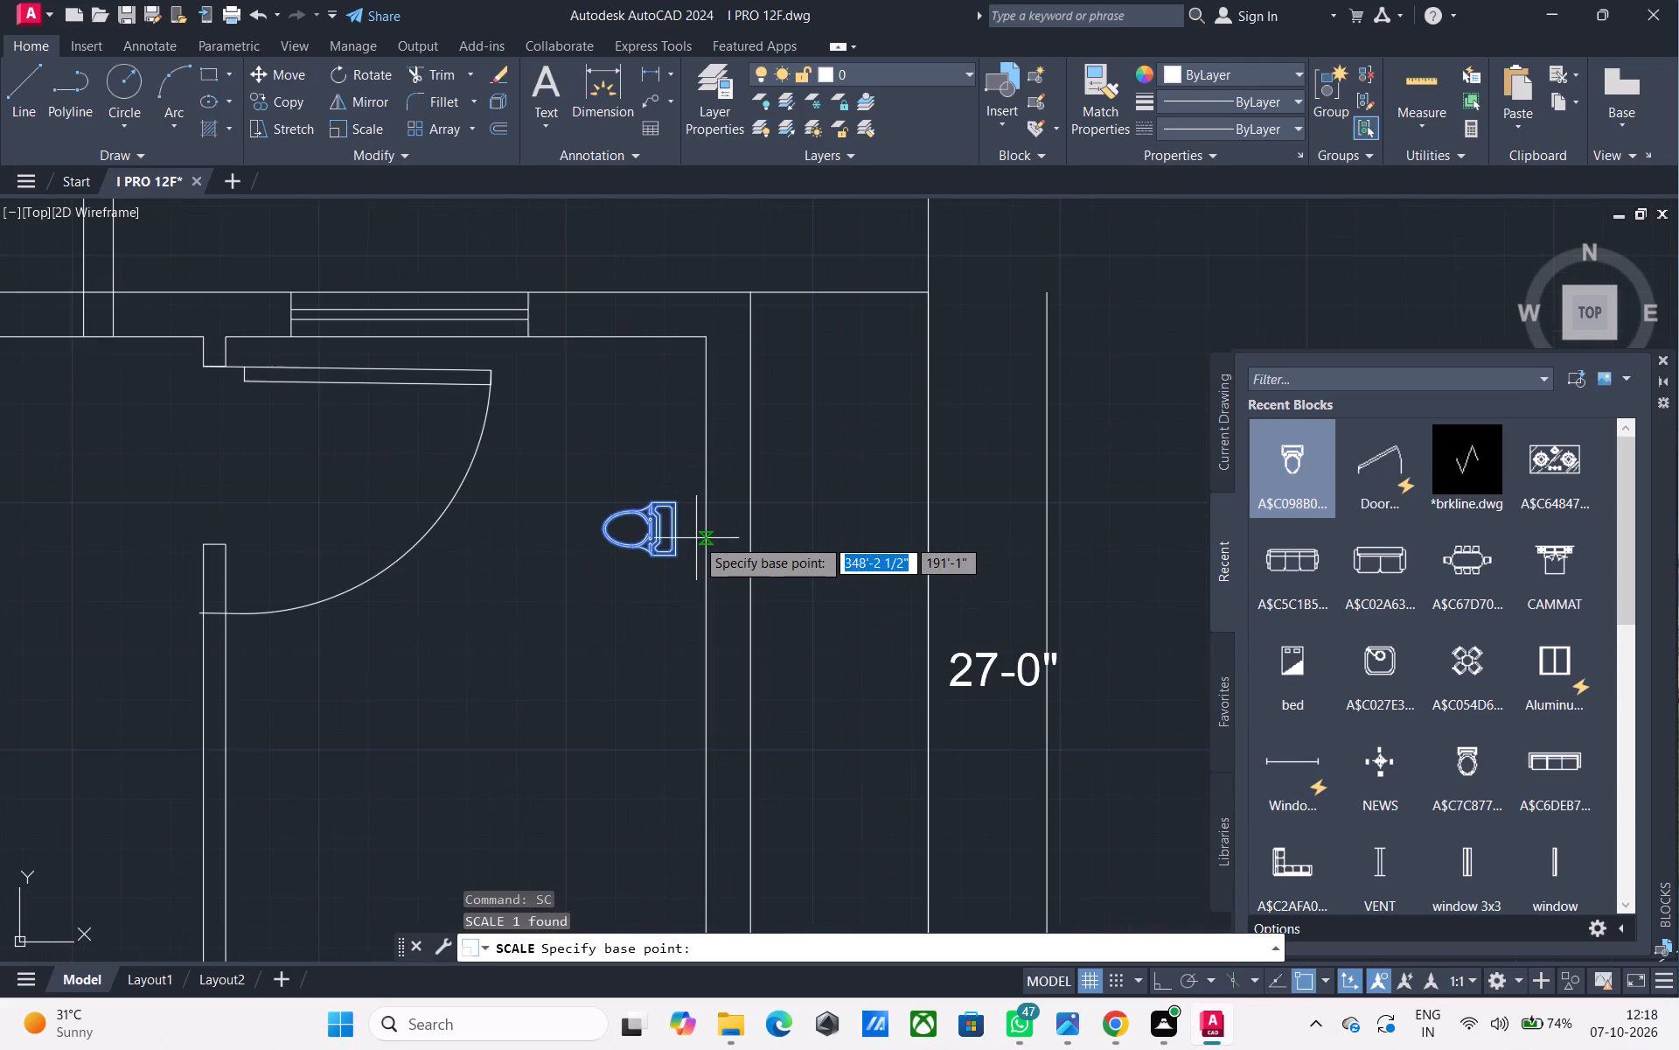
click(686, 528)
click(759, 550)
Change the 27-0" dimension text above the master bedroom to 40-0".
scroll(759, 550, up, 1)
scroll(759, 550, down, 3)
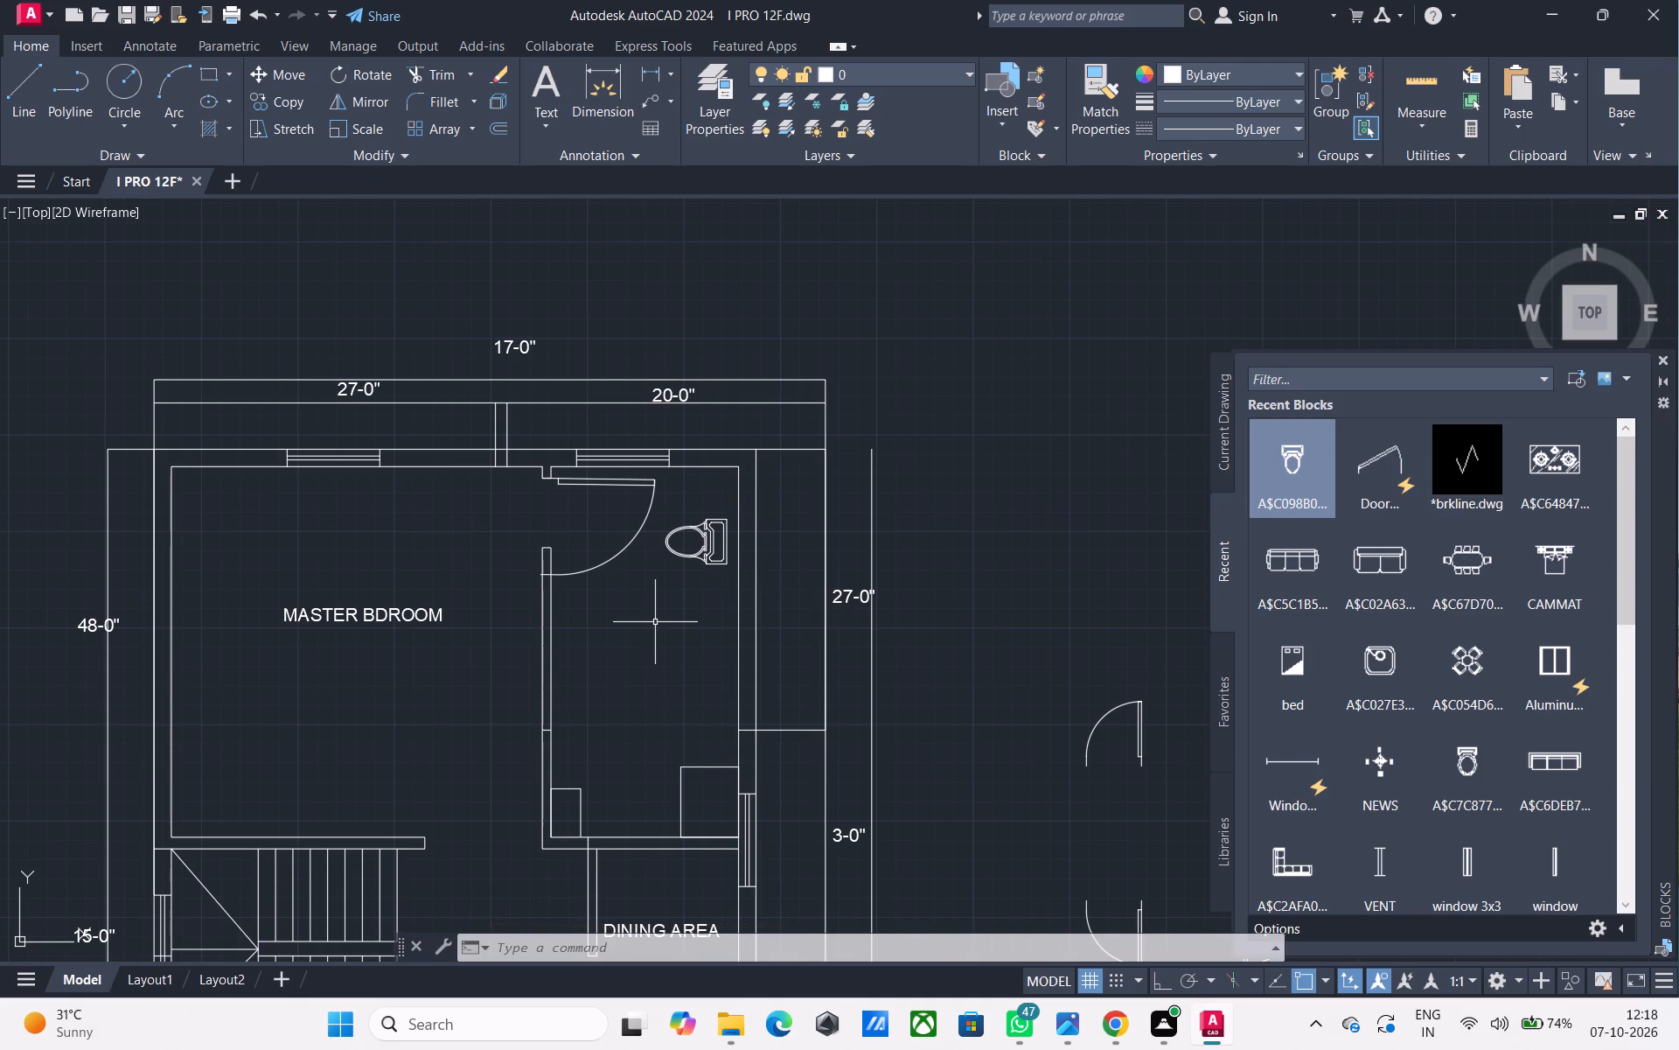
middle_drag(443, 457, 484, 502)
scroll(402, 456, up, 3)
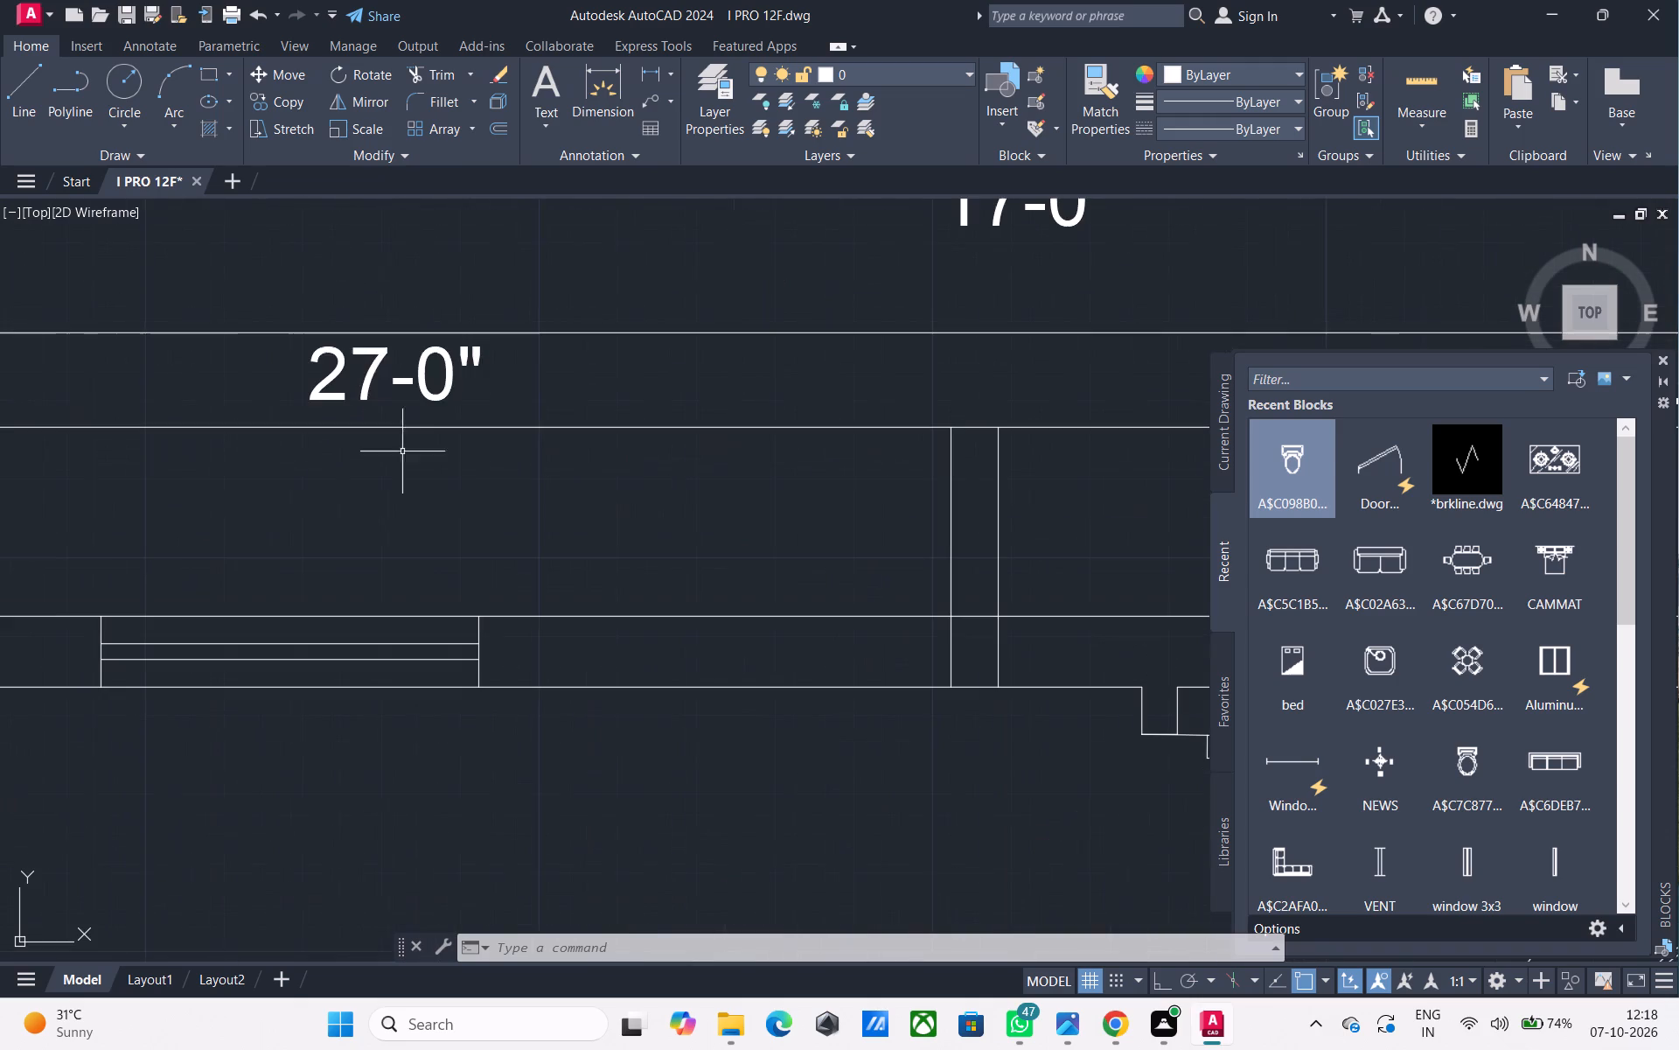
double_click(366, 381)
click(387, 379)
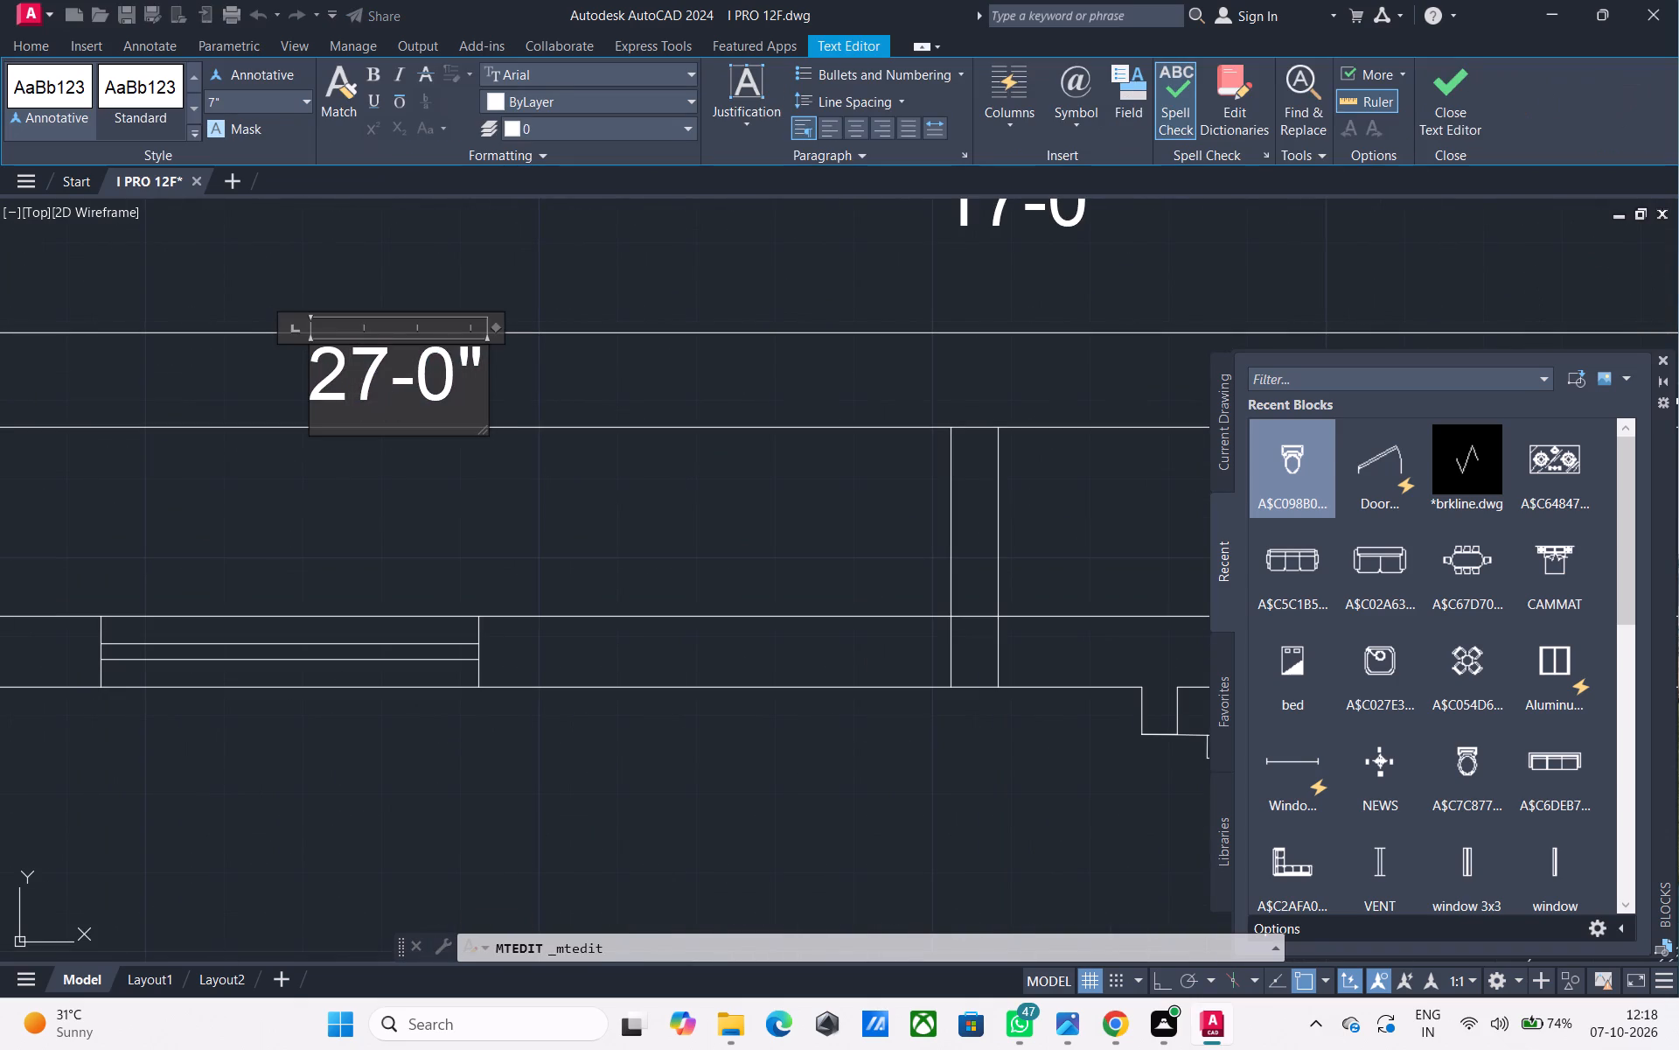
key(BackSpace)
key(BackSpace)
text(40)
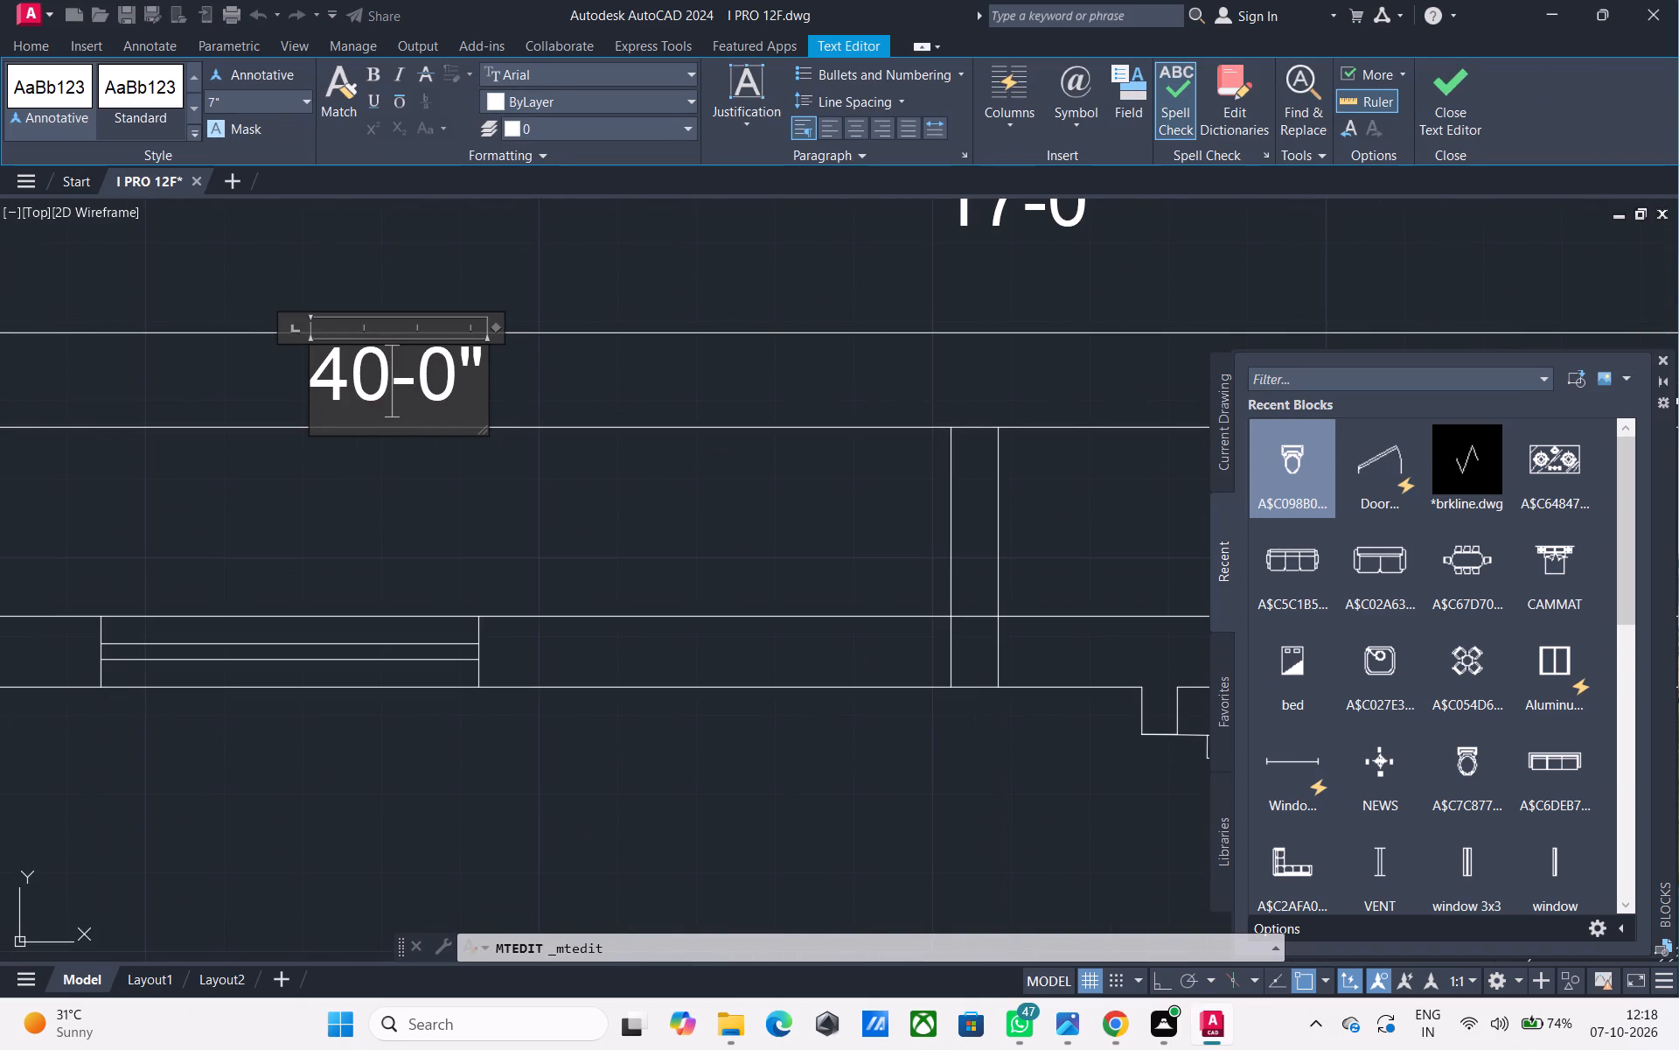
click(606, 385)
Change the 20-0" dimension text above the toilet room to 10-0".
scroll(640, 399, down, 2)
middle_drag(780, 423, 470, 417)
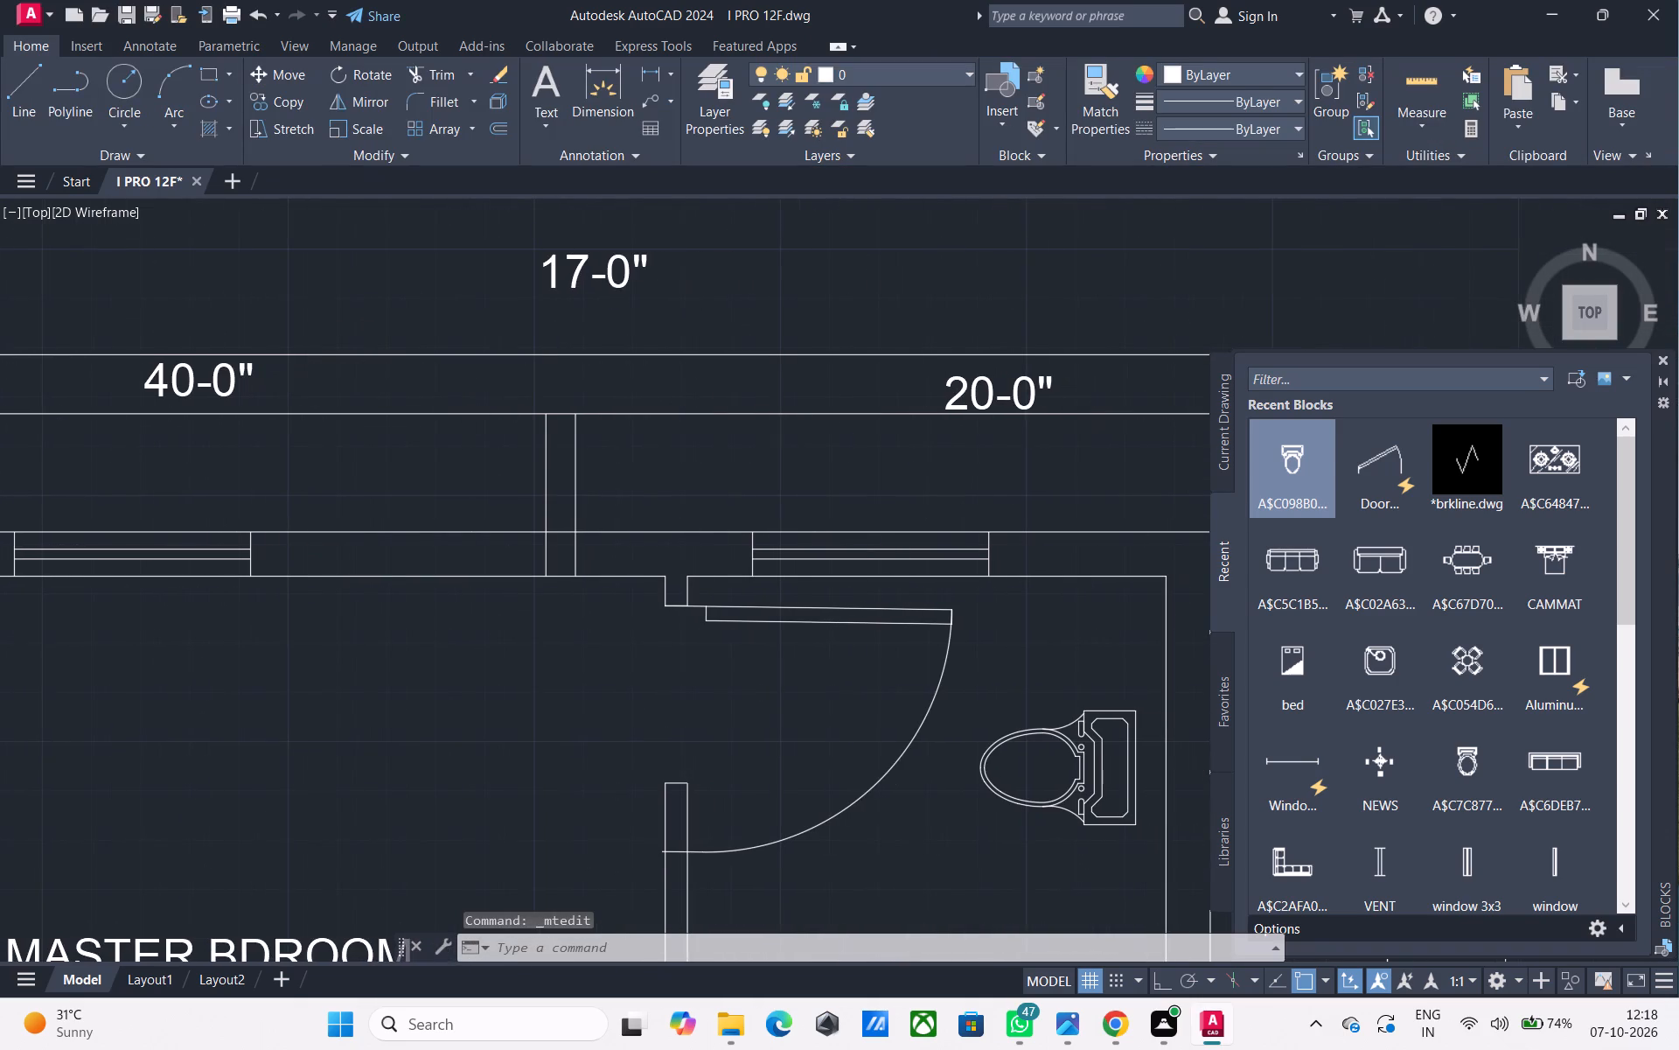
double_click(972, 391)
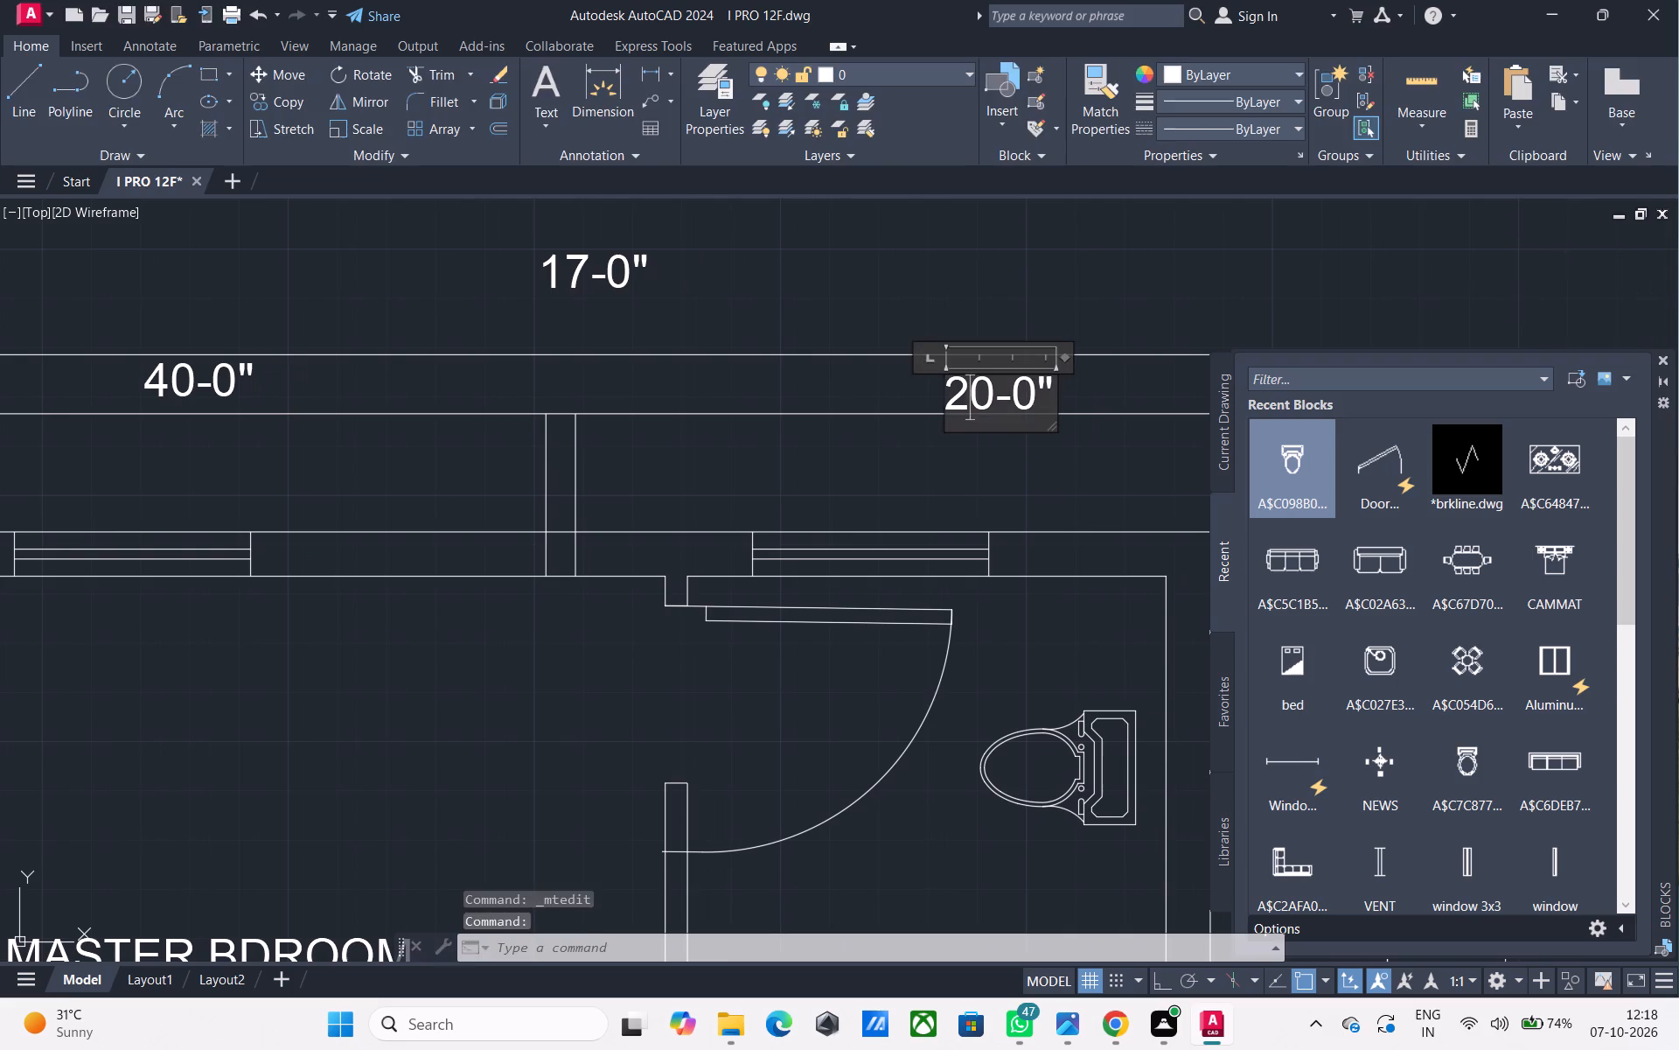
scroll(972, 391, up, 1)
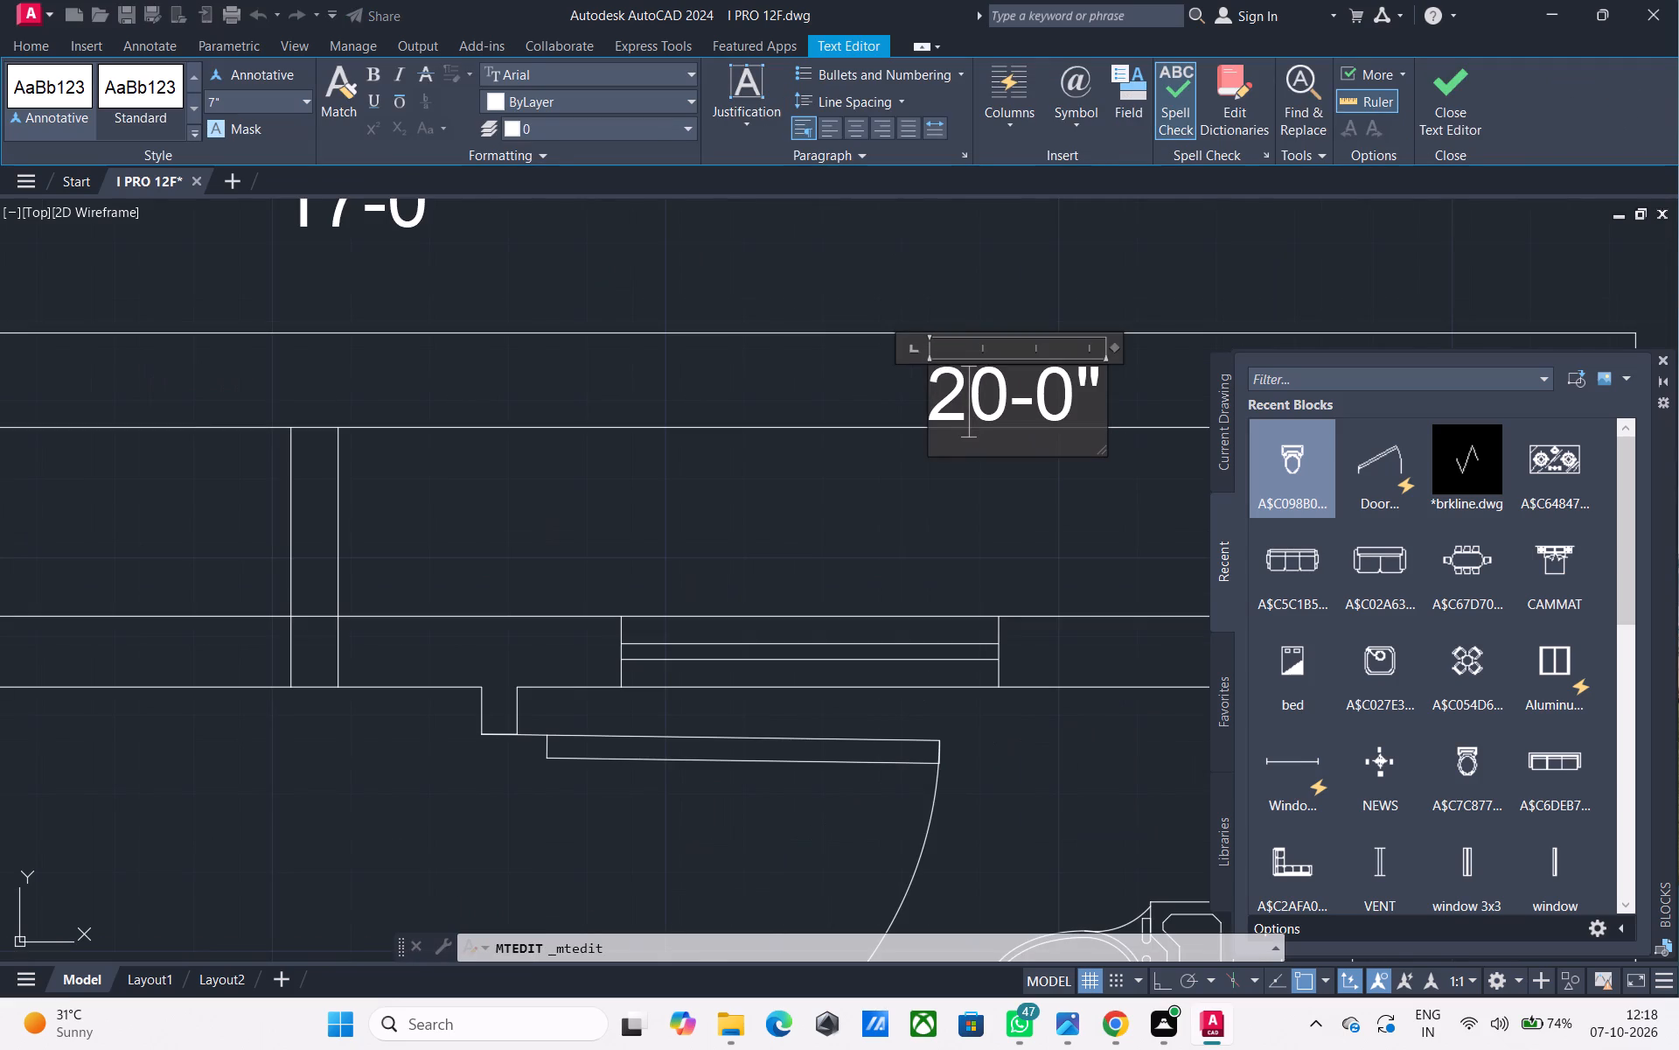
key(BackSpace)
key(1)
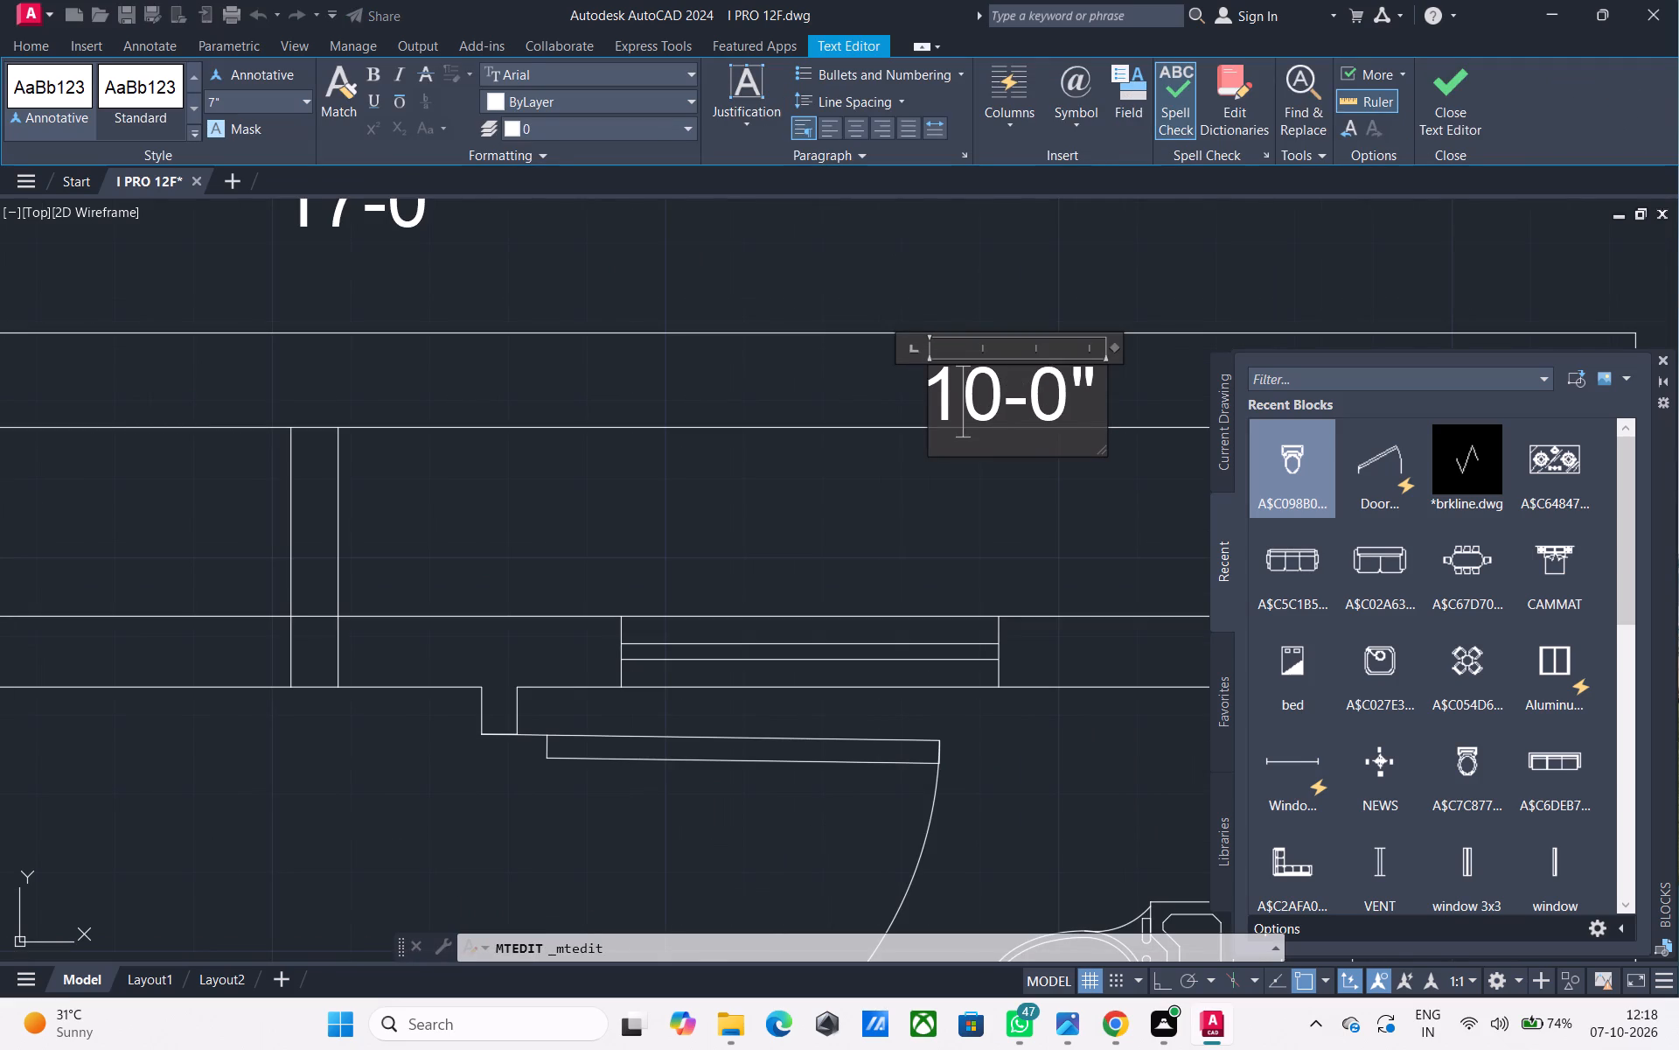
click(770, 566)
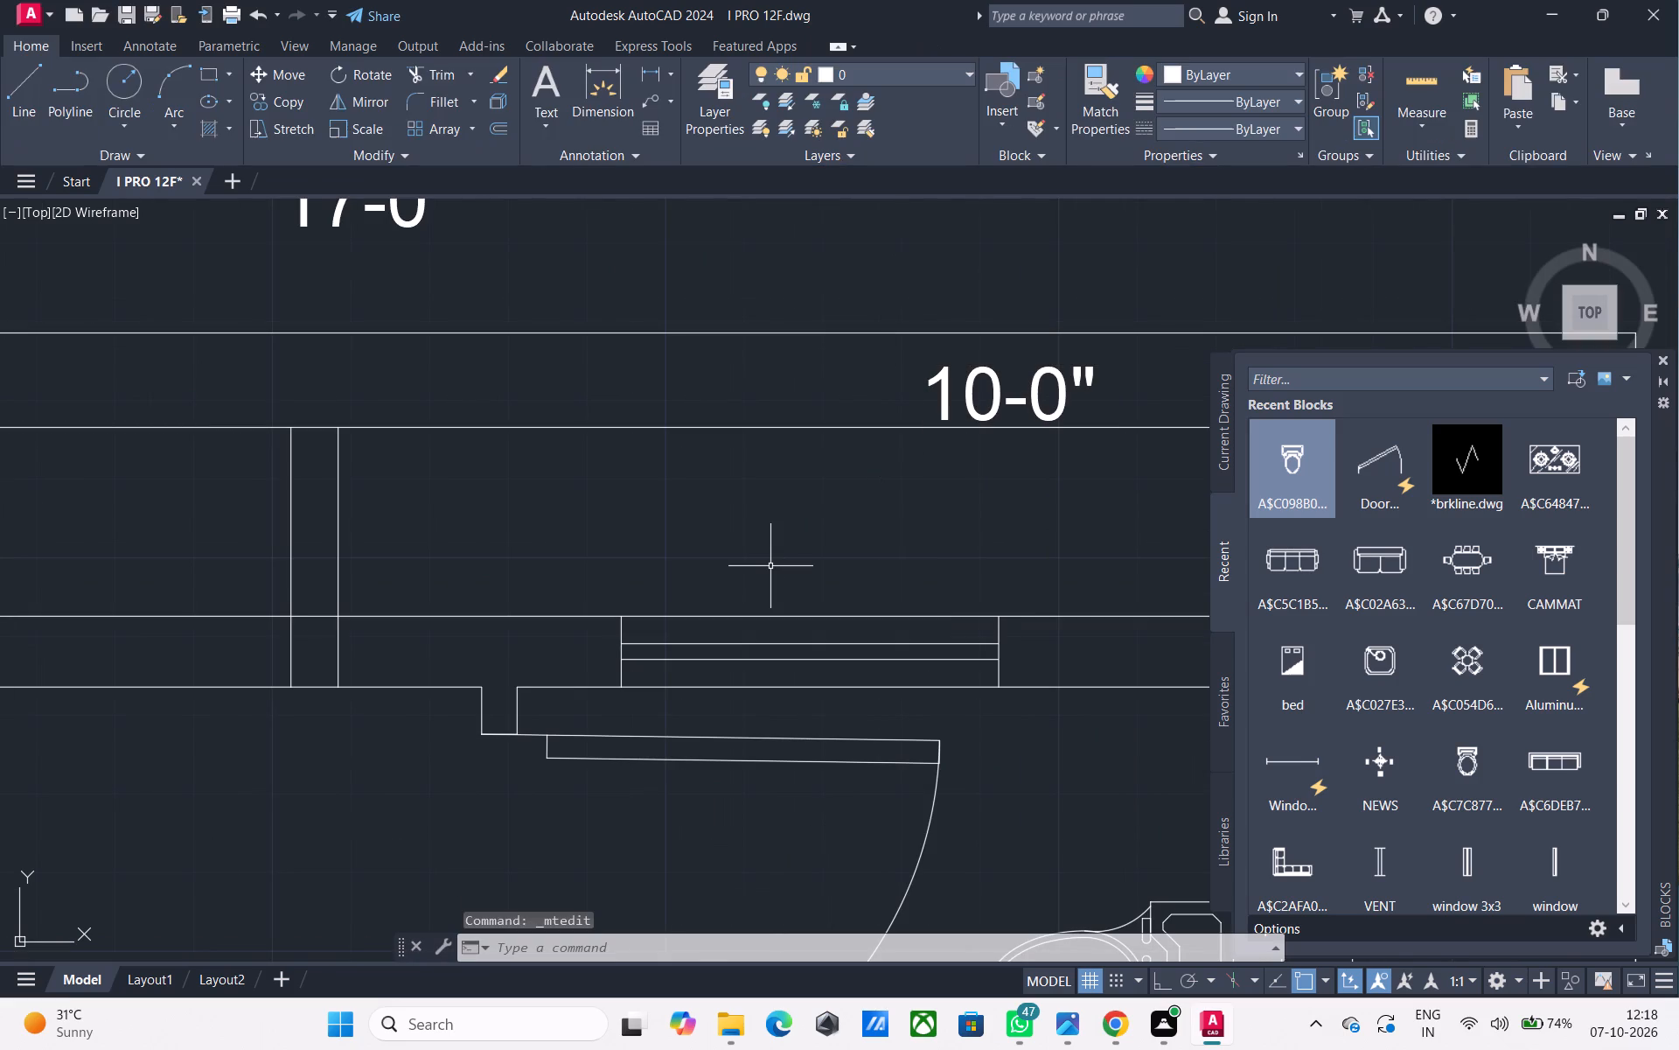
Move the MASTER BDROOM label a little lower within its room.
middle_drag(736, 507, 719, 528)
scroll(715, 528, down, 2)
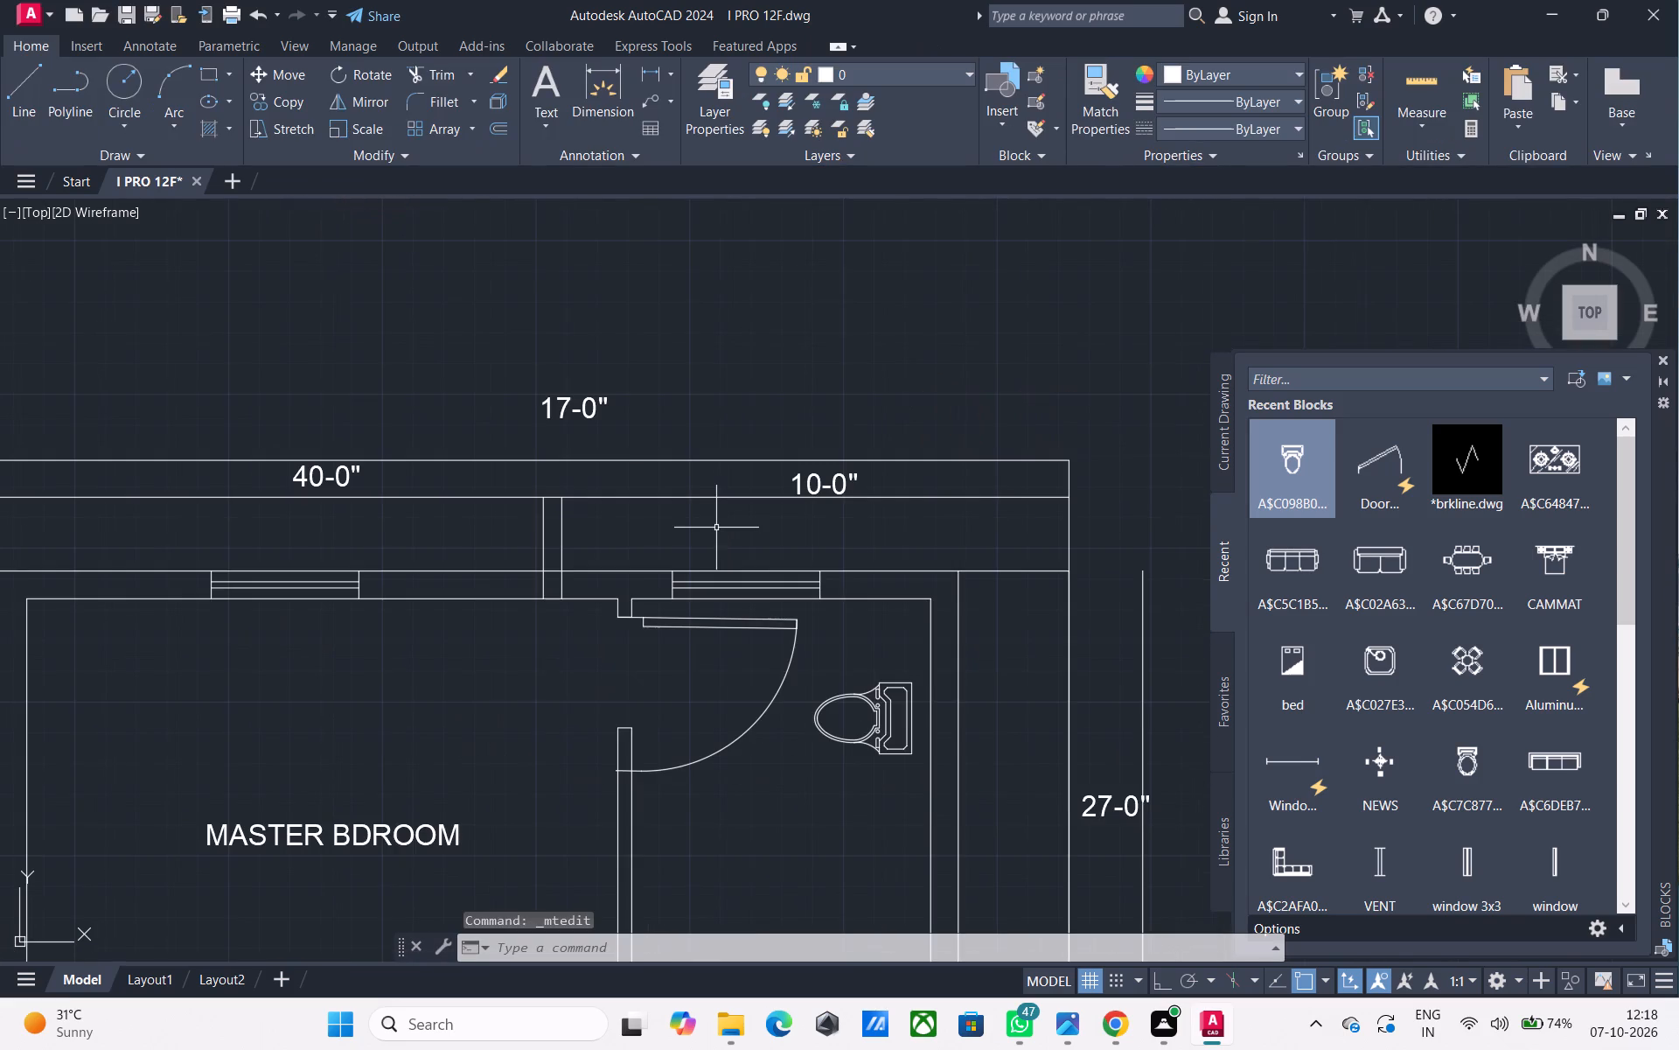
scroll(717, 526, down, 1)
middle_drag(717, 526, 765, 420)
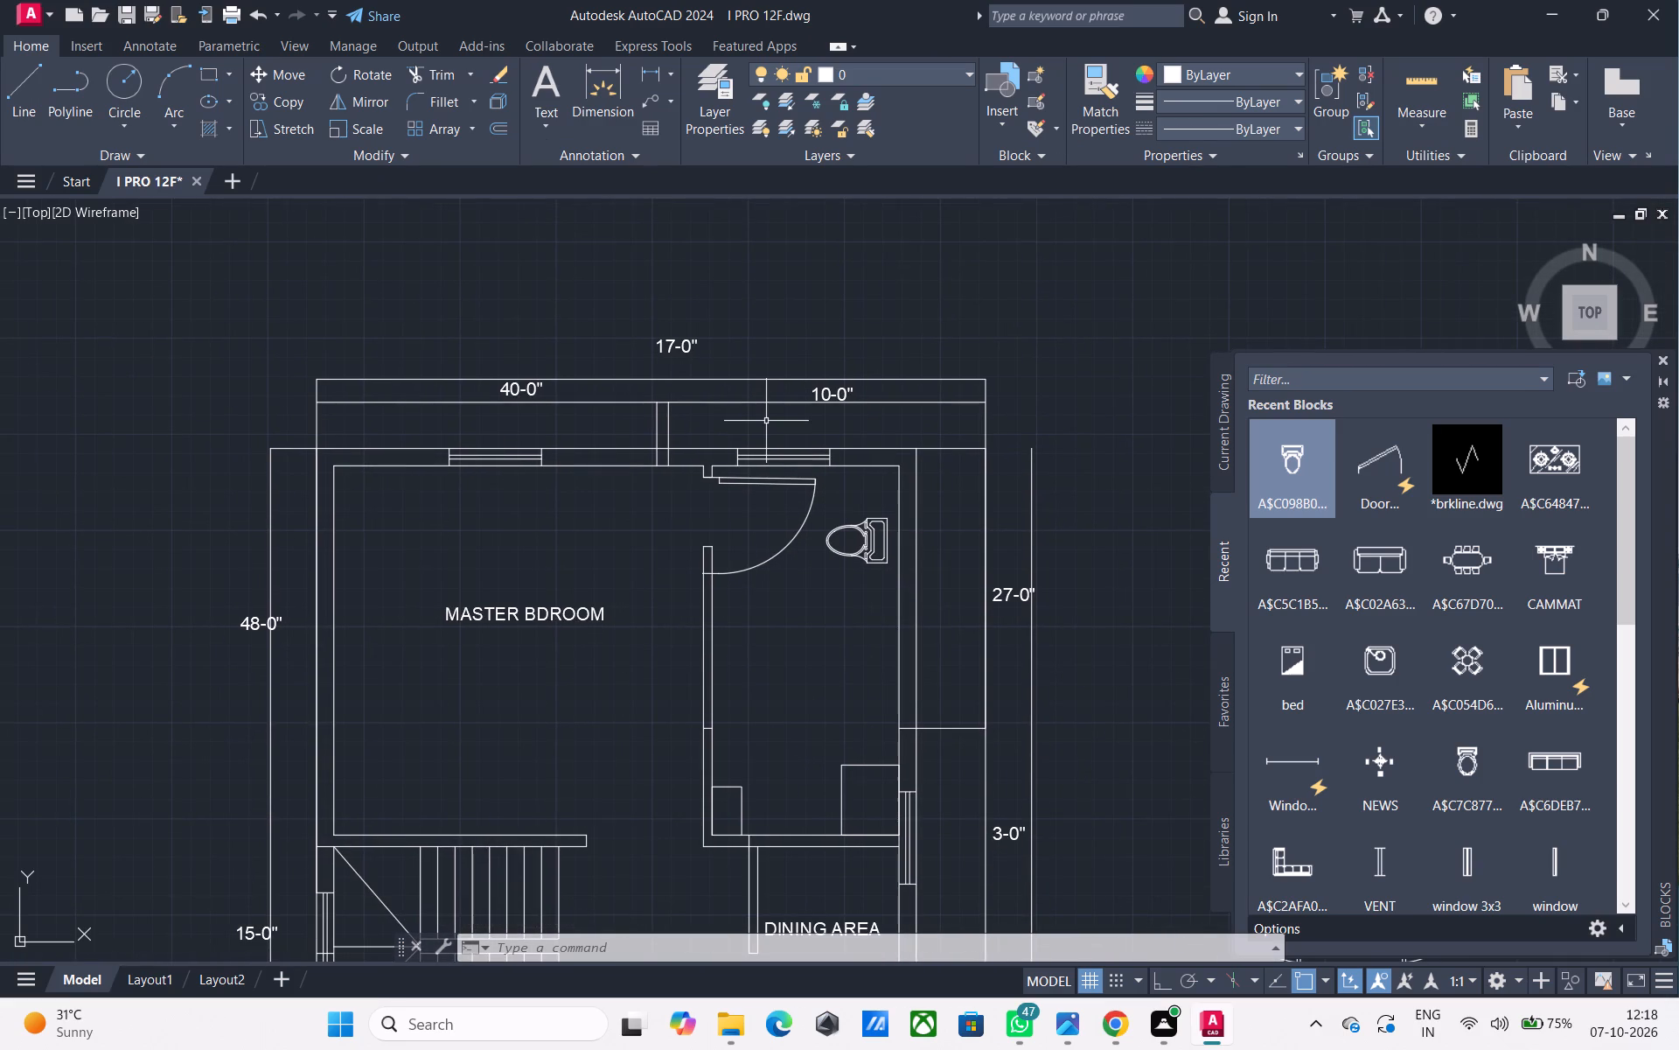
middle_drag(757, 424, 758, 373)
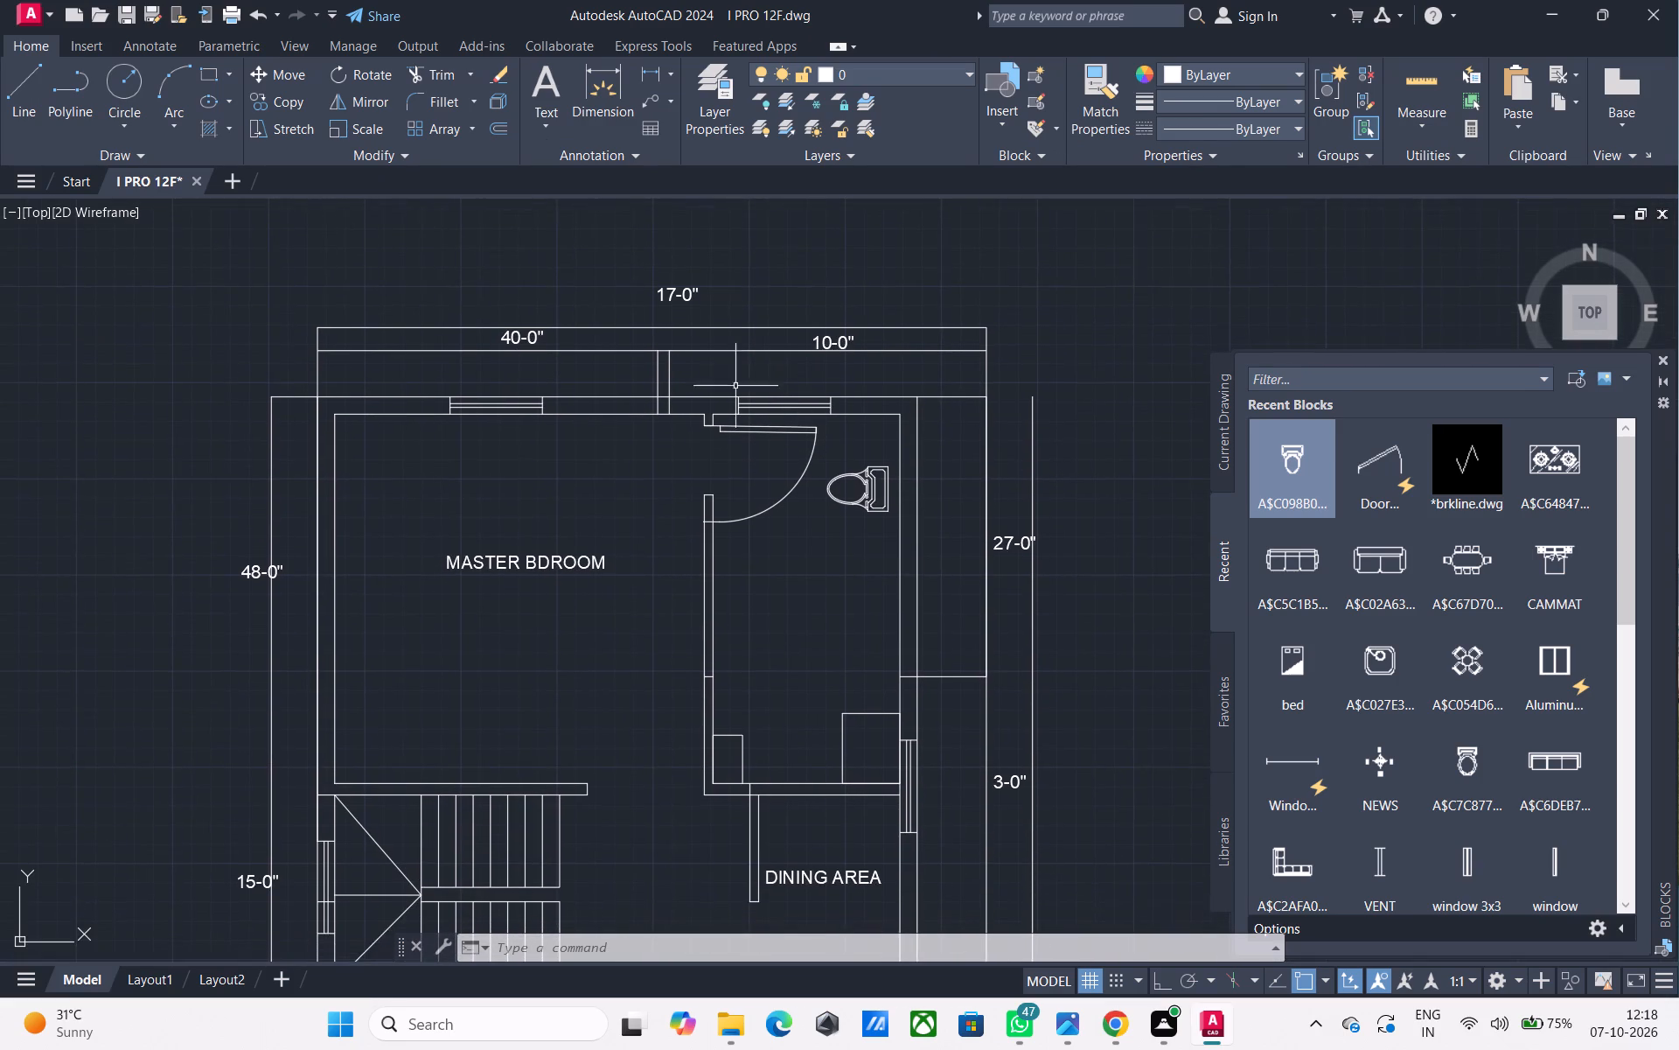
middle_drag(688, 444, 658, 423)
click(596, 574)
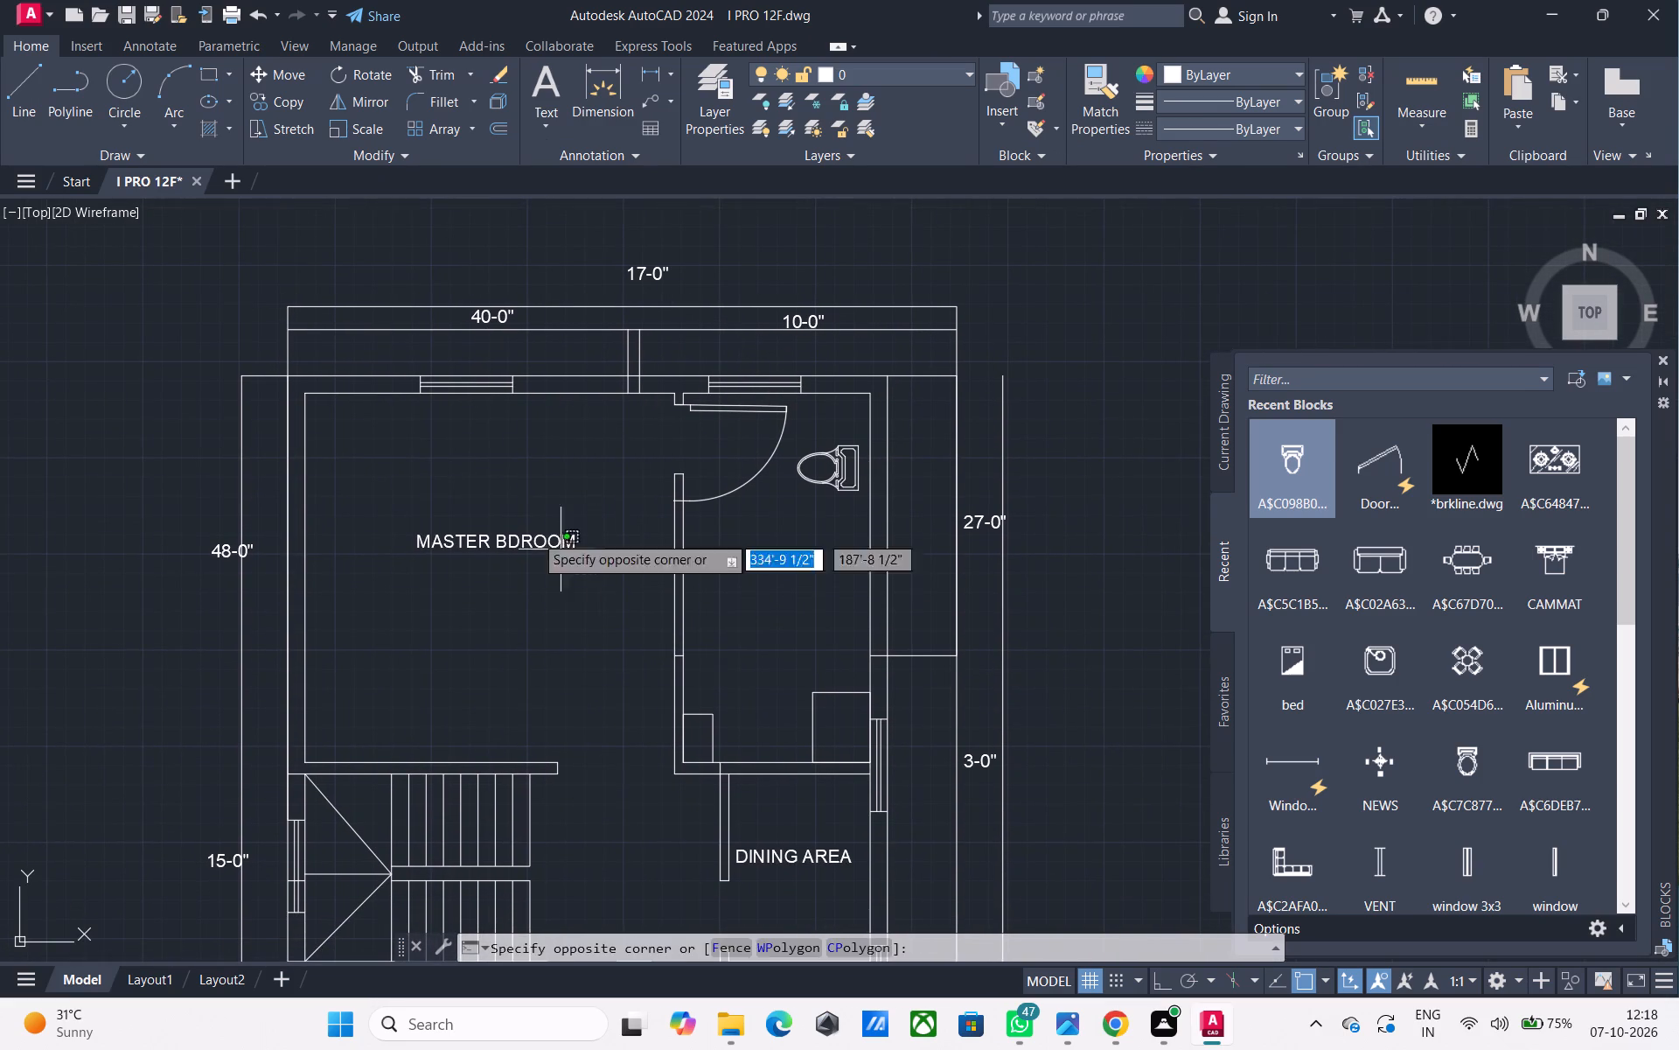
drag(420, 497, 399, 492)
key(m)
key(space)
click(449, 437)
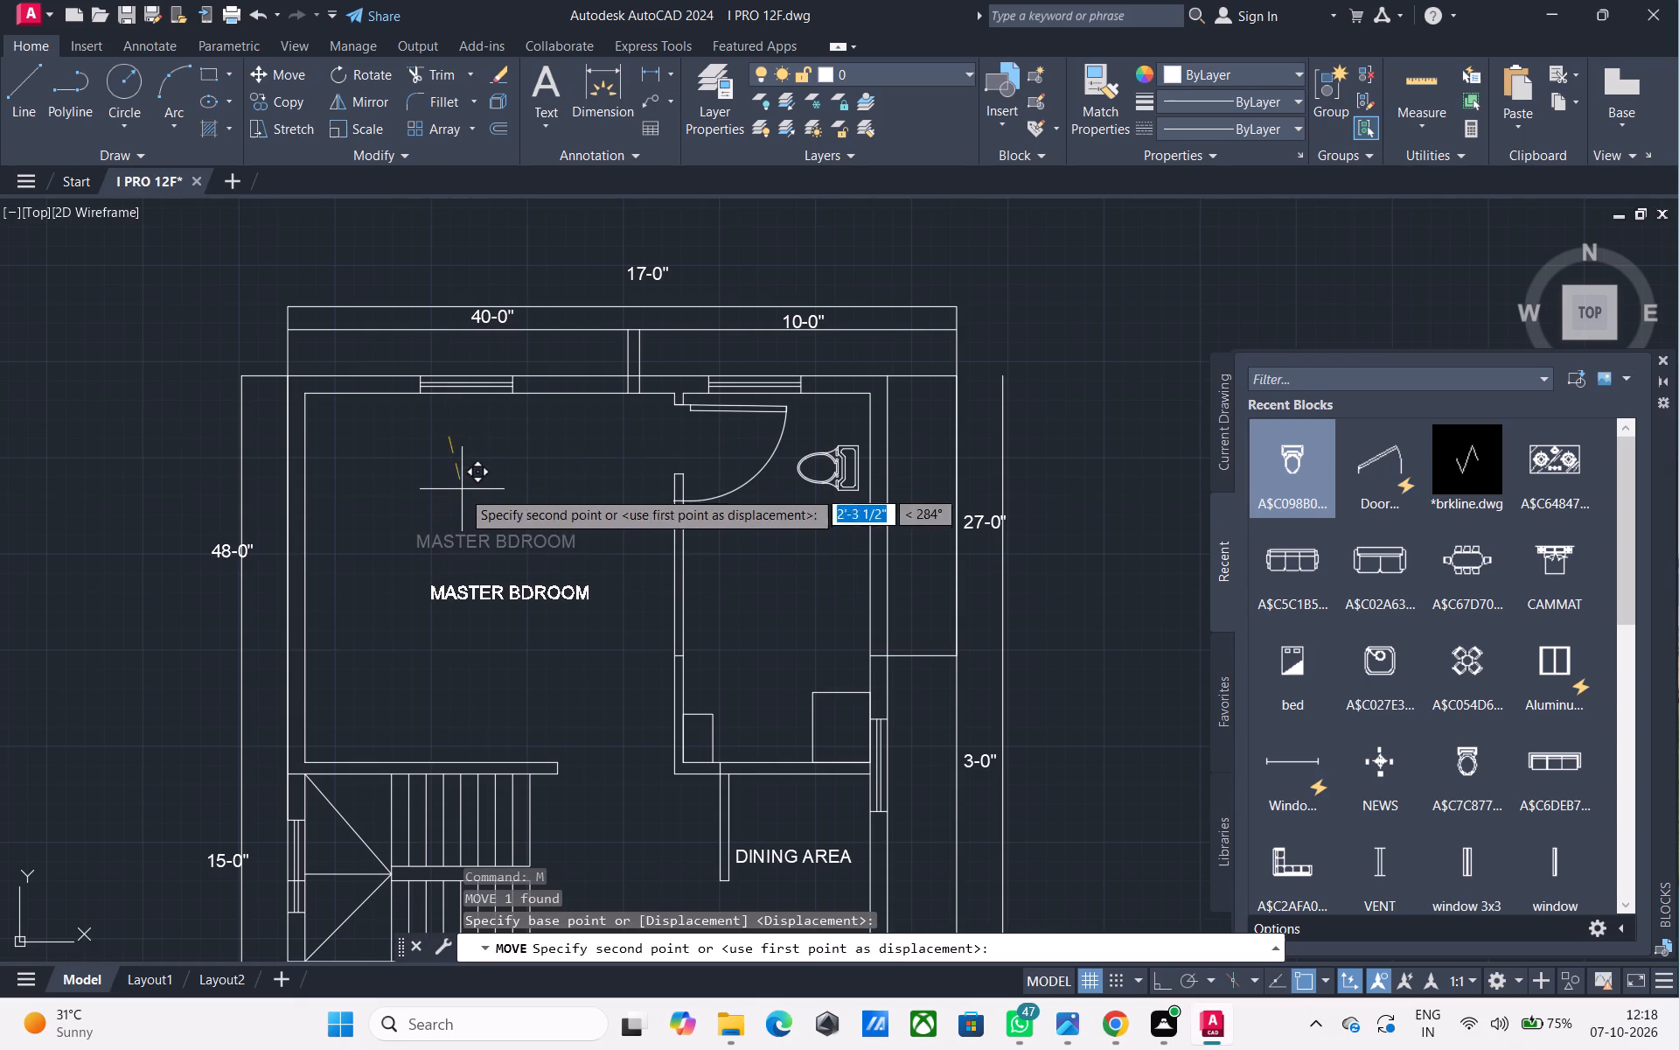
click(444, 522)
Move the toilet-room door down from the short wall stub to the upper end of the partition wall.
scroll(596, 553, down, 1)
middle_drag(596, 553, 596, 518)
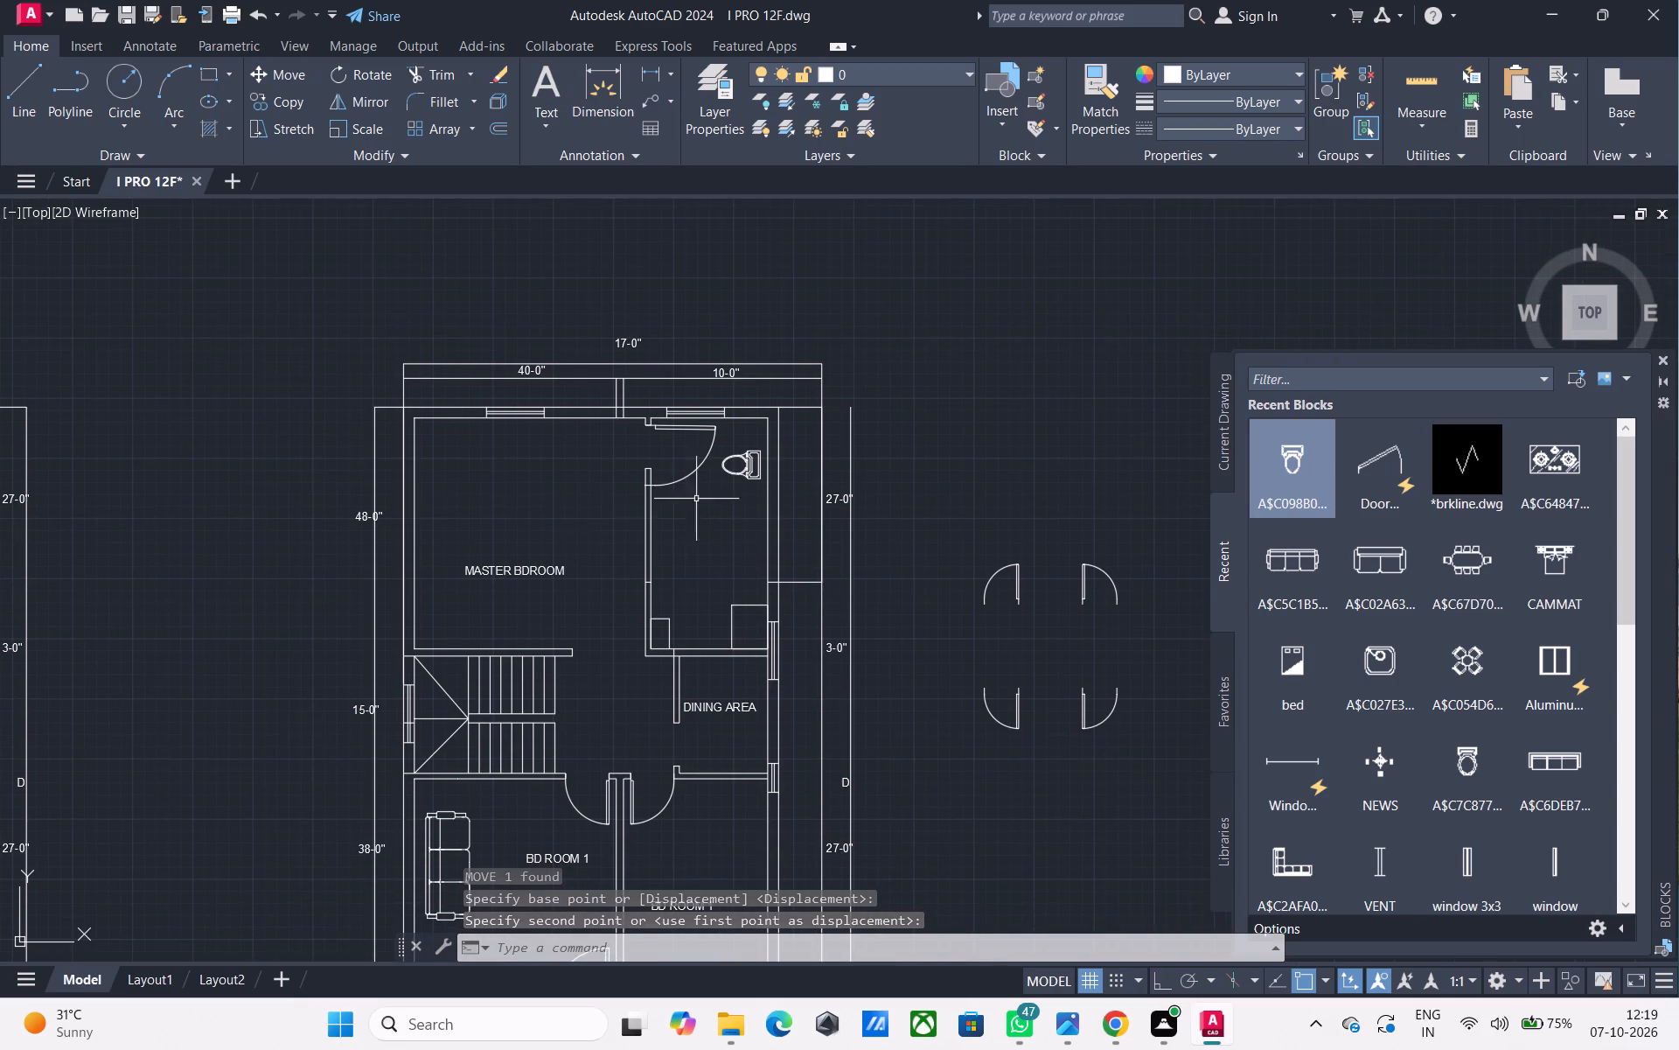
scroll(682, 440, up, 2)
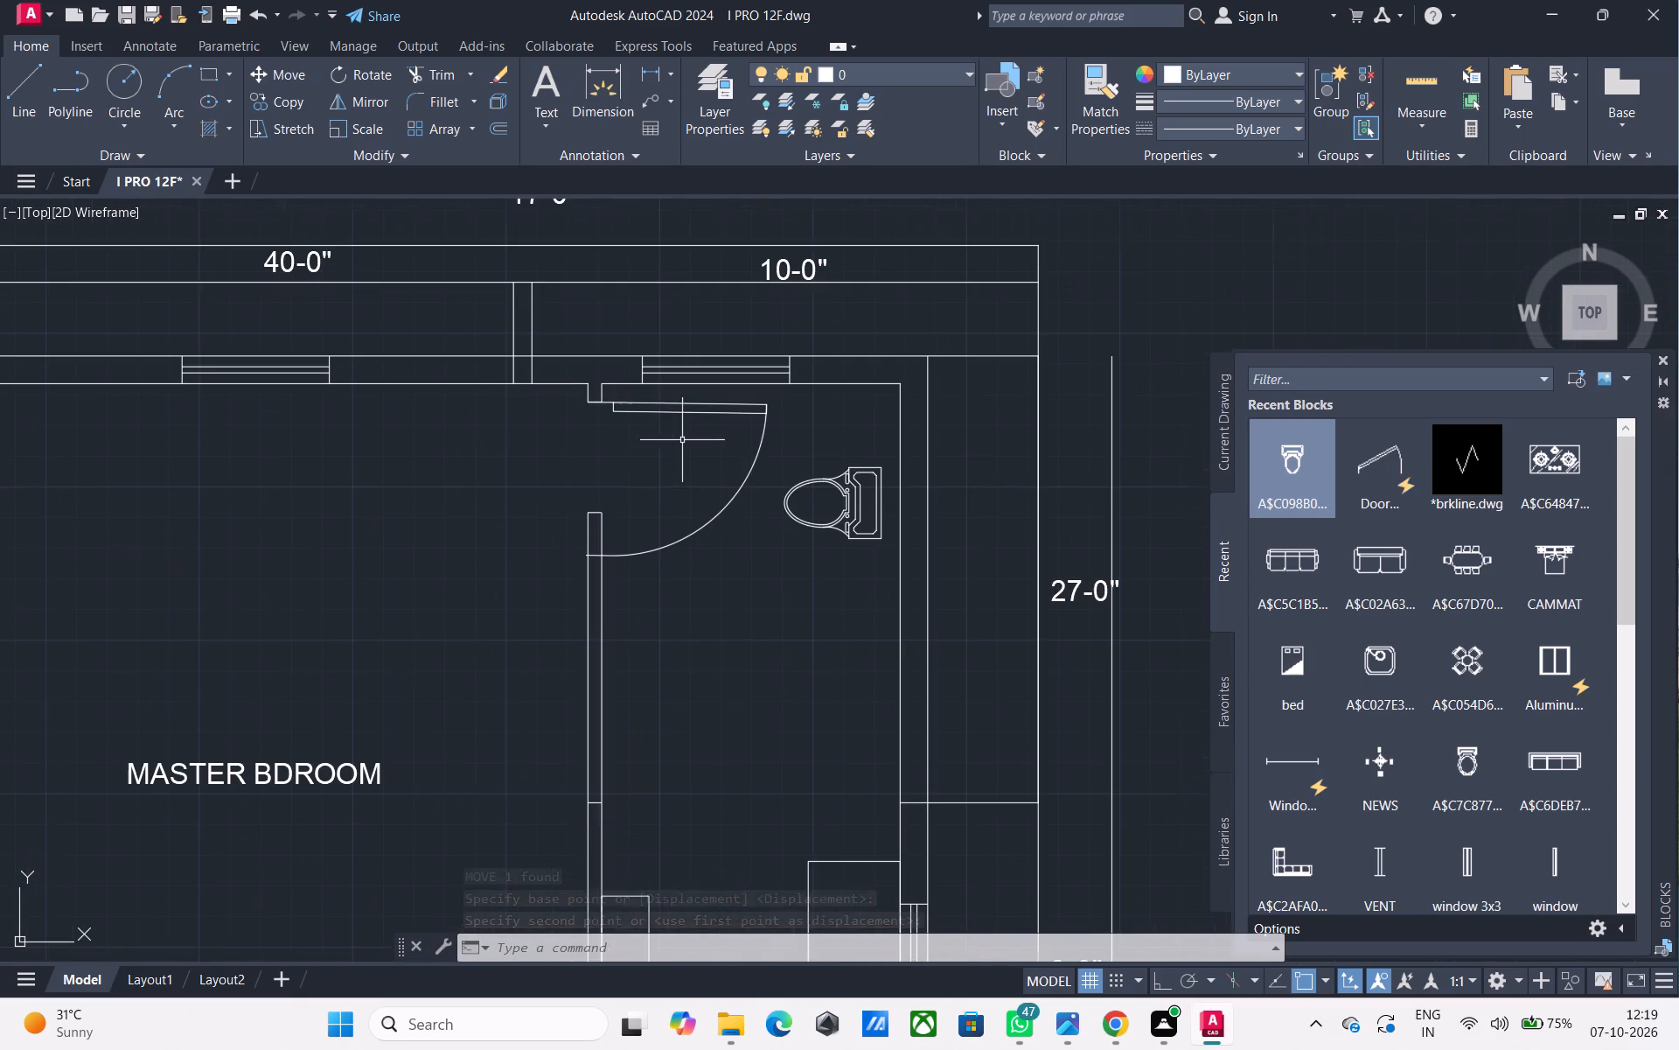
click(663, 426)
click(642, 403)
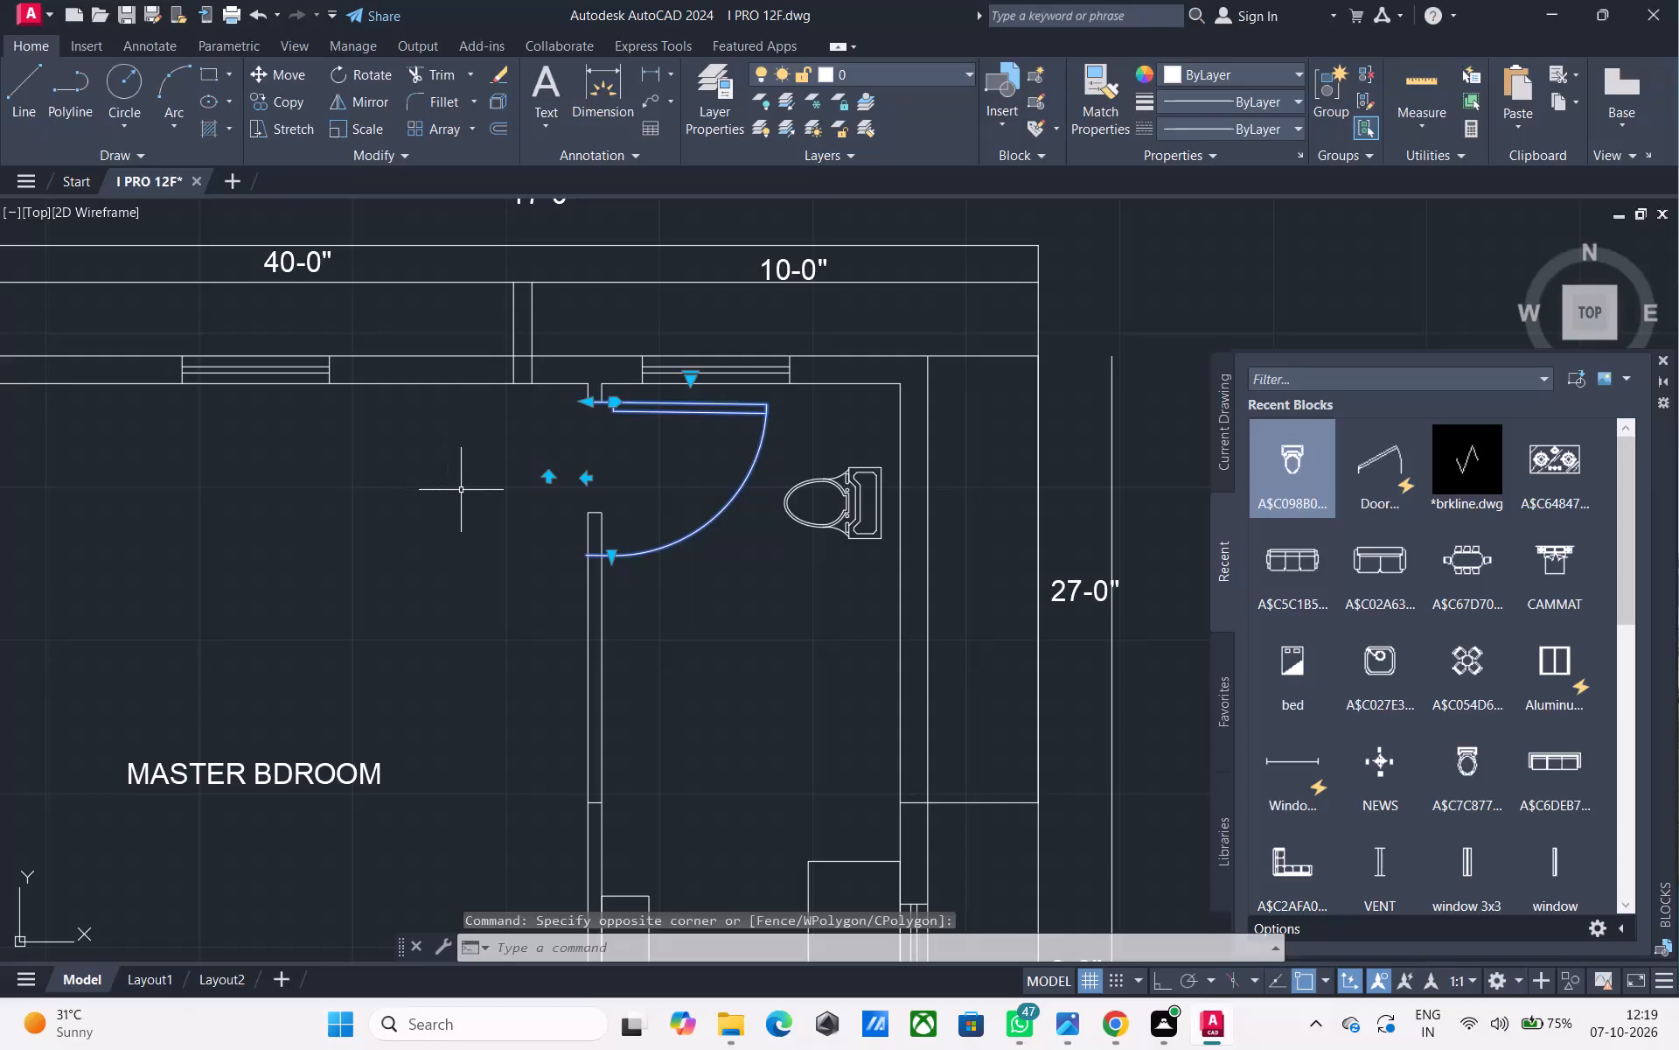
text(M)
key(space)
click(587, 400)
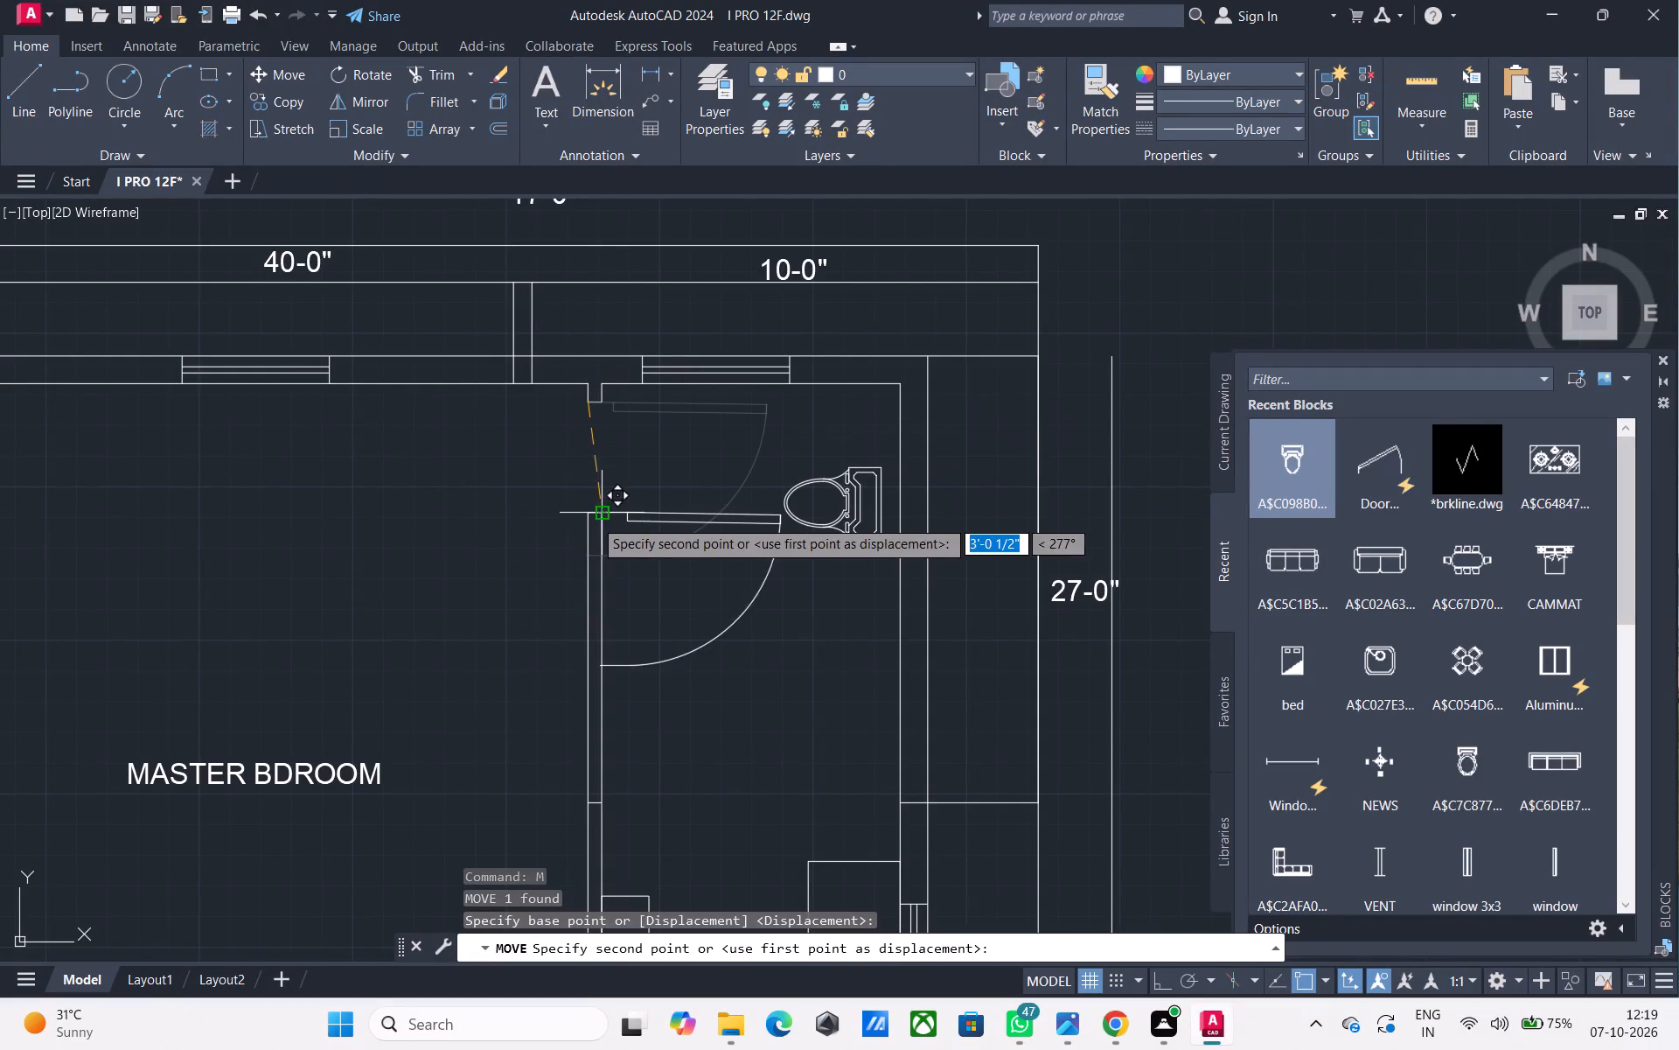
click(587, 514)
Move the toilet block a short distance down along the outer wall of the toilet room.
scroll(575, 532, down, 2)
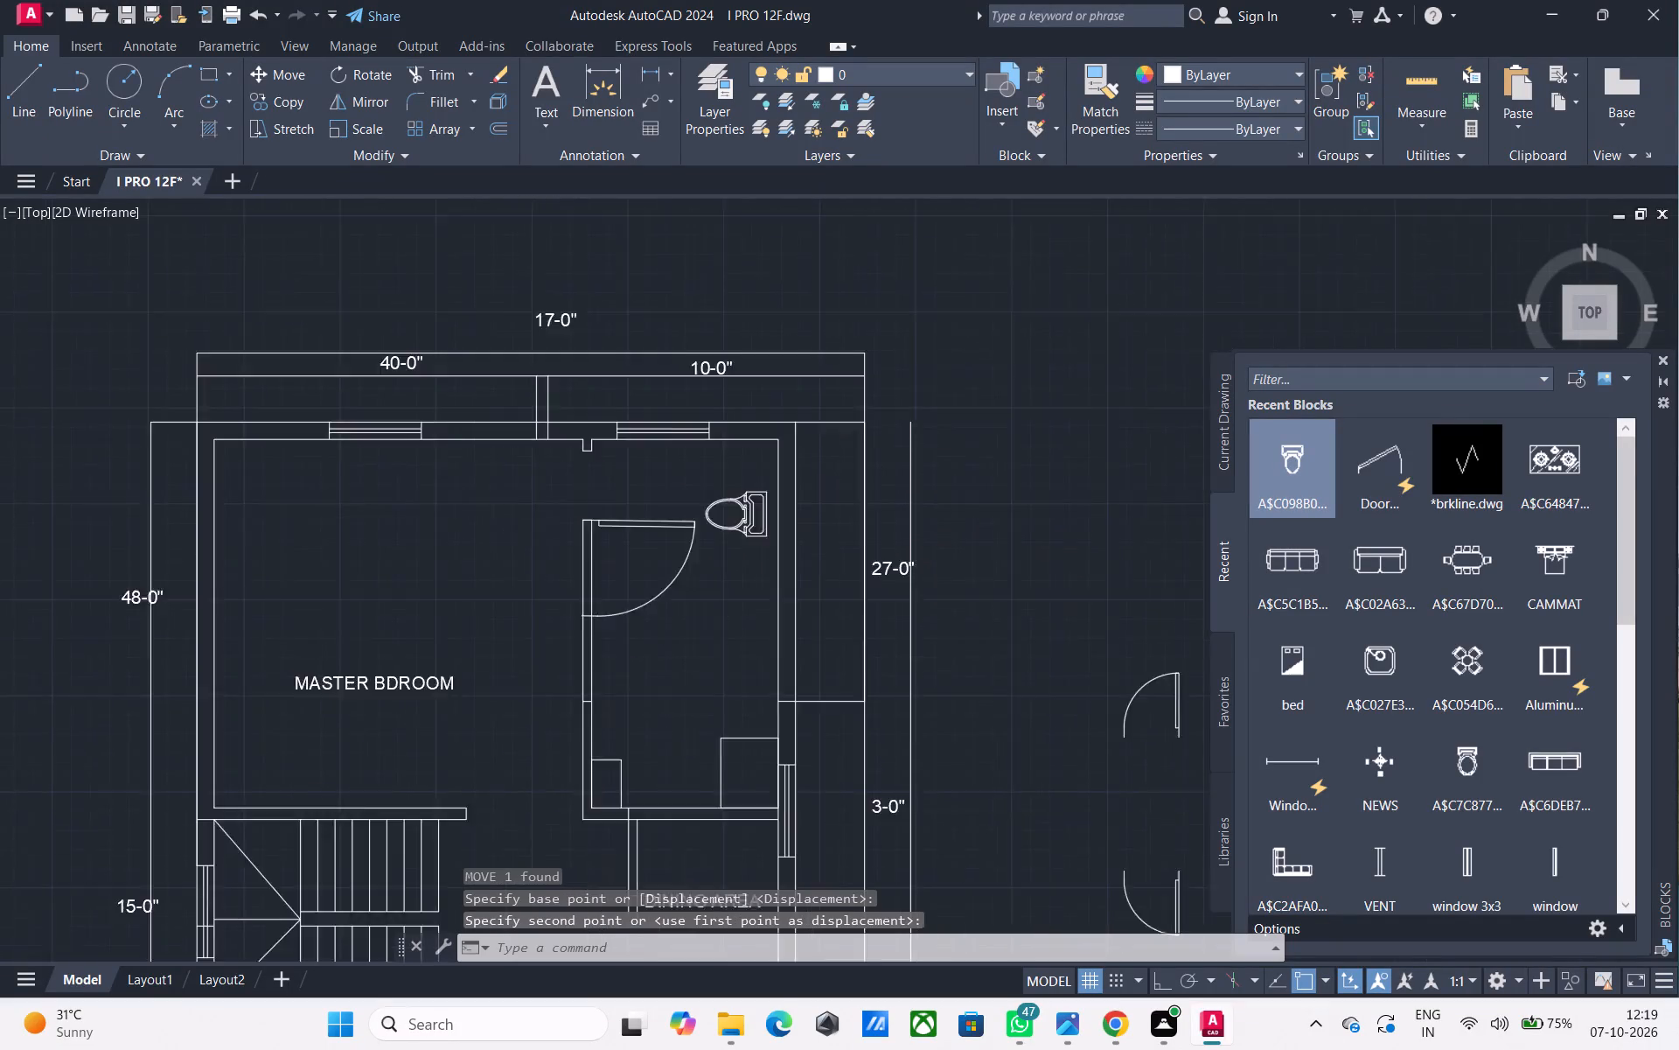
middle_drag(575, 532, 626, 502)
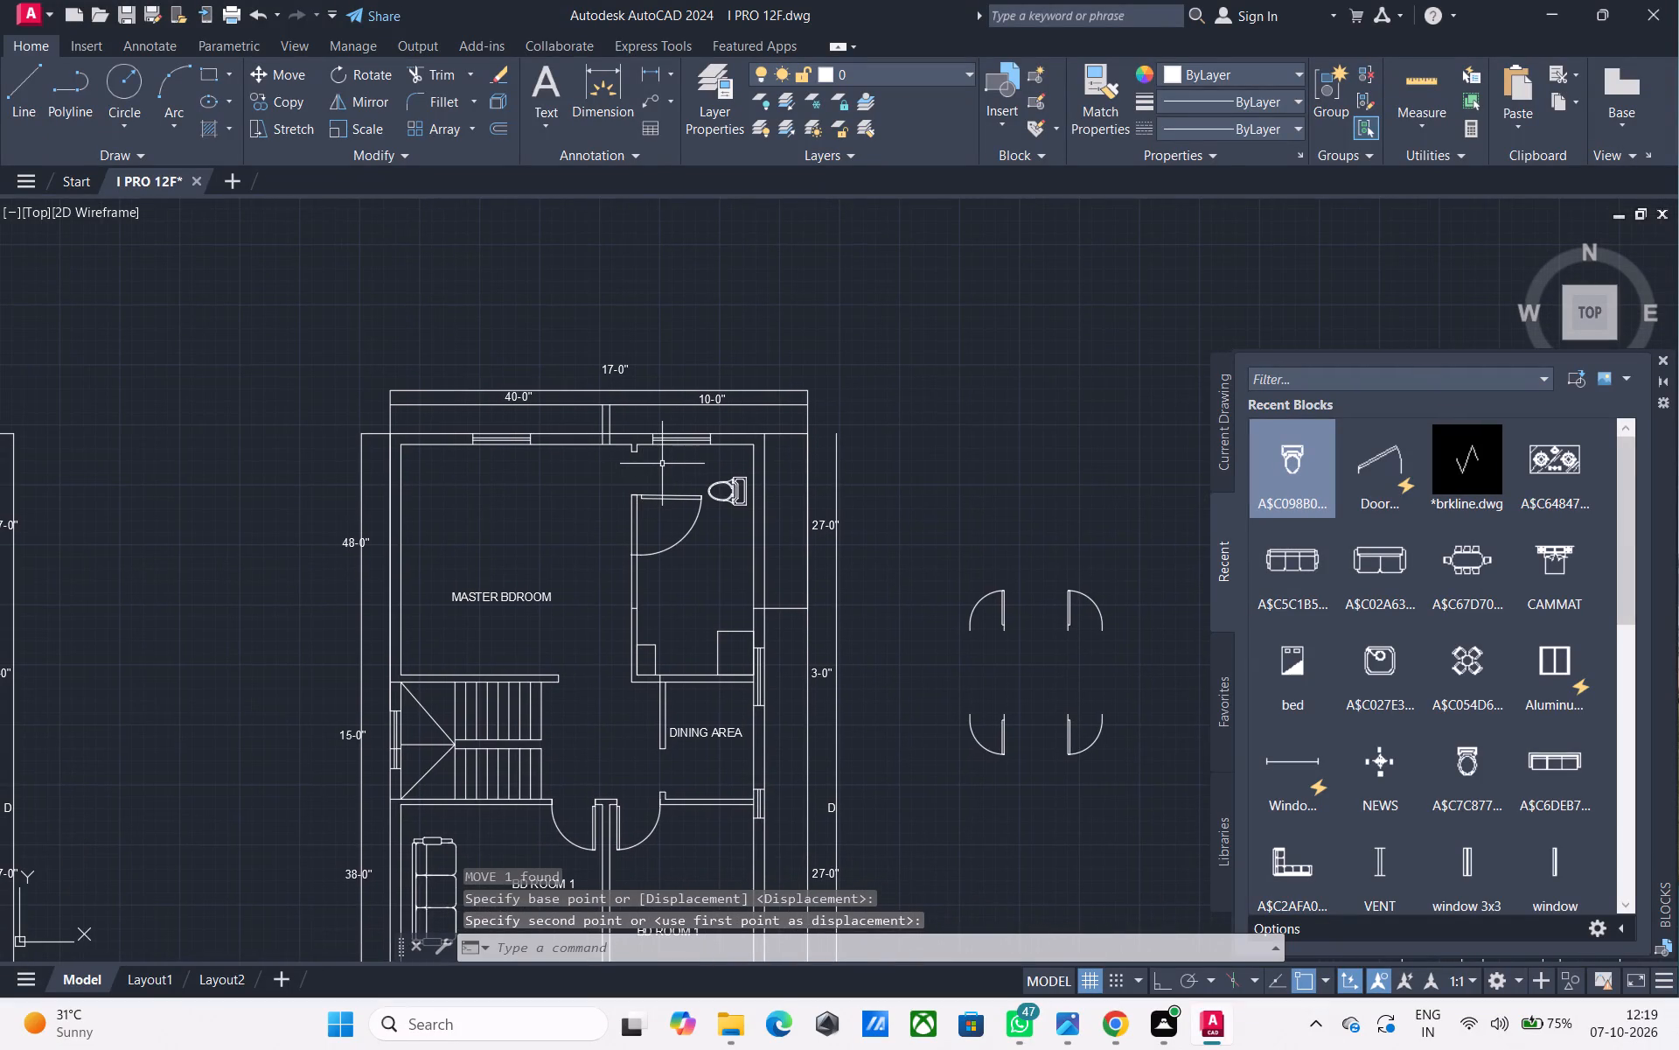
click(733, 486)
text(M)
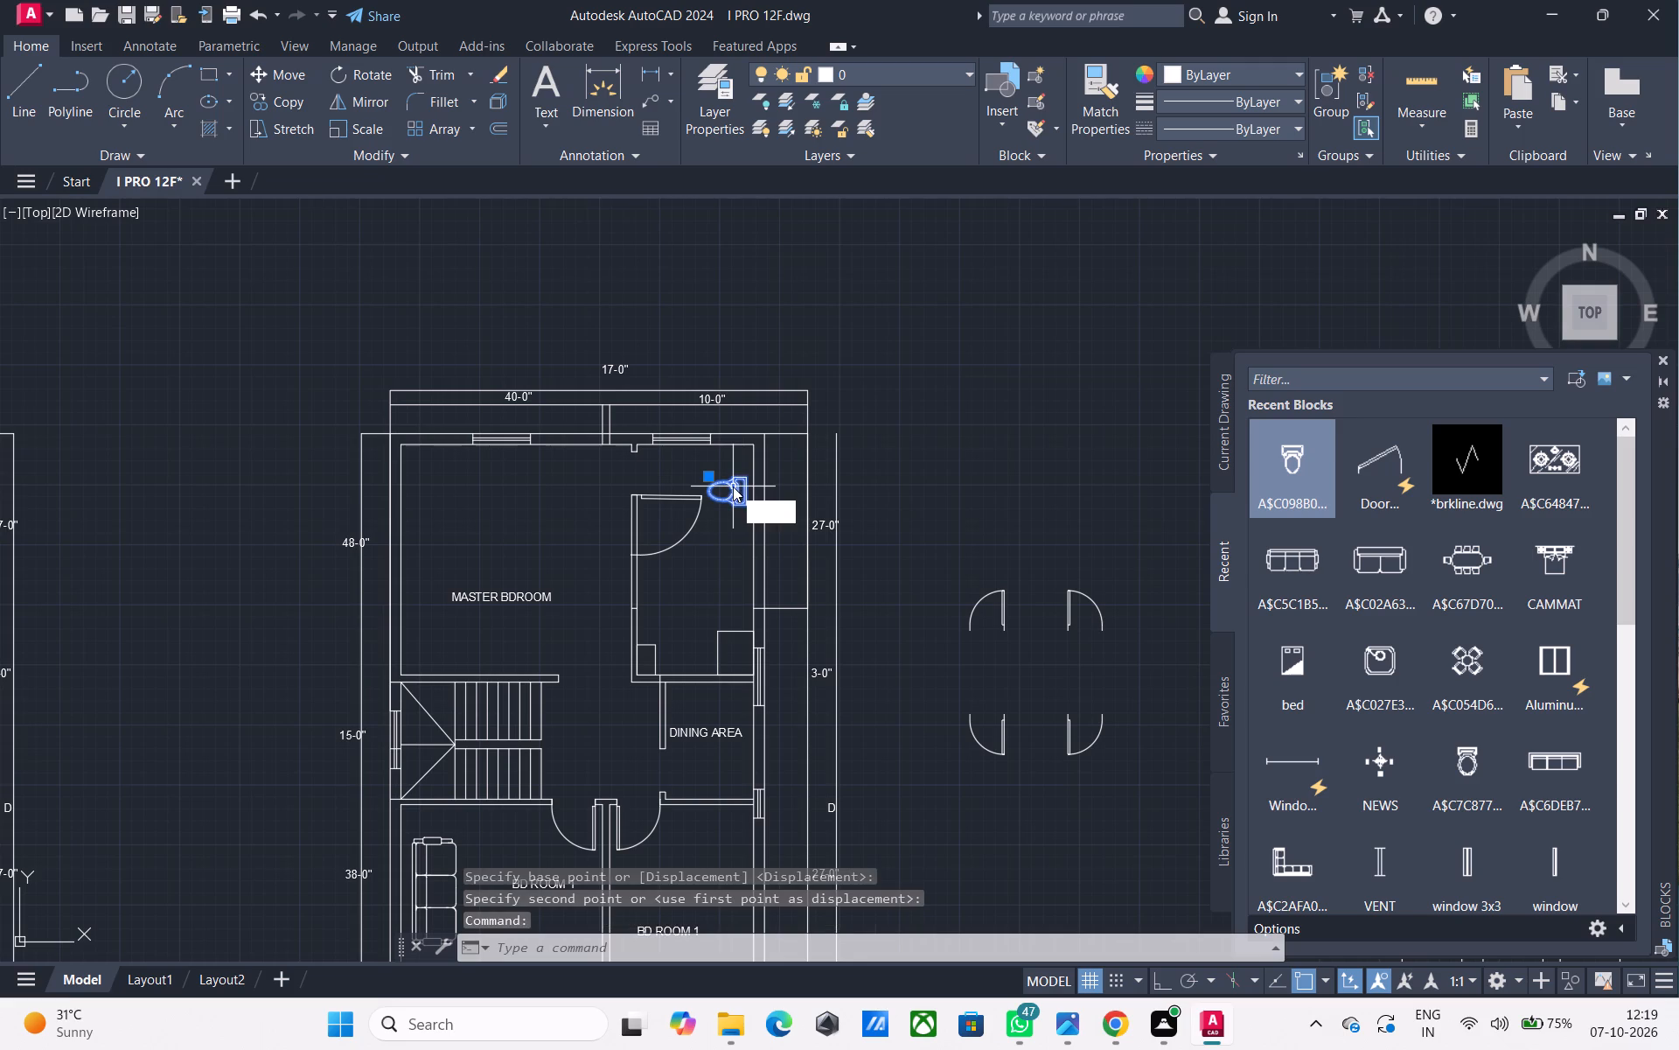
key(space)
click(752, 281)
click(751, 329)
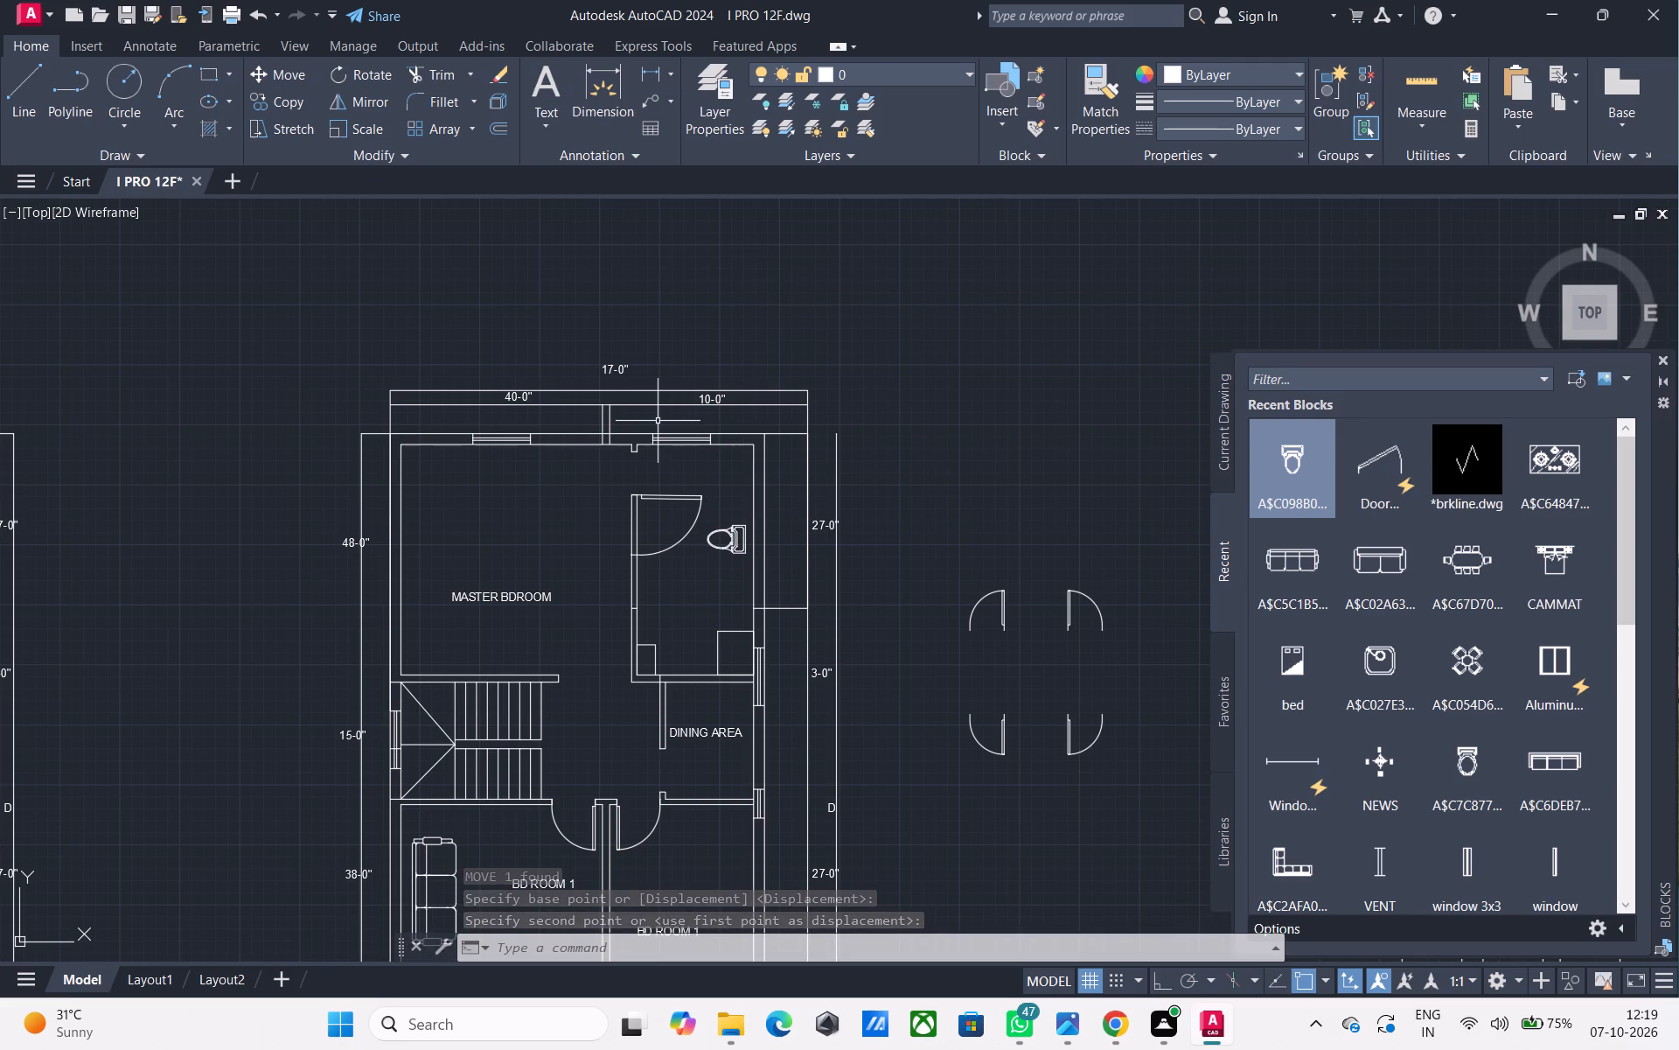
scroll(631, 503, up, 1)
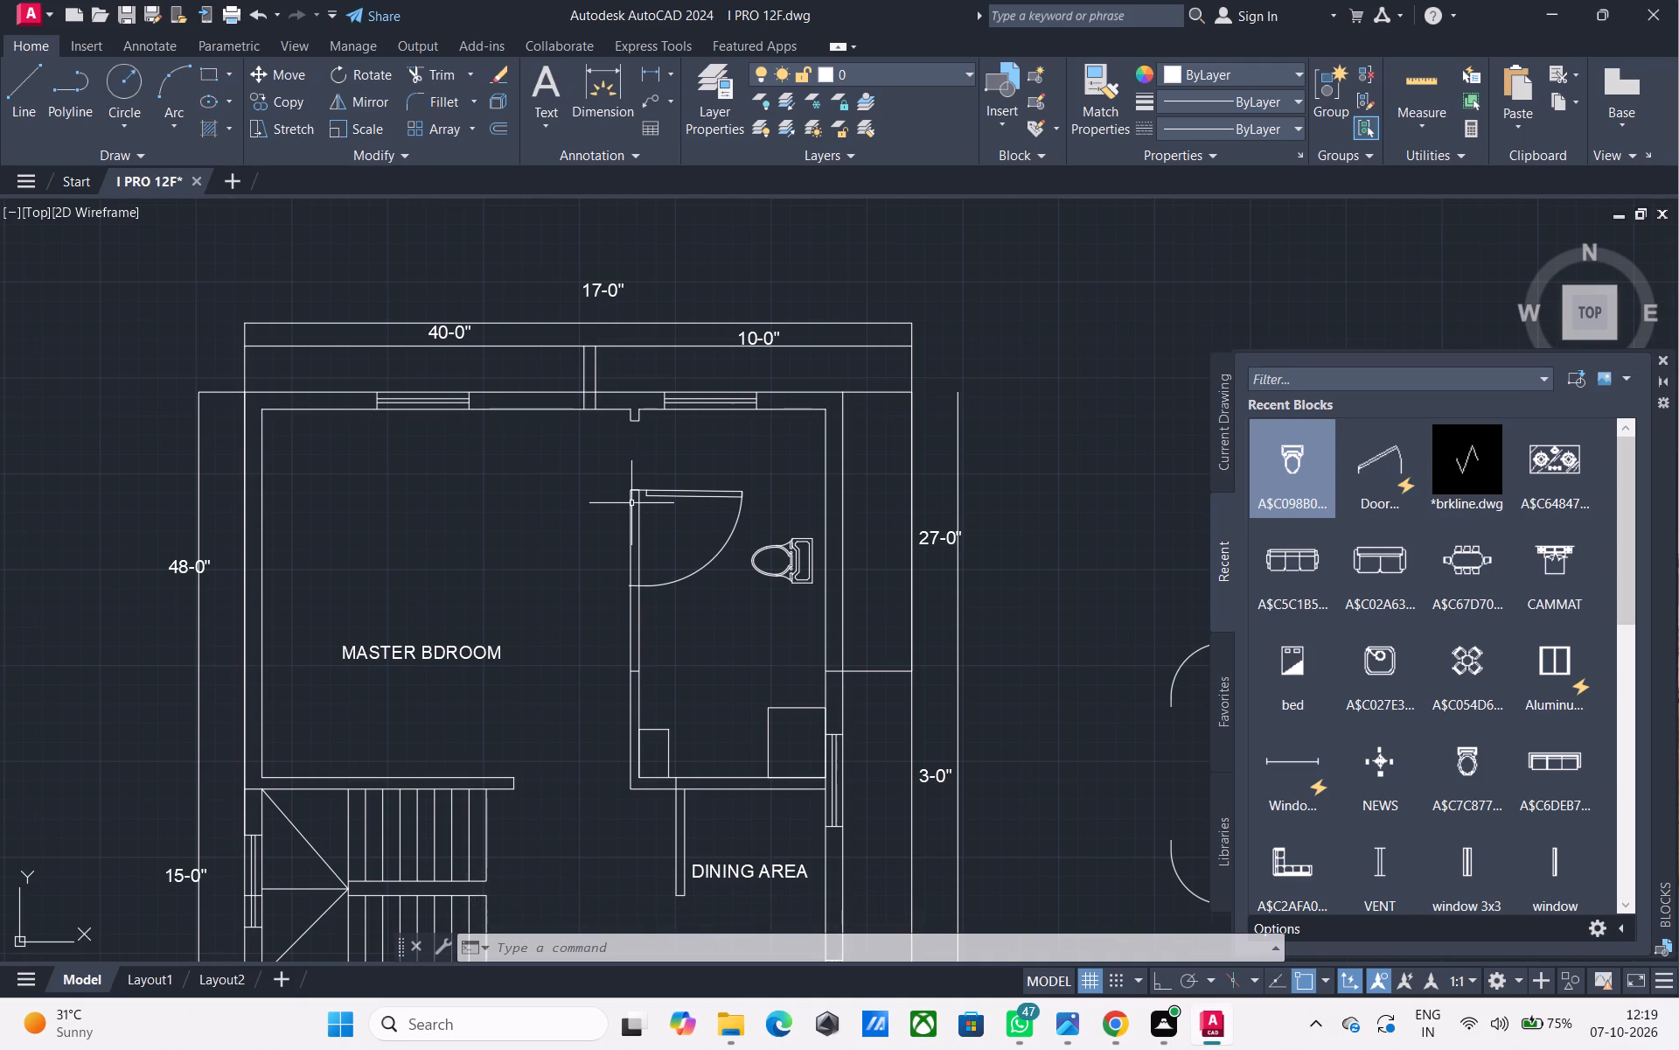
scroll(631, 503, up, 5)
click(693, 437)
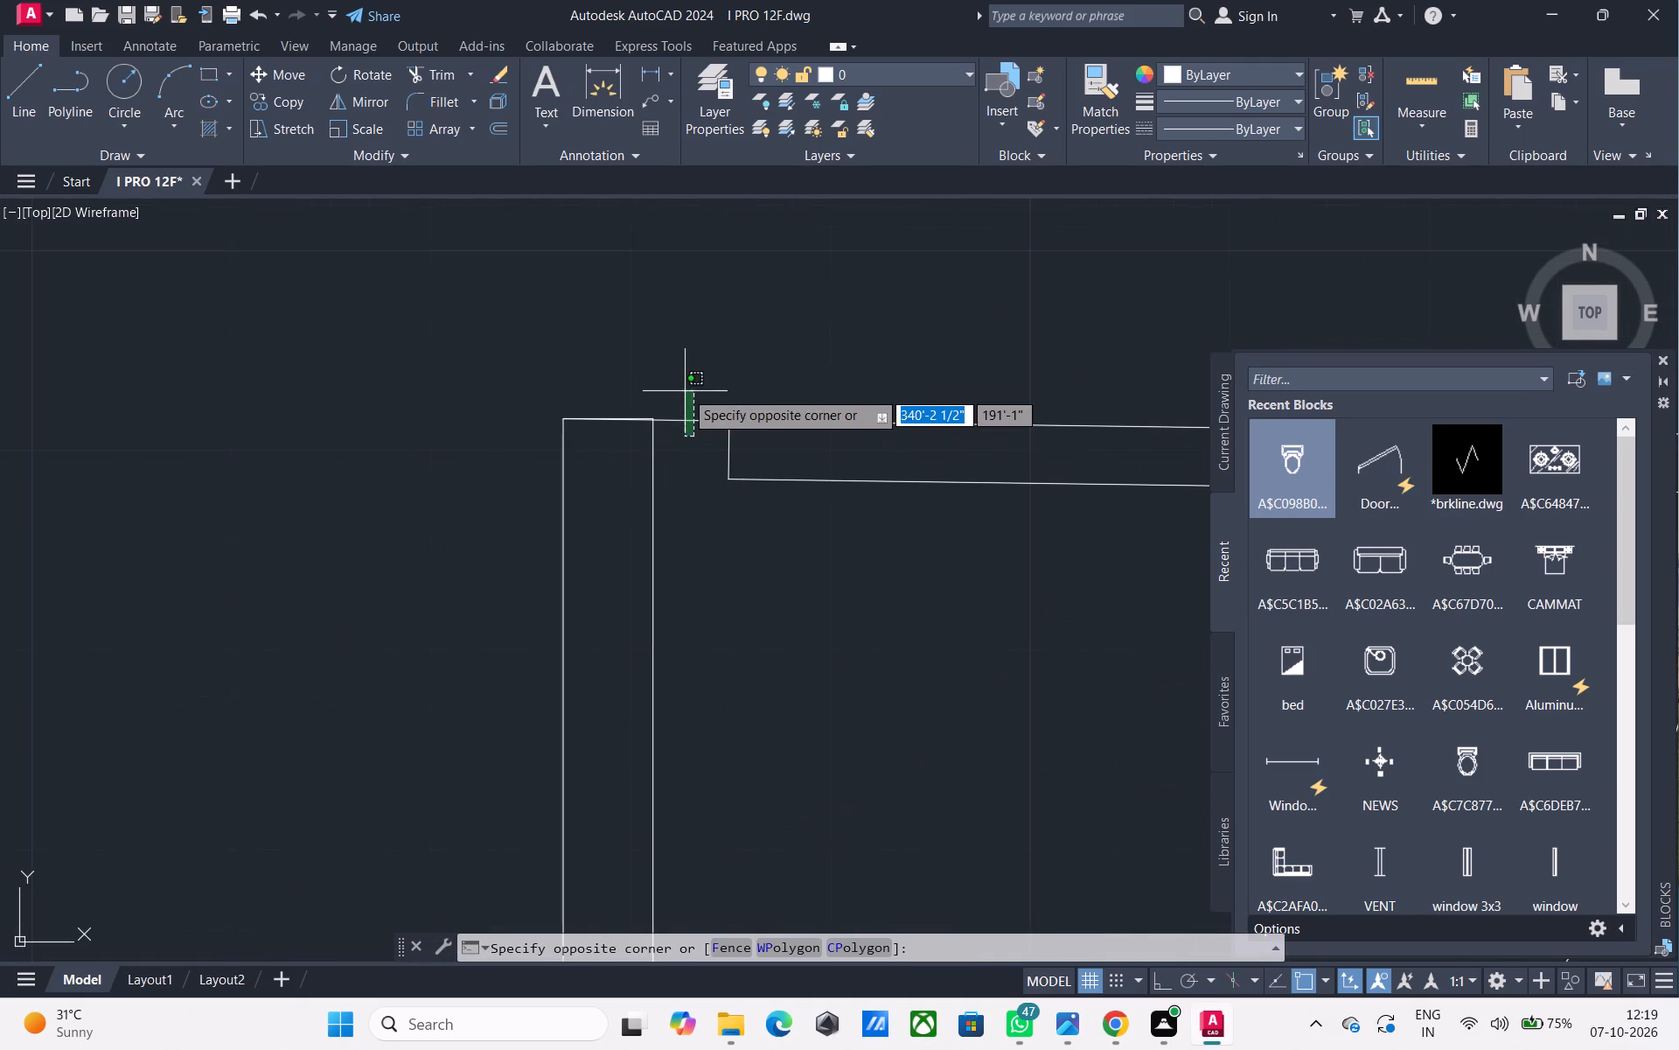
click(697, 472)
Move the toilet-room door slightly further down along the partition wall, below the wall's upper end.
scroll(681, 493, down, 4)
middle_drag(688, 519, 594, 505)
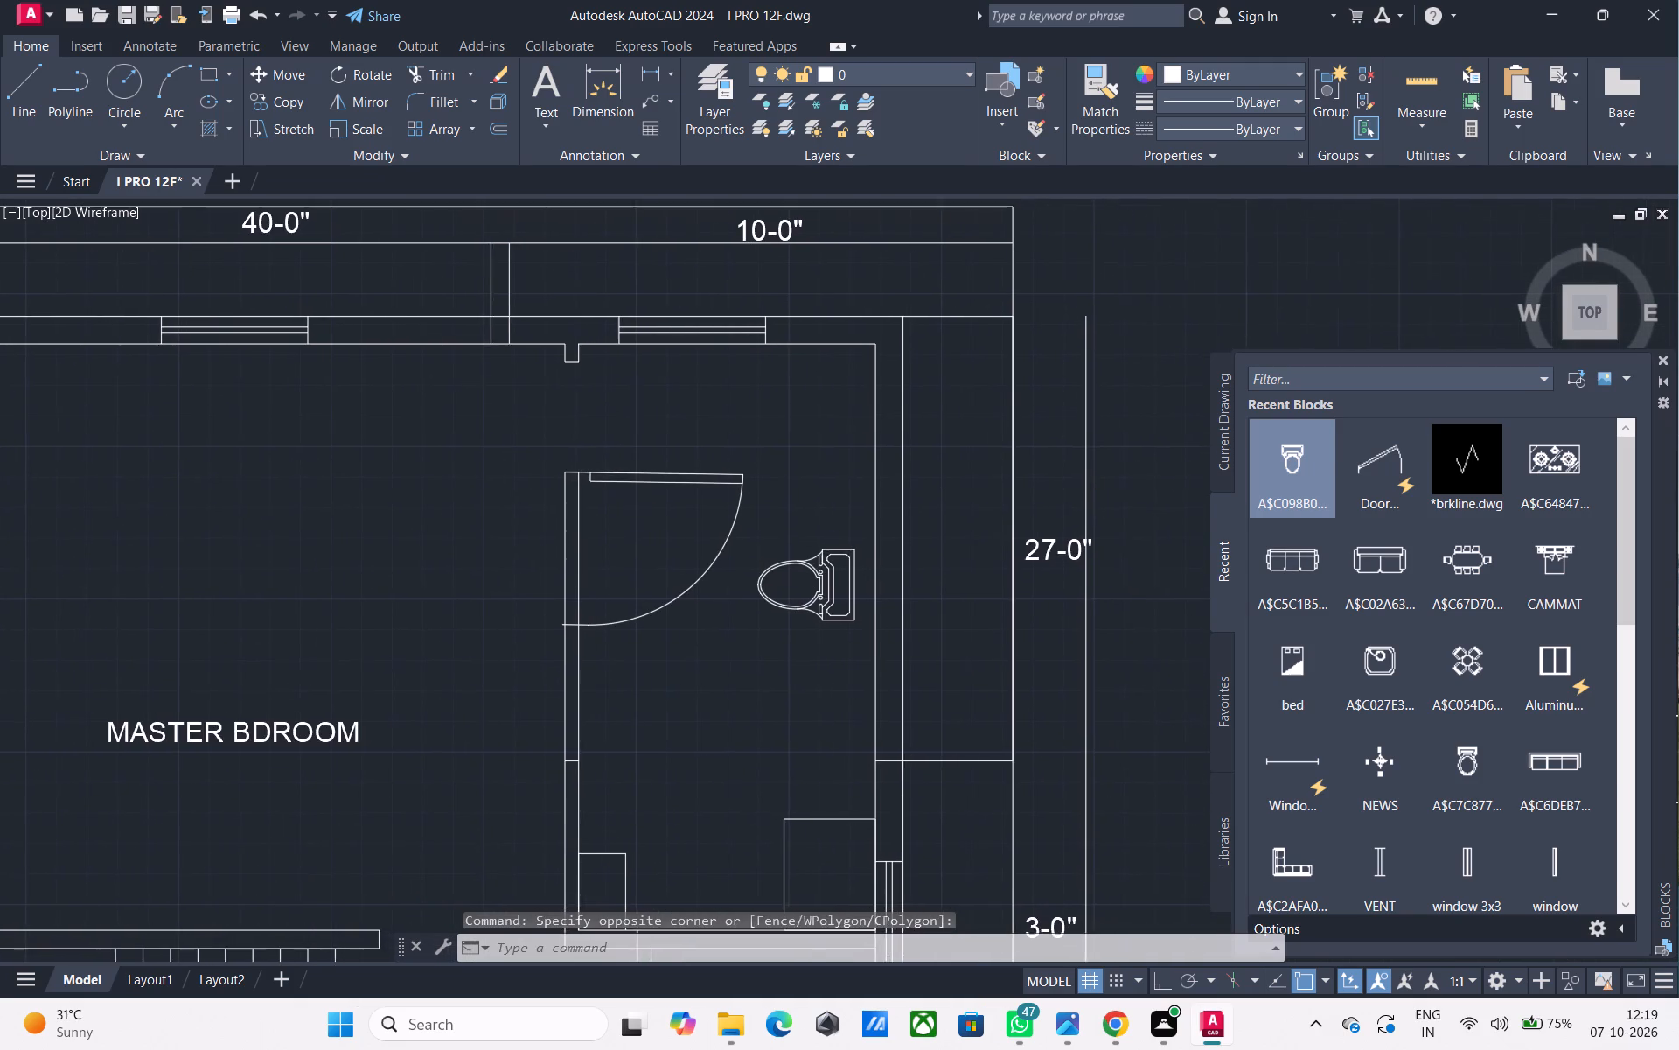
scroll(594, 505, down, 2)
middle_drag(563, 500, 630, 549)
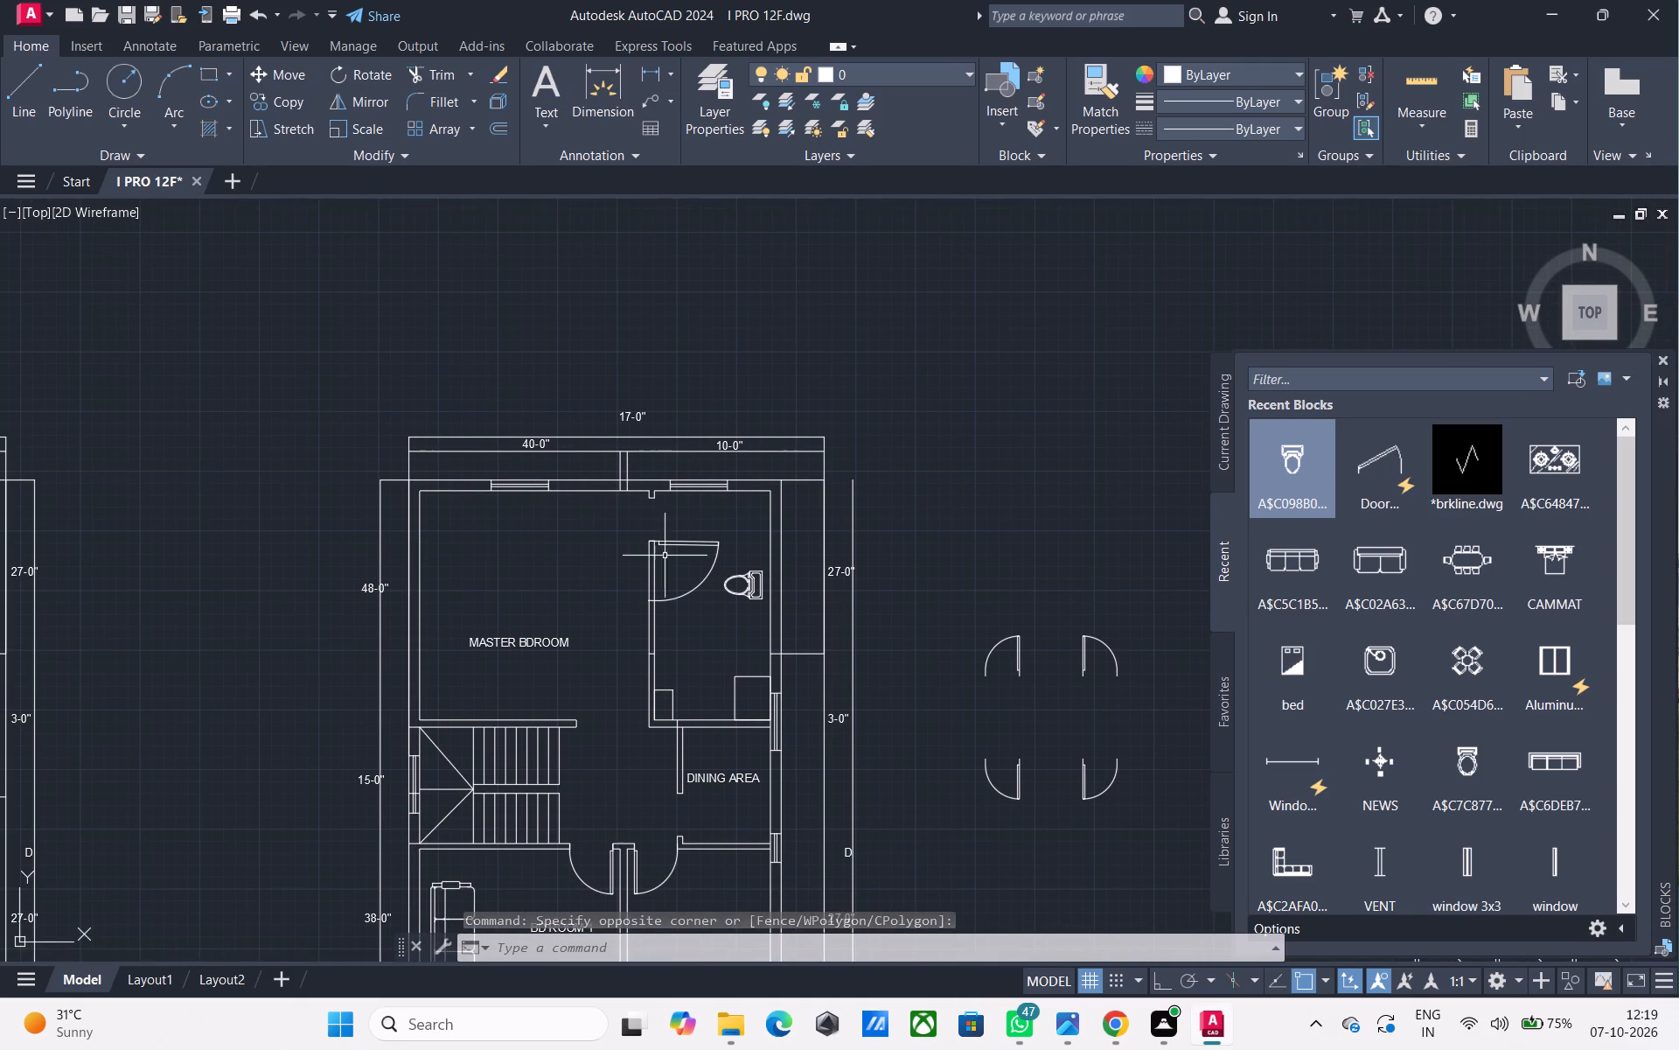
click(681, 554)
click(670, 532)
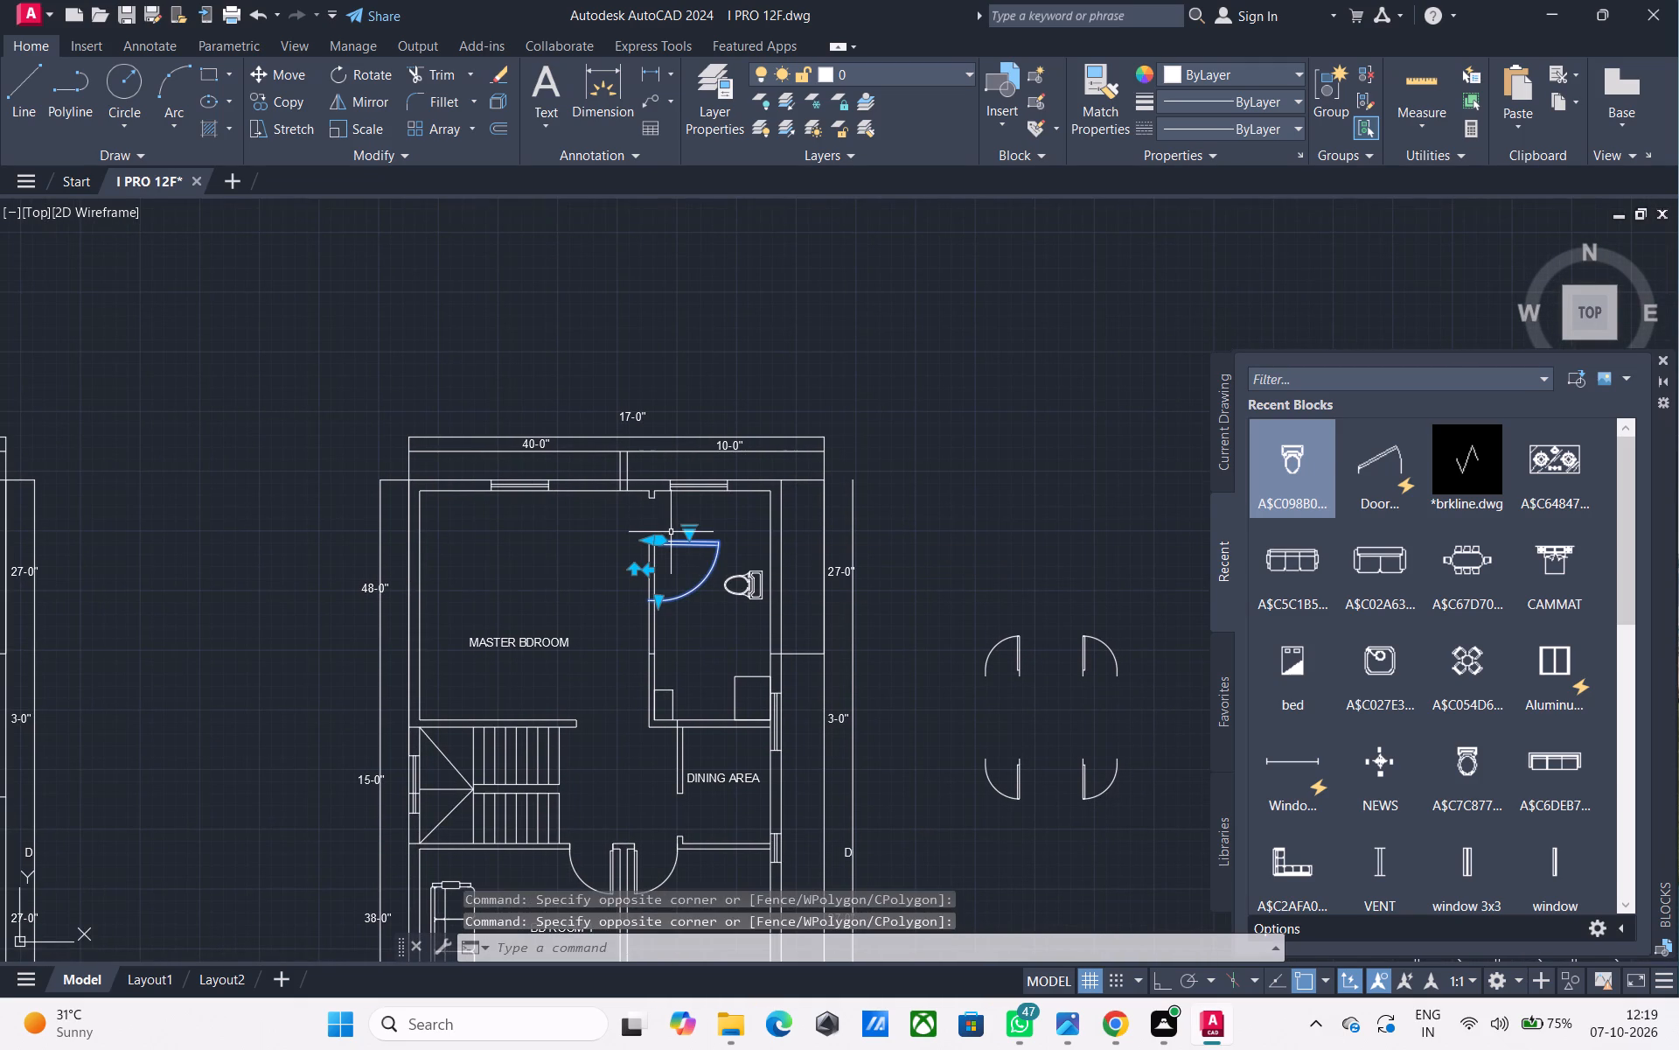
key(m)
key(space)
scroll(658, 543, up, 3)
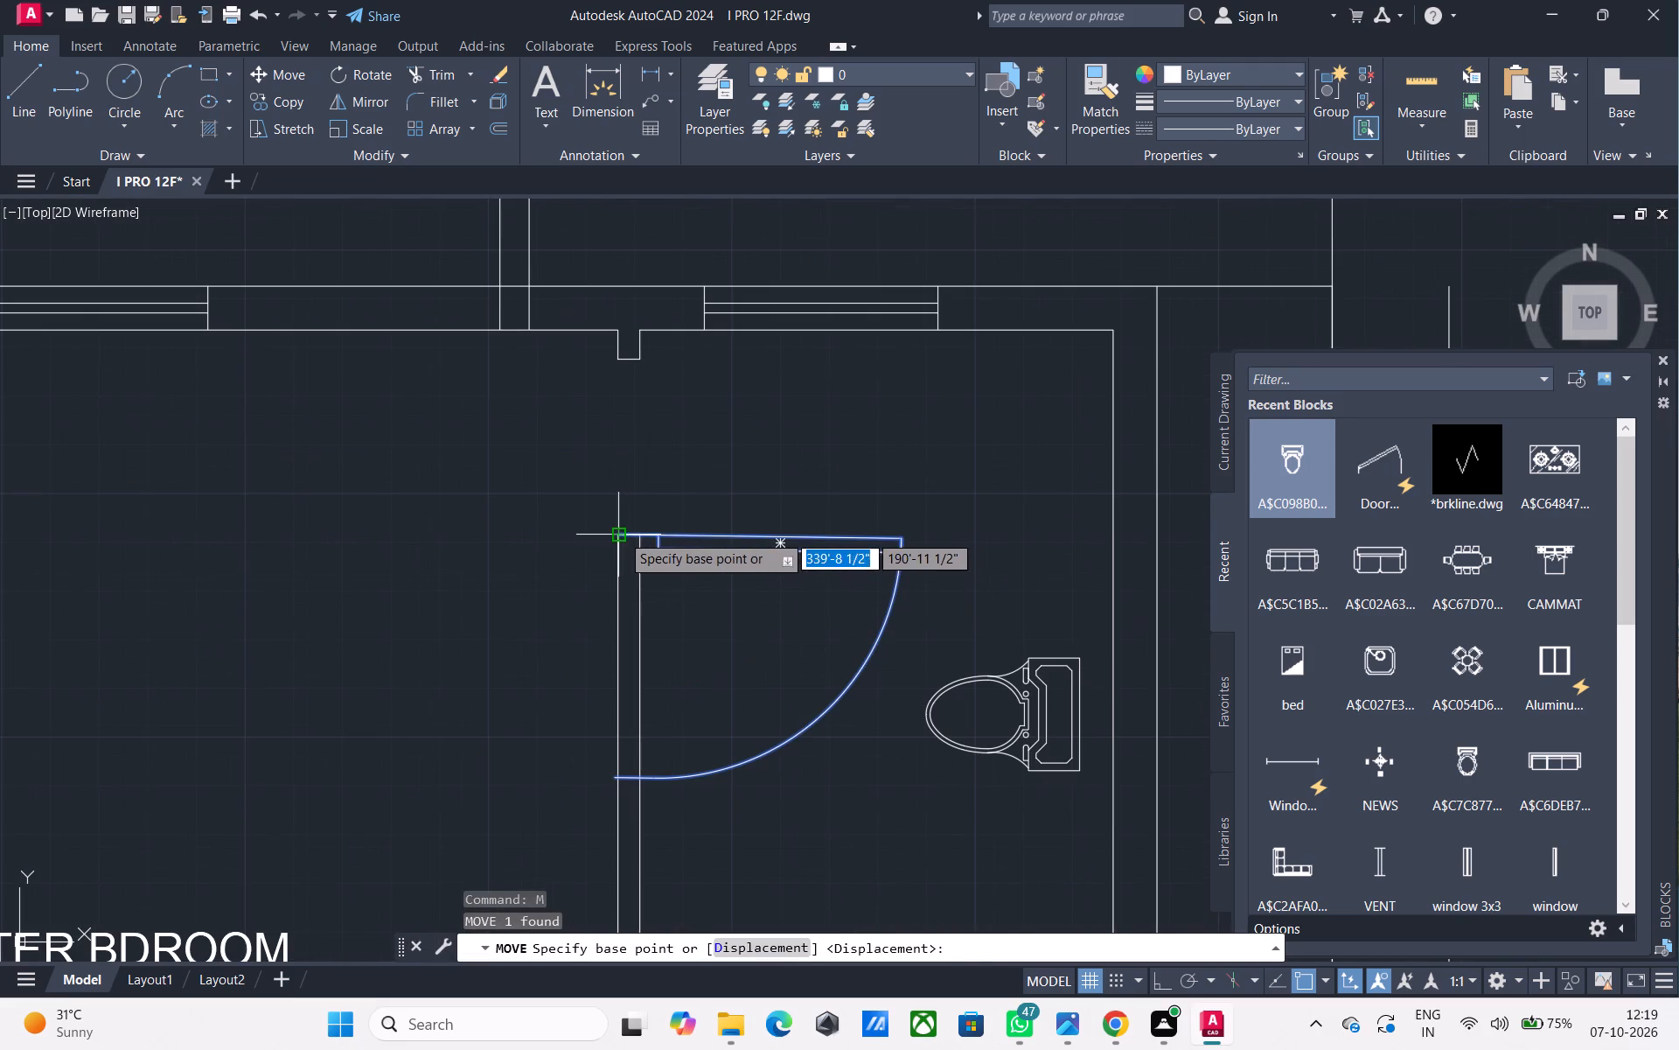
click(621, 534)
click(617, 593)
scroll(626, 620, down, 2)
middle_drag(627, 620, 625, 584)
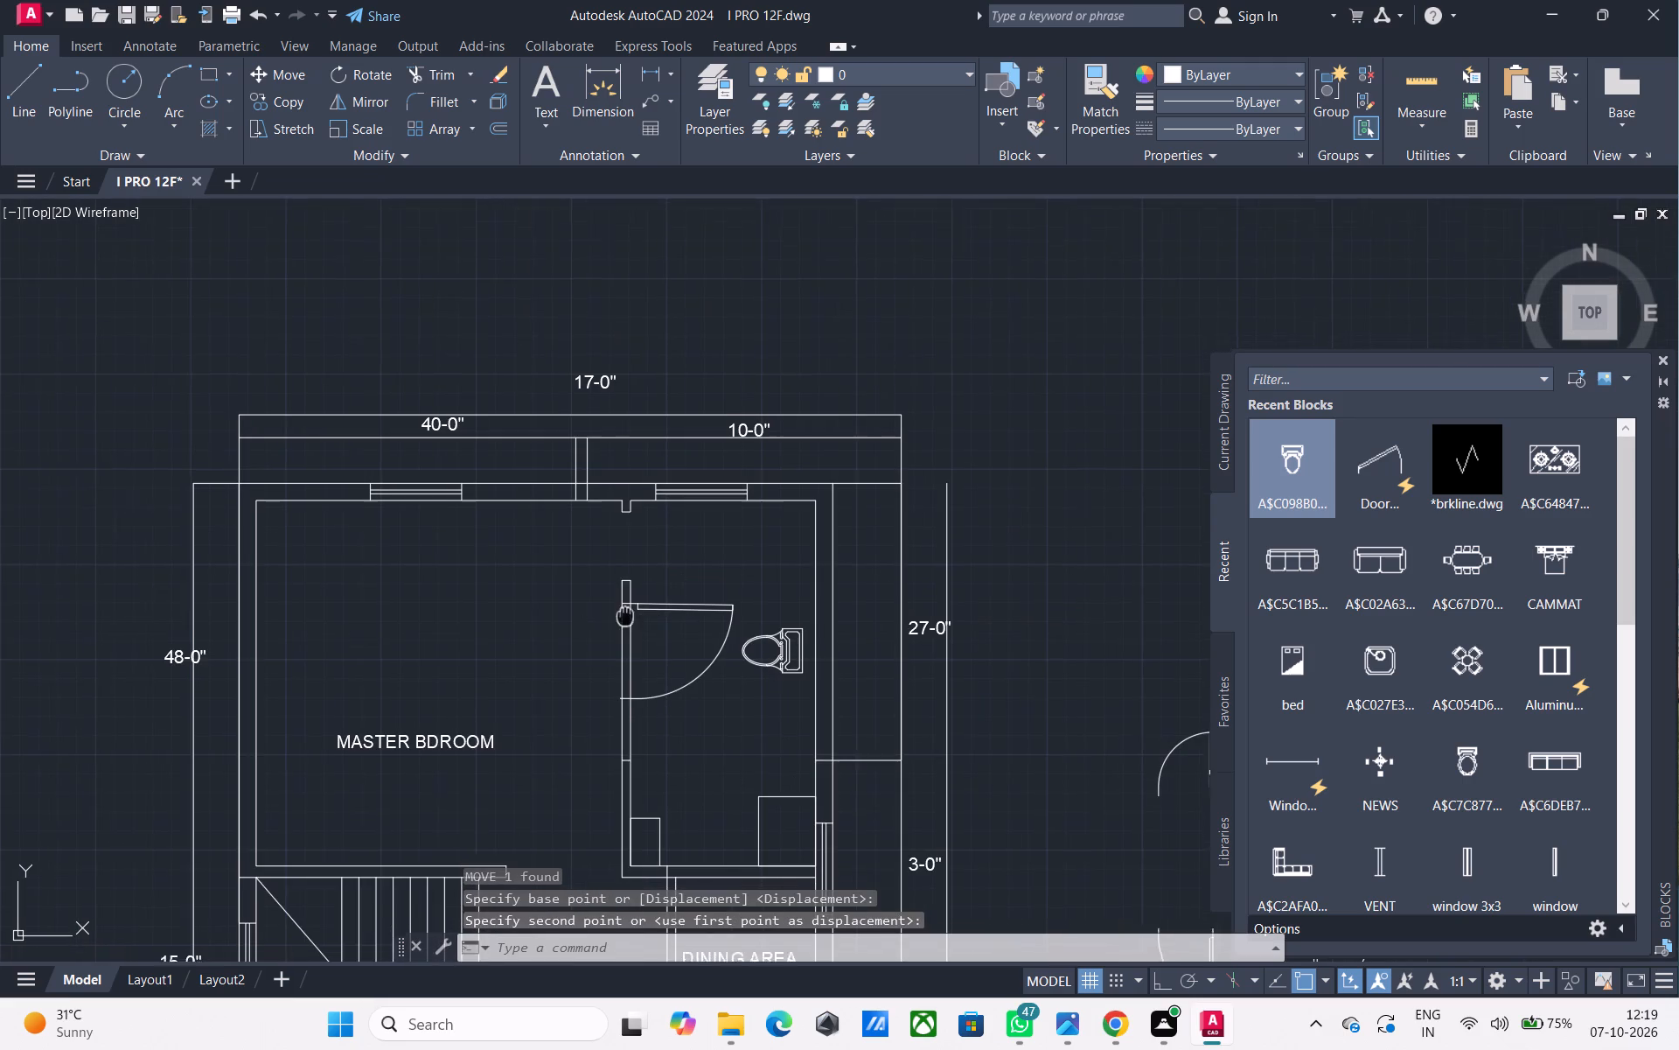
middle_drag(625, 584, 622, 547)
key(Escape)
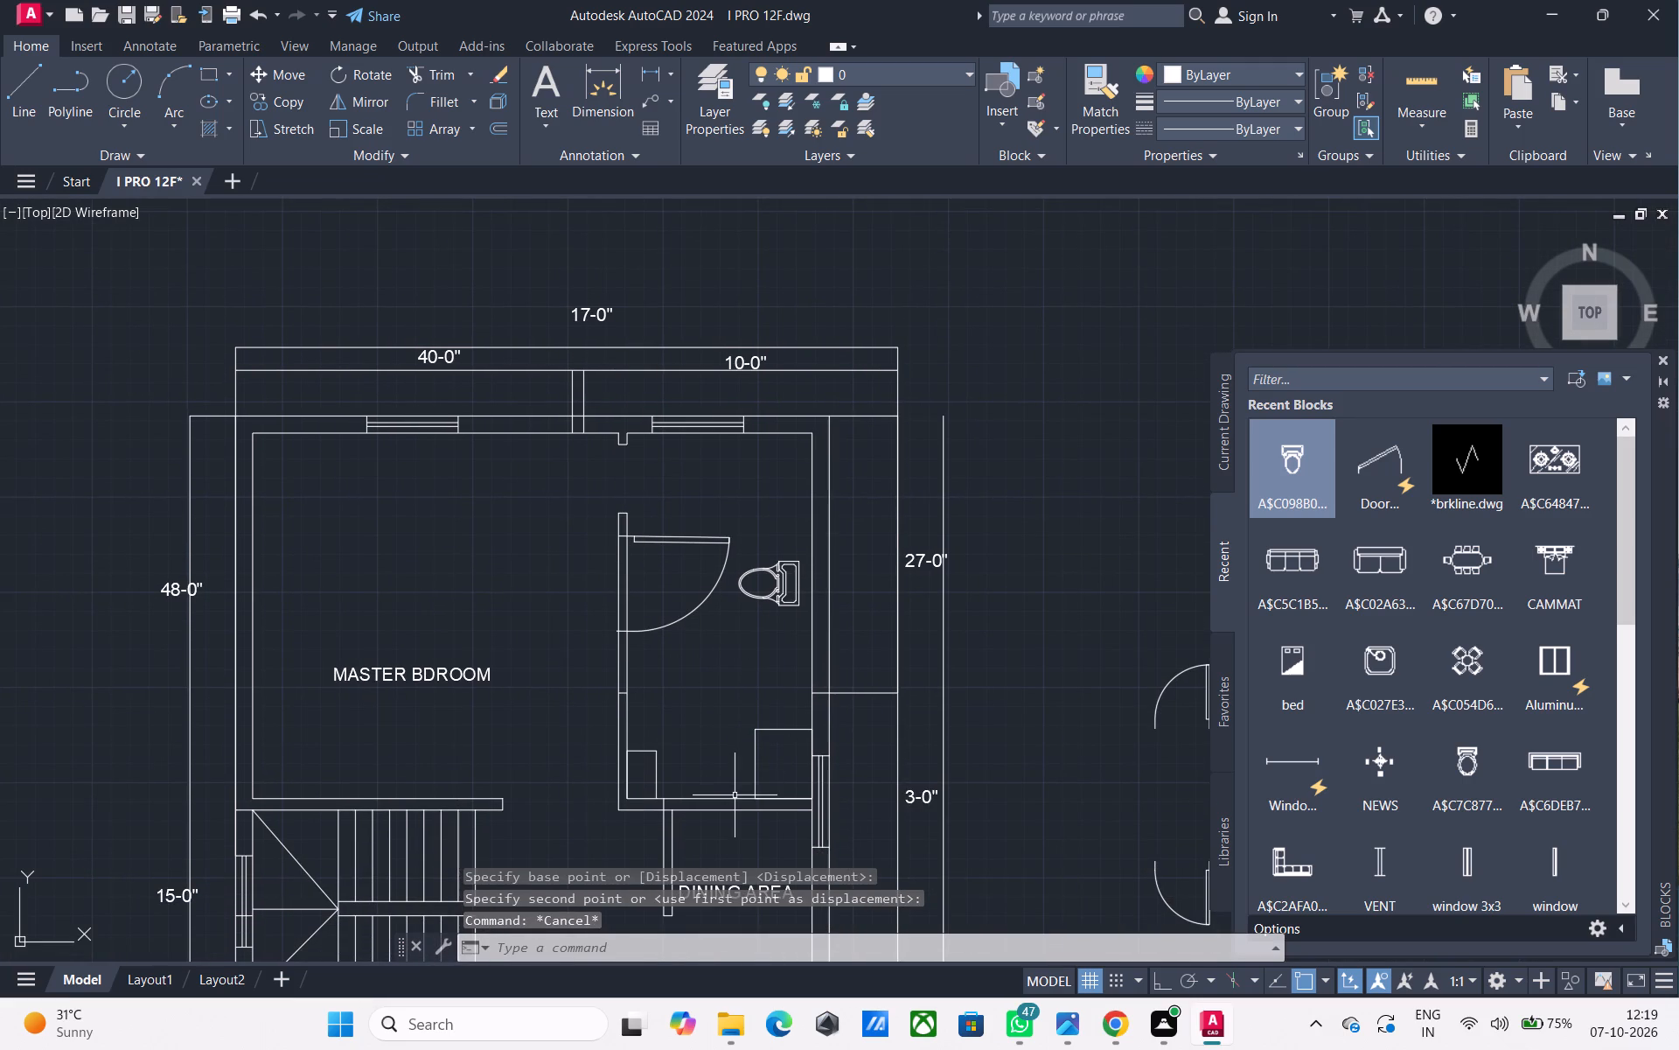
With Ortho on, offset the inner line of the toilet room's lower wall 12' upward into the room.
click(731, 800)
key(o)
key(space)
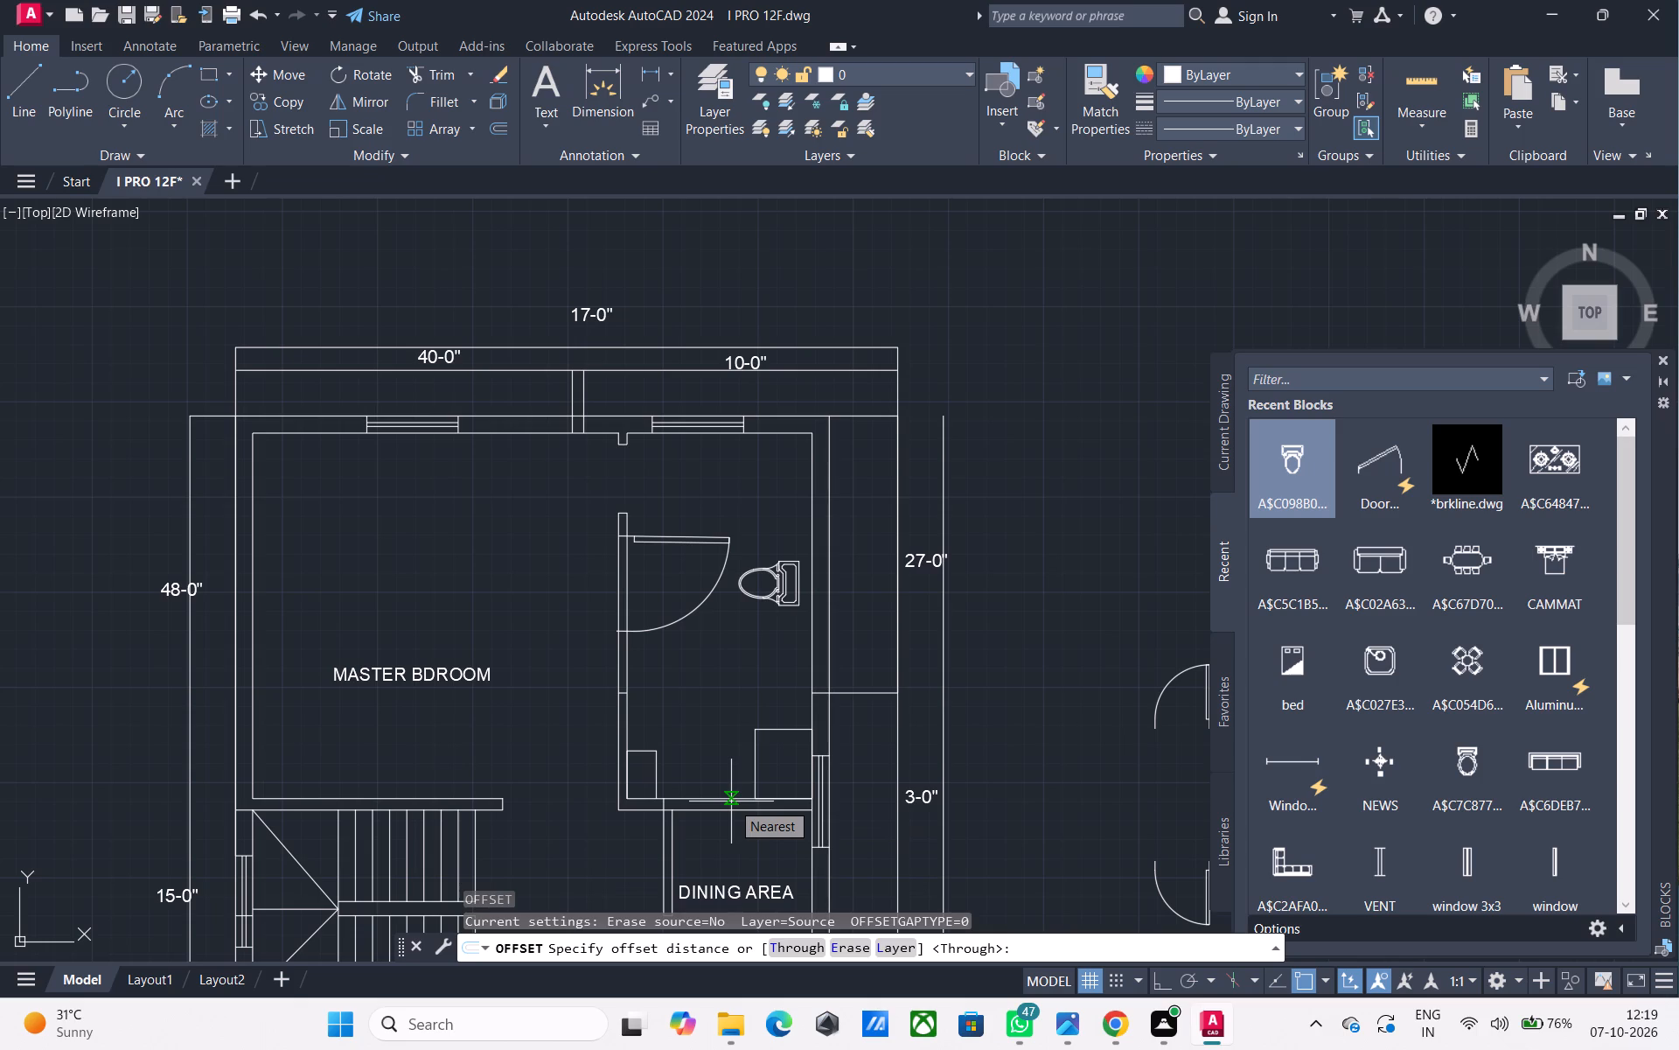
key(F8)
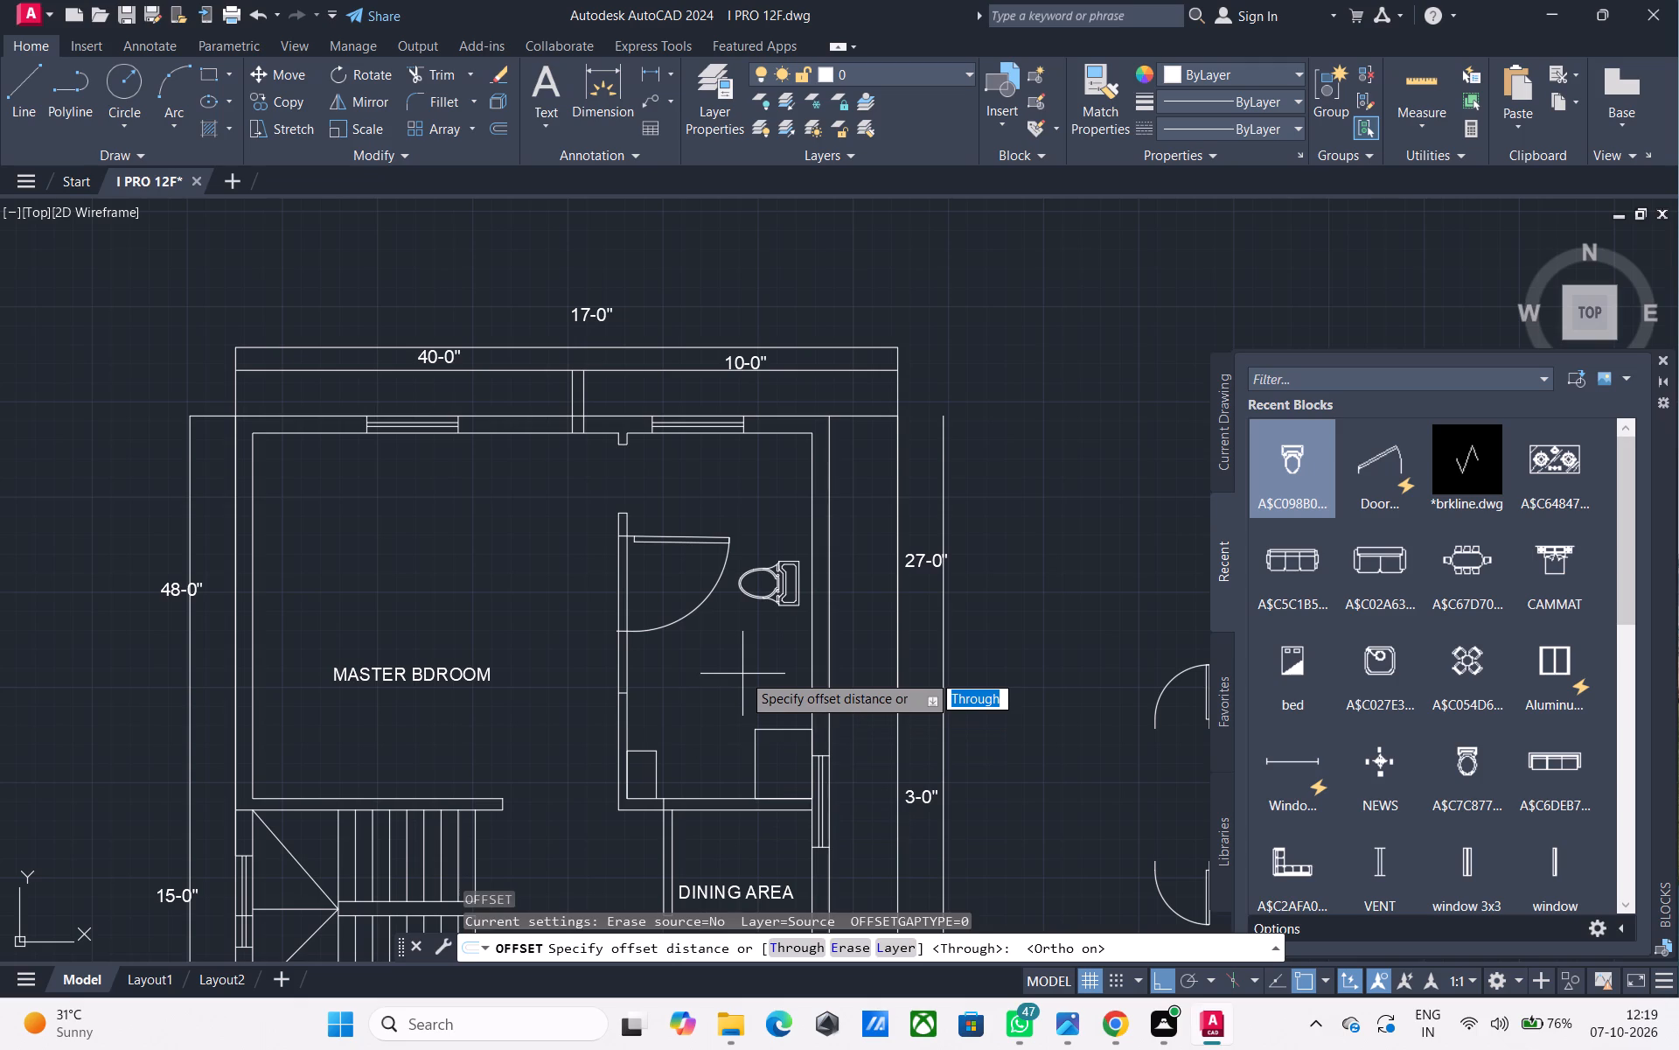
text(12')
key(Return)
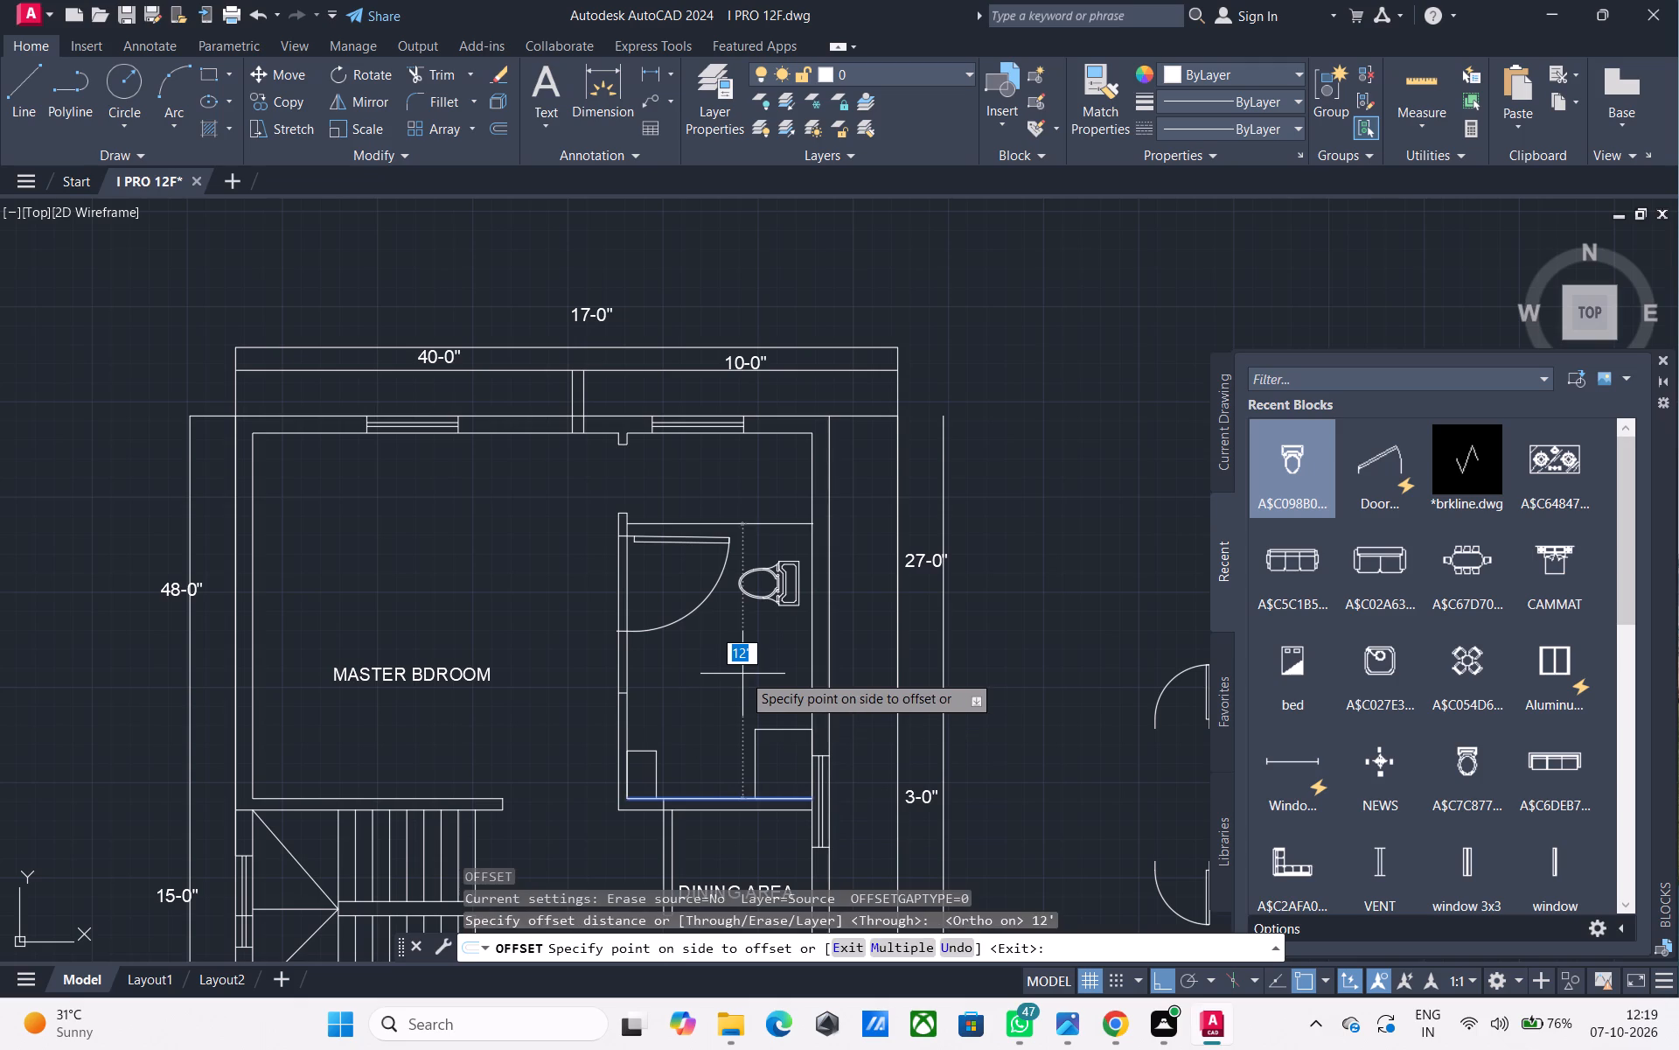
click(743, 664)
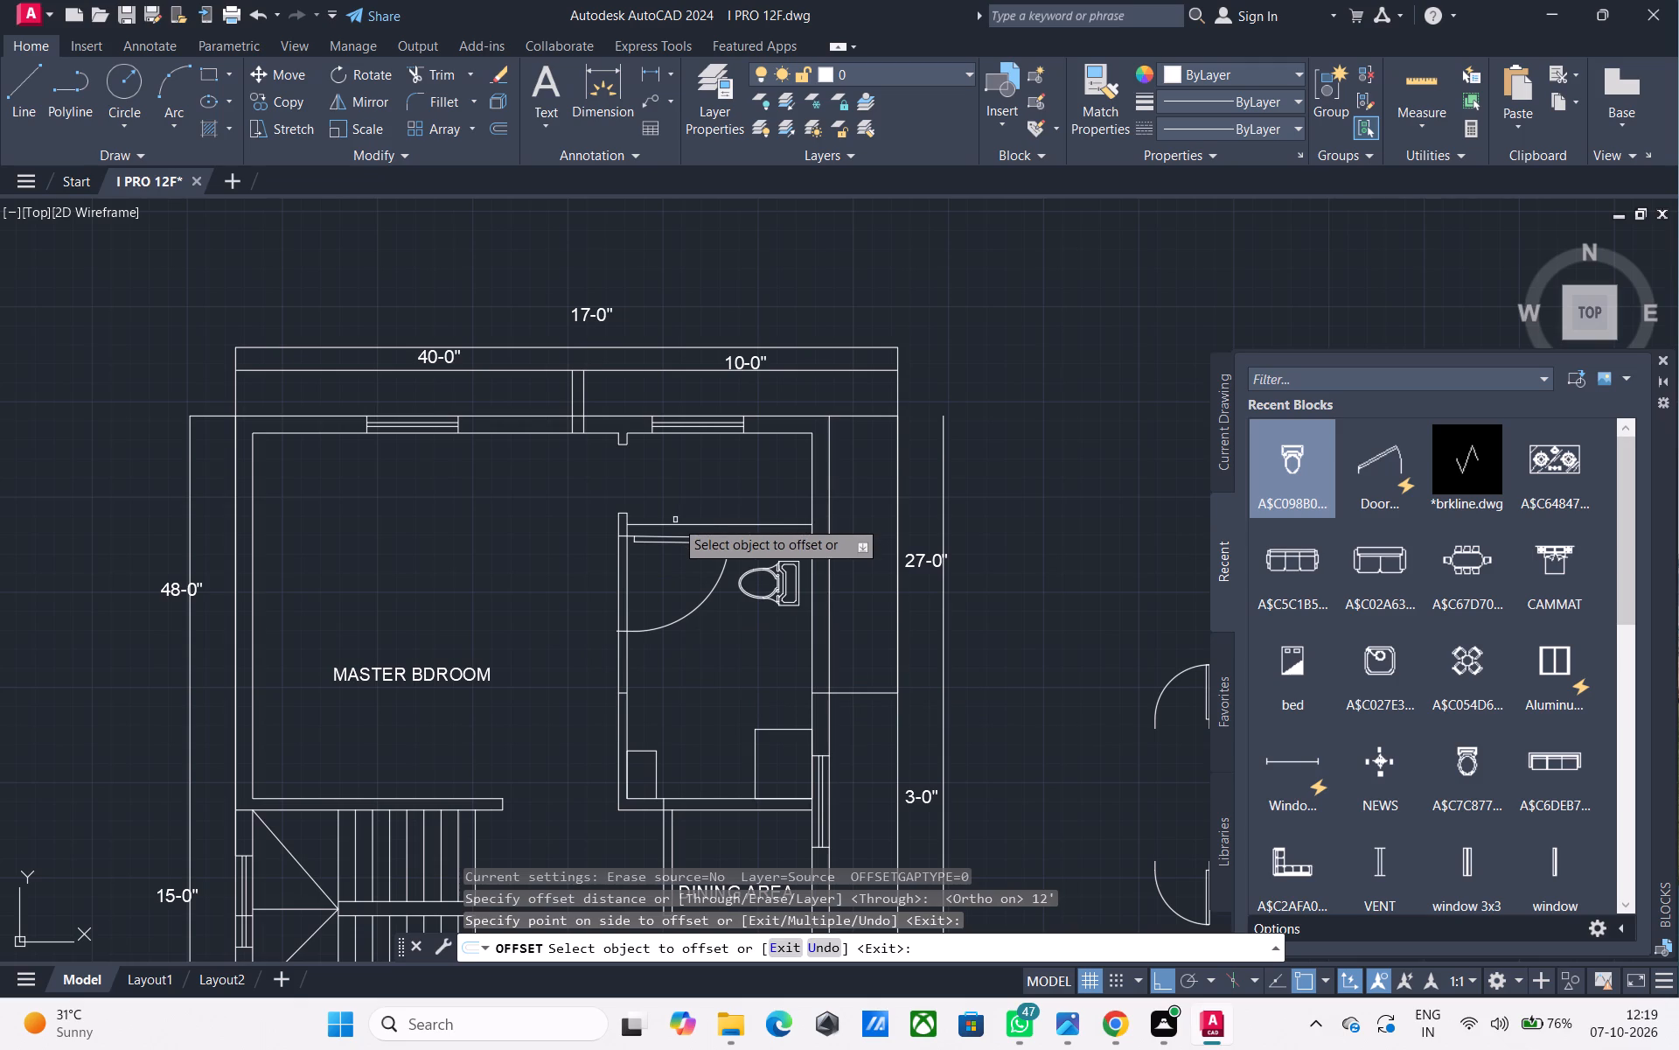
key(Escape)
Extend the offset line both ways across the master bedroom to the outer faces of the side walls.
text(EX)
key(space)
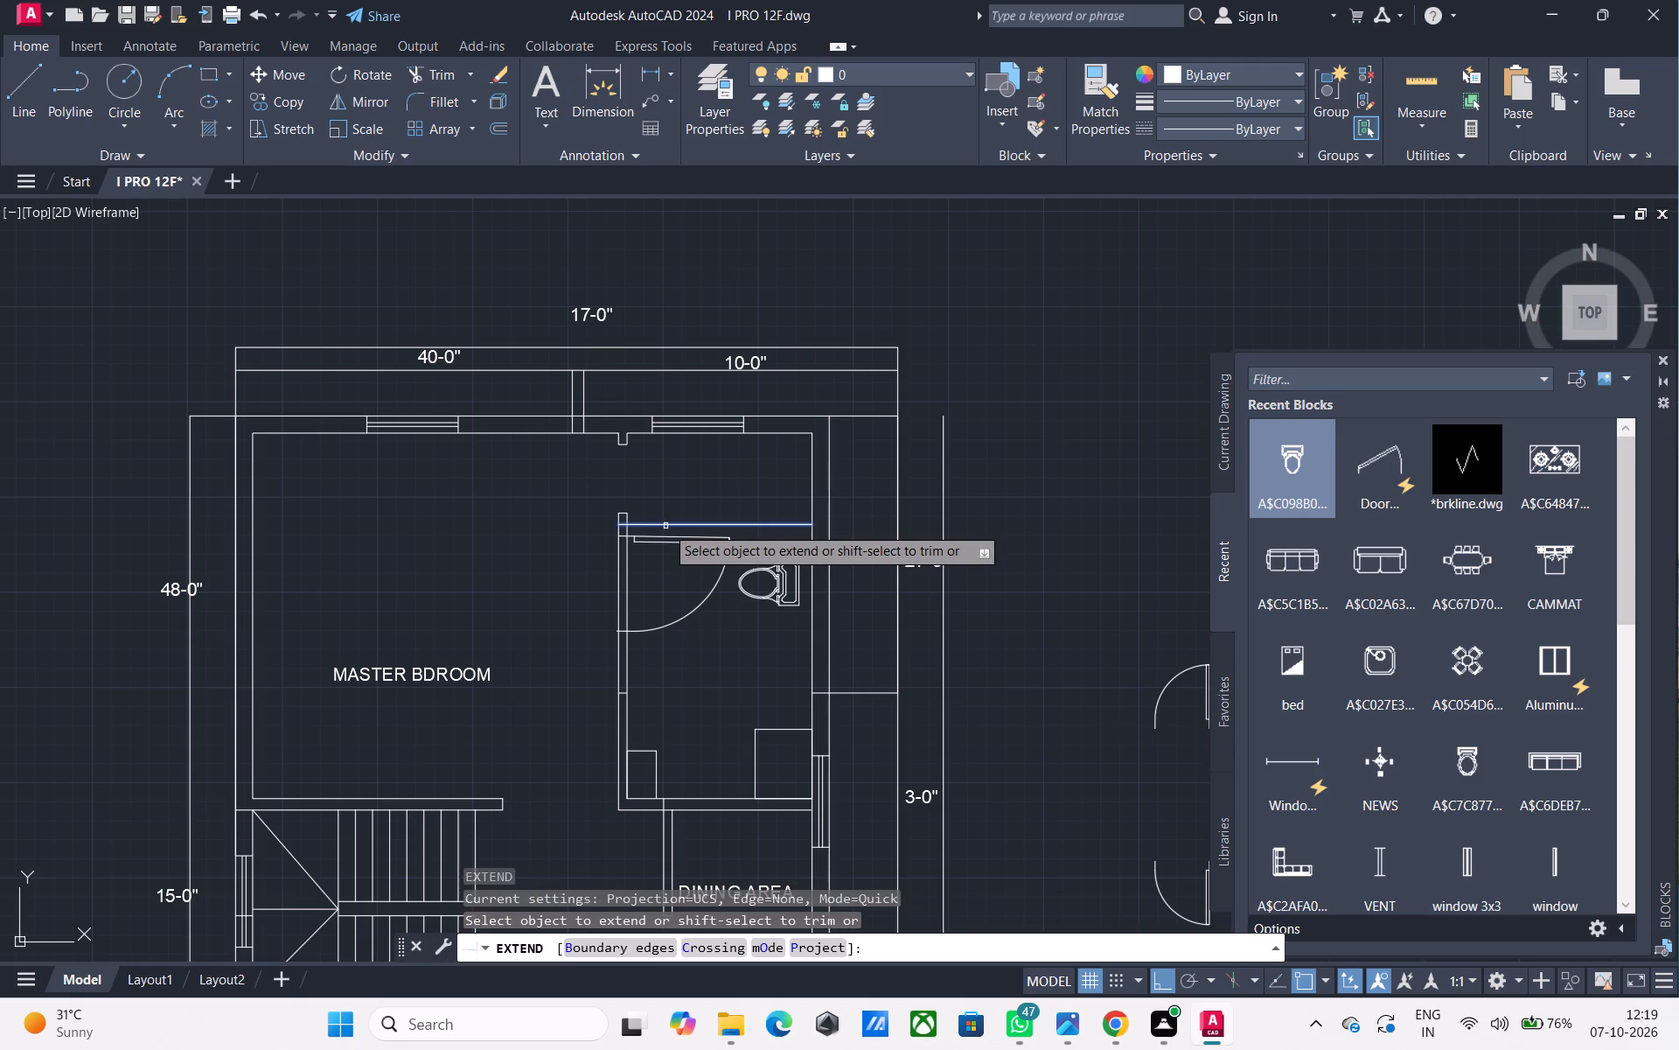
click(665, 526)
click(646, 525)
click(640, 524)
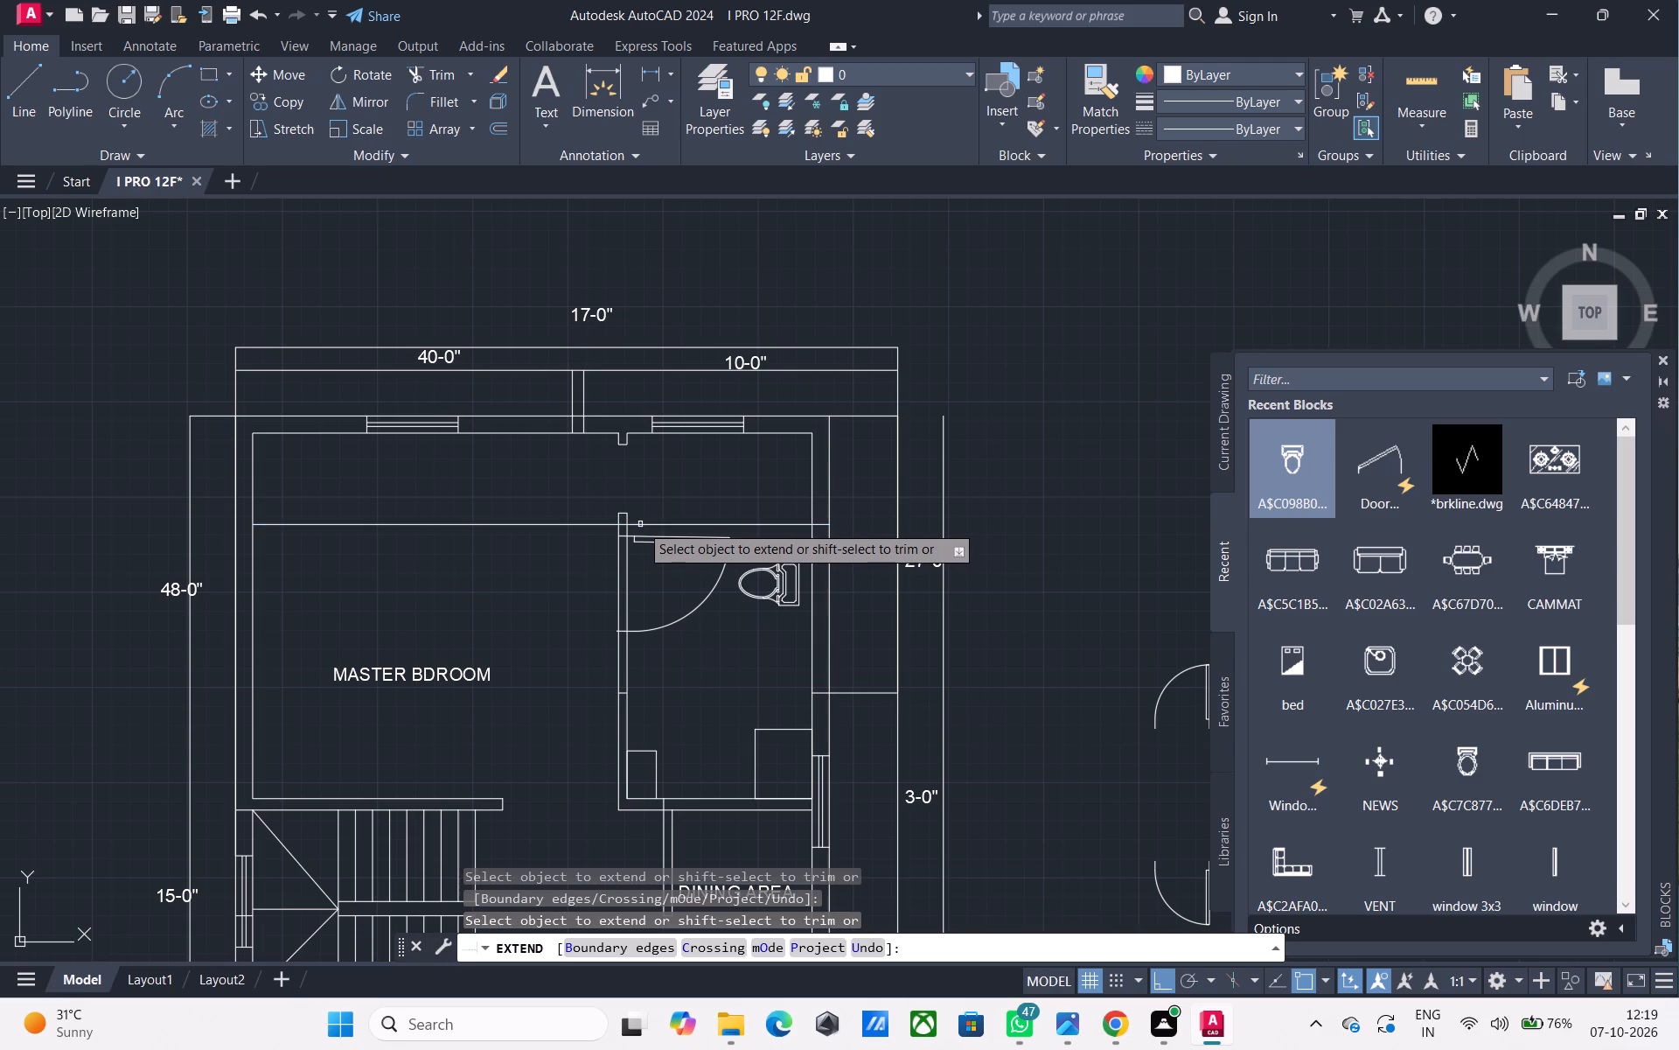
click(513, 523)
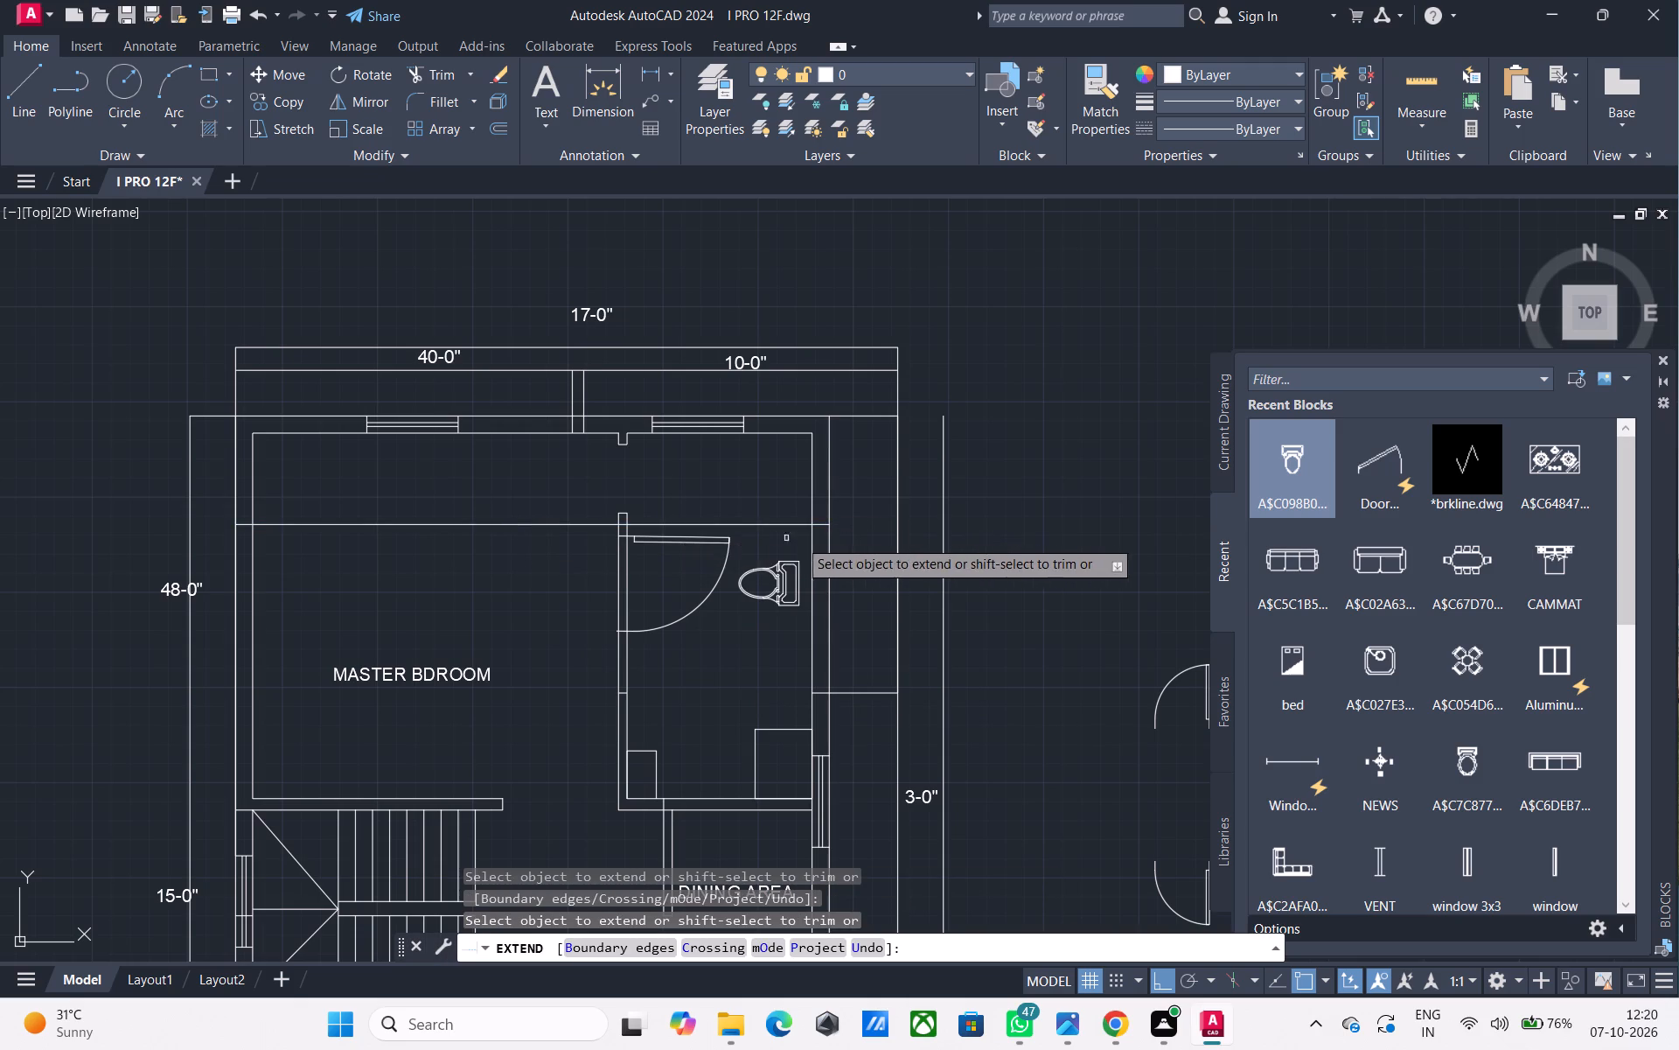
scroll(732, 489, down, 2)
middle_drag(732, 489, 707, 423)
scroll(706, 423, up, 1)
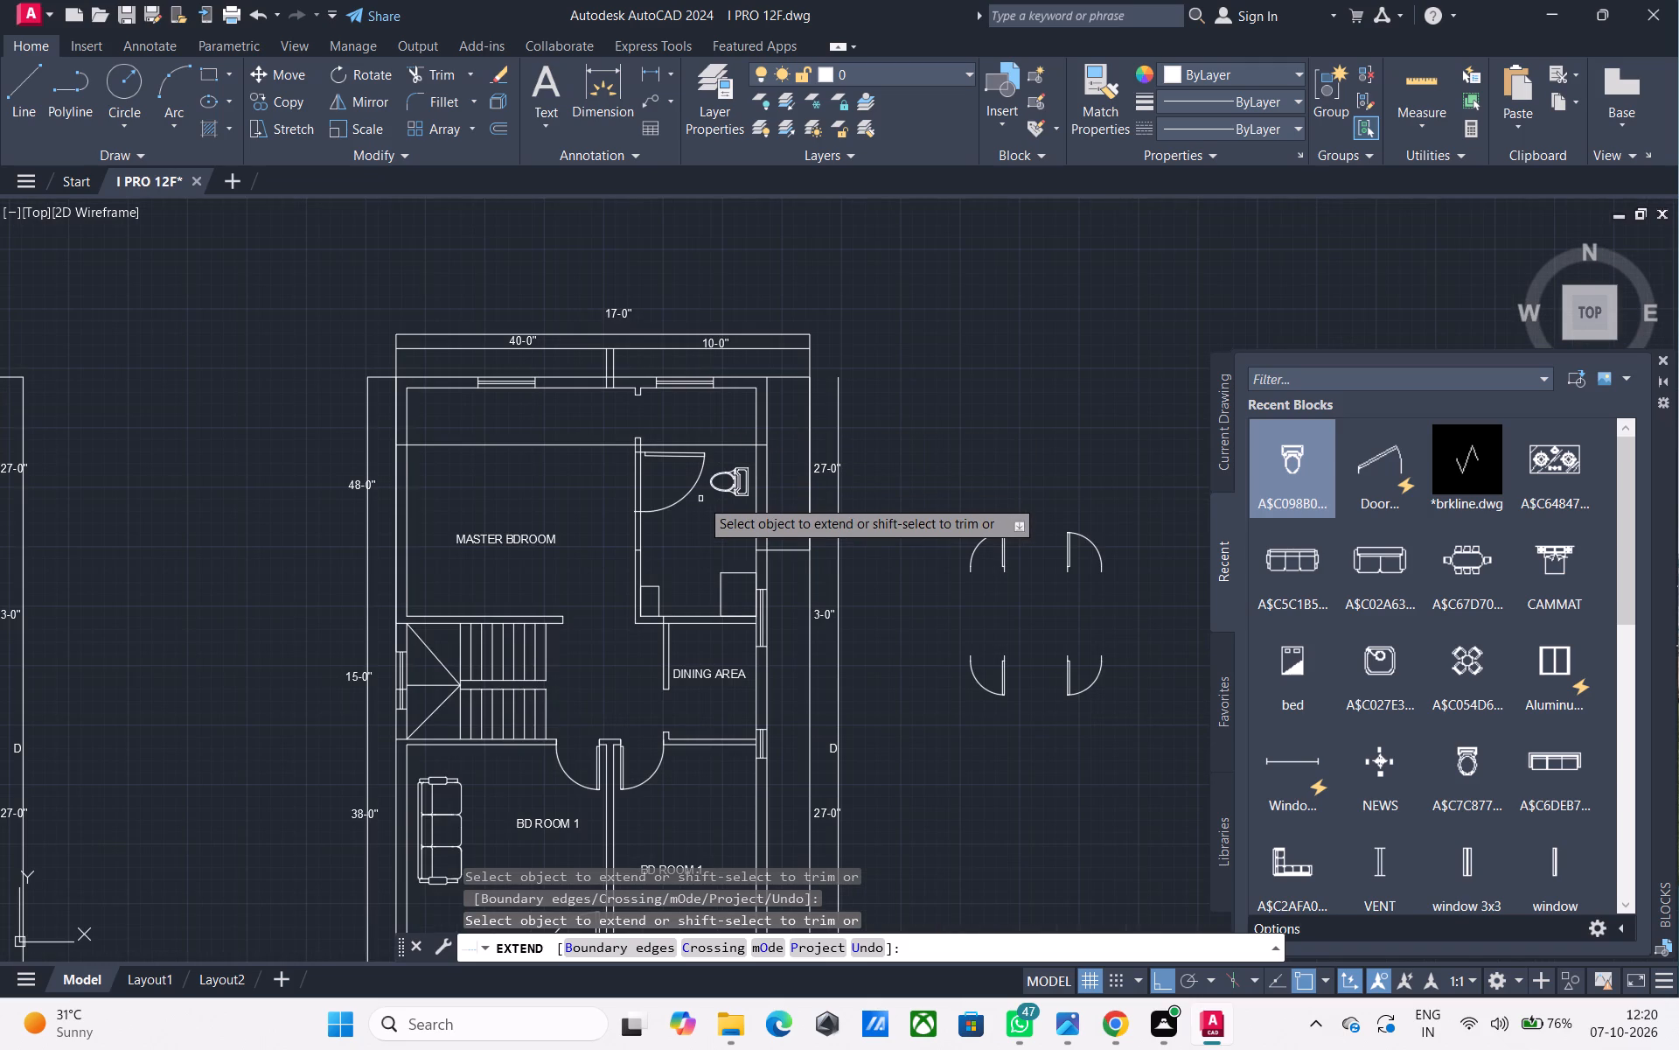
middle_drag(463, 466, 450, 455)
key(Escape)
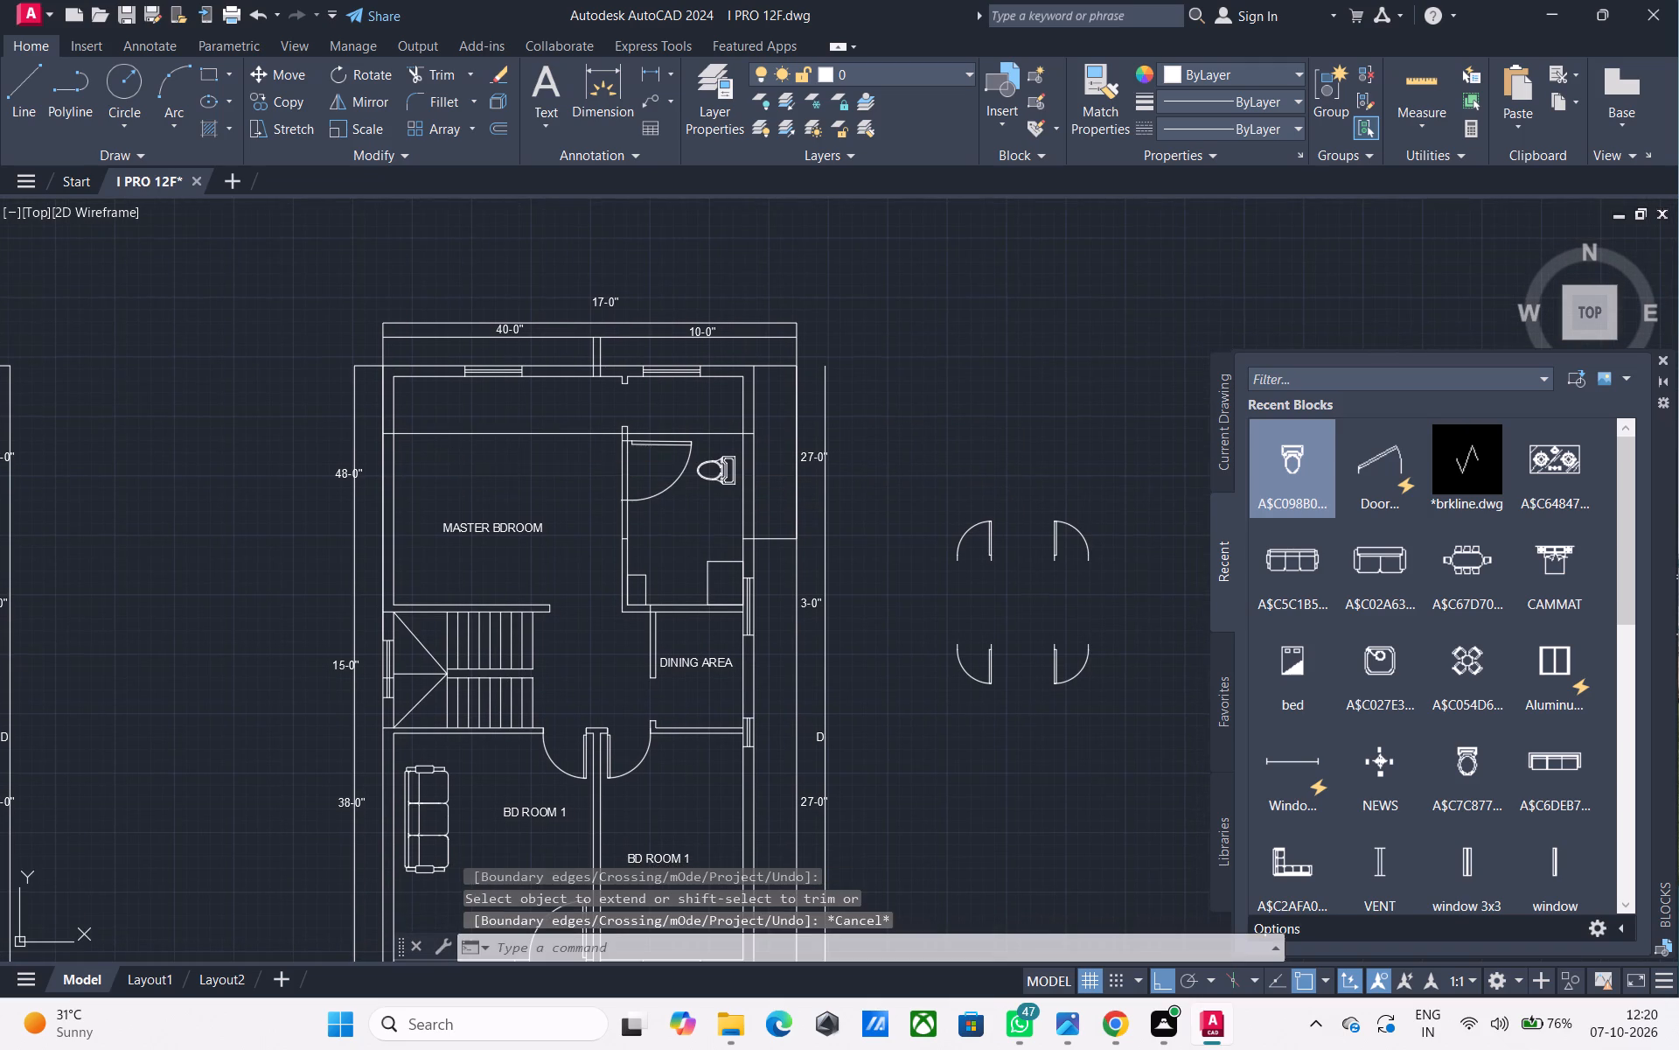
Offset the extended cross line 9" toward the upper outer wall to form a wall thickness.
click(524, 437)
click(508, 430)
text(O)
key(space)
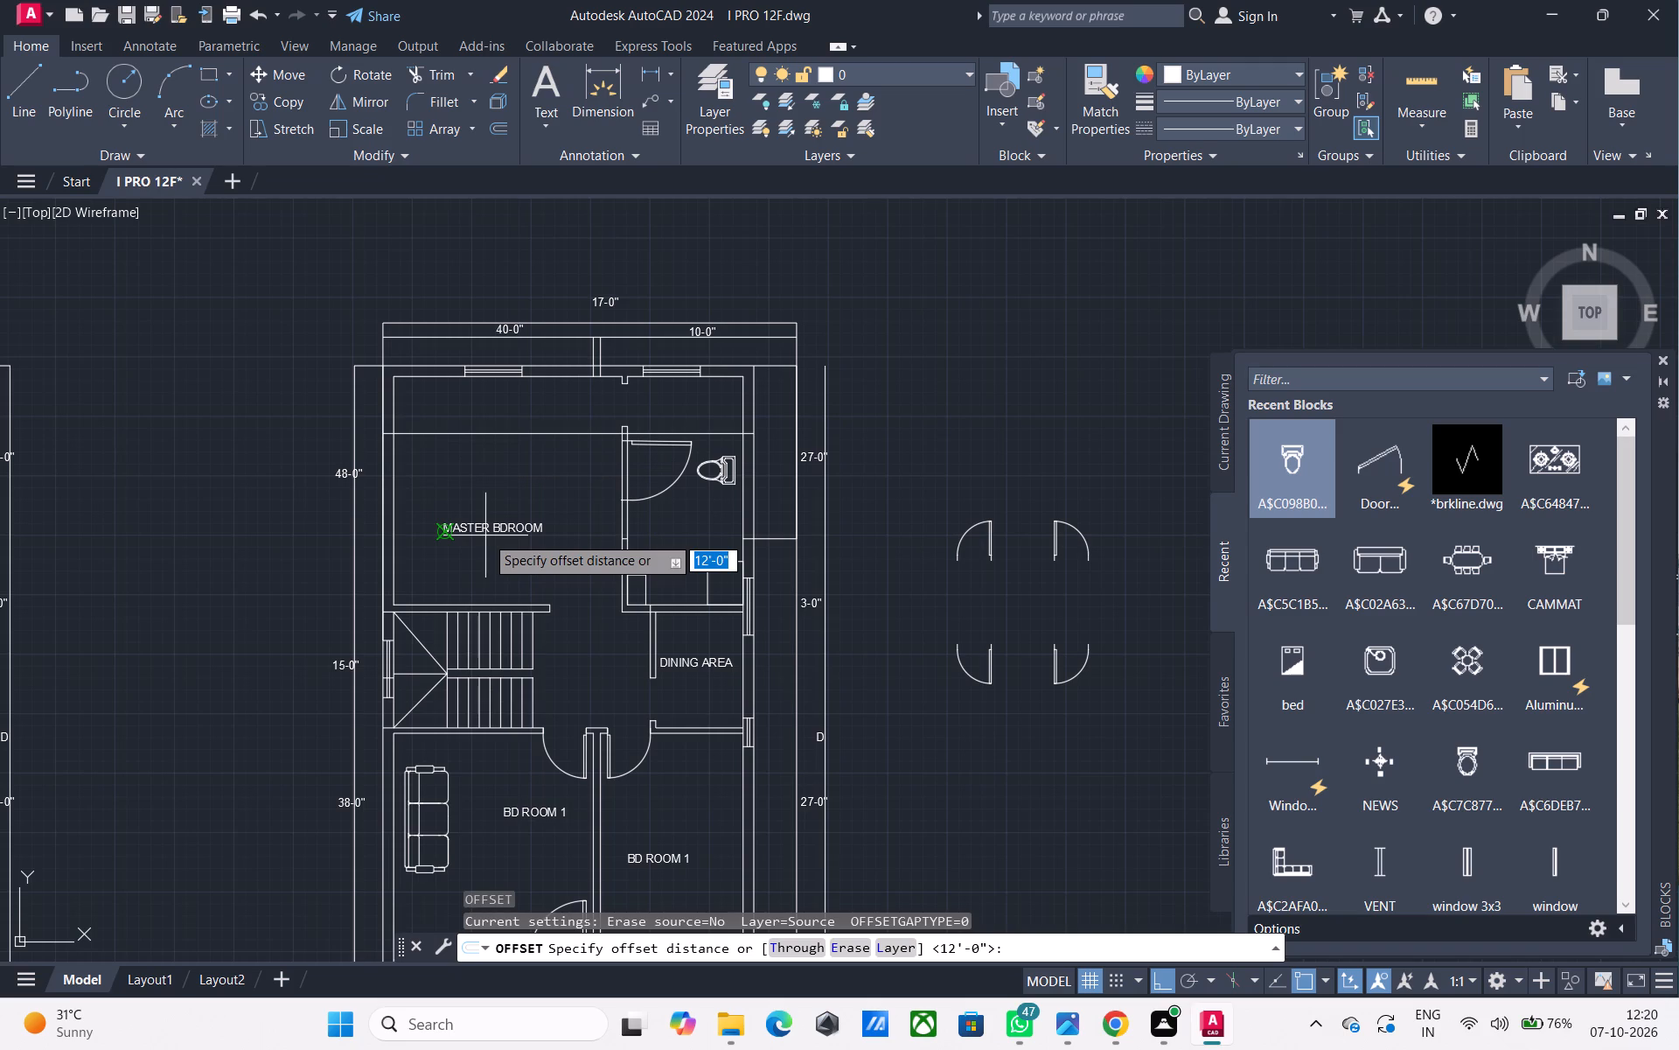
key(6)
key(BackSpace)
text(9")
key(Return)
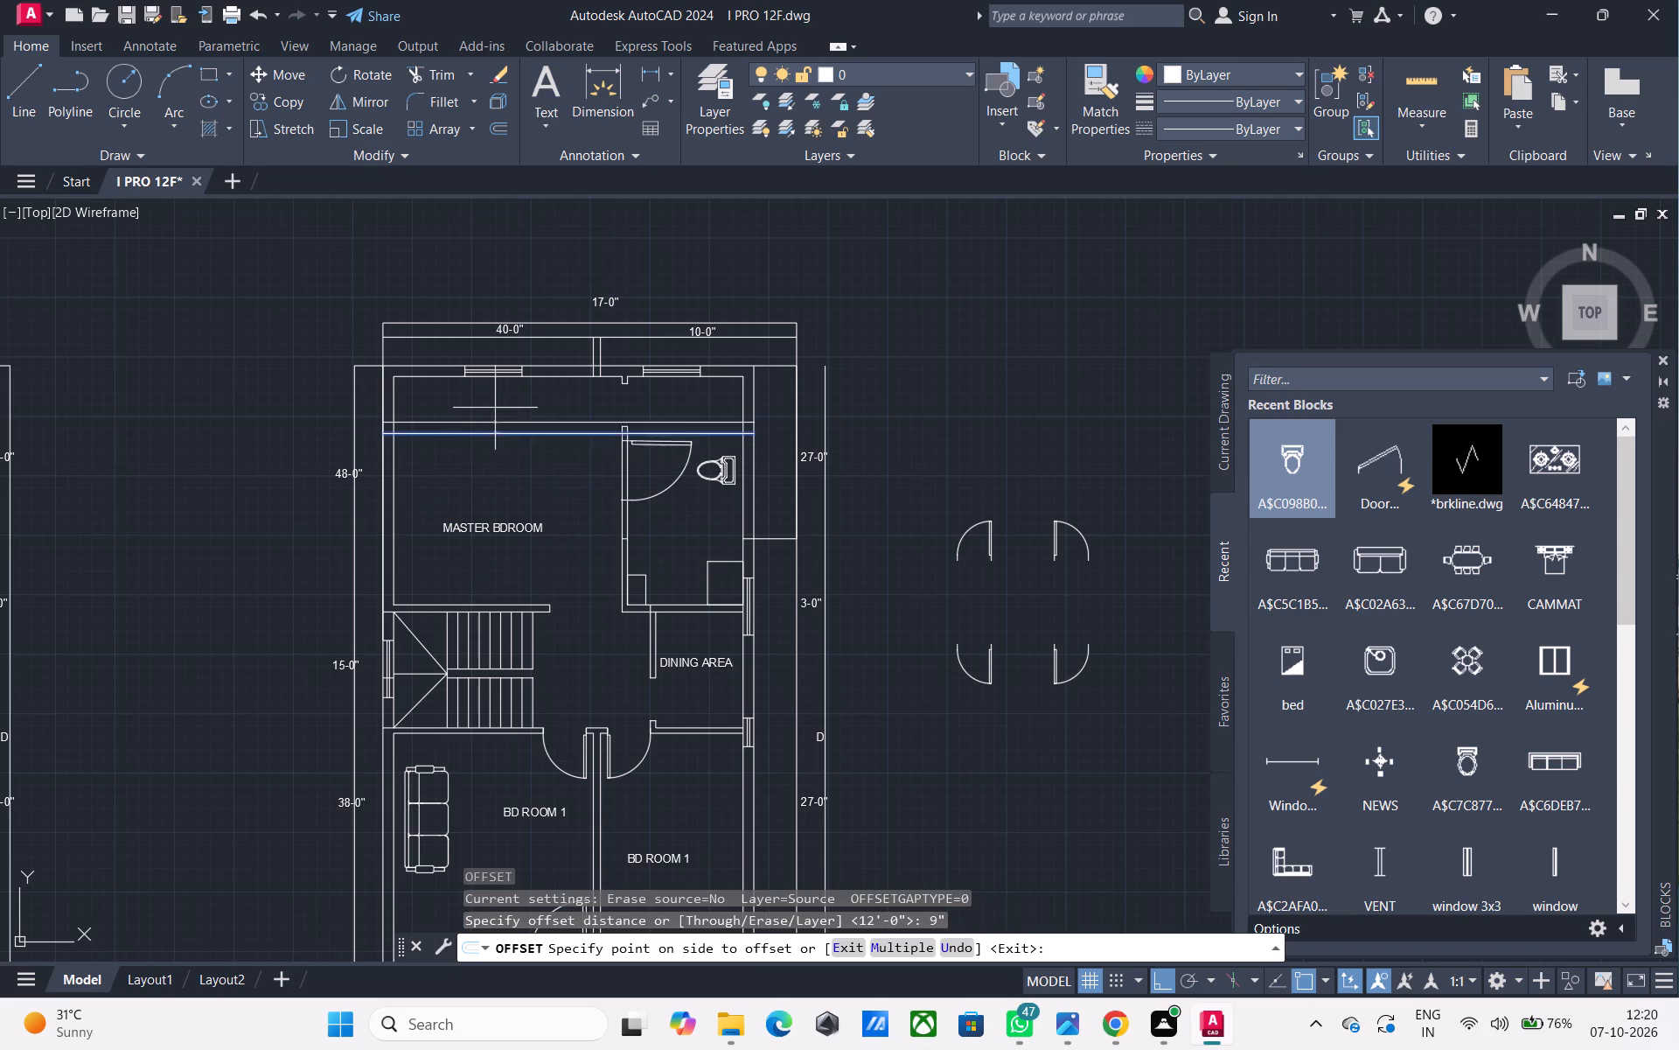
click(495, 408)
key(Escape)
Extend both lines of the toilet-room partition up to the upper line of the new cross wall.
middle_drag(616, 493, 588, 487)
text(EX)
key(space)
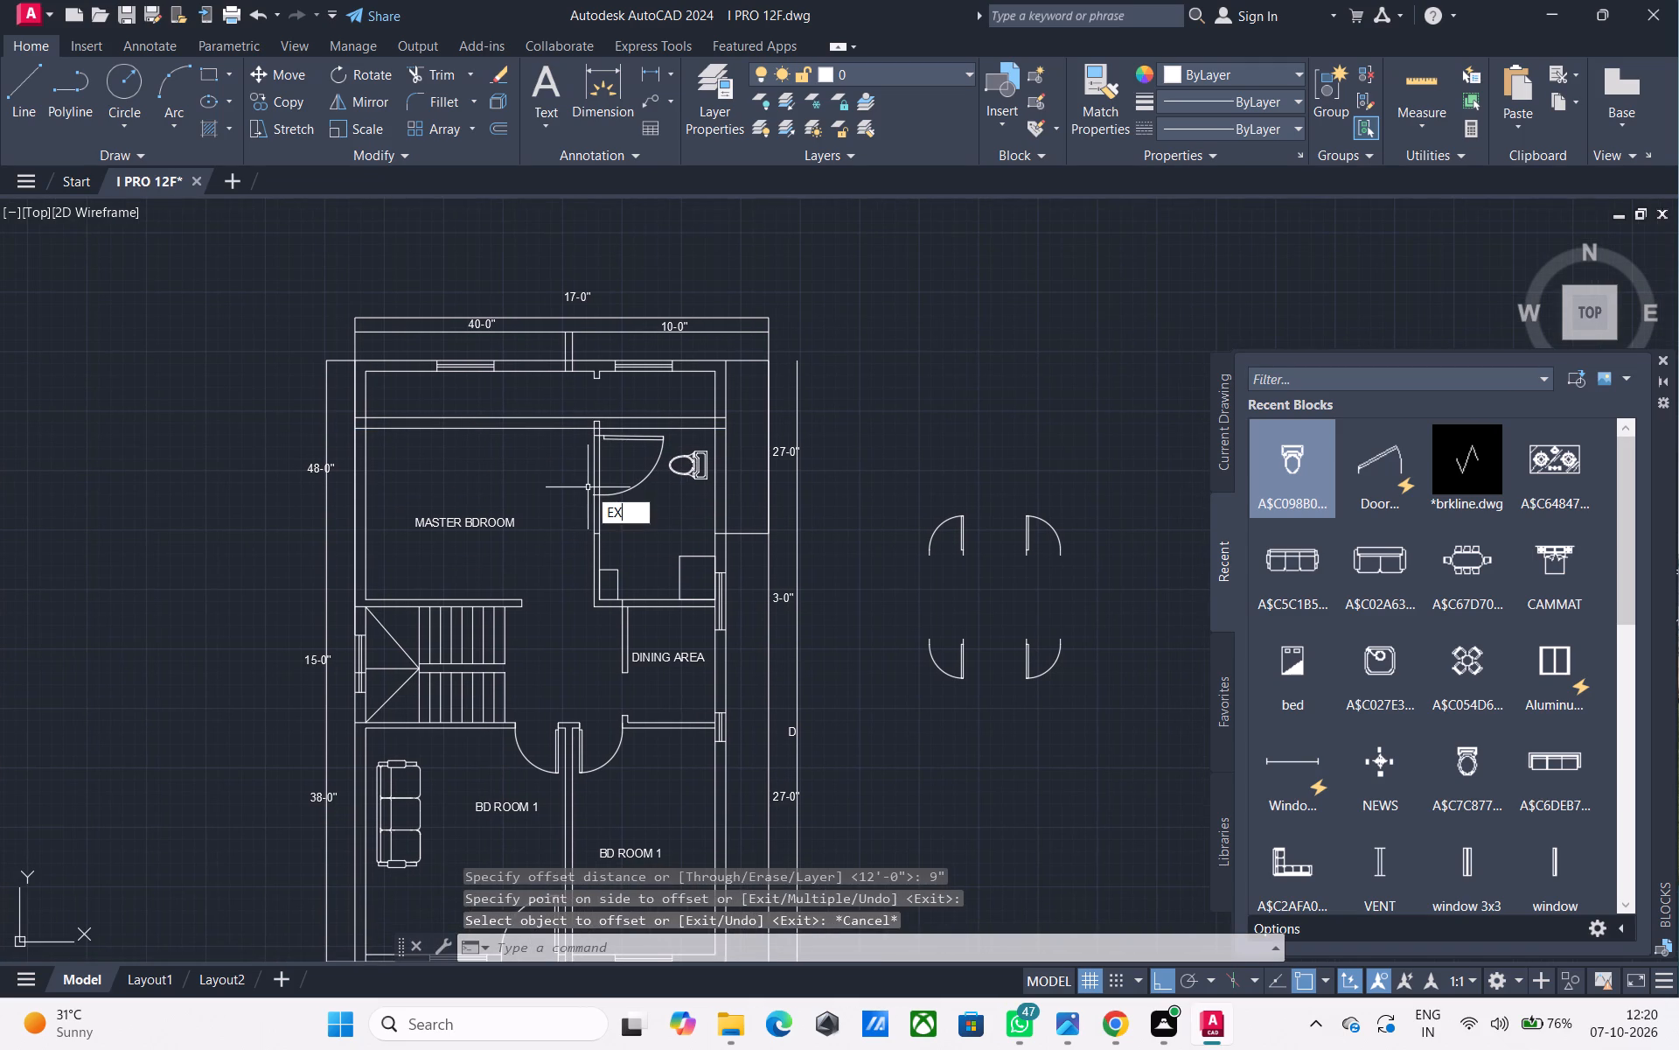
scroll(601, 401, up, 4)
click(604, 481)
click(544, 487)
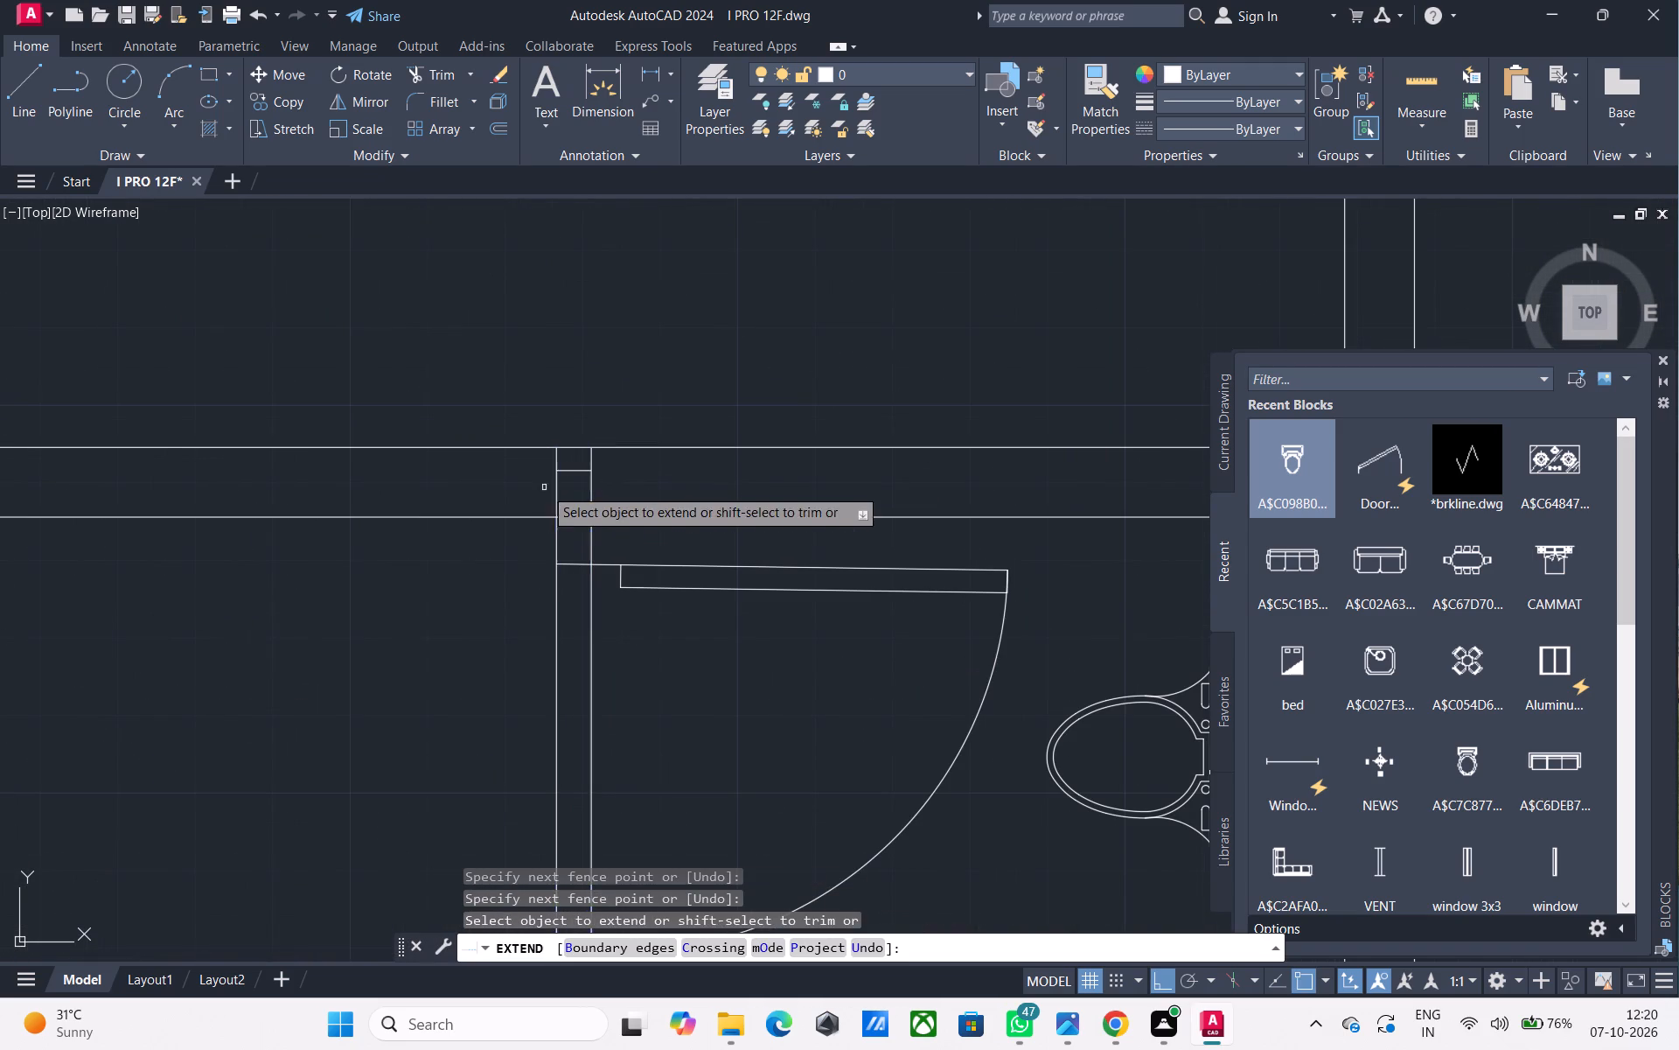
scroll(518, 489, down, 2)
middle_drag(518, 489, 624, 446)
scroll(593, 458, down, 1)
key(Escape)
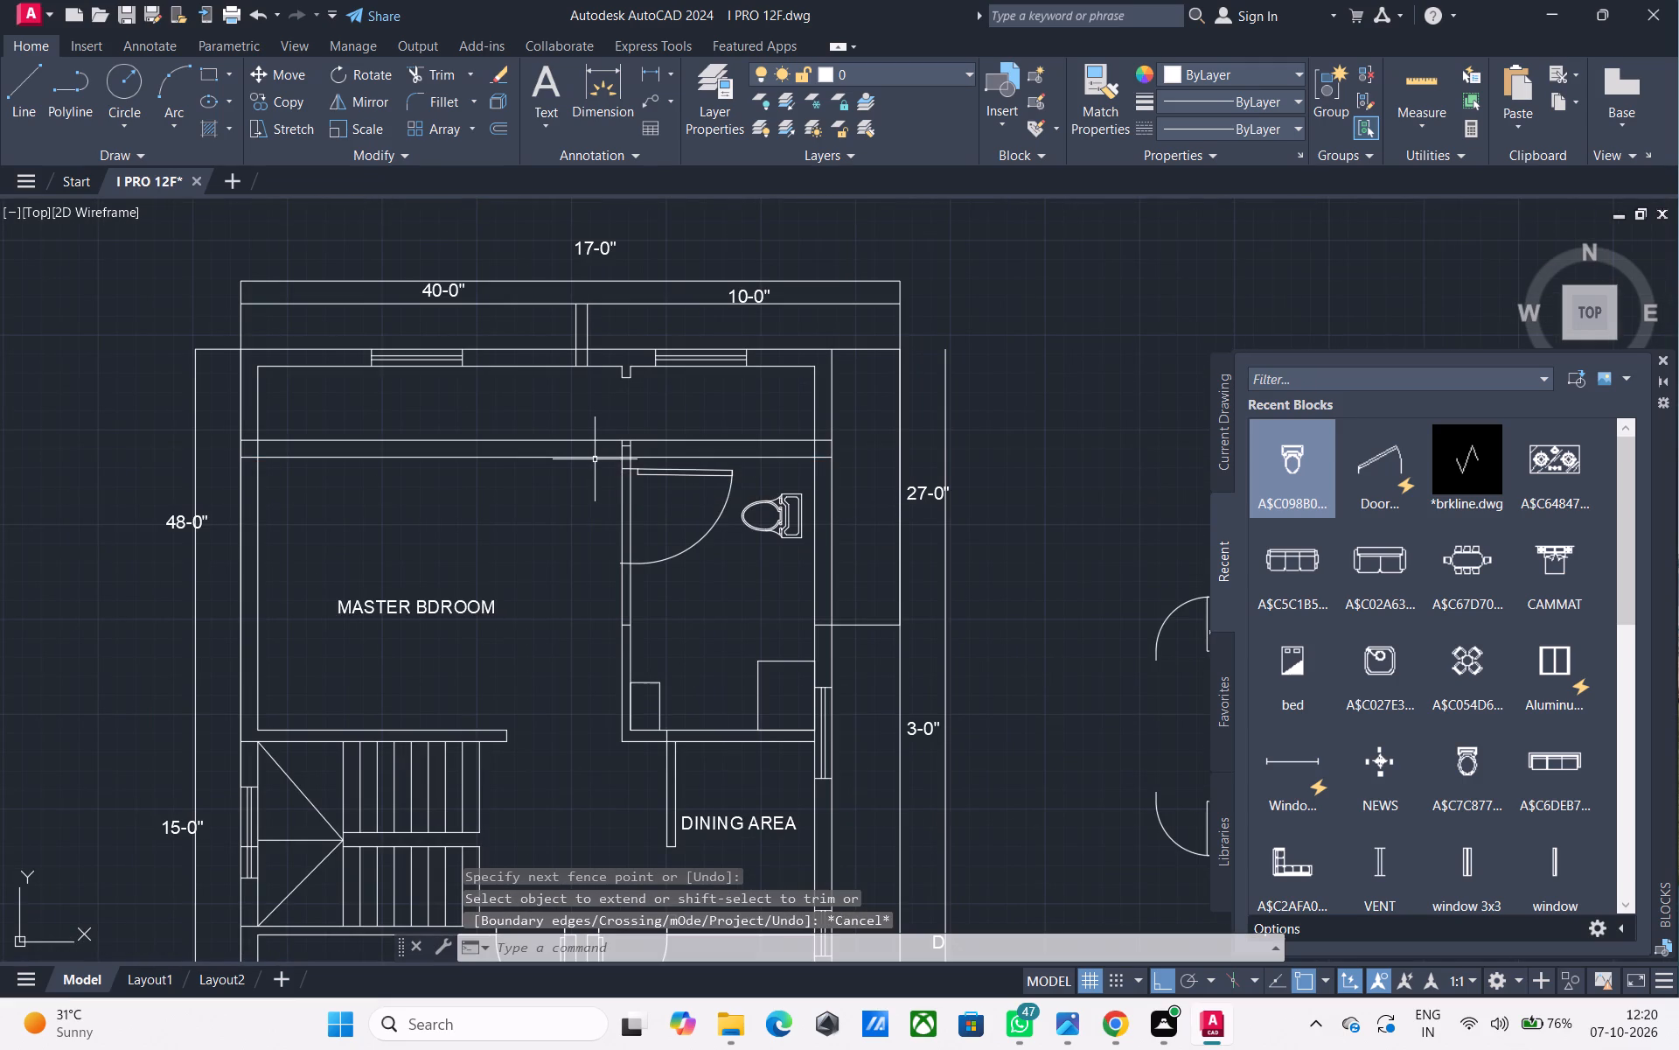
Trim the toilet-room partition lines across the door opening, below the new cross wall.
text(TR)
key(space)
scroll(613, 458, up, 3)
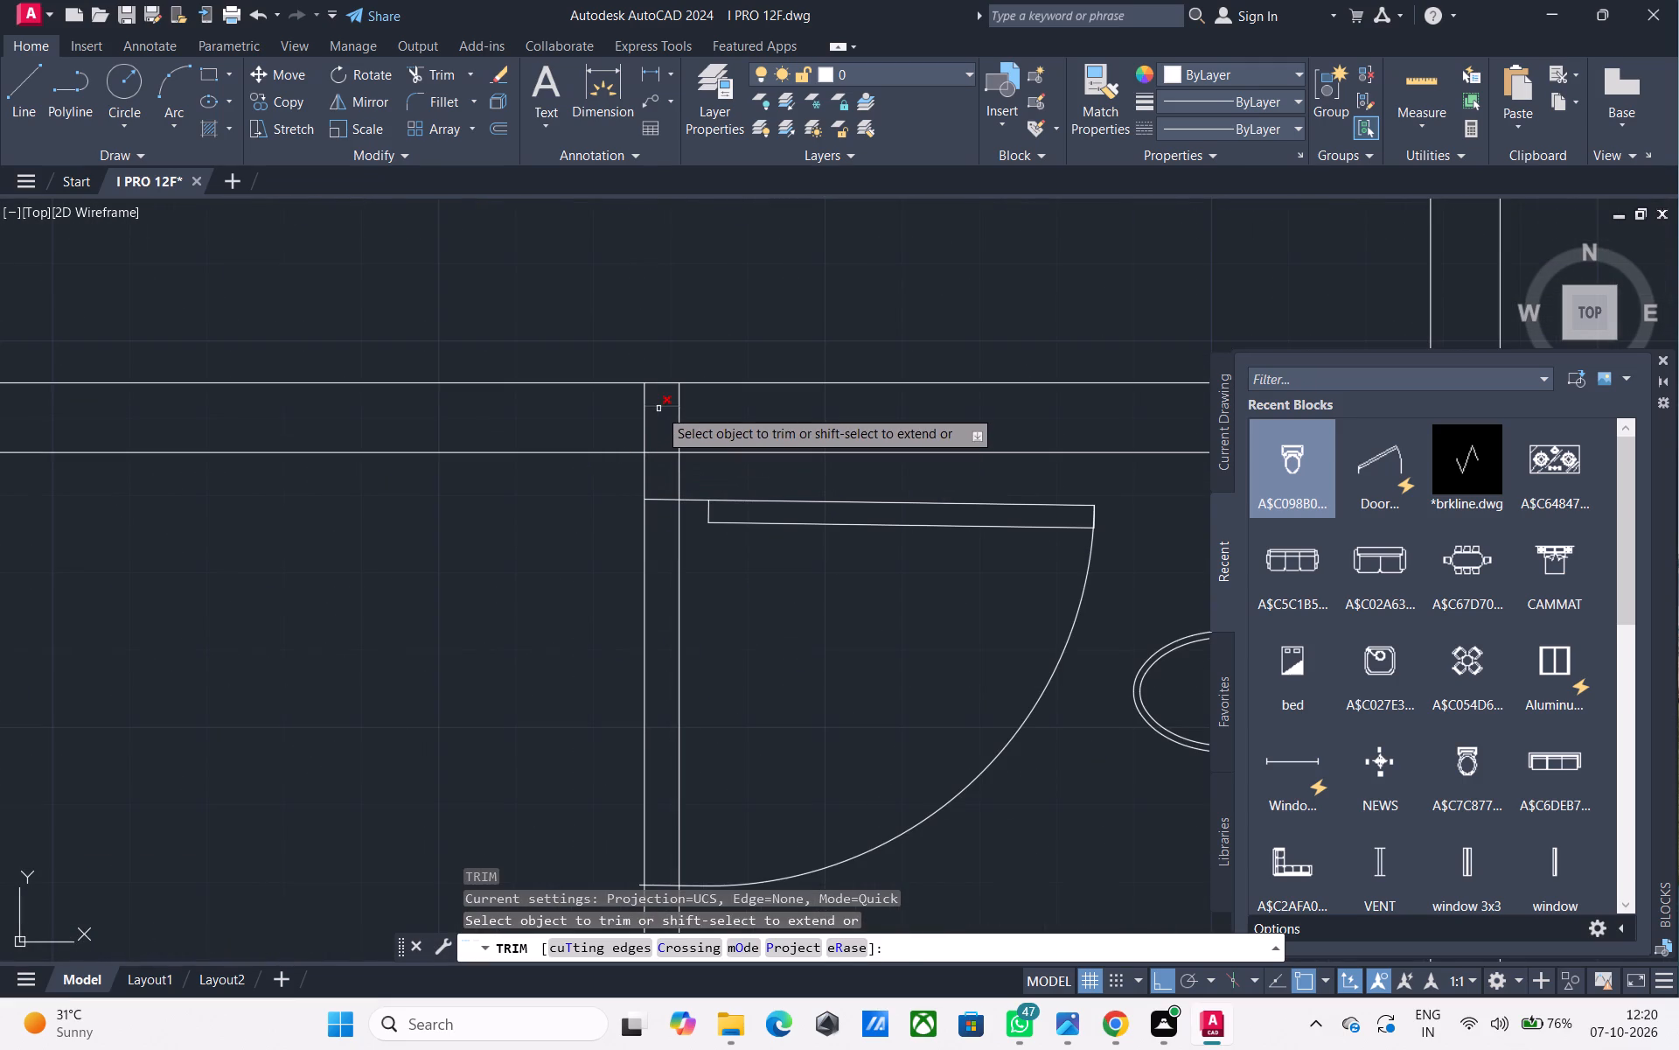
click(658, 409)
scroll(654, 529, down, 3)
middle_drag(674, 548, 610, 519)
click(614, 537)
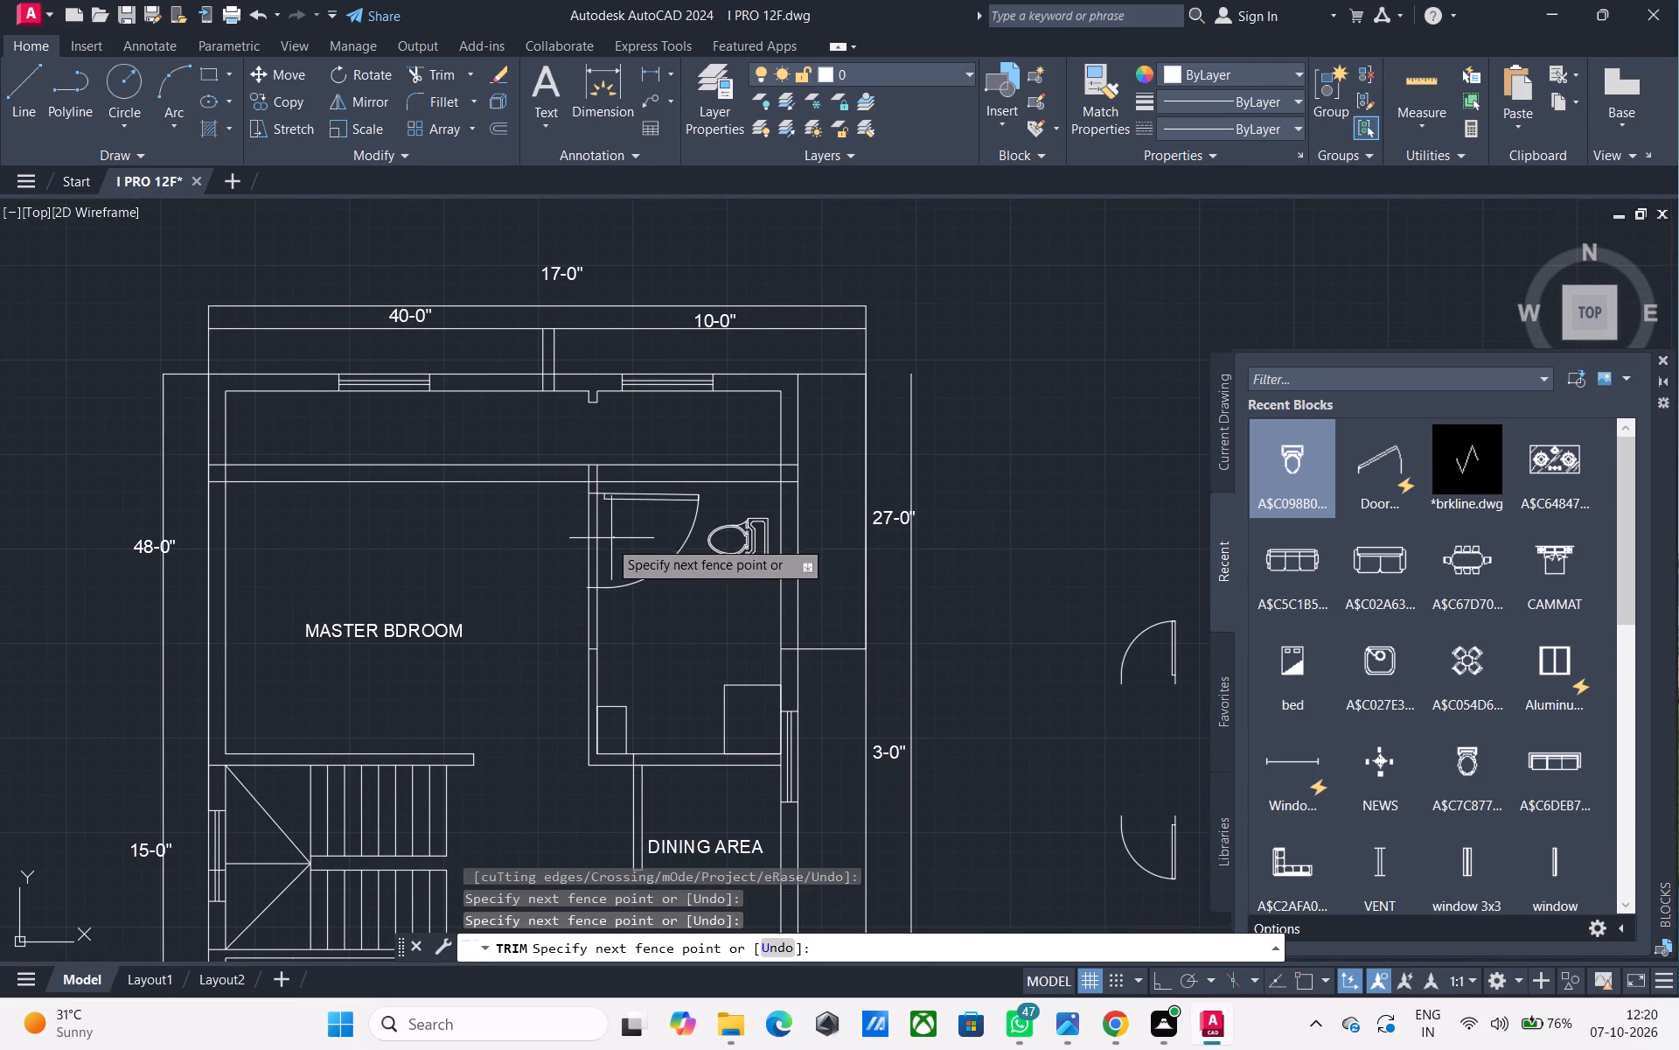
click(568, 536)
middle_drag(438, 580, 413, 561)
scroll(415, 563, down, 1)
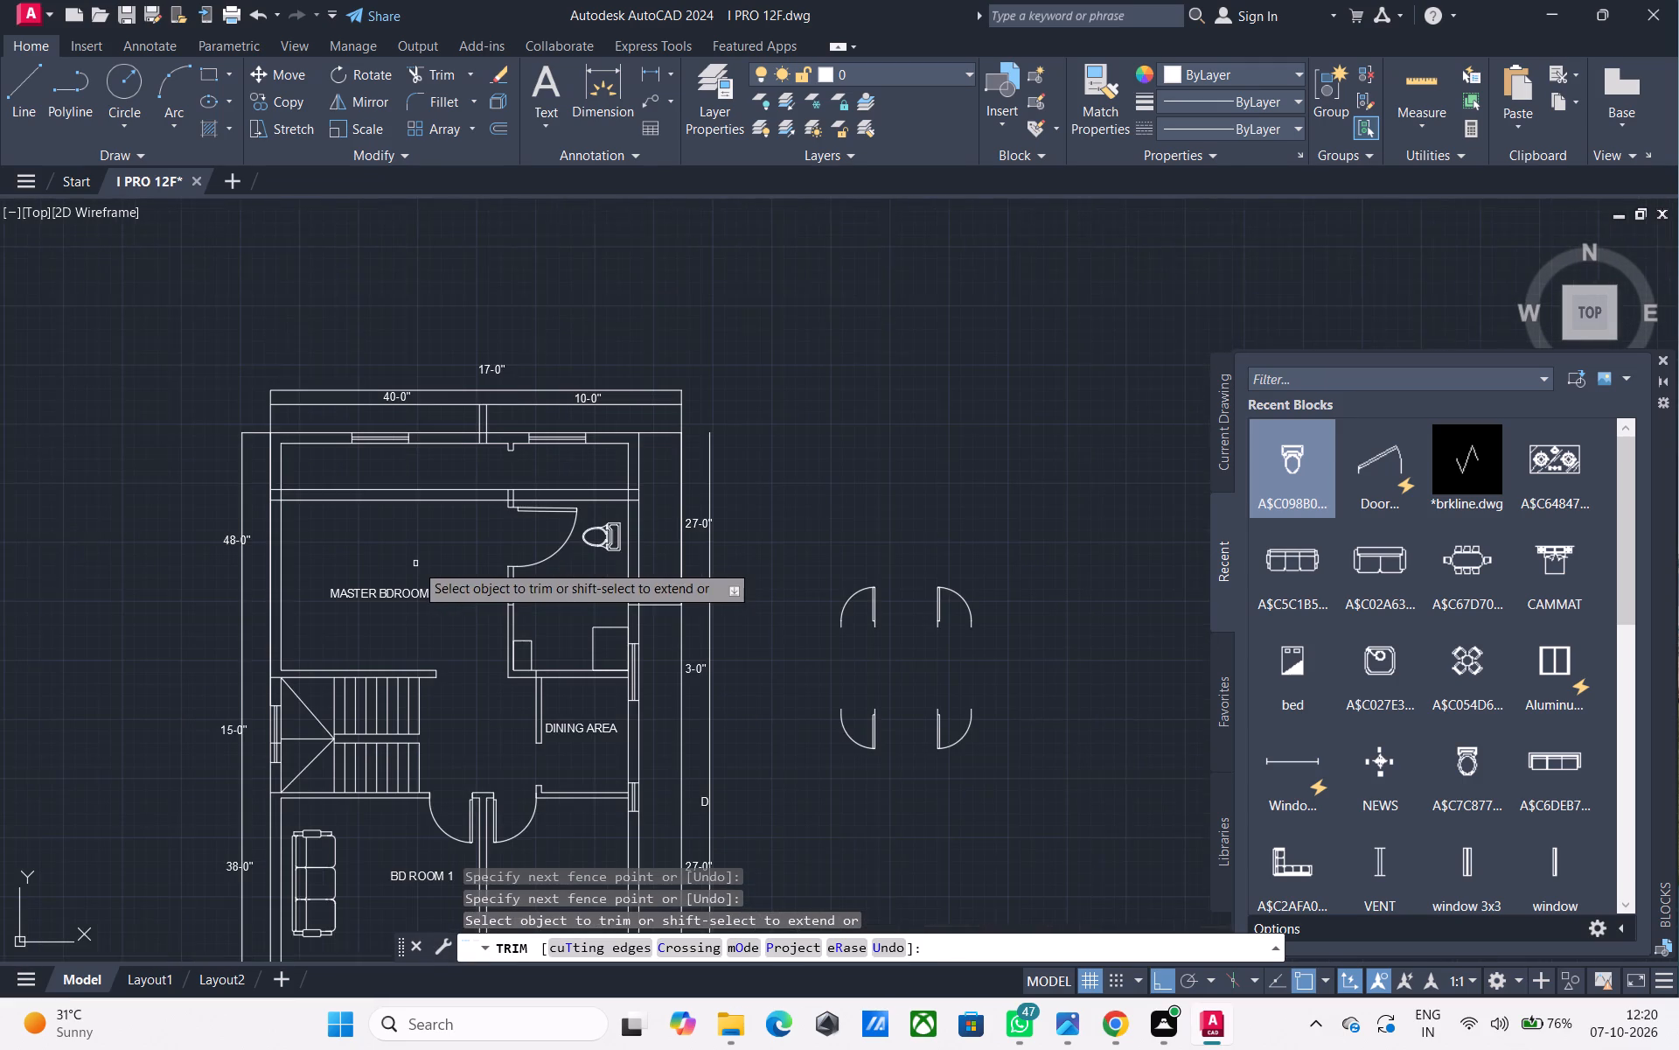
middle_drag(415, 563, 423, 584)
key(Escape)
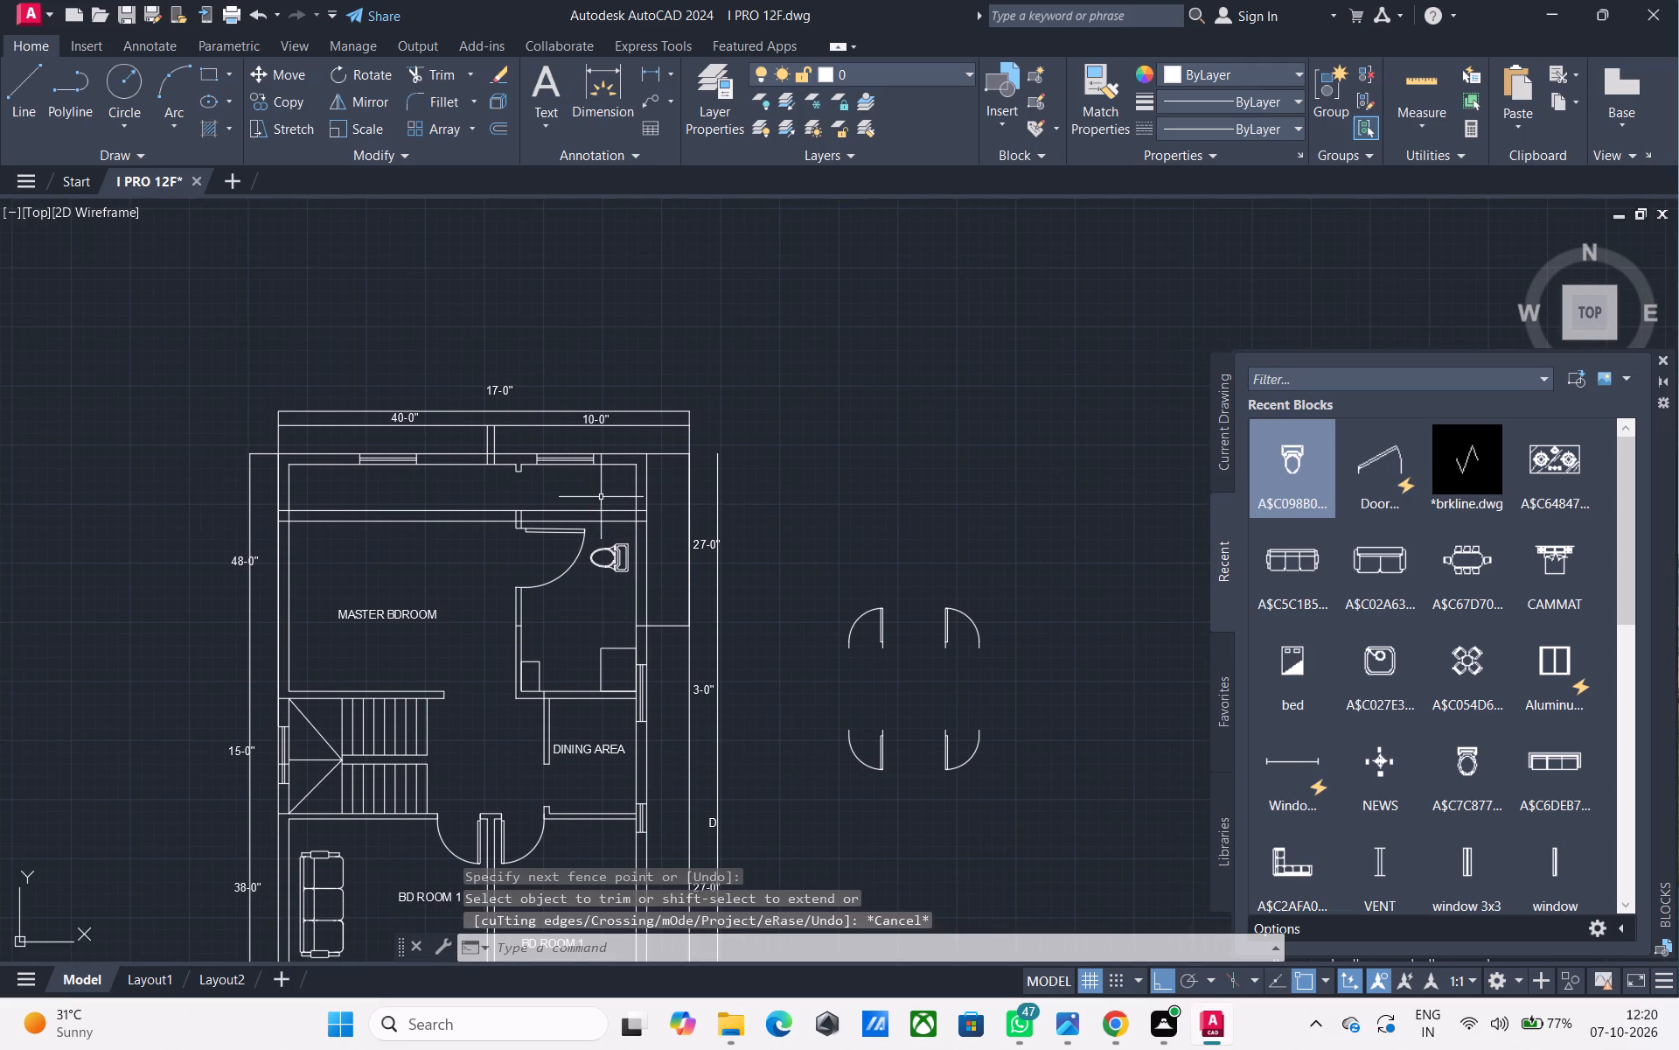
Erase the old upper outer wall, its windows and the wall stubs above the new cross wall.
click(601, 497)
click(373, 445)
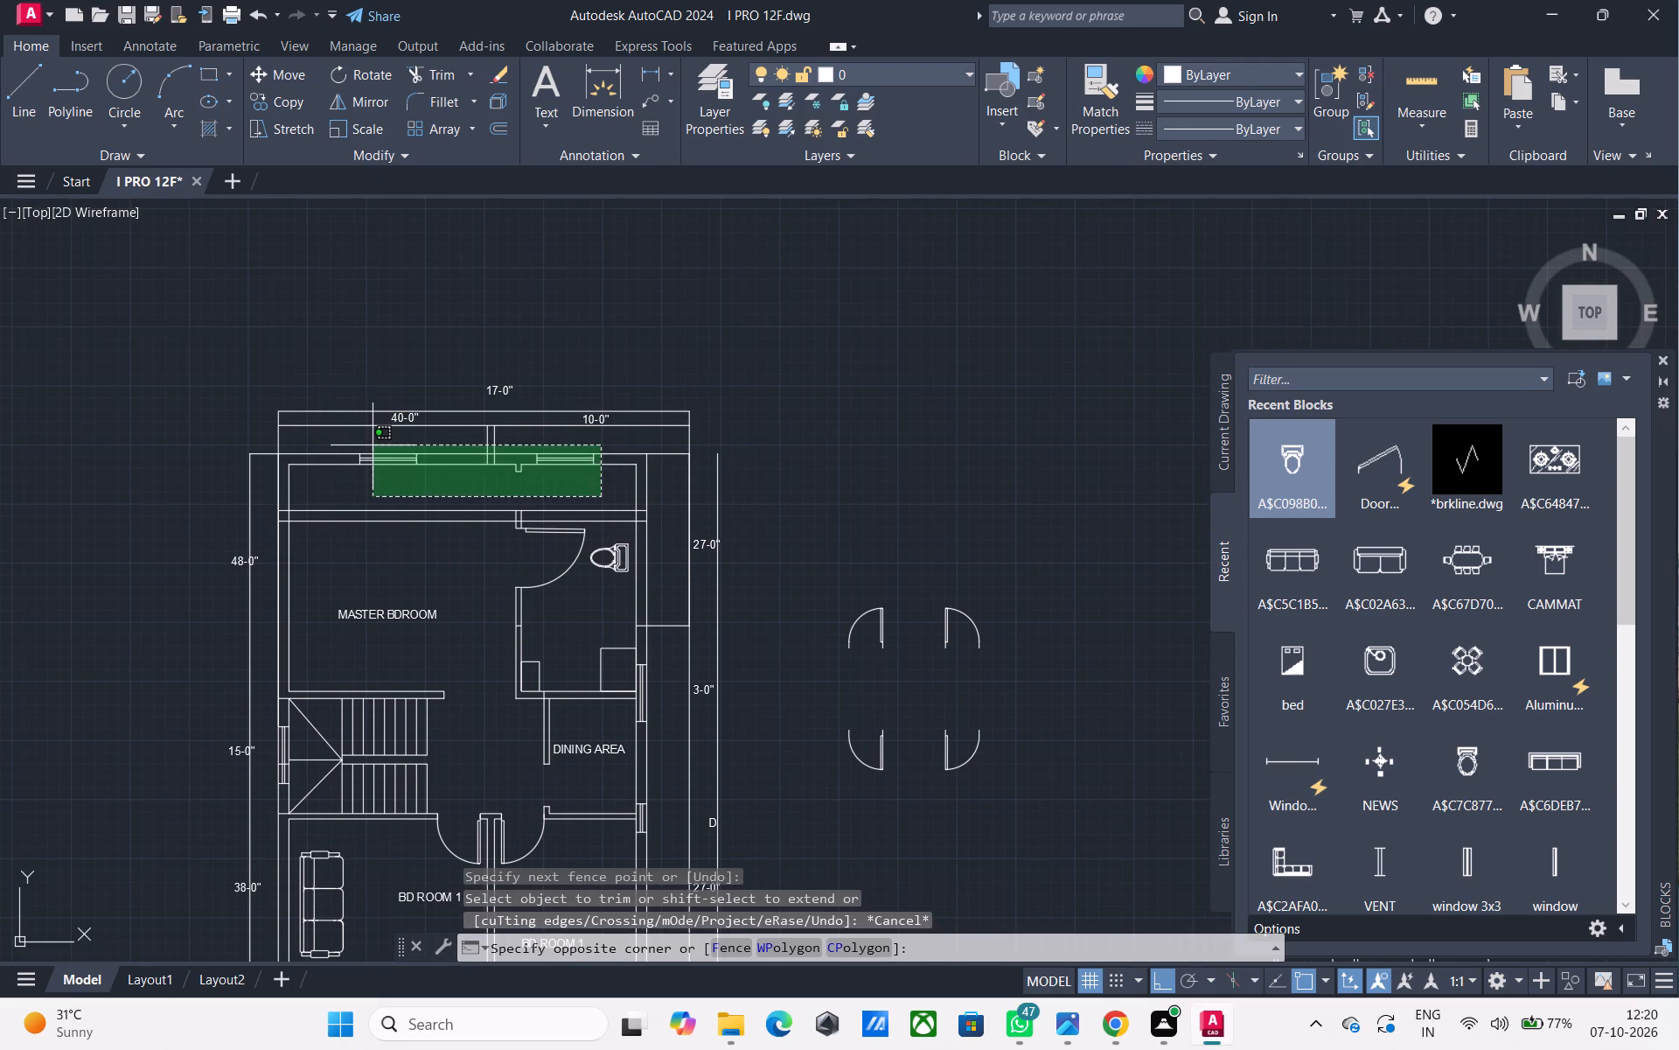
key(Delete)
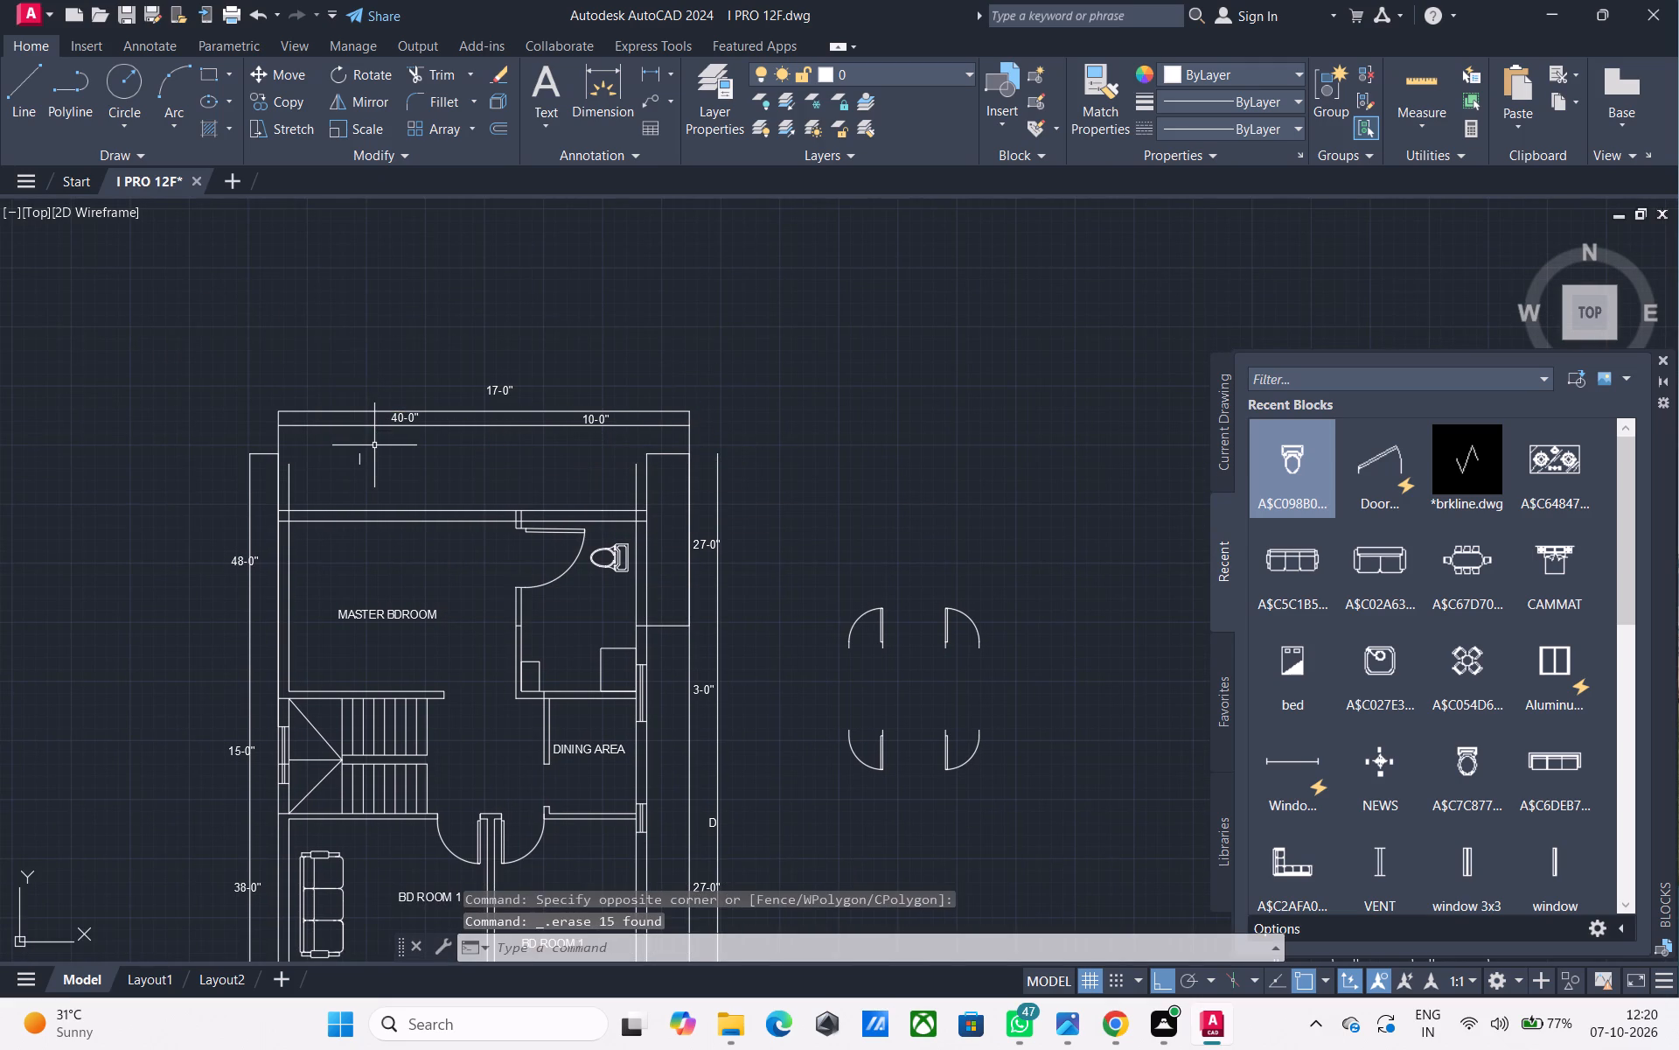
key(Escape)
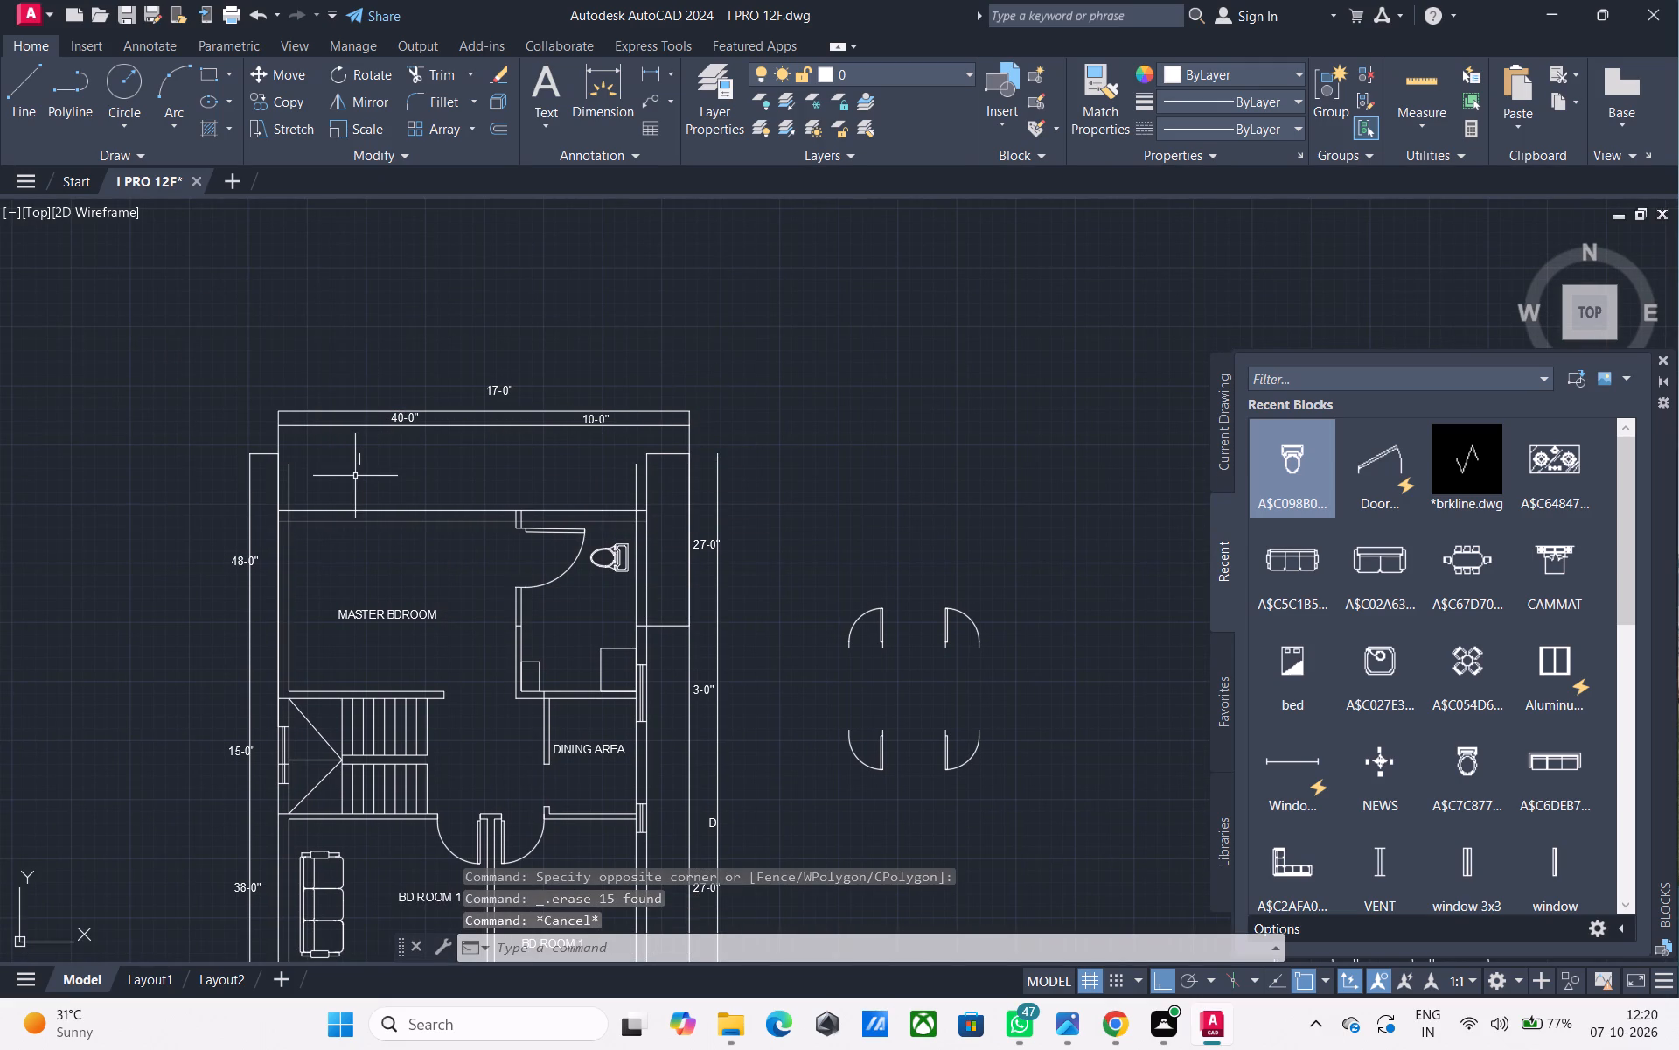
Trim away the side-wall lines, window remnant and side strip's top line left above the new cross wall.
text(TR)
key(space)
drag(327, 493, 309, 488)
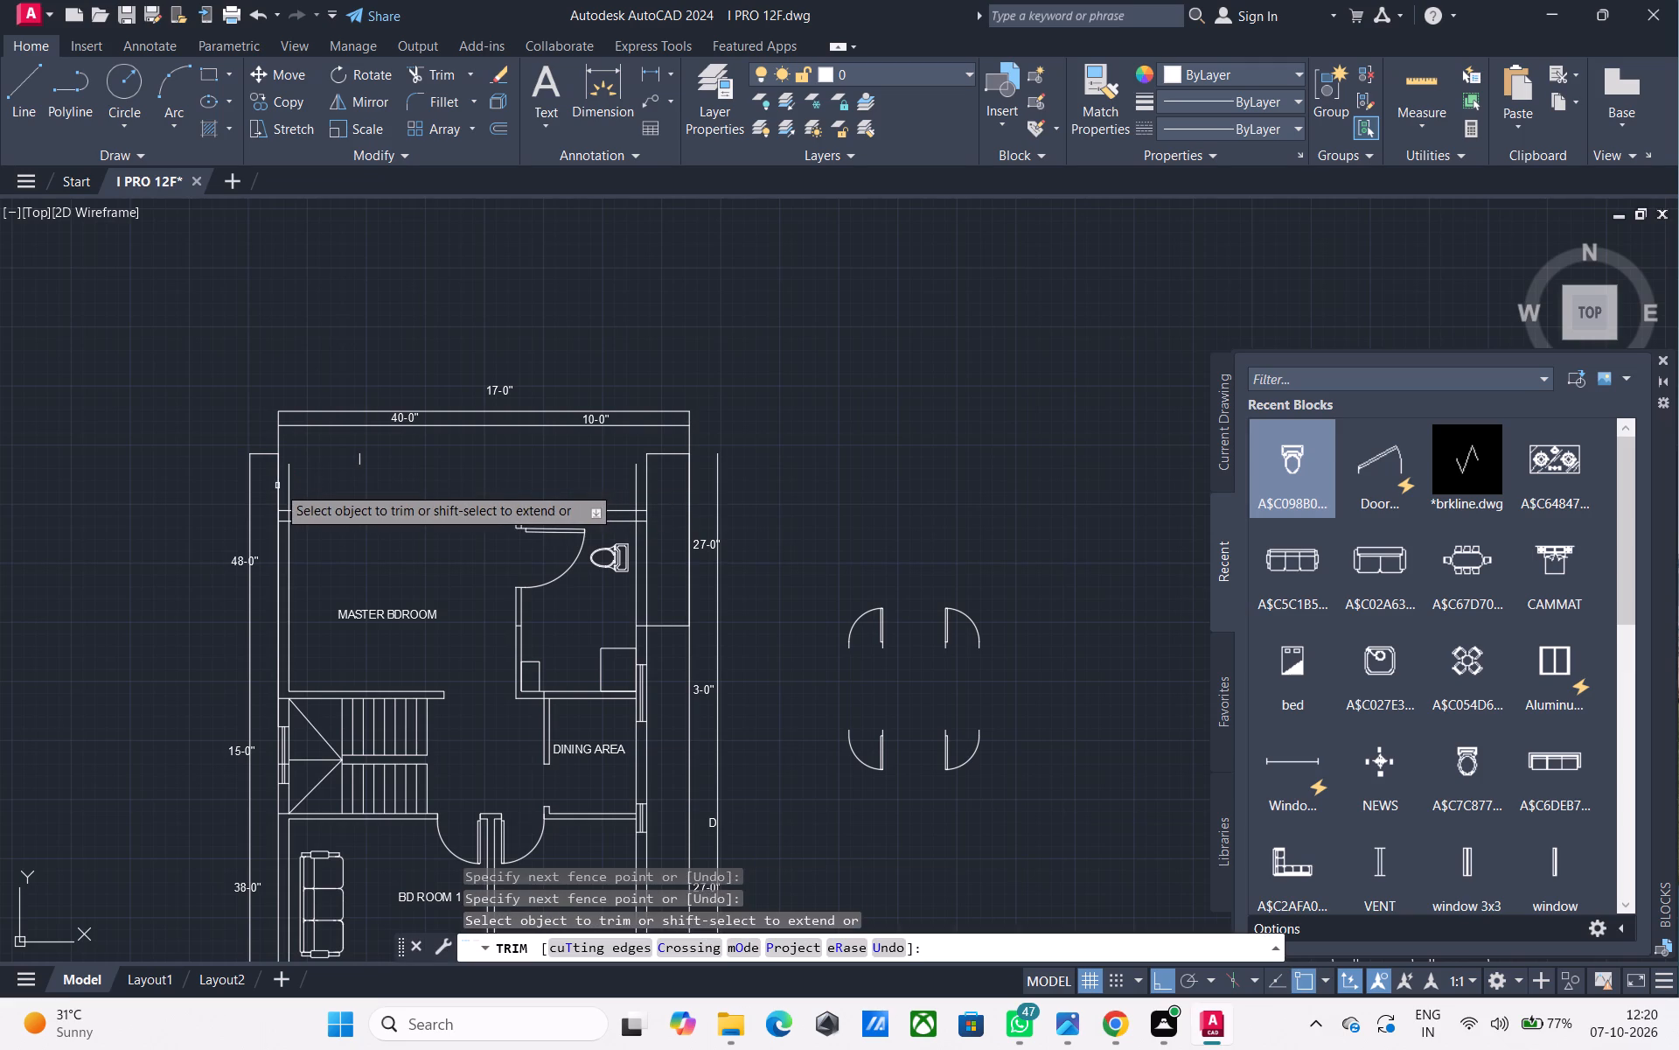
click(277, 486)
click(289, 490)
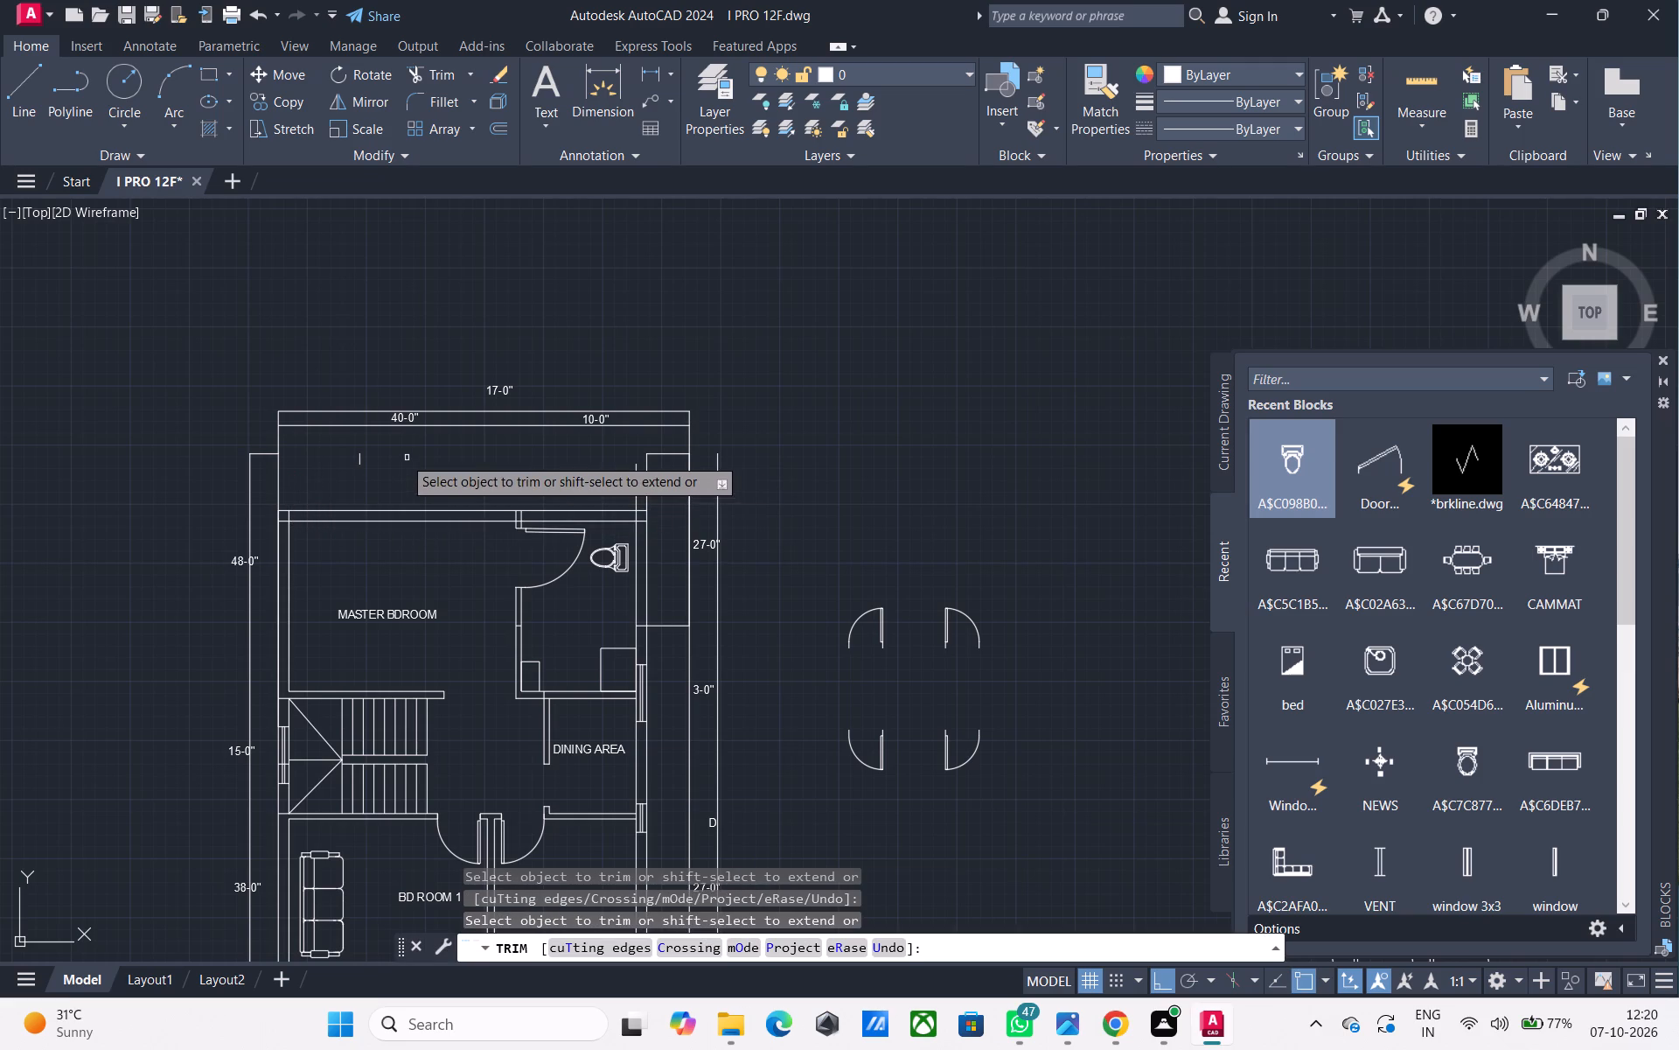
click(363, 458)
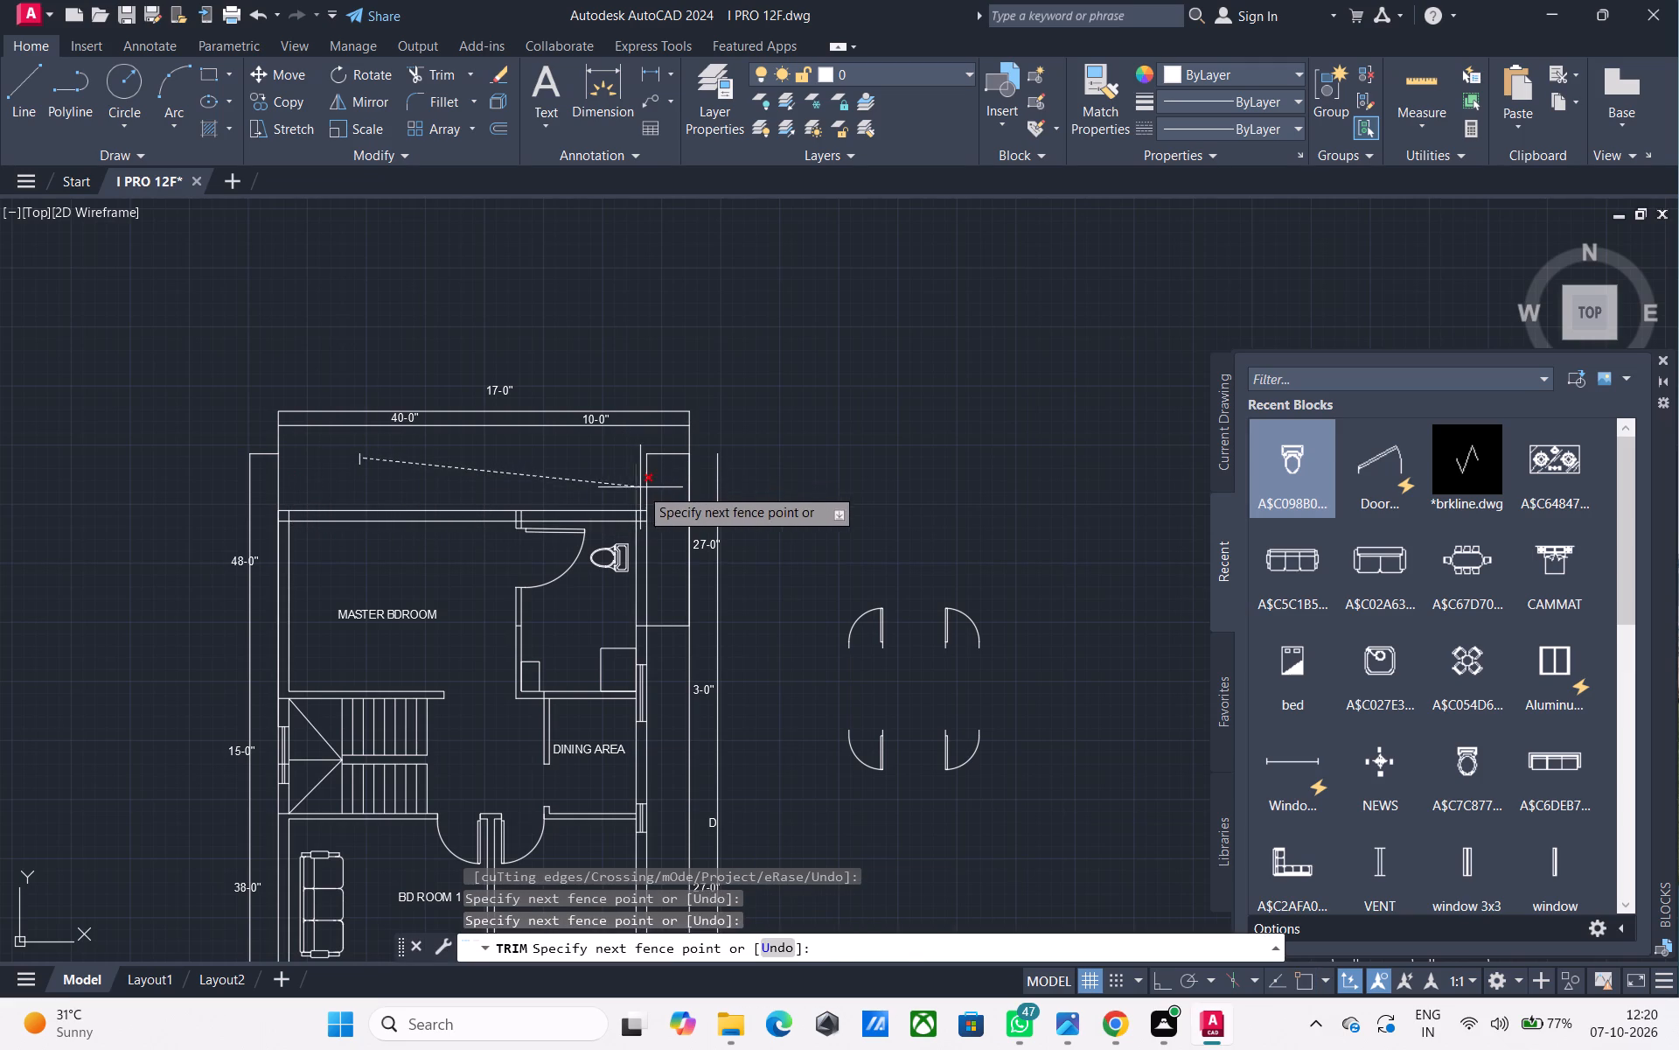
click(640, 487)
click(361, 458)
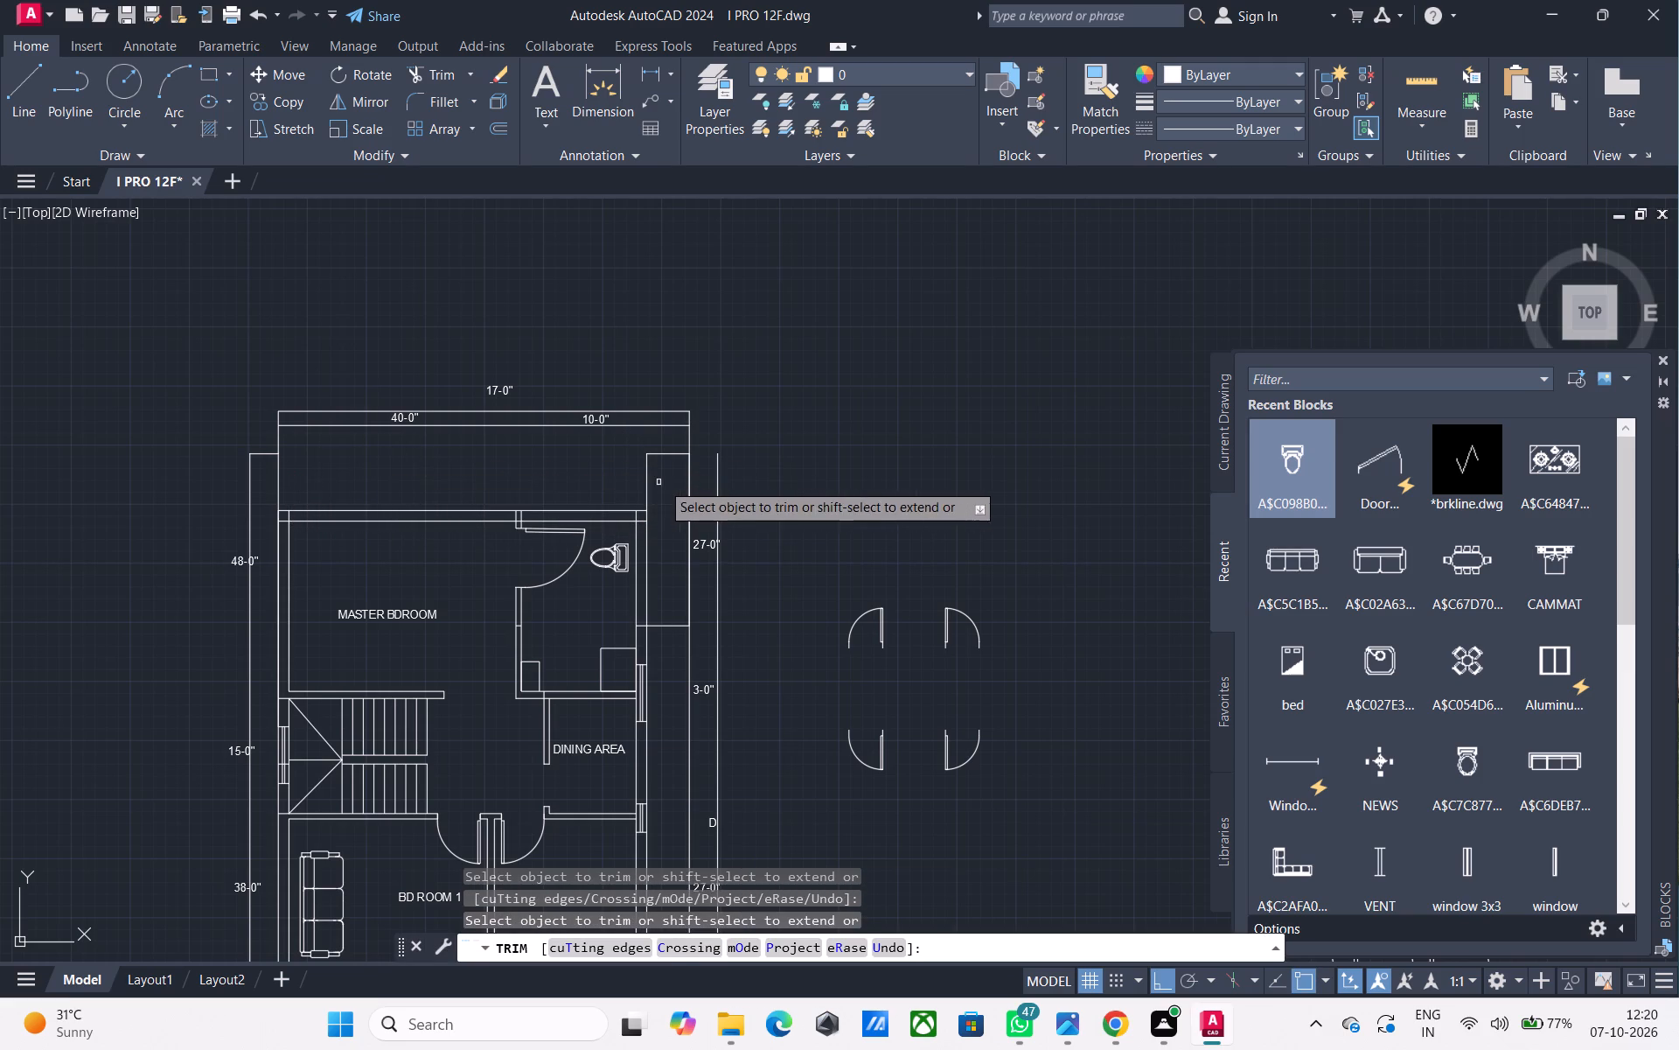
drag(661, 482, 653, 481)
click(614, 478)
click(657, 452)
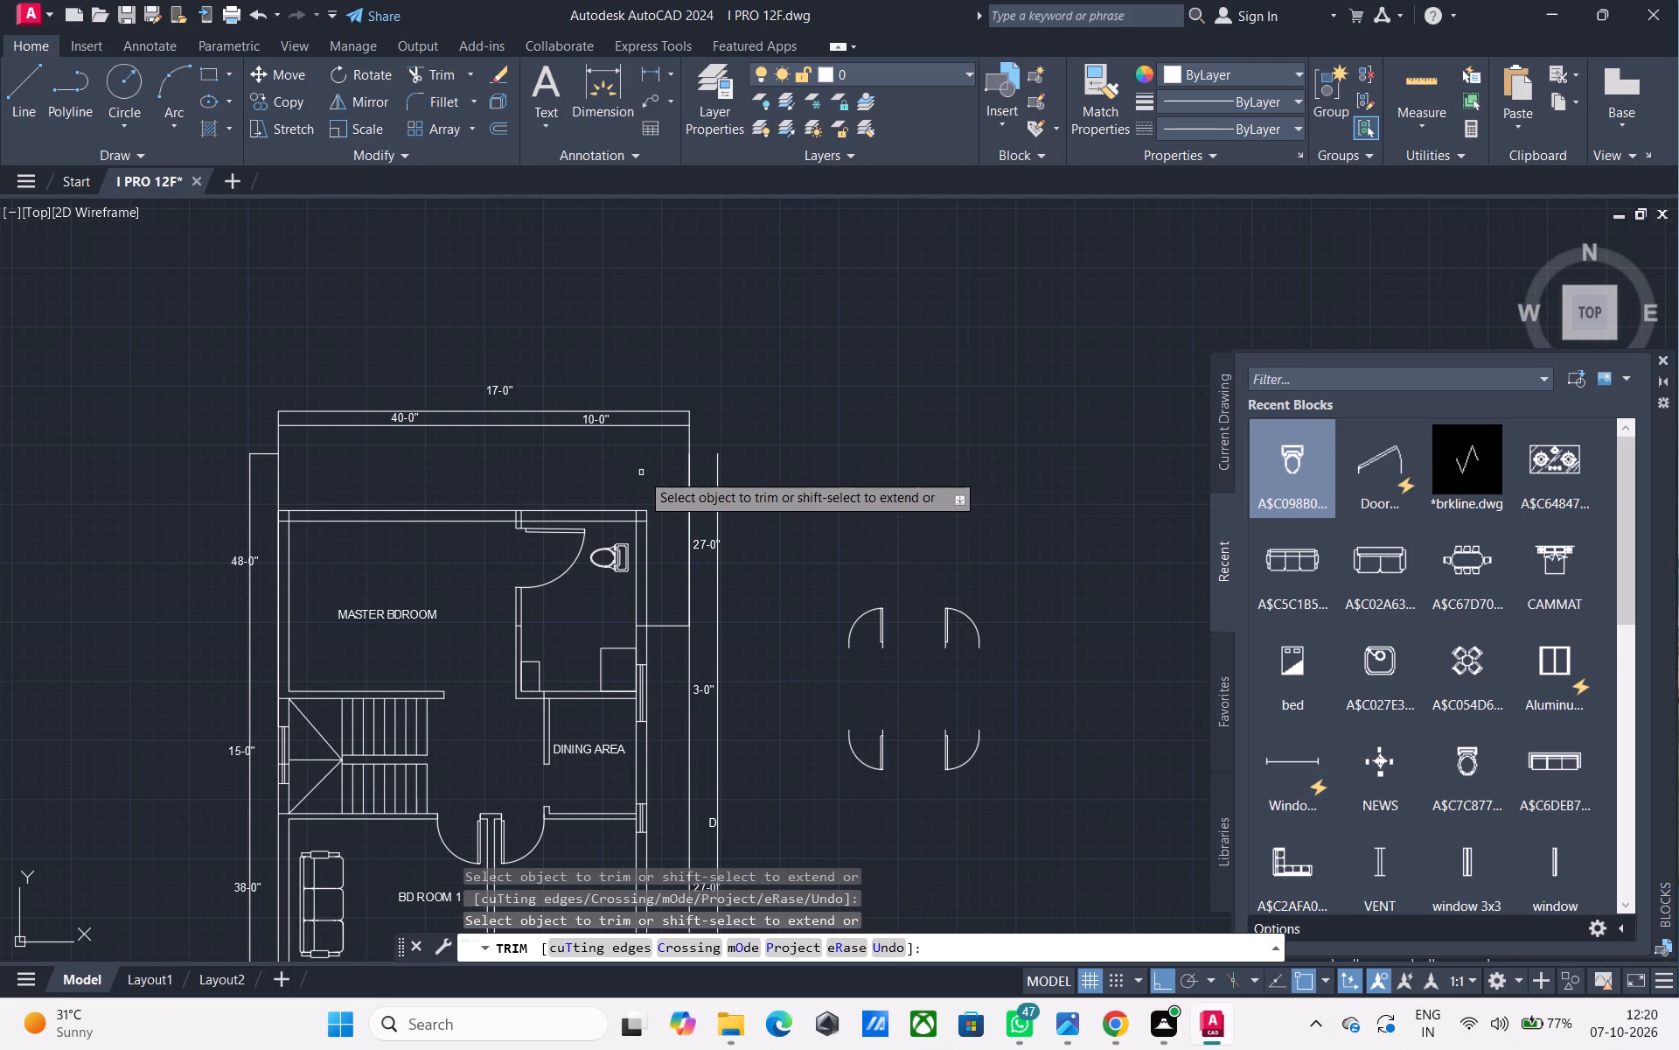
key(space)
With Ortho on, move the top dimension lines and their 17'-0", 40'-0" and 10'-0" texts down to just above the new cross wall.
click(640, 476)
click(351, 324)
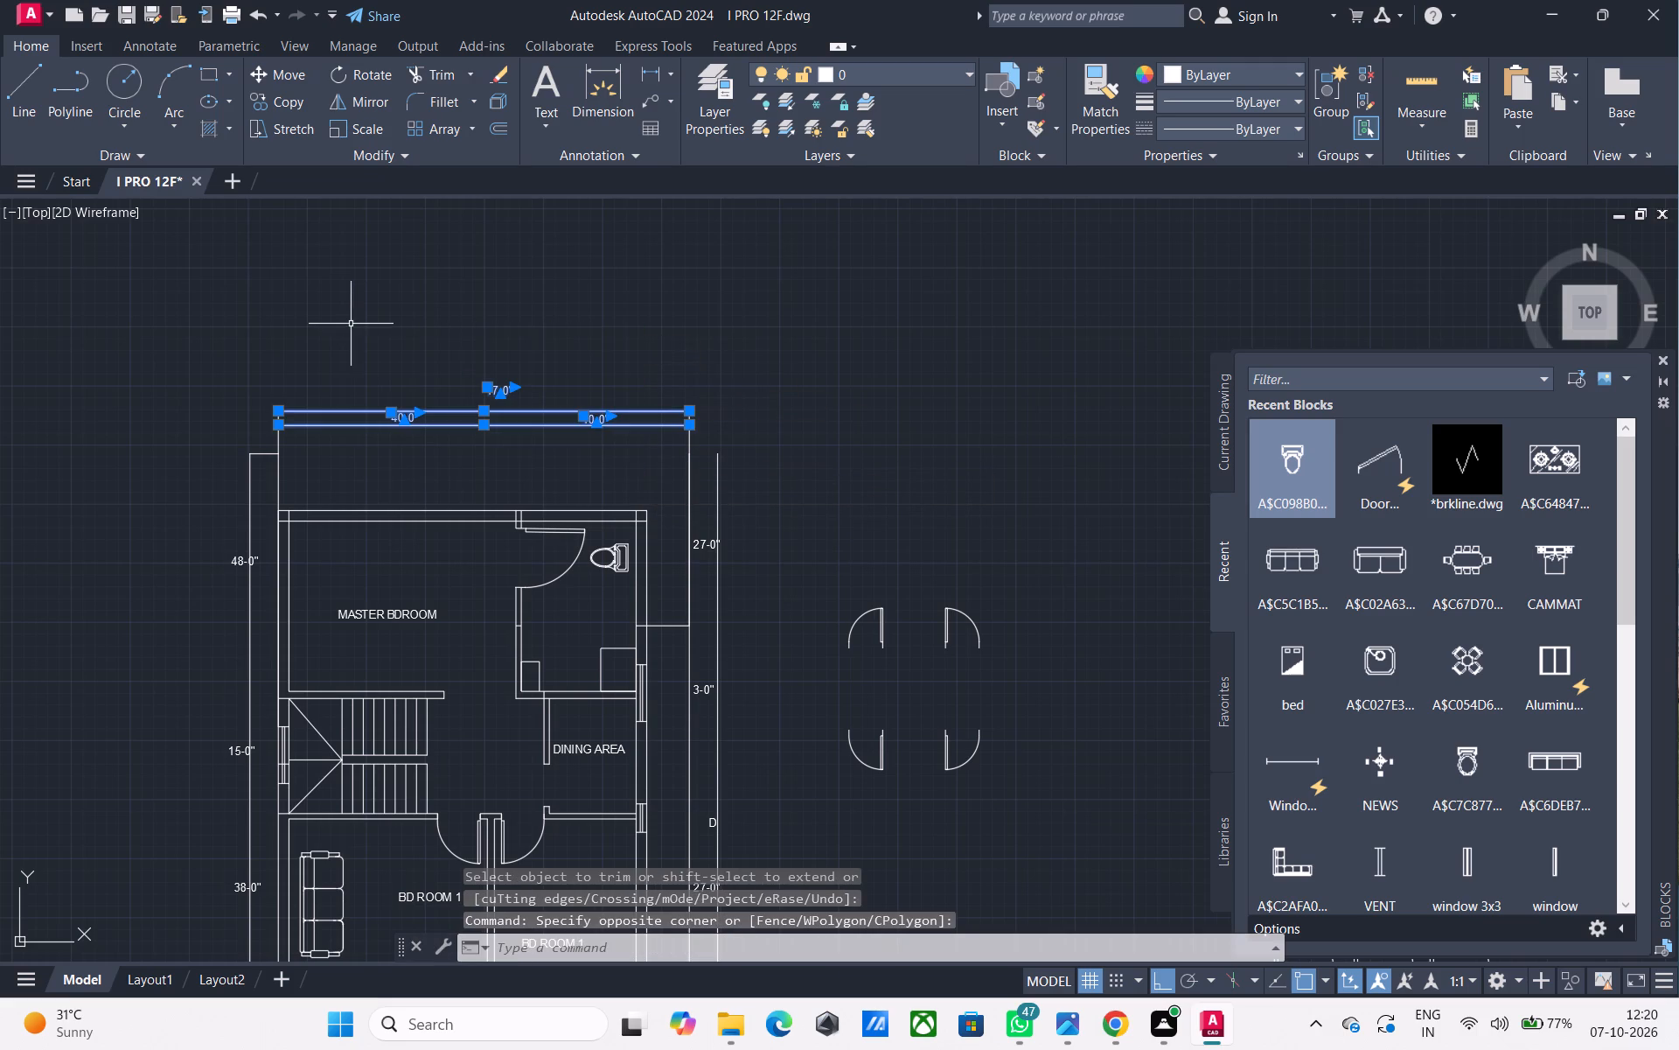
text(M)
key(space)
click(714, 298)
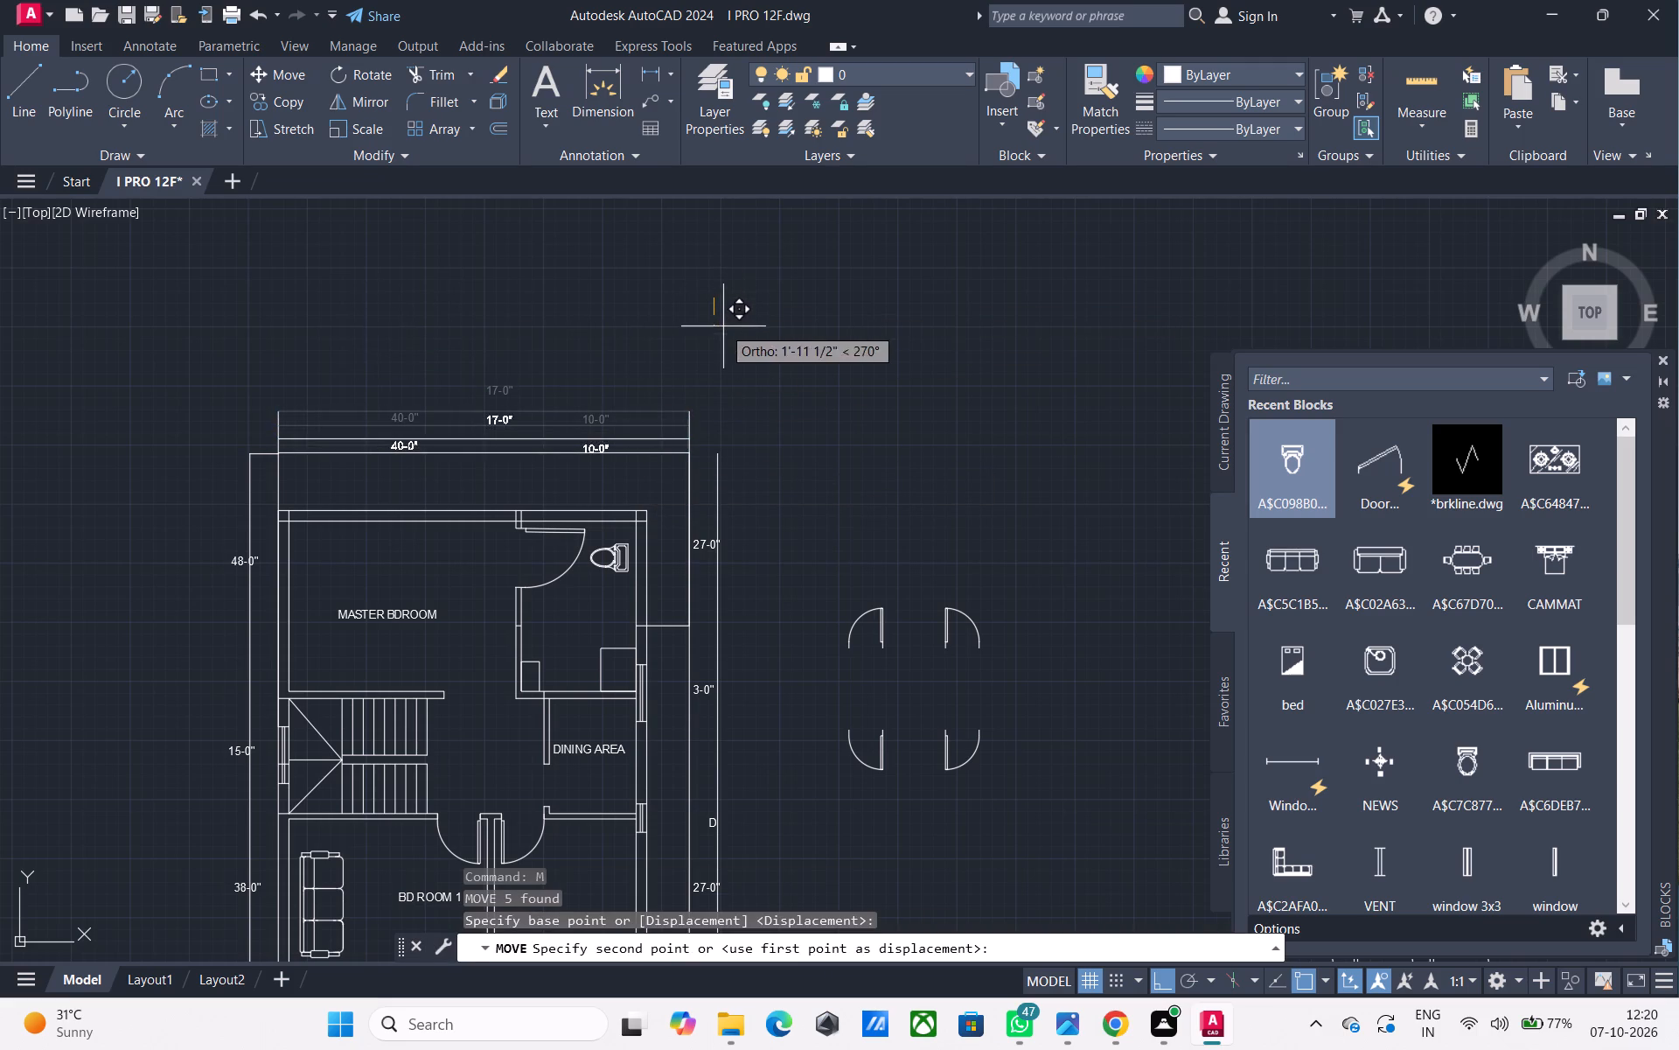
click(734, 371)
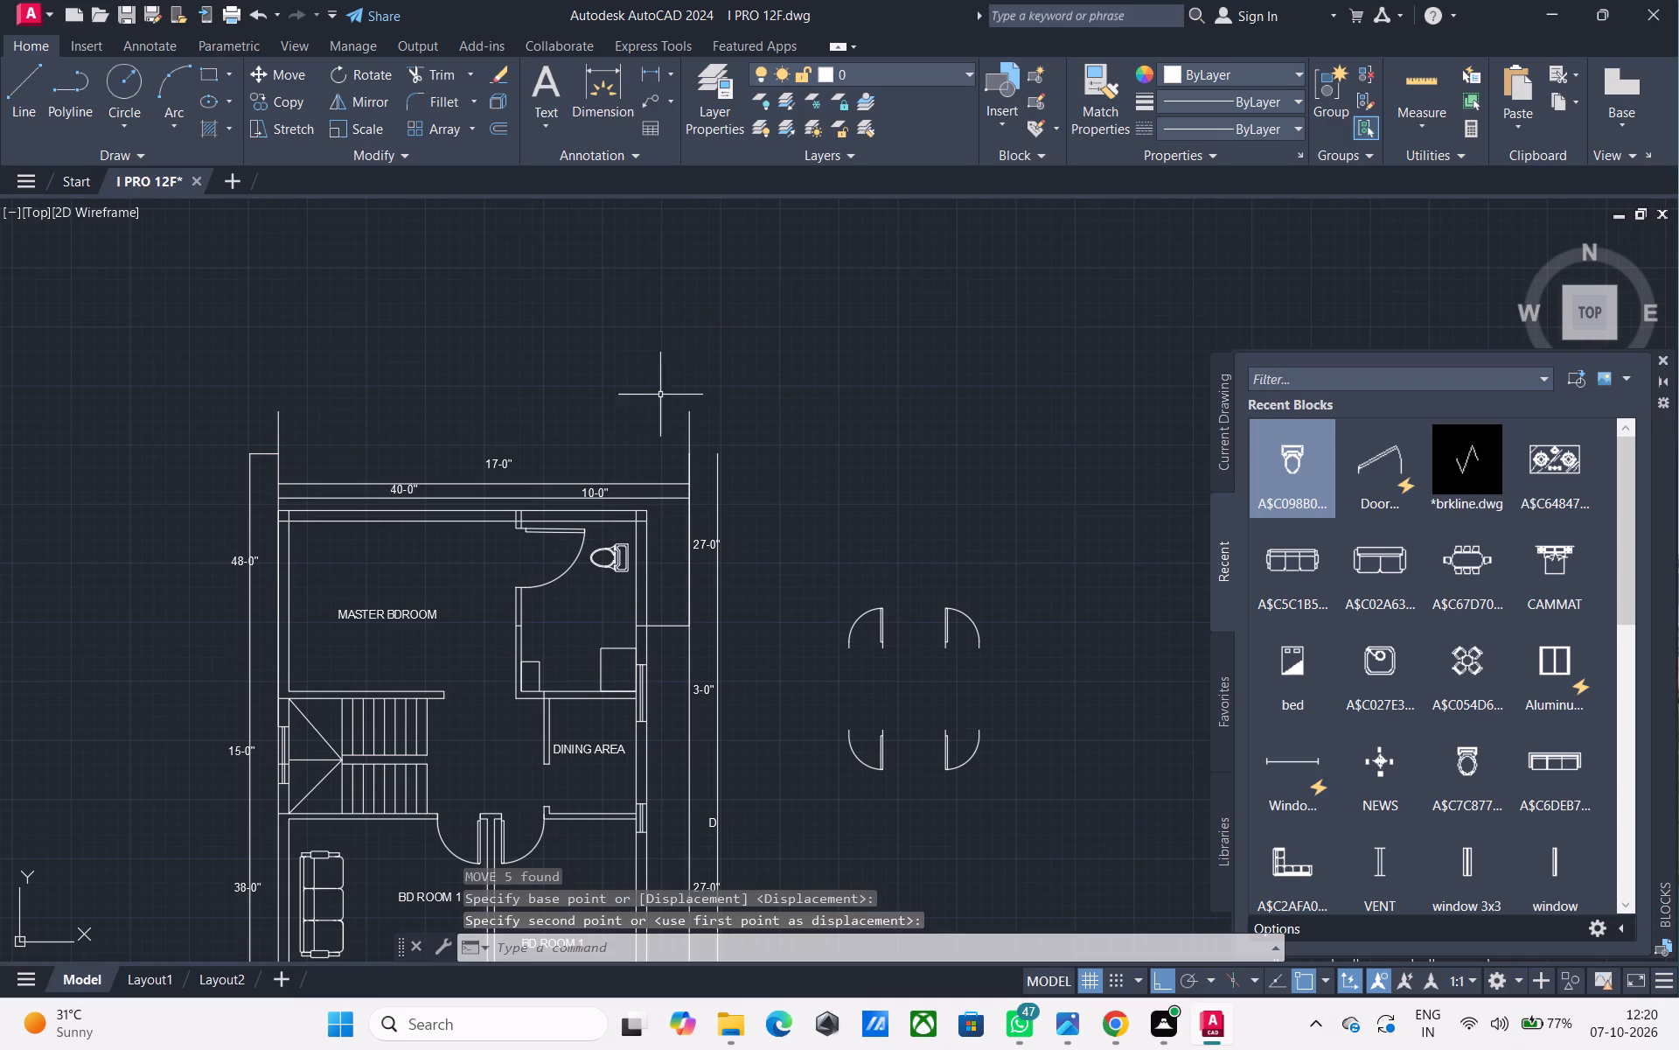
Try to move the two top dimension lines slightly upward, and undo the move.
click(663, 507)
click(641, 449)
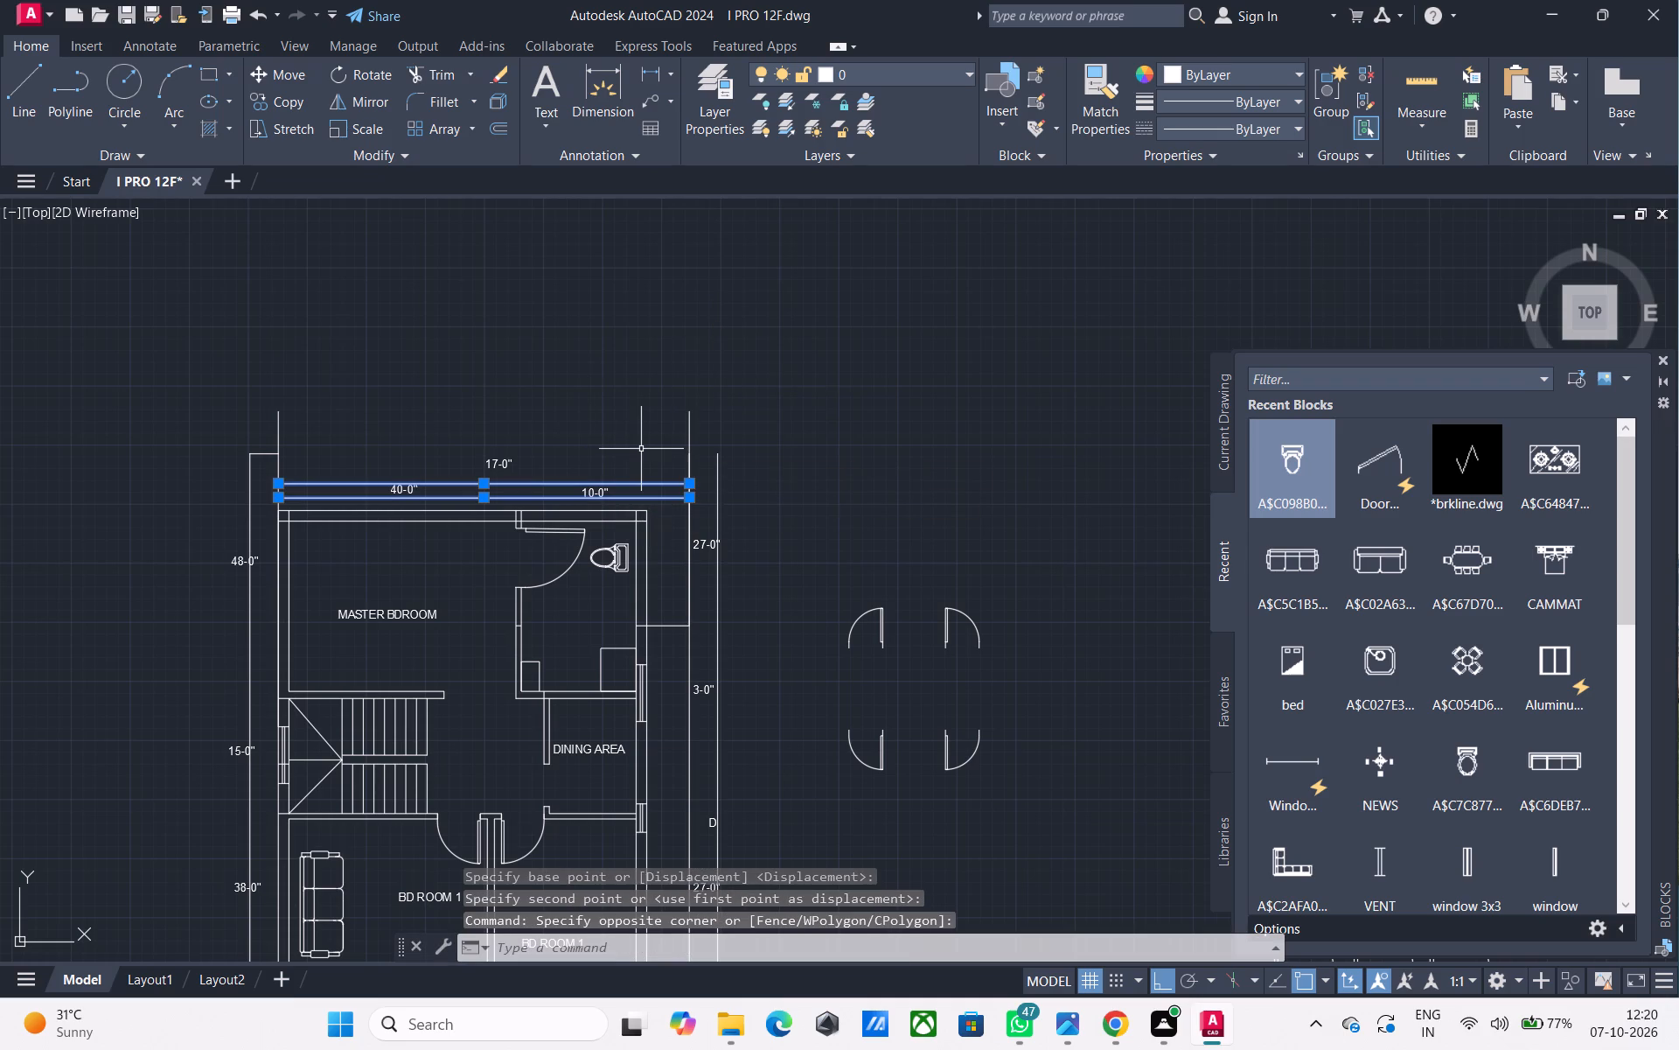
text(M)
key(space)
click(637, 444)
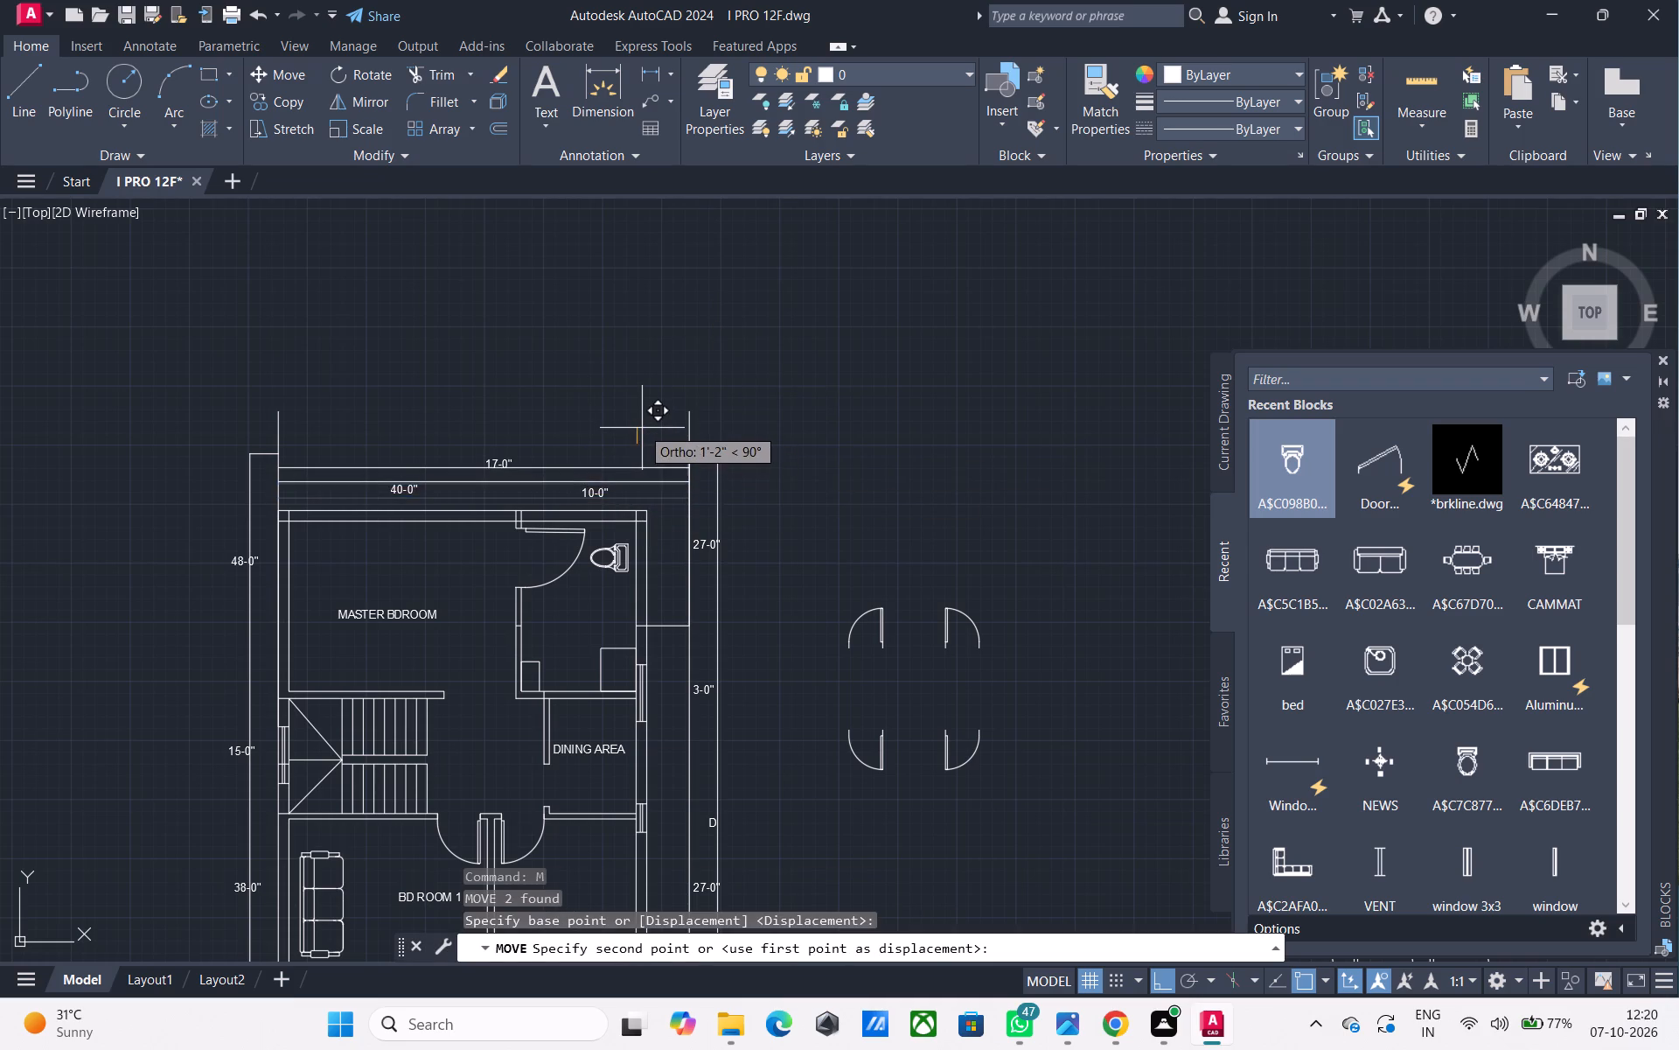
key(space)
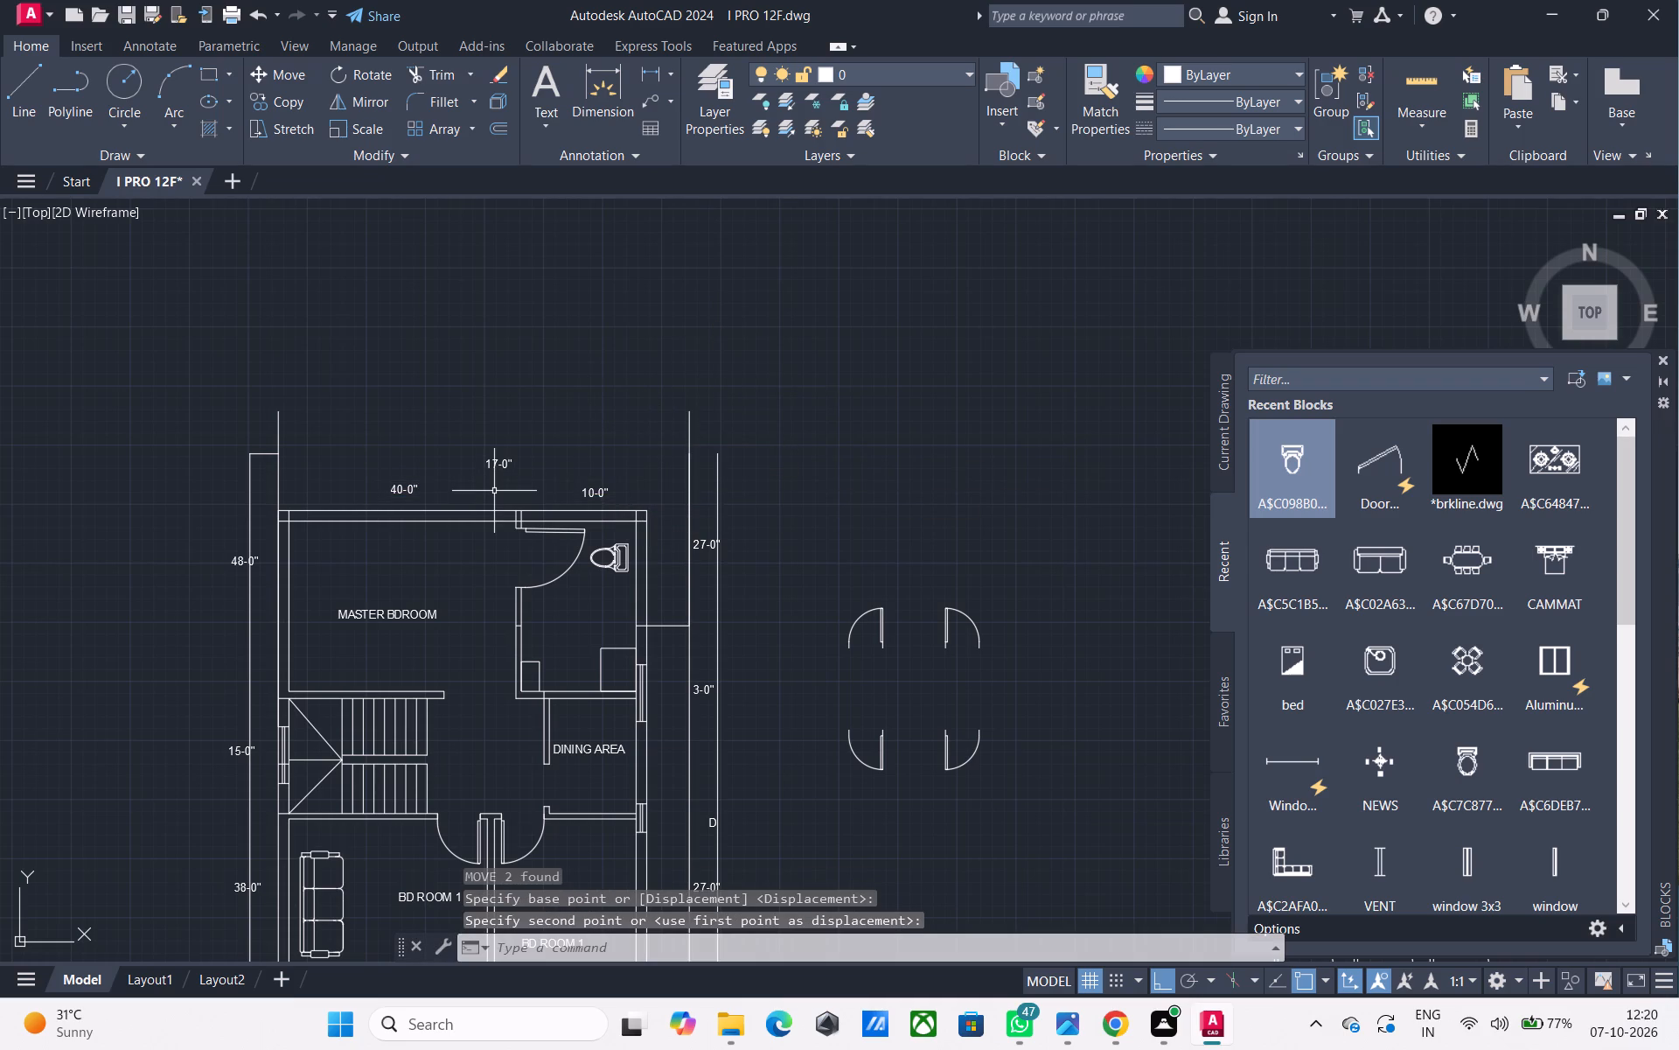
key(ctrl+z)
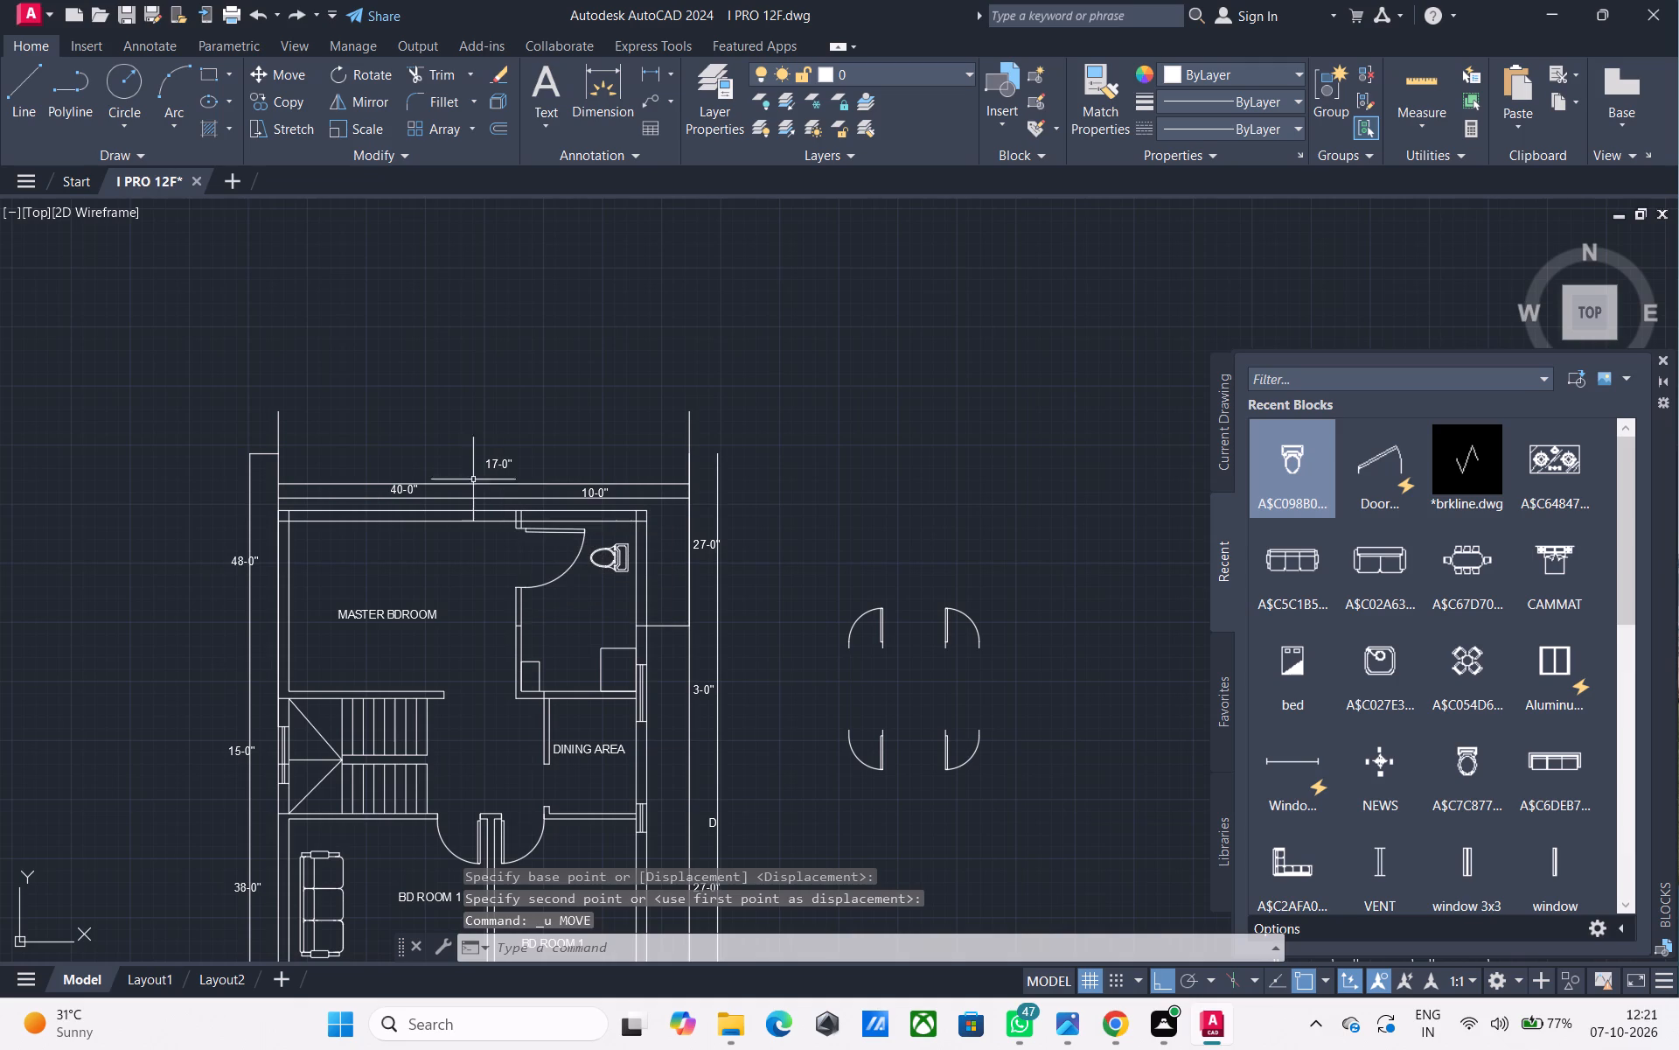
Trim the left extension line of the top dimensions above the short line capping the 48'-0" dimension.
text(TR)
key(space)
click(296, 438)
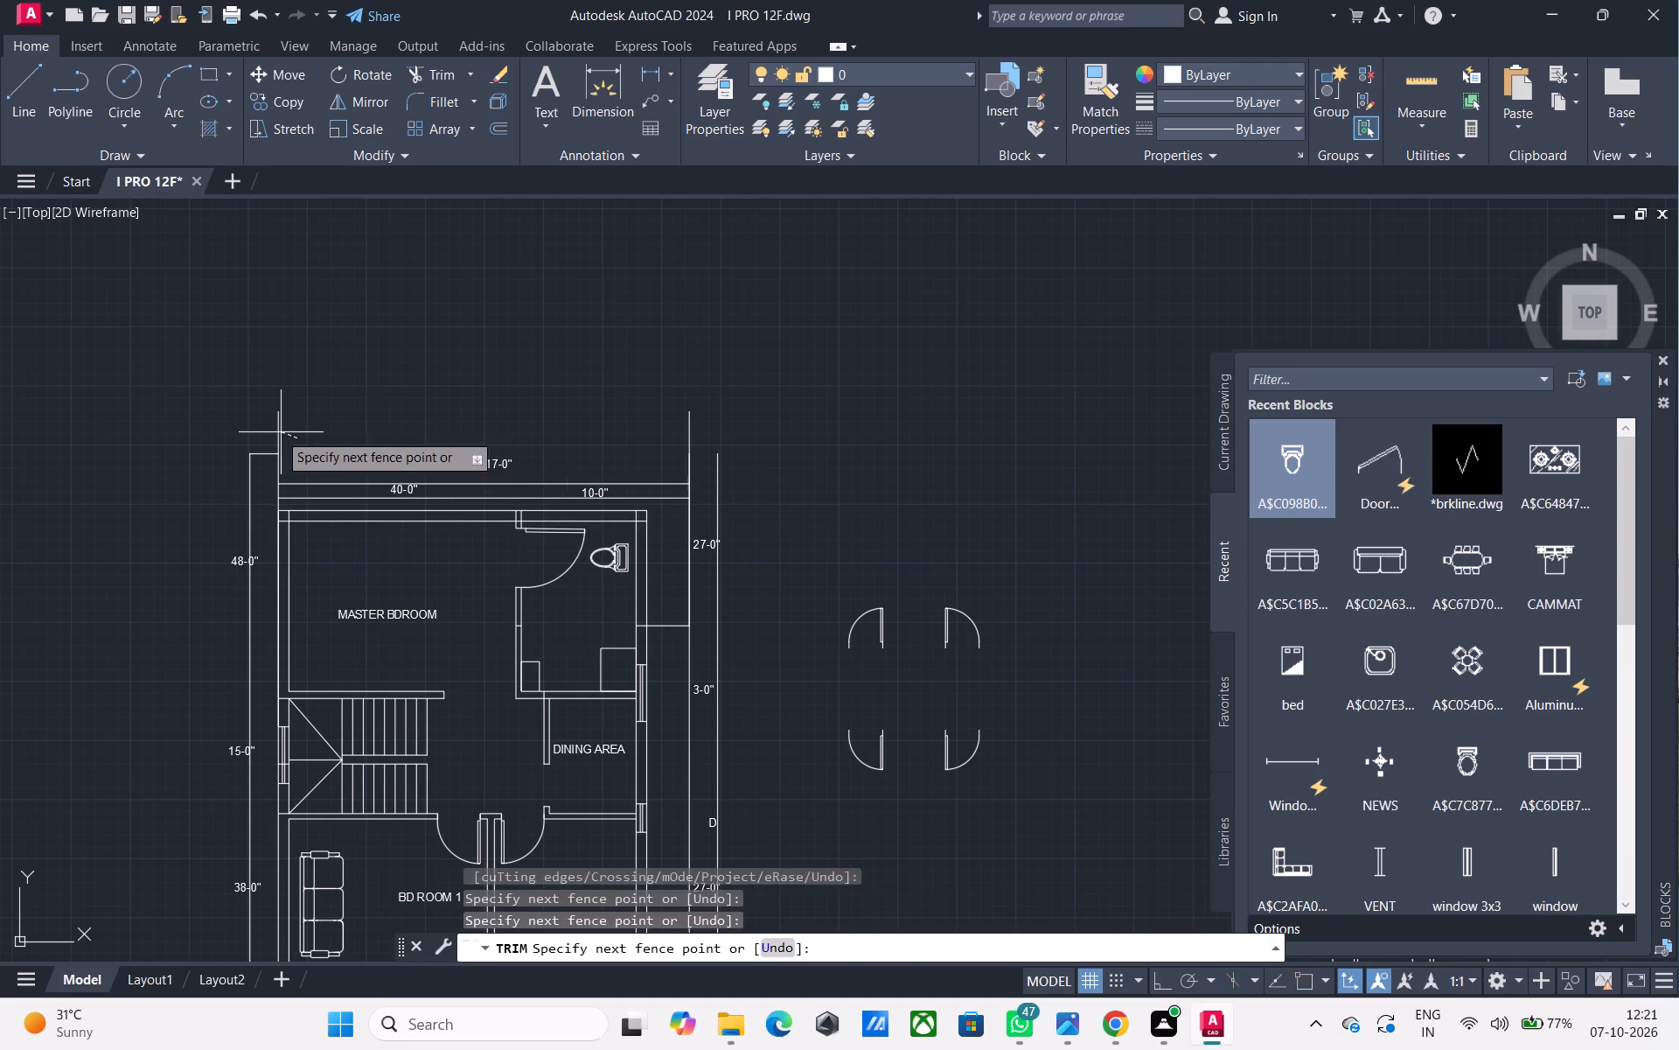
click(258, 423)
key(Escape)
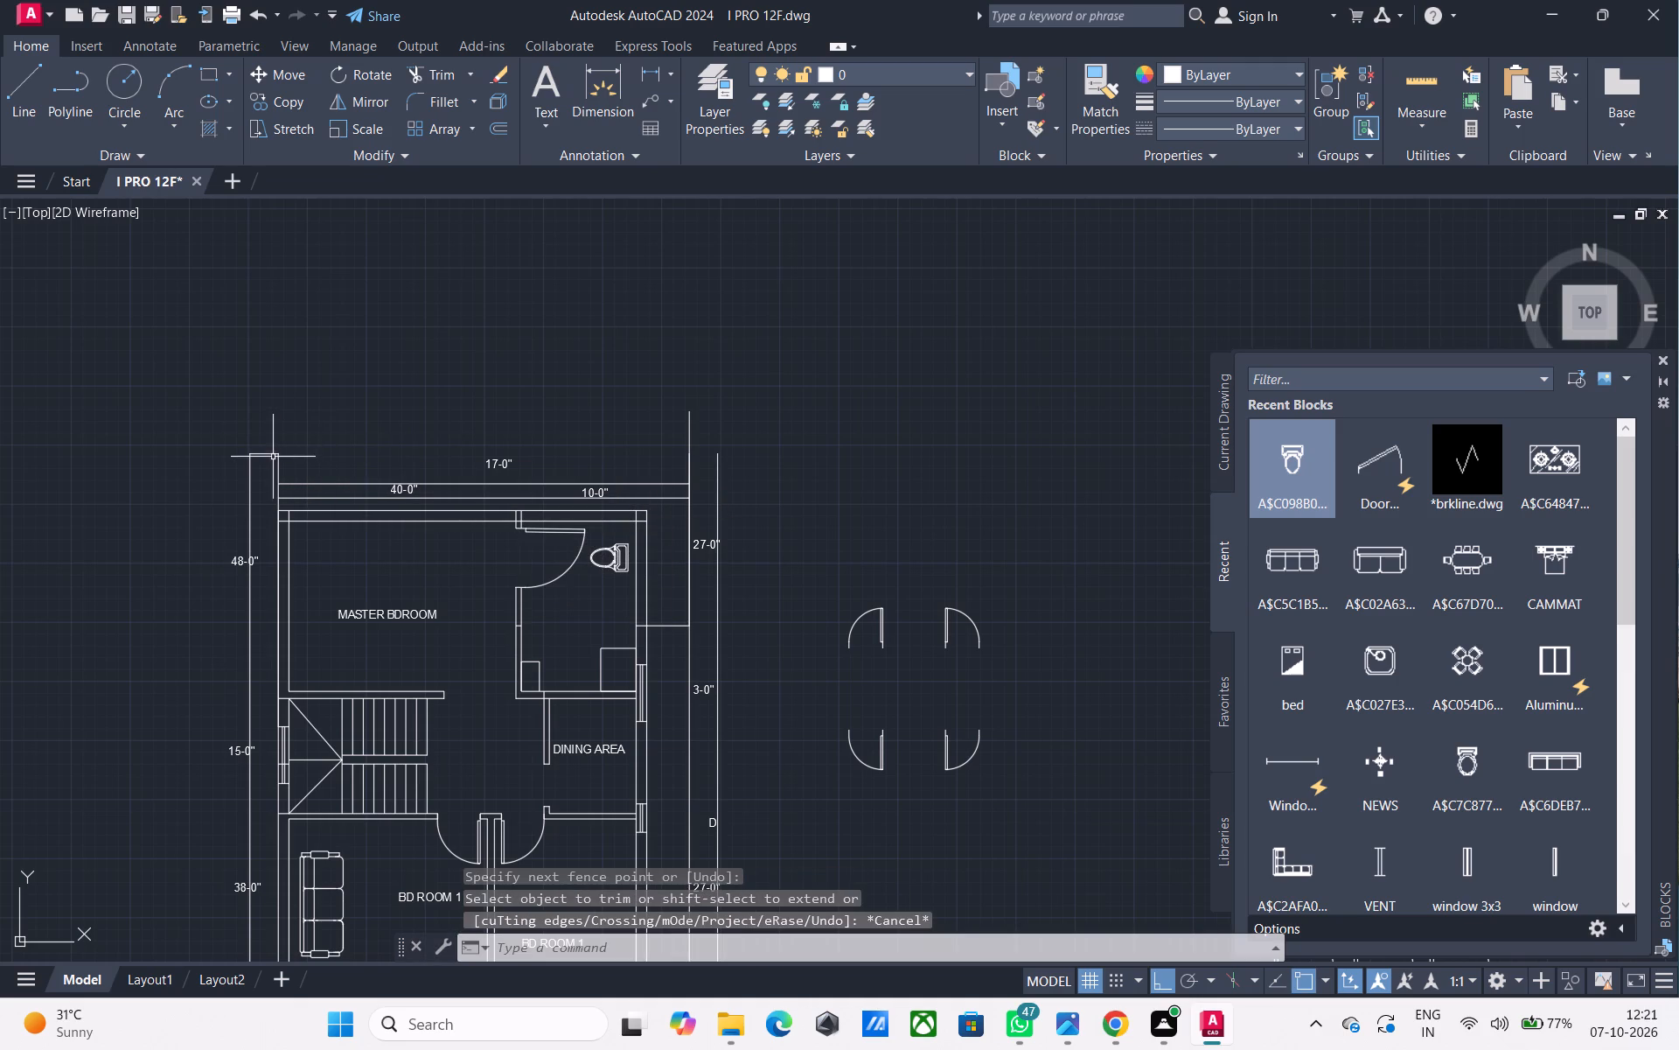
Move the short line capping the 48'-0" dimension down about 2'-1", near the upper top-dimension line.
click(270, 454)
scroll(273, 454, up, 2)
click(289, 452)
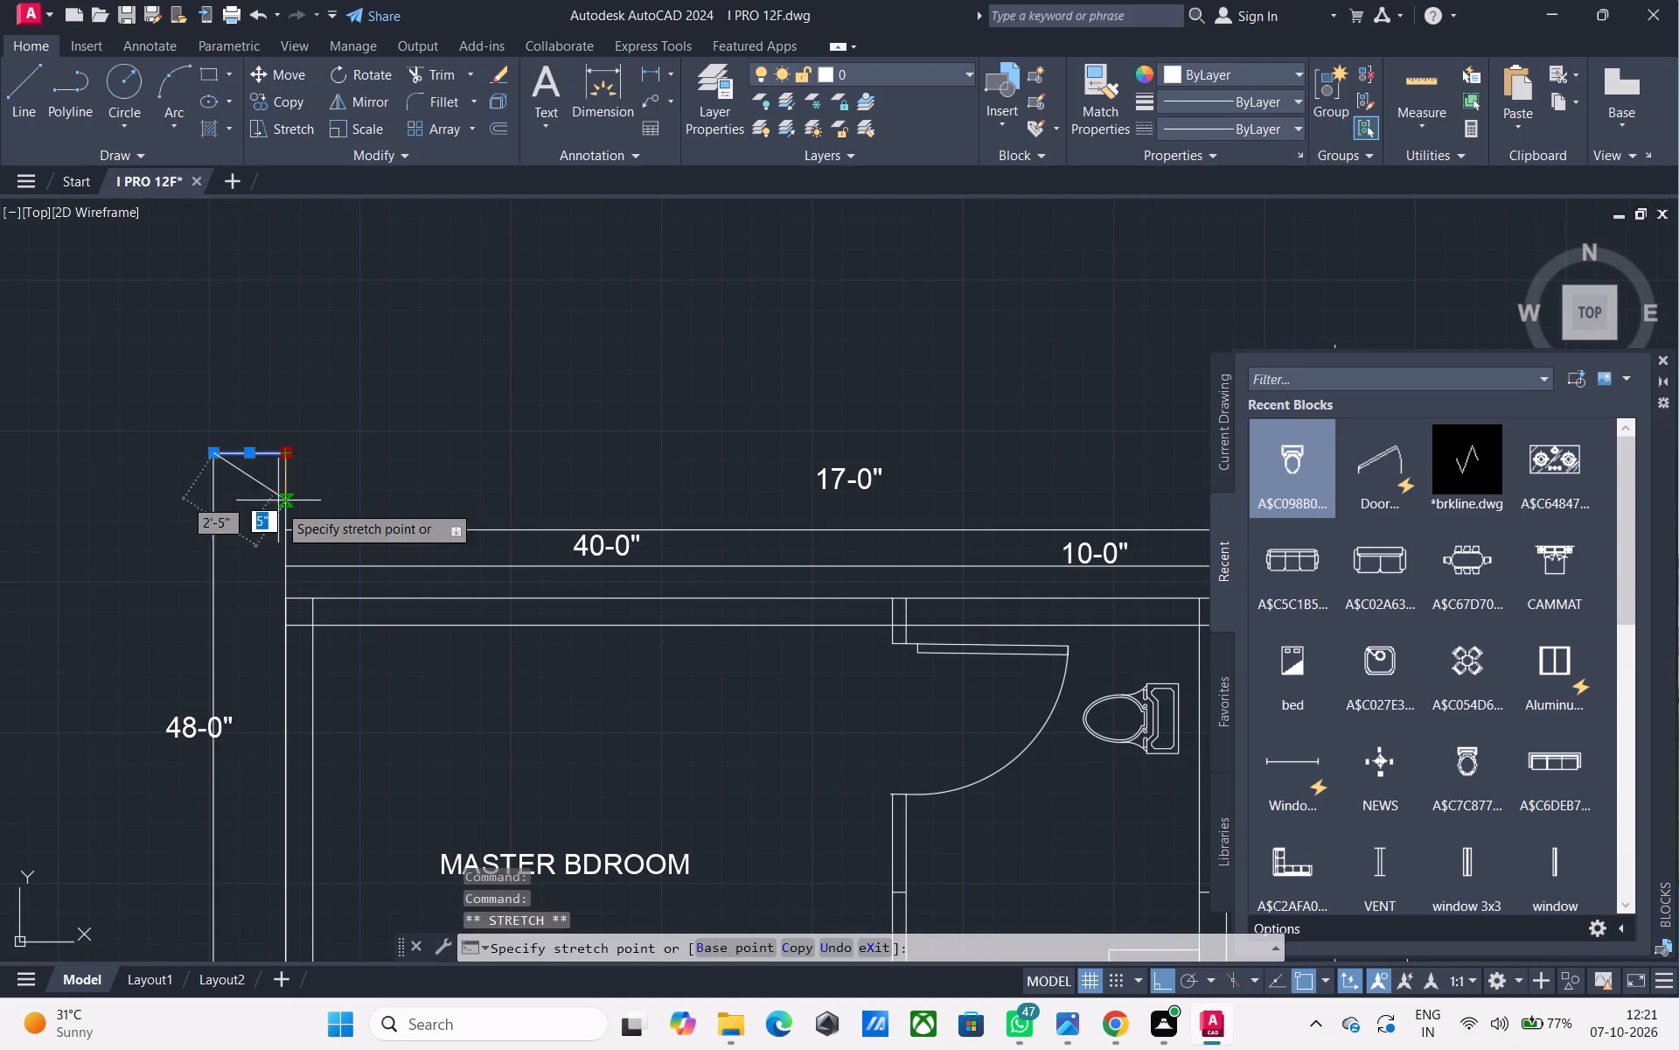
key(Escape)
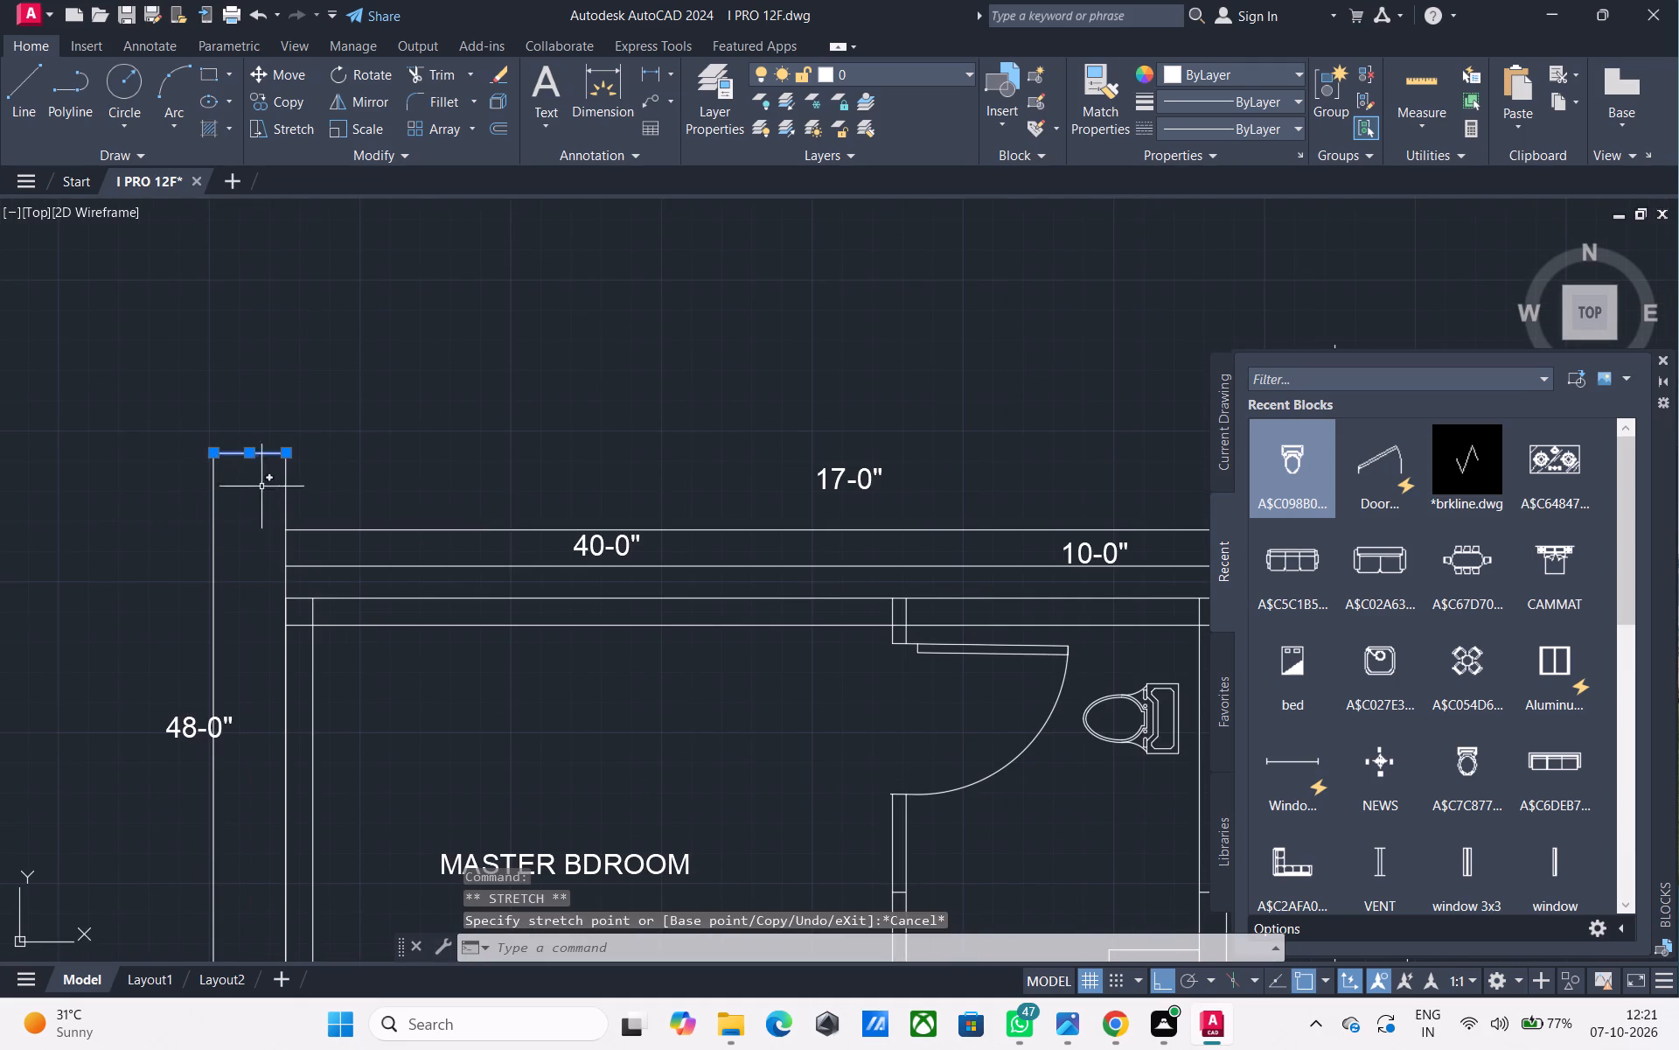
click(253, 452)
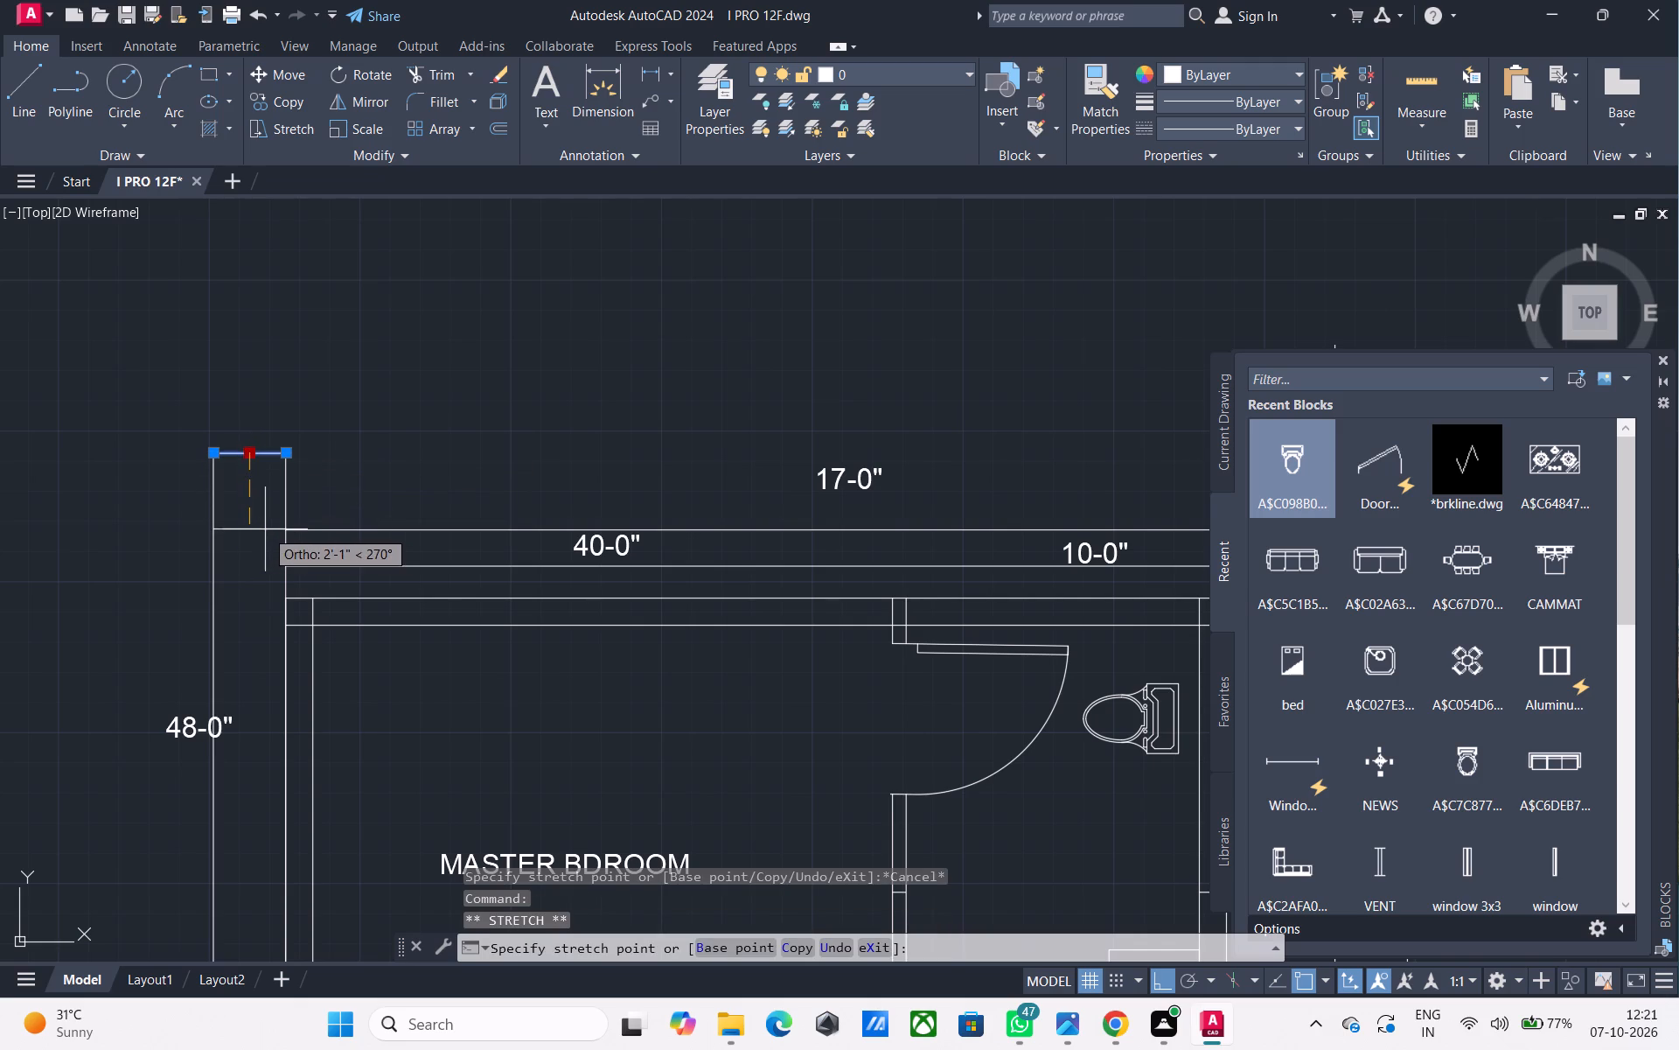
click(251, 528)
key(Escape)
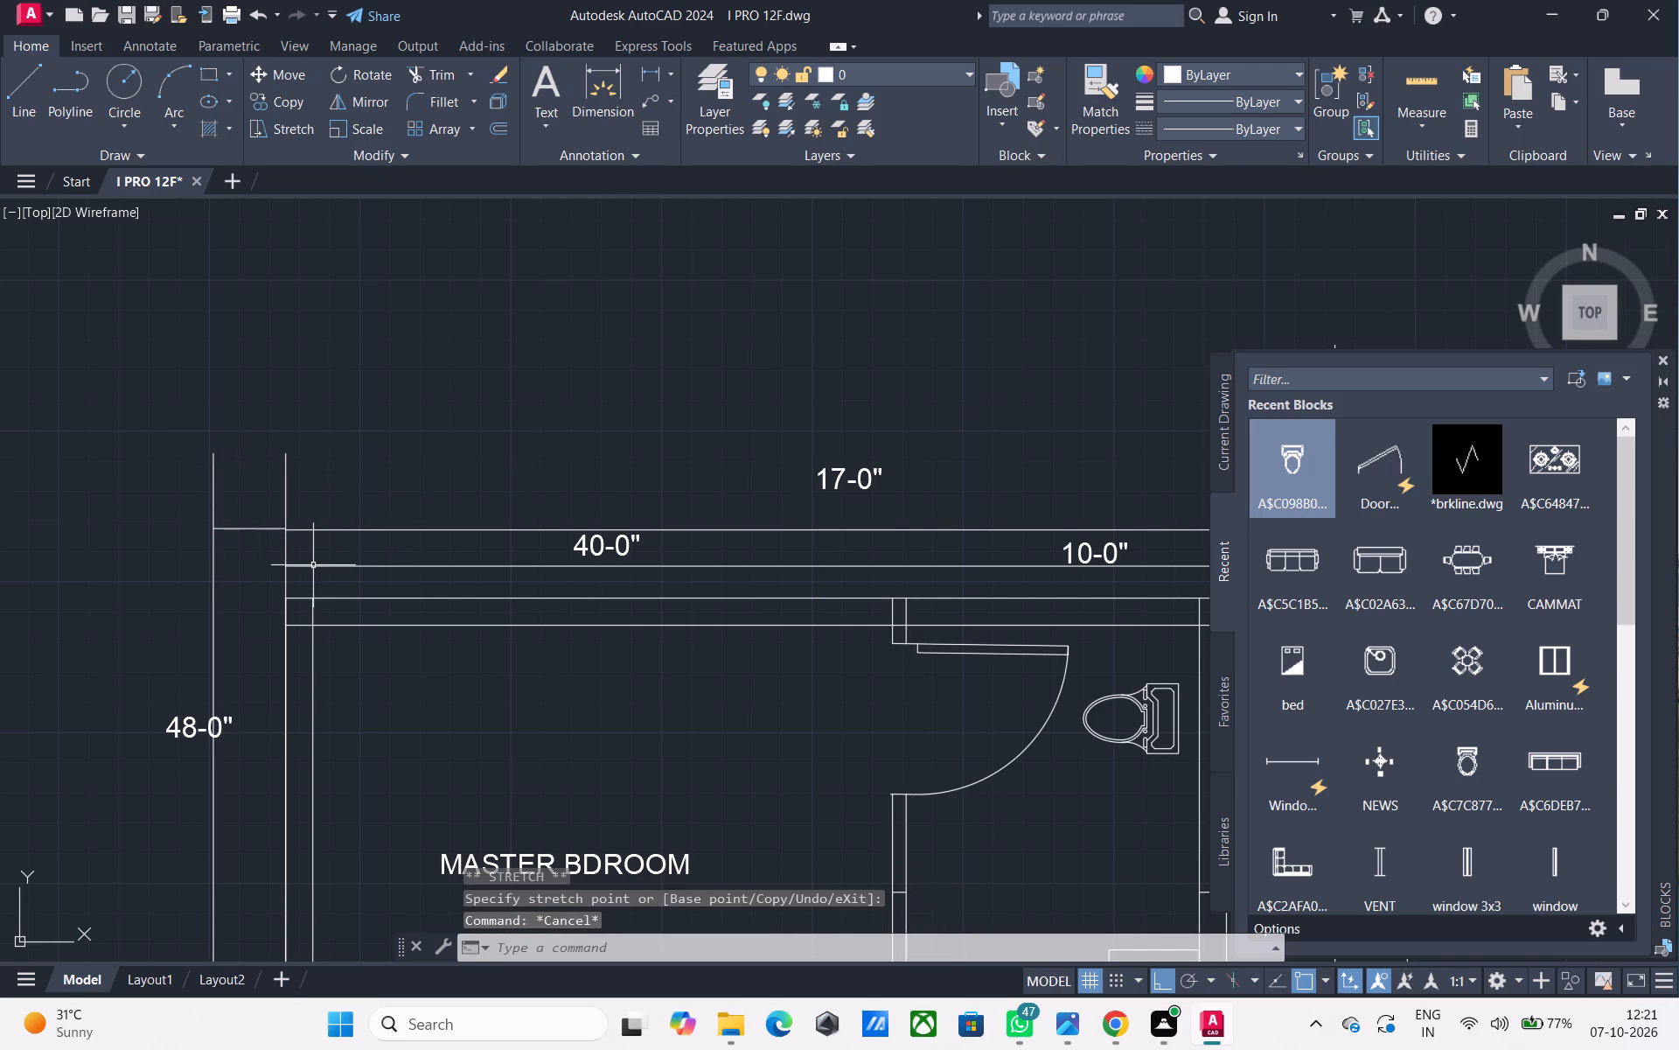
Move the short cap line by its right endpoint onto the left end of the upper top-dimension line.
scroll(272, 538, up, 2)
double_click(272, 537)
click(216, 486)
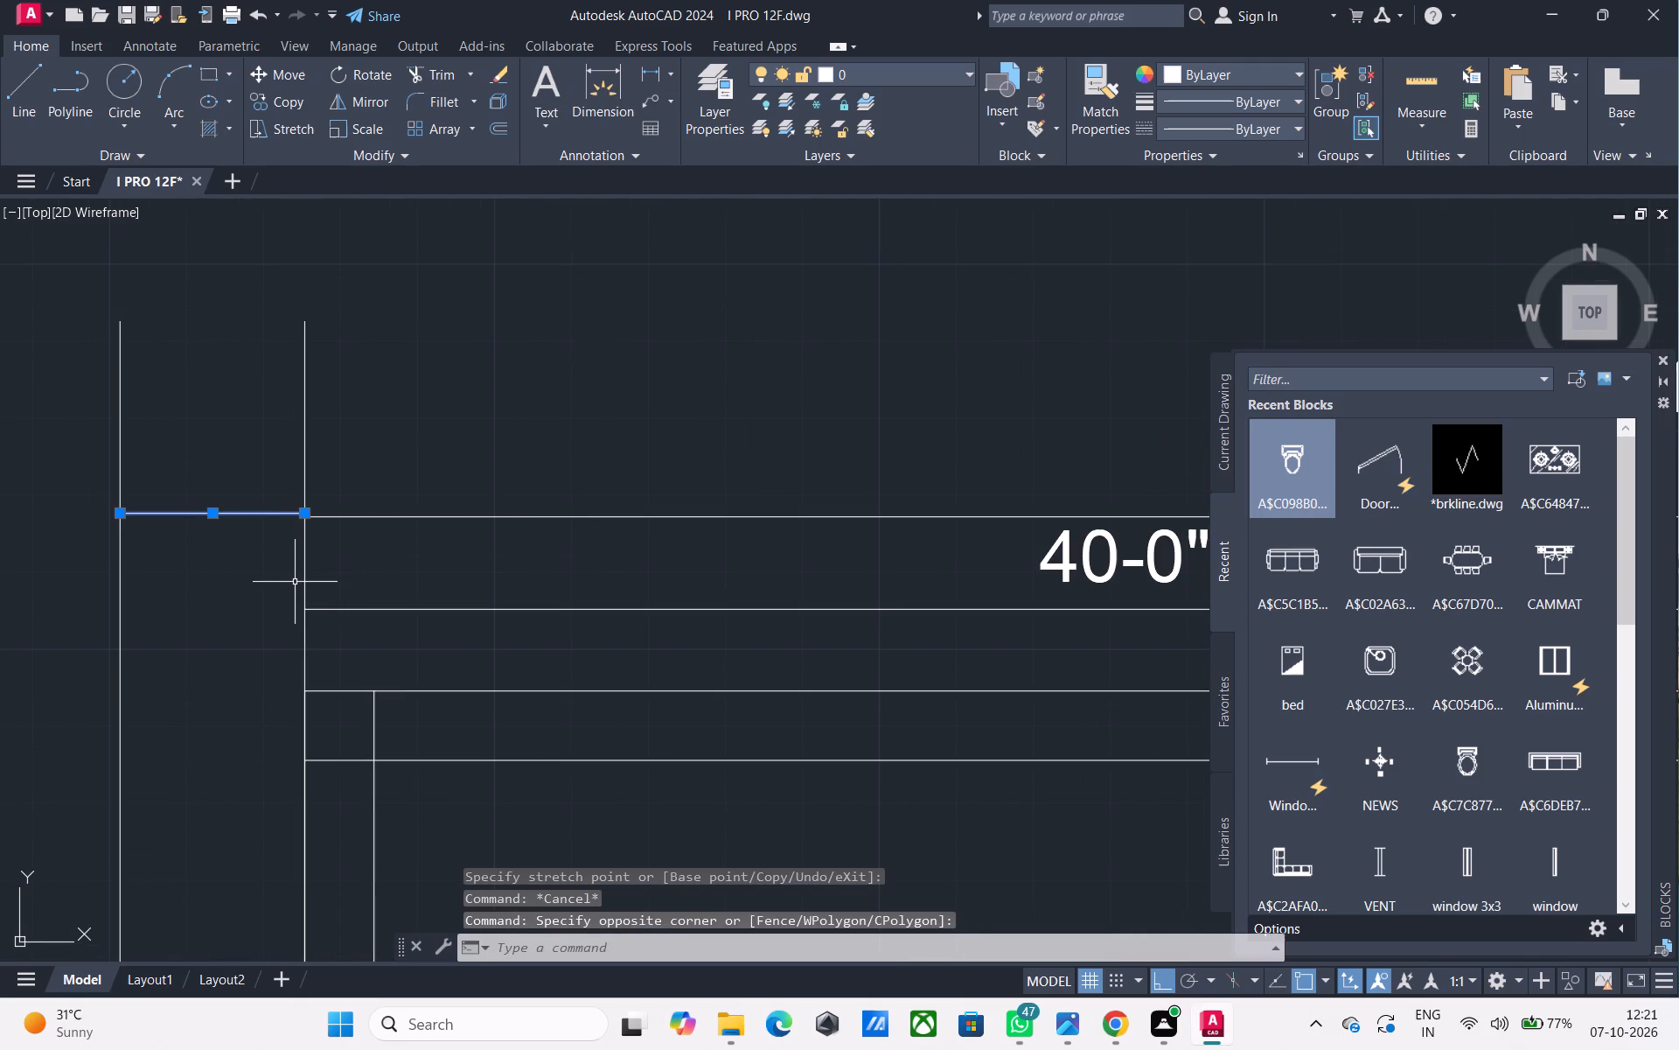
text(M)
key(space)
scroll(298, 515, up, 5)
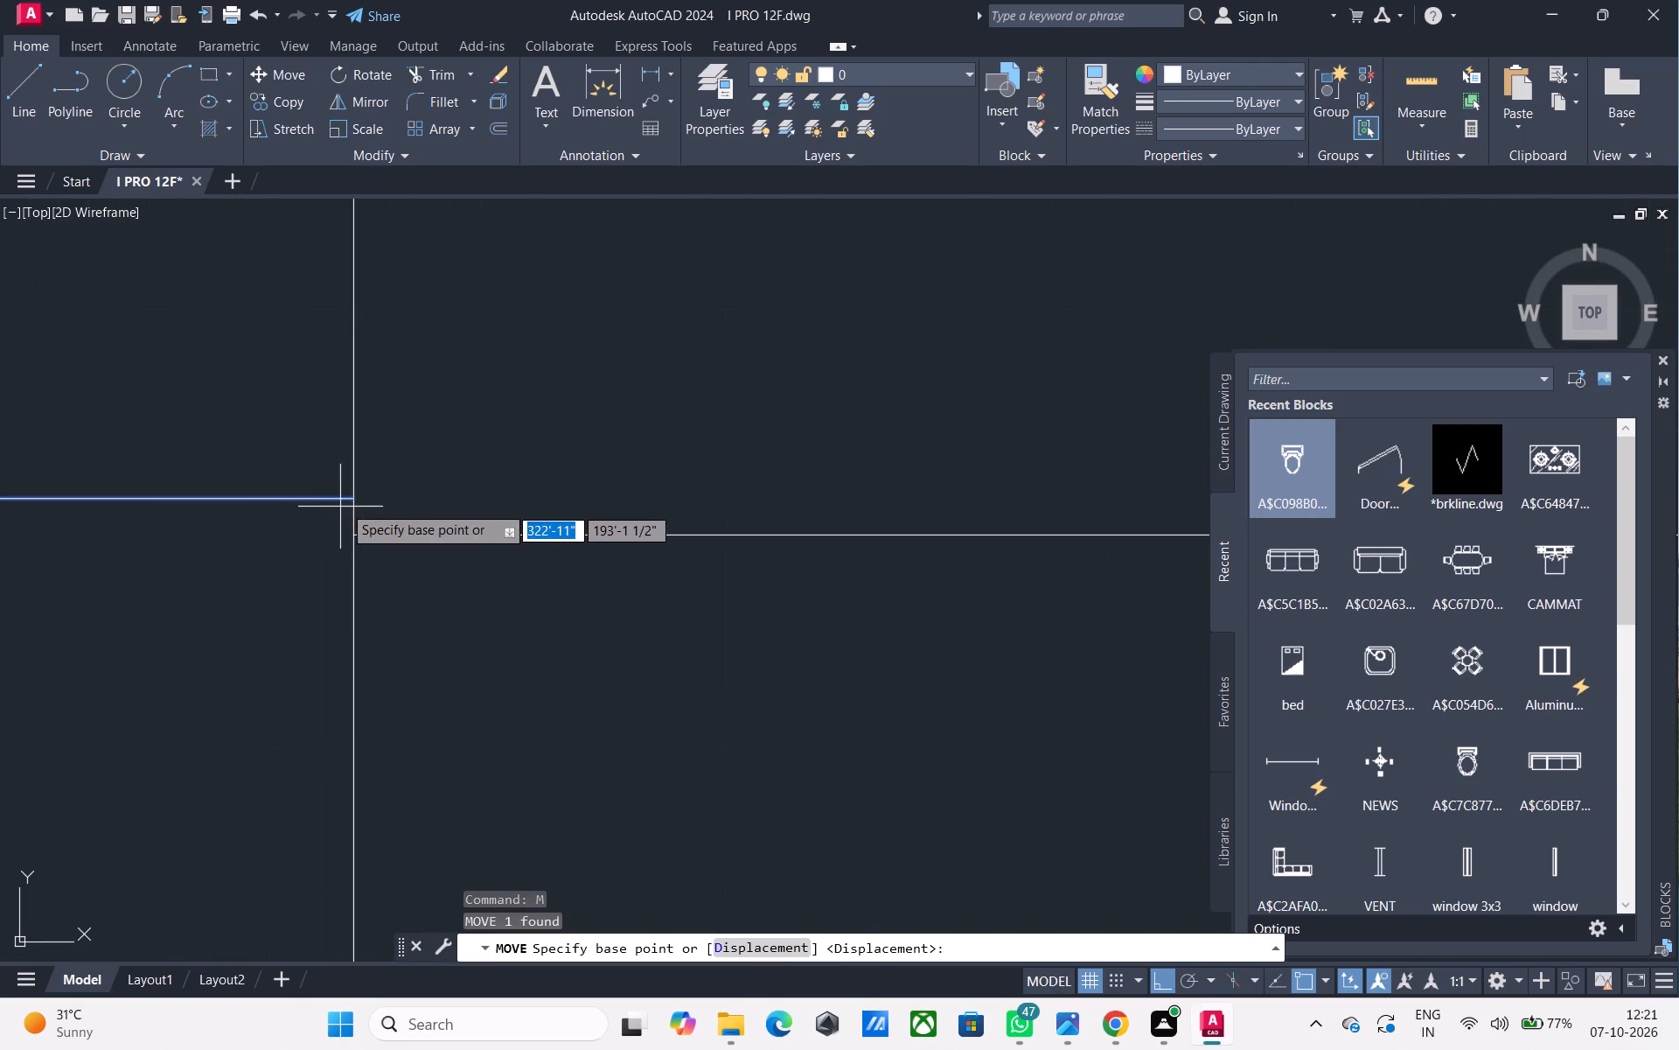
click(350, 501)
click(351, 534)
scroll(351, 535, down, 2)
key(Escape)
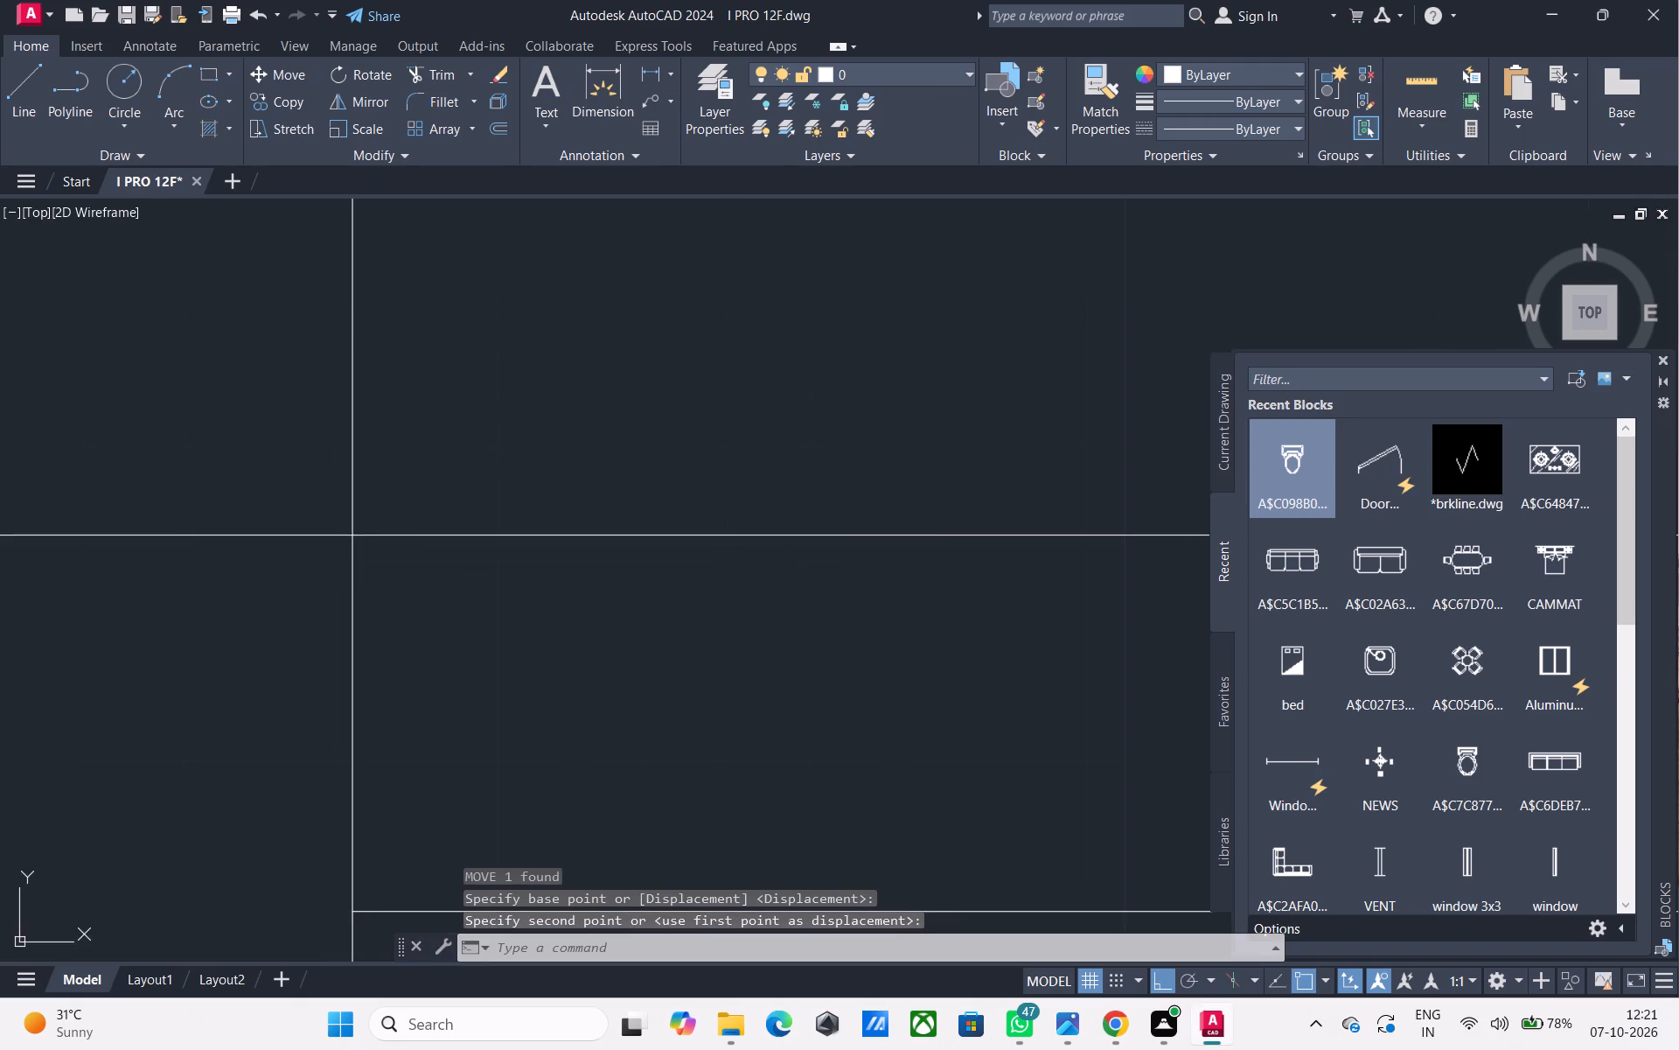
Trim the 48'-0" dimension line and adjacent extension line above the realigned cap line.
scroll(351, 535, down, 7)
middle_drag(353, 534, 324, 523)
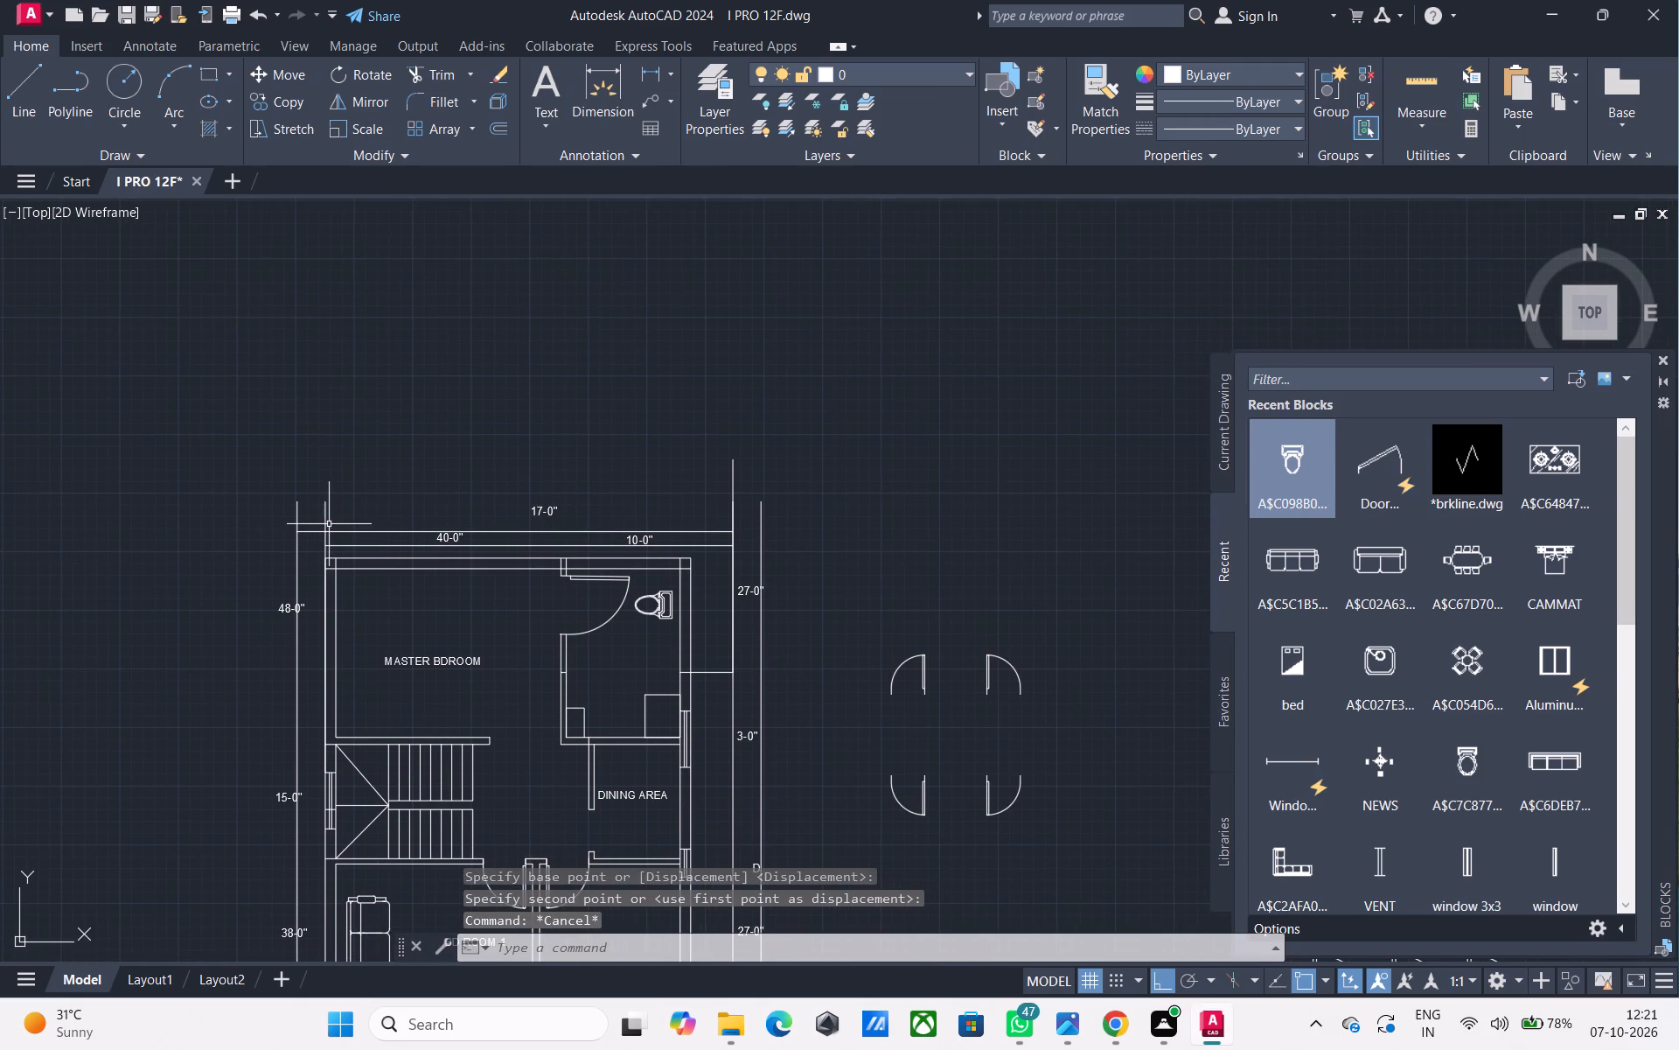
text(TR)
key(space)
click(336, 512)
click(265, 522)
Trim the extension line at the plan's right side where it projects above the upper top-dimension line.
middle_drag(657, 552, 626, 516)
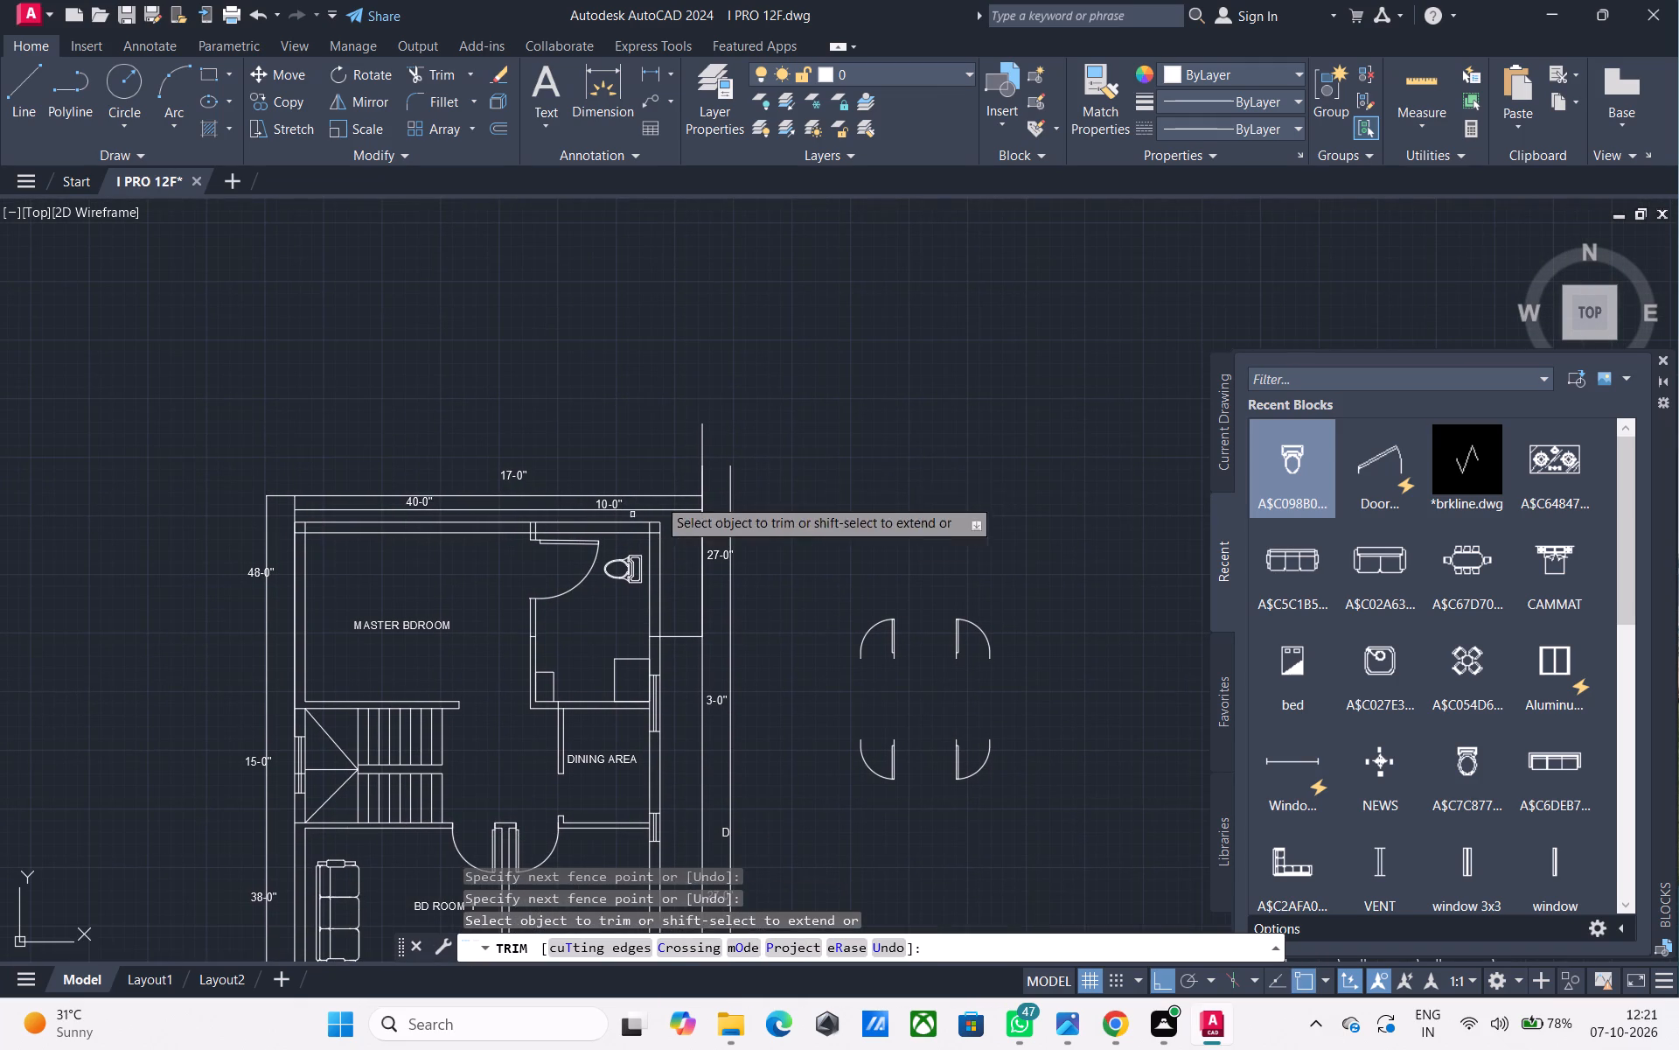
click(694, 465)
click(771, 458)
scroll(755, 431, down, 3)
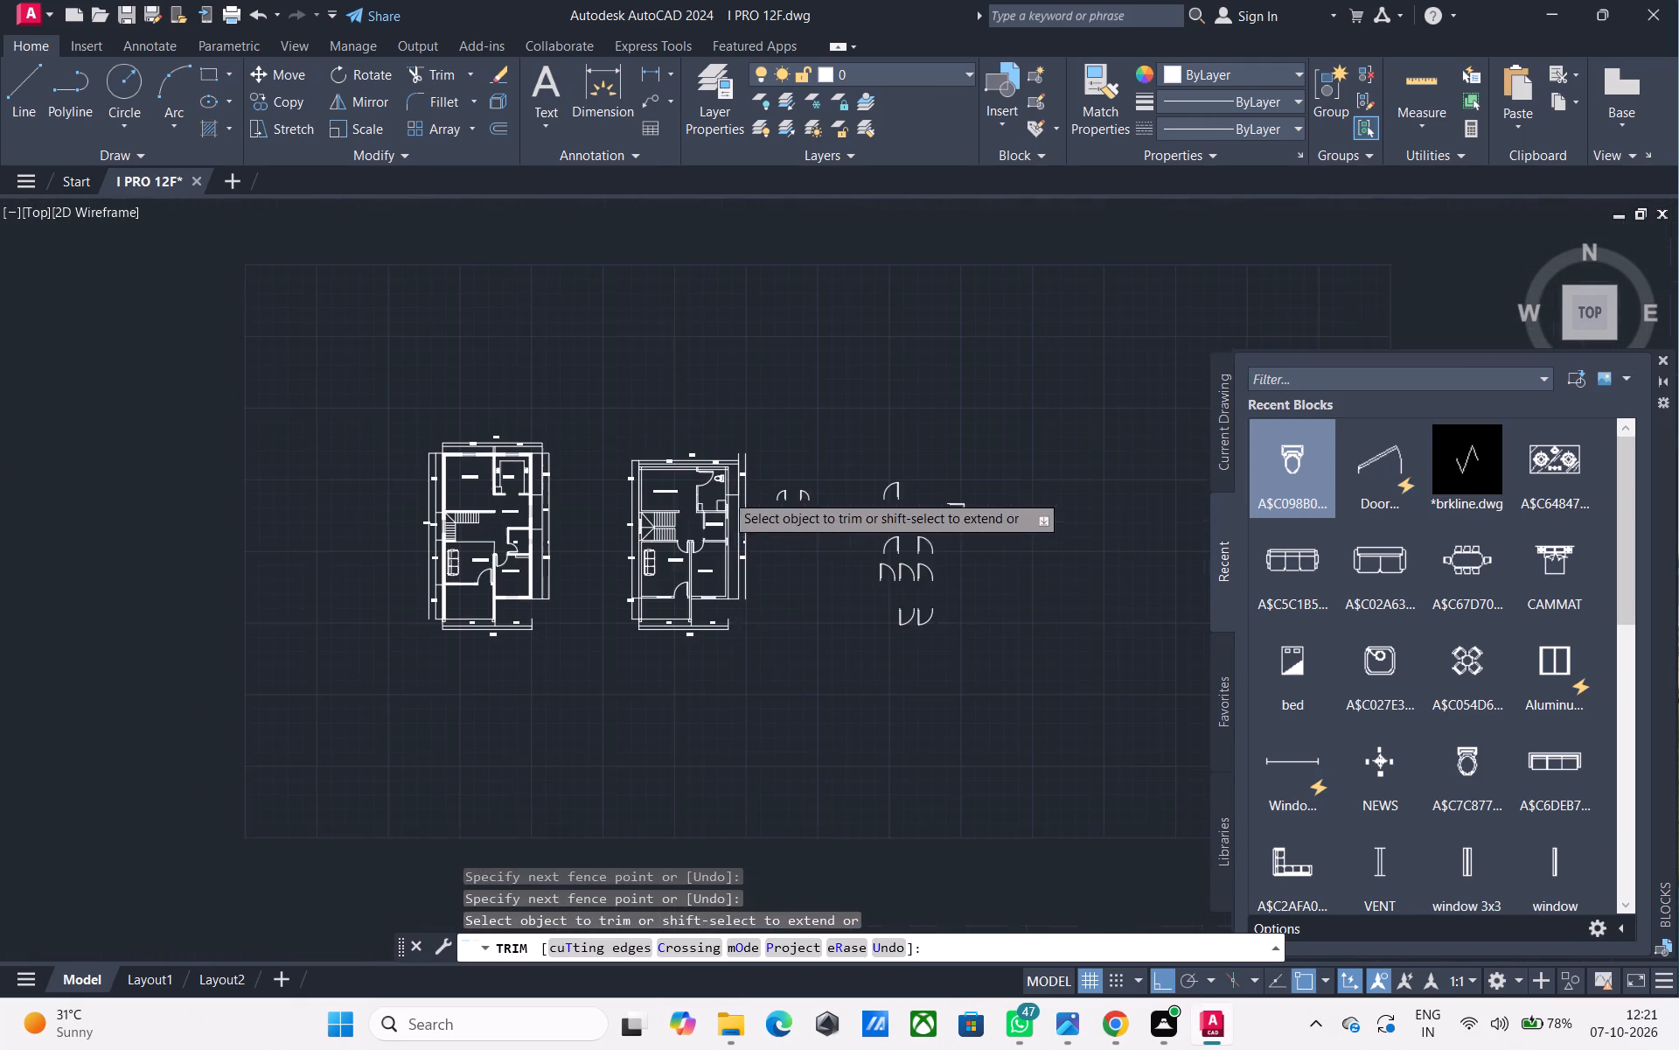
middle_drag(695, 501, 573, 530)
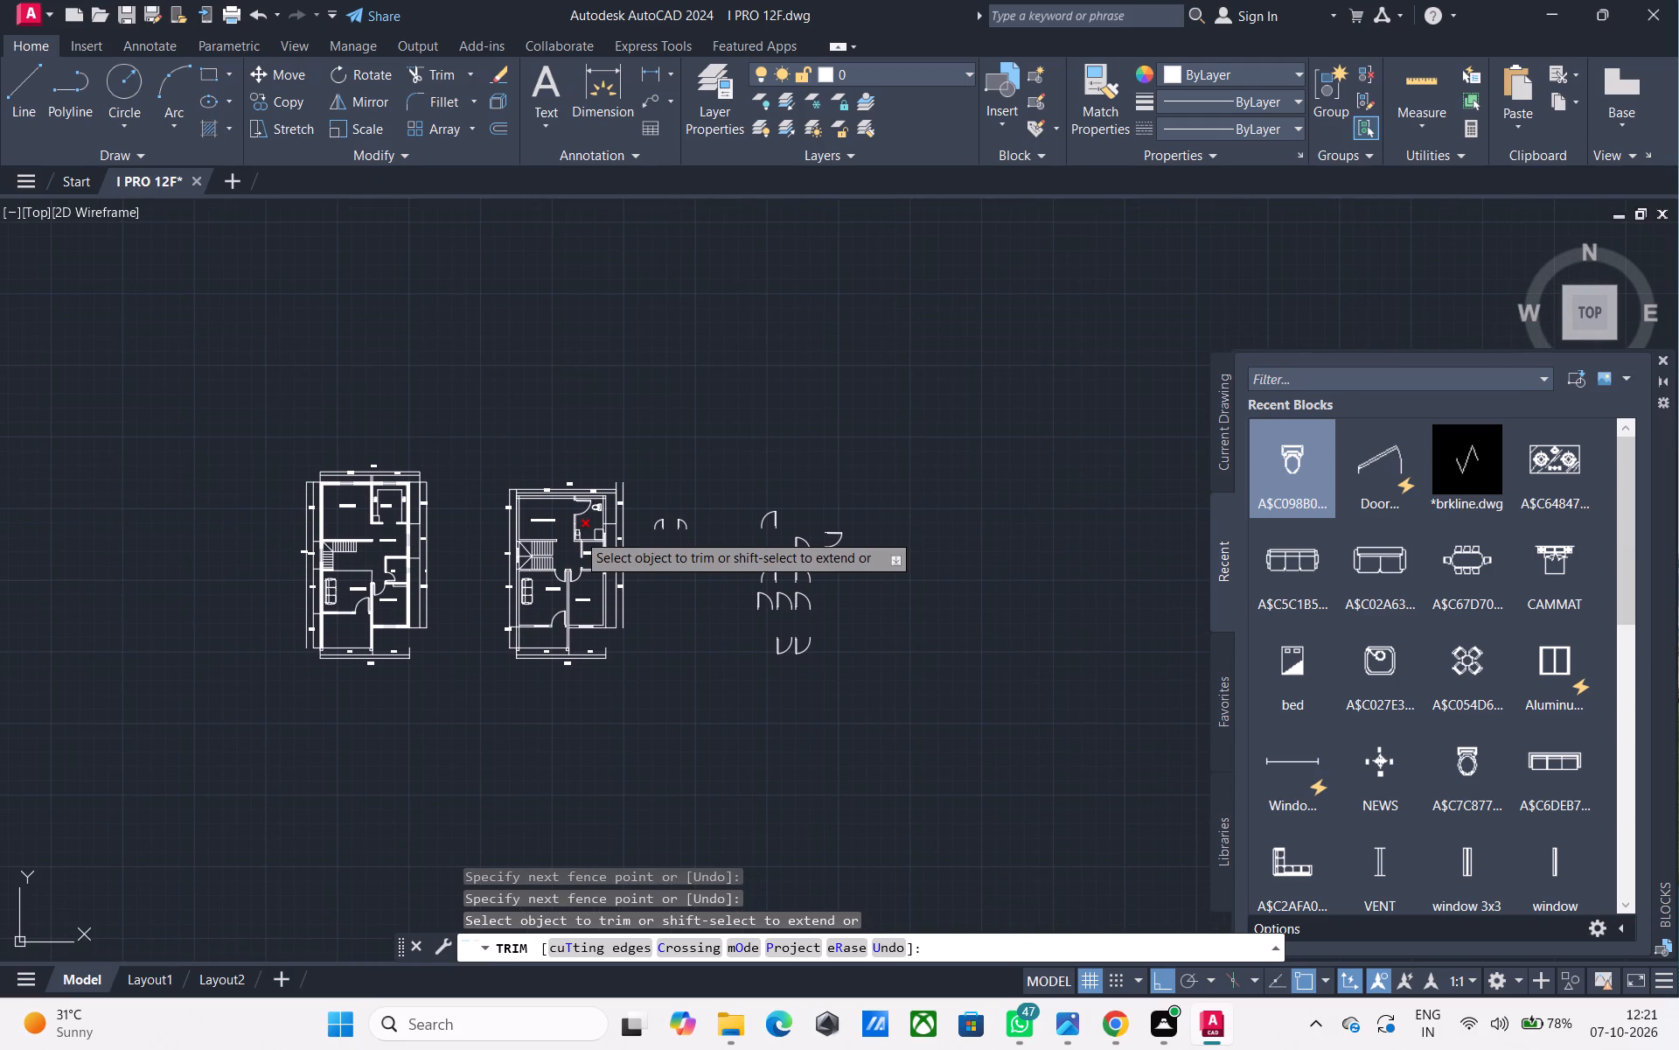
middle_drag(577, 533, 628, 586)
scroll(630, 566, up, 3)
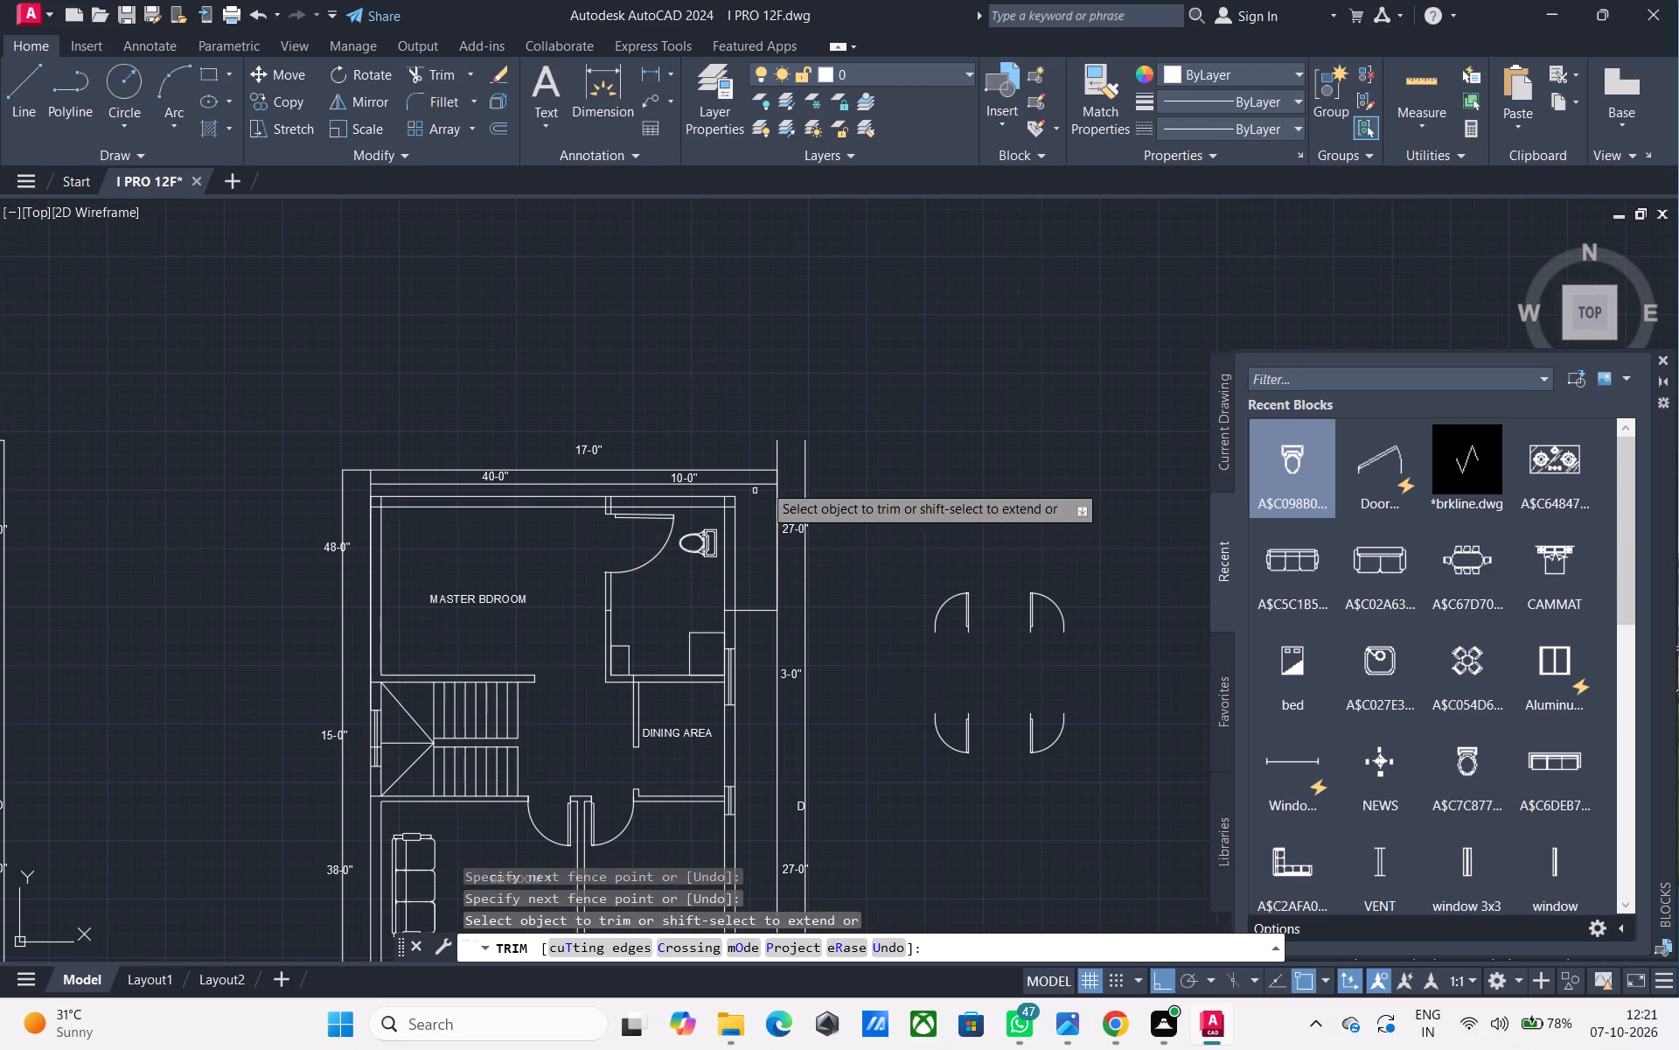
click(776, 454)
key(Escape)
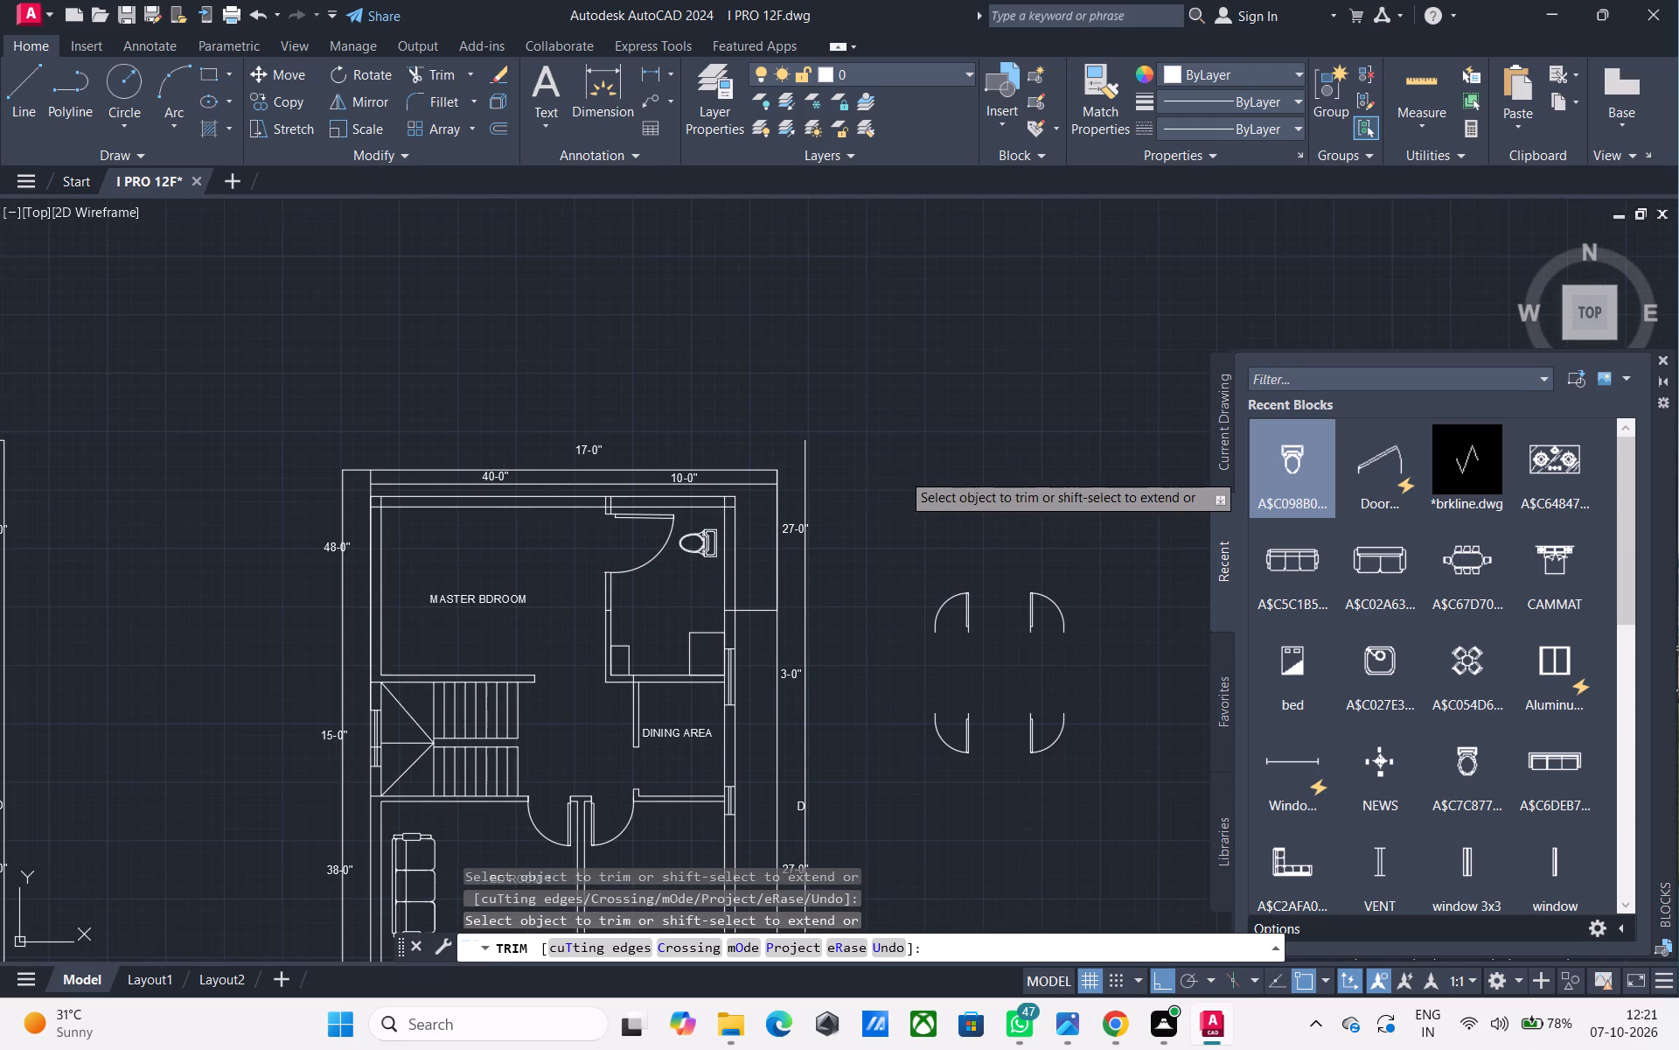
Draw a line extending the upper top-dimension line from its right end to the outer vertical dimension line.
text(L)
key(space)
scroll(757, 477, up, 2)
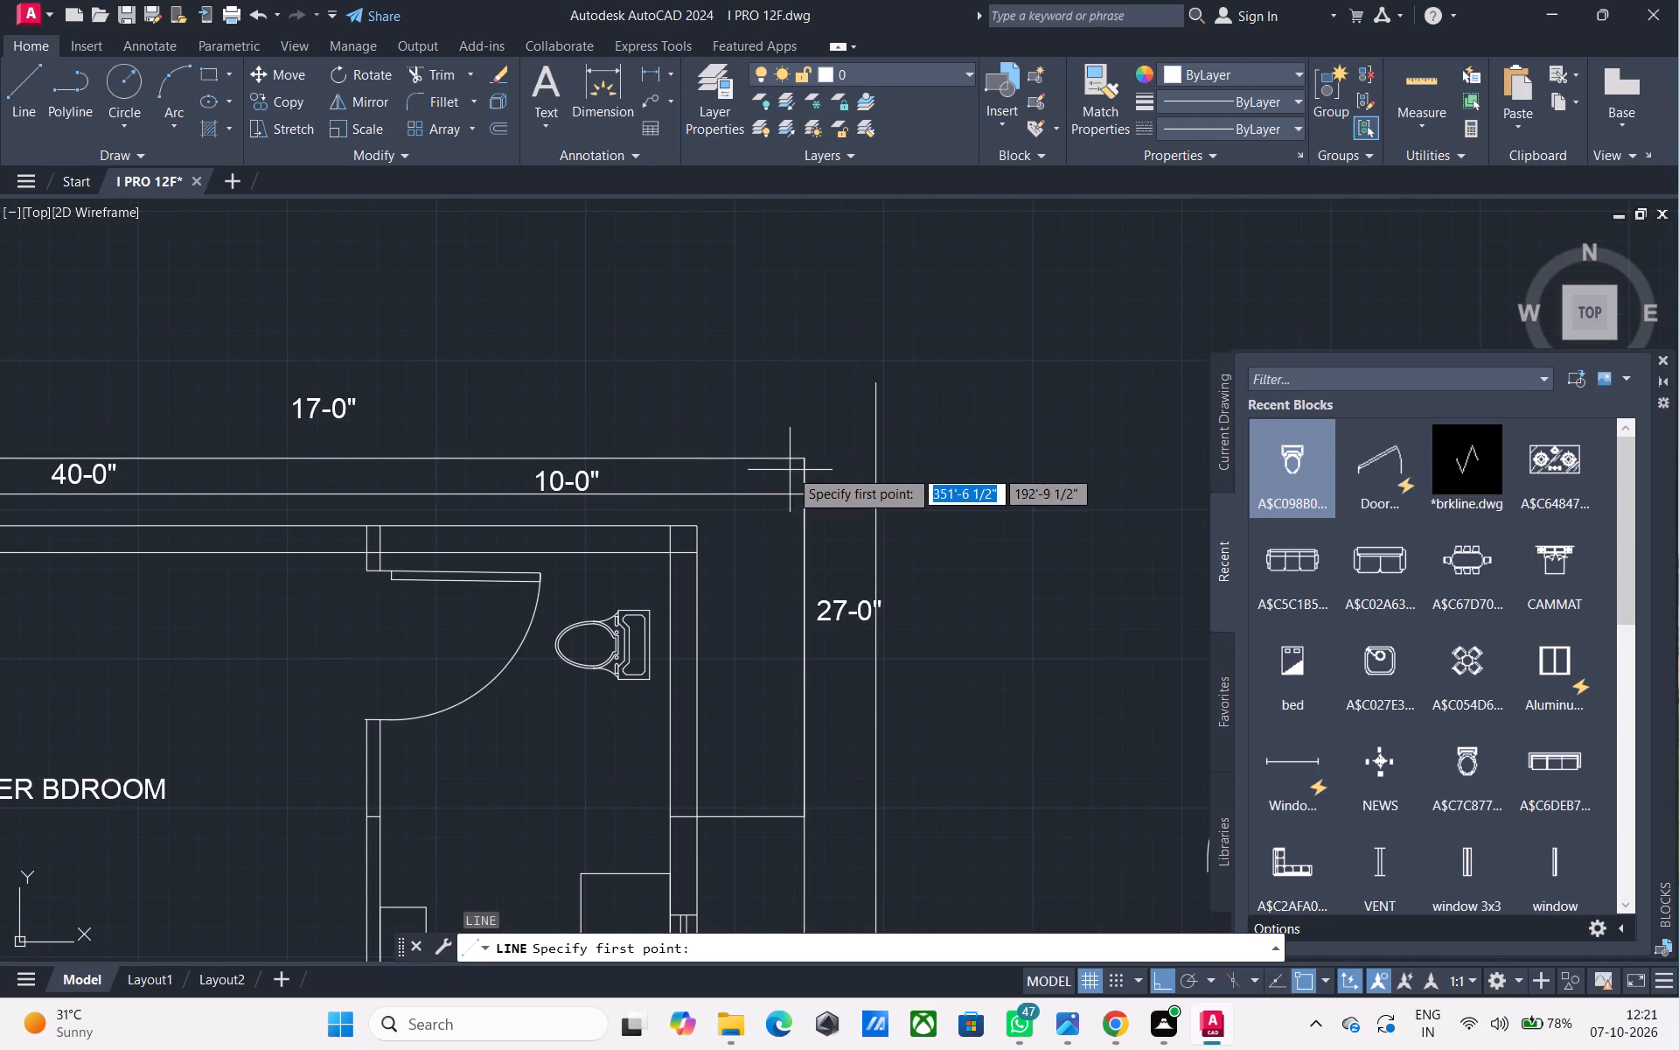
click(805, 459)
click(882, 463)
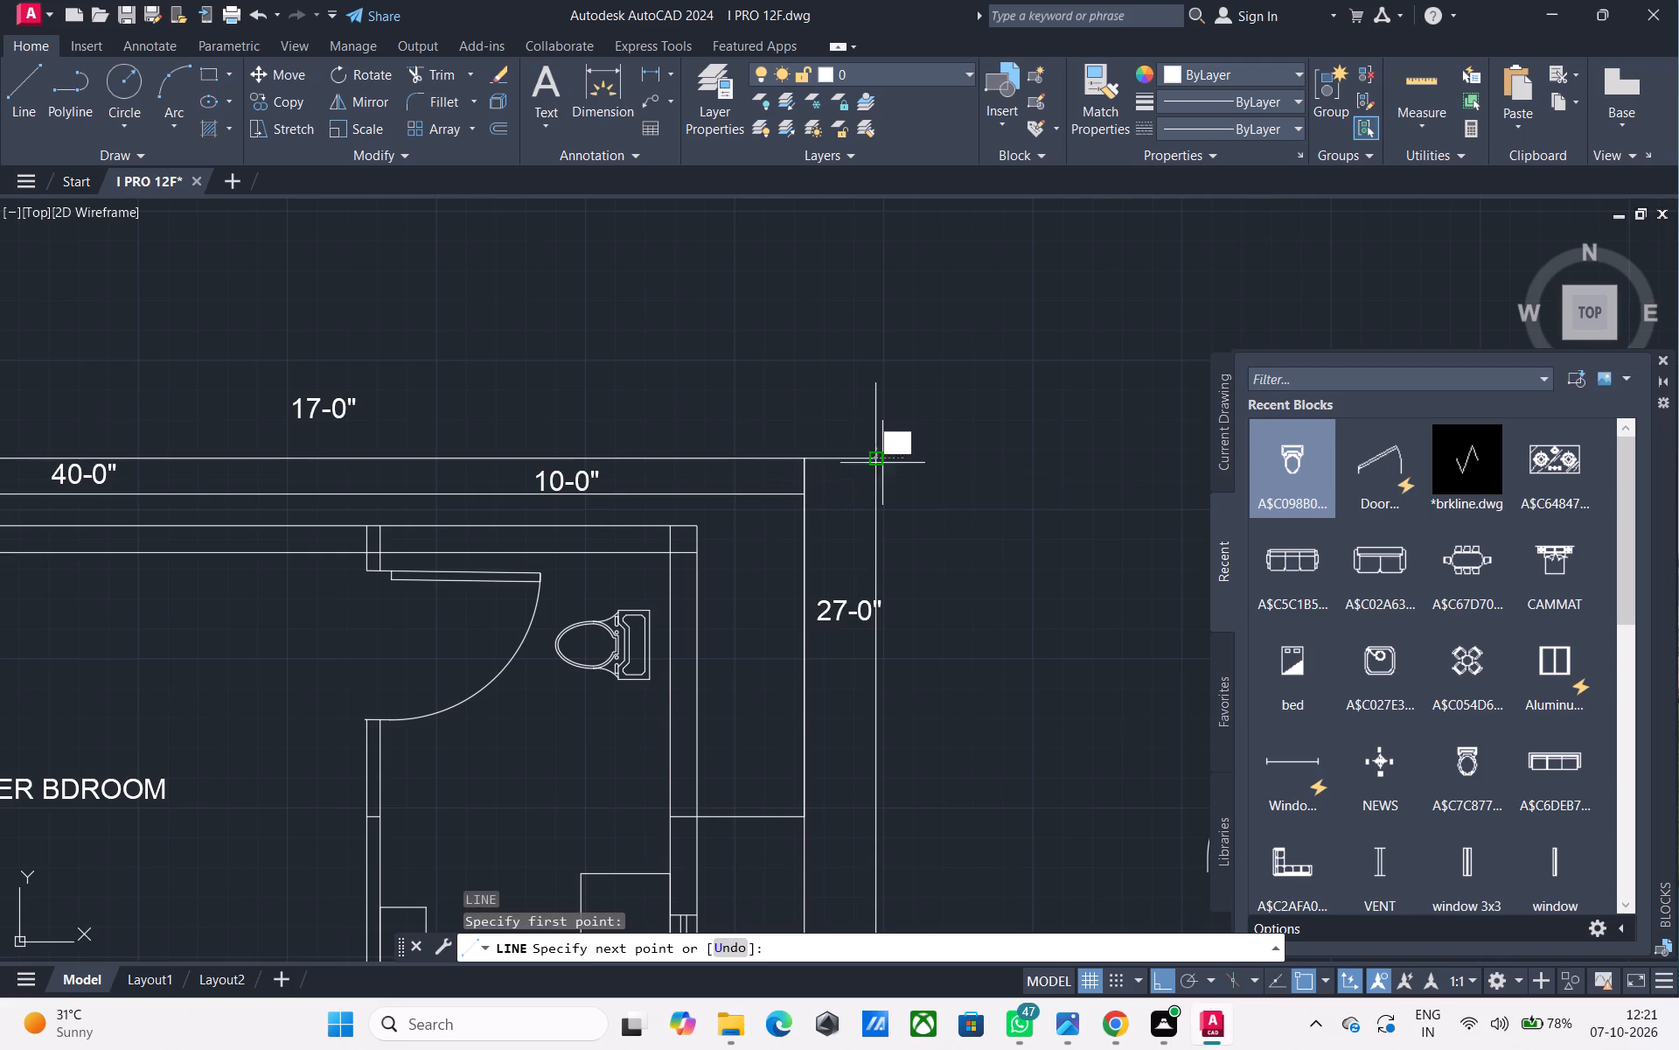
key(Escape)
Draw a short vertical line from the plan's top-right outer wall corner up to the lower top-dimension line.
scroll(882, 463, down, 2)
middle_drag(882, 465, 763, 318)
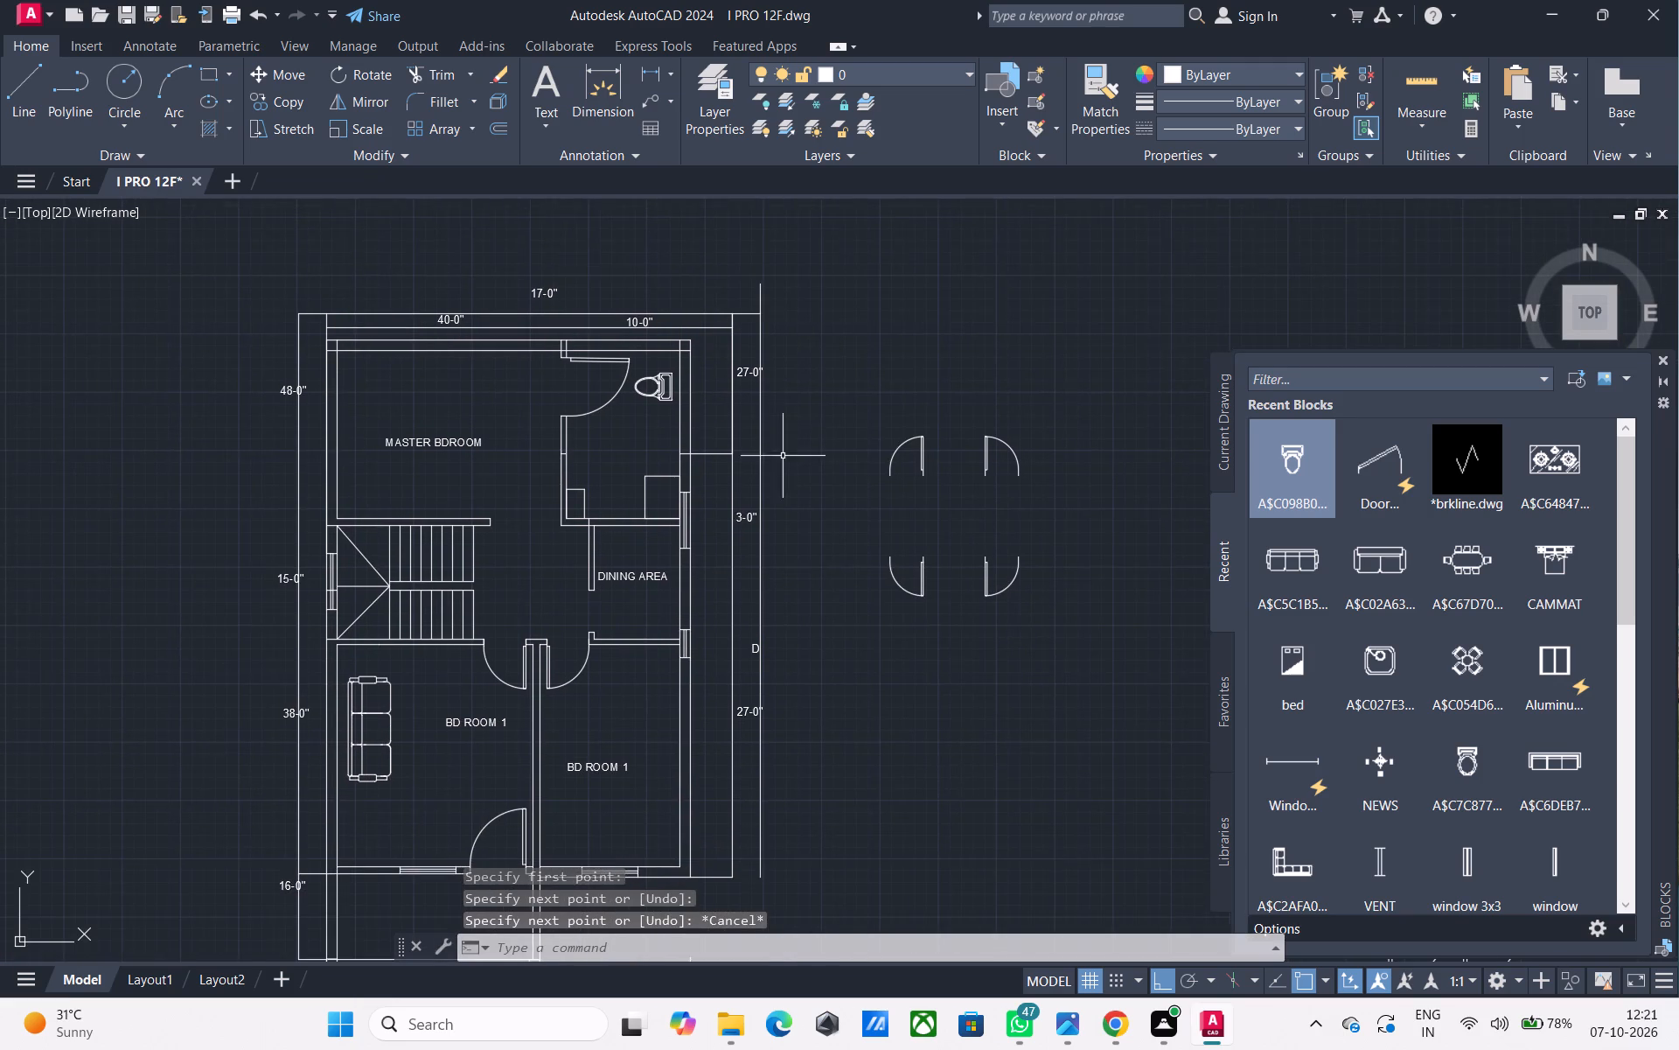
middle_drag(784, 458, 806, 481)
middle_drag(763, 380, 757, 297)
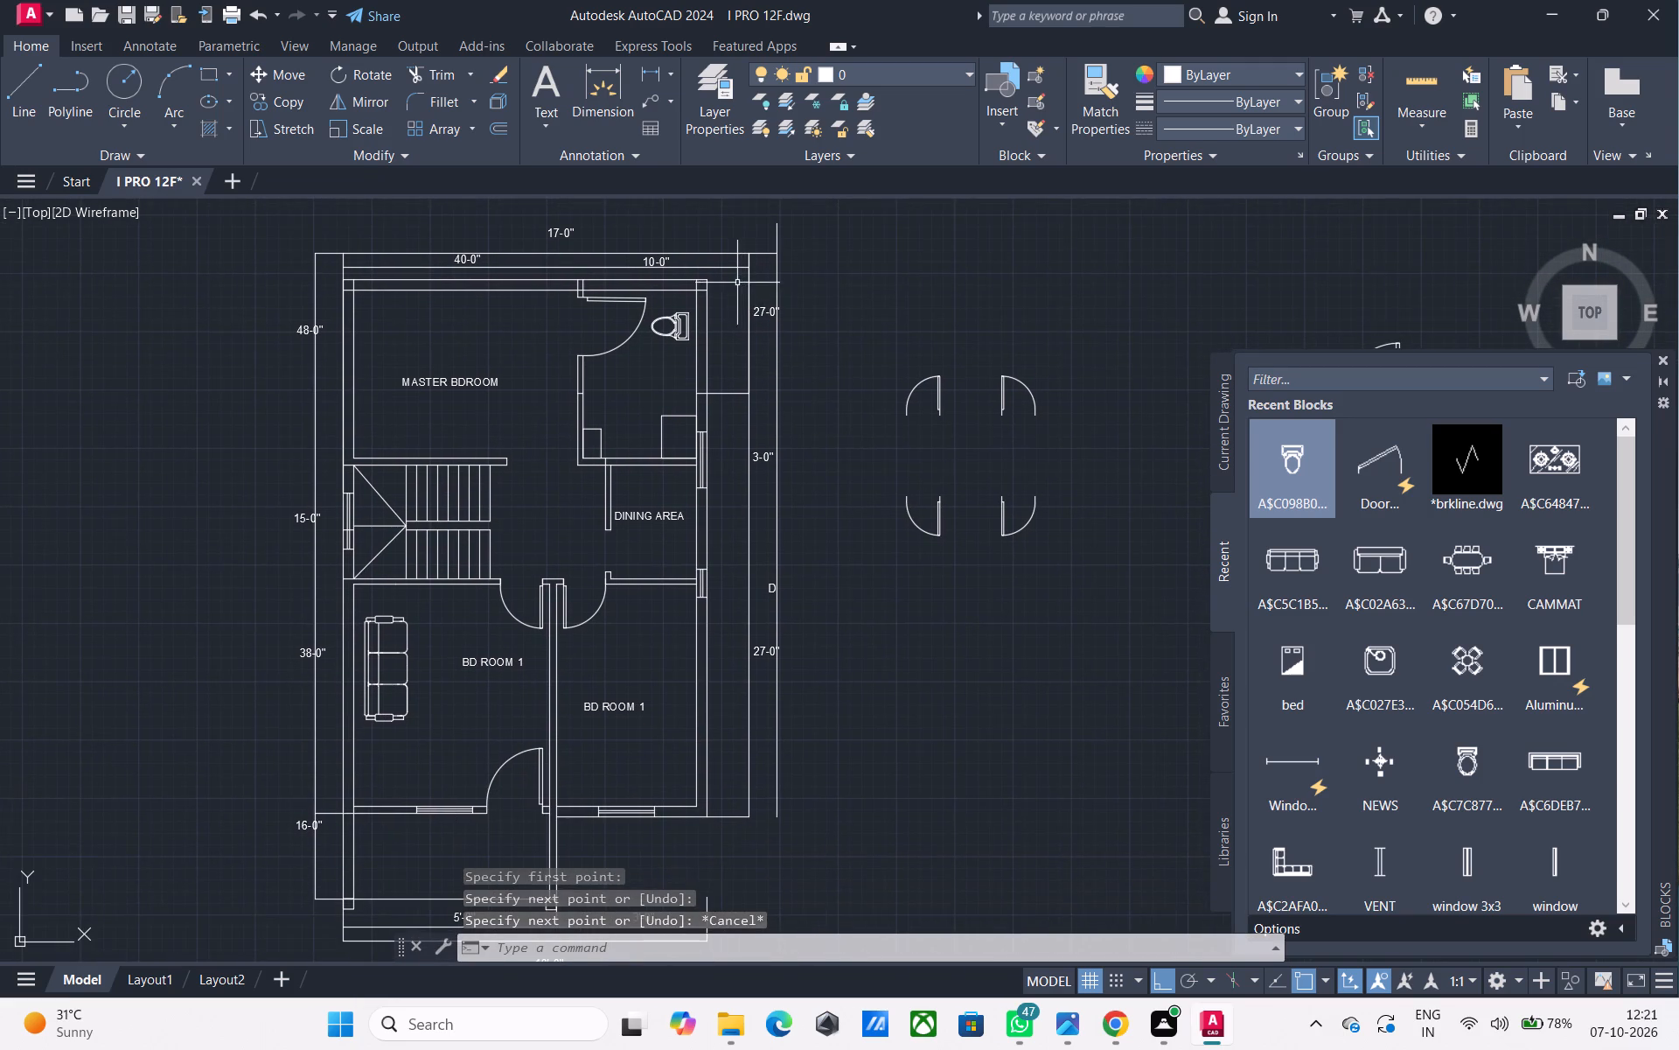
scroll(712, 283, up, 2)
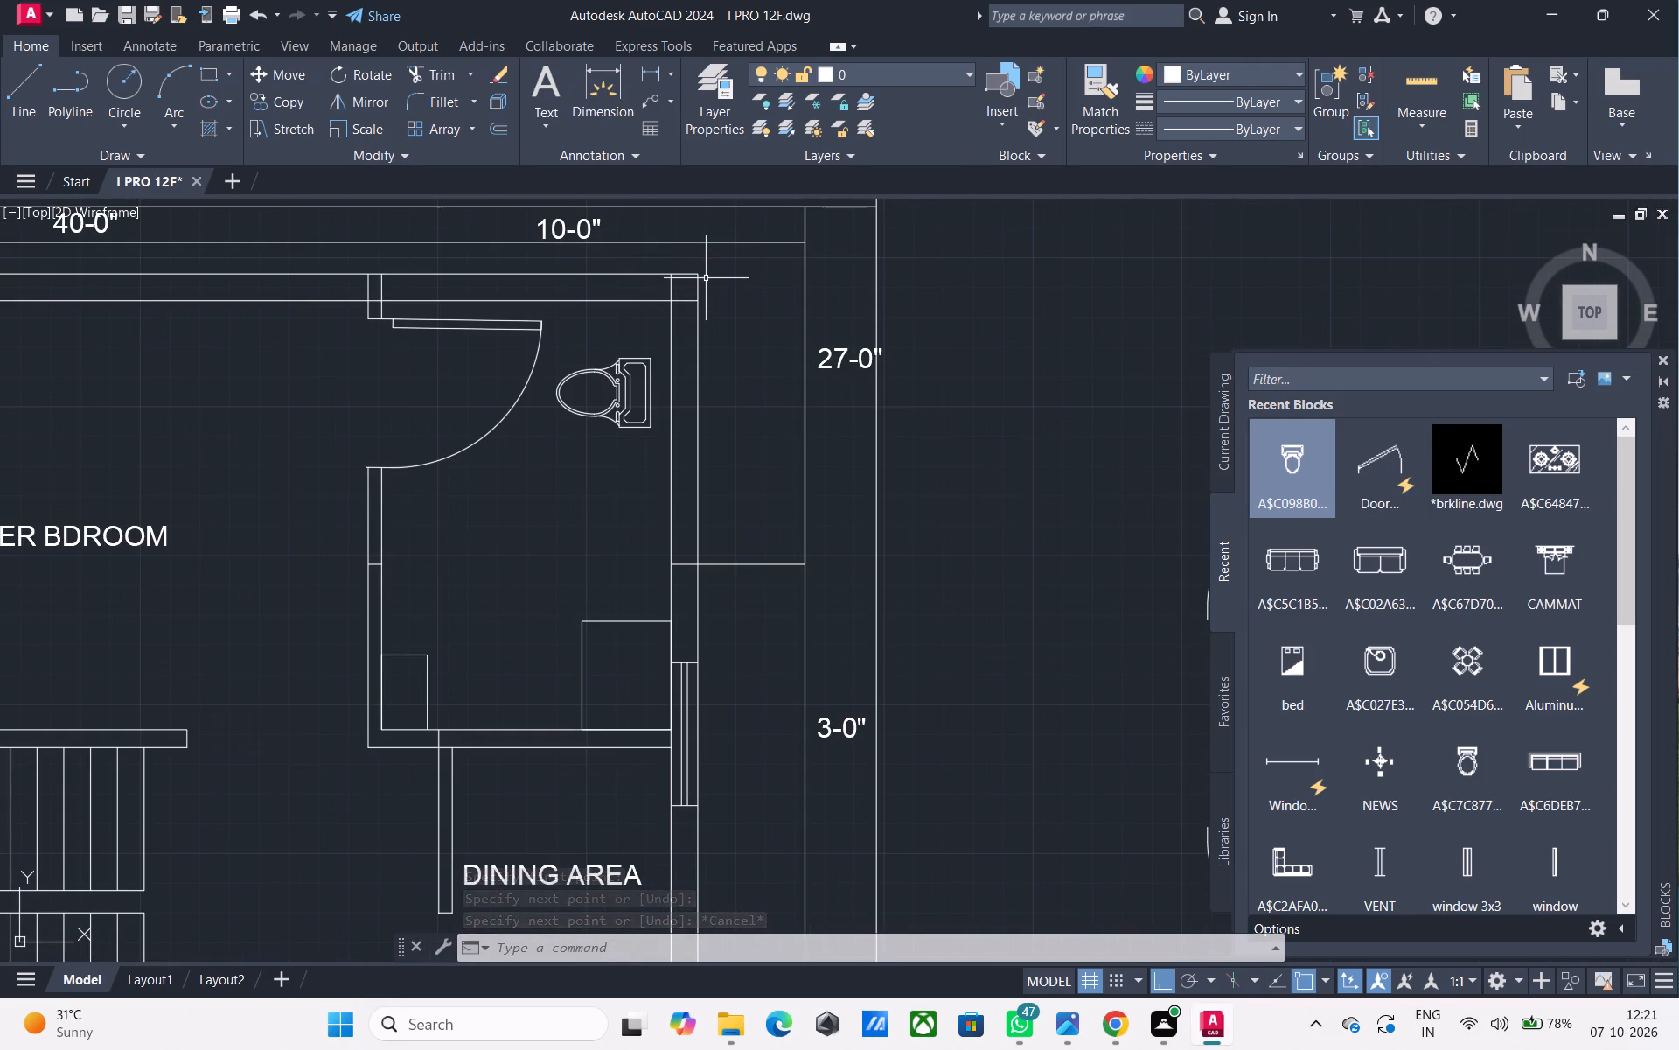
key(l)
key(space)
click(700, 277)
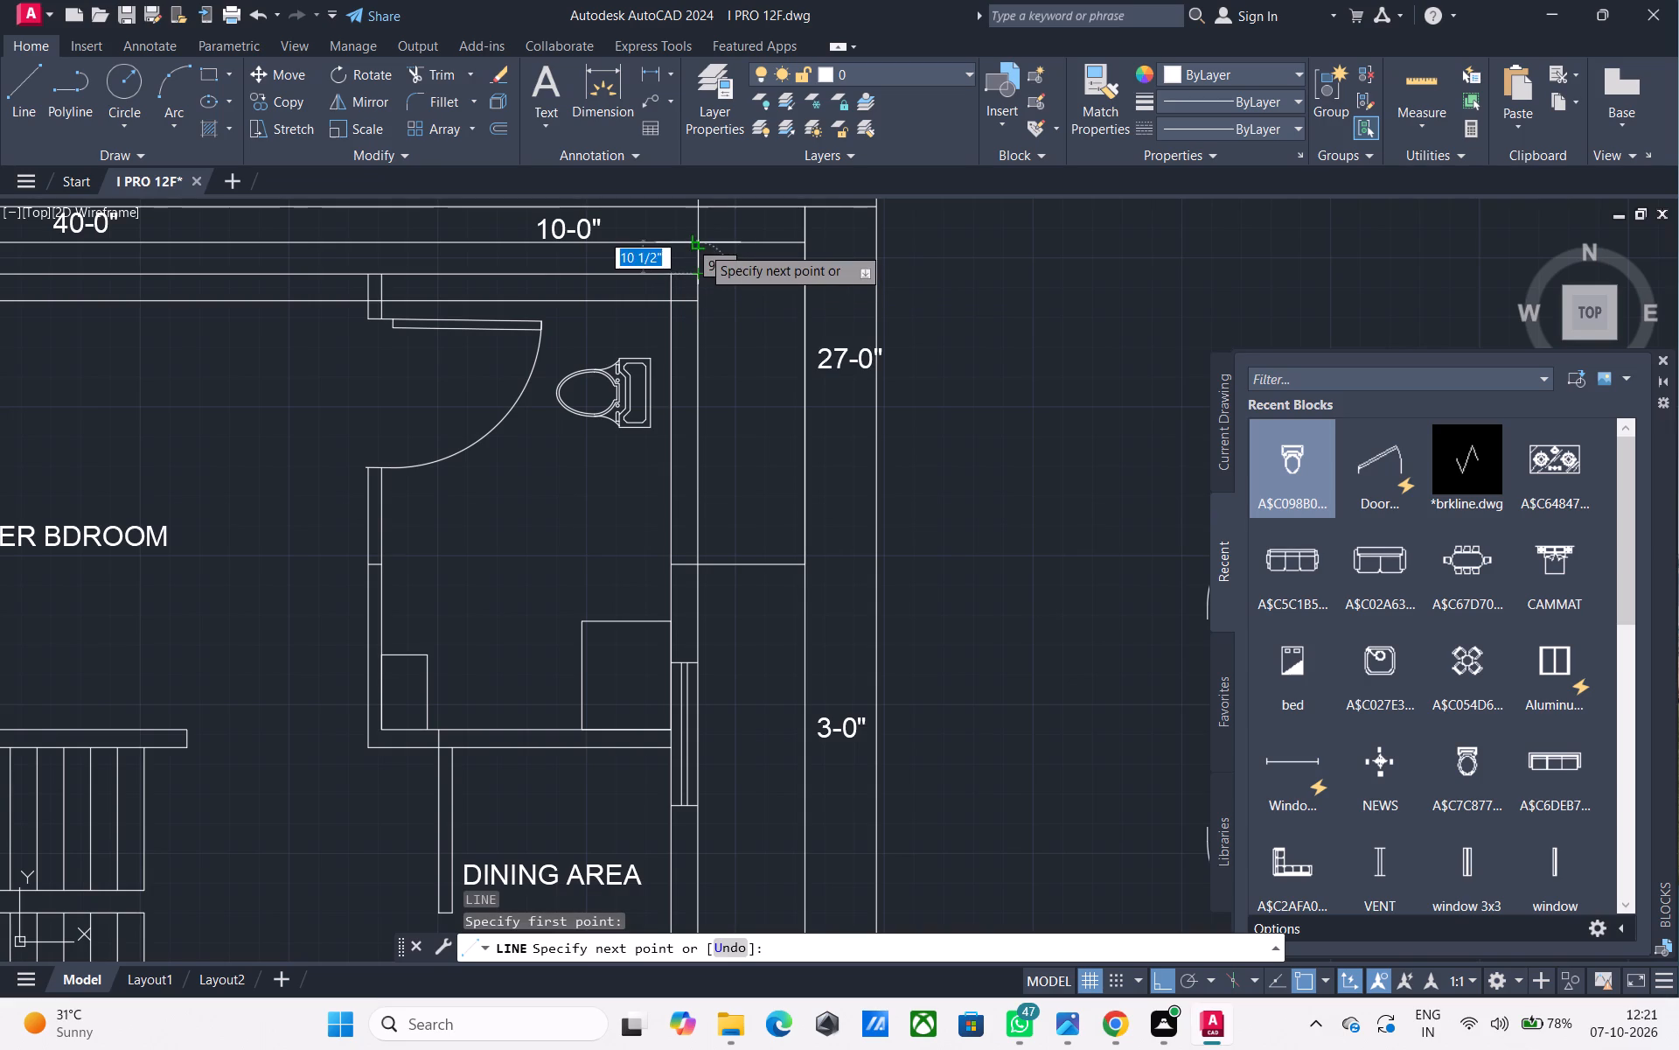
click(701, 245)
key(Escape)
Draw a short line joining the bottom ends of the two vertical dimension lines on the plan's right side.
scroll(769, 310, down, 1)
middle_drag(770, 310, 752, 291)
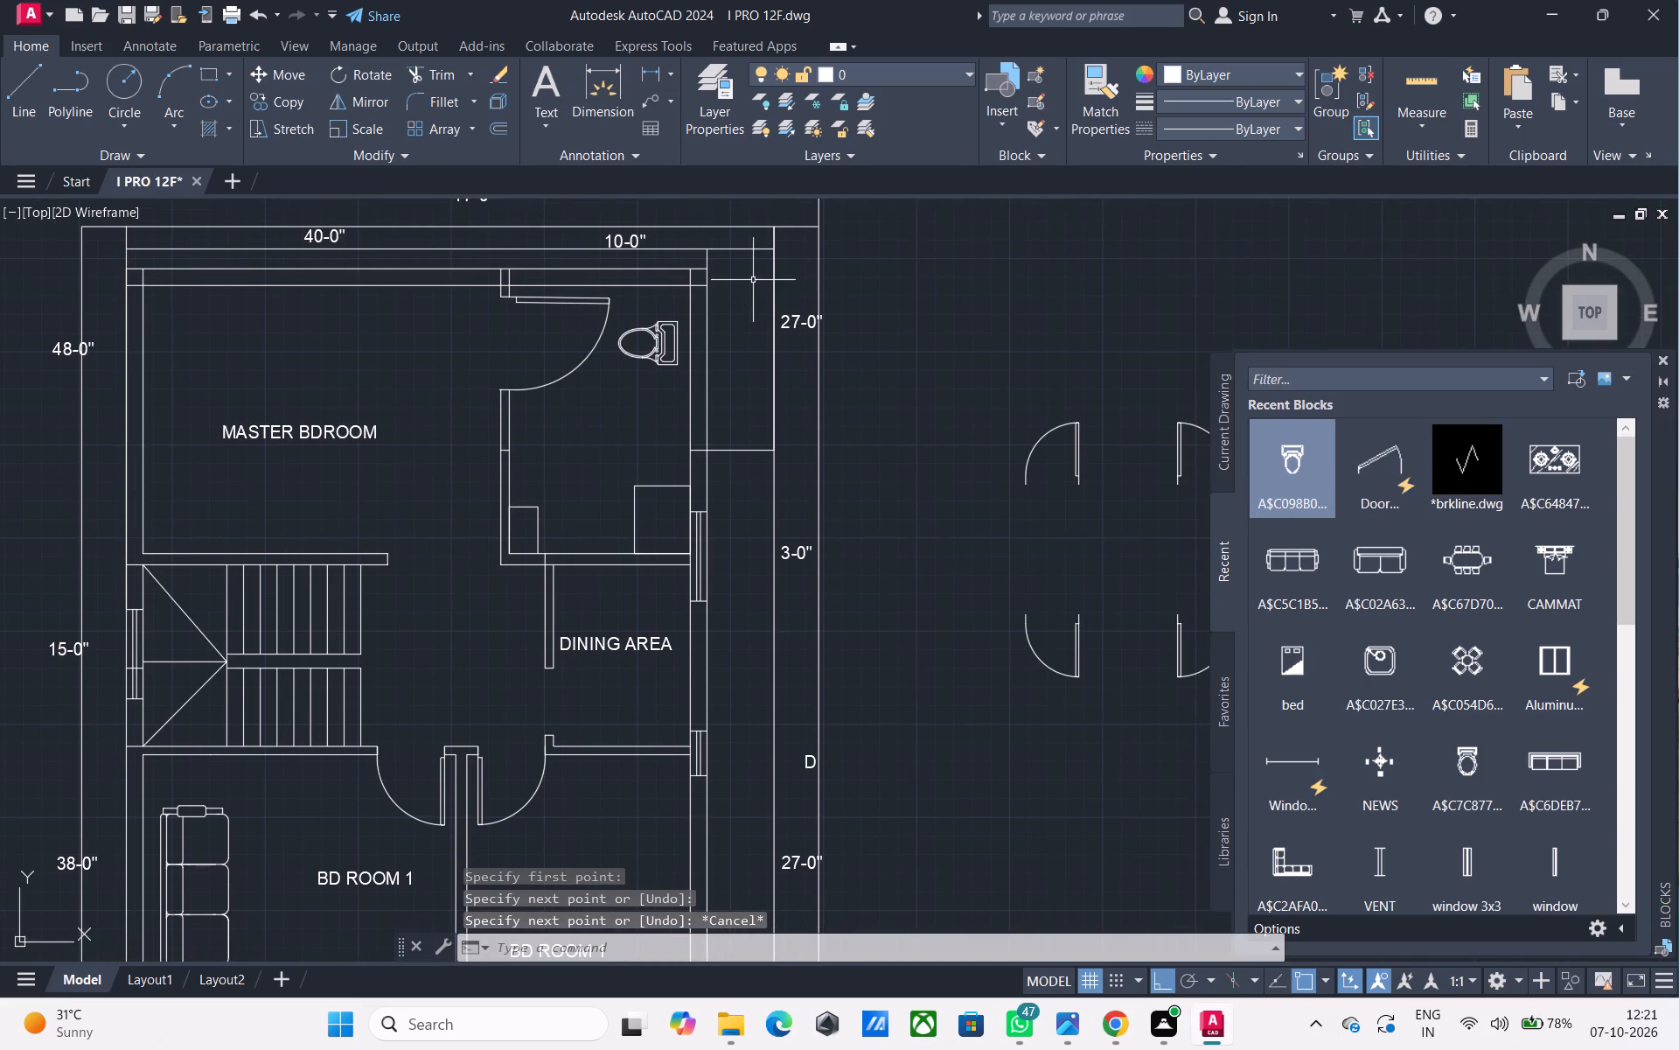
scroll(753, 280, down, 1)
middle_drag(753, 280, 735, 269)
middle_drag(767, 455, 723, 369)
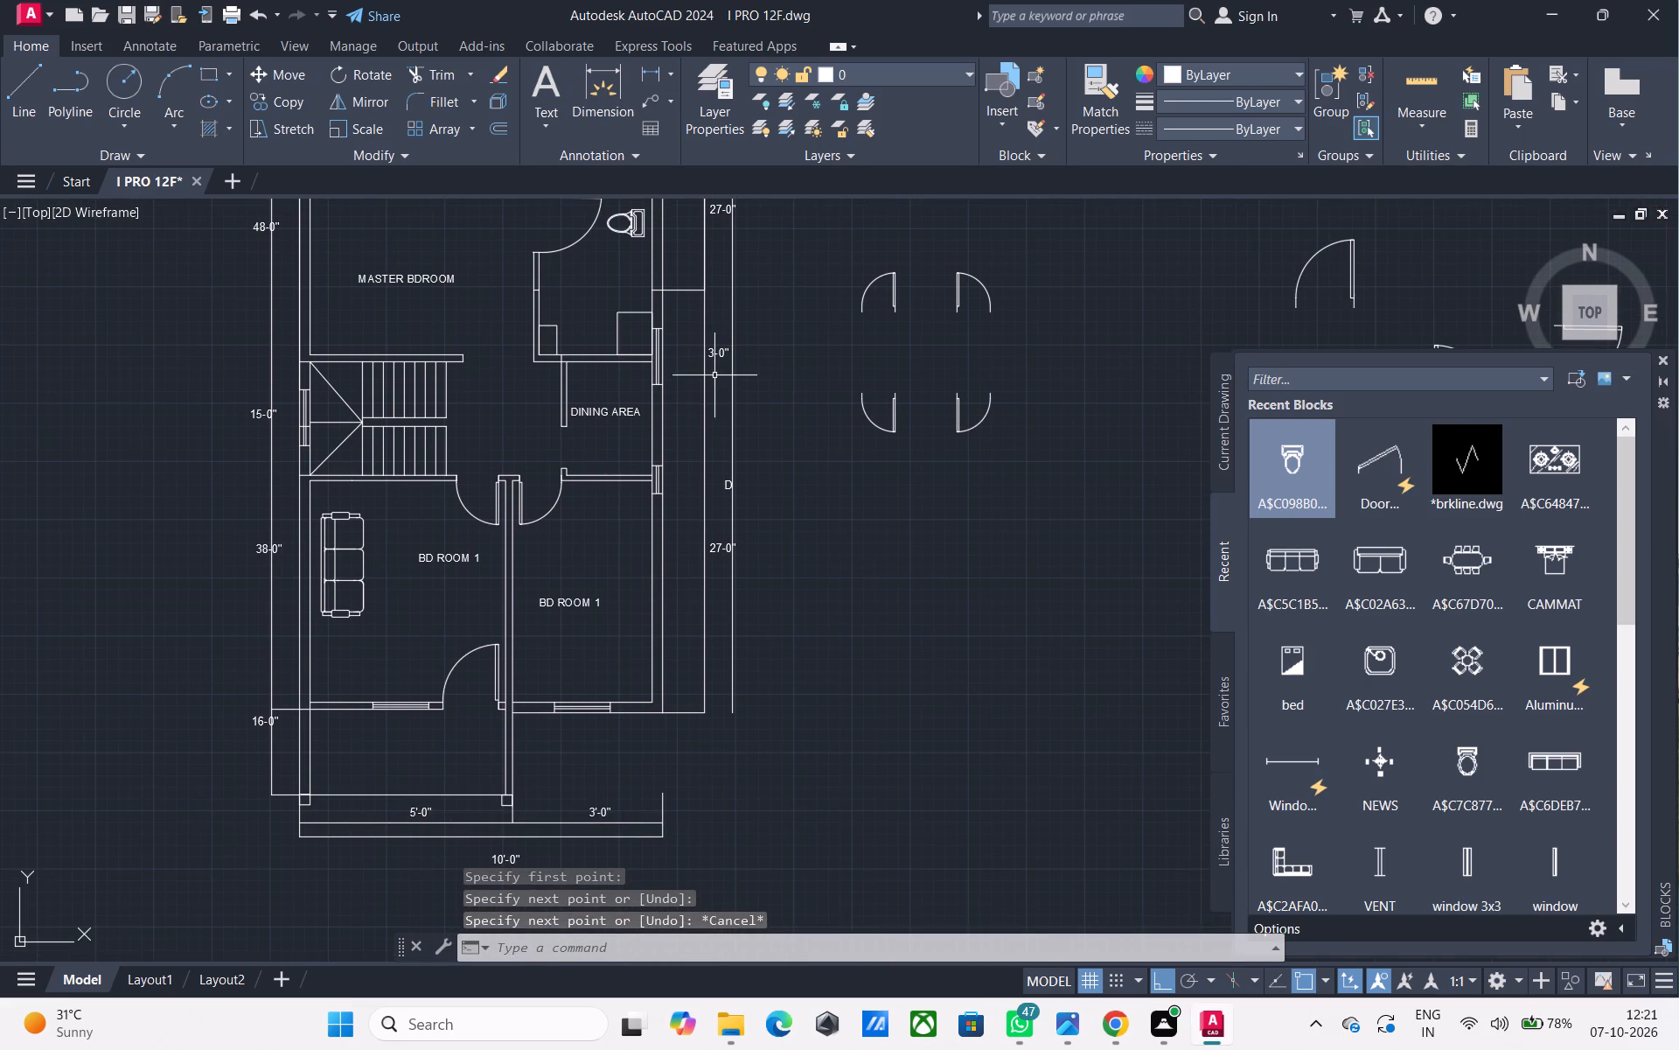
text(L)
key(space)
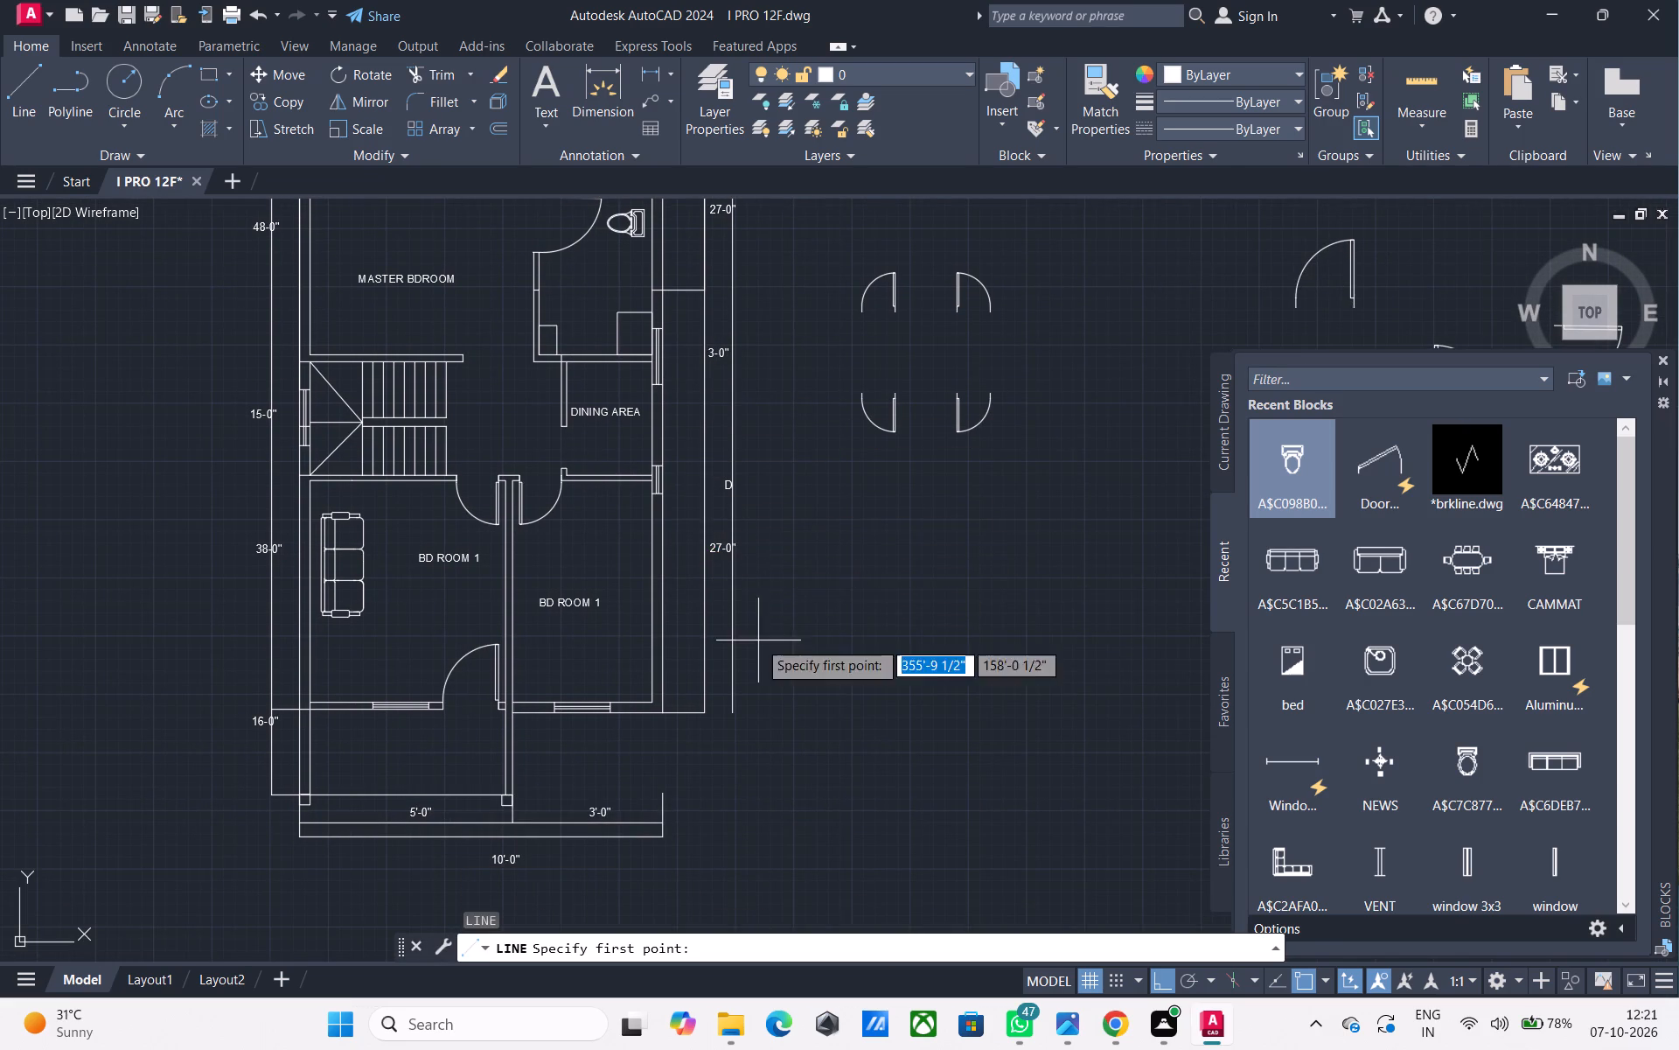
click(736, 711)
click(707, 707)
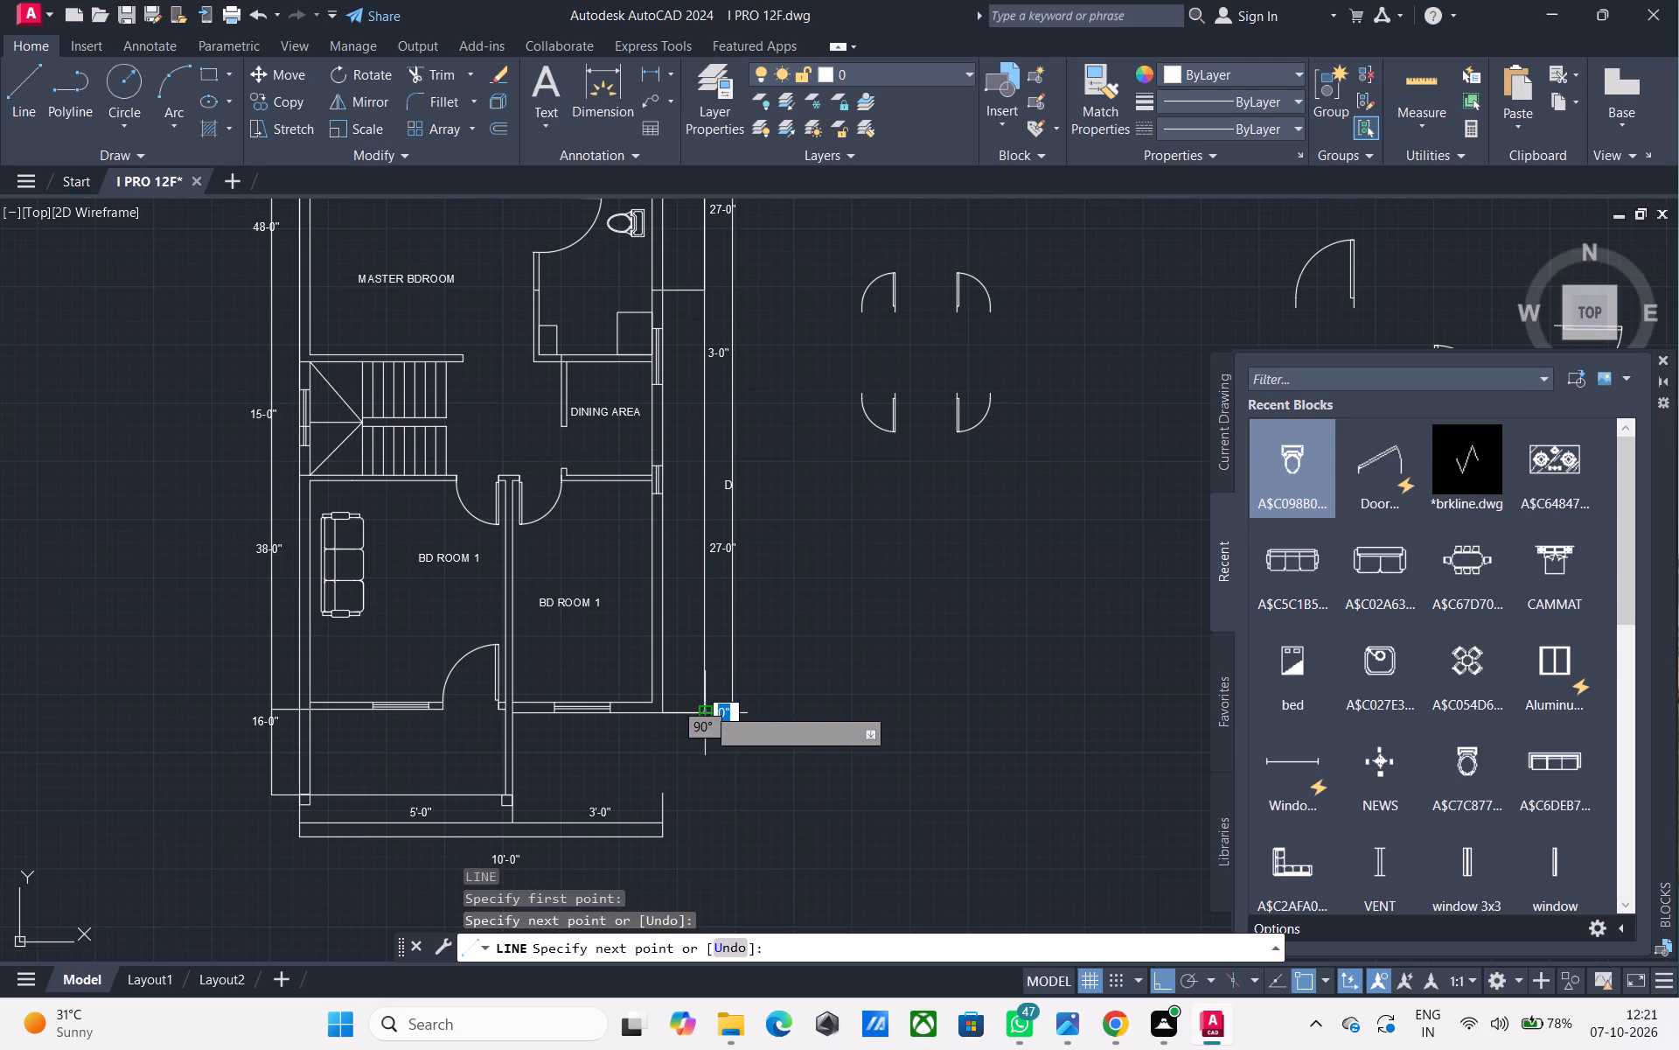
key(Escape)
Delete the sofa from the left BD ROOM 1.
scroll(710, 688, down, 2)
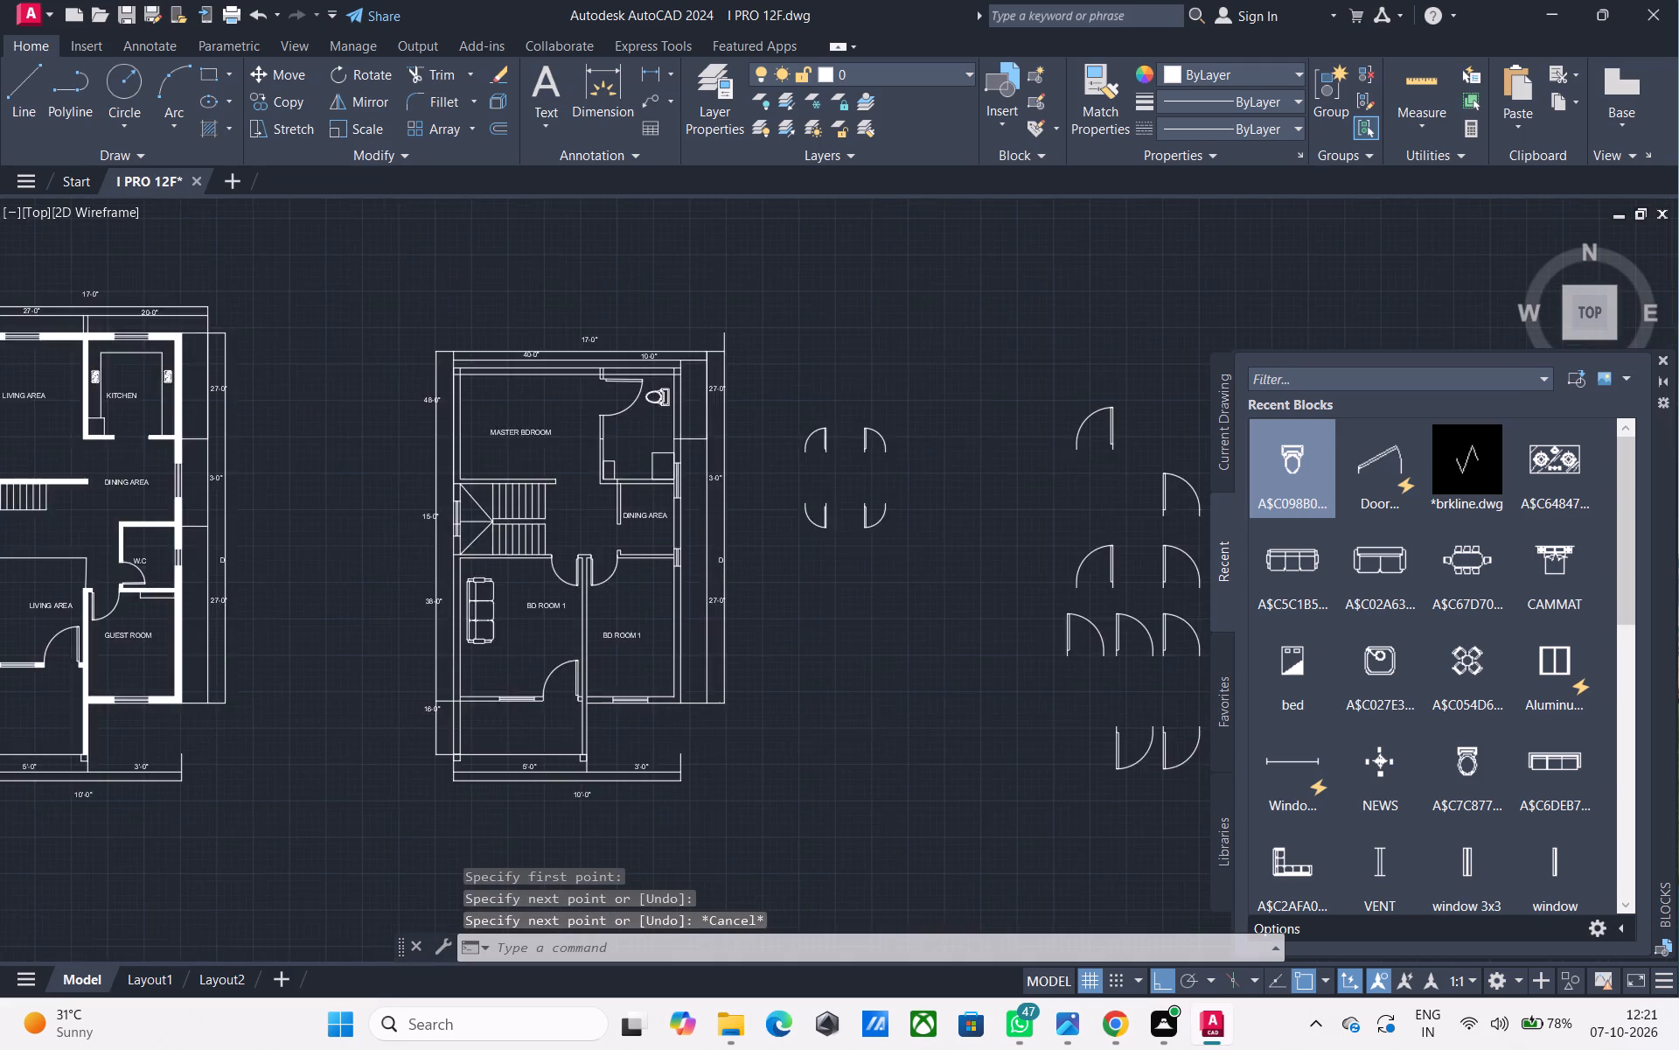
scroll(714, 692, down, 1)
middle_drag(711, 693, 660, 687)
scroll(644, 597, up, 2)
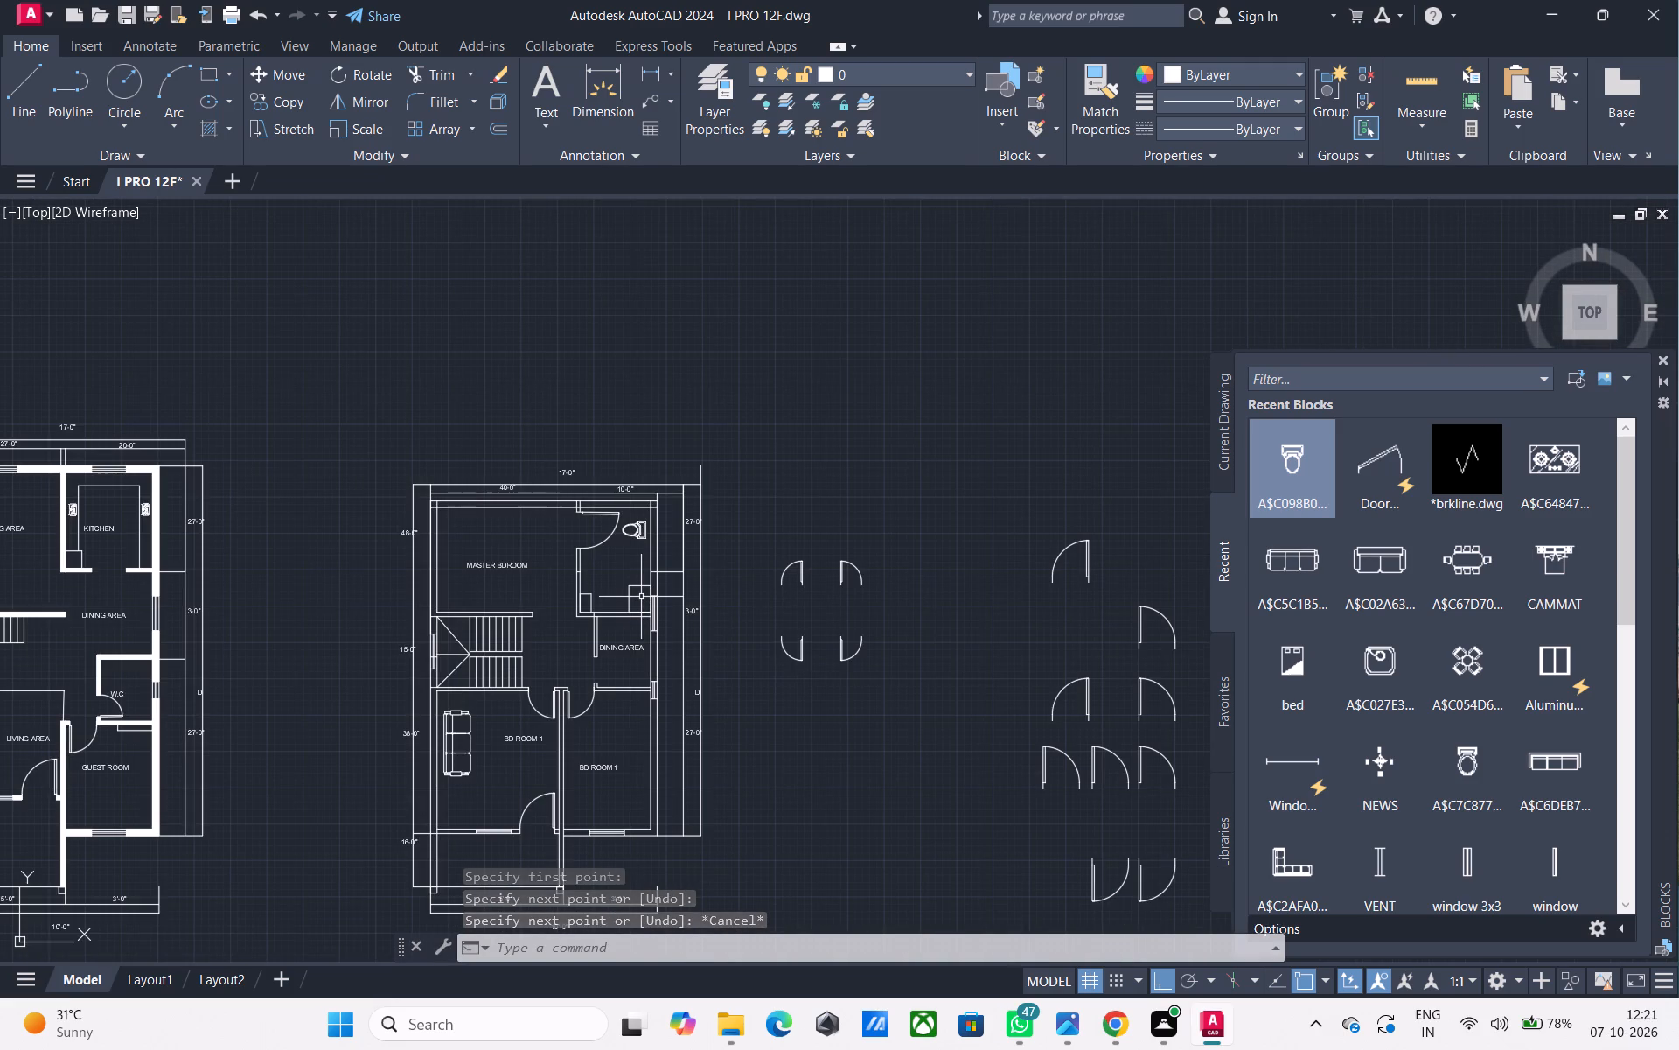
middle_drag(576, 617, 554, 580)
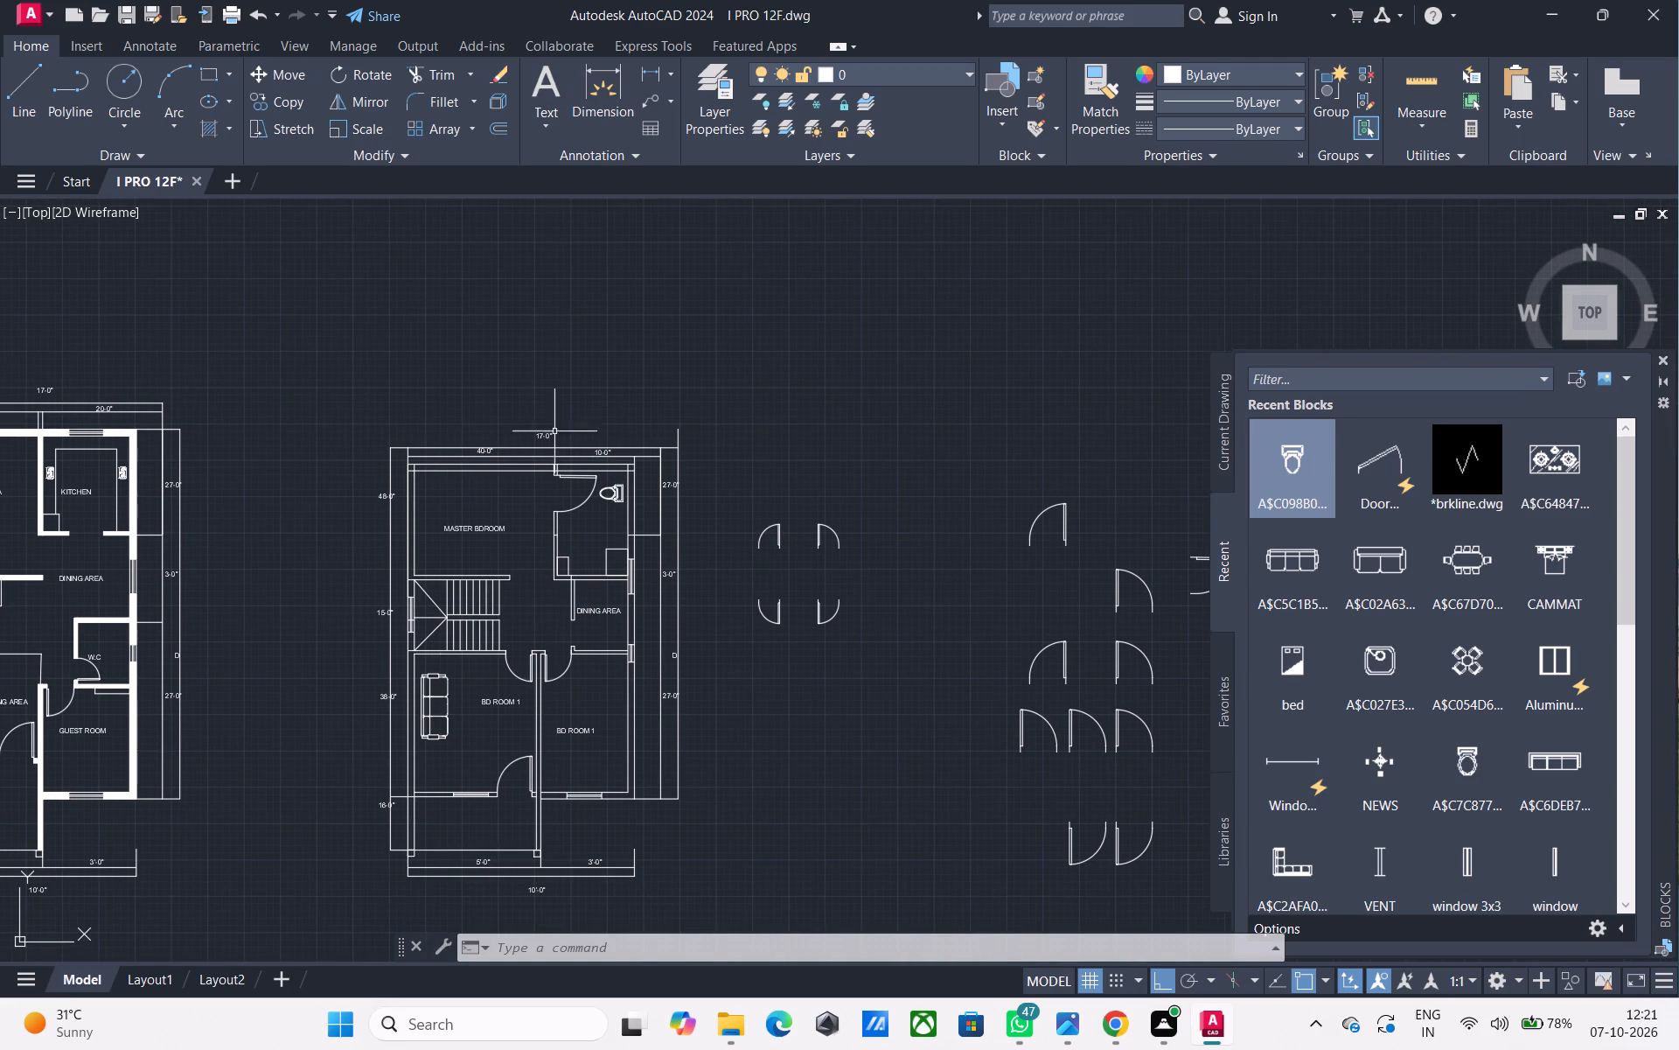
middle_drag(470, 710, 437, 666)
click(410, 688)
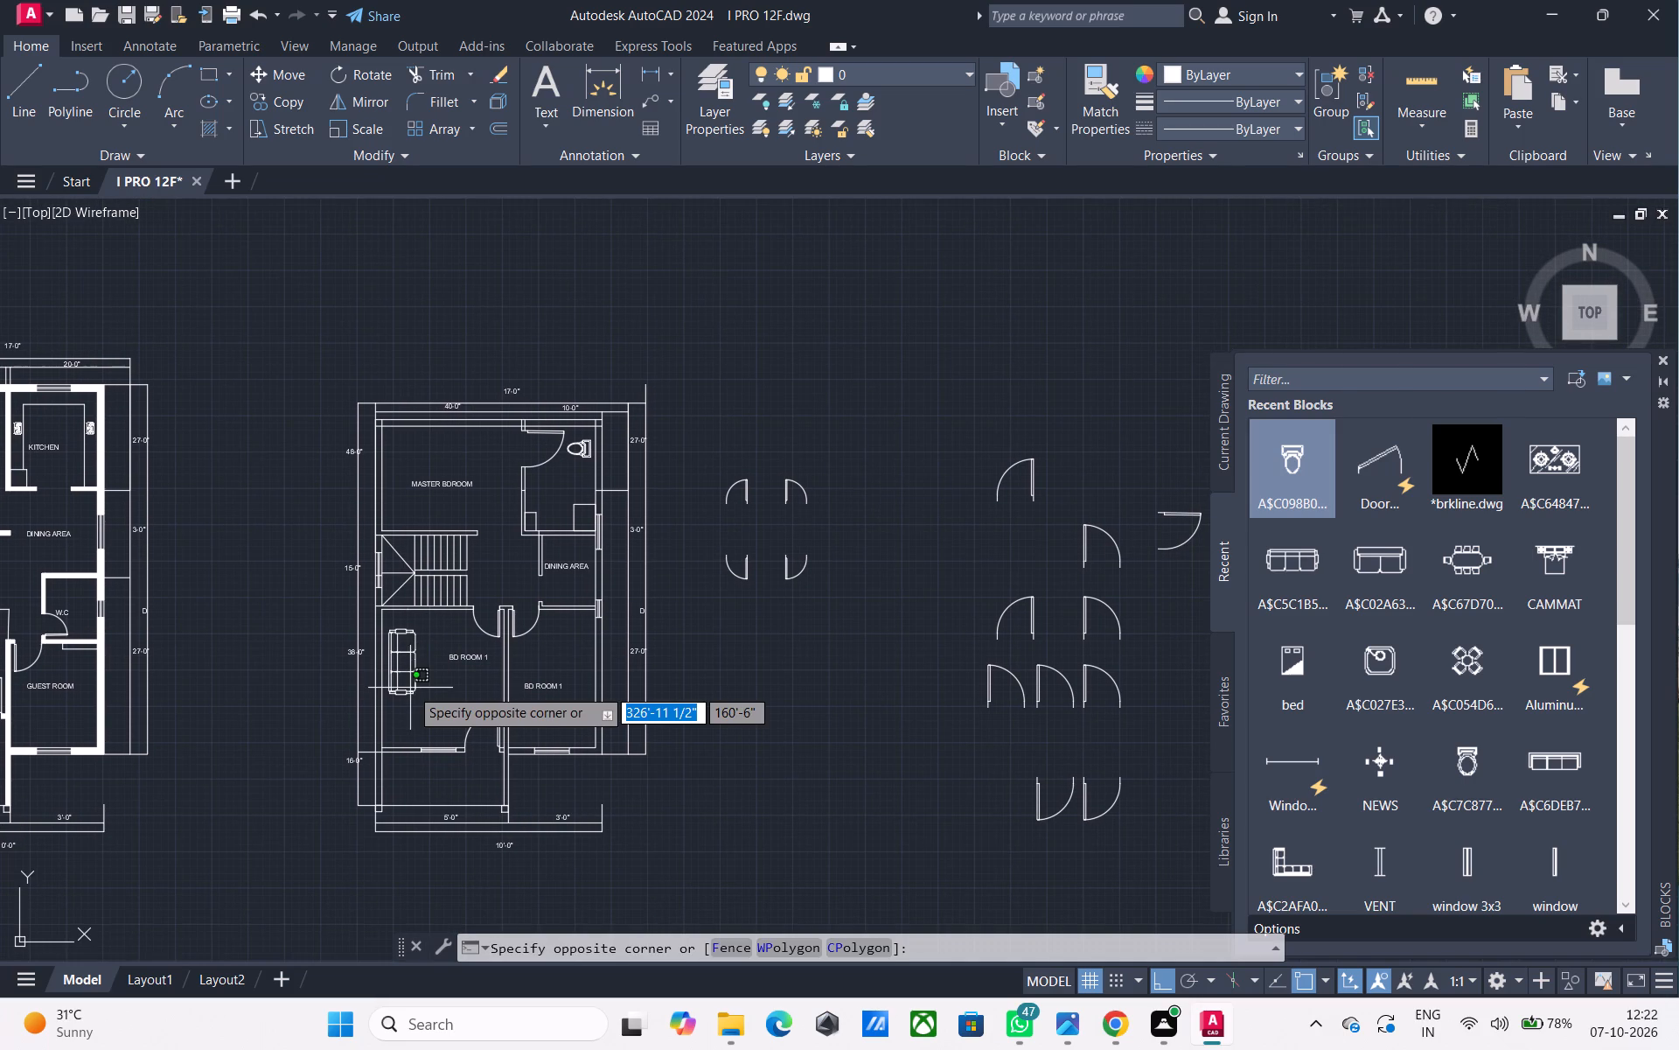
click(408, 659)
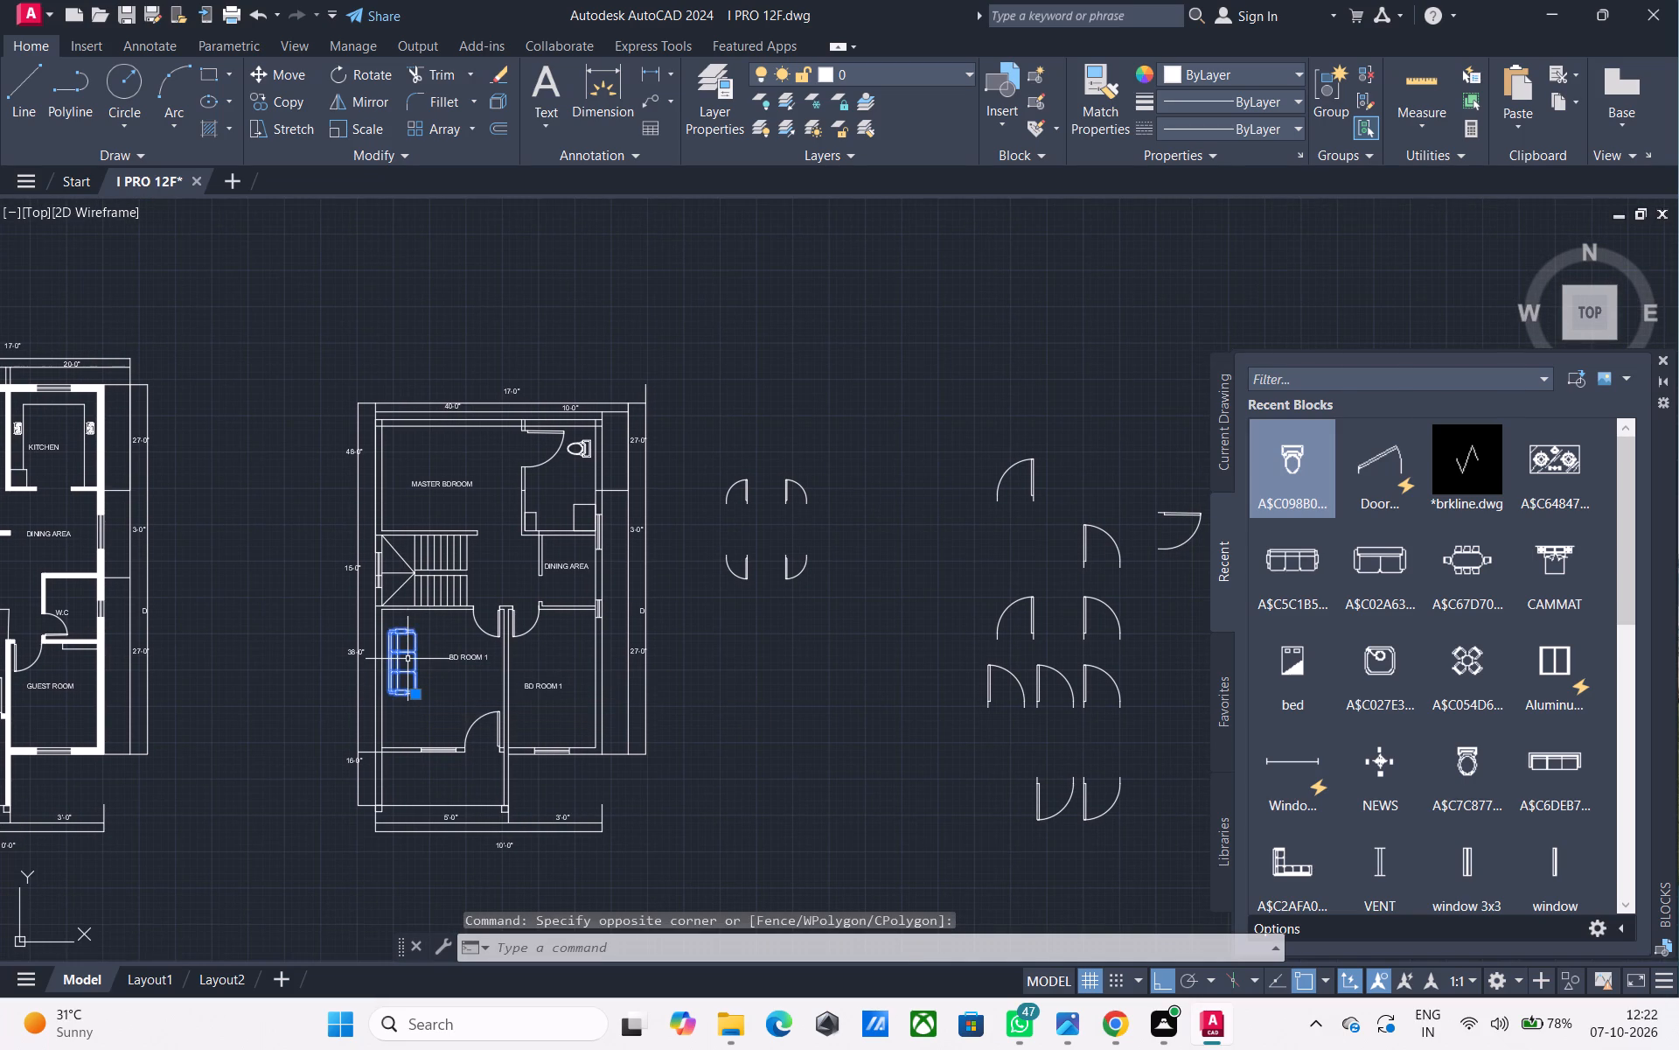
key(Delete)
Move the left BD ROOM 1 label down and left, level with the other bedroom's label, with Ortho off.
scroll(487, 652, up, 1)
click(481, 682)
click(439, 649)
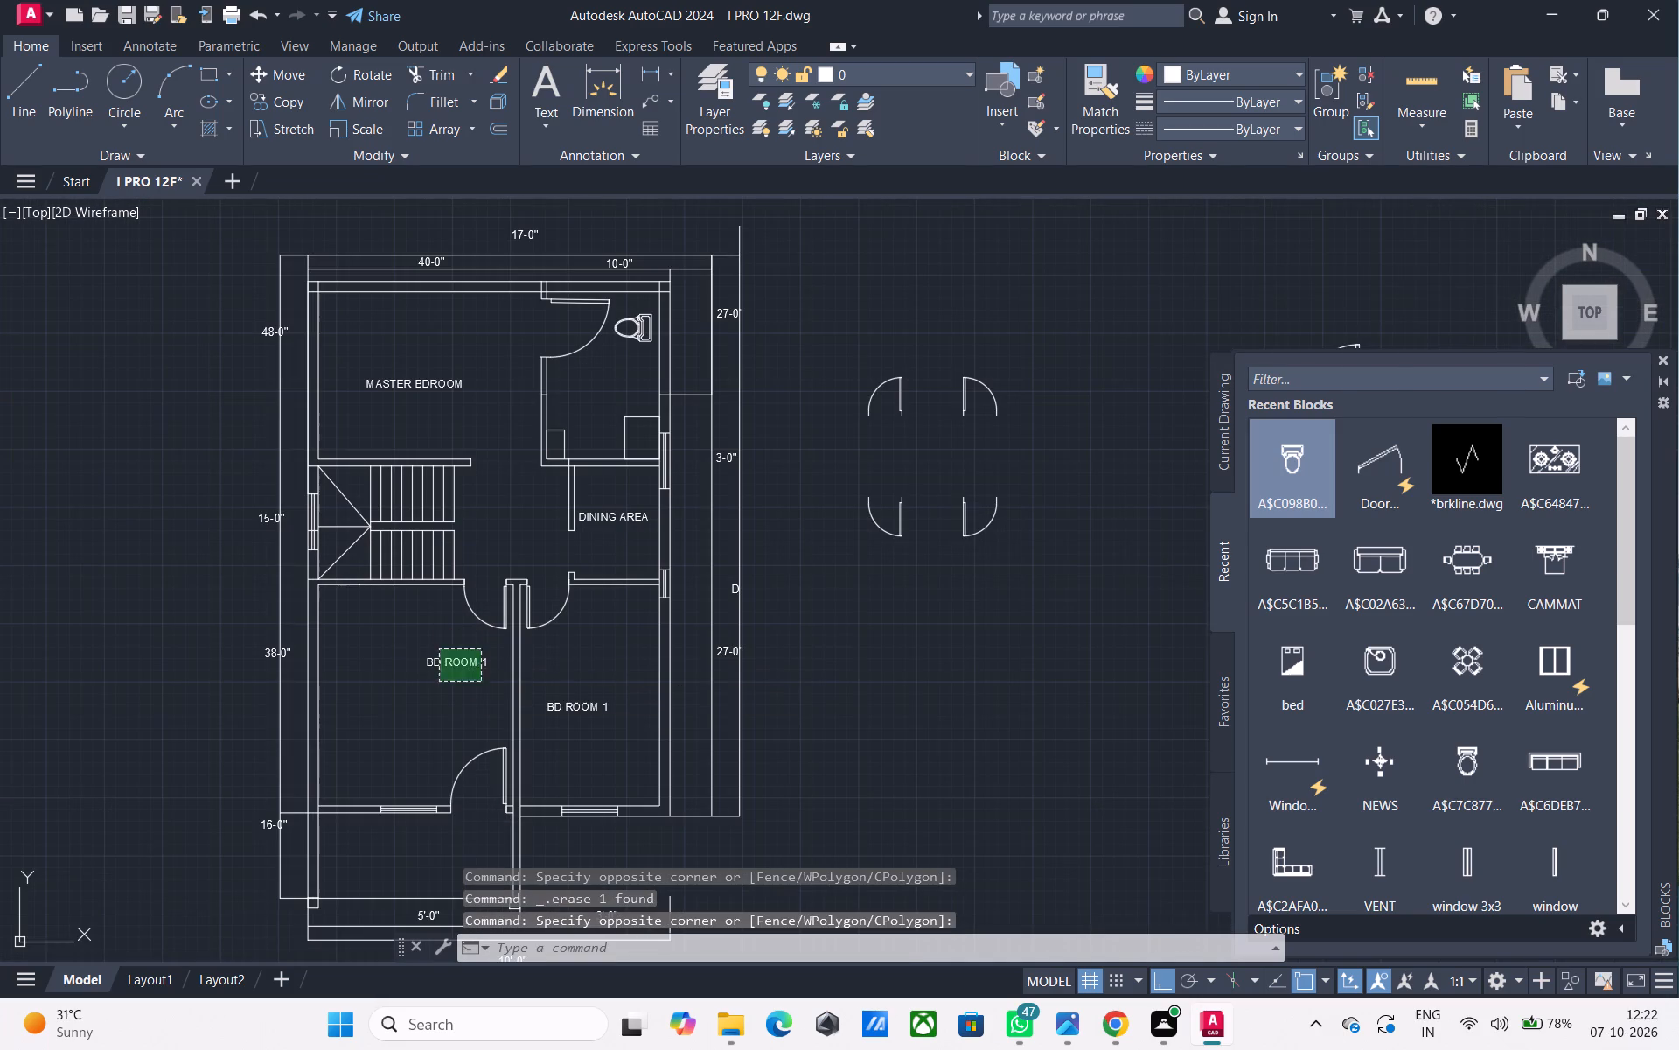
text(M)
key(space)
click(502, 557)
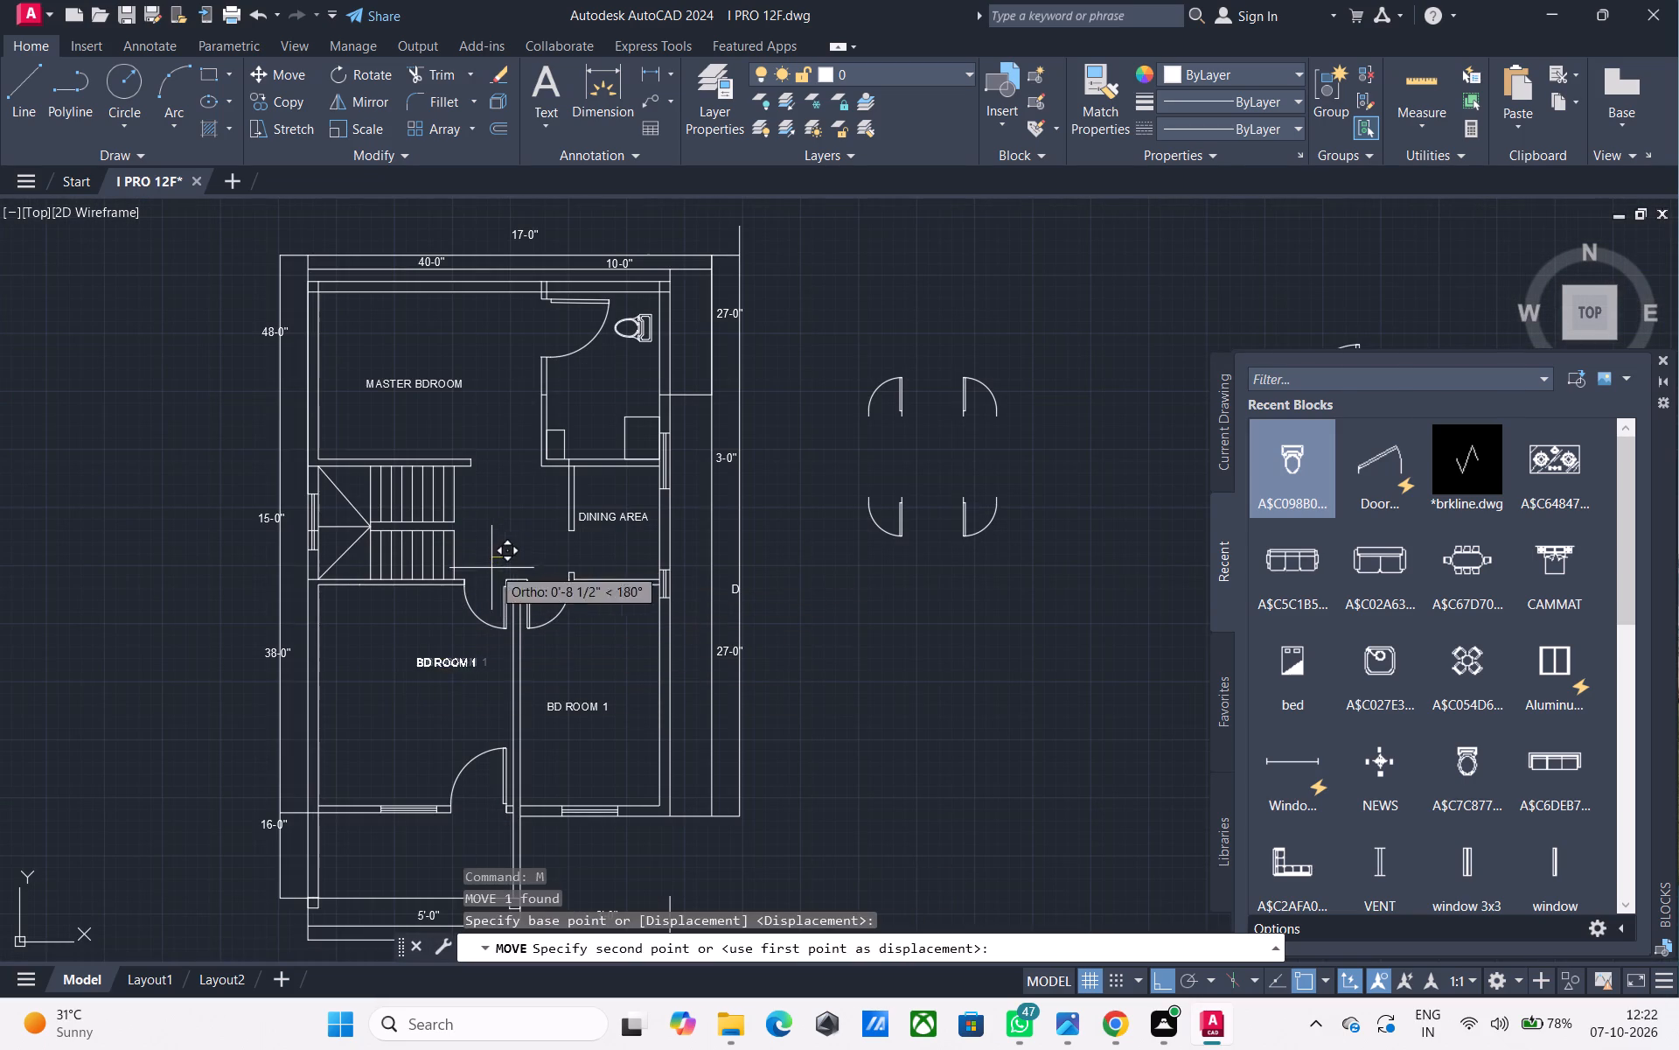
key(F8)
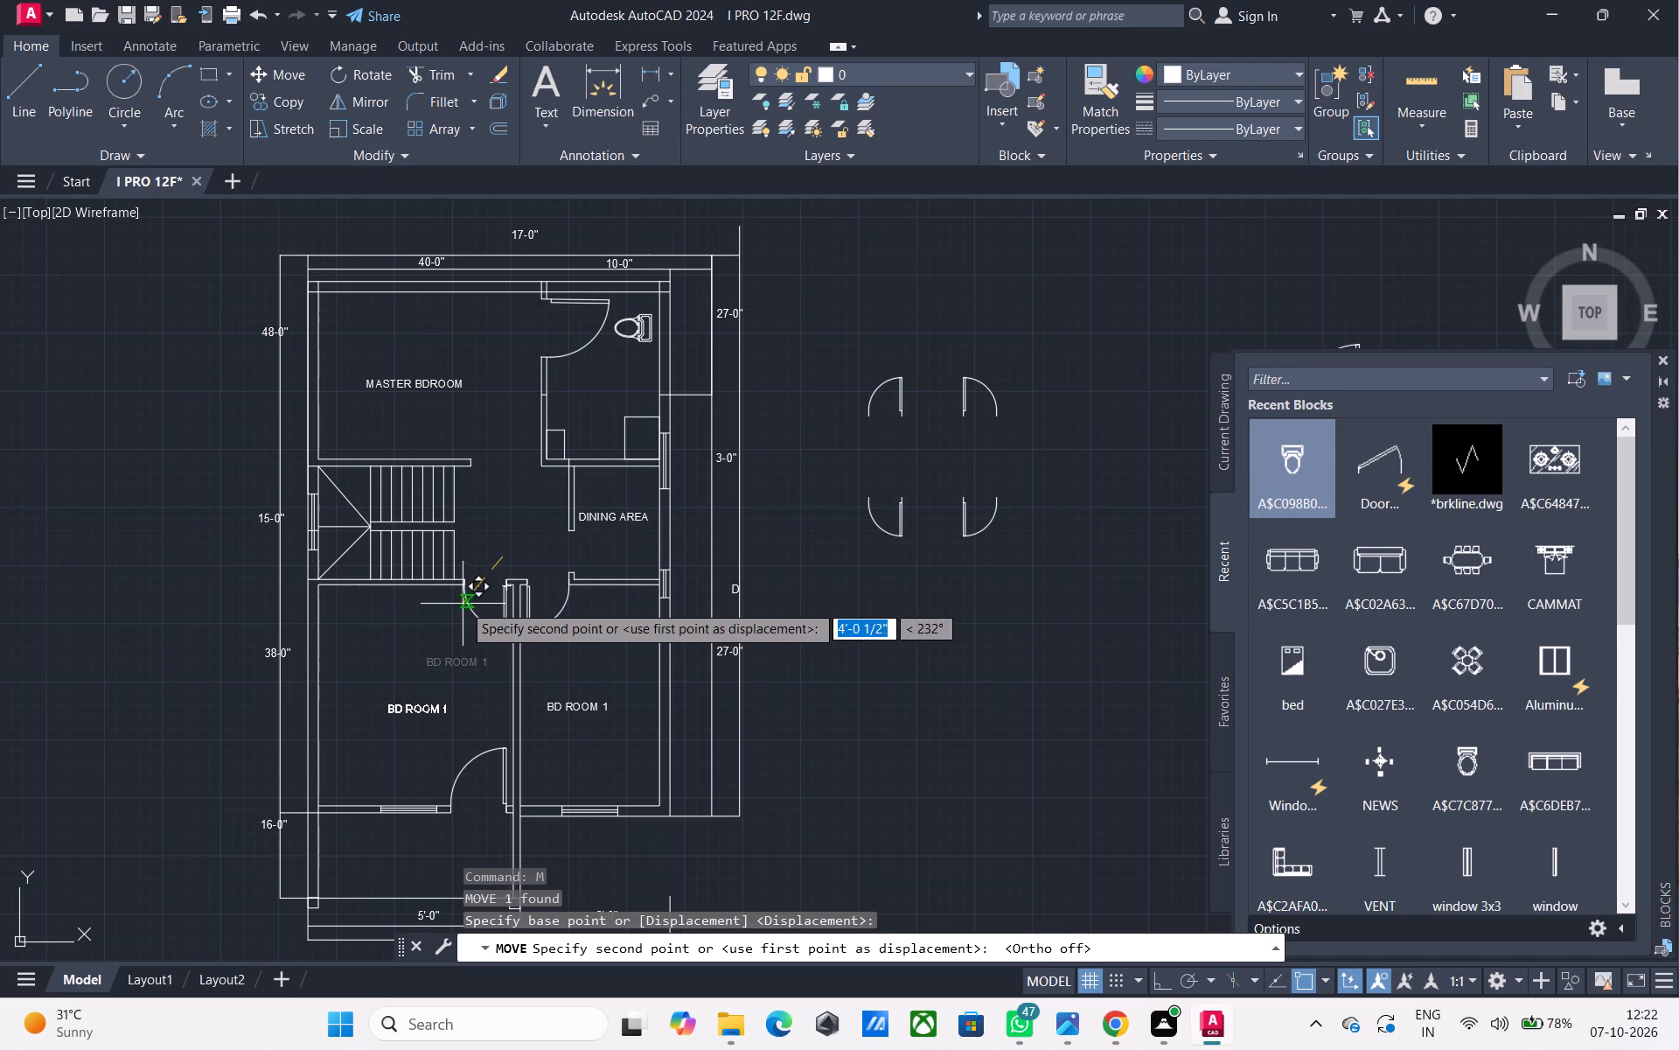
click(456, 605)
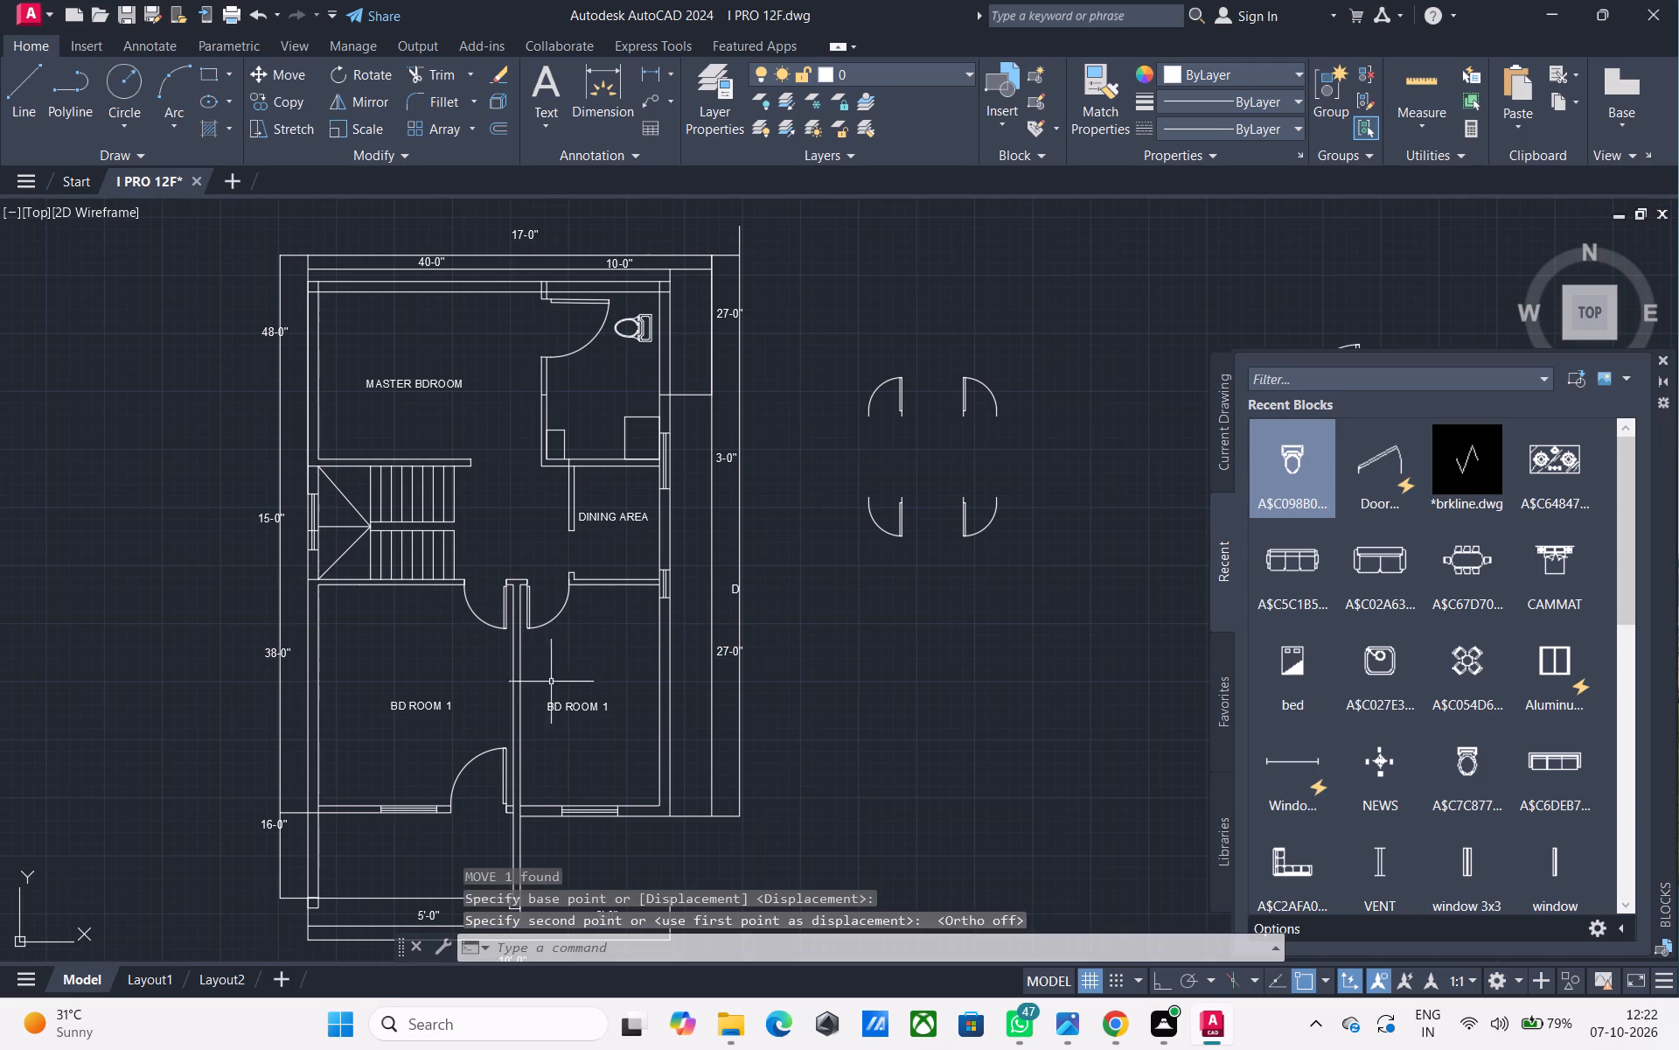
Move the left BD ROOM 1 label about 0'-8 1/2" further left.
middle_drag(477, 679, 449, 658)
click(423, 695)
click(391, 662)
key(m)
key(space)
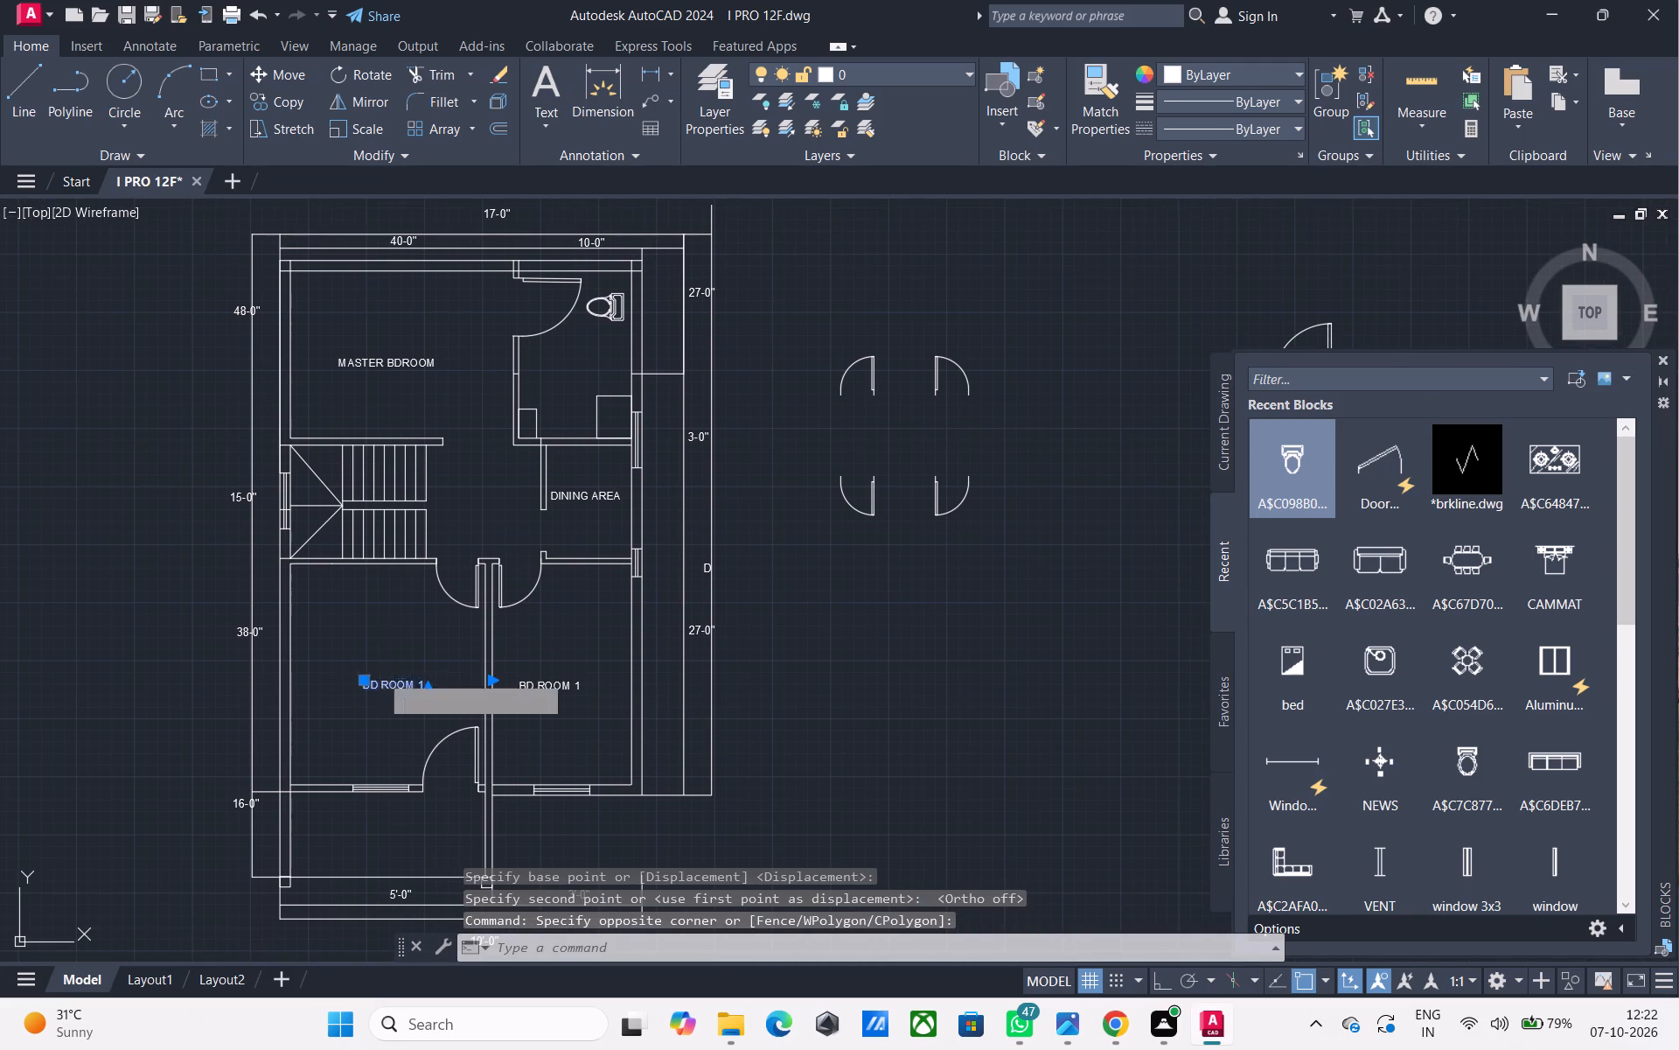
click(540, 645)
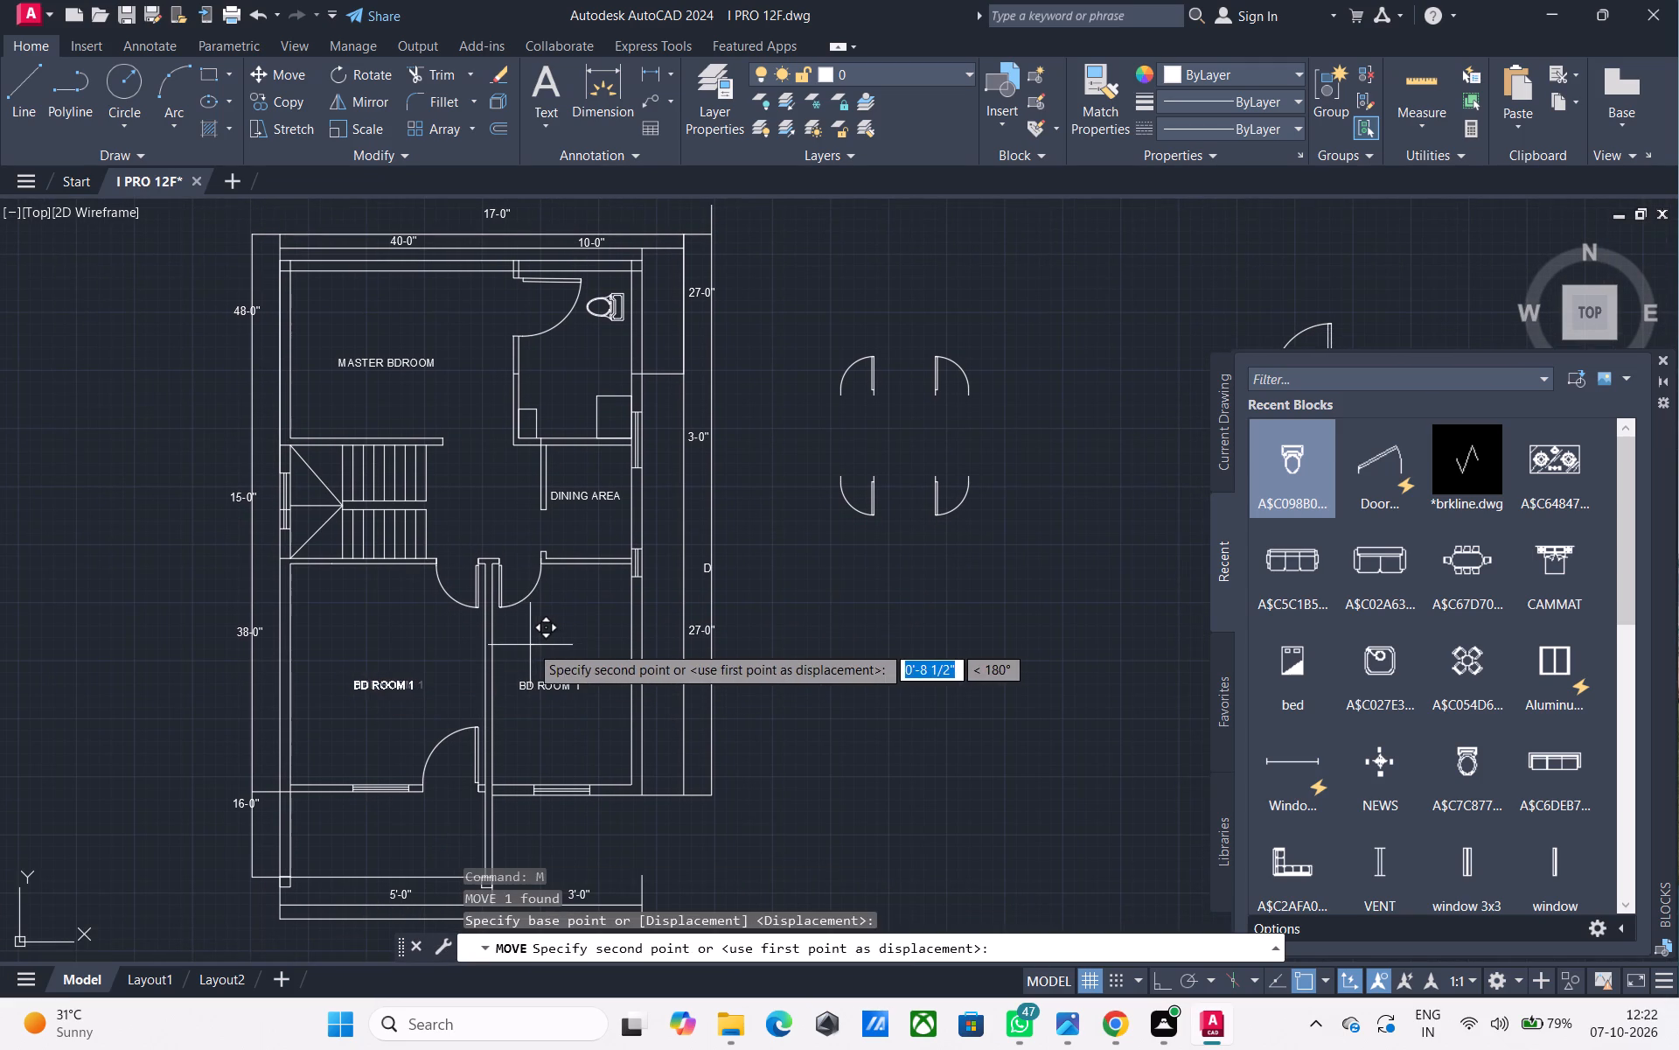
click(530, 645)
Change the DINING AREA label to BATH.
middle_drag(488, 640, 482, 707)
middle_drag(491, 681, 479, 631)
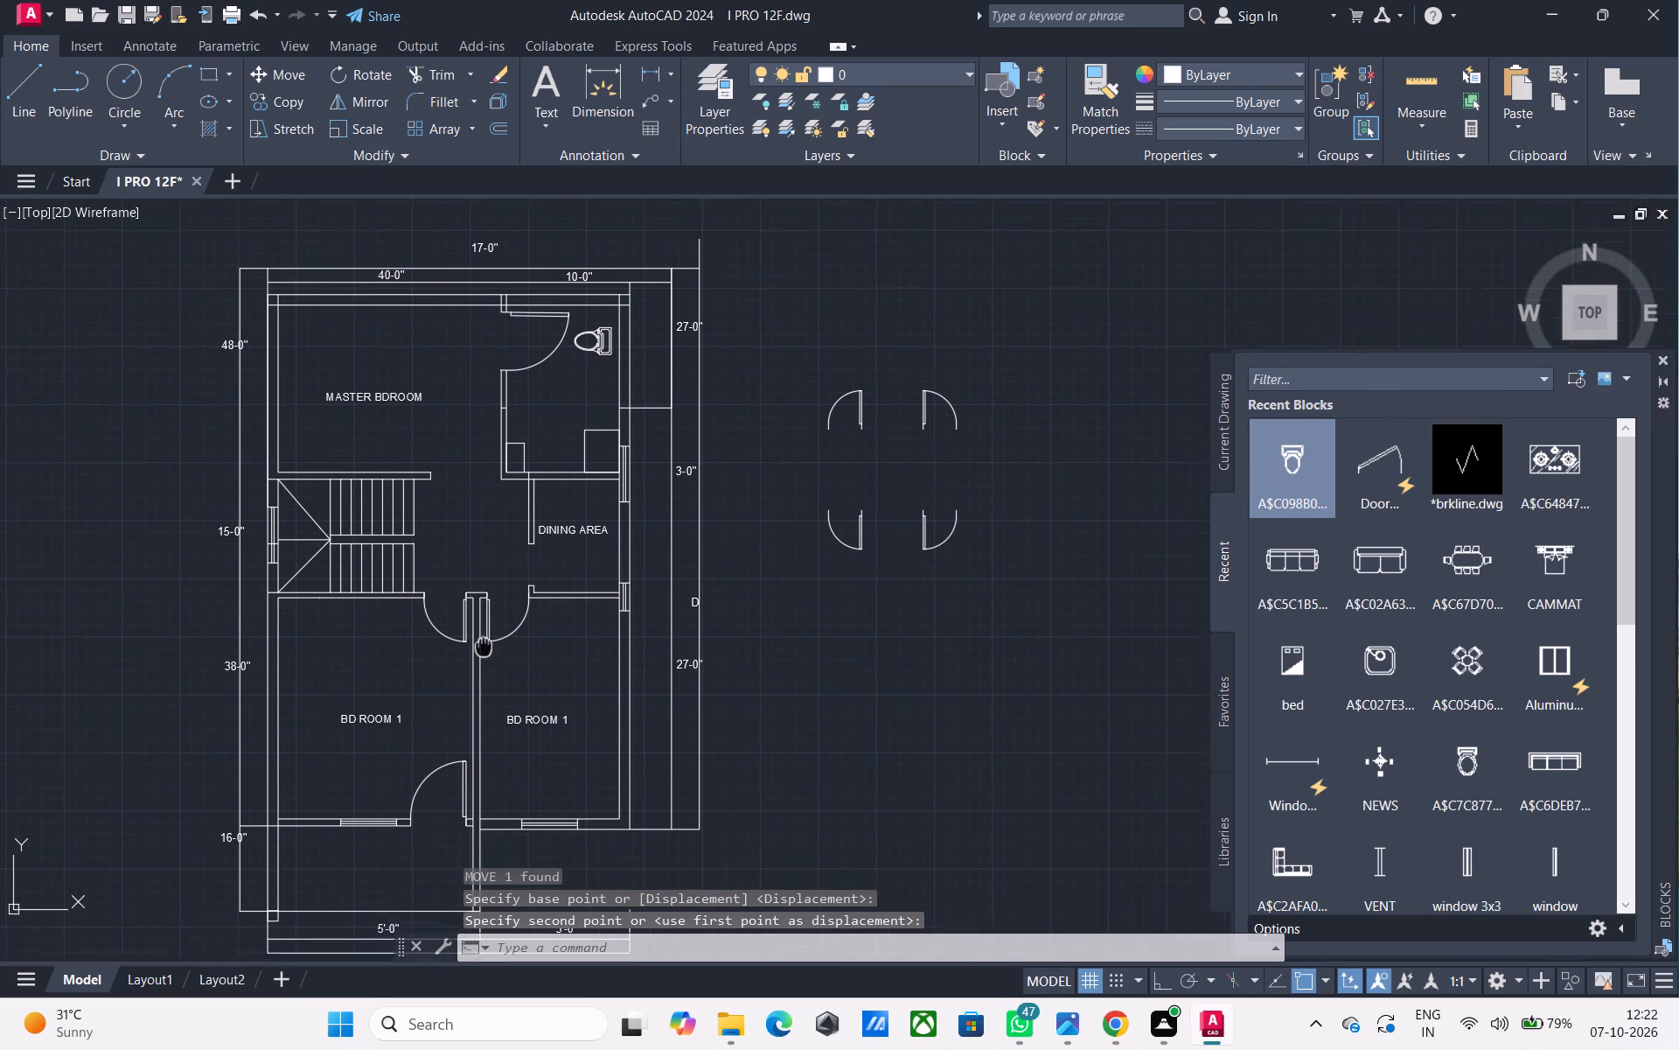
middle_drag(479, 631, 476, 617)
middle_drag(568, 599, 568, 638)
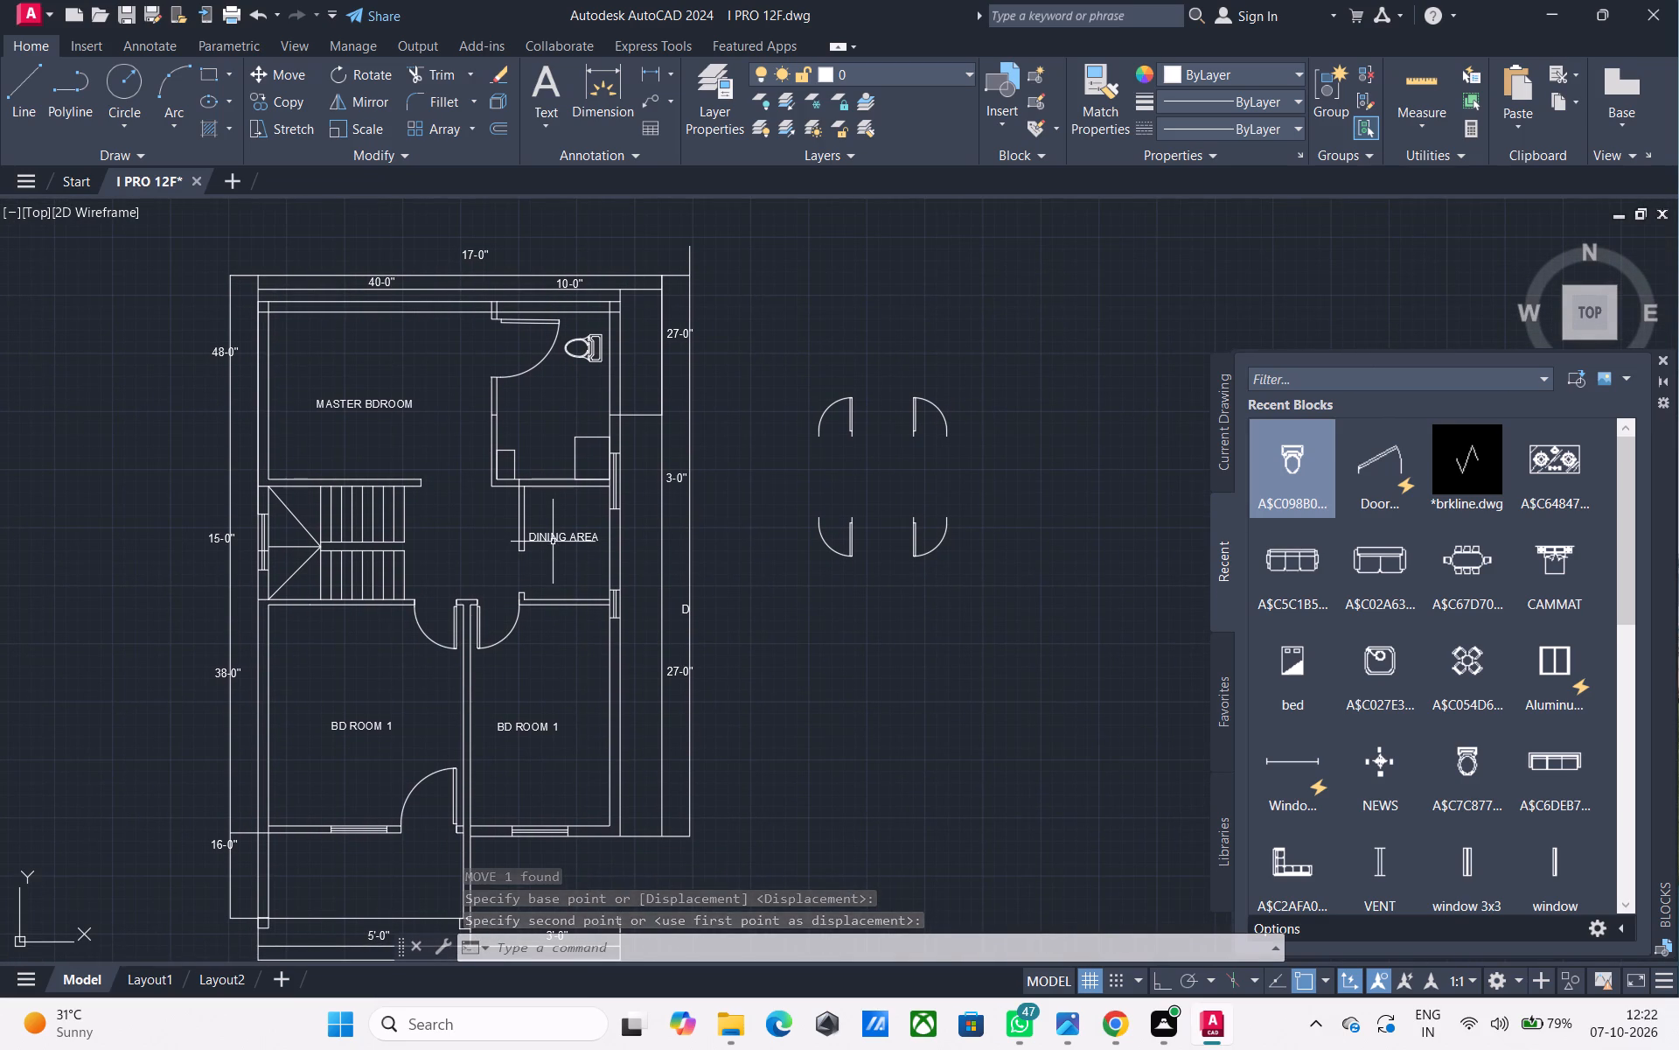
double_click(553, 542)
scroll(585, 538, up, 2)
click(617, 531)
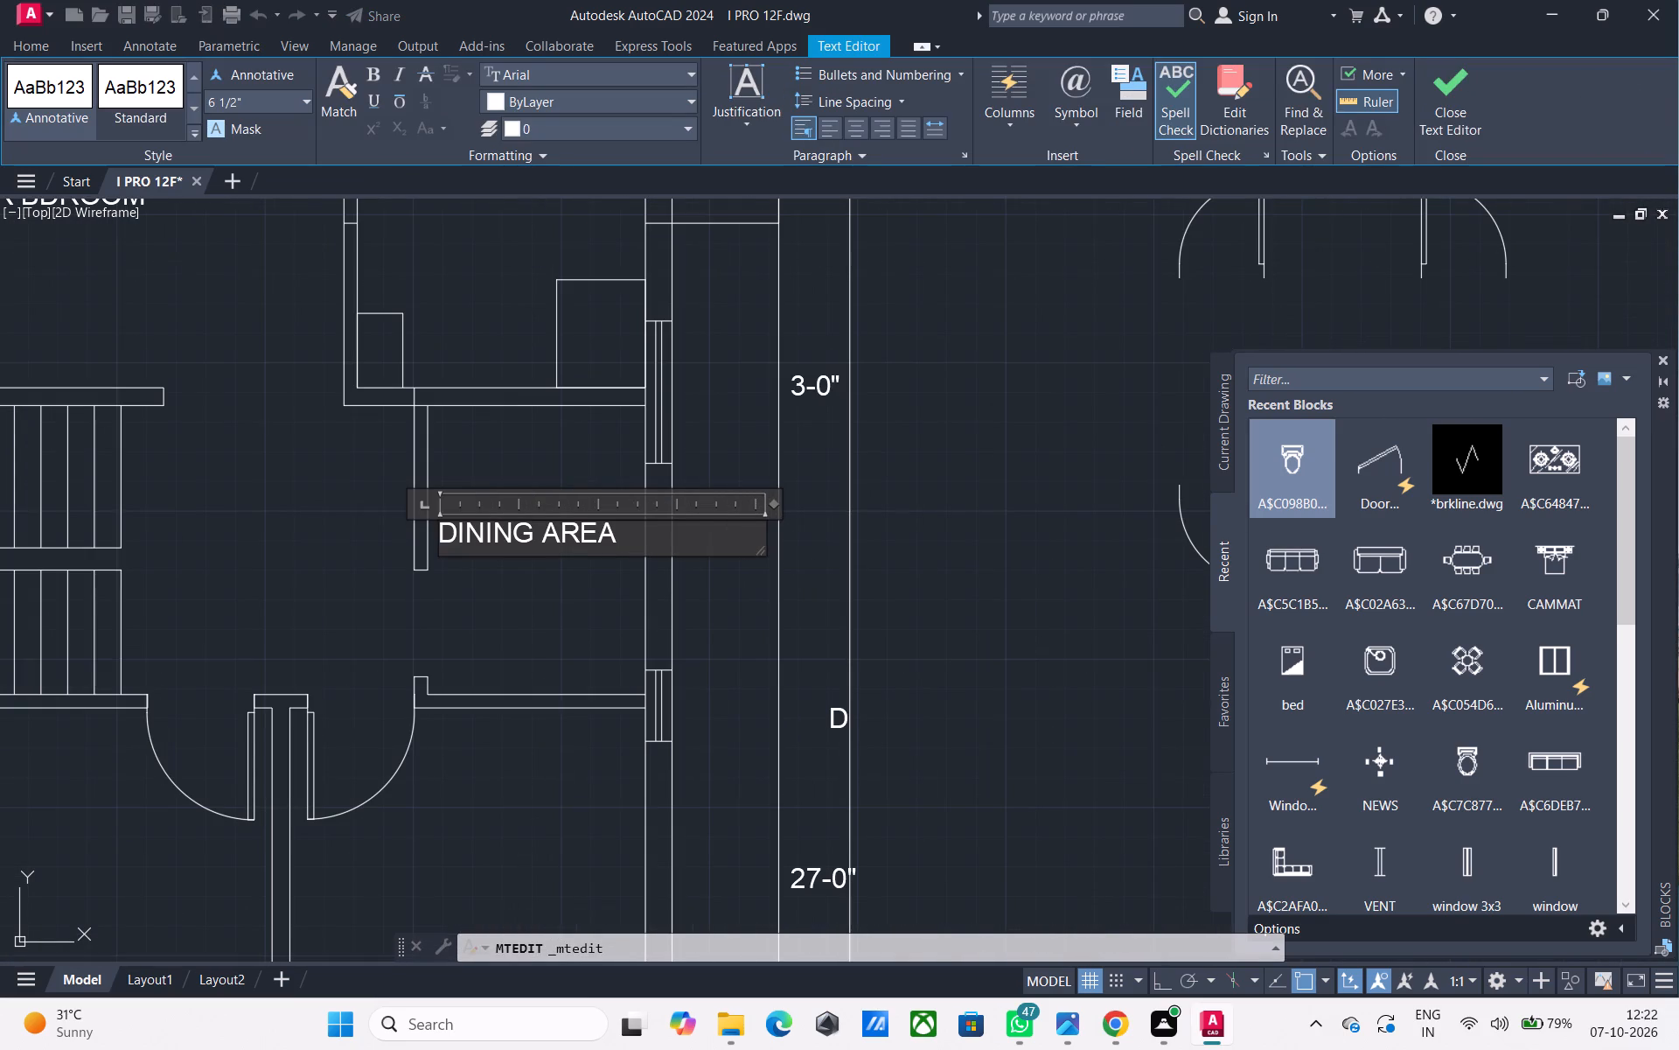
key(BackSpace)
key(BackSpace)
key(BackSpace)
key(BackSpace)
key(BackSpace)
key(BackSpace)
key(BackSpace)
key(BackSpace)
key(BackSpace)
key(BackSpace)
key(BackSpace)
key(BackSpace)
key(BackSpace)
key(BackSpace)
key(BackSpace)
key(BackSpace)
key(BackSpace)
text(BATH)
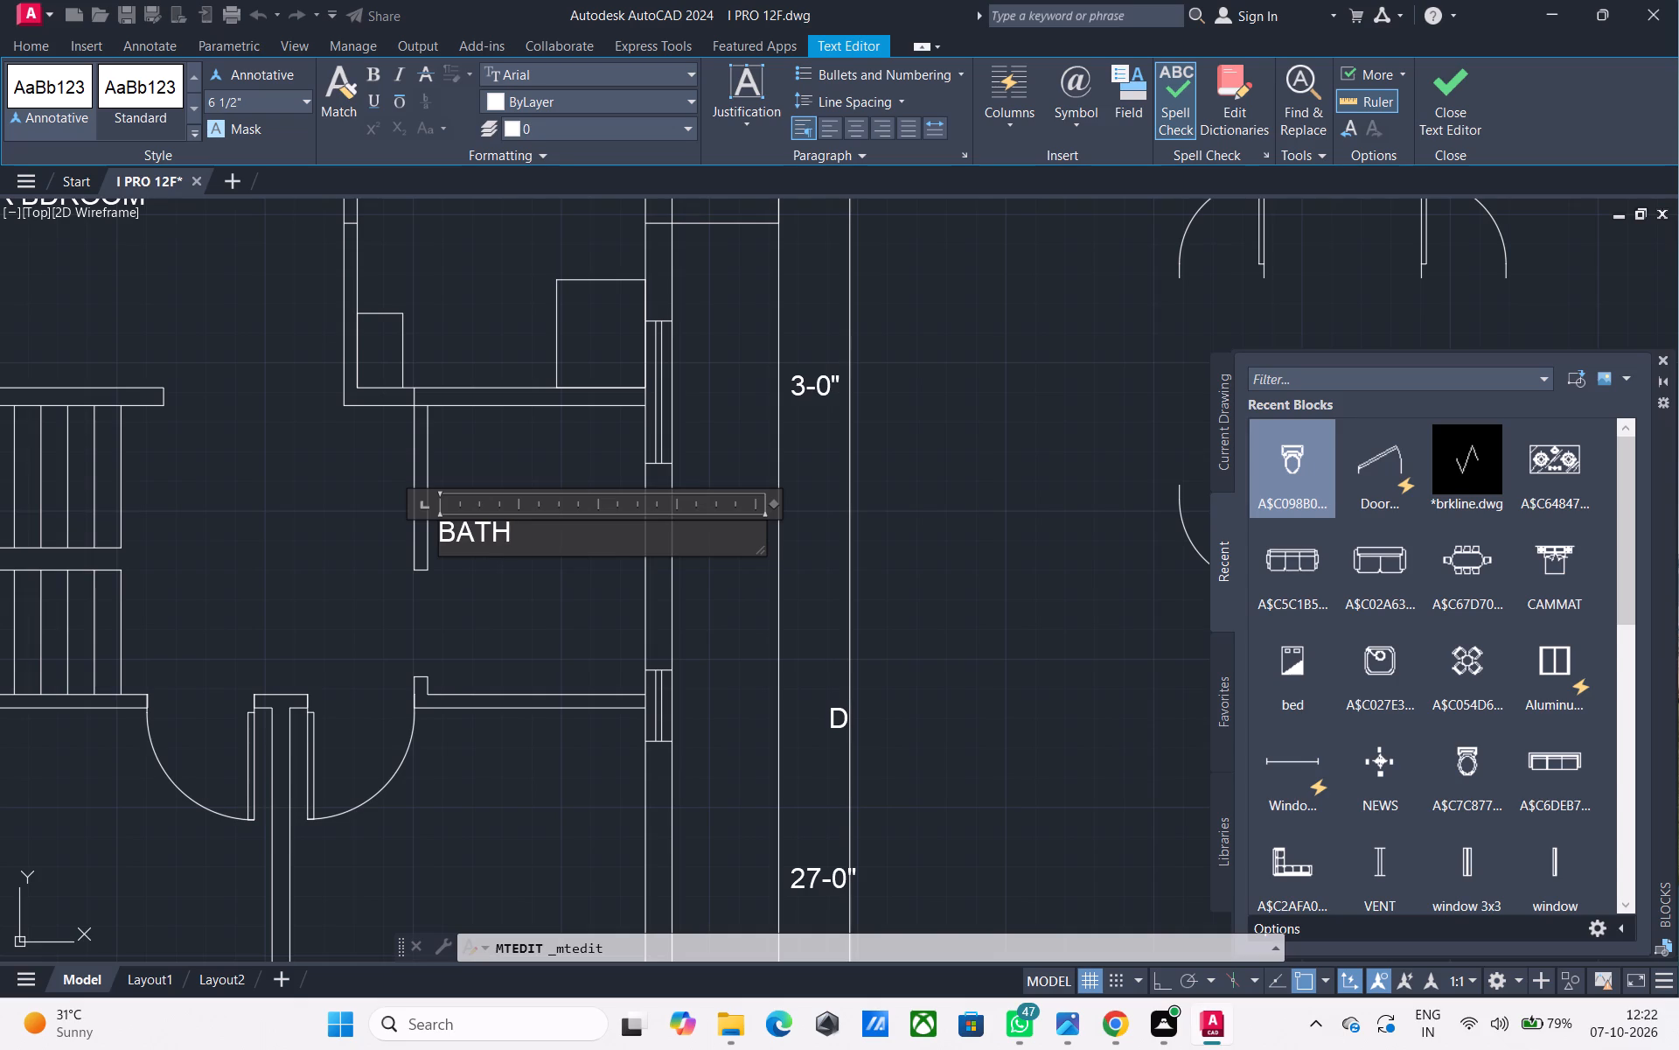
click(596, 448)
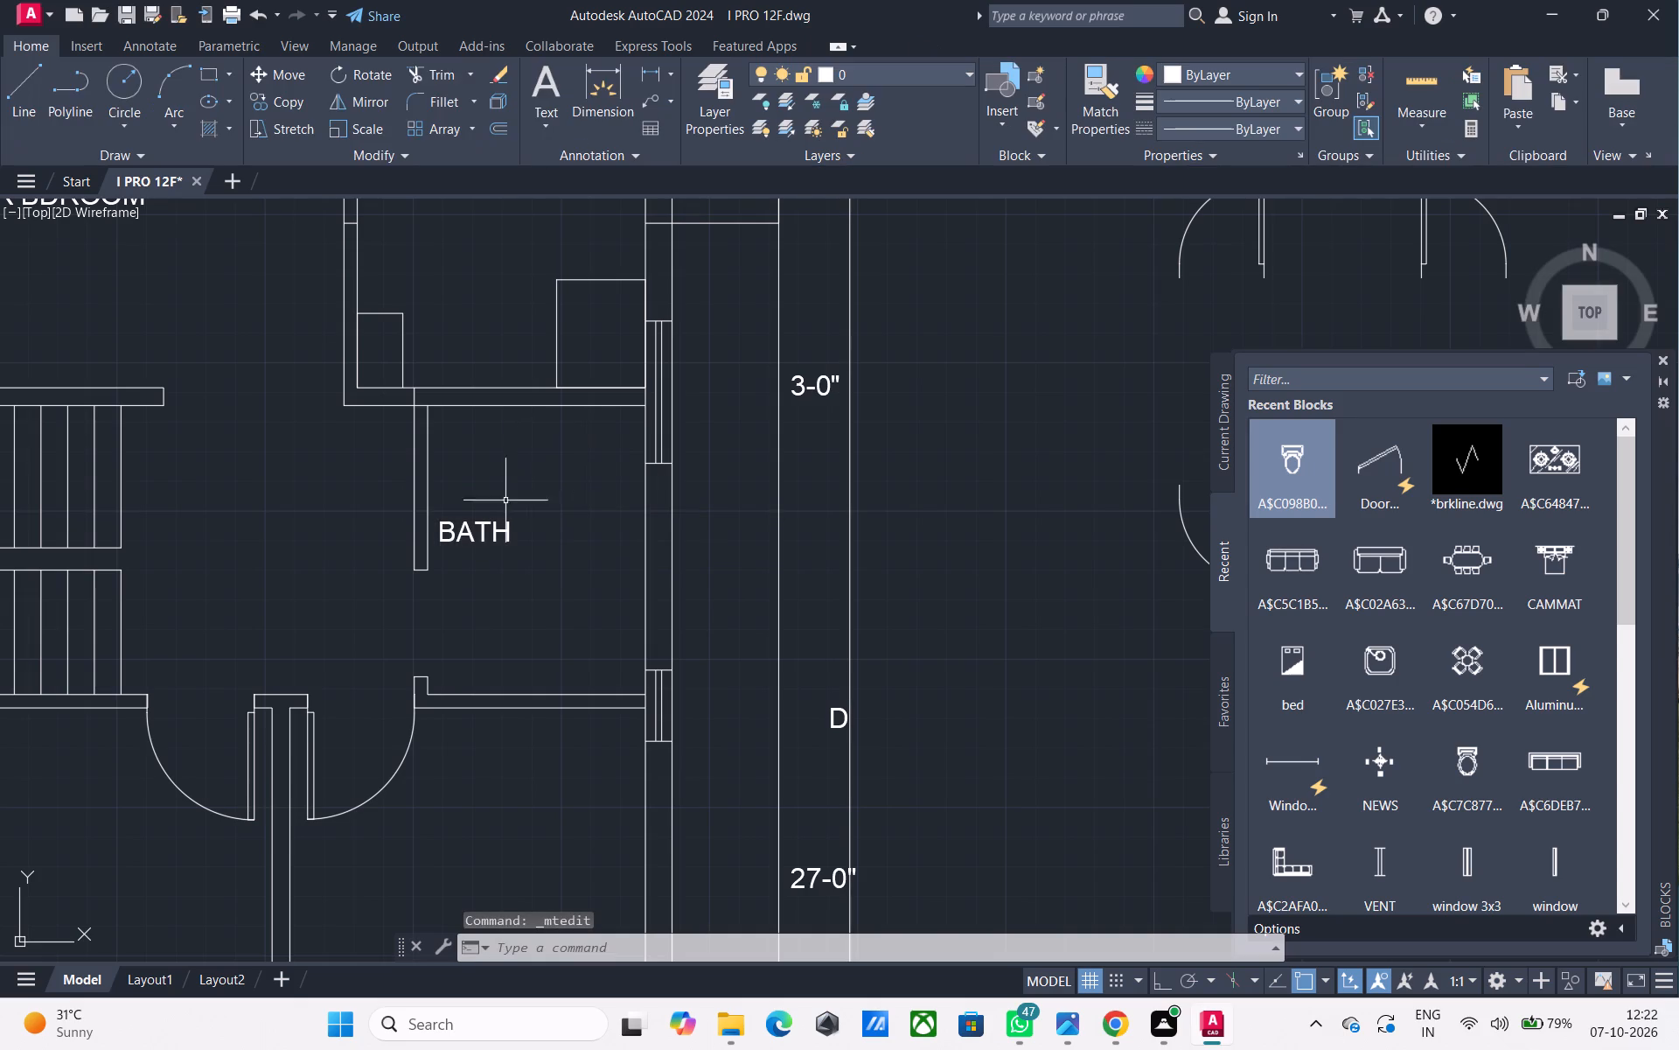
Move the BATH label to the middle of its room.
click(491, 528)
text(M)
key(space)
click(460, 500)
click(510, 507)
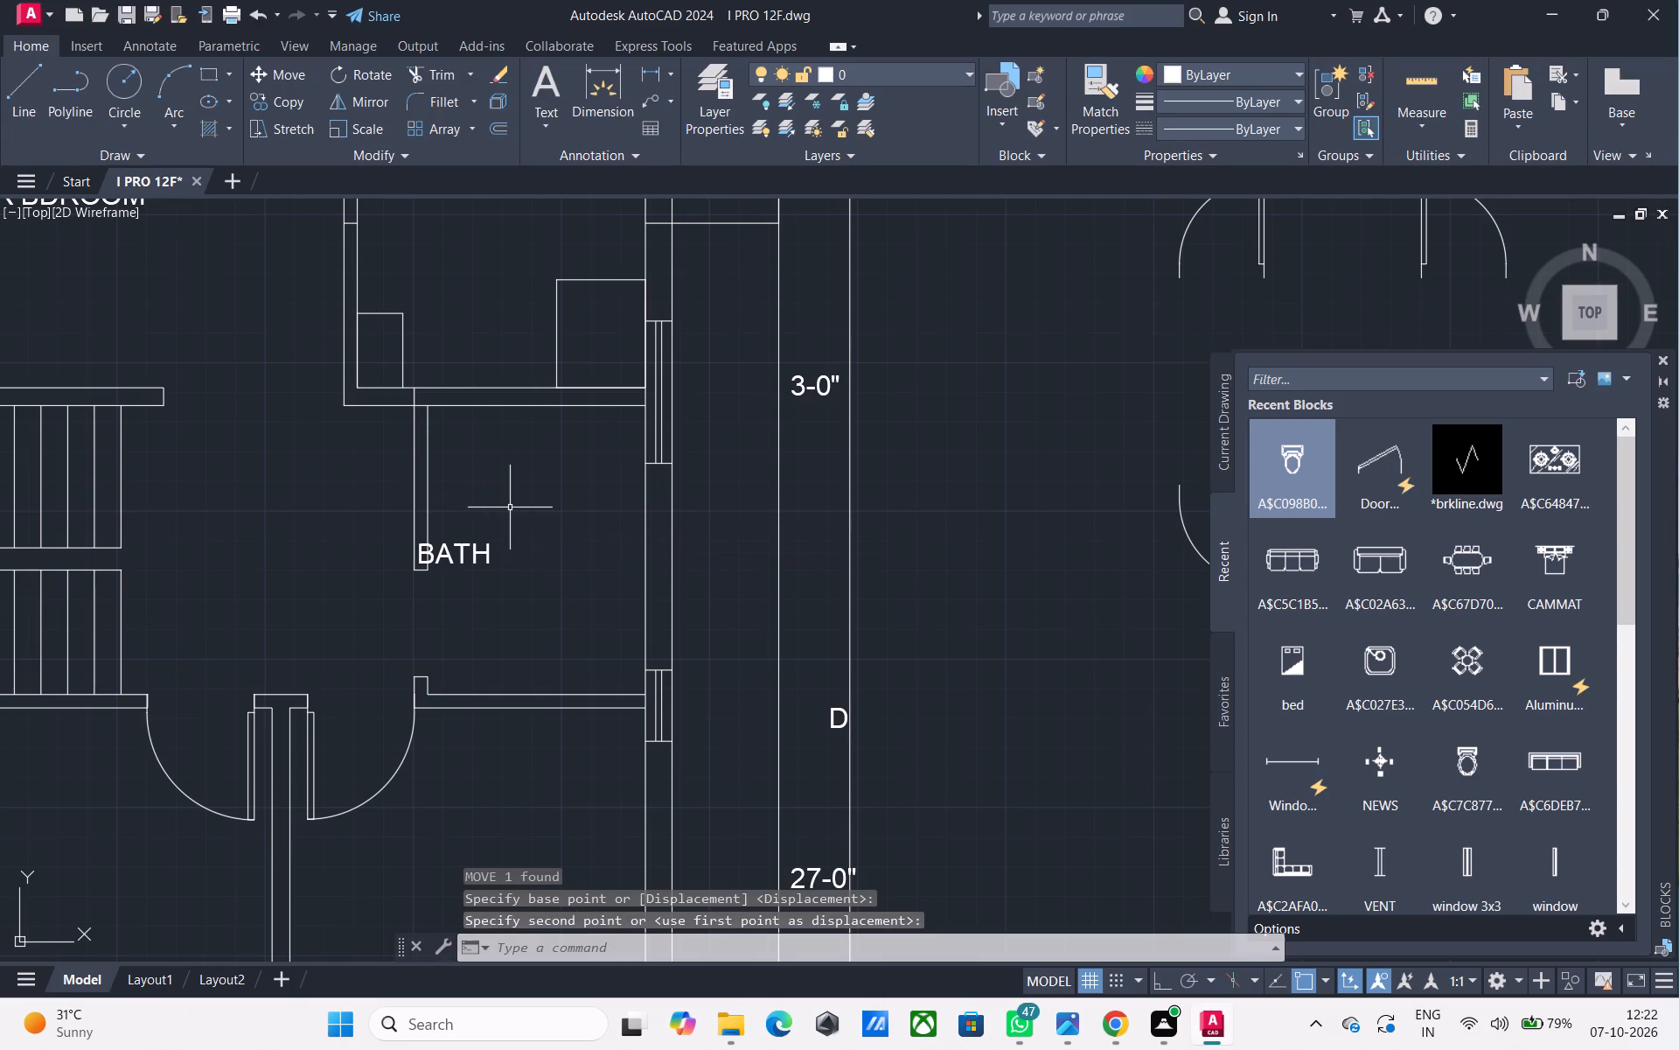
click(474, 555)
text(M)
key(space)
click(491, 595)
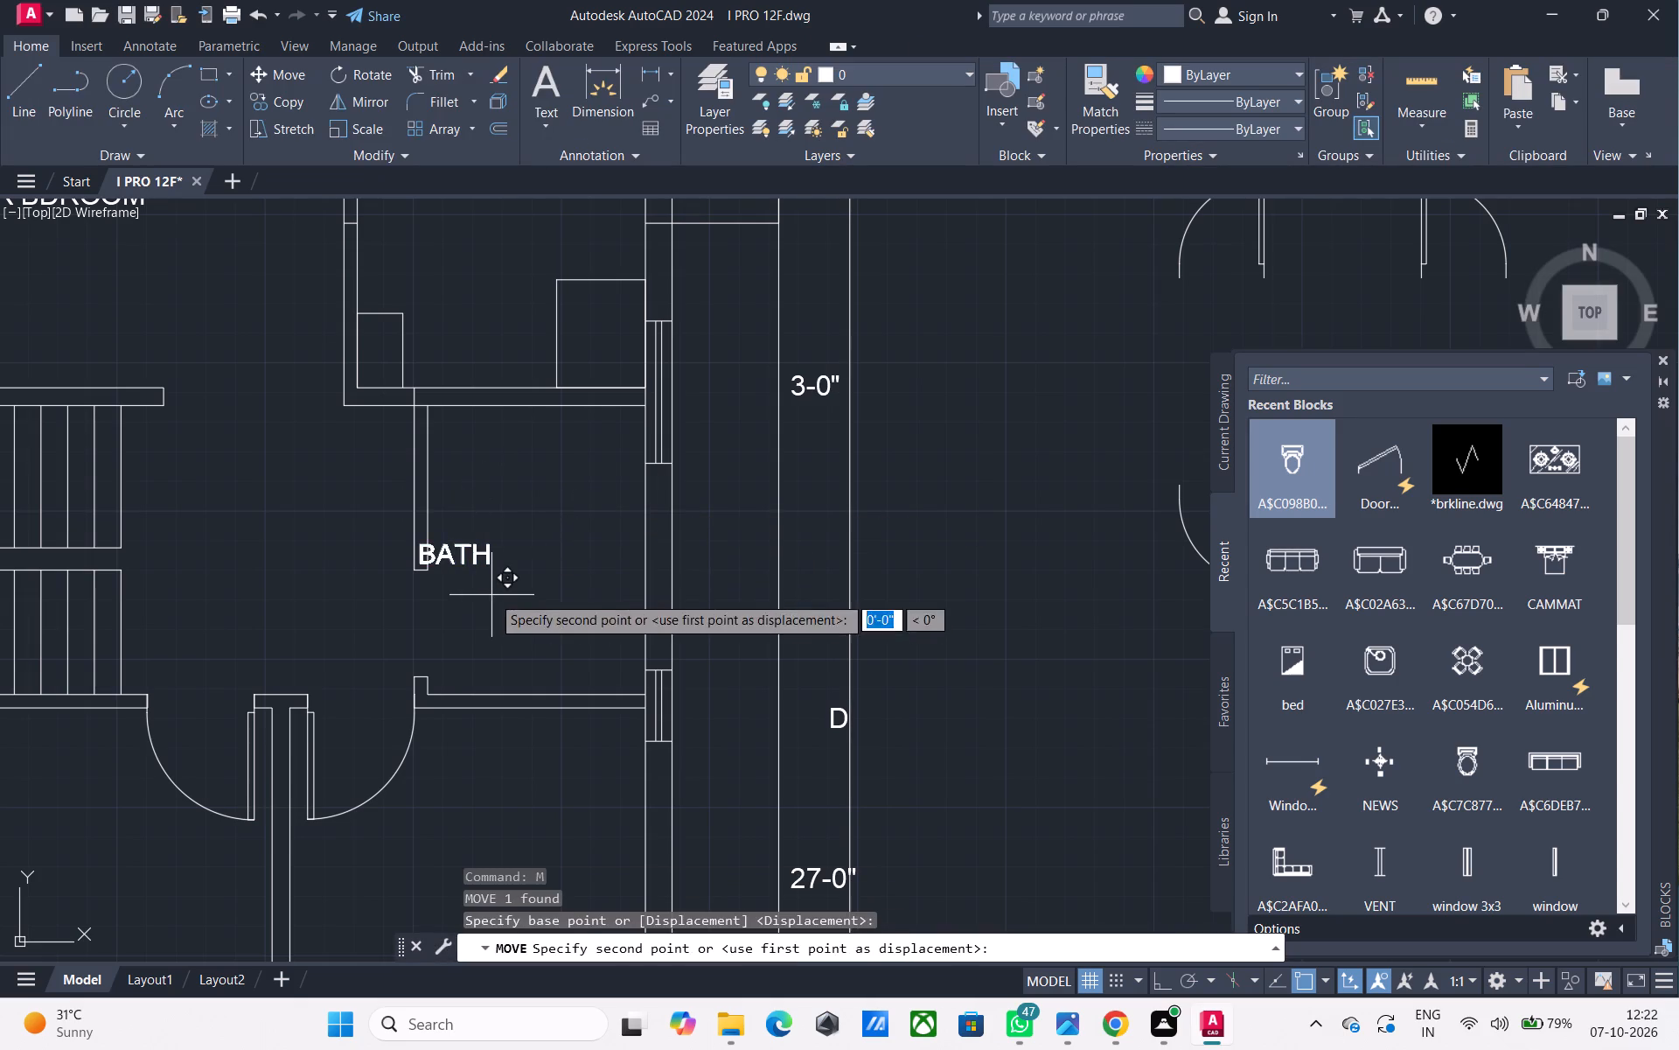
click(587, 602)
Draw a small rectangle in the bath room's upper-left corner, starting from the inner wall corner.
text(REC)
key(space)
click(431, 409)
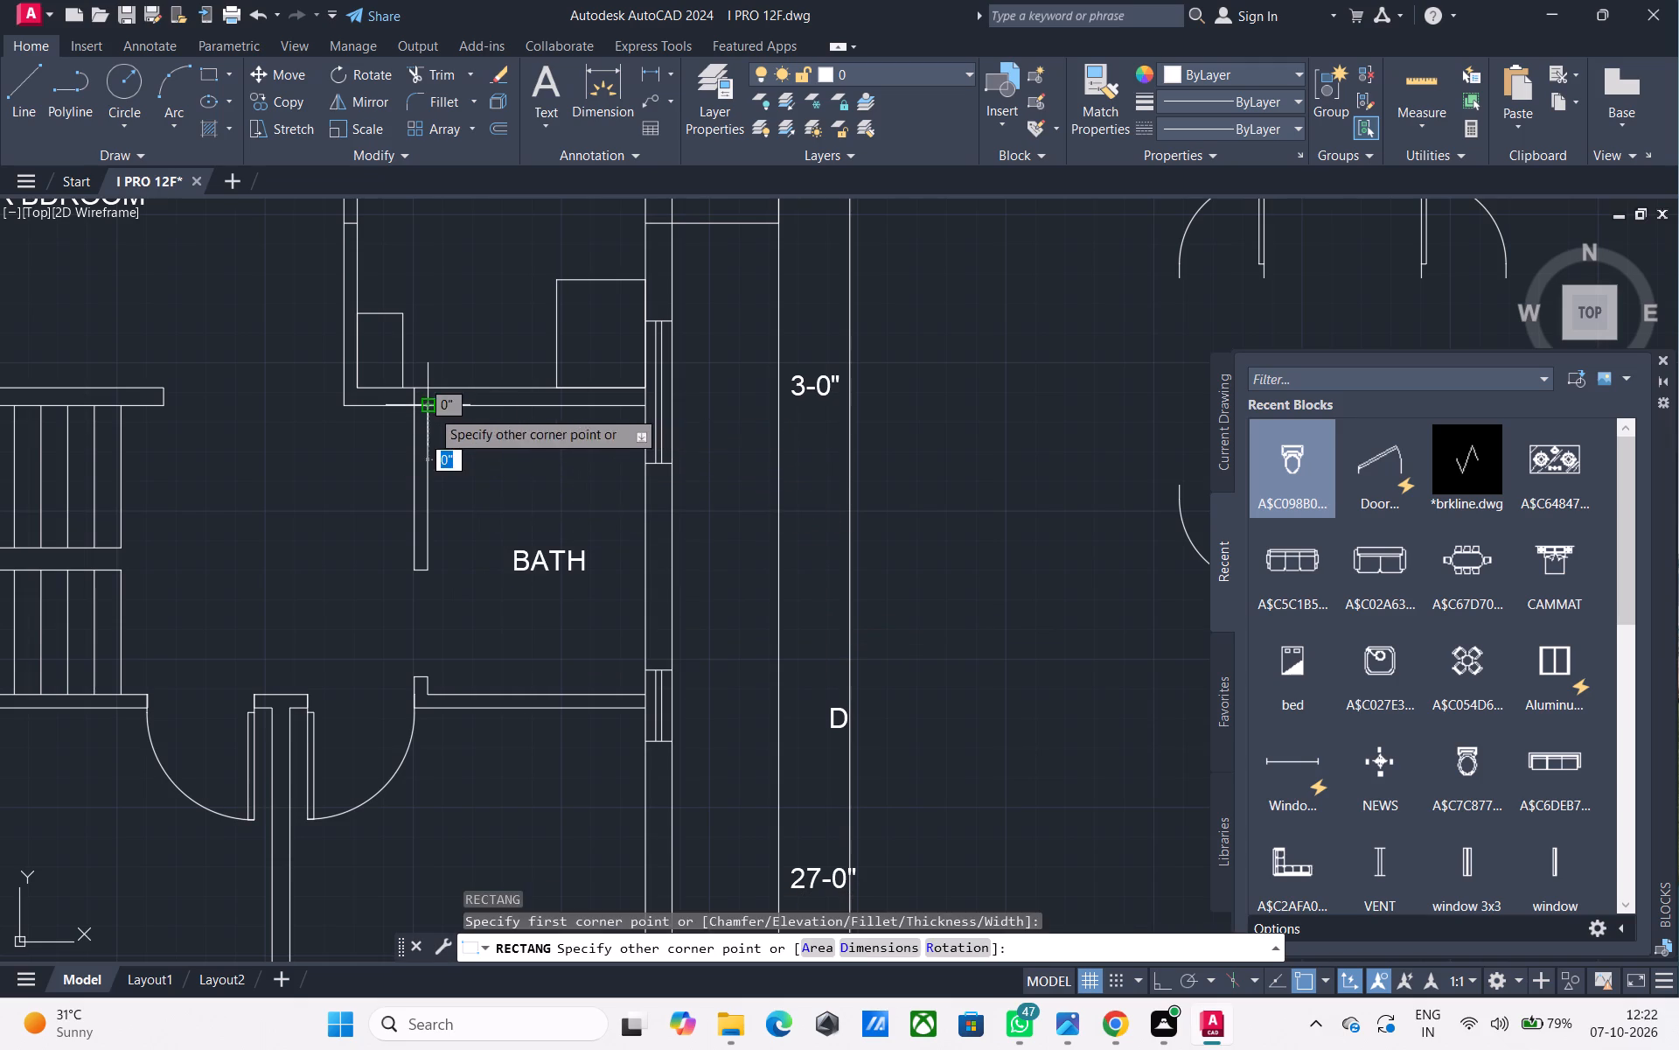
click(504, 500)
Draw a three-sided line outline extending 3' above the top exterior wall, spanning from its left outer corner to its right outer corner.
scroll(502, 502, down, 2)
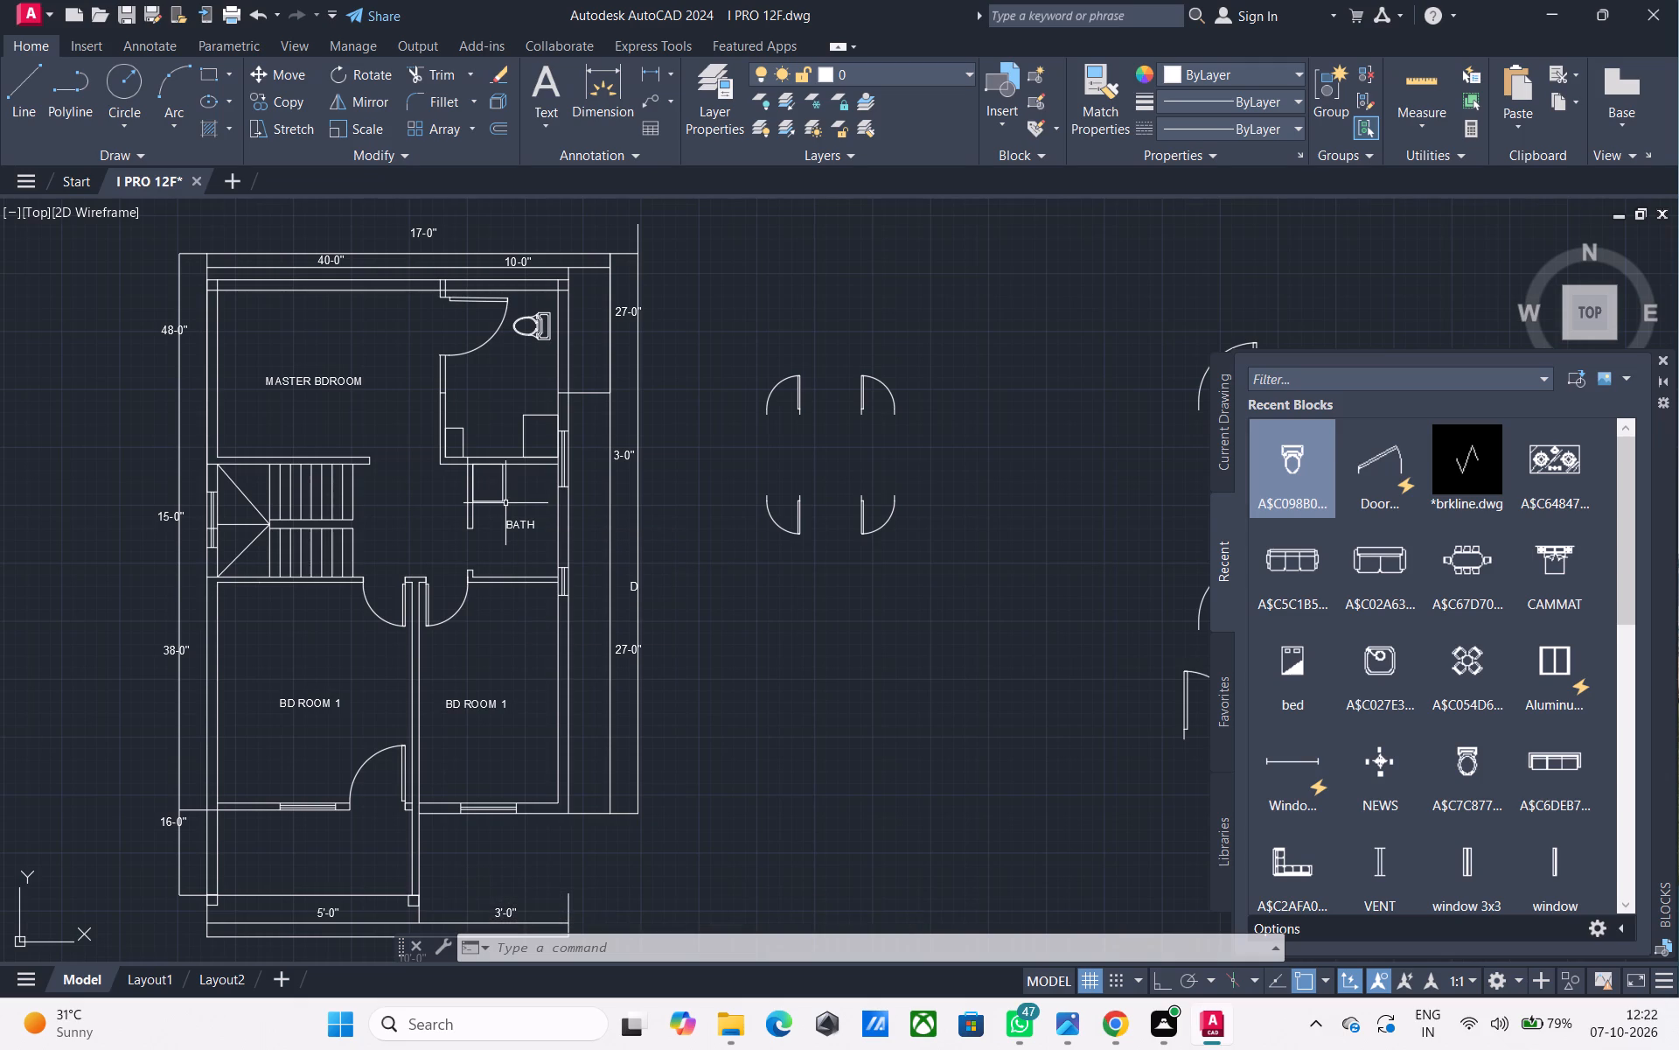
scroll(488, 519, down, 1)
middle_drag(488, 519, 455, 577)
middle_click(468, 556)
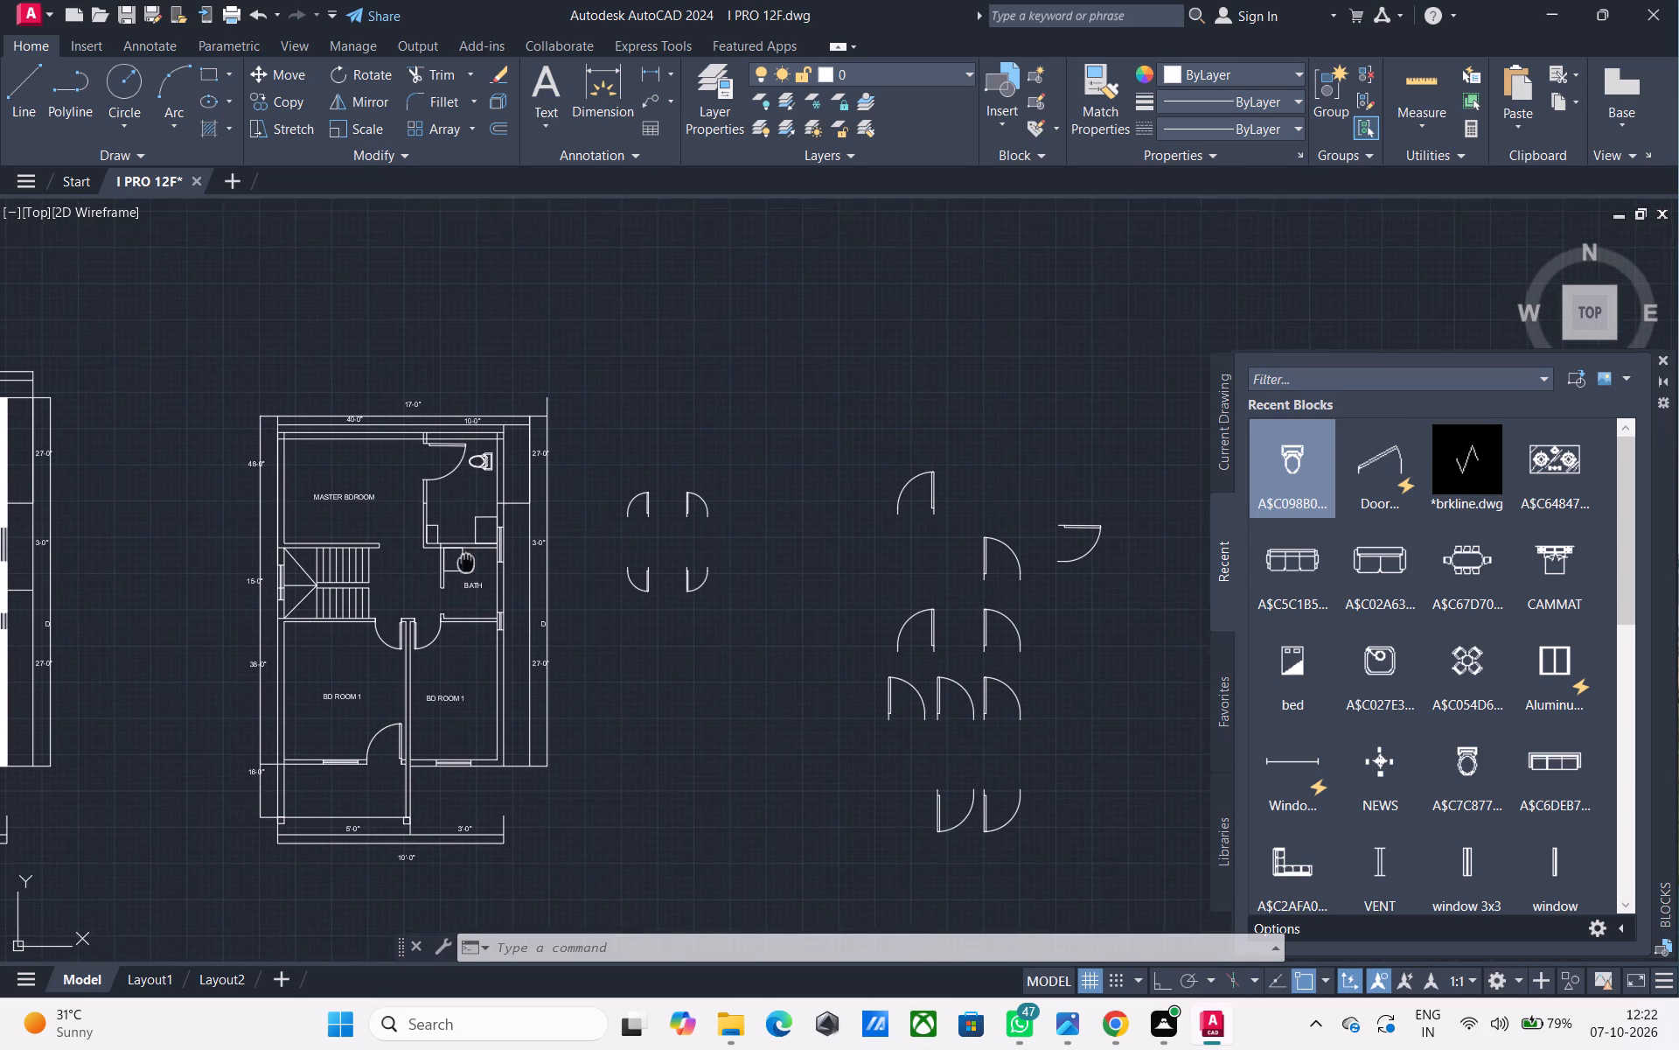
scroll(464, 562, up, 2)
middle_drag(444, 537, 470, 613)
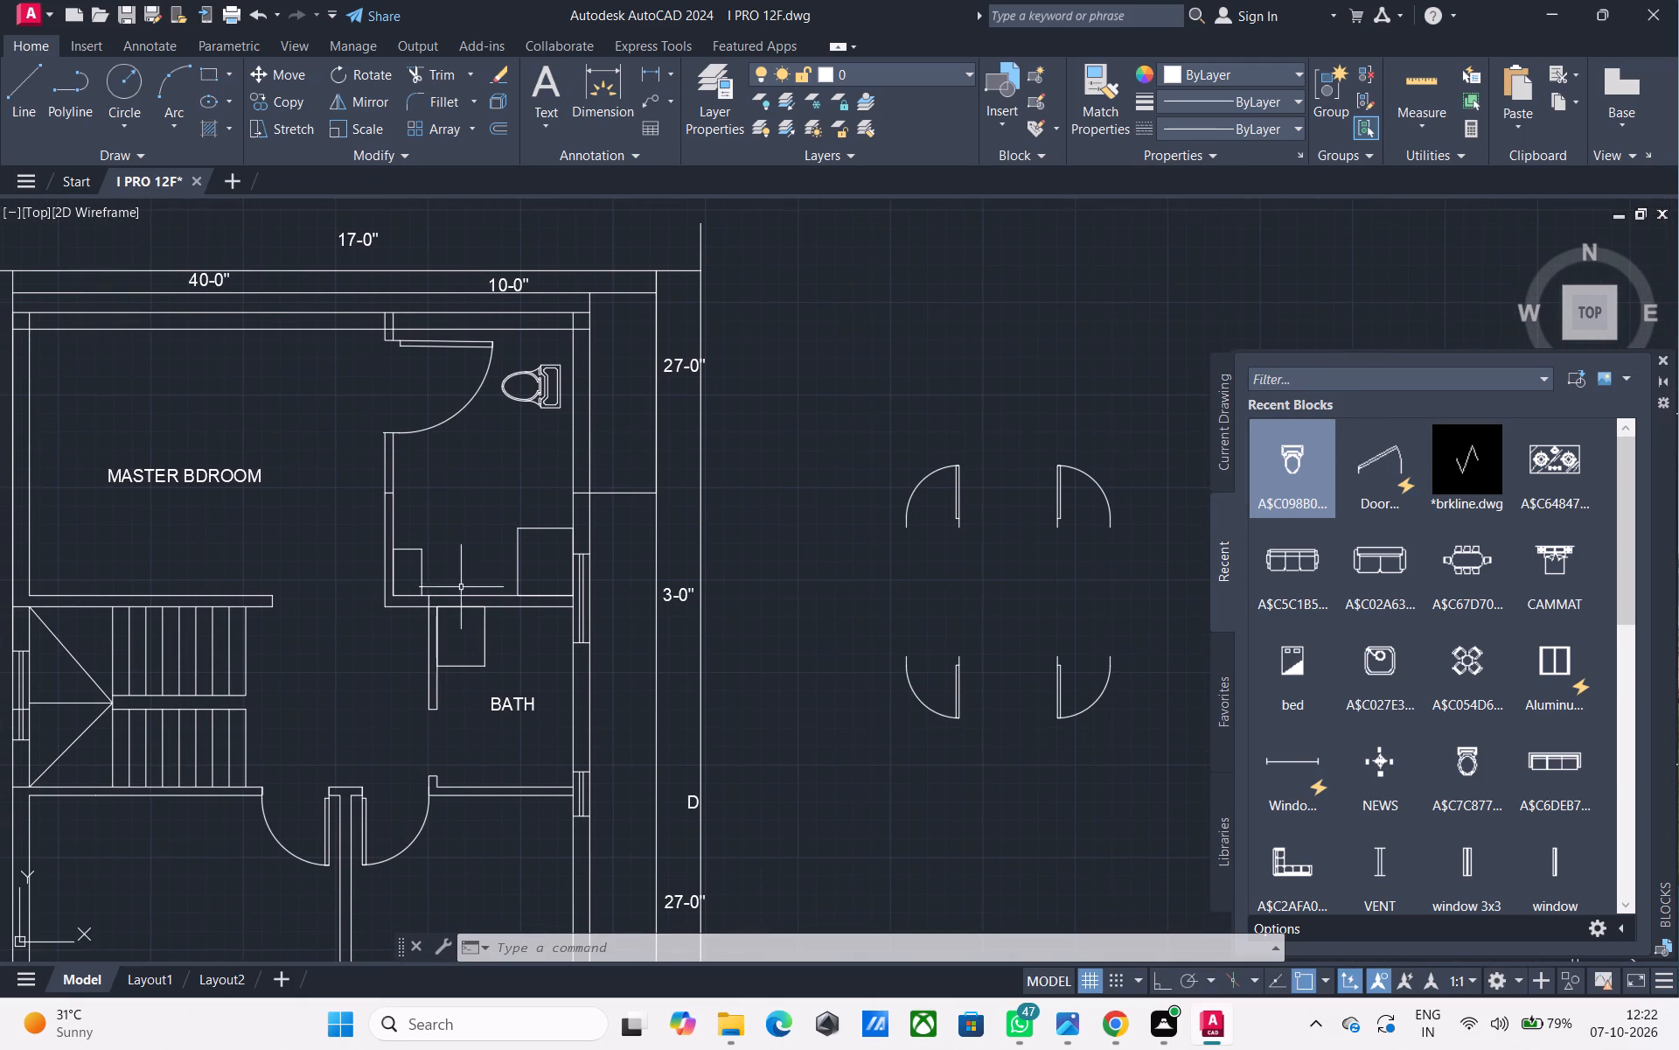
middle_drag(455, 577, 444, 659)
middle_drag(385, 521, 602, 611)
scroll(585, 609, down, 1)
middle_drag(570, 608, 526, 619)
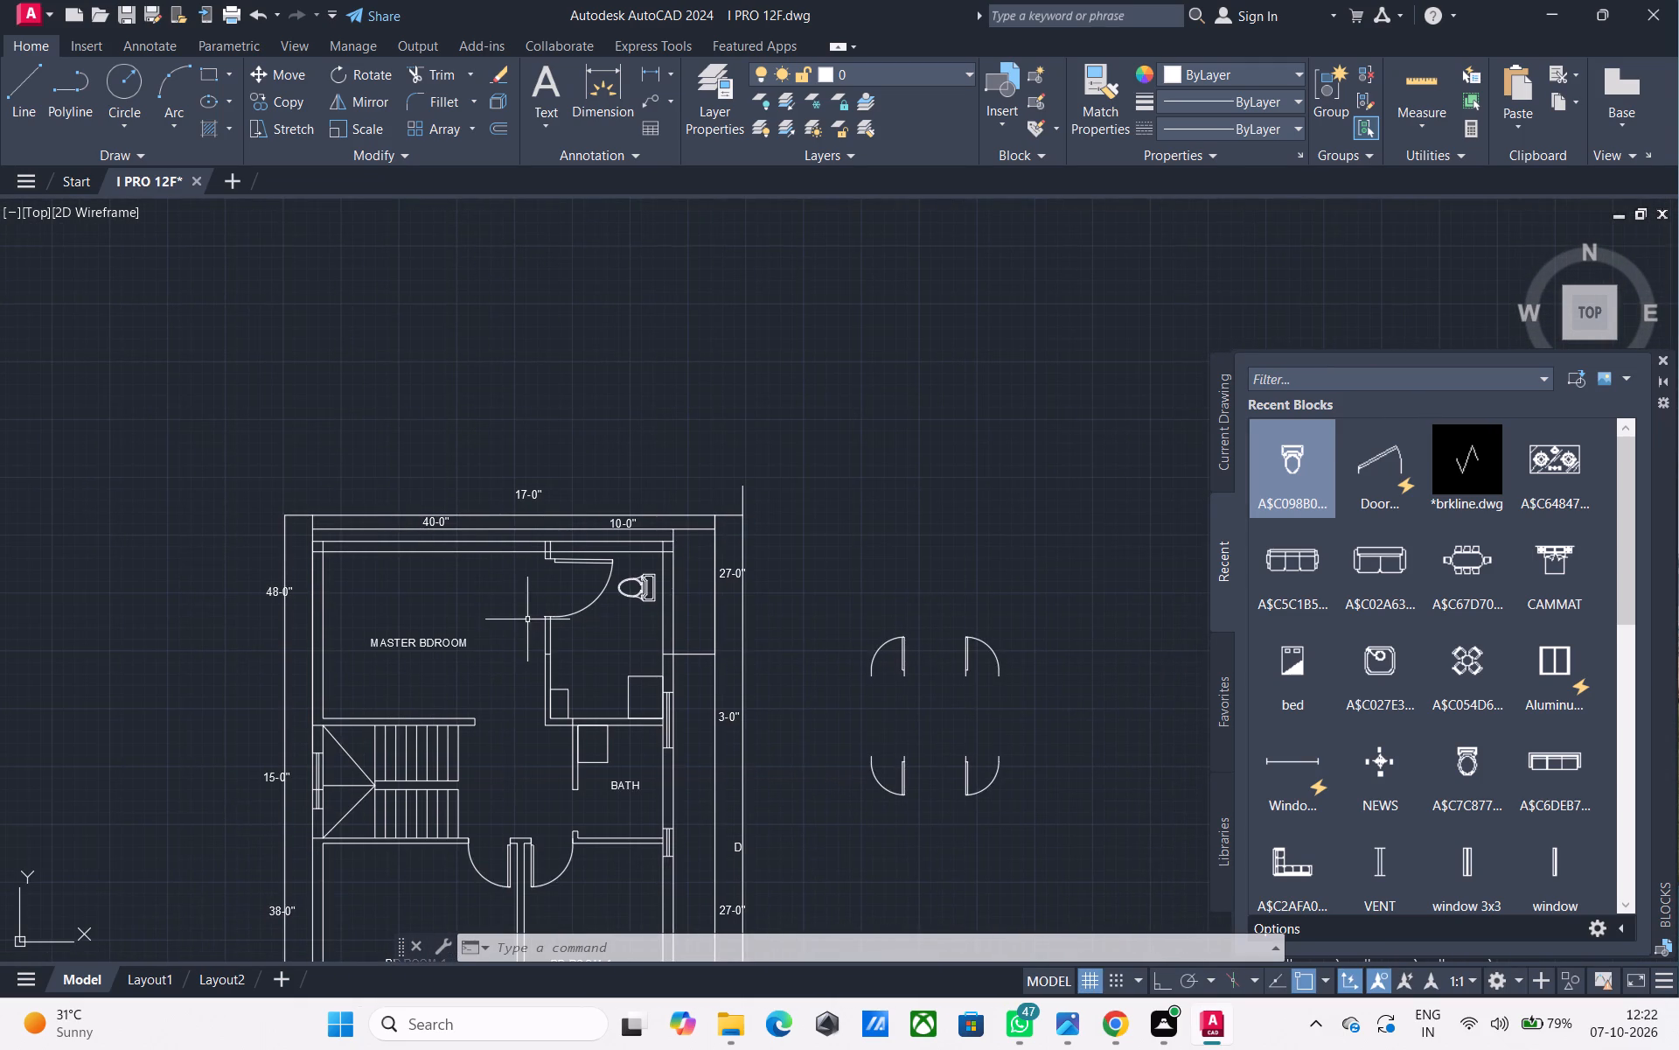
key(l)
key(space)
scroll(305, 543, up, 1)
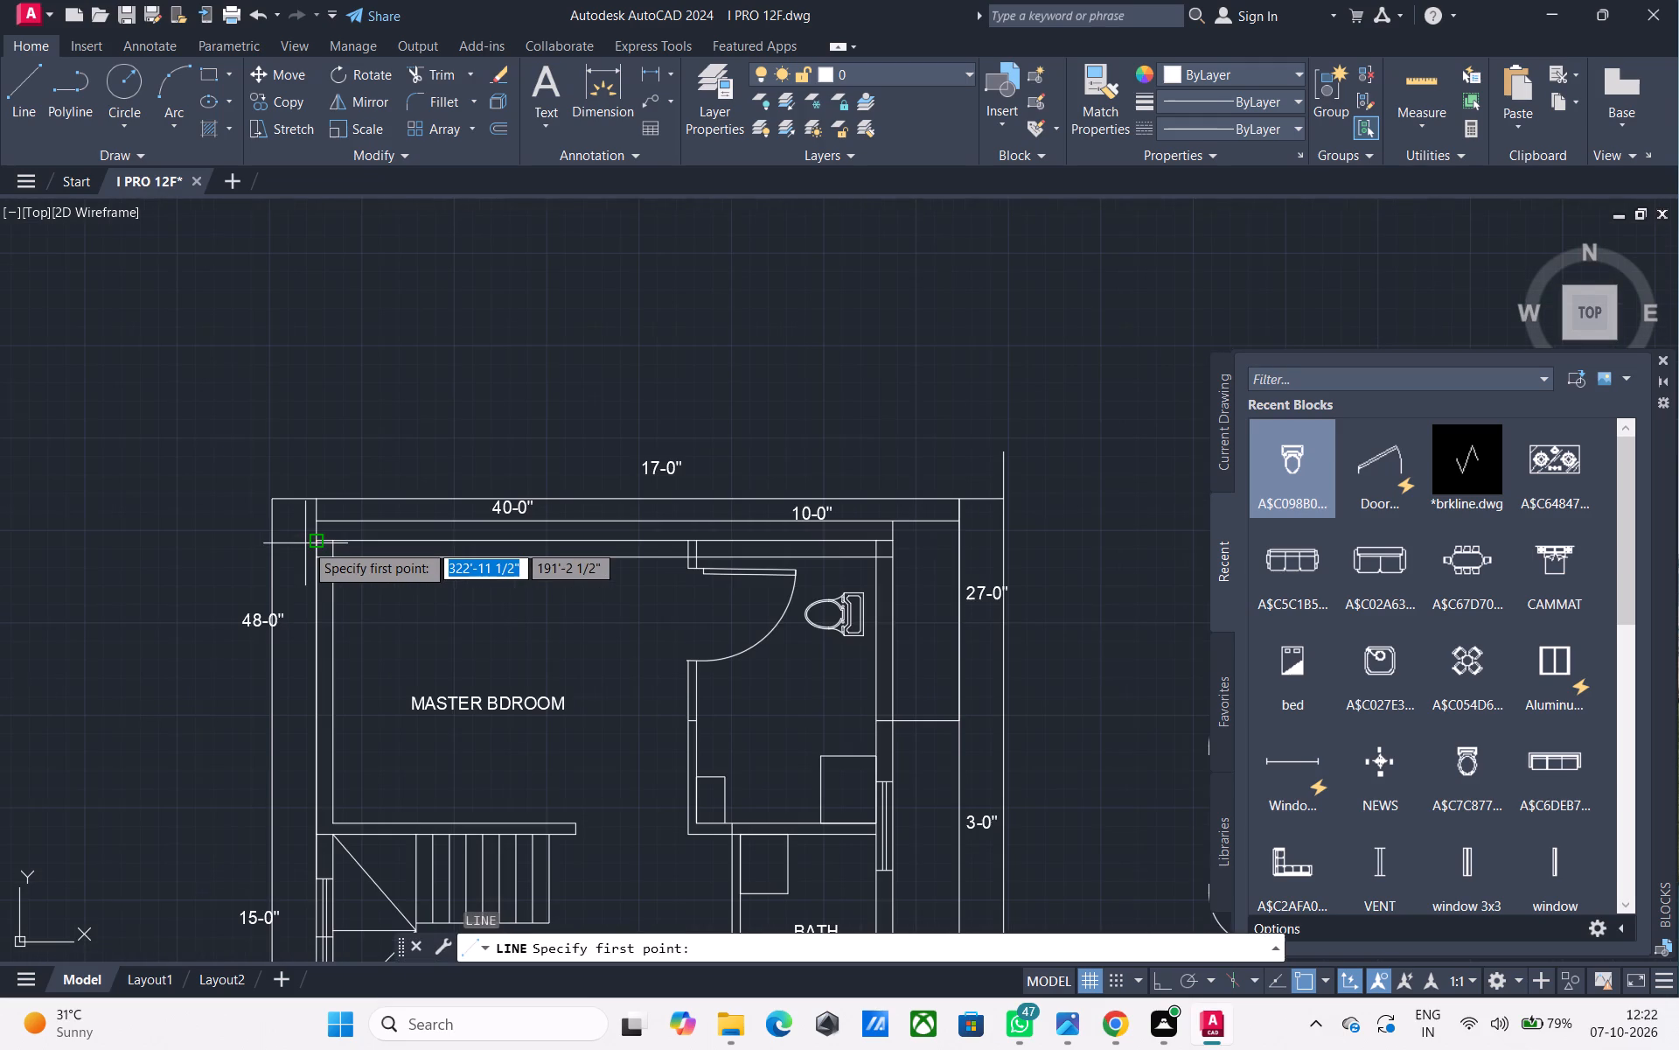
scroll(305, 543, up, 1)
click(320, 543)
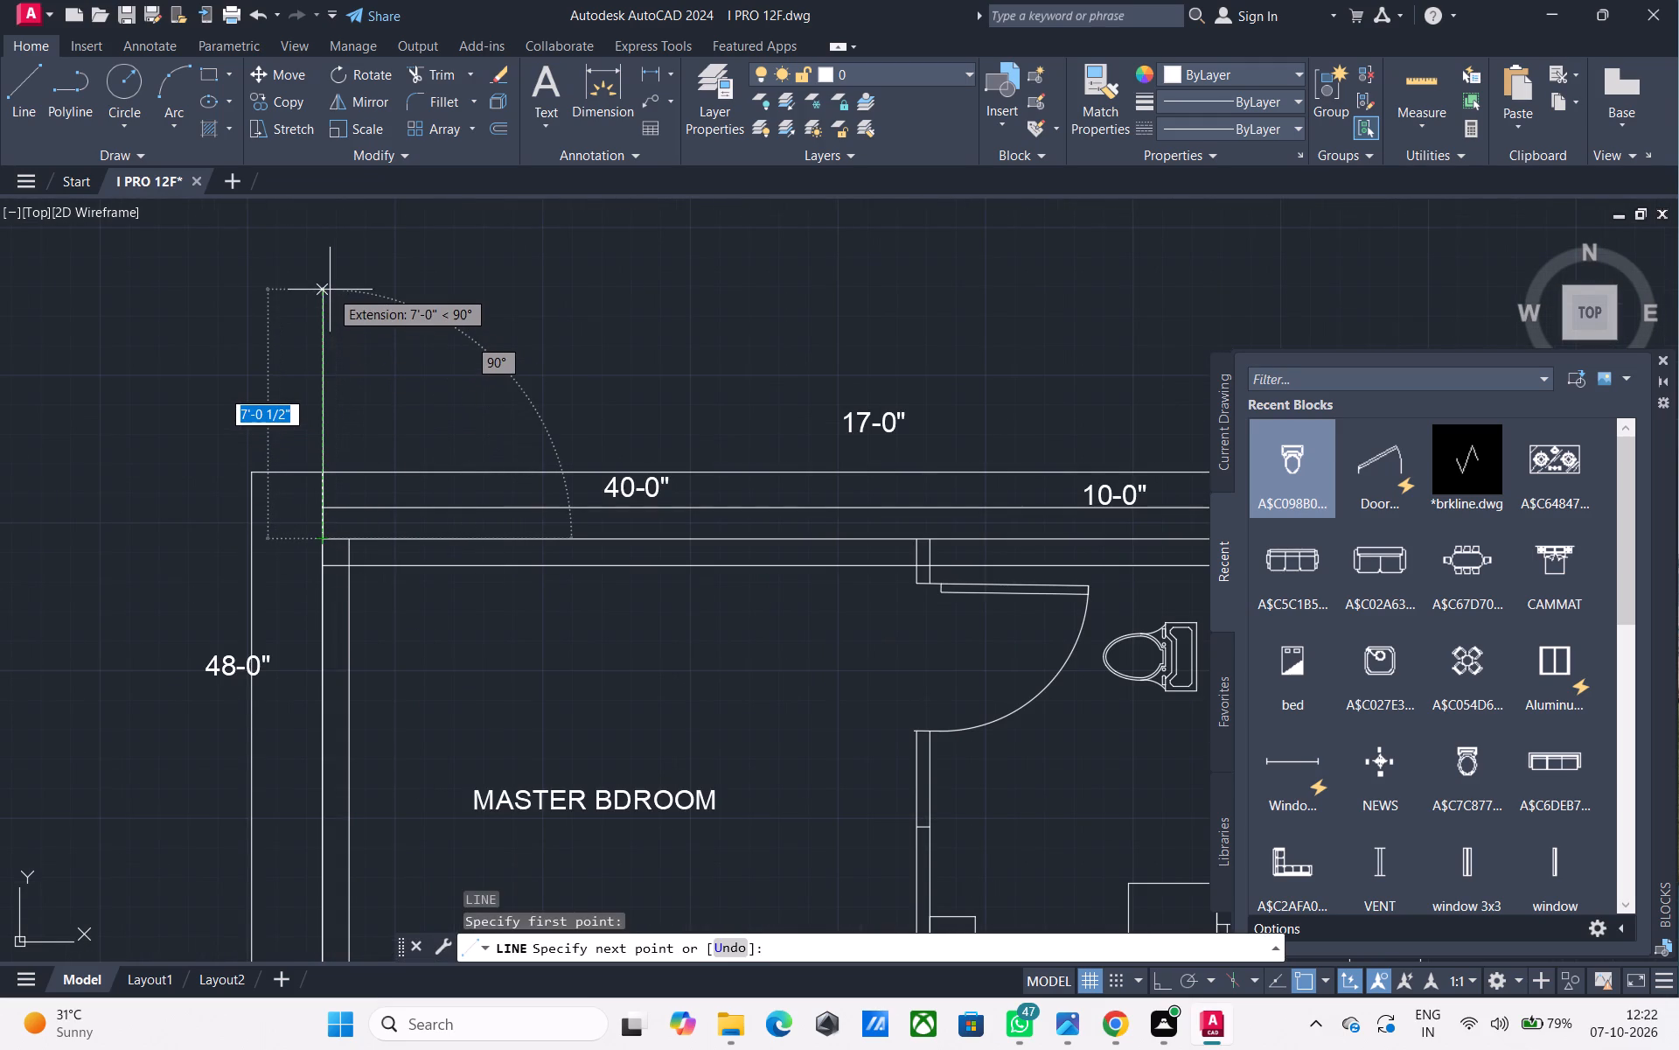
text(3')
key(Return)
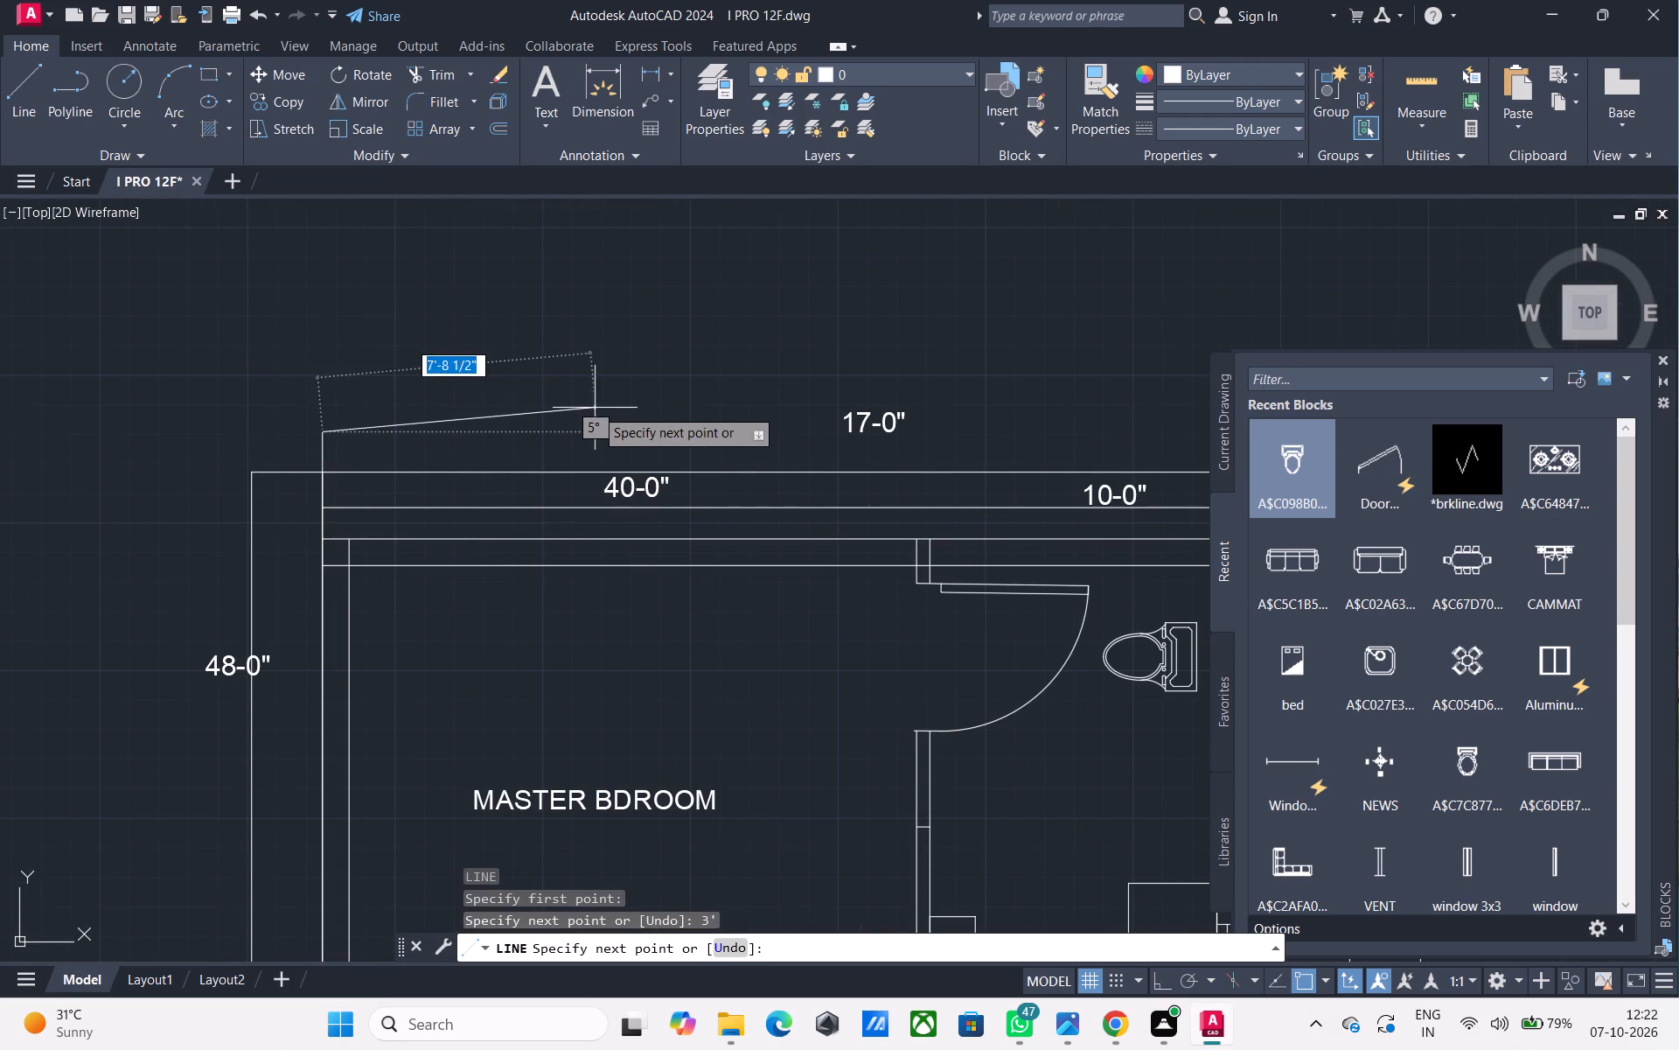
middle_drag(594, 408, 254, 338)
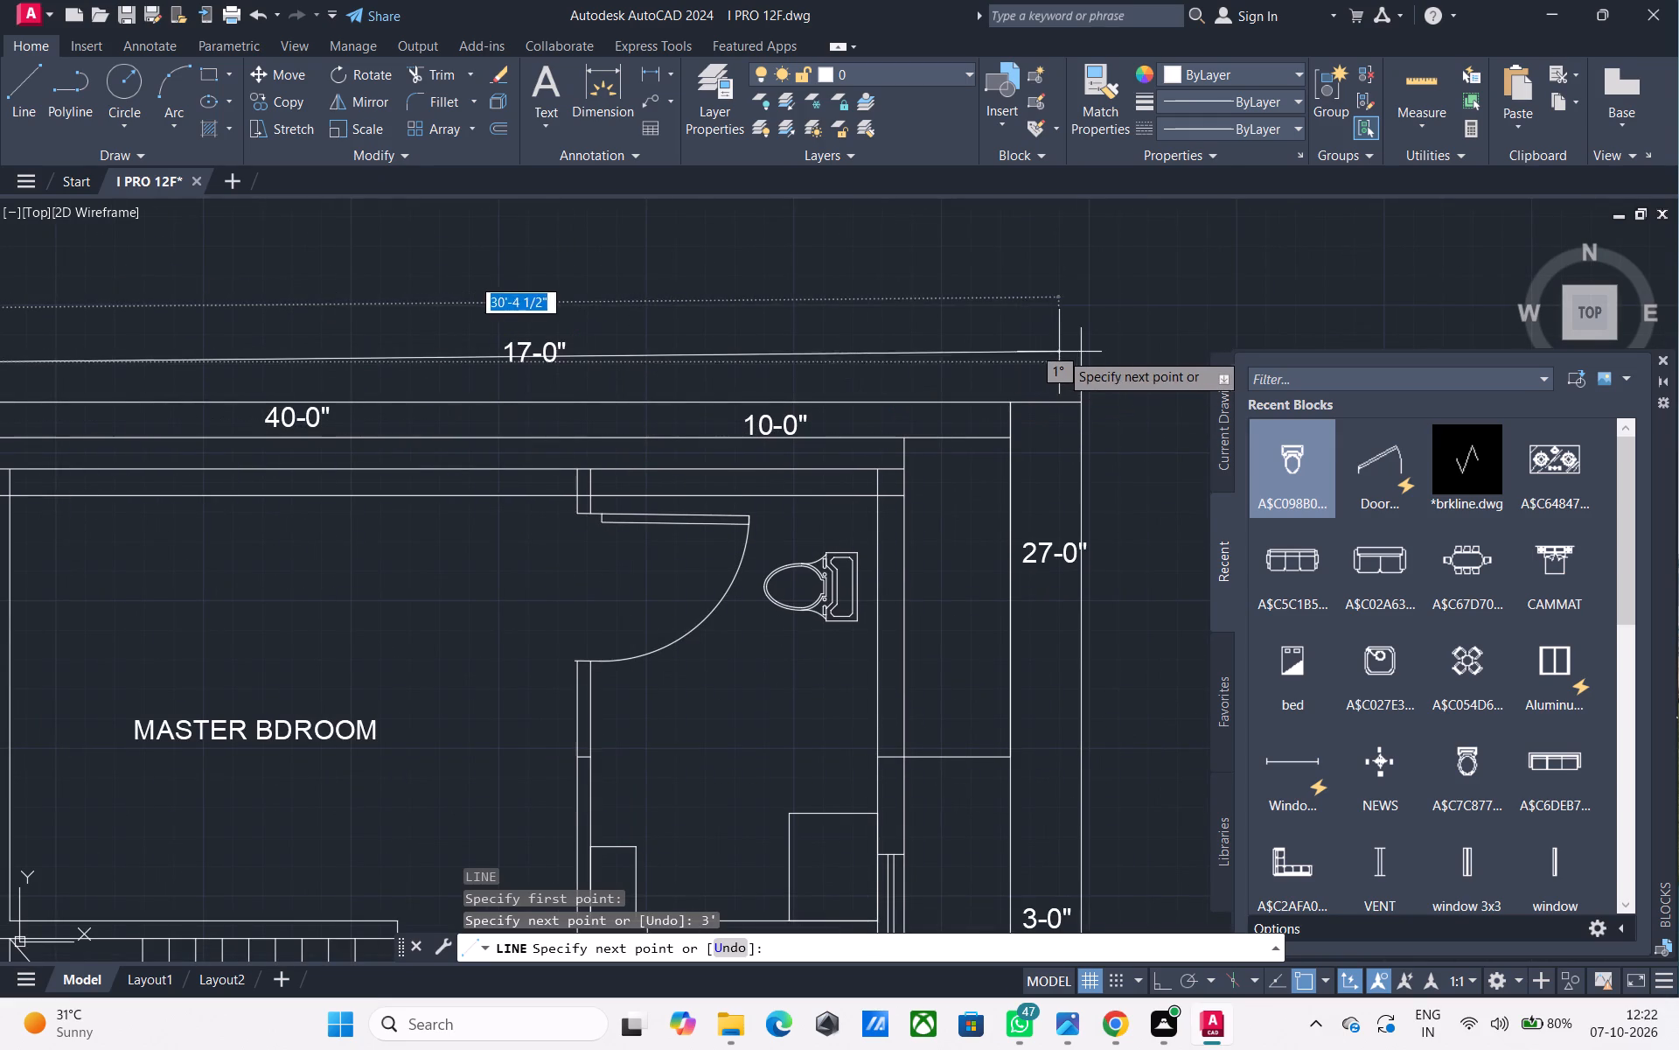
key(F8)
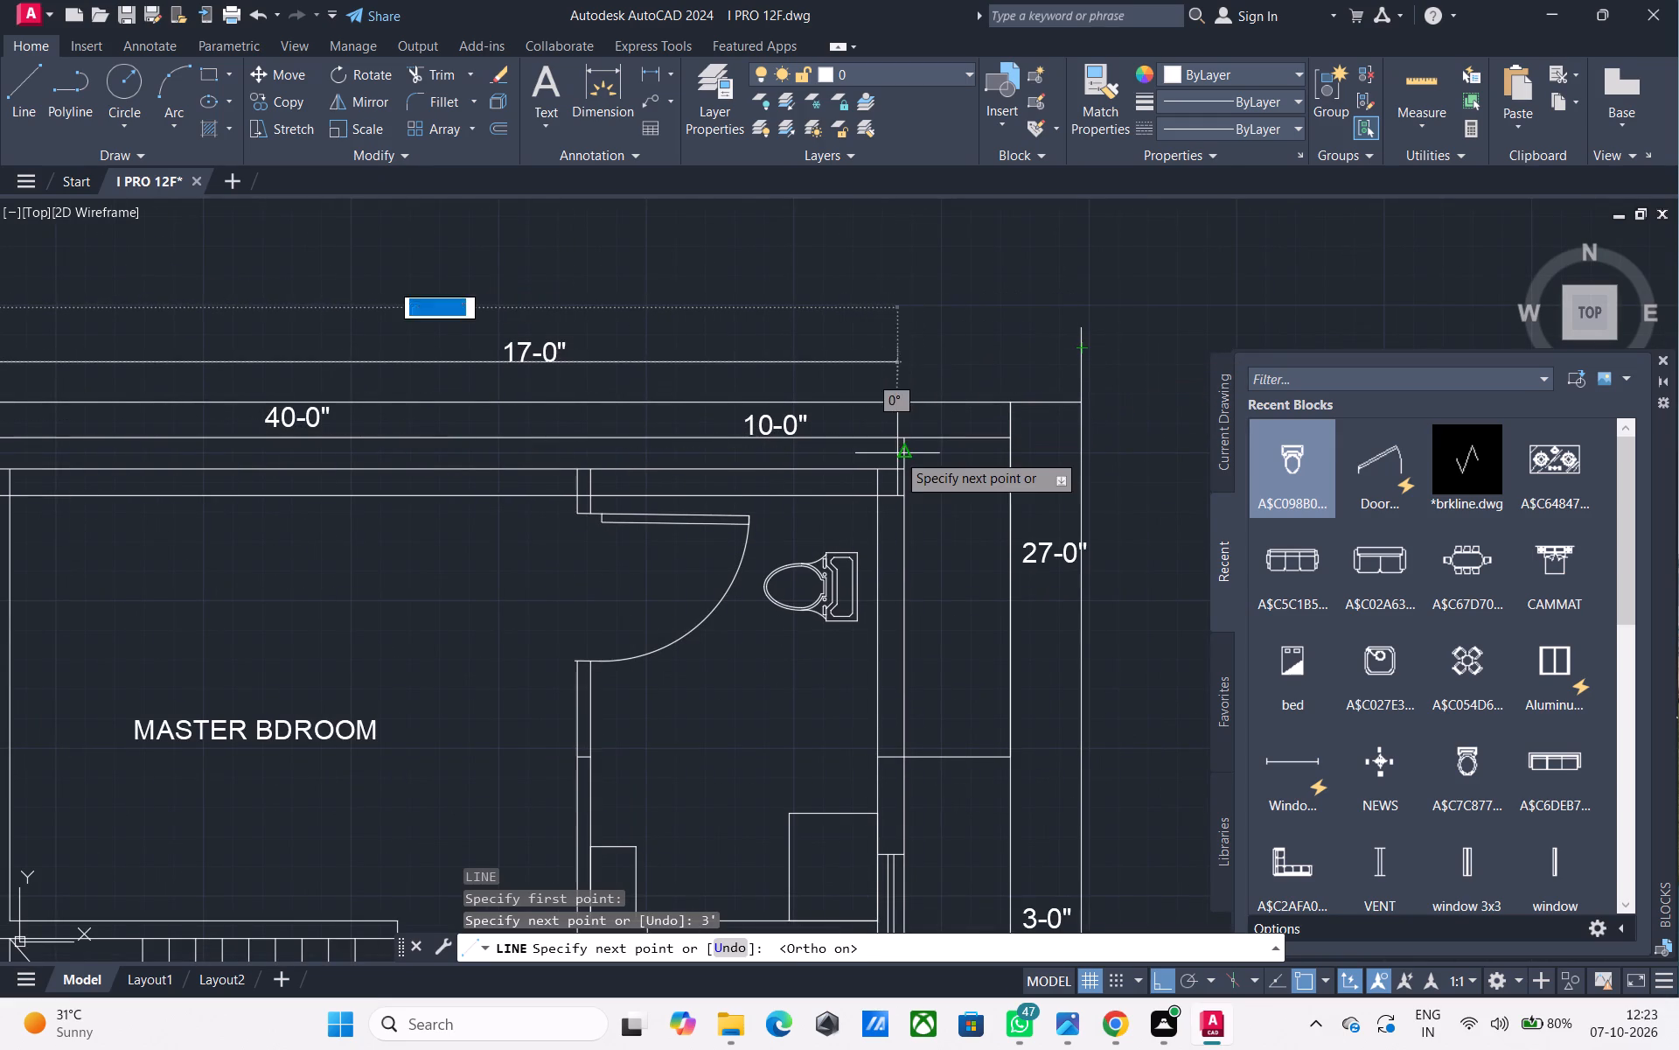
click(904, 359)
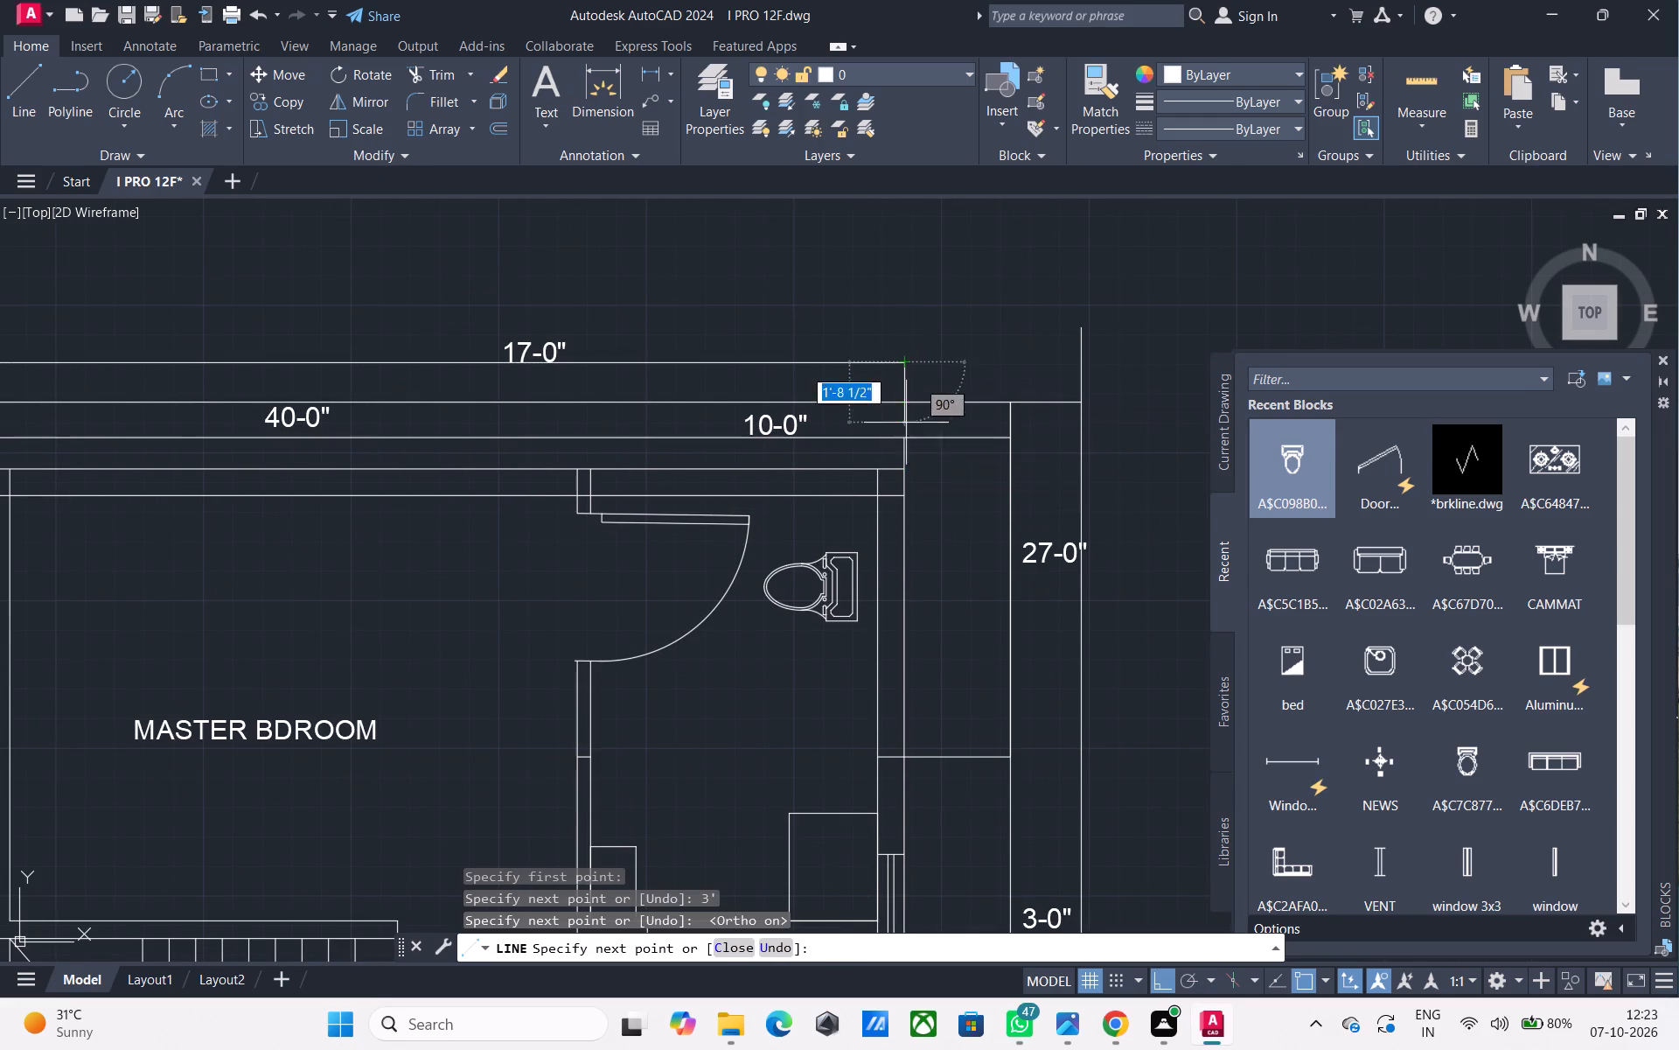
click(900, 461)
key(Escape)
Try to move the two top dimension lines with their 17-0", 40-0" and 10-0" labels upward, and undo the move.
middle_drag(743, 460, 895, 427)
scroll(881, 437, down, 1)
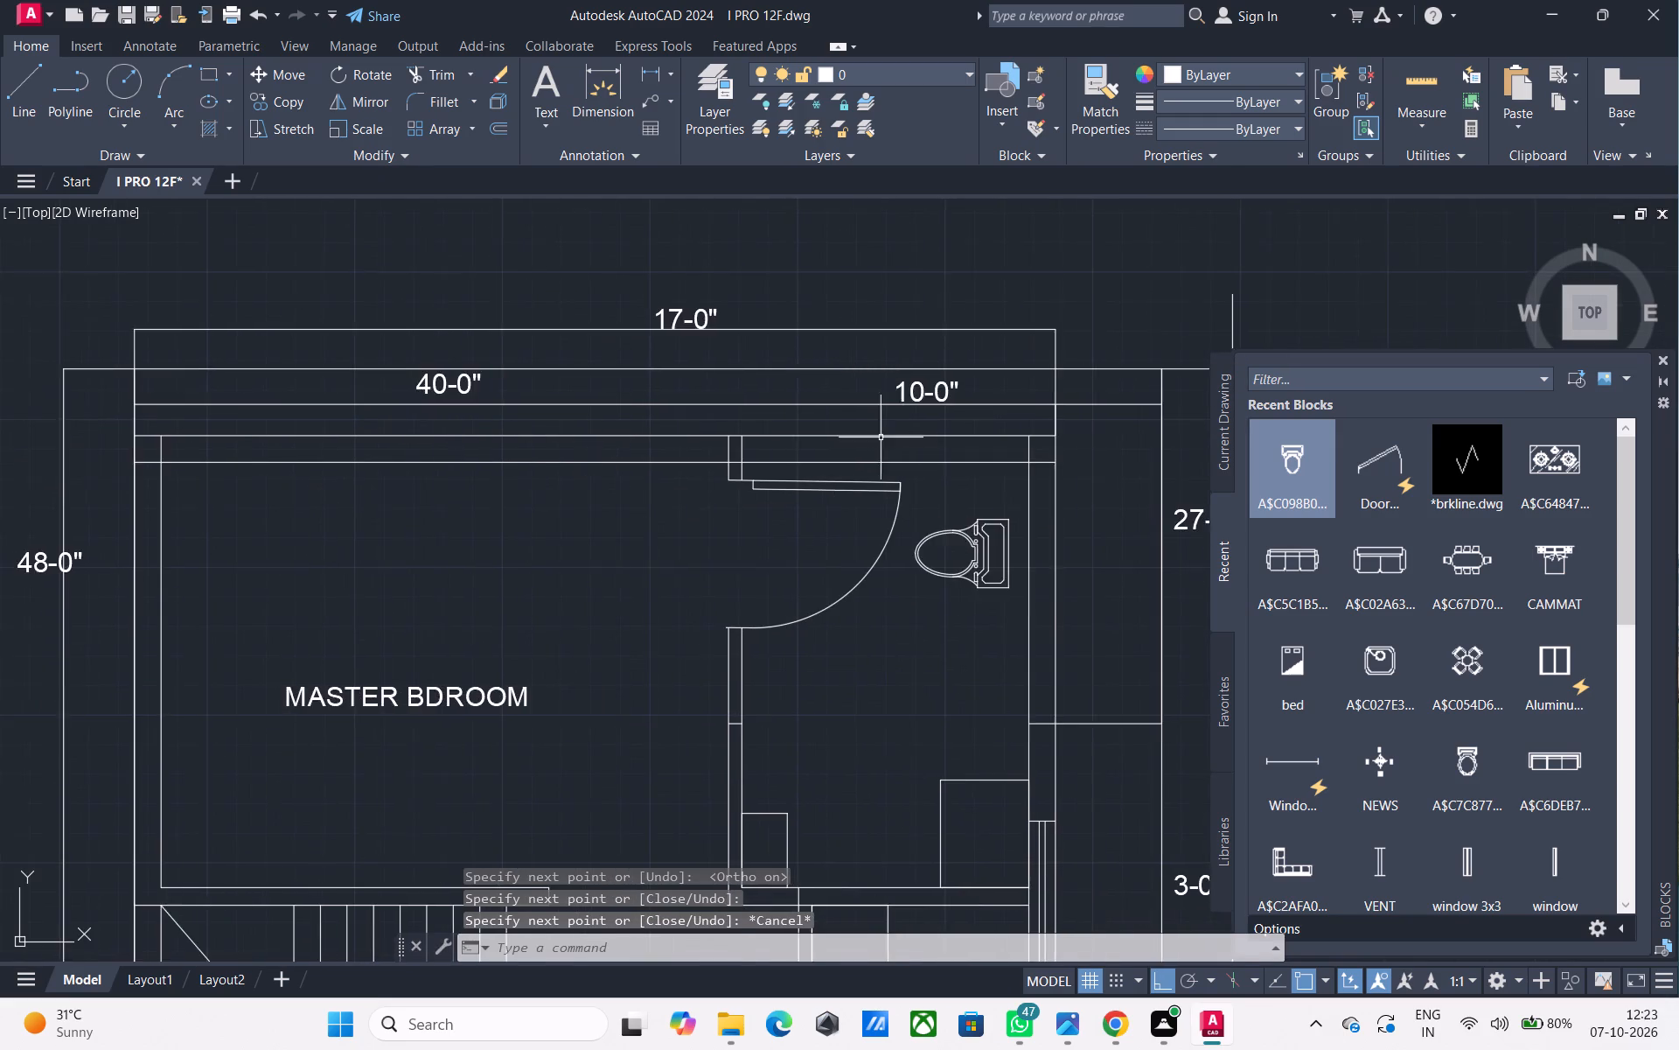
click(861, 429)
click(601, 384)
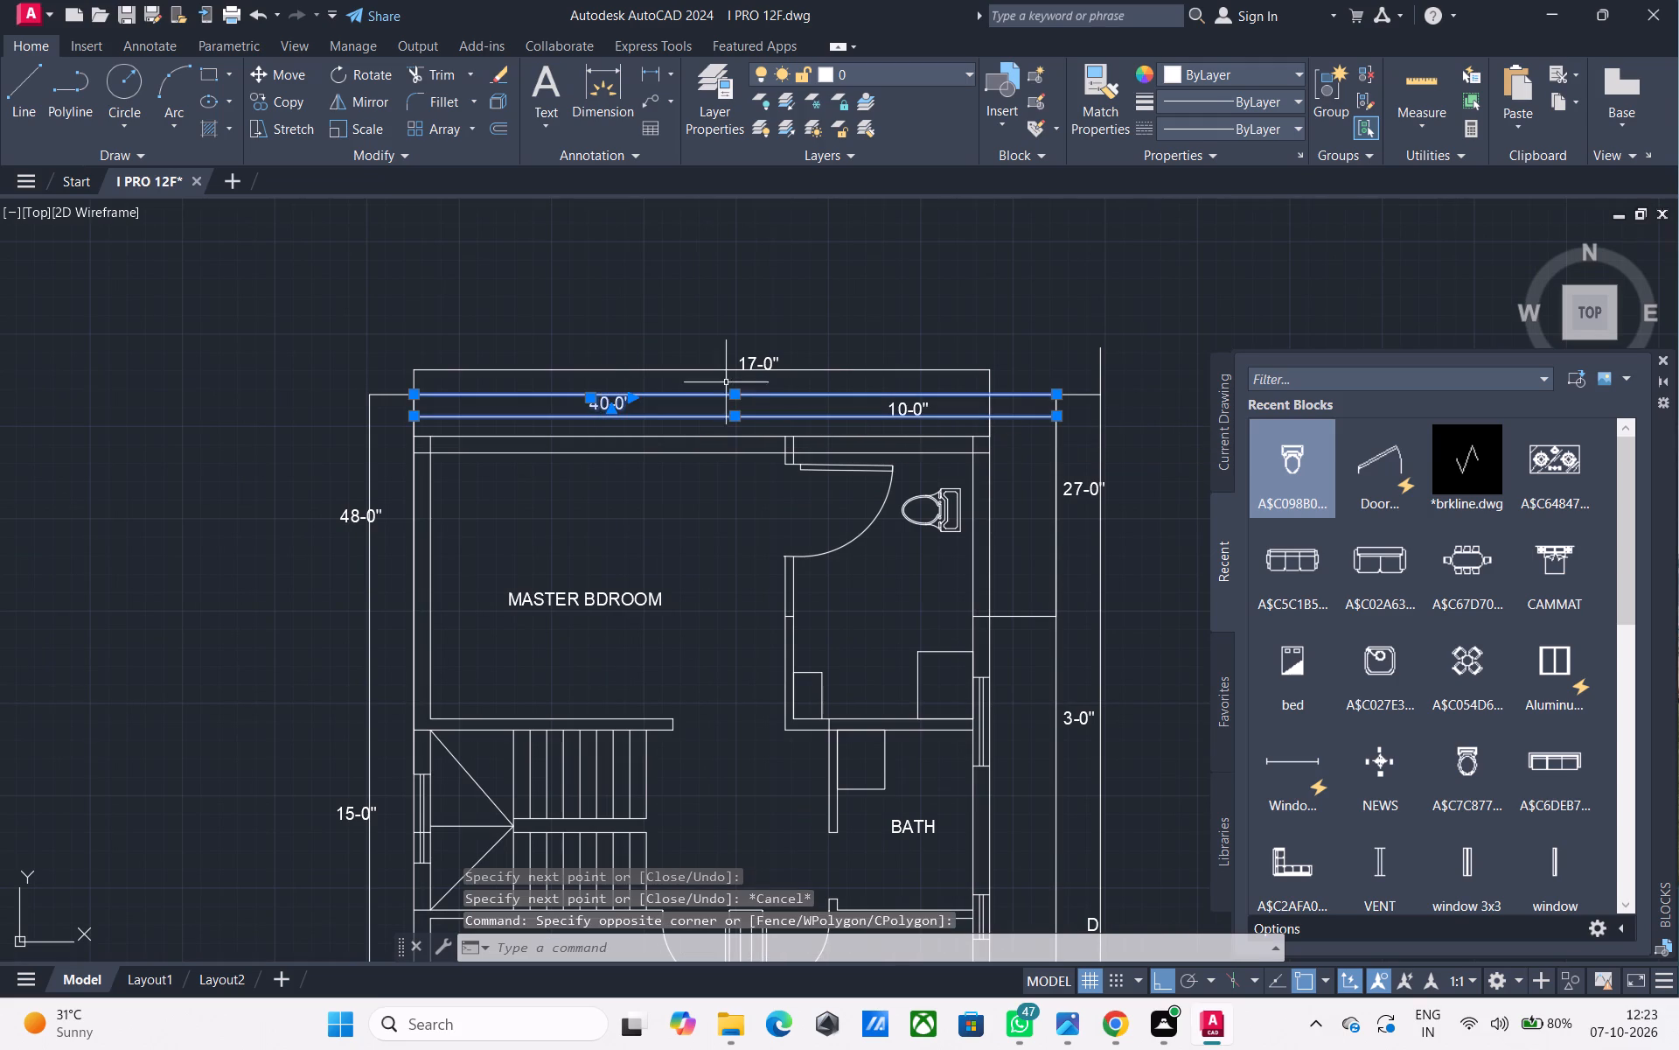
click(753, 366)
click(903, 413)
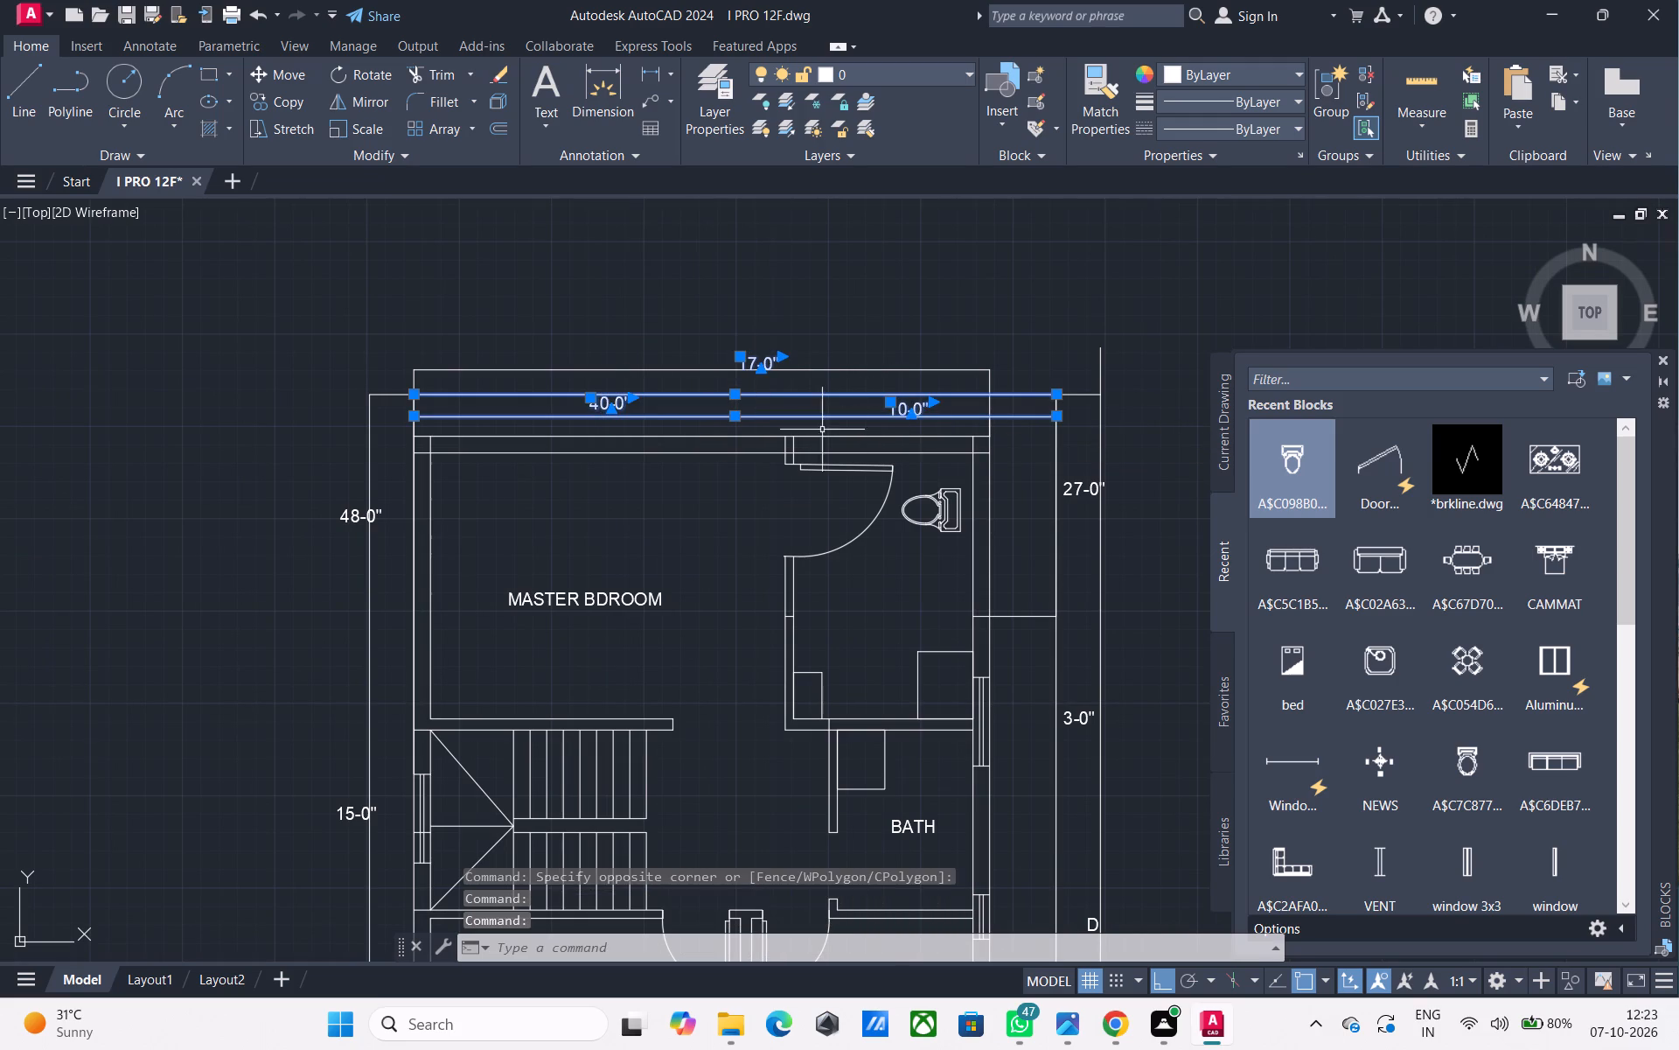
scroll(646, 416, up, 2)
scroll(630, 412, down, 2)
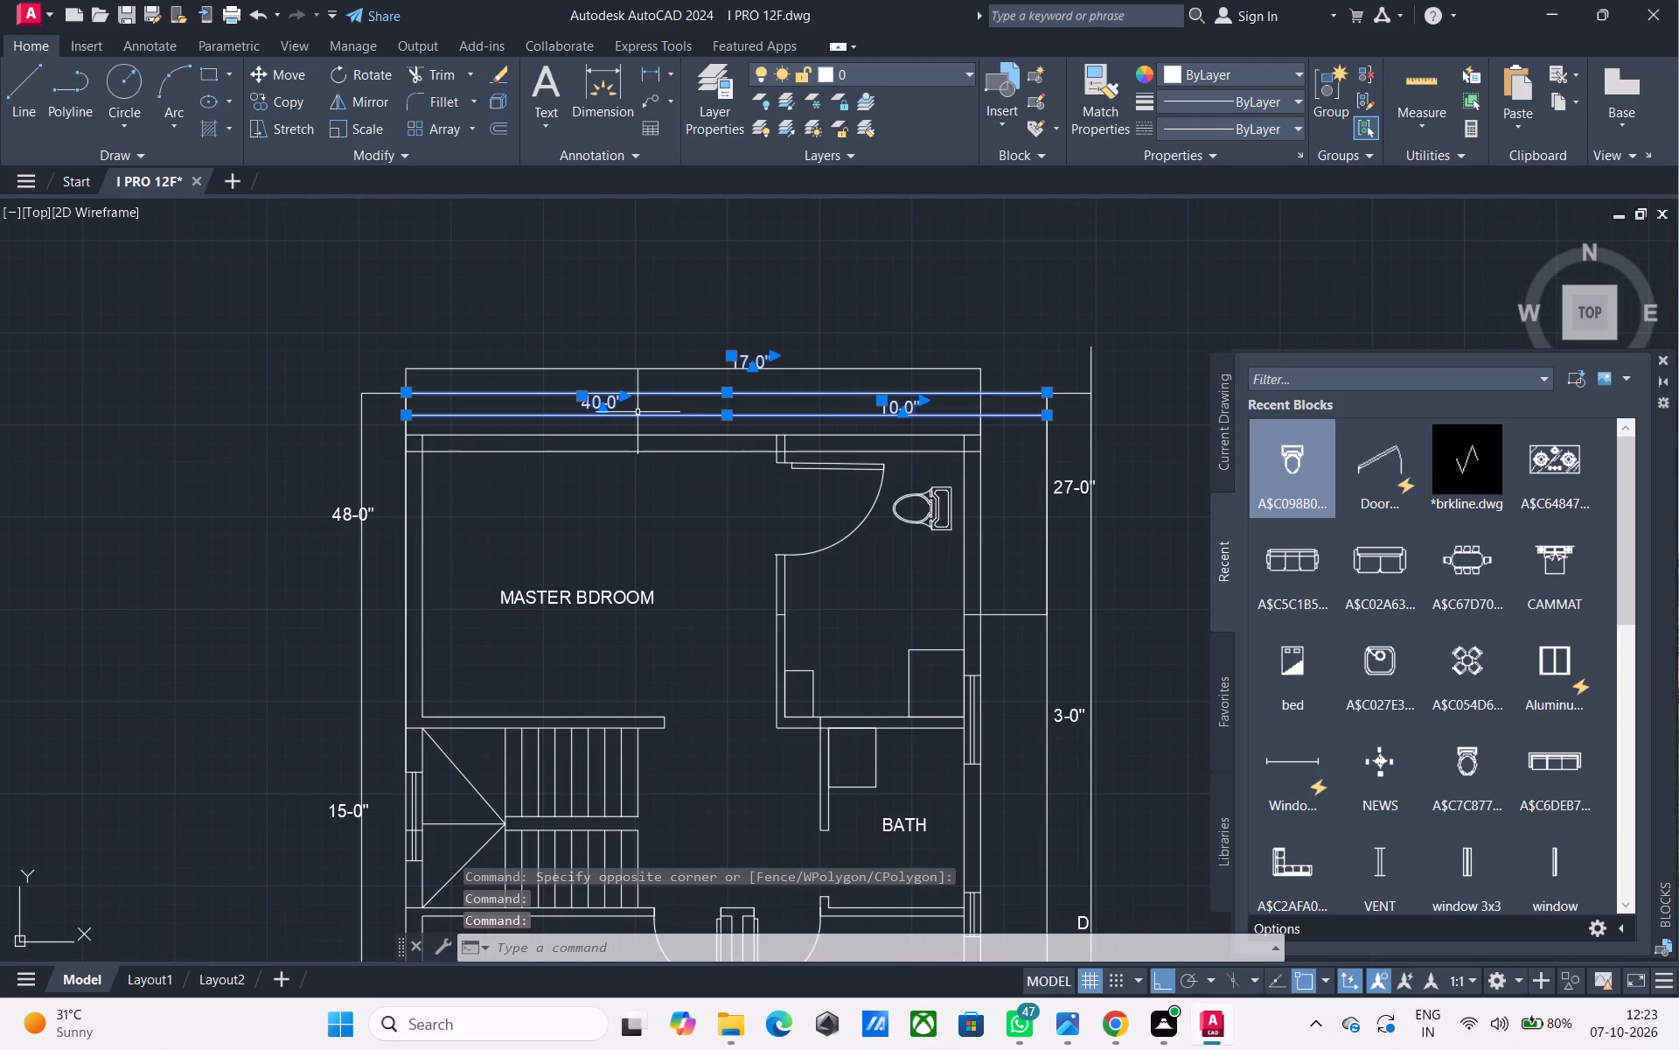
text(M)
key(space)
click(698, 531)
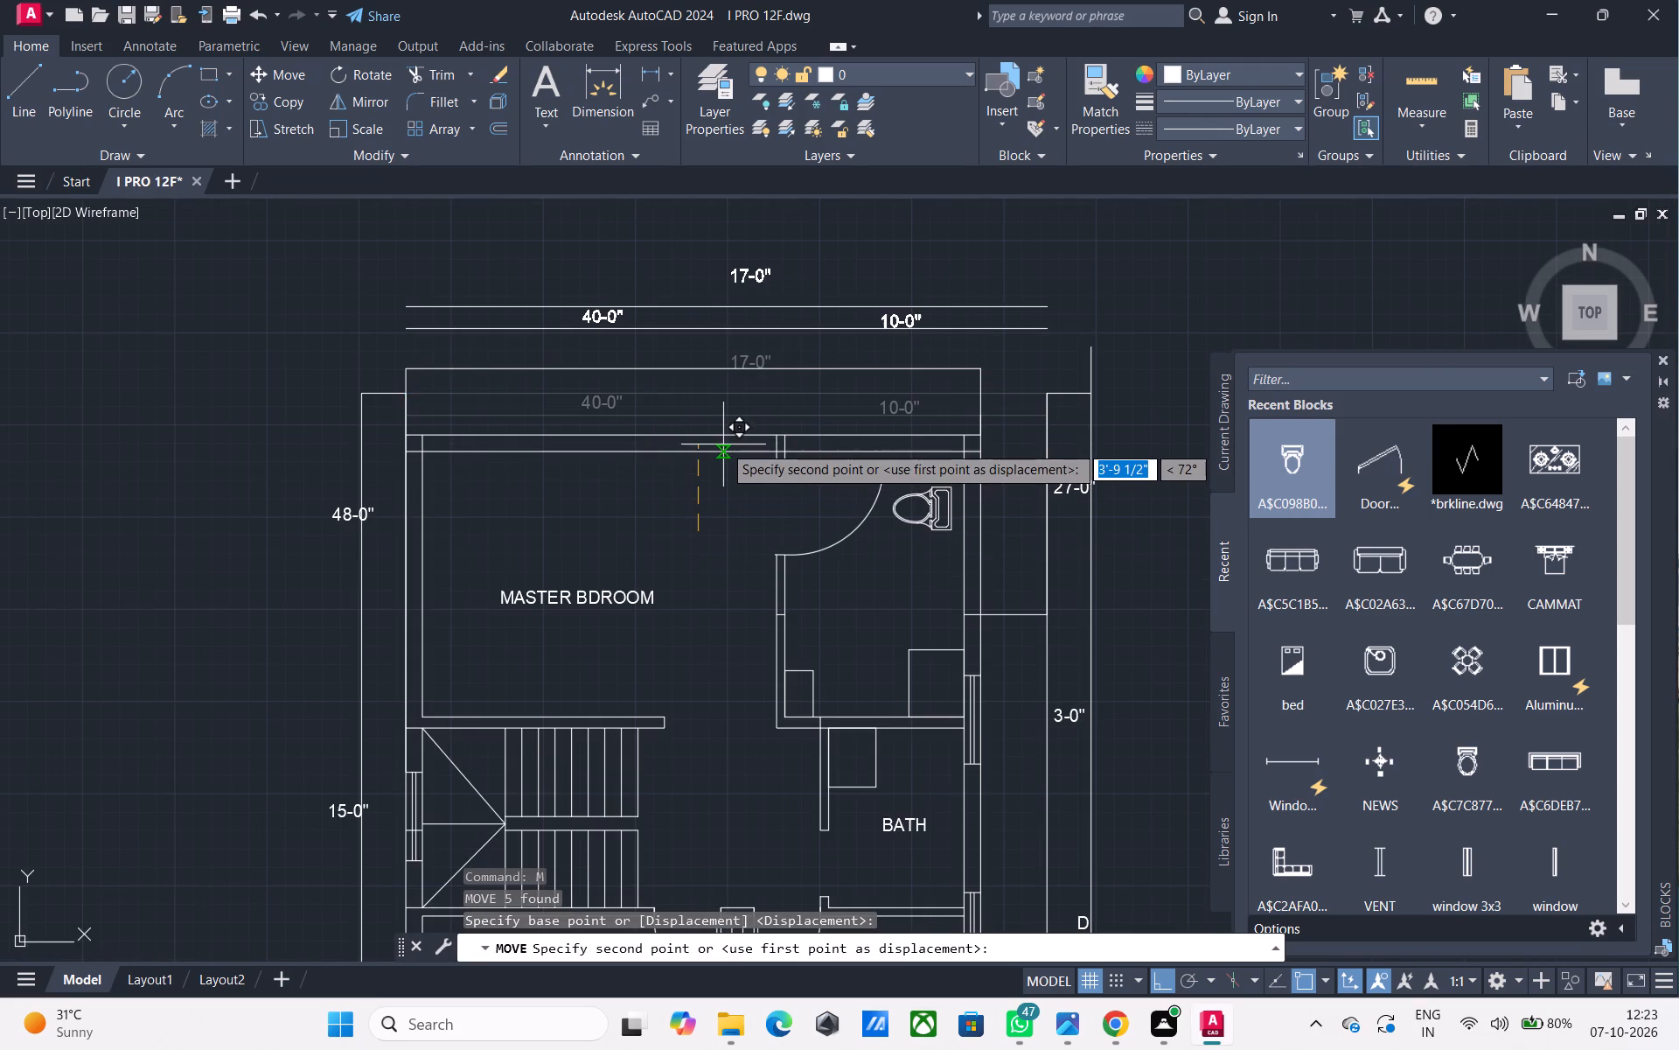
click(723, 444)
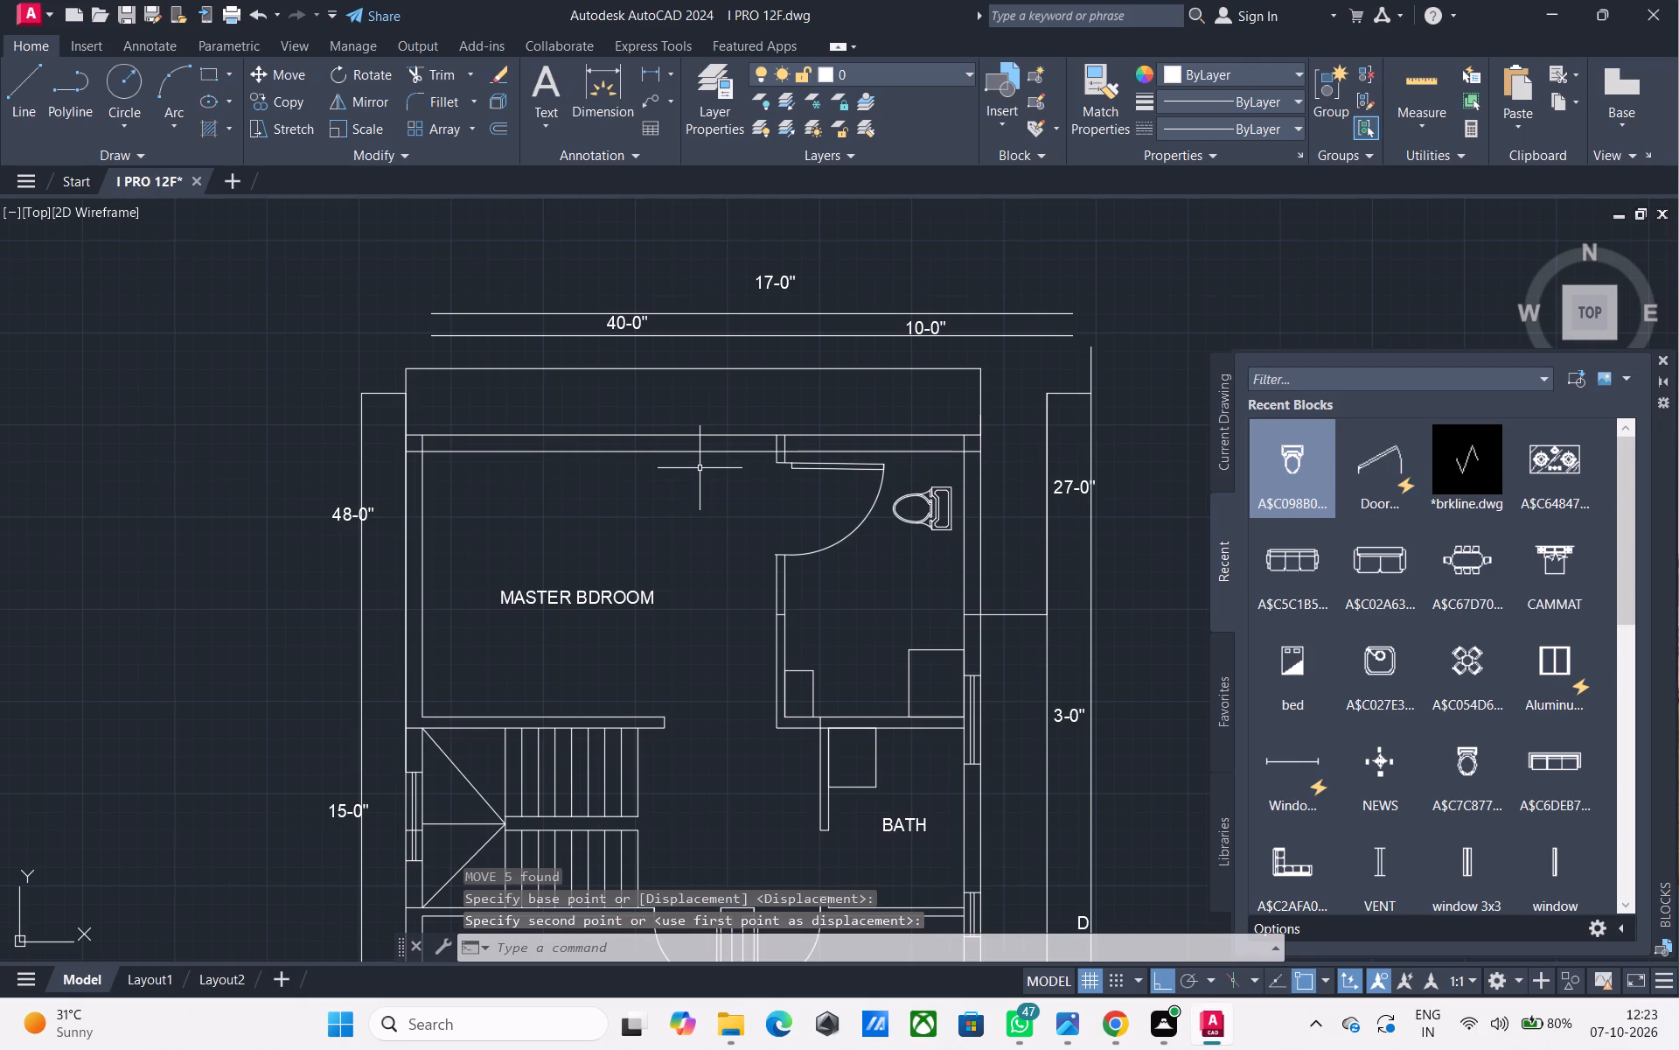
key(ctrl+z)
Move the two top dimension lines and the 17-0", 40-0" and 10-0" labels straight up about 3'-1 1/2", clear of the new outline.
click(839, 422)
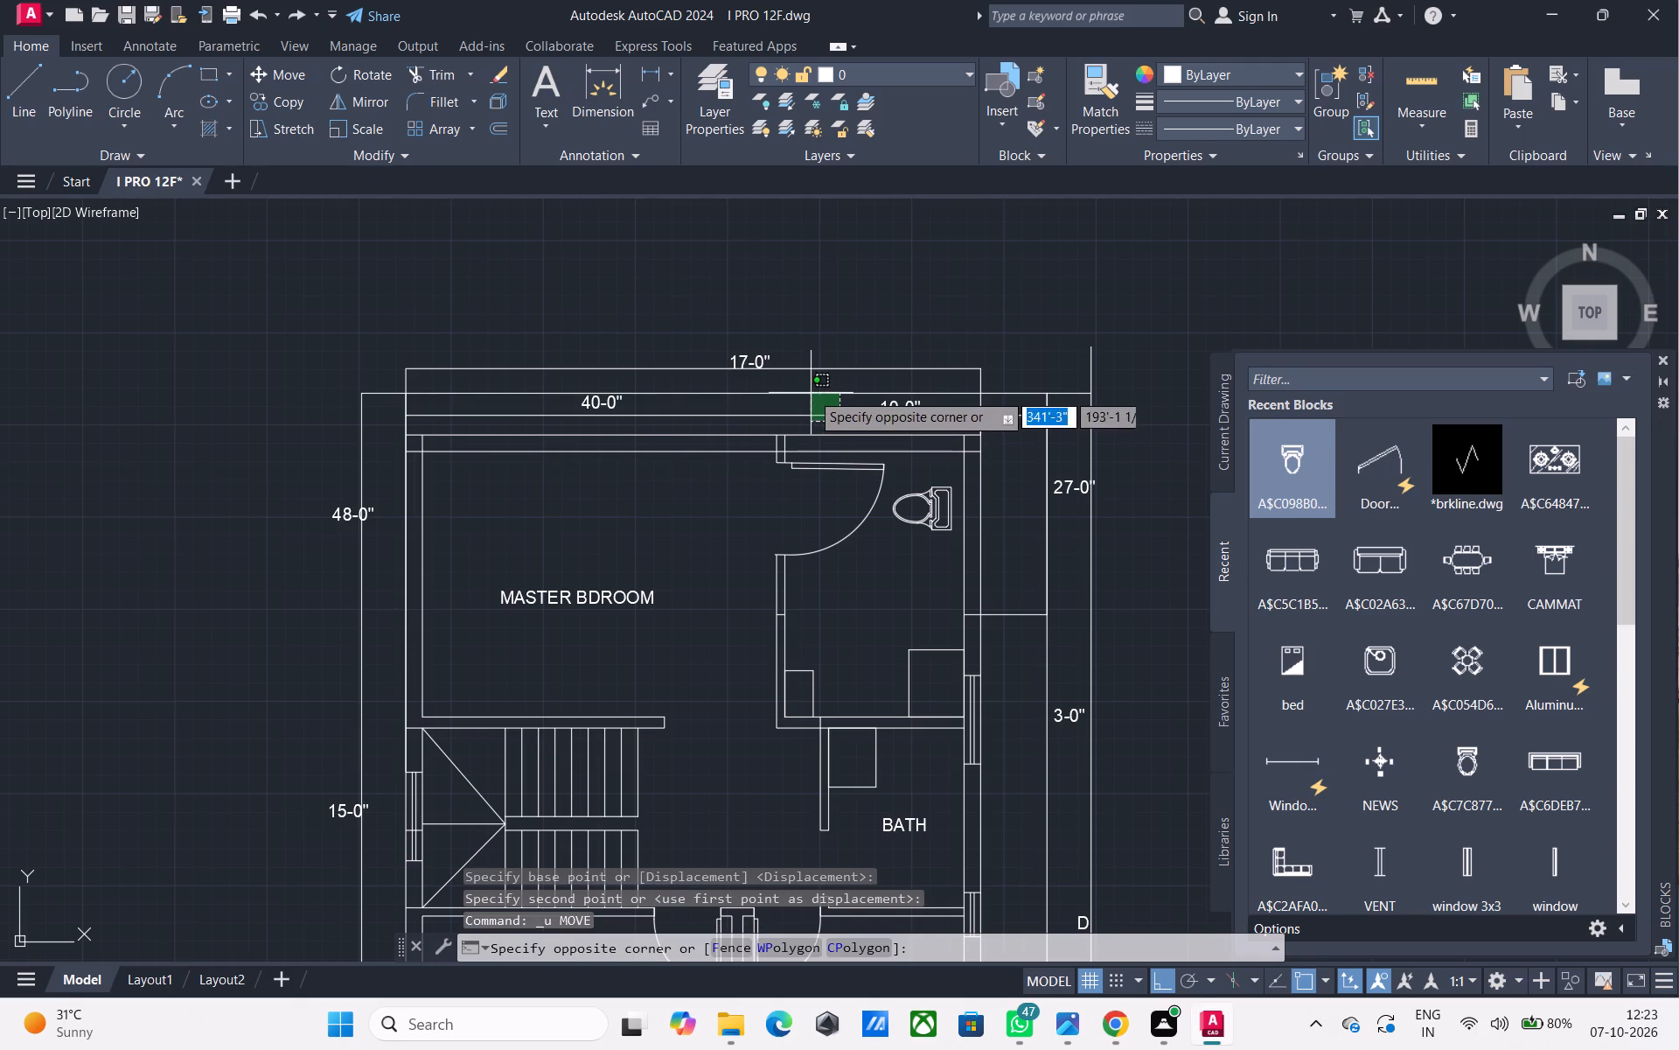
click(811, 391)
click(902, 412)
click(582, 406)
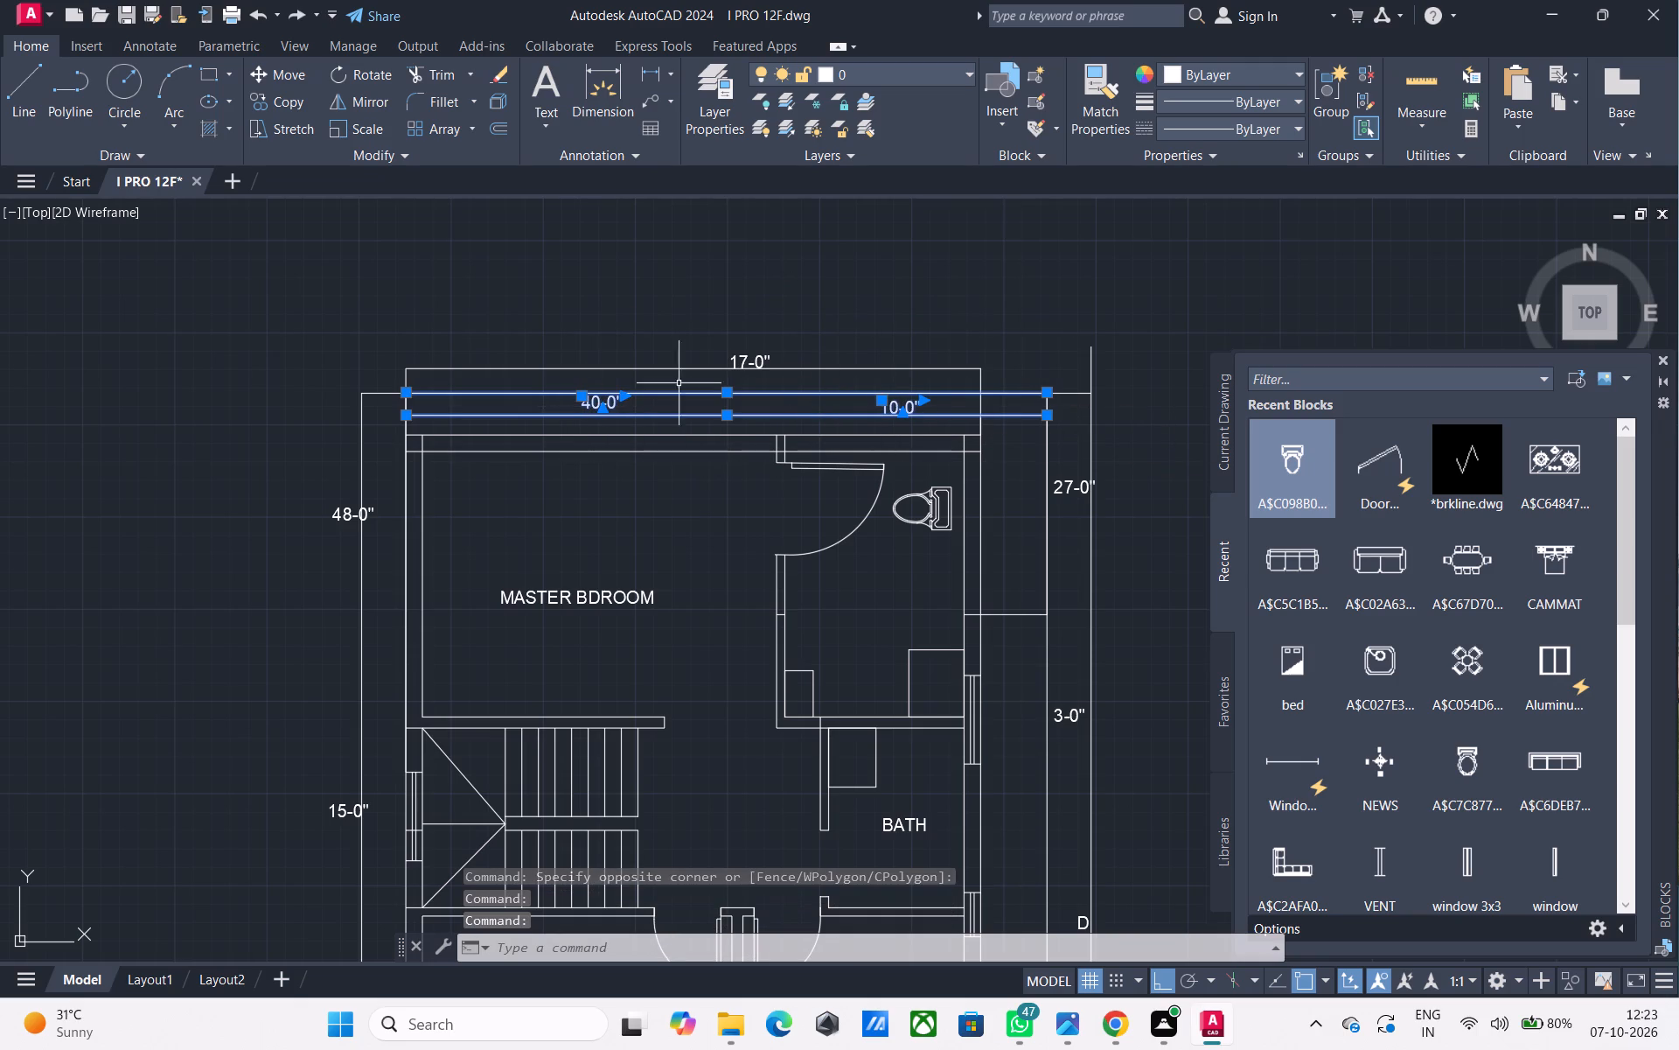
click(761, 360)
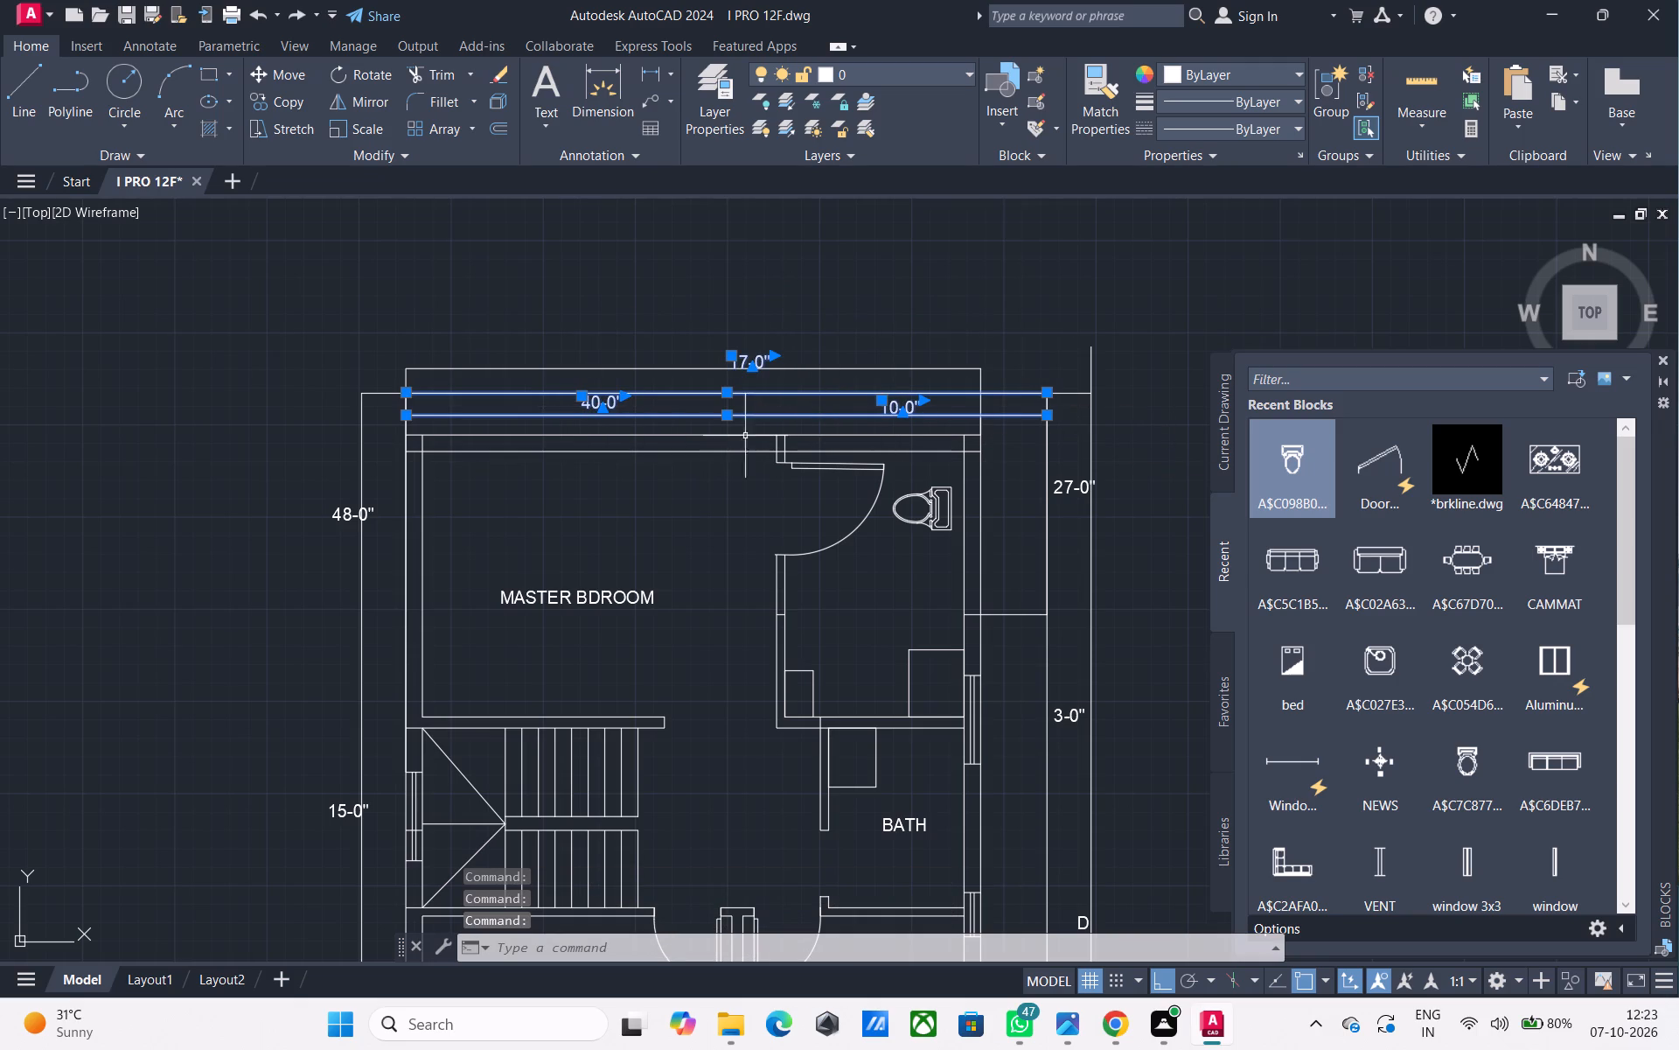
text(M)
key(space)
middle_drag(1100, 496, 909, 470)
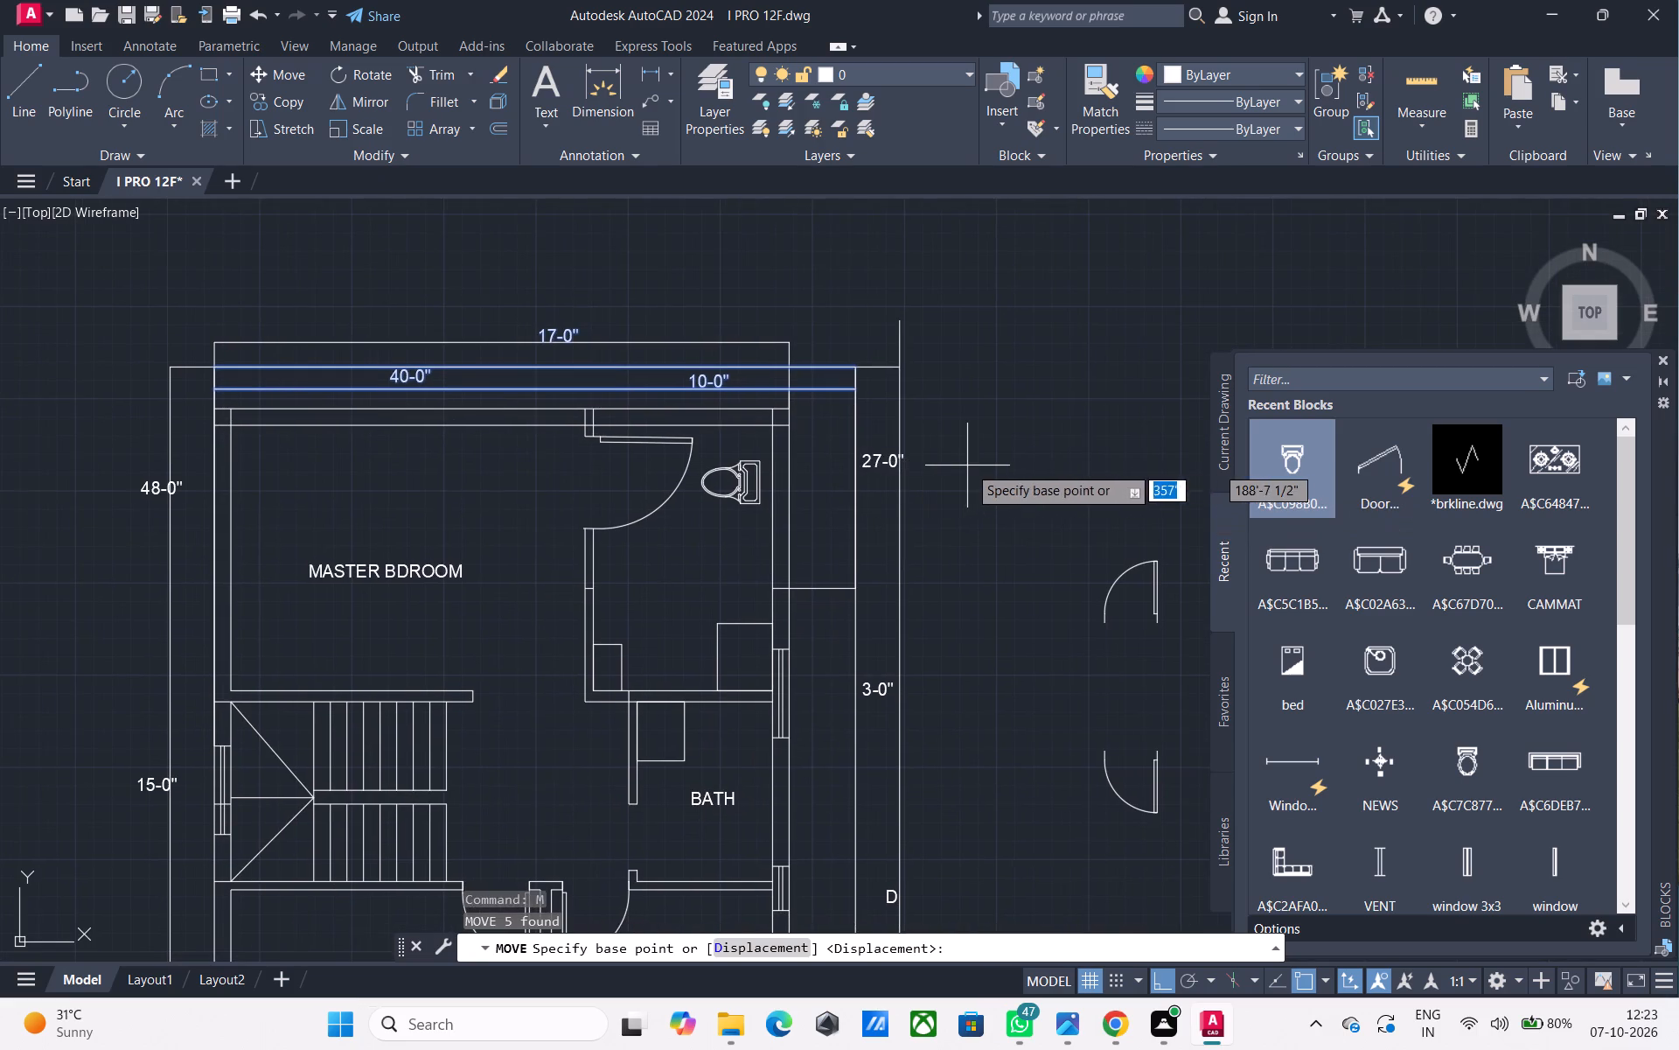
click(972, 465)
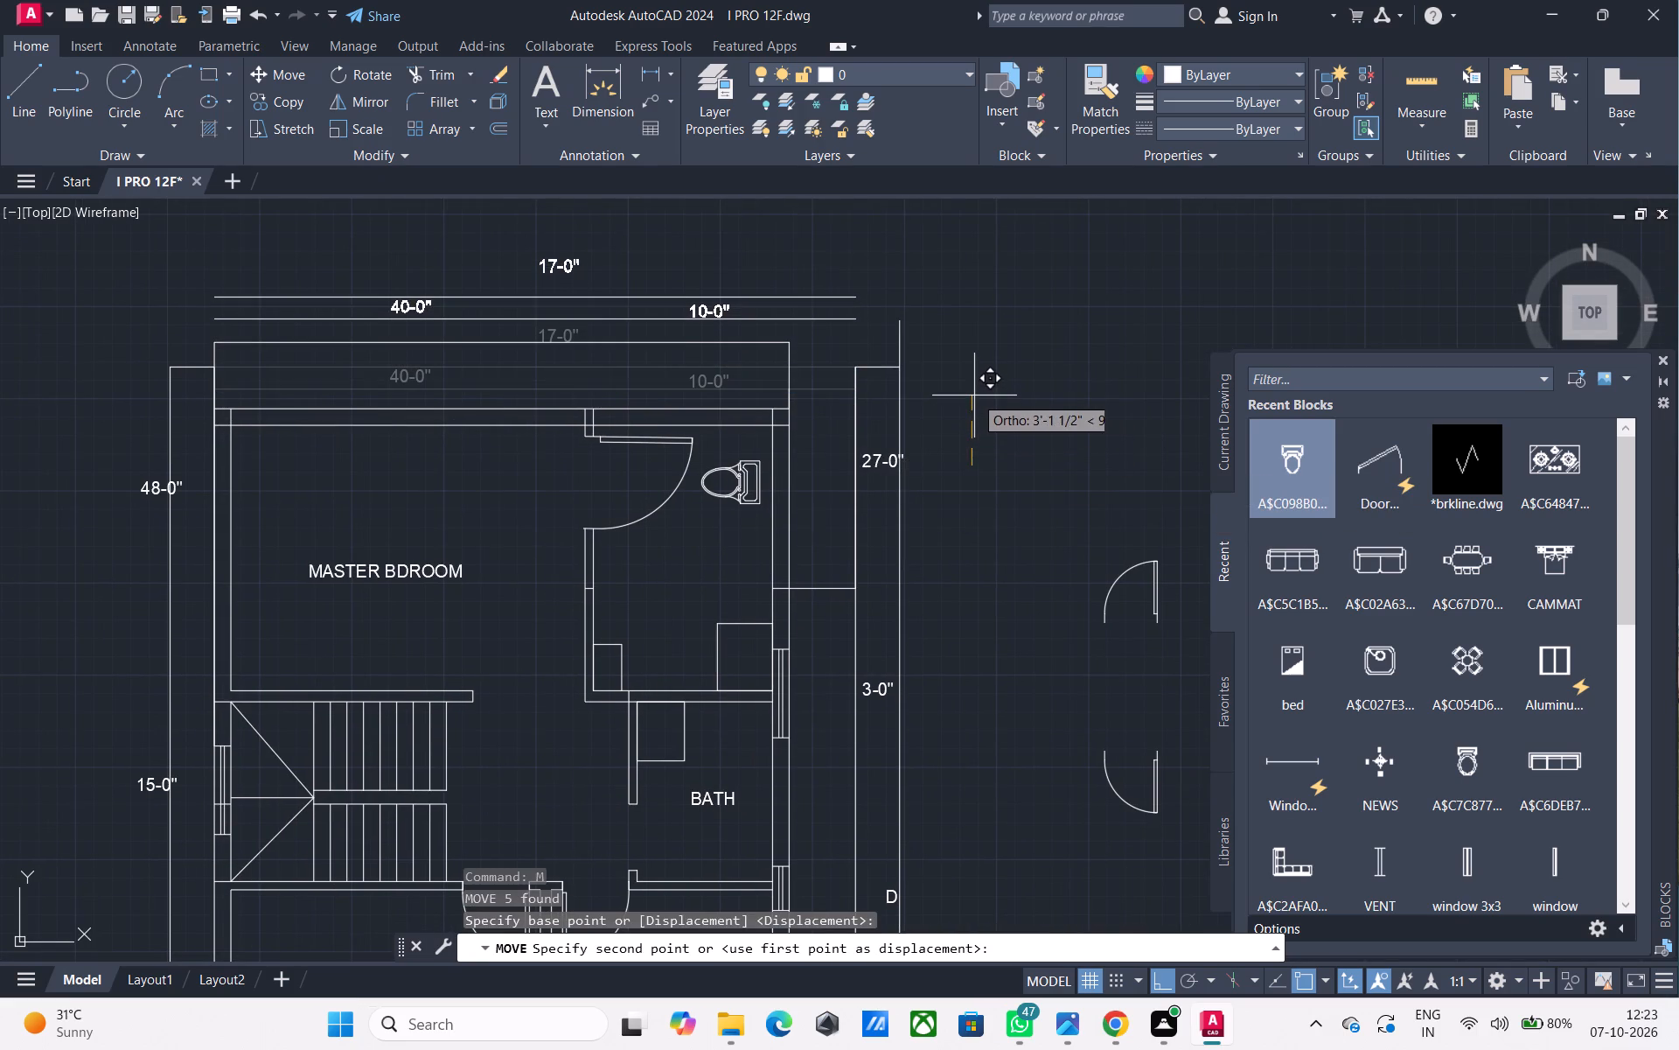
click(974, 395)
Offset the left, top and right lines of the new outline above the master bedroom inward by 4.5".
middle_drag(653, 409, 828, 413)
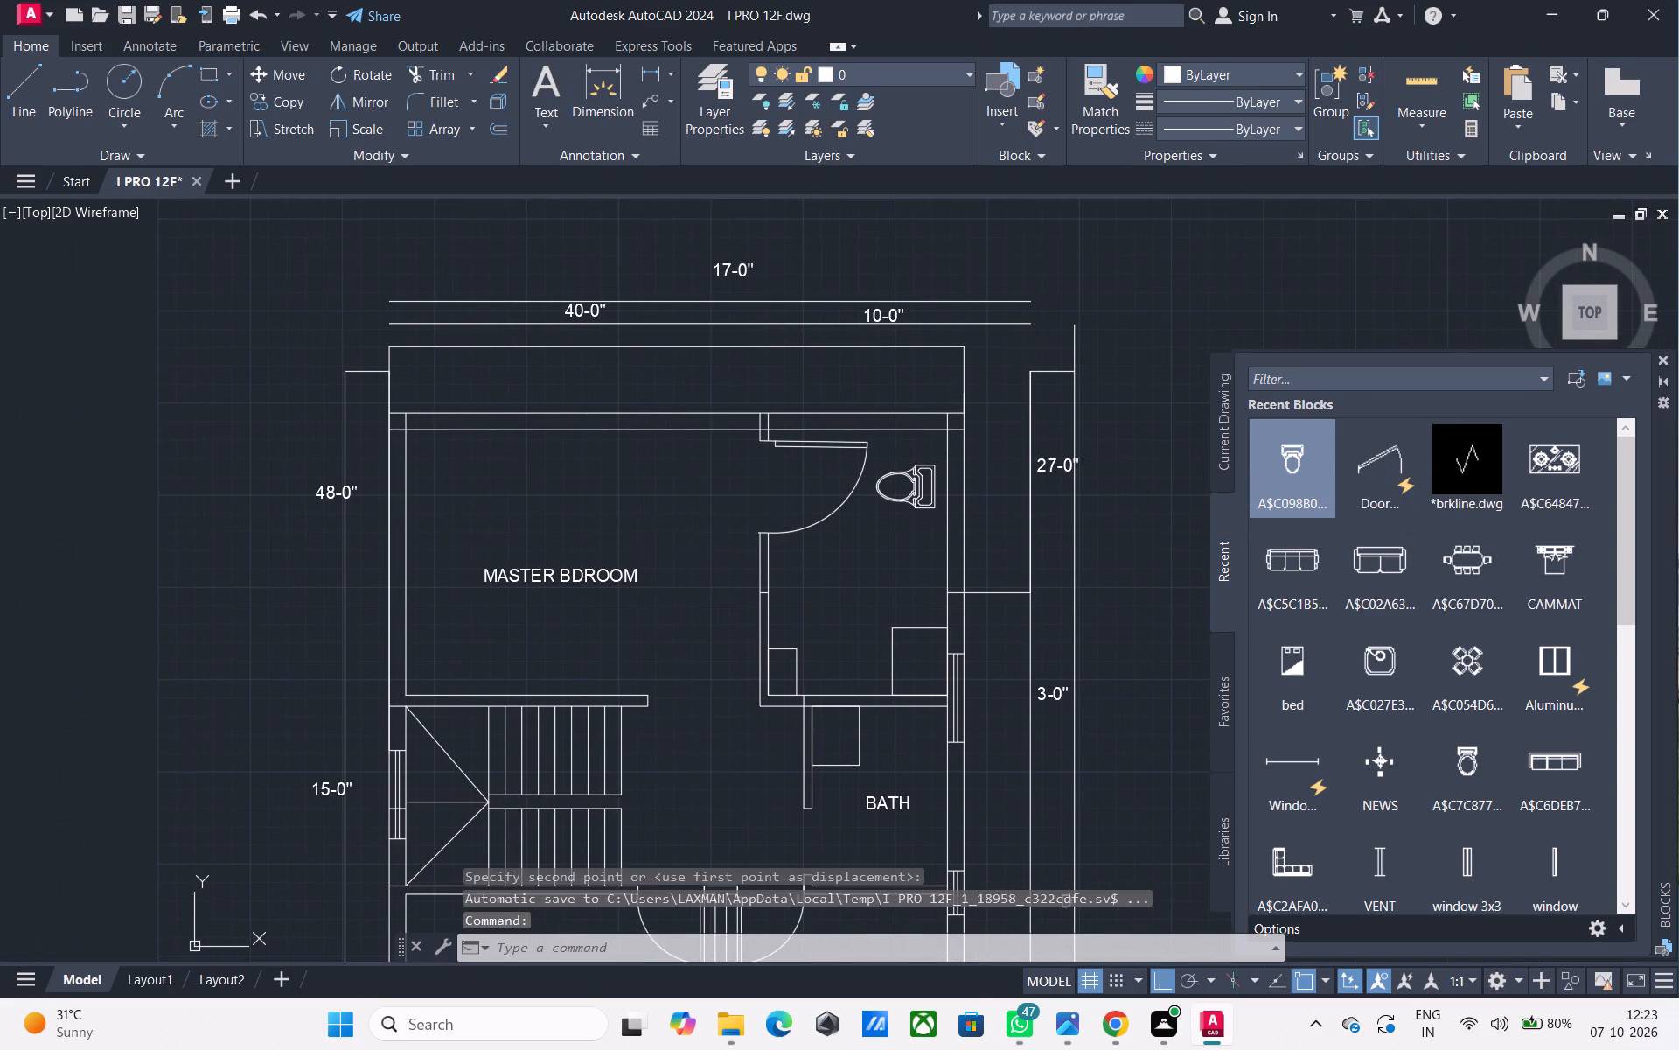
middle_click(435, 341)
scroll(432, 347, up, 2)
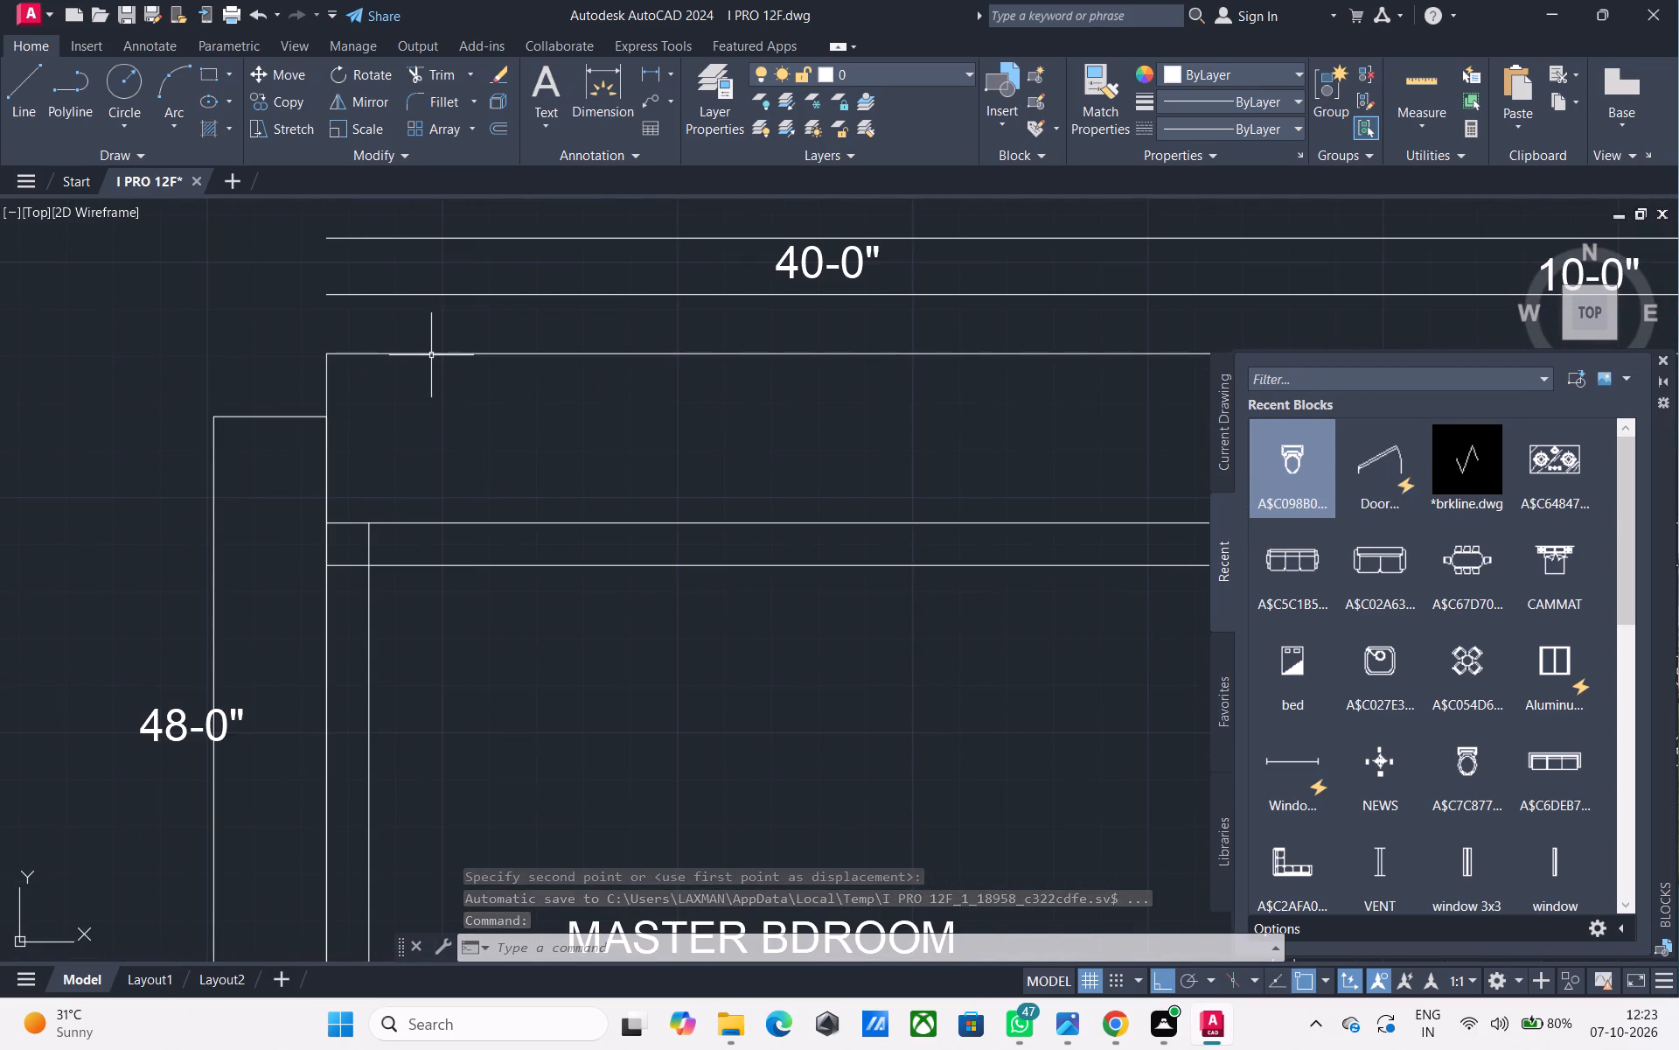
text(O)
key(space)
text(4.5")
key(Return)
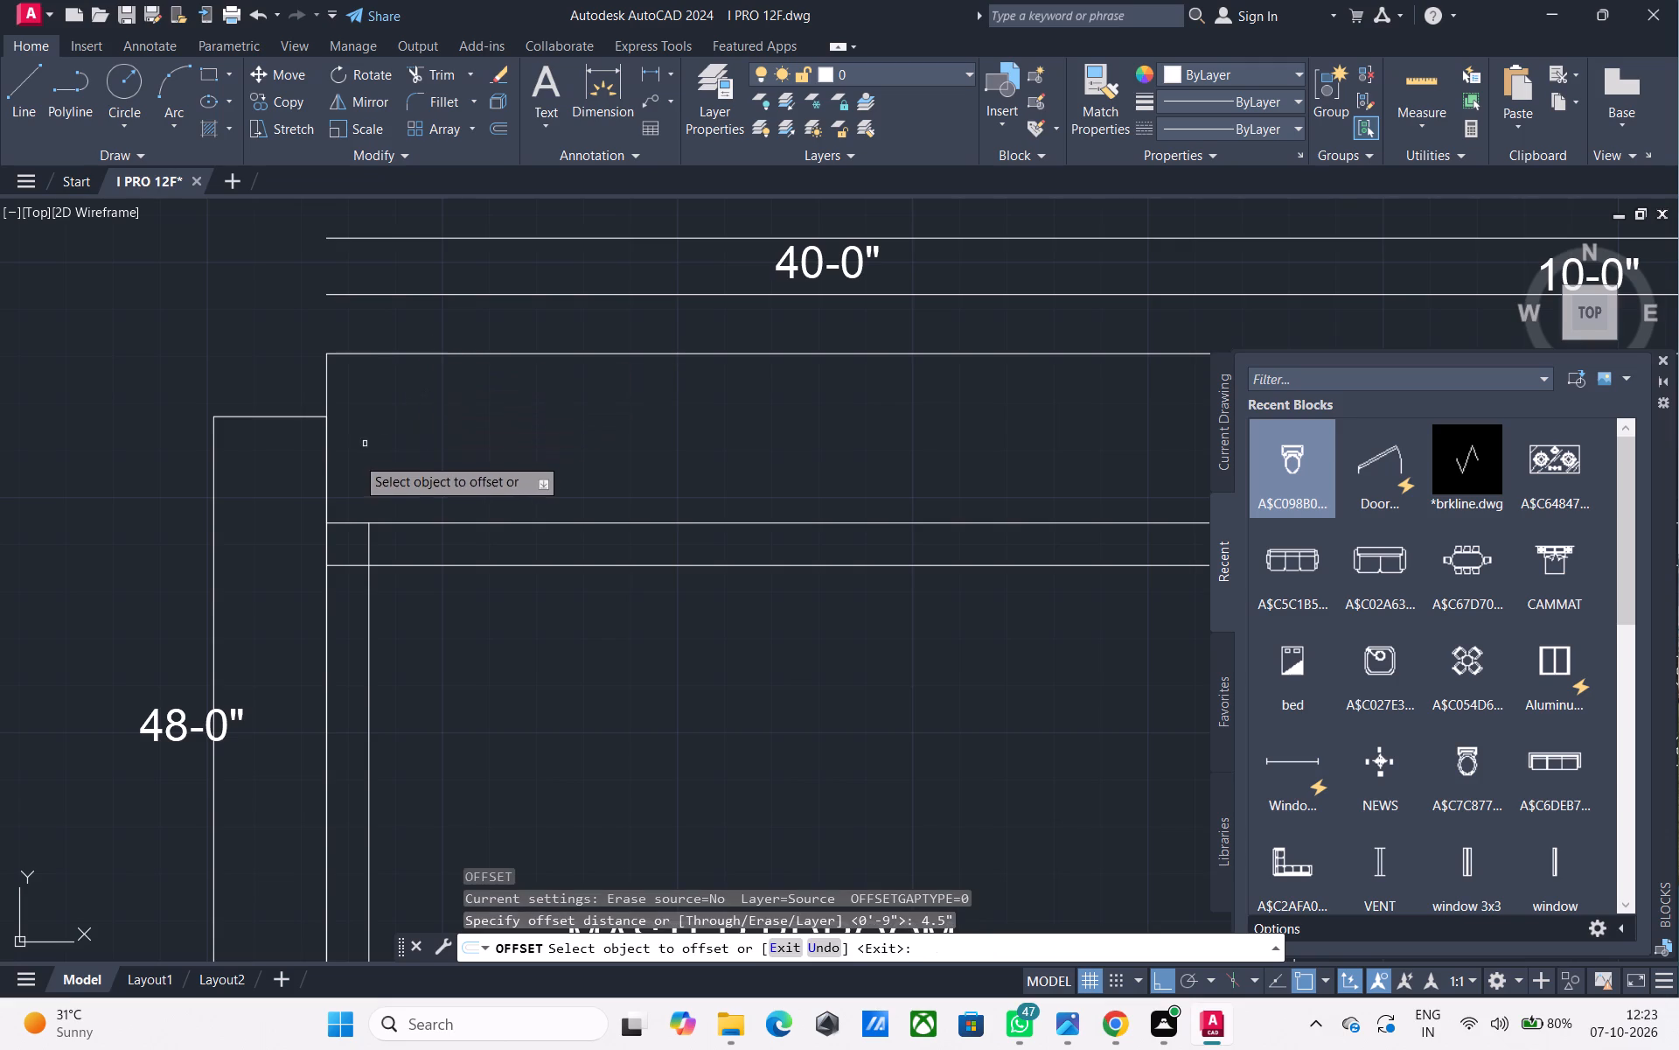
click(327, 460)
drag(372, 463, 445, 463)
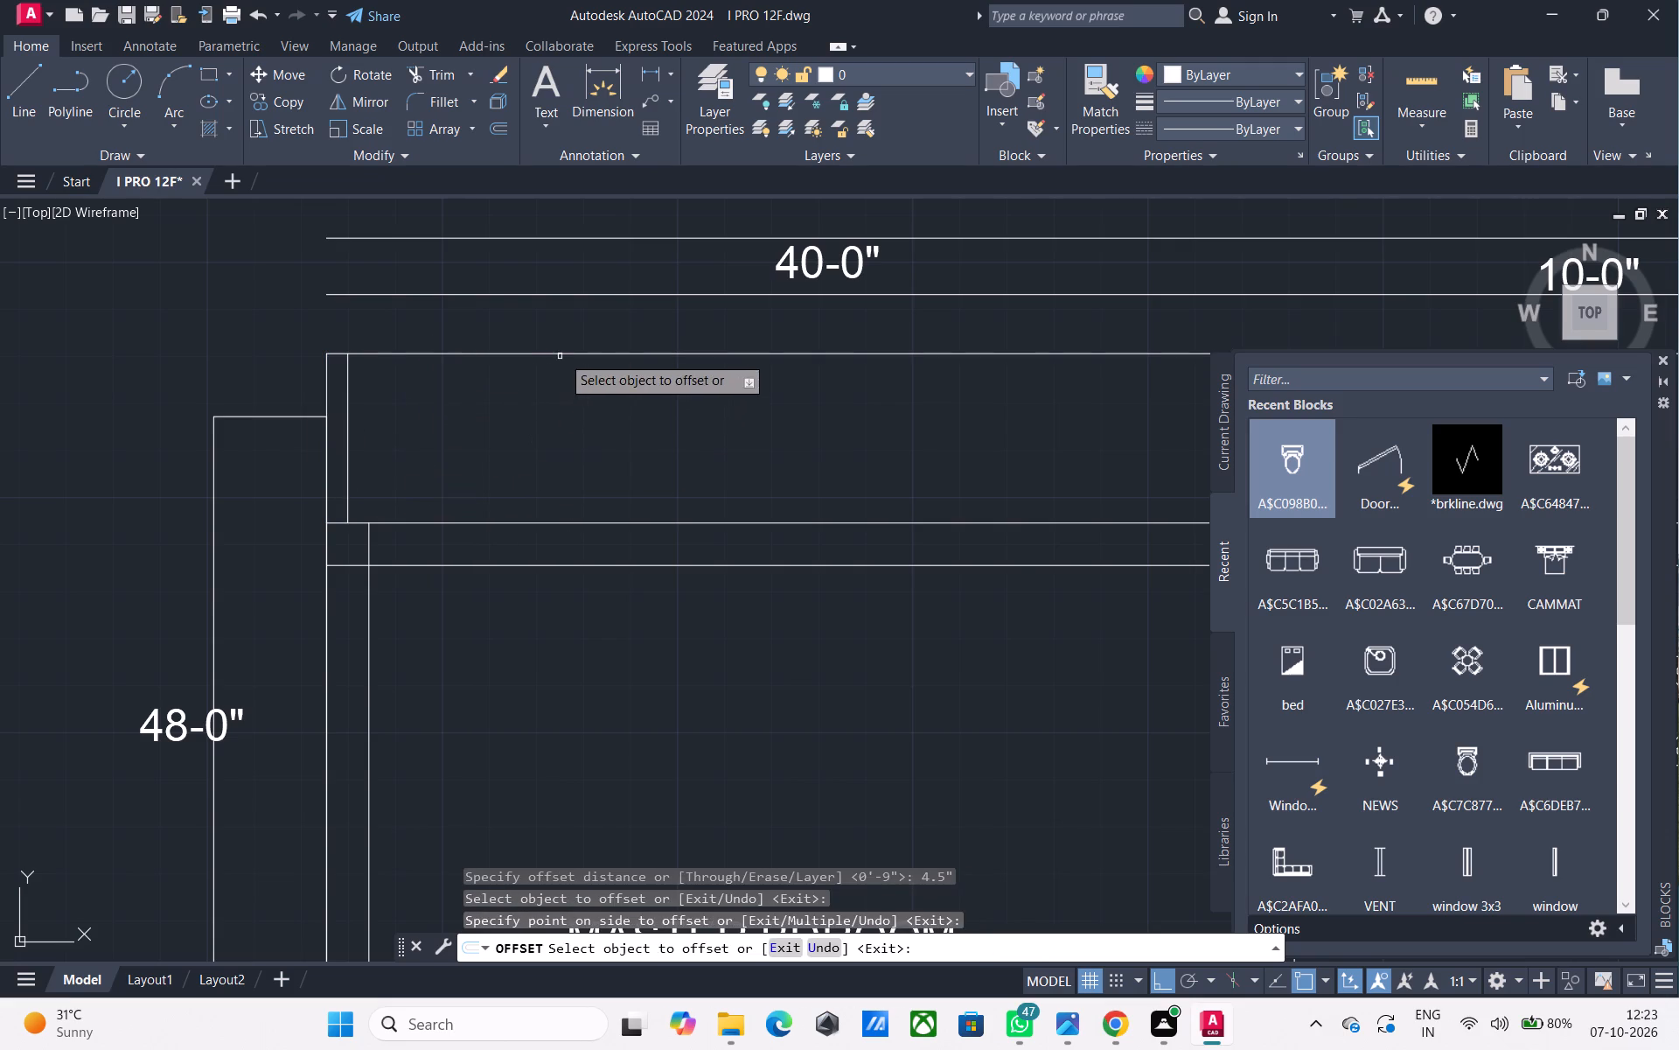
drag(561, 355, 569, 381)
click(569, 381)
middle_drag(777, 439, 352, 399)
scroll(350, 399, down, 1)
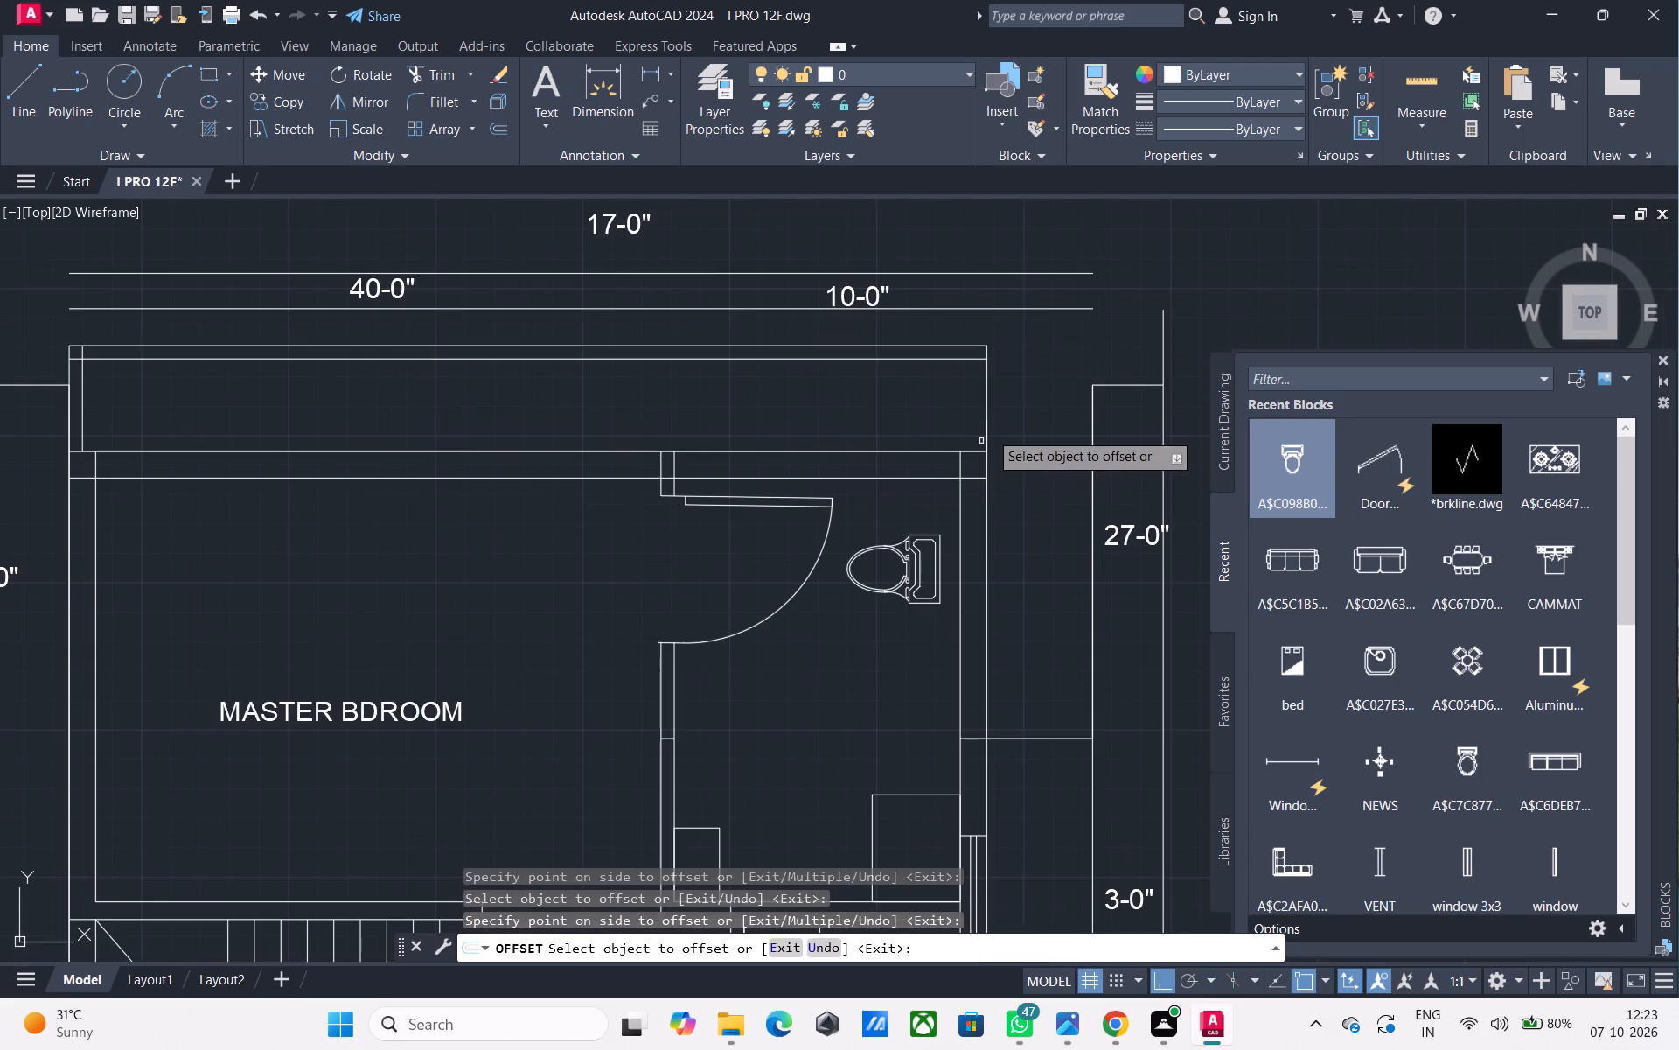
click(989, 415)
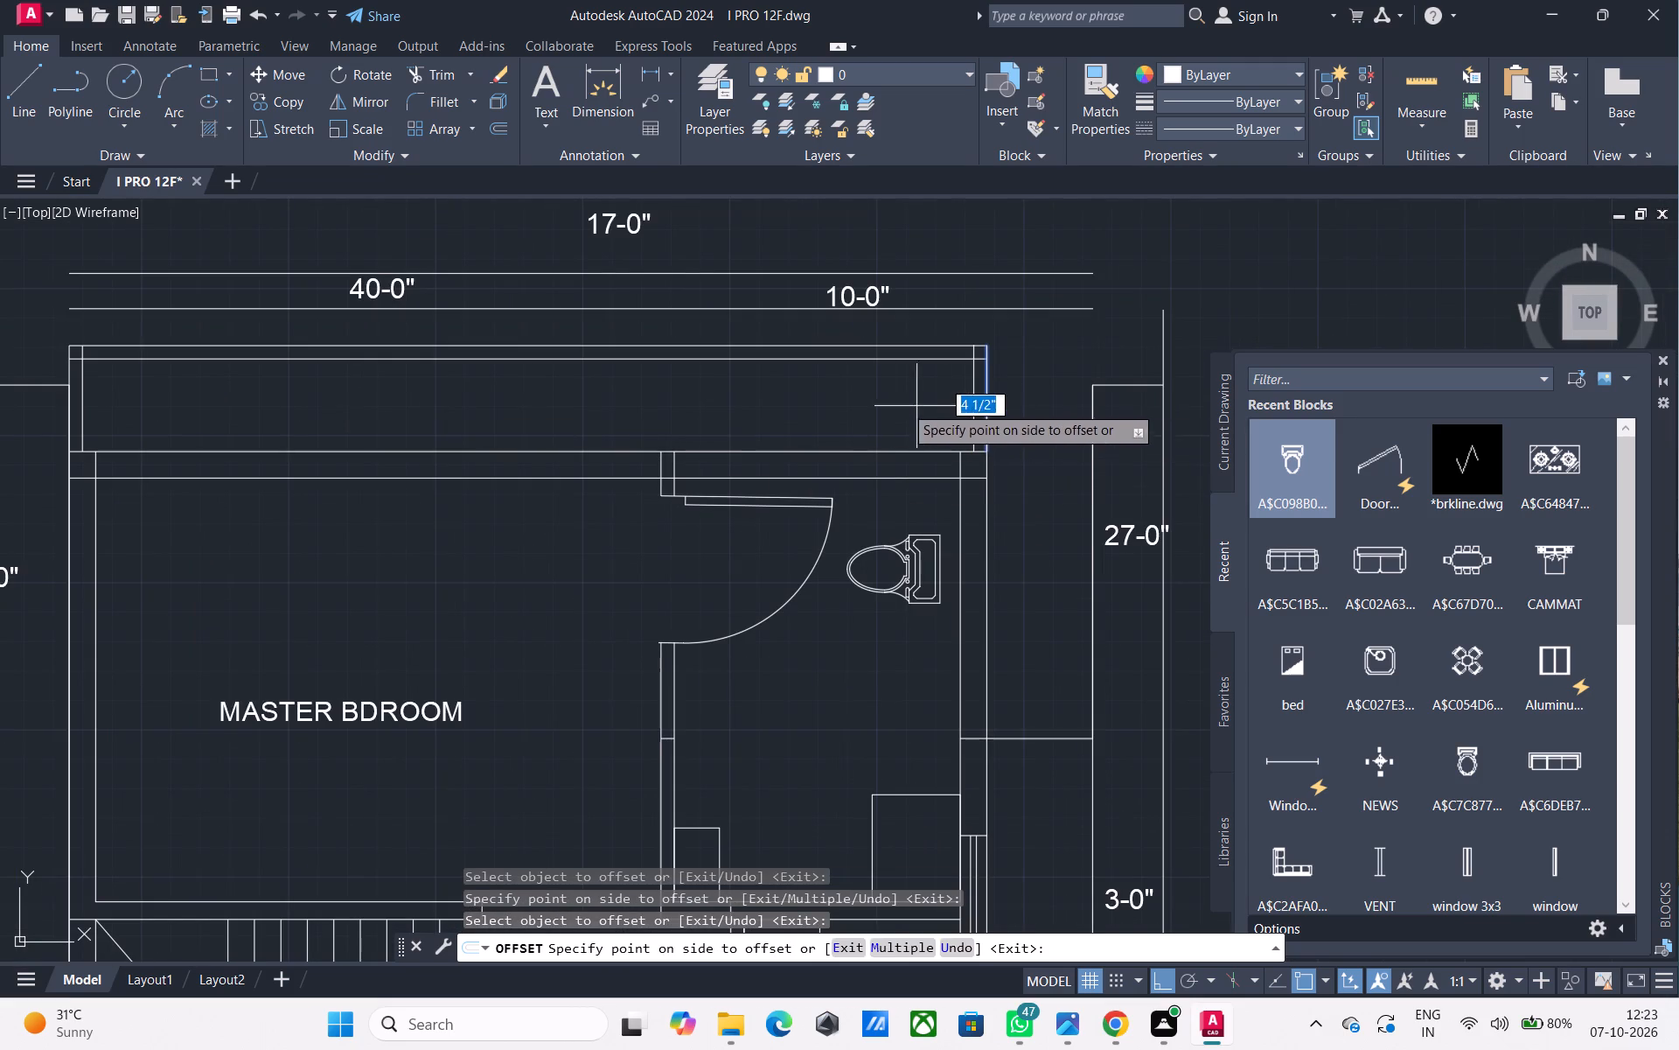
drag(660, 407, 638, 407)
middle_drag(594, 418, 647, 429)
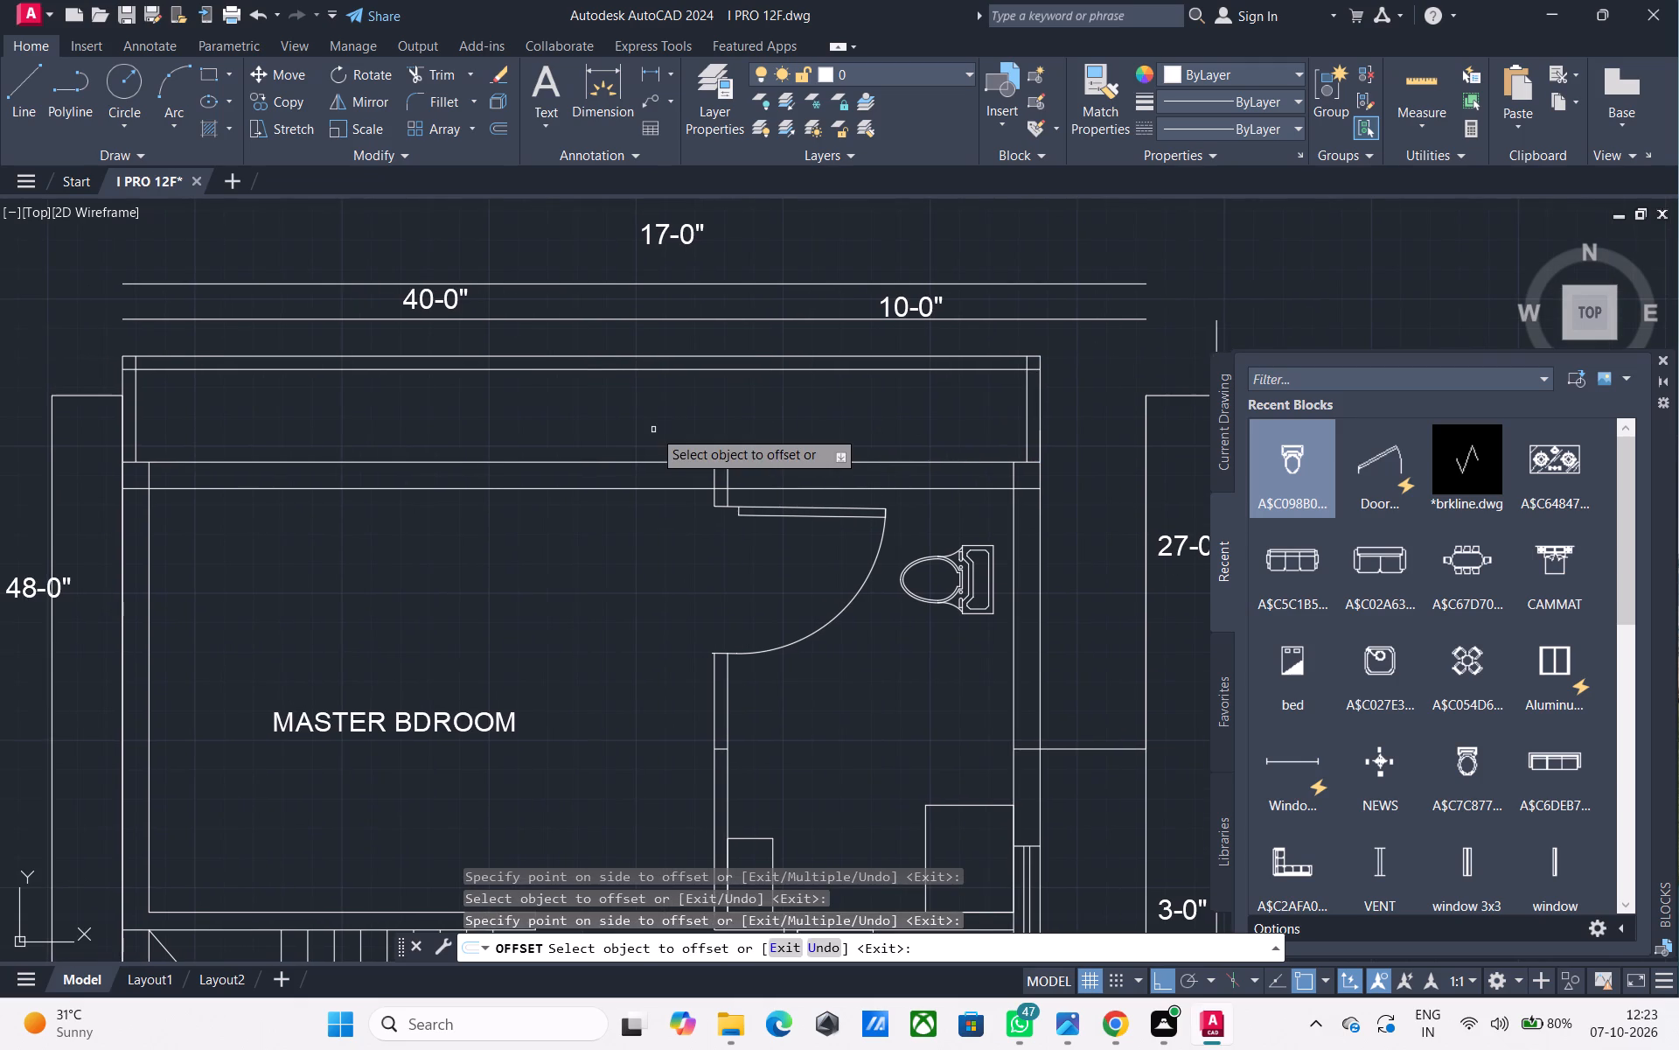
key(Escape)
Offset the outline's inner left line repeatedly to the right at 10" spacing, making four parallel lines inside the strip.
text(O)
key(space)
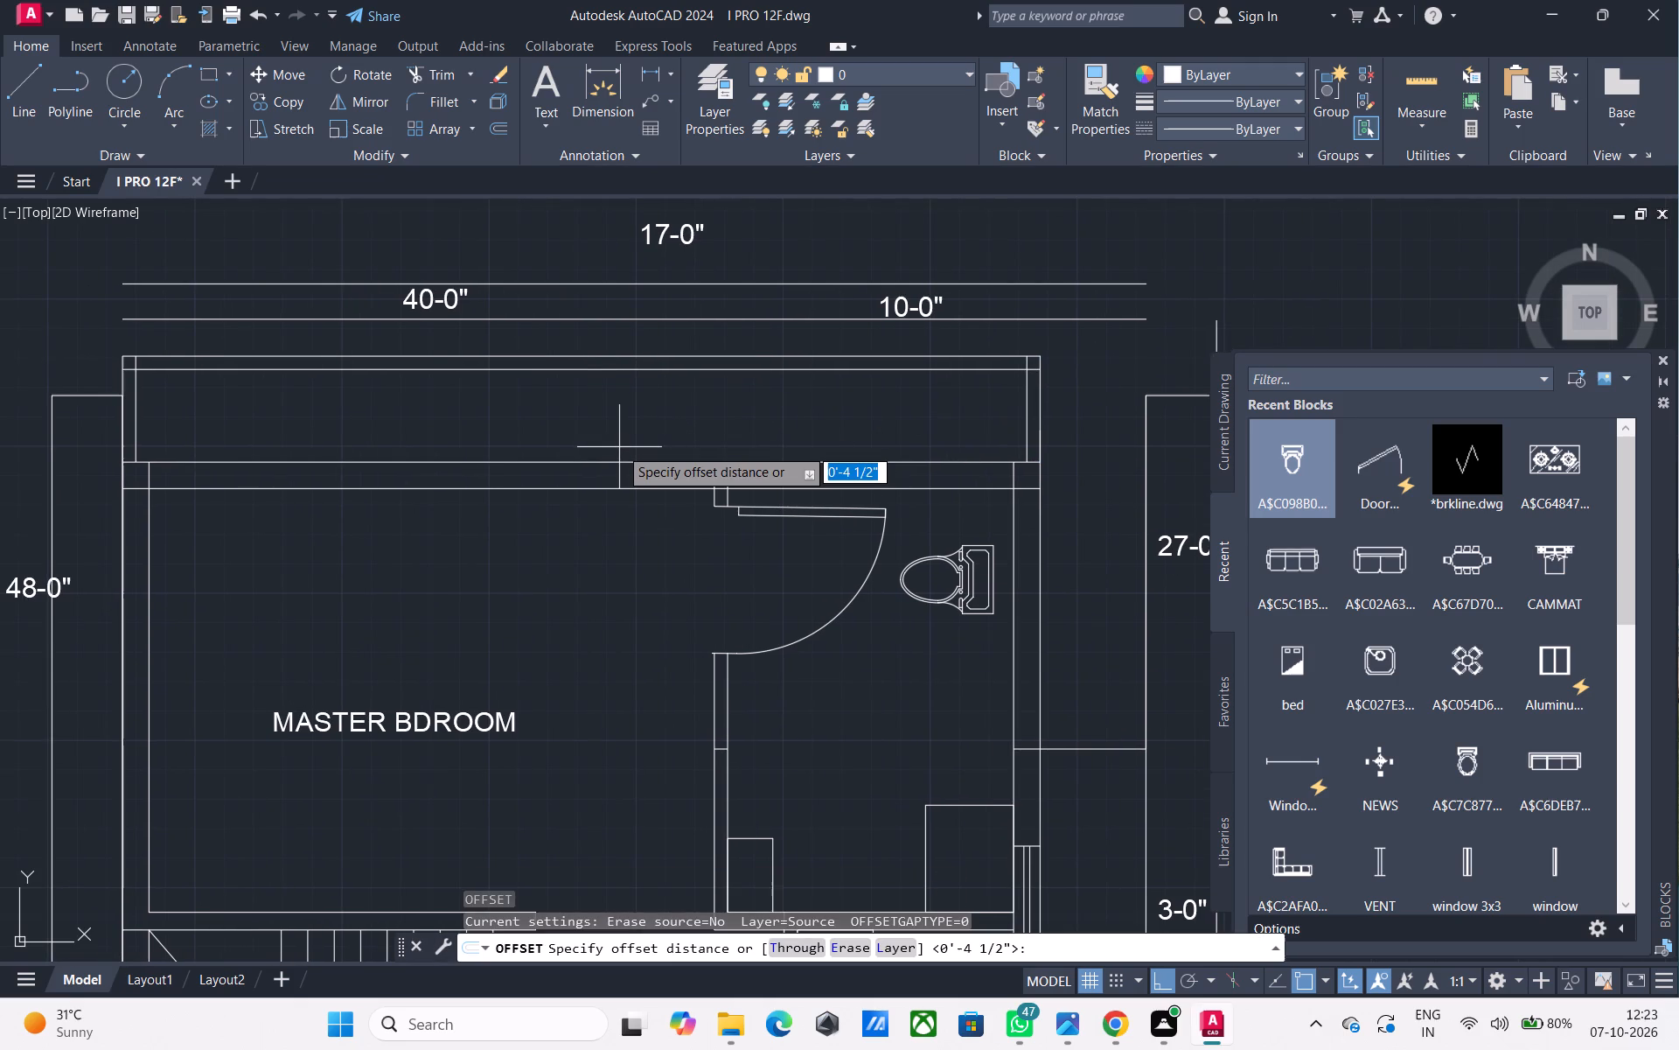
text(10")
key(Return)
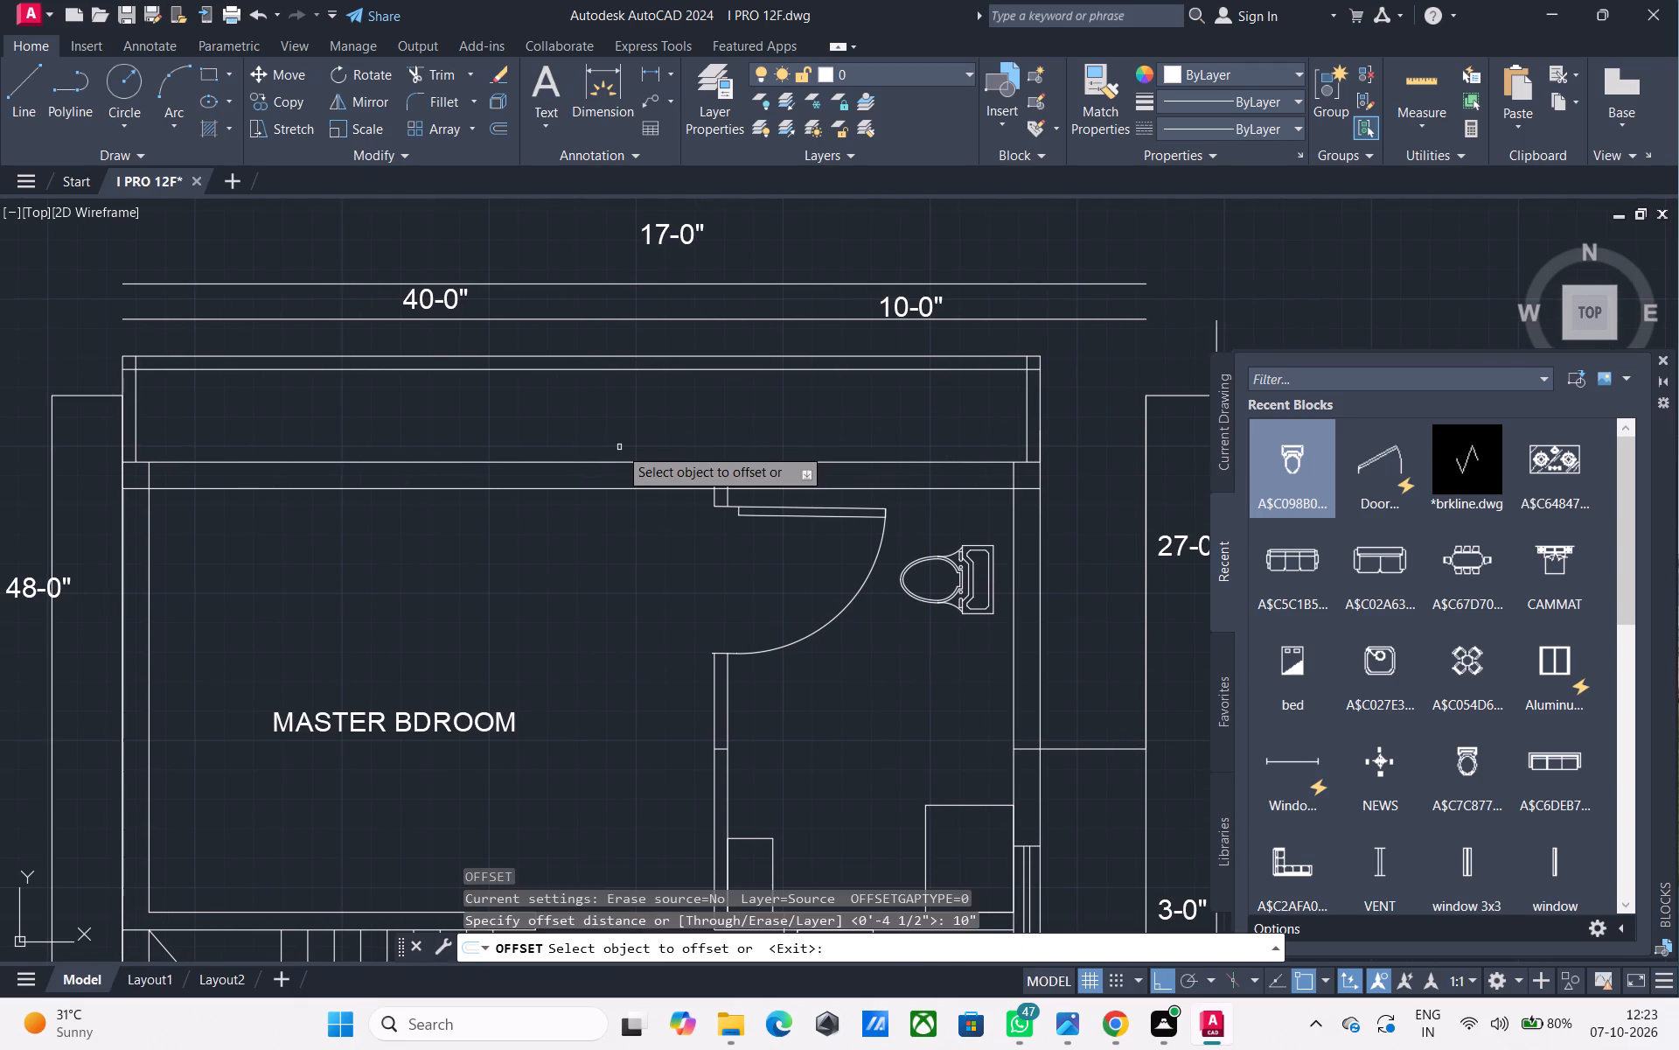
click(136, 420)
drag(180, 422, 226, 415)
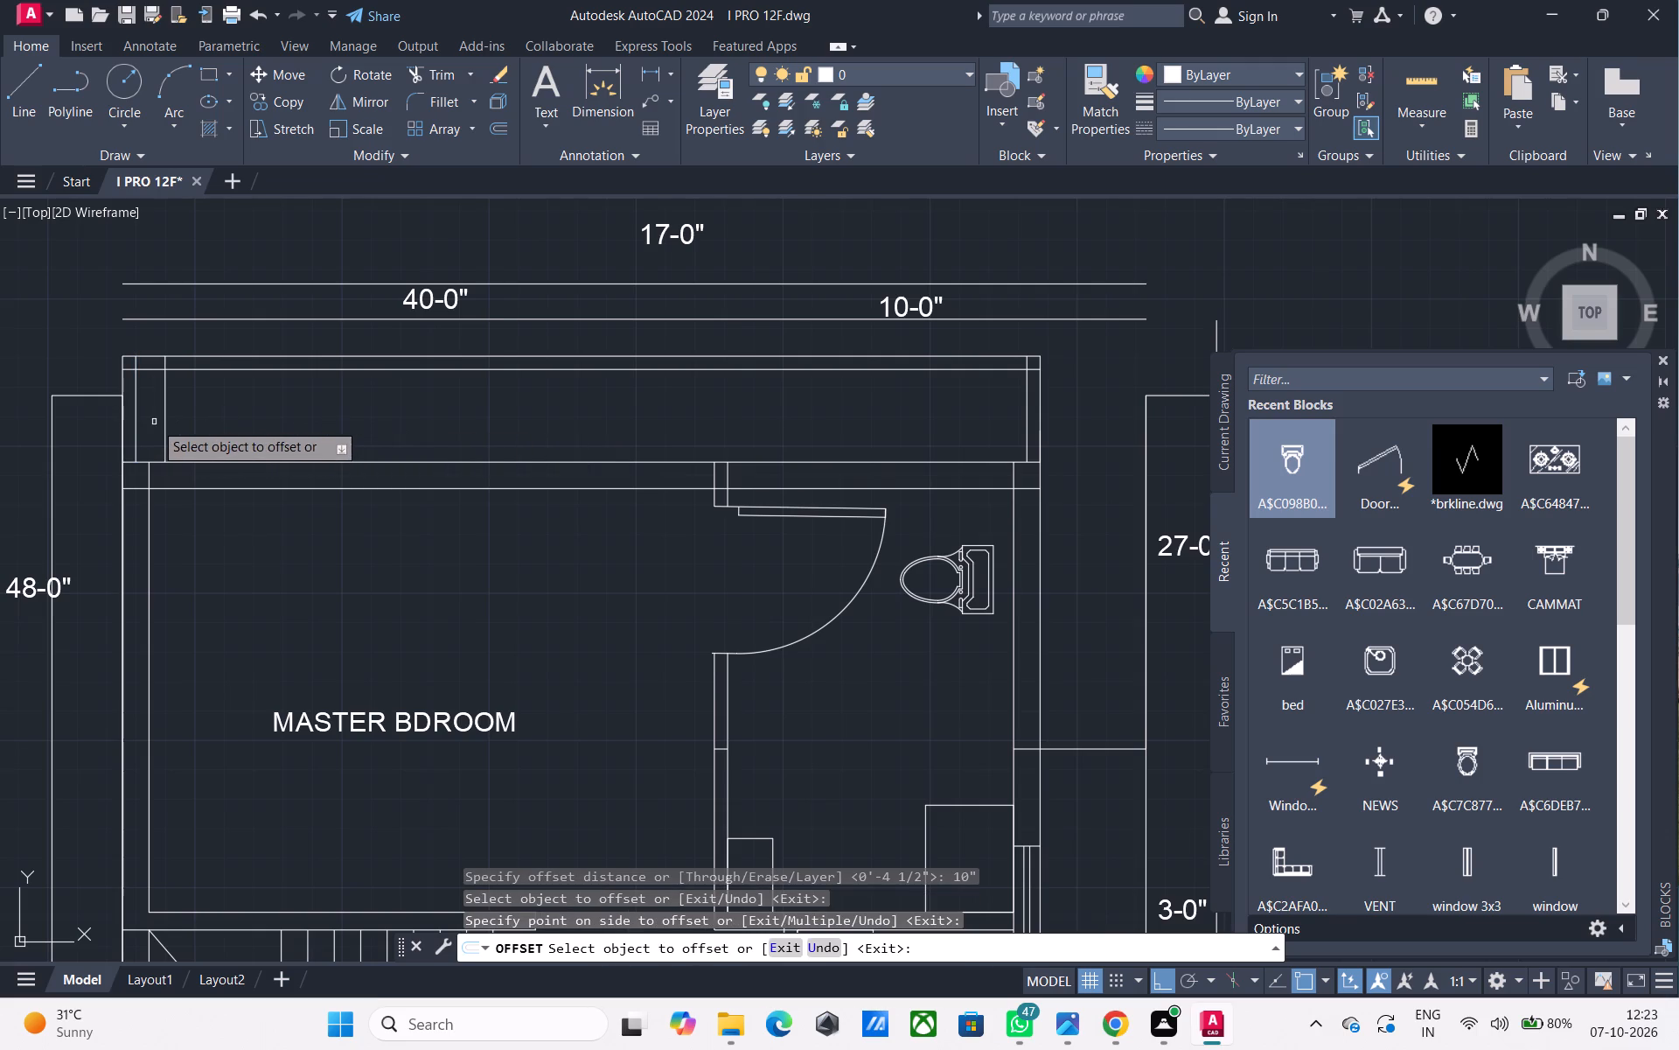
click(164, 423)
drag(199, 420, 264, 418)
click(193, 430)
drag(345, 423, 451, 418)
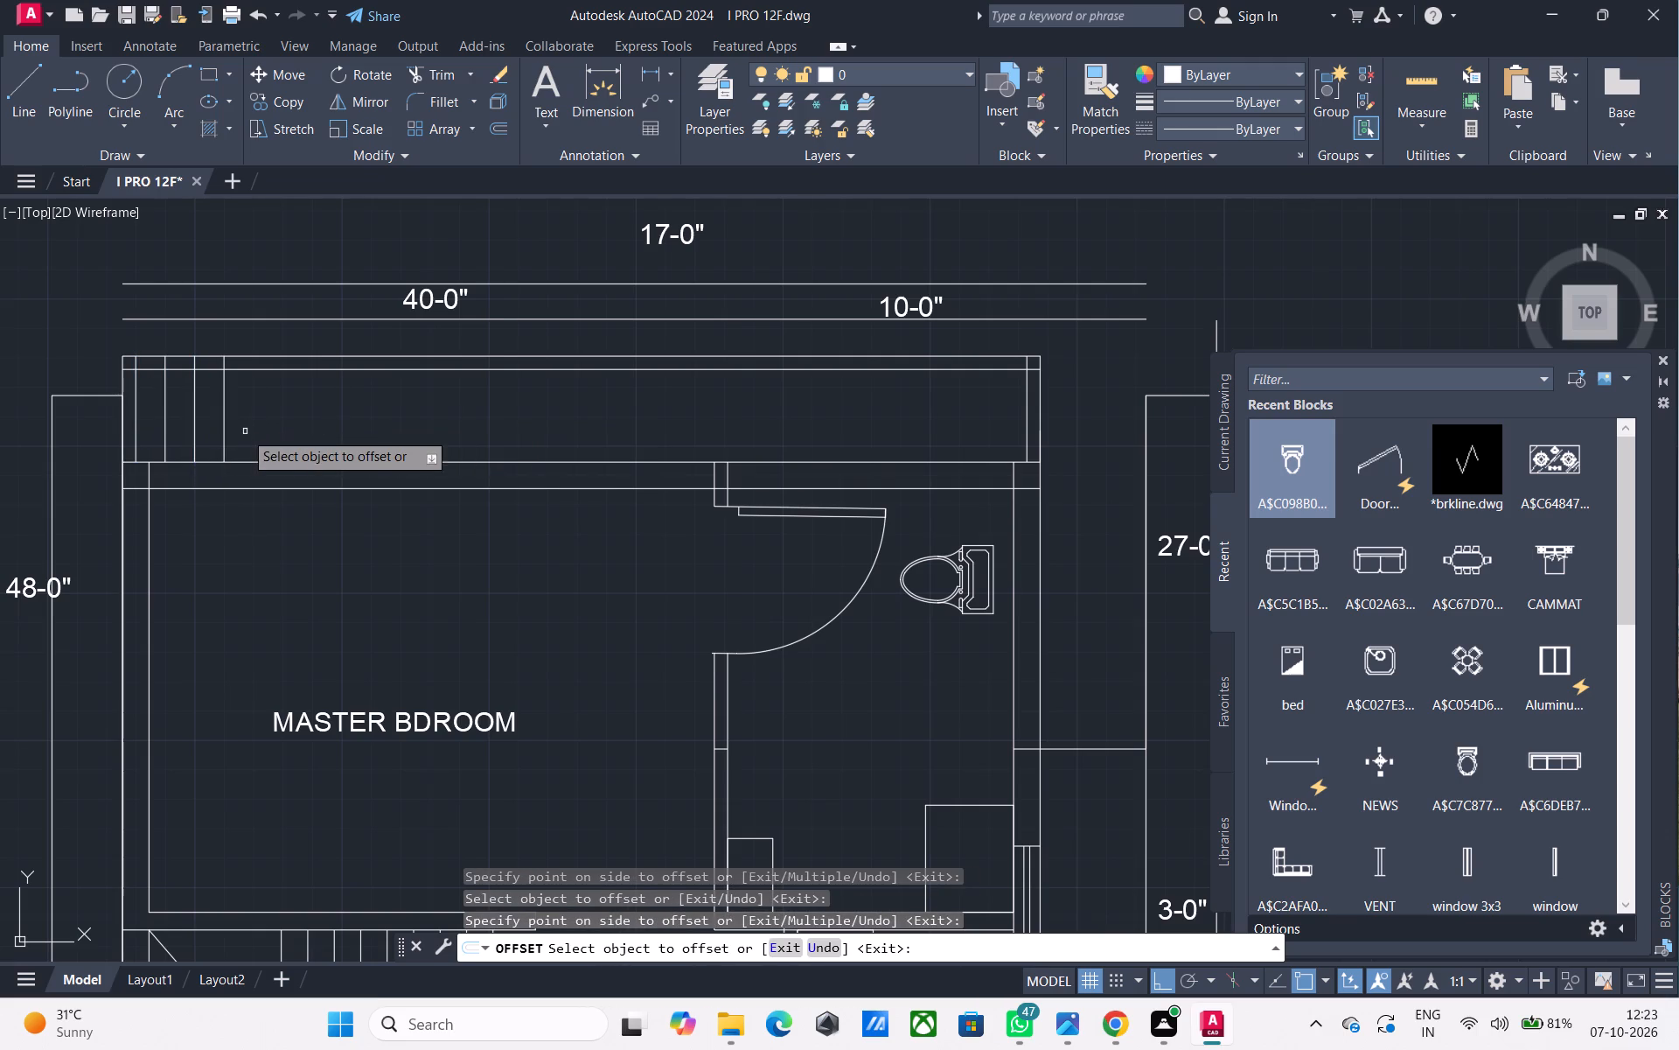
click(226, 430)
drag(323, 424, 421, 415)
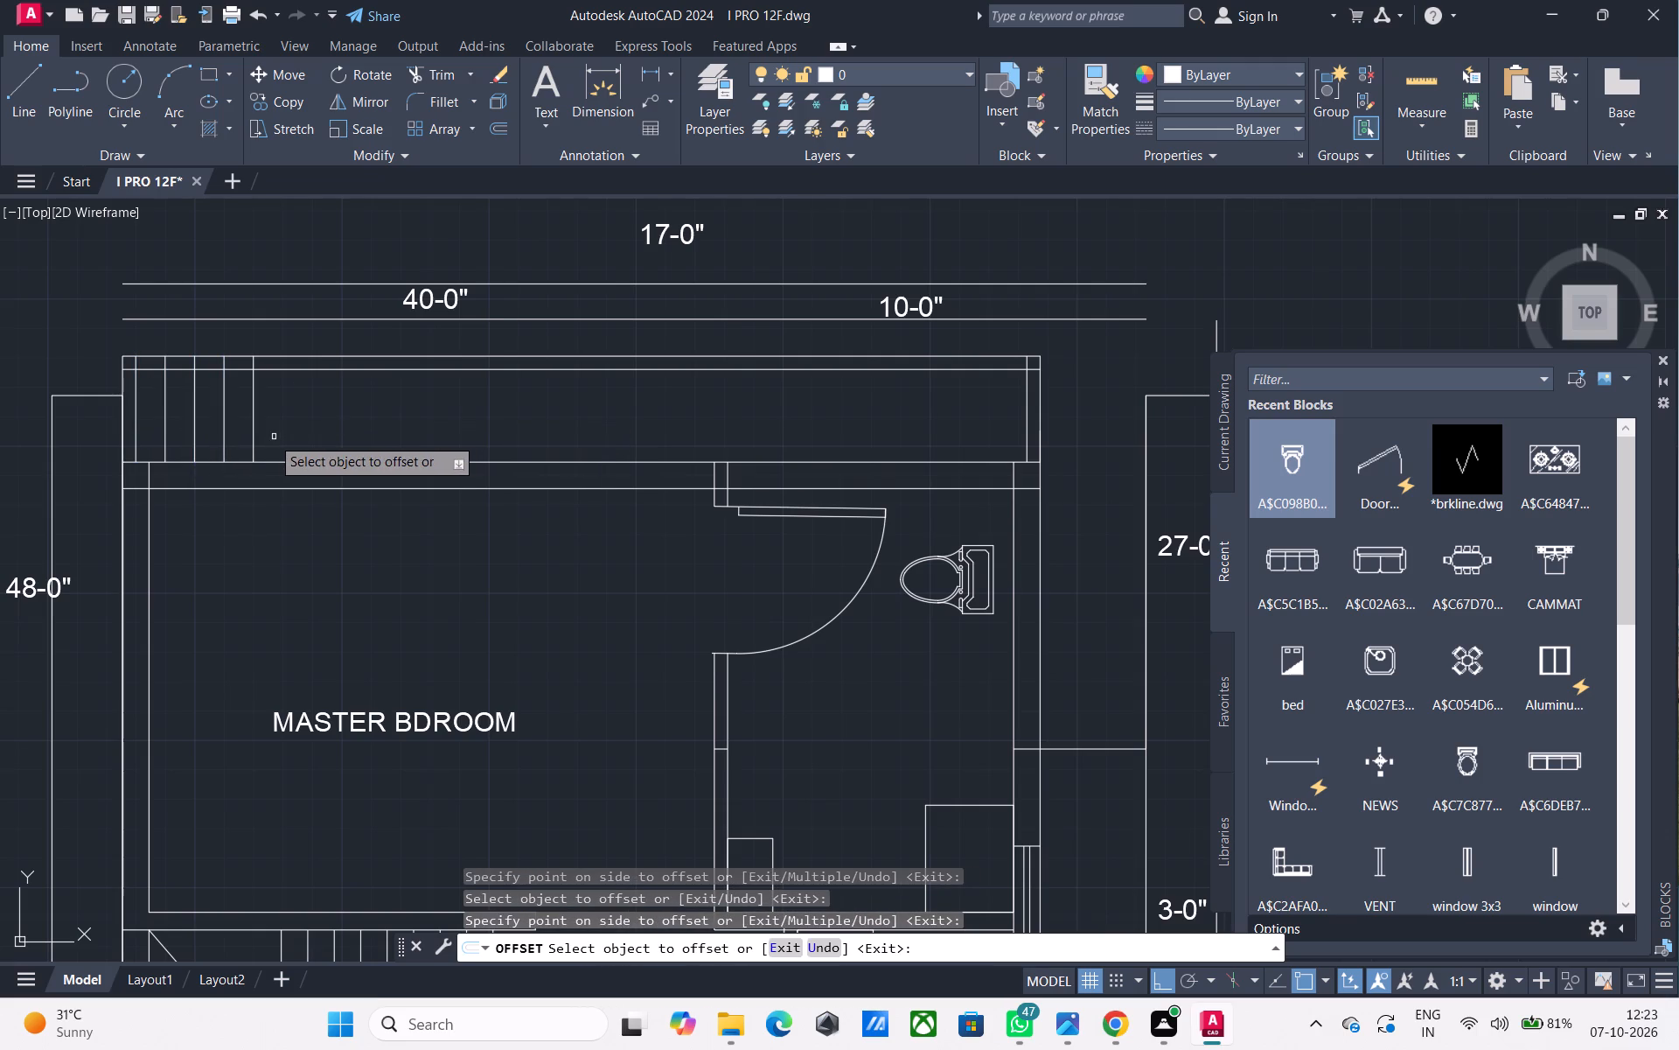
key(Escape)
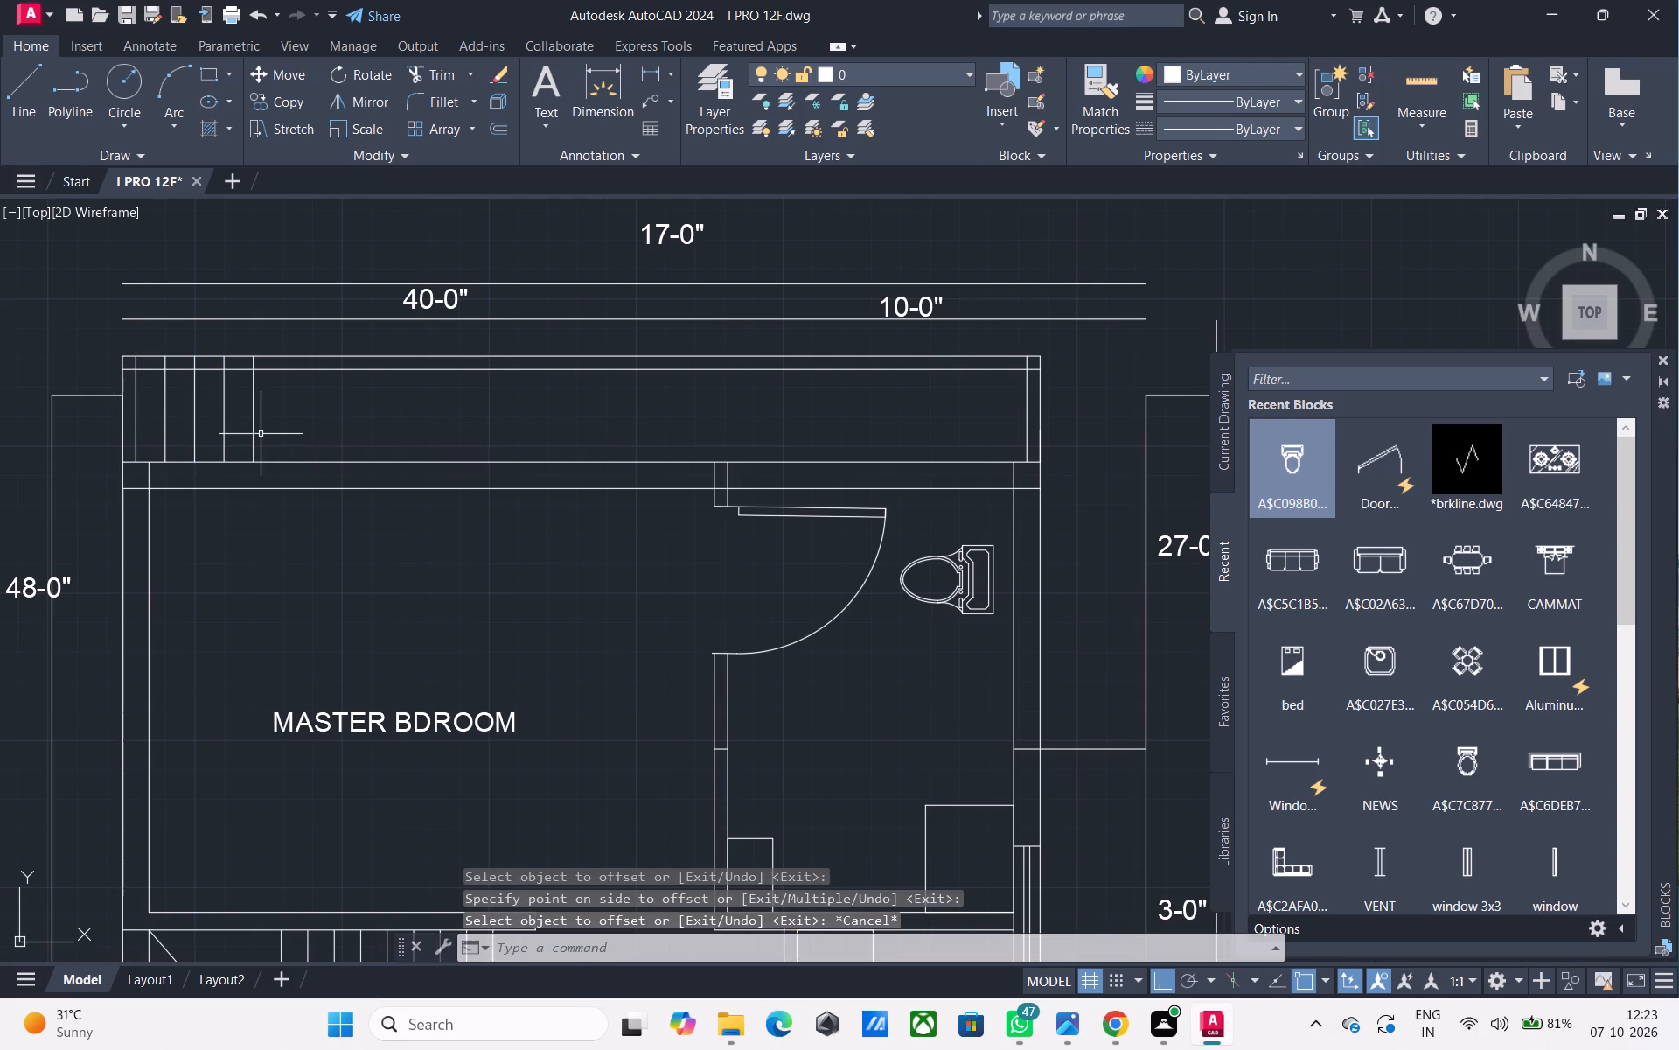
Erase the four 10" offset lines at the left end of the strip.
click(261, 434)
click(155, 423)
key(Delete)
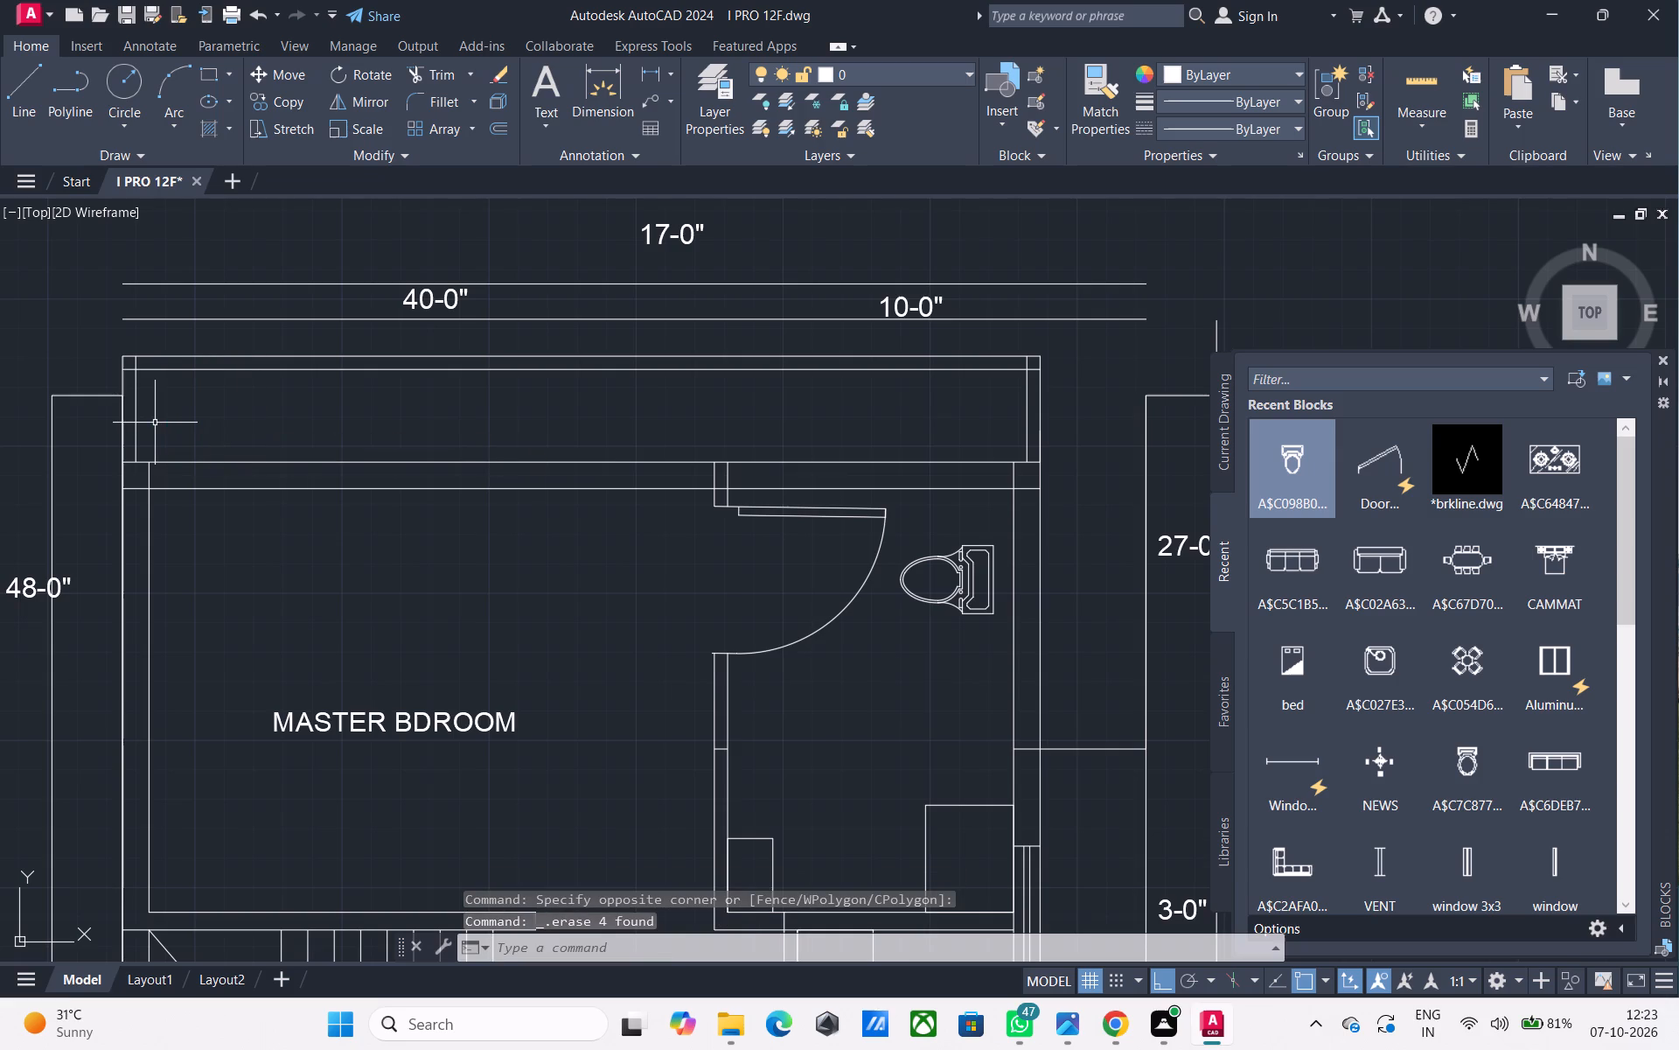
Trim the overlapping ends of the inner wall lines at the upper-left corner of the strip above the master bedroom.
click(136, 436)
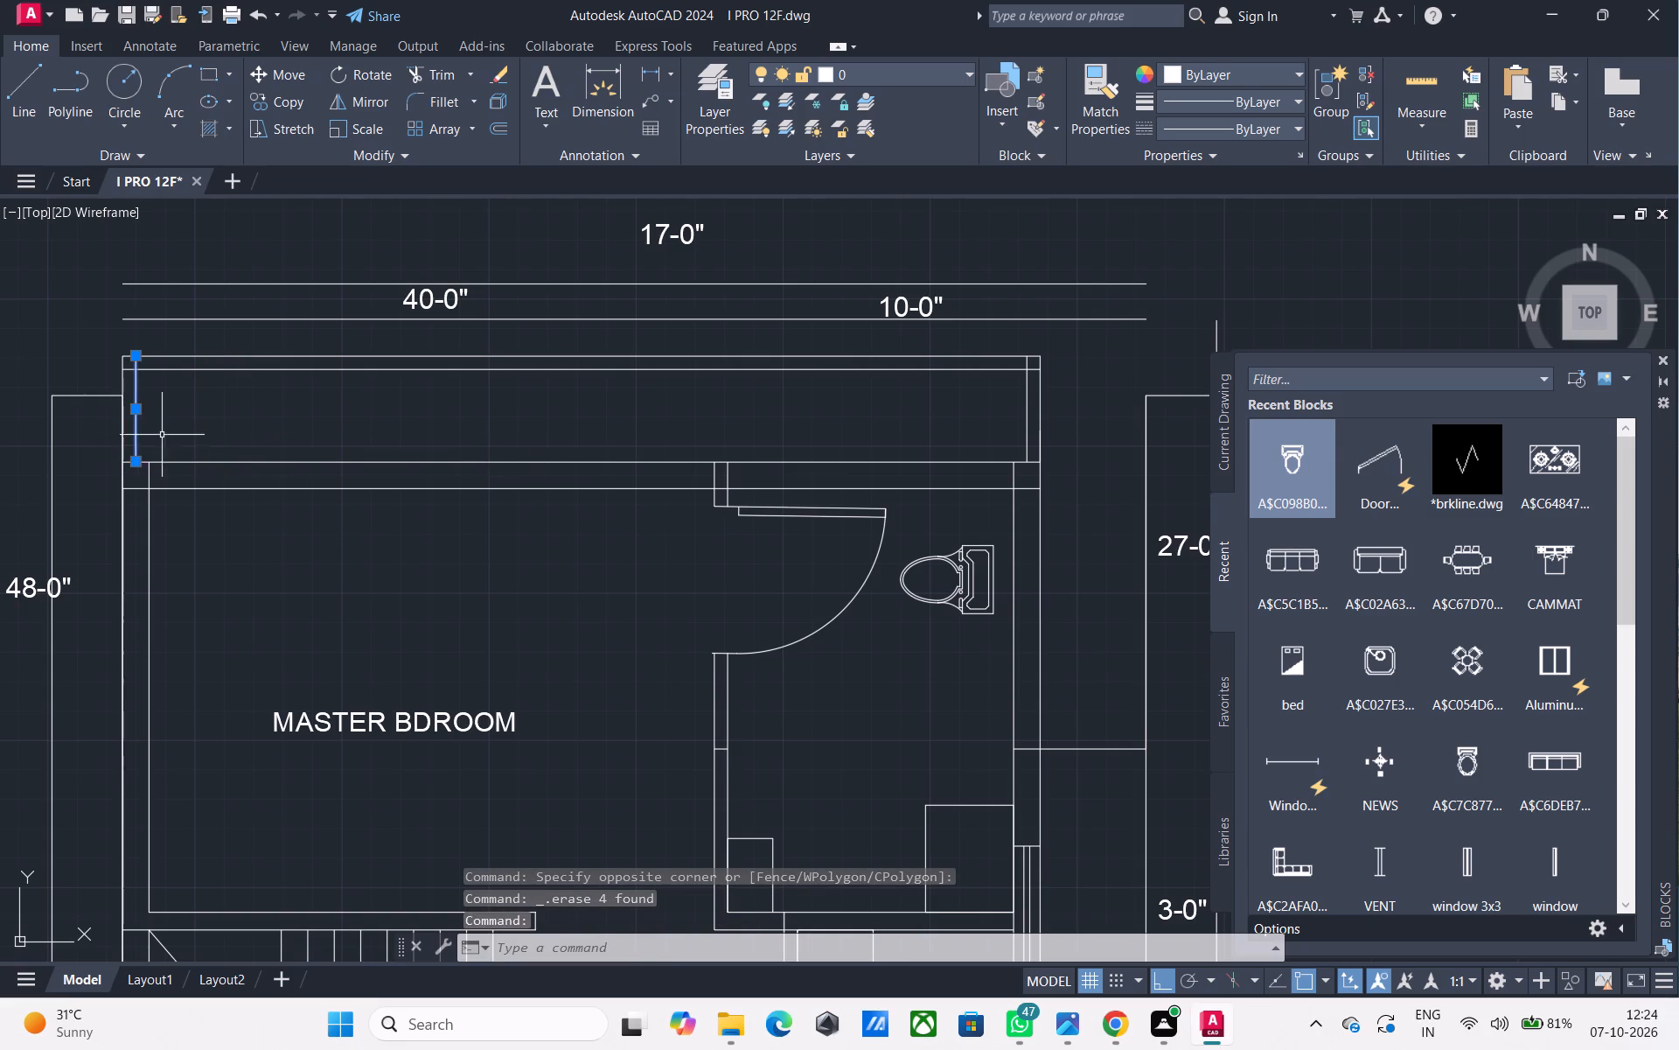
key(Escape)
key(t)
text(R)
key(space)
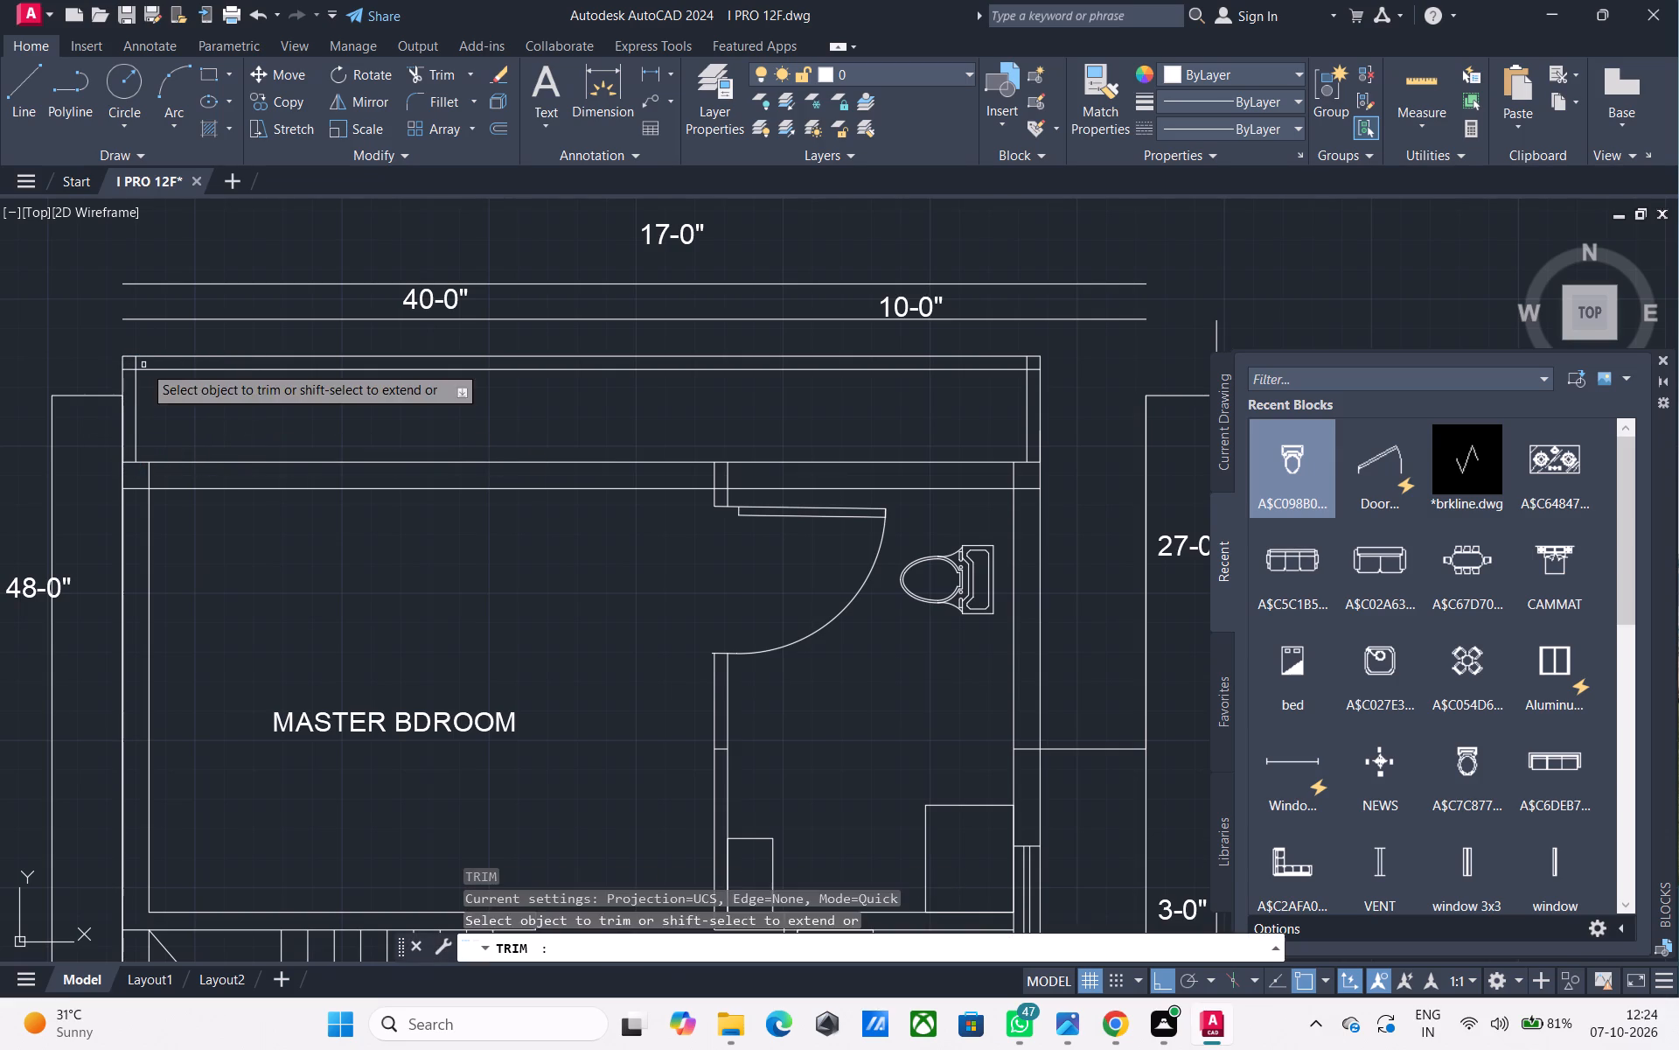
scroll(137, 360, up, 2)
click(140, 374)
click(124, 366)
click(115, 393)
click(116, 381)
key(Escape)
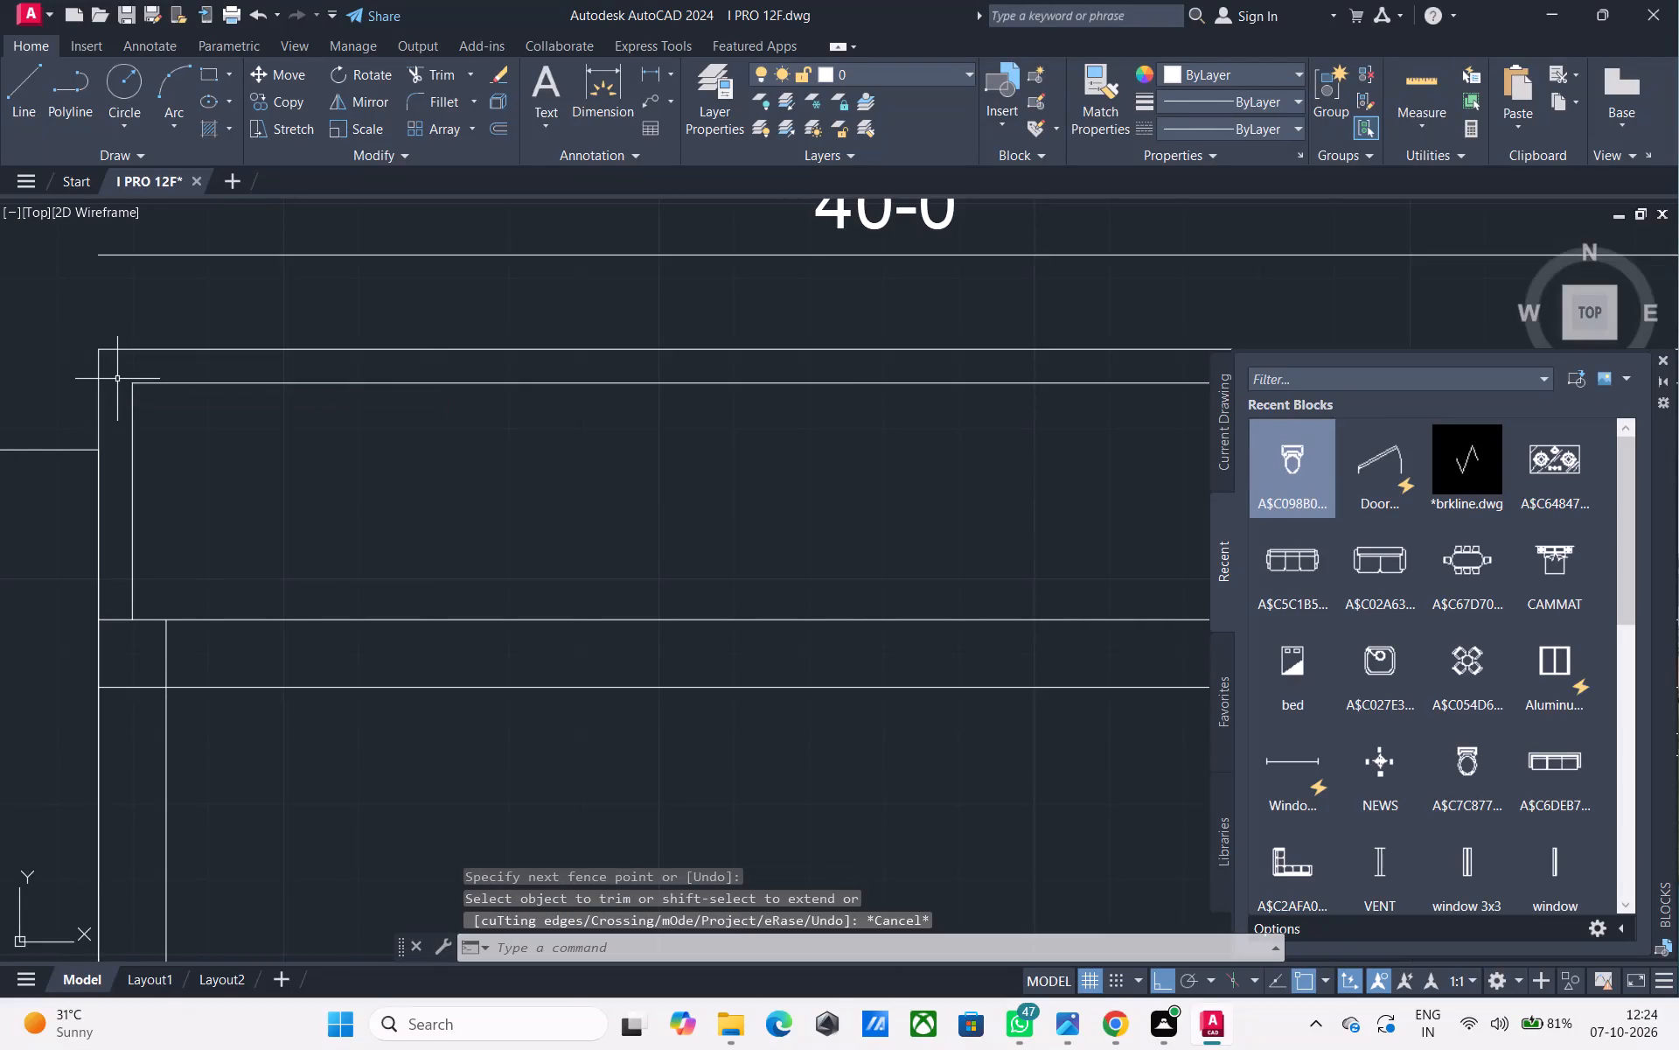
Create a rectangular array from the strip's inner left wall line and set its number of rows to 1.
text(AR)
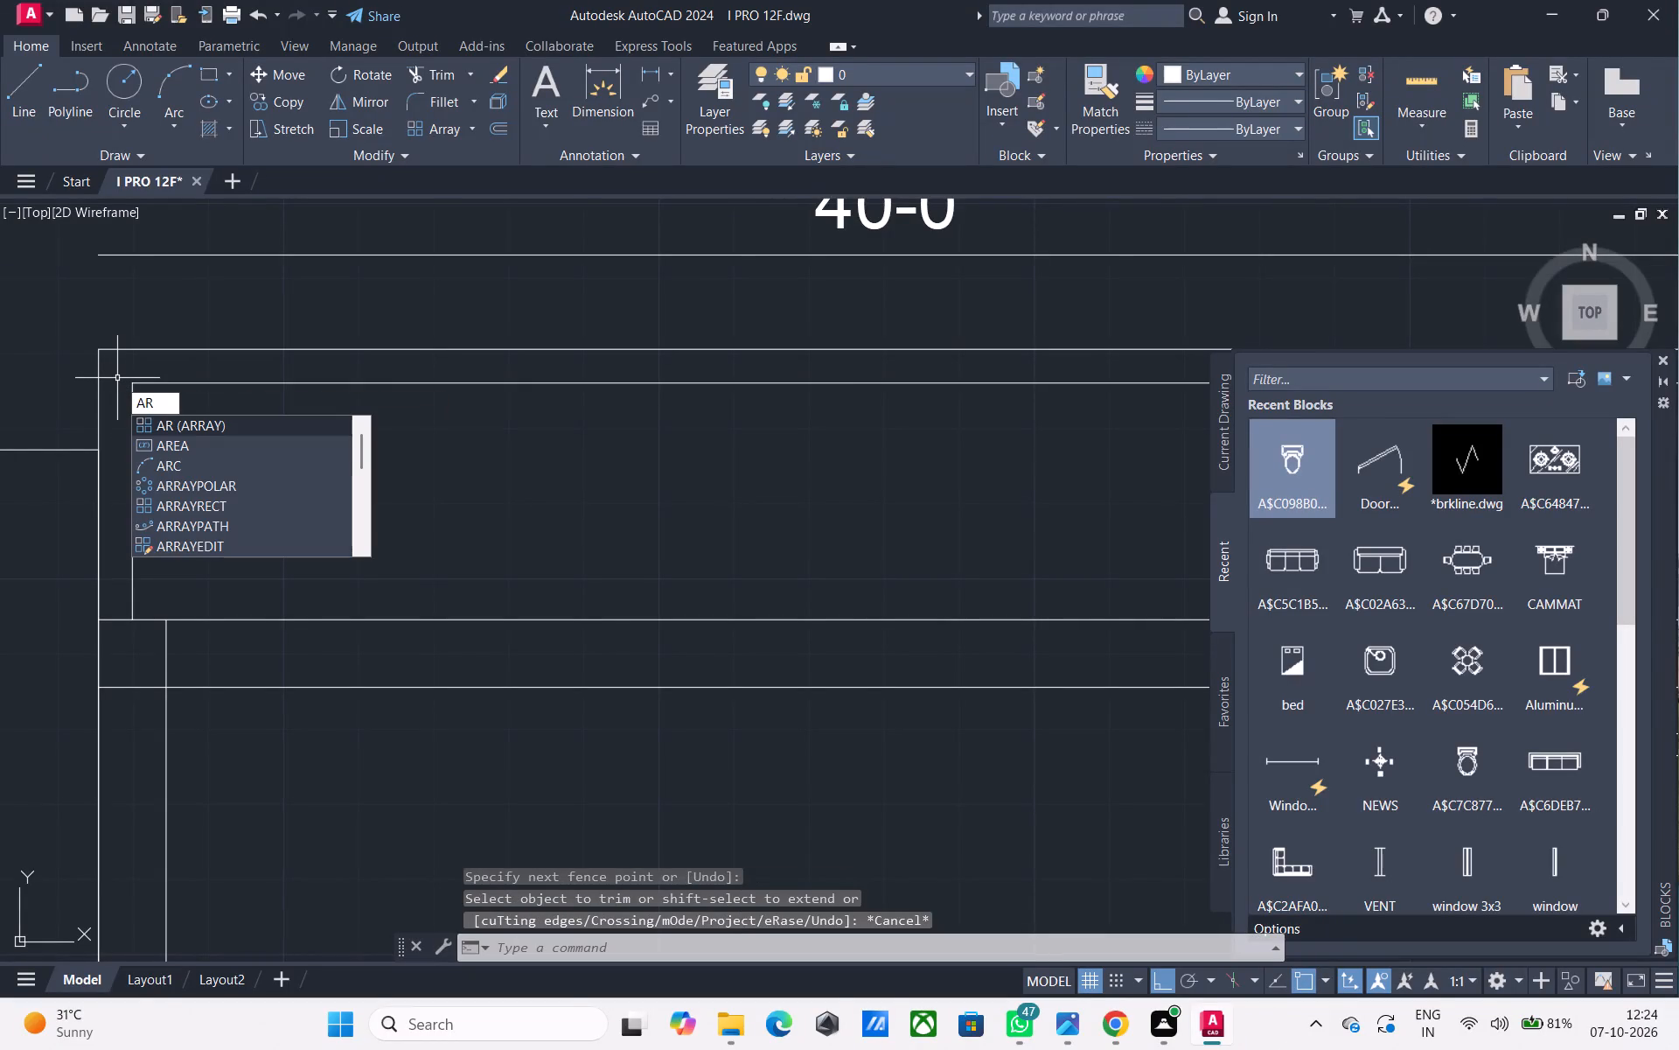
click(181, 423)
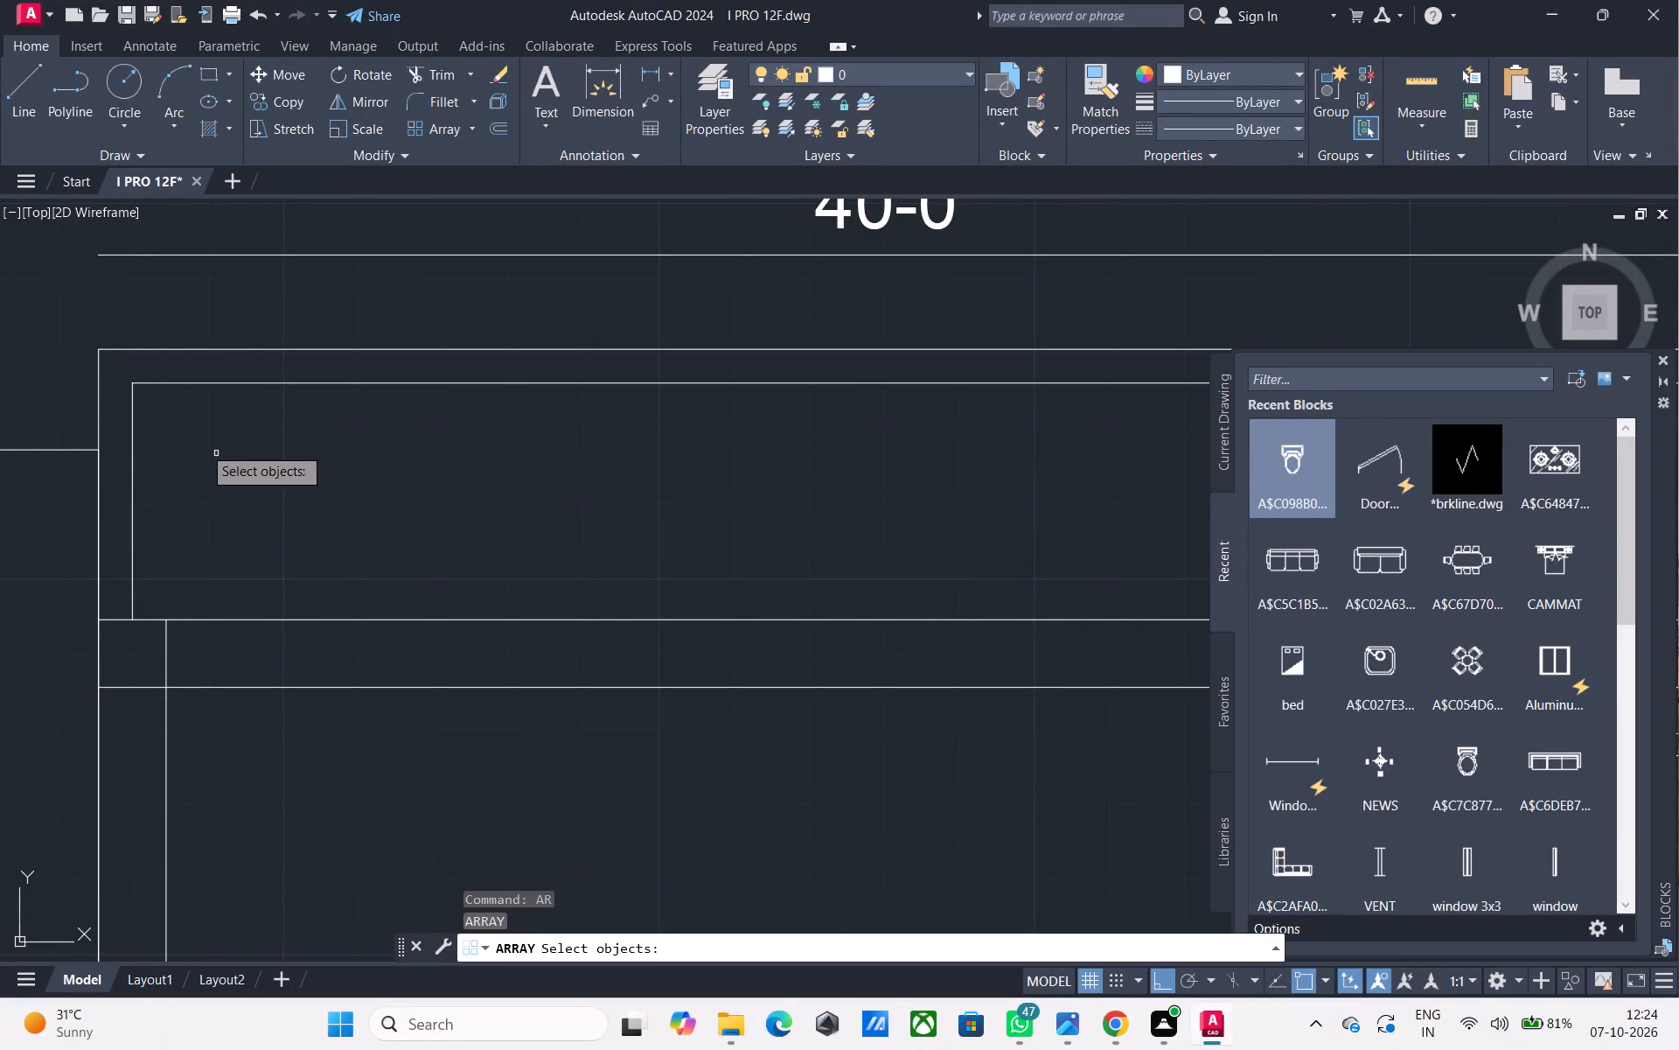
click(132, 463)
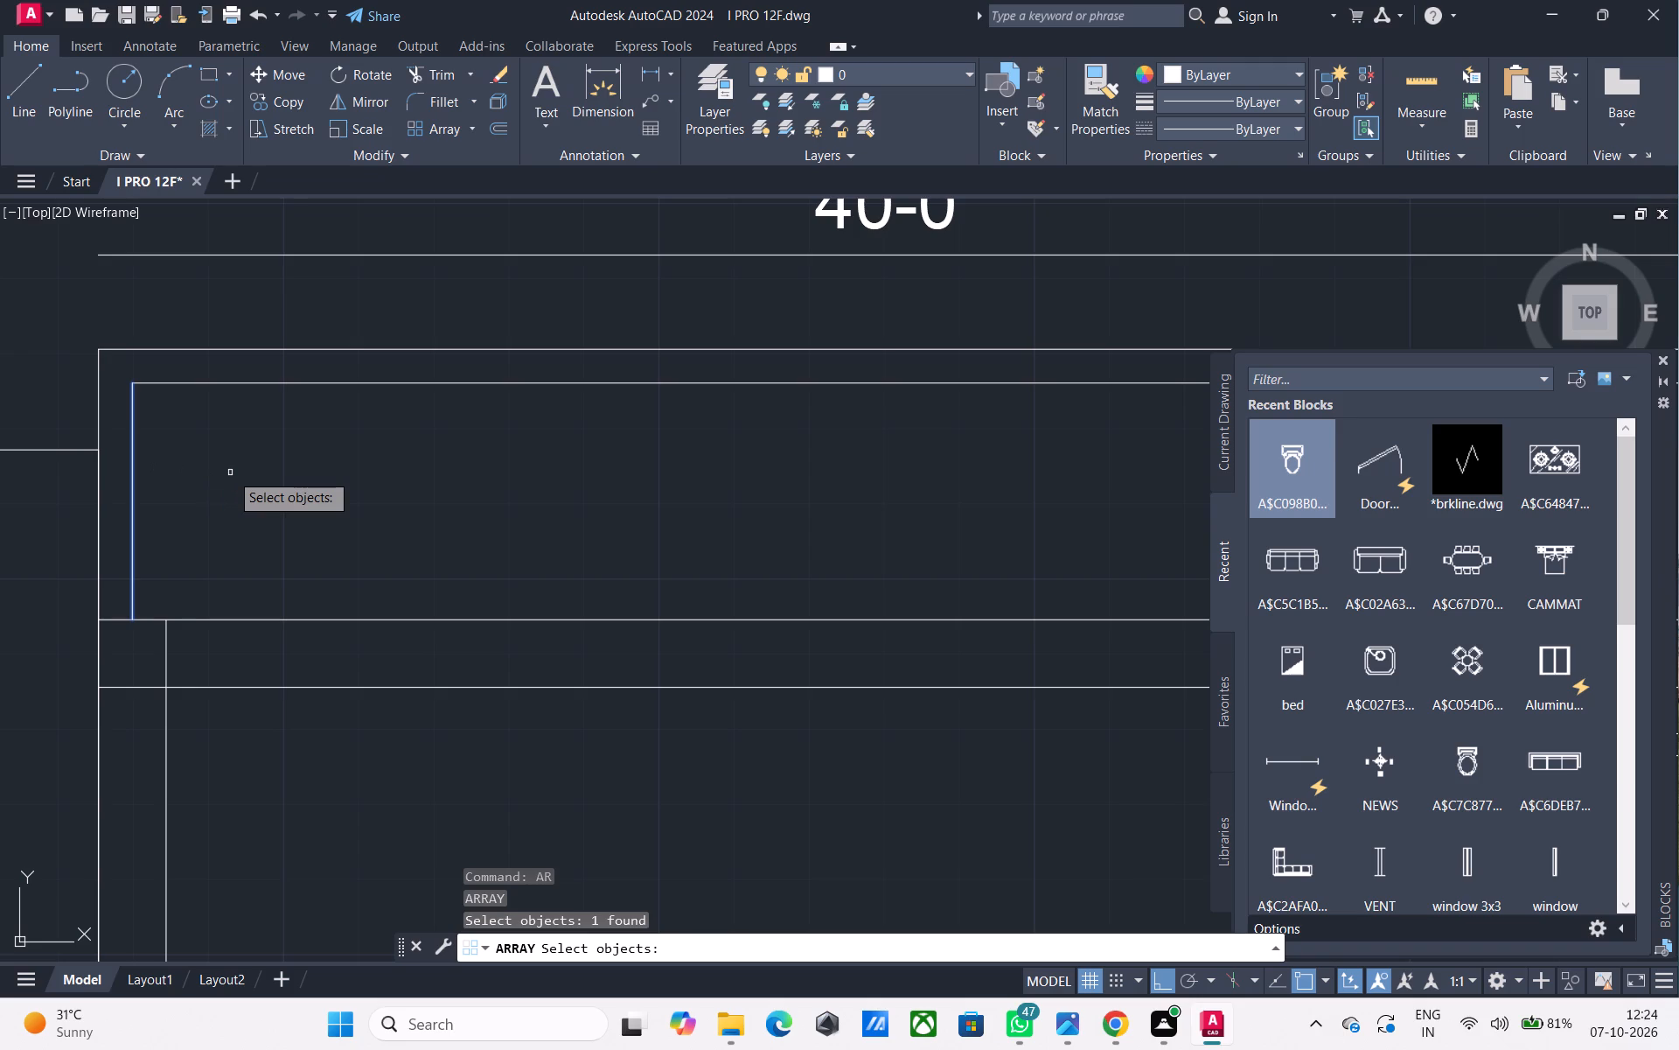
key(space)
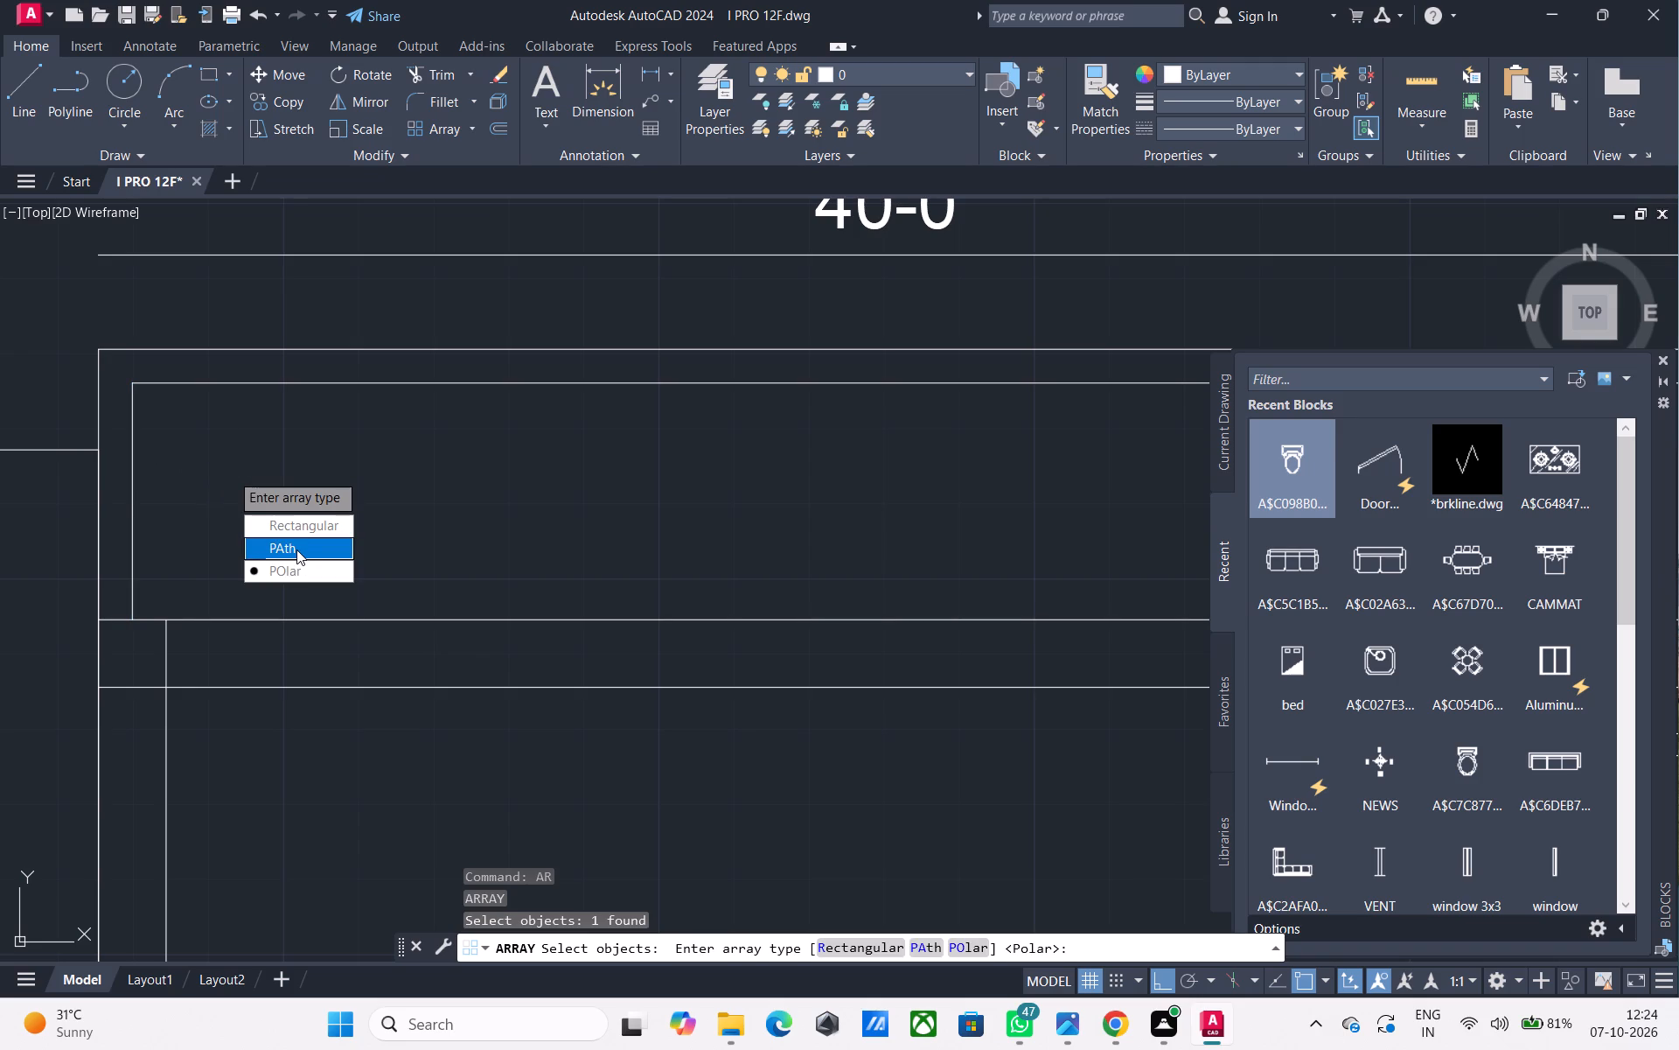
drag(304, 521, 230, 472)
scroll(269, 482, down, 2)
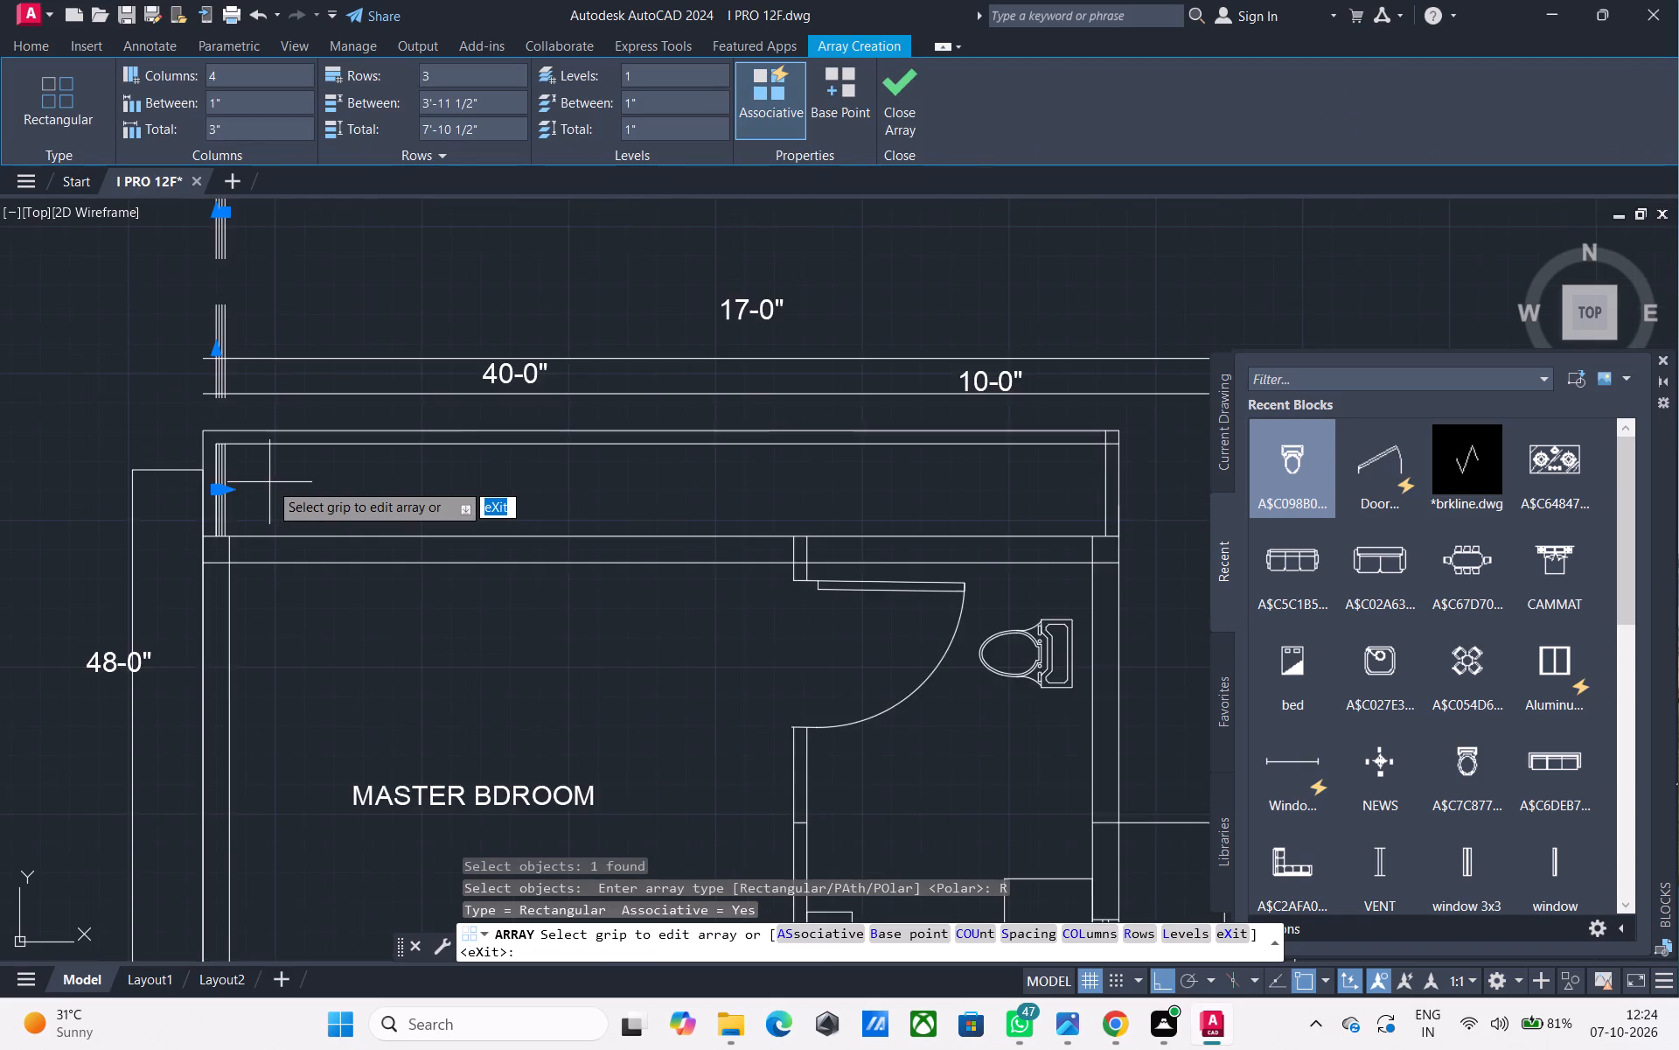
scroll(269, 482, down, 3)
scroll(269, 482, up, 2)
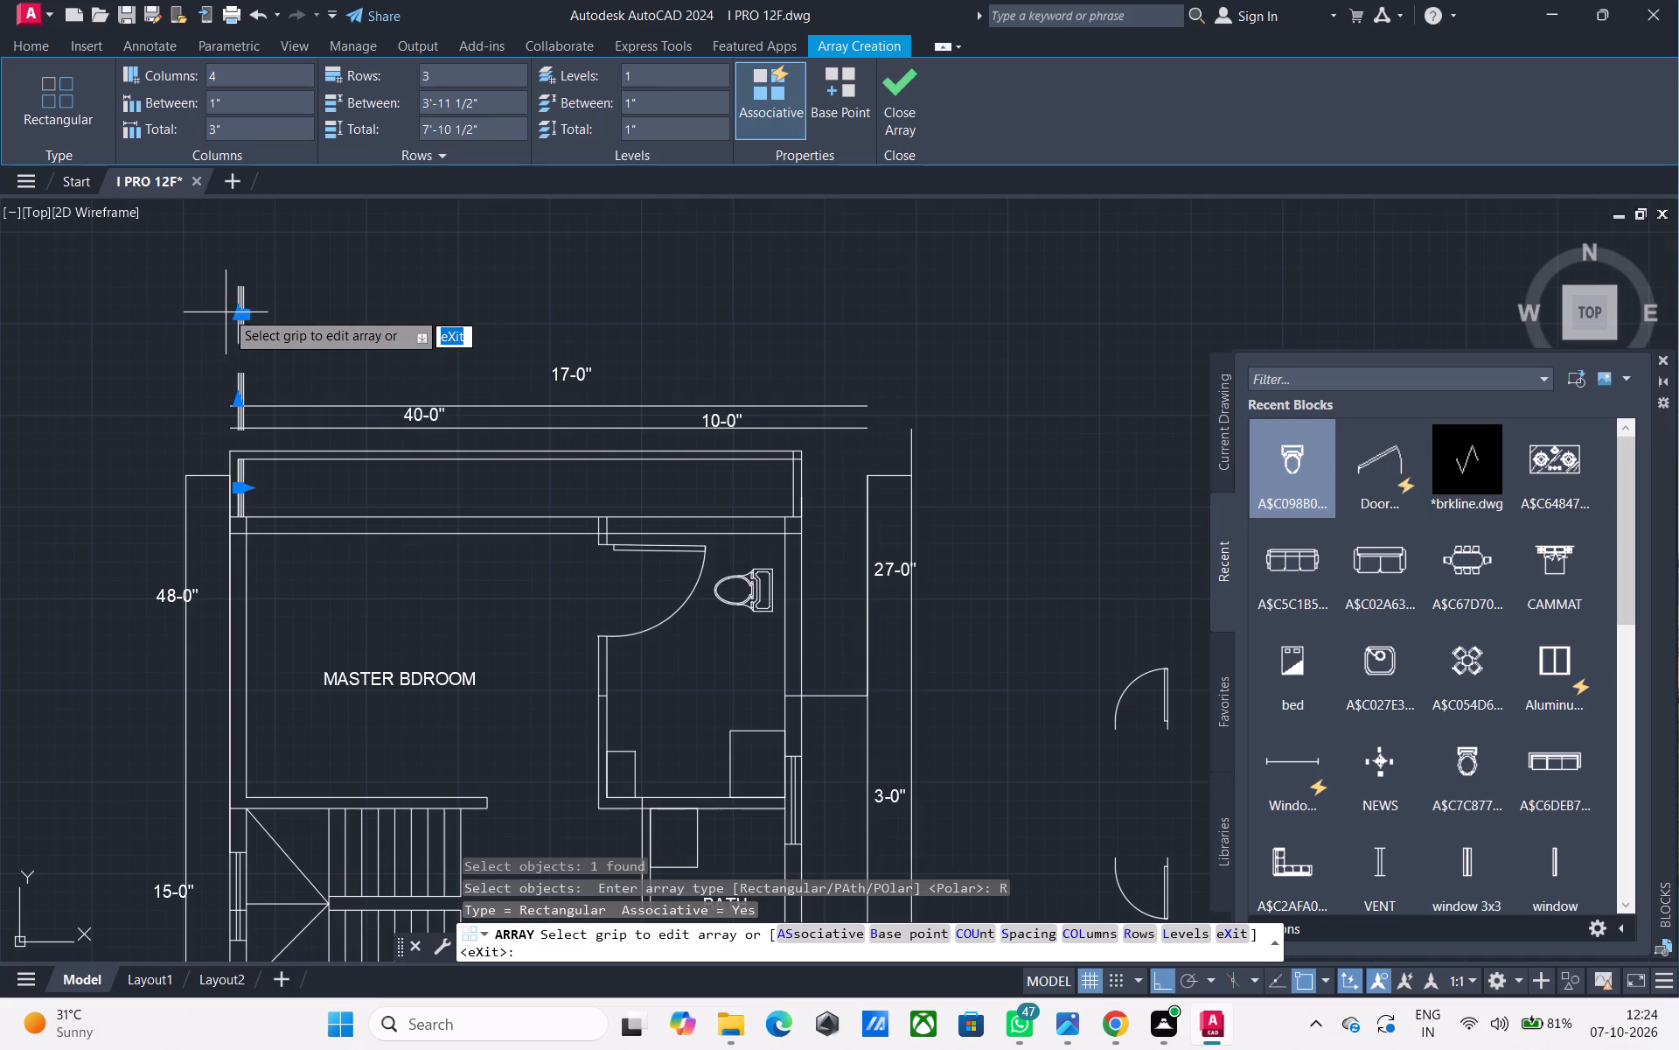
scroll(226, 310, up, 3)
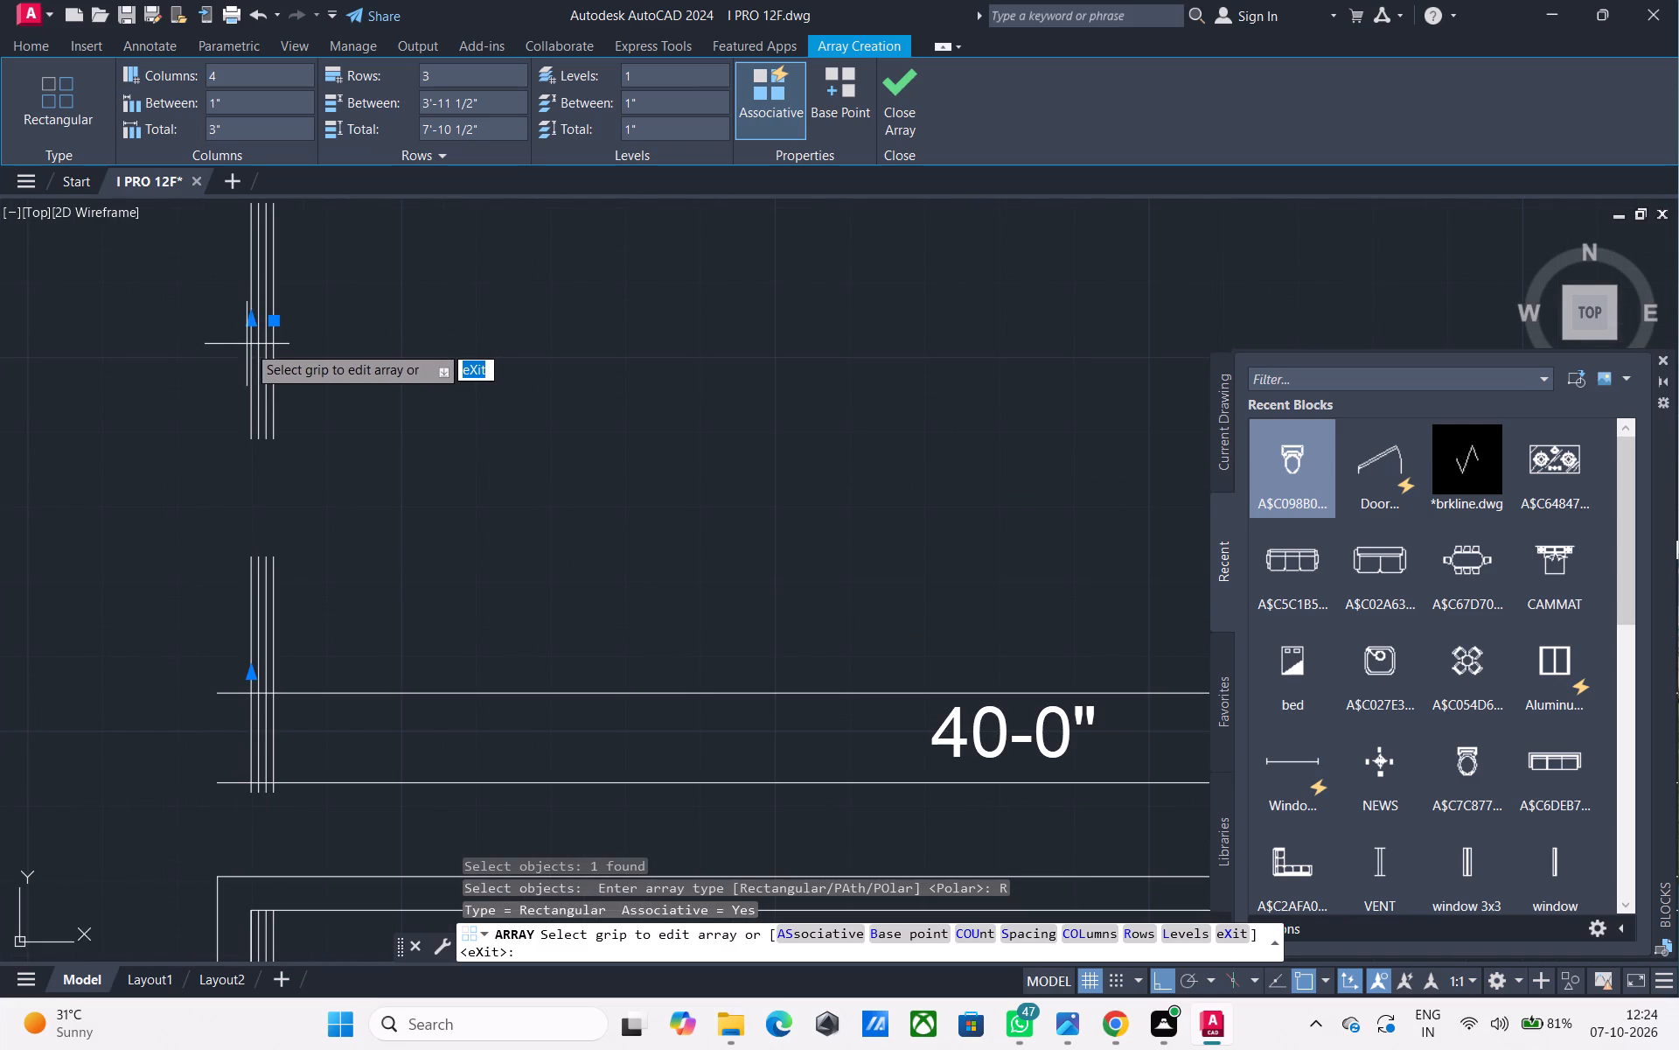
click(448, 78)
key(BackSpace)
key(1)
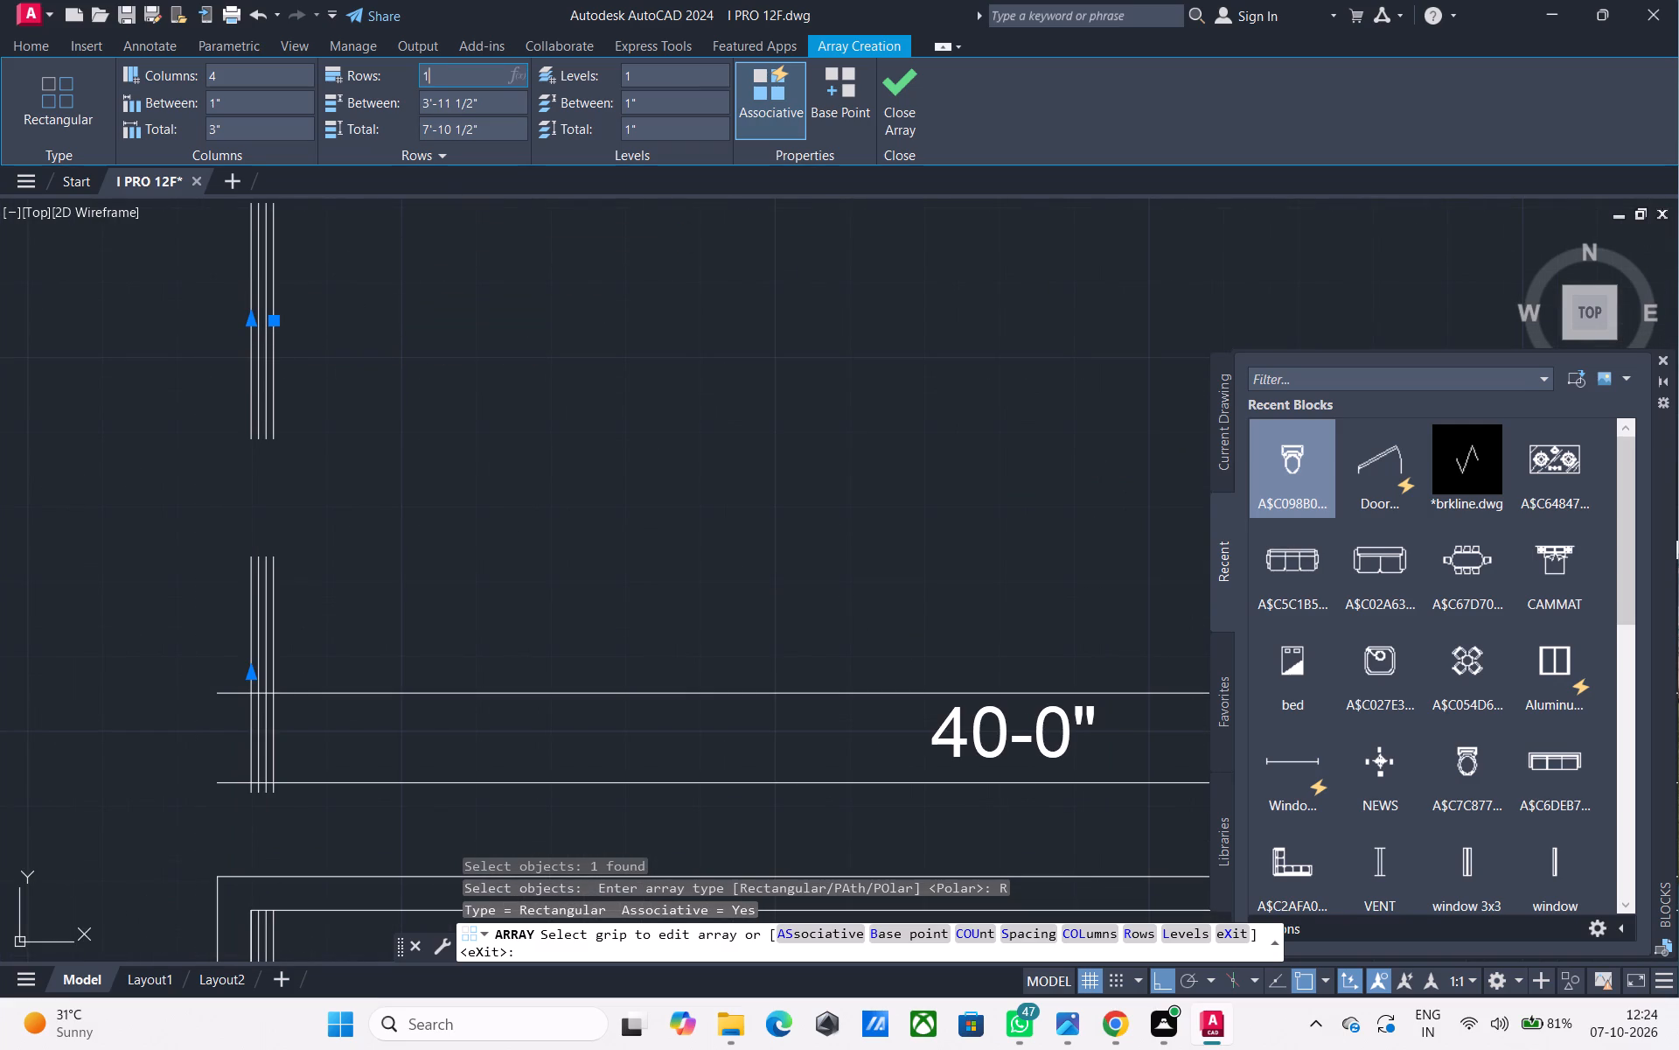
scroll(408, 215, down, 1)
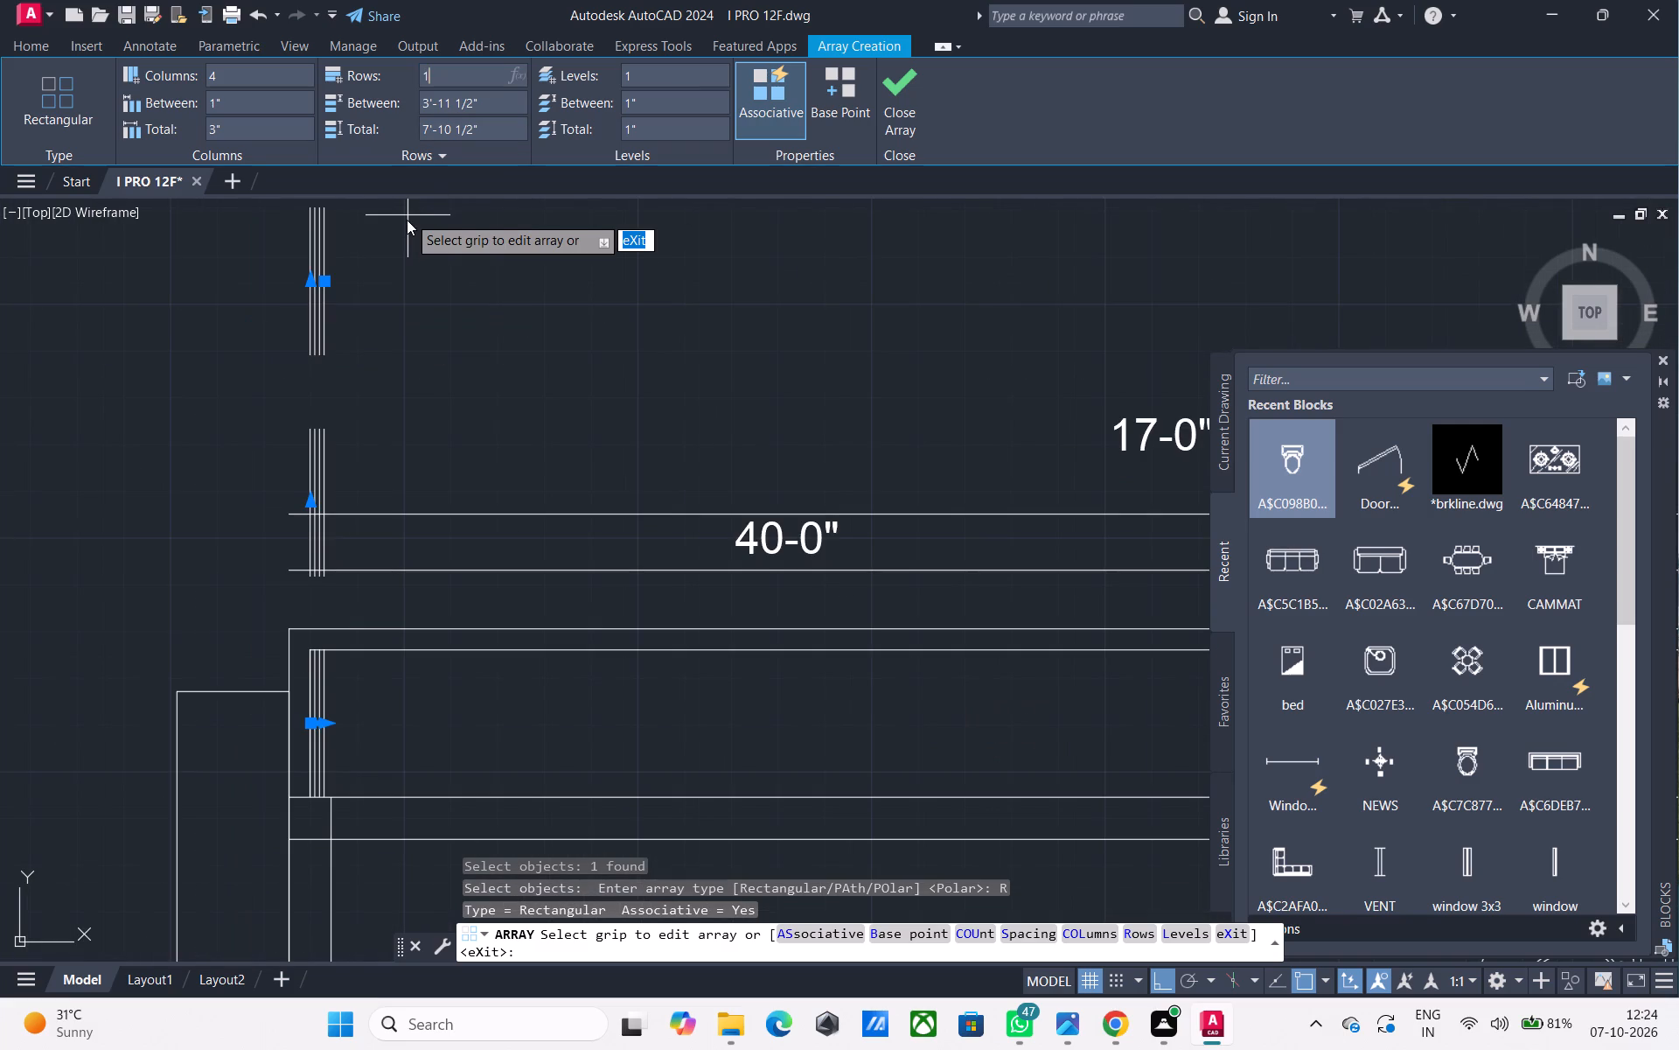
key(Return)
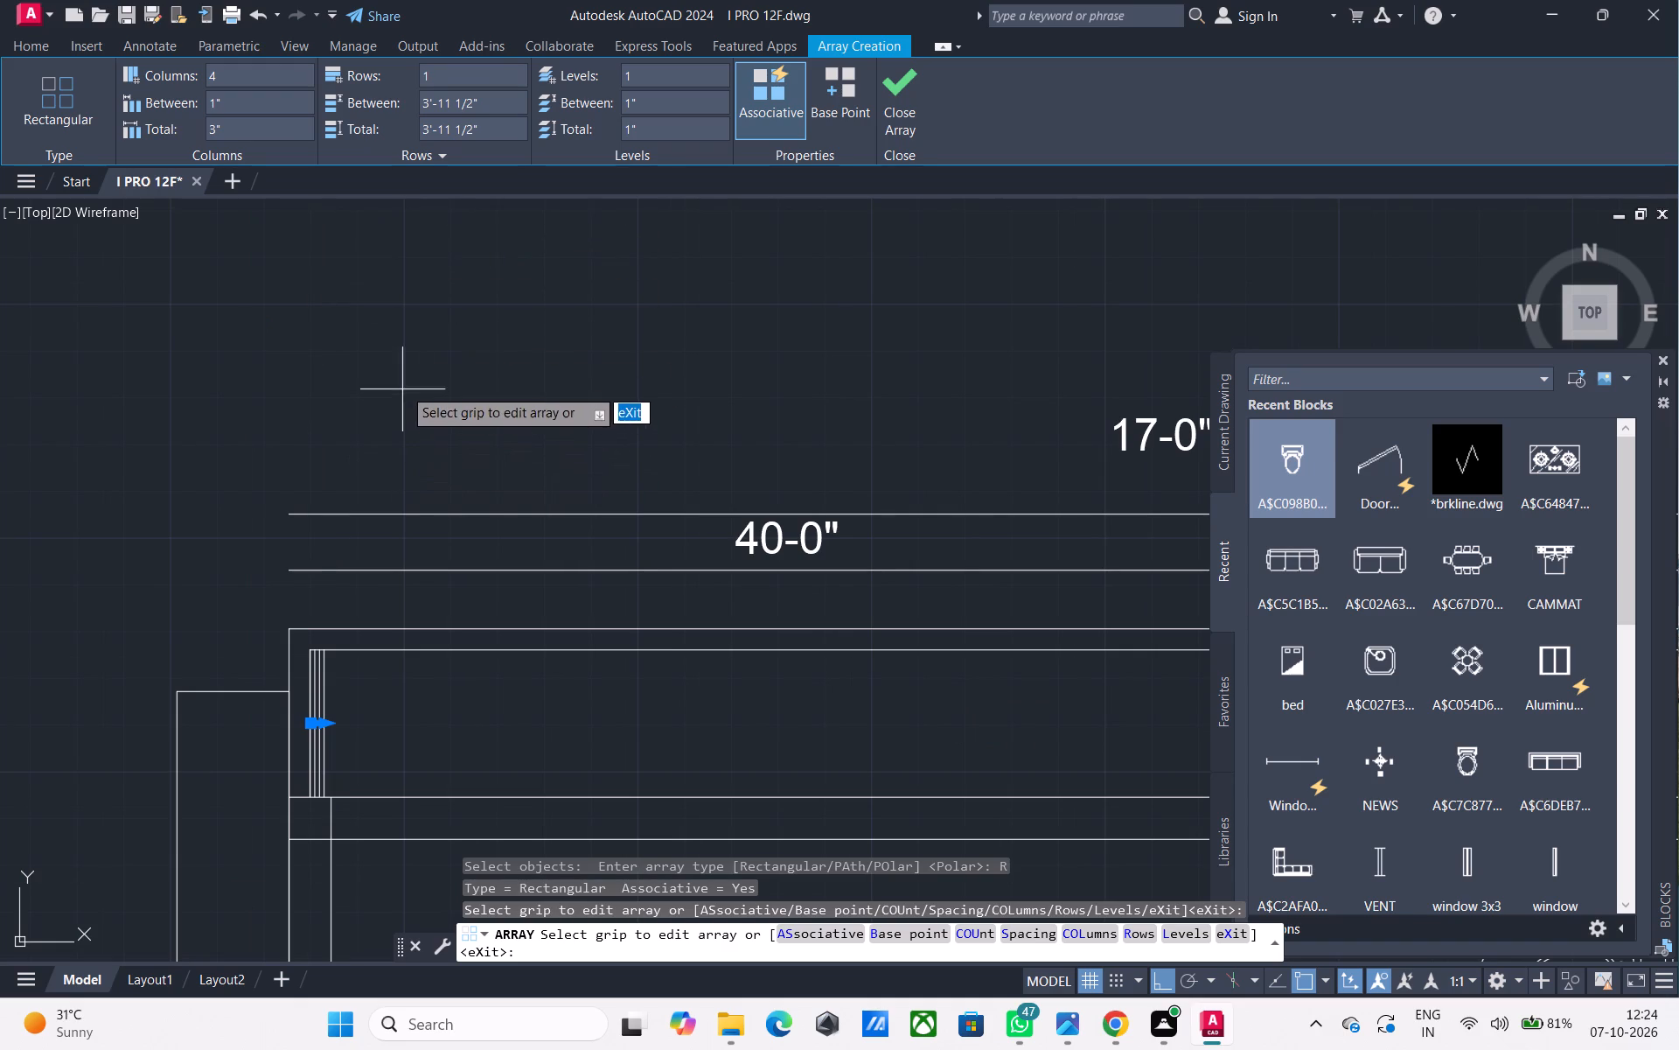
Set the array's row spacing to 10" and finish creating the array.
click(481, 99)
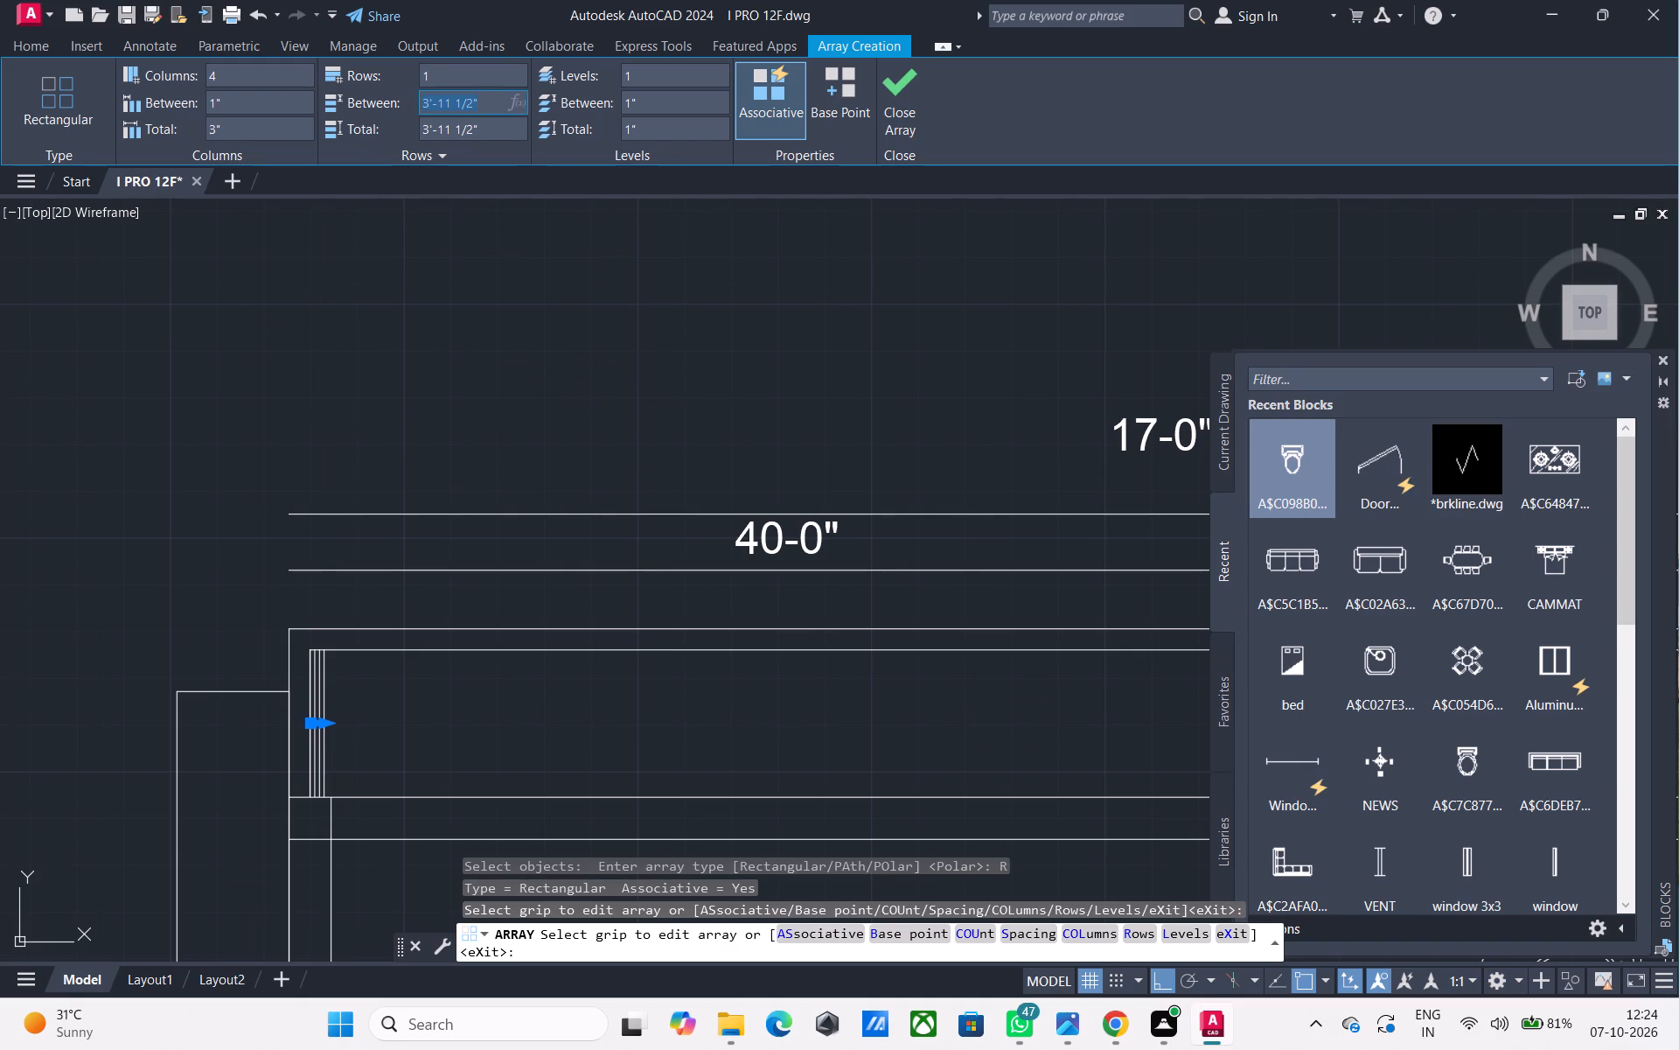
key(BackSpace)
text(10")
key(Return)
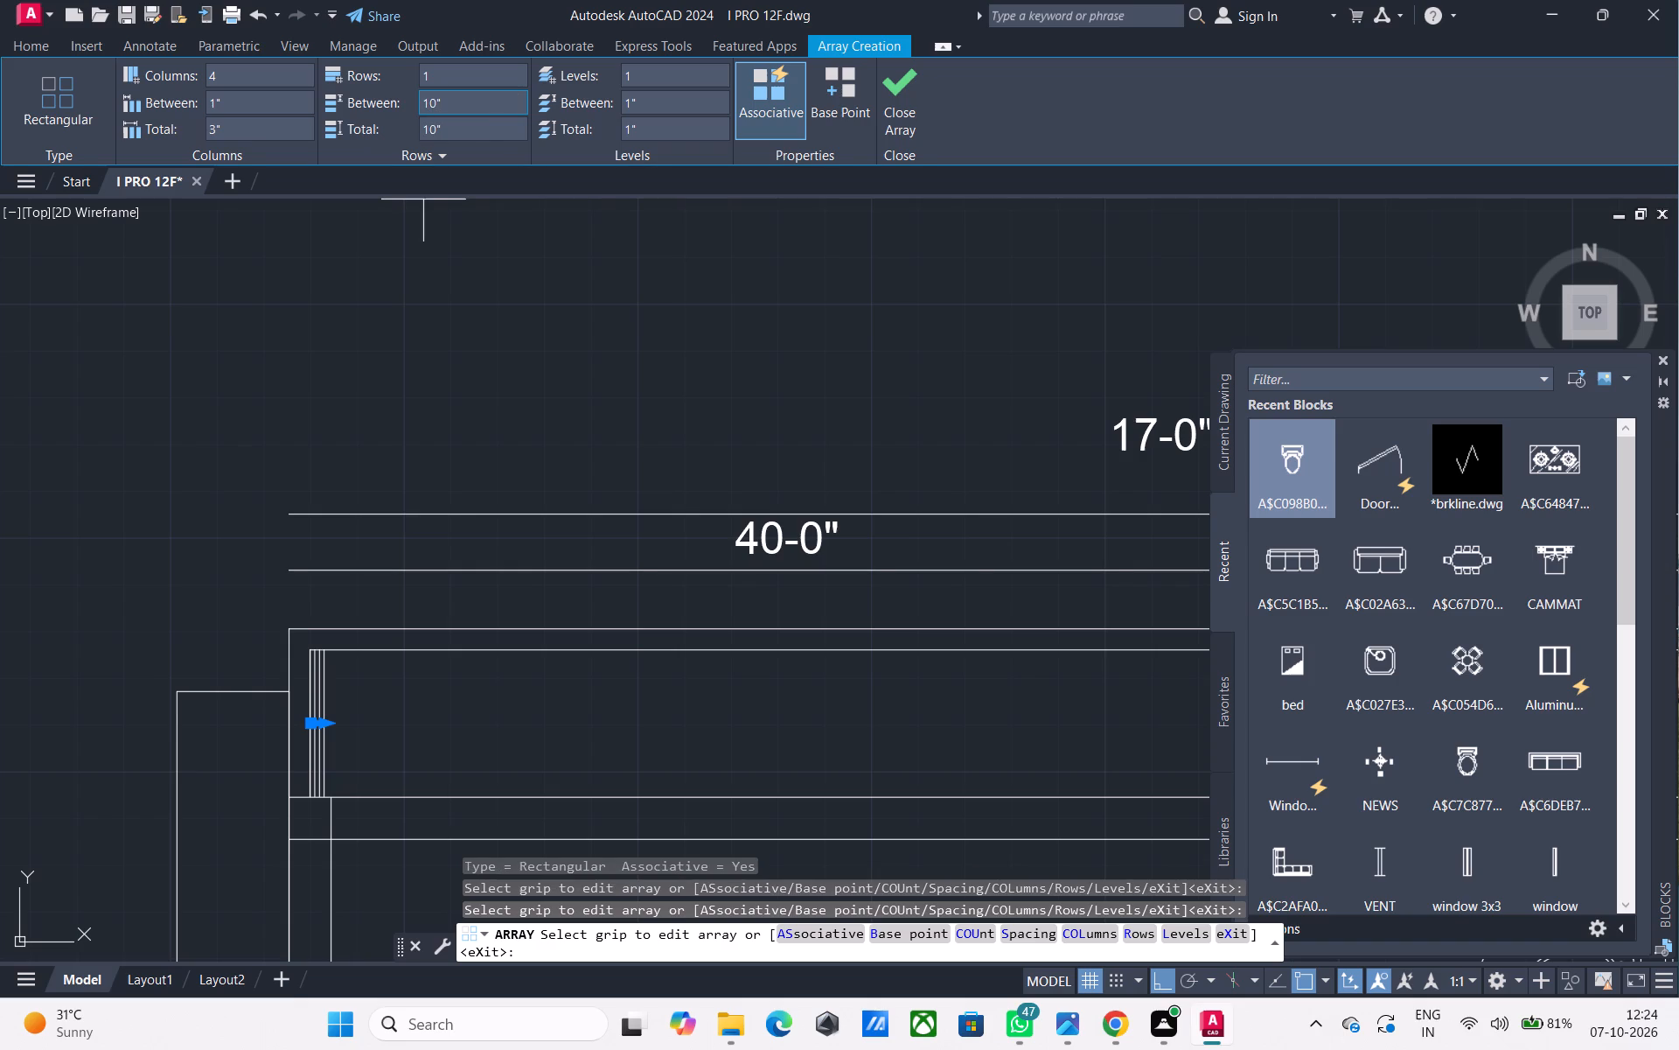
key(Return)
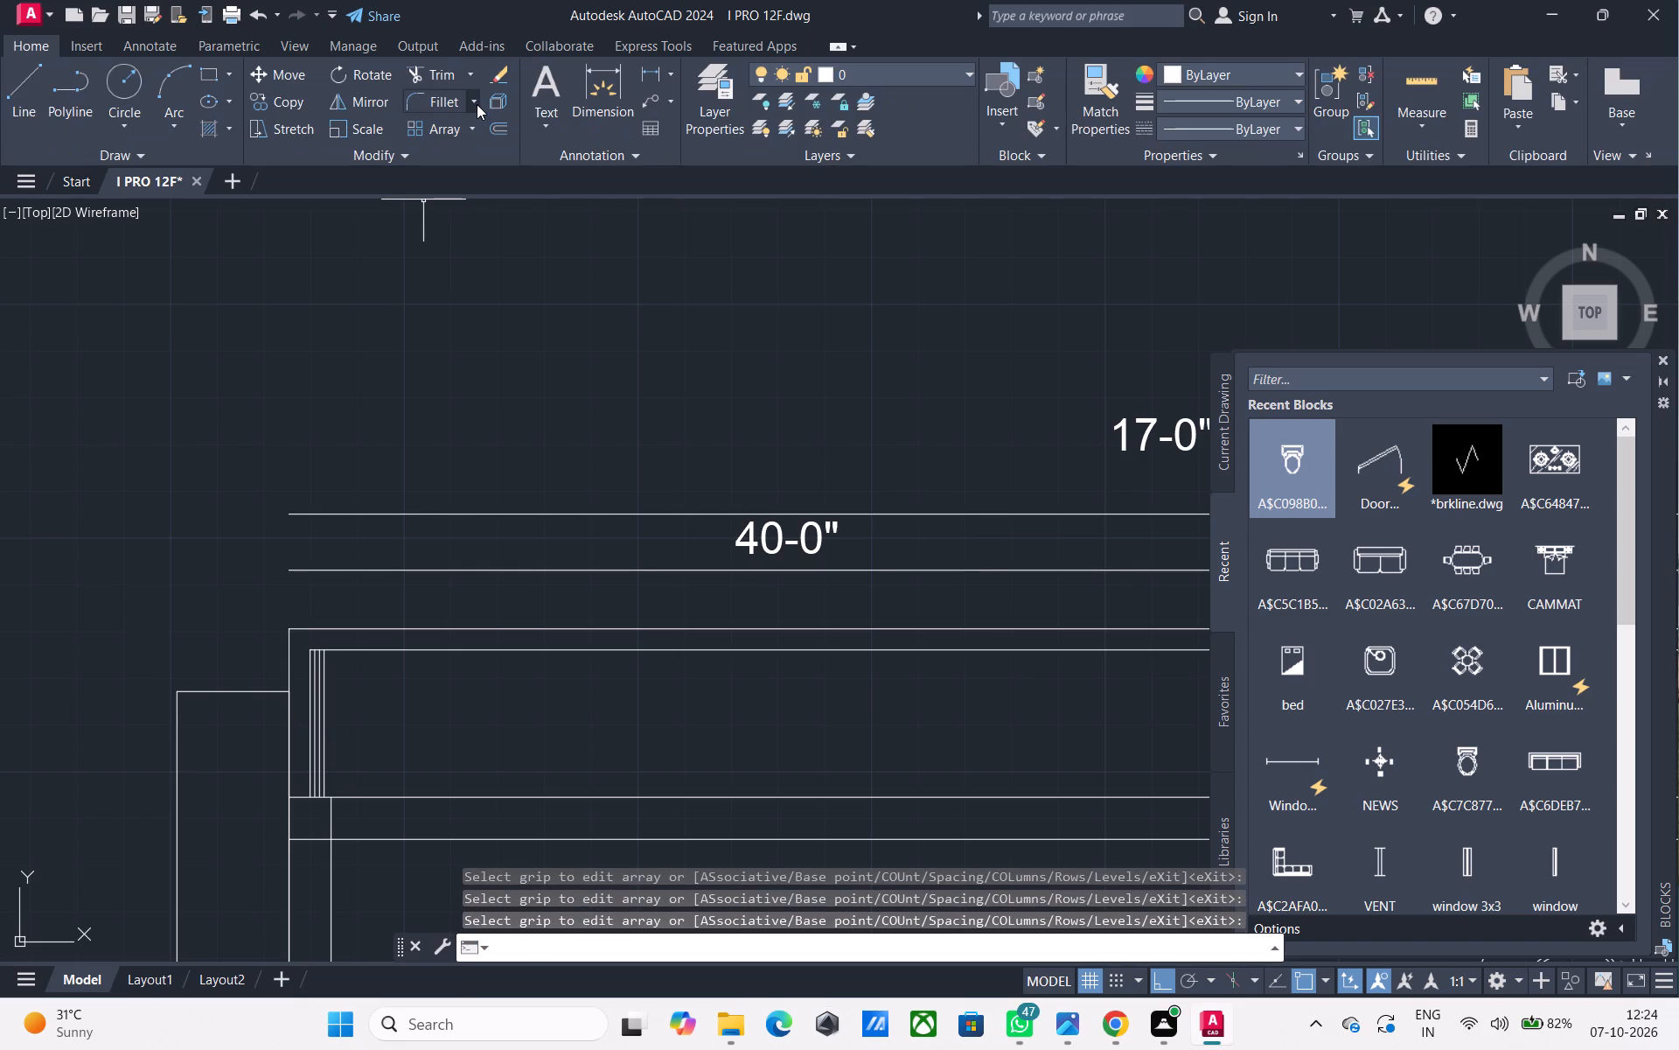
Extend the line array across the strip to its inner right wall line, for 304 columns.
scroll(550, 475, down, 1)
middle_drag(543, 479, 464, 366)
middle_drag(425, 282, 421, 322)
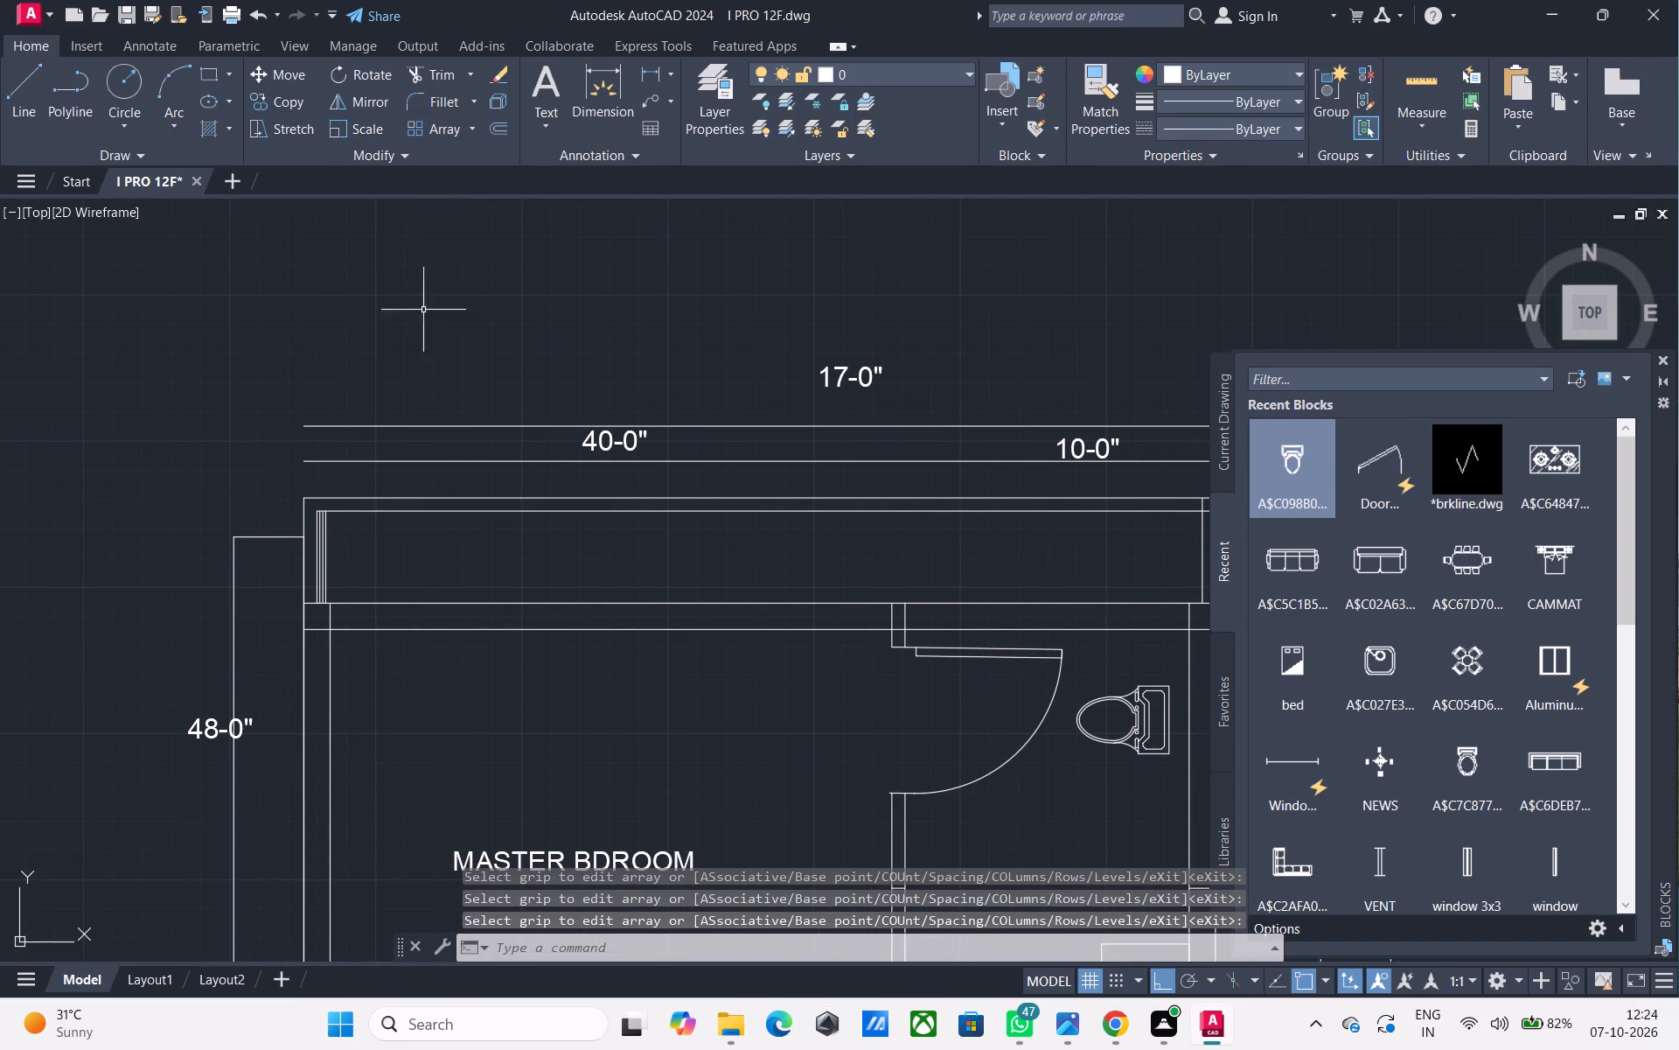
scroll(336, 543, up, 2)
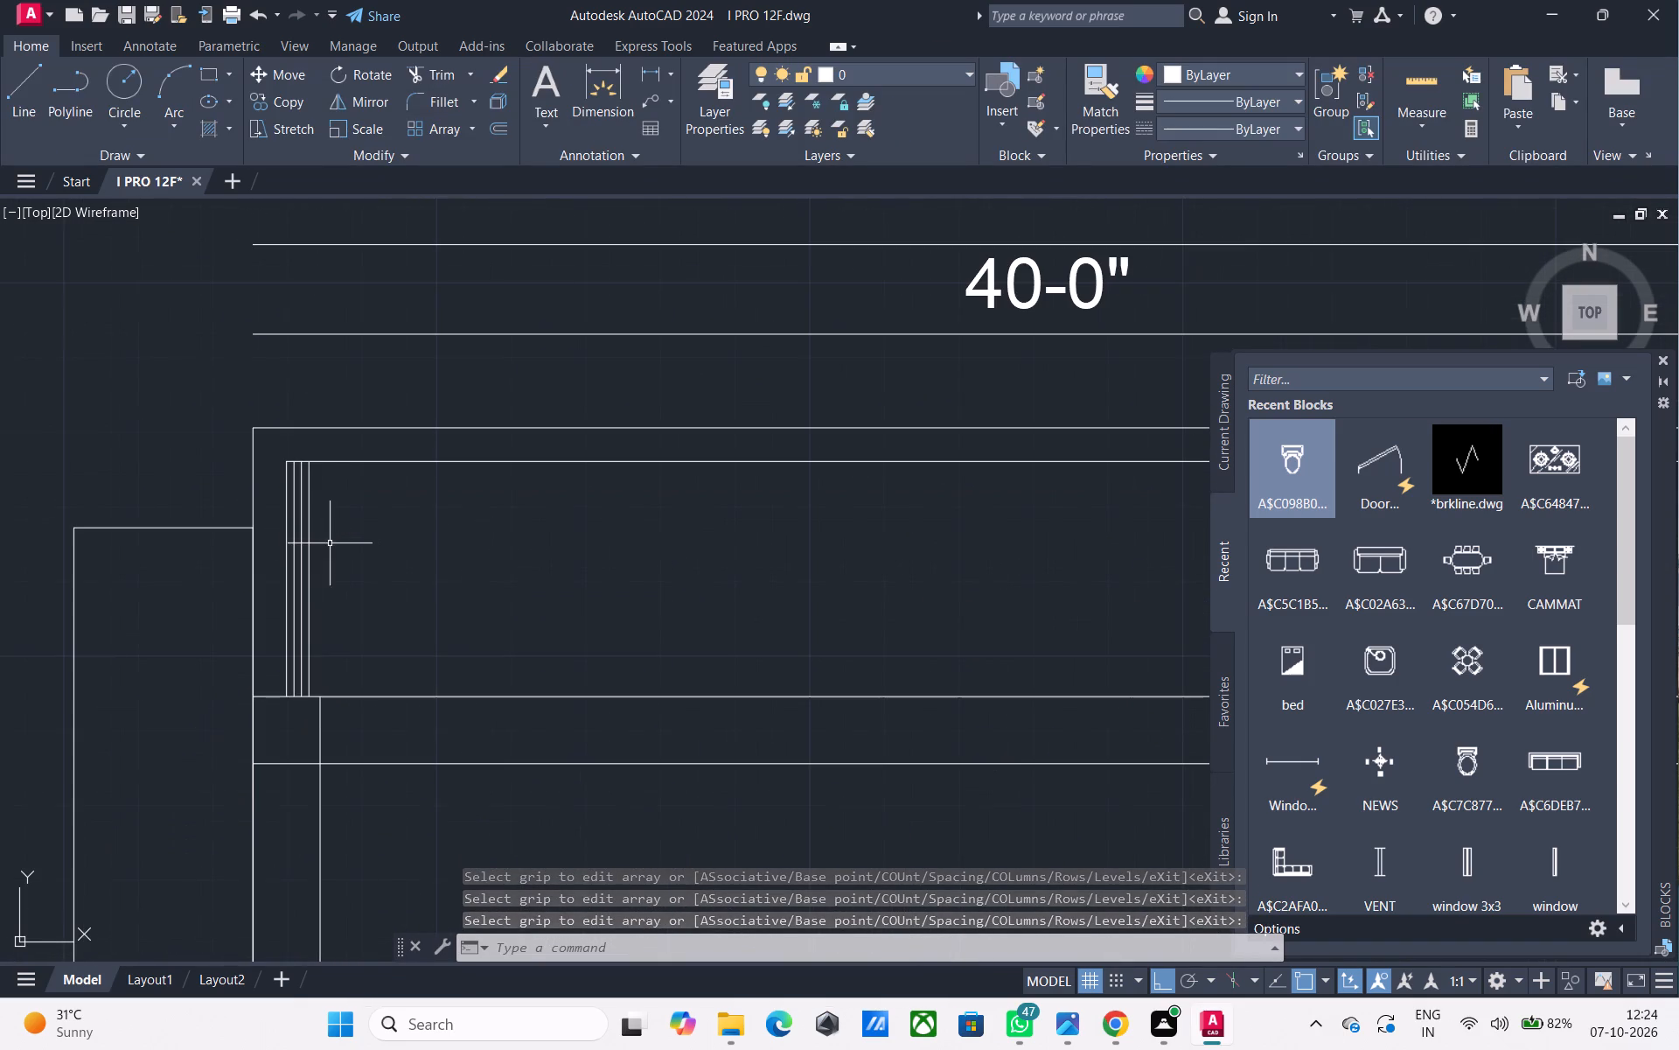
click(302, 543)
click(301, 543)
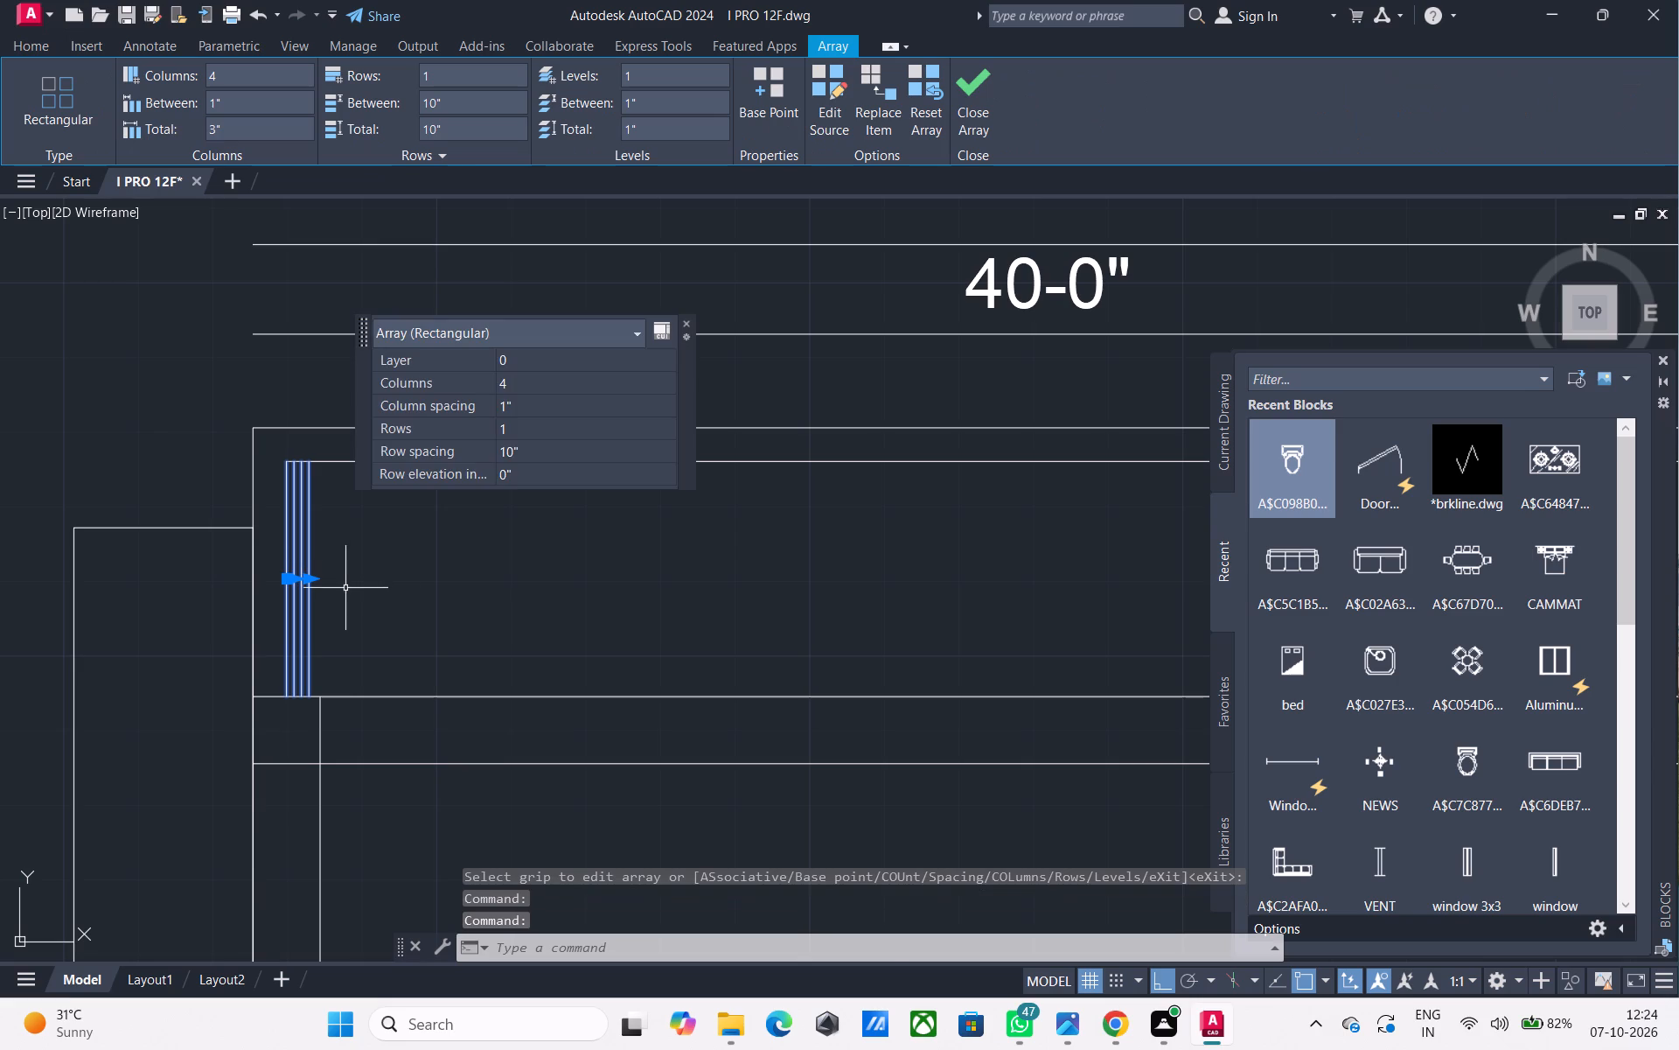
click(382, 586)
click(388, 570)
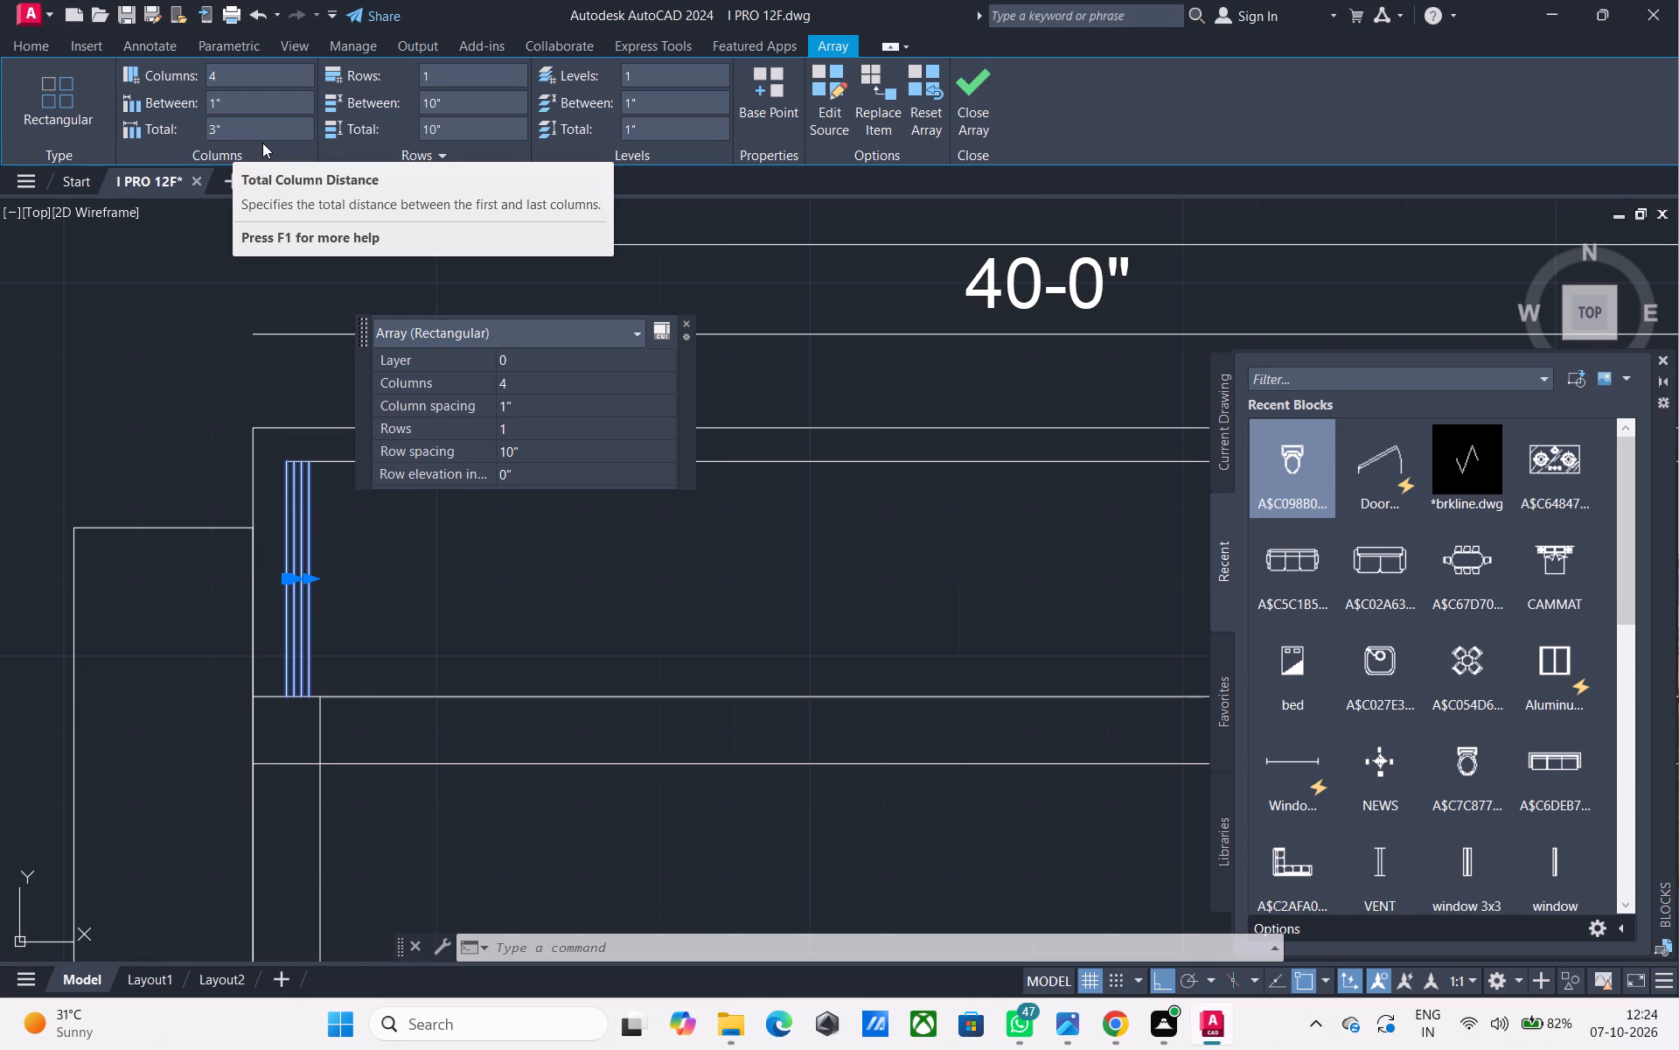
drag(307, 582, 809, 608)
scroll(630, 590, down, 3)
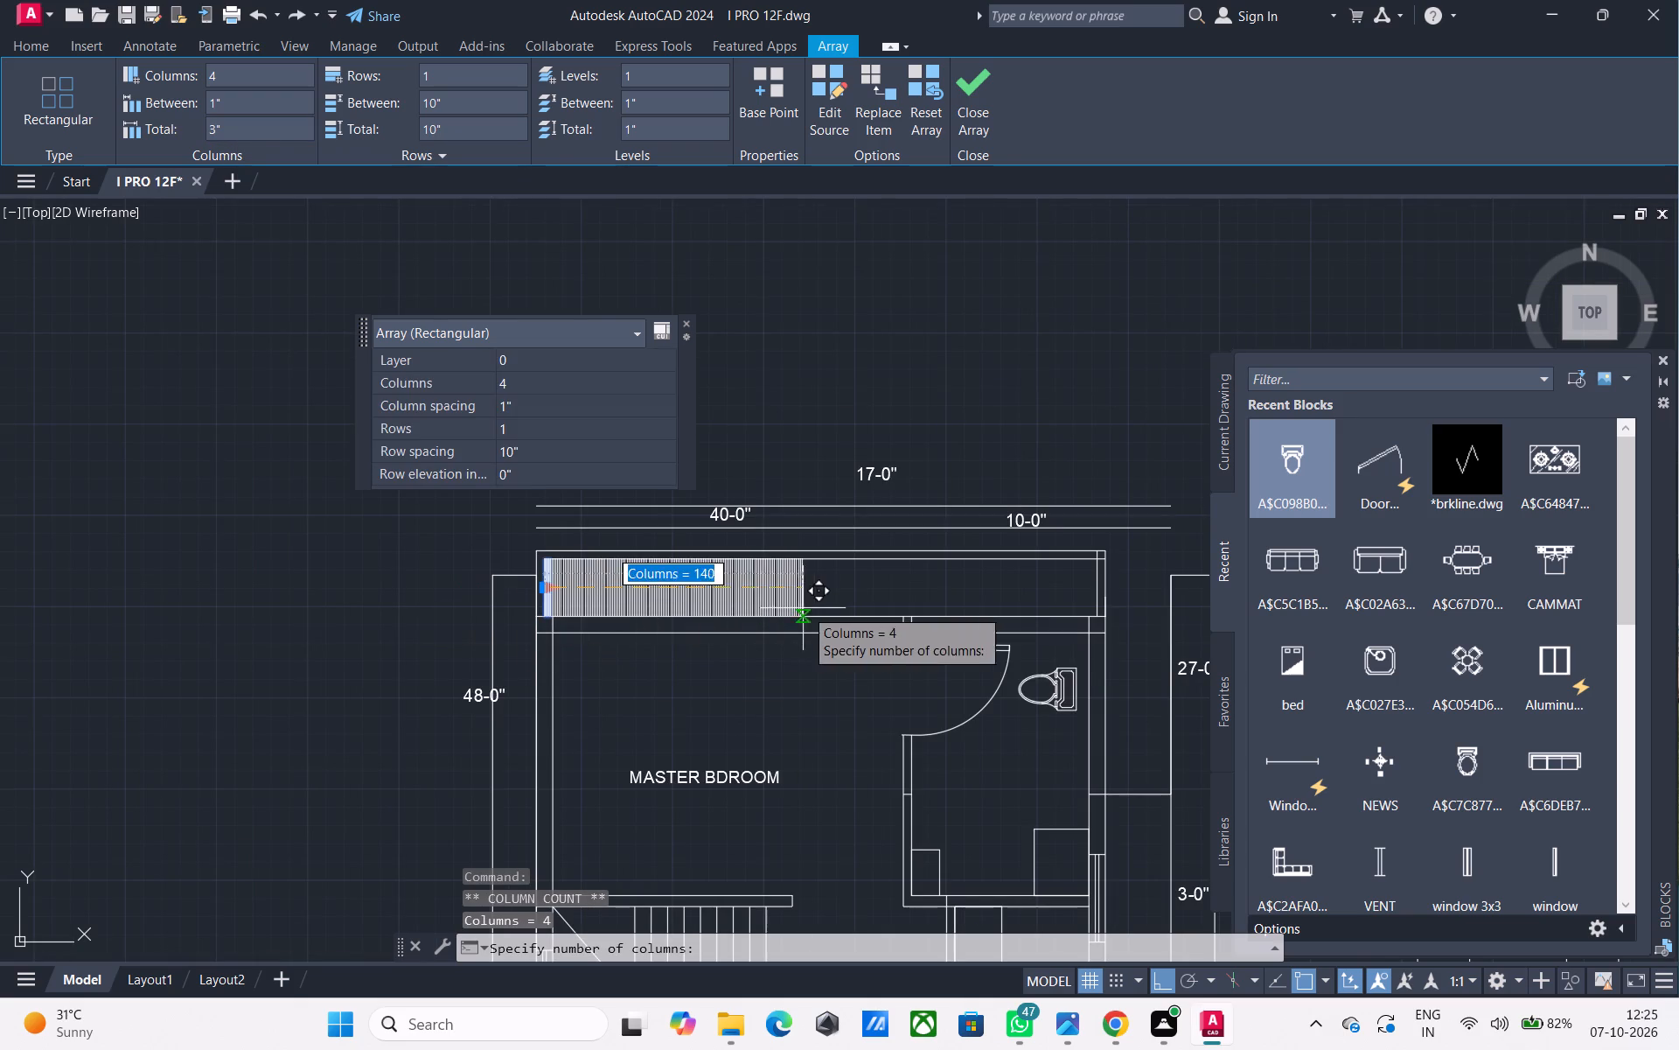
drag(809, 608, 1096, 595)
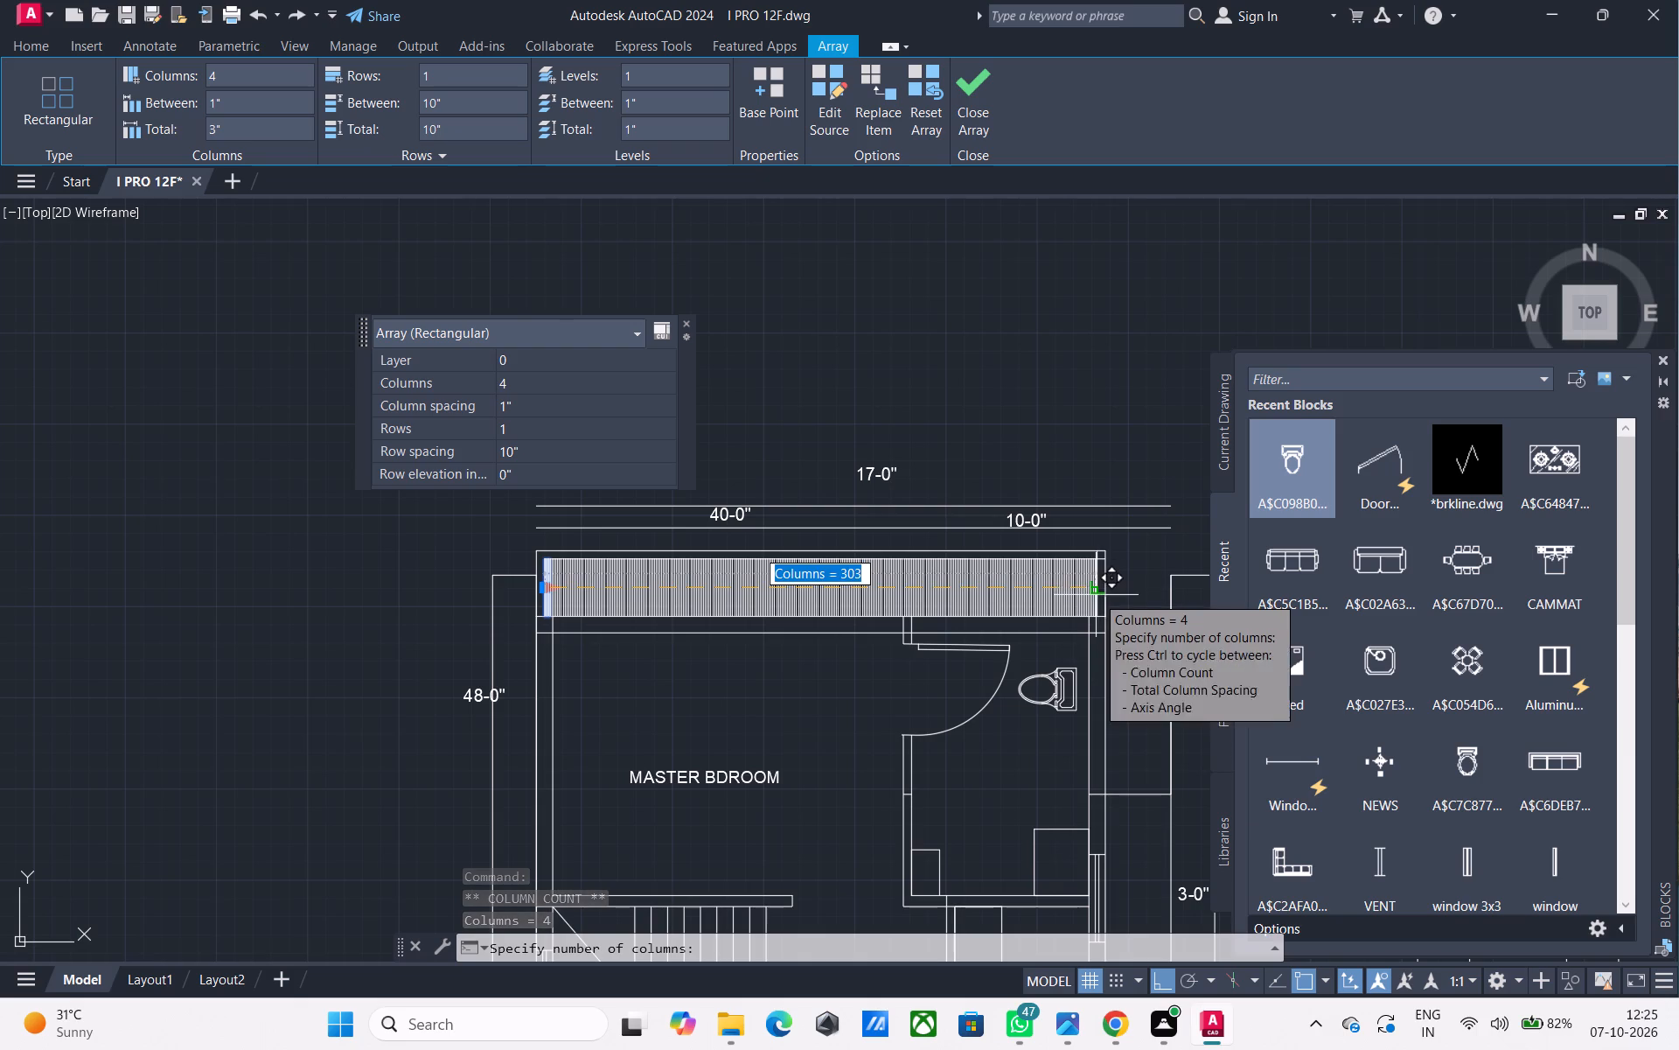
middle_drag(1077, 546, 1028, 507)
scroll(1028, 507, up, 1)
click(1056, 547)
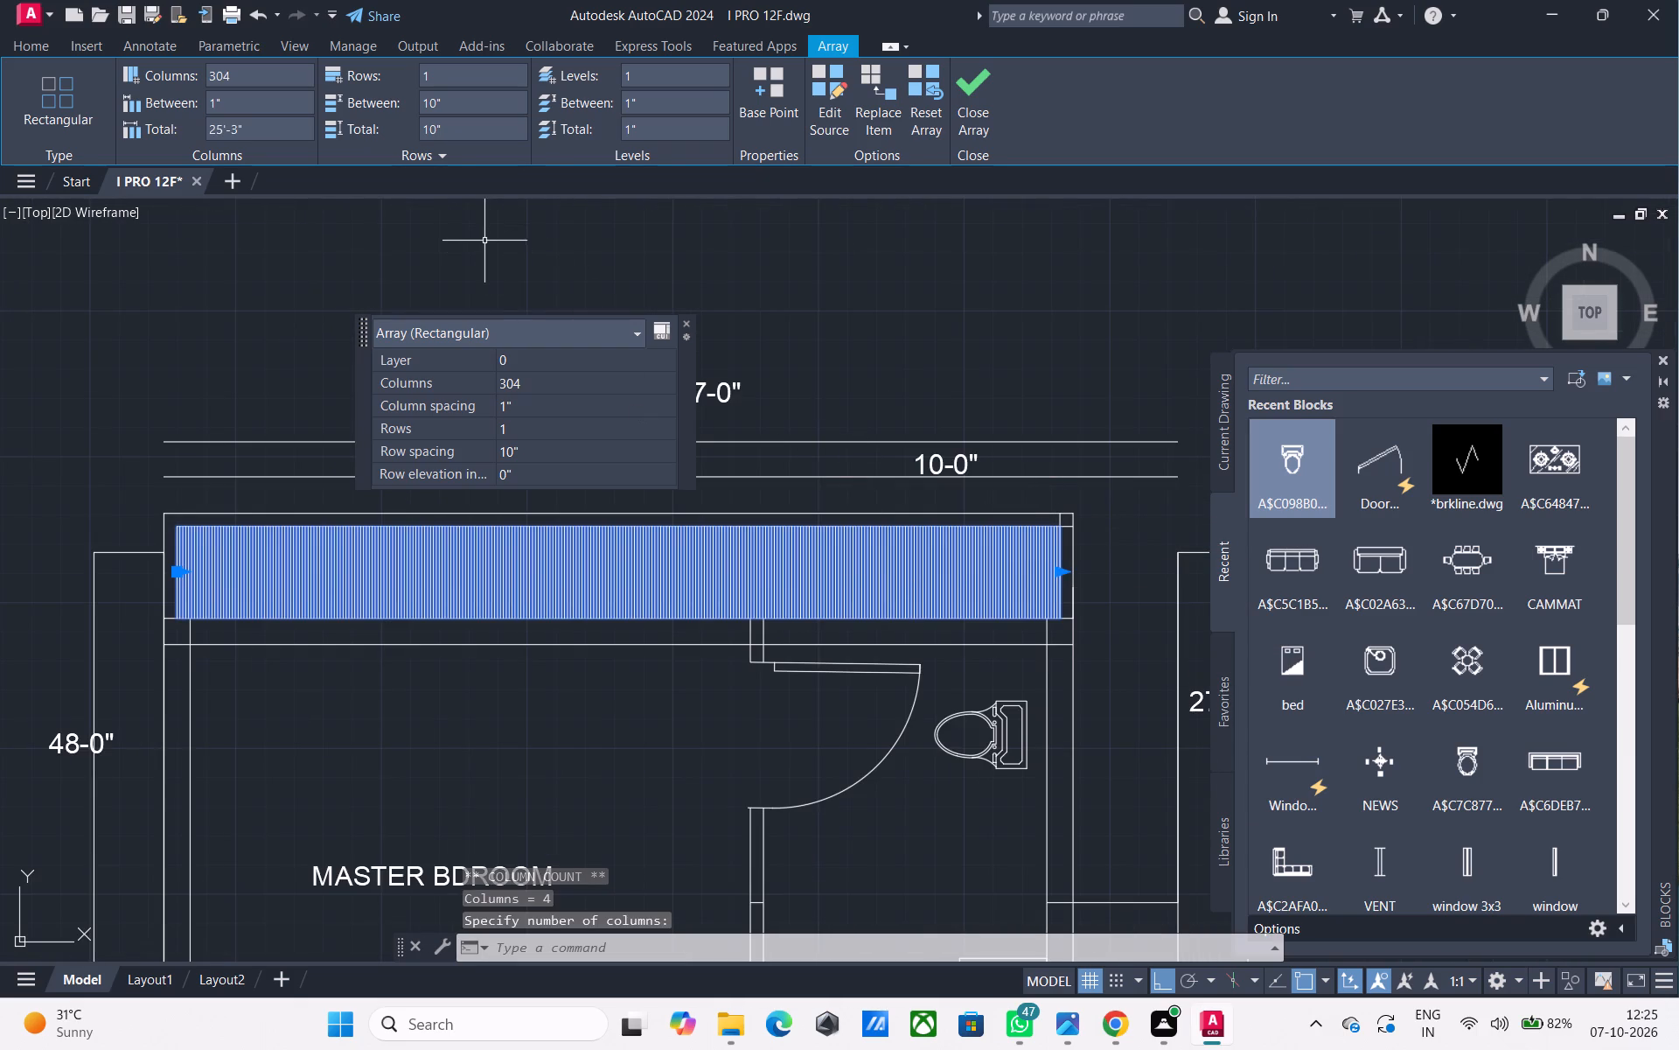
Move the array's properties palette clear of the plan and set the column spacing to 10".
click(509, 276)
drag(521, 331, 532, 289)
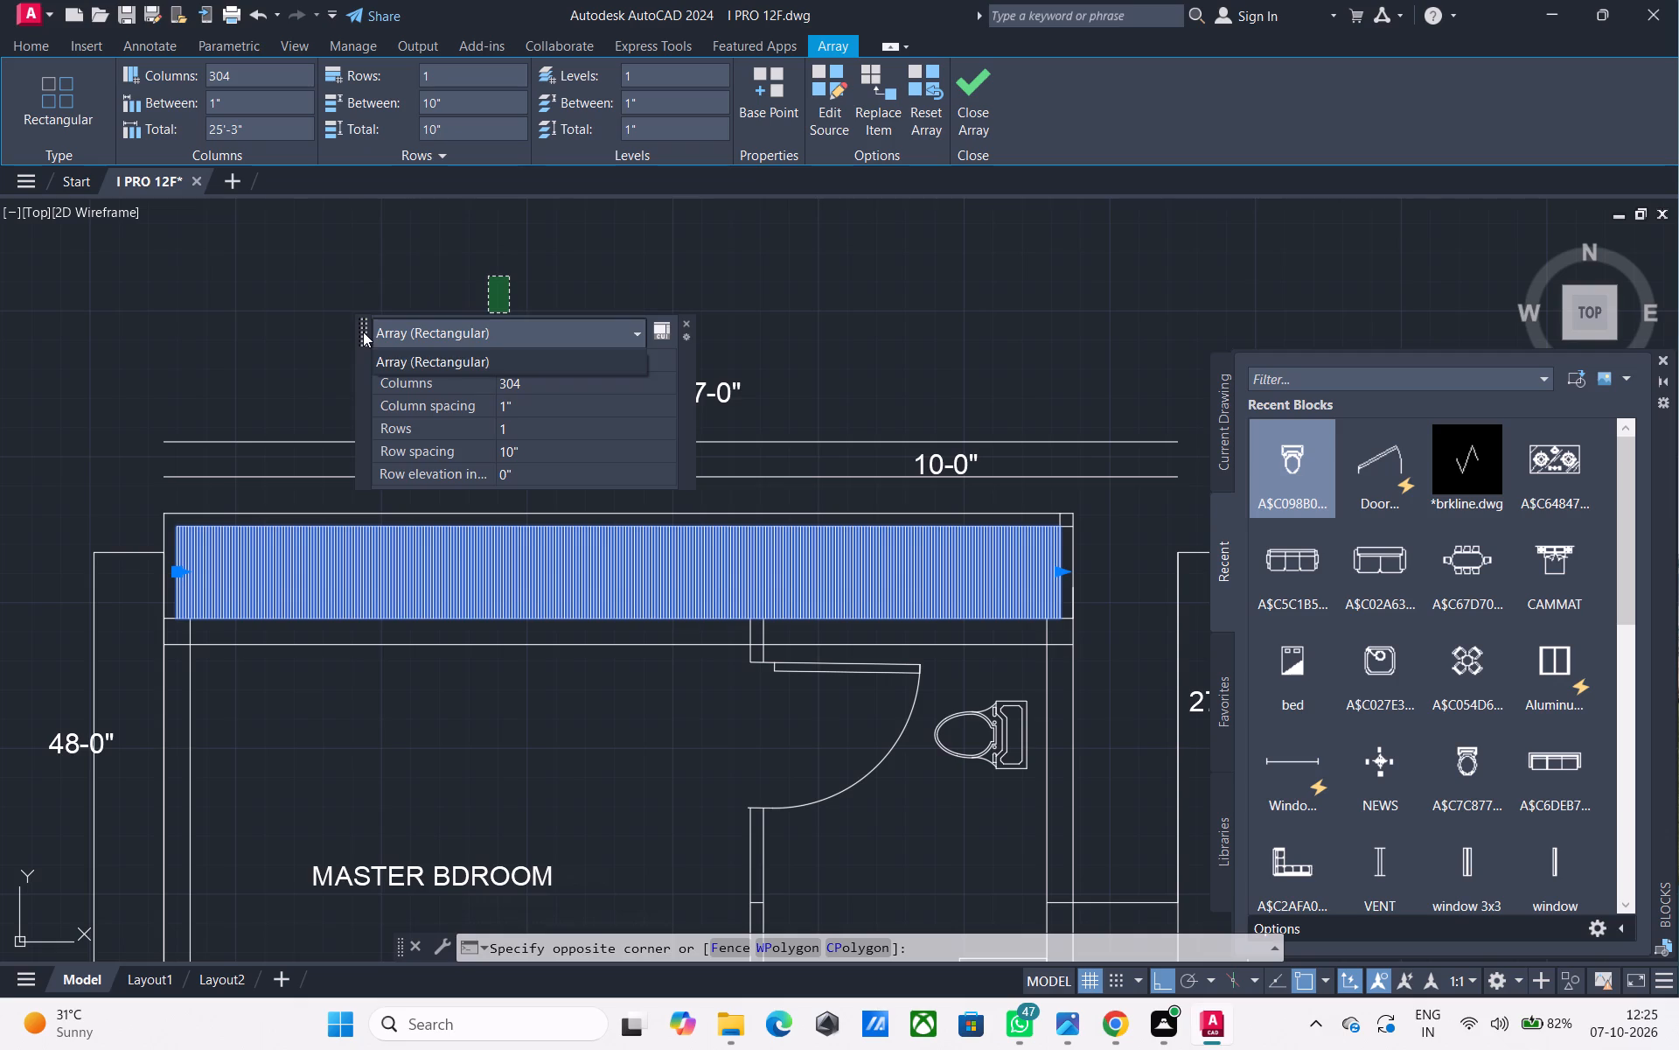
drag(363, 332, 366, 272)
click(366, 277)
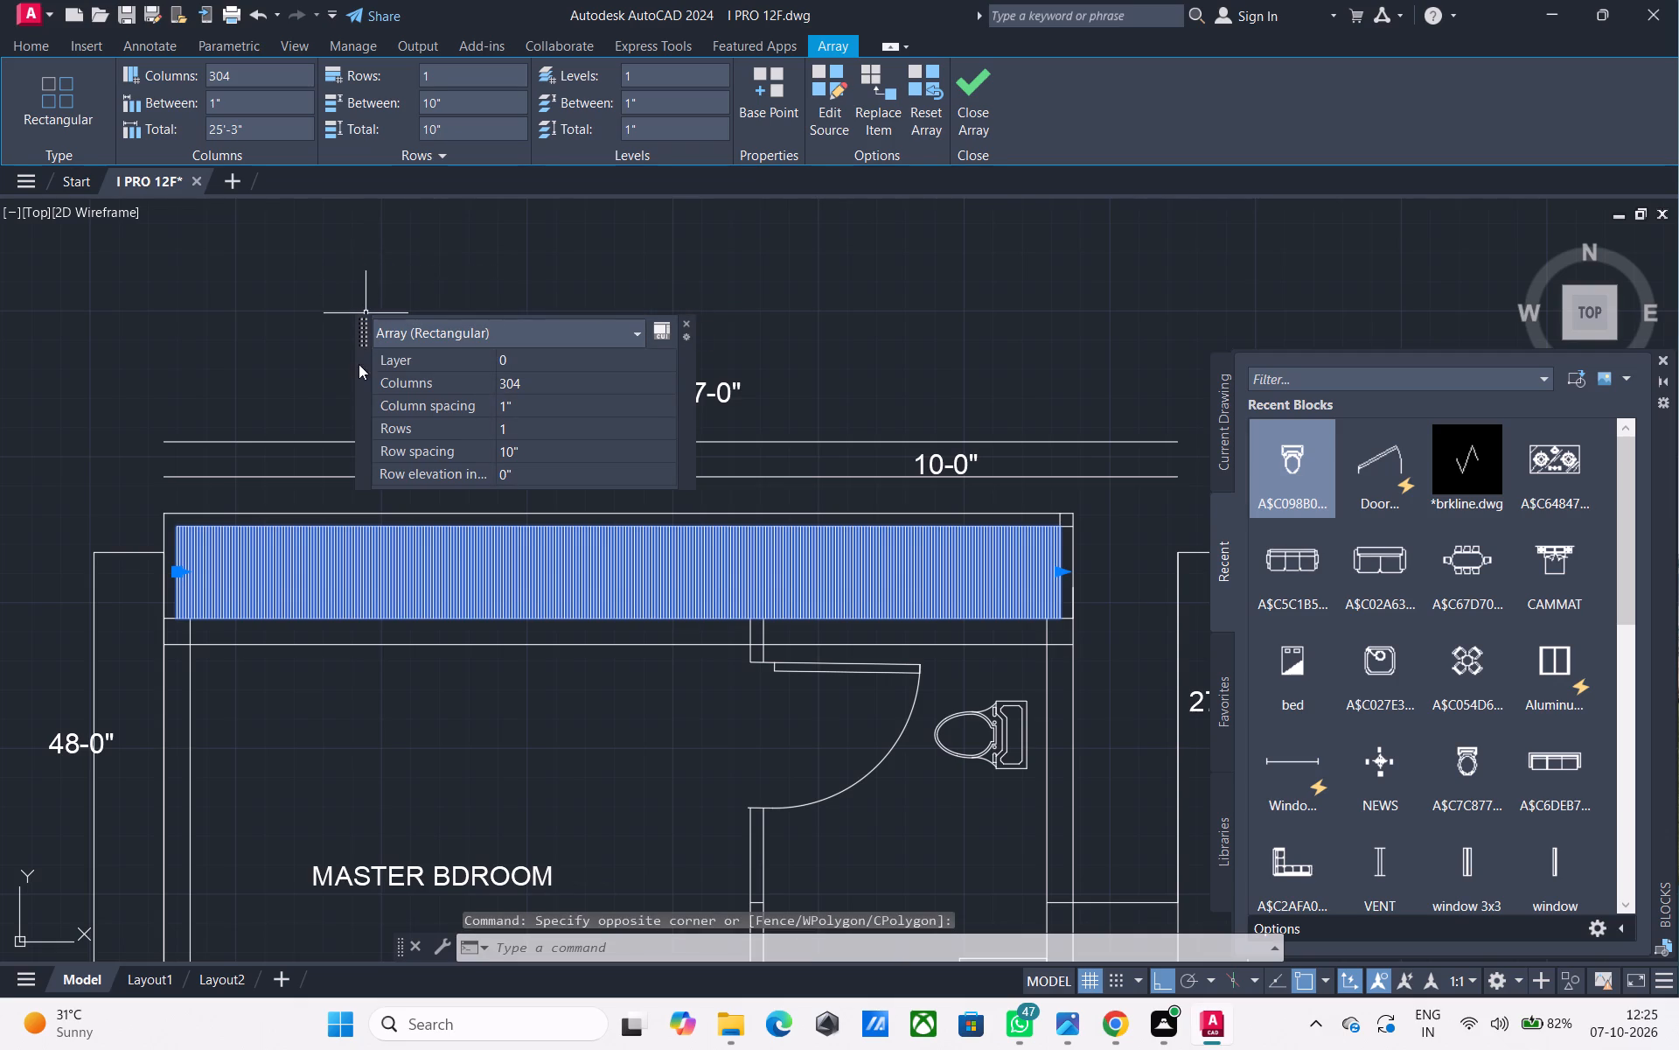
drag(360, 373, 17, 295)
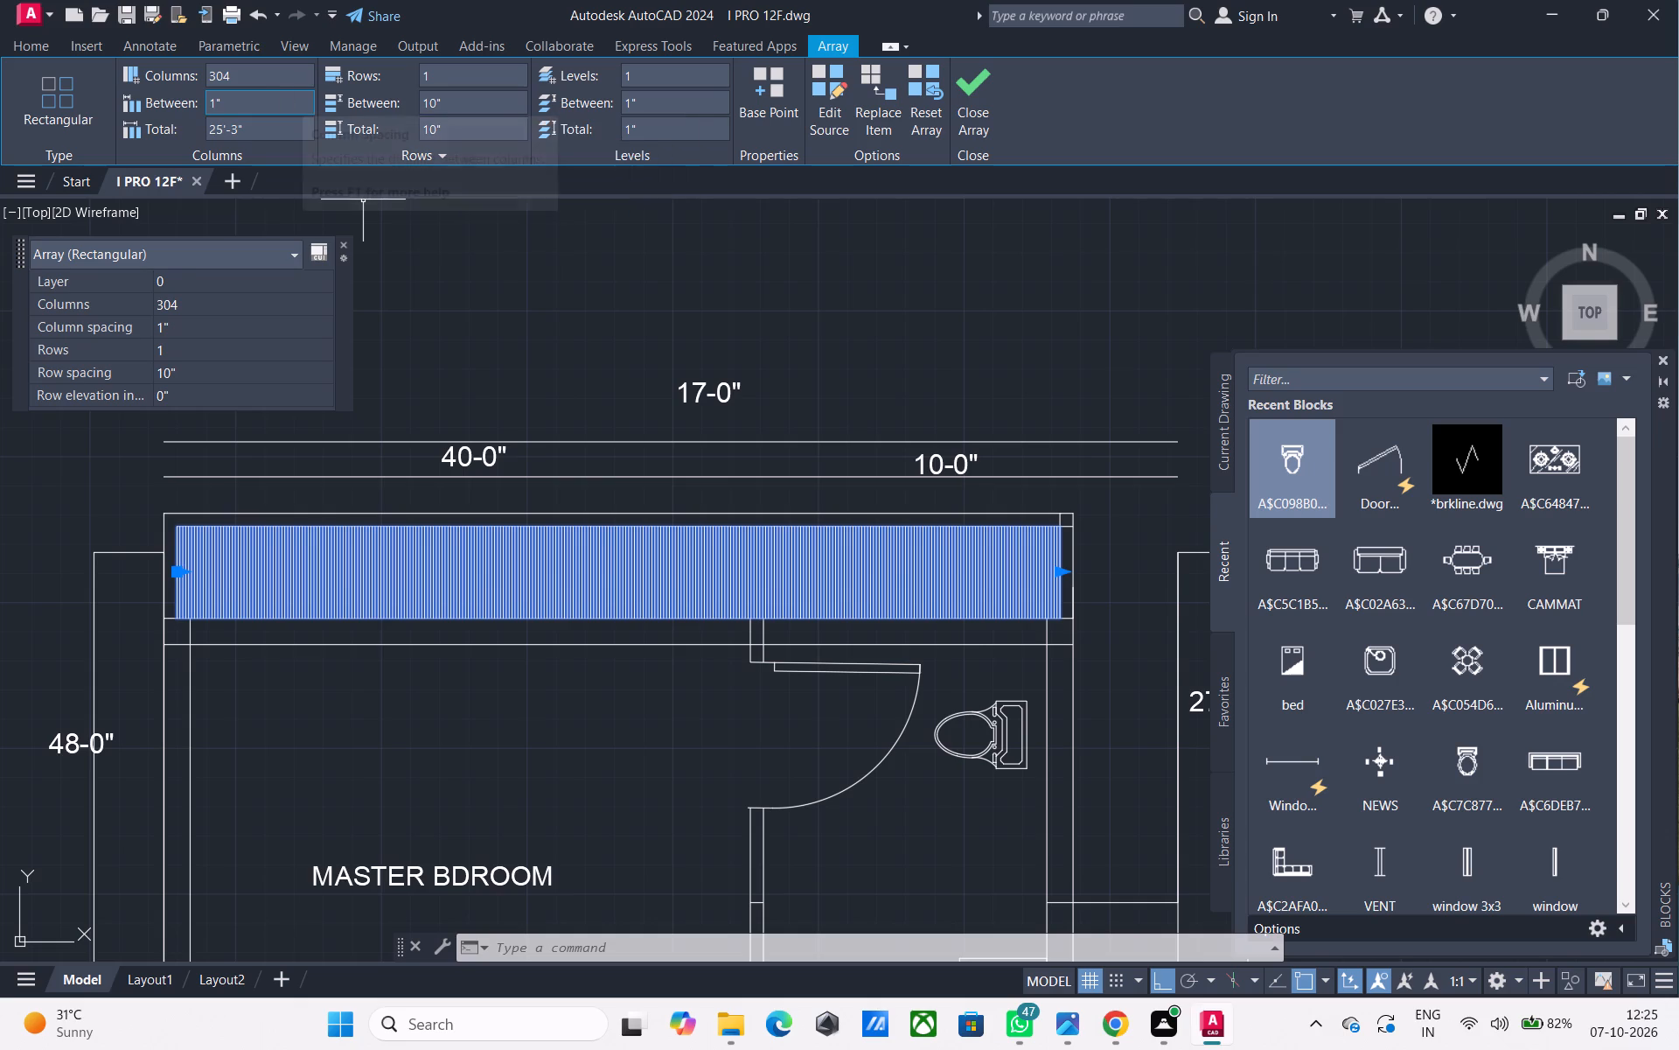
click(257, 98)
key(BackSpace)
text(10")
key(Return)
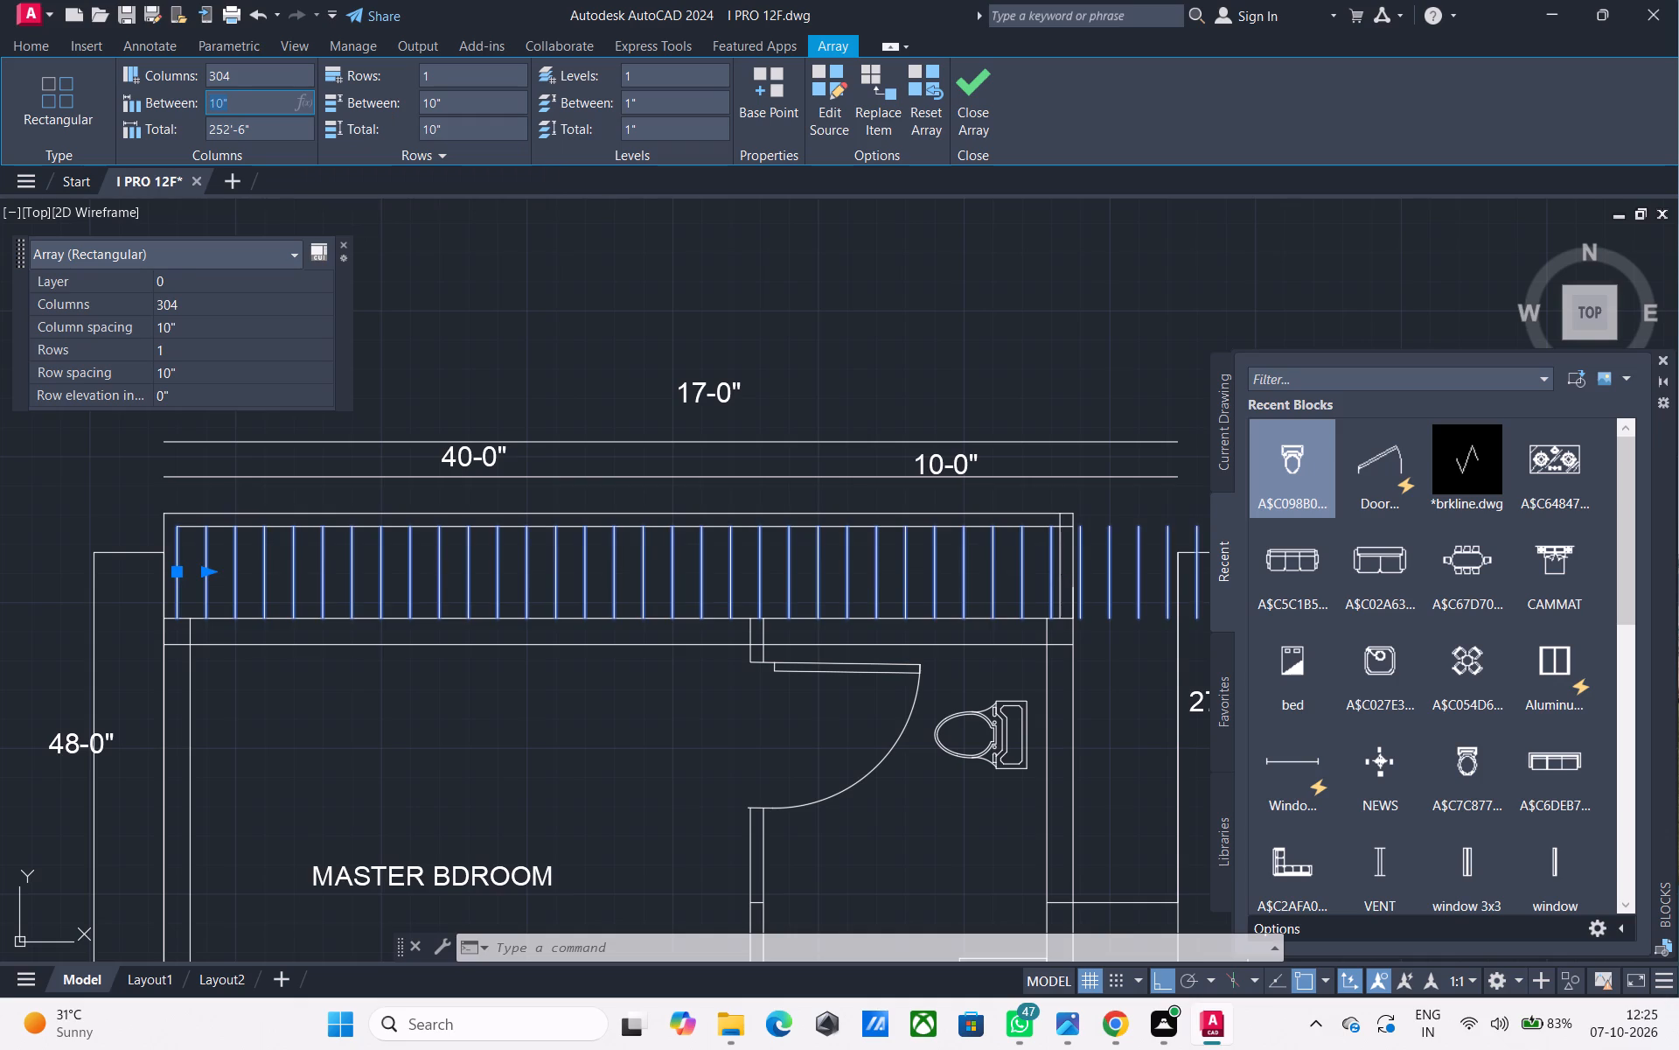
Shorten the line array from its far right end back toward the upper floor plan, to 238 and 122 columns.
scroll(456, 297, down, 2)
scroll(680, 337, down, 1)
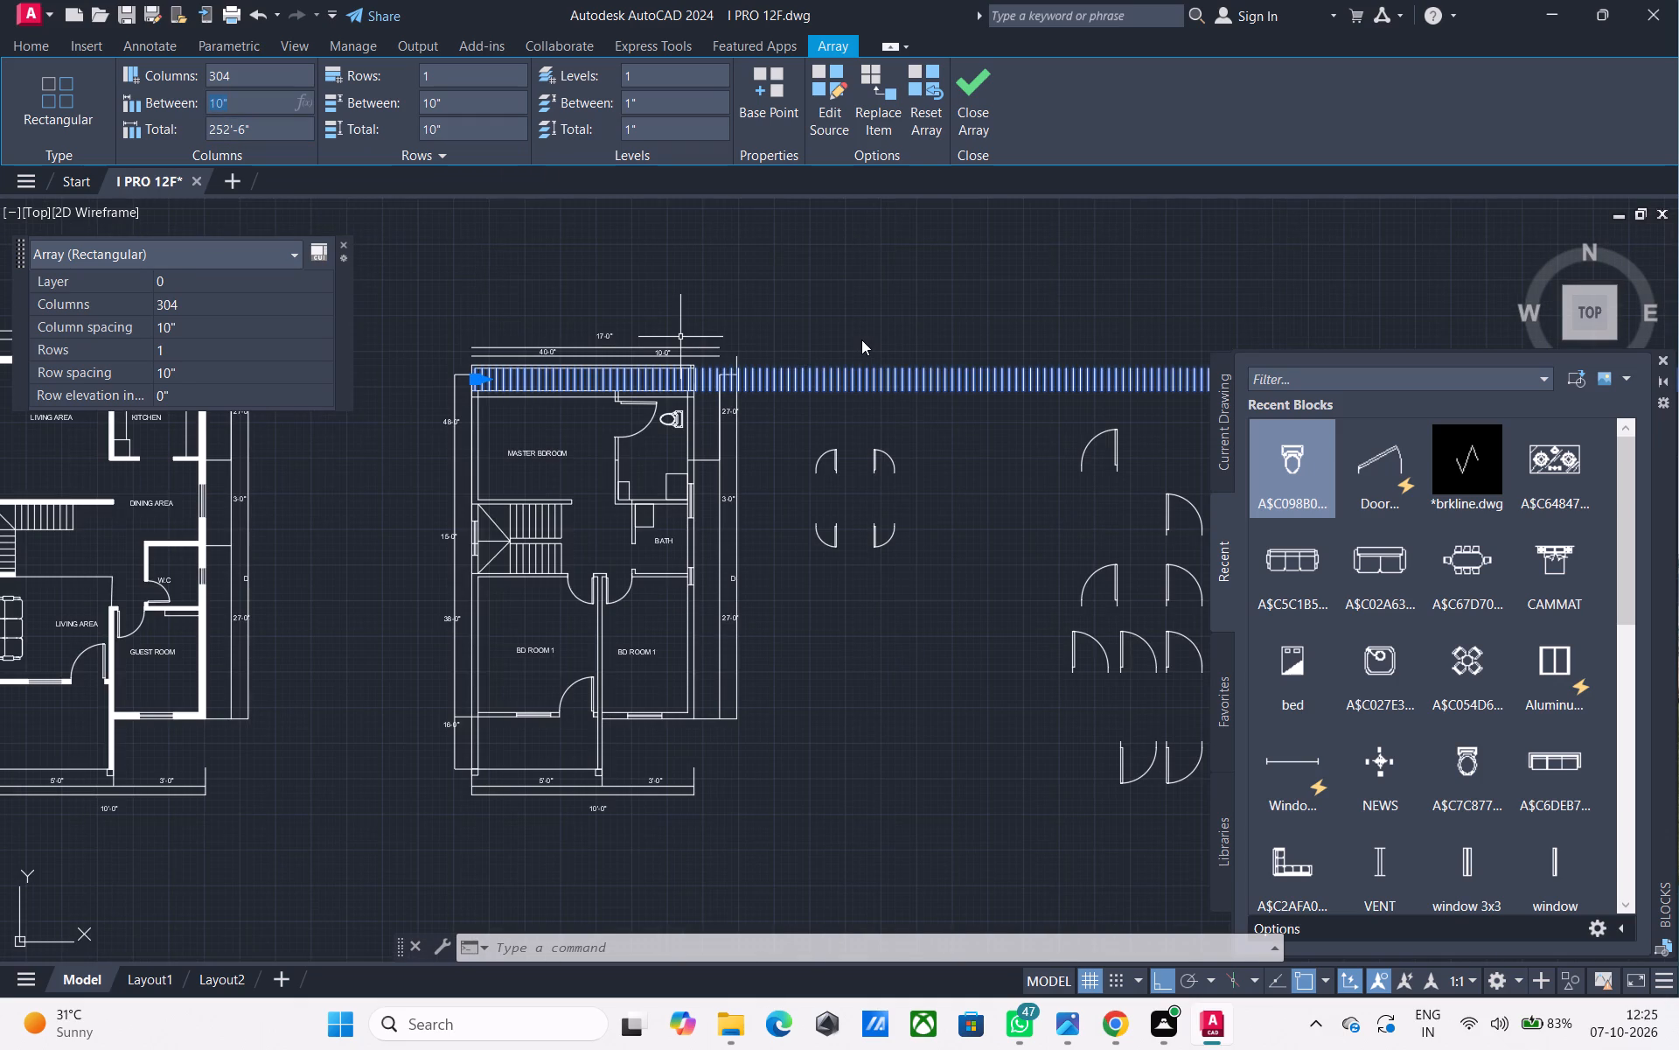
middle_drag(858, 339, 743, 335)
scroll(743, 343, down, 5)
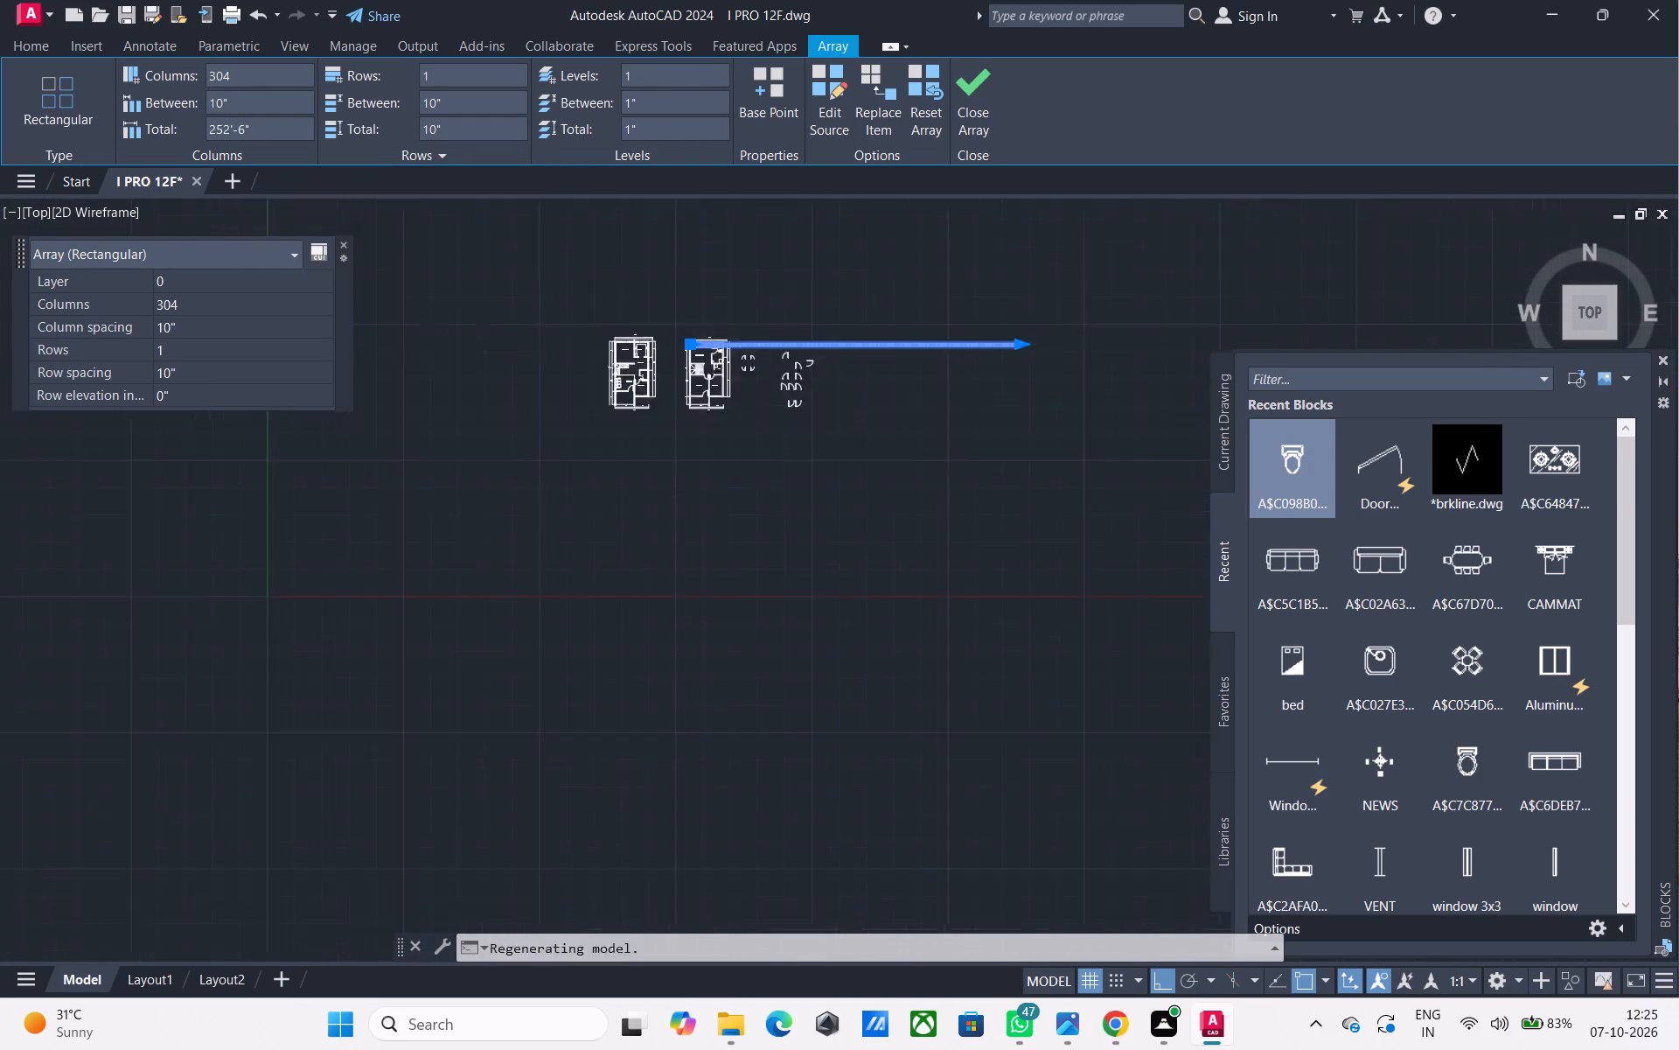
scroll(920, 340, up, 7)
middle_drag(926, 348, 1083, 358)
click(1059, 374)
scroll(830, 384, down, 2)
middle_drag(825, 386, 1160, 384)
click(787, 391)
scroll(803, 408, down, 2)
middle_drag(811, 413, 936, 416)
scroll(941, 420, down, 1)
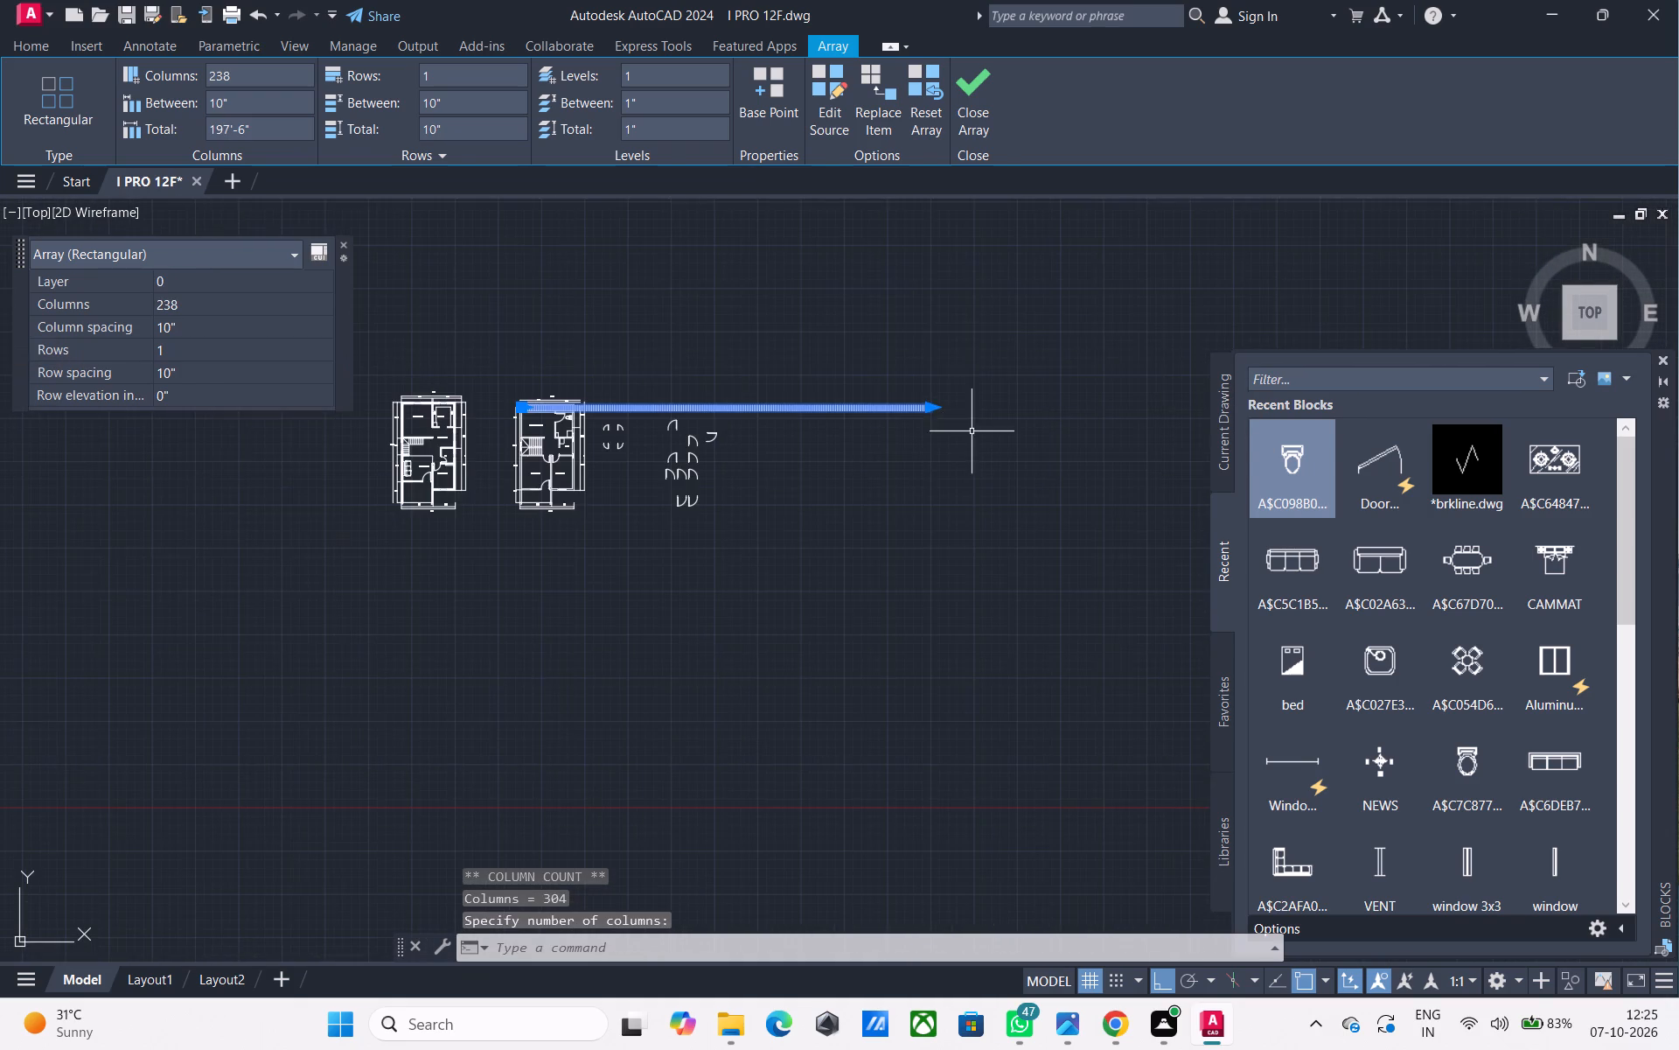
middle_drag(974, 432, 1003, 447)
scroll(978, 418, up, 2)
click(936, 428)
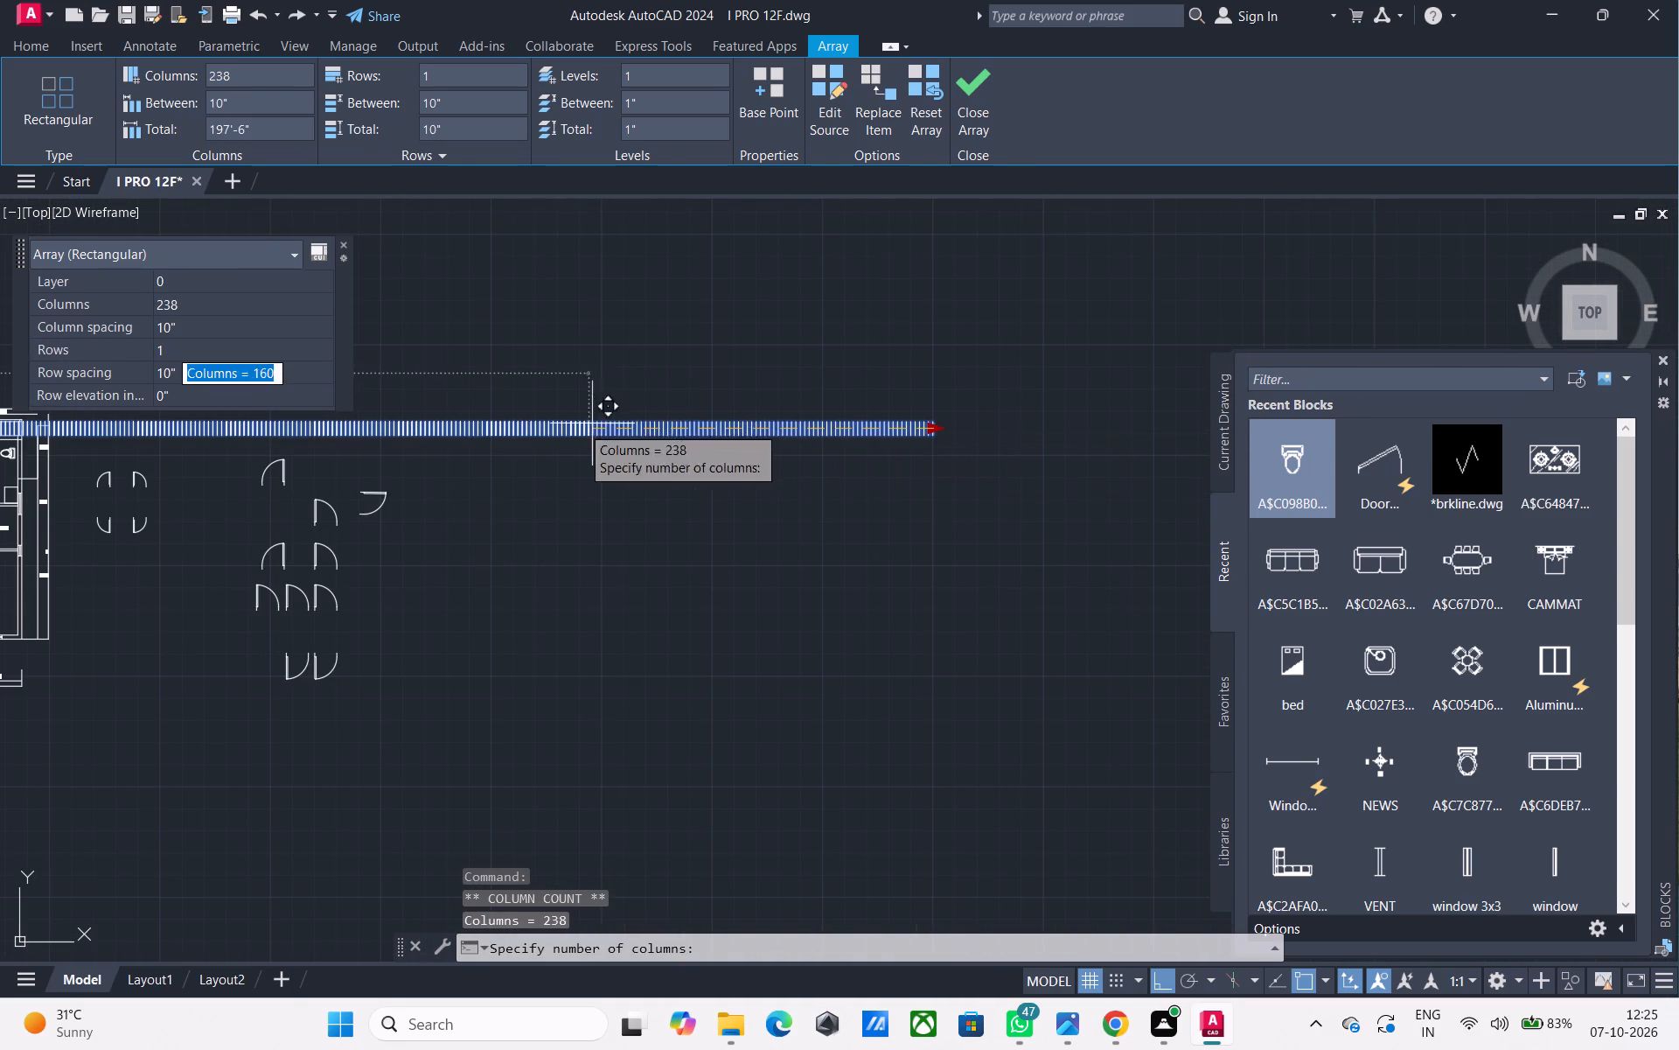
click(419, 418)
middle_drag(448, 418, 931, 414)
scroll(905, 424, up, 3)
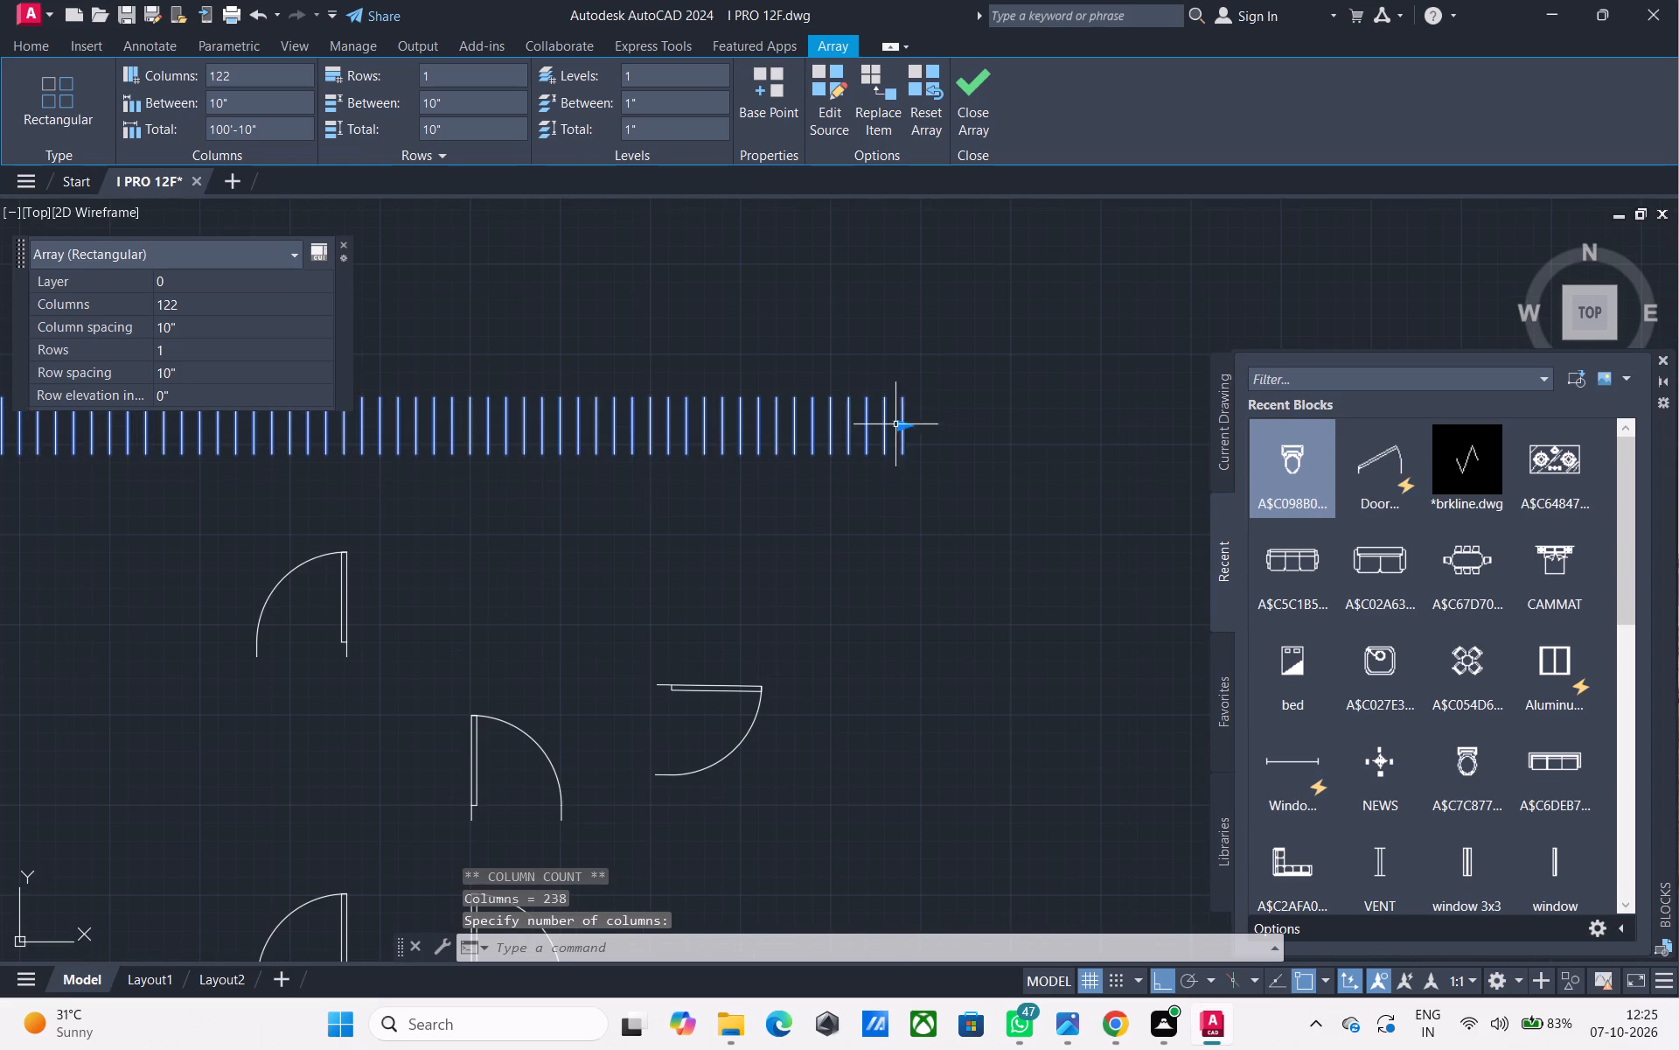
Shorten the line array from its far right end back to the strip's inner right wall line, for 31 columns.
click(895, 424)
click(900, 424)
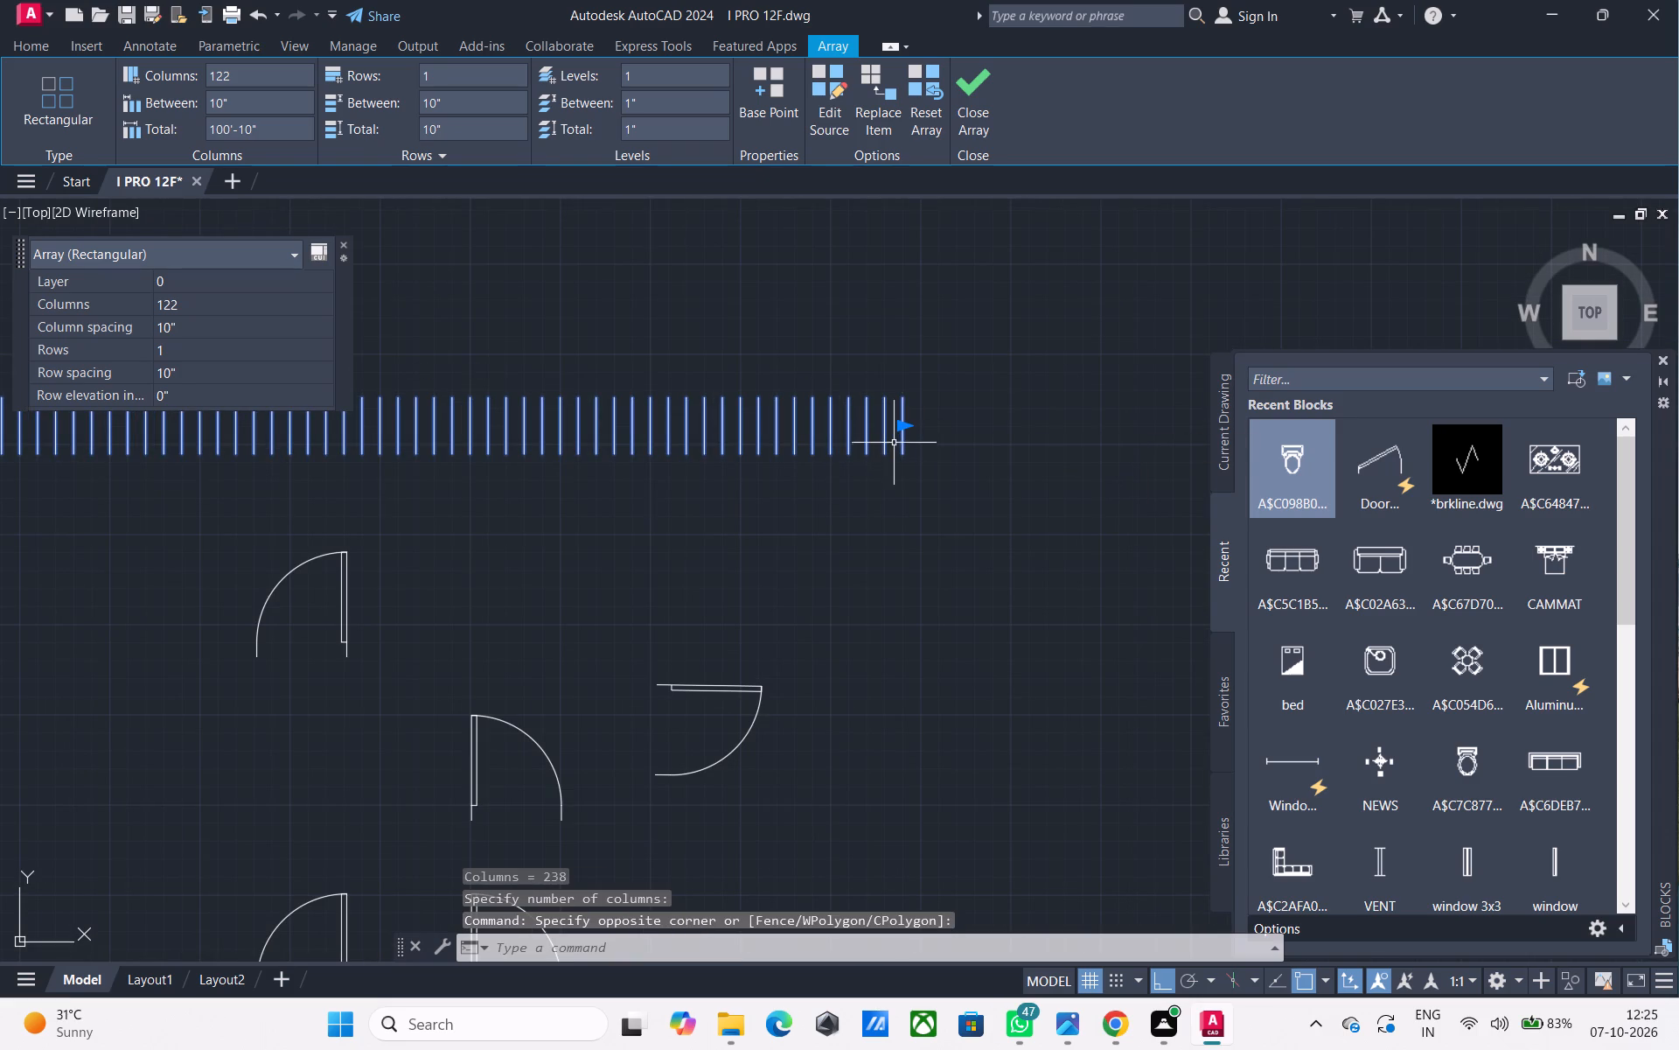
click(899, 425)
click(371, 394)
scroll(452, 416, down, 2)
middle_drag(524, 432, 995, 450)
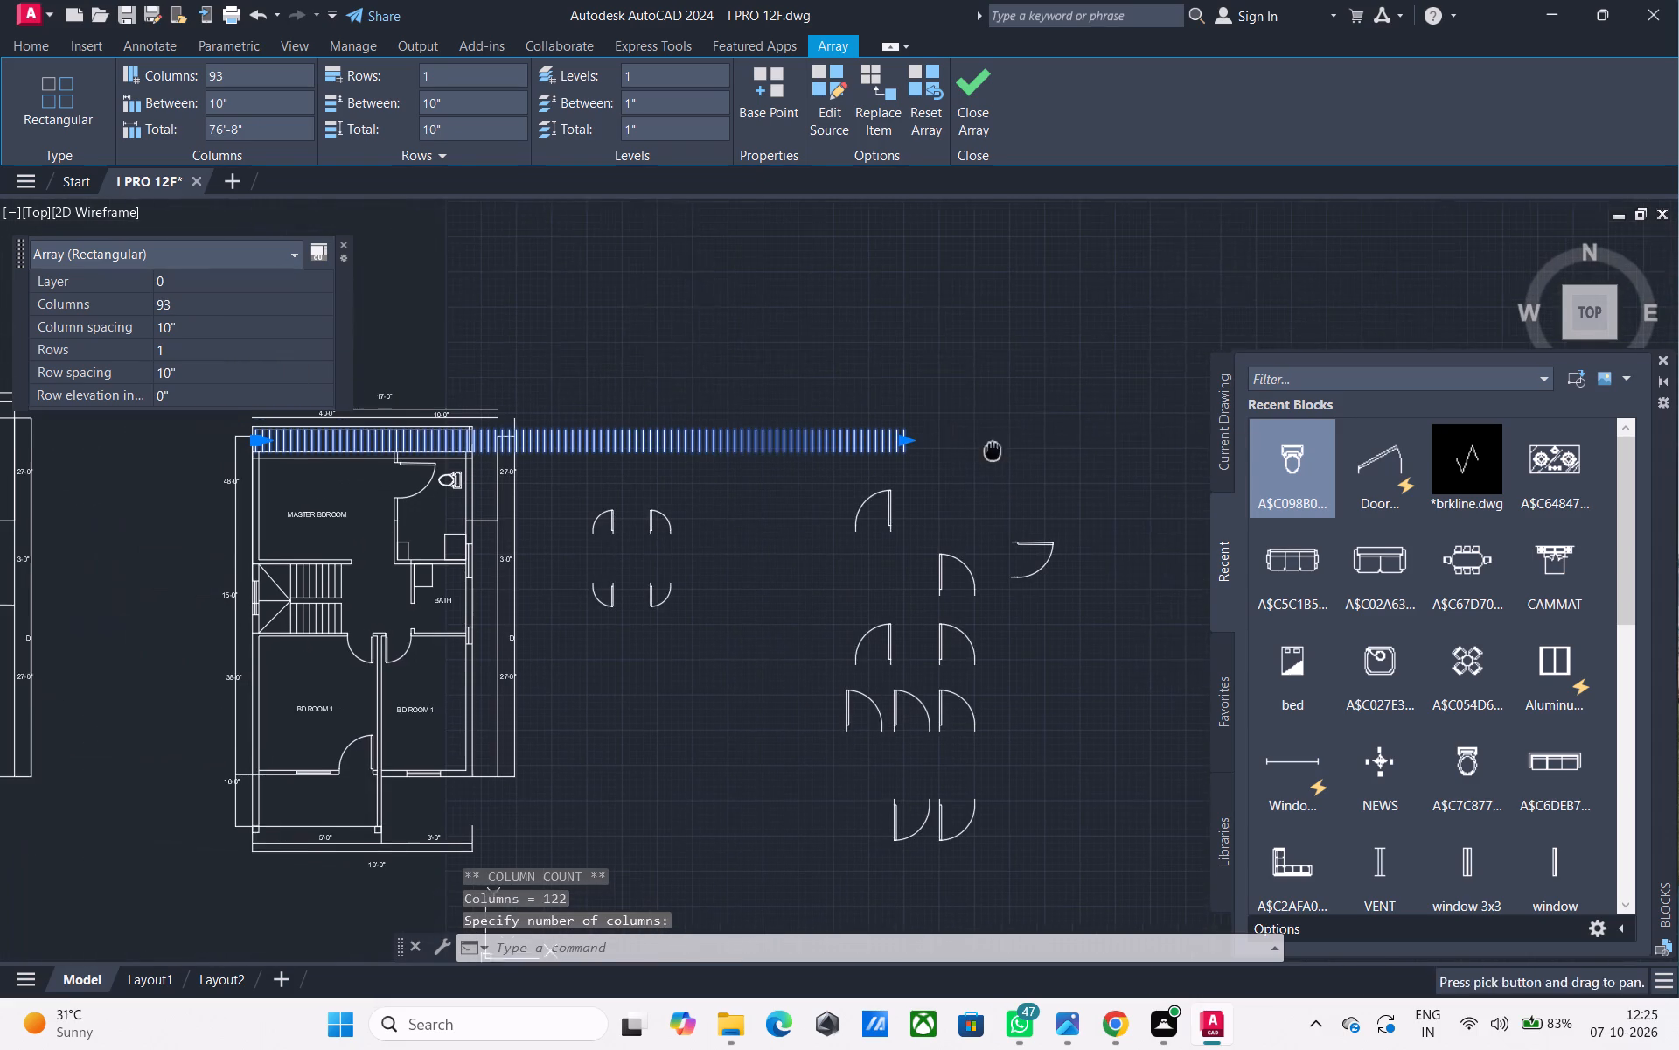
middle_drag(965, 445, 1025, 460)
scroll(1014, 459, up, 1)
click(939, 457)
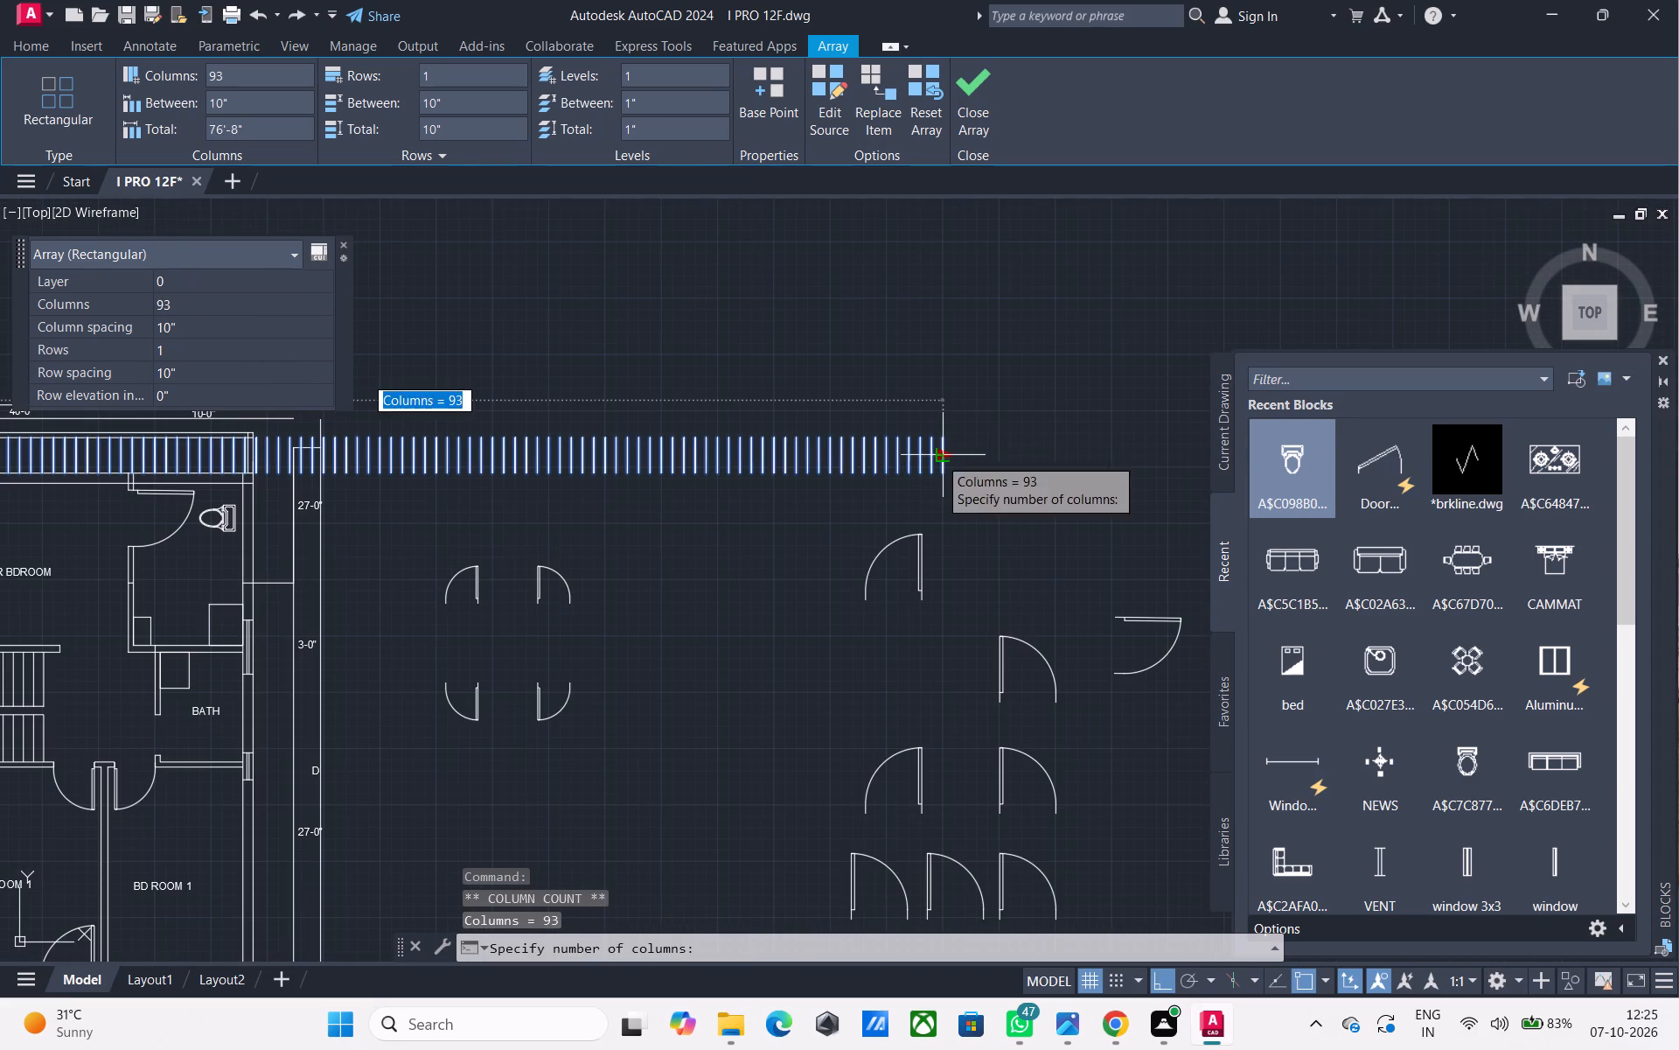
scroll(244, 463, up, 1)
middle_drag(244, 463, 316, 517)
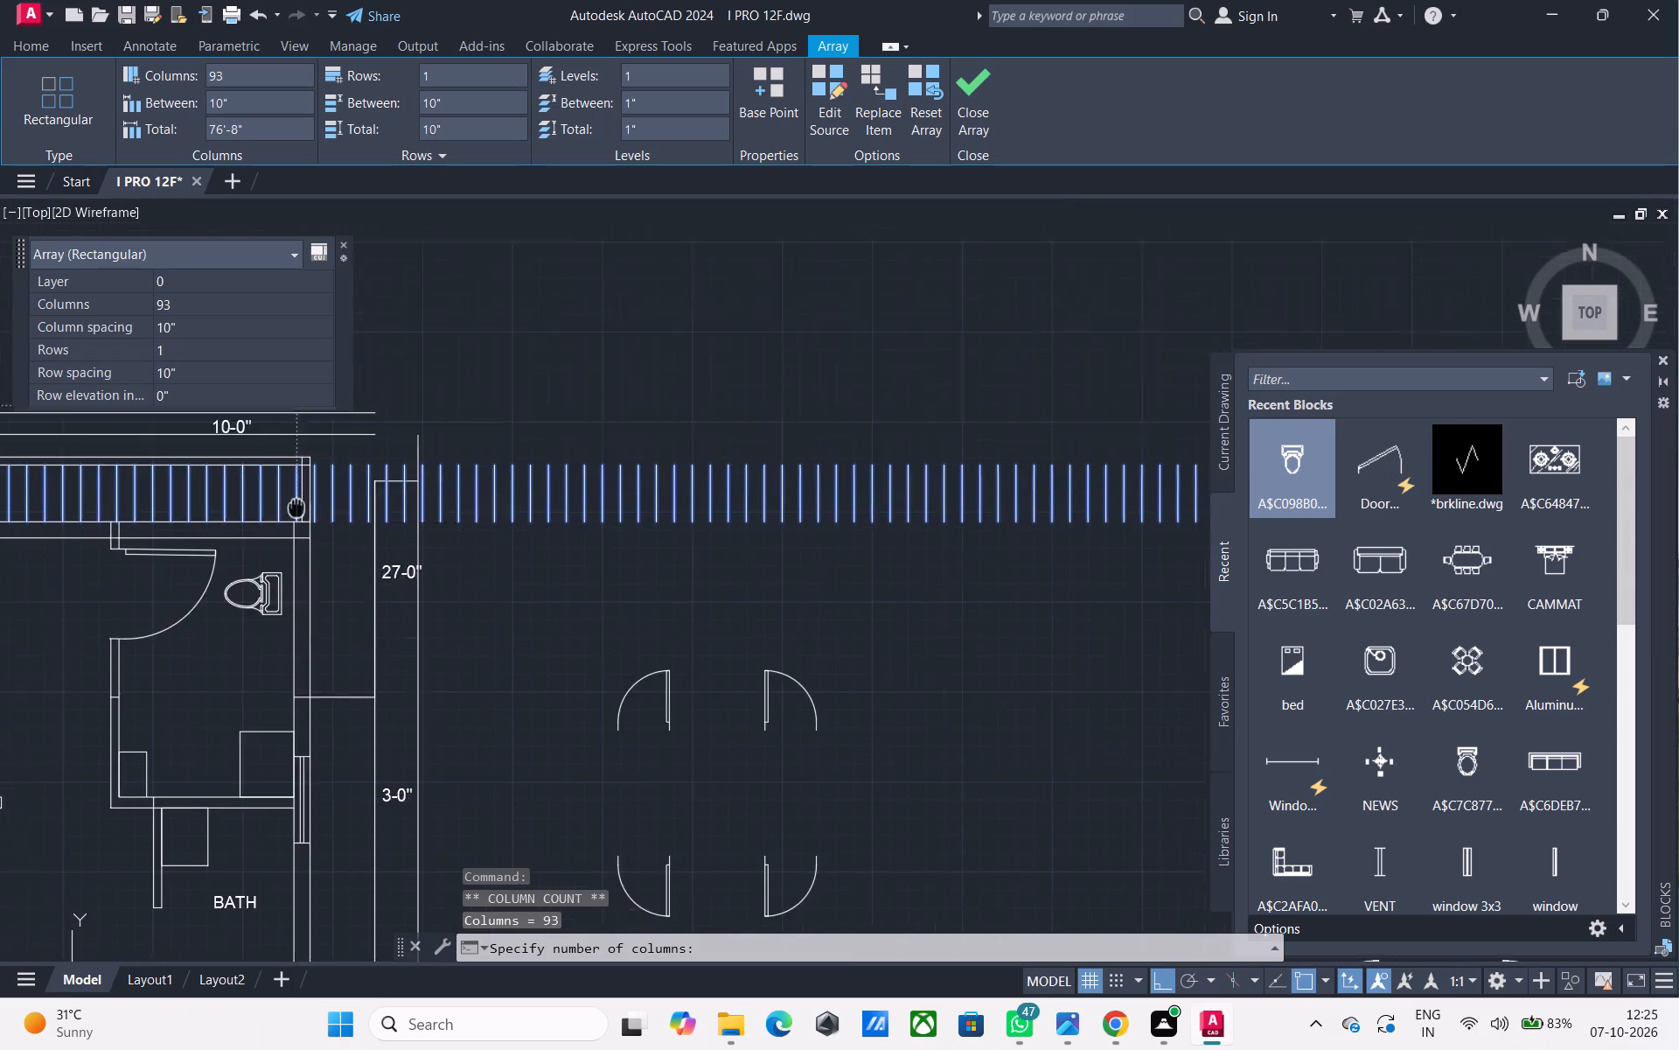
middle_drag(316, 517, 388, 542)
scroll(399, 539, up, 3)
click(406, 537)
scroll(423, 549, down, 5)
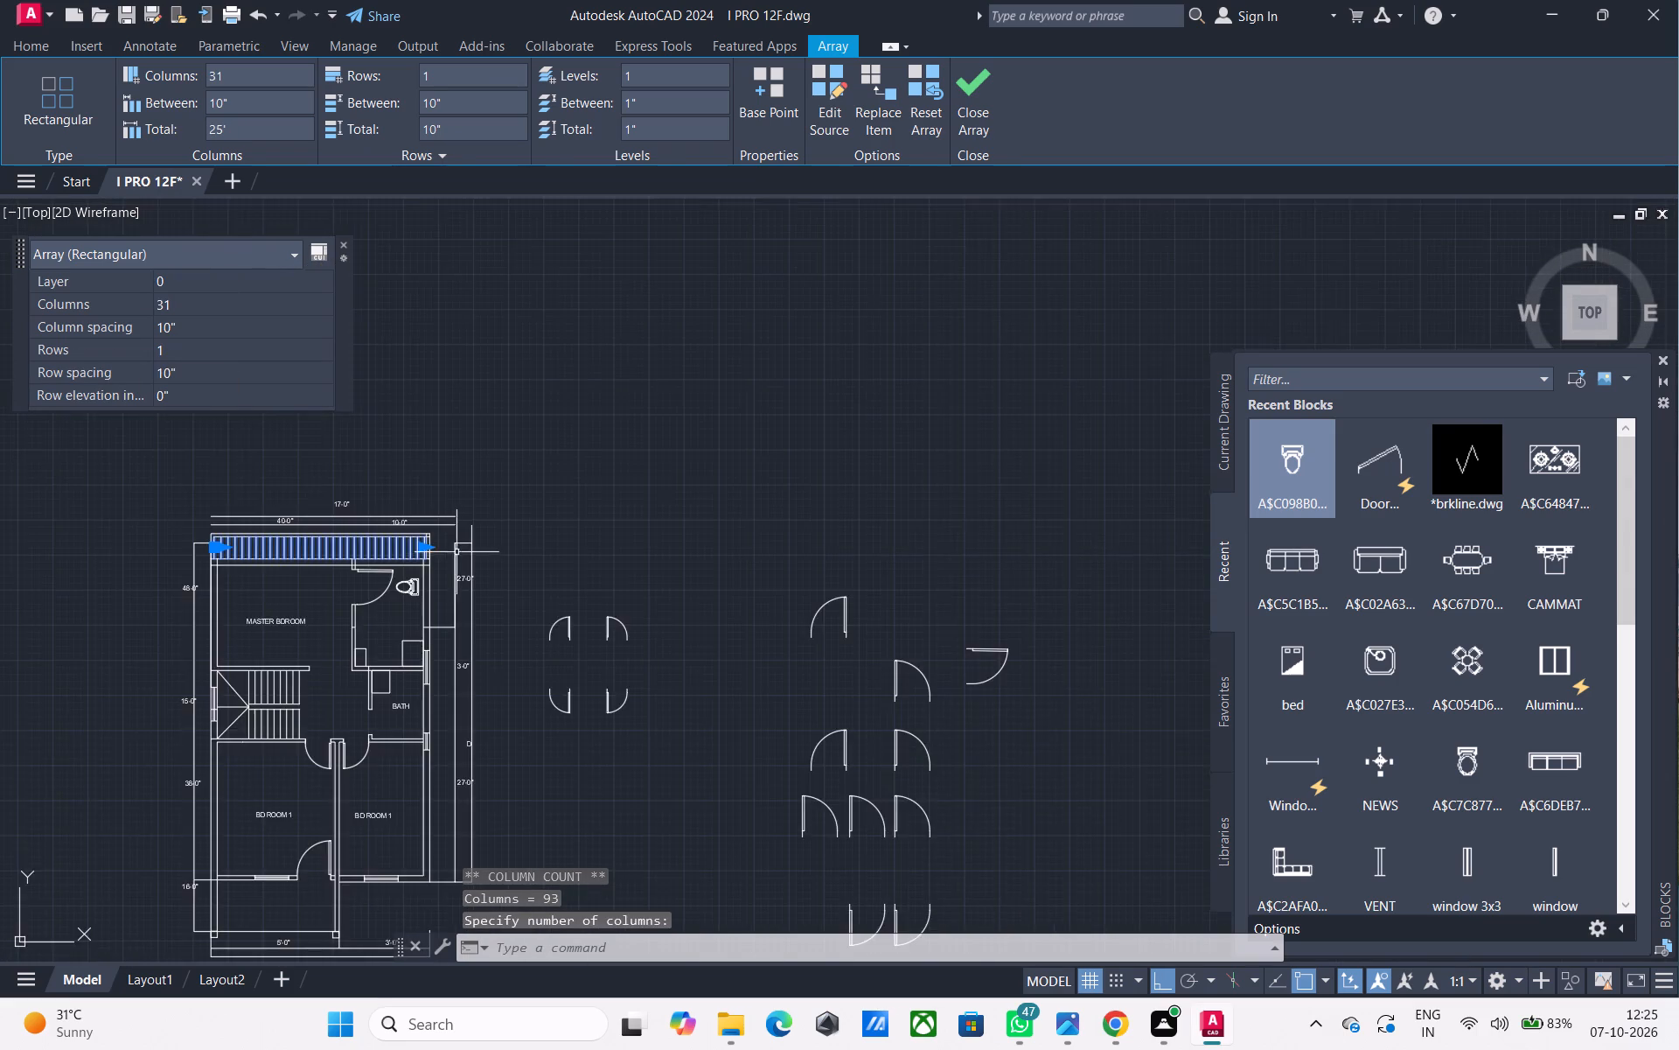
middle_drag(460, 552, 568, 514)
key(Escape)
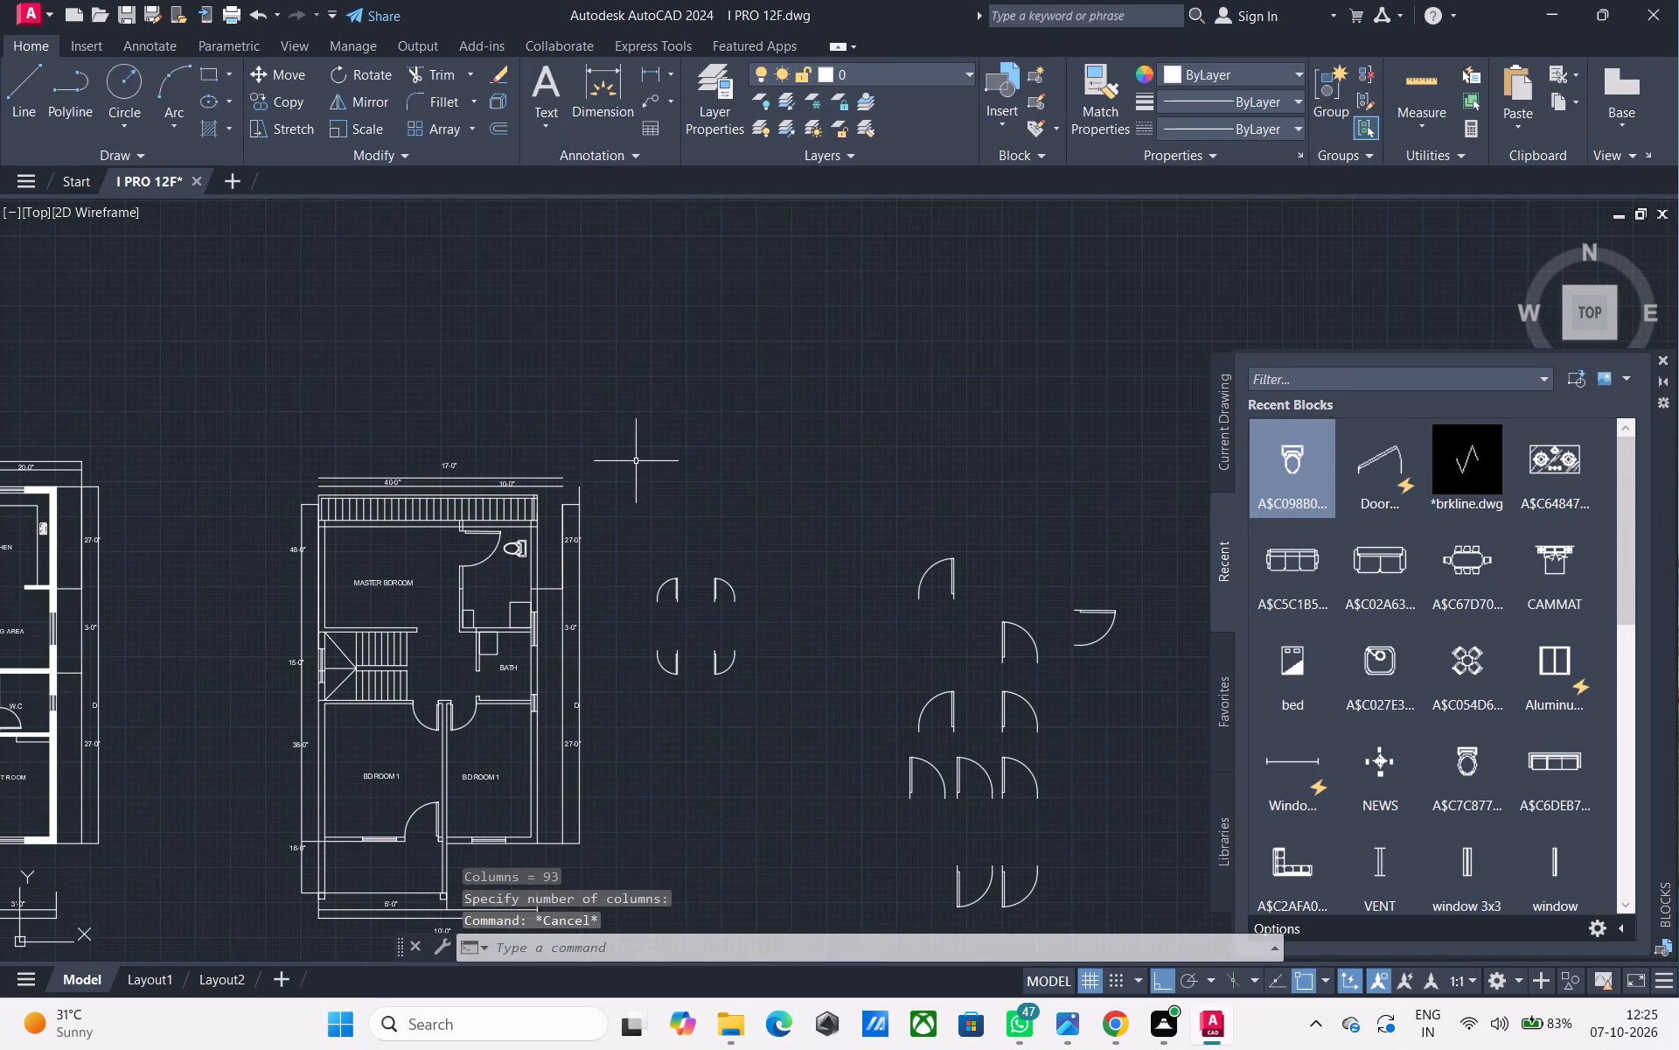
Examine the right end of the line array and its fit within the upper floor plan.
middle_drag(624, 471, 617, 452)
scroll(554, 488, up, 2)
middle_drag(493, 490, 560, 492)
scroll(493, 490, up, 3)
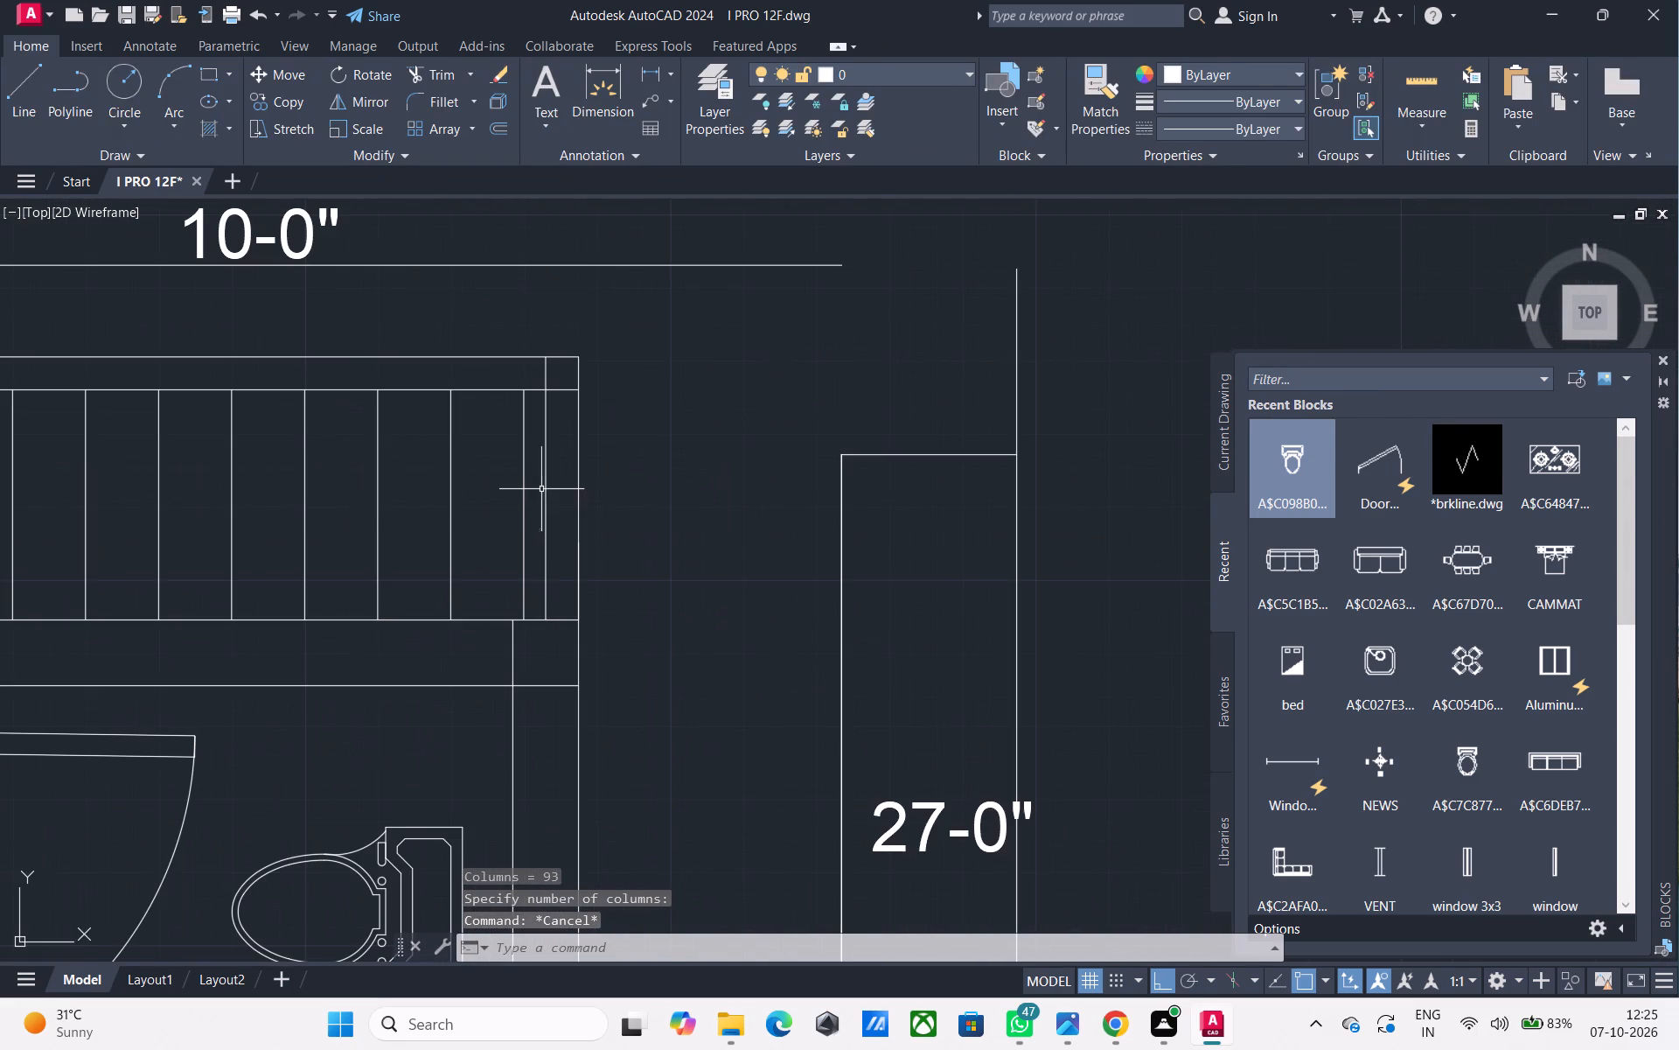
middle_drag(544, 488, 544, 440)
scroll(544, 440, down, 2)
middle_drag(543, 464, 636, 433)
scroll(637, 433, down, 1)
middle_drag(639, 425, 630, 387)
scroll(624, 388, down, 1)
middle_drag(624, 404, 651, 304)
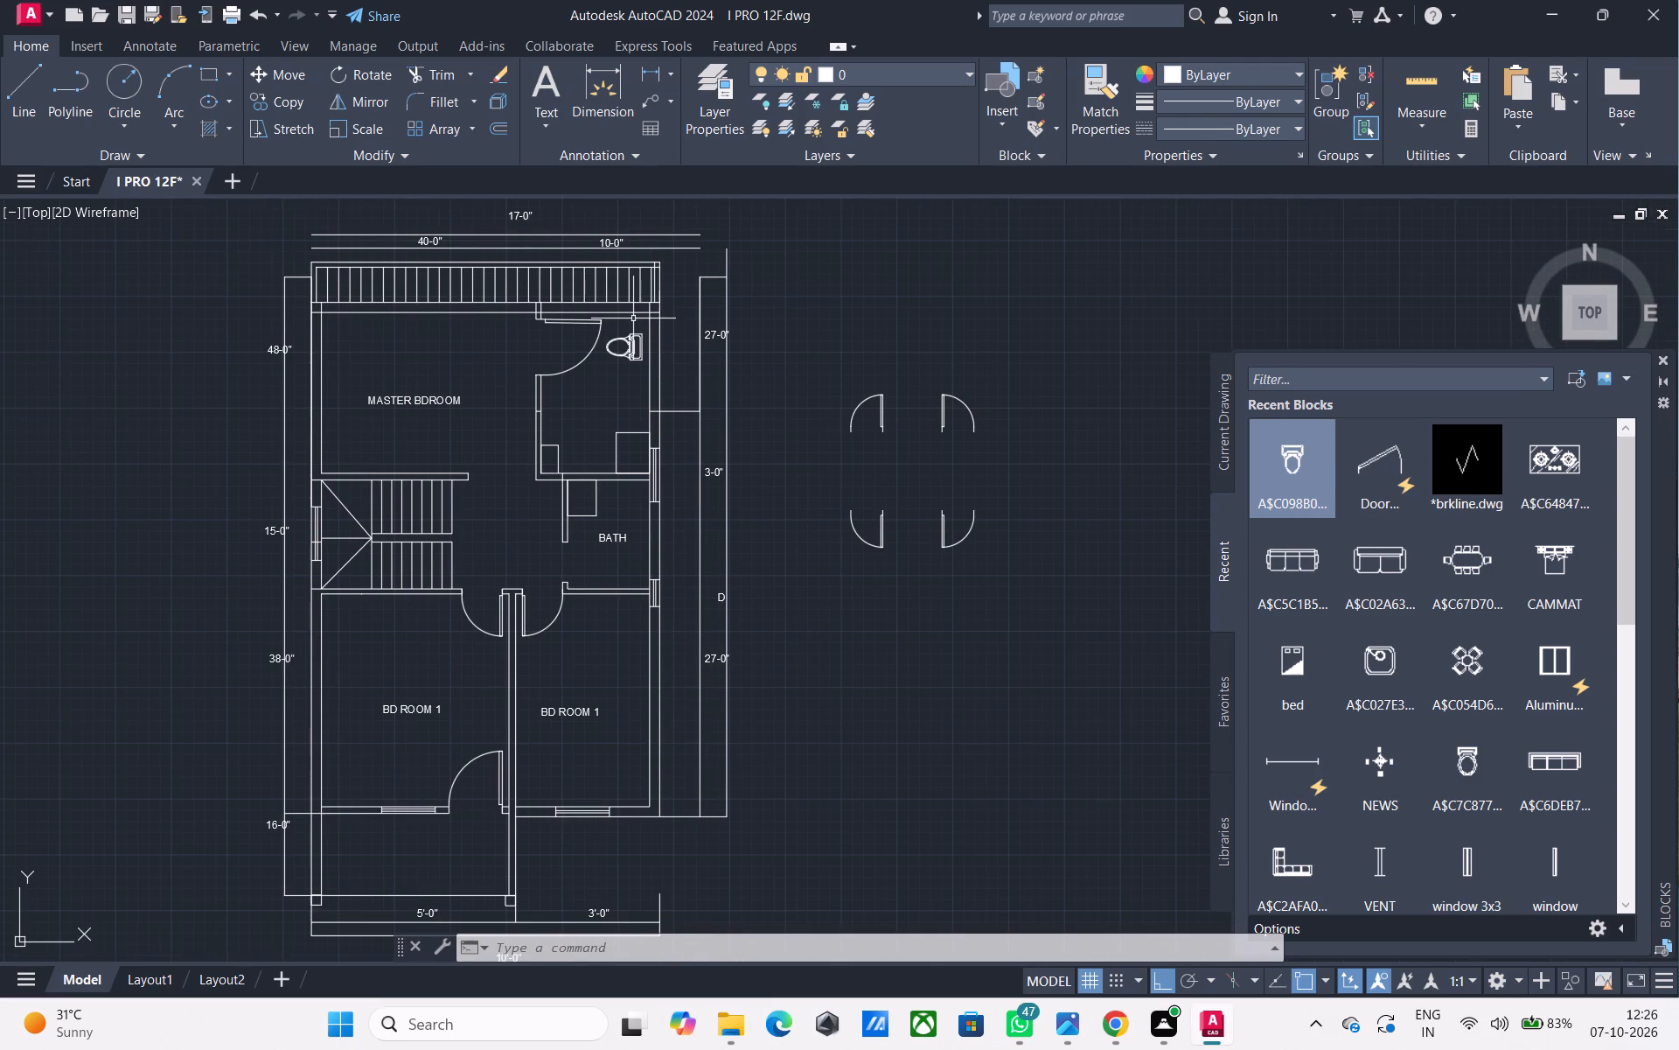
middle_drag(617, 313, 608, 306)
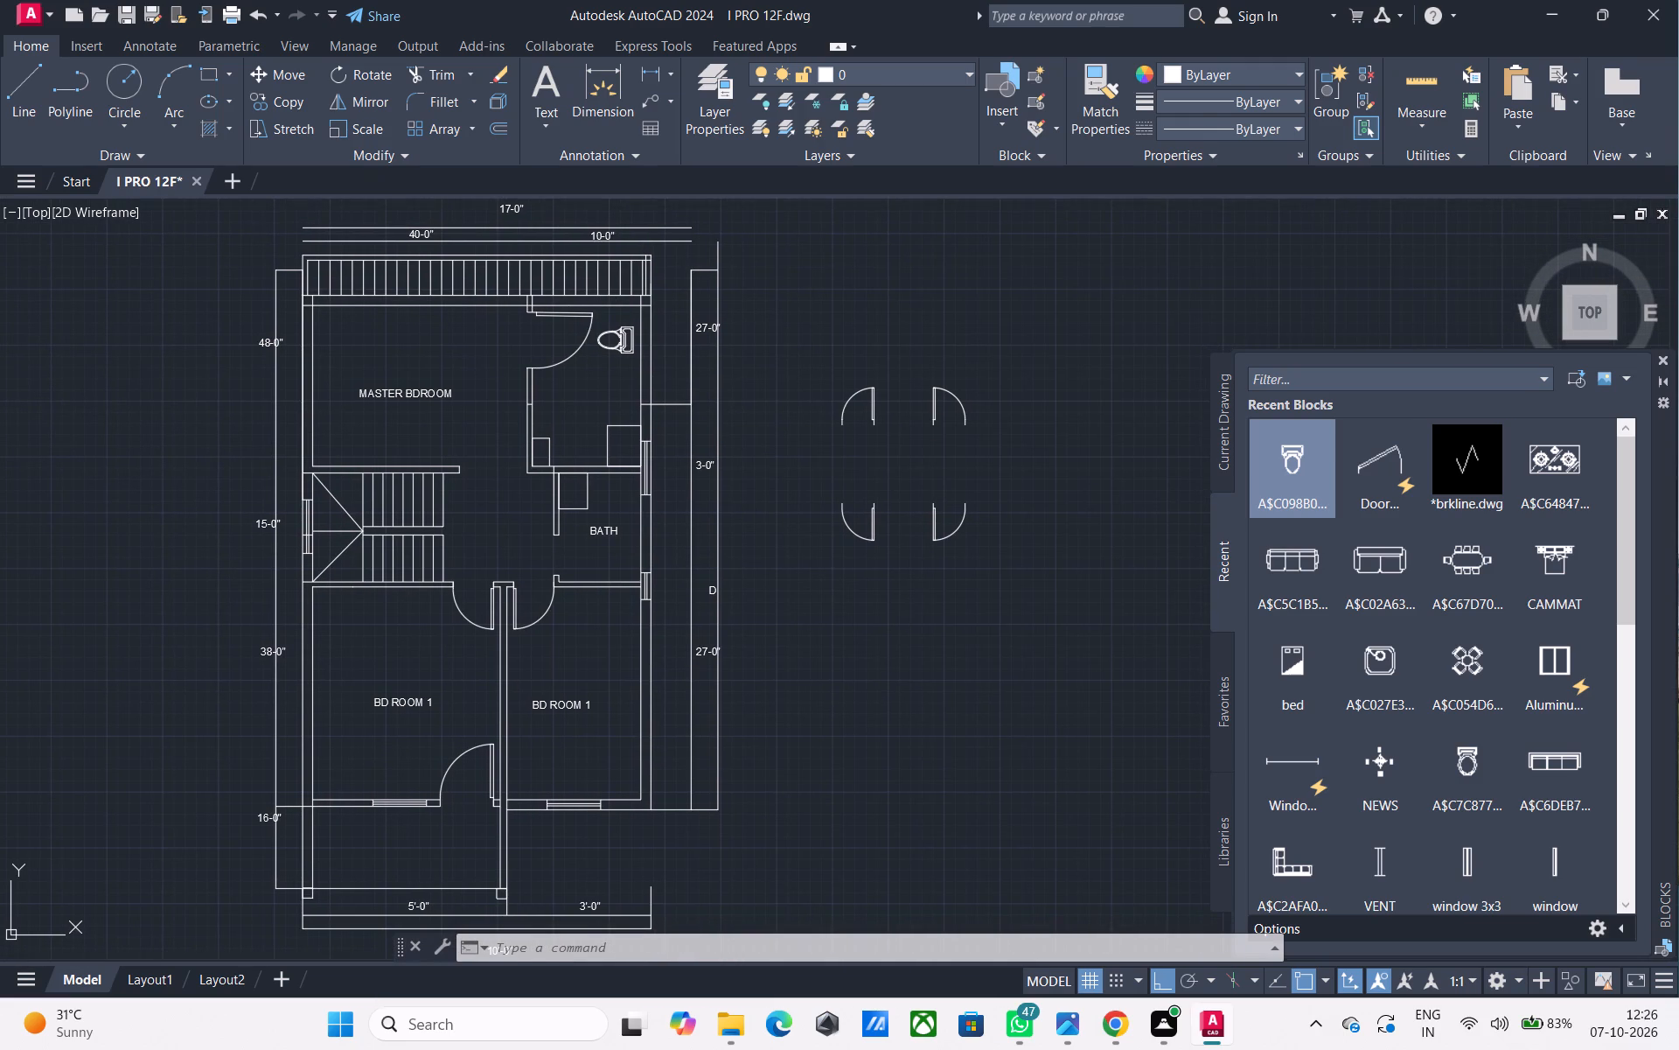
middle_drag(578, 297, 588, 380)
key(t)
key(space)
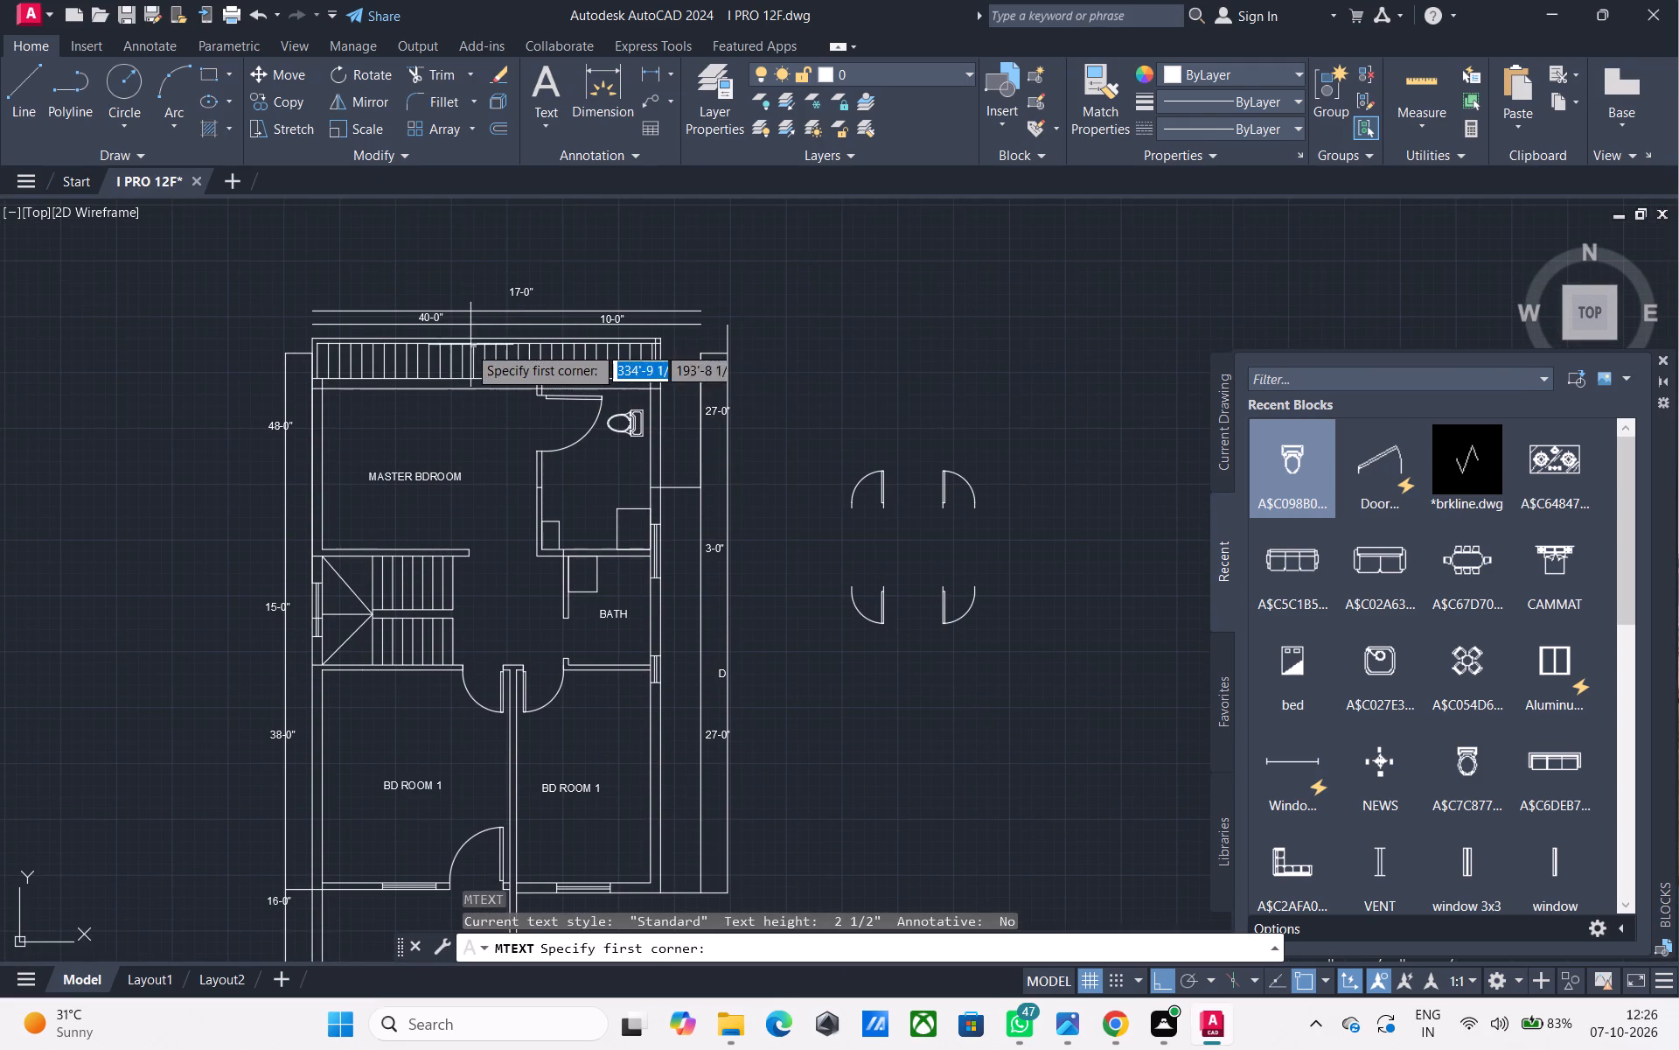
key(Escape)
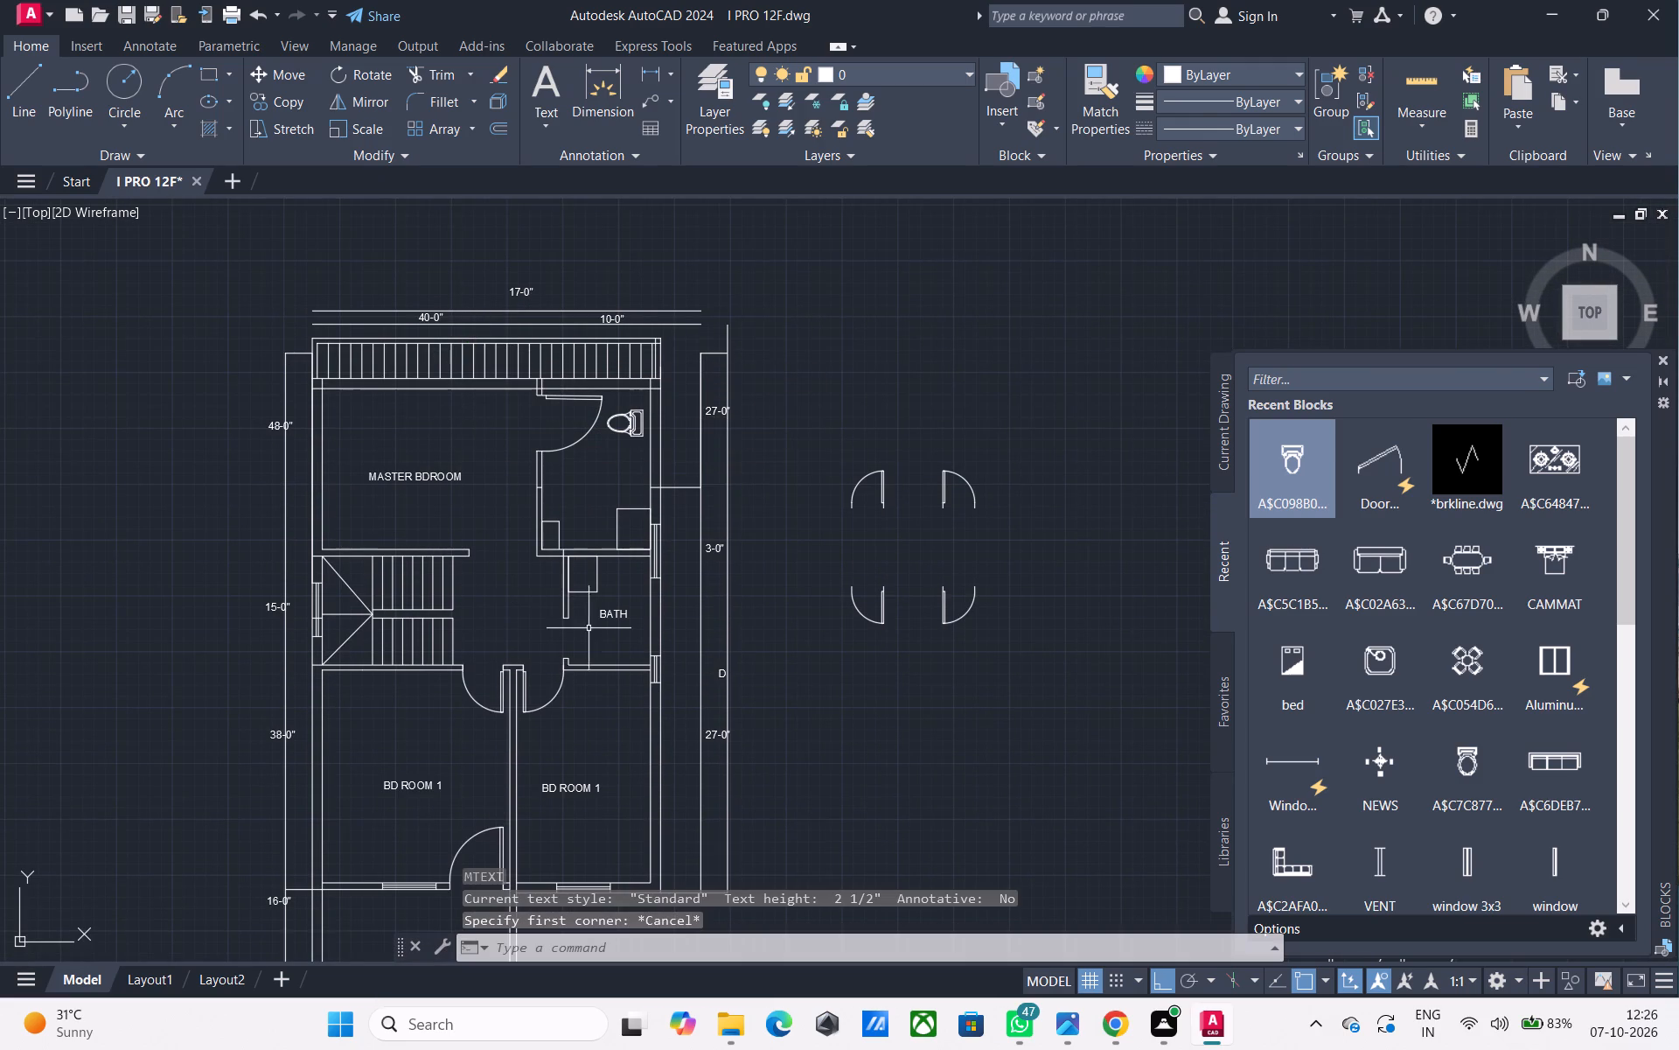
Copy the BATH label to the empty space just right of the upper floor plan.
click(610, 612)
text(CO)
key(space)
click(610, 612)
click(792, 683)
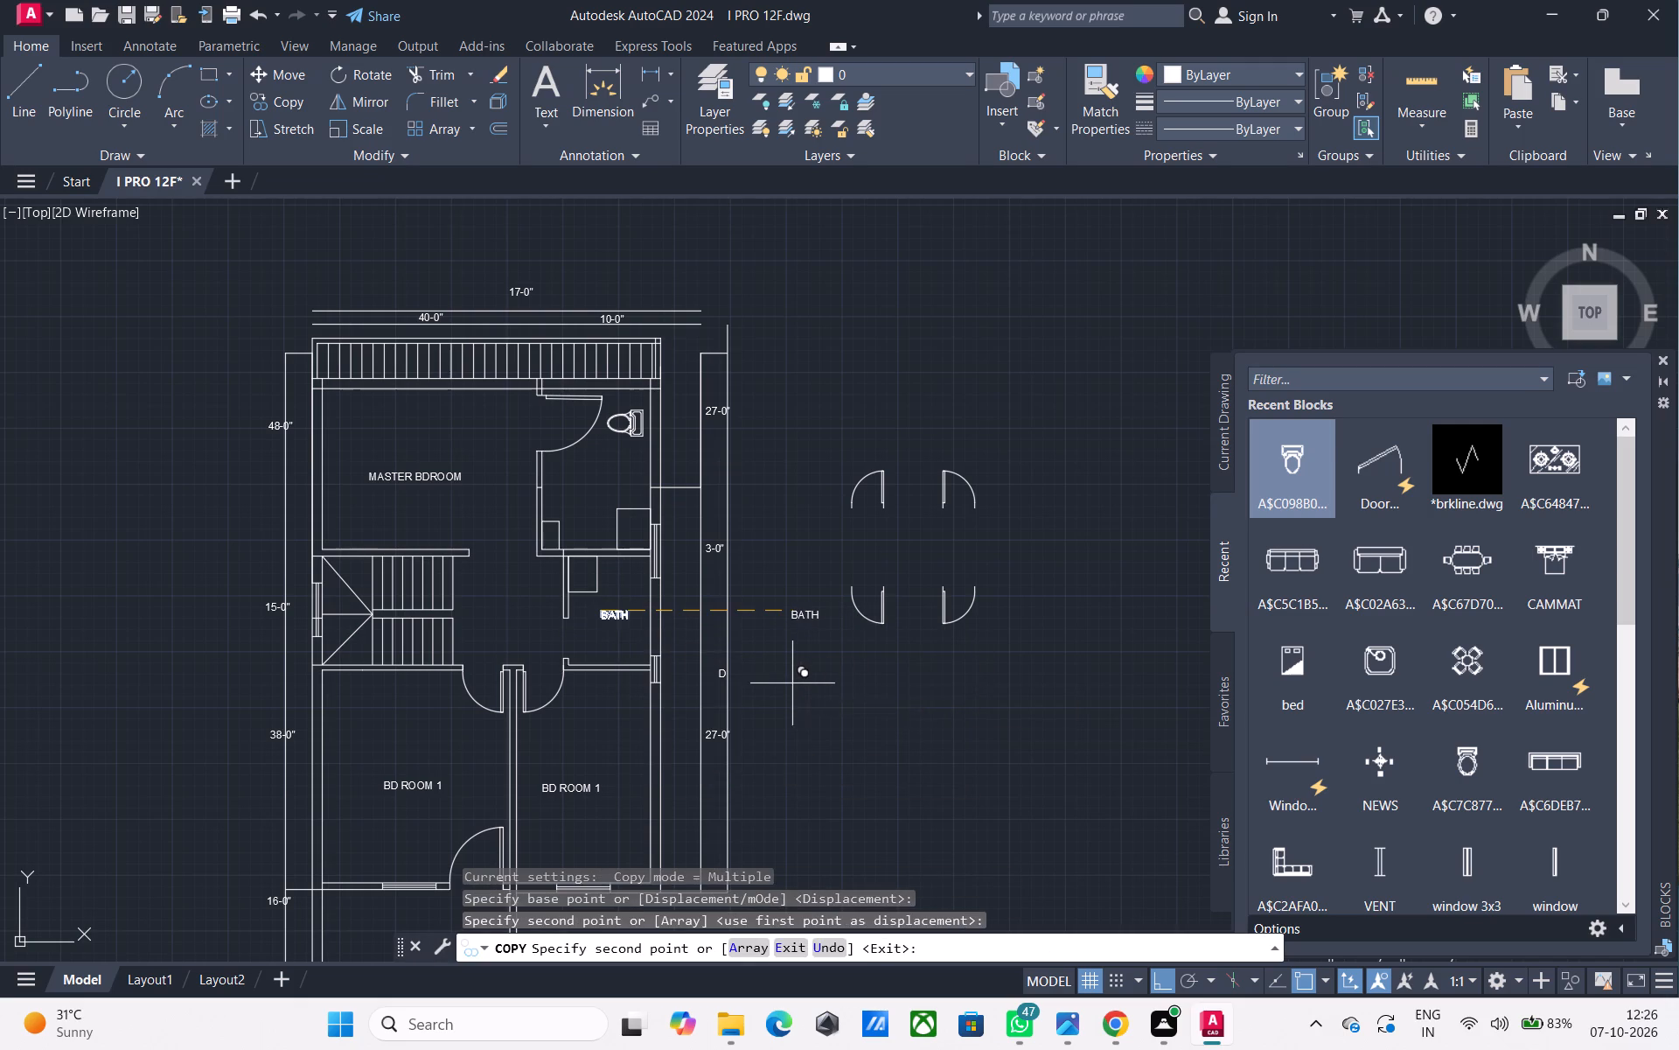
key(Escape)
Change the copied BATH label's text to BALCONY.
scroll(805, 625, up, 3)
double_click(812, 605)
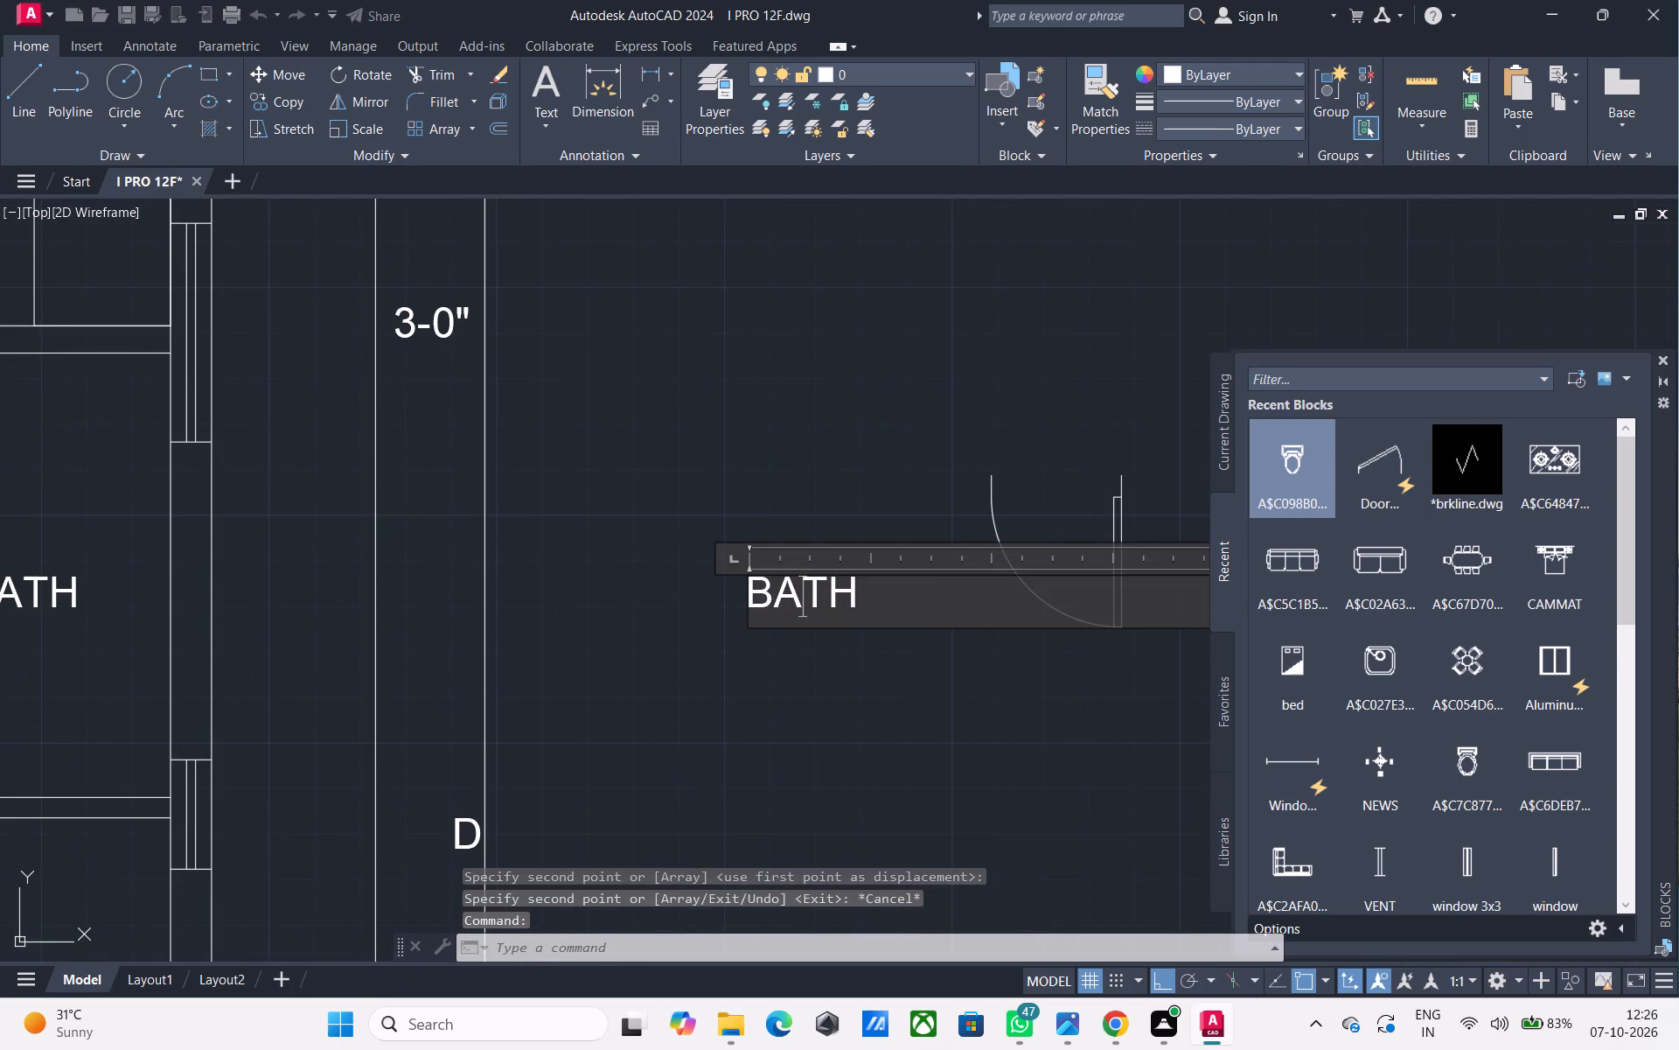
click(868, 592)
key(BackSpace)
key(BackSpace)
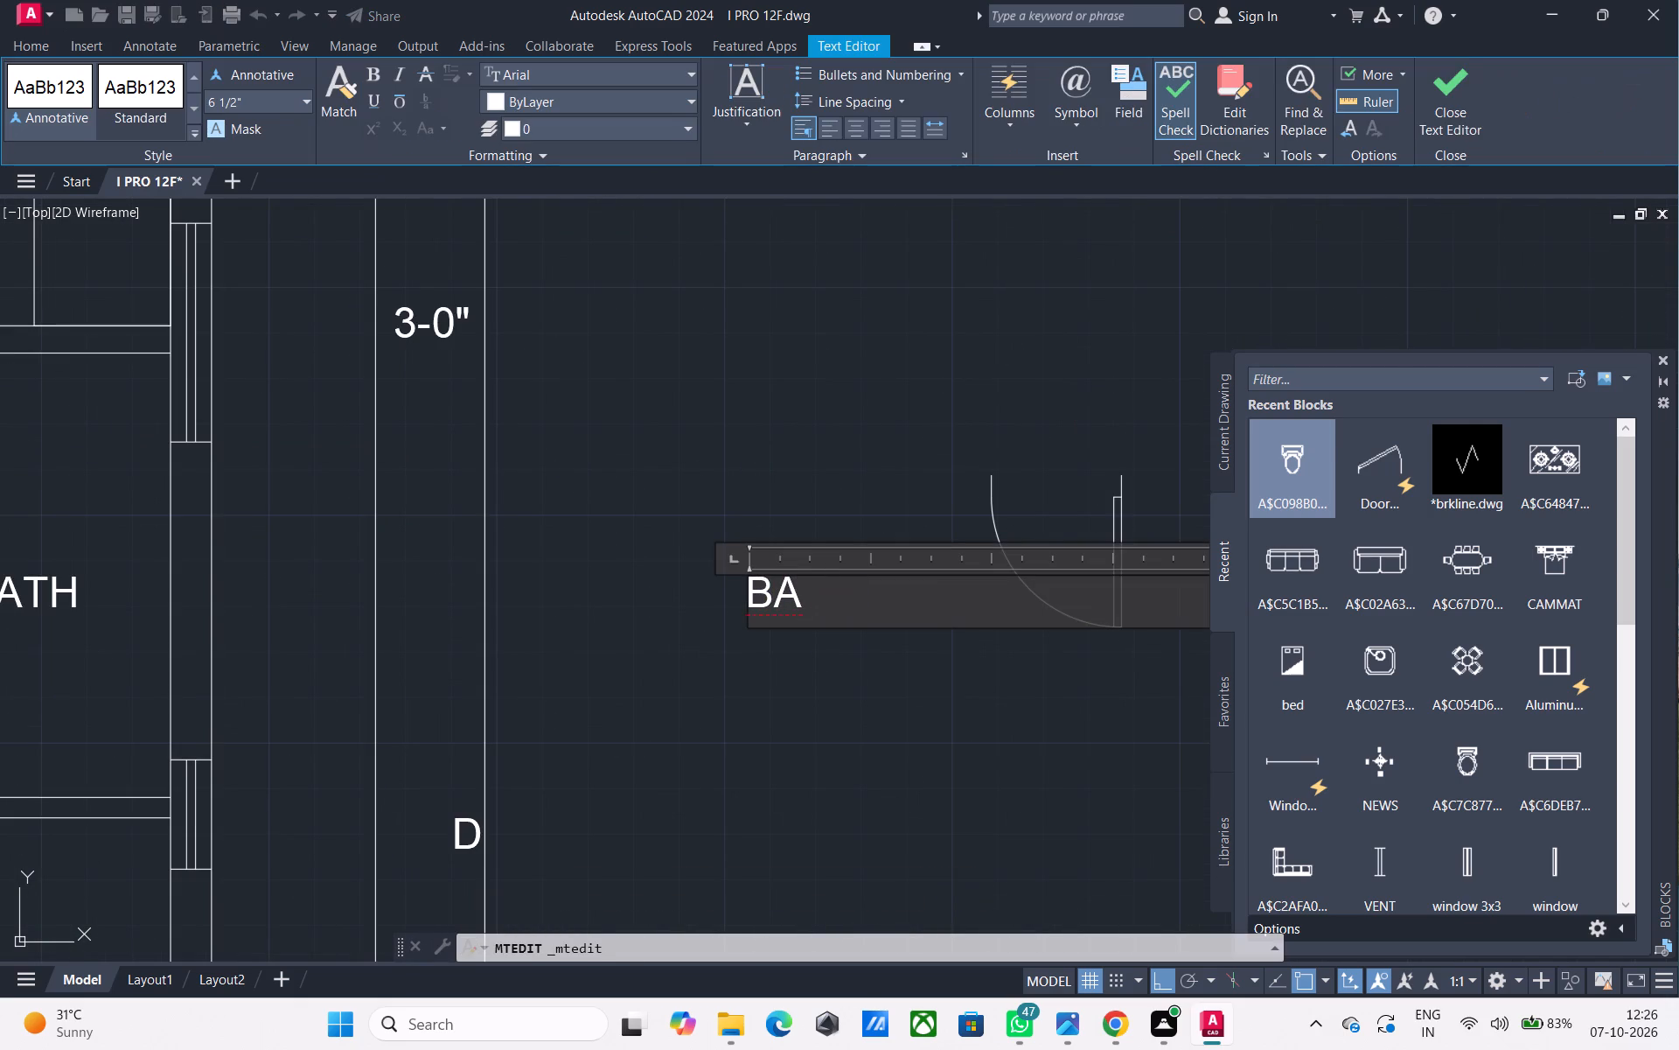
text(LCONY)
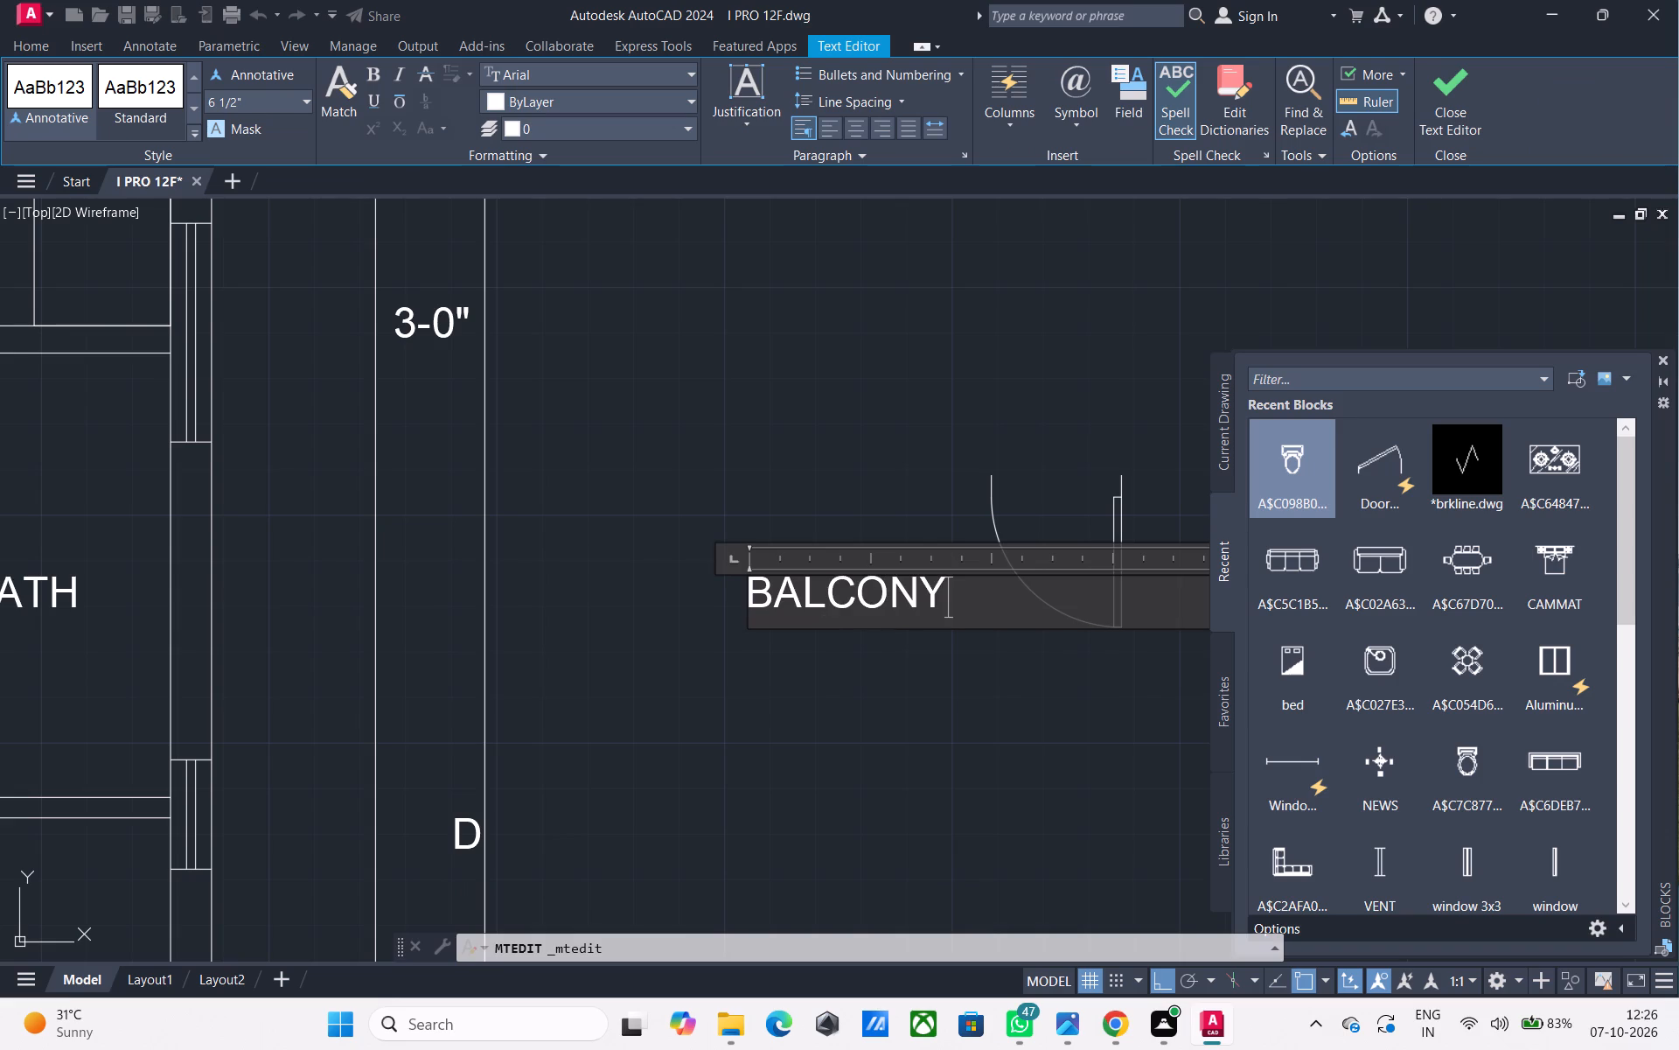
click(879, 635)
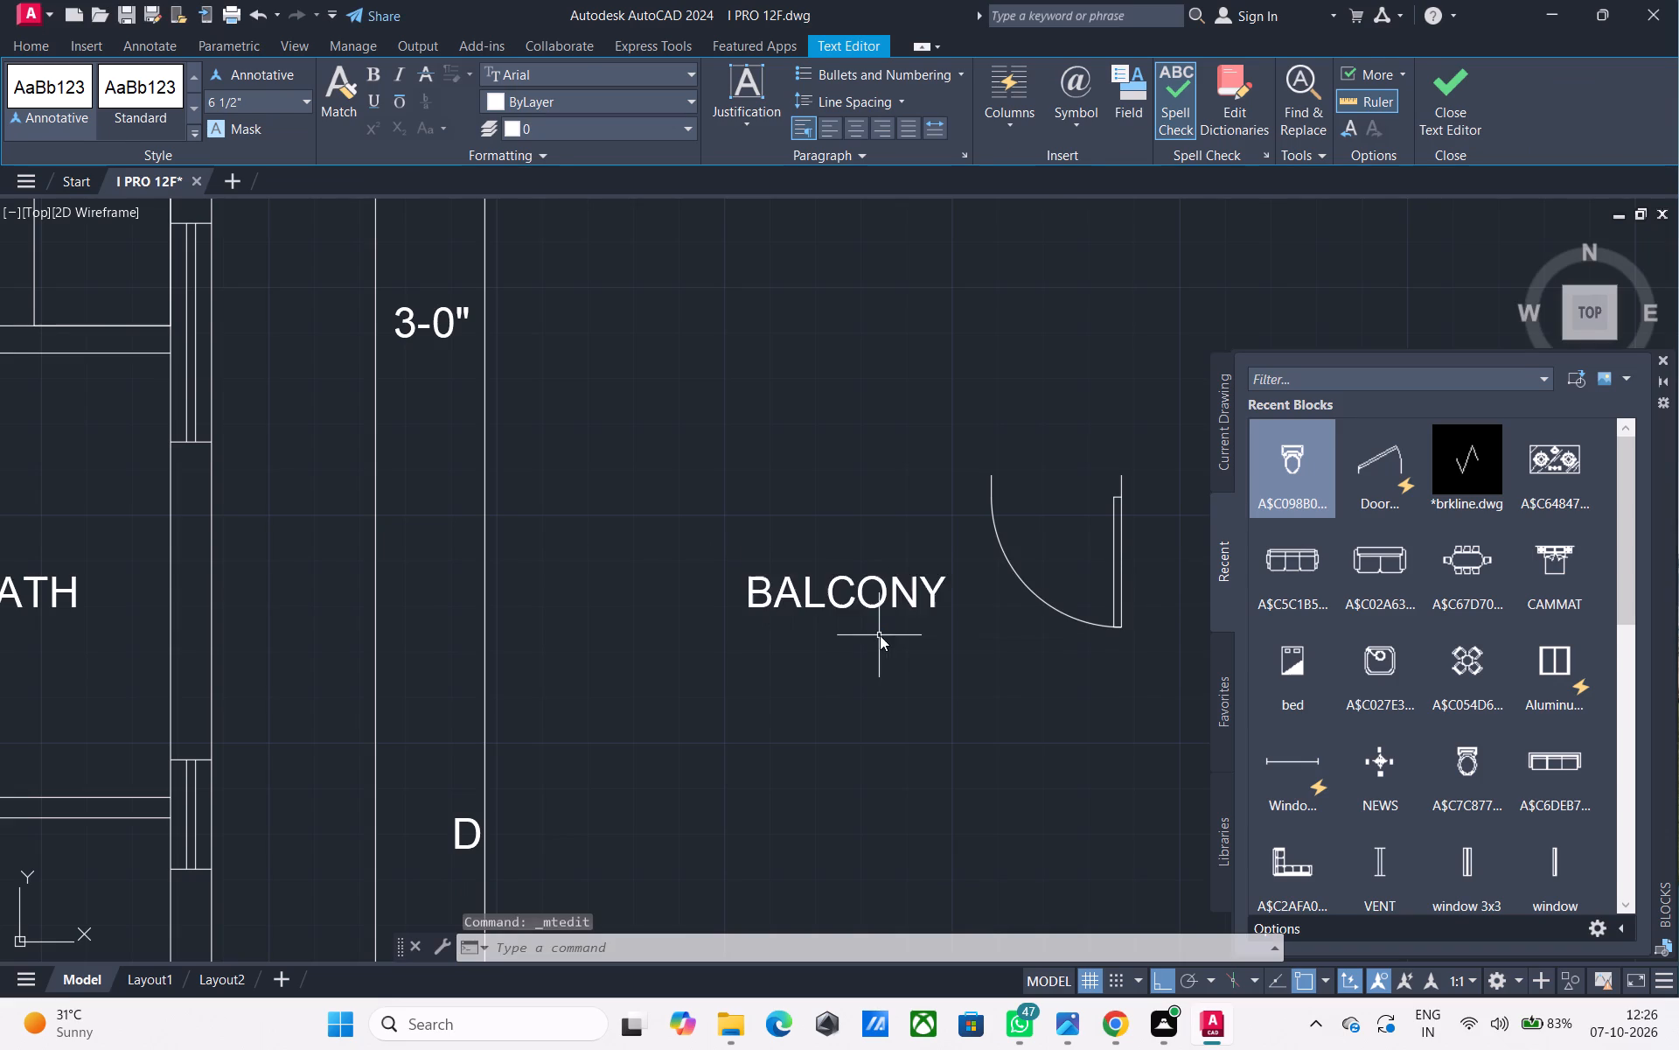
Move the BALCONY label, with Ortho off, into the middle of the lined strip above the master bedroom.
scroll(880, 635, down, 2)
click(880, 635)
click(843, 599)
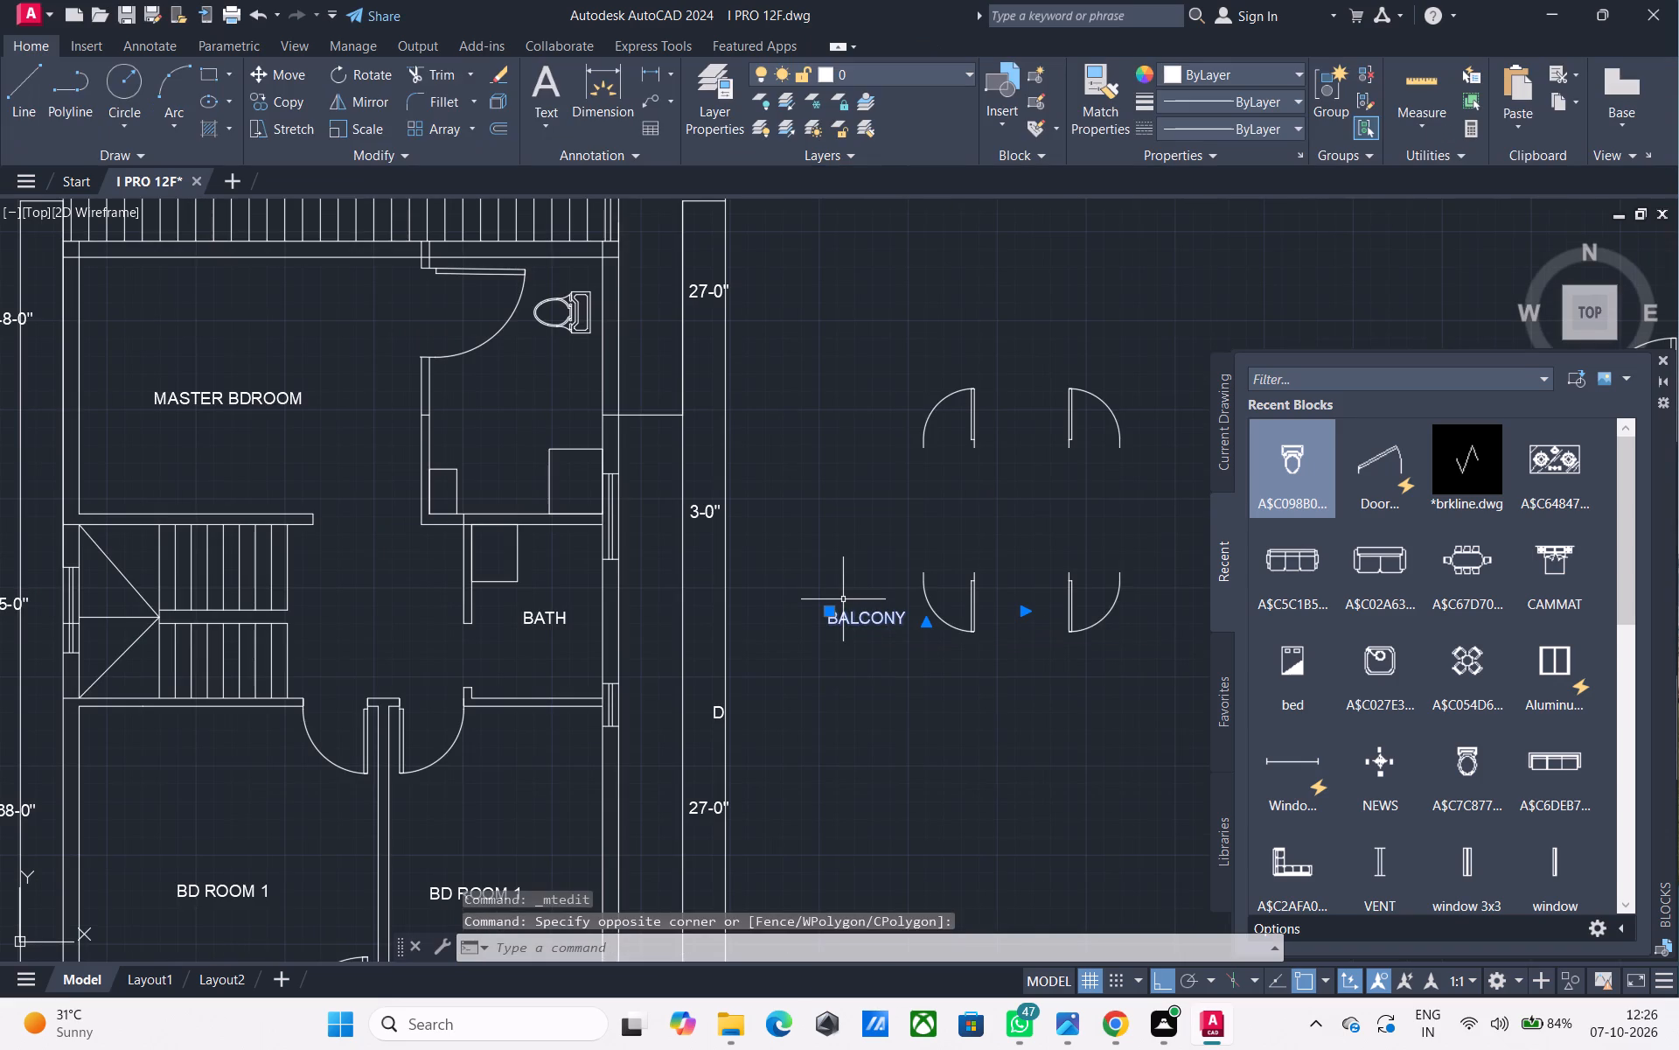
text(M)
key(space)
key(F8)
click(978, 678)
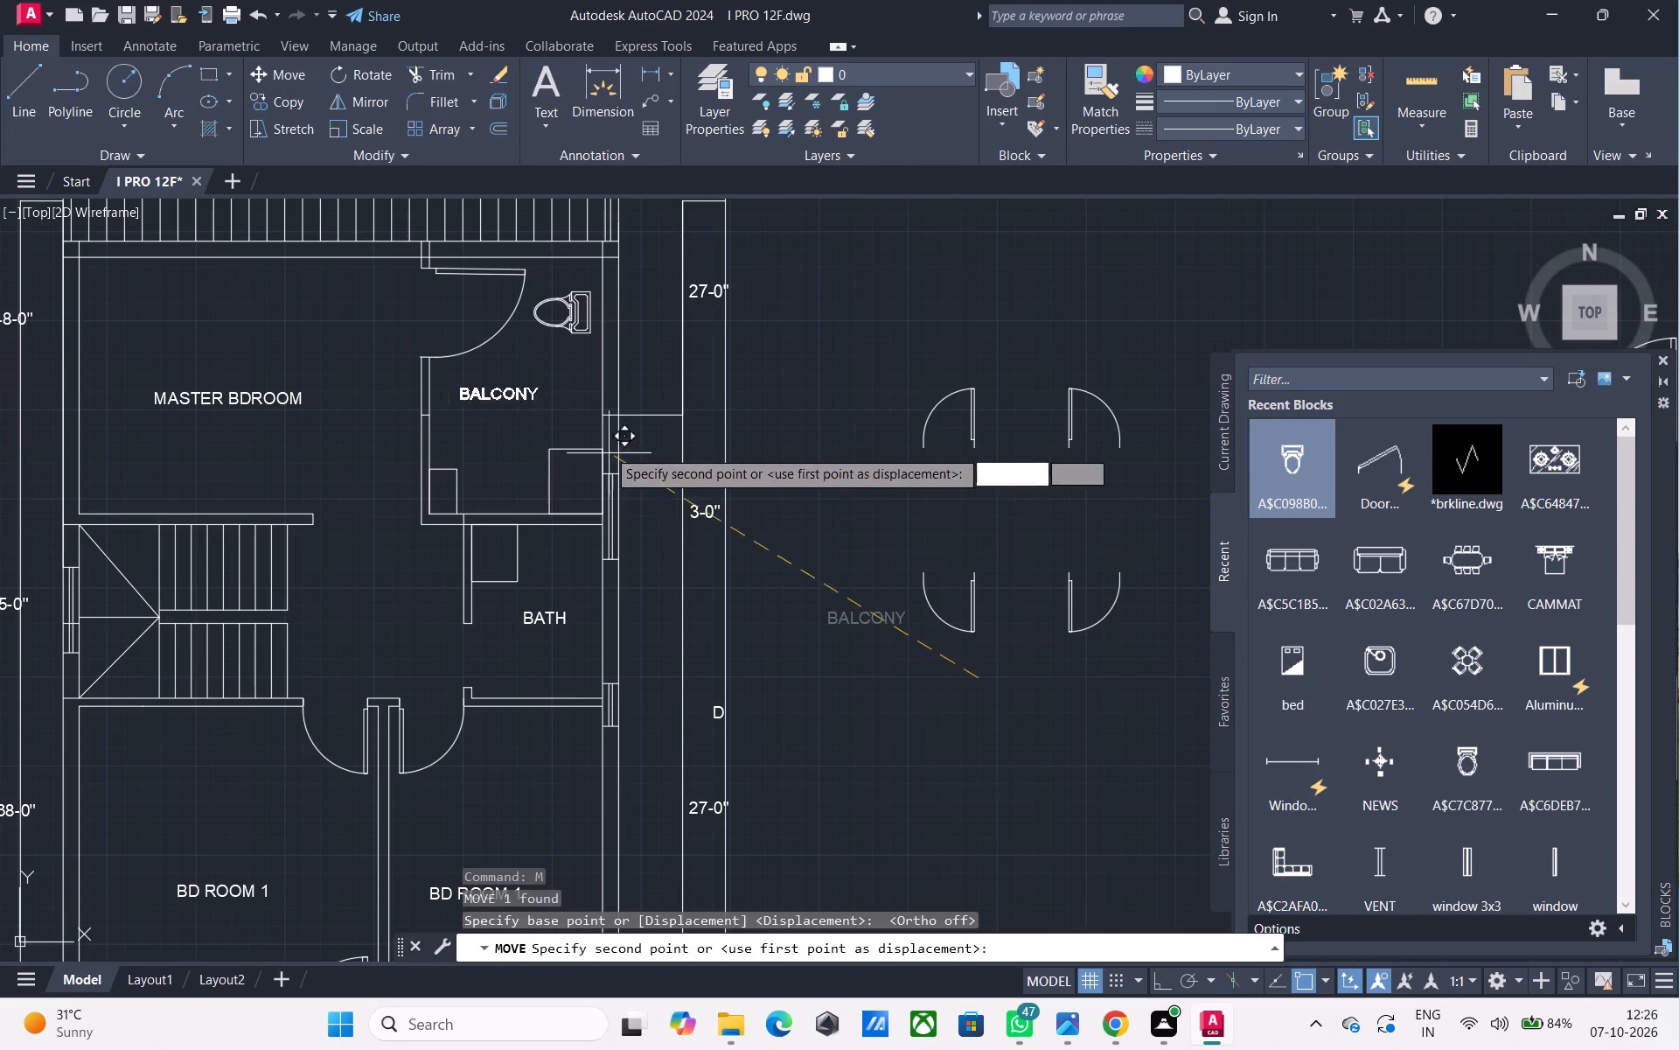
middle_drag(589, 419, 686, 647)
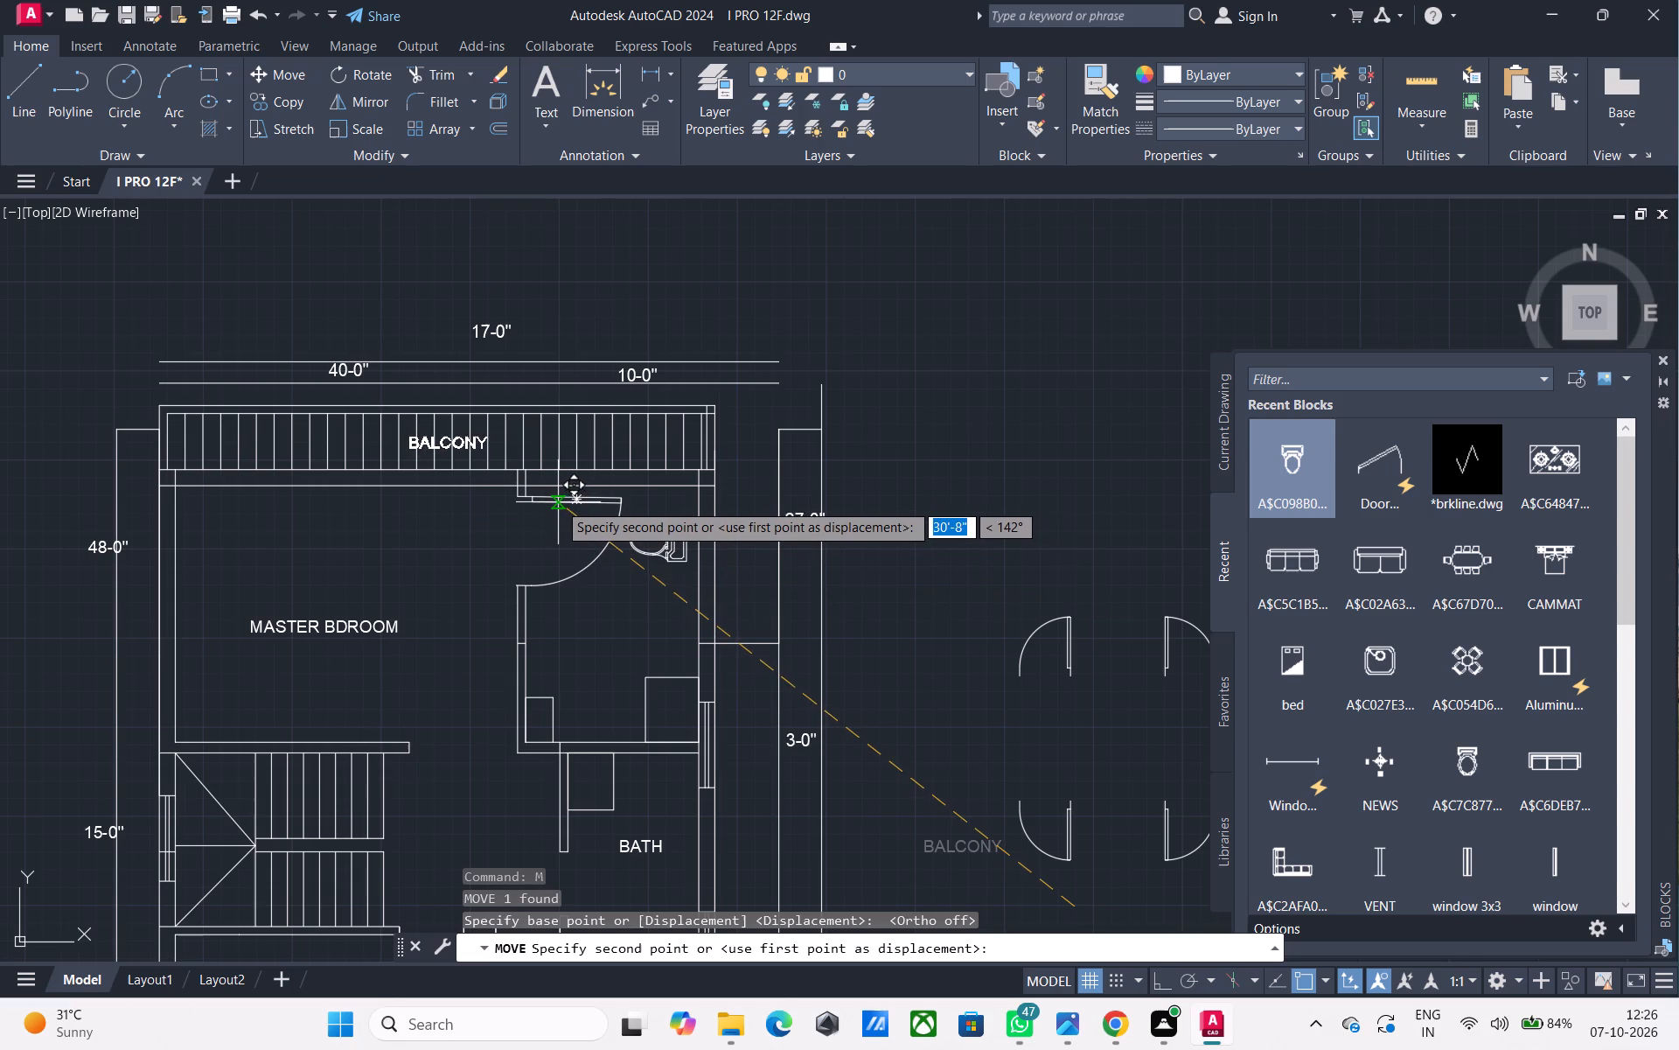
click(553, 500)
Trim the master bedroom's left inner wall line where it crosses the thickness of the wall below the balcony.
middle_drag(415, 591, 513, 597)
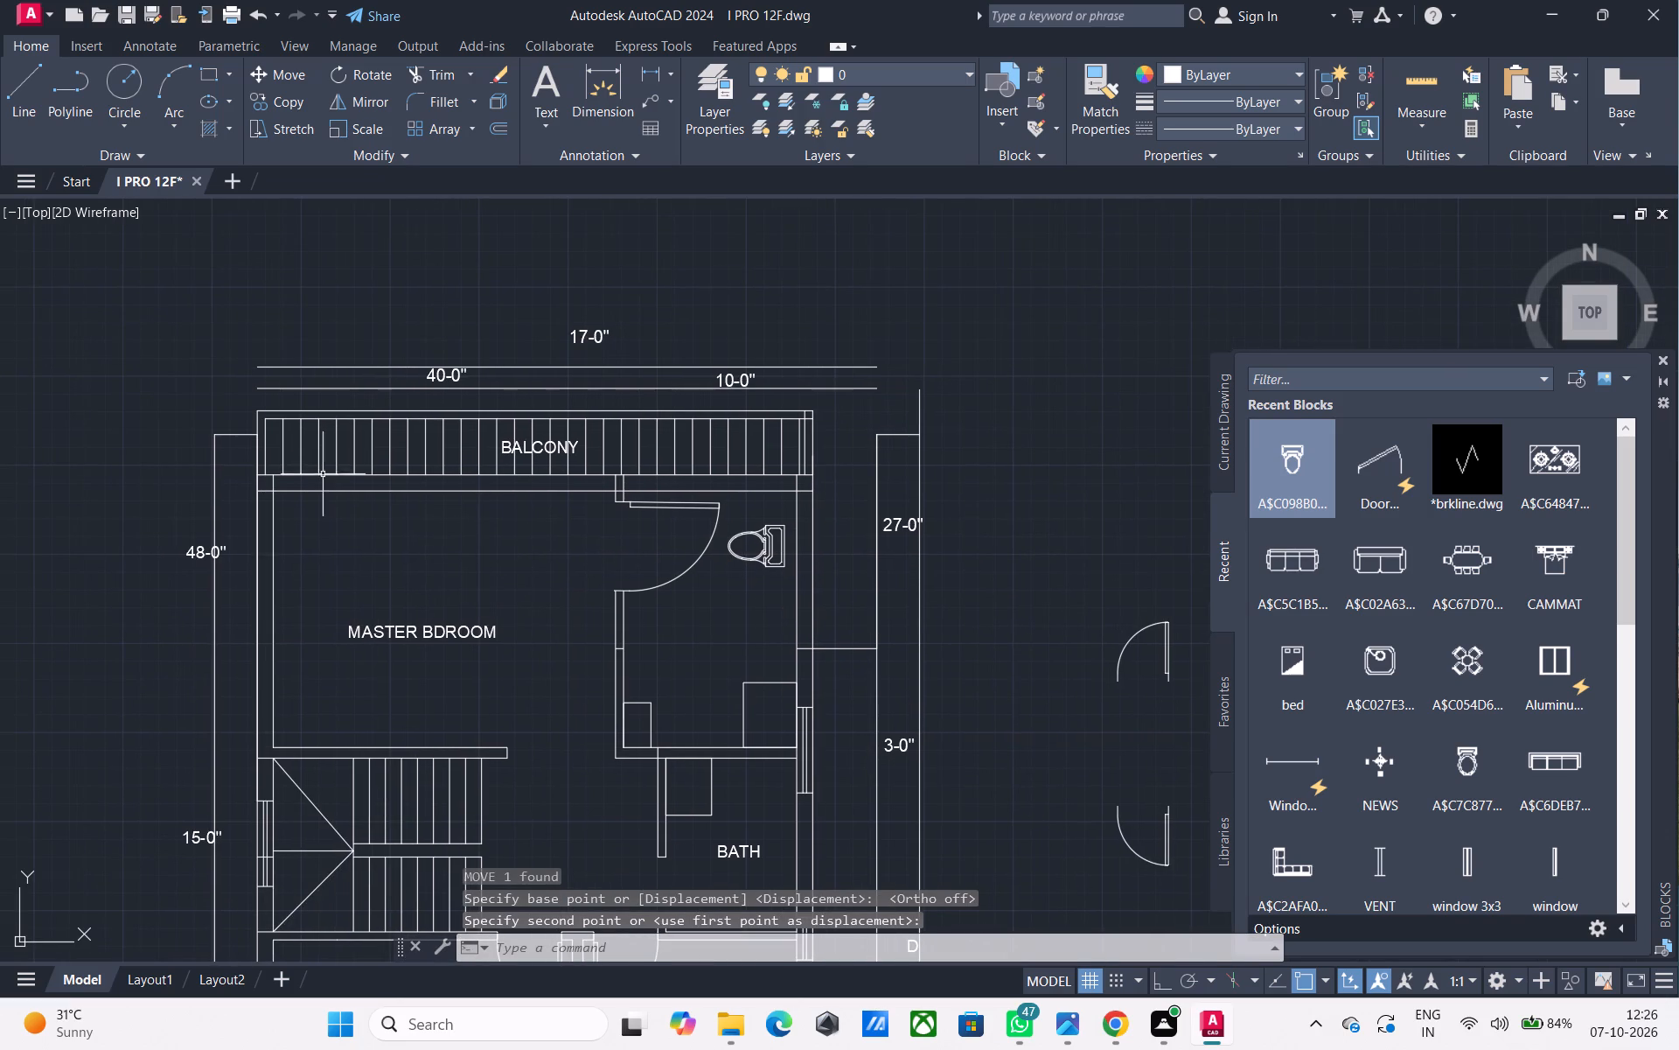
middle_drag(345, 491, 318, 498)
scroll(294, 499, up, 1)
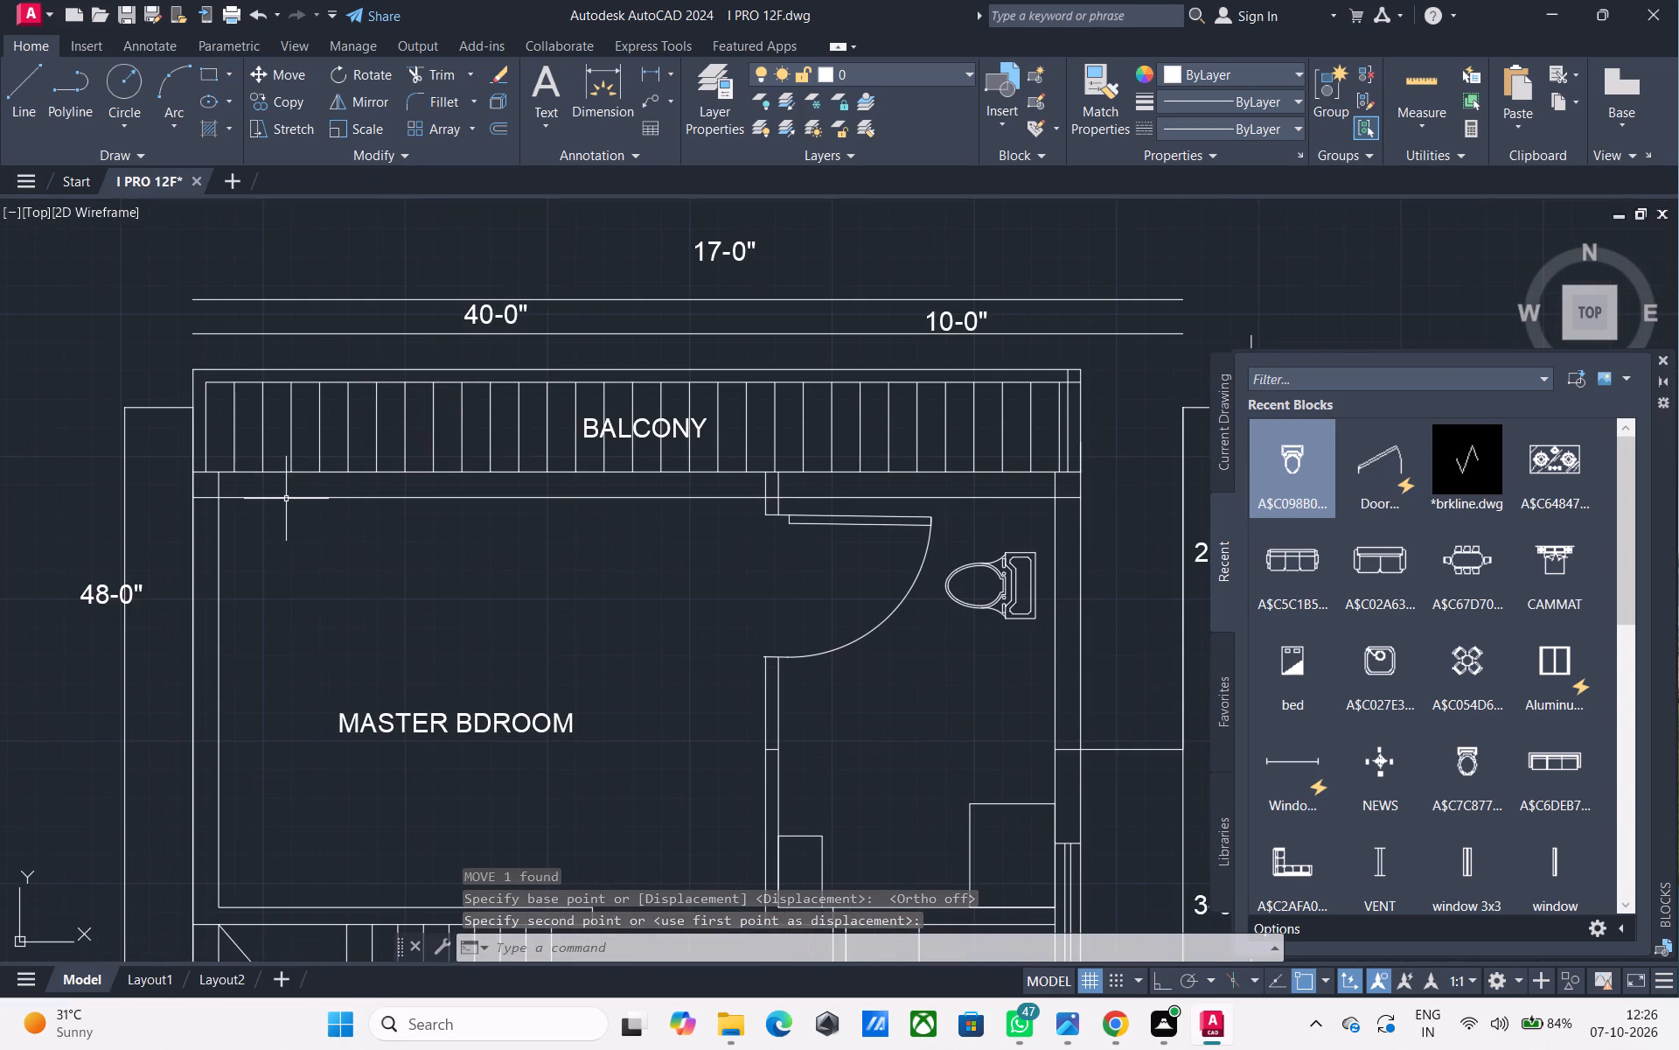
key(Escape)
text(TR)
key(space)
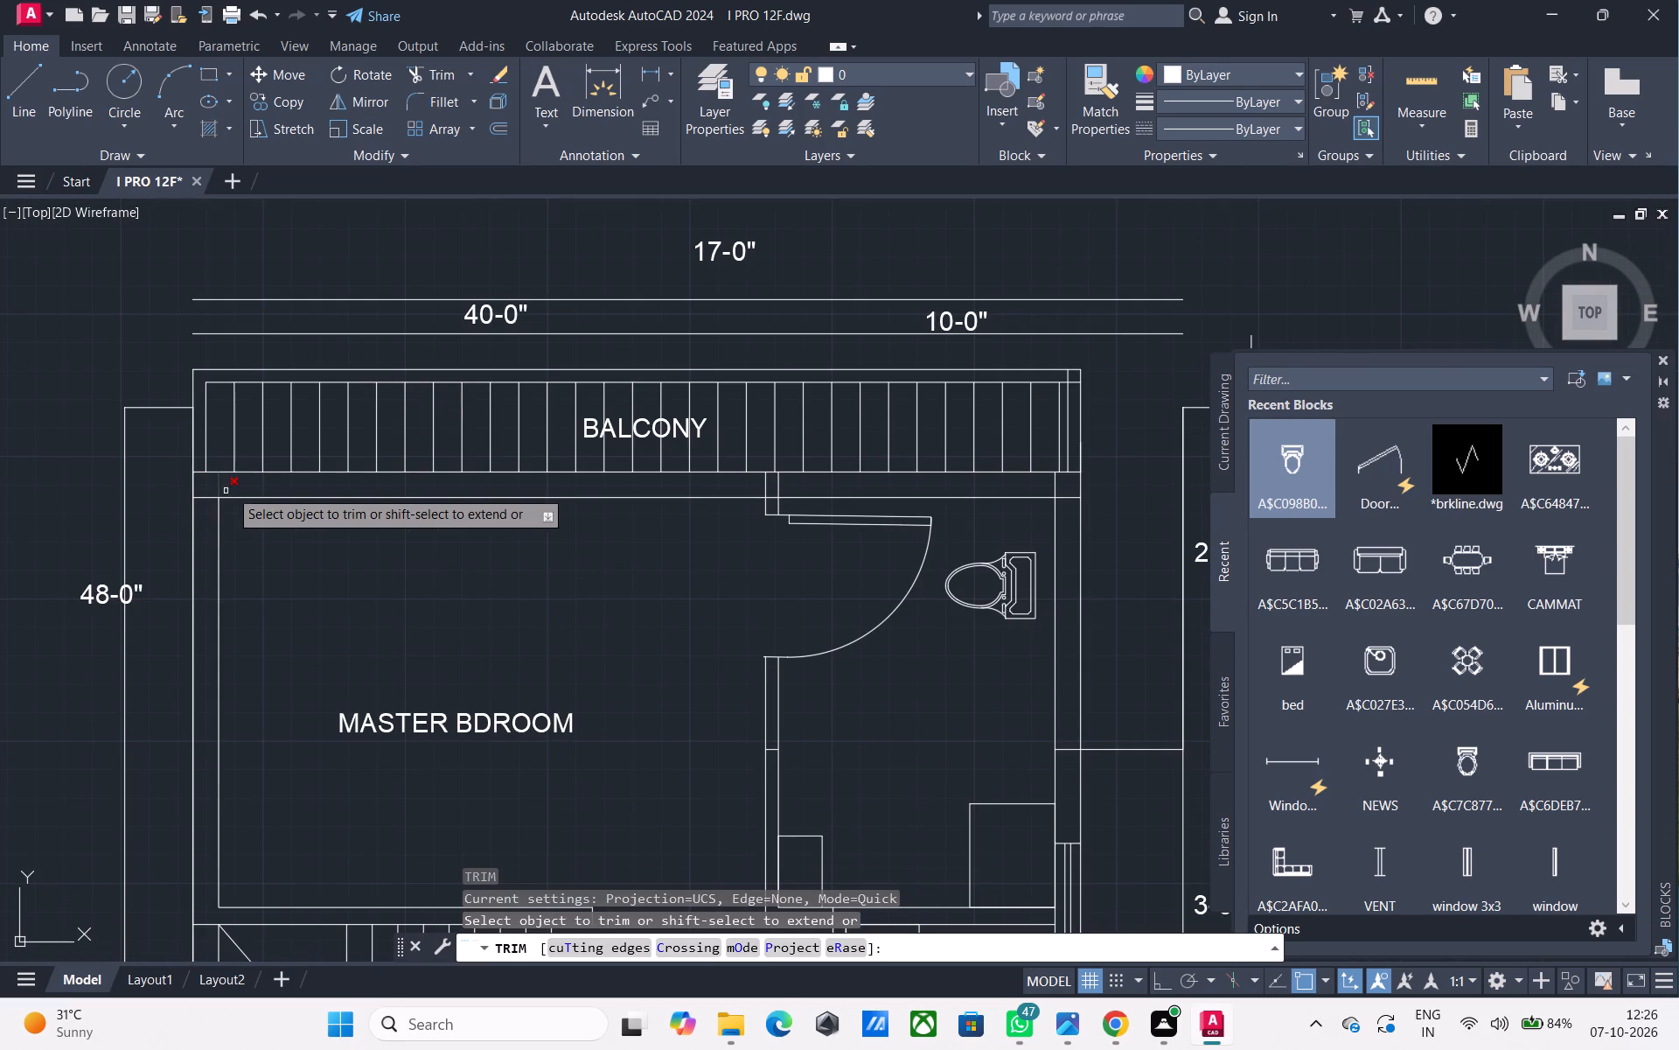
click(220, 487)
key(Escape)
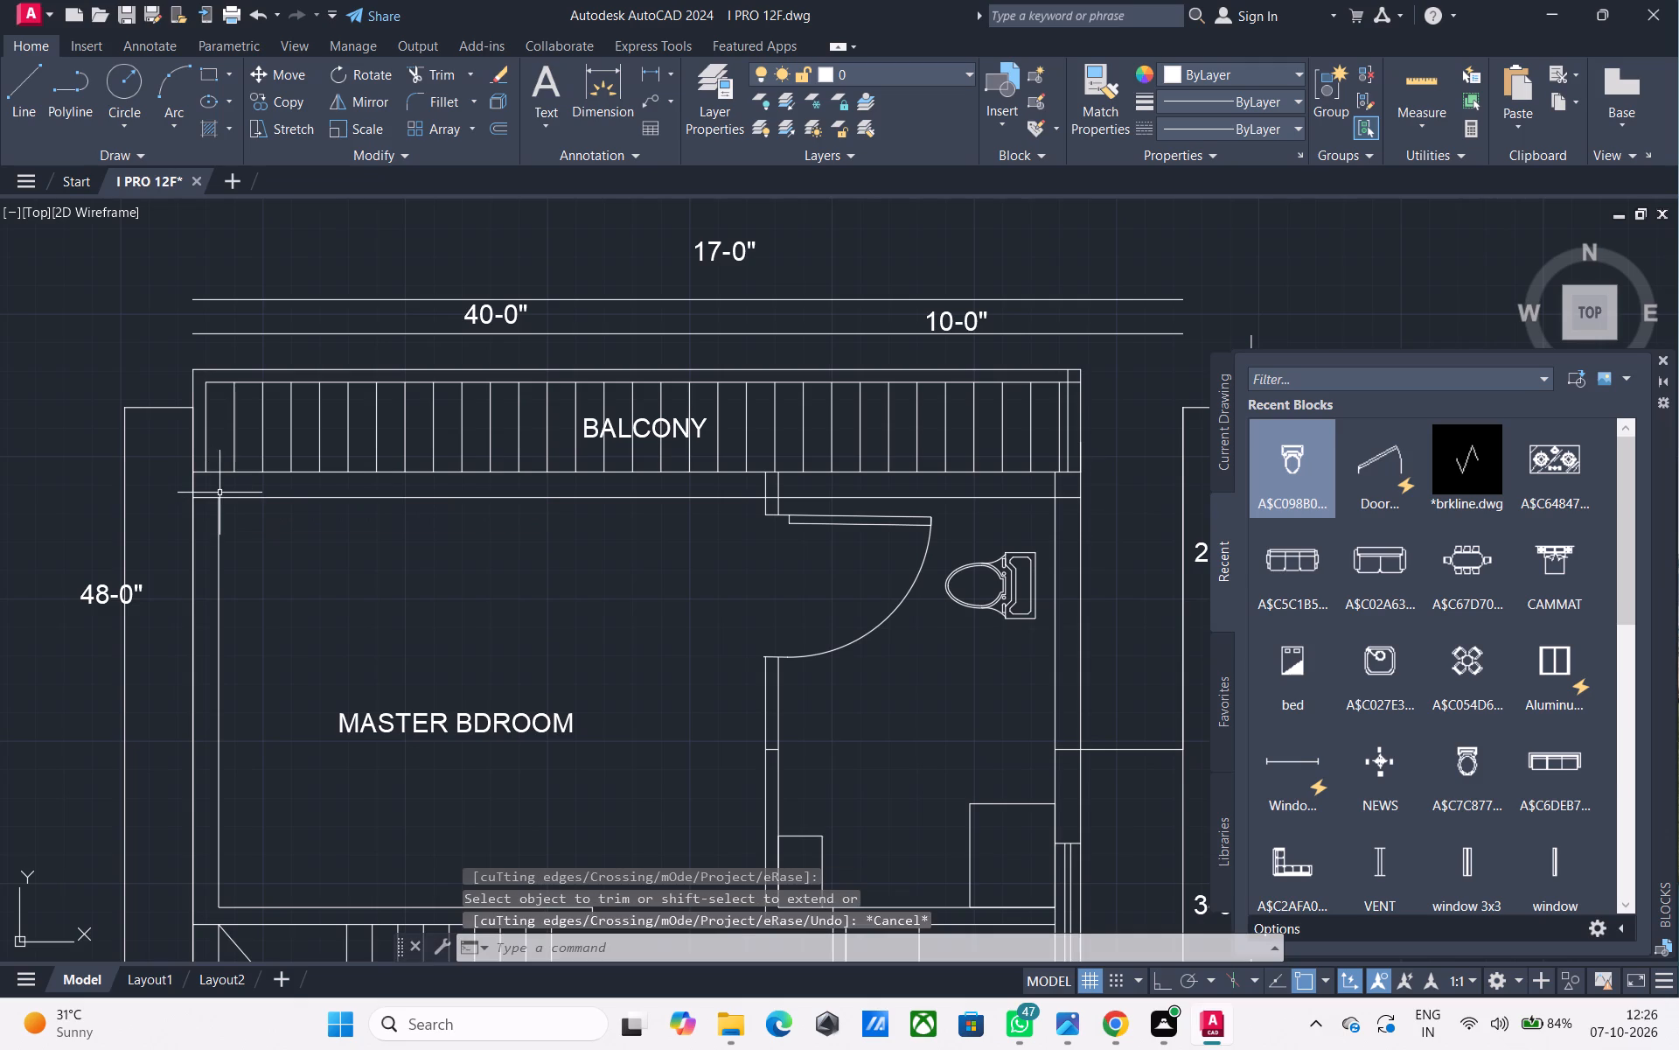
Draw a short line across the thickness of the wall below the balcony, from the master bedroom's top left inner corner.
text(L)
key(space)
scroll(219, 493, up, 2)
click(219, 509)
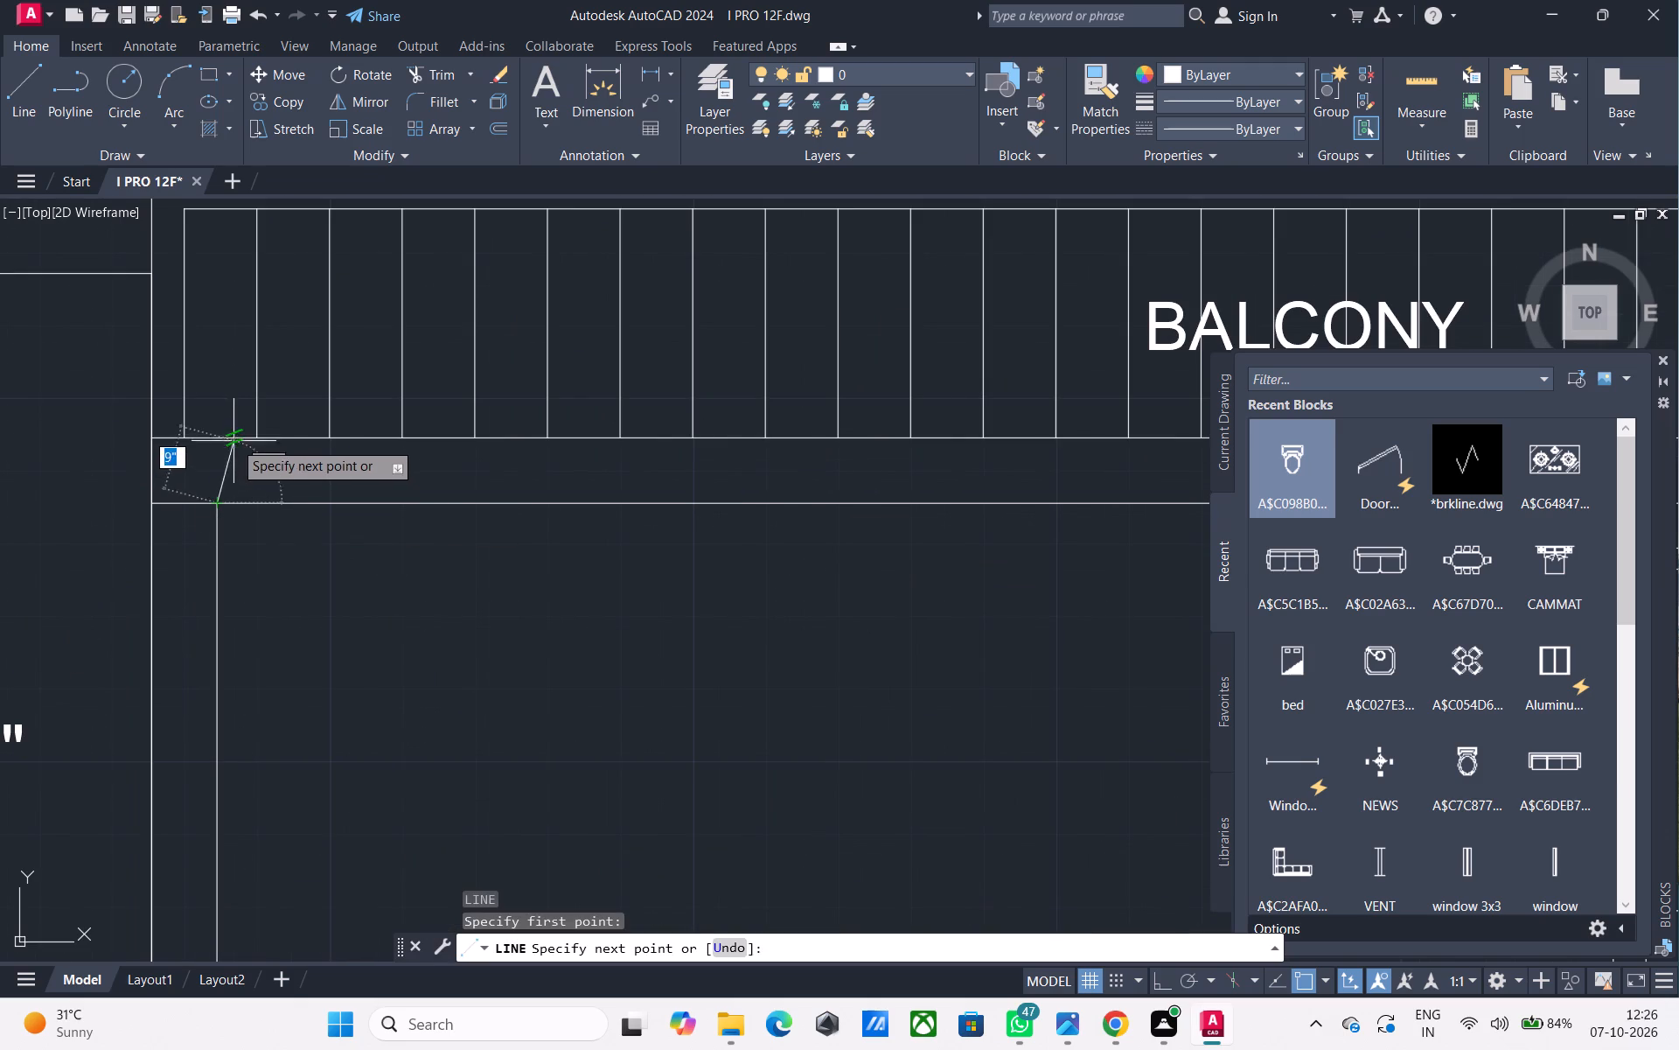
click(219, 434)
key(space)
Offset the short line across the balcony wall 2.5' to the right.
text(O)
key(space)
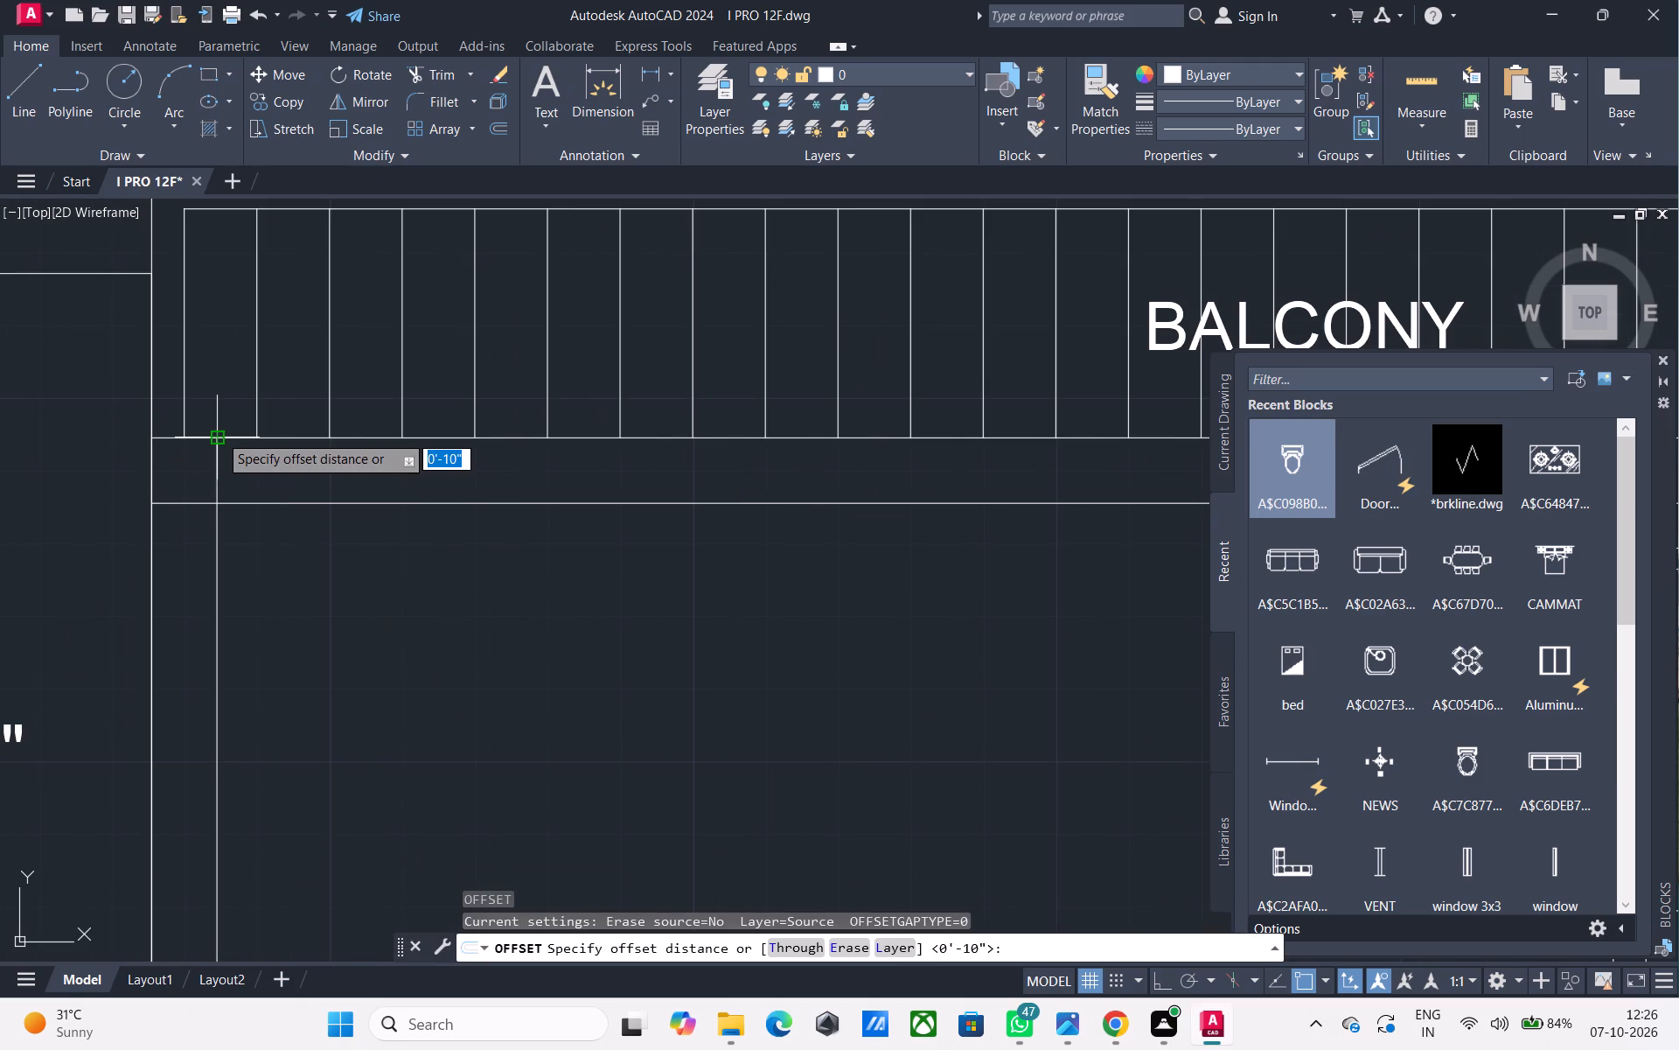
text(2.5')
key(Return)
click(218, 465)
drag(360, 465, 382, 465)
Offset the new line across the balcony wall 4' further to the right.
click(435, 472)
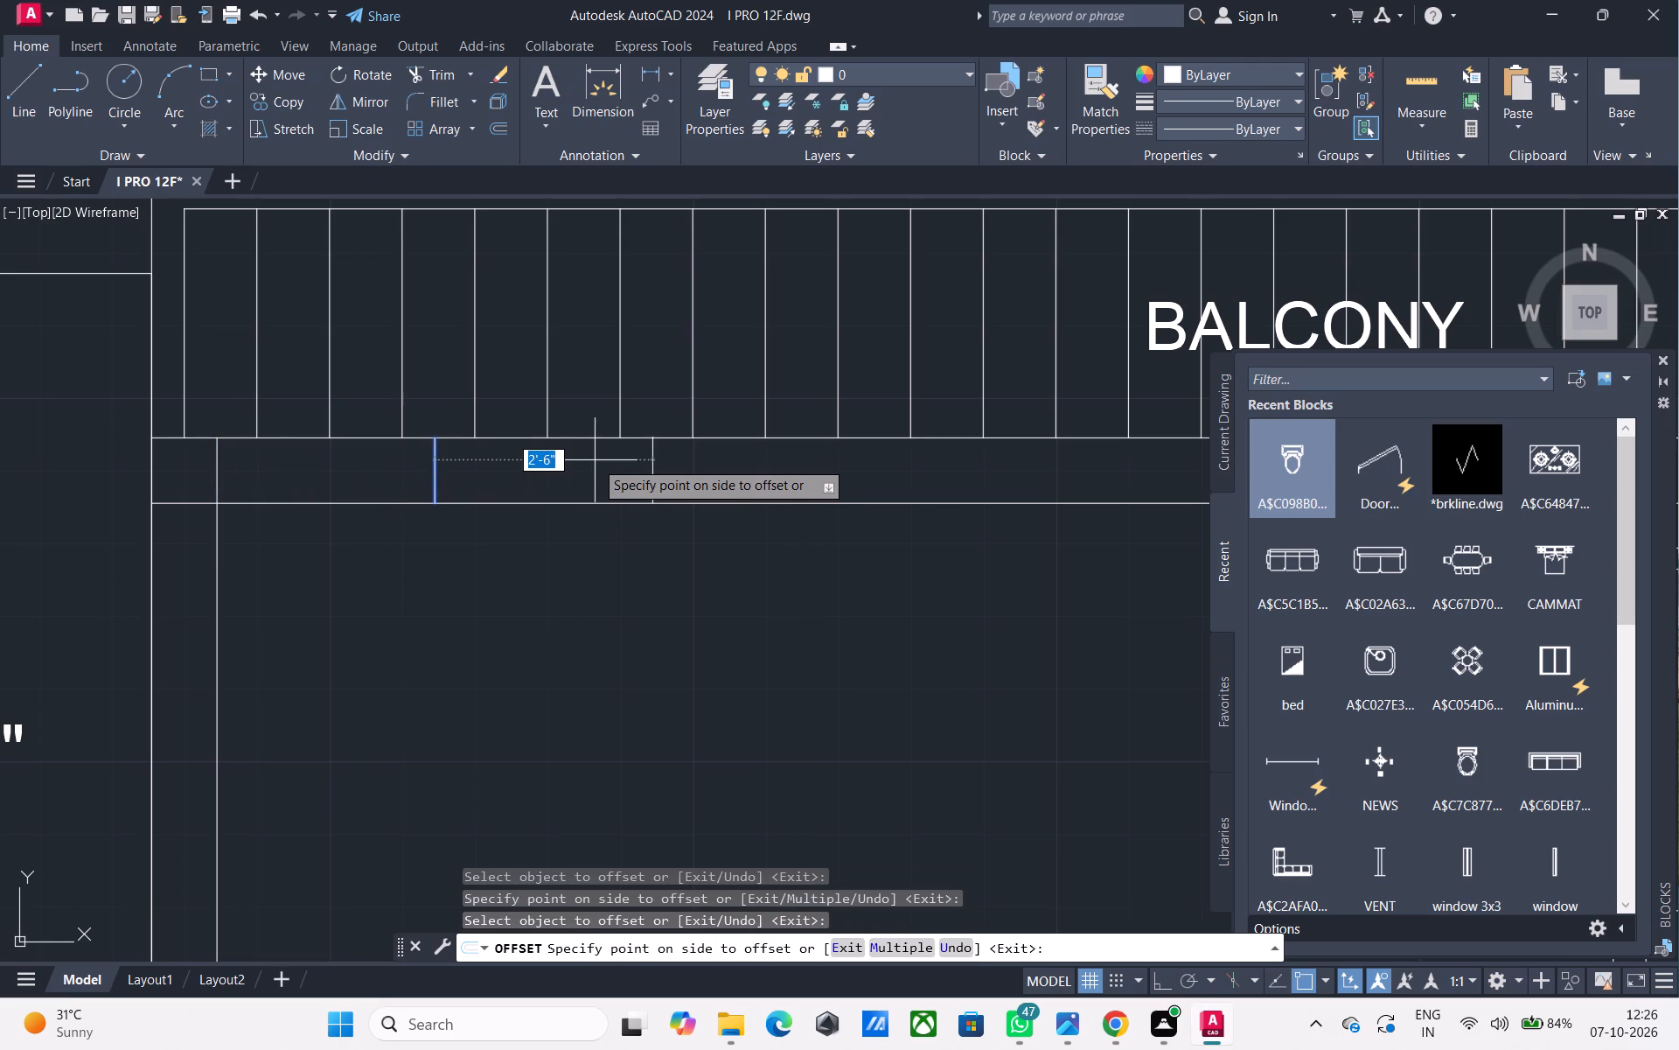
text(4')
key(Return)
key(Escape)
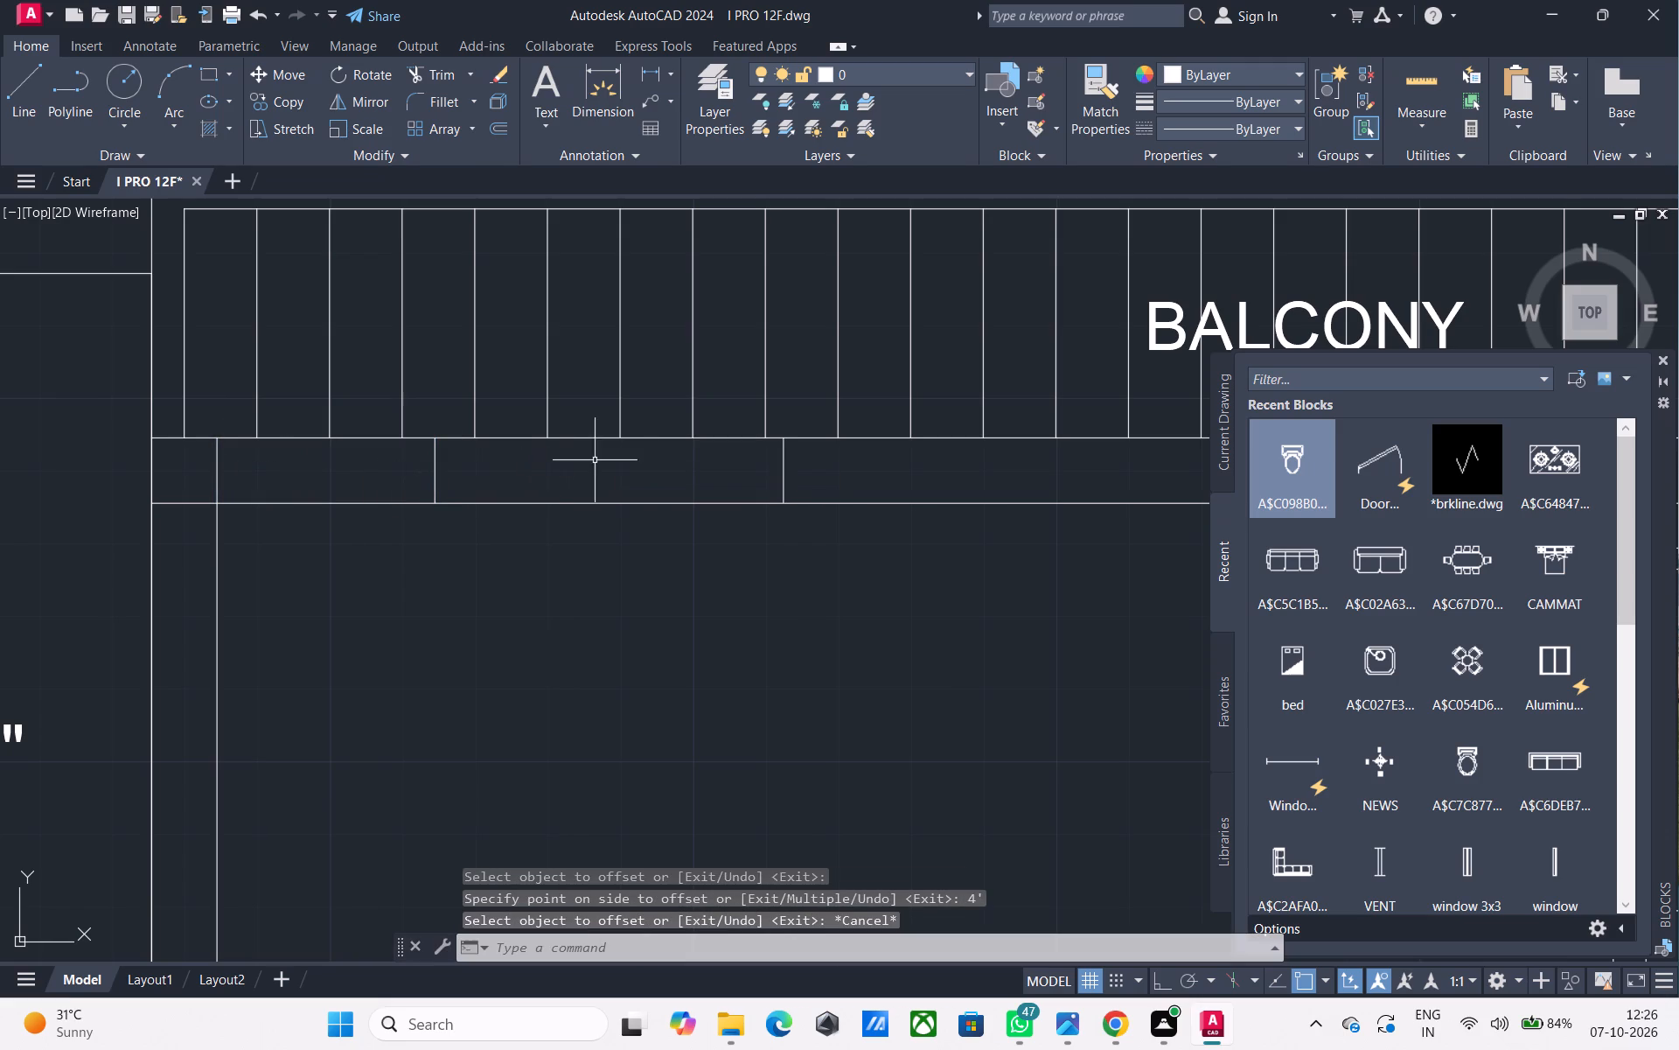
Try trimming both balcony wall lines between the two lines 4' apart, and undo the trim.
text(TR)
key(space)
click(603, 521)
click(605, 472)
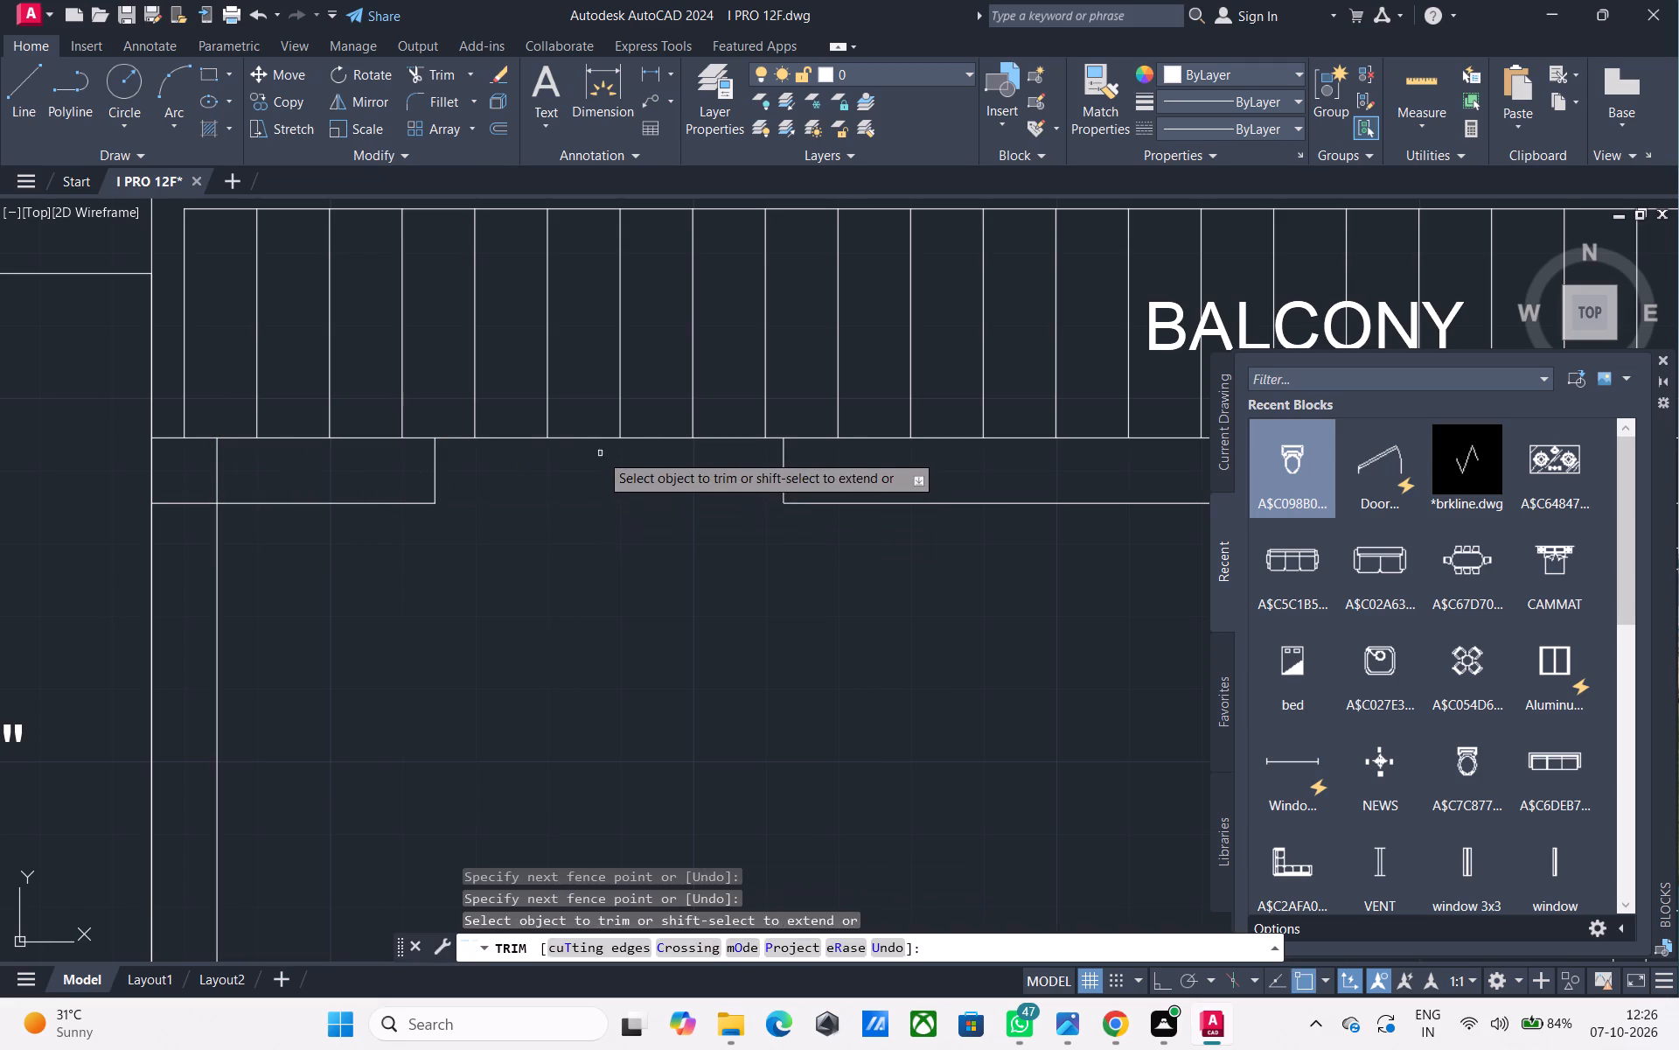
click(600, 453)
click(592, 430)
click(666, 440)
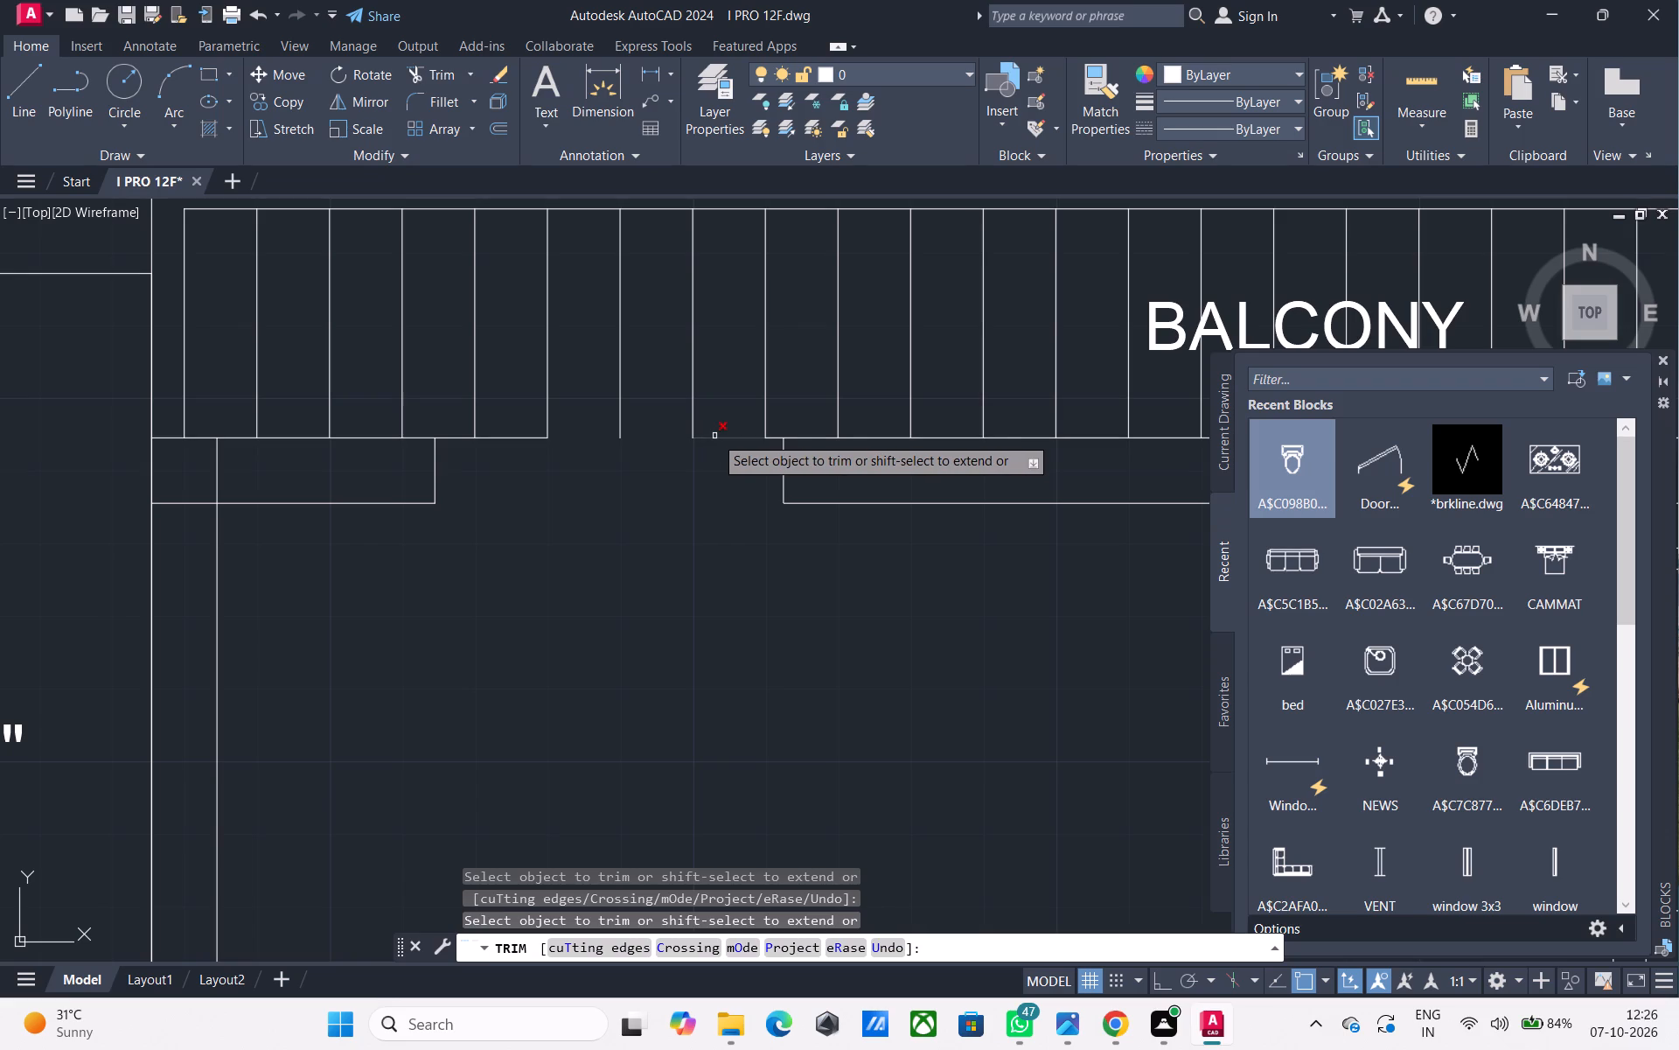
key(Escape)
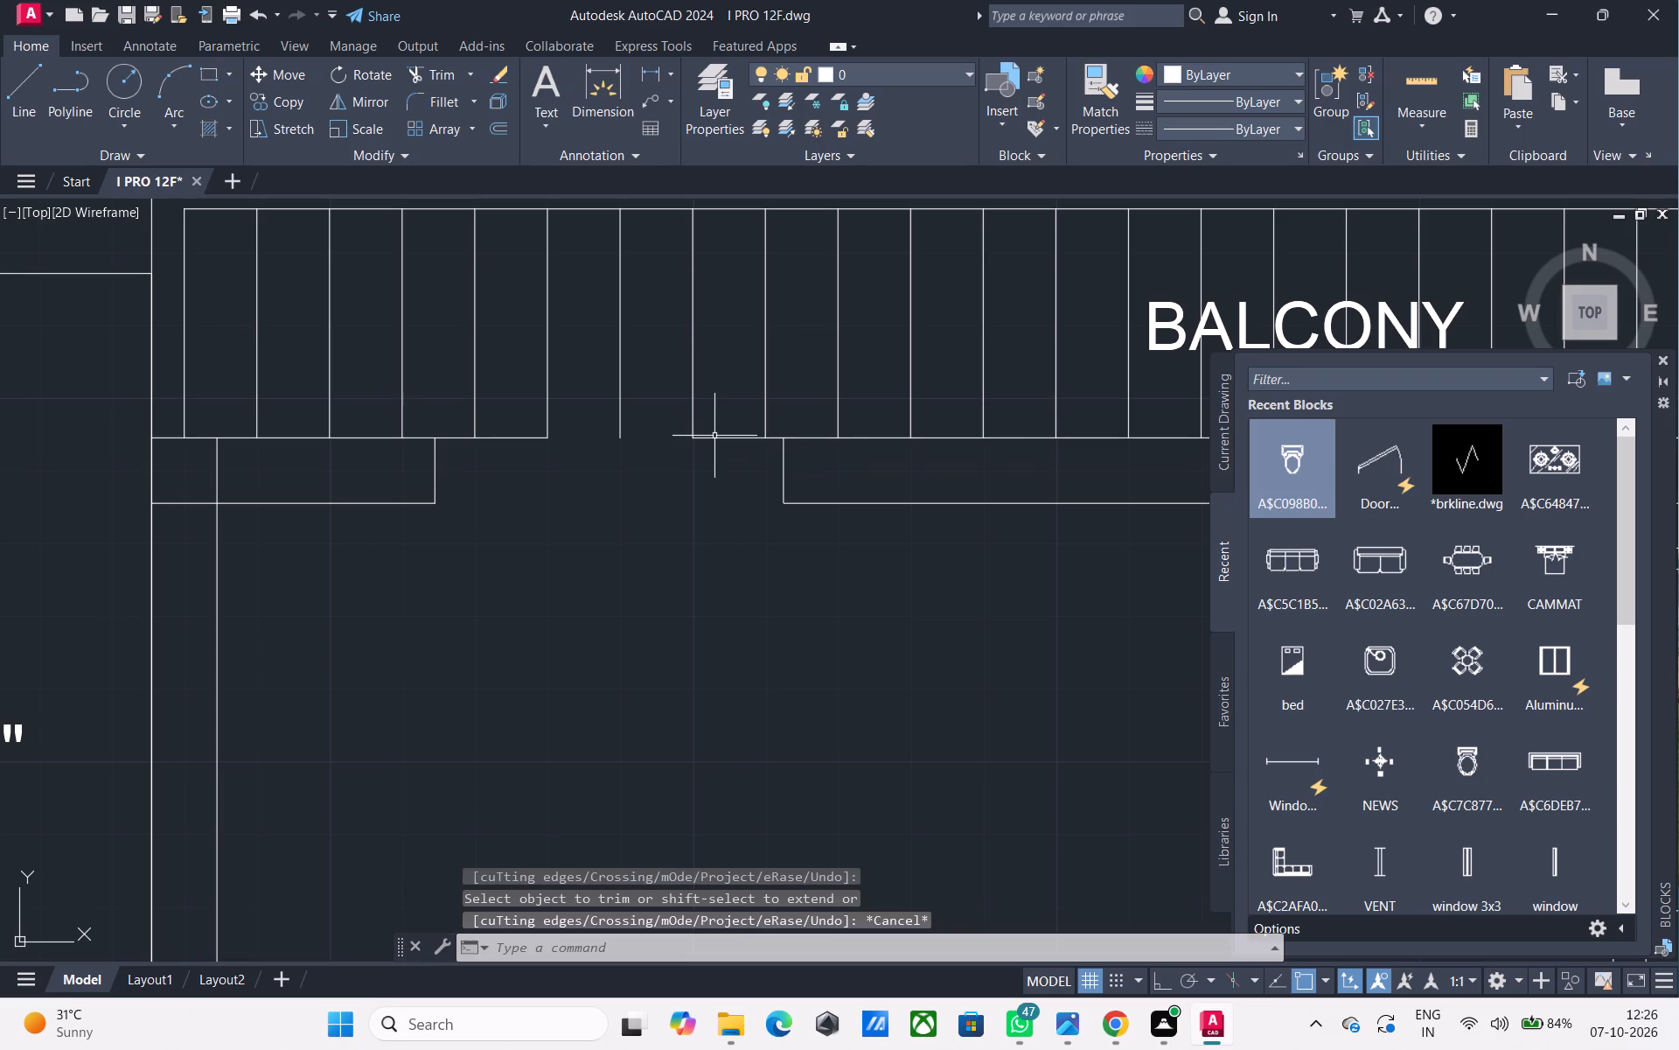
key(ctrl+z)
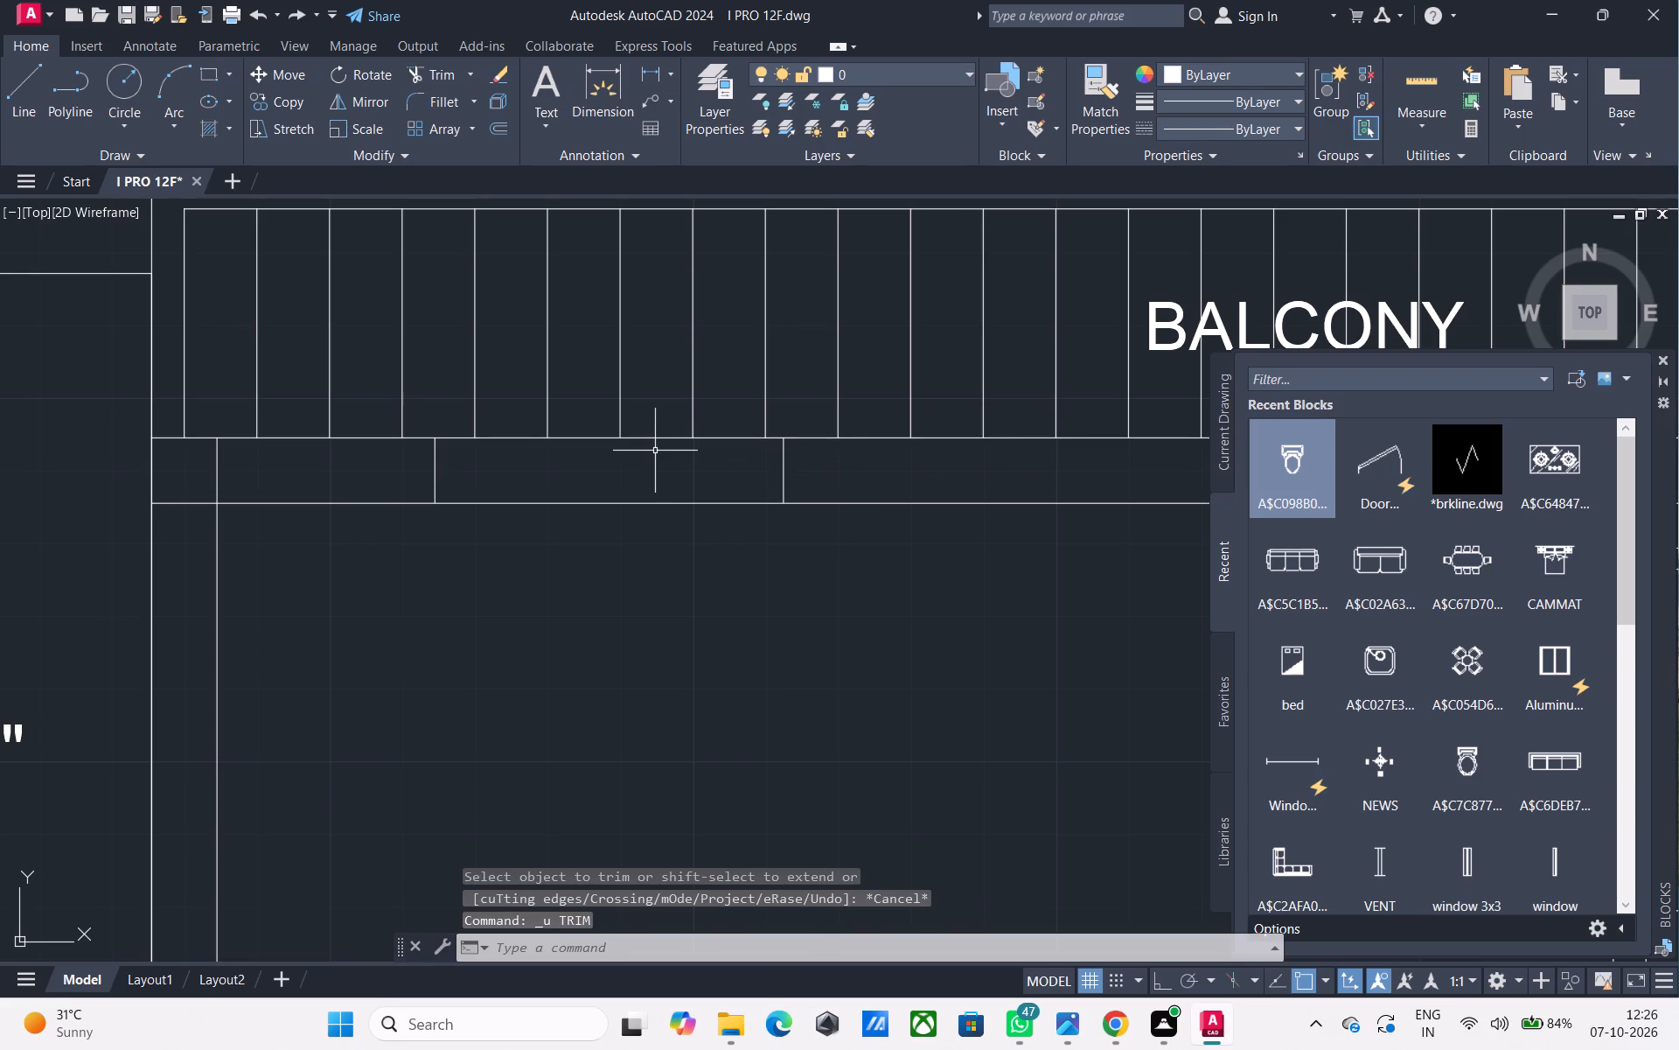
Trim only the lower line of the balcony wall between the two lines 4' apart.
key(t)
text(R)
key(space)
click(625, 502)
scroll(625, 502, down, 3)
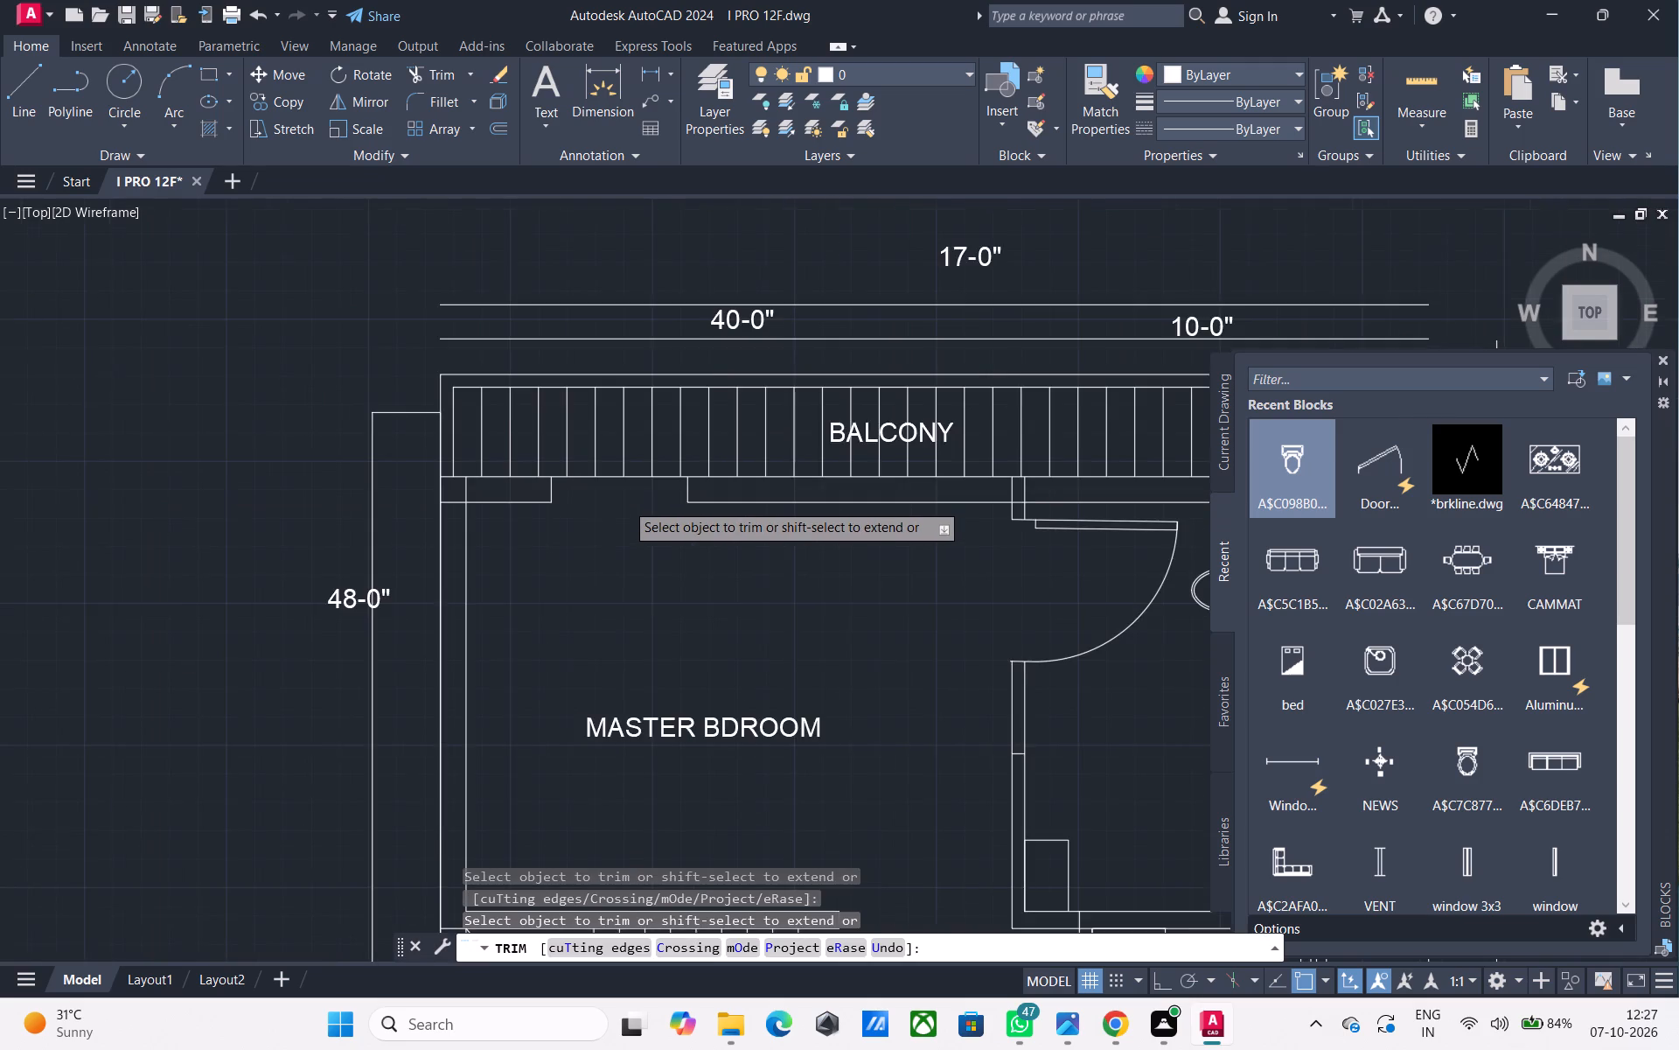
key(Escape)
Save the drawing.
scroll(625, 502, down, 1)
middle_drag(625, 504, 557, 461)
middle_drag(597, 531, 558, 472)
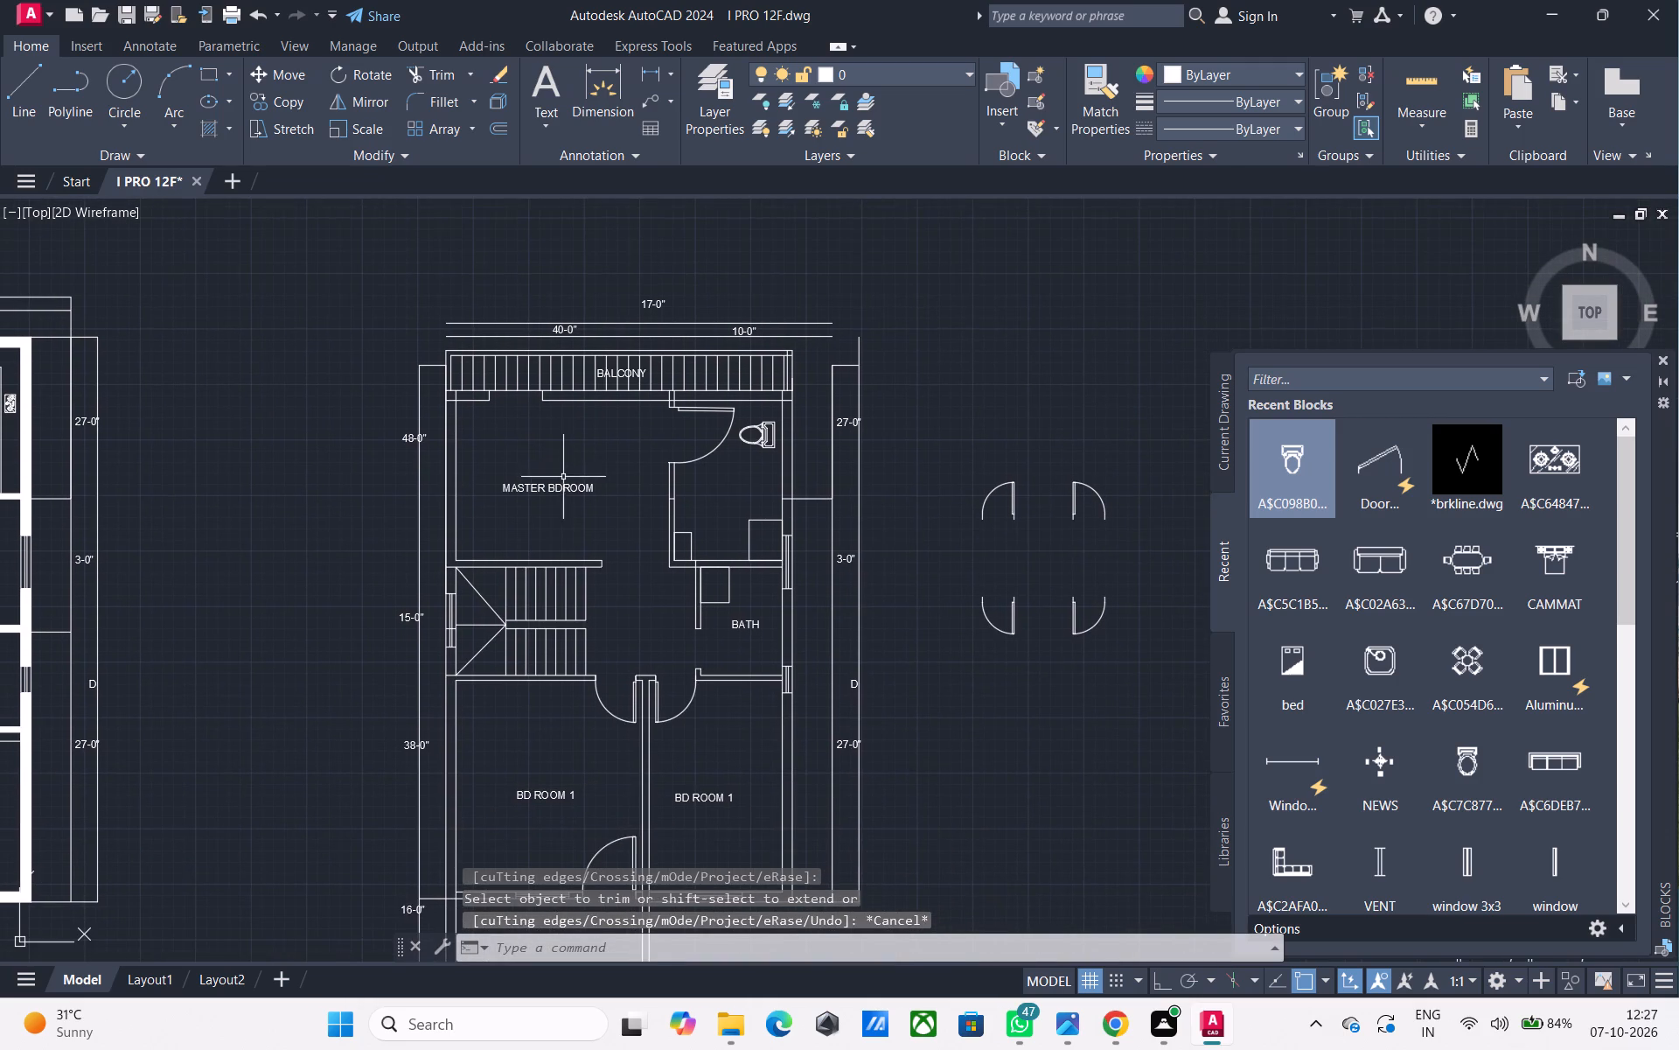
key(ctrl+s)
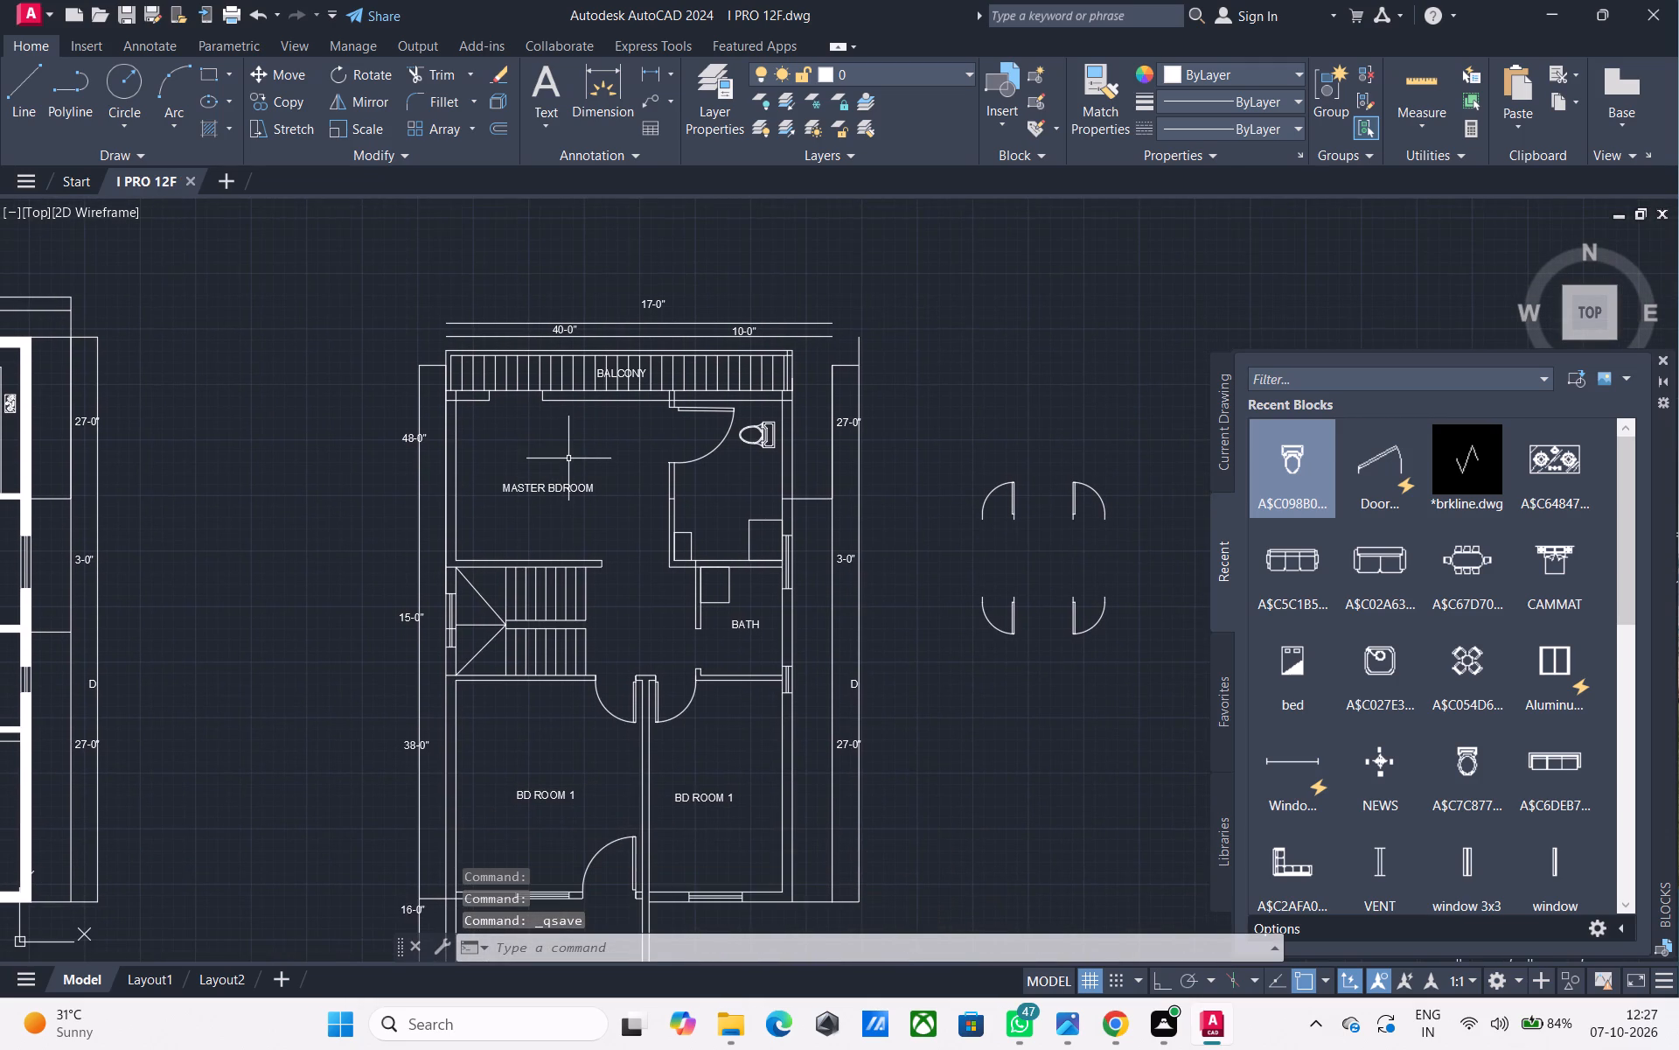
Trim away the last two tread lines of the staircase's lower flight, at its open end.
text(TR)
key(space)
scroll(585, 626, up, 1)
click(616, 675)
click(566, 670)
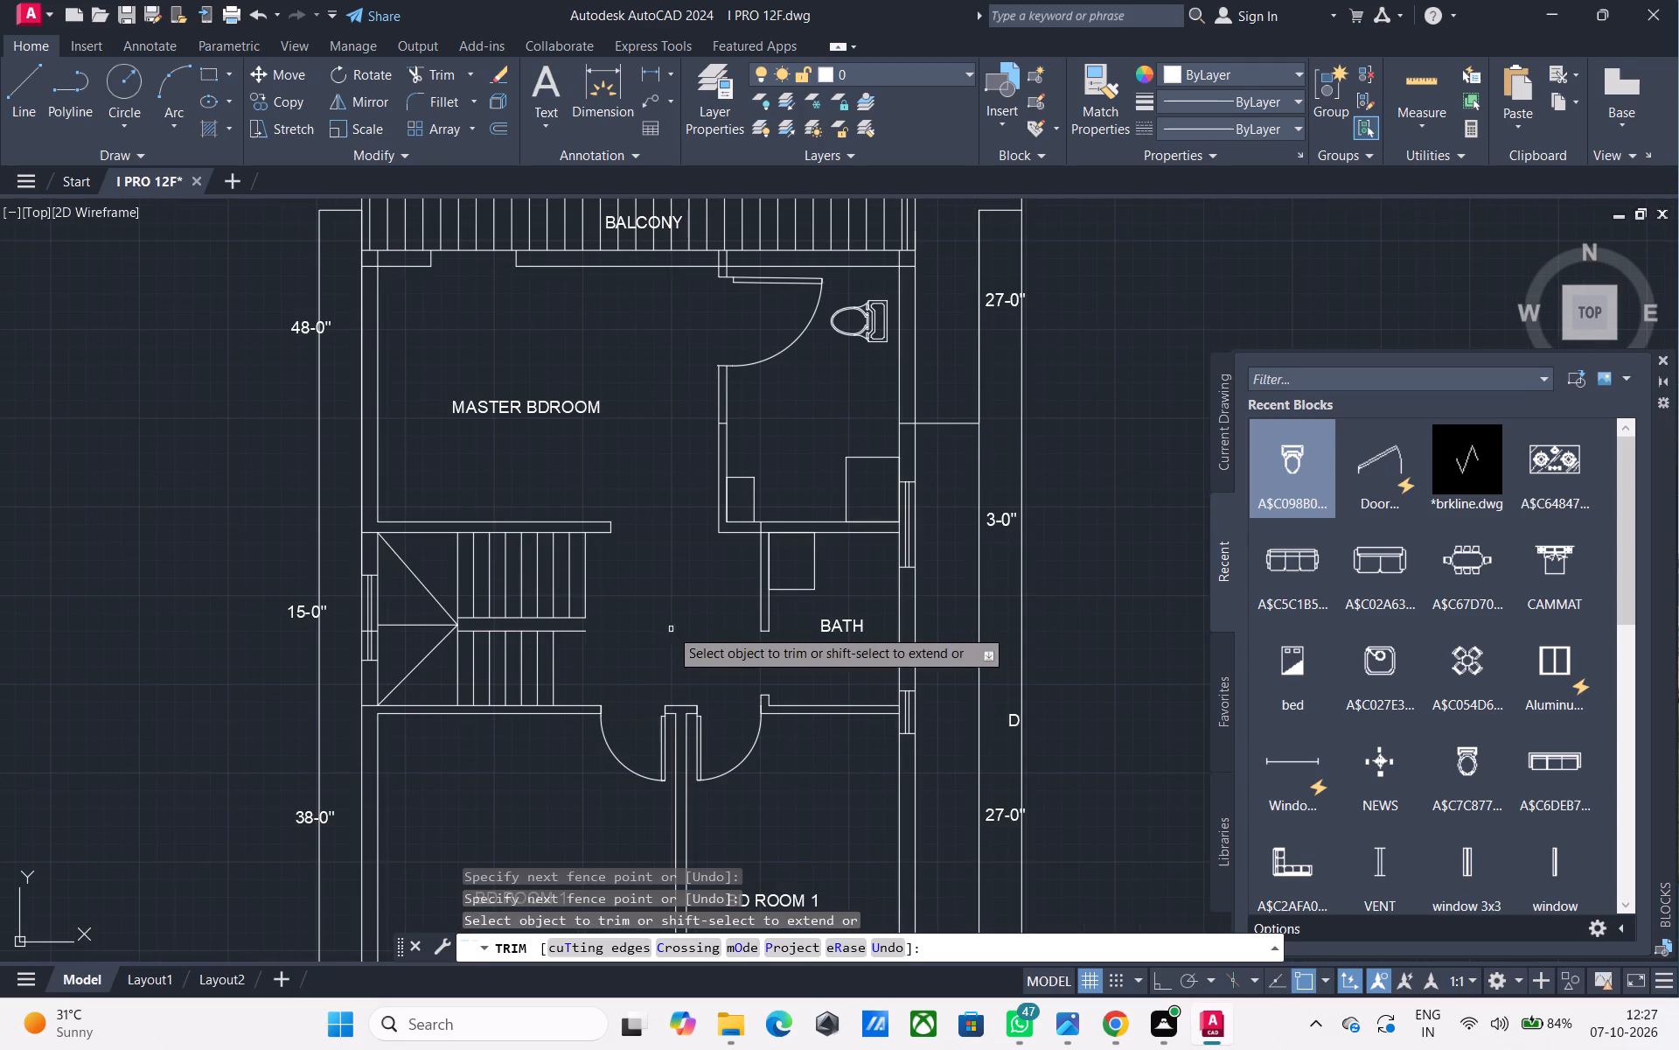
key(Escape)
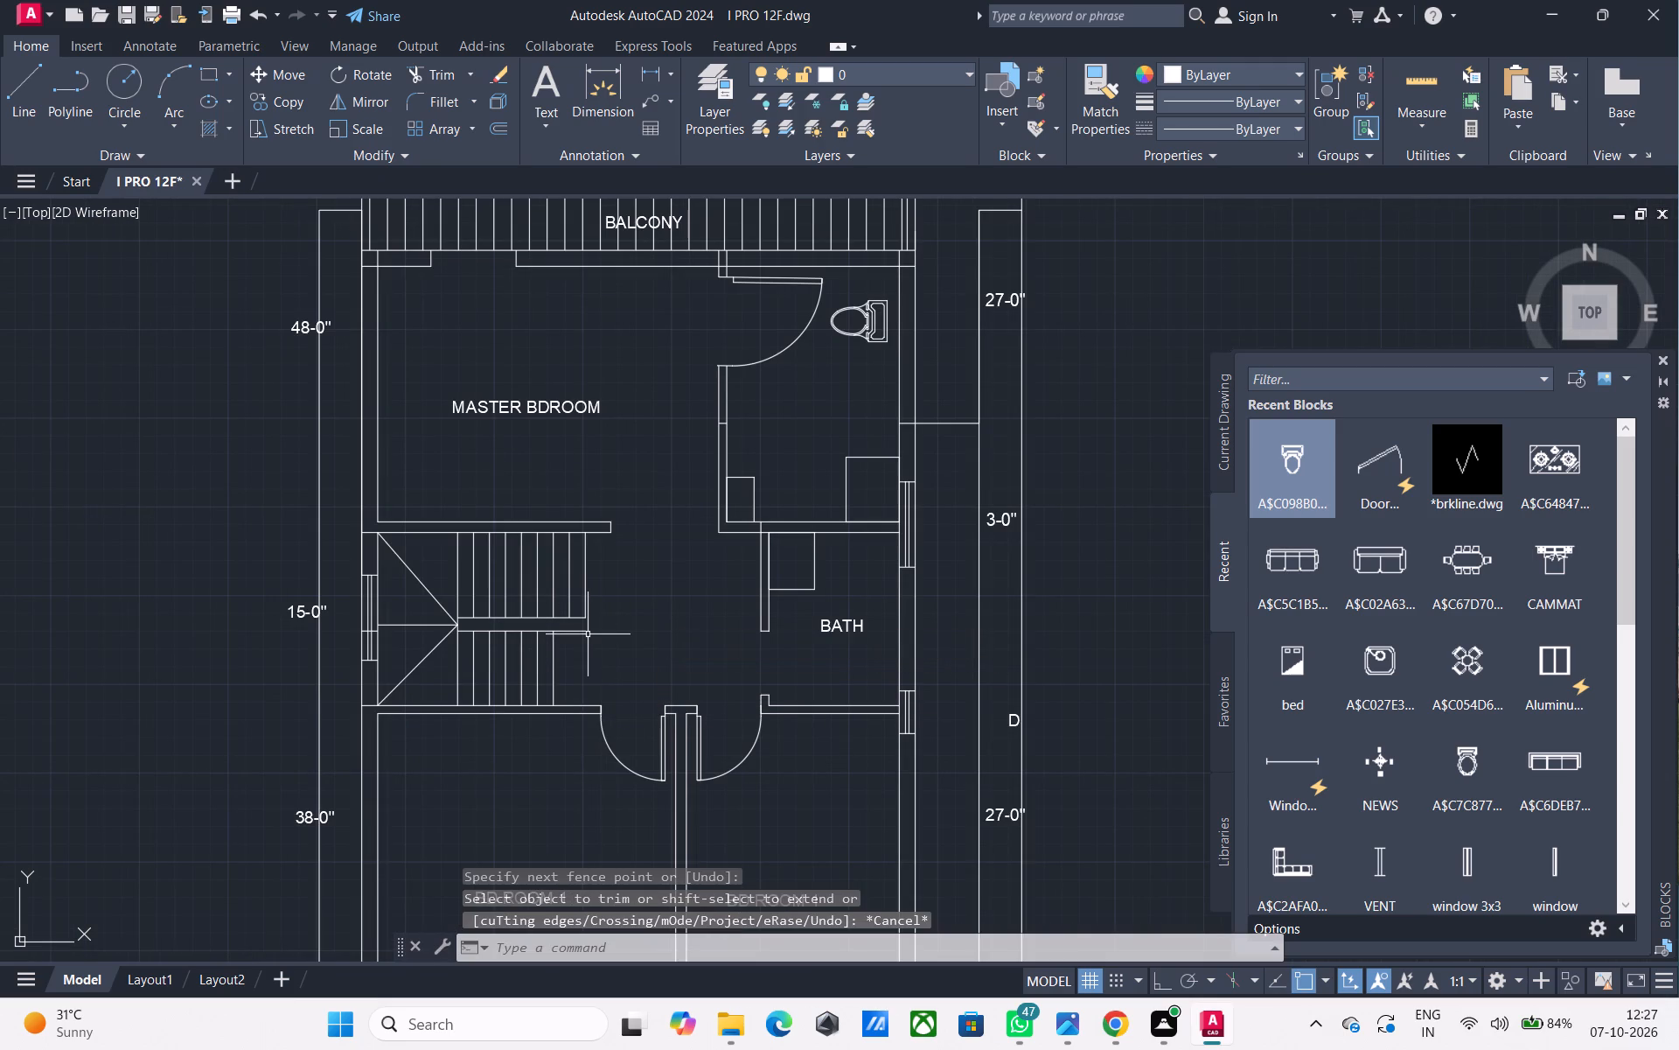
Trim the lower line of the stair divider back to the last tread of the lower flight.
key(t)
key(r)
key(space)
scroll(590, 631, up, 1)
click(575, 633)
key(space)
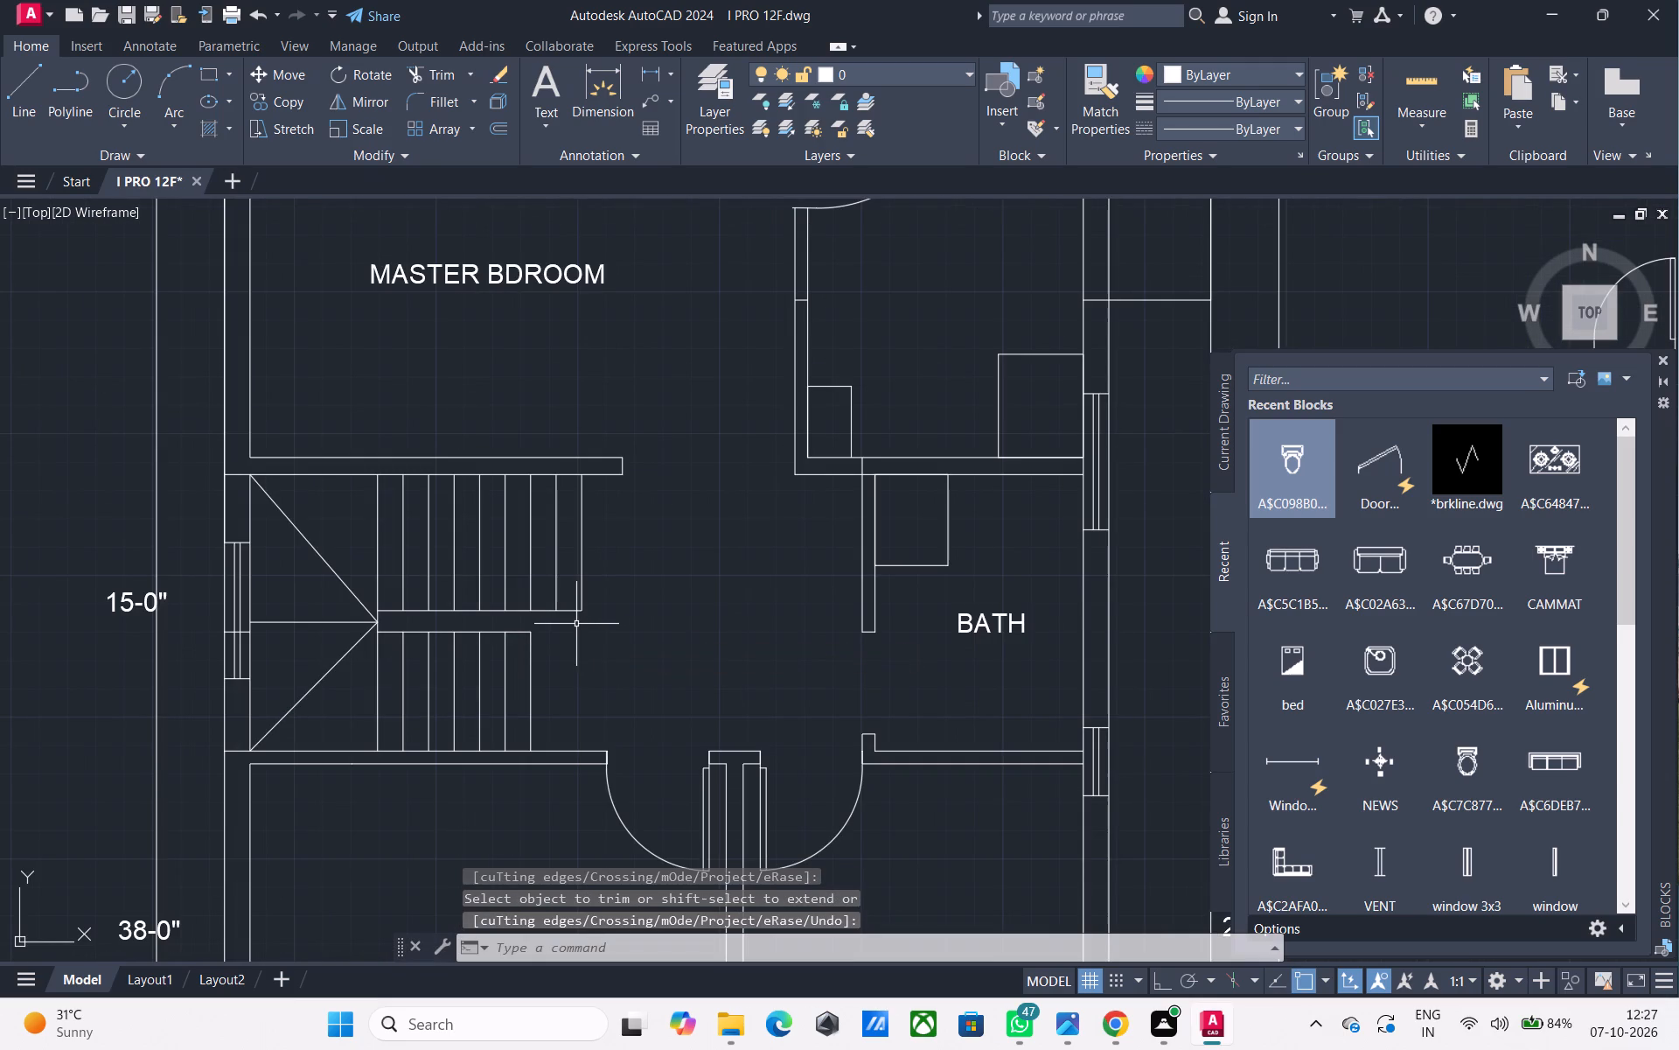
Draw the stair divider's lower line from the lower flight's last tread to the upper flight's end, closing it up to the divider's upper line.
text(L)
key(space)
click(530, 626)
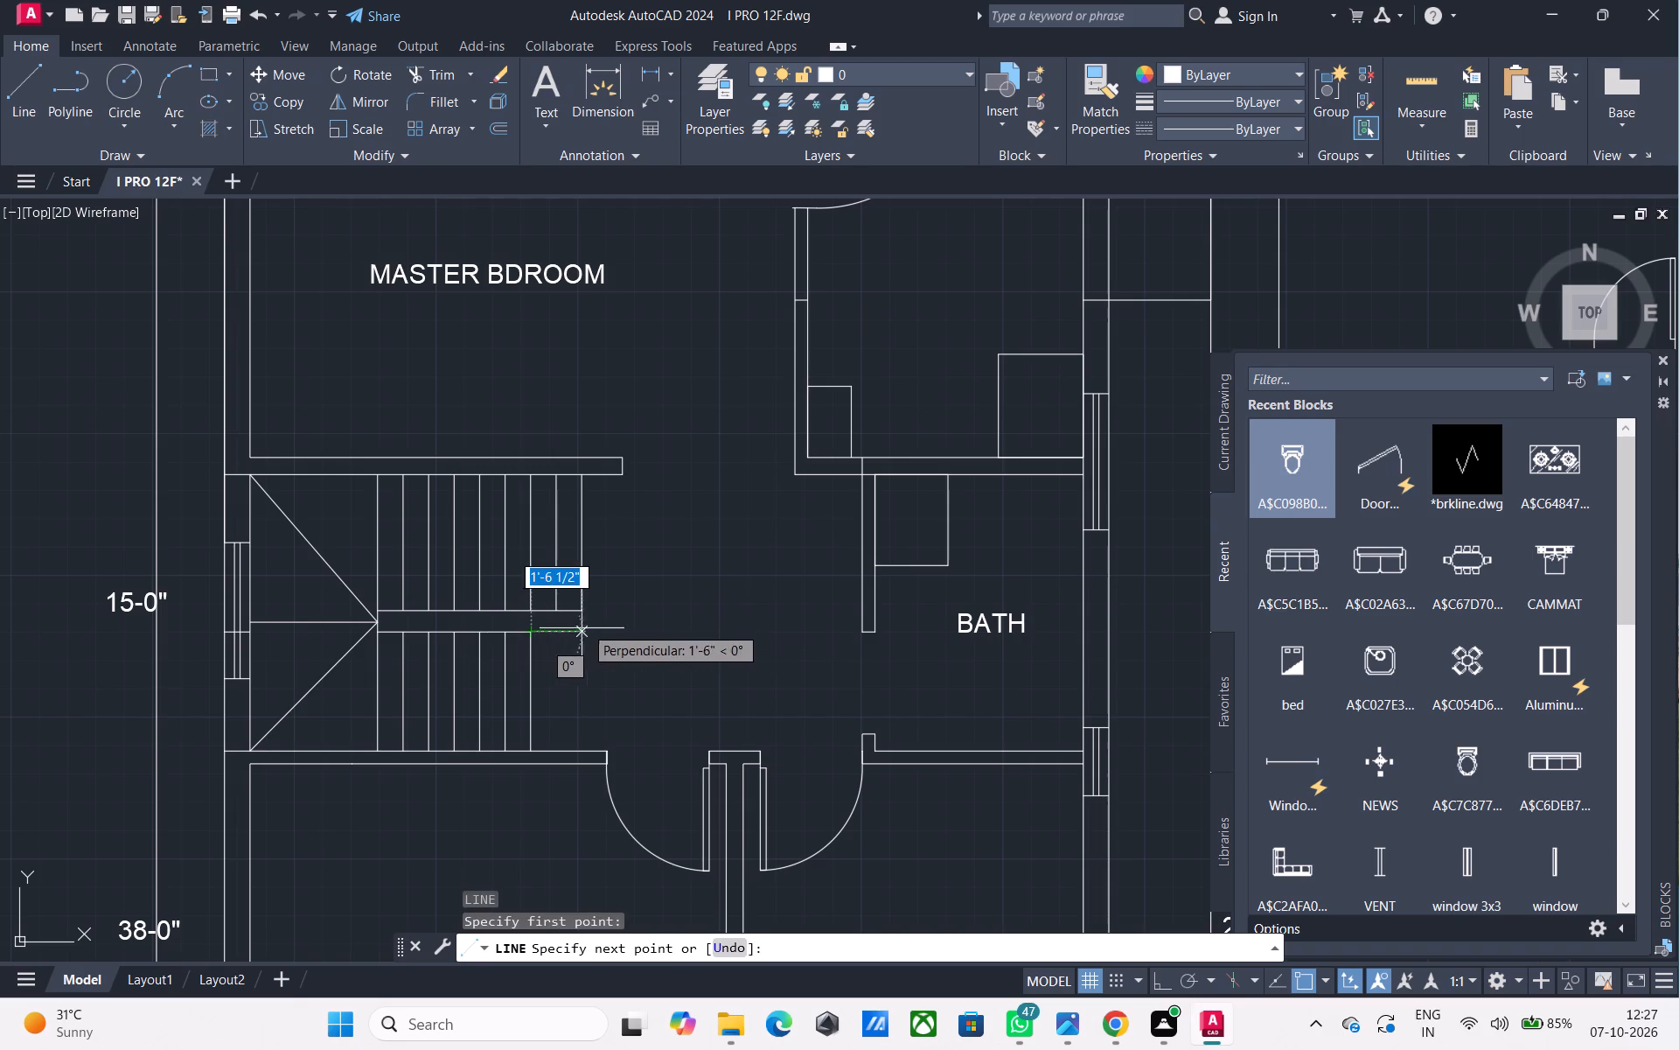
click(582, 626)
click(581, 614)
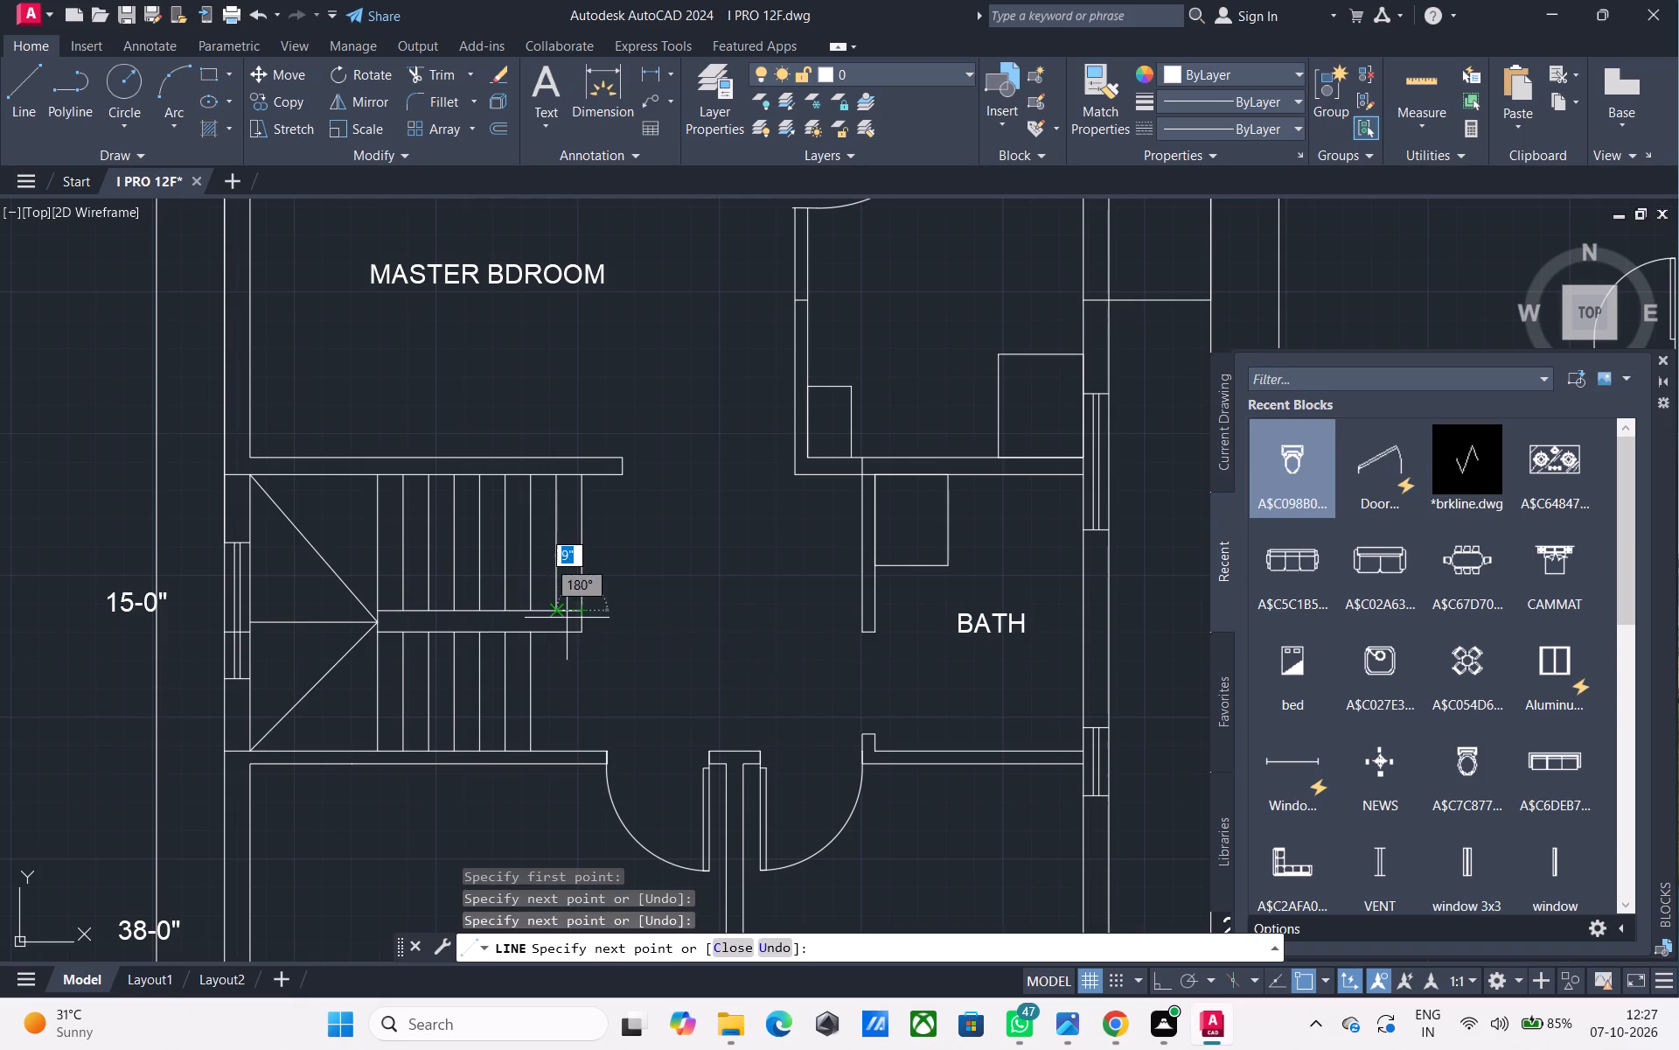
key(Escape)
Save the drawing.
middle_drag(574, 639, 582, 538)
scroll(582, 538, up, 1)
scroll(582, 538, down, 2)
middle_drag(582, 539, 565, 527)
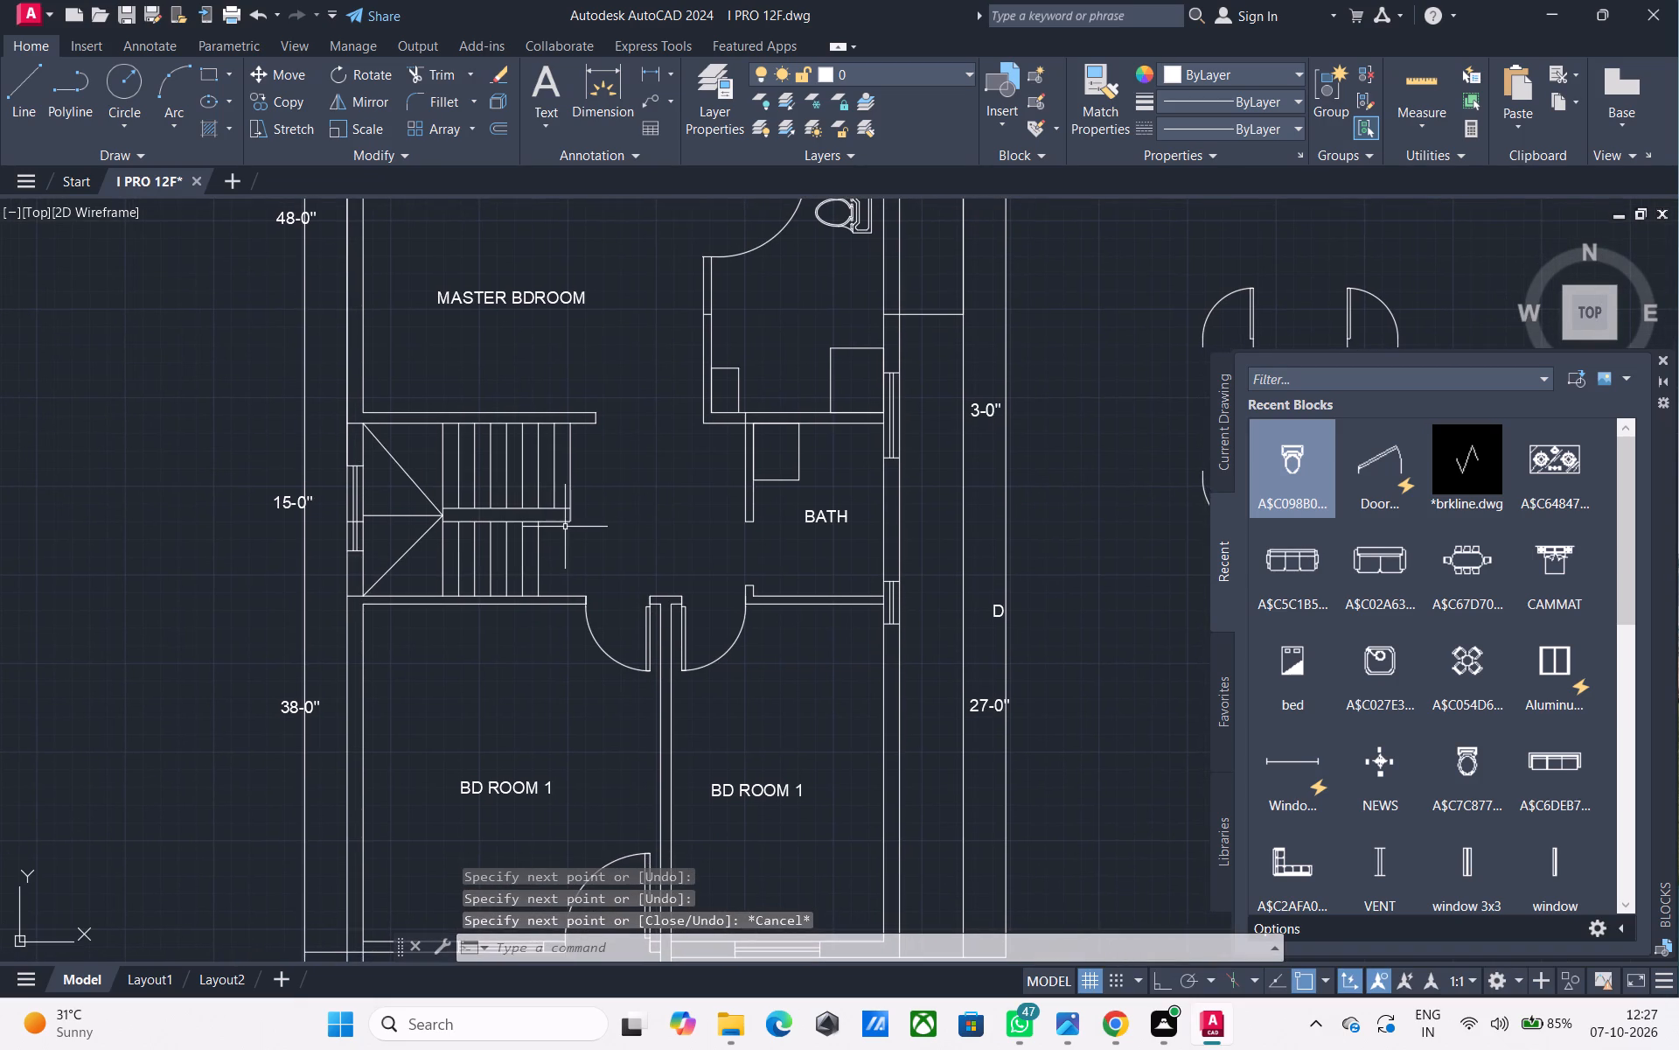
key(ctrl+s)
Examine the upper floor plan beside the ground floor plan, from the balcony down to the bedrooms.
scroll(566, 532, down, 1)
middle_drag(568, 550, 530, 487)
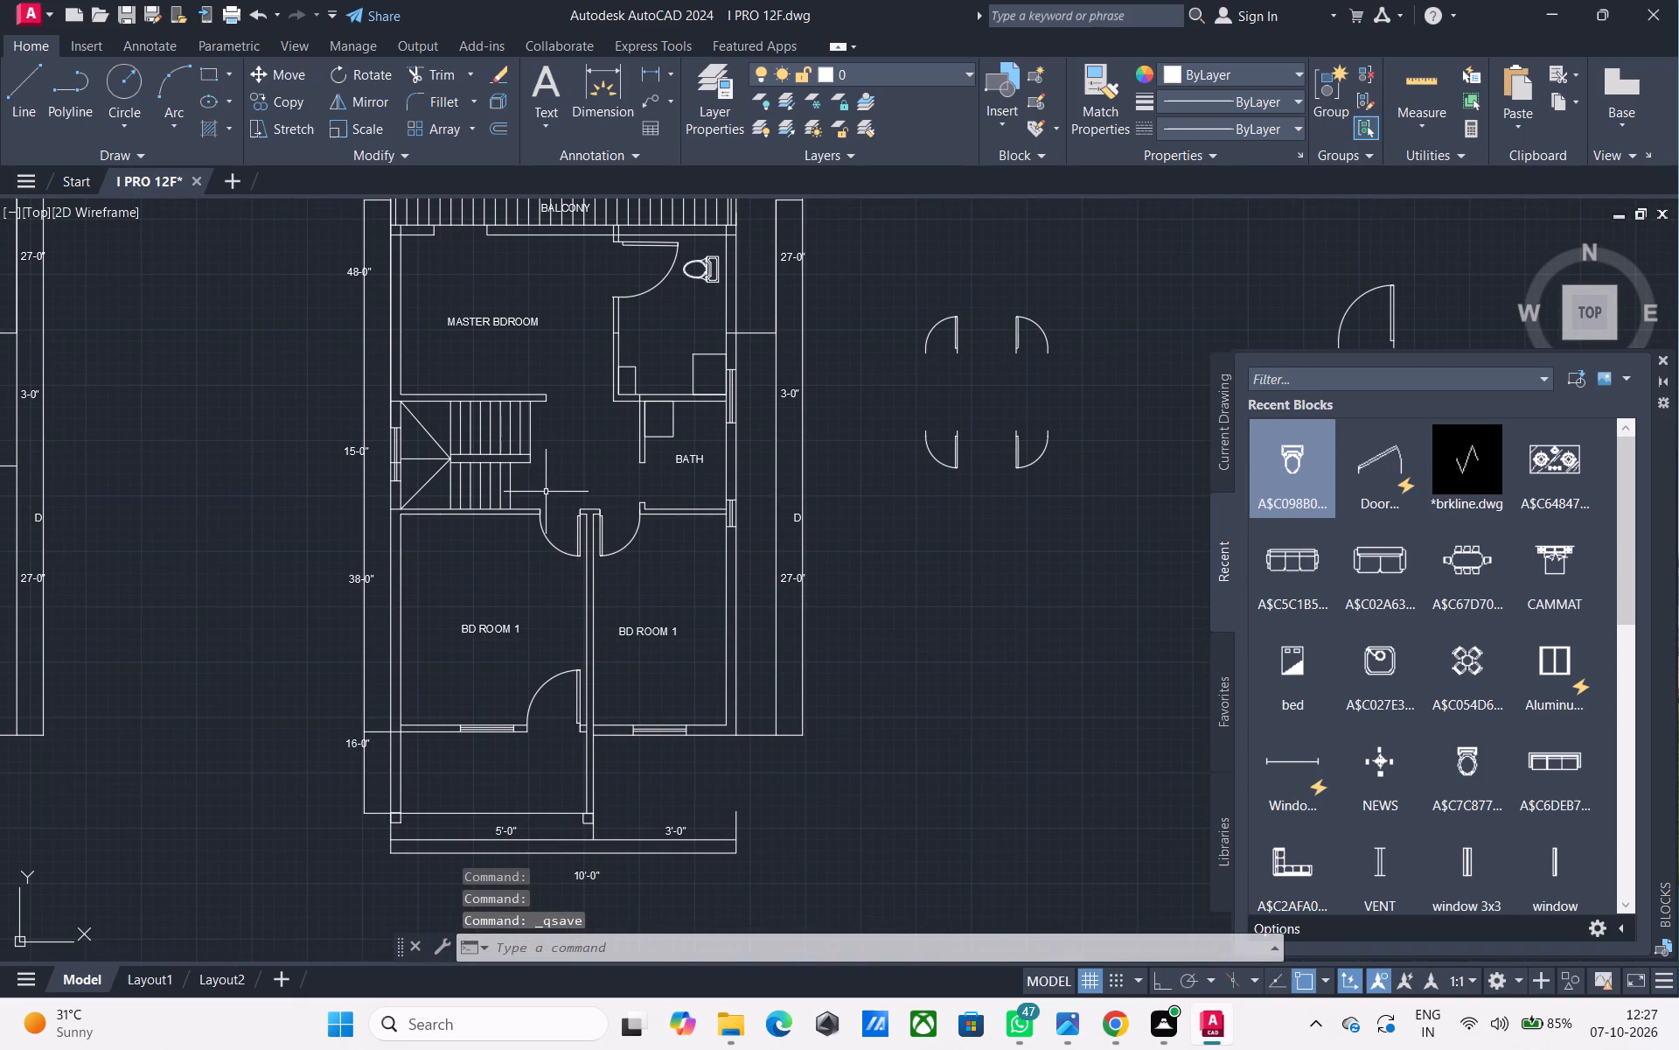
middle_drag(576, 535, 540, 515)
scroll(543, 512, down, 2)
middle_drag(543, 512, 677, 578)
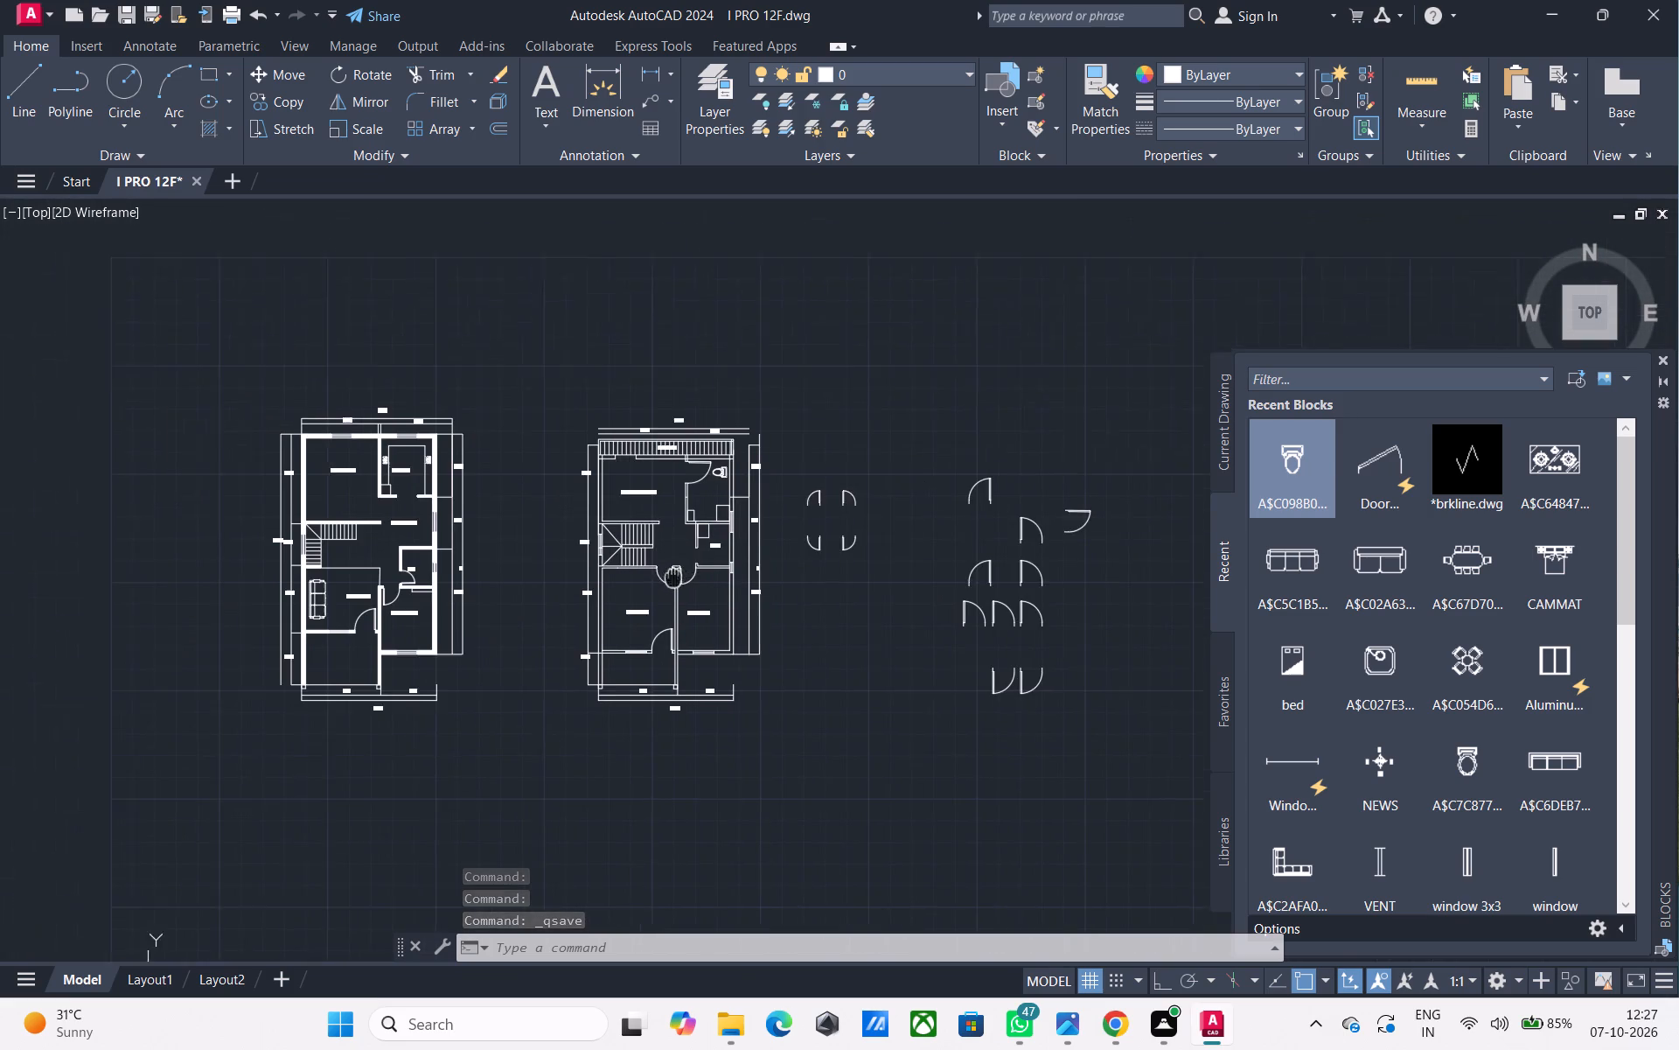
middle_drag(700, 575, 653, 561)
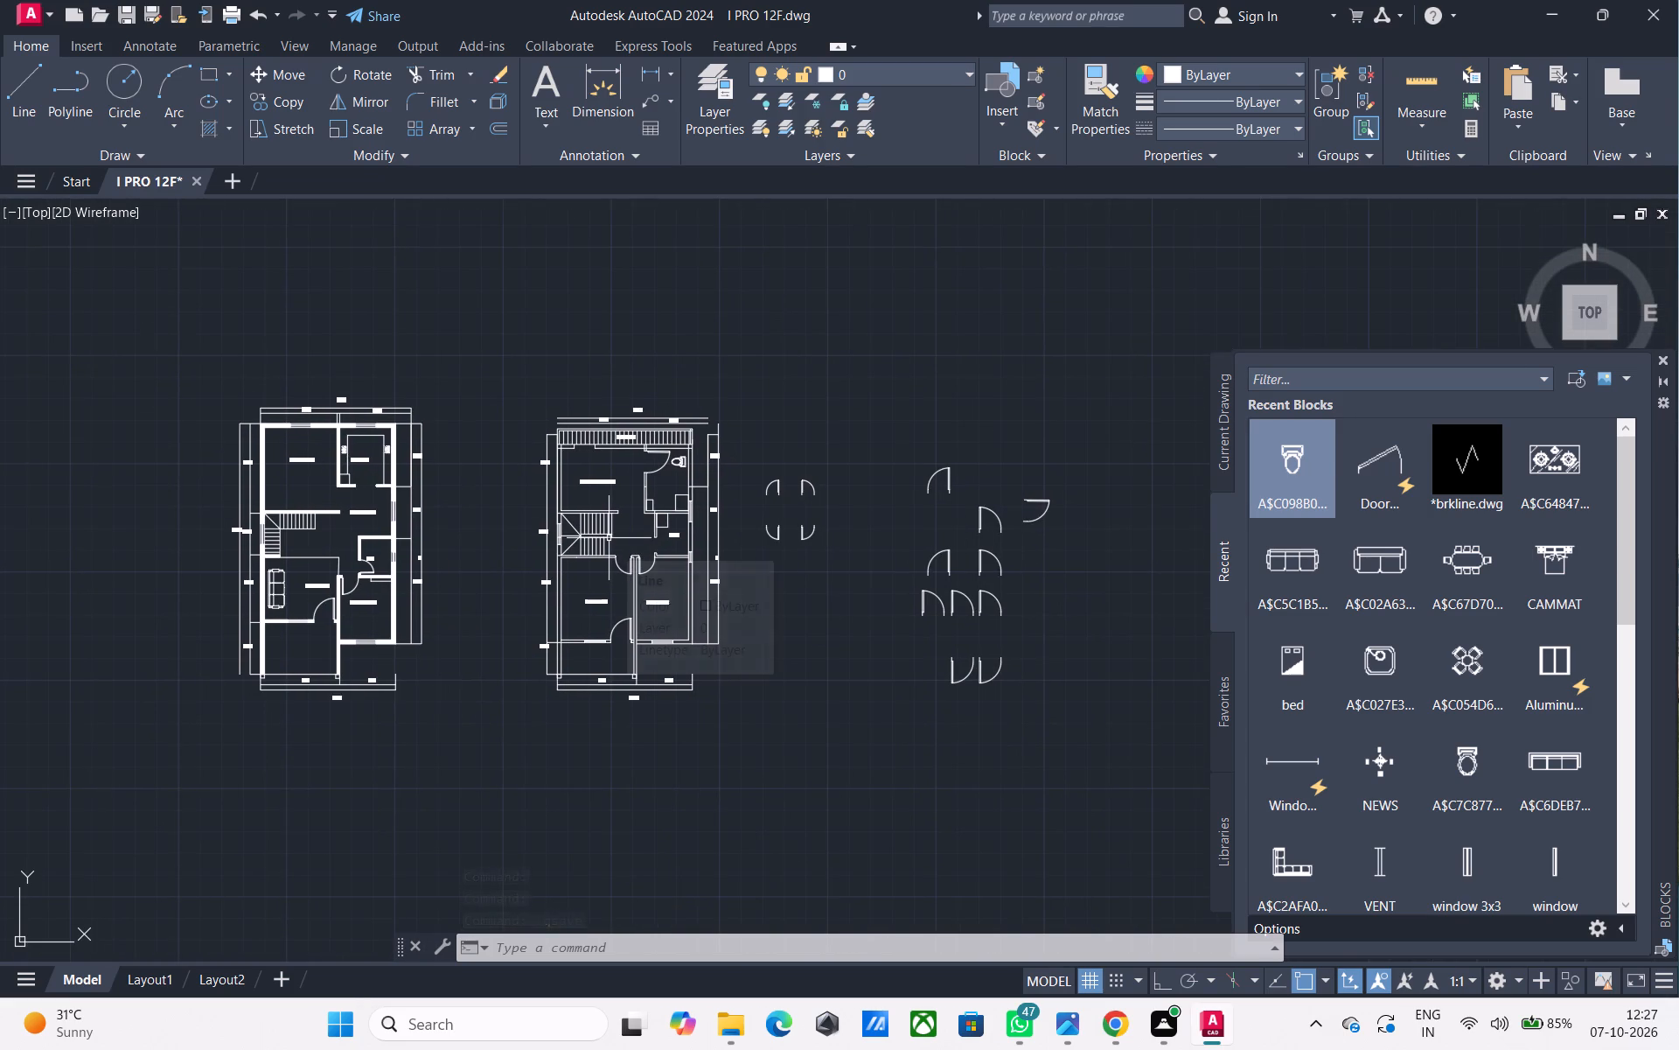
middle_drag(570, 529, 587, 605)
scroll(629, 597, up, 2)
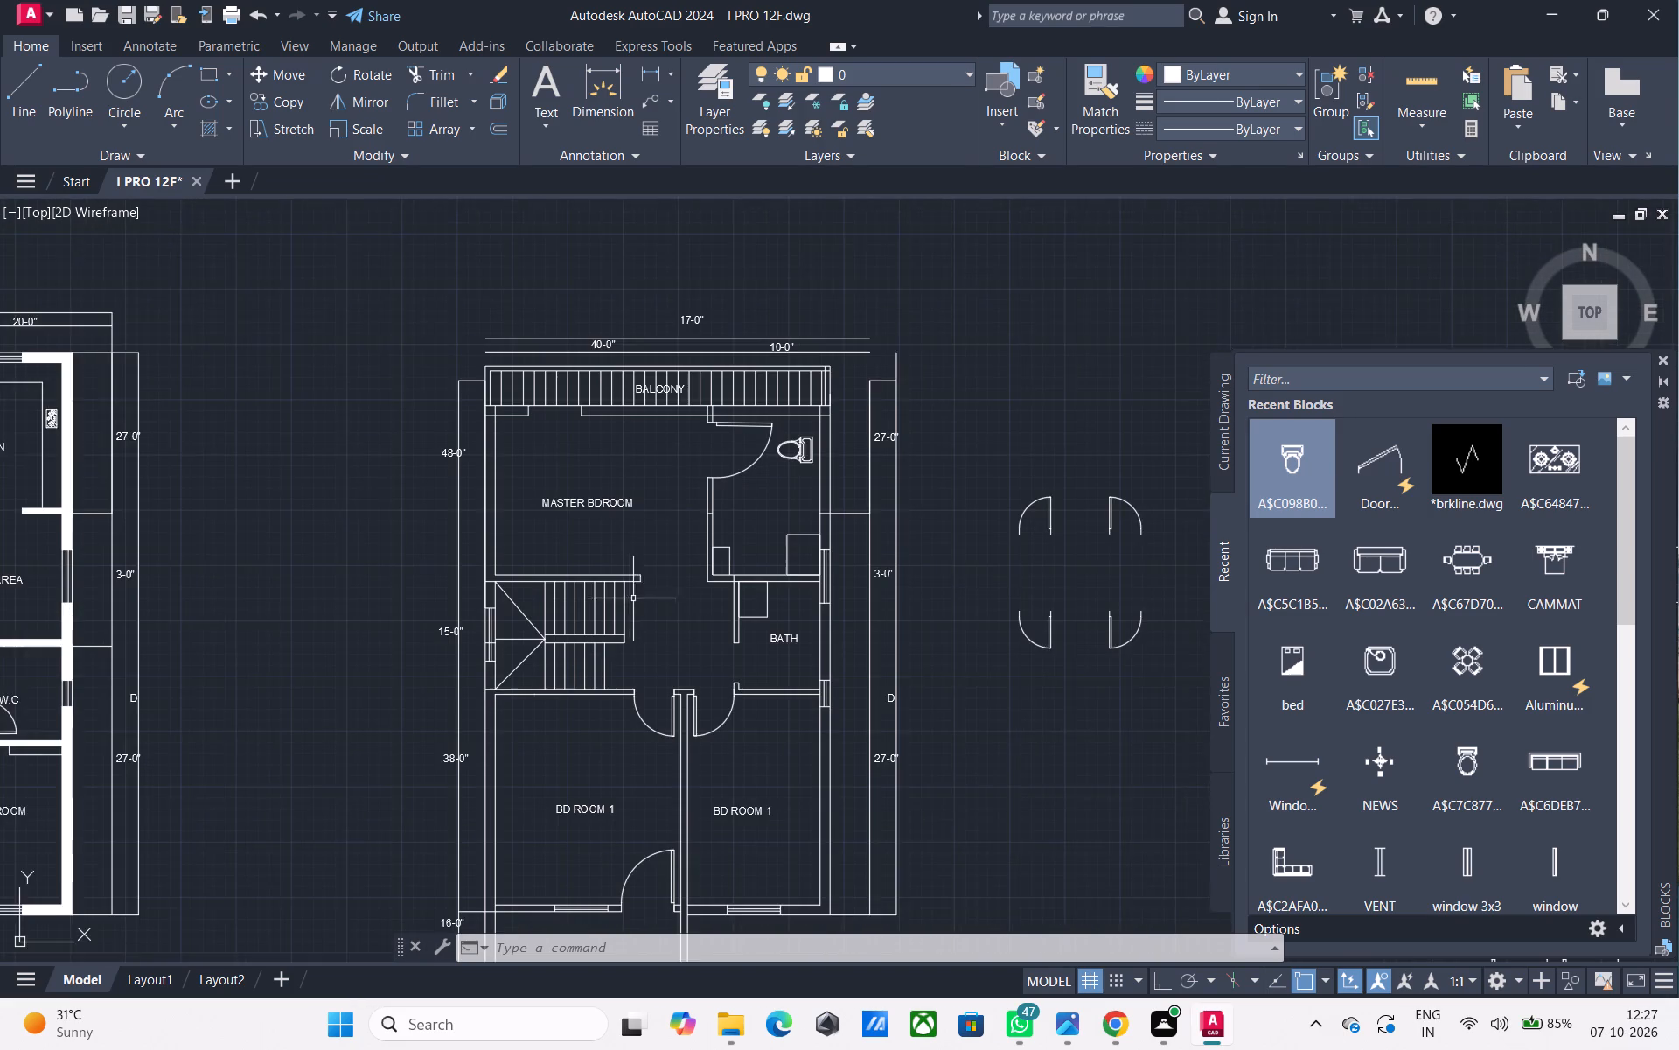
middle_drag(637, 602, 573, 583)
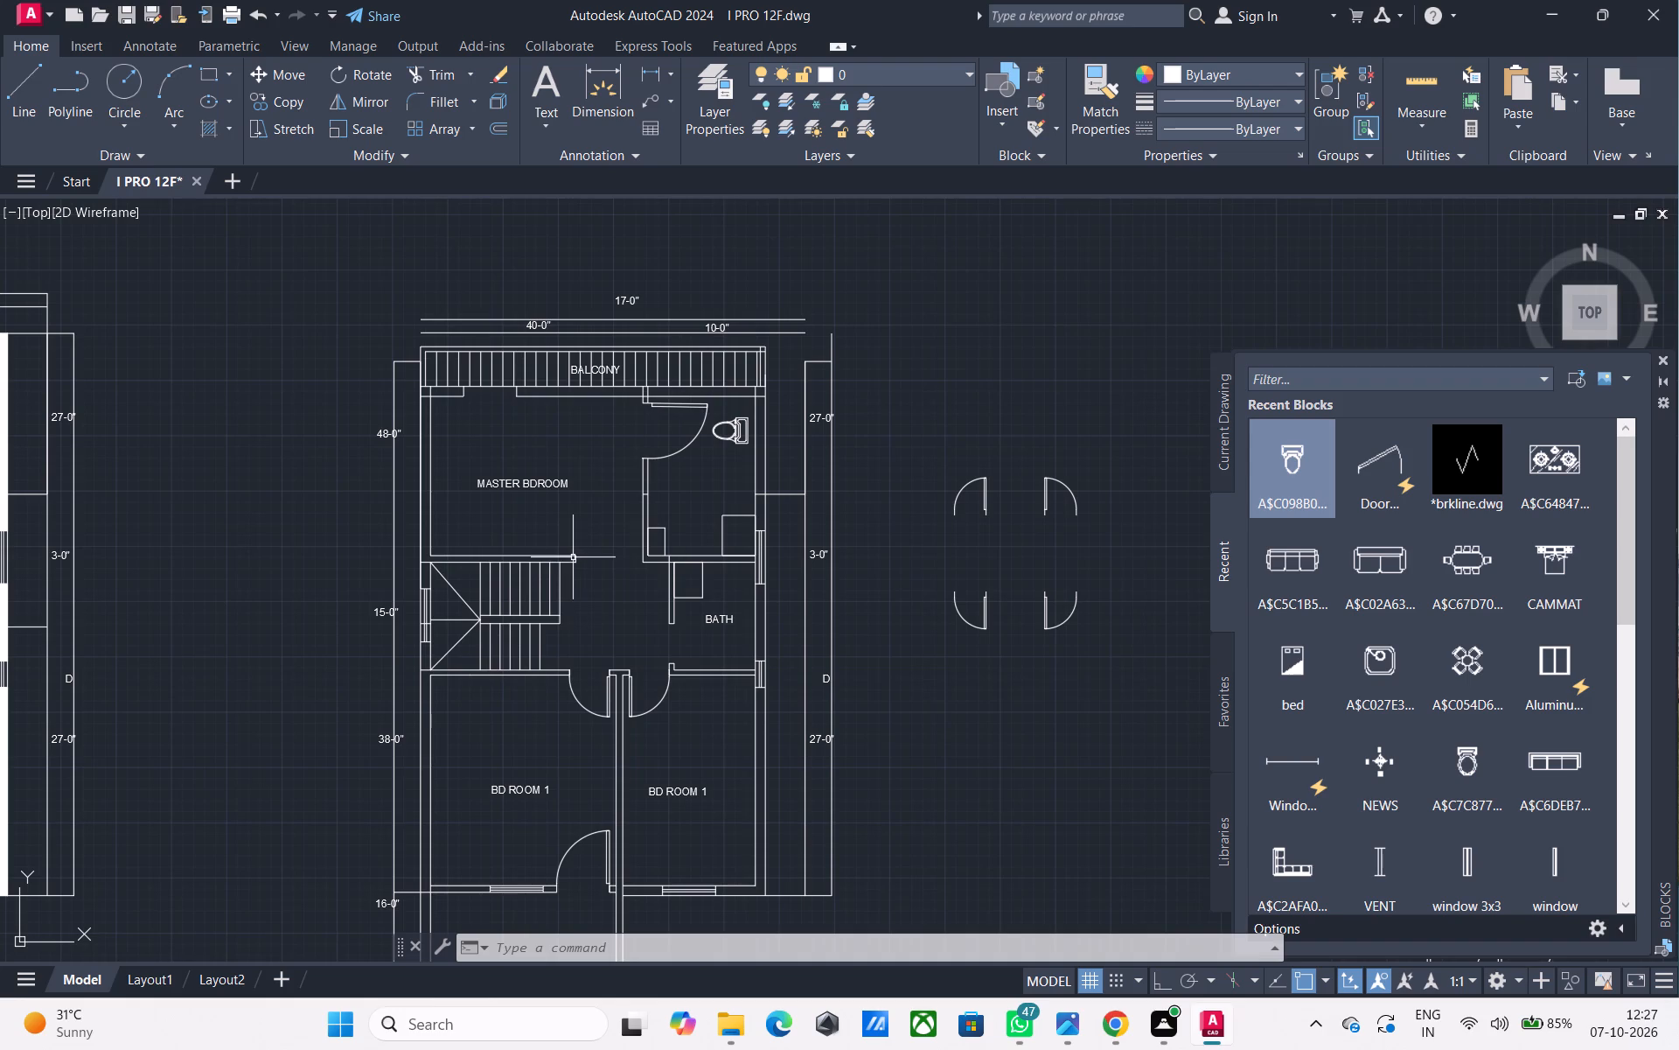
scroll(566, 549, down, 1)
middle_drag(566, 549, 487, 556)
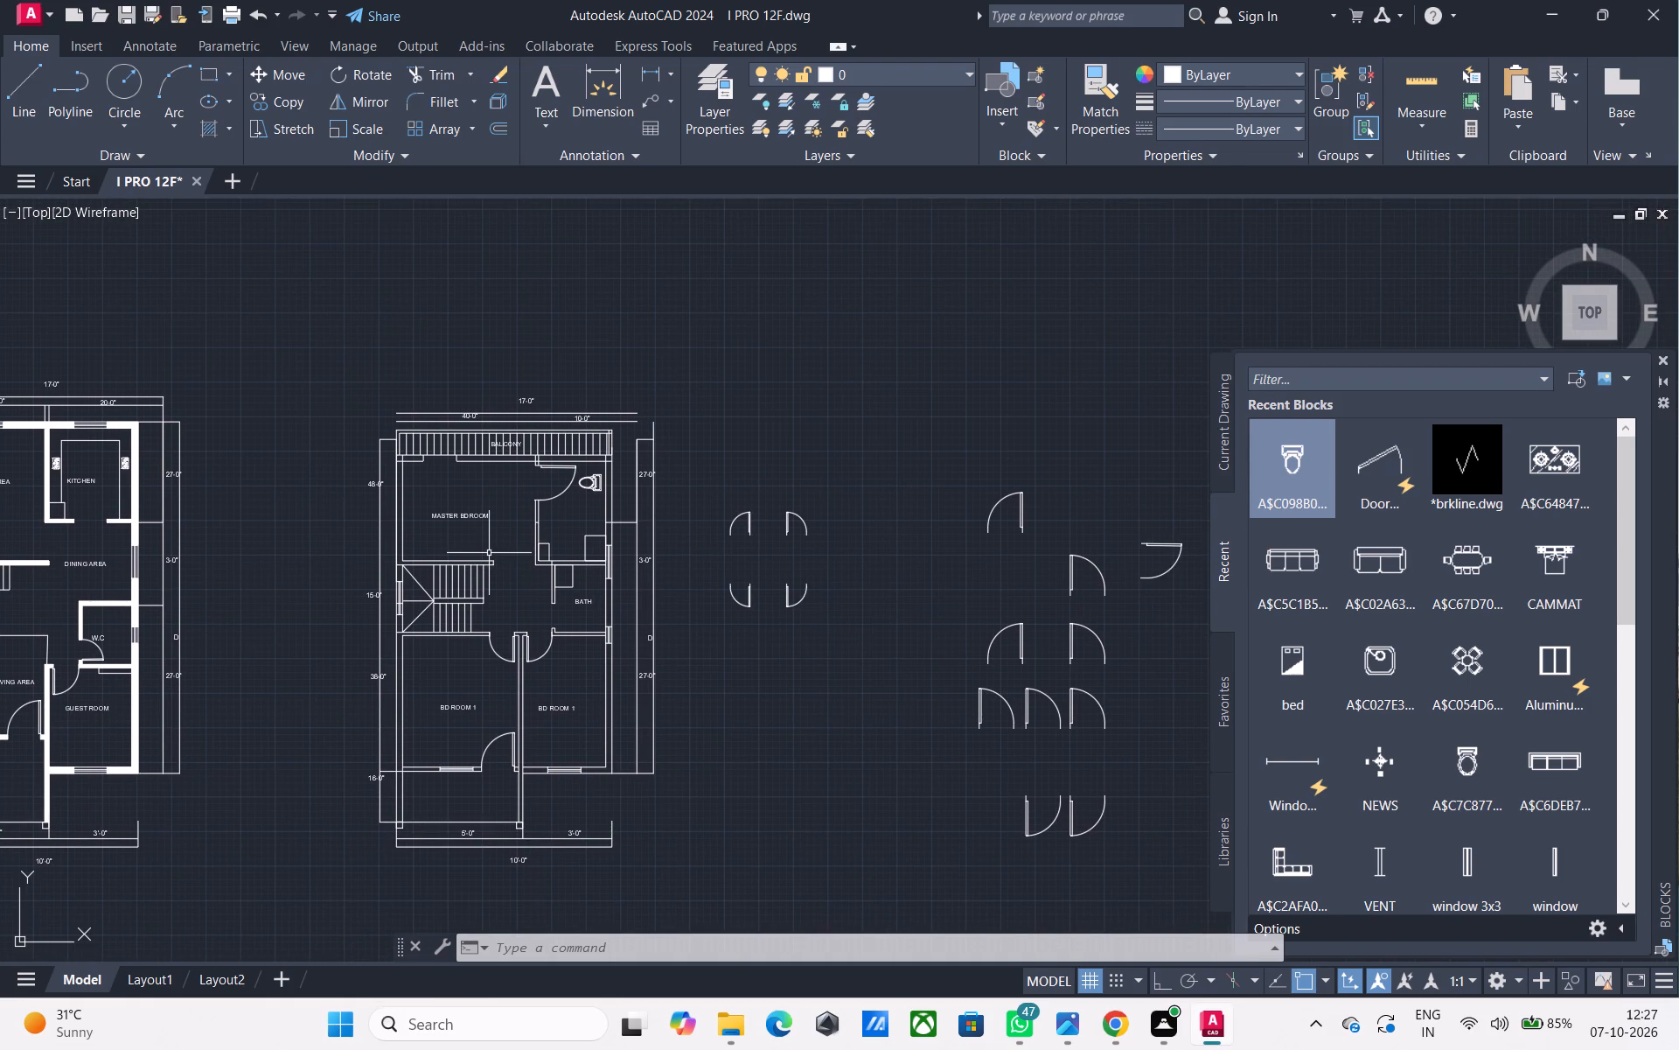
scroll(487, 548, down, 1)
middle_drag(487, 547, 461, 547)
scroll(449, 537, up, 2)
middle_drag(475, 556, 458, 530)
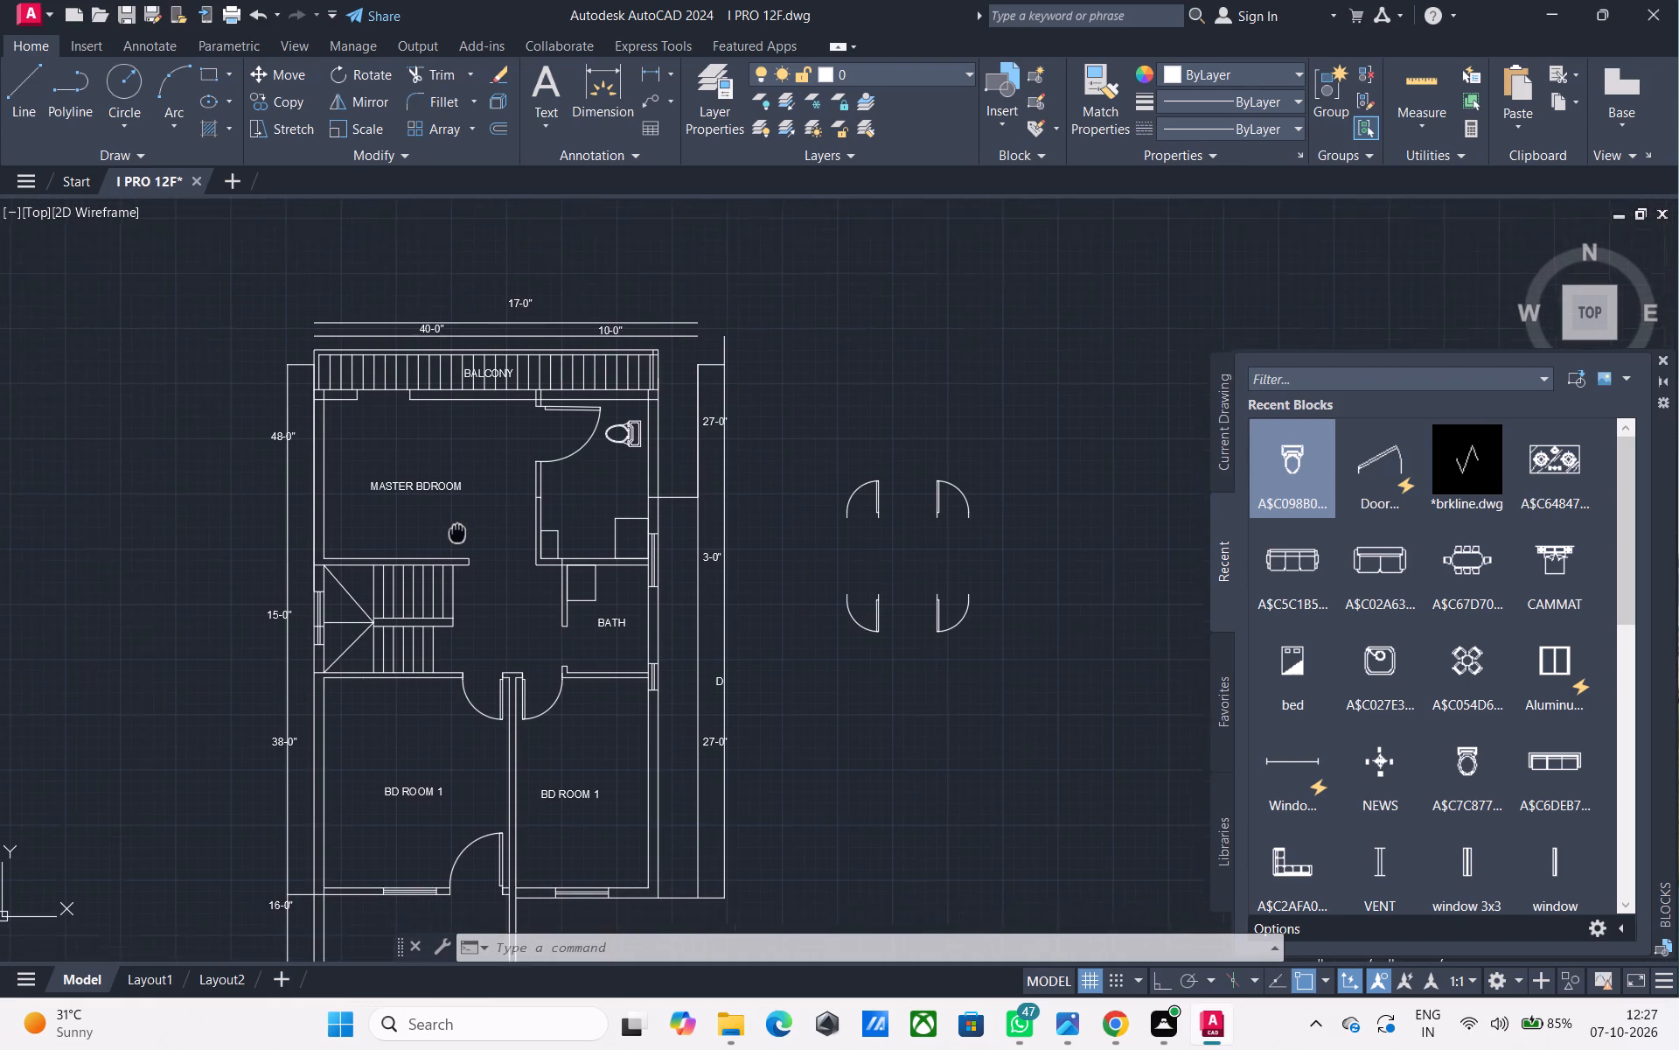
middle_drag(458, 530, 455, 495)
middle_drag(512, 558, 505, 535)
middle_drag(498, 530, 477, 515)
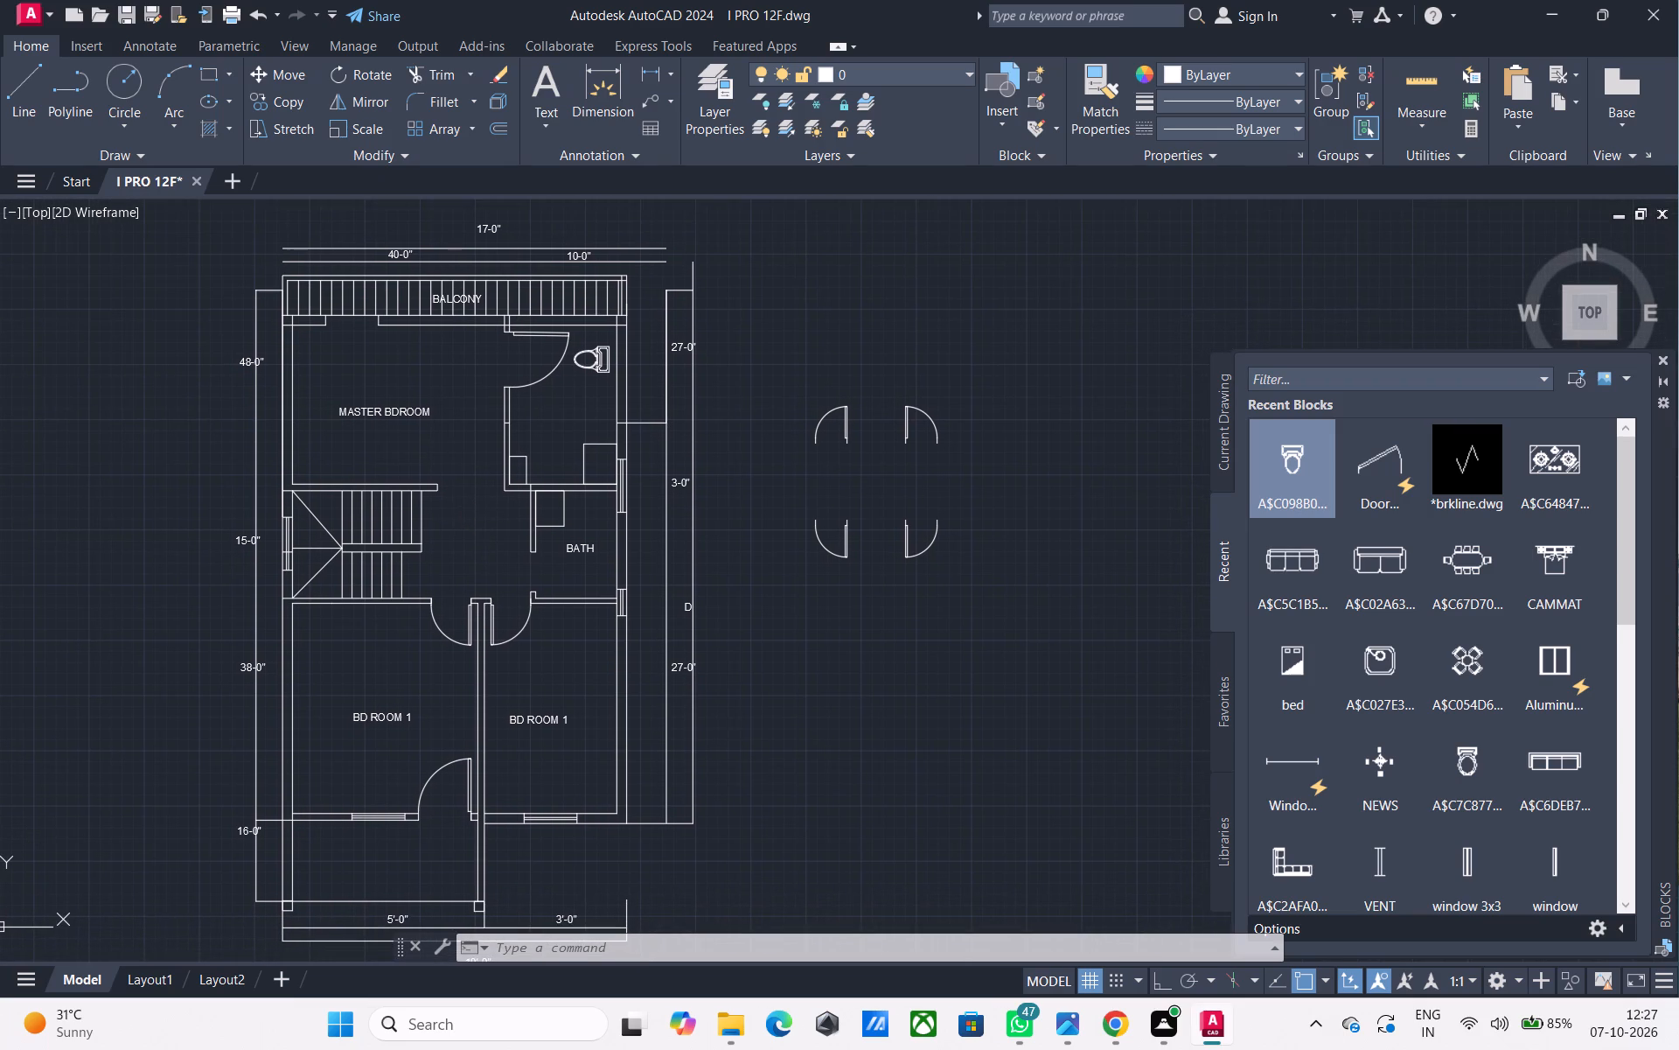
scroll(481, 528, up, 1)
scroll(483, 524, down, 1)
middle_drag(483, 530, 440, 707)
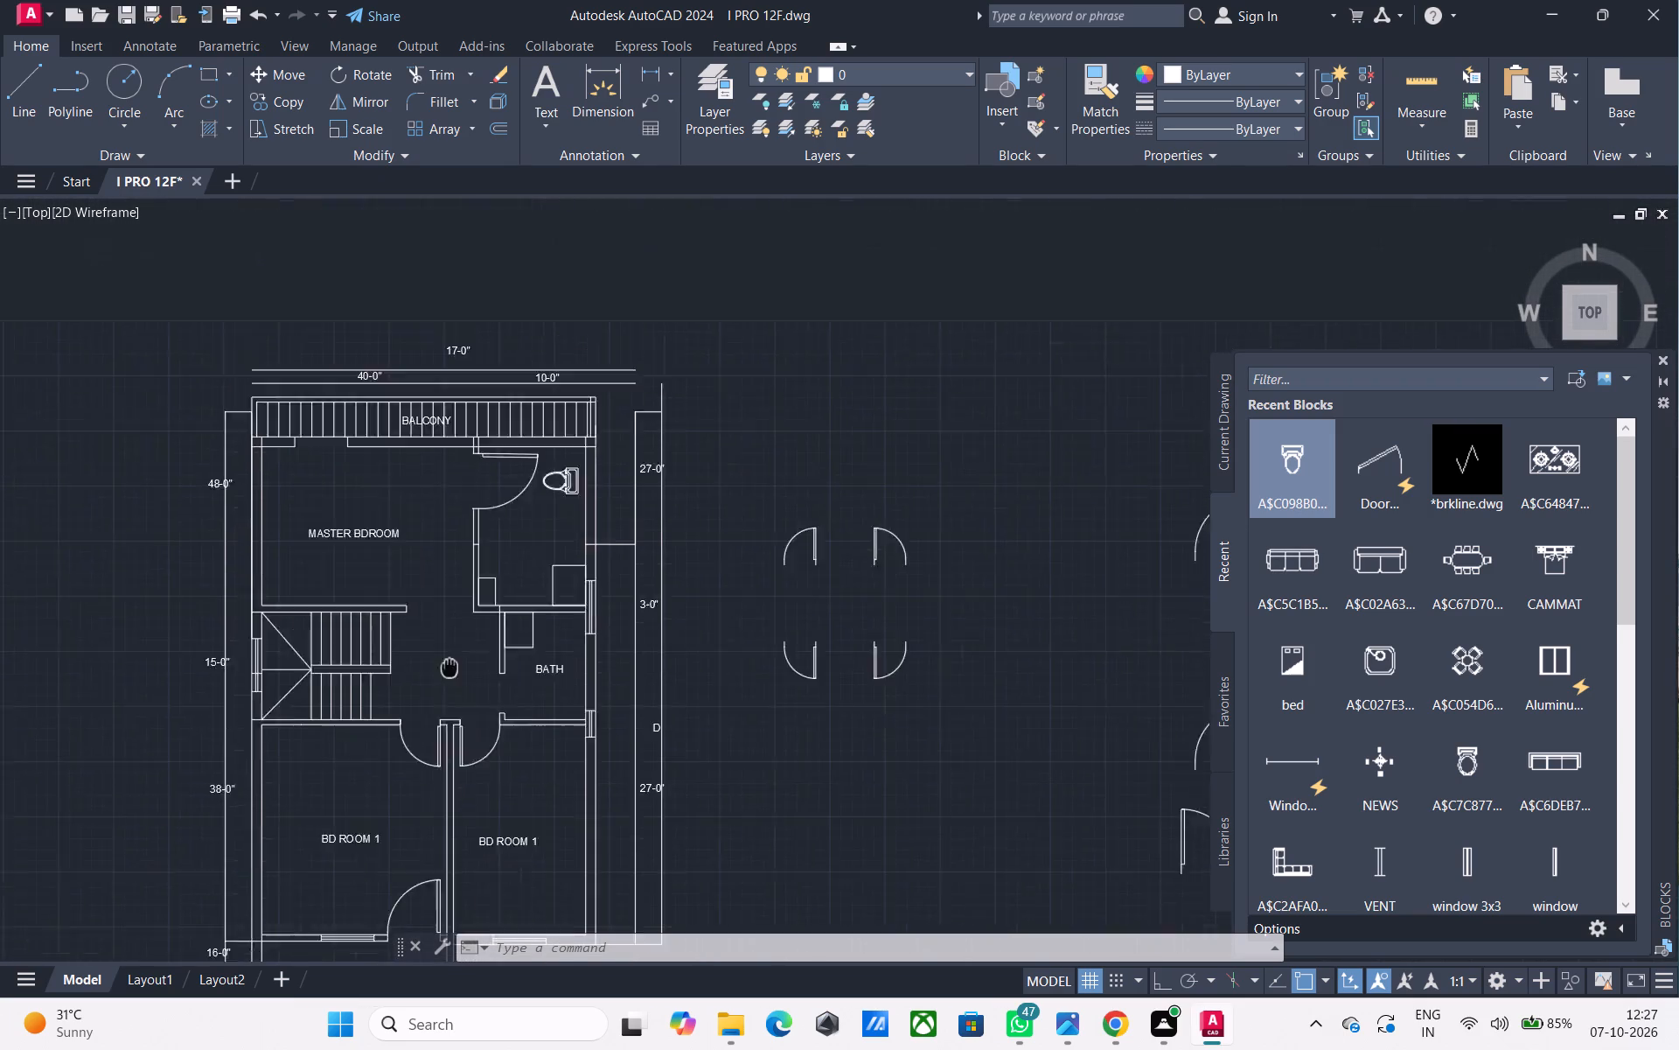
middle_drag(440, 707, 438, 713)
middle_drag(460, 427, 464, 473)
scroll(454, 443, up, 3)
scroll(454, 443, down, 2)
Draw vertical lines about 2' long from the balcony's two upper outer corners up to the outermost dimension line.
middle_drag(453, 456, 640, 421)
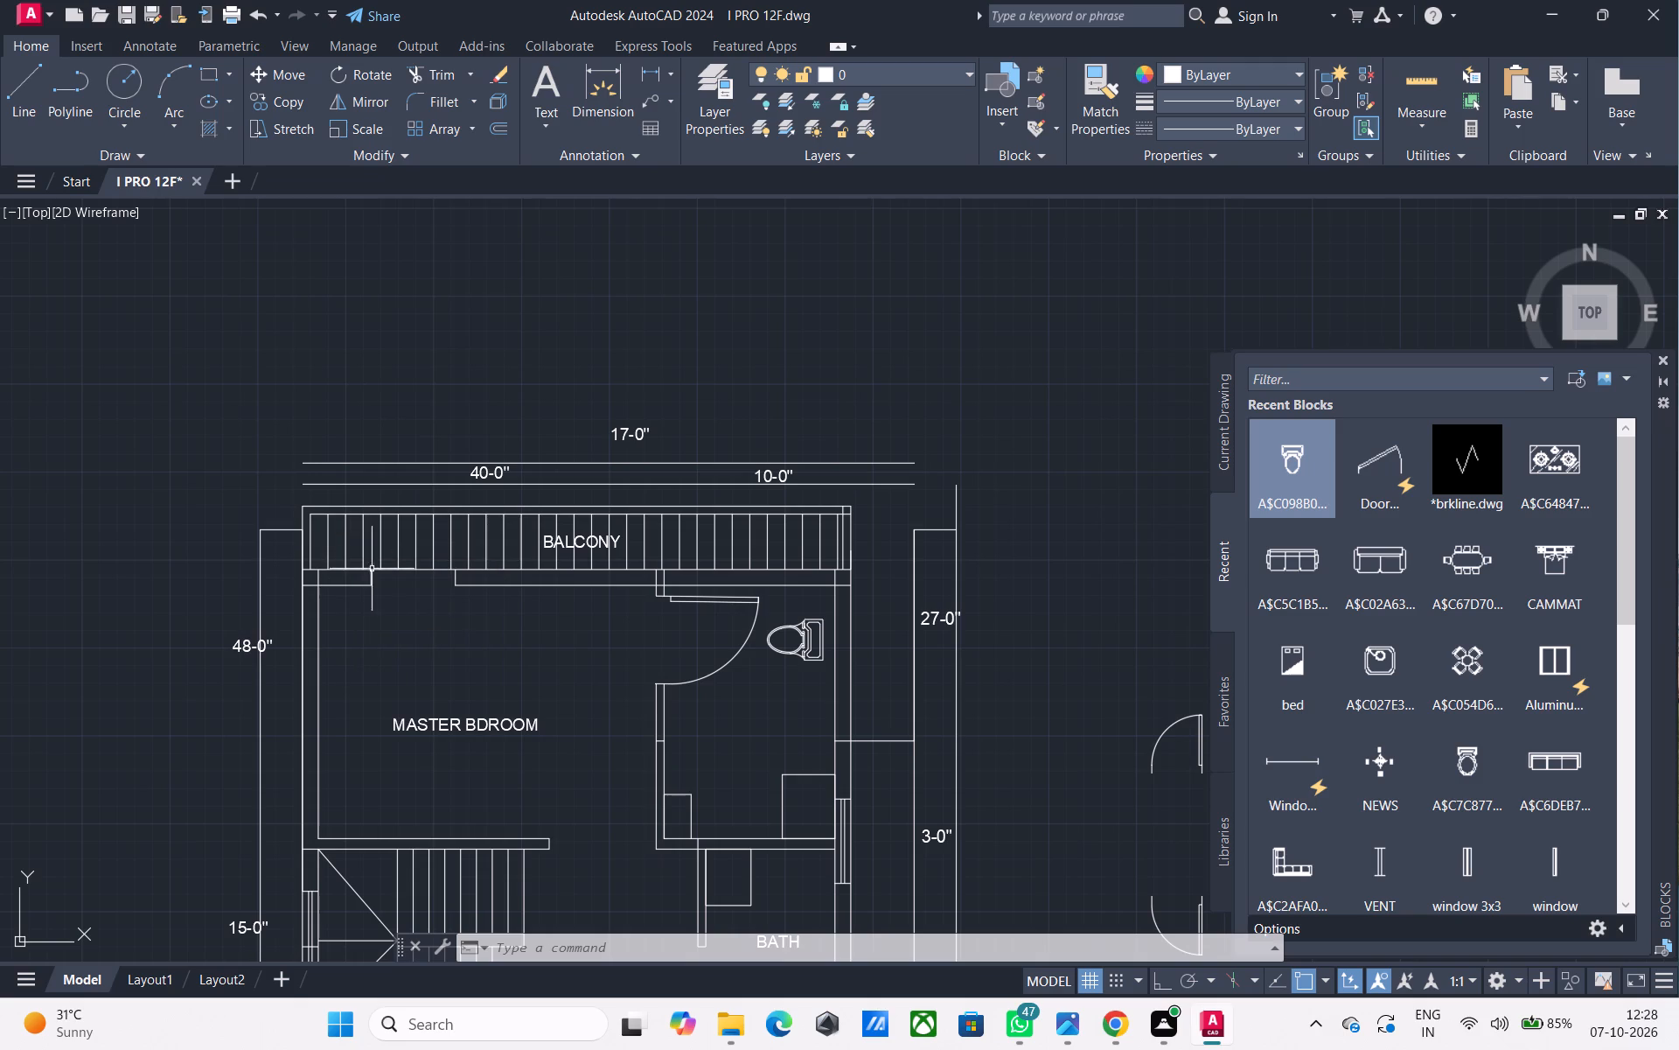
middle_drag(447, 609, 442, 605)
middle_drag(442, 605, 382, 555)
text(L)
key(space)
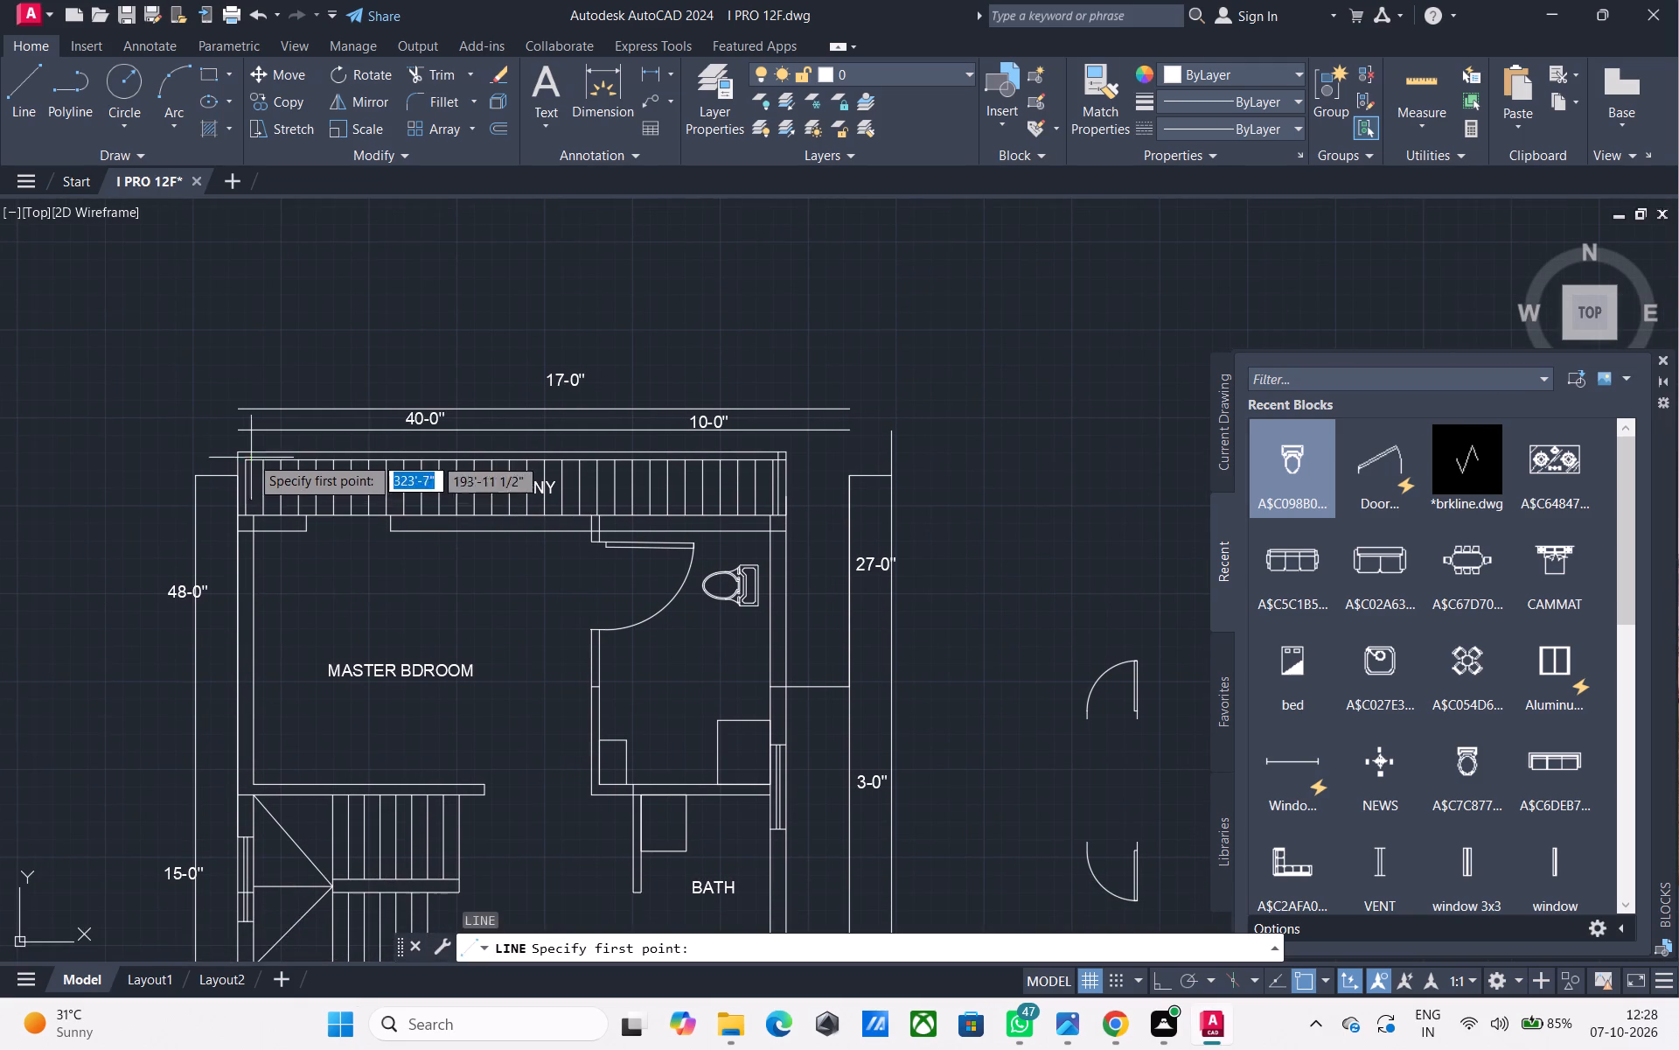
click(234, 447)
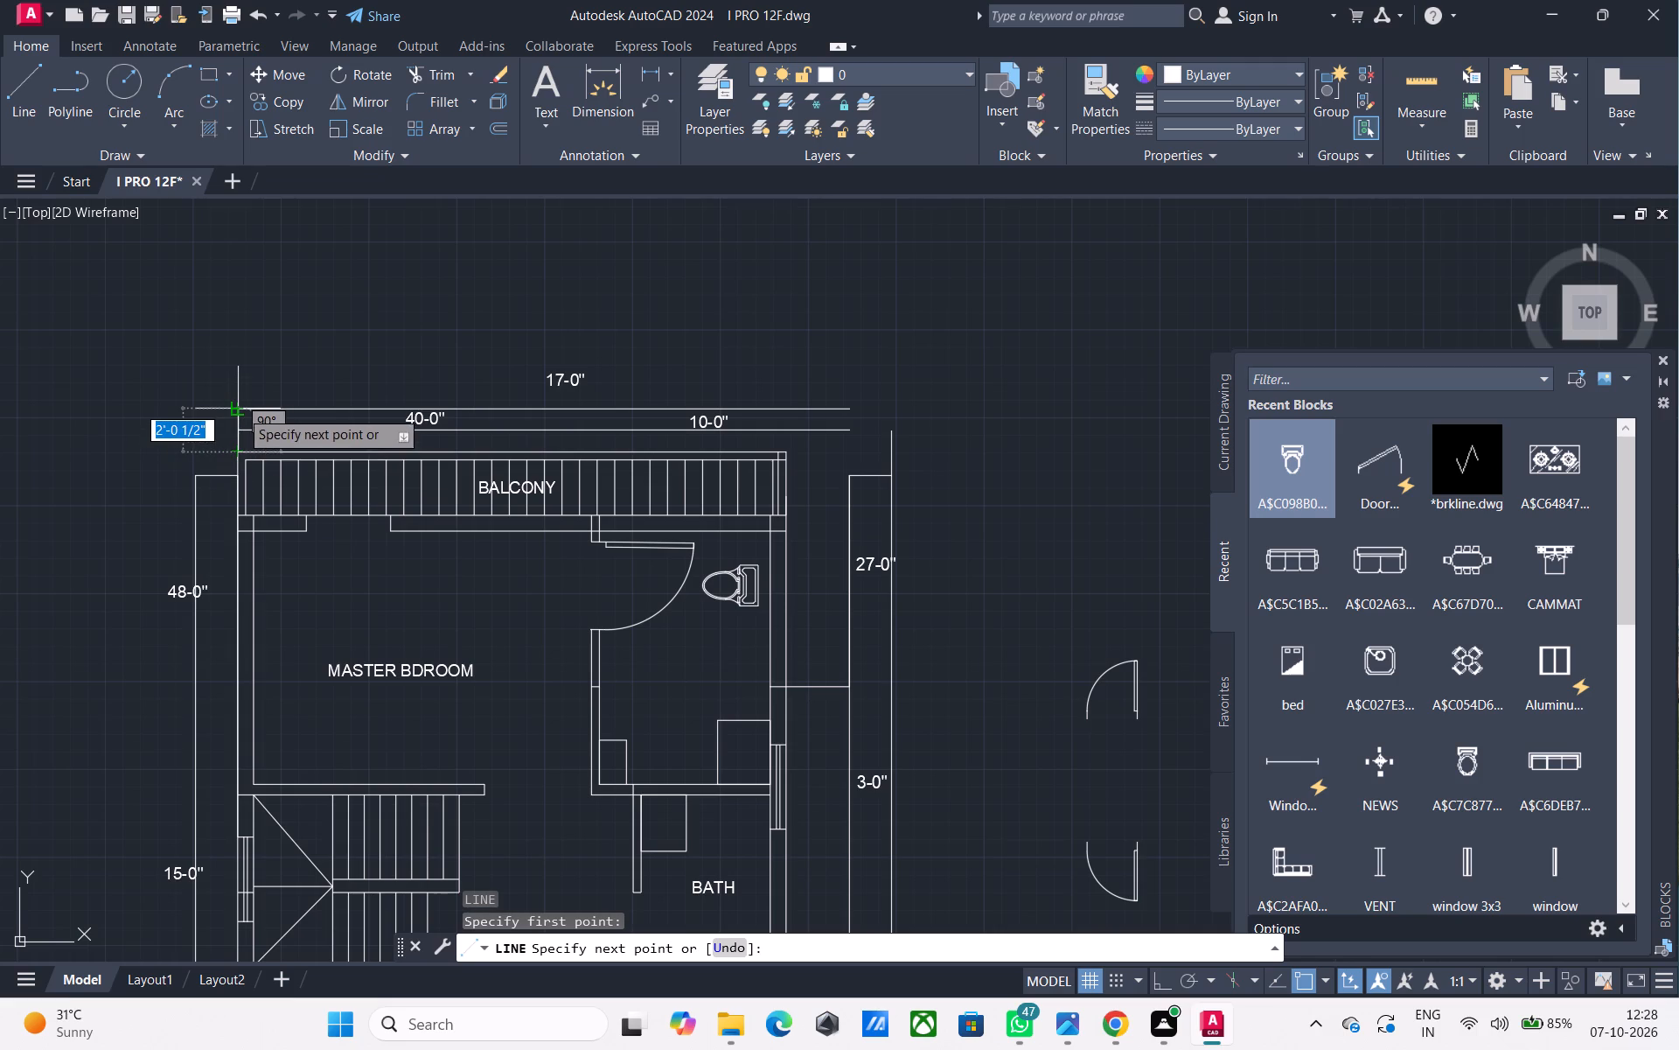
click(240, 409)
key(space)
key(space)
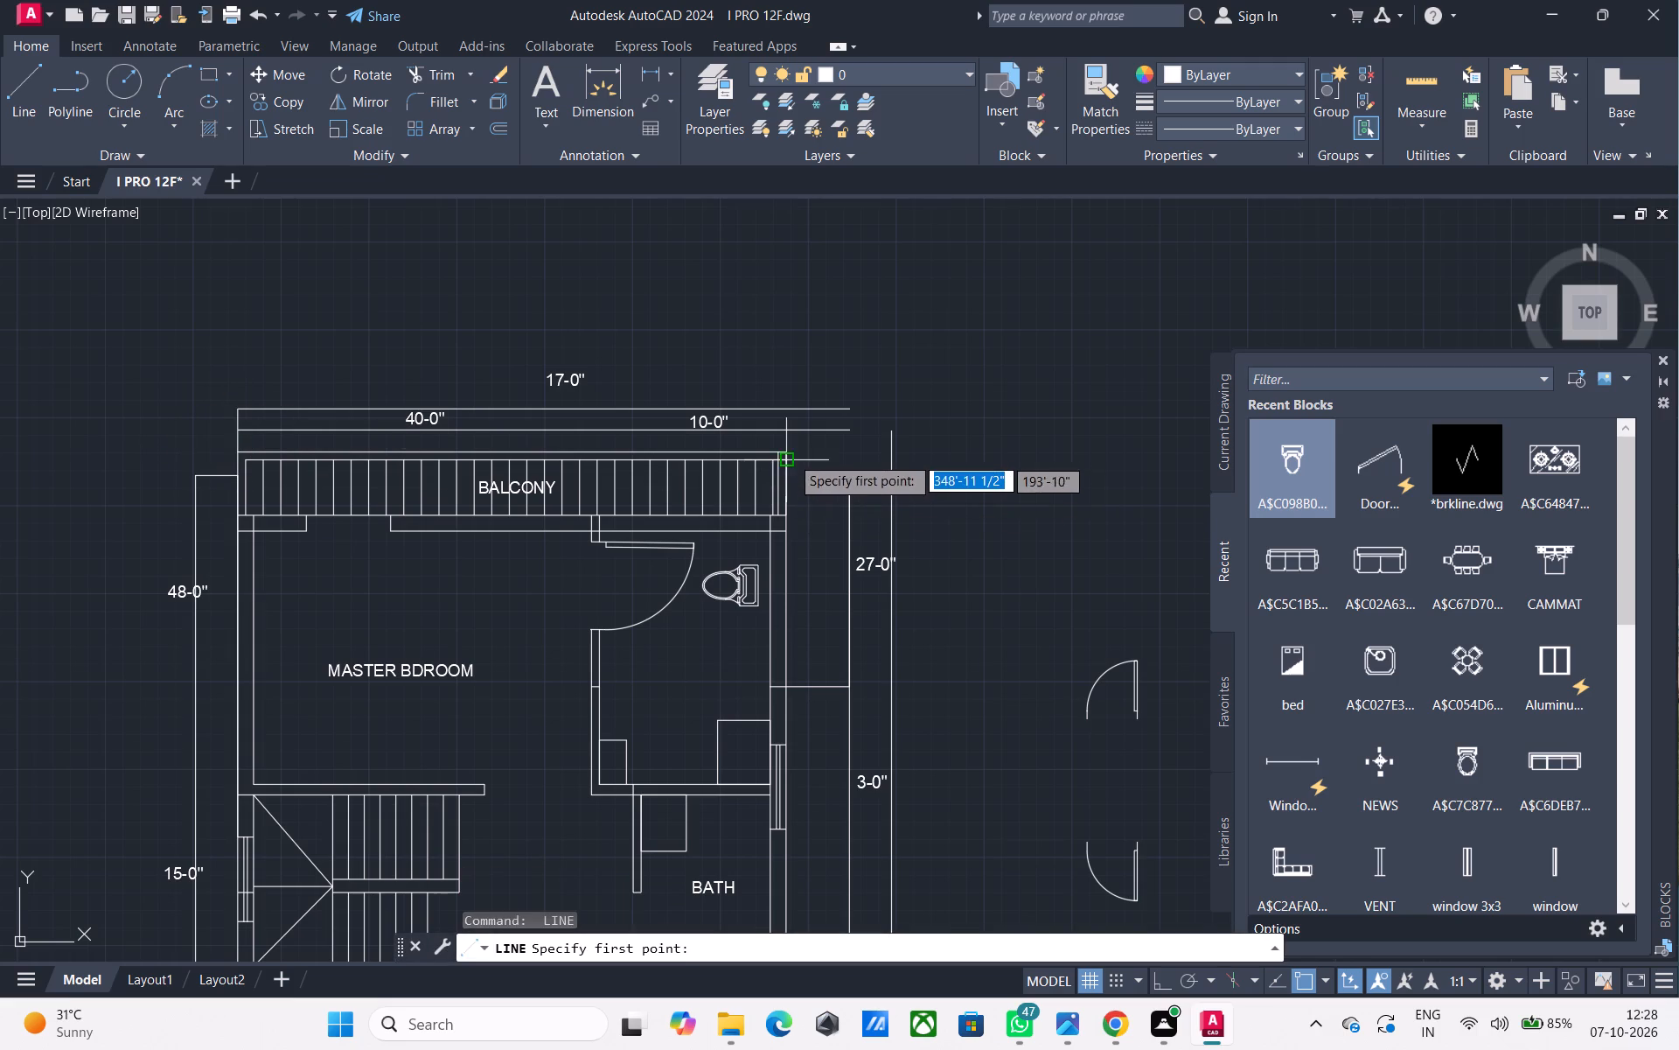
scroll(791, 453, up, 1)
click(783, 447)
click(783, 381)
key(space)
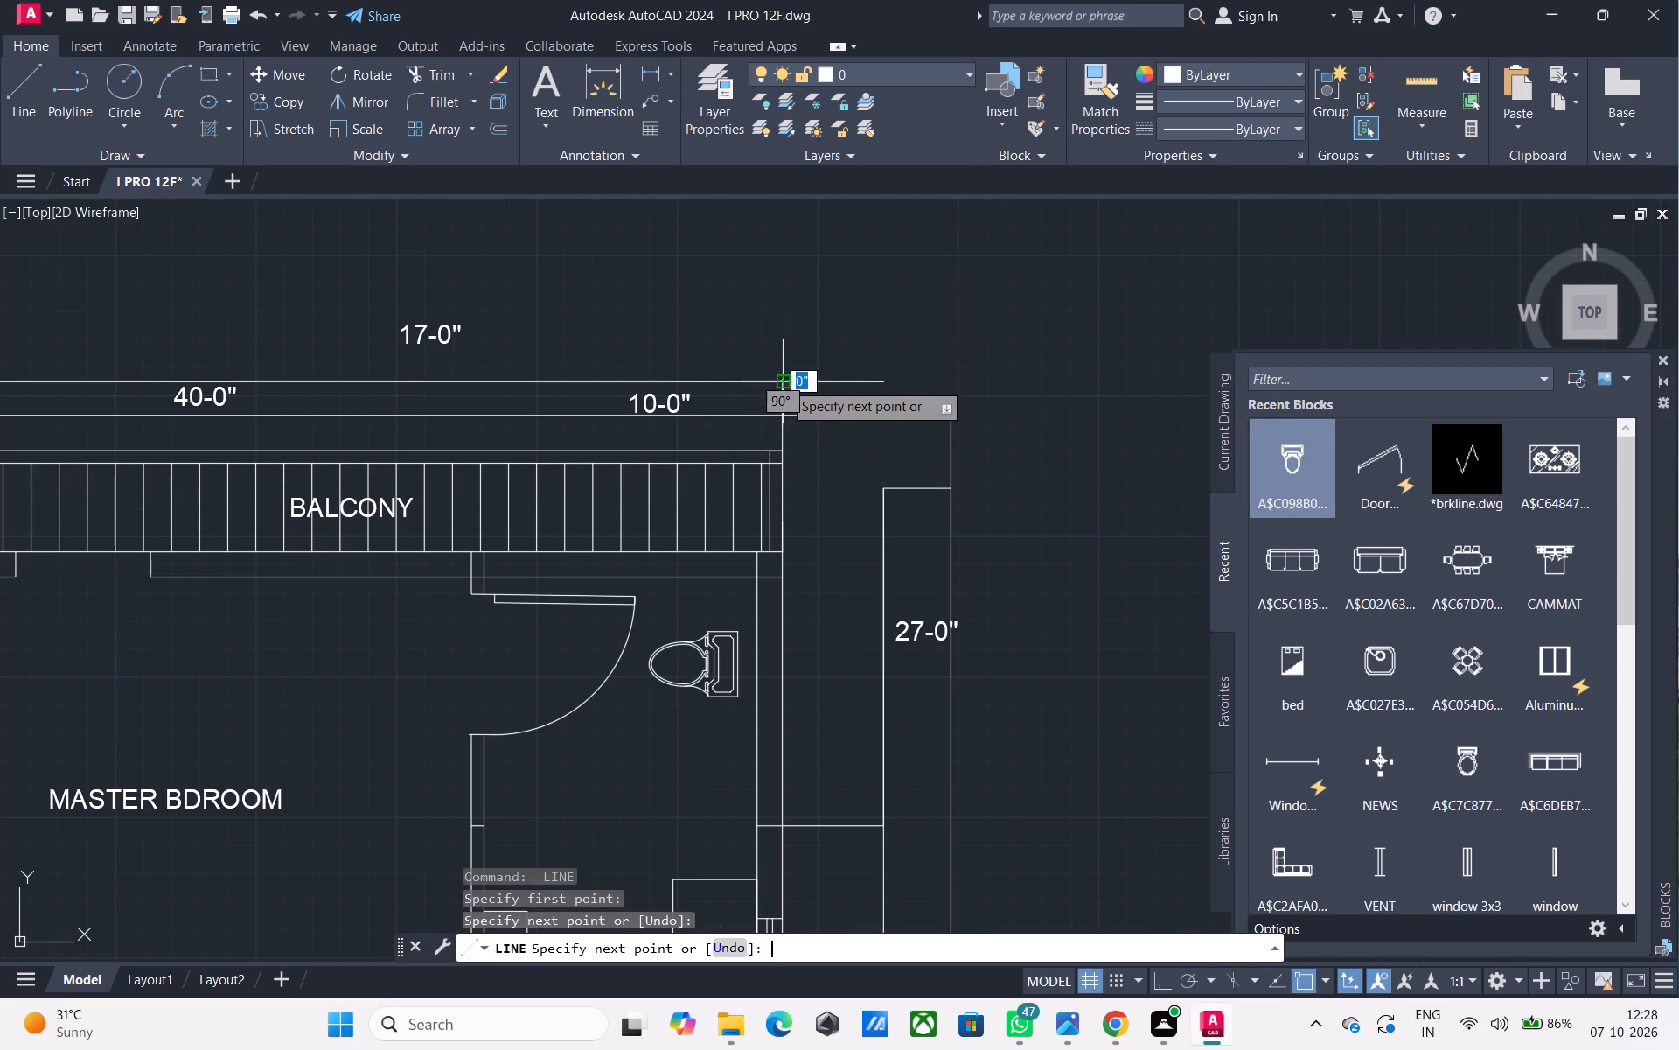
Trim both dimension lines above the balcony where they overshoot the new vertical line at the plan's right corner.
text(TR)
key(space)
click(819, 441)
click(810, 348)
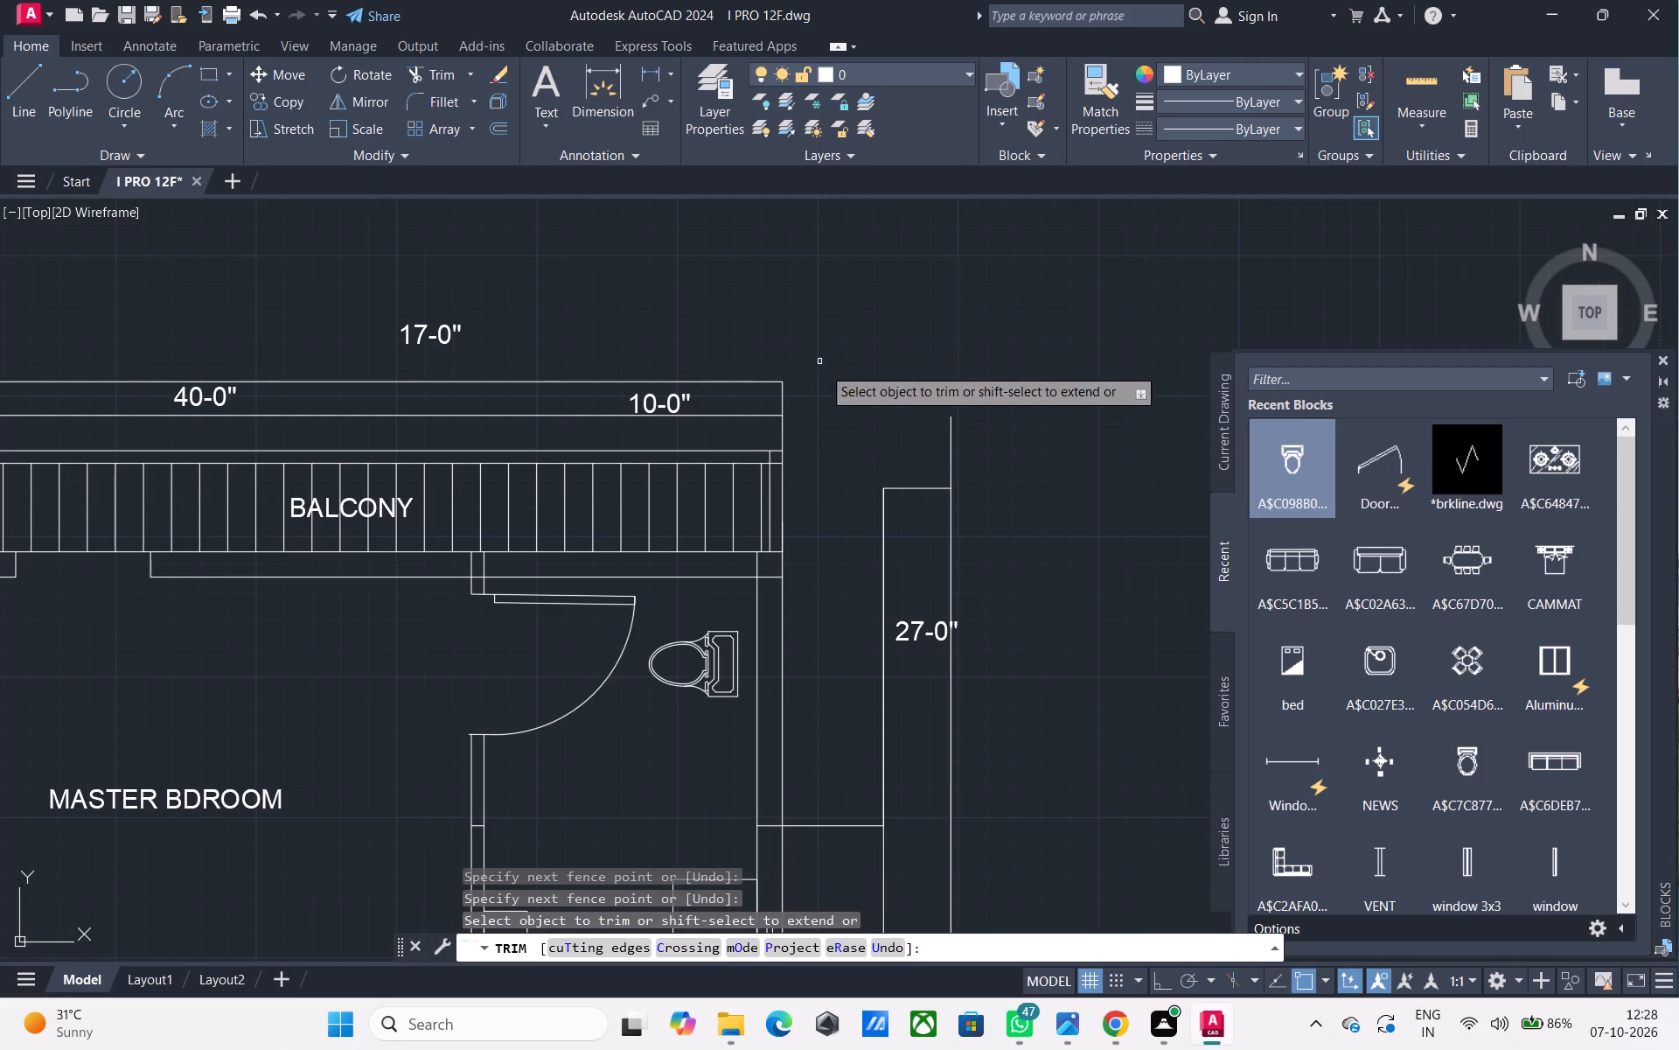
middle_drag(888, 481, 871, 443)
key(space)
Draw a horizontal line from the balcony's upper right outer corner to the outermost dimension line on the plan's right side.
key(l)
key(space)
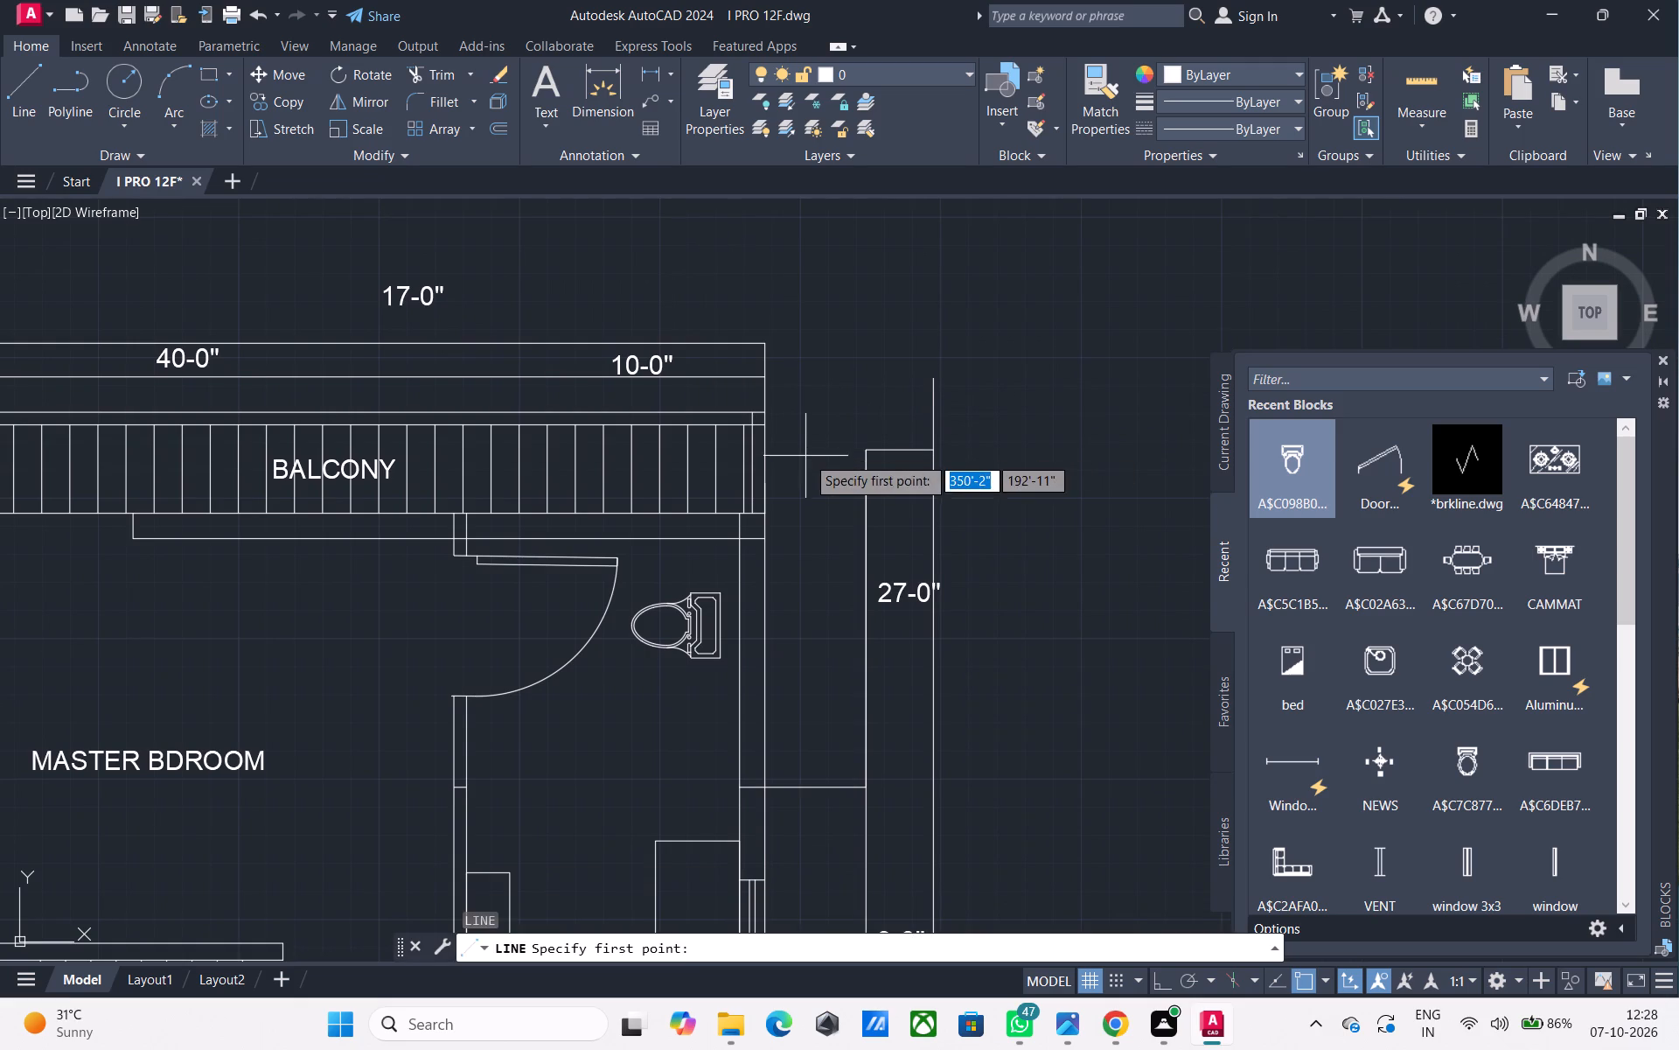
click(764, 410)
click(933, 413)
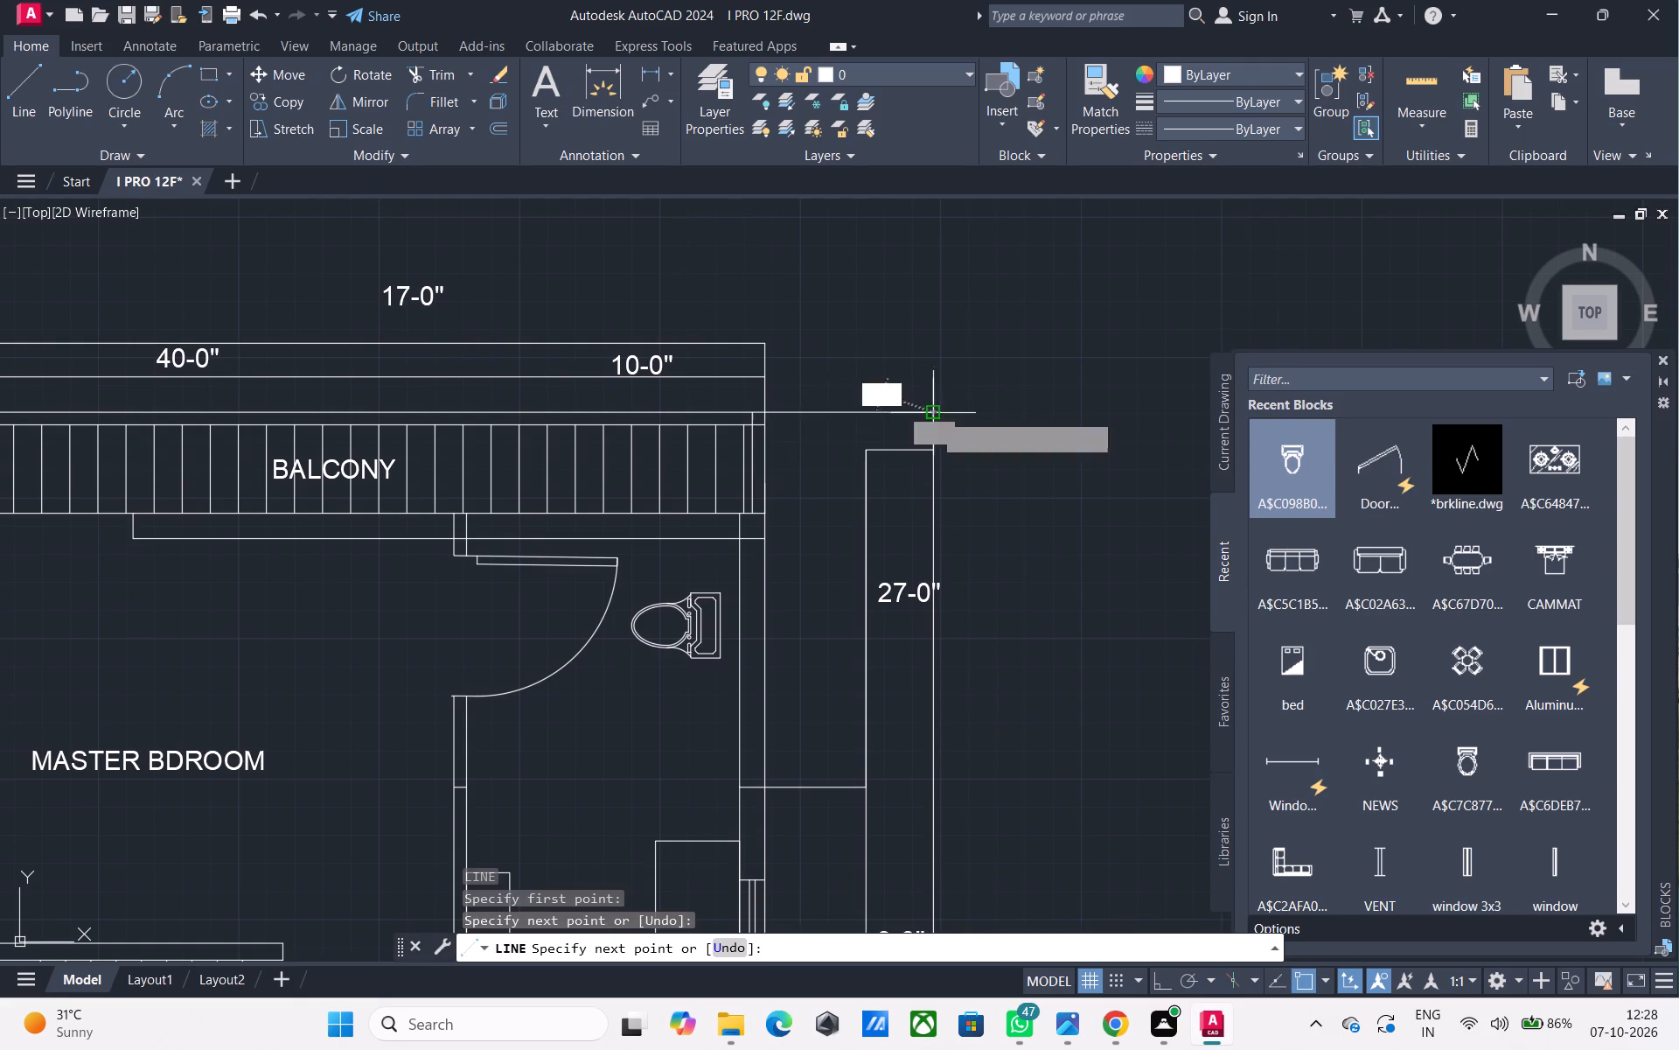
key(space)
Trim the end of the outermost right dimension line above the new horizontal line.
text(TR)
key(space)
click(936, 394)
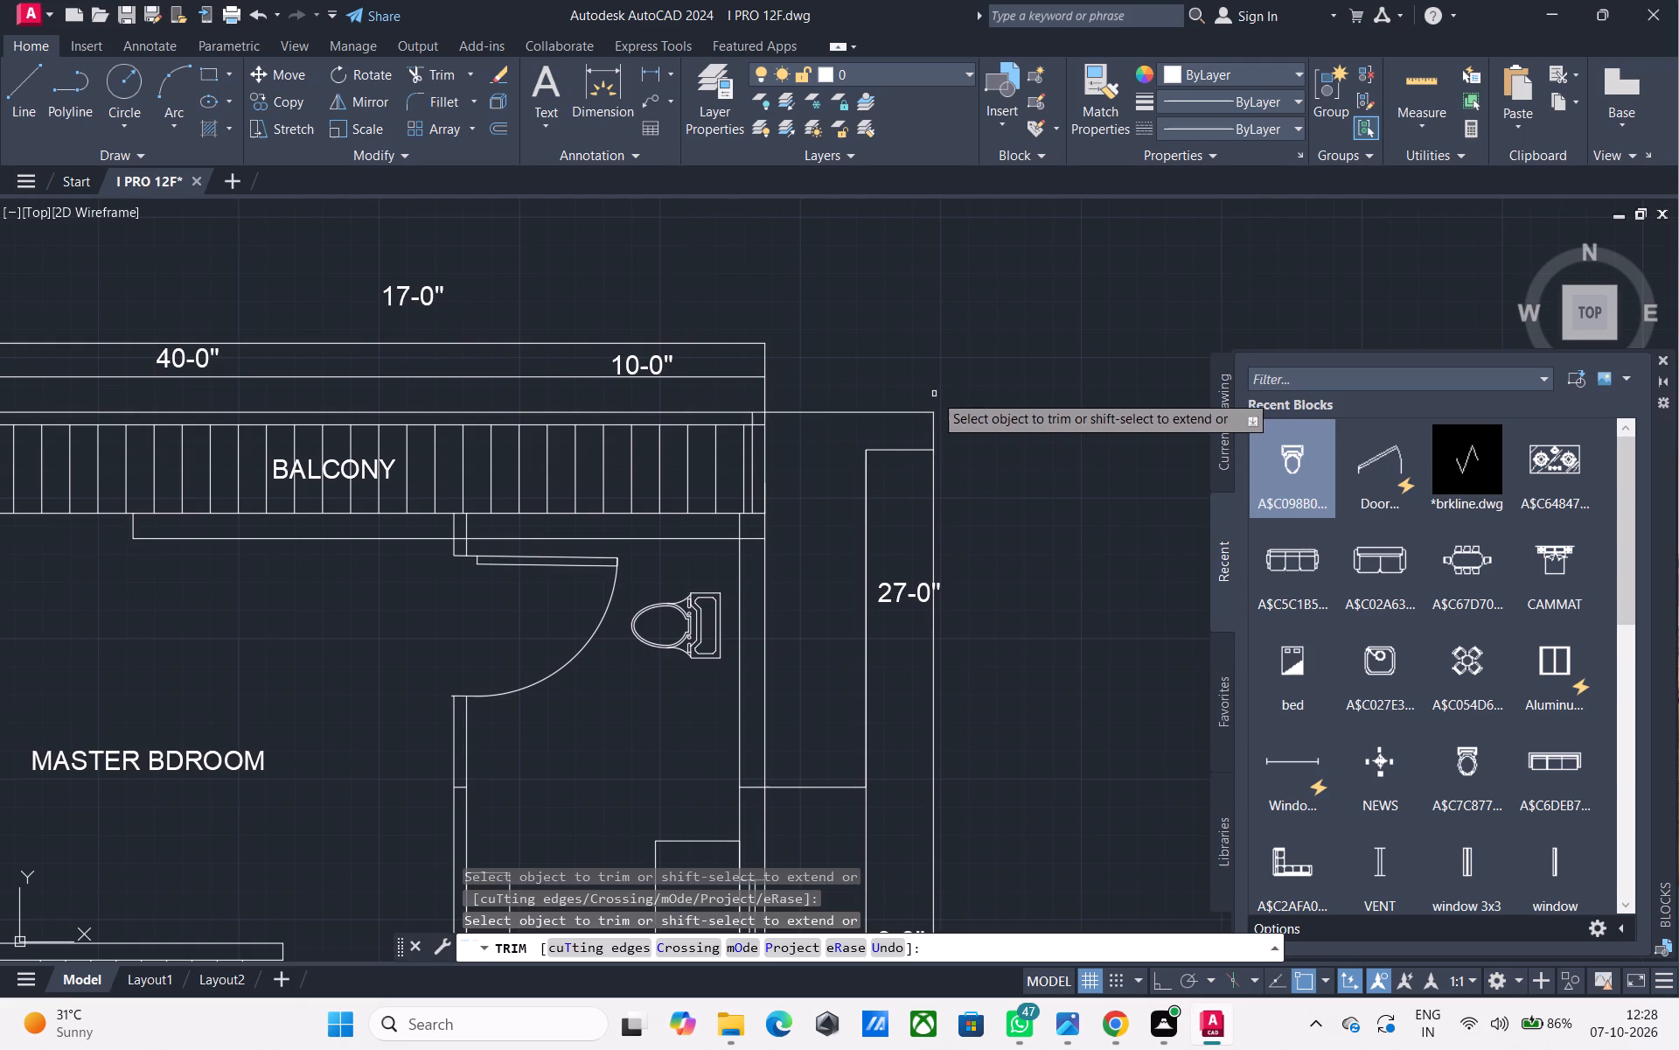
key(space)
Delete the short horizontal line joining the tops of the two right dimension lines below the new horizontal line.
scroll(926, 400, down, 2)
middle_drag(945, 486, 918, 394)
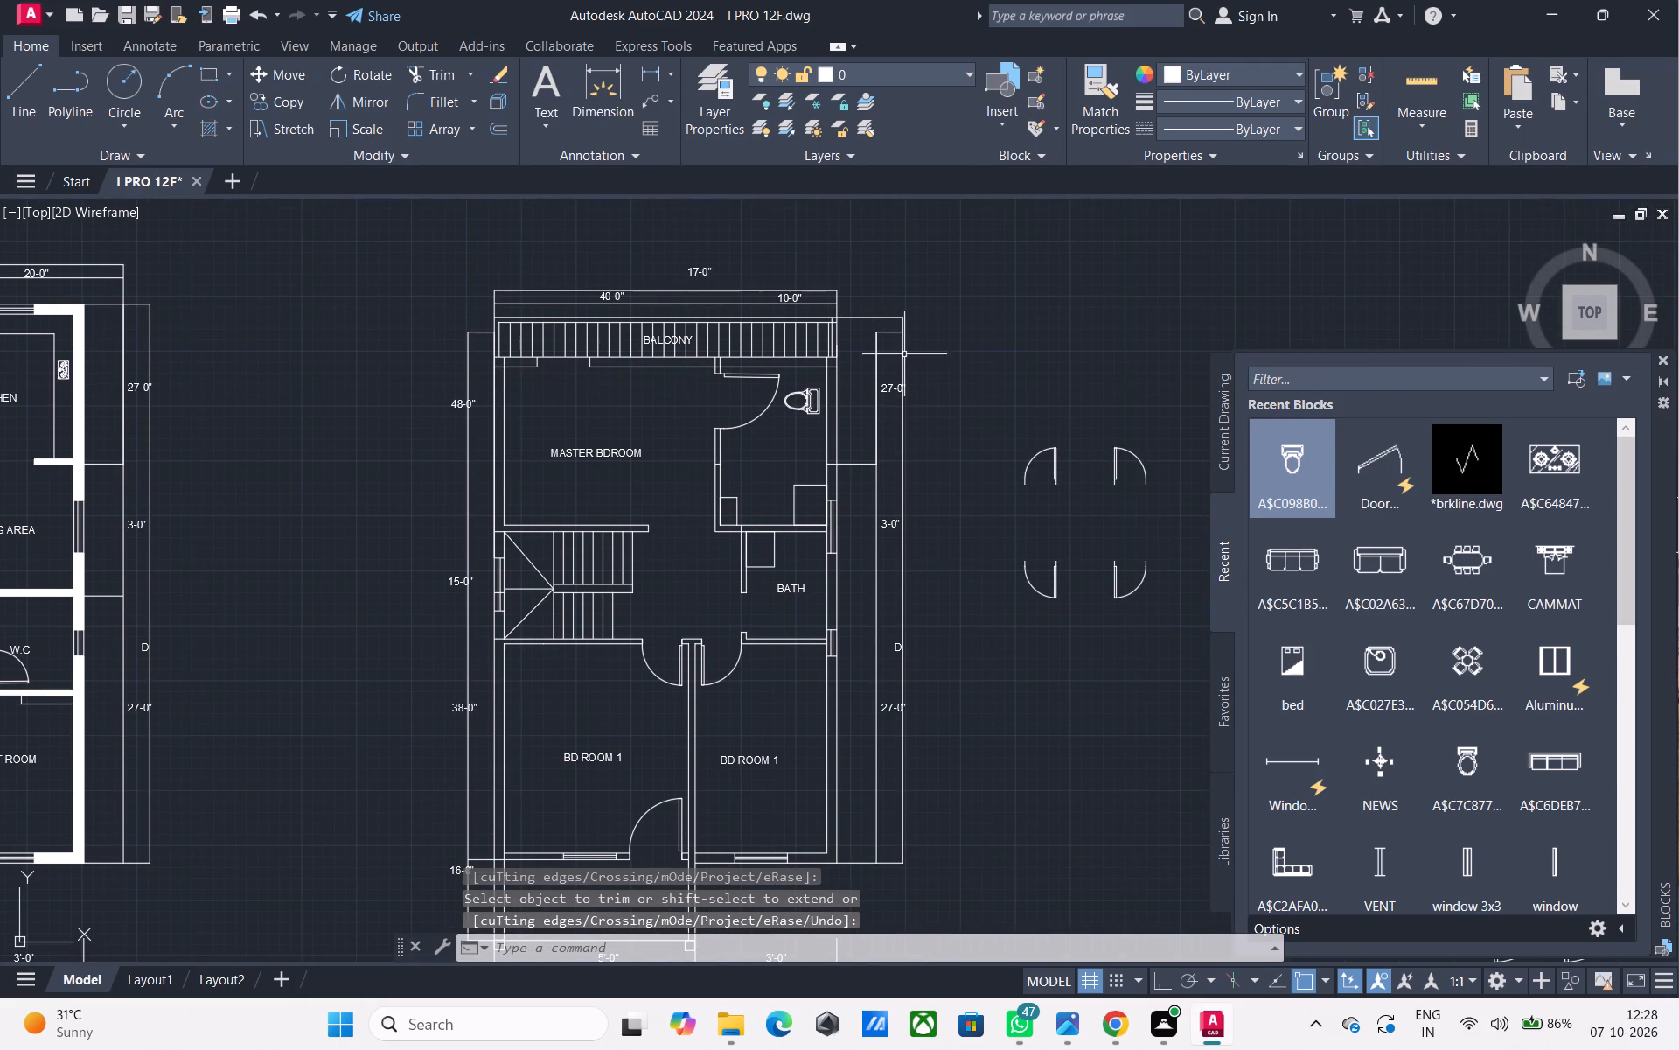
middle_drag(900, 345, 880, 334)
click(873, 324)
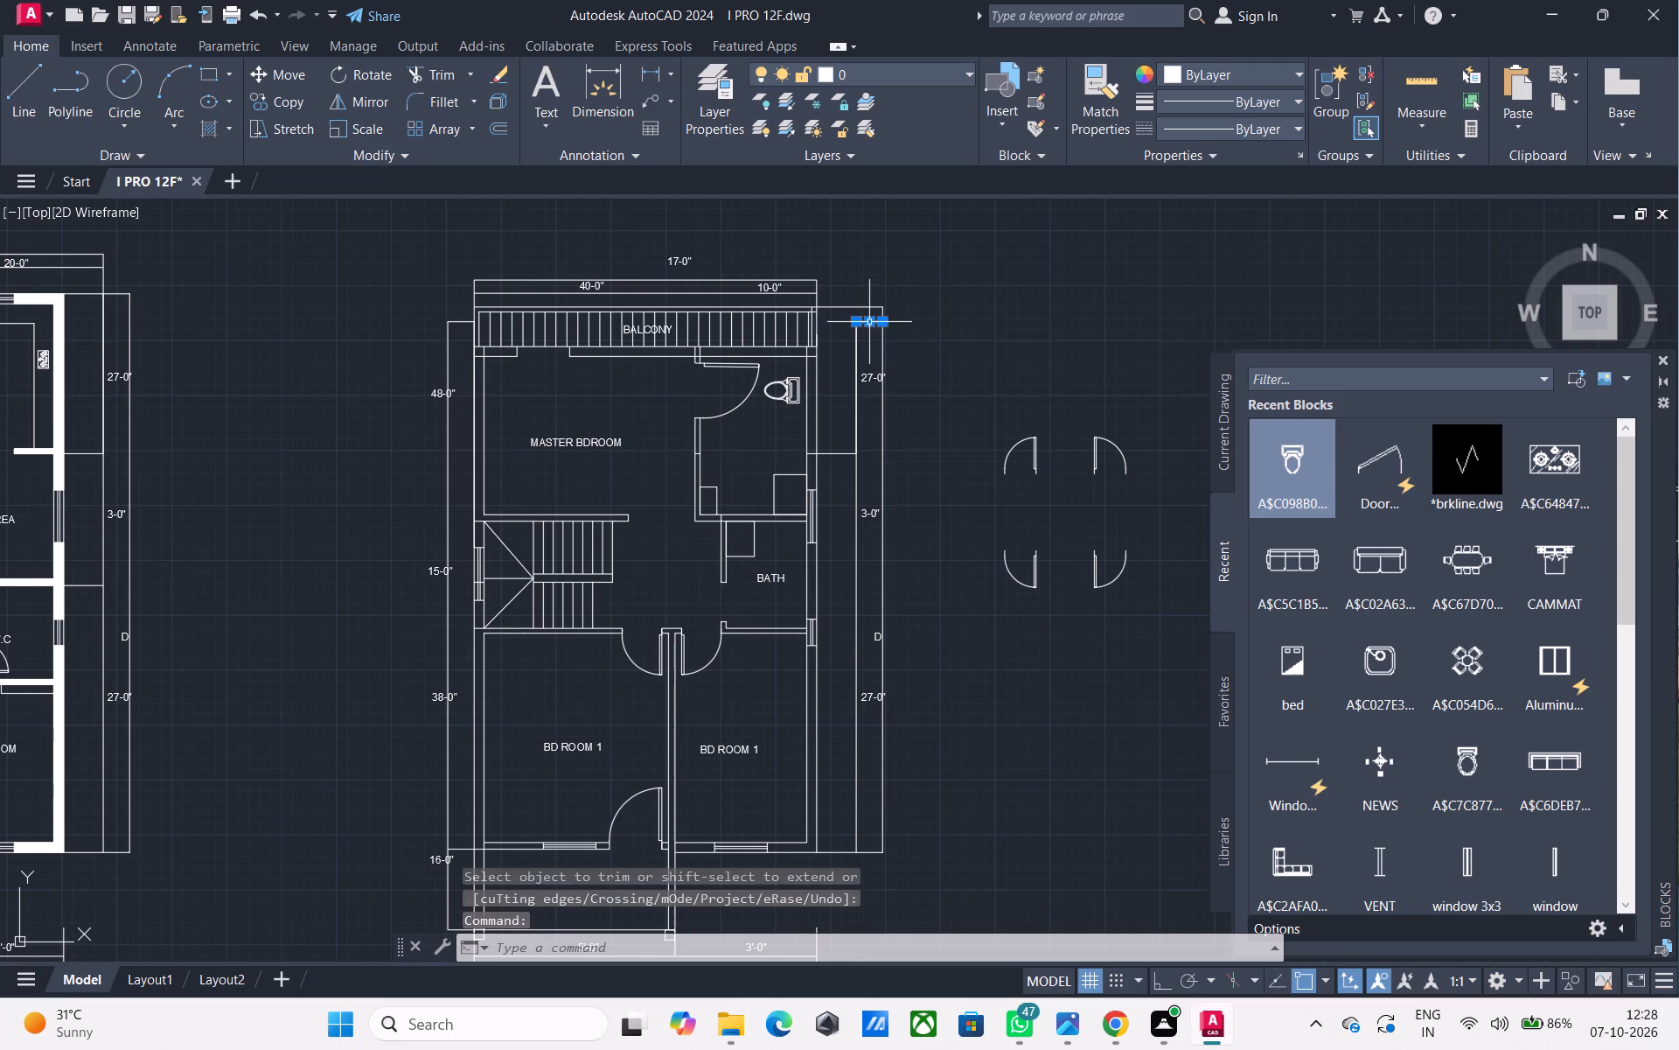
key(Delete)
Extend the inner right dimension line up to the horizontal line at the balcony's top edge.
text(EX)
key(space)
click(856, 348)
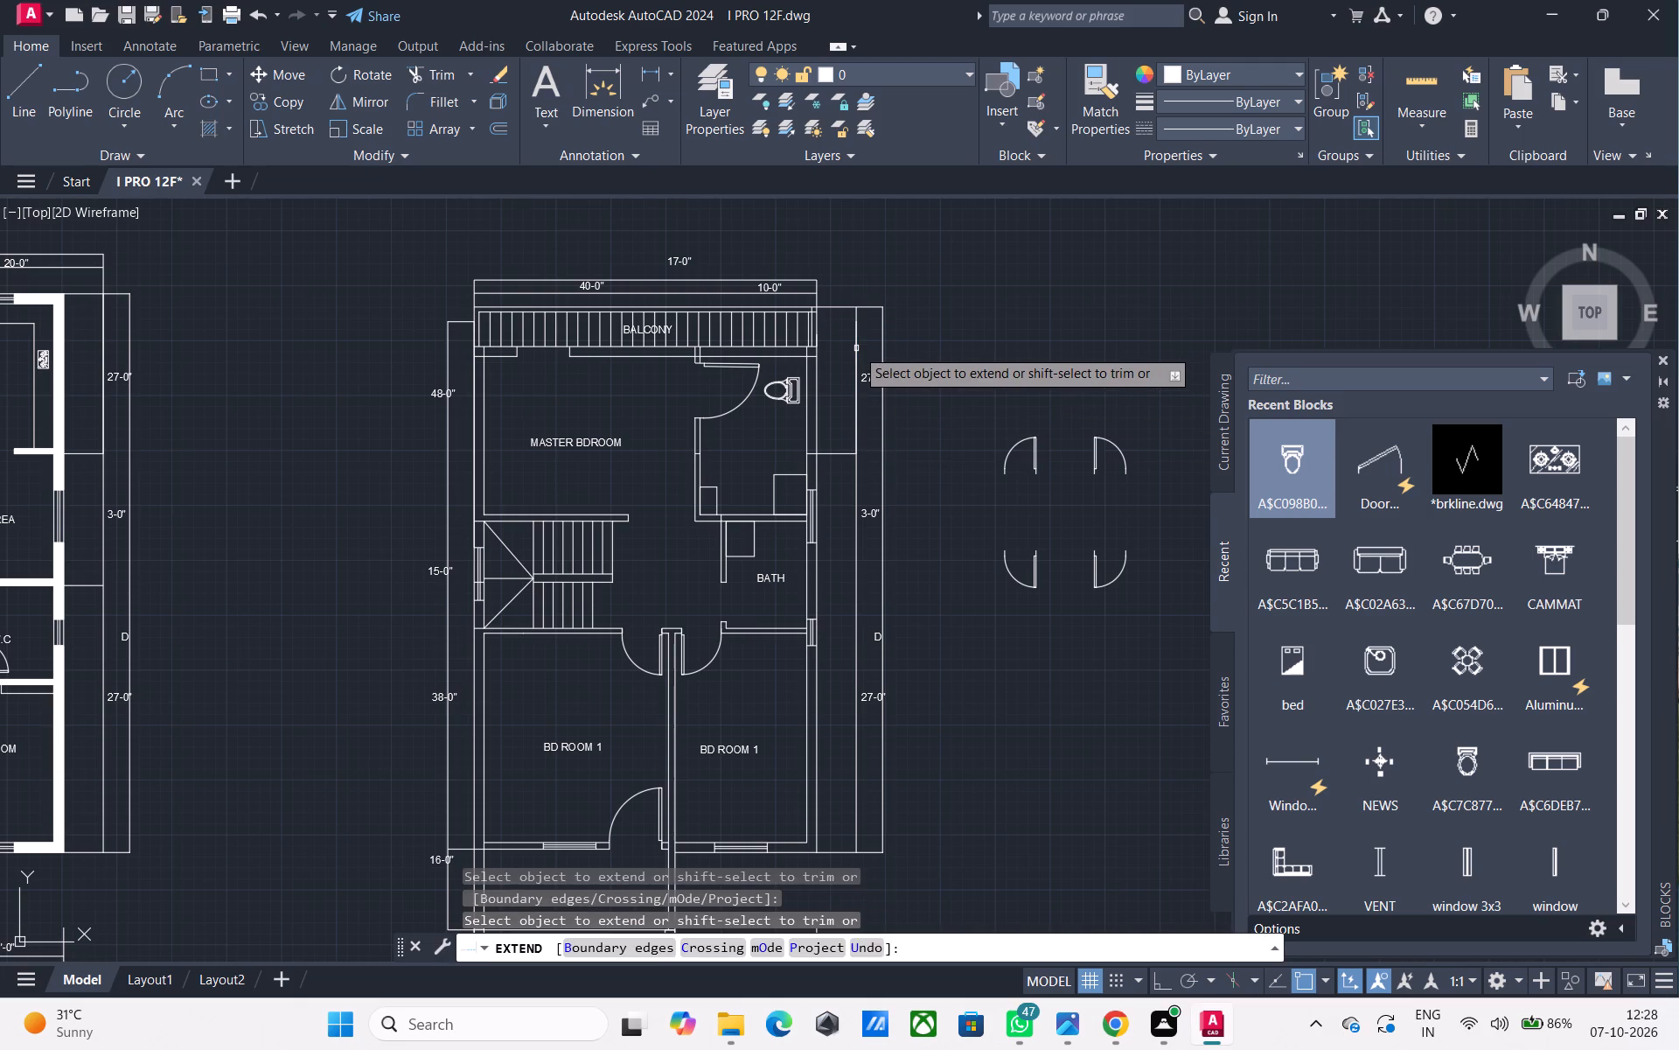
key(space)
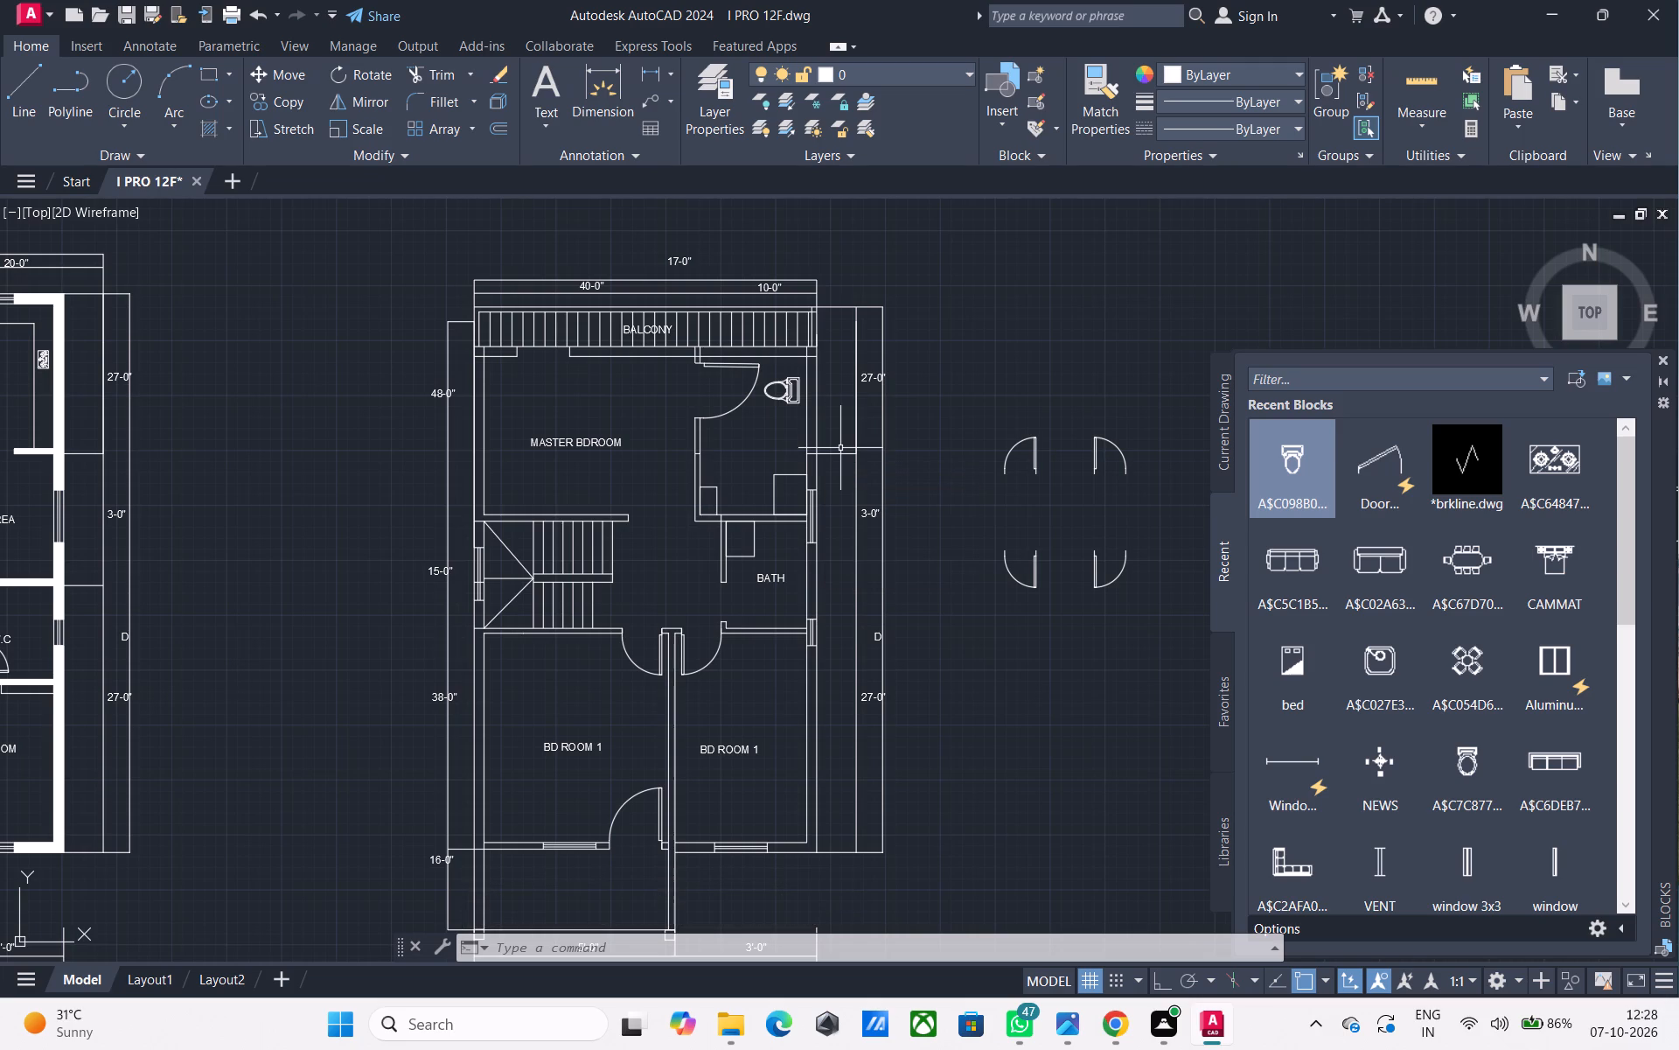
key(Escape)
Save the drawing.
middle_drag(894, 577, 863, 451)
middle_drag(866, 462, 888, 550)
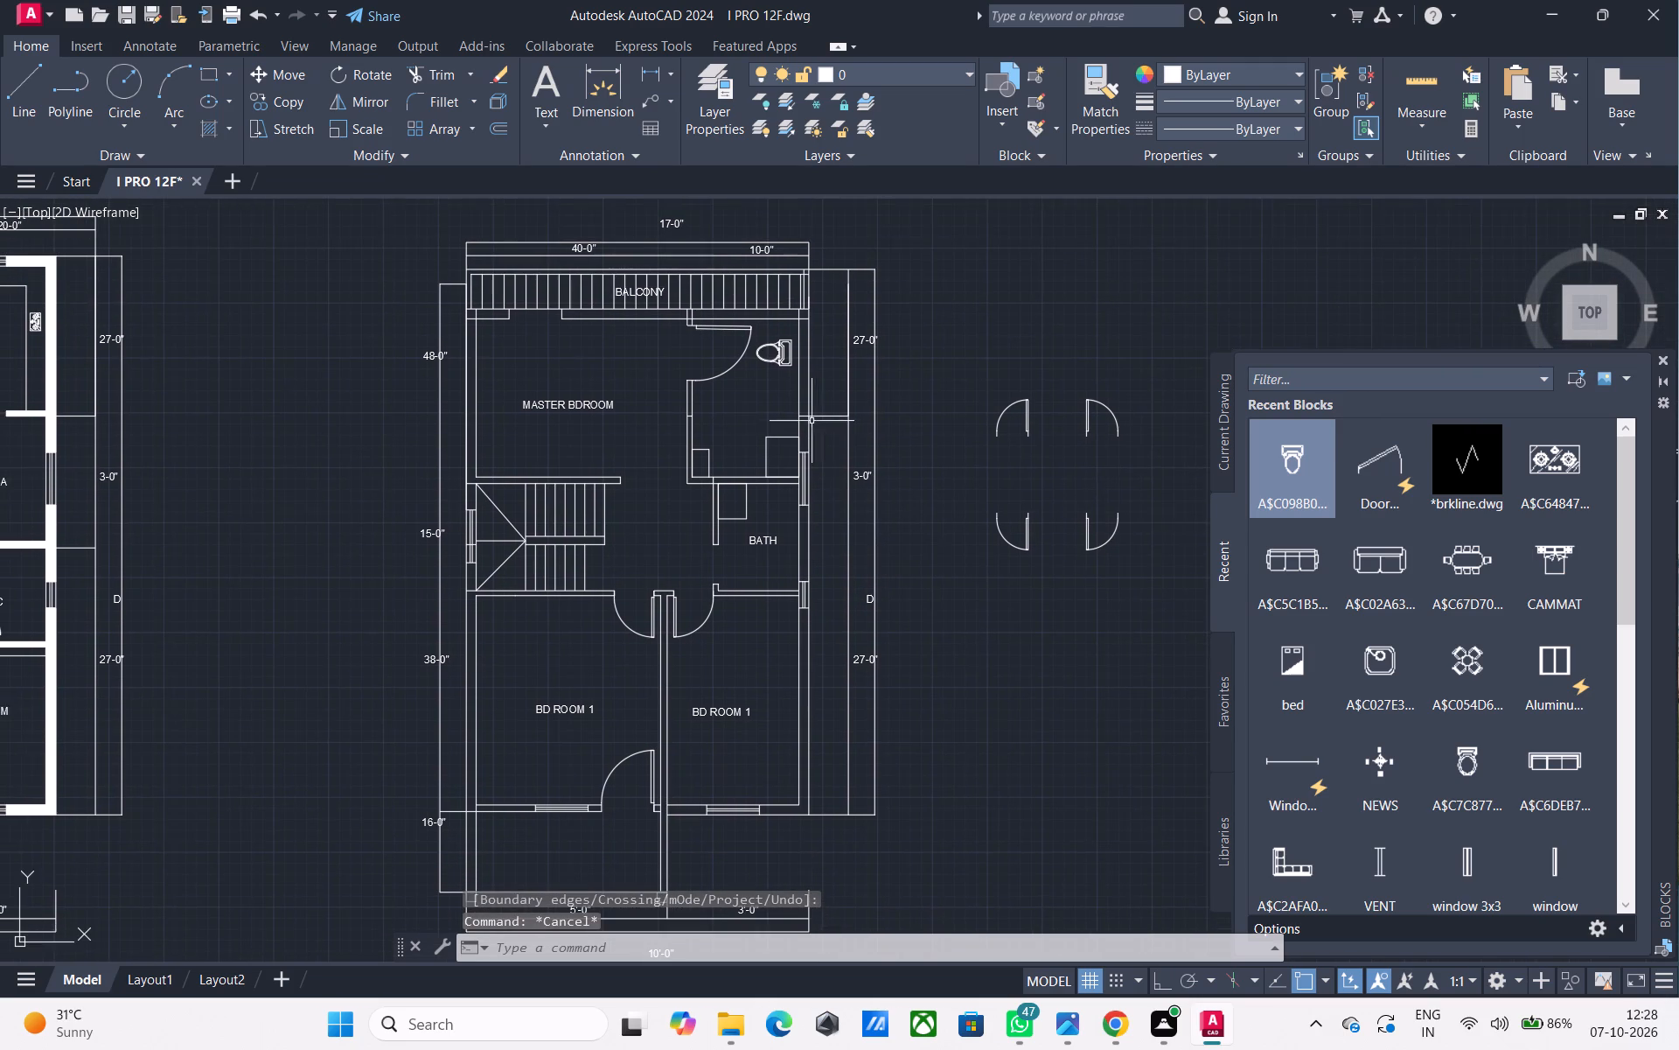
scroll(792, 410, up, 2)
scroll(807, 408, down, 2)
middle_drag(807, 409, 760, 497)
key(ctrl+s)
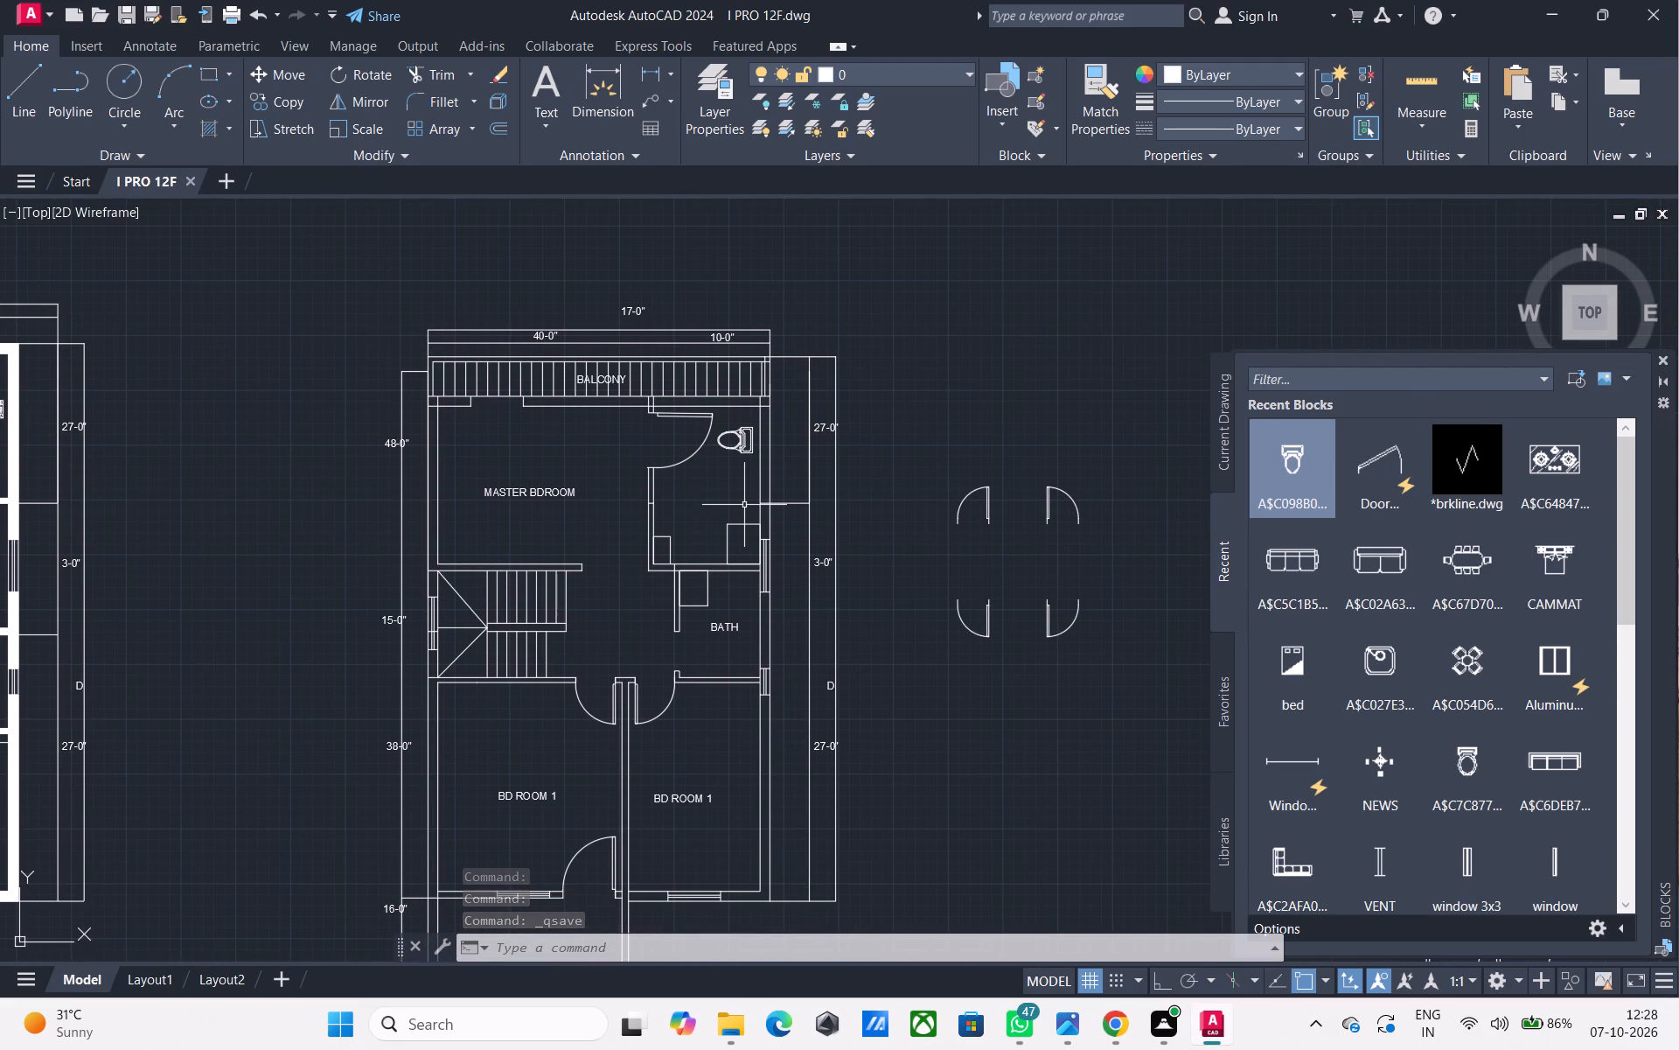
Insert another toilet block from the recent blocks into the empty area above the spare door symbols.
middle_drag(744, 507, 728, 555)
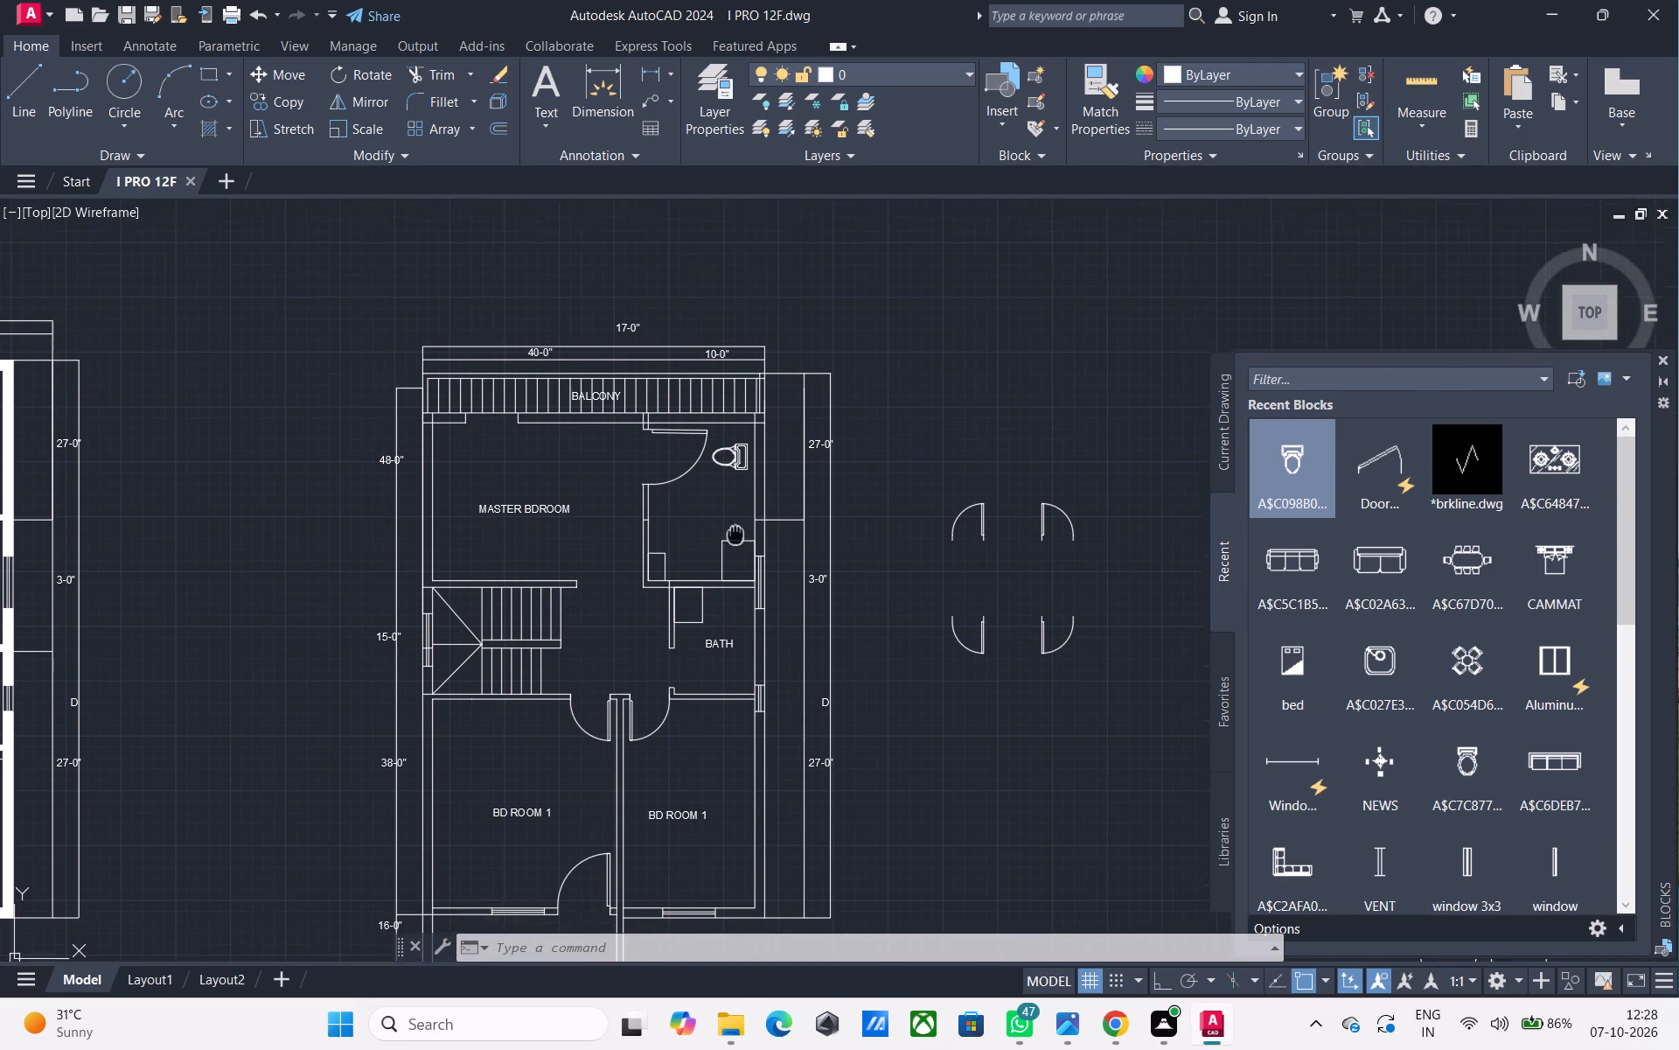
middle_drag(728, 555, 728, 556)
middle_drag(733, 610, 686, 541)
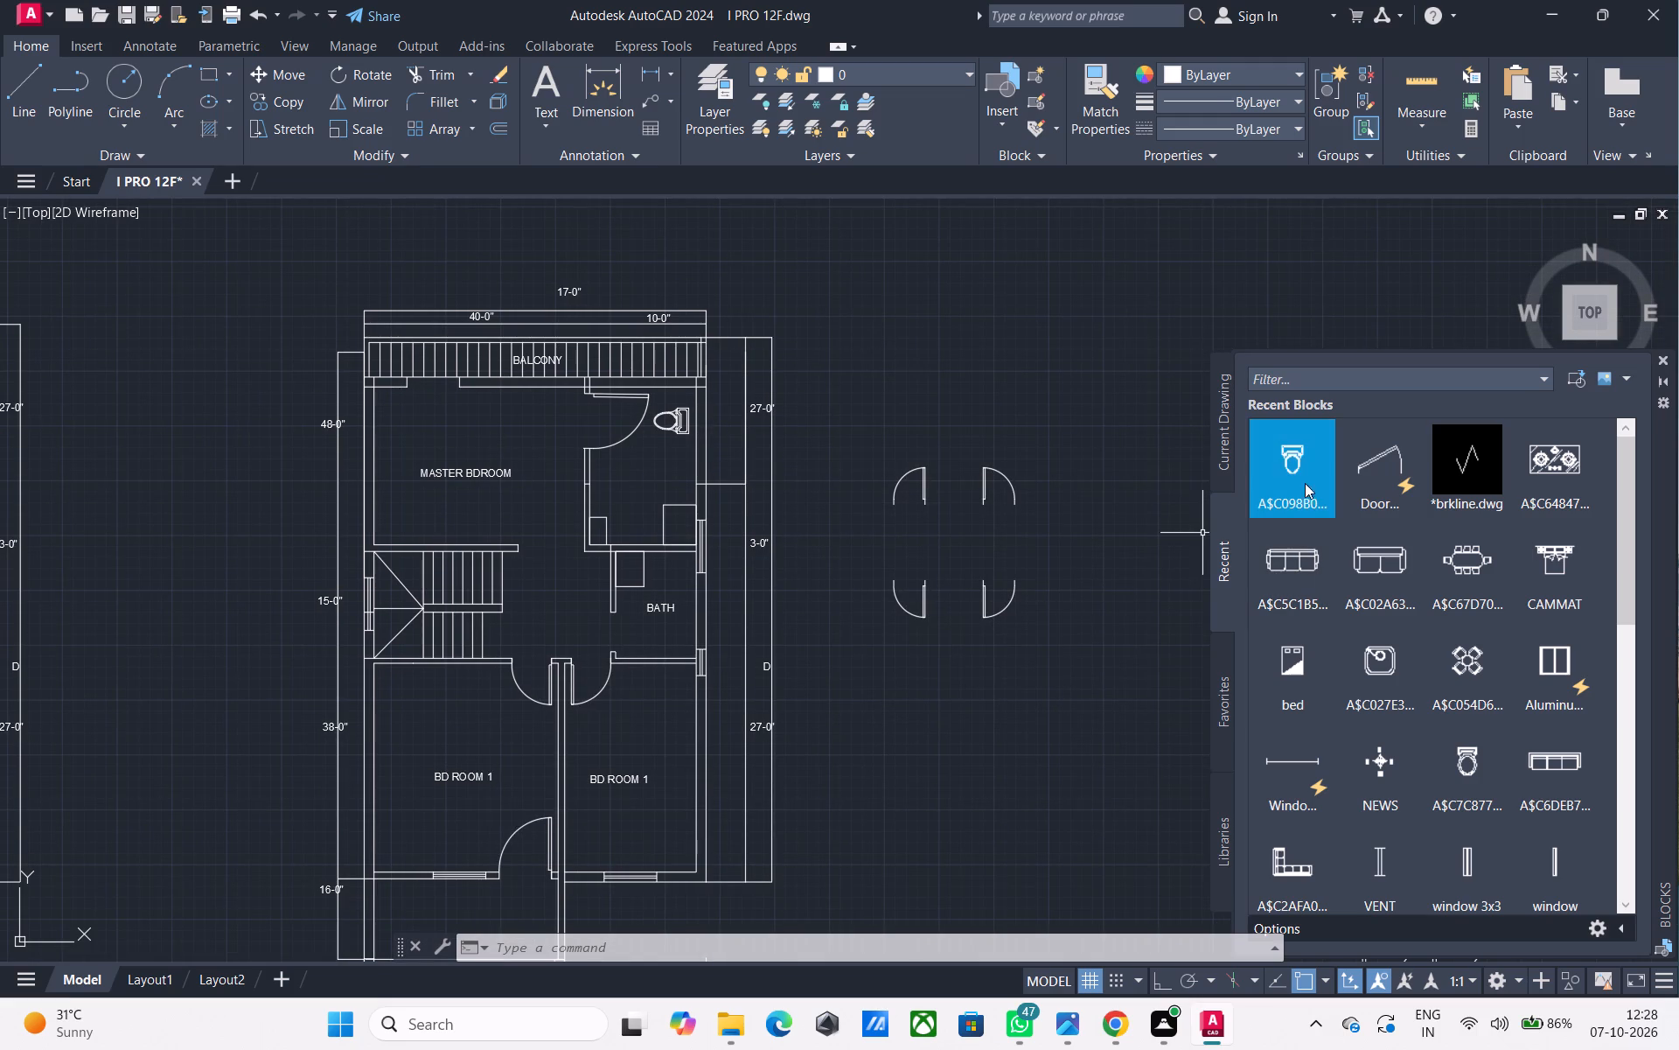
click(1299, 450)
click(1025, 371)
Scale up the newly inserted toilet block to about the size of the one in the master bedroom's bathroom.
click(1065, 402)
click(971, 313)
text(SC)
key(space)
scroll(1032, 381, up, 2)
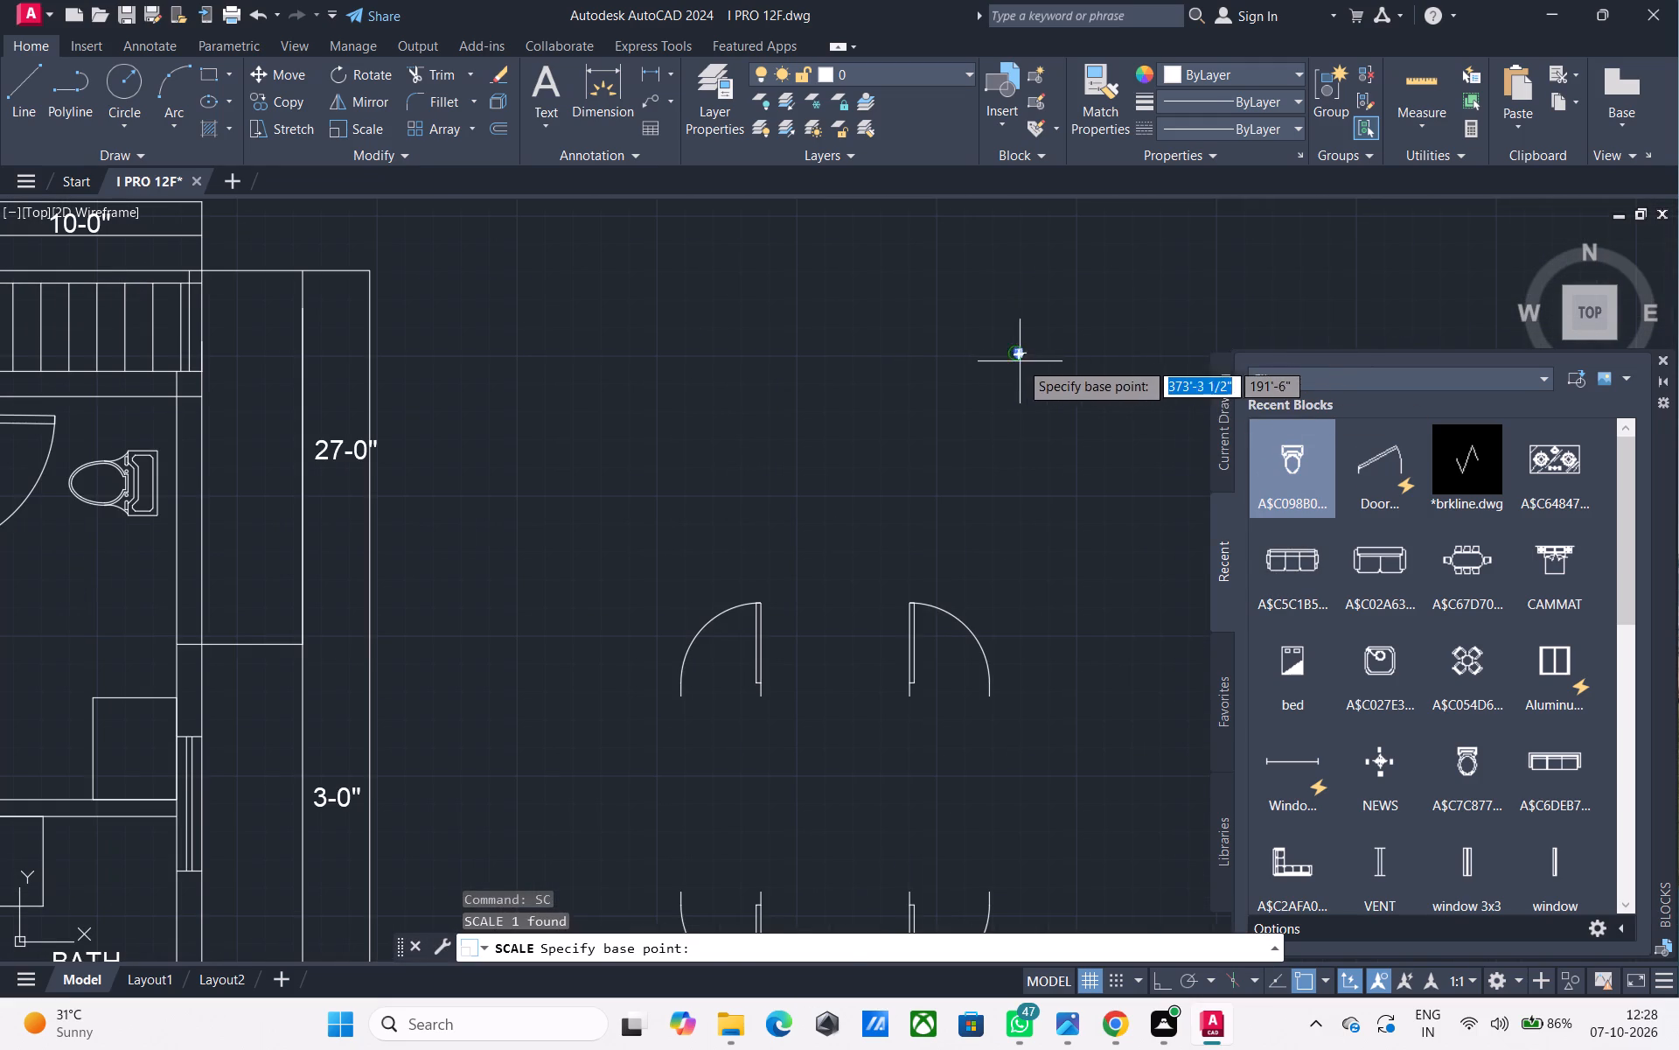
click(1020, 361)
click(1039, 386)
scroll(1049, 364, down, 1)
Move the enlarged toilet block by its tank's back edge into the BATH, against the upper wall beside the square fixture.
click(1061, 379)
click(1006, 308)
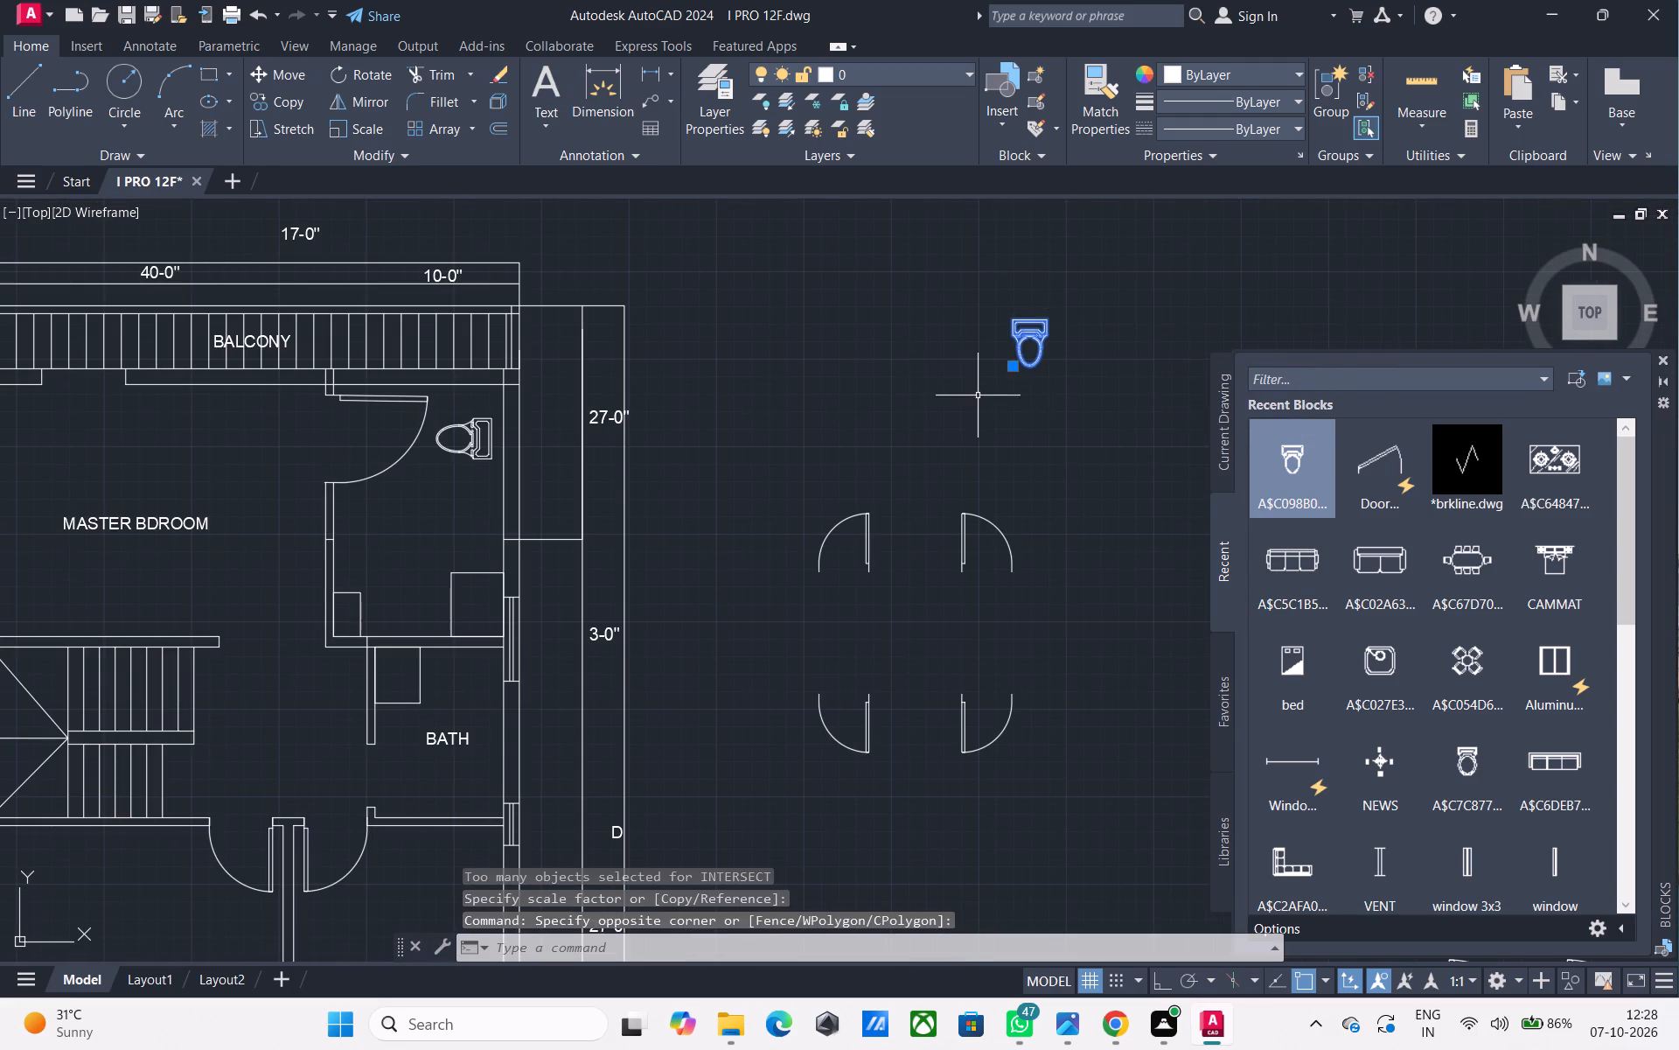
text(M)
key(space)
click(1028, 320)
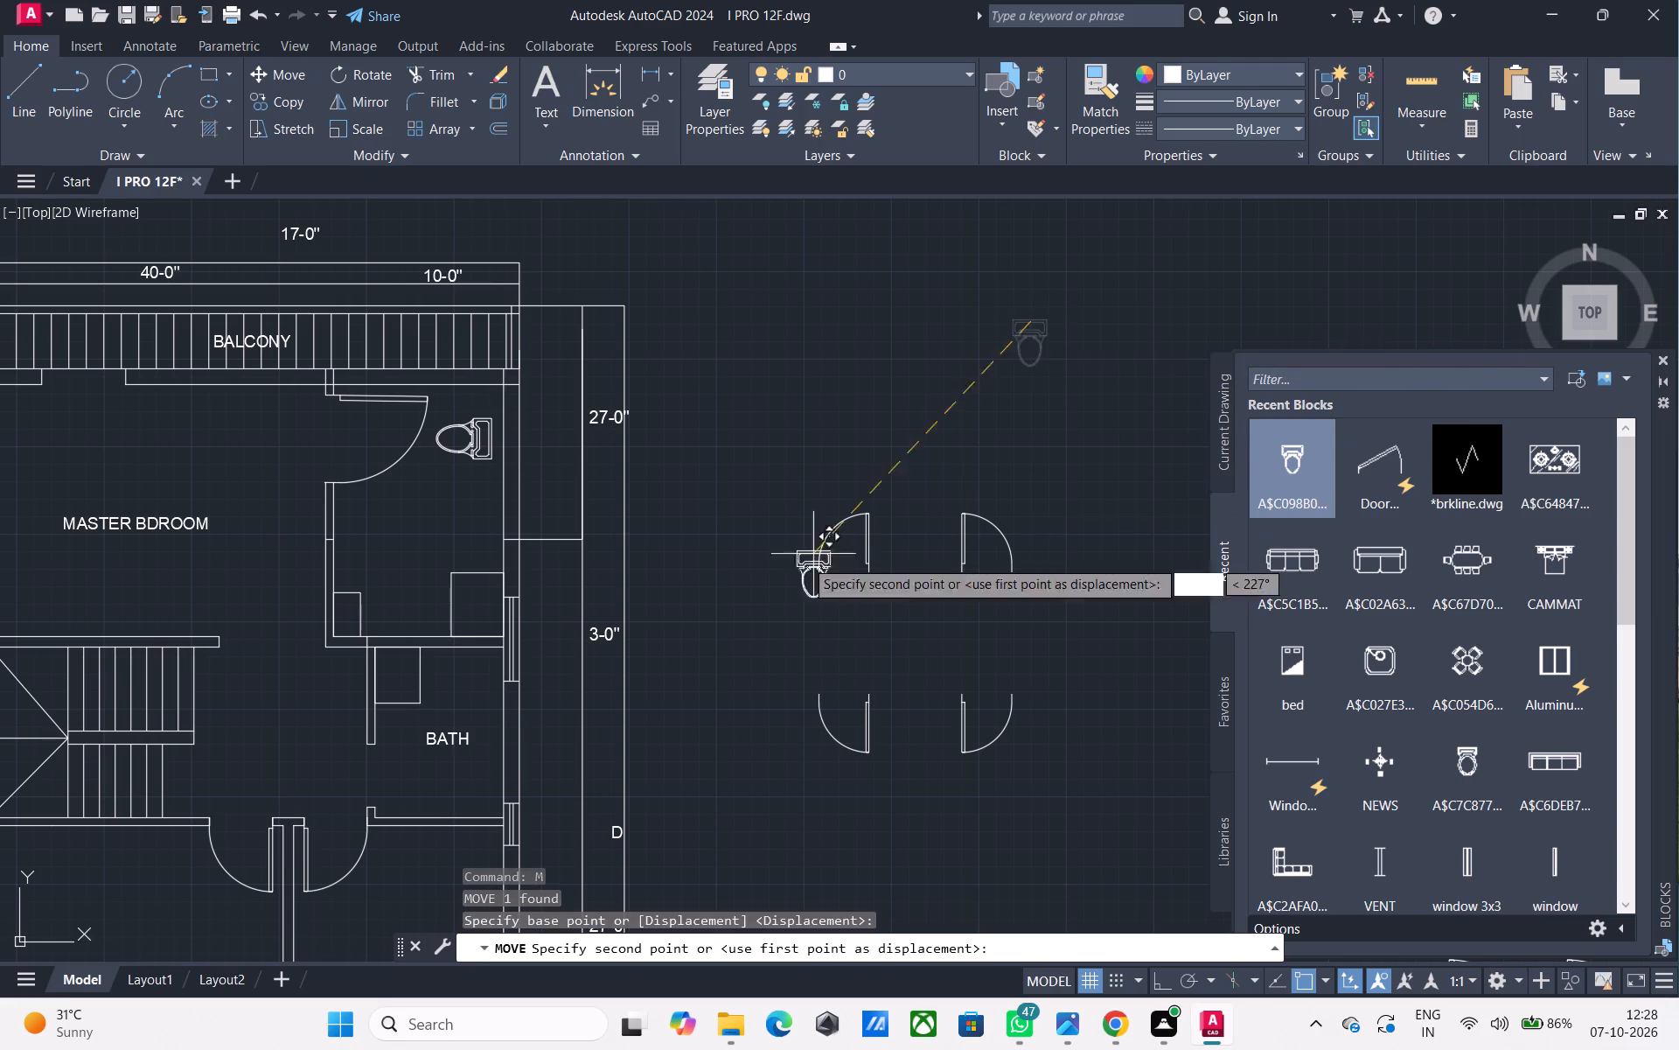
middle_drag(666, 603, 871, 404)
click(672, 458)
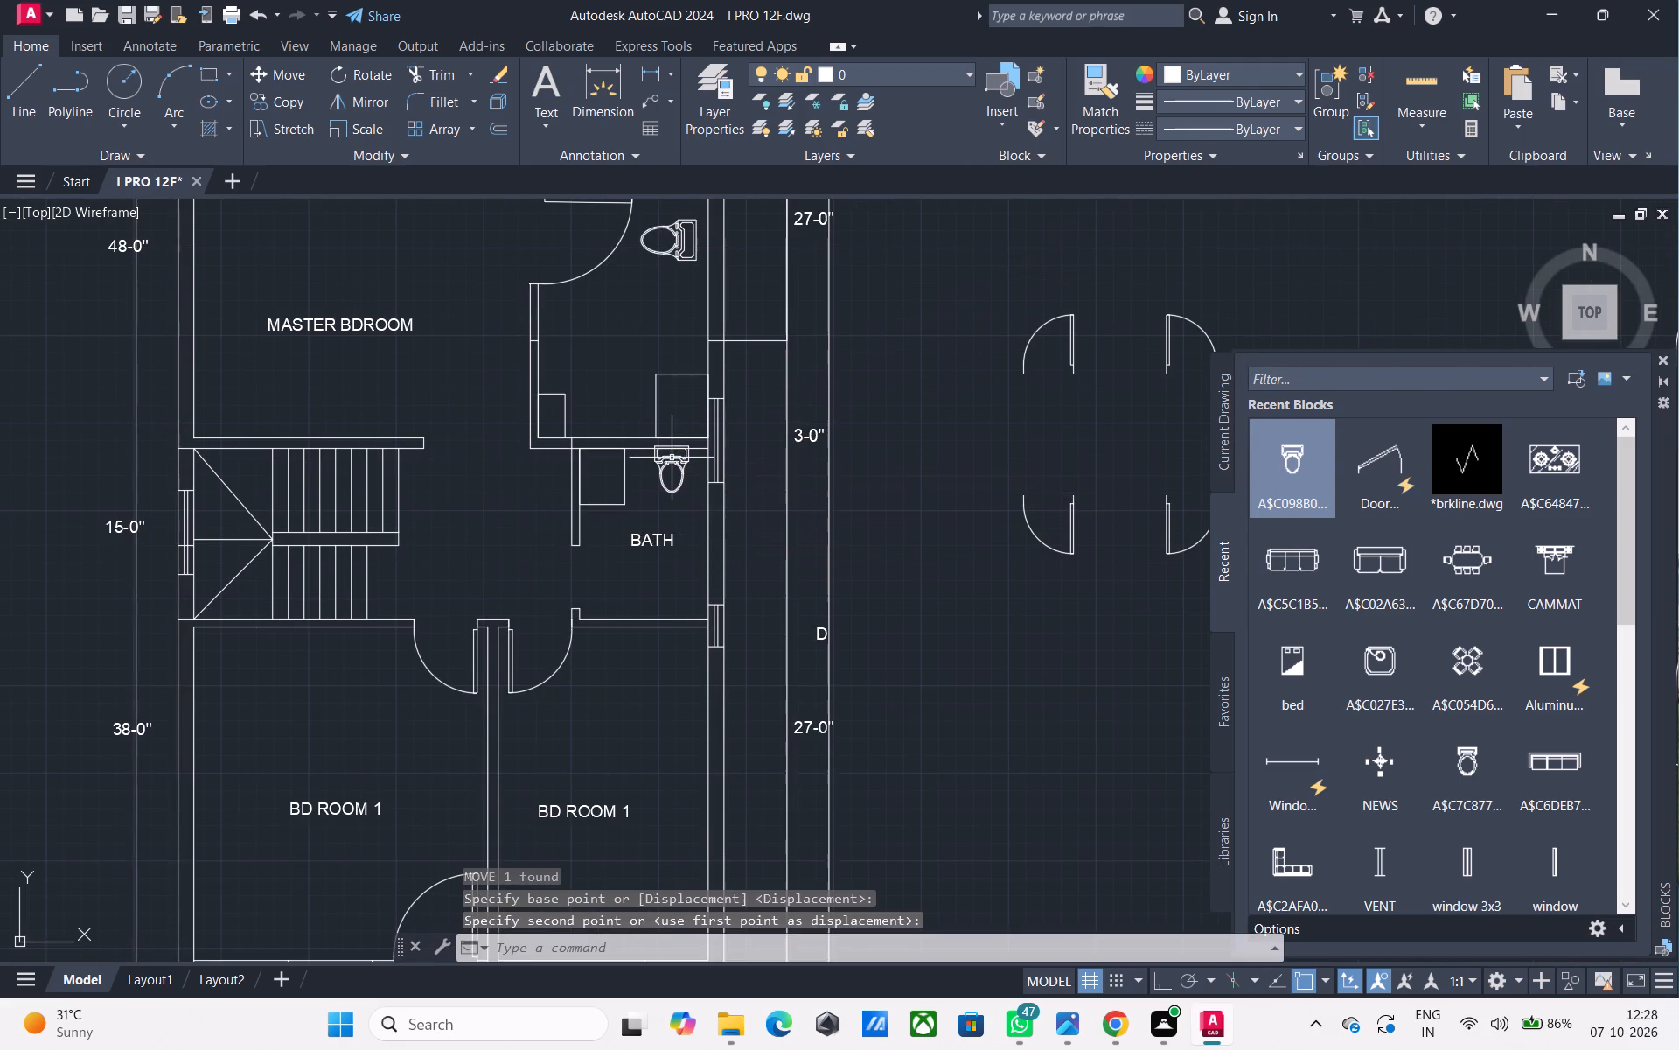
middle_drag(846, 559, 798, 602)
key(Escape)
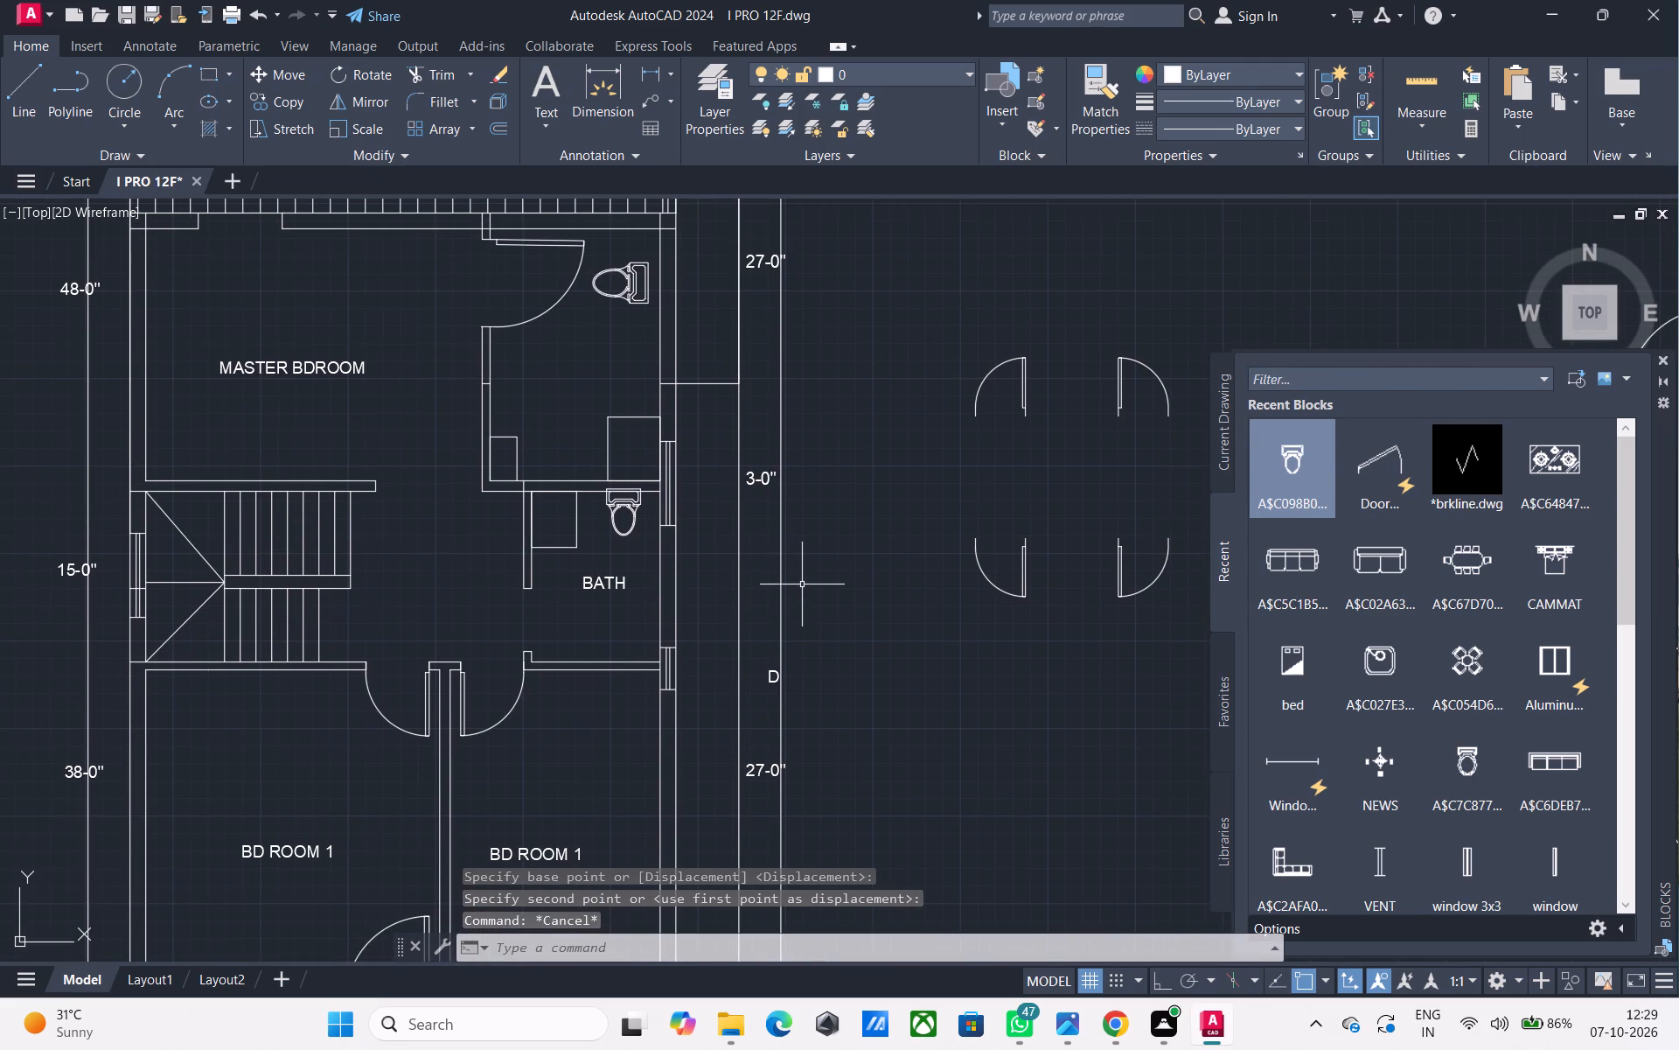
Save the drawing.
key(ctrl+s)
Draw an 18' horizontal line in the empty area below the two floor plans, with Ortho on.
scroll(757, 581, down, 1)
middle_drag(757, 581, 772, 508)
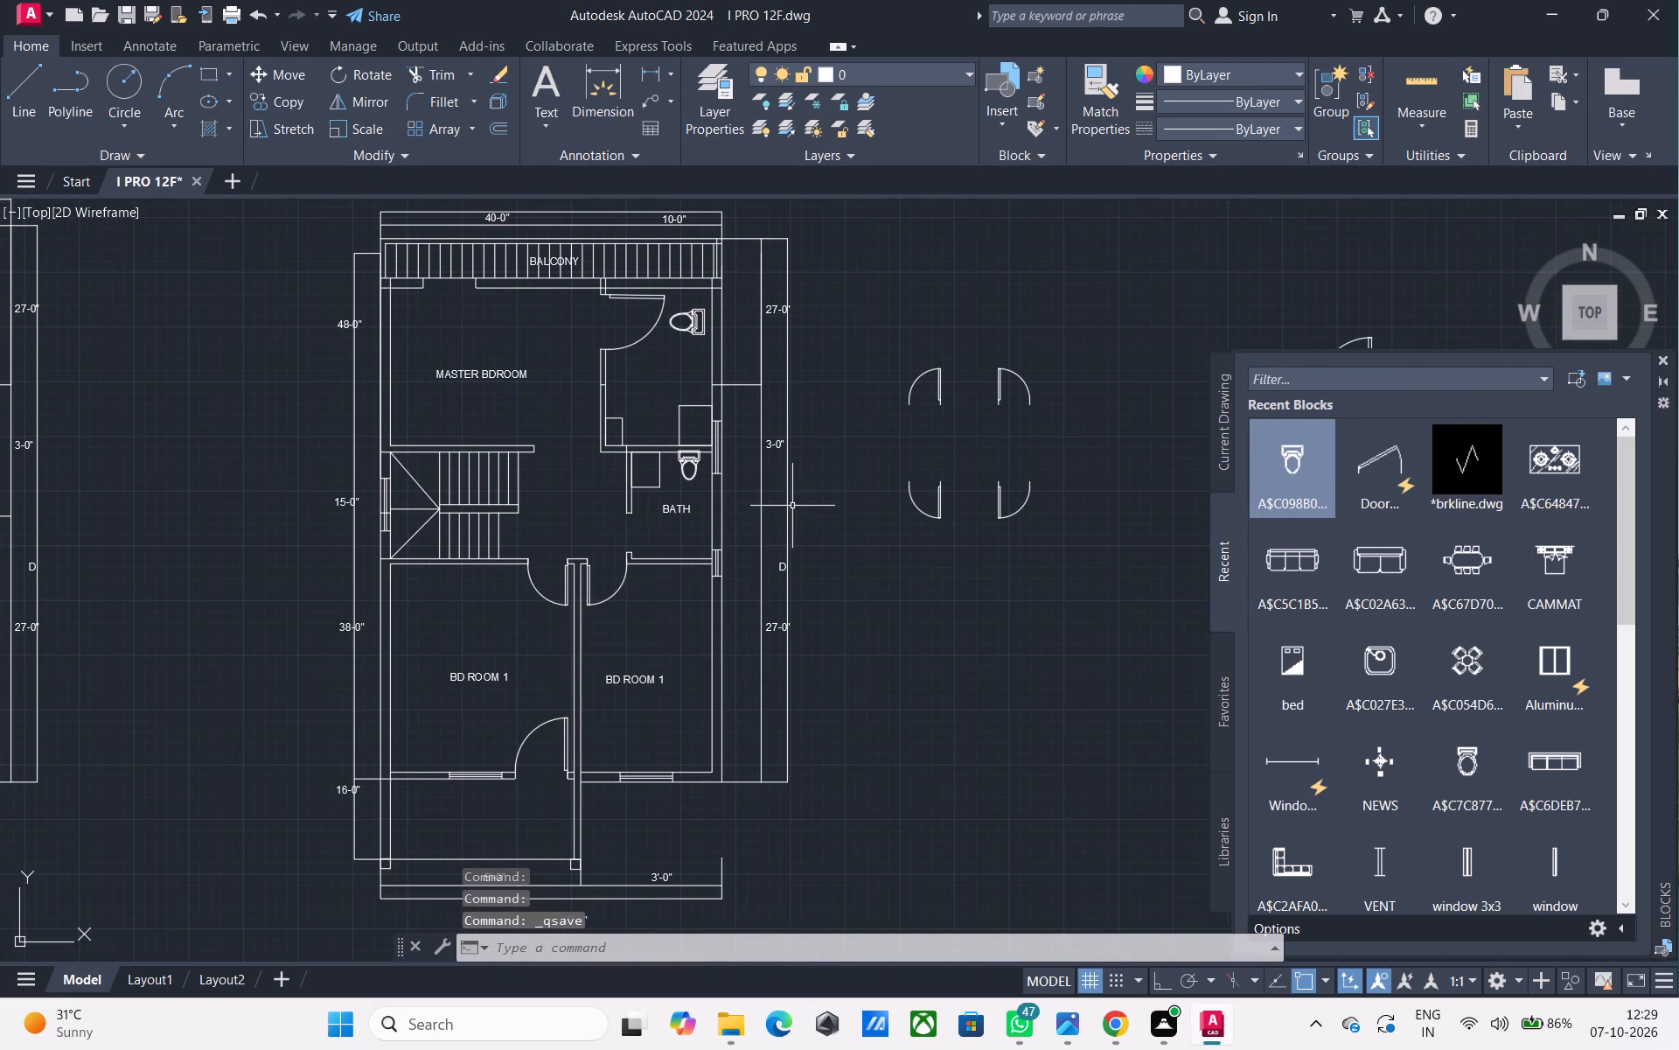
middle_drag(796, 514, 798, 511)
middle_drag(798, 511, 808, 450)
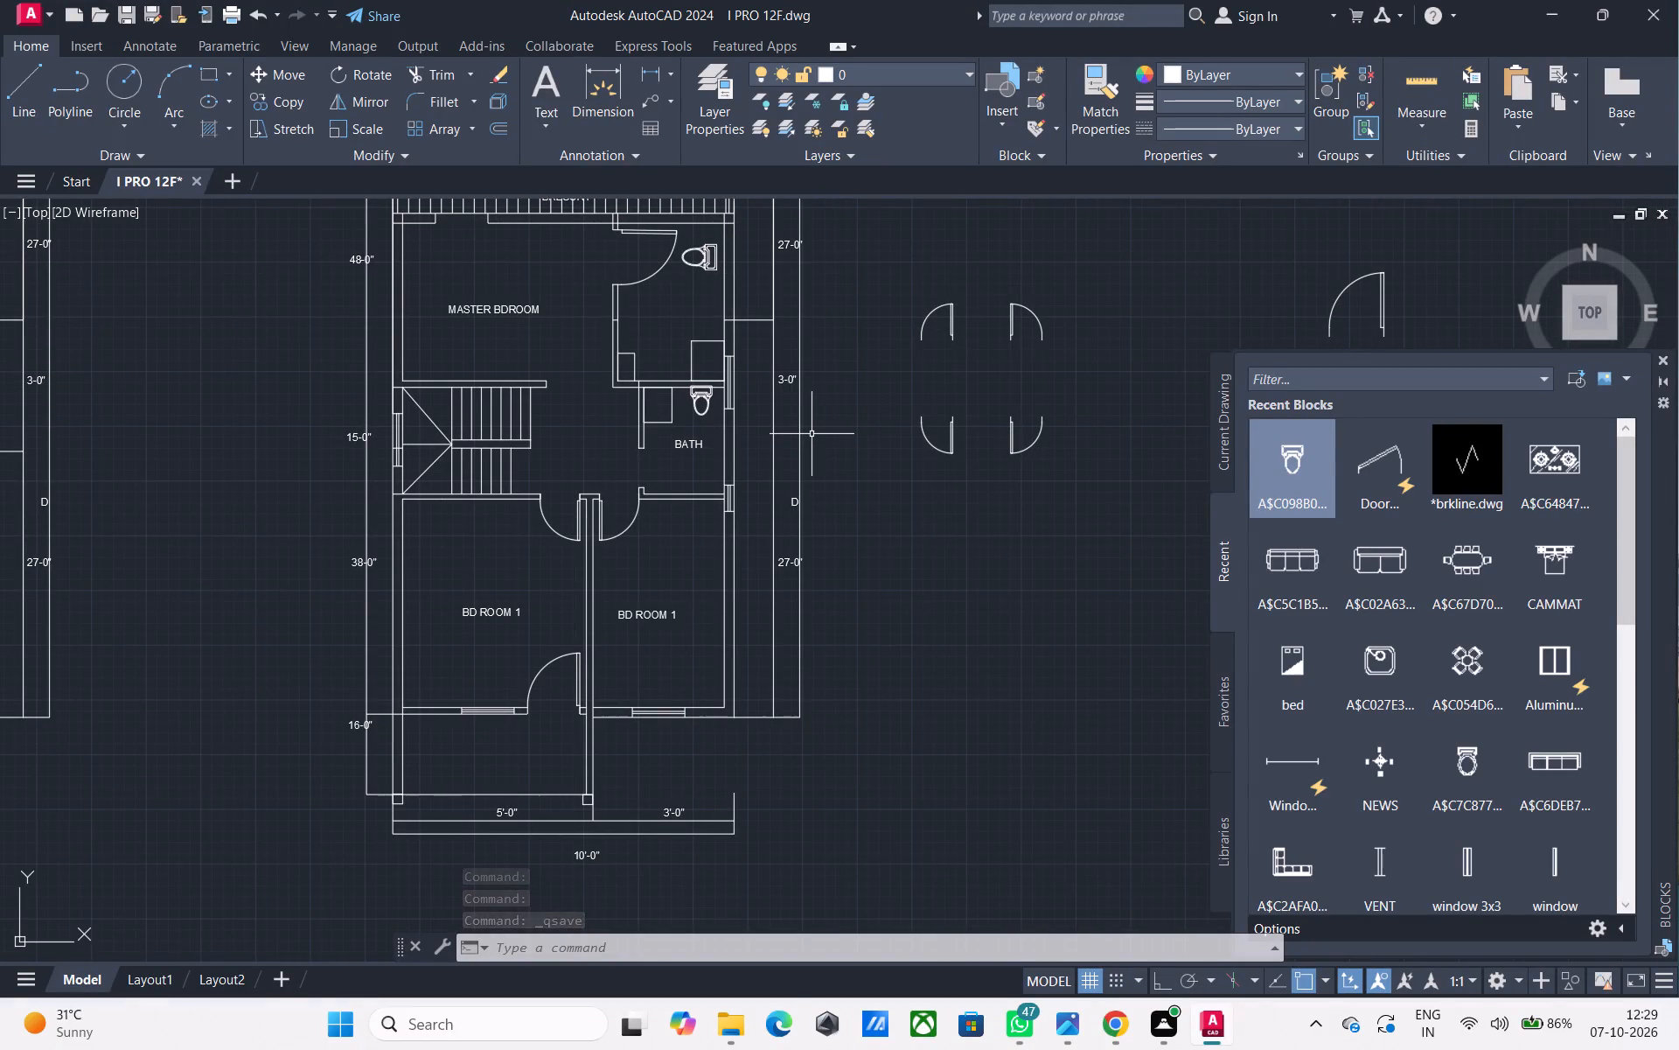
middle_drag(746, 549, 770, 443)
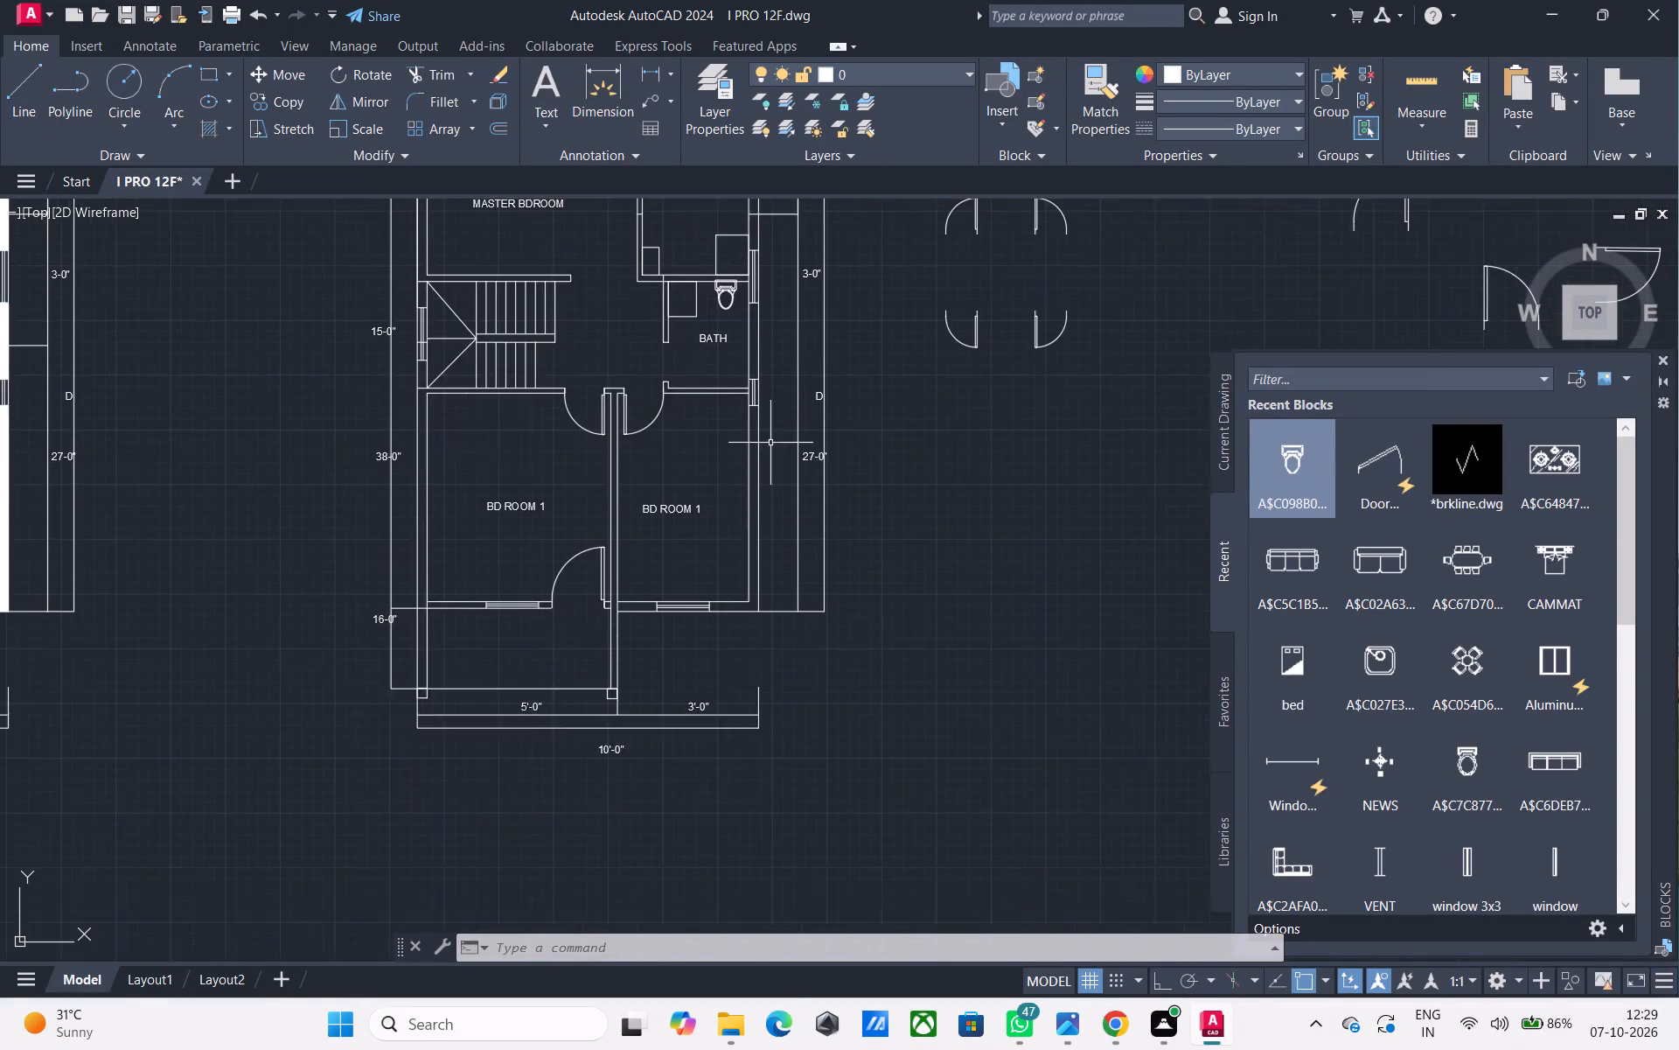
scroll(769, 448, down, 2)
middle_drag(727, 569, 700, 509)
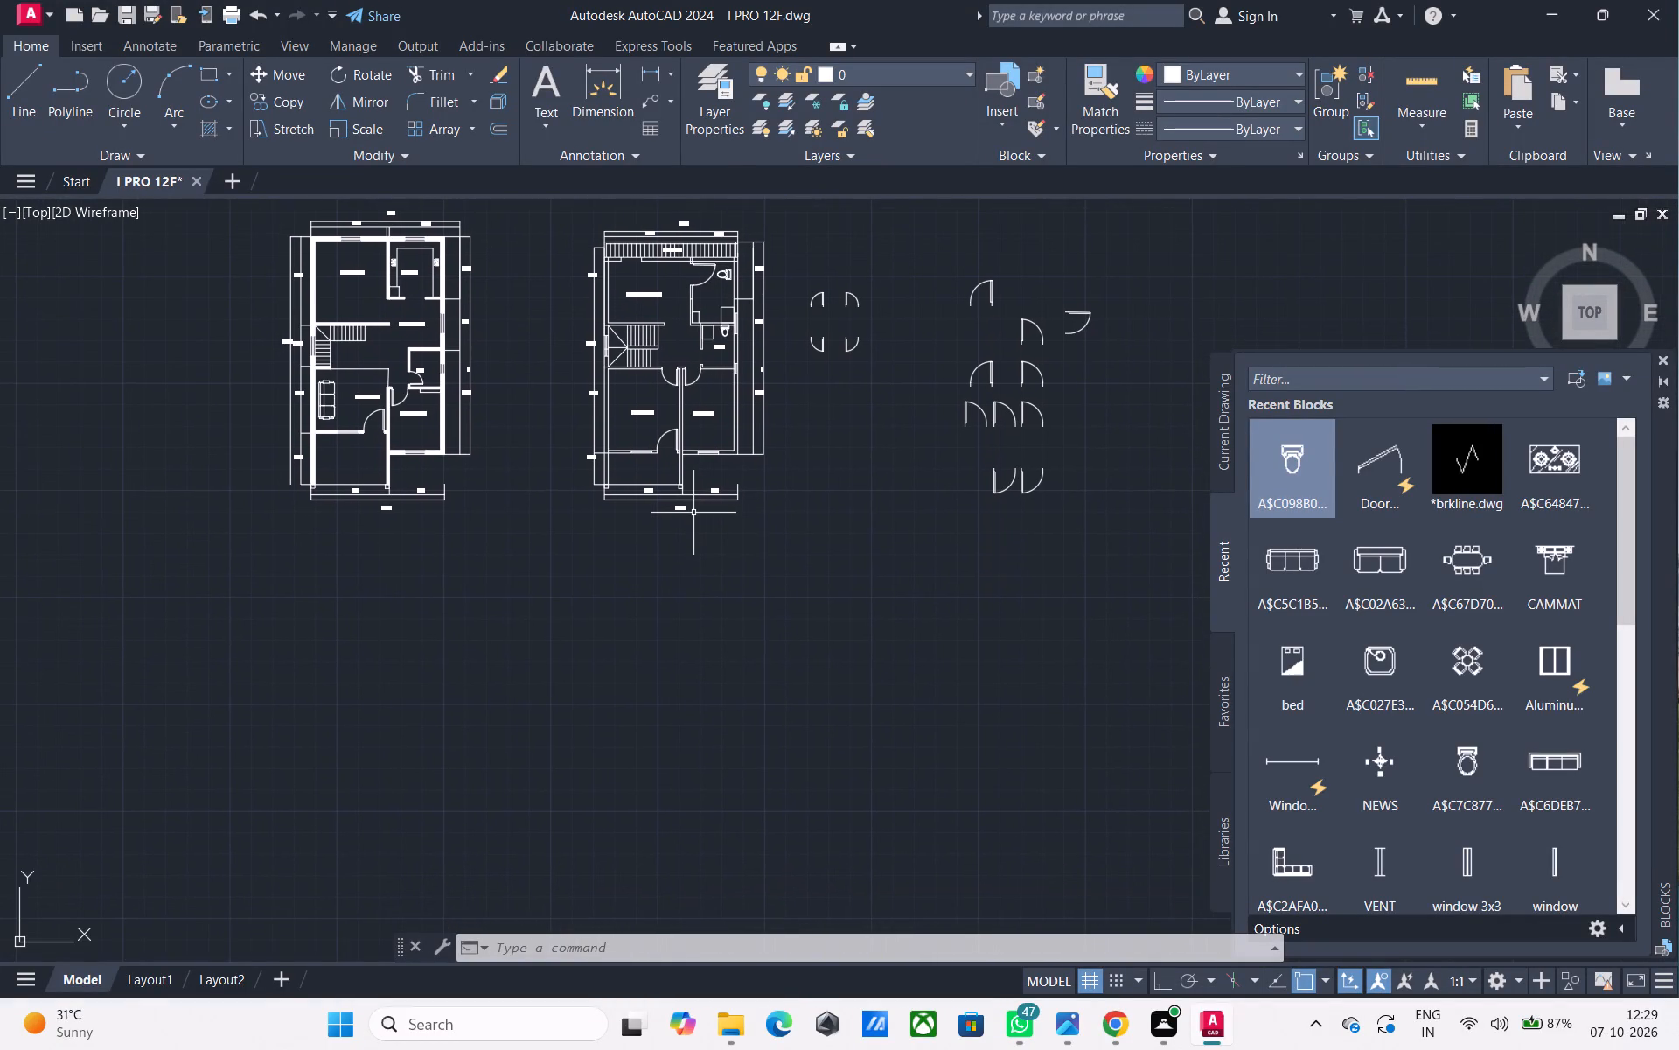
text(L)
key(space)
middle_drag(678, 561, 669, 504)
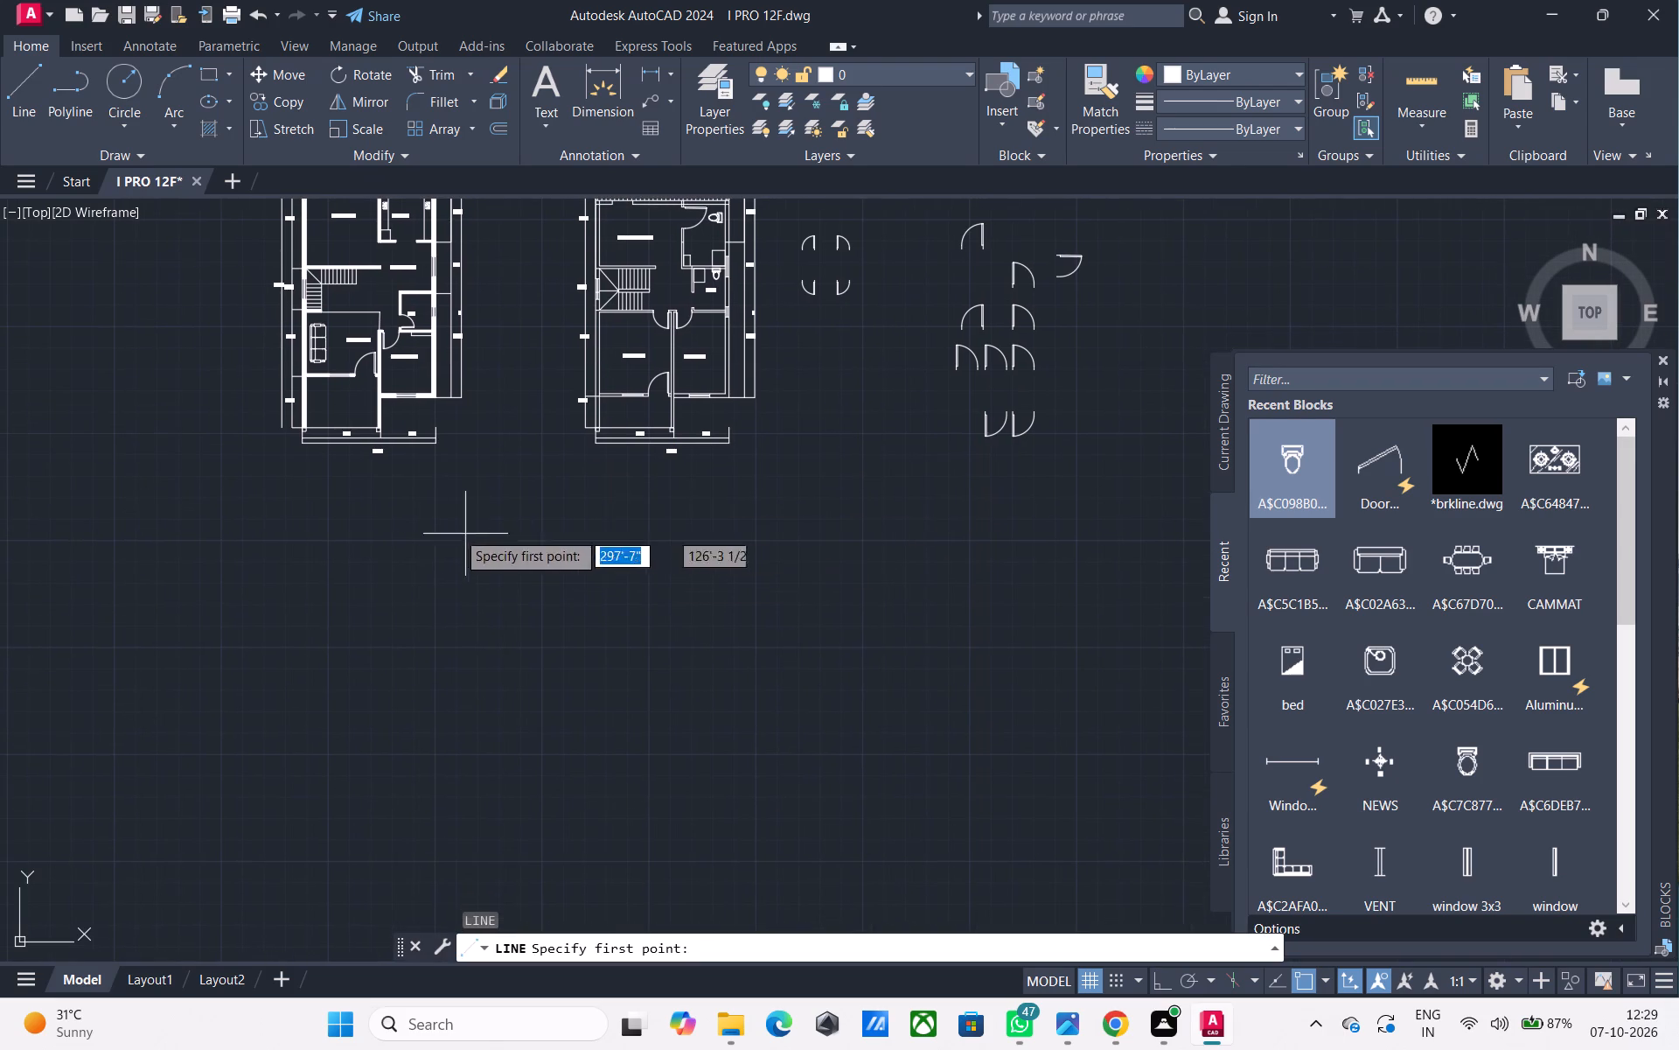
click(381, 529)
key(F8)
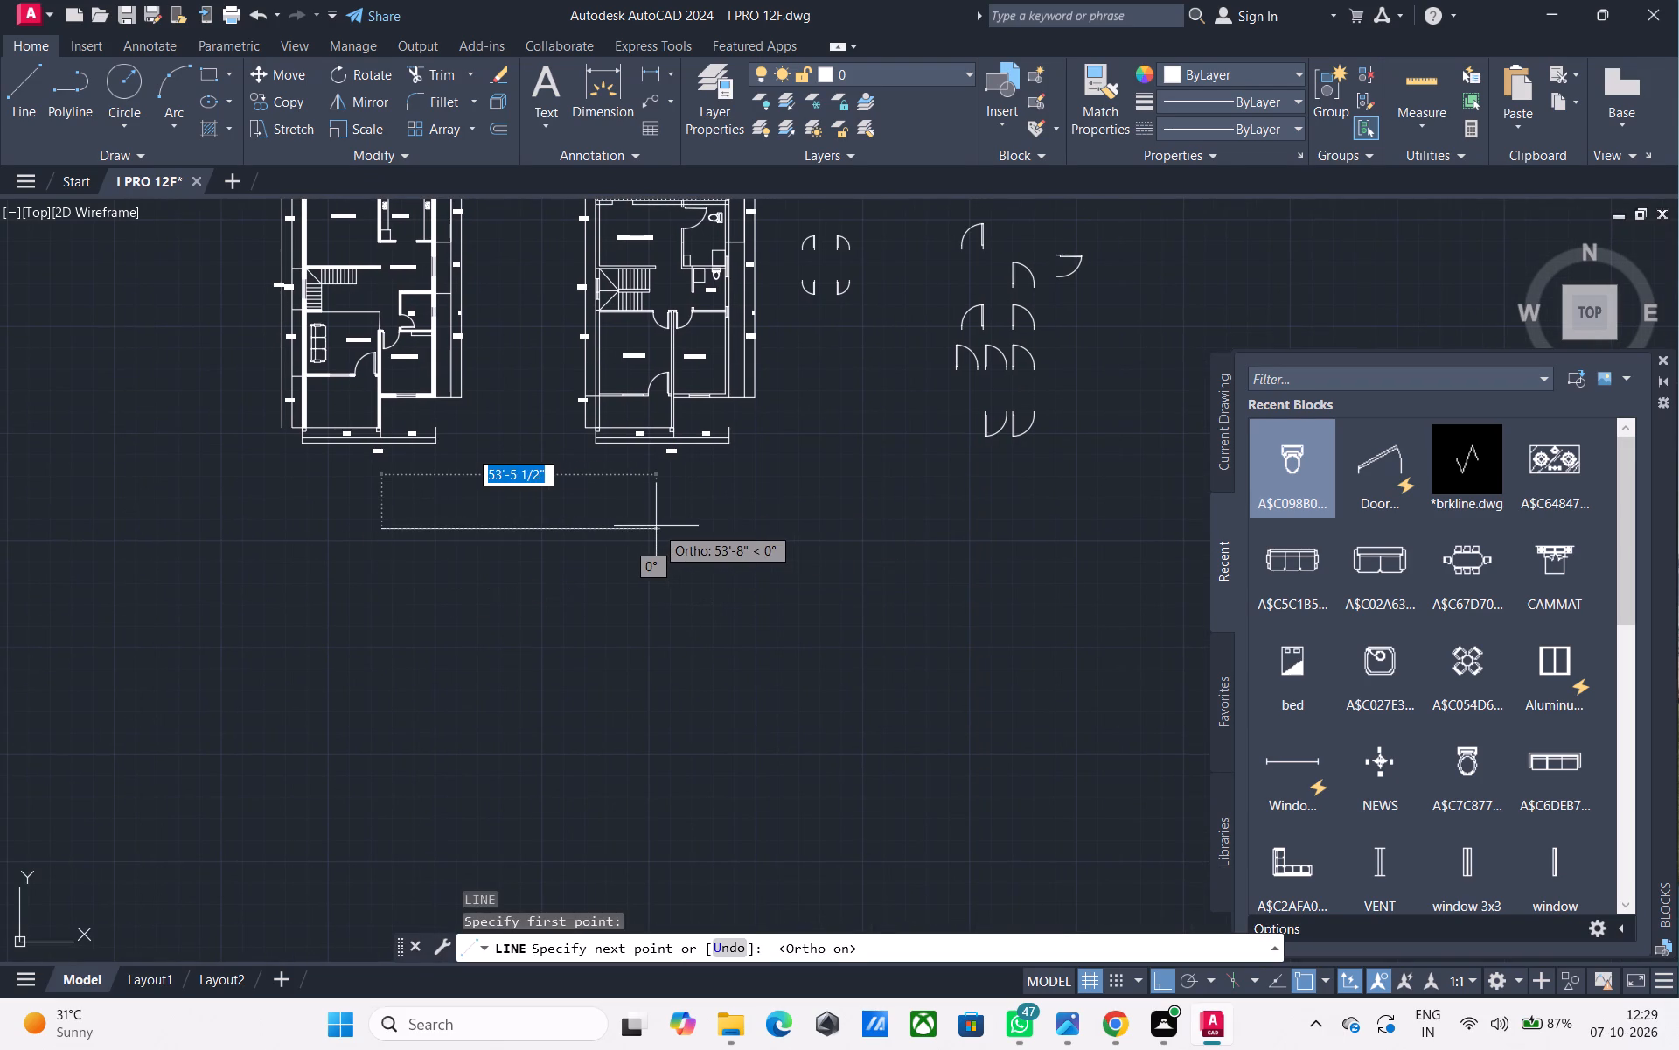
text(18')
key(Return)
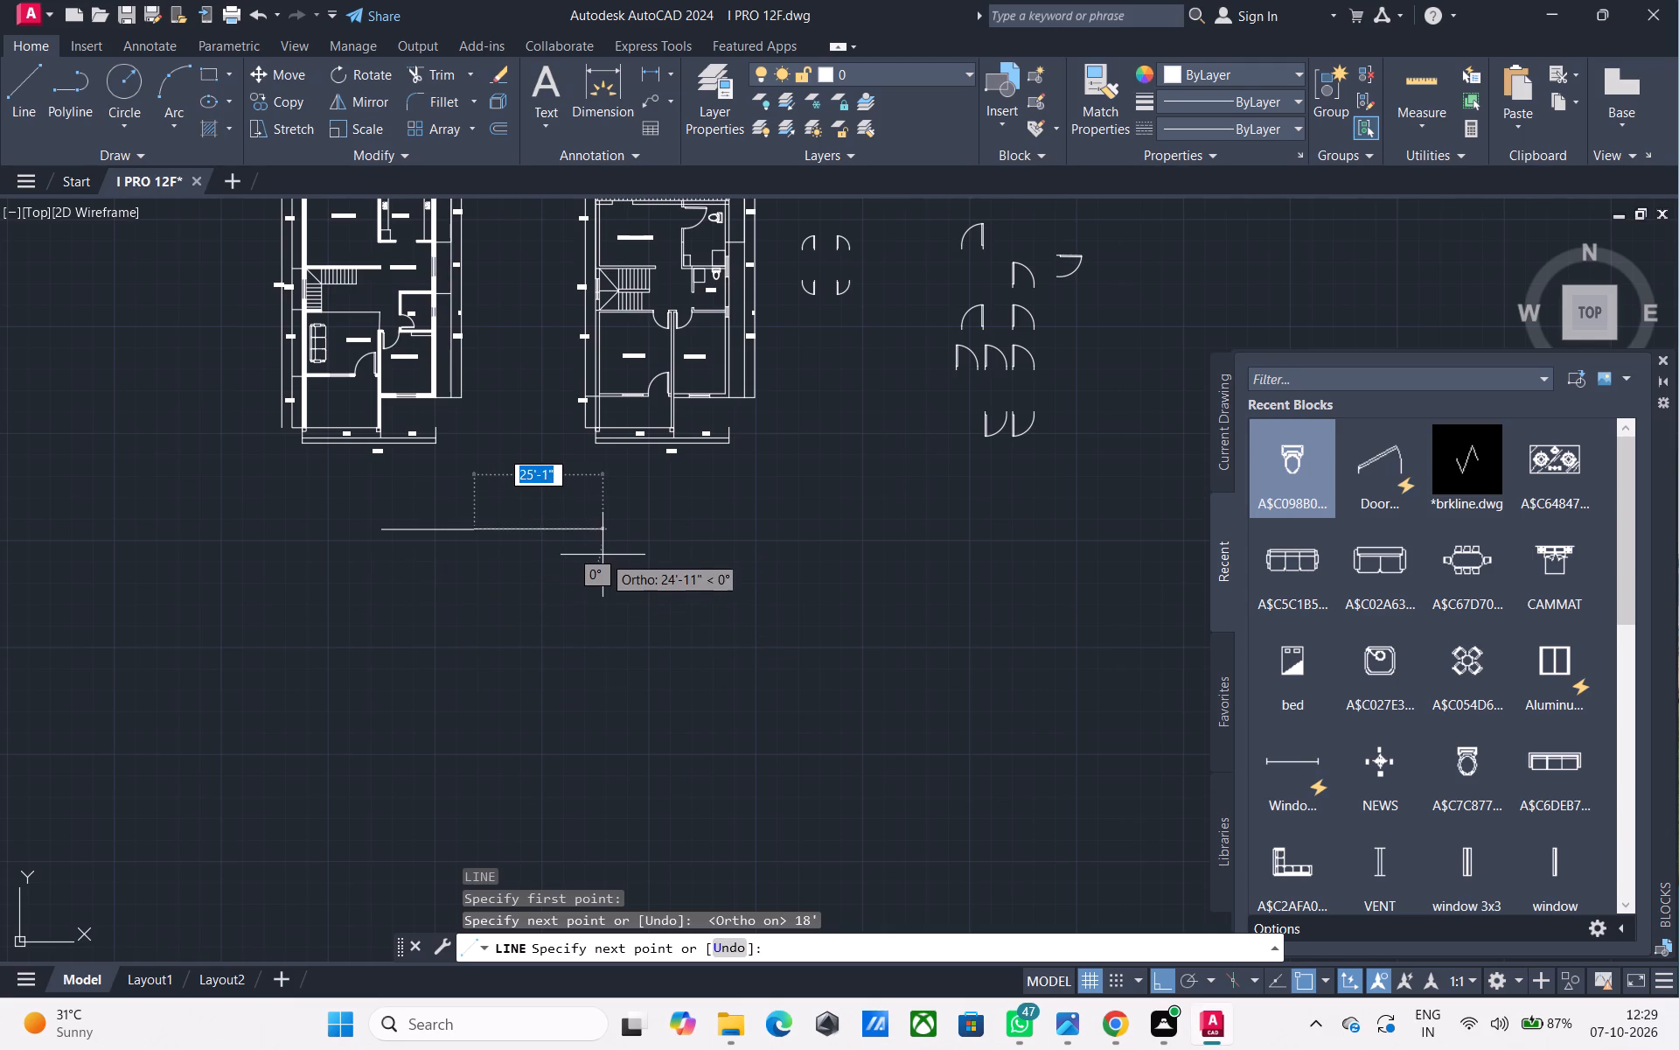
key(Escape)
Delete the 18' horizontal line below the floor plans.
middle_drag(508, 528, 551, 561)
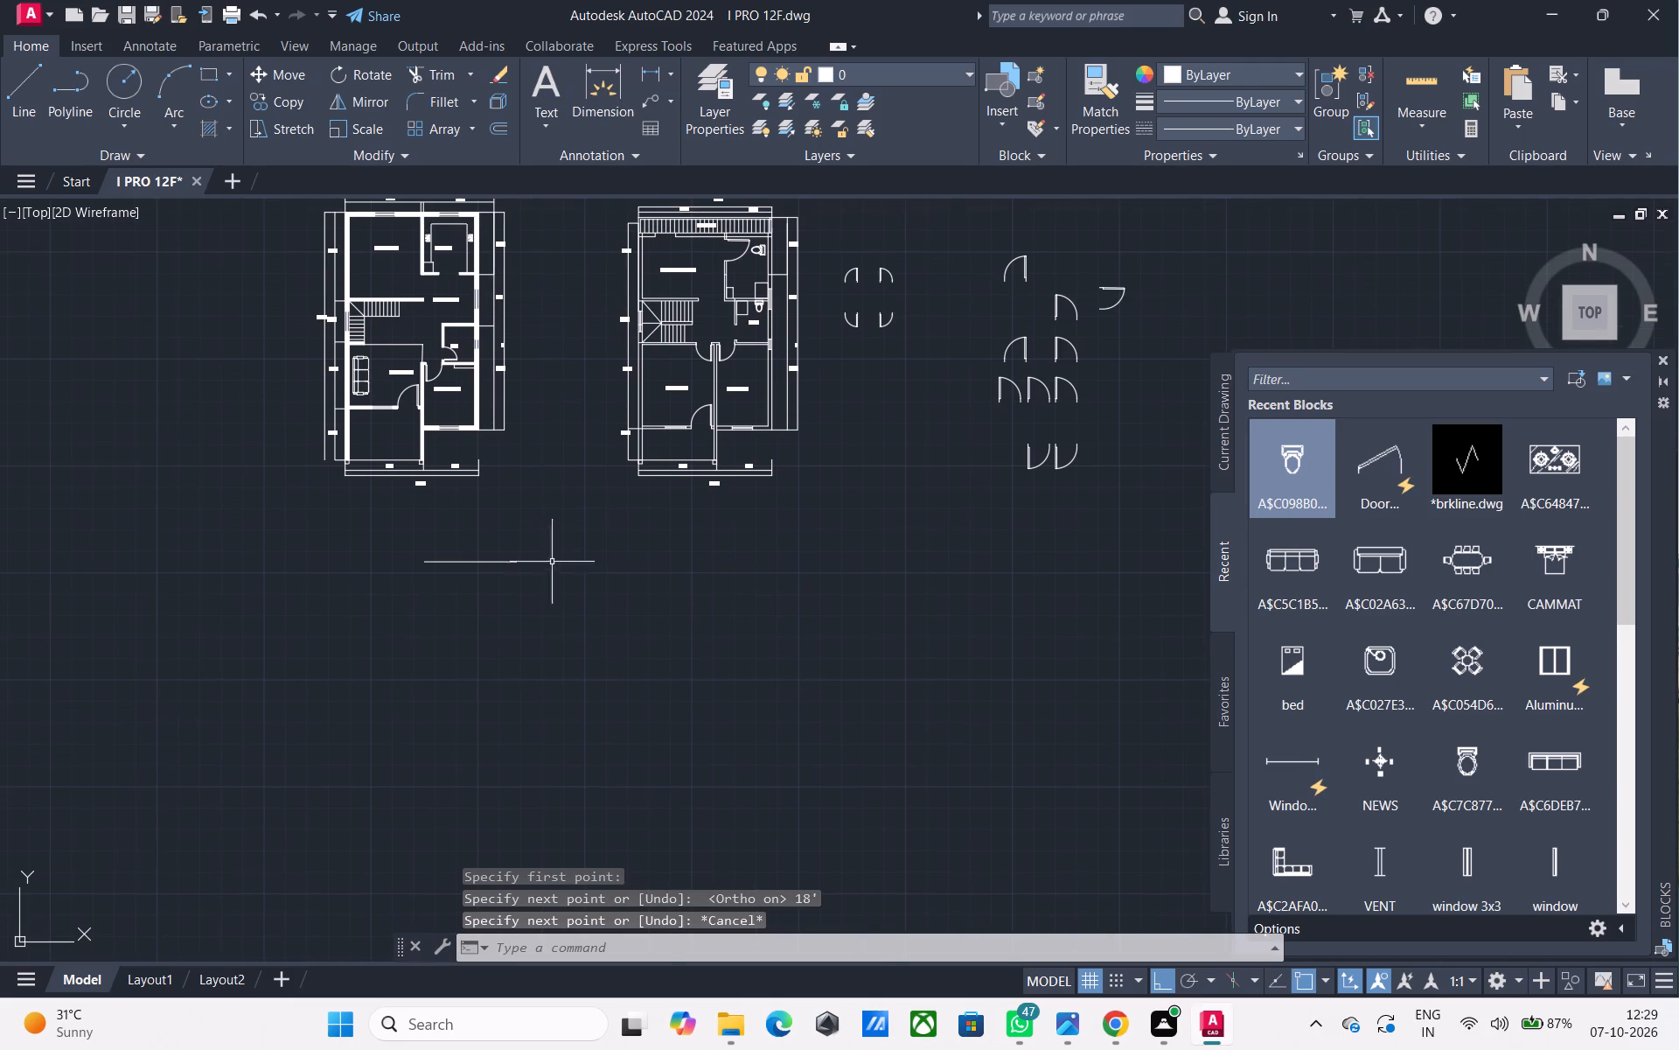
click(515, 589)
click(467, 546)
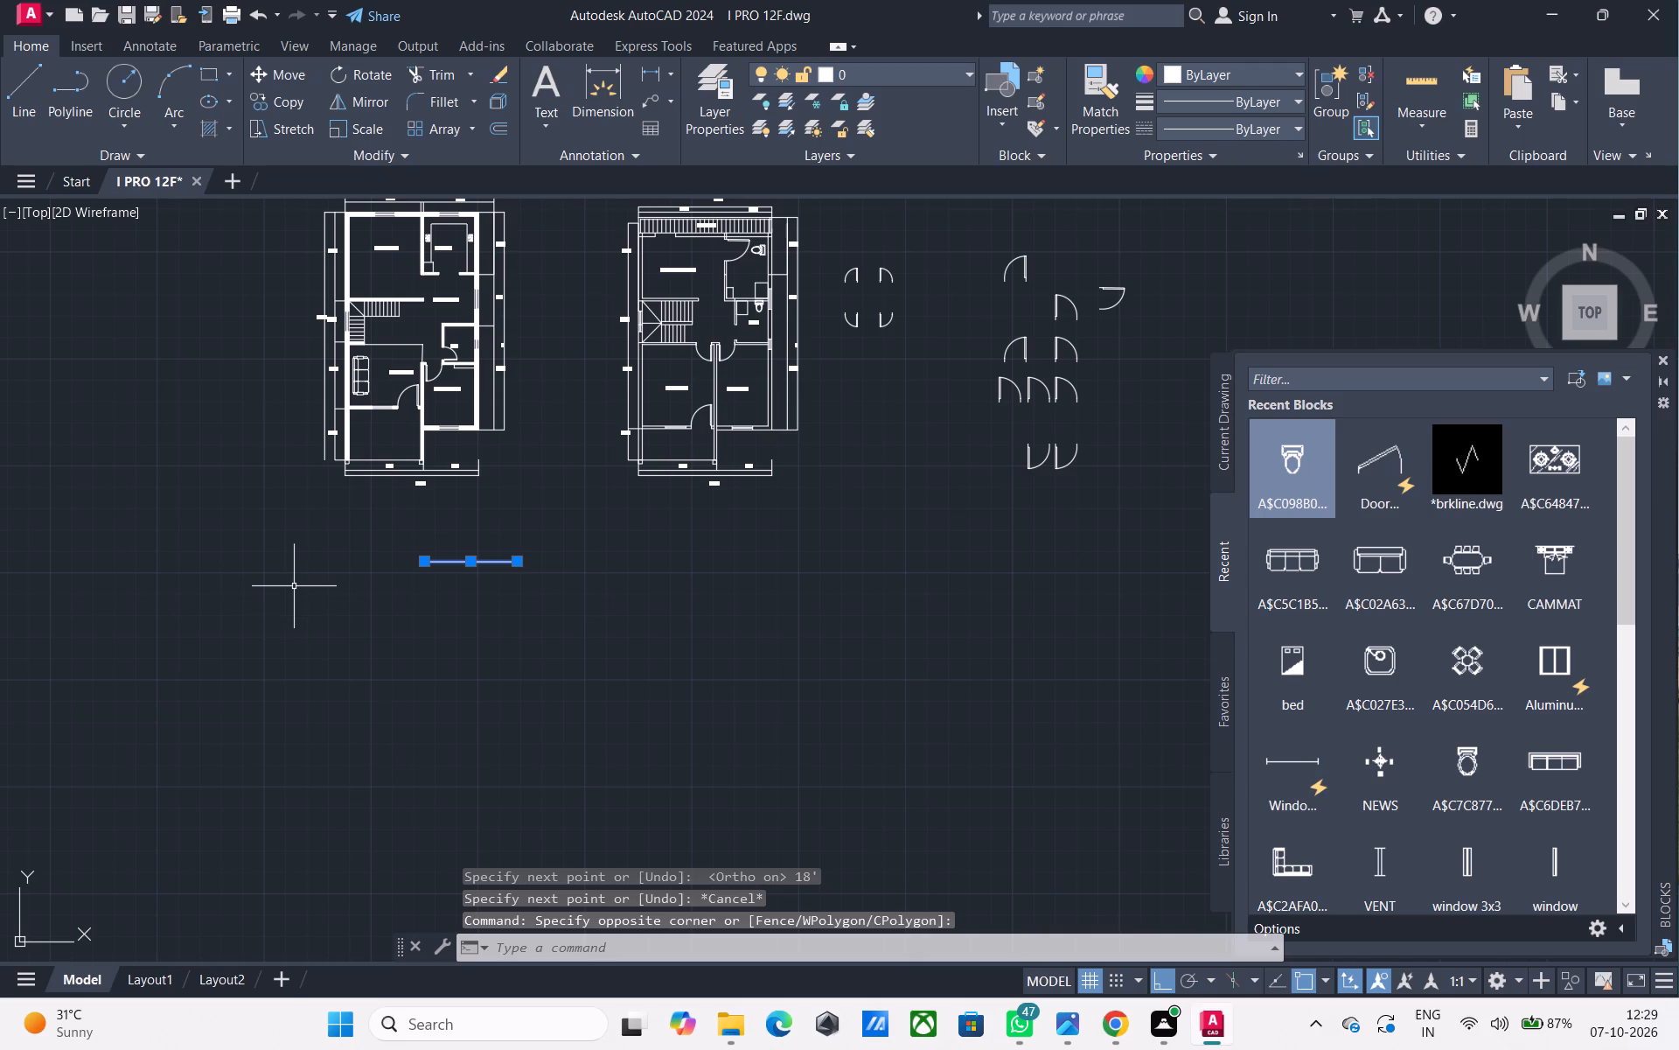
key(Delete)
Draw a 40' horizontal line in the empty area below the two floor plans.
text(L)
key(space)
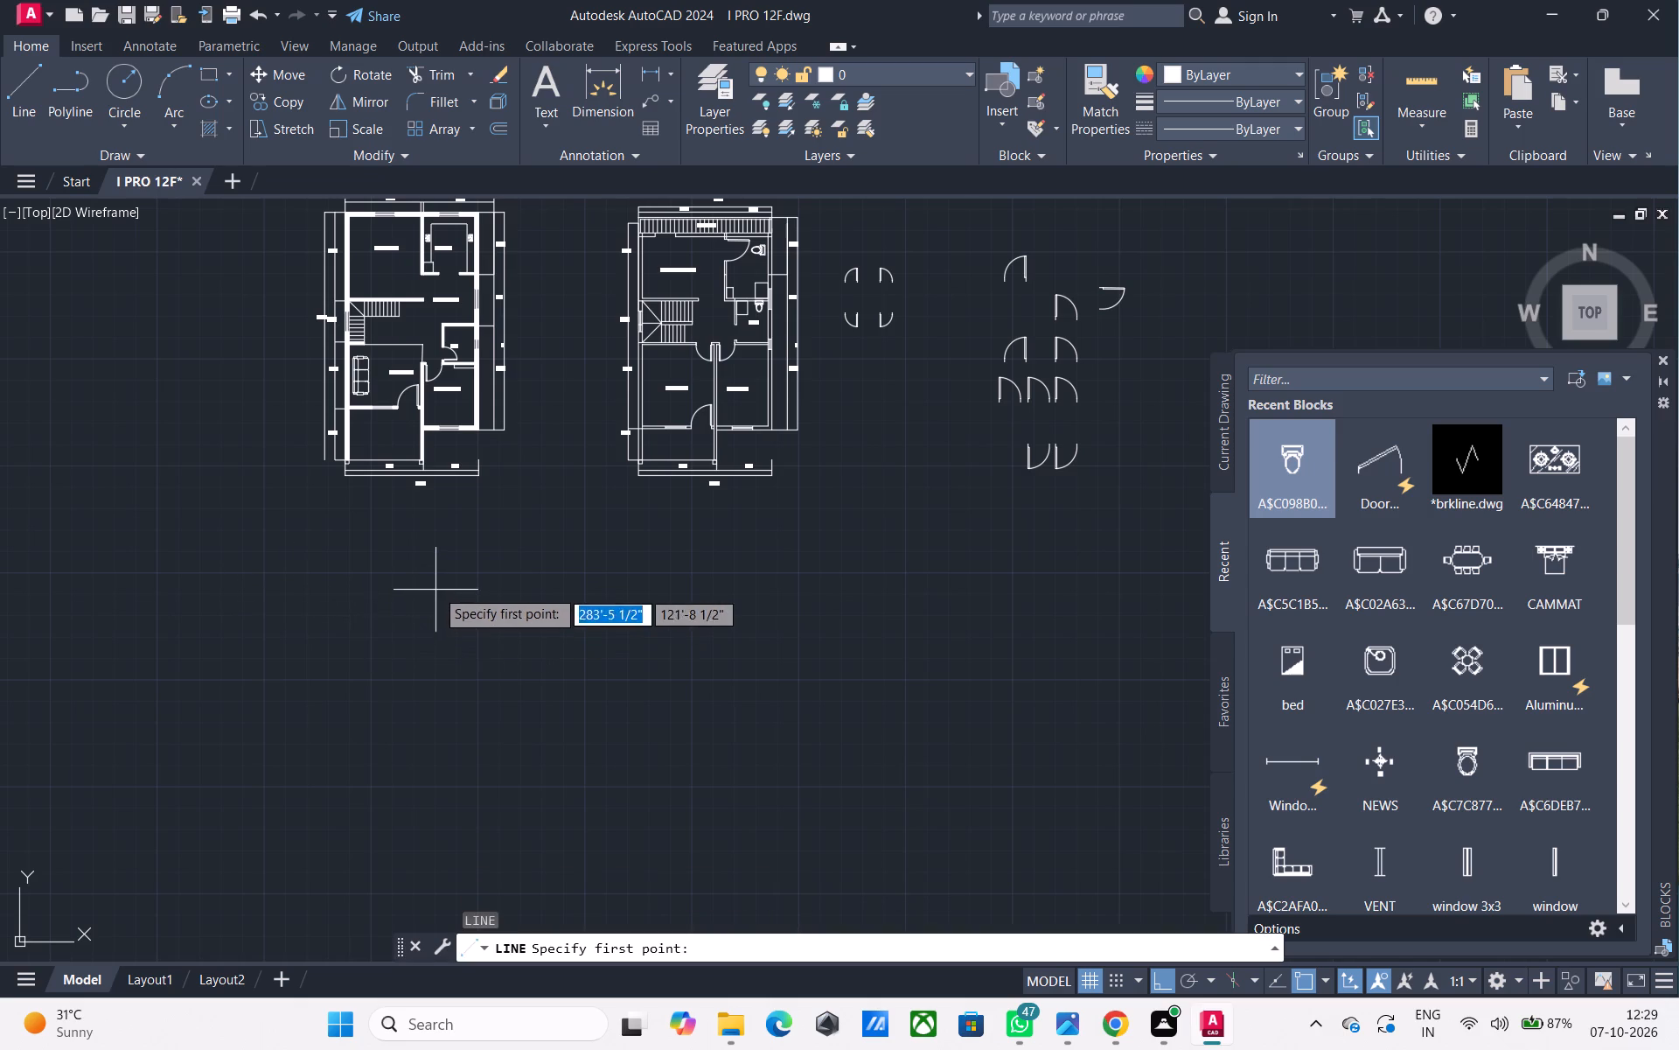
click(444, 560)
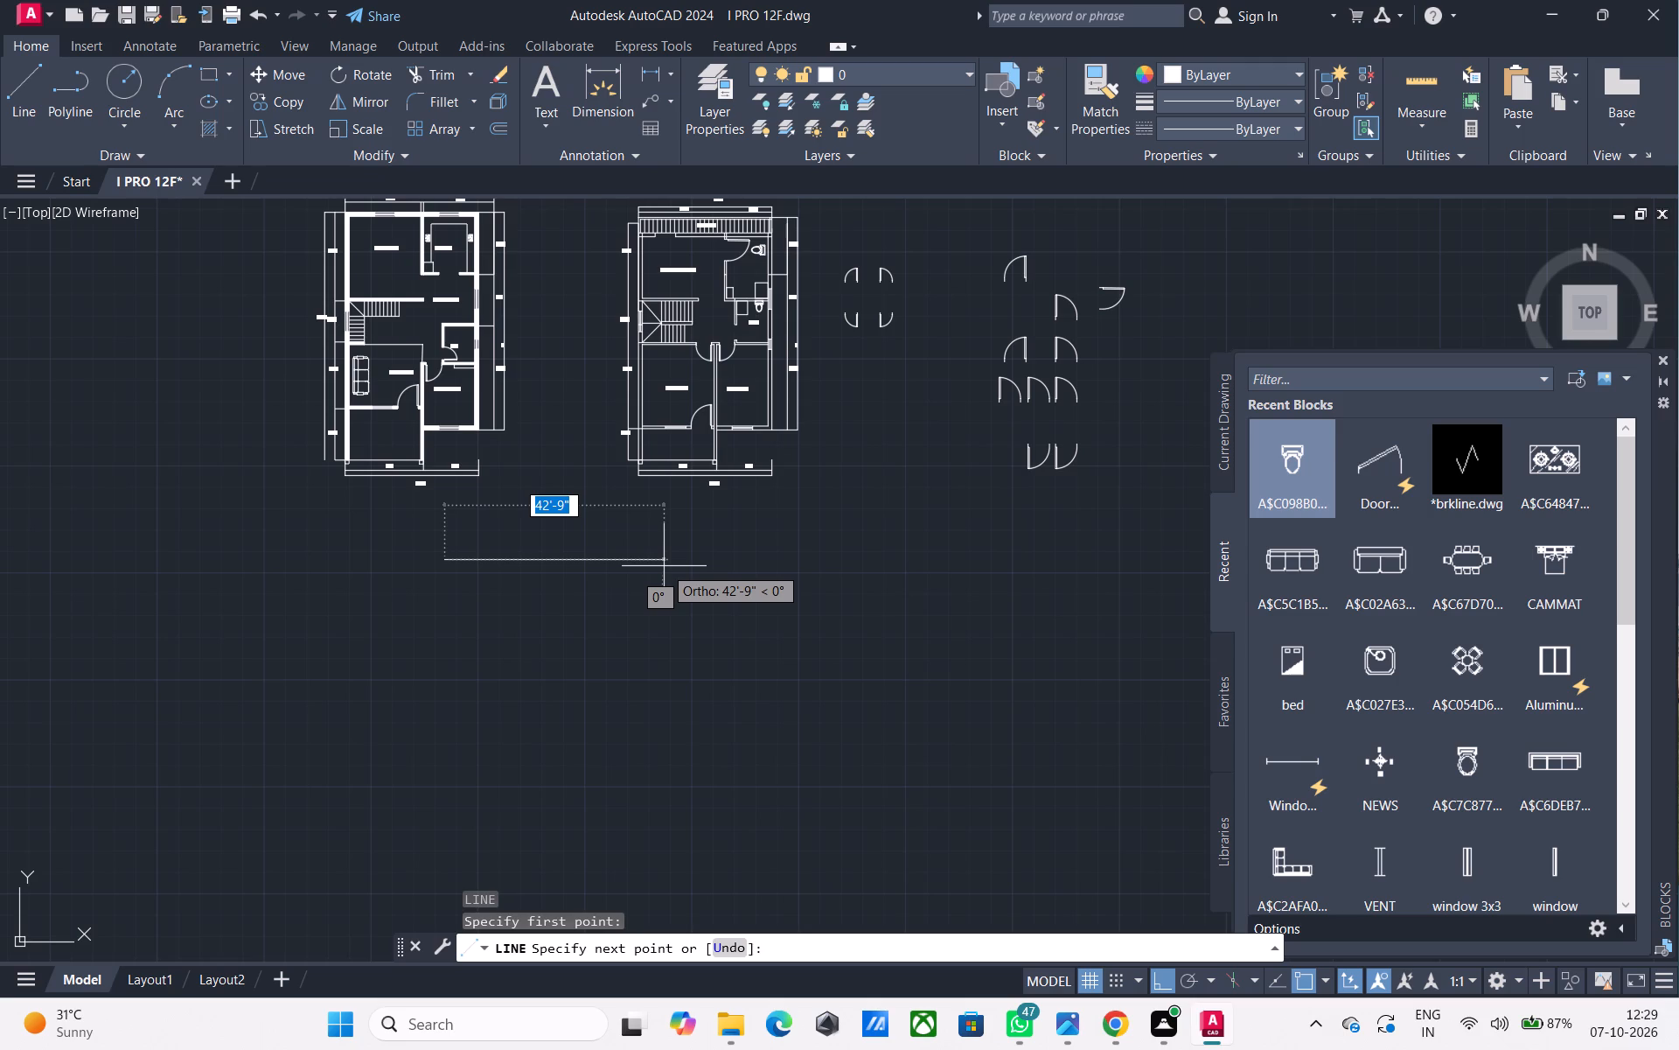
text(40')
key(Return)
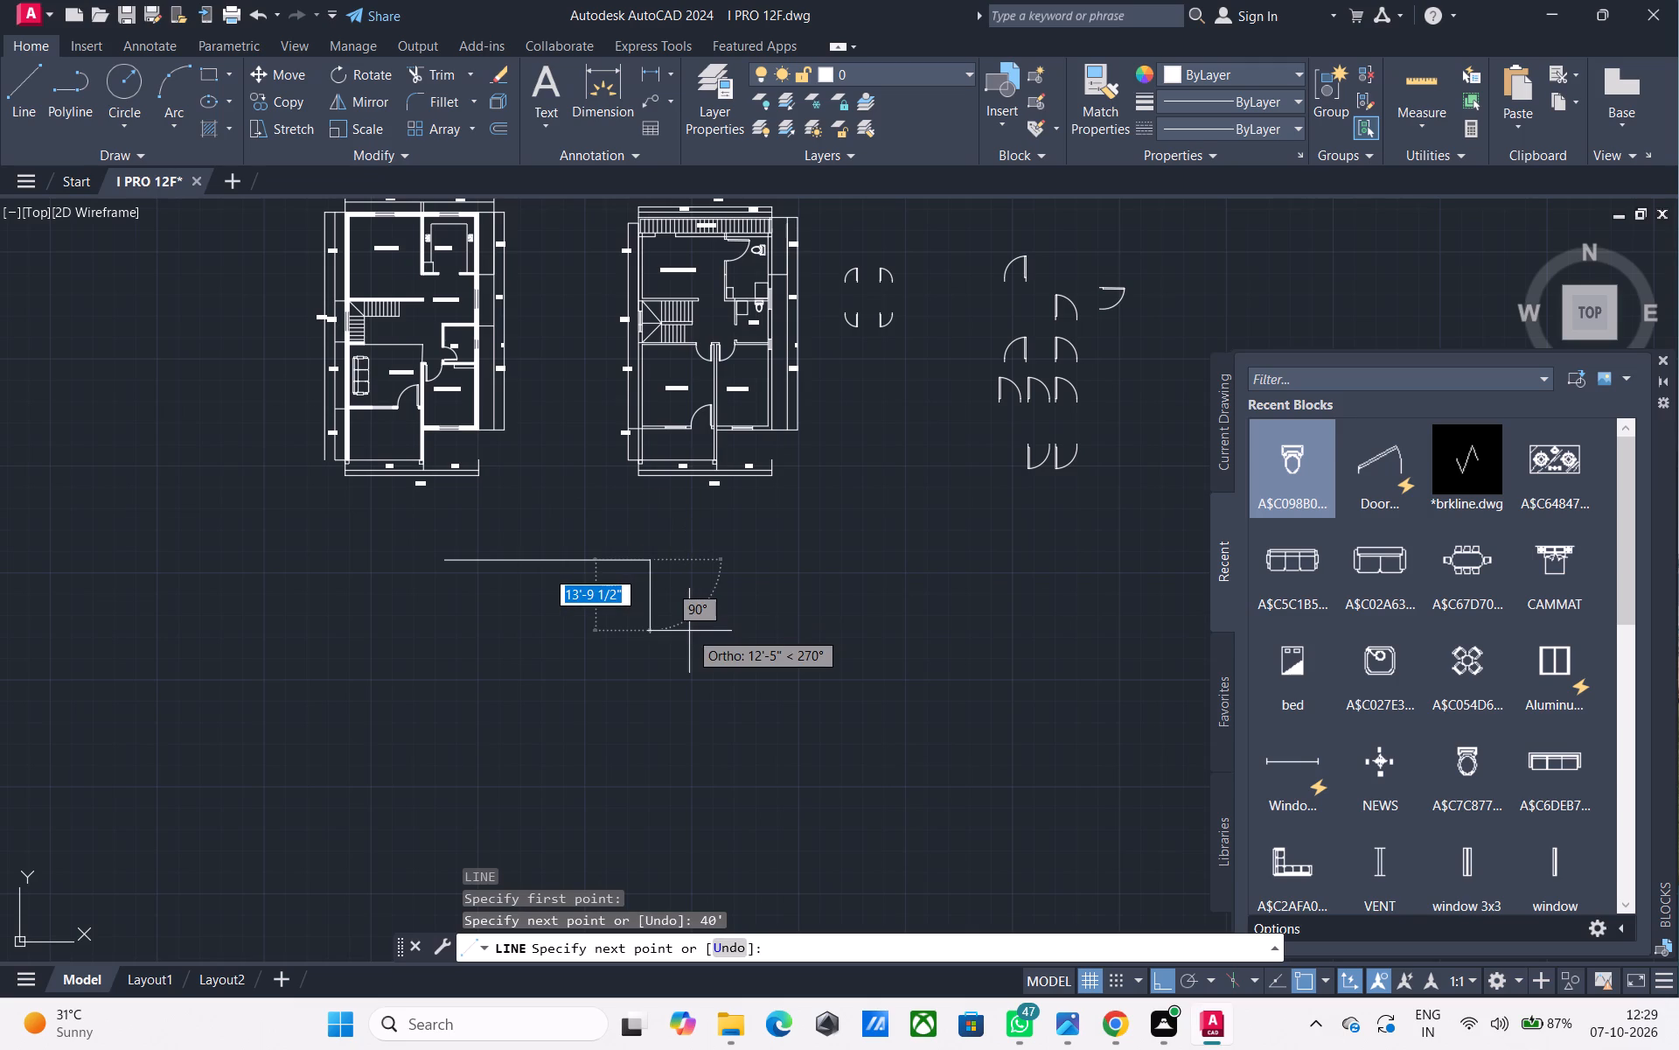
key(Escape)
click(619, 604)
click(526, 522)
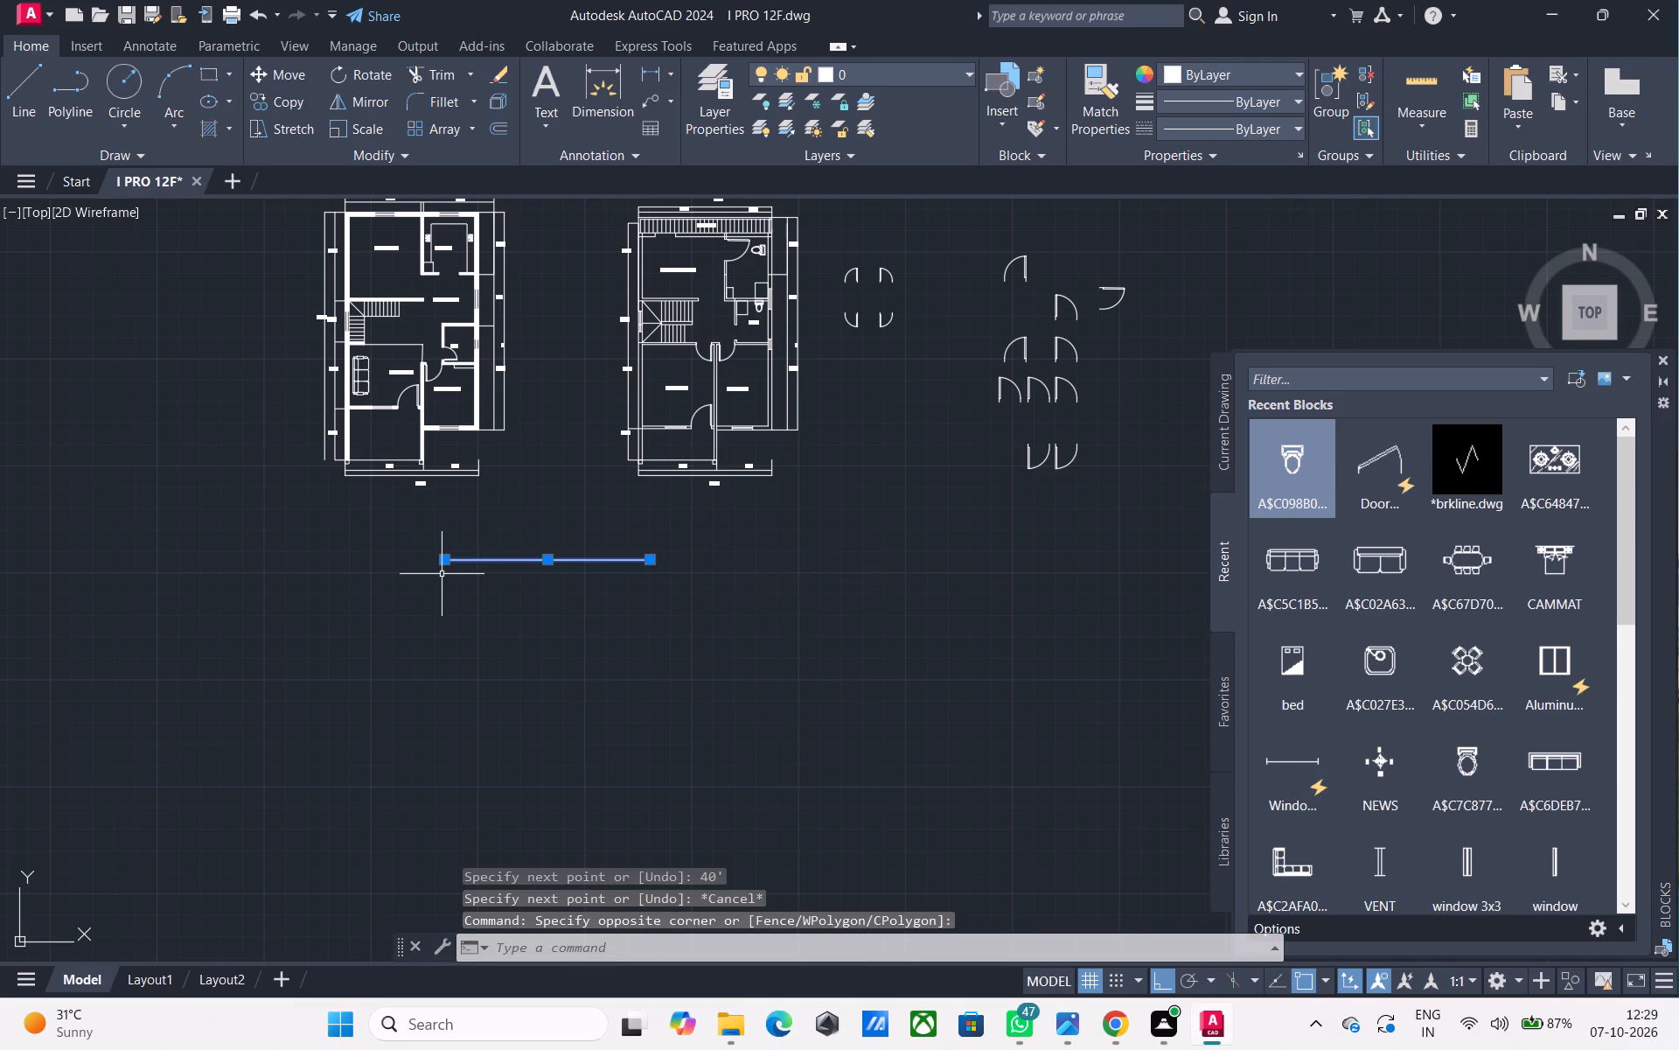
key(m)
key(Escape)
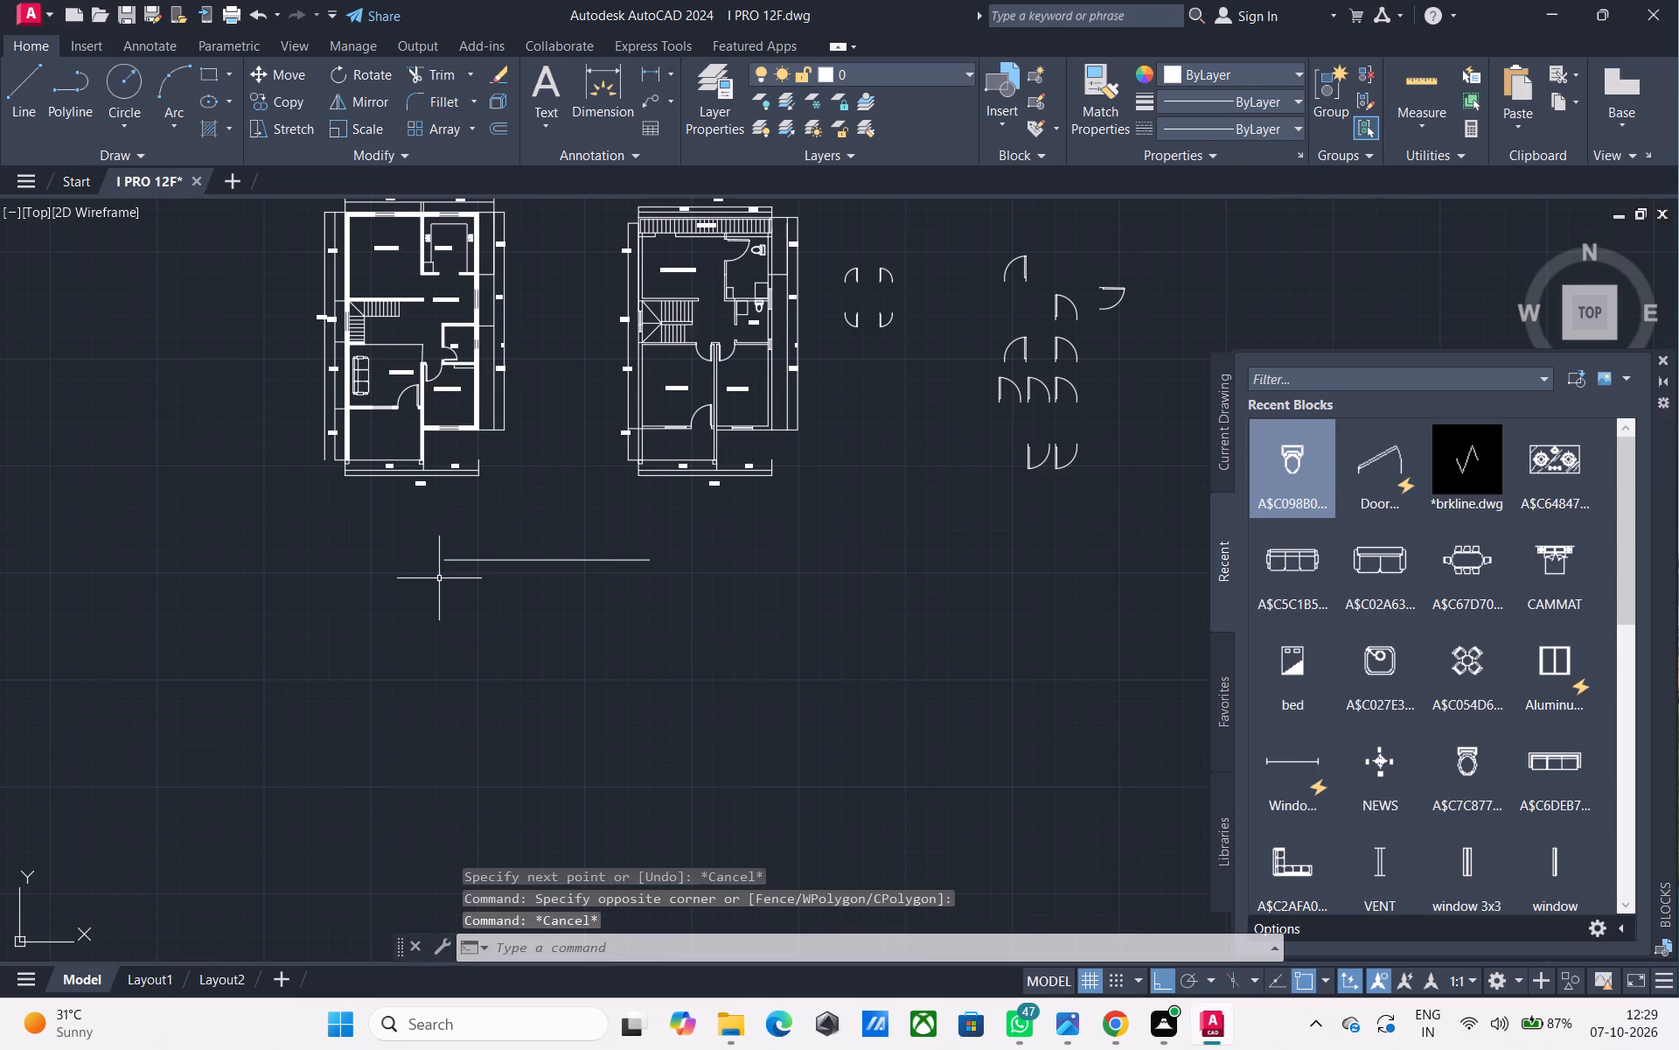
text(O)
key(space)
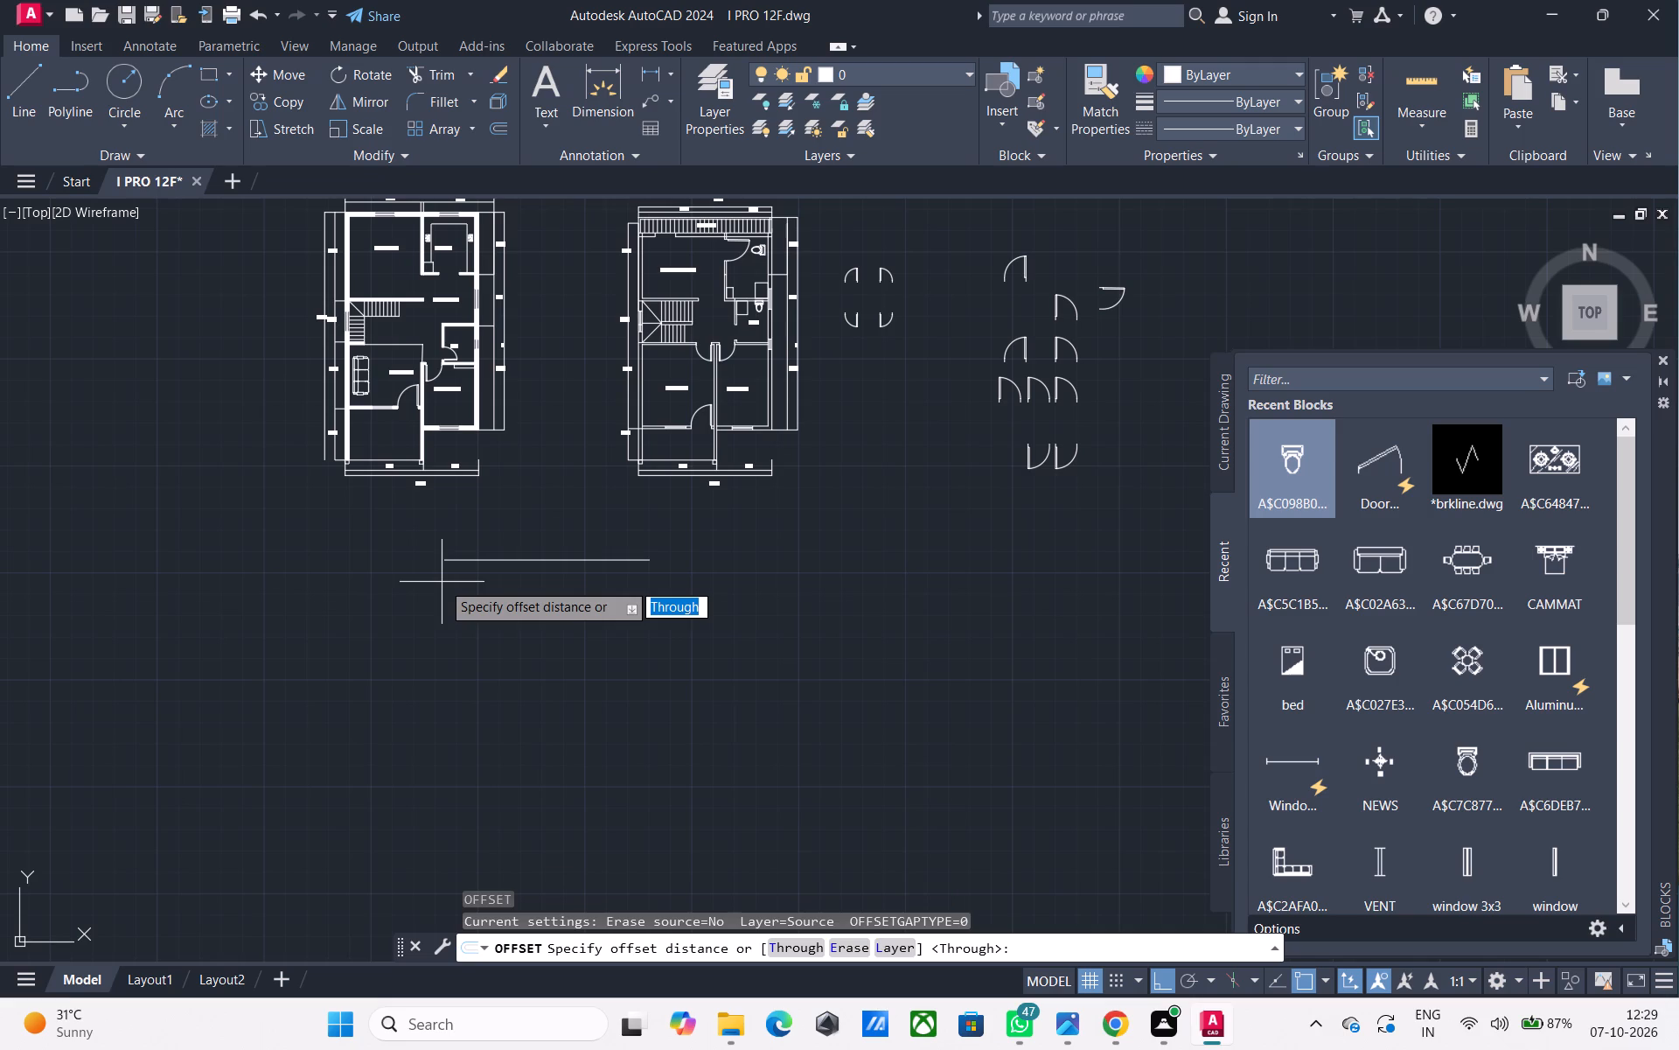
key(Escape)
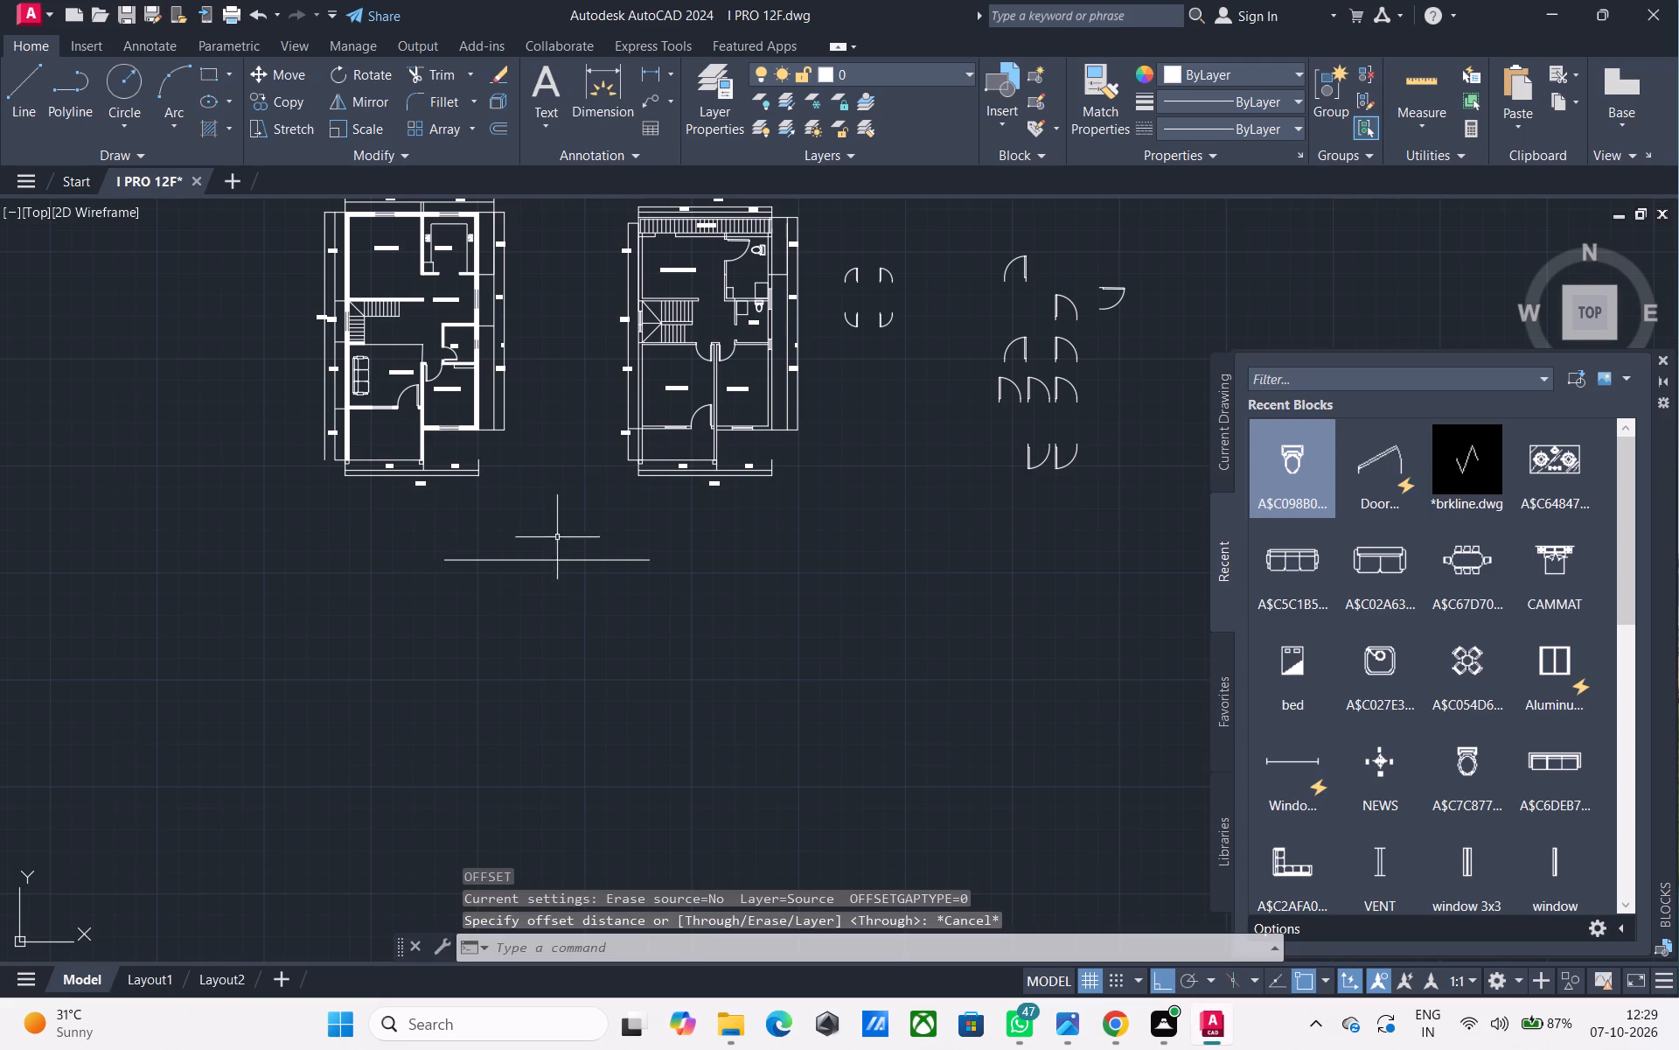
Move the 40' horizontal line straight down, farther away from the floor plans.
click(598, 579)
click(541, 529)
text(M)
key(space)
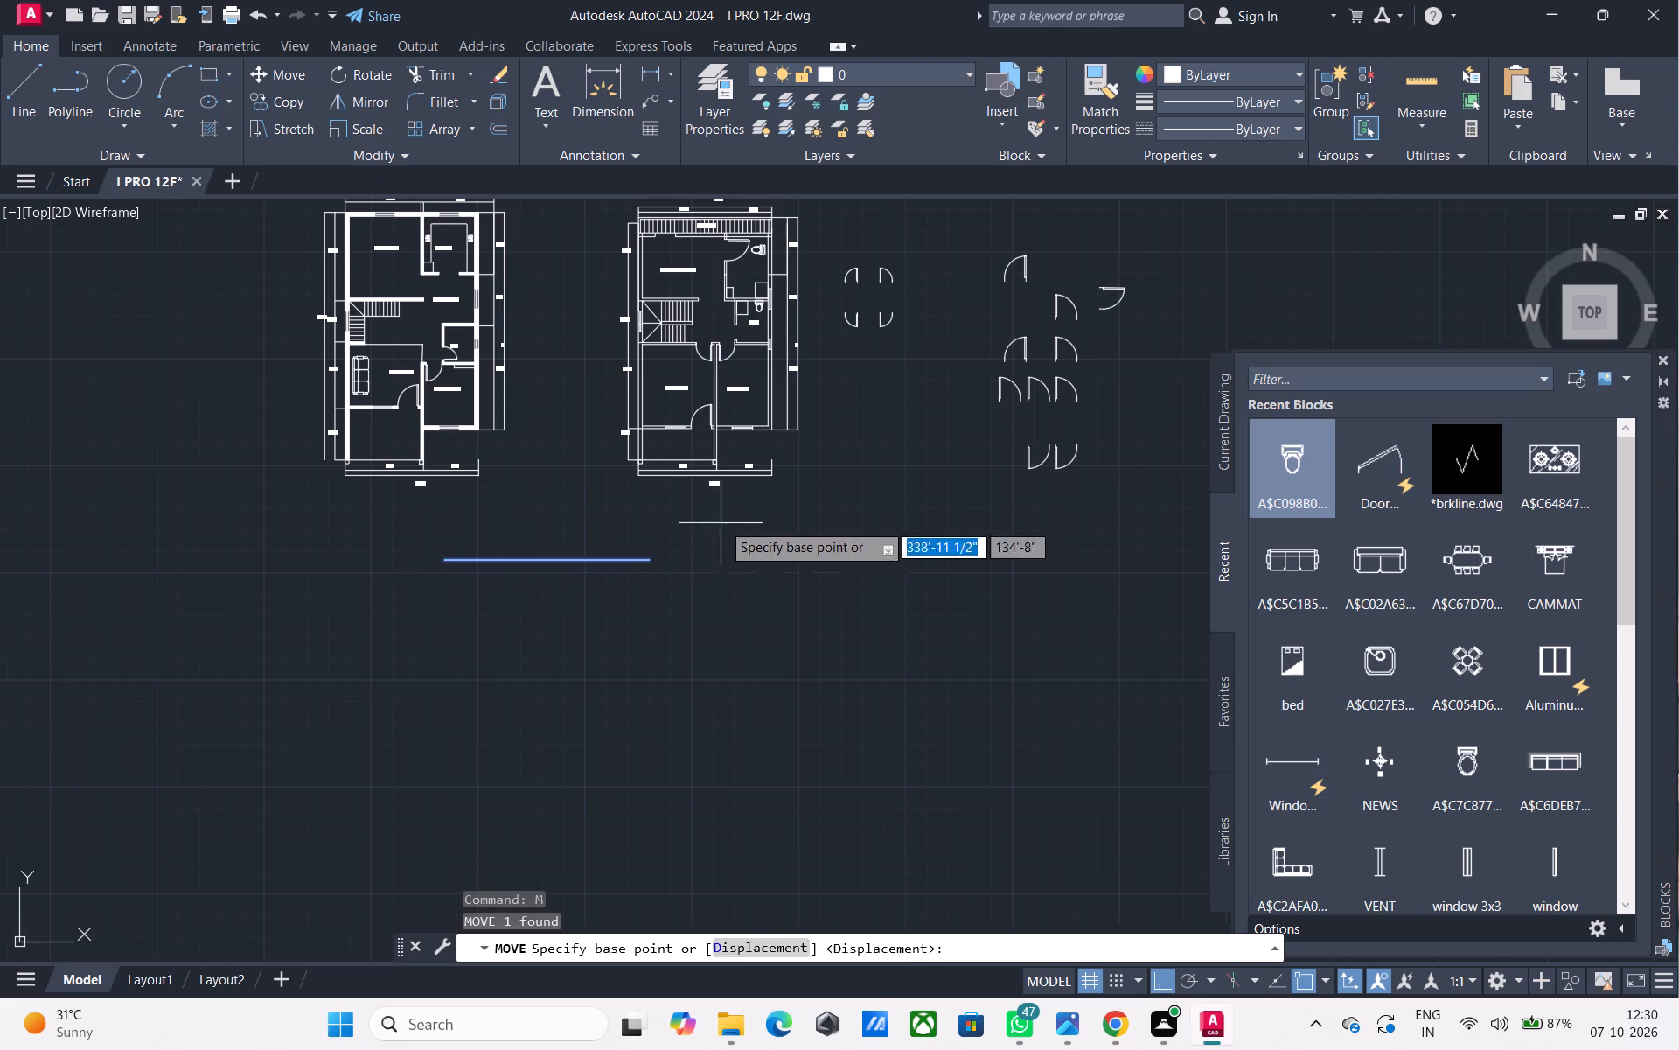
click(852, 405)
click(883, 597)
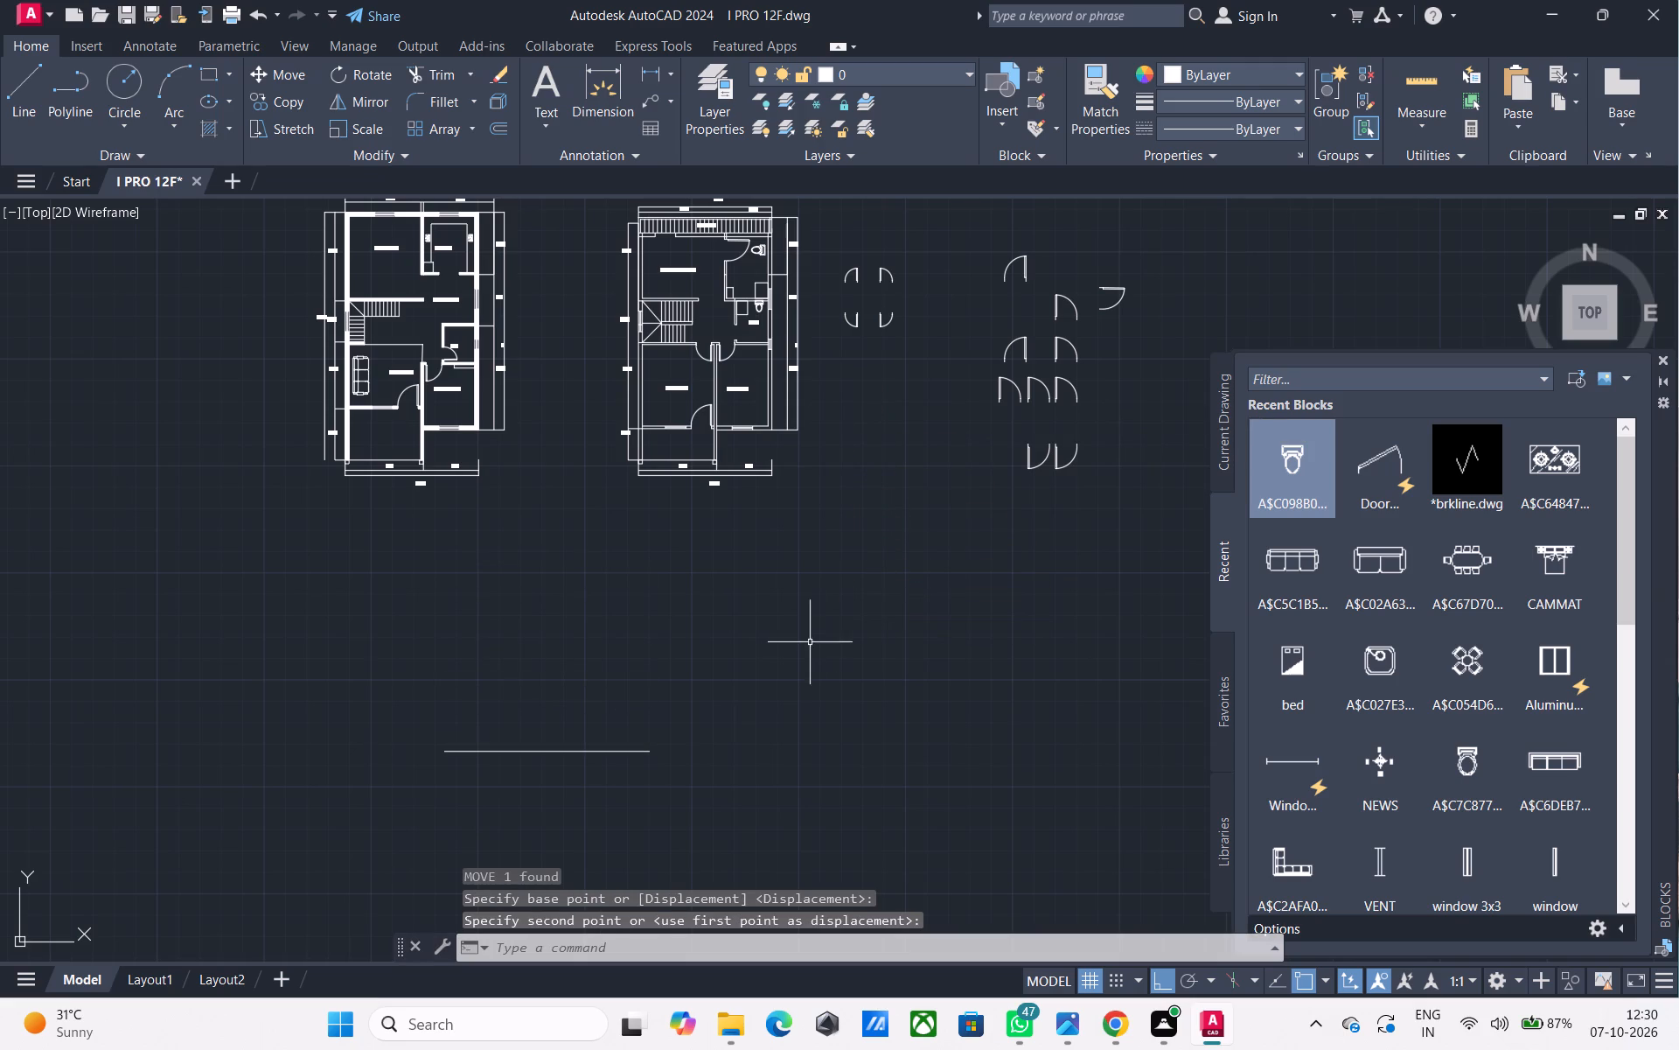
Offset the 40' horizontal line 2' upward.
click(638, 780)
drag(521, 670, 512, 668)
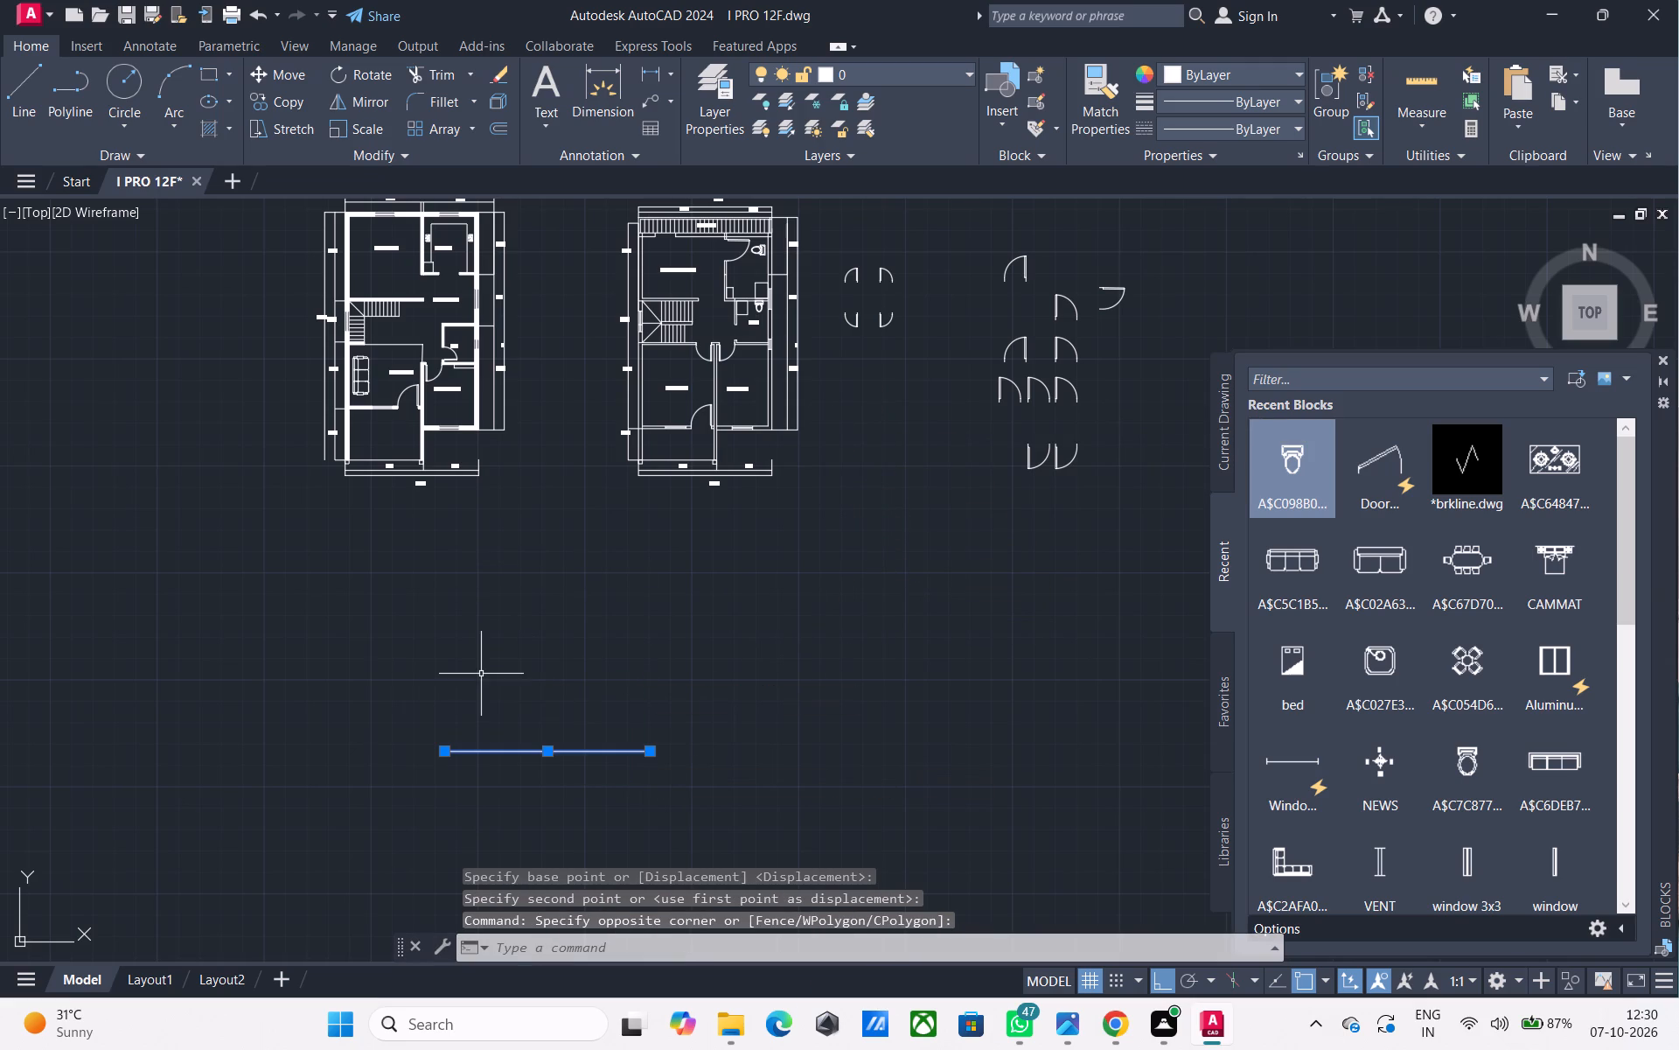
text(O)
key(space)
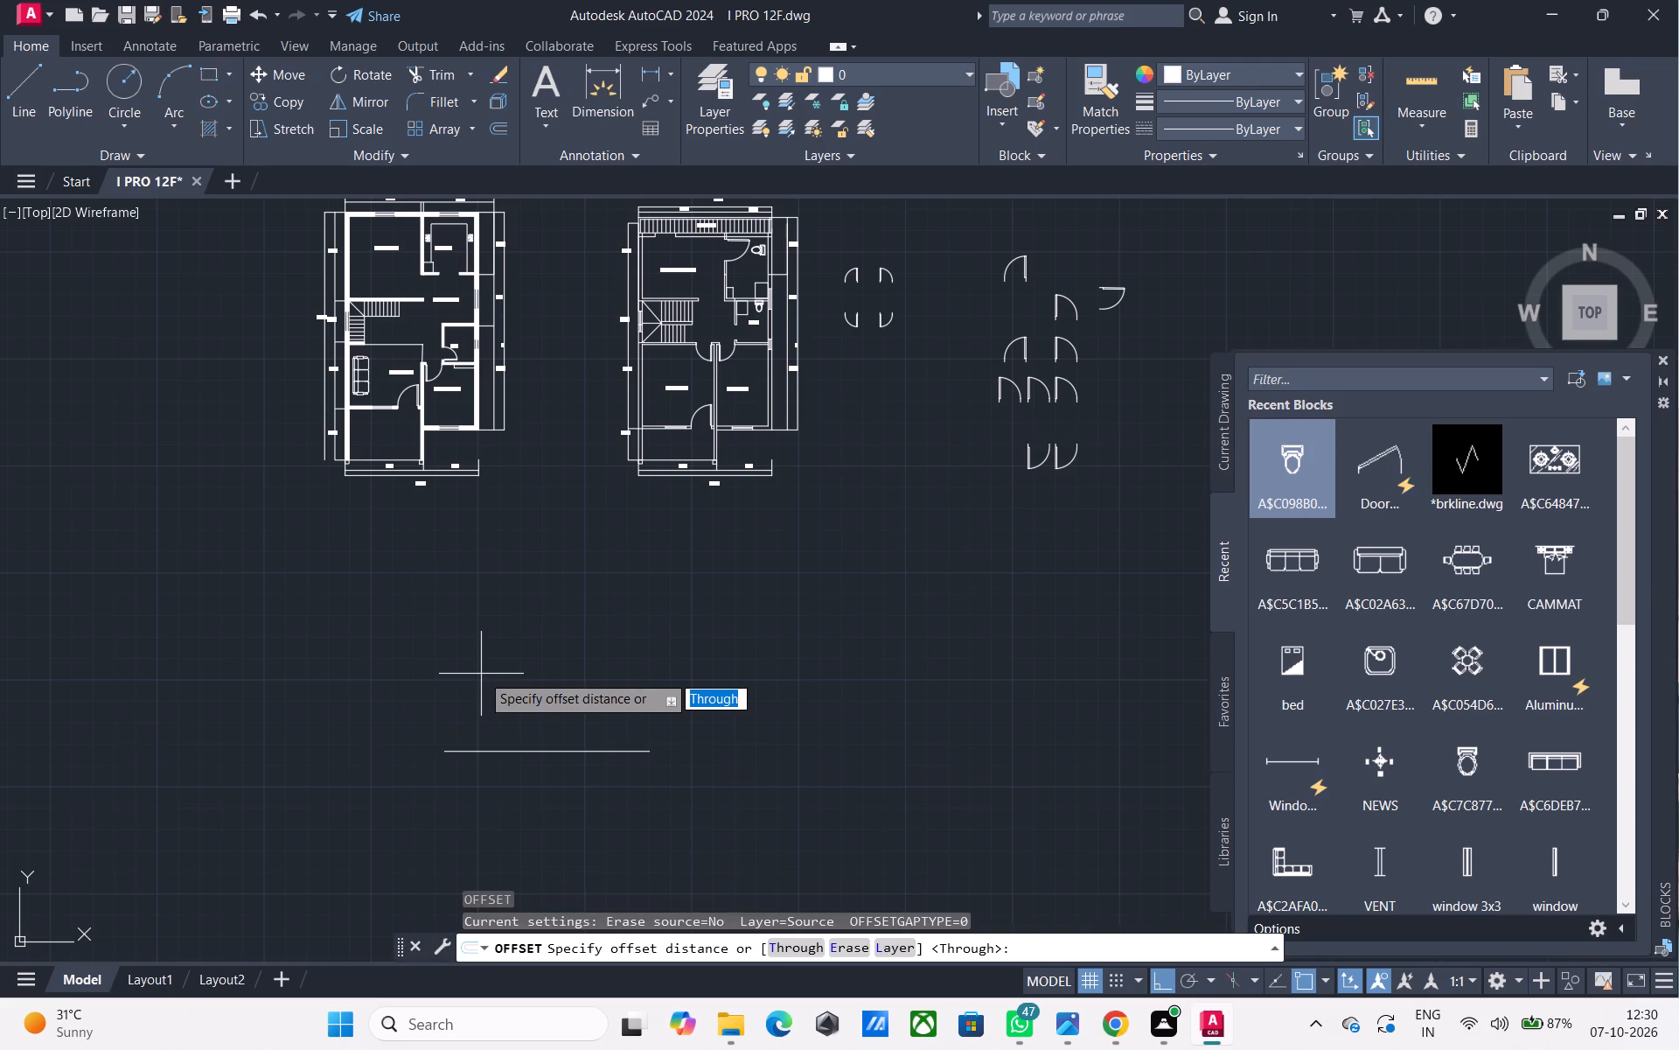
text(2')
key(Return)
click(477, 632)
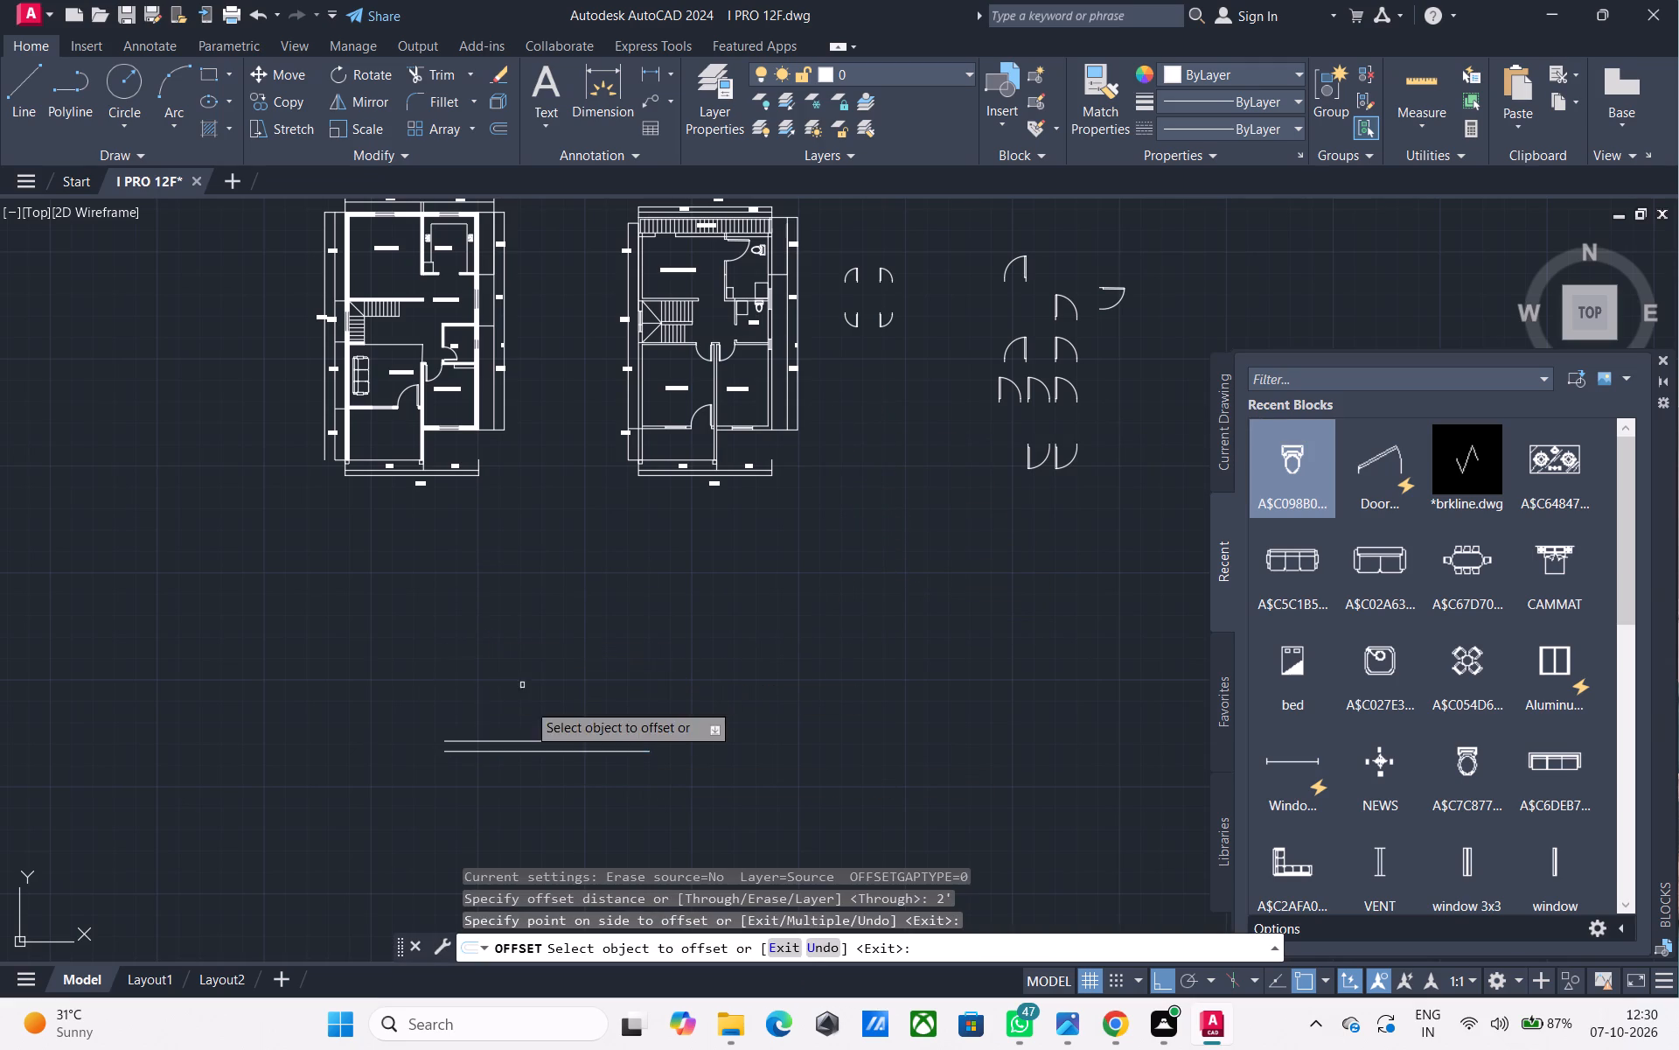
Offset the upper of the two horizontal lines 10' upward.
click(540, 742)
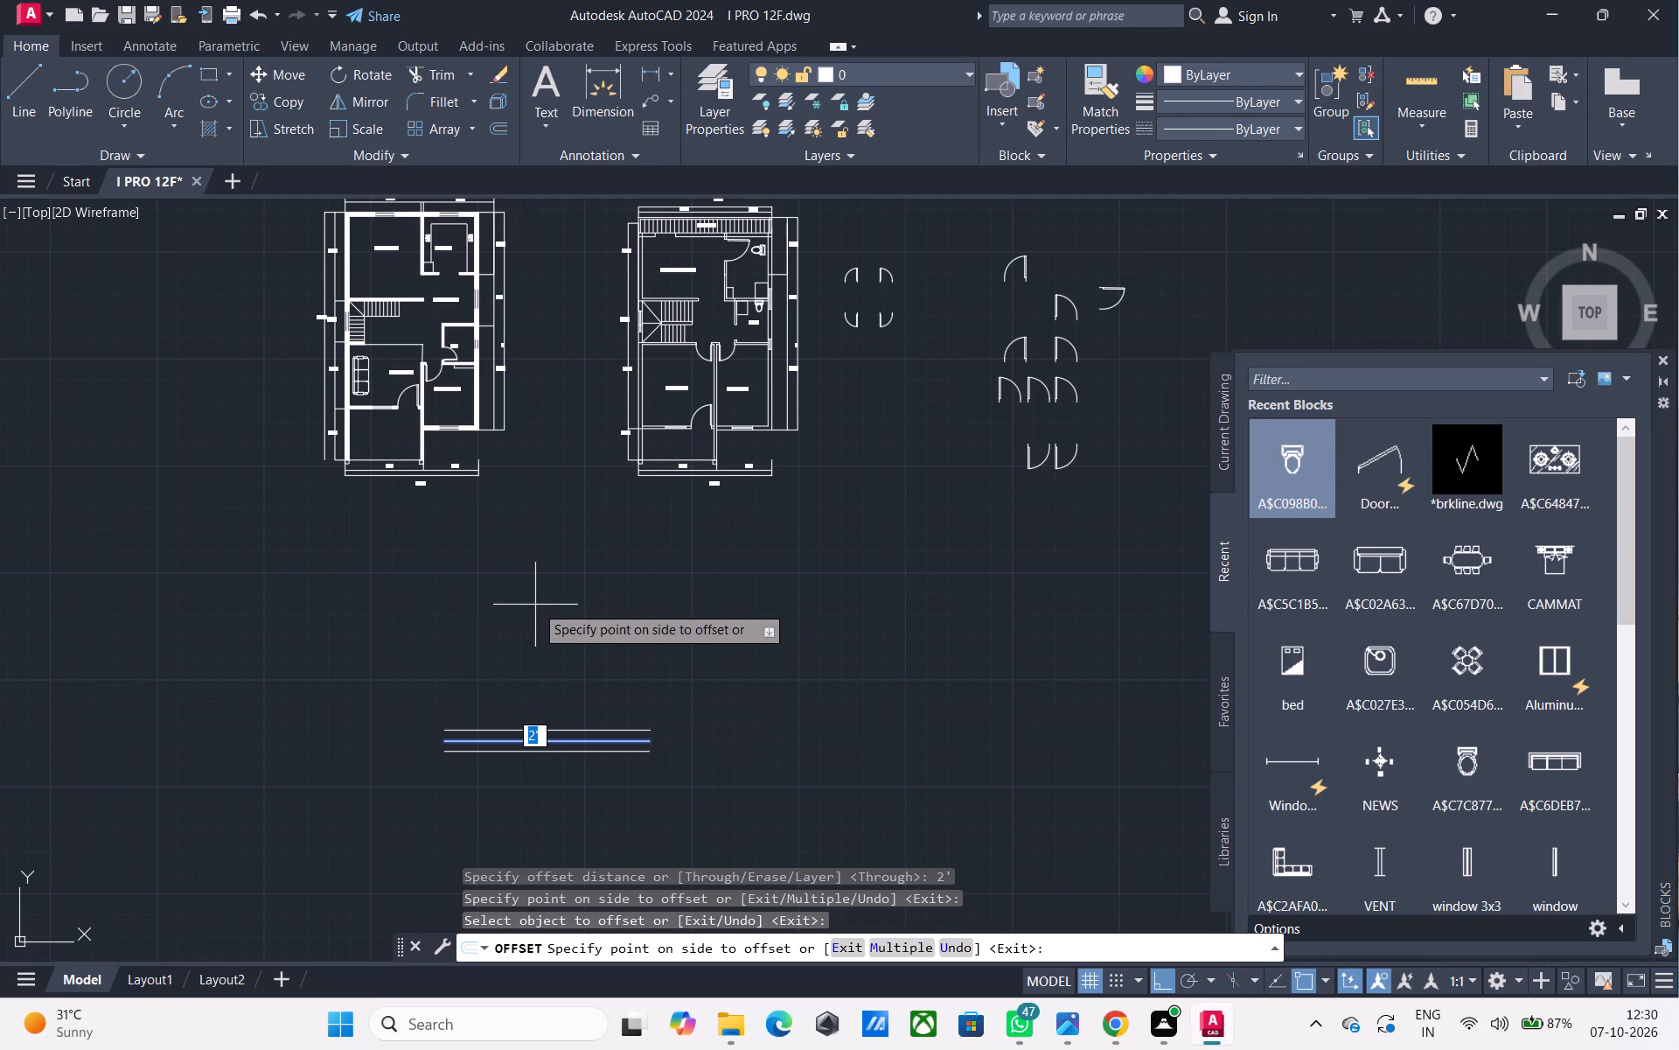
text(10')
key(Return)
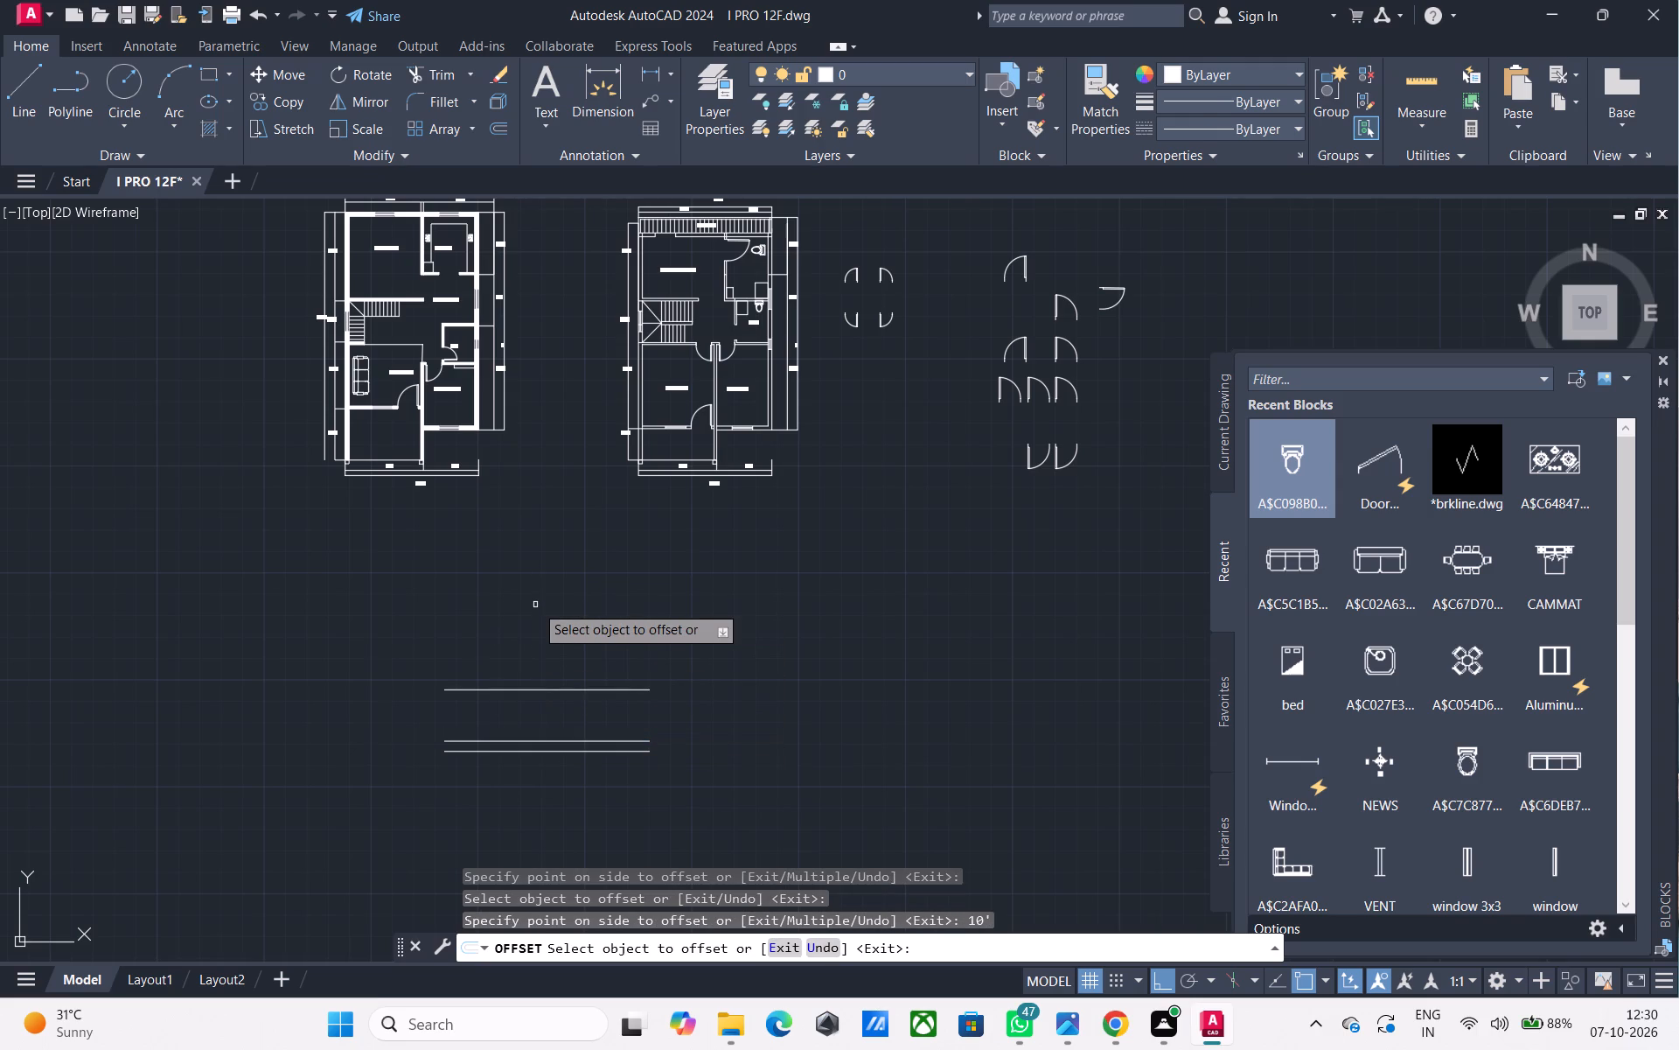
Offset the topmost horizontal line 6" upward.
click(550, 690)
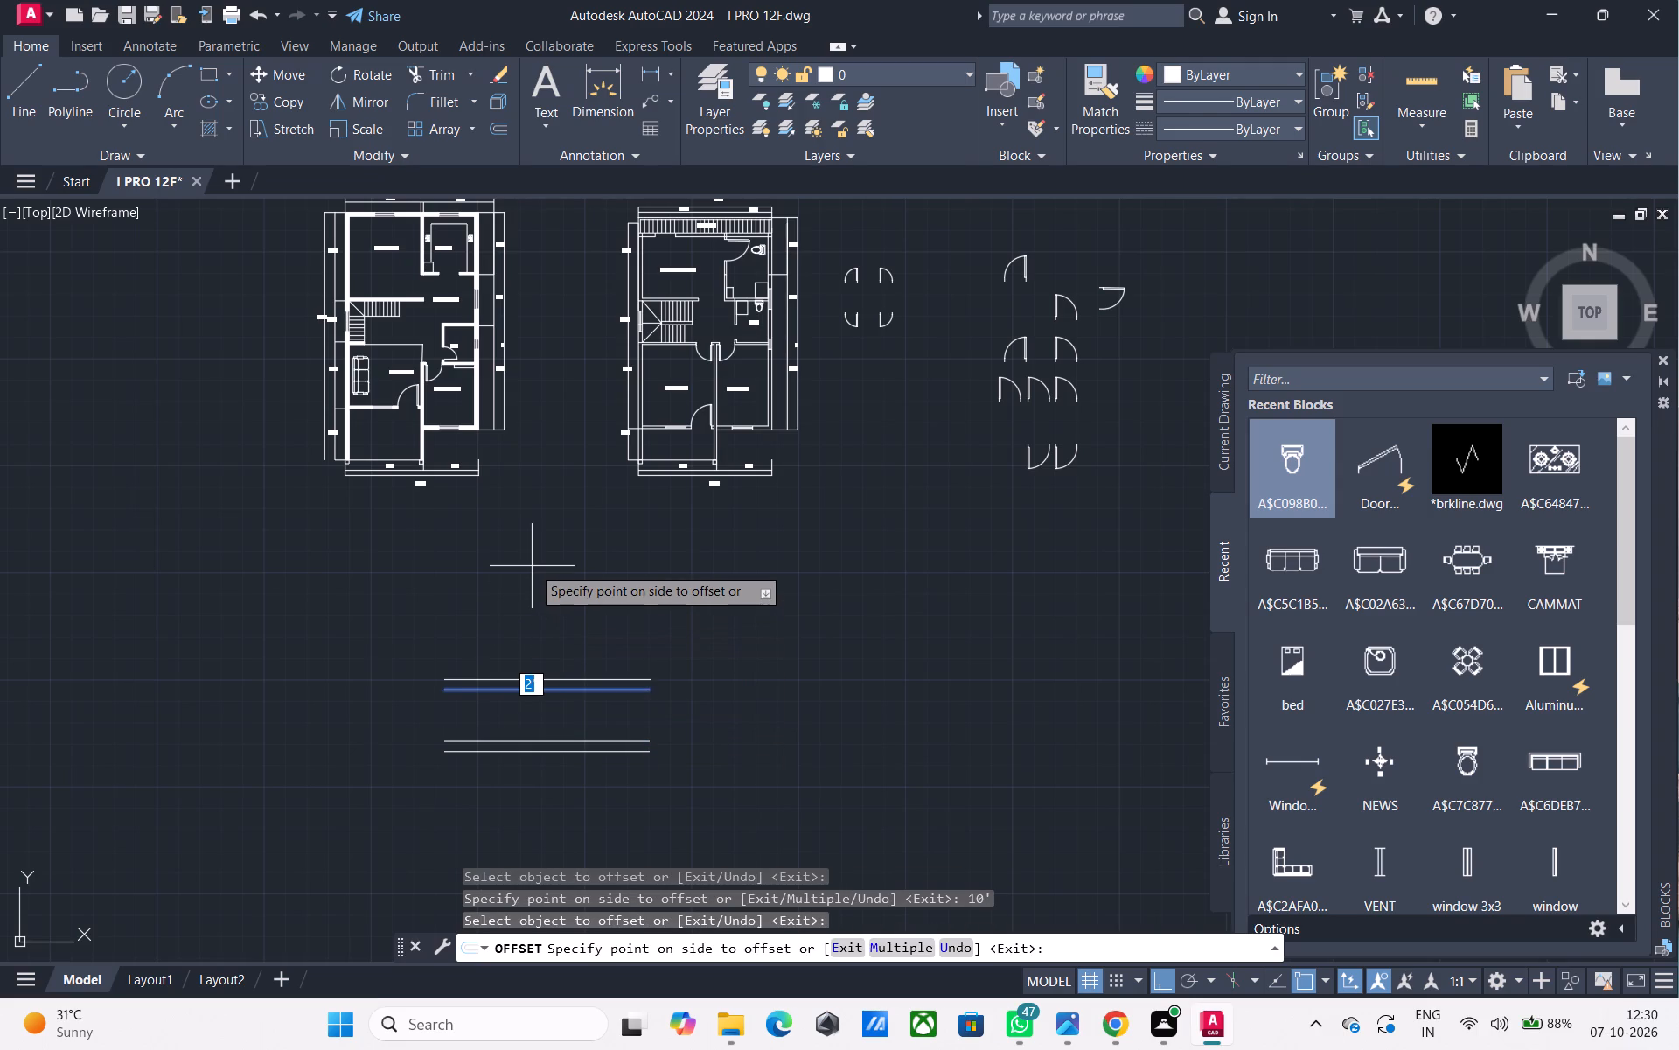
text(6")
key(Return)
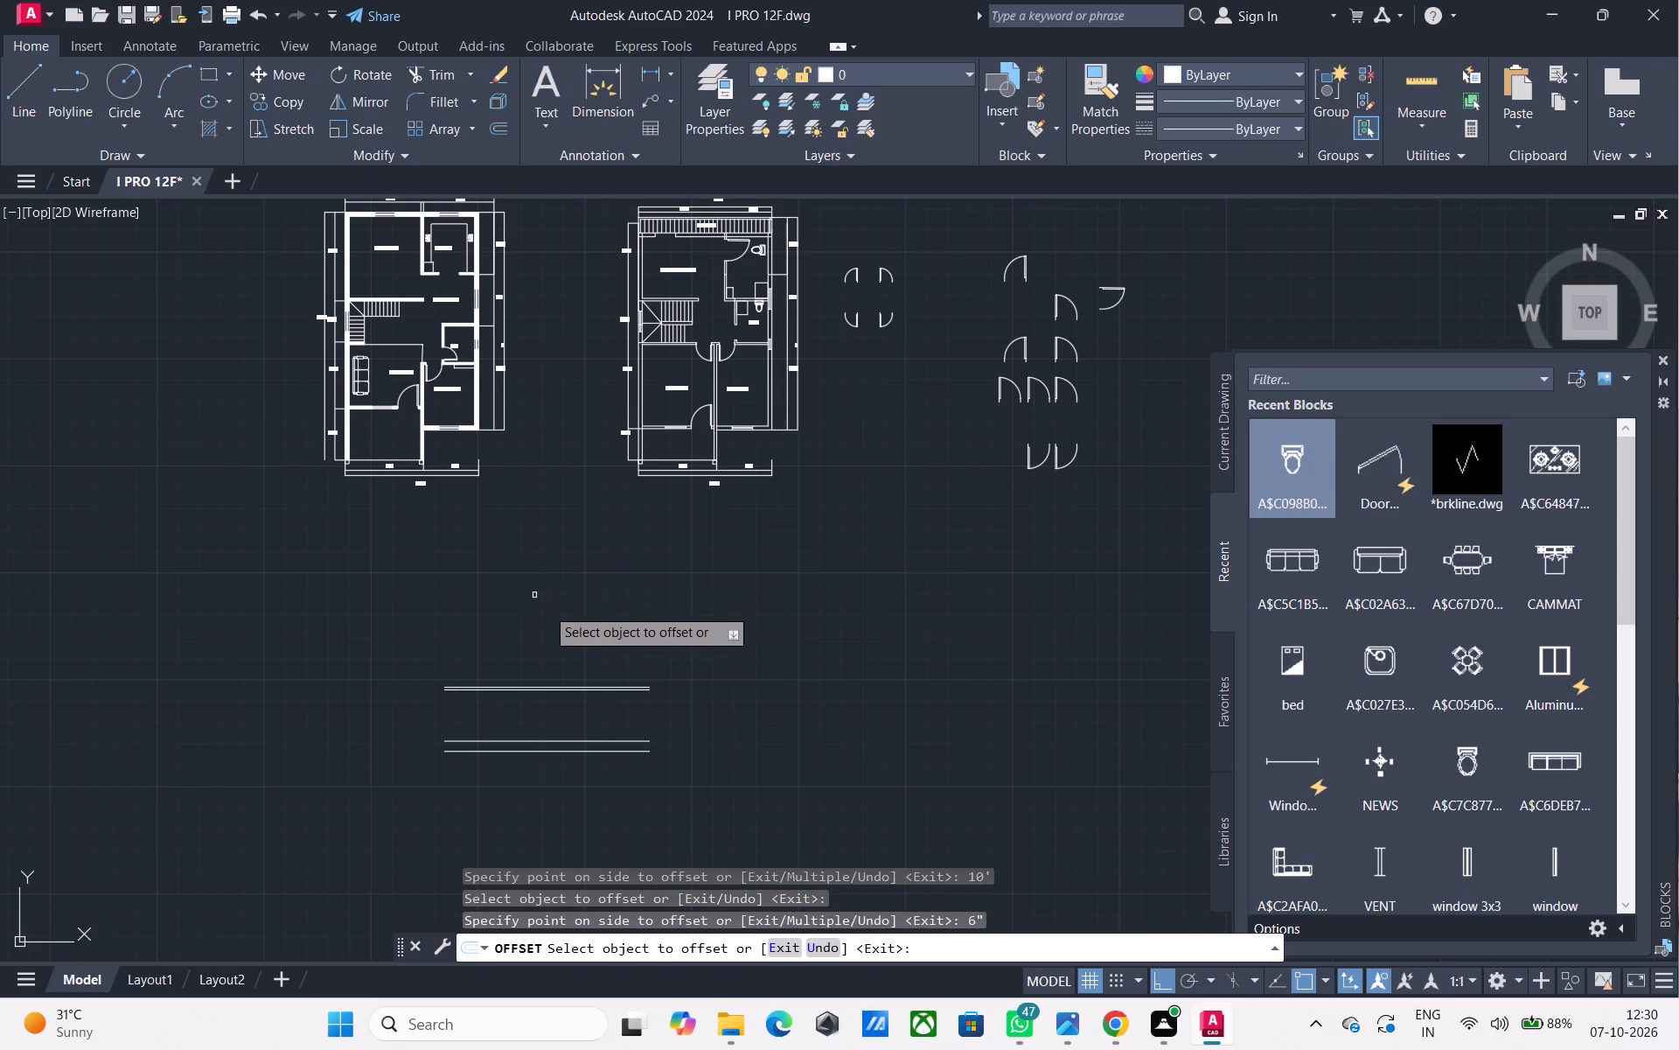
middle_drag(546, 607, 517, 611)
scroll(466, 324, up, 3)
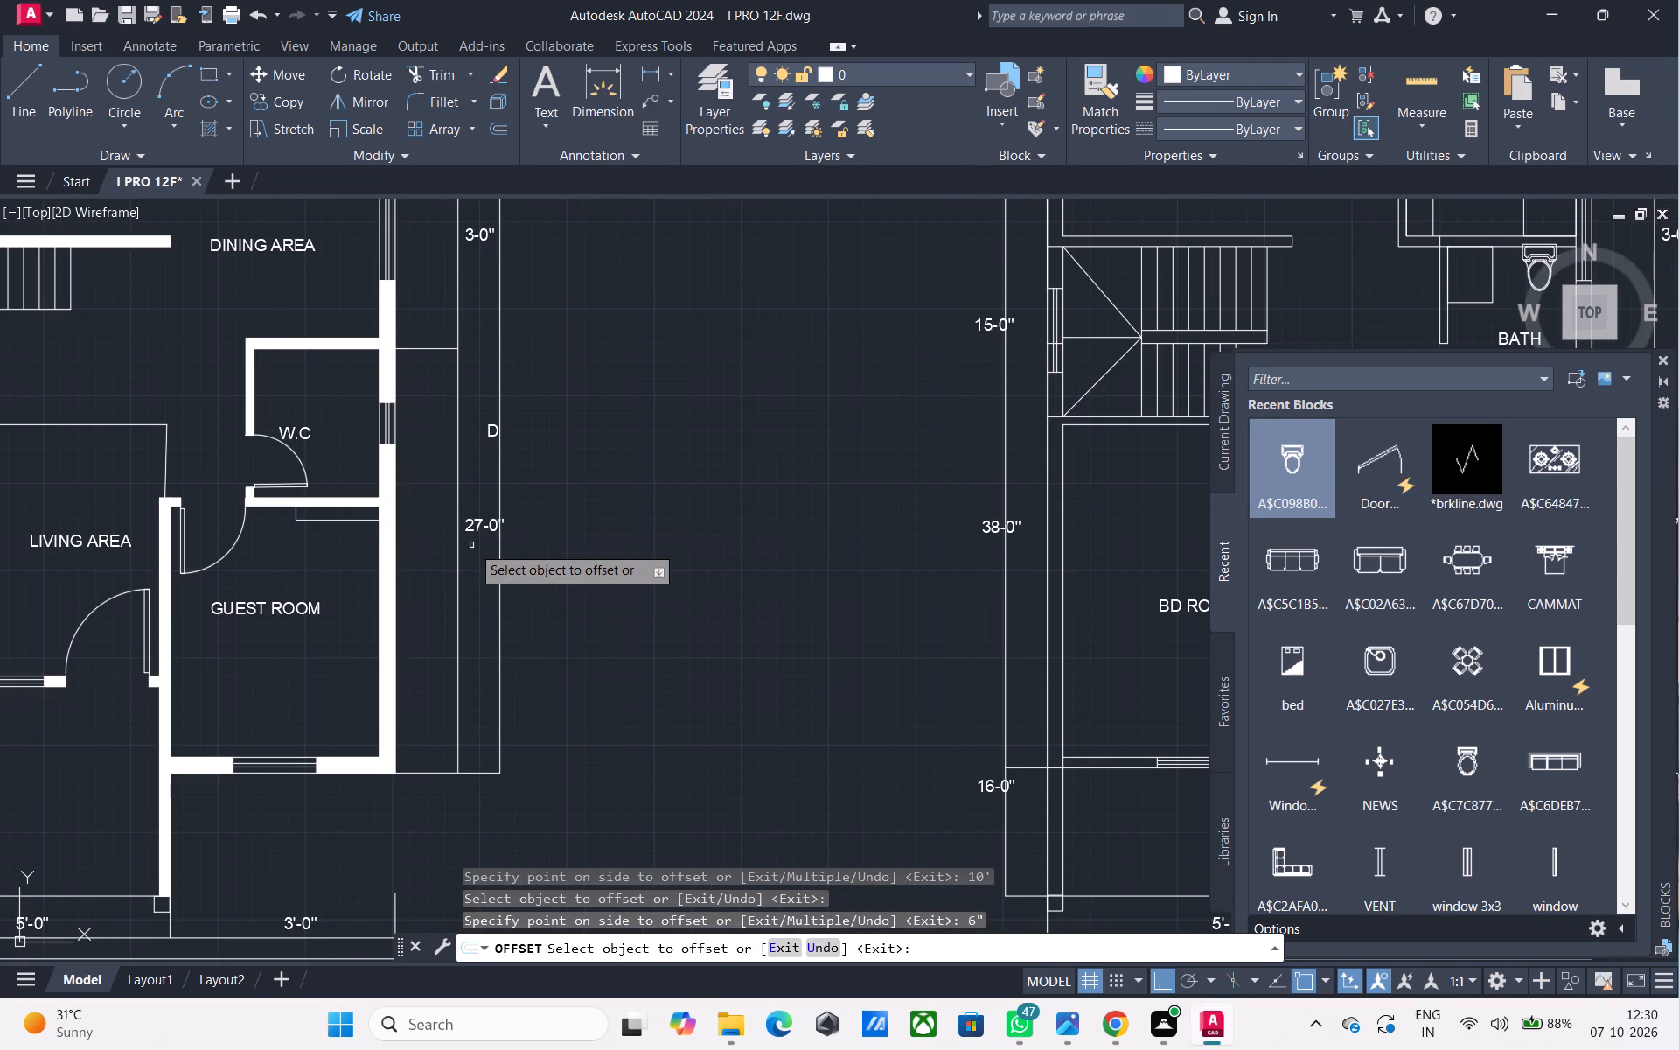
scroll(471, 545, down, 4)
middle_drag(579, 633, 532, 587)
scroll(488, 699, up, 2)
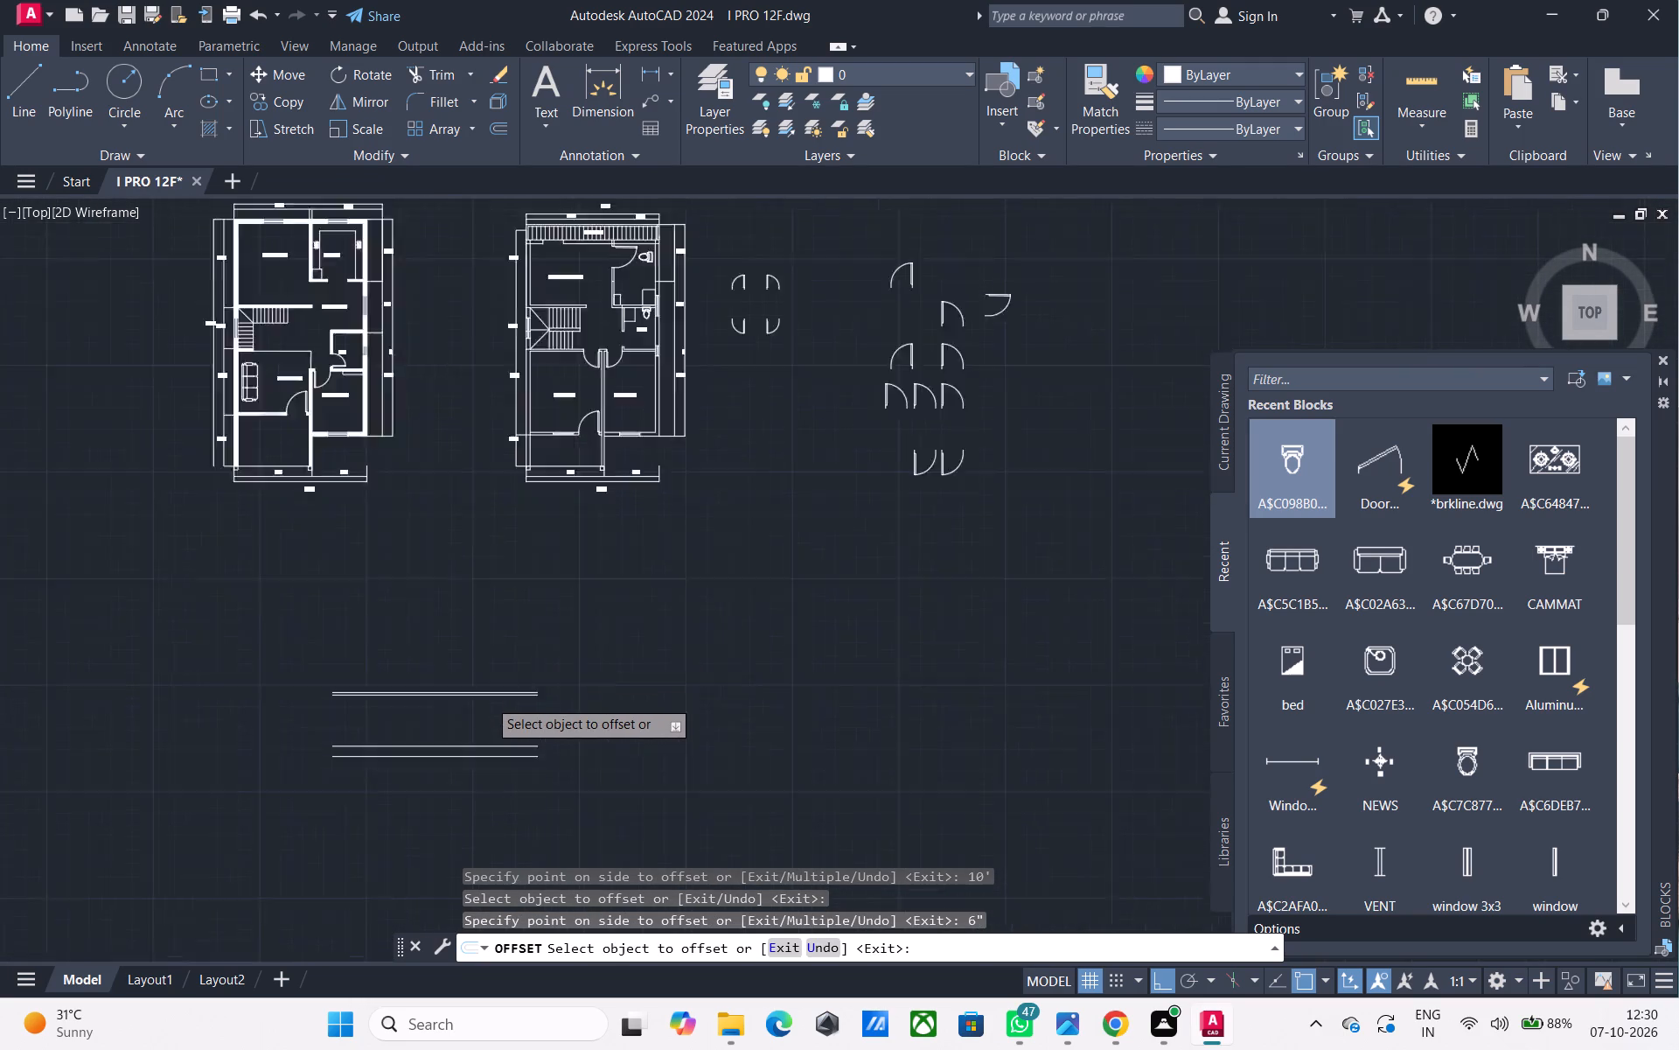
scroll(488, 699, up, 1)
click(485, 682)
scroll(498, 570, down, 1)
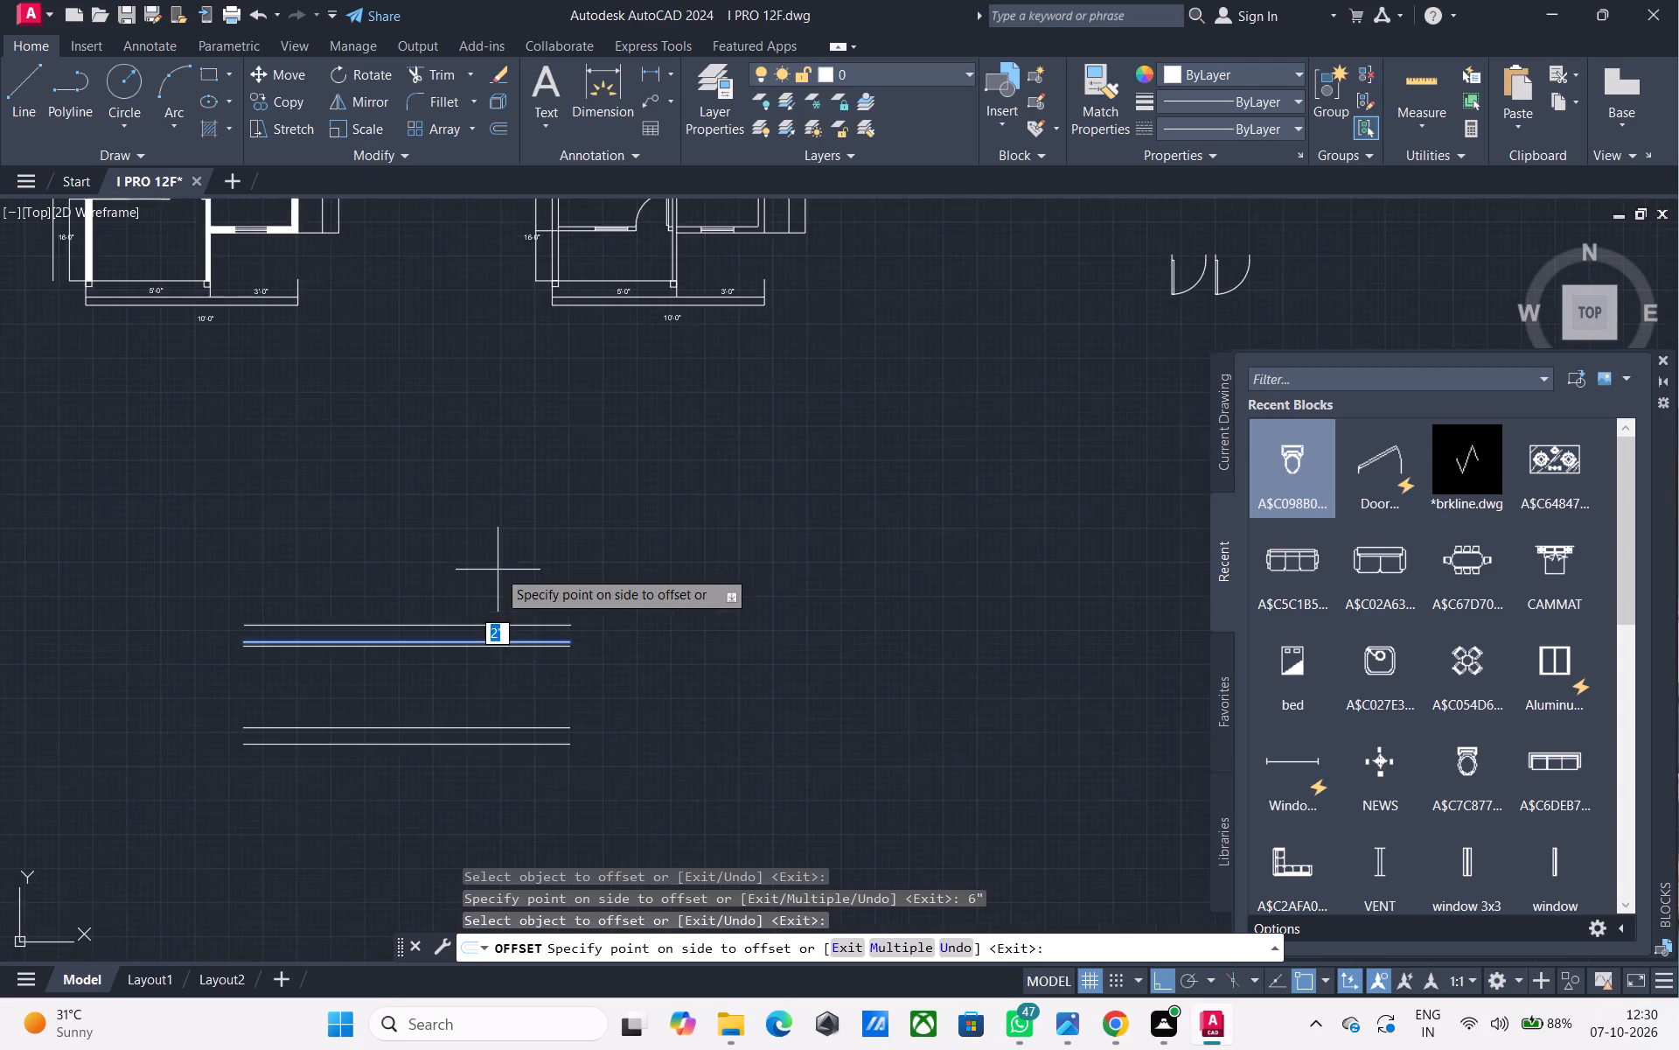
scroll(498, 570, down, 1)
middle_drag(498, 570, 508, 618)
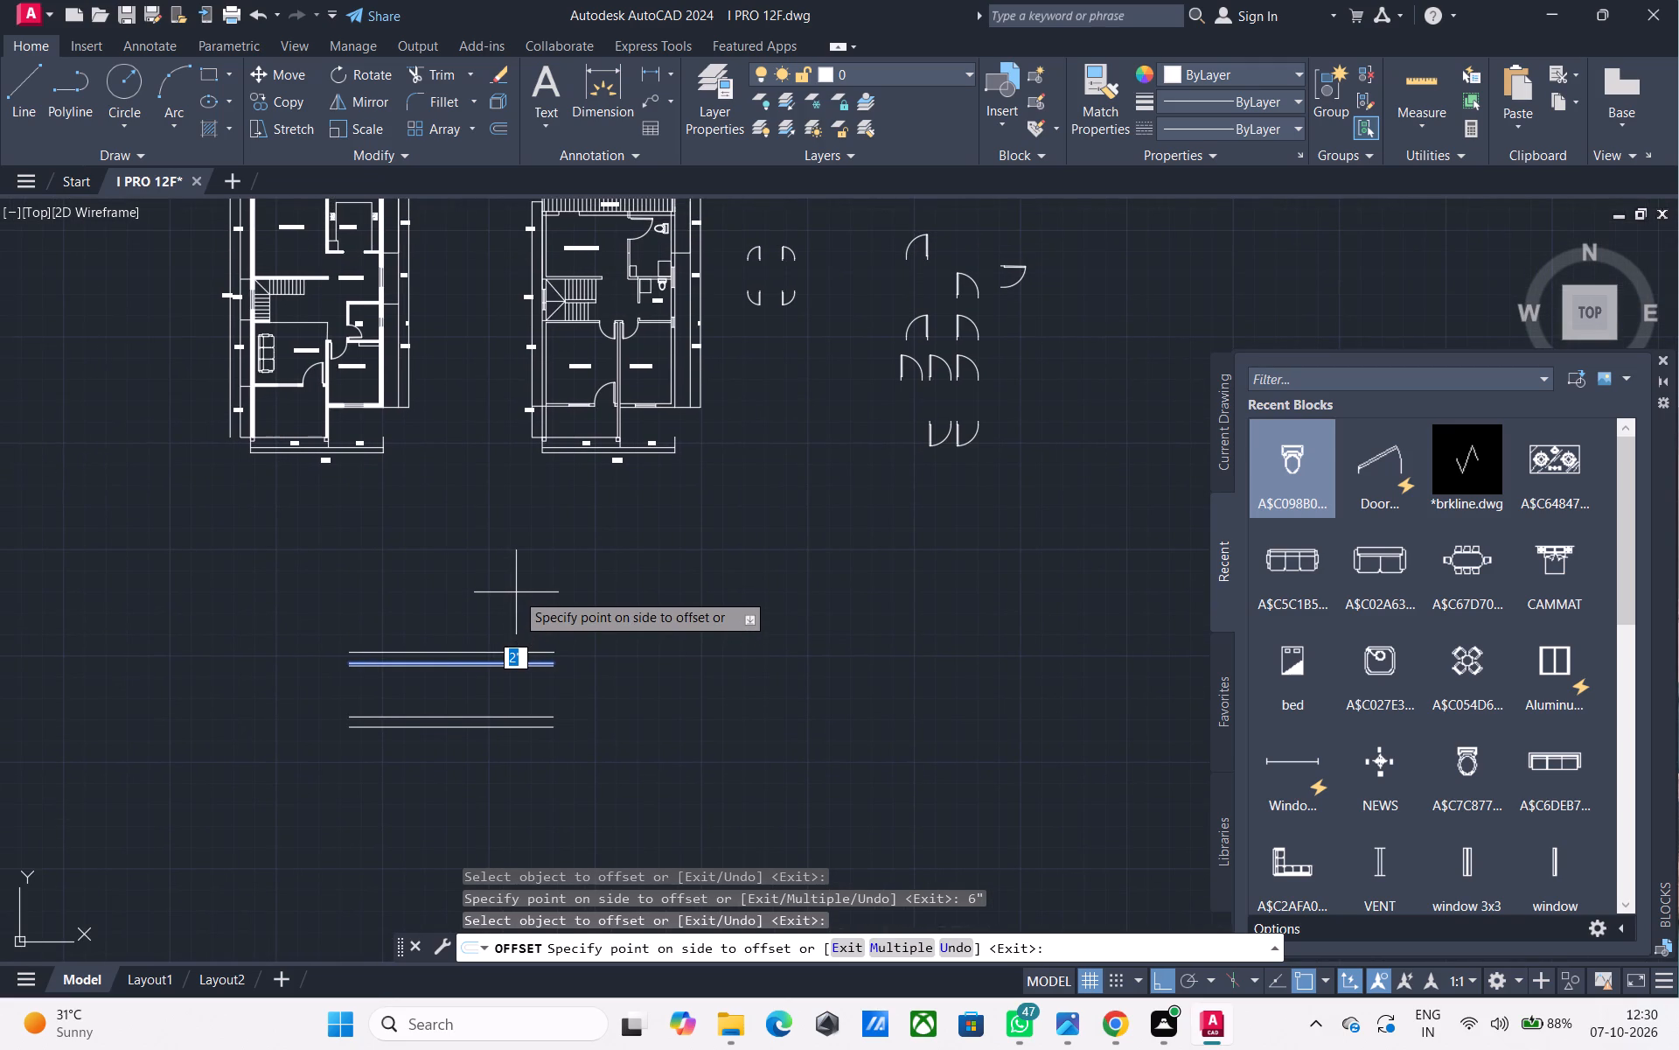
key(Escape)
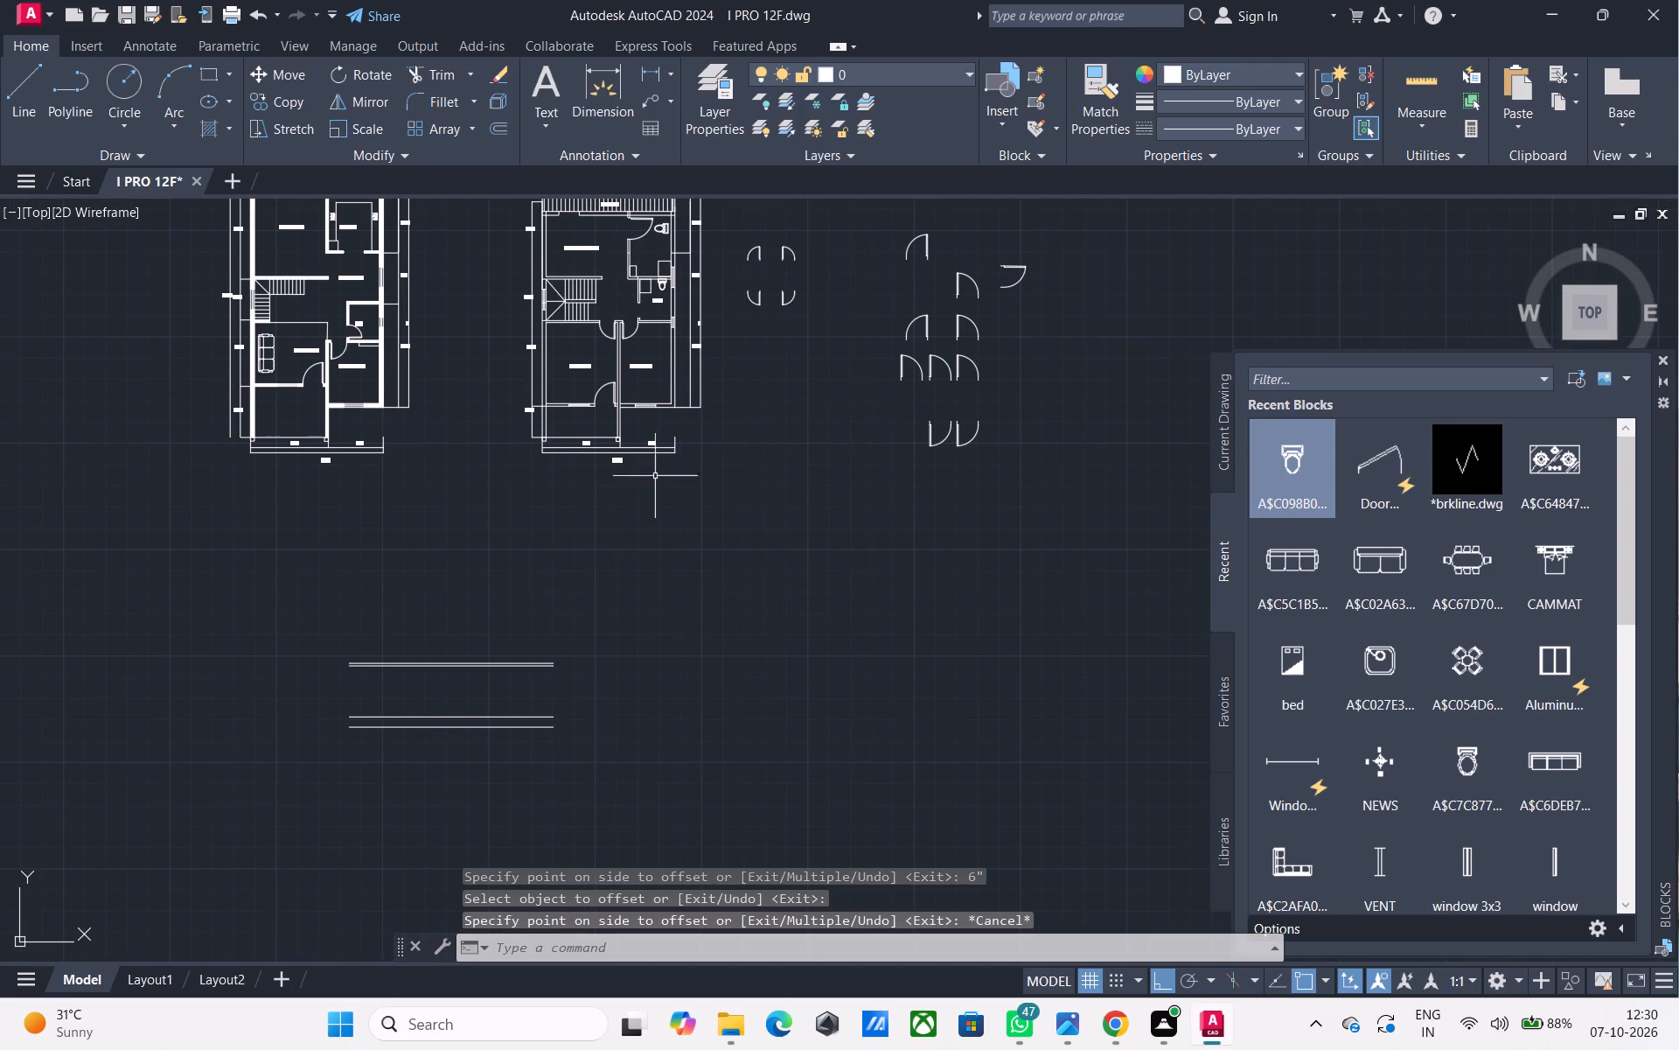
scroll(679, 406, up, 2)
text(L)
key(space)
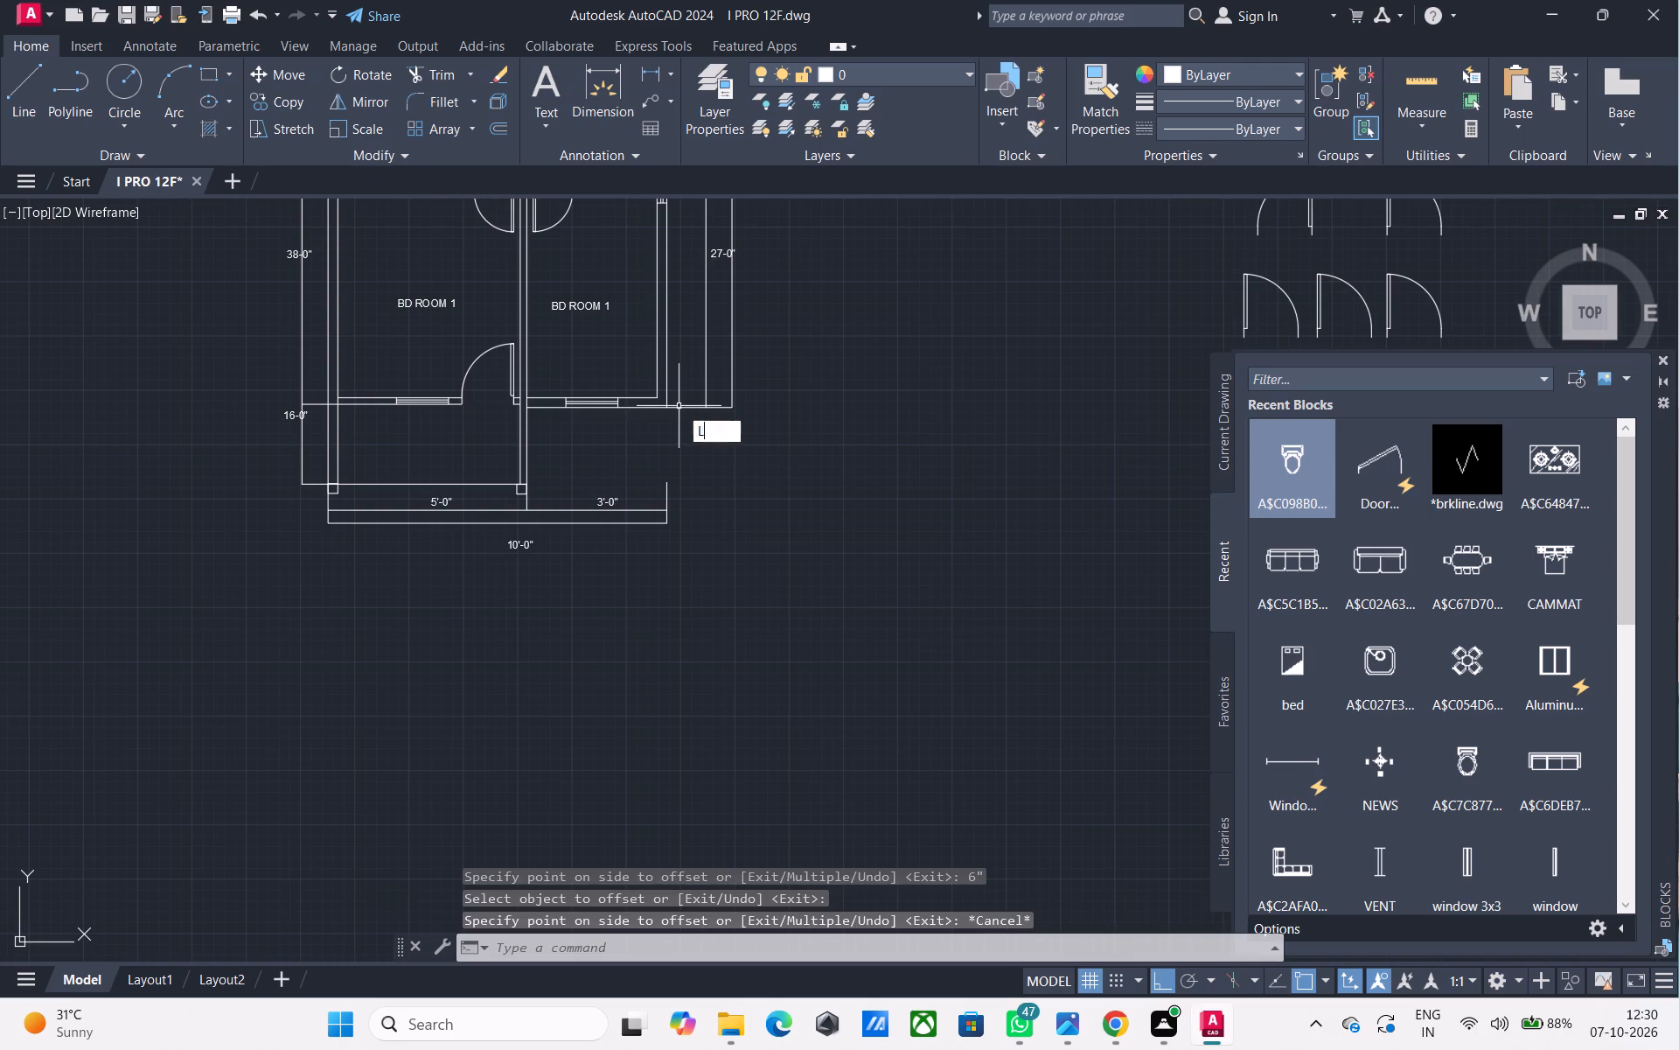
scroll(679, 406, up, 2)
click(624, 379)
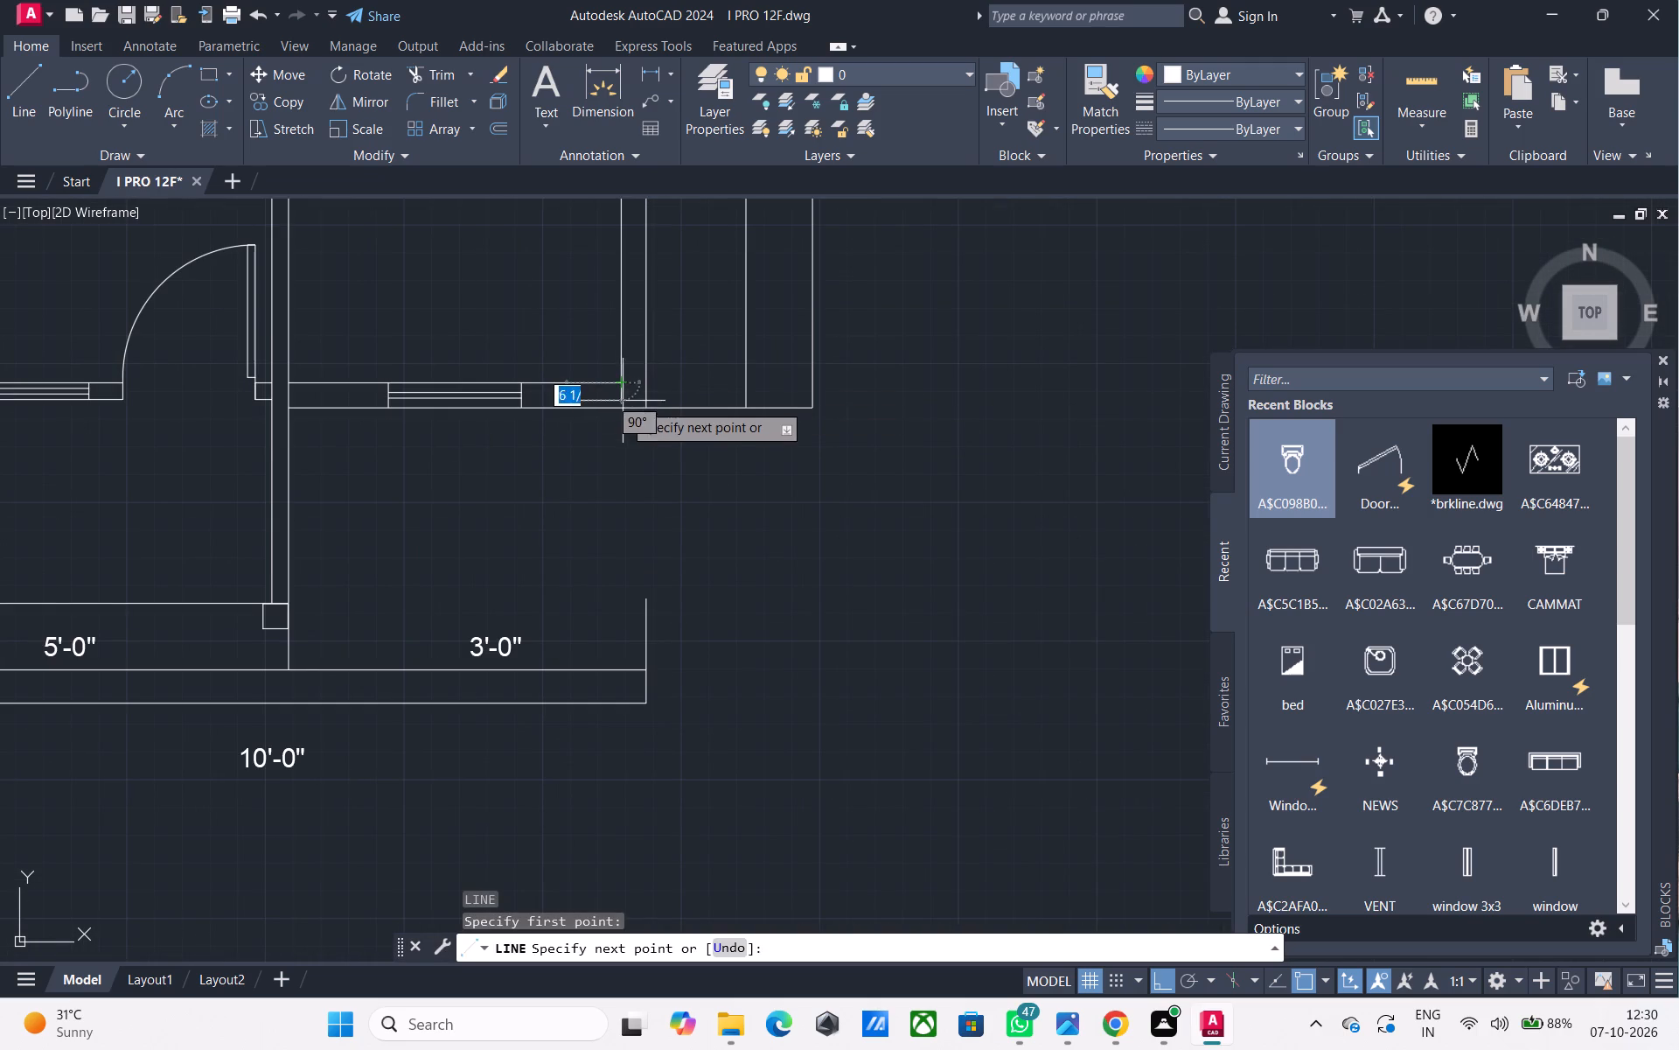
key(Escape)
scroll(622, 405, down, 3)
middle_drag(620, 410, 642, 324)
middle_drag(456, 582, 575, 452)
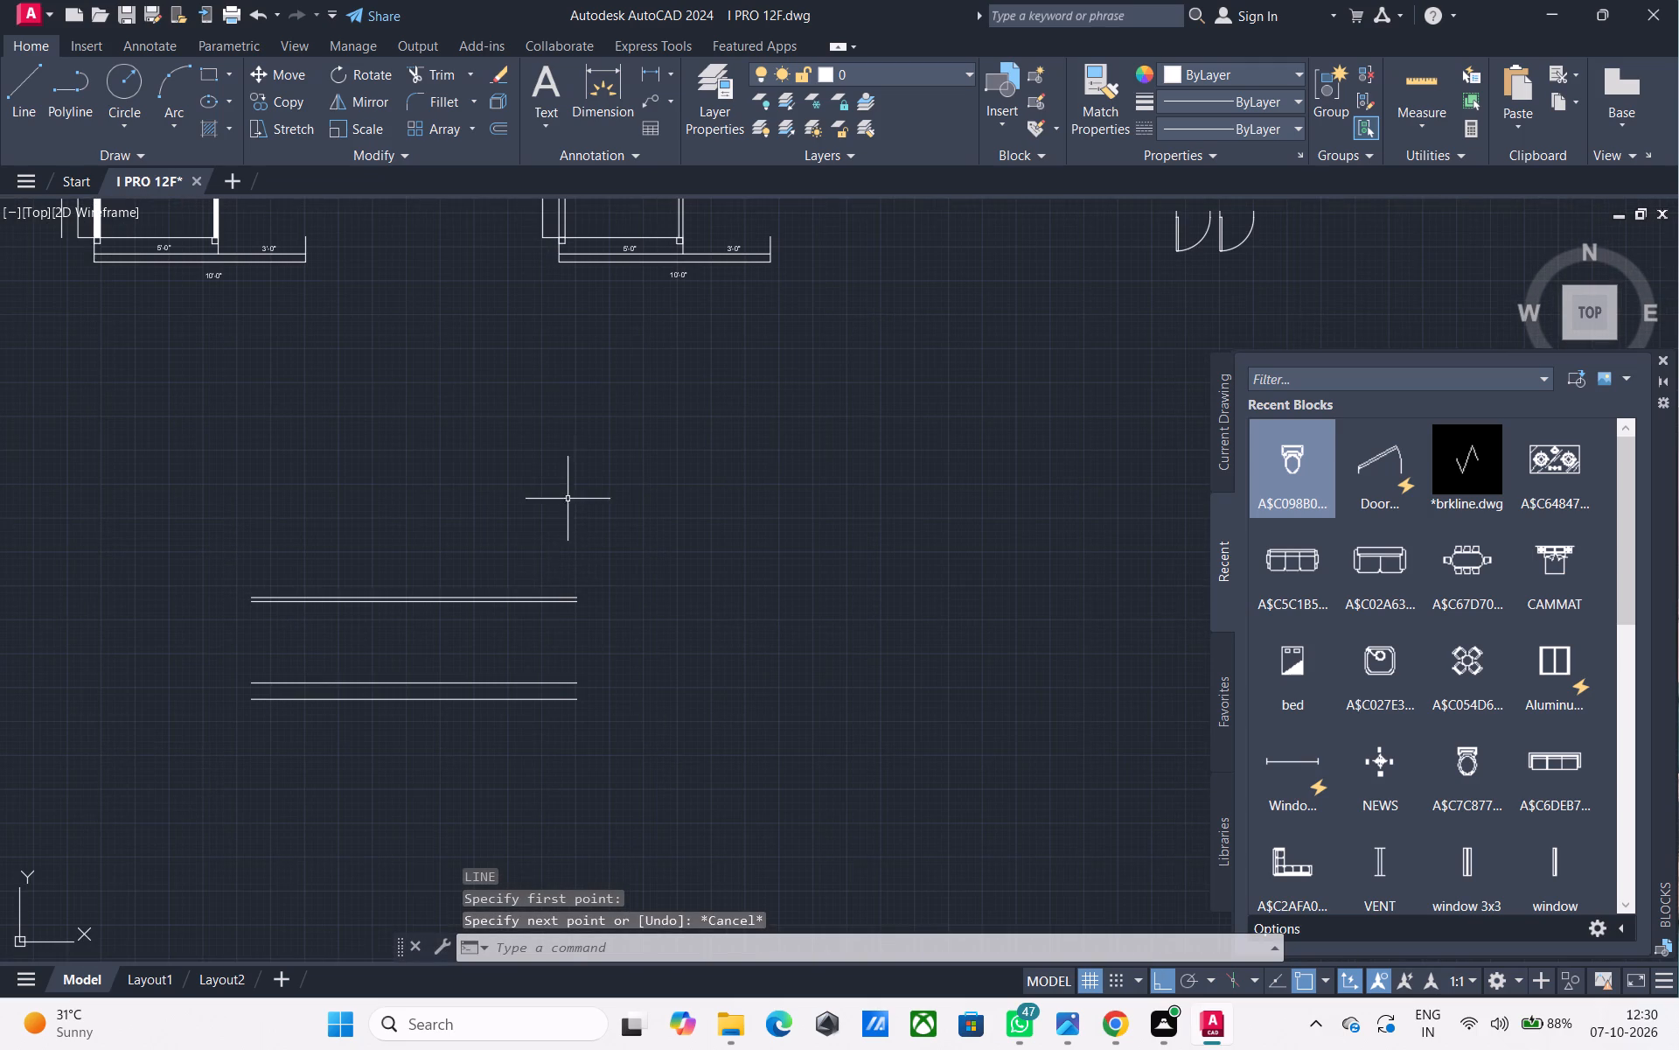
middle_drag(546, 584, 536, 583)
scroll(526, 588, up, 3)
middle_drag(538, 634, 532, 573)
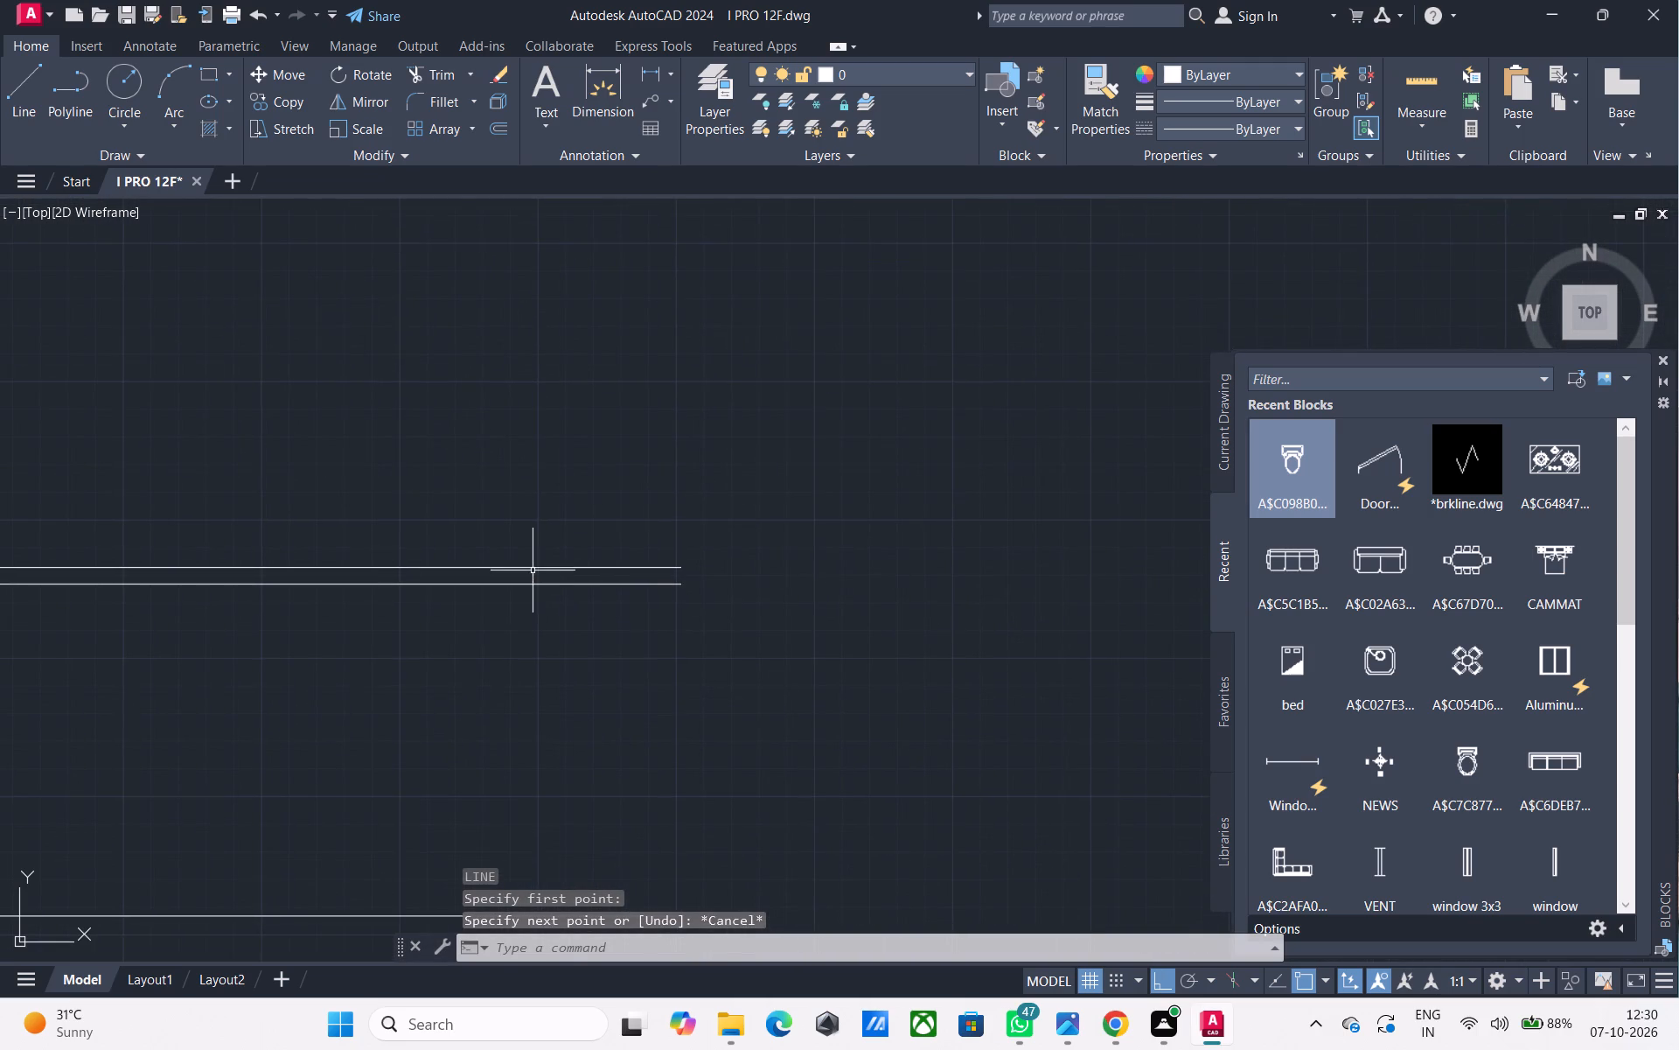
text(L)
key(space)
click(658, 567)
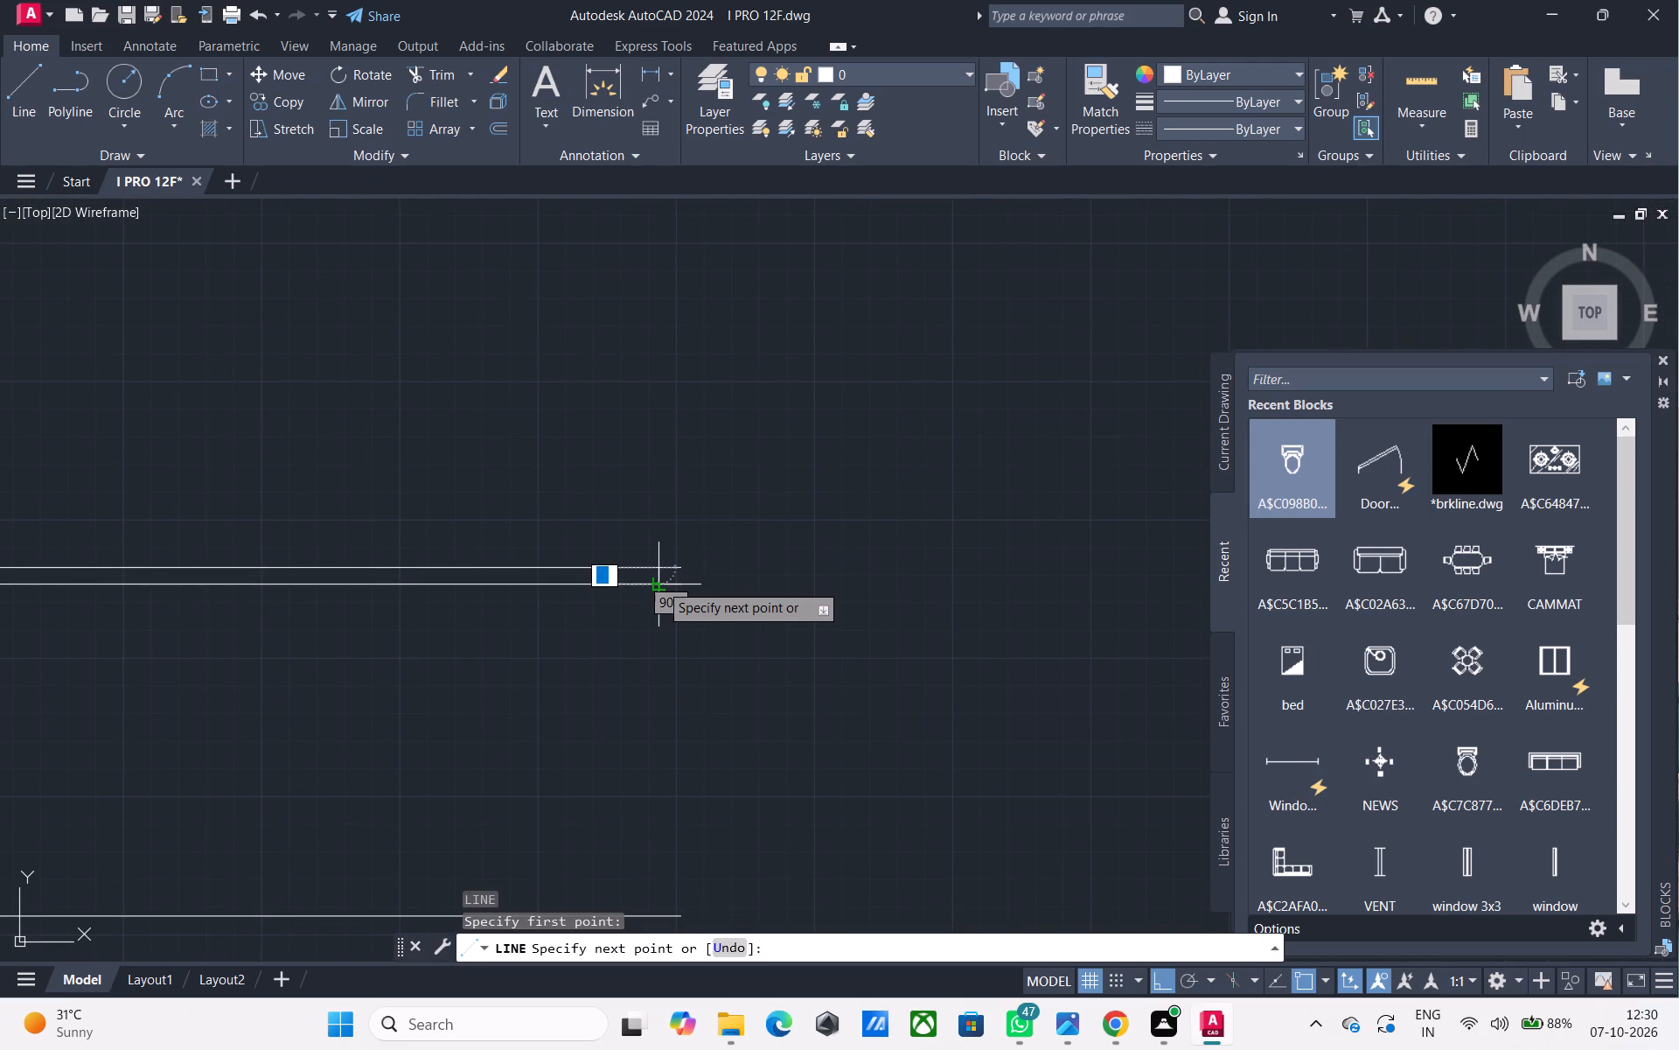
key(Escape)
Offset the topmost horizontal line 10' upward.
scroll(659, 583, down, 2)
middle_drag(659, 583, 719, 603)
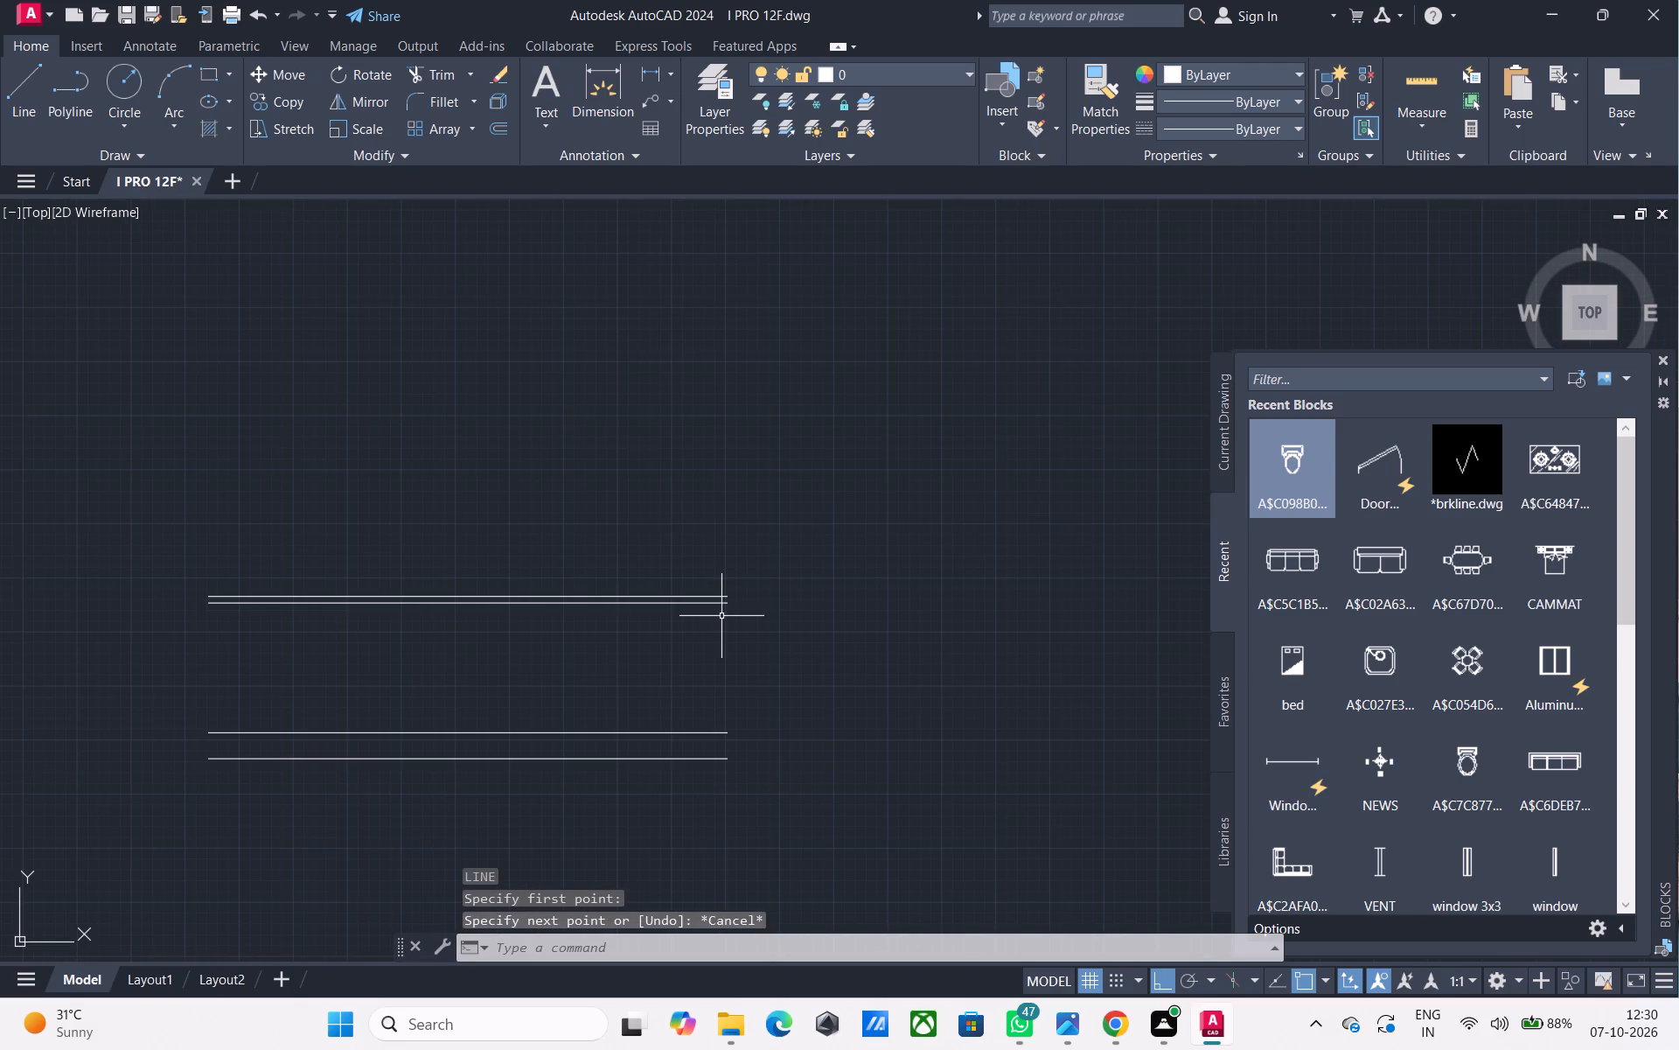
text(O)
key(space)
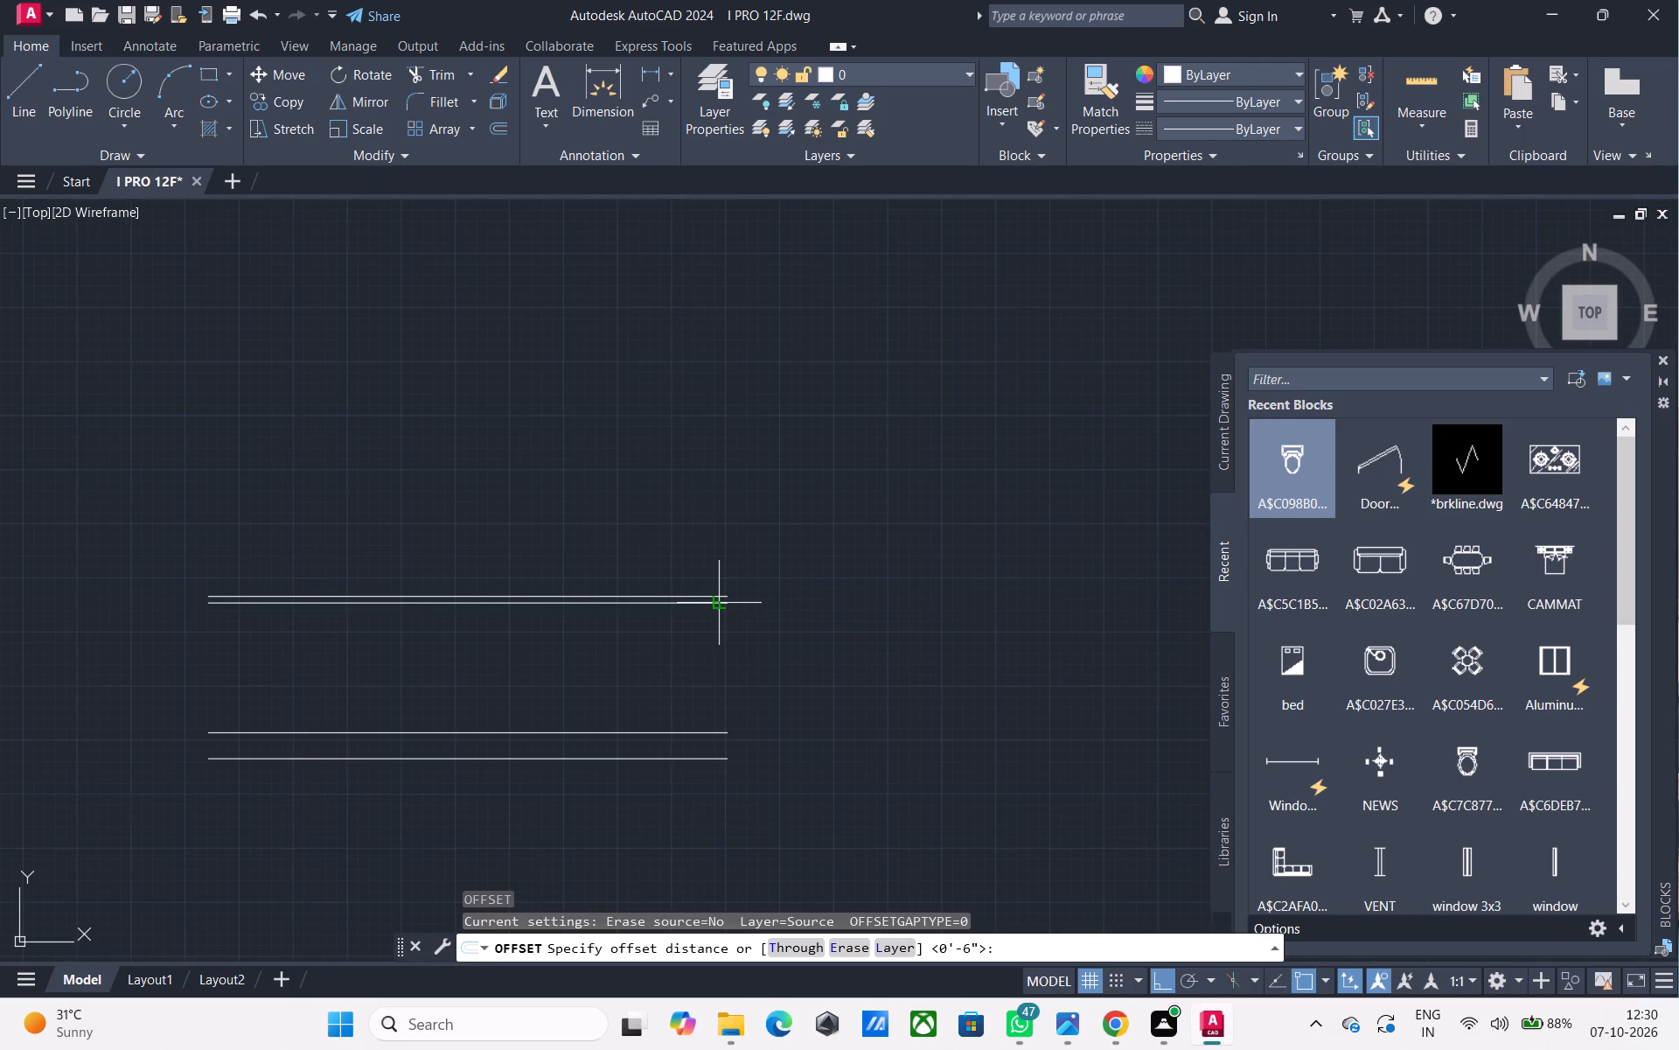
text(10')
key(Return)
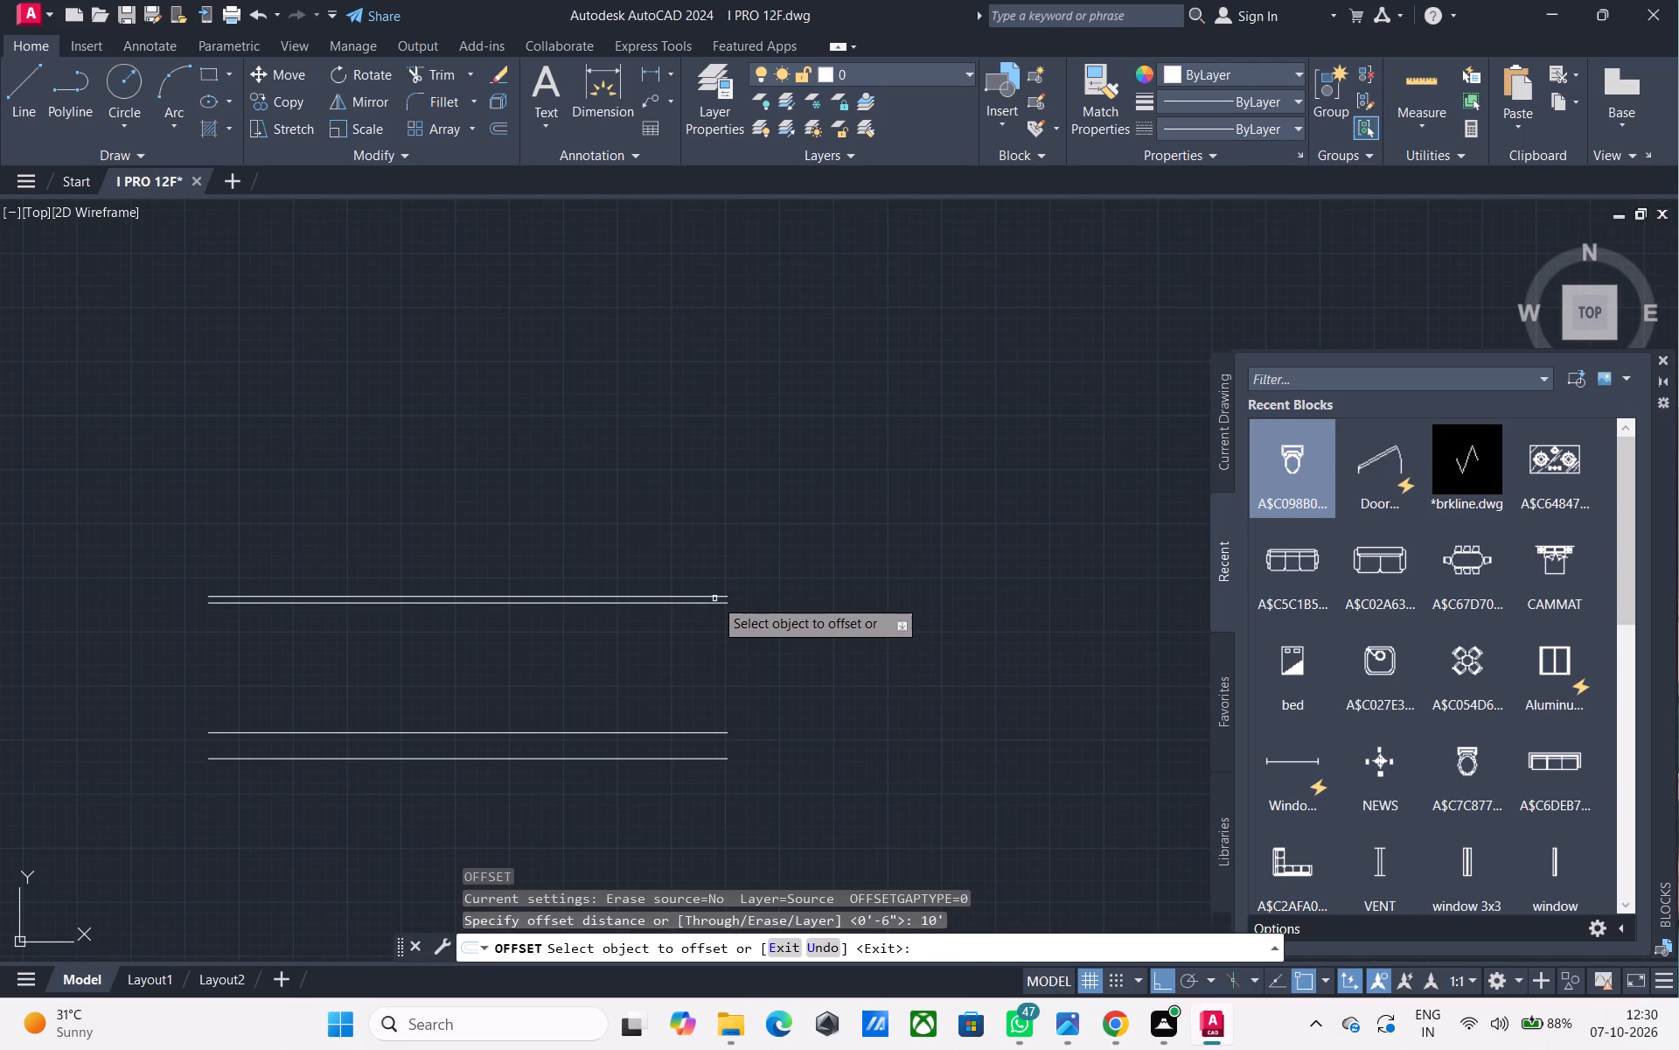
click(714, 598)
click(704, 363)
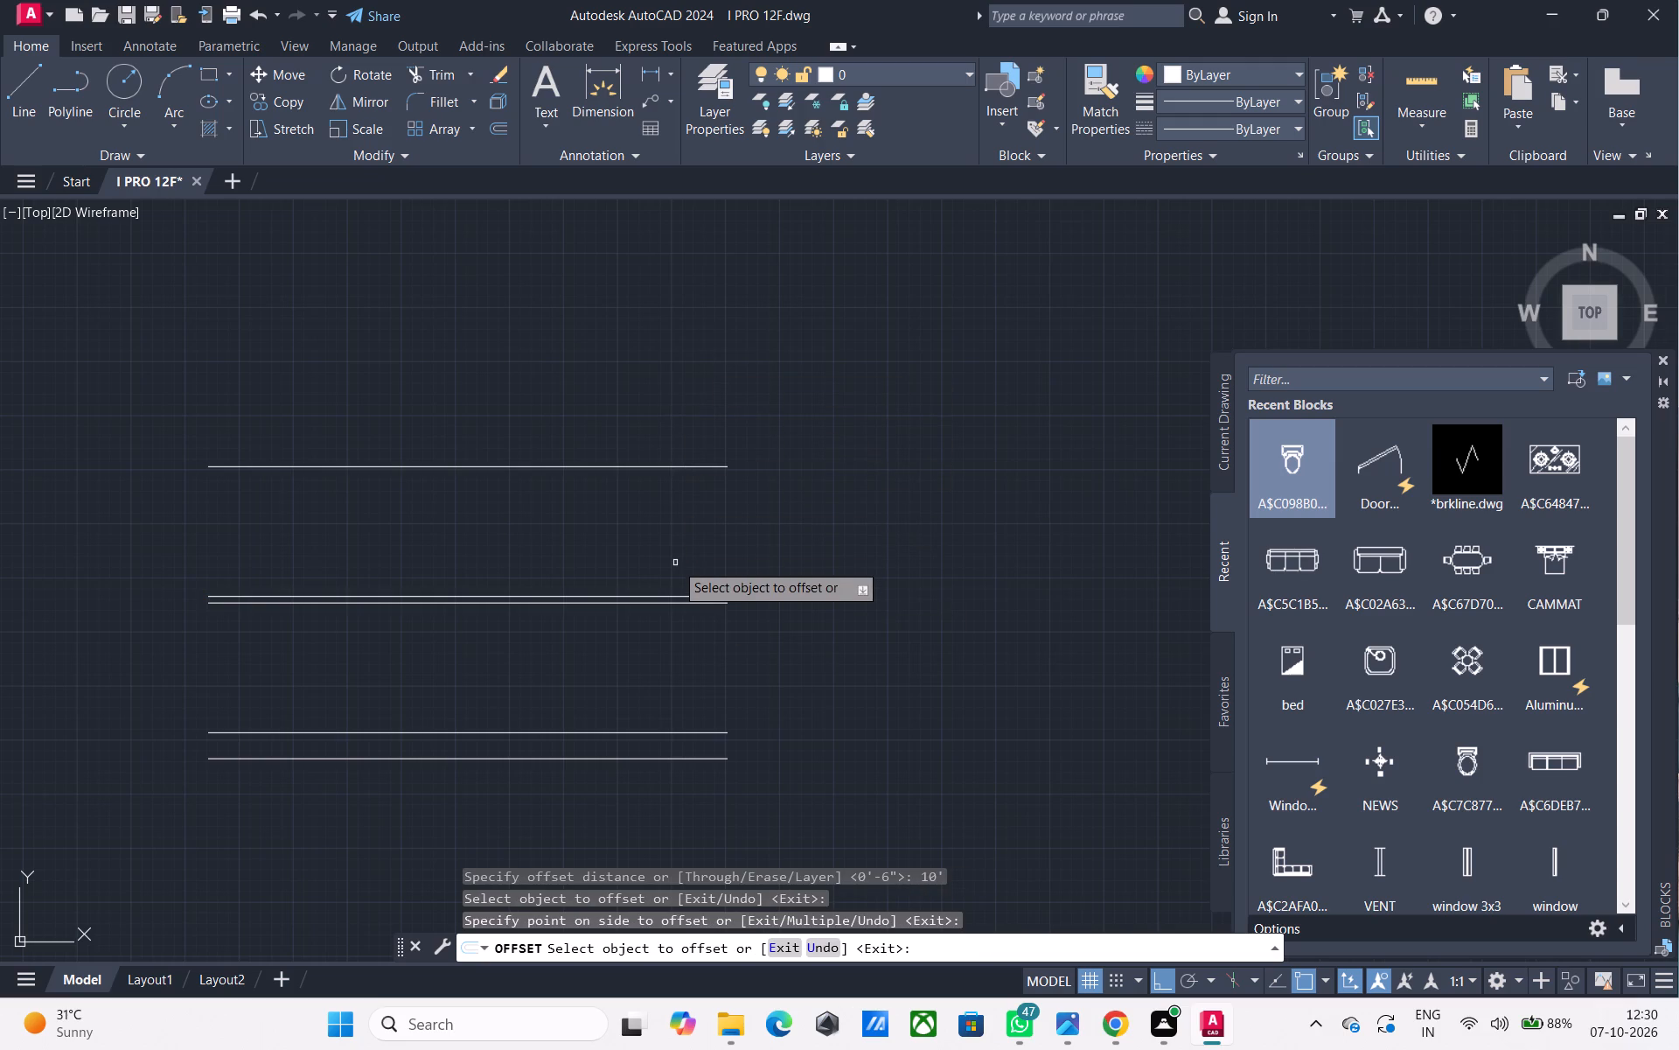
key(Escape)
Delete the three upper horizontal lines, keeping only the lowest pair spaced 2' apart.
drag(719, 677, 692, 636)
click(498, 402)
key(Delete)
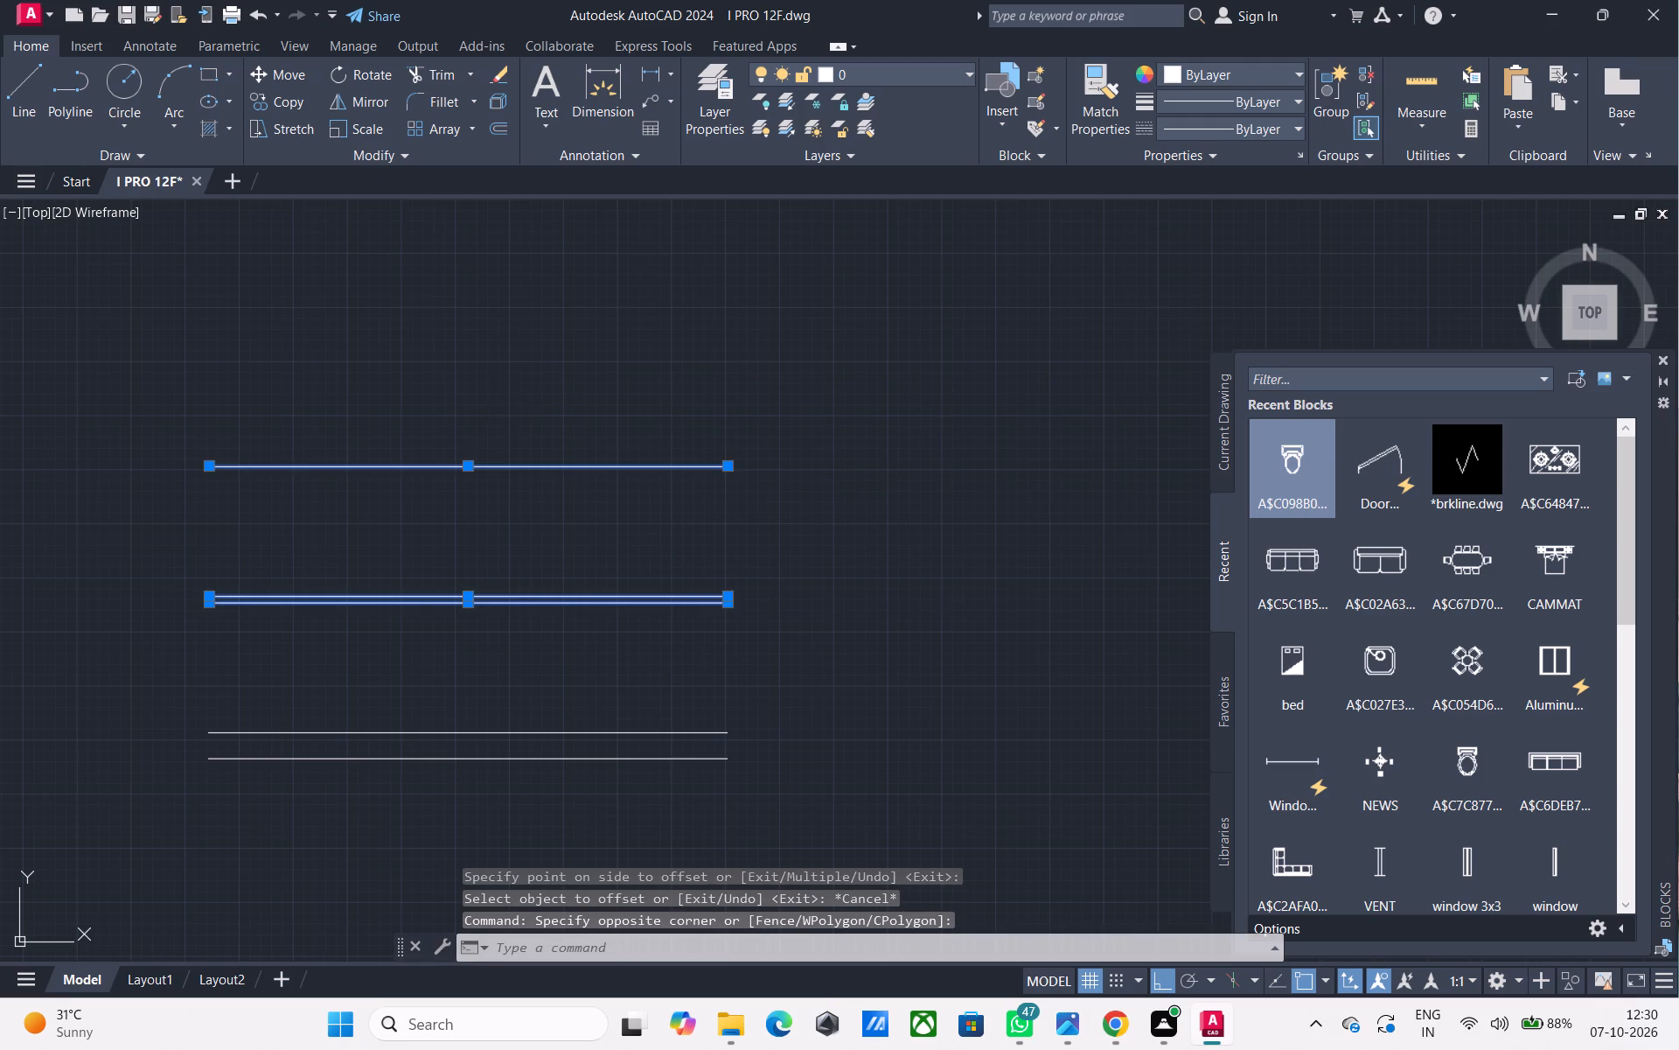
Offset the upper of the two horizontal lines 12' upward, and offset the resulting line another 6" upward.
text(O)
key(space)
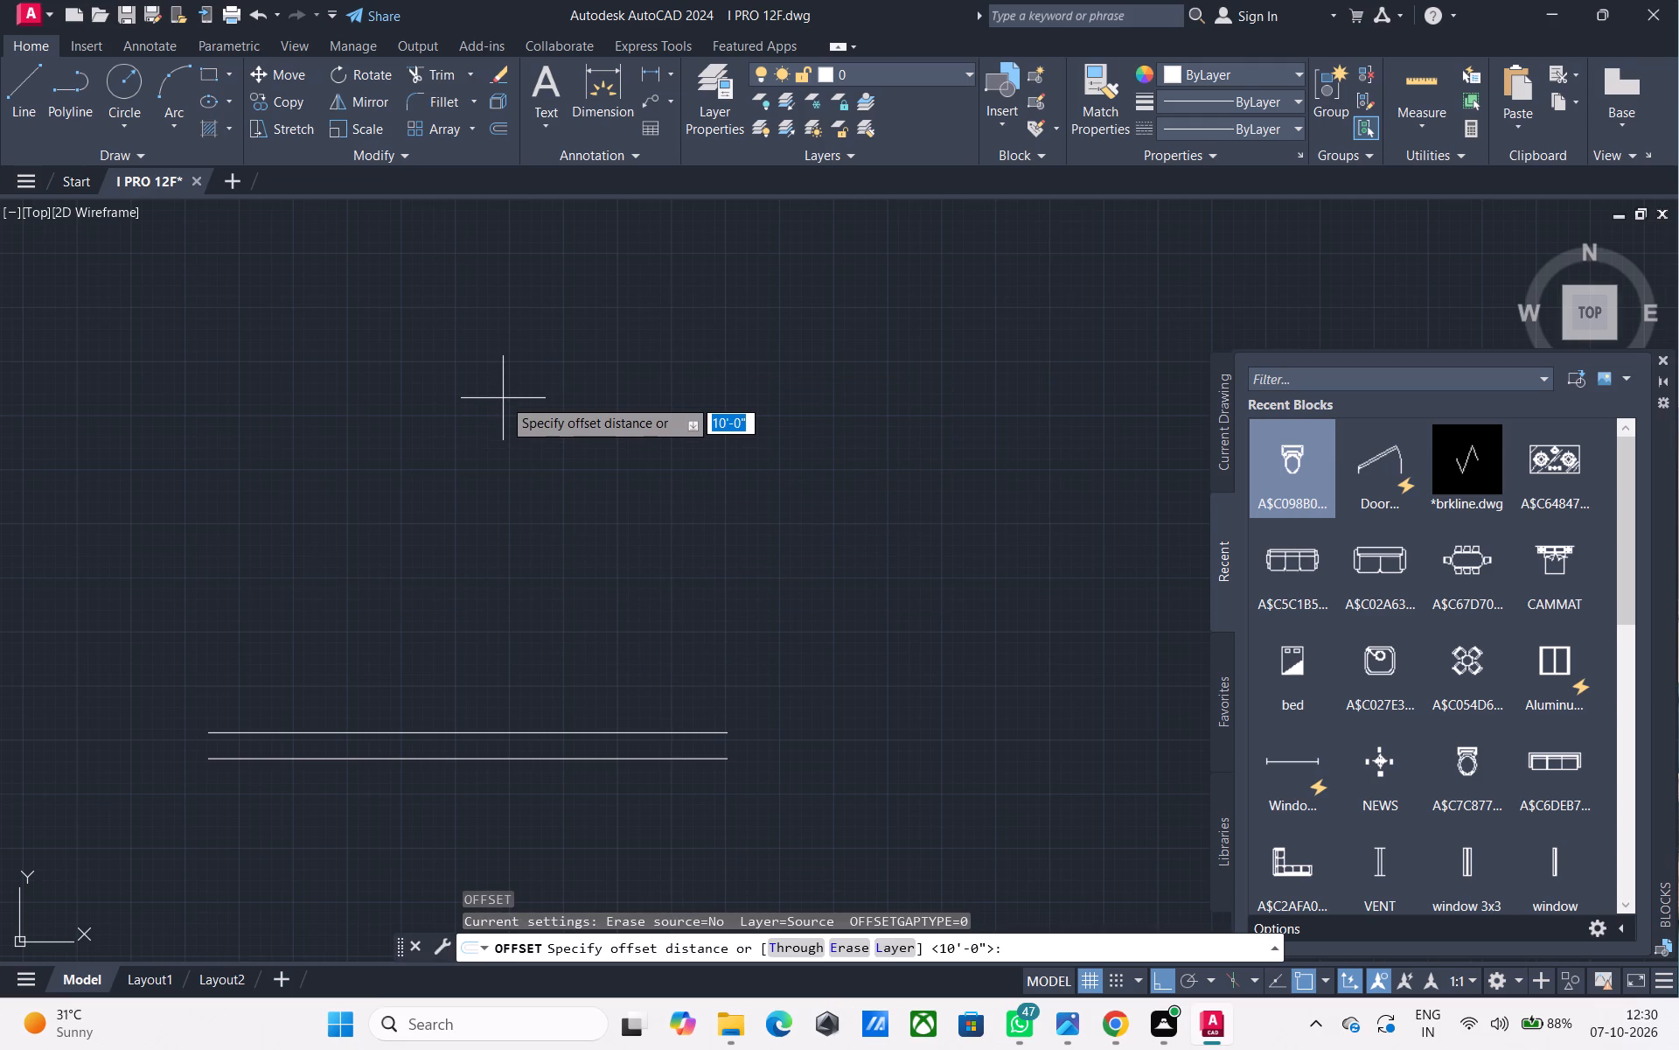
text(12')
key(Return)
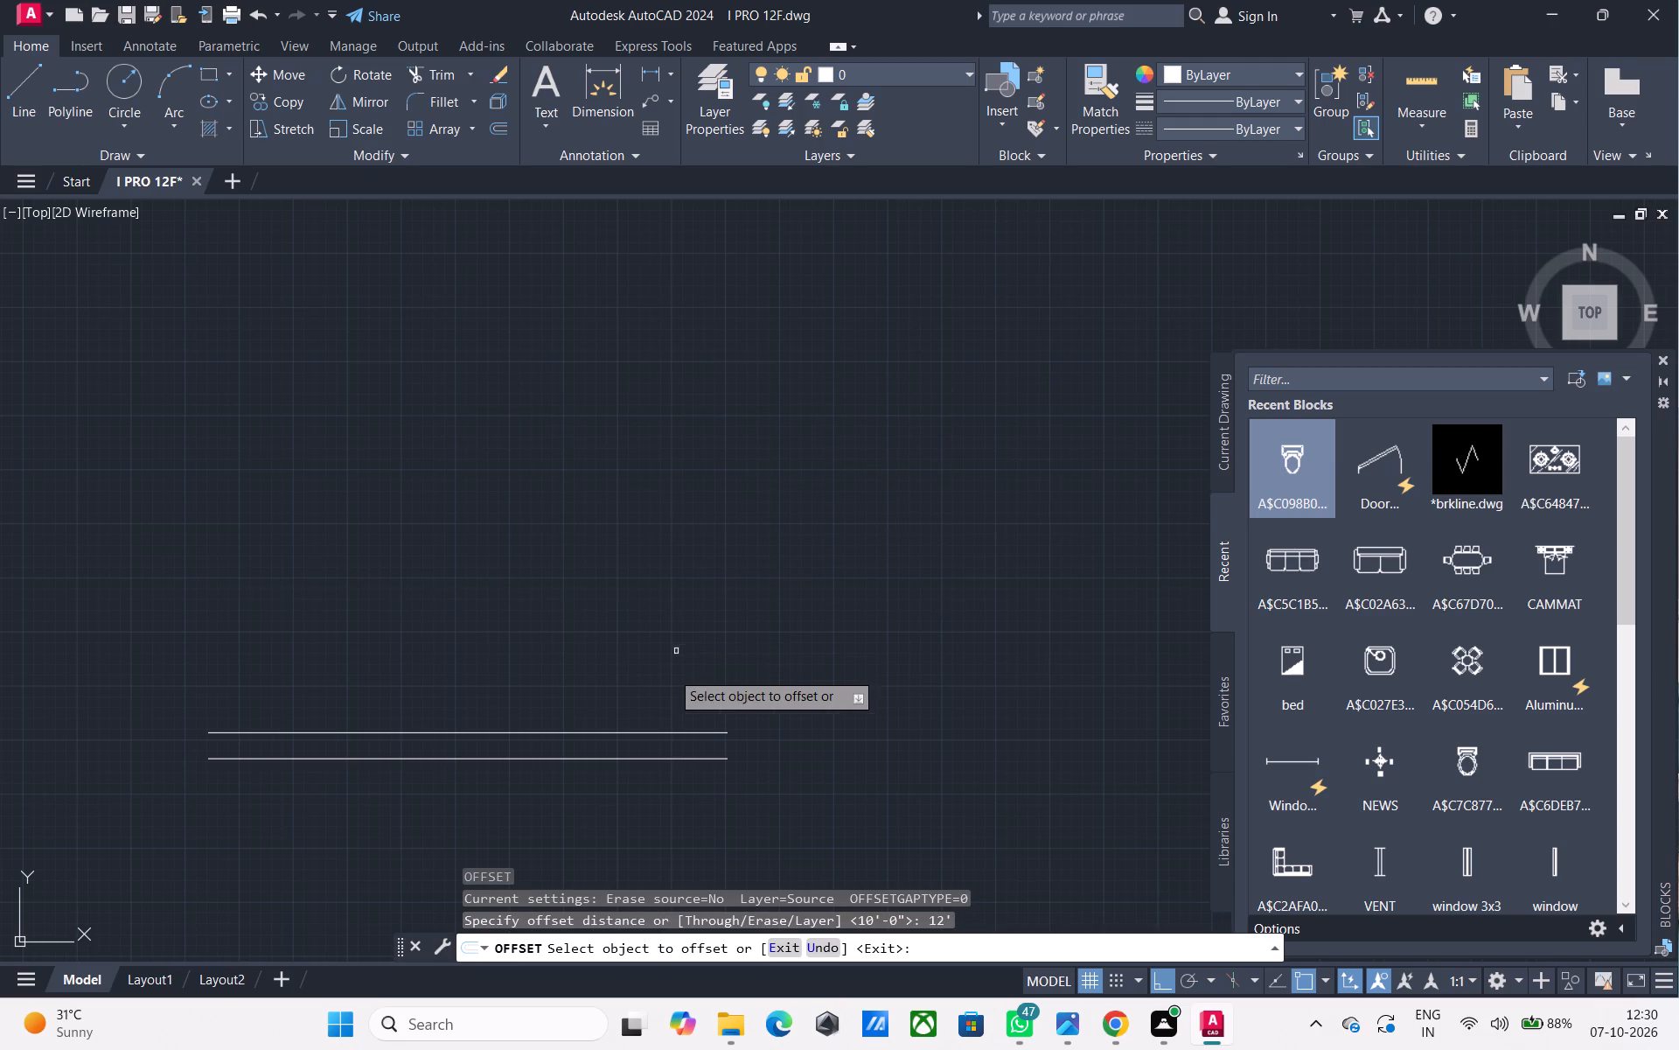
click(657, 731)
click(665, 554)
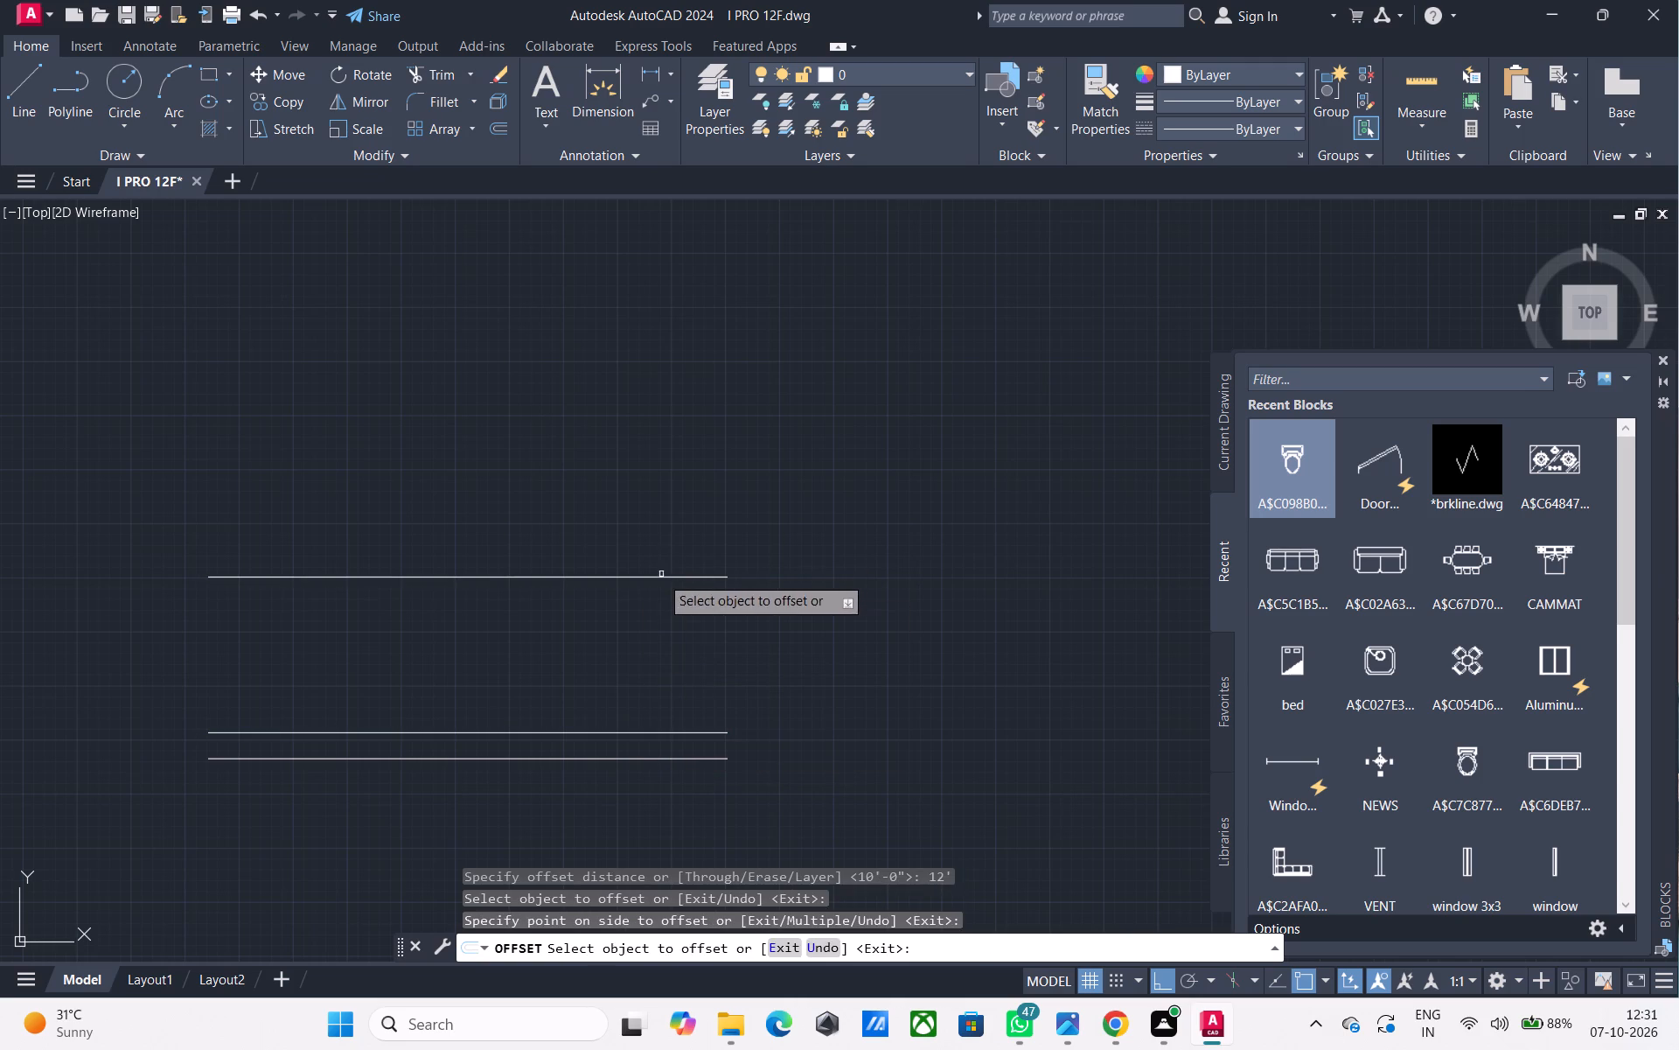
click(661, 577)
text(6")
key(Return)
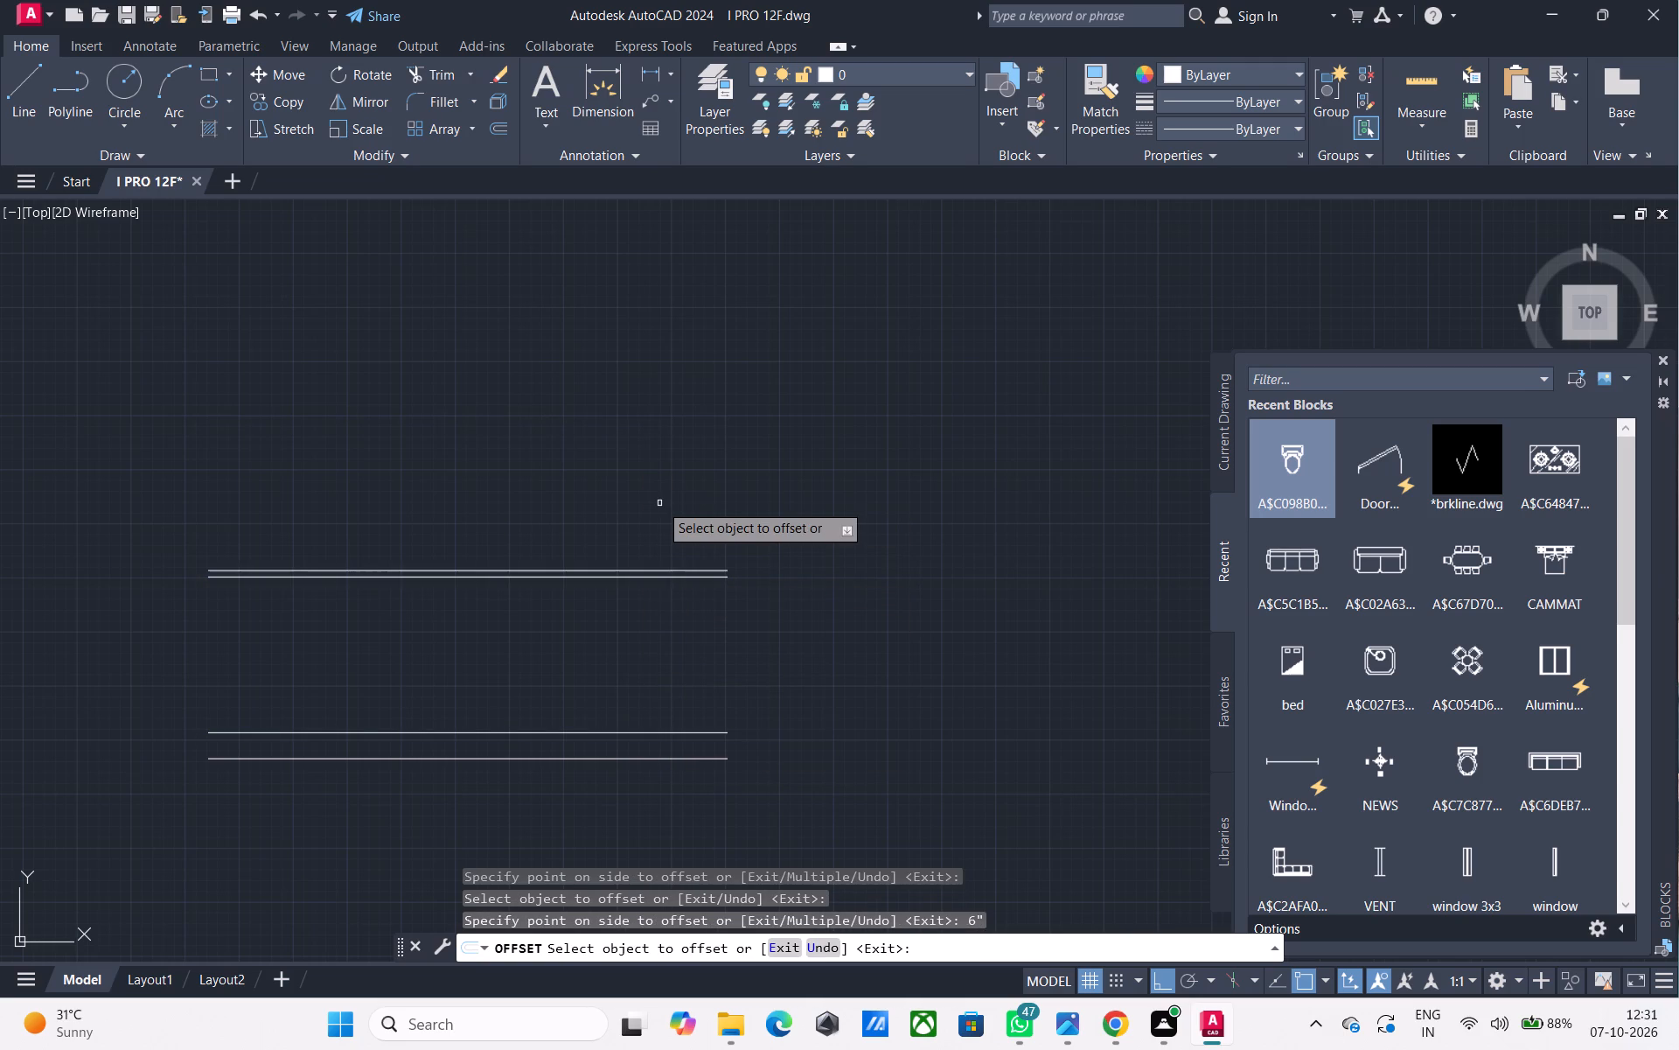
Offset the topmost horizontal line 12' upward, and offset the resulting line another 6" upward.
click(640, 571)
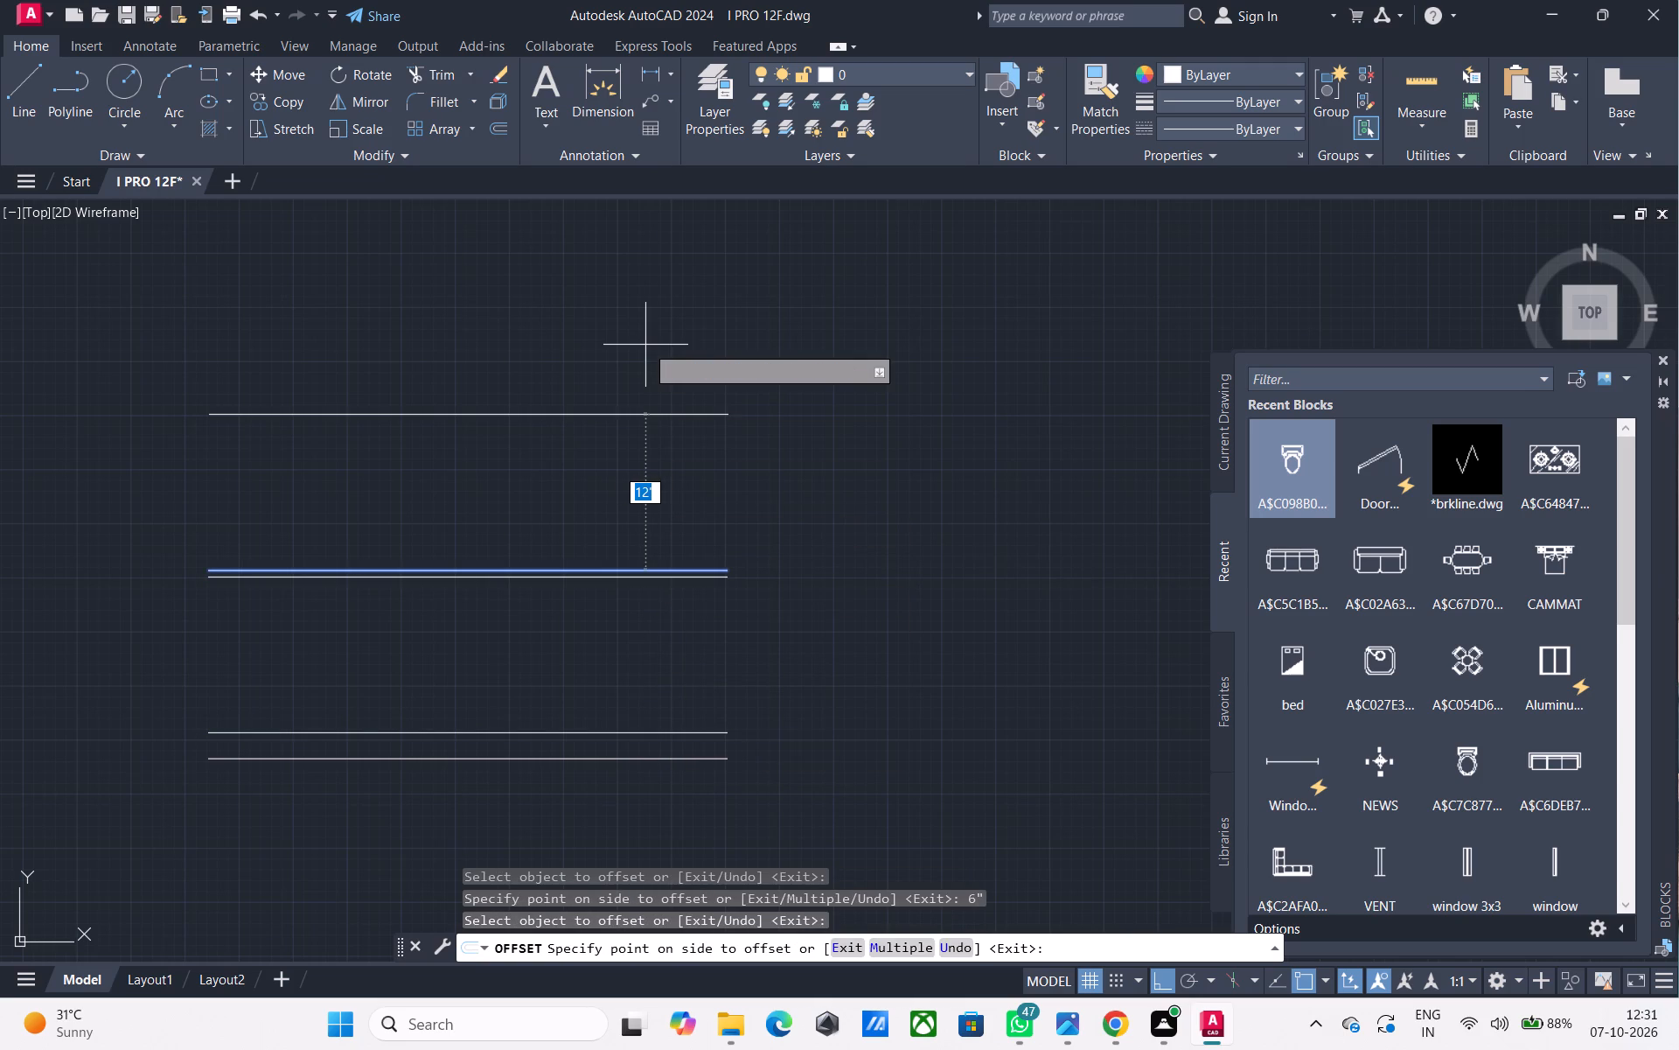
text(12')
key(Return)
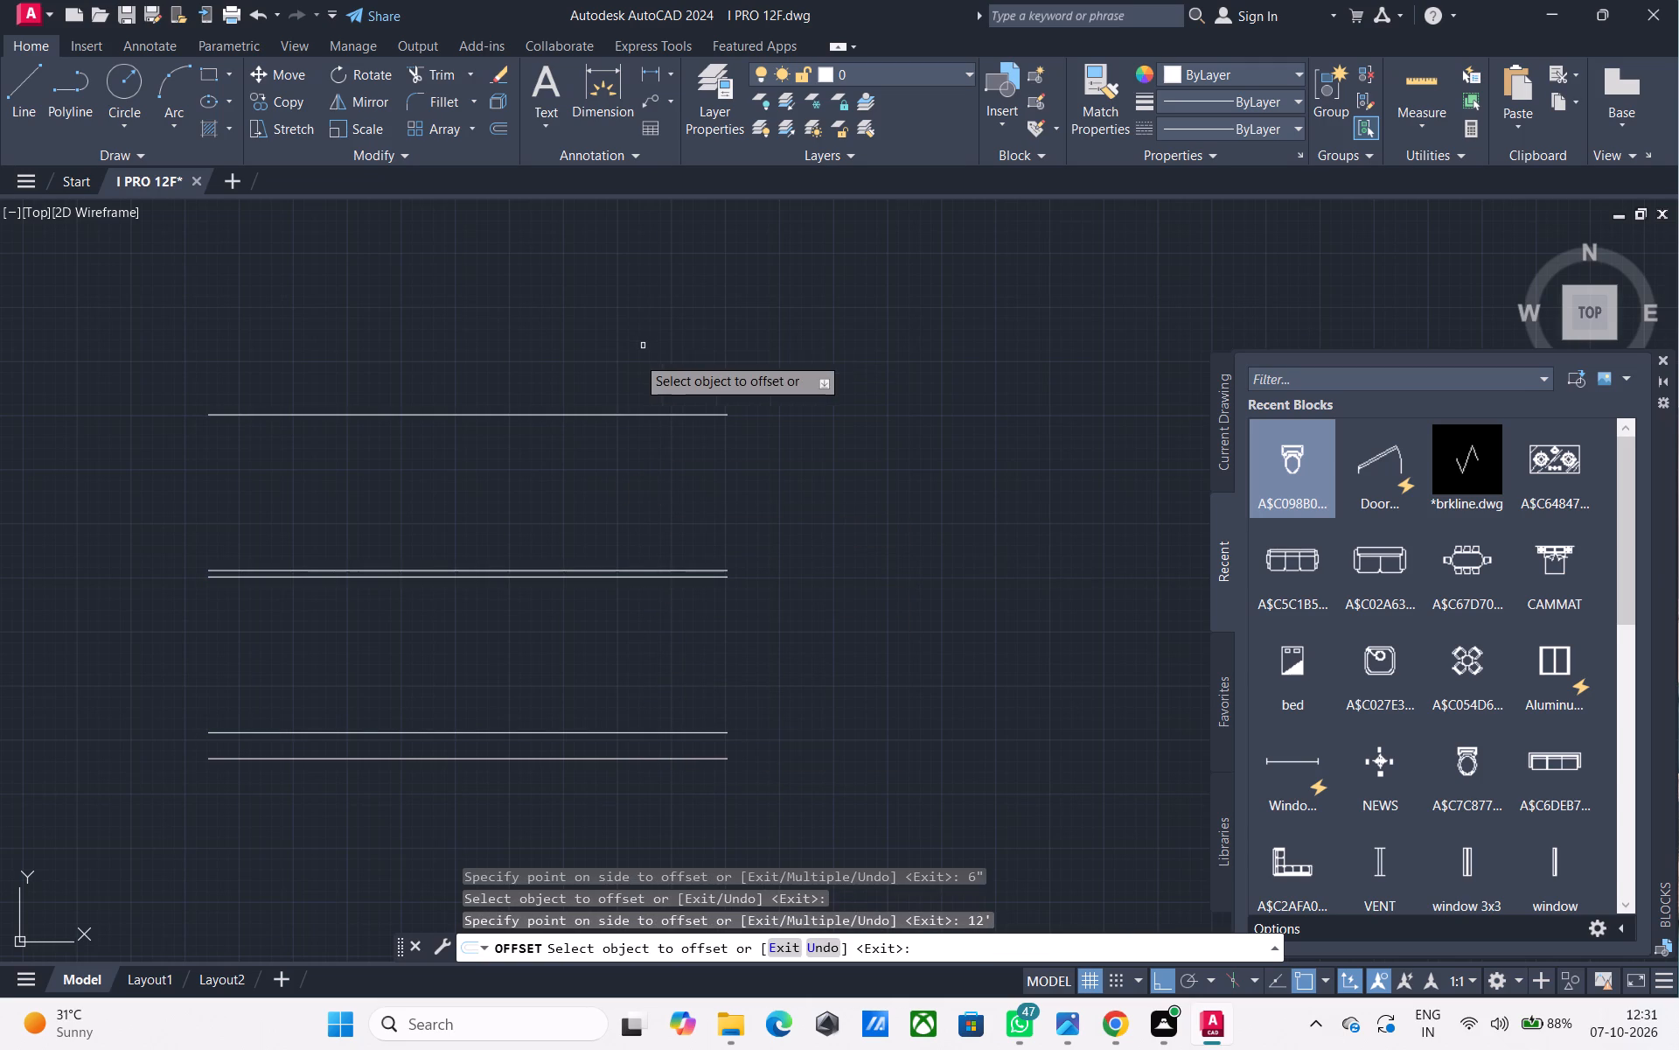
click(645, 413)
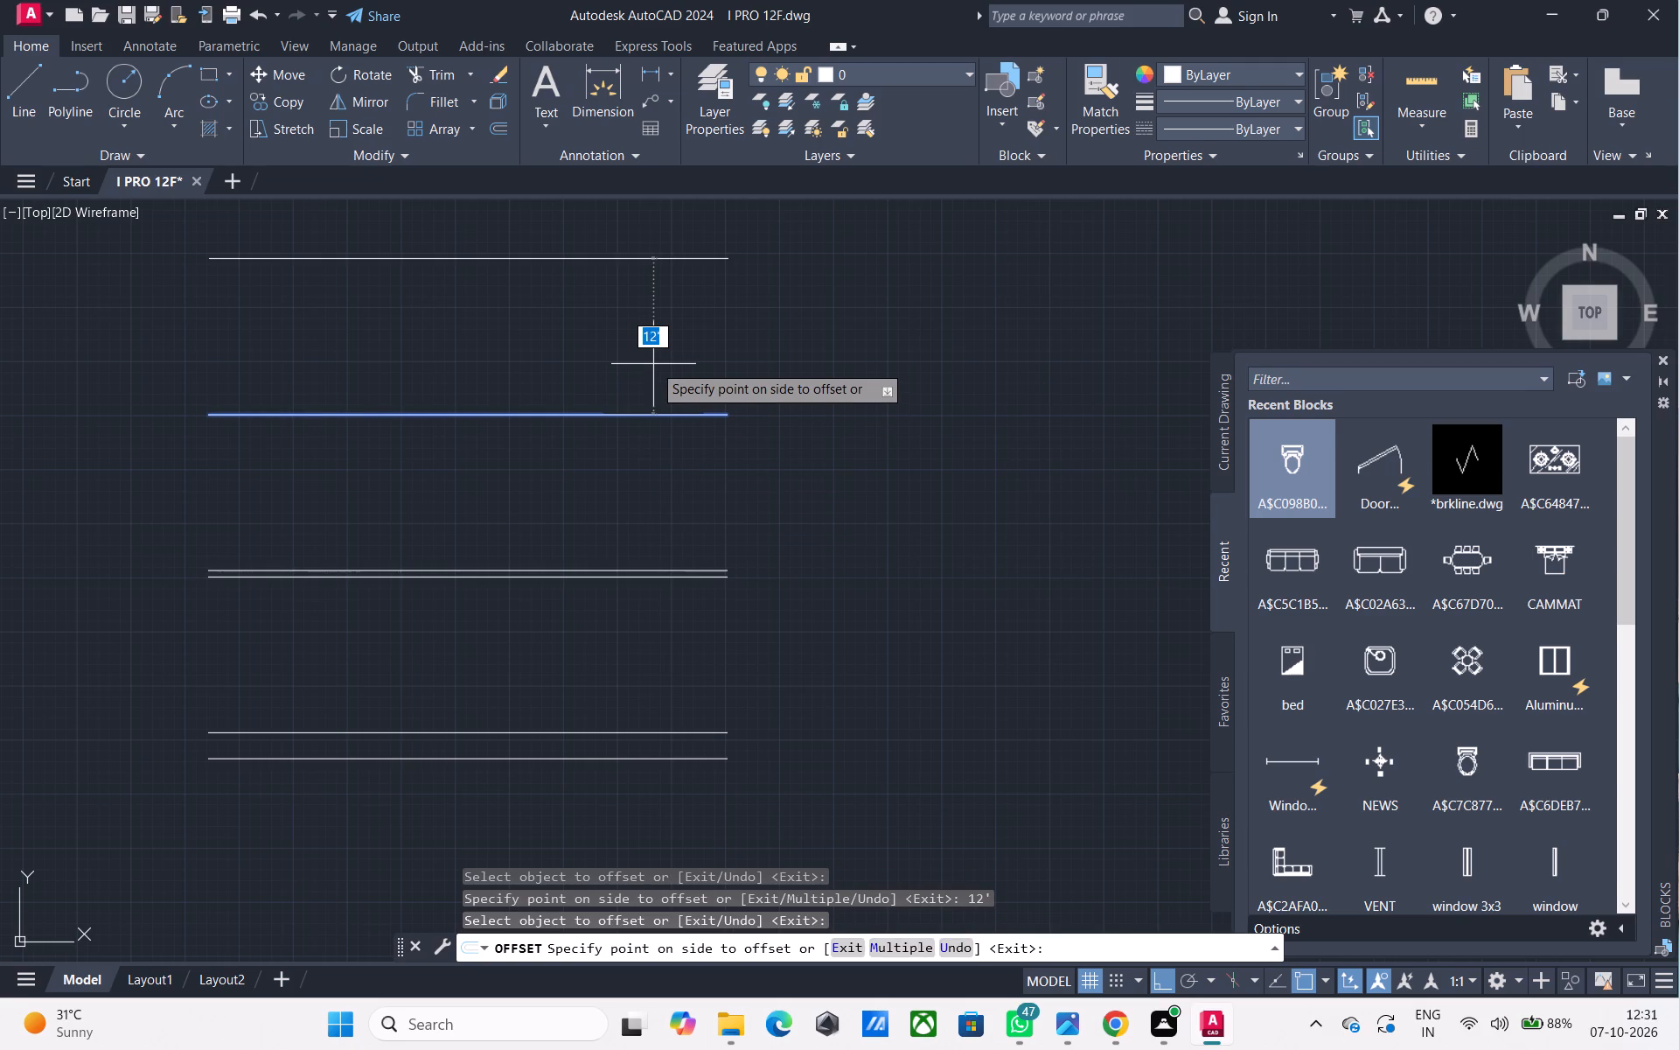
text(6")
key(Return)
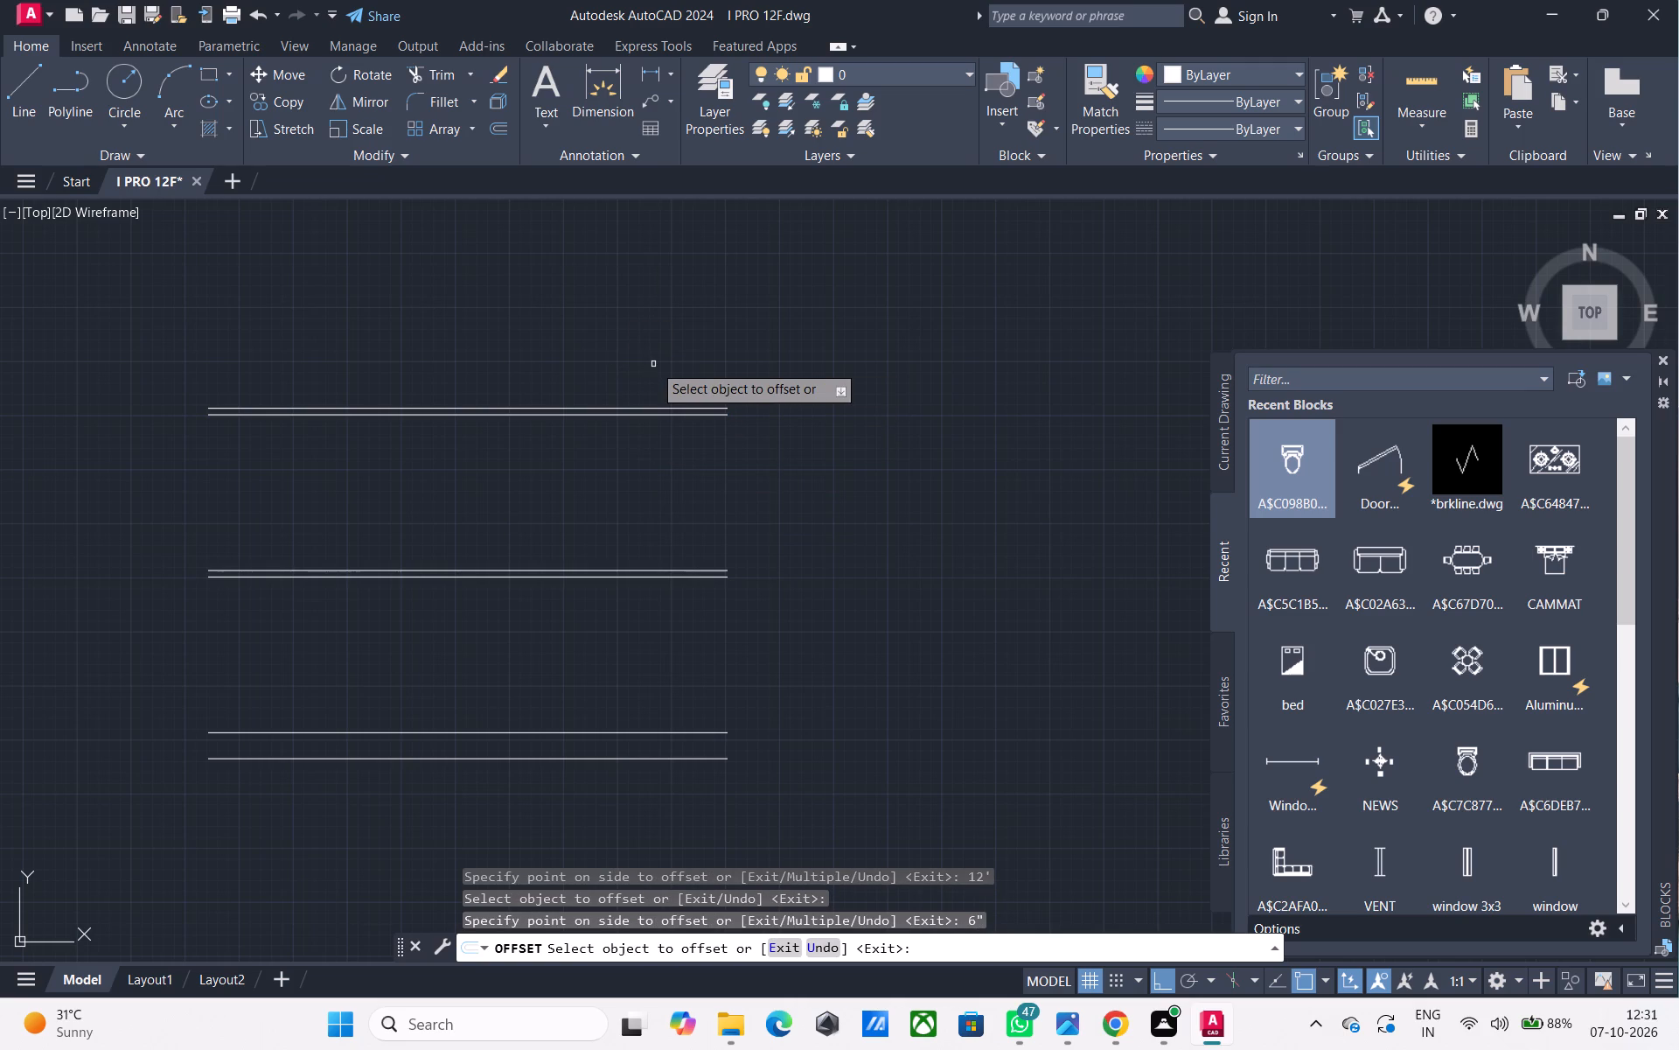
key(Escape)
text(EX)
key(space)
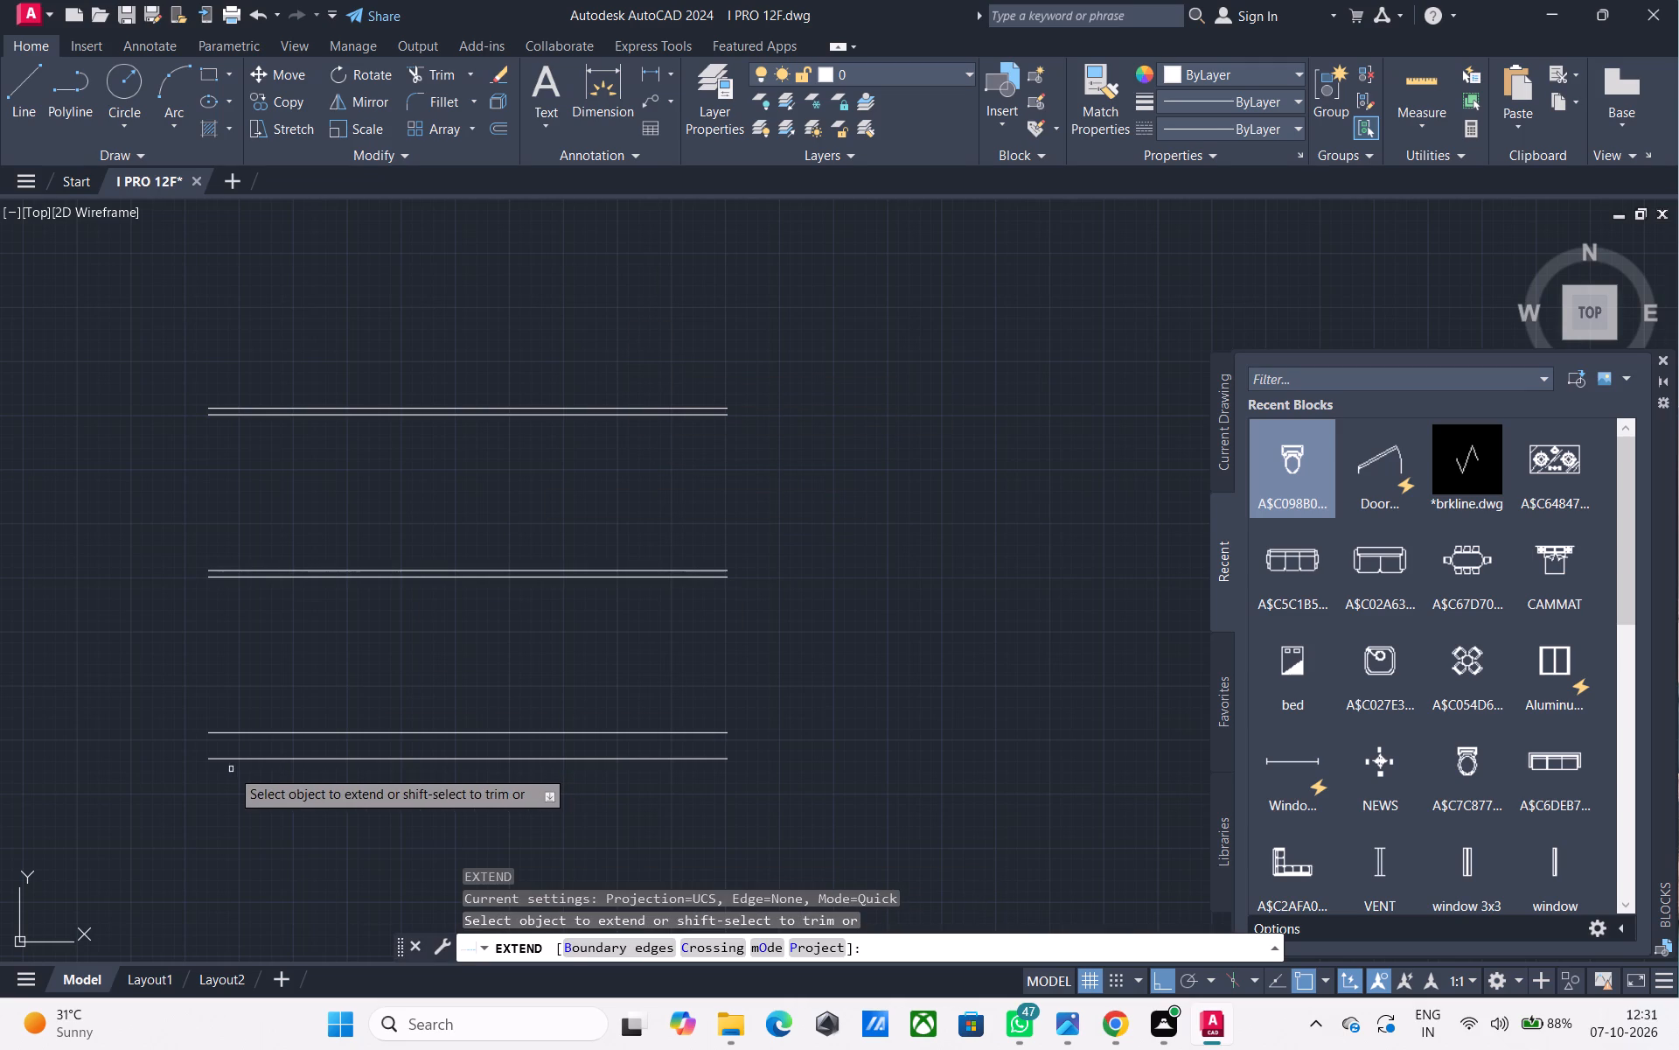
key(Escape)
Close both ends of the elevation outline with vertical lines from the bottom horizontal line up to the topmost one.
key(l)
key(space)
click(210, 759)
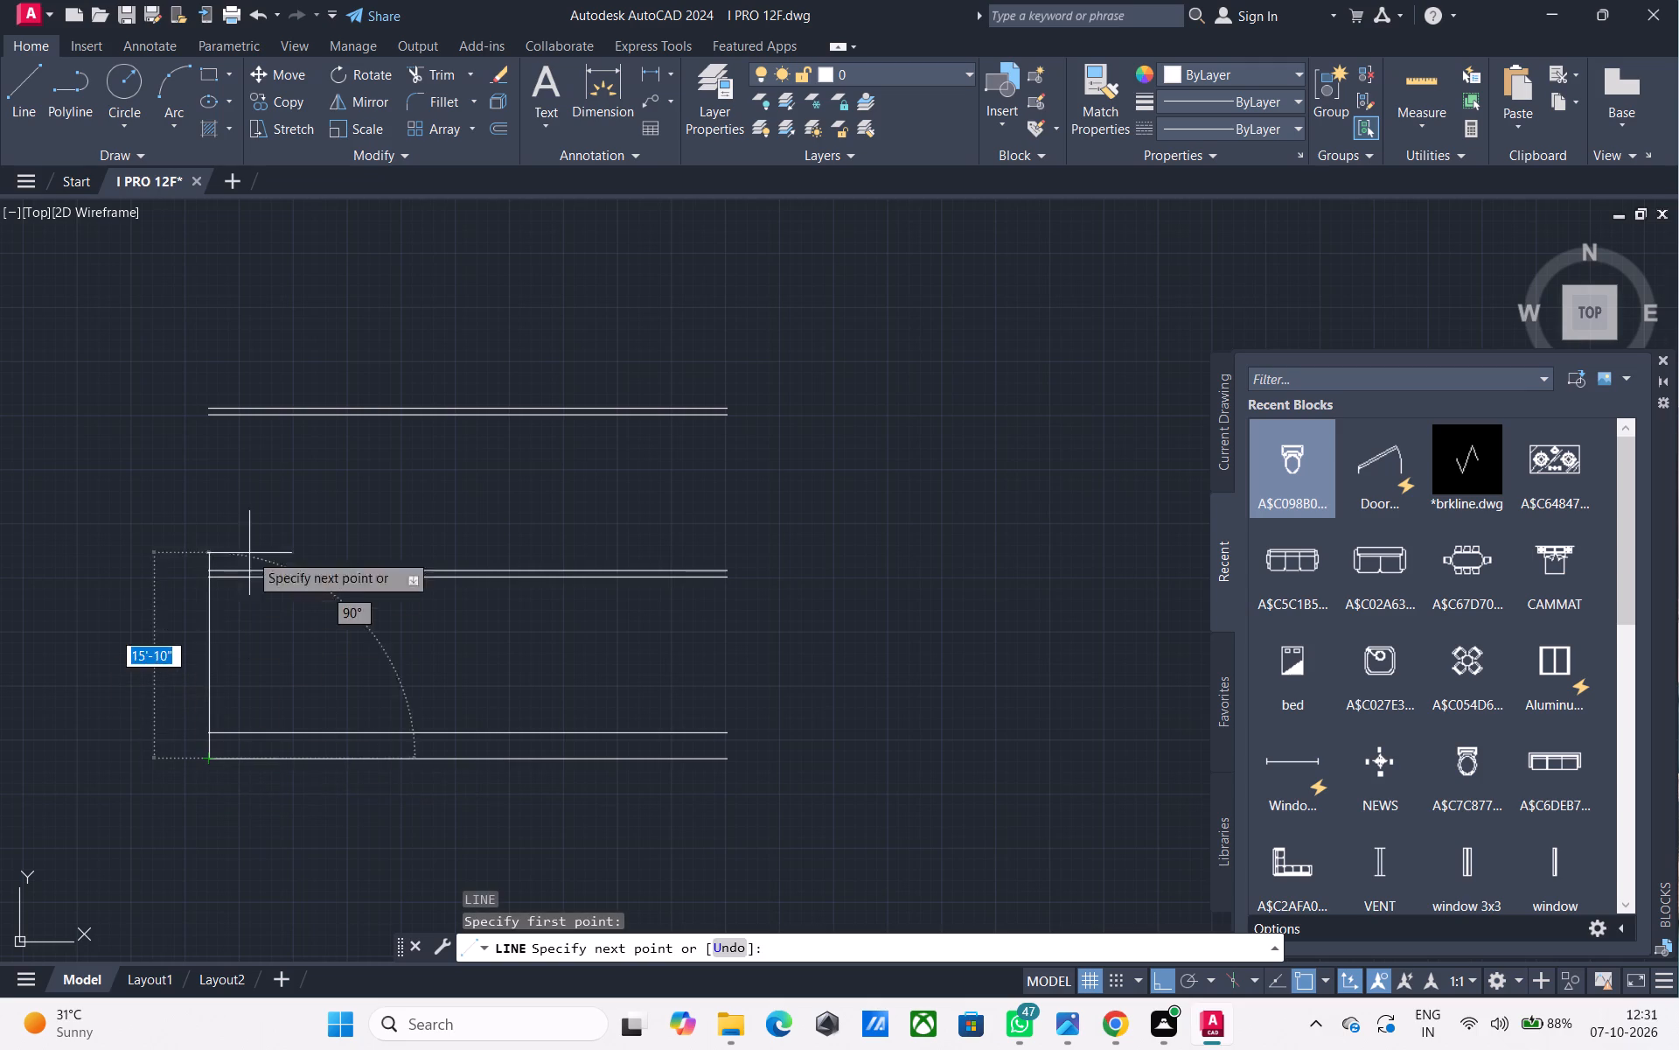
click(208, 402)
key(Escape)
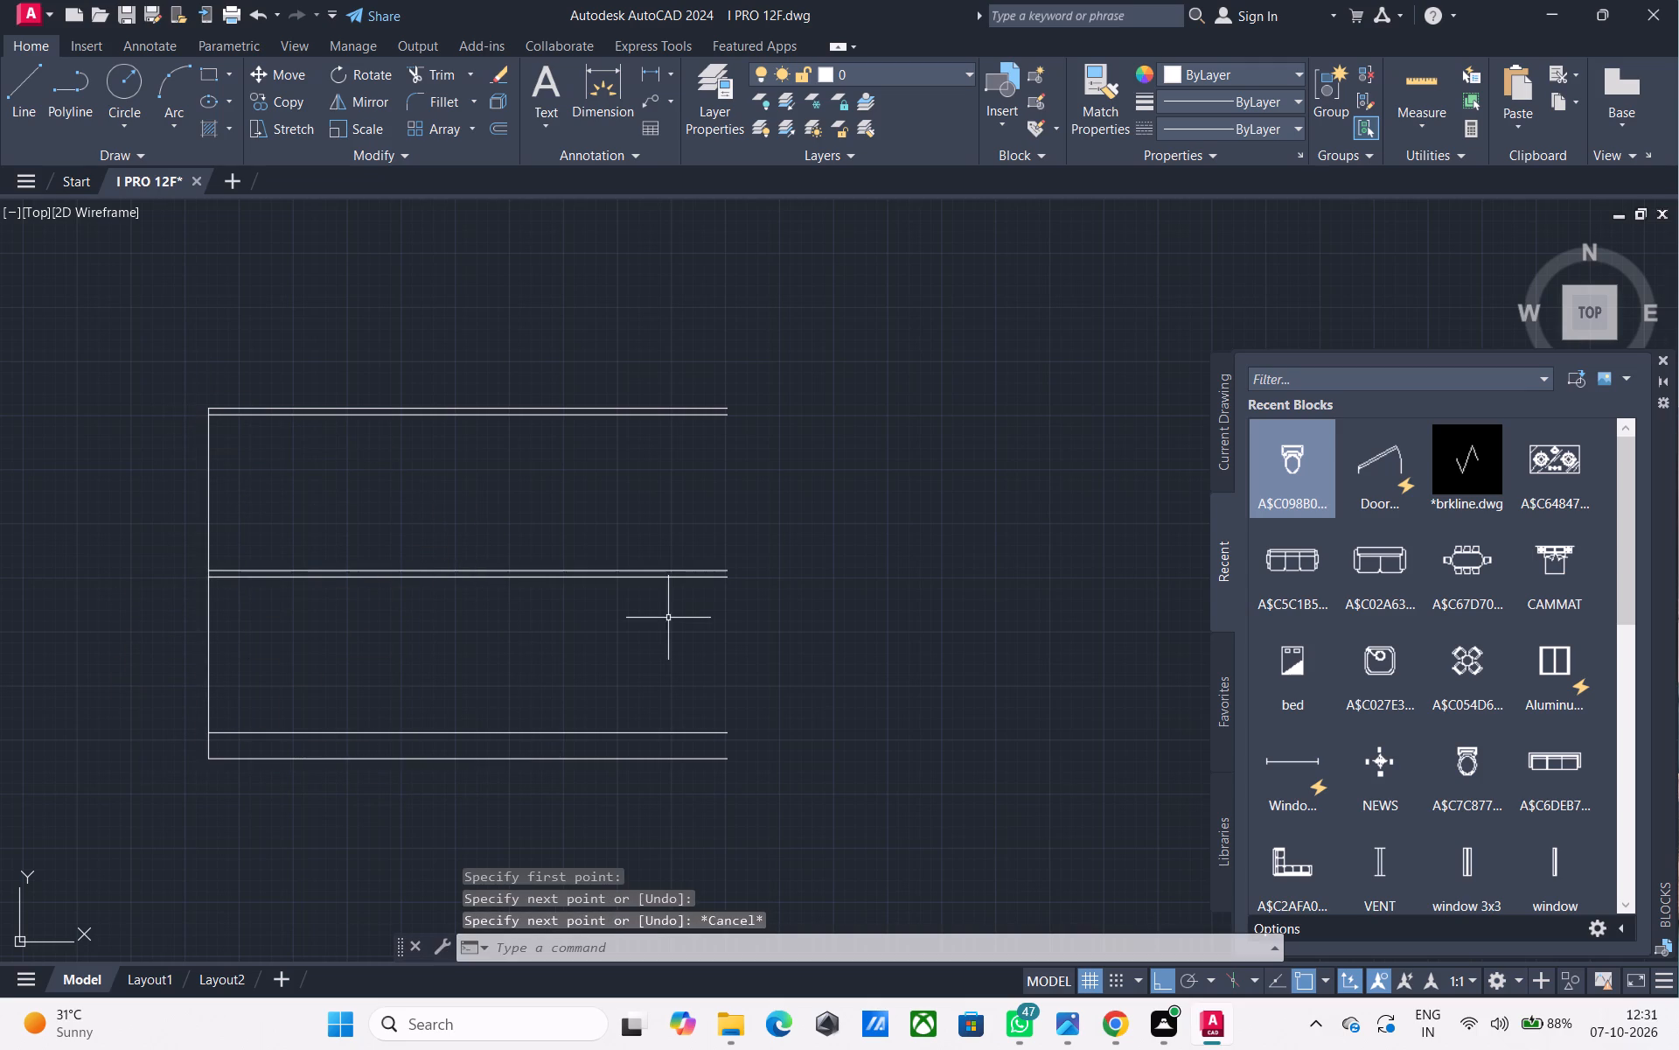
text(L)
key(space)
click(729, 758)
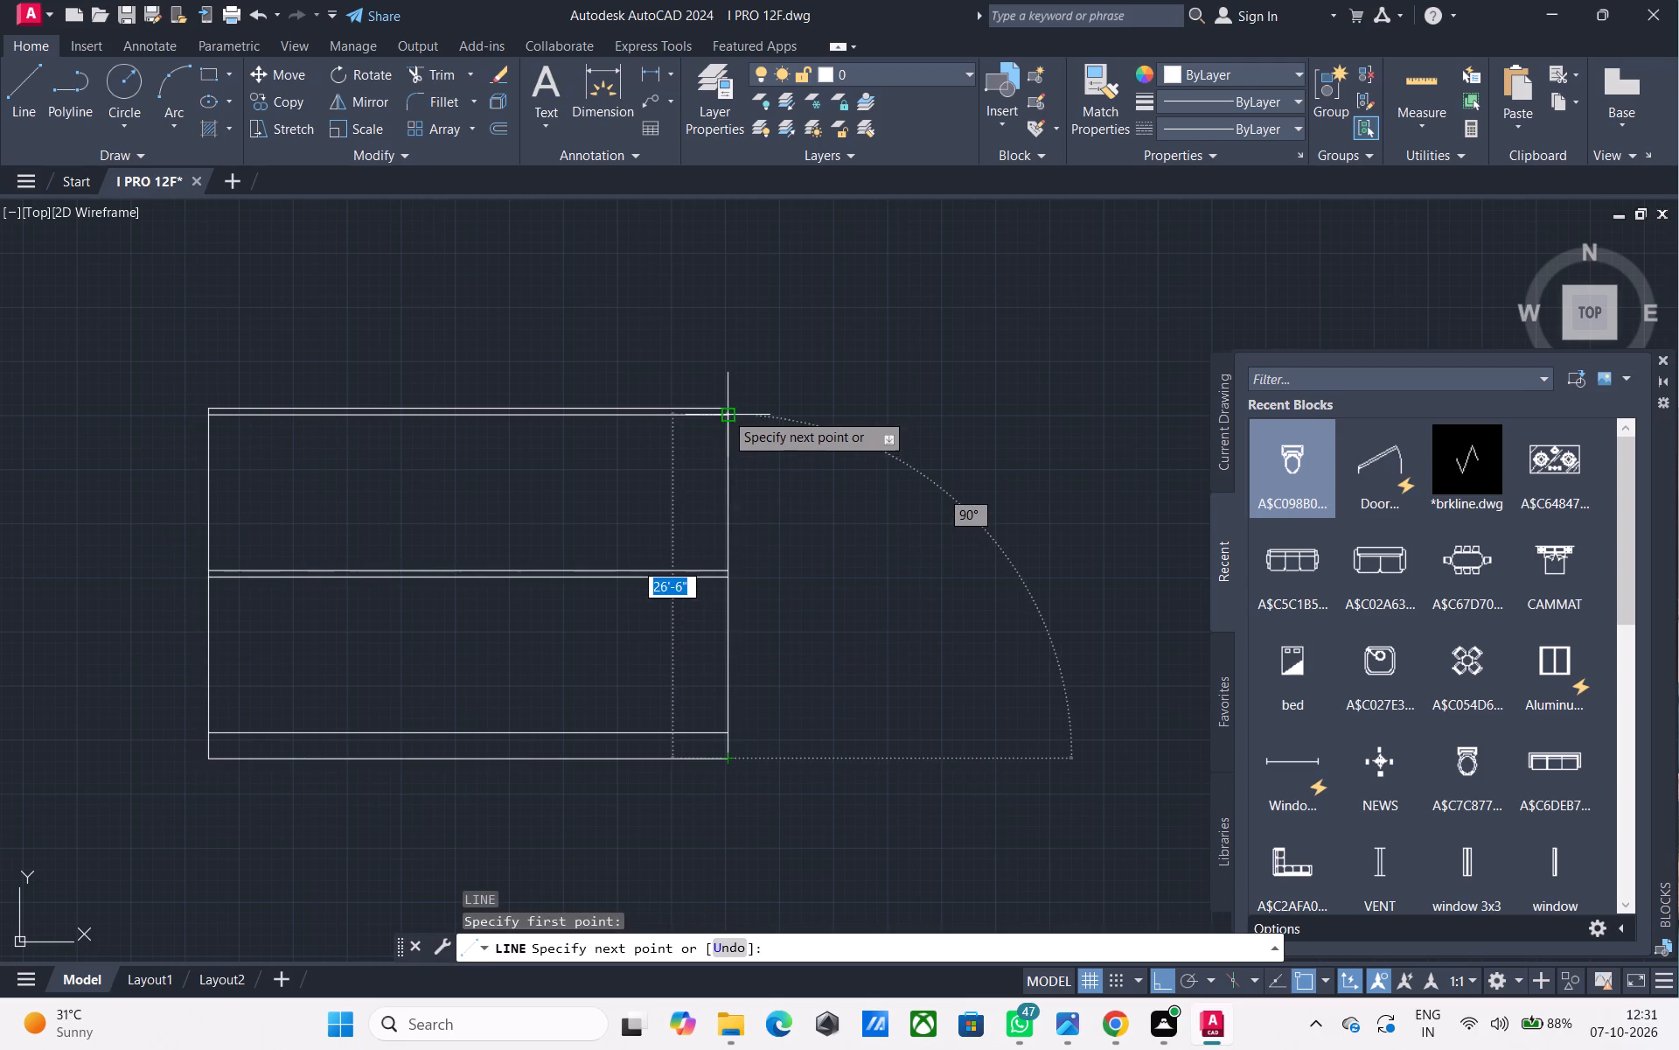
click(721, 400)
key(Escape)
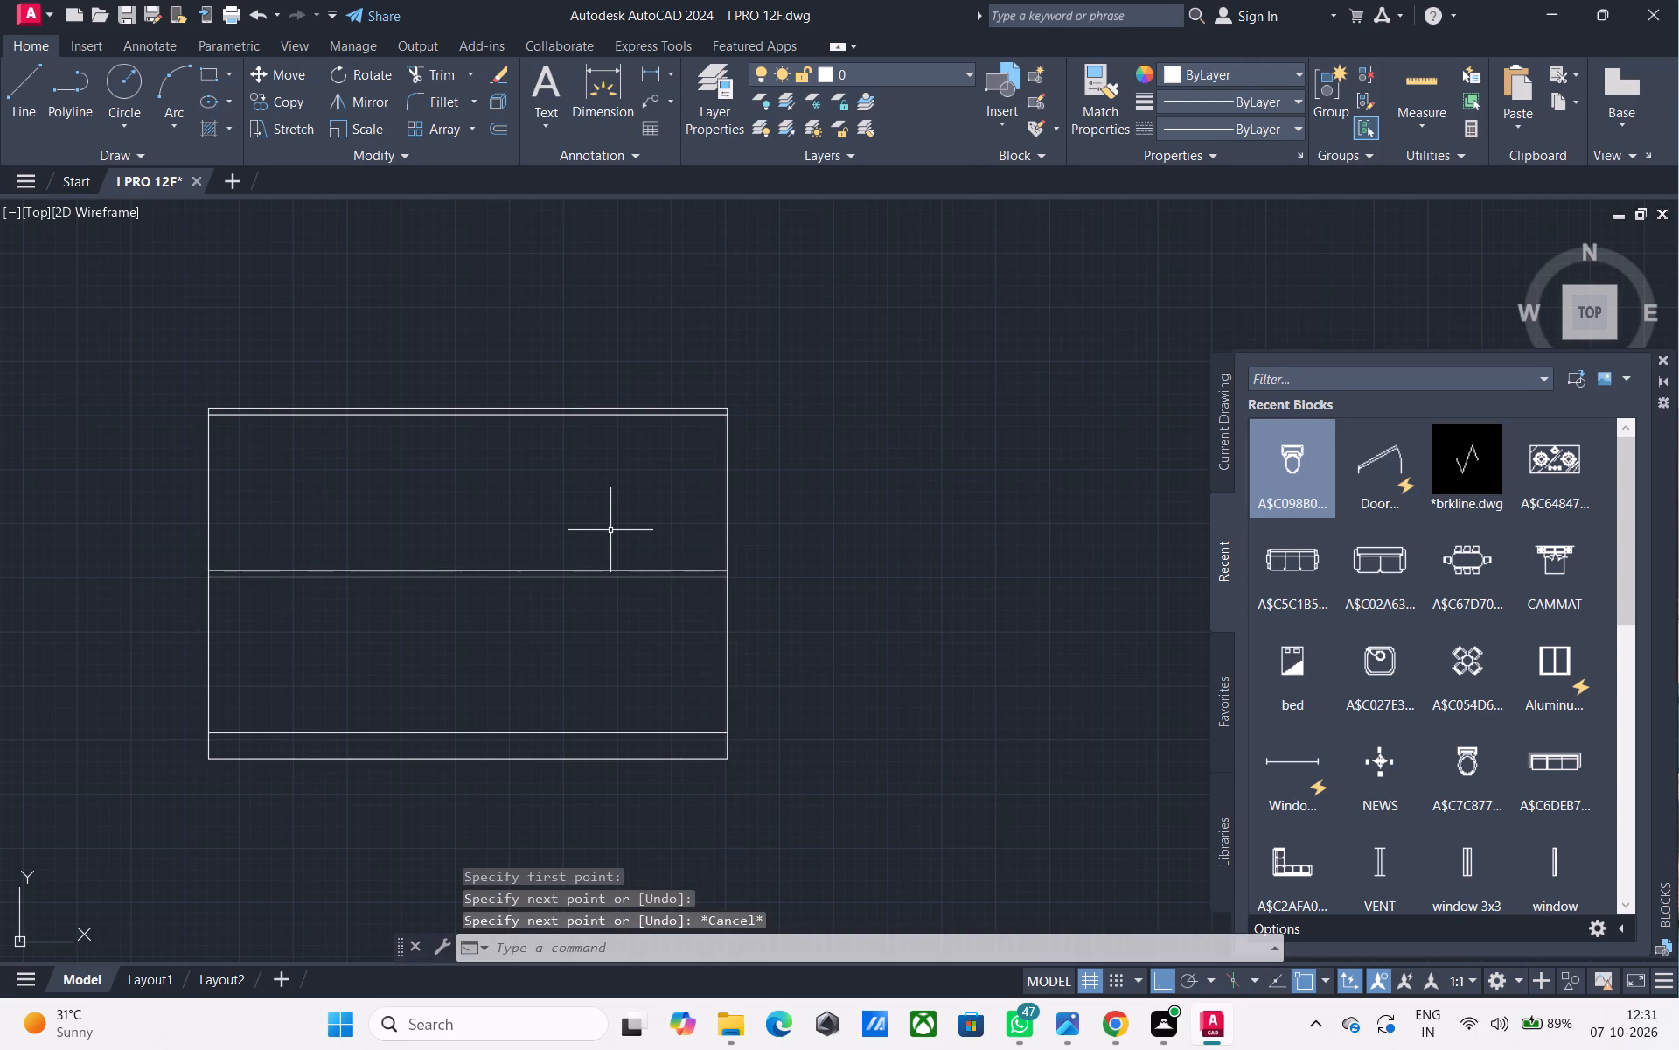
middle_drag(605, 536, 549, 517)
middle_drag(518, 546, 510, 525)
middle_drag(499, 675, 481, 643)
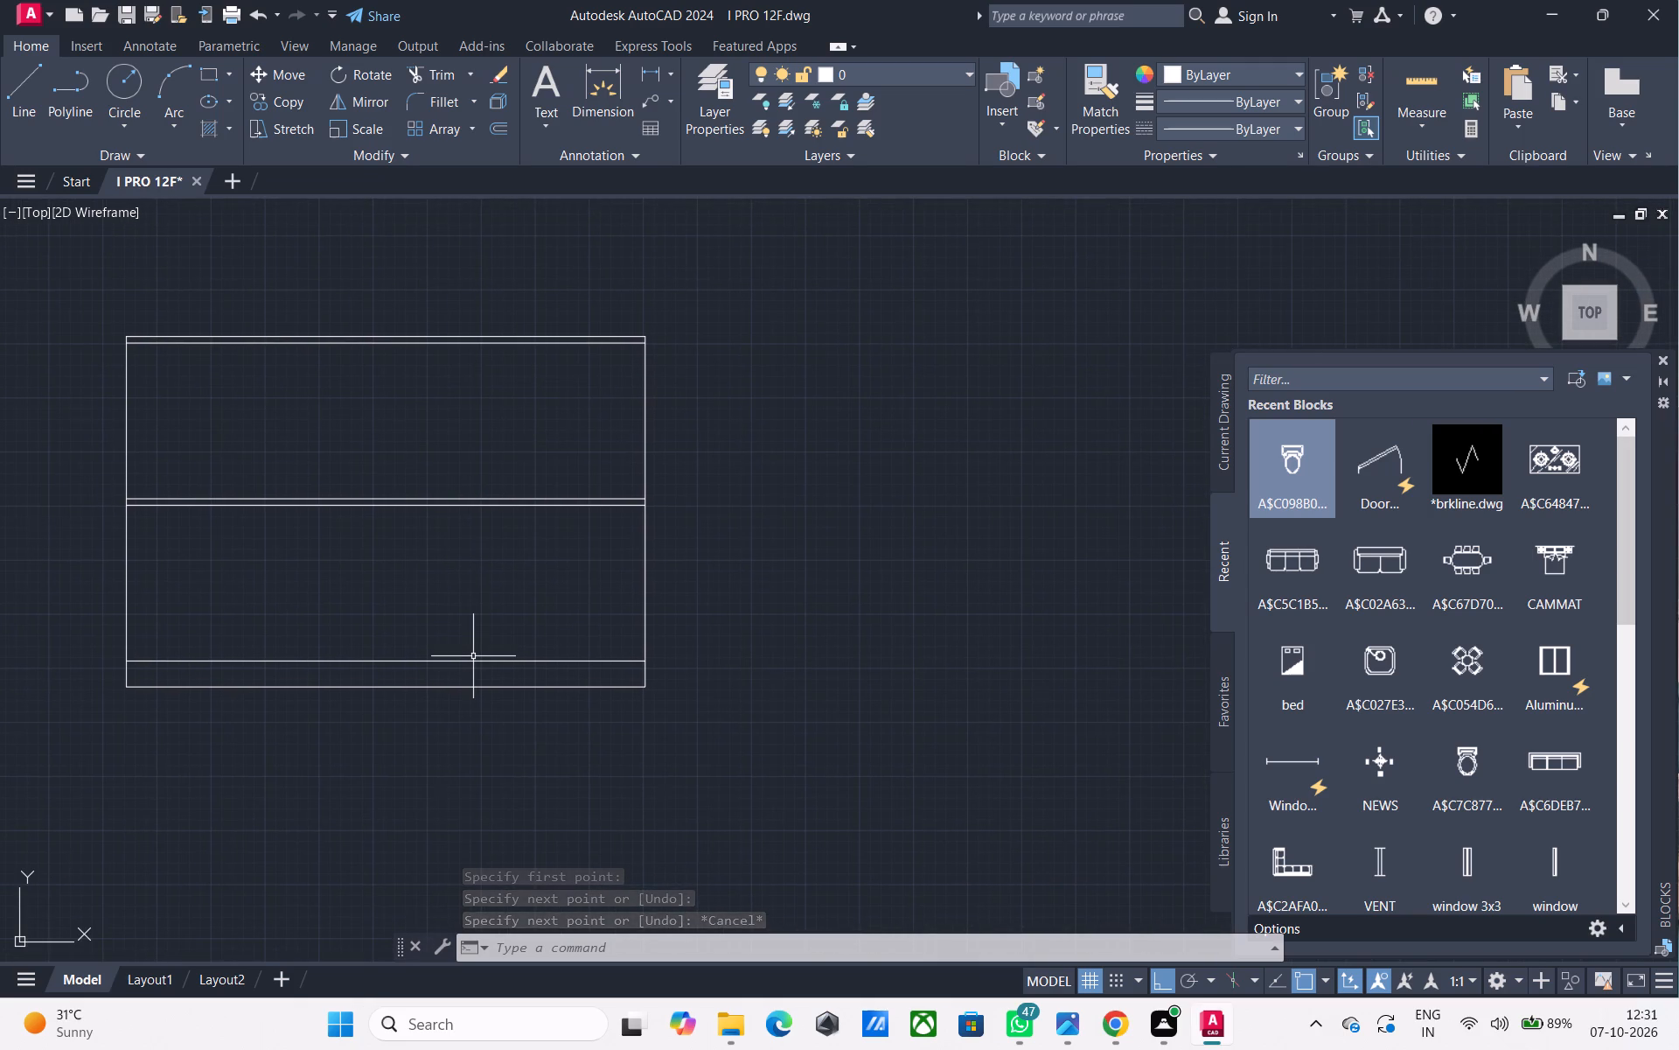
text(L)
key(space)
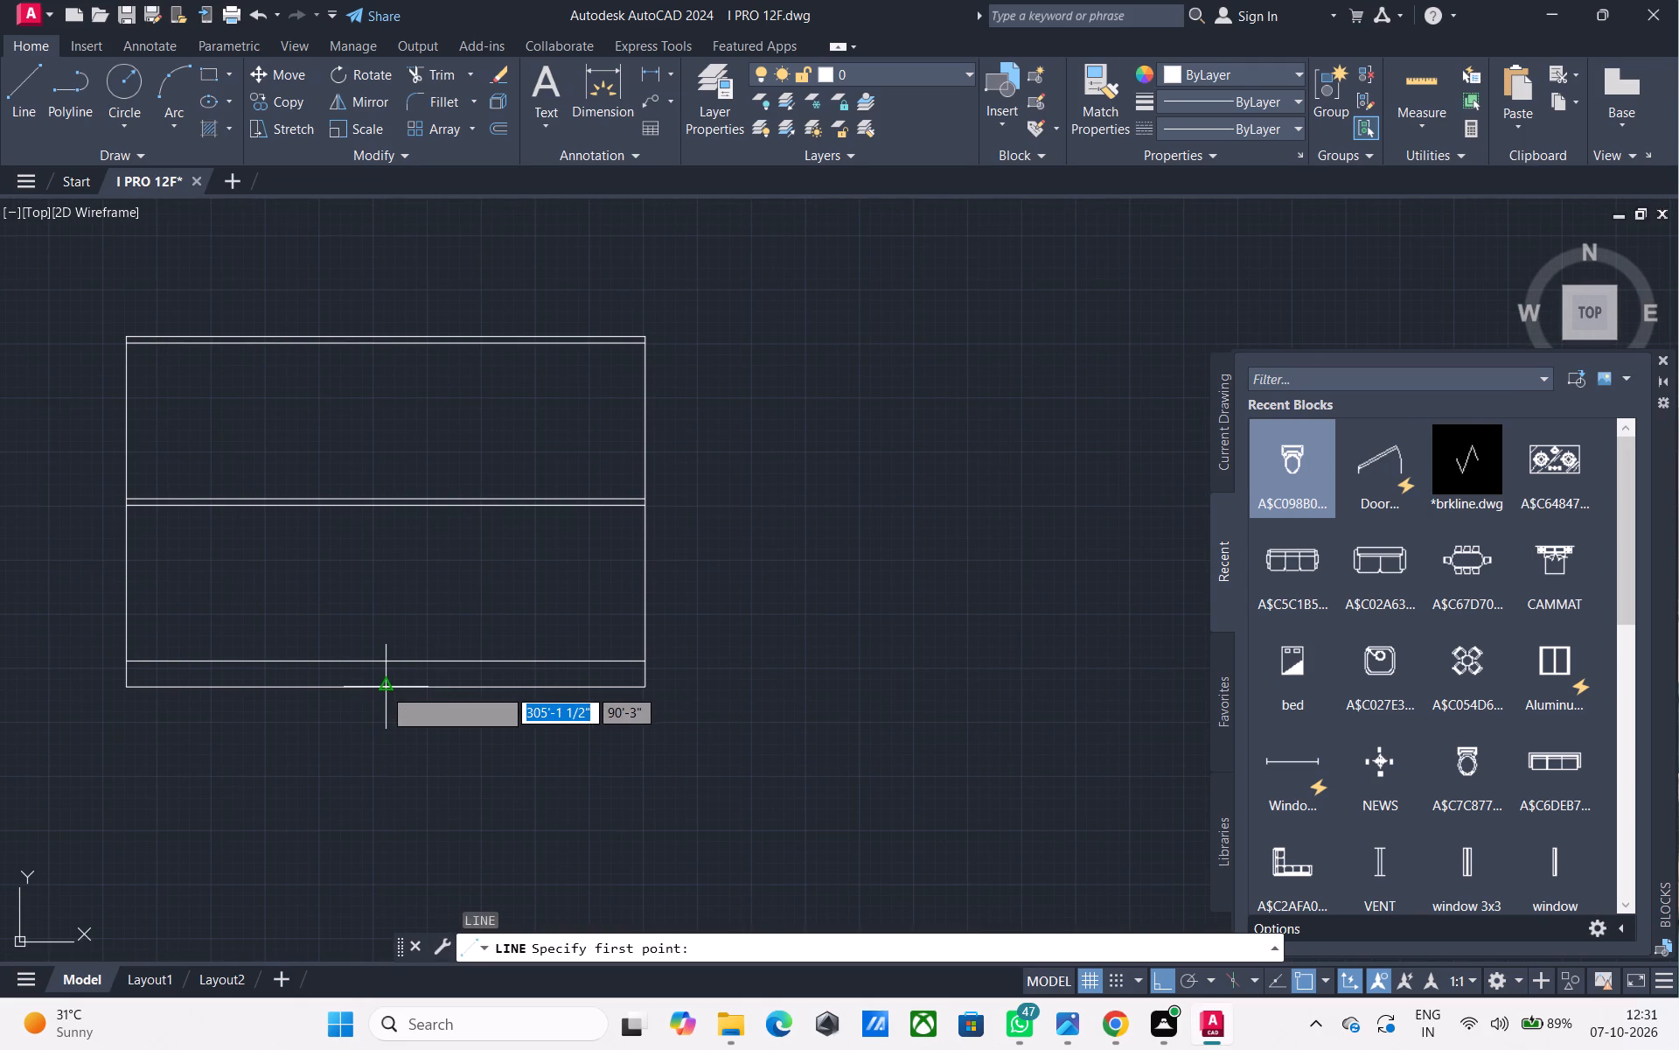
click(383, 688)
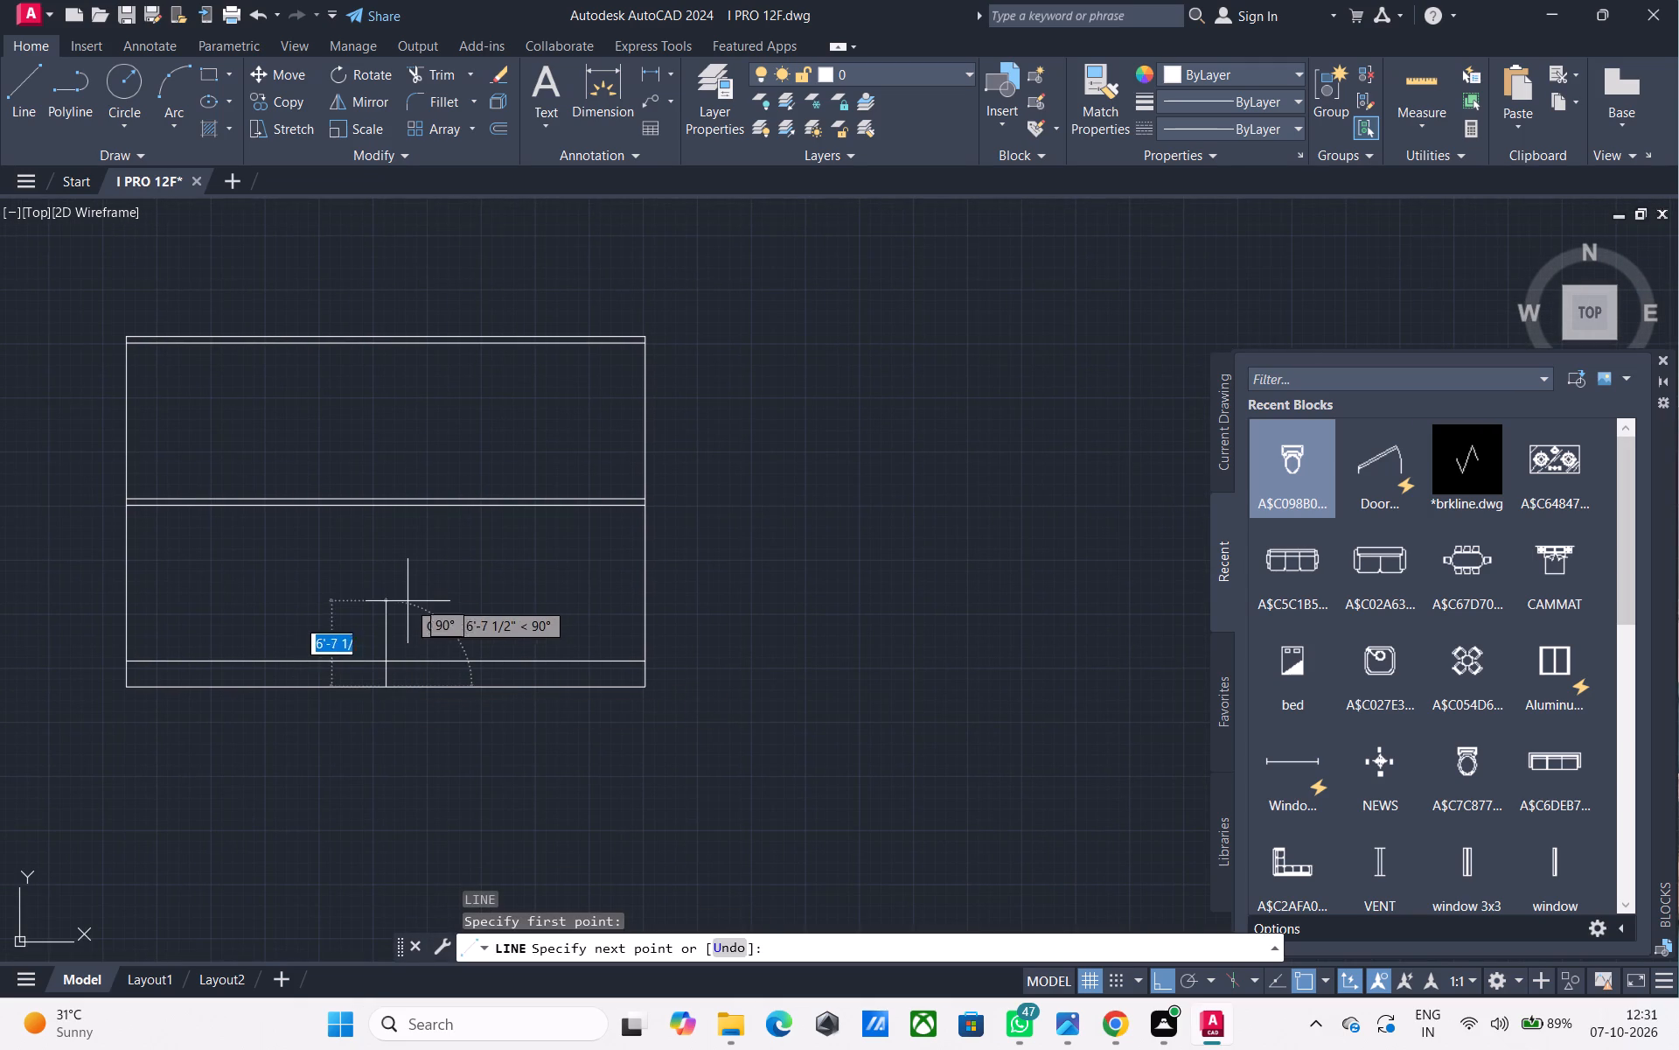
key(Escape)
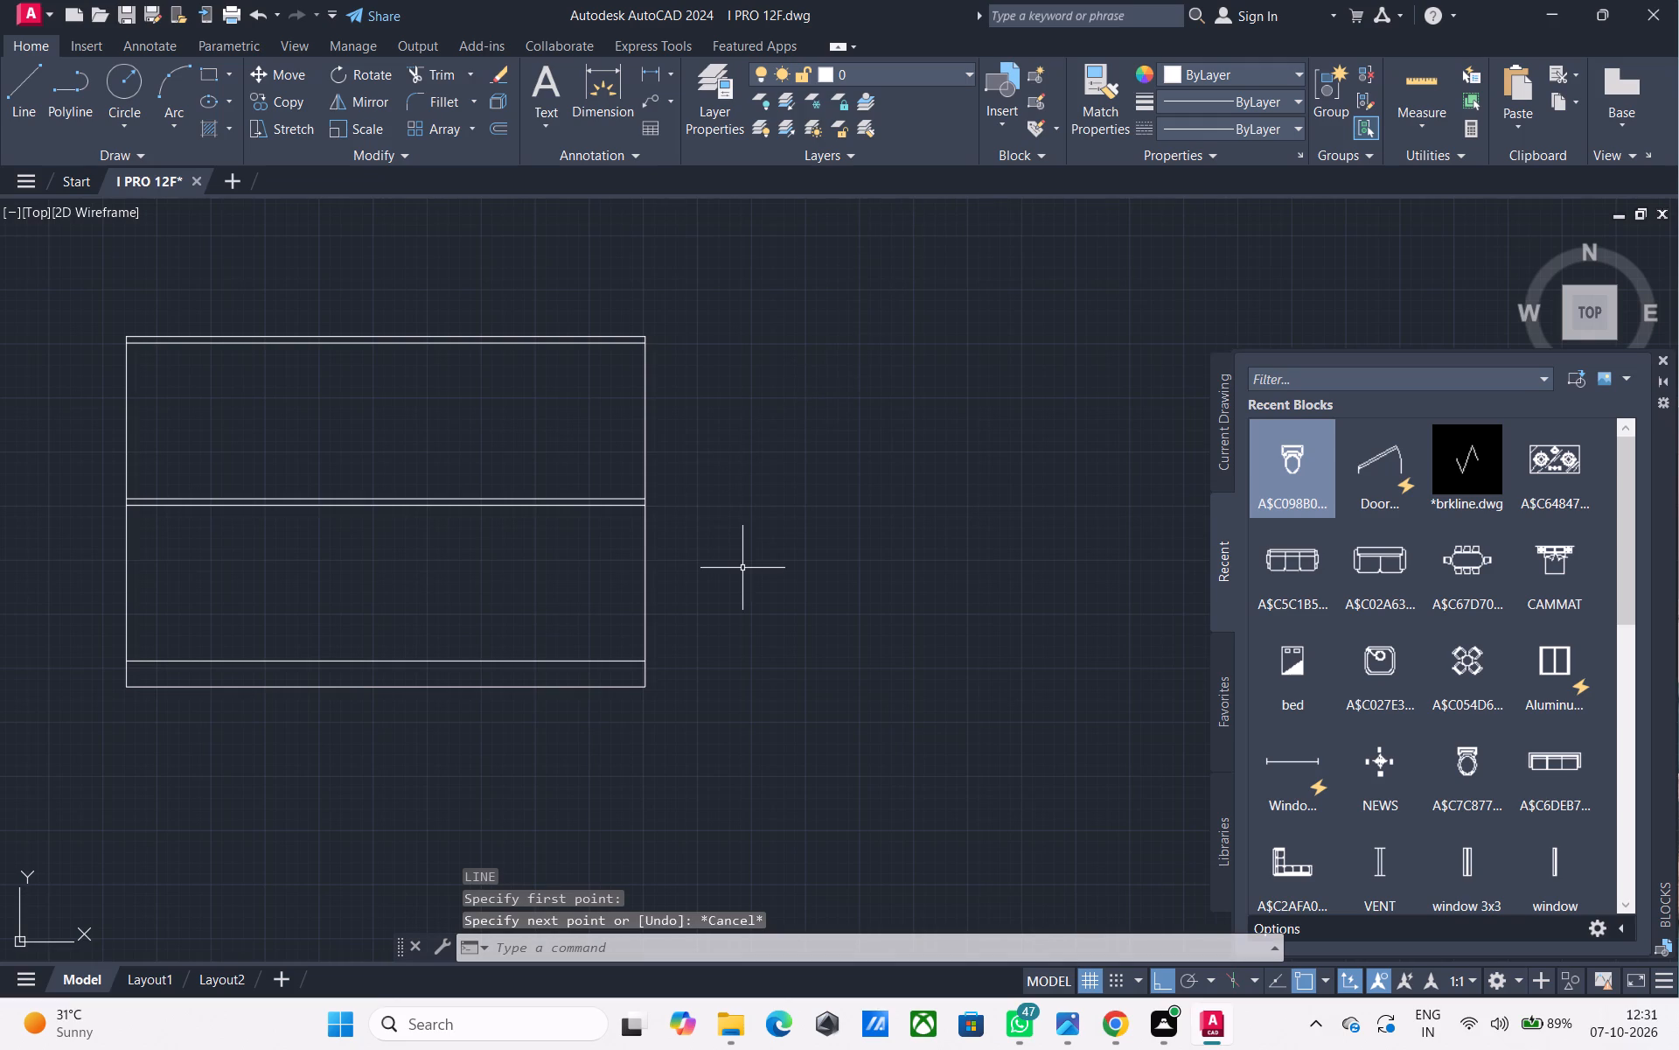
Open the Tool Palettes.
key(b)
key(BackSpace)
text(TOO)
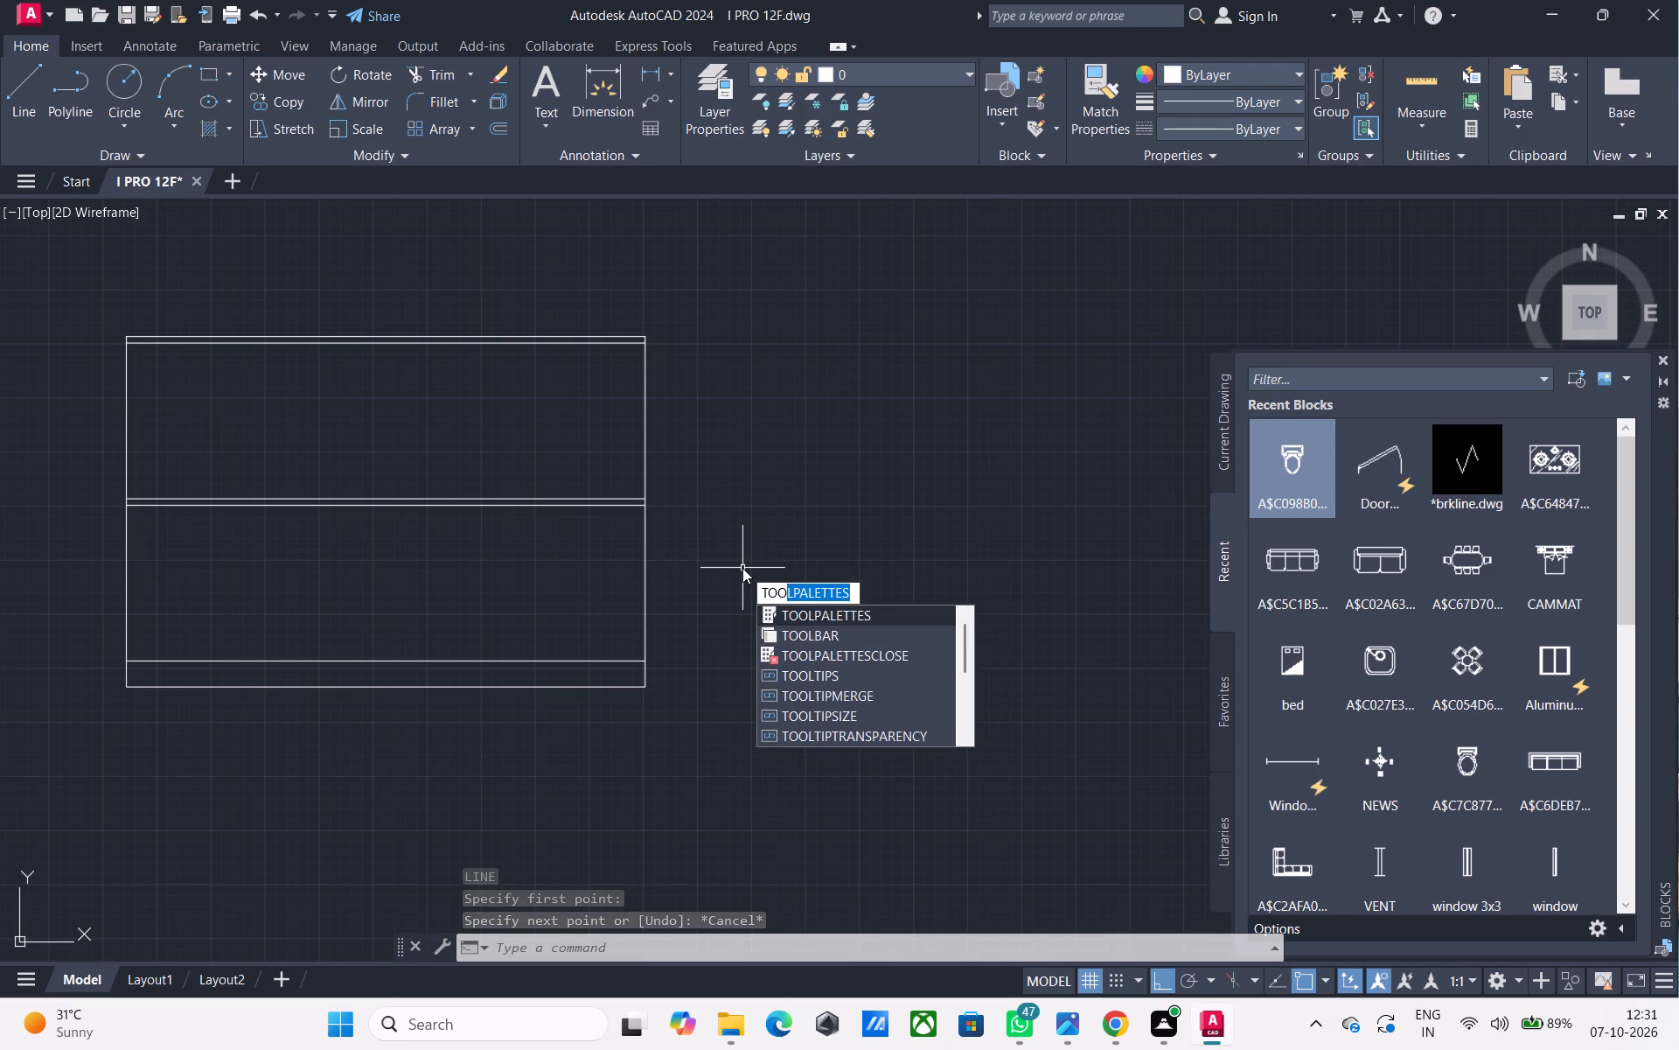
key(space)
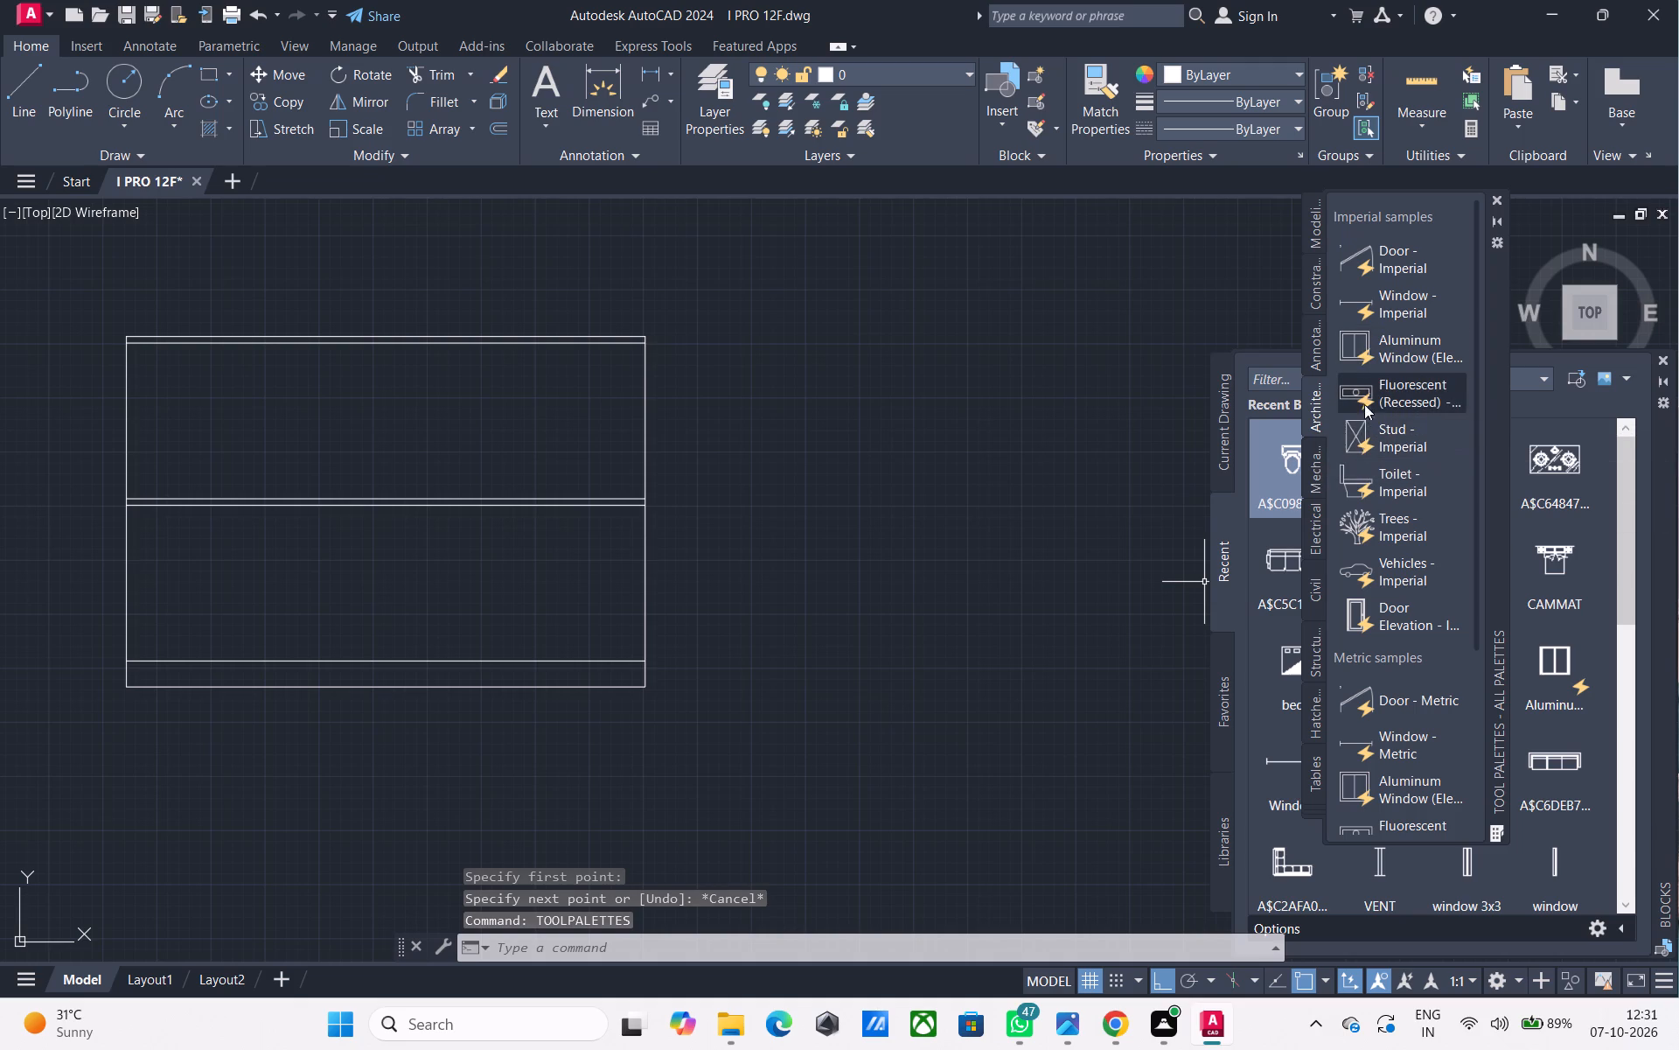
Insert the imperial Door Elevation block in the empty area beside the two-storey elevation.
scroll(1380, 537, down, 2)
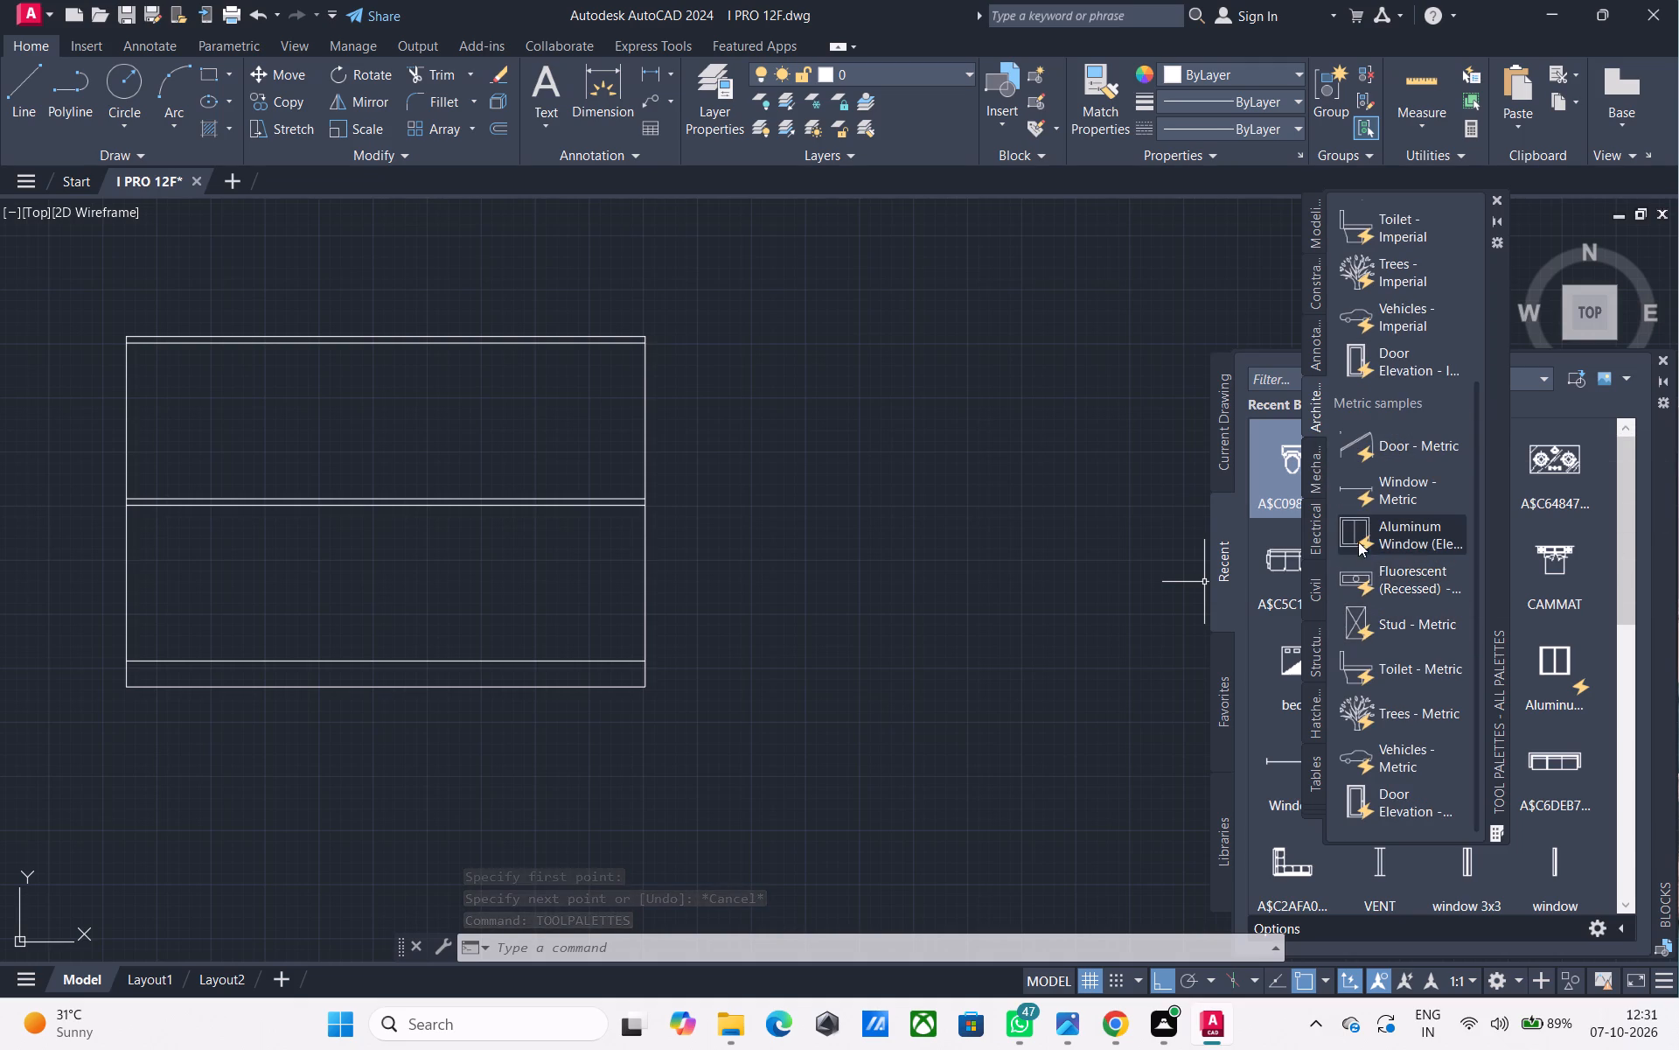
click(1365, 370)
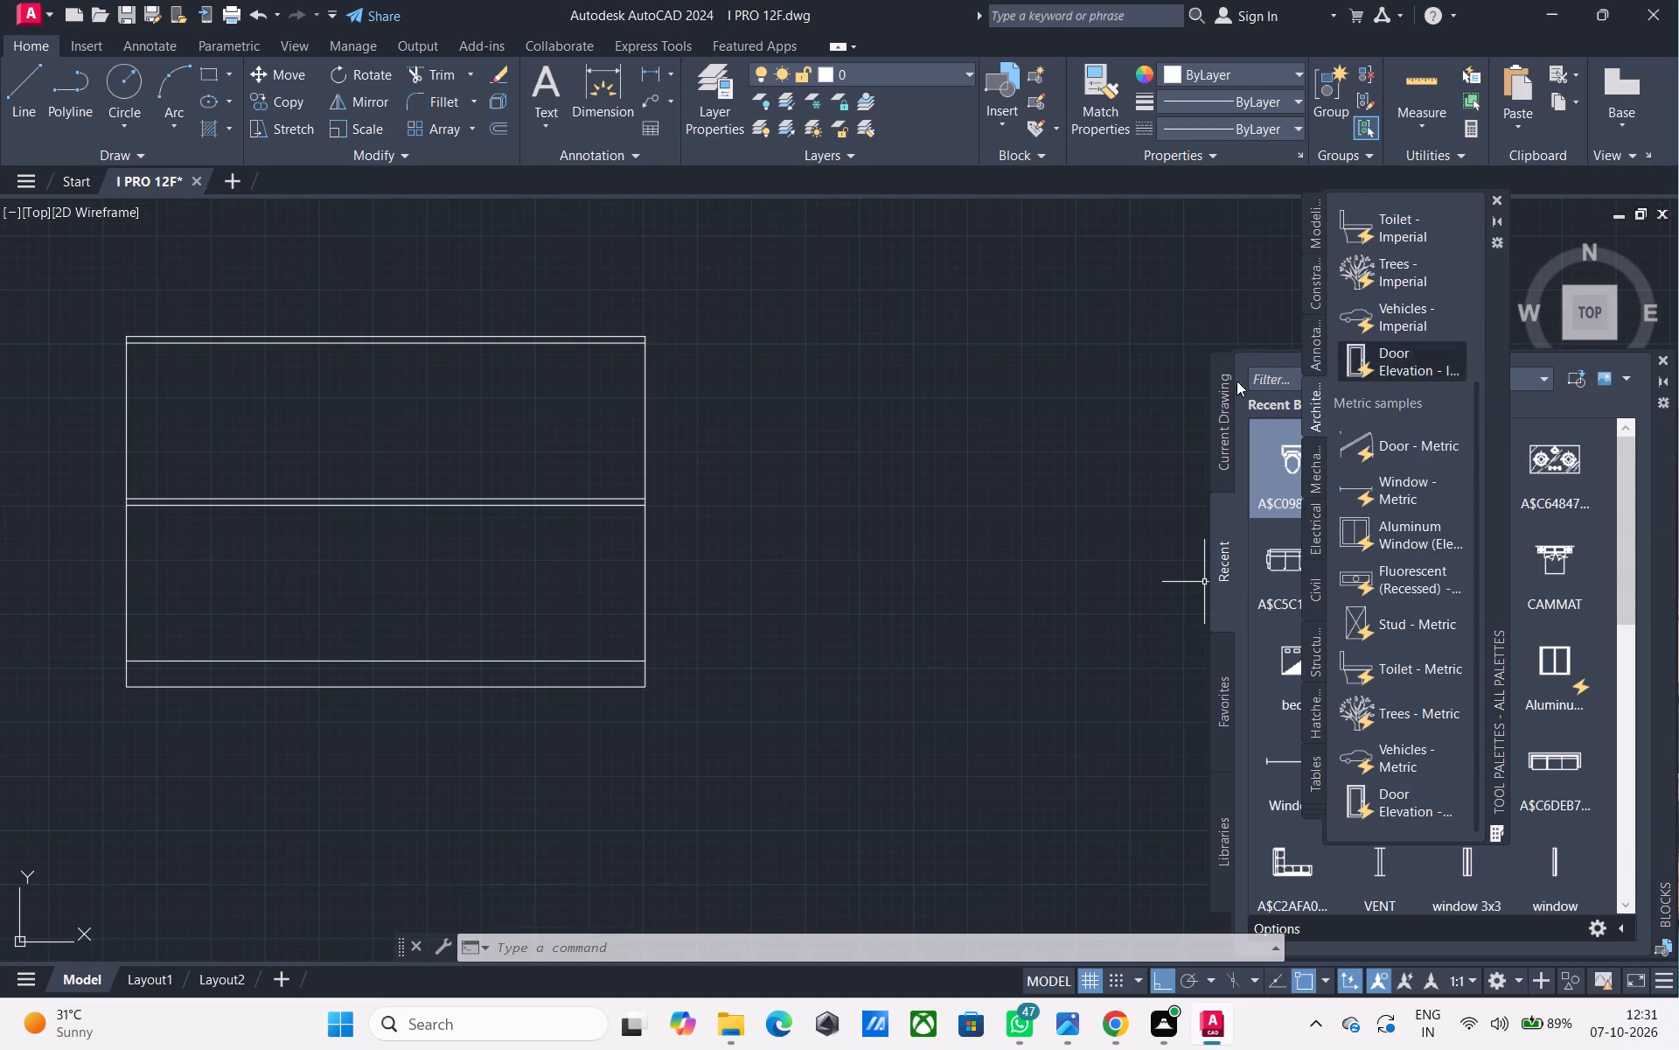
click(950, 460)
Enlarge the tiny inserted door freehand in two Scale passes until it is roughly door-sized against the elevation.
click(1005, 548)
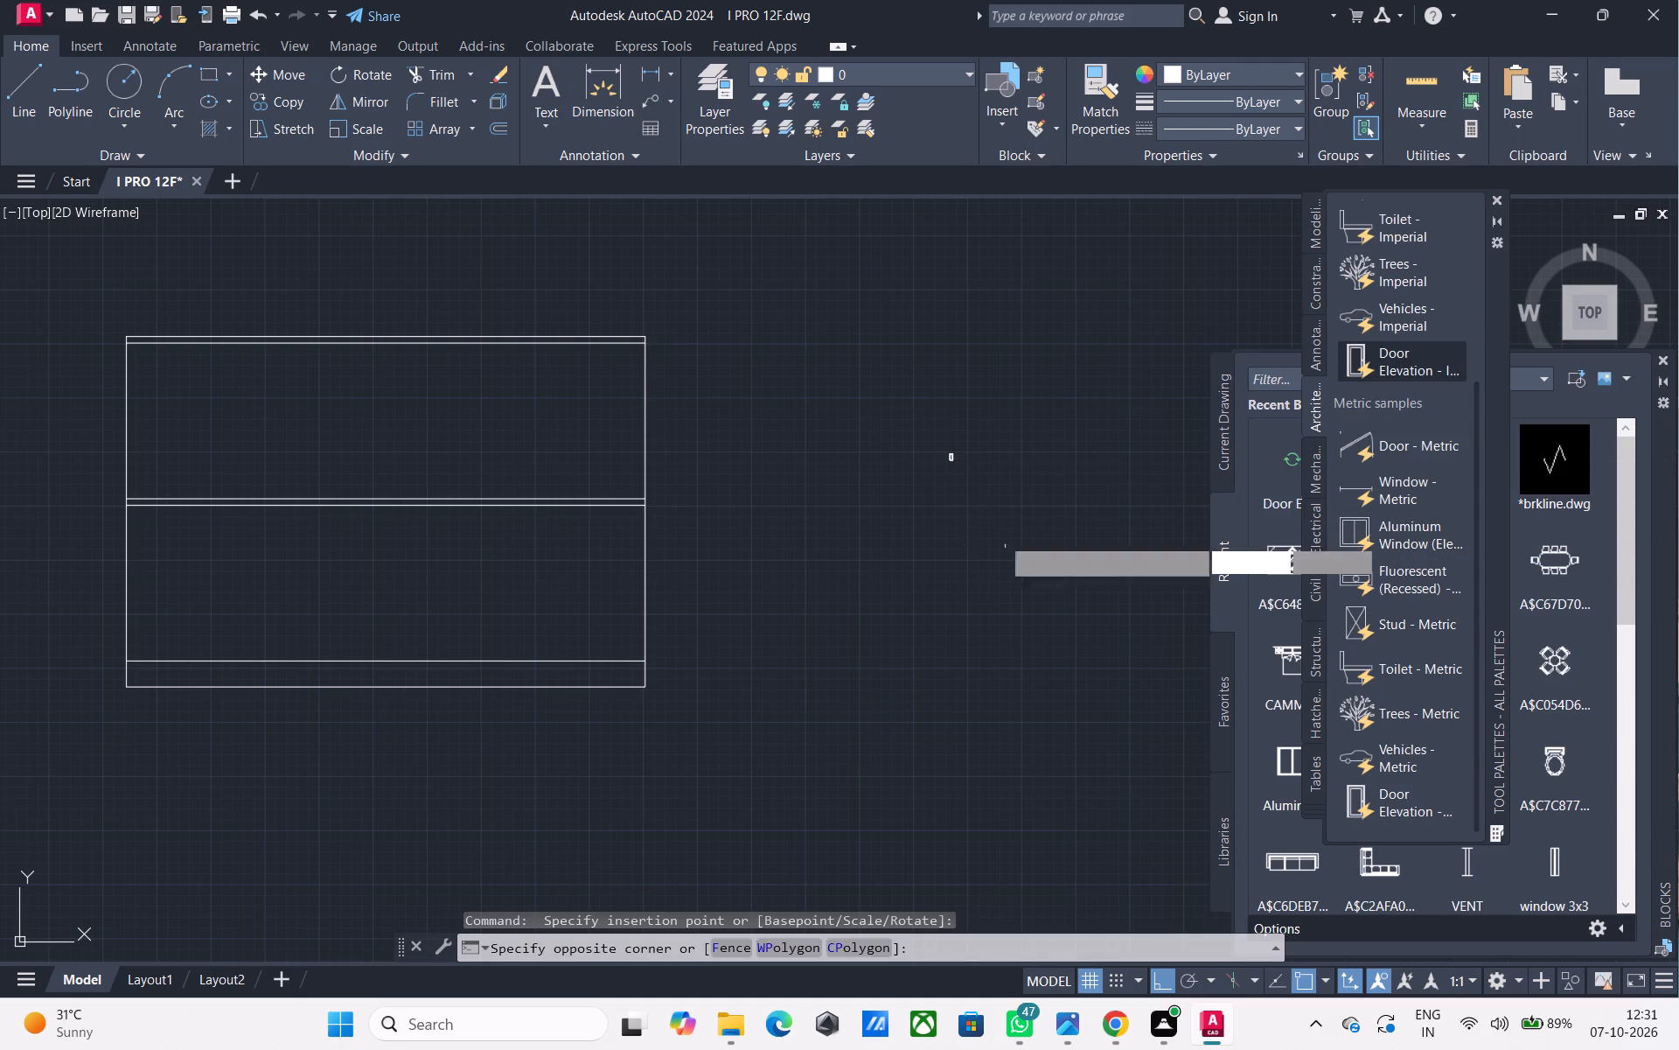
click(930, 369)
text(SC)
key(space)
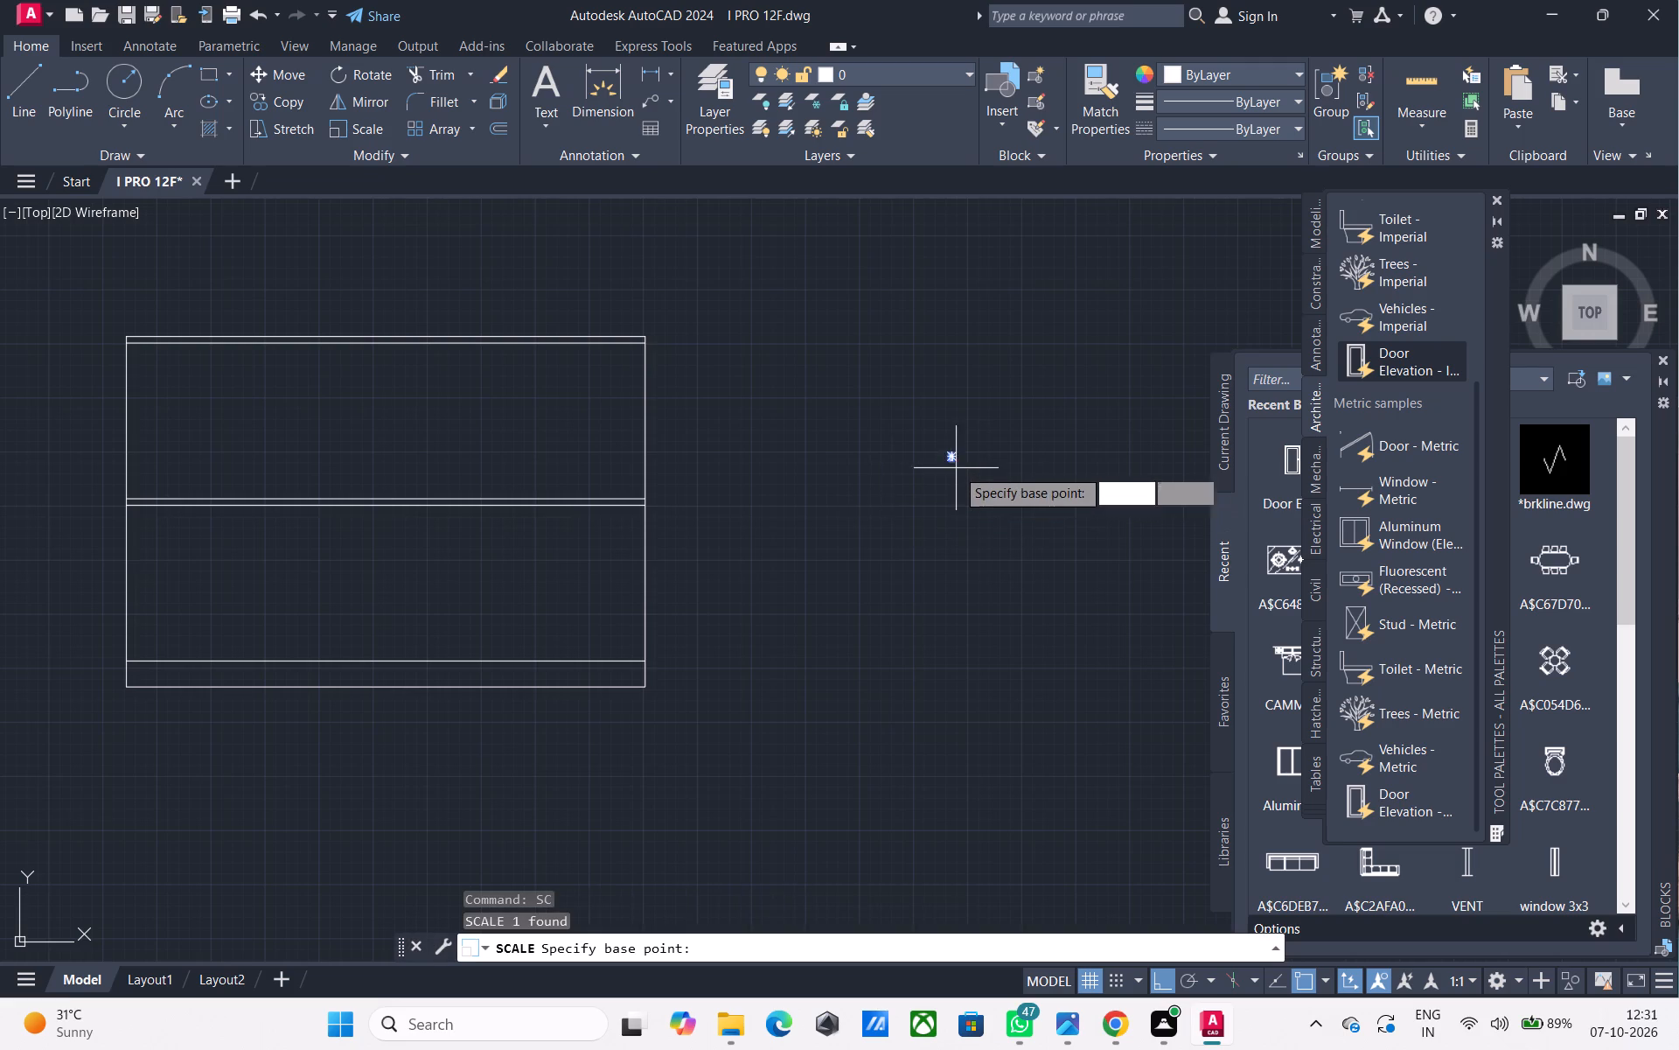
scroll(956, 465, up, 3)
click(957, 464)
scroll(1012, 599, down, 2)
click(1013, 601)
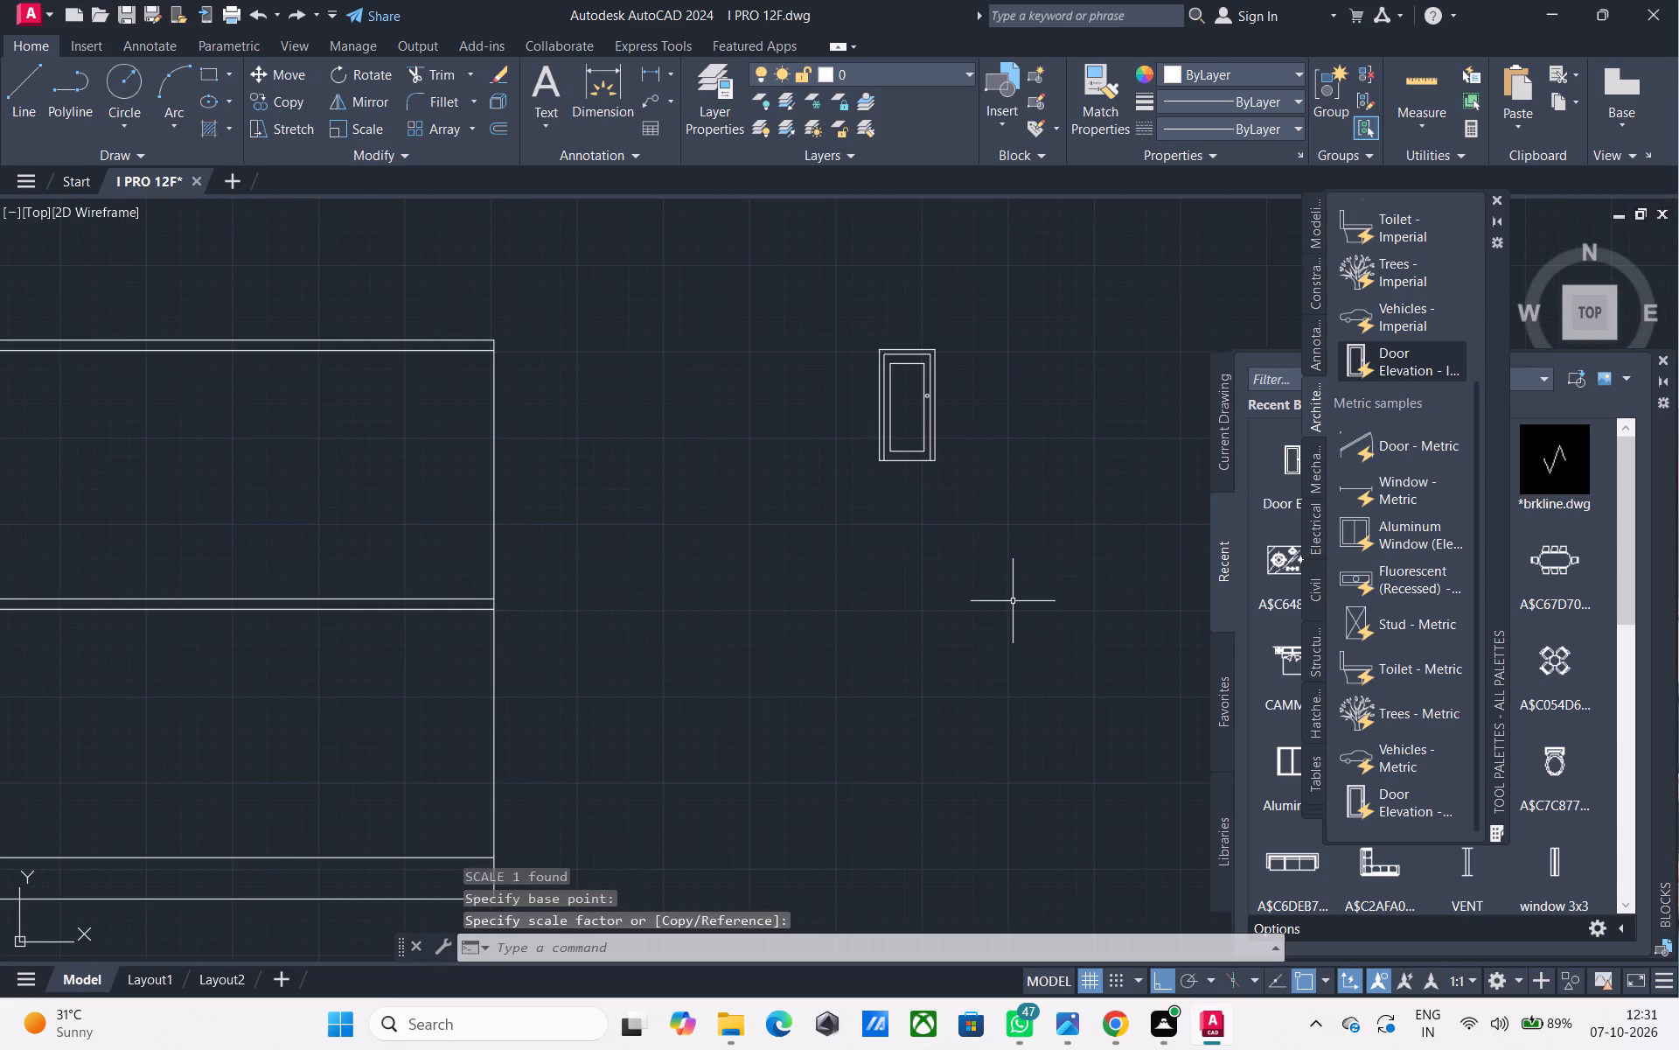
click(1005, 548)
click(867, 295)
text(SC)
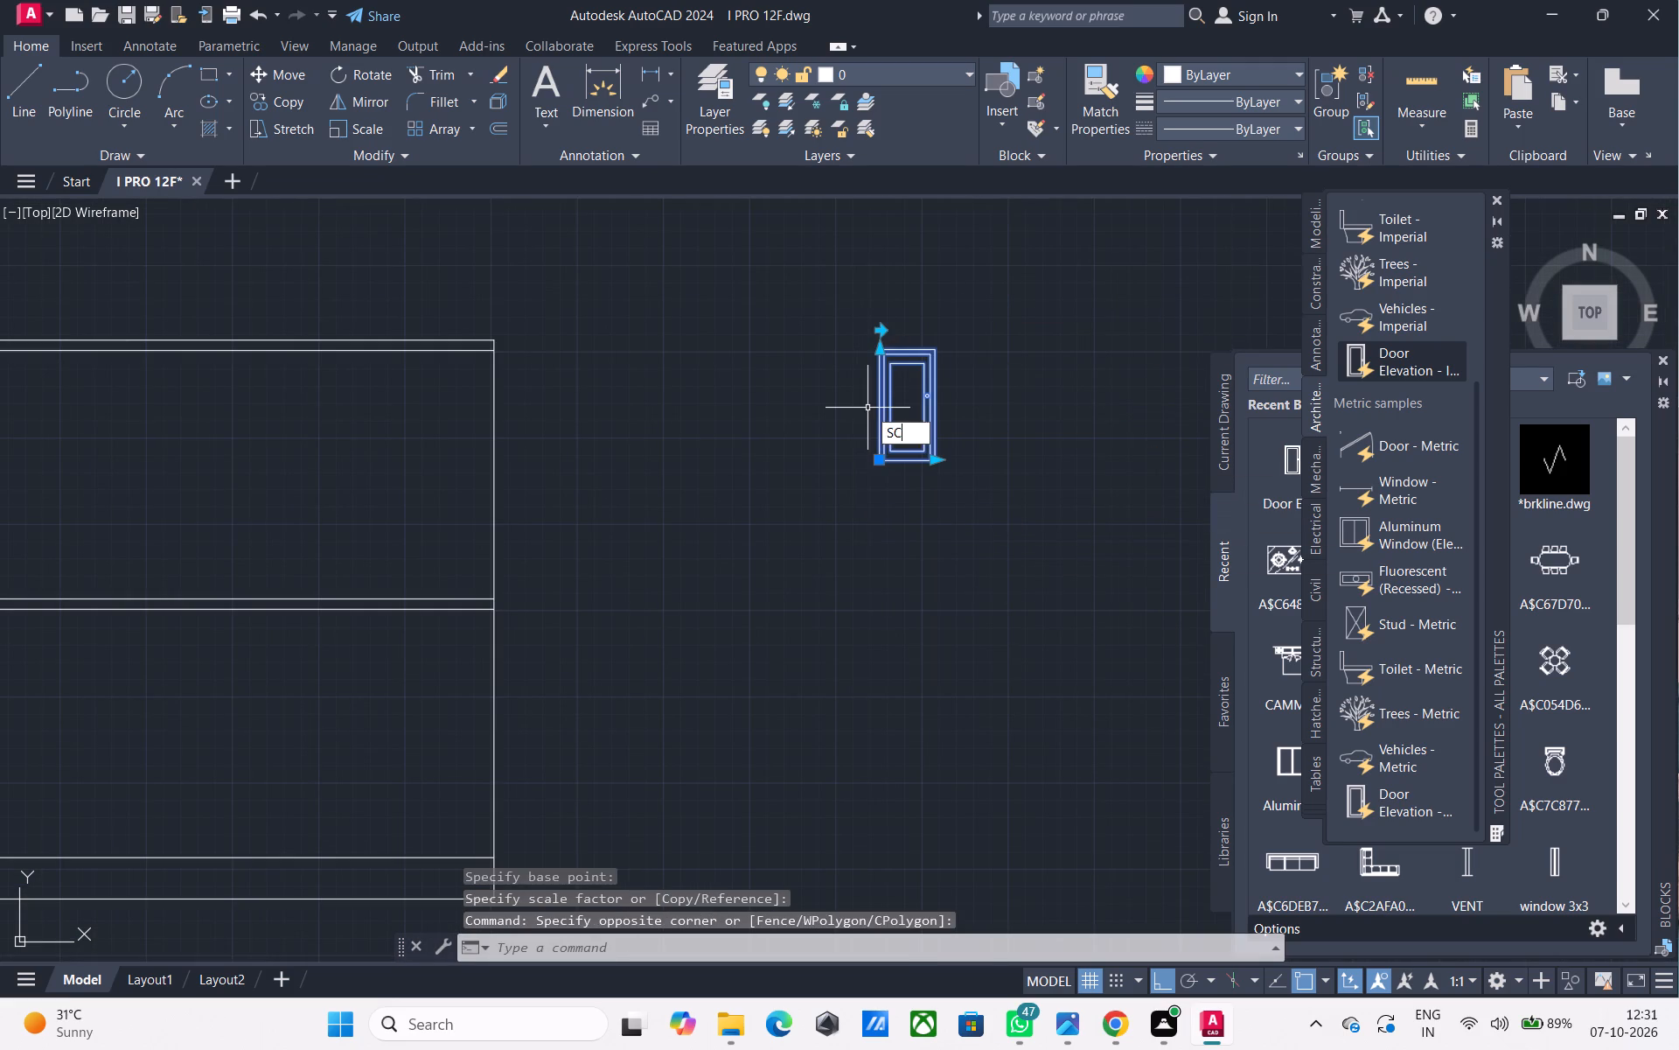
key(space)
click(896, 396)
click(985, 512)
scroll(922, 554, down, 1)
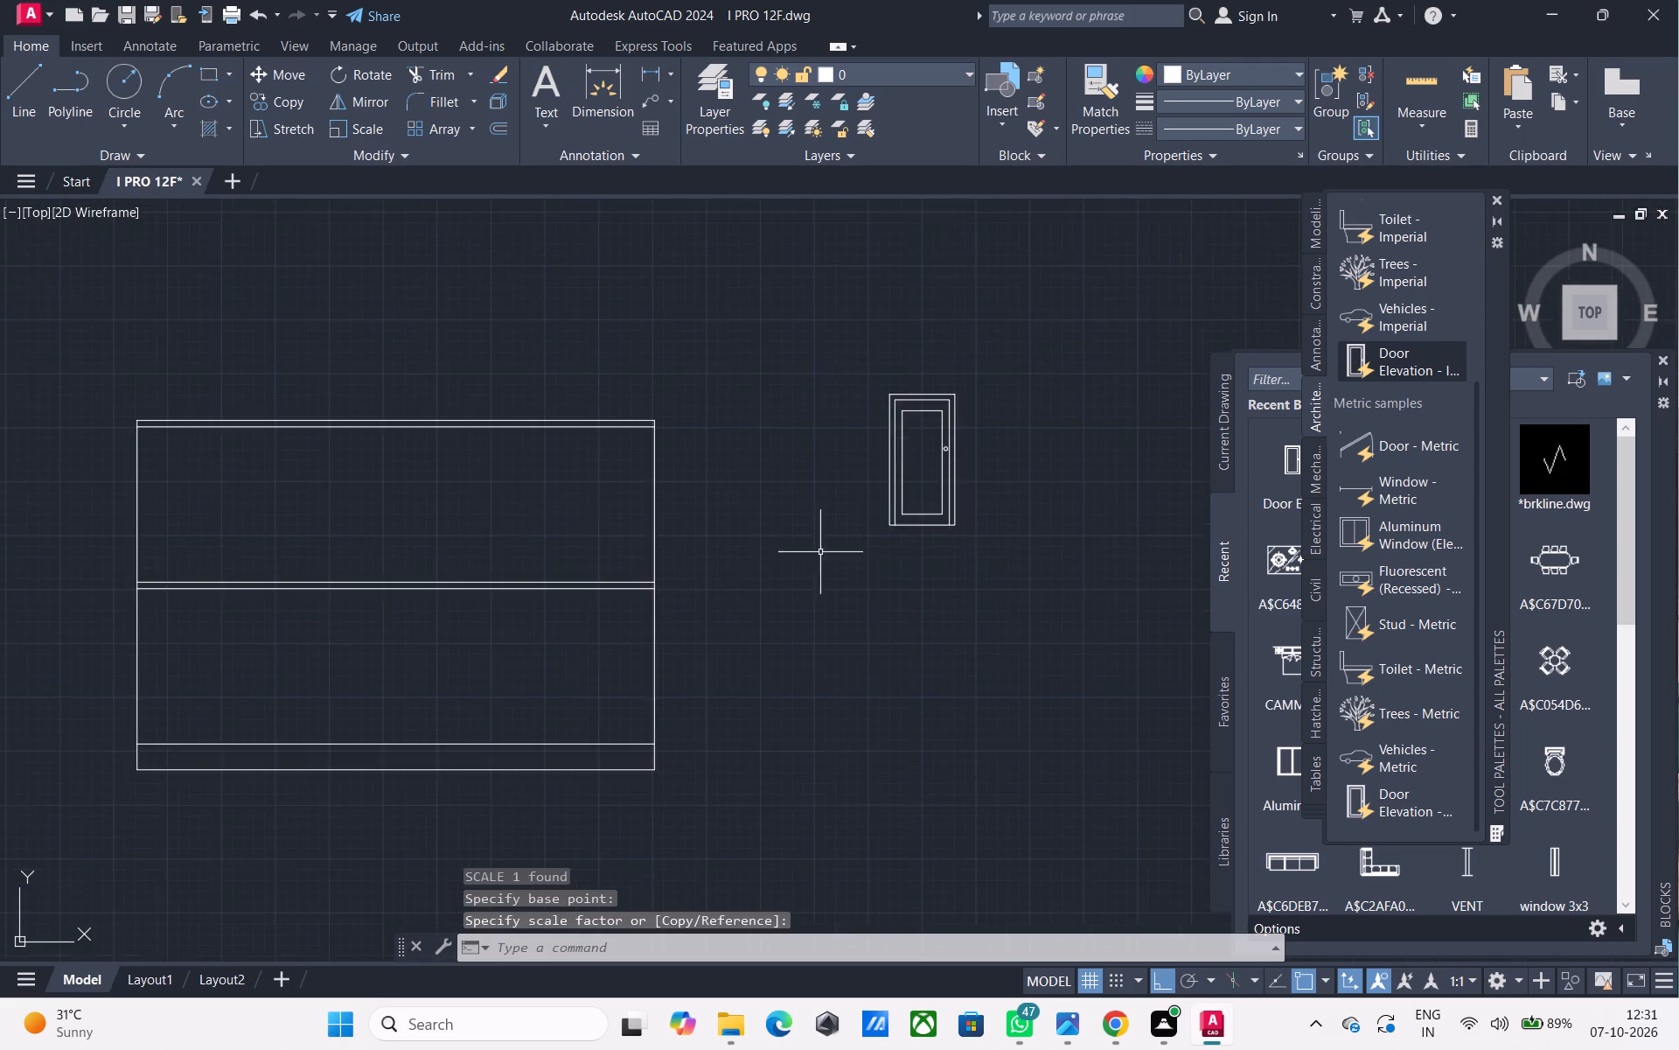
Draw a 7' vertical reference line below the inserted door.
middle_drag(820, 552, 927, 445)
middle_drag(870, 490, 673, 584)
key(l)
key(space)
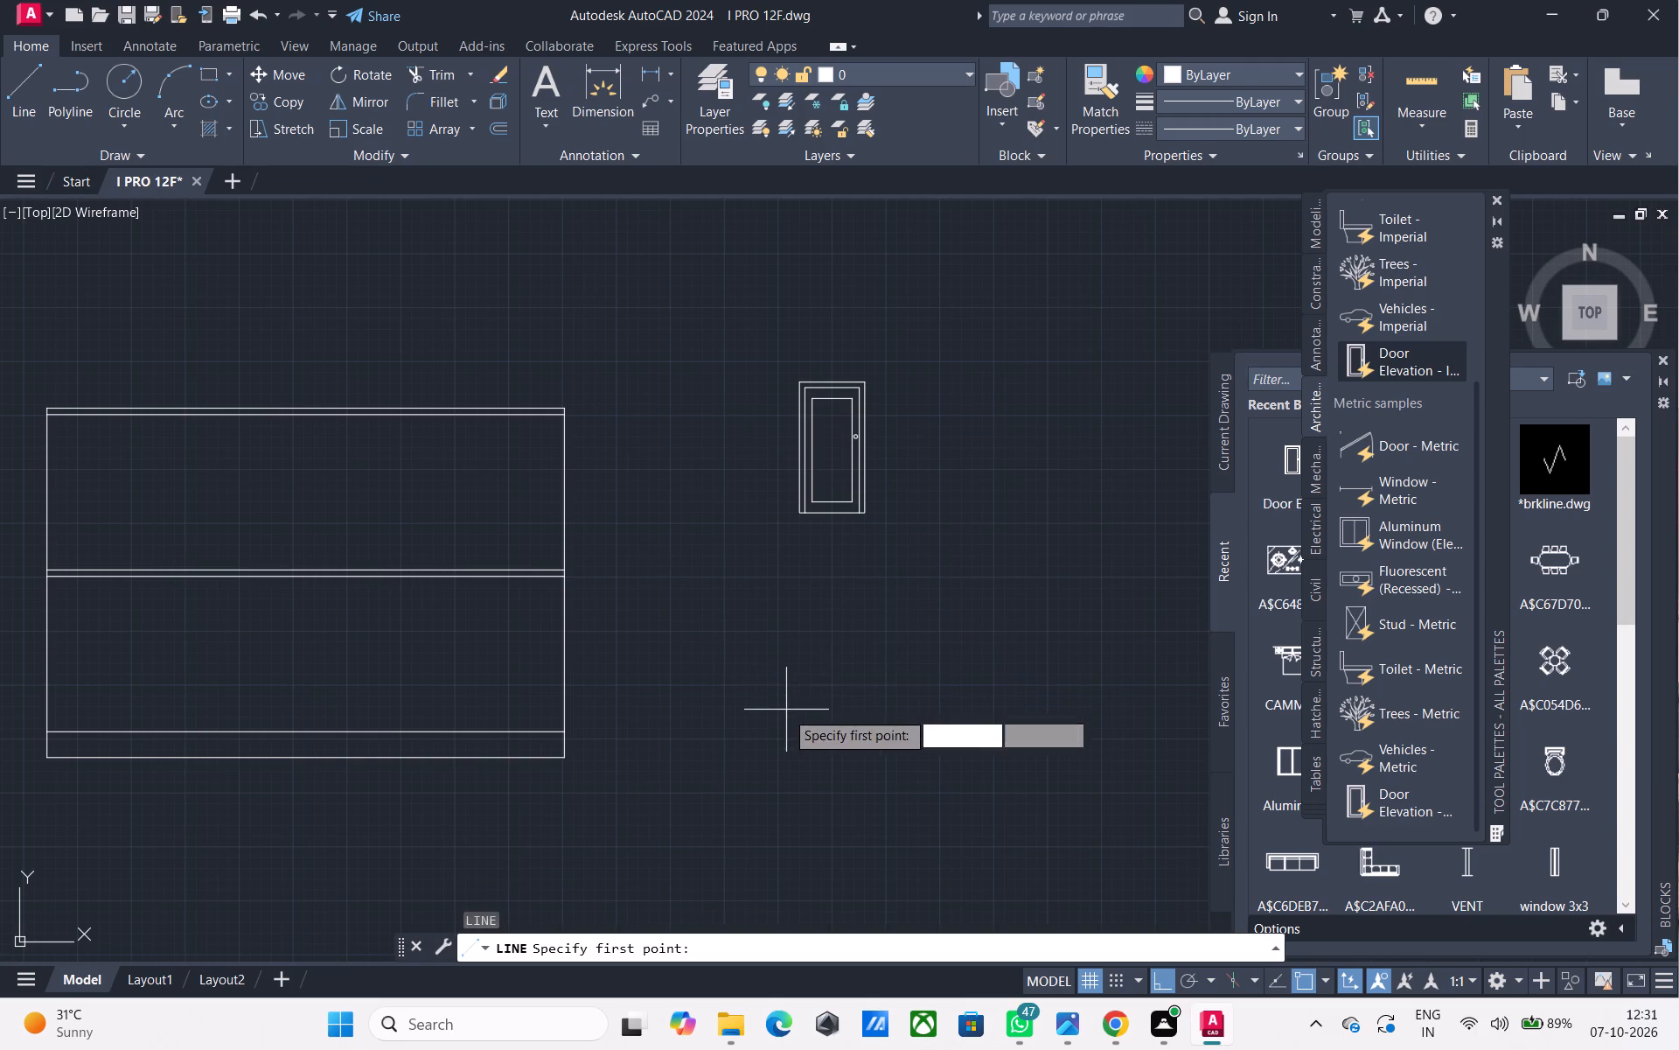
click(784, 710)
text(7')
key(Return)
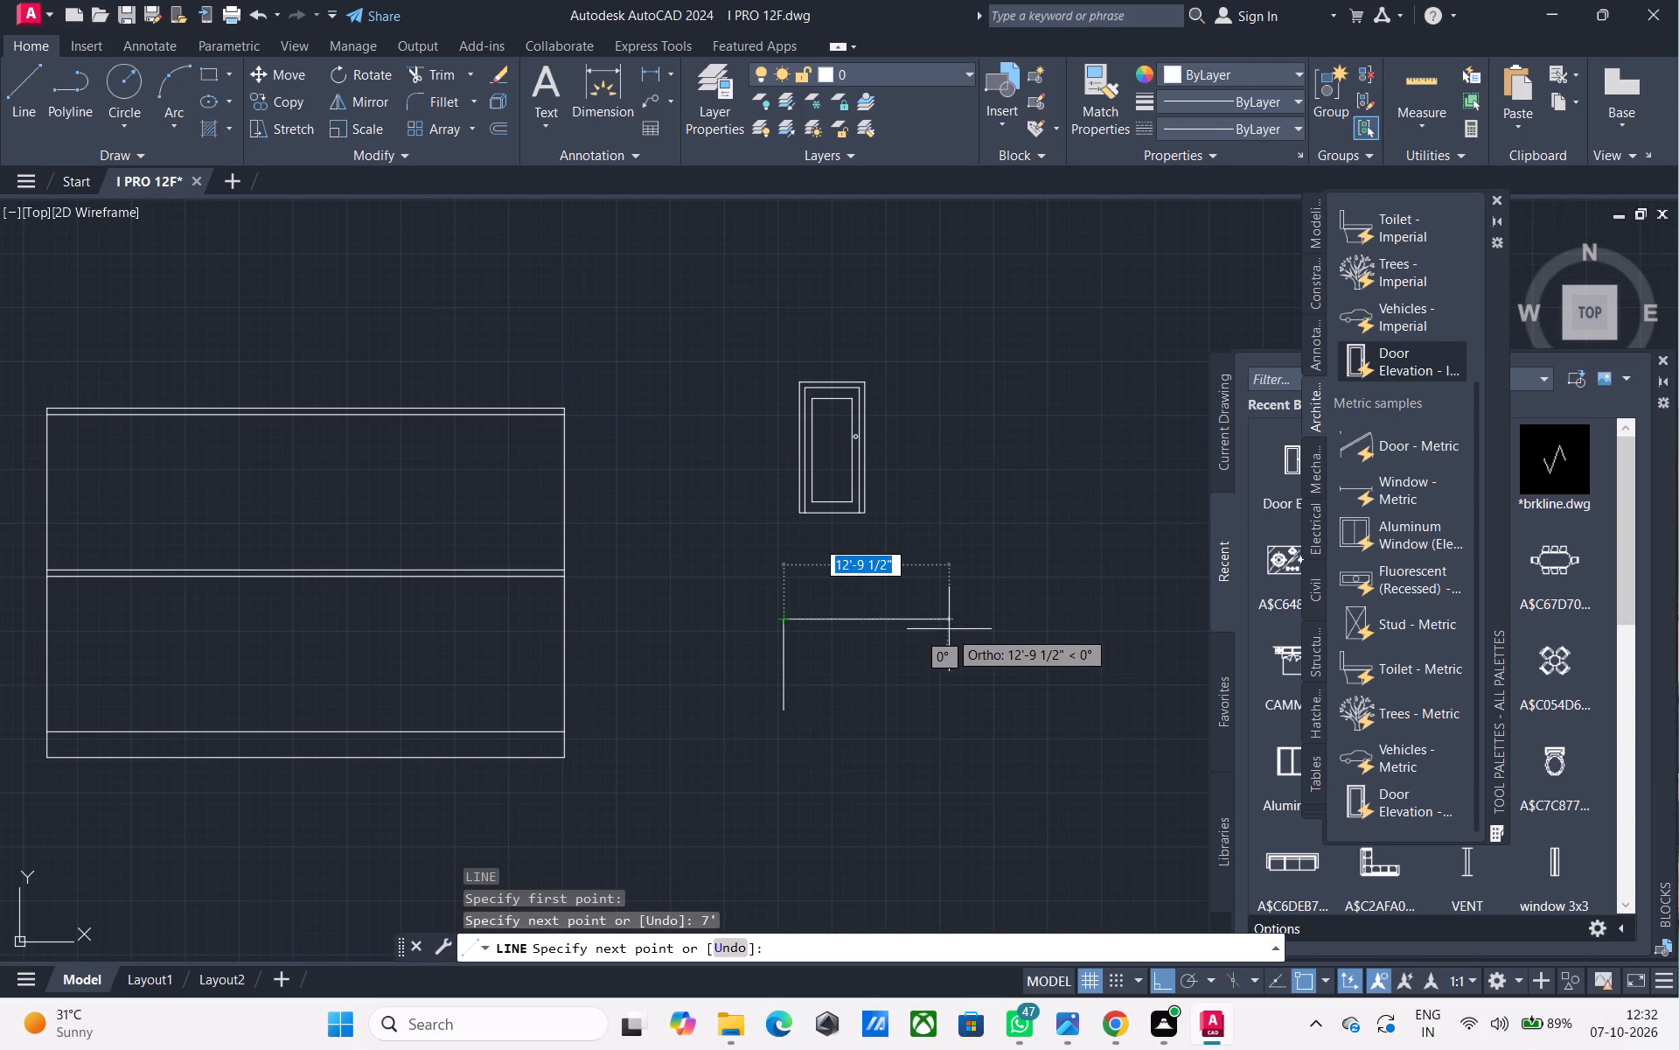
key(Escape)
Move the door by its lower-left corner onto the bottom end of the 7' reference line.
click(931, 571)
click(756, 335)
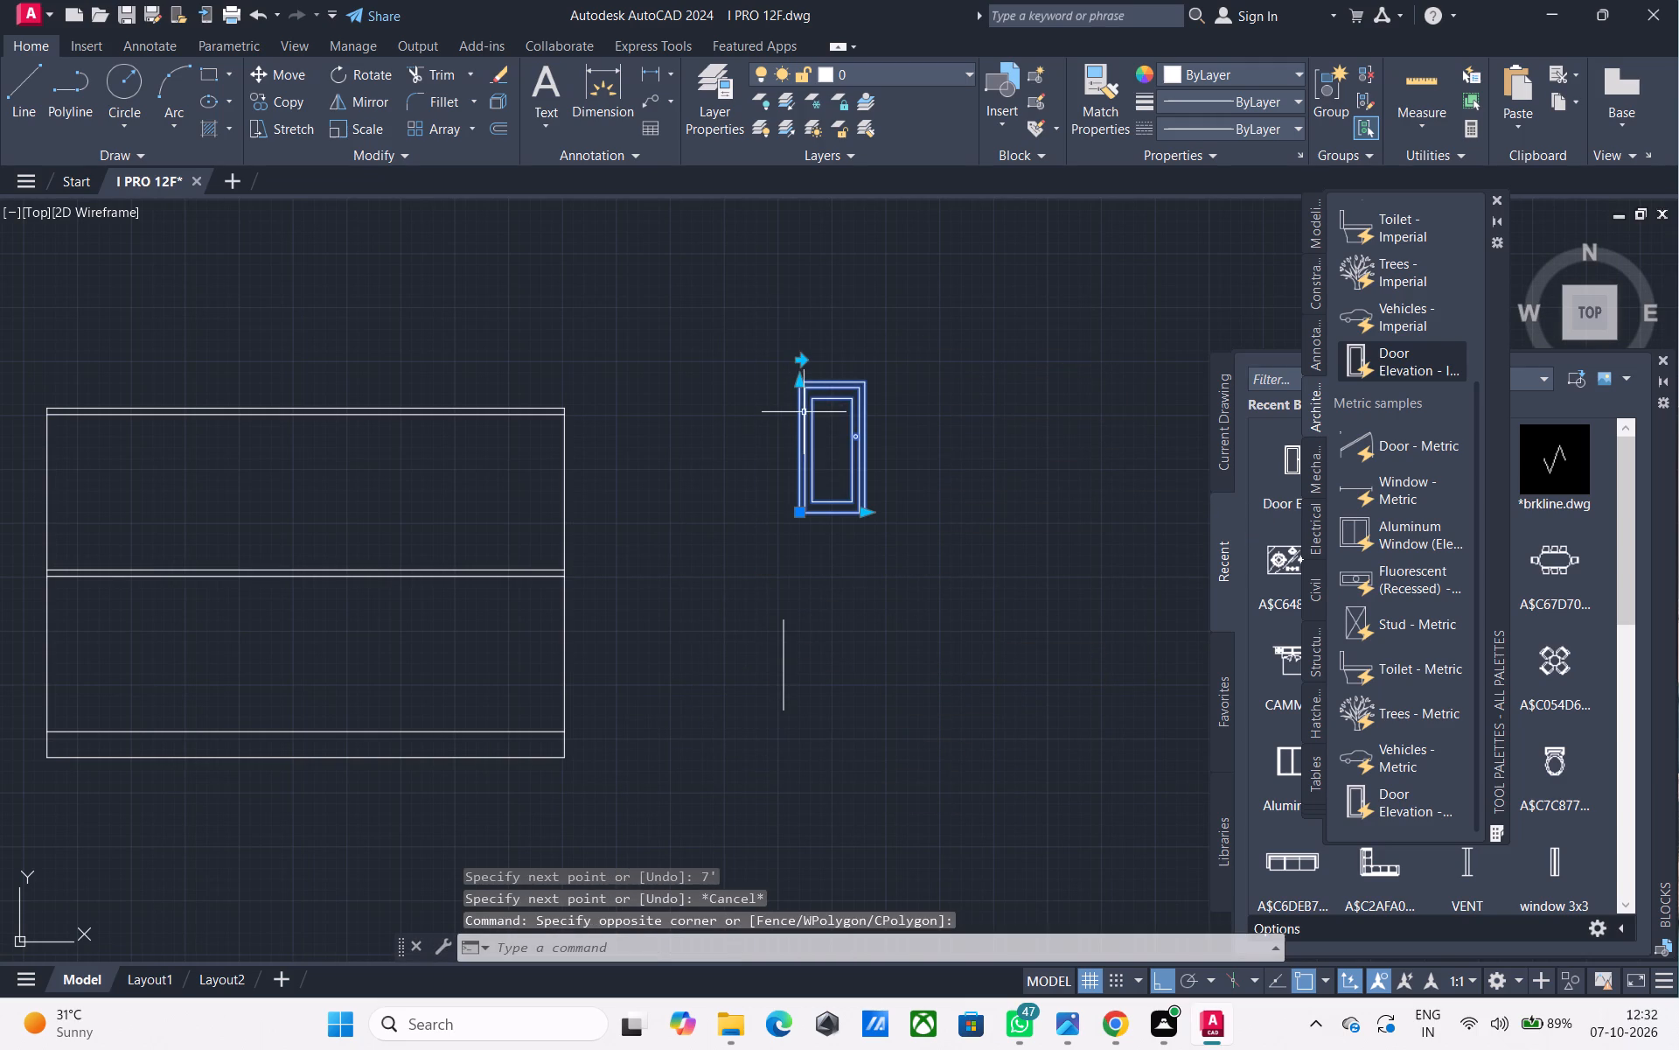
text(M)
key(space)
scroll(793, 536, up, 3)
click(813, 445)
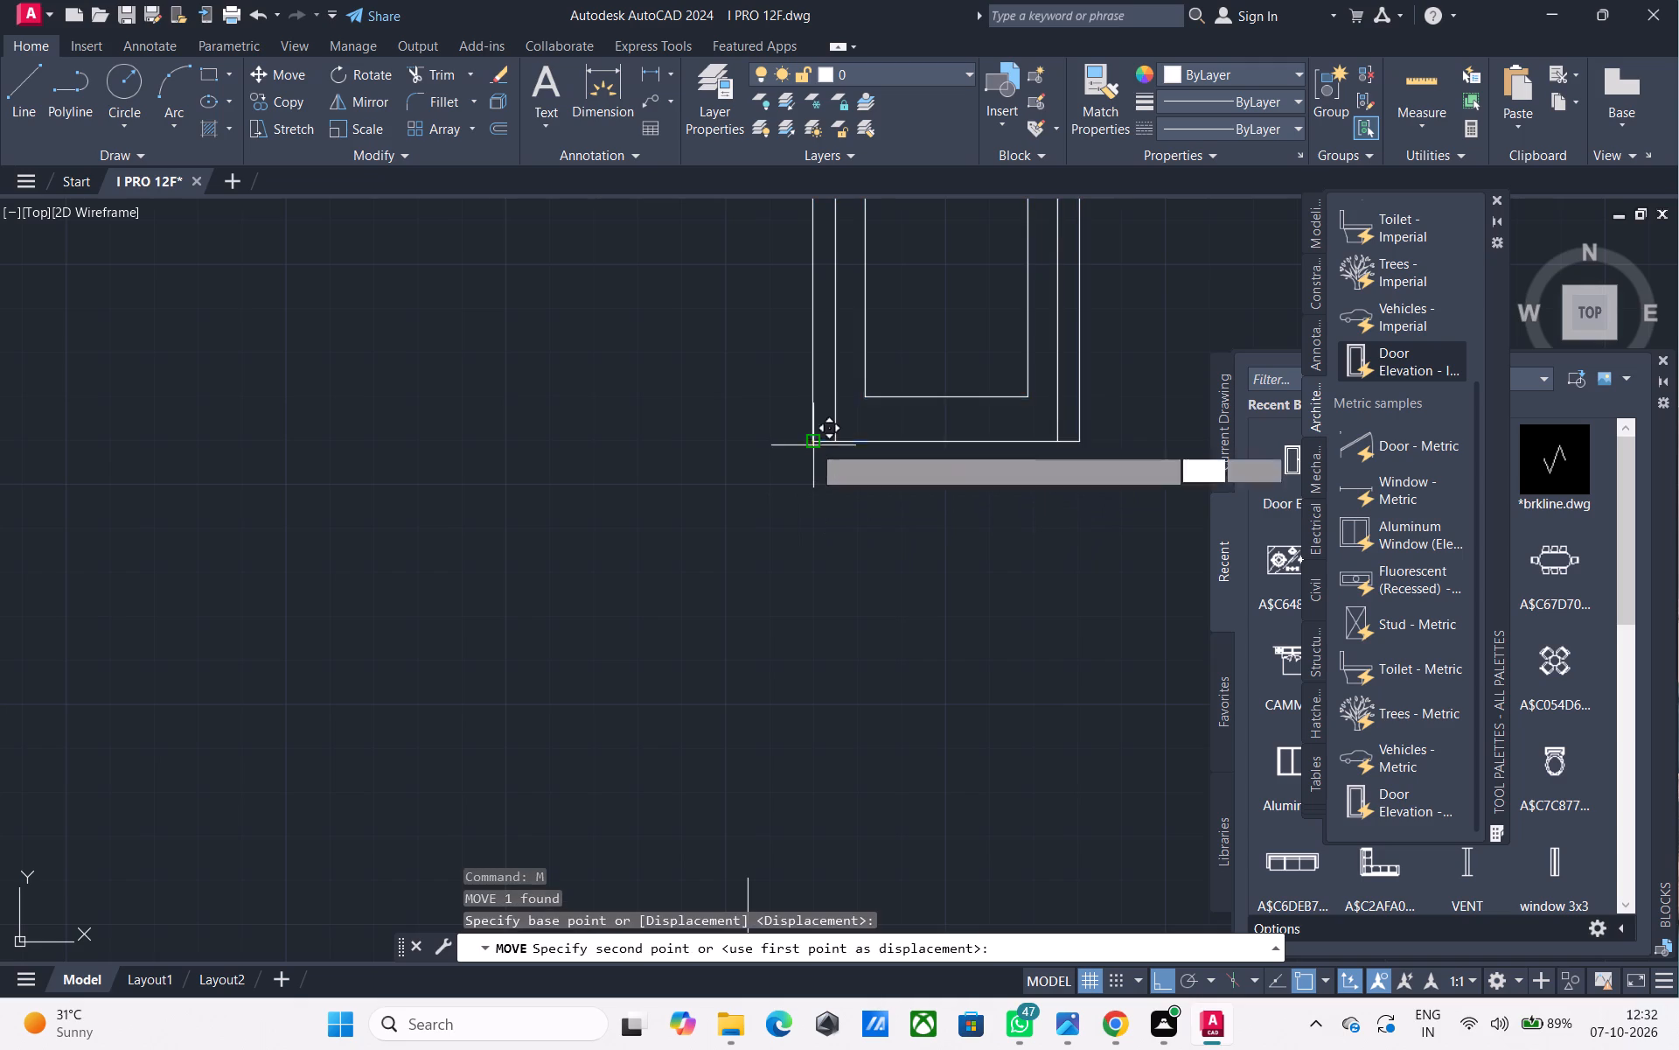
middle_drag(867, 661, 873, 234)
scroll(838, 606, down, 2)
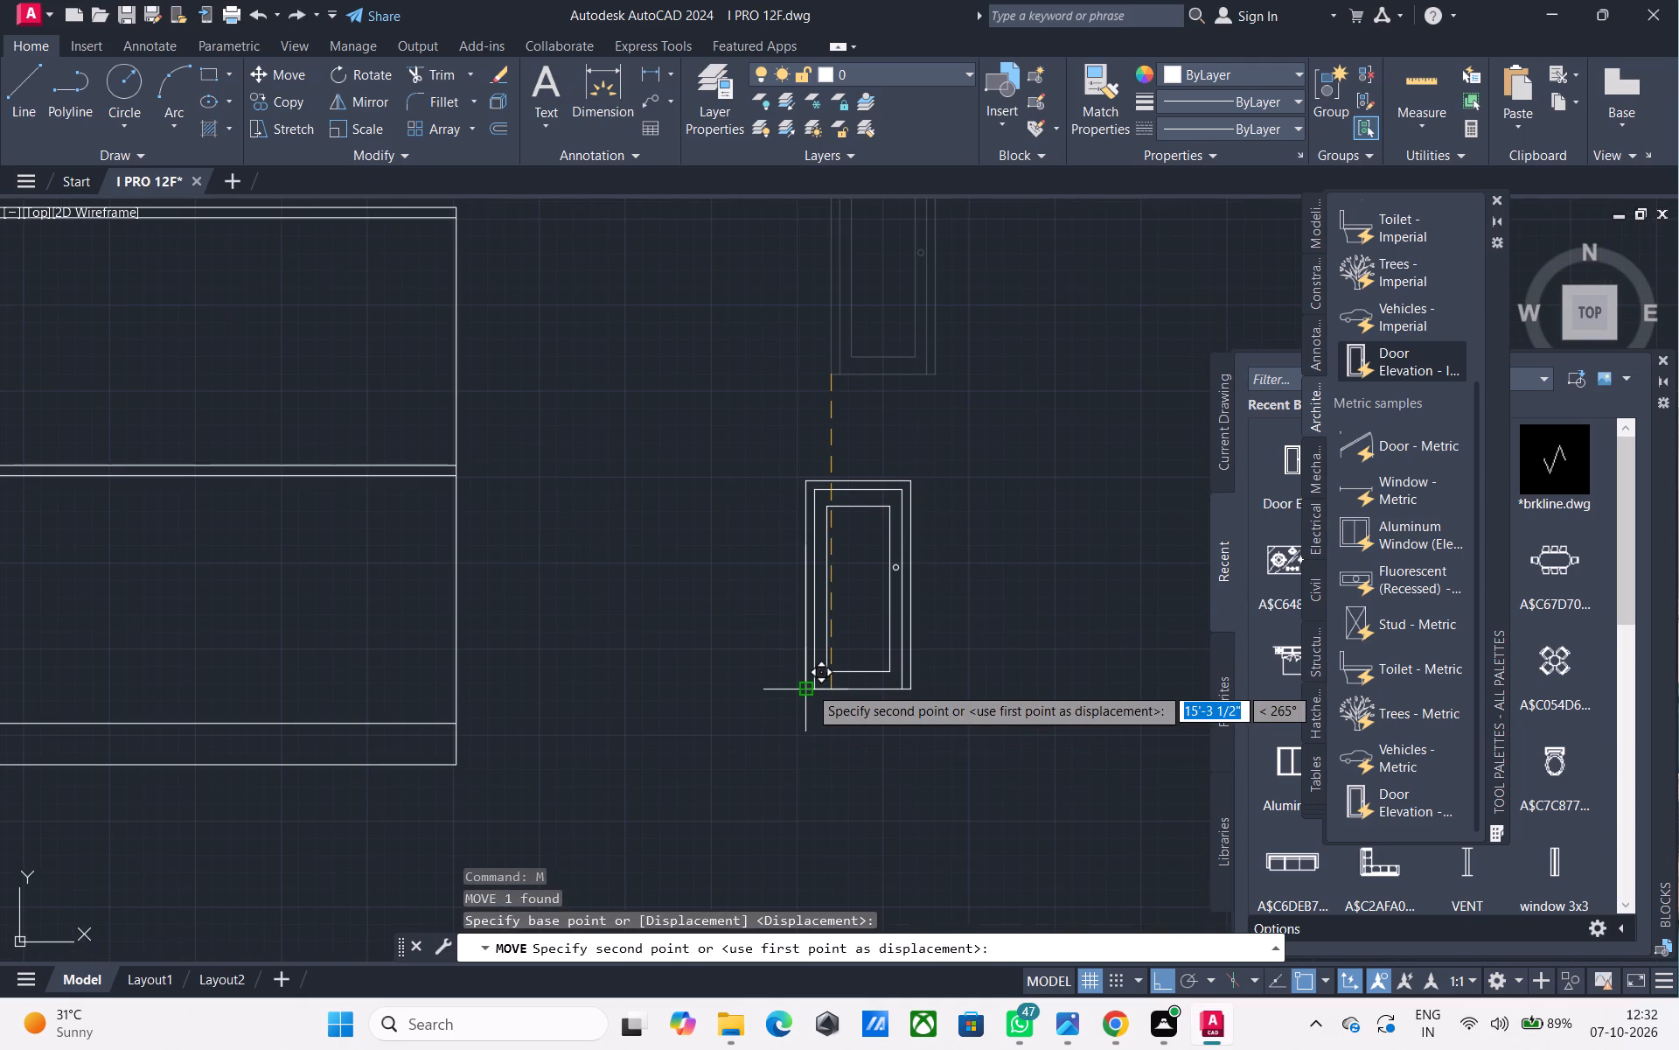
click(810, 685)
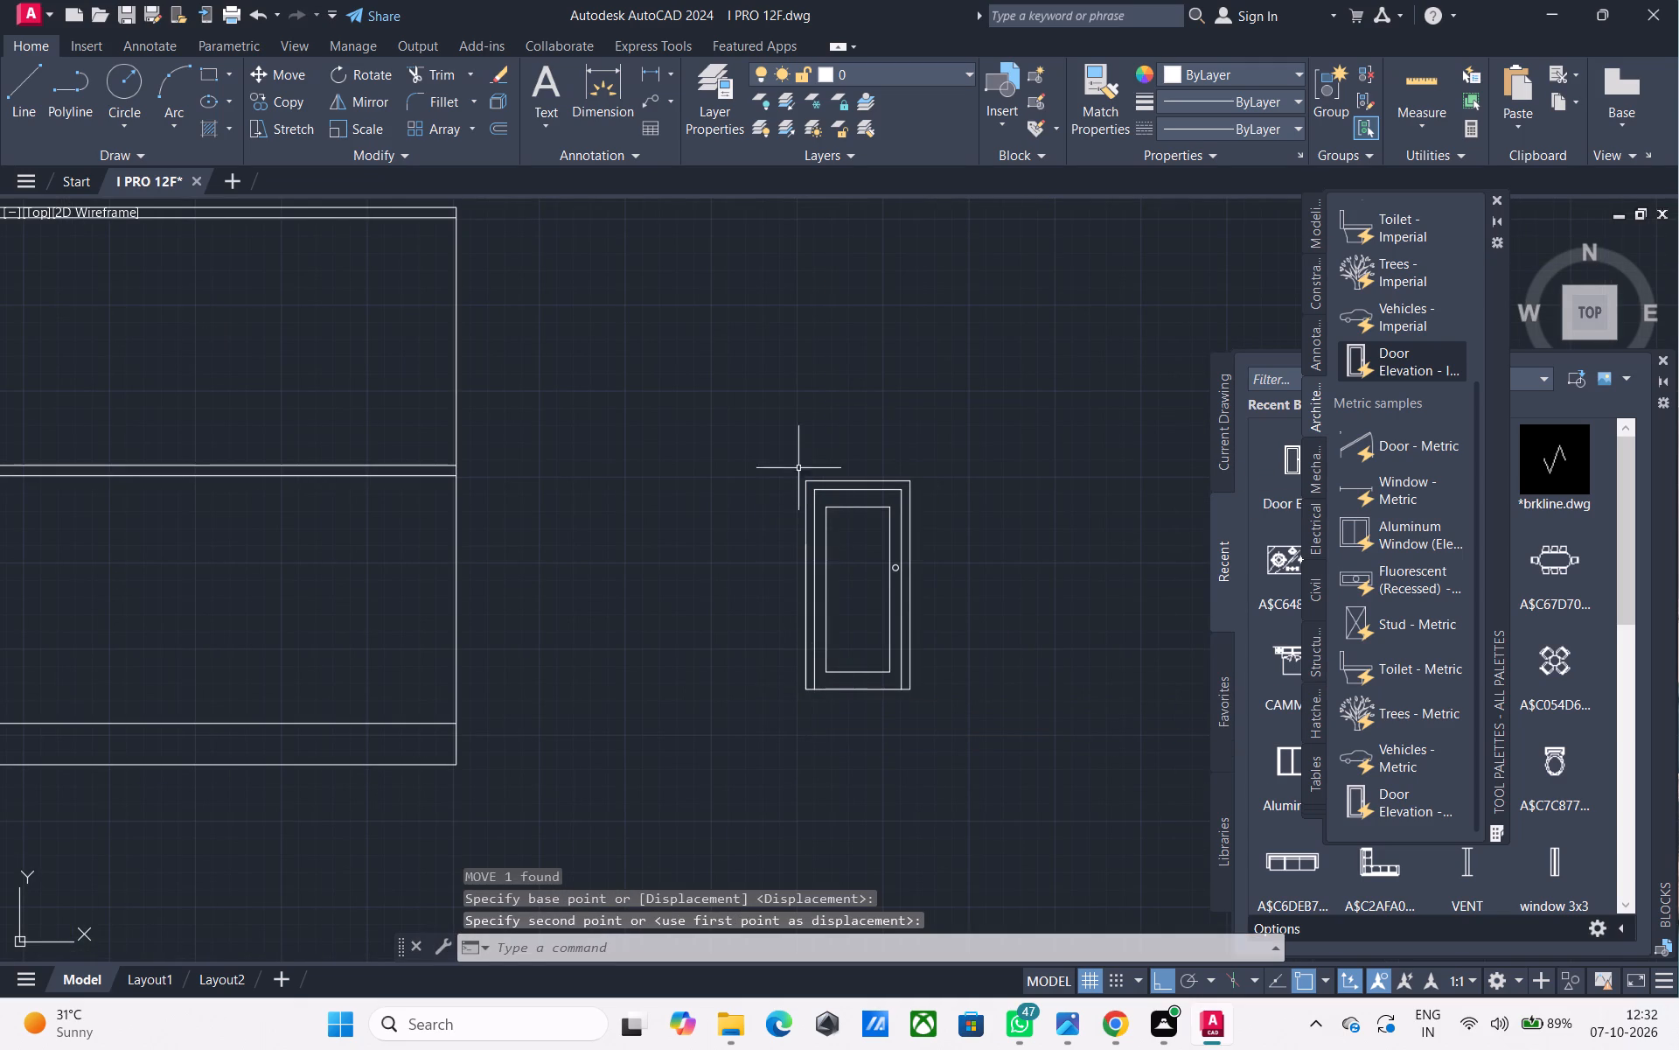
Scale the door from its lower-left corner so its height matches the 7' reference line.
click(833, 525)
drag(816, 483, 813, 475)
text(SC)
key(space)
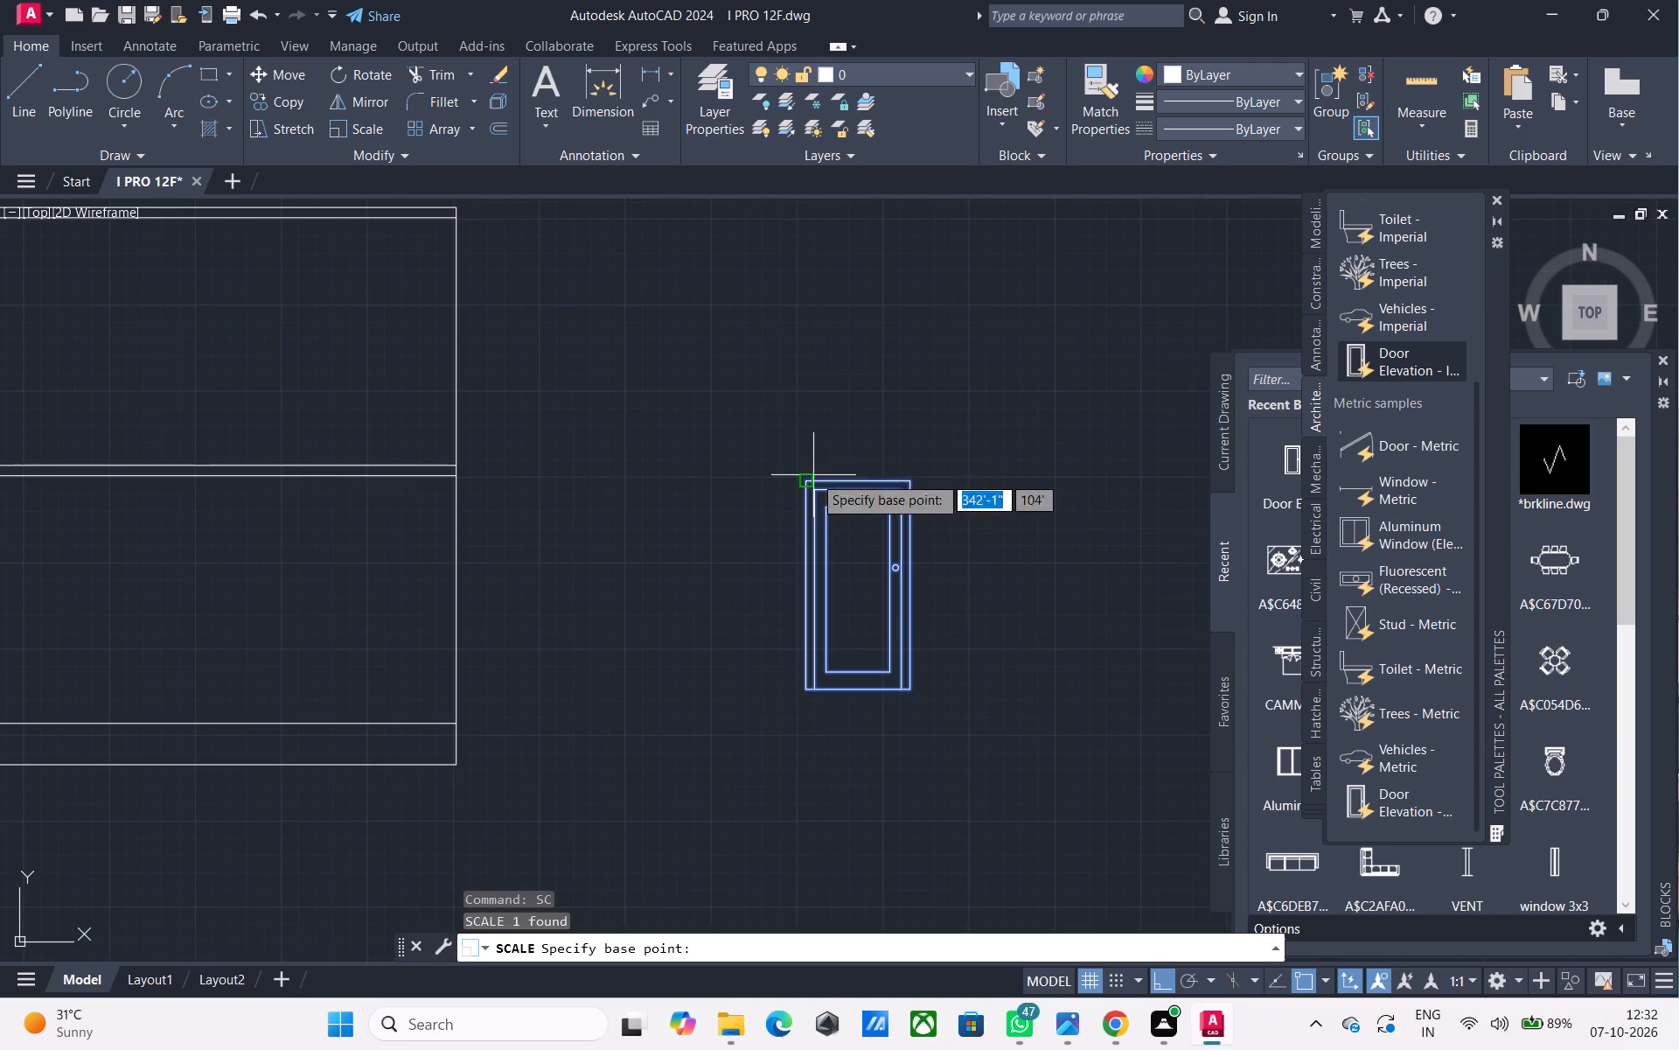
scroll(790, 707, up, 2)
click(827, 669)
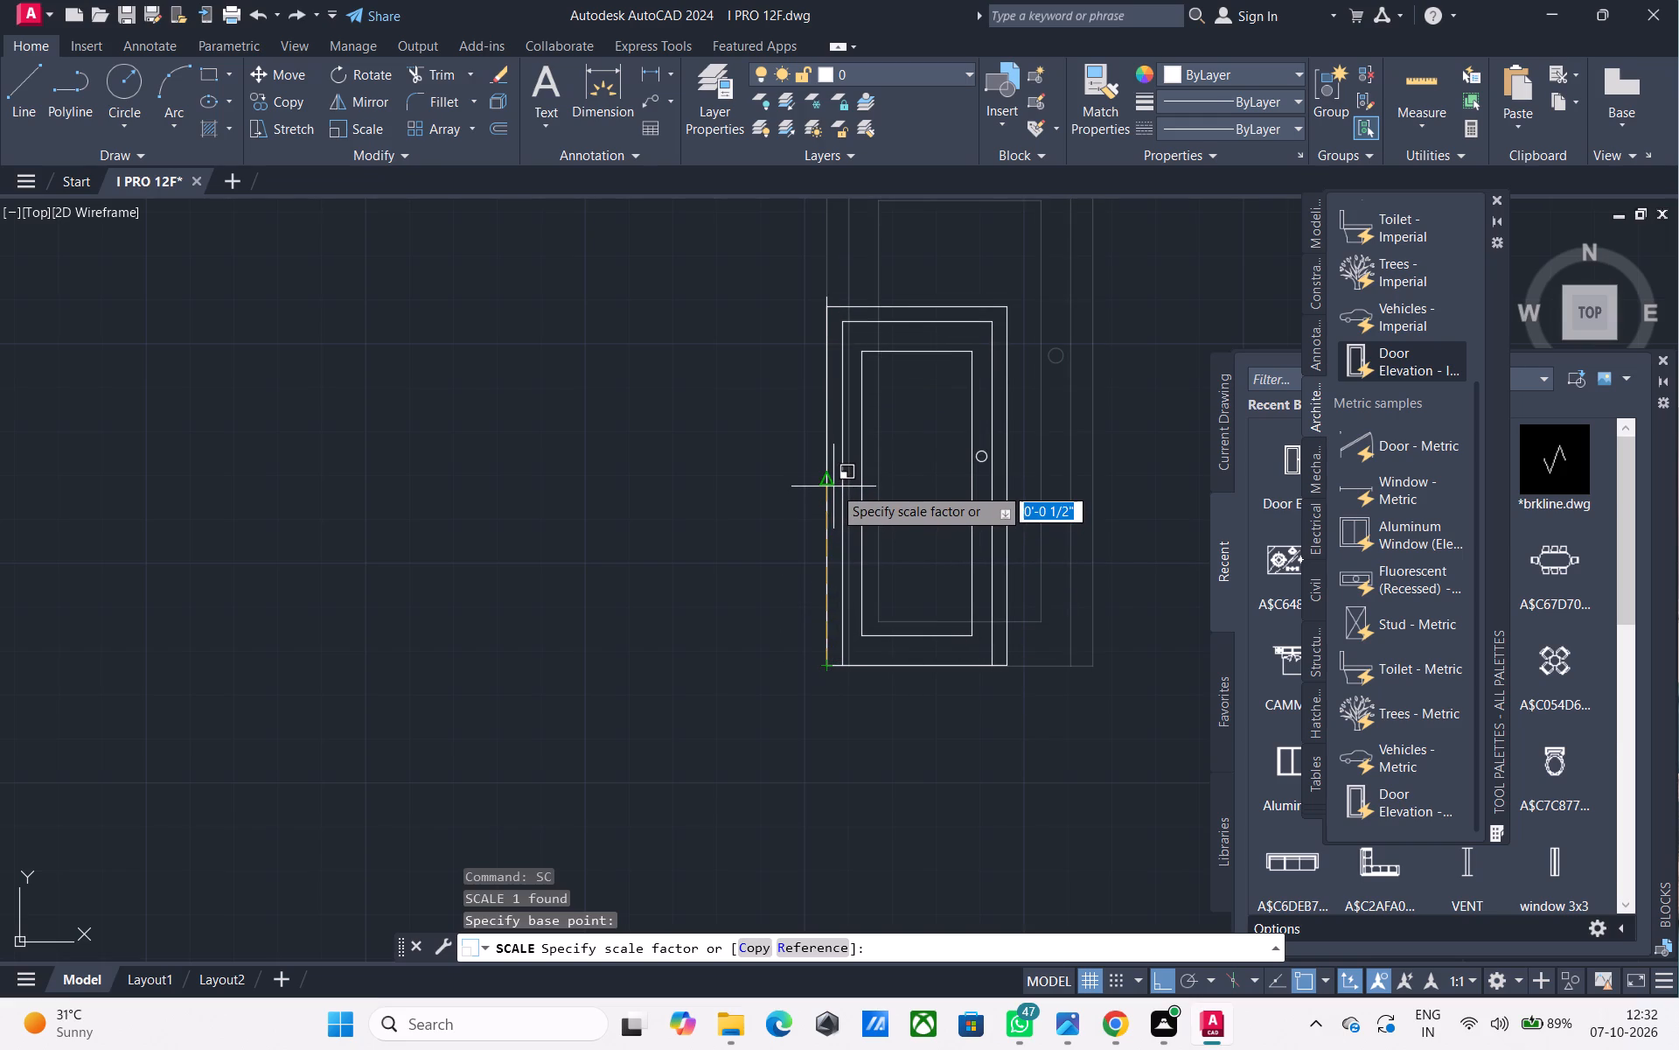
click(833, 483)
scroll(874, 527, down, 1)
Move the door by its lower-left corner onto the ground-floor line, near the middle of the elevation.
middle_drag(874, 528, 846, 535)
drag(1001, 682, 966, 647)
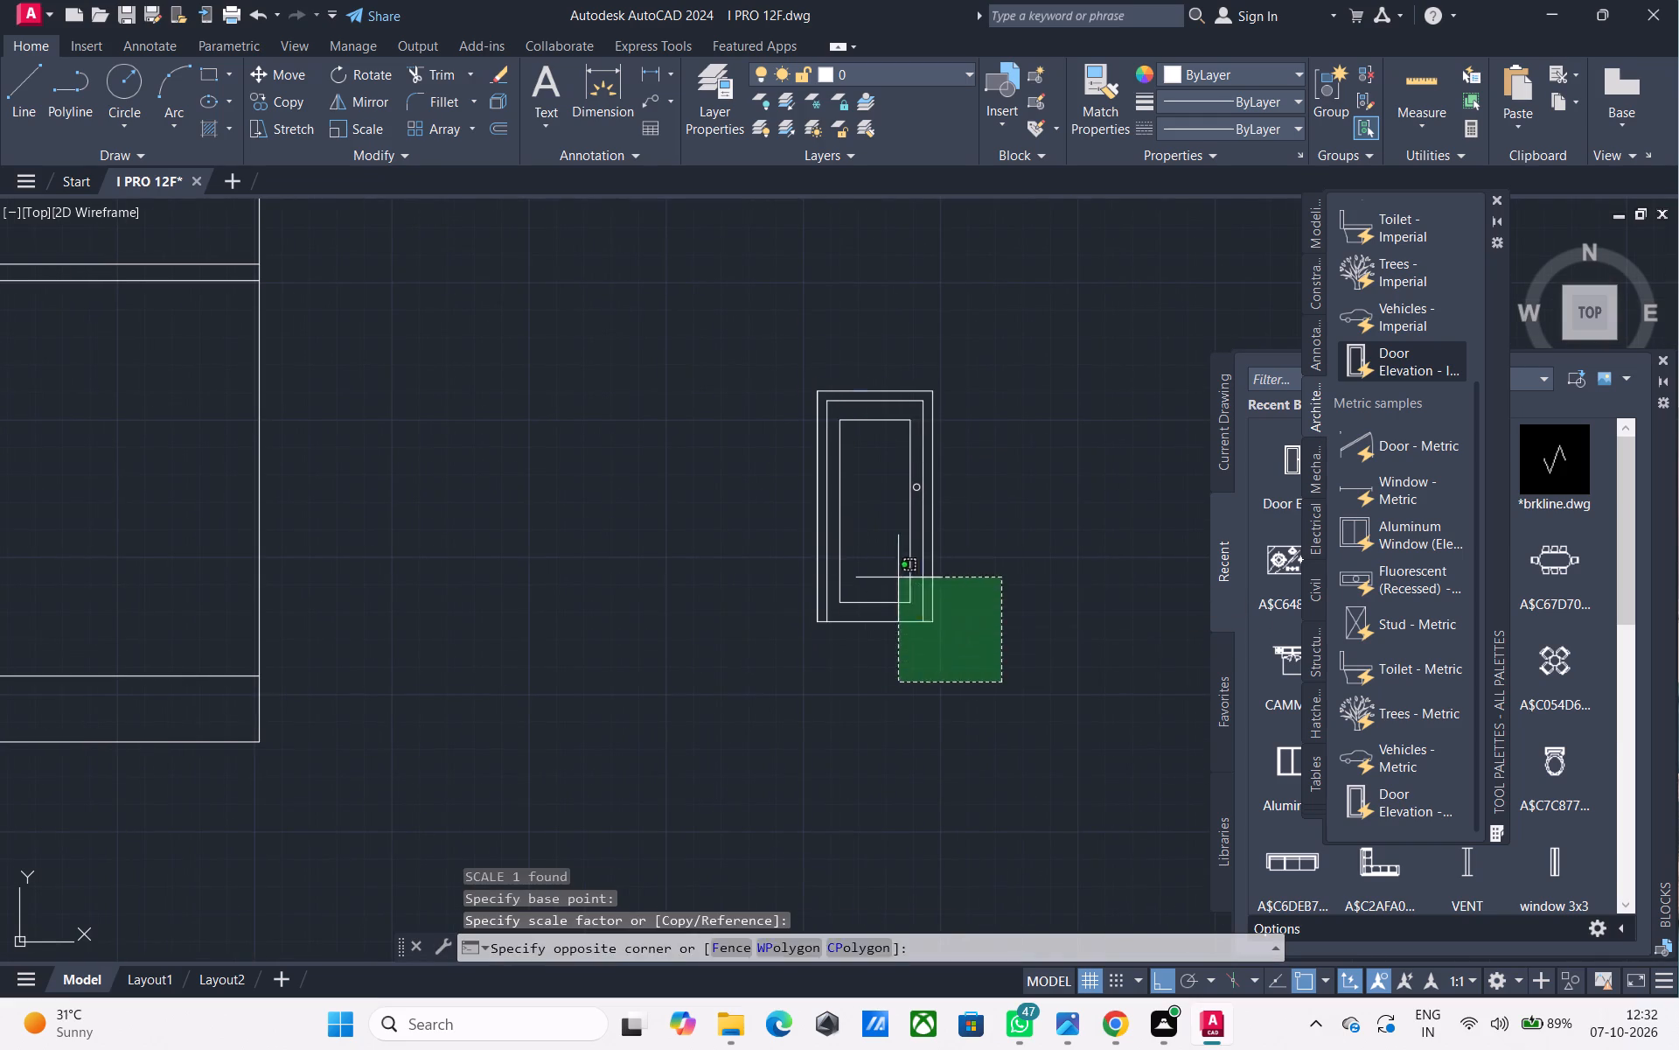
click(898, 577)
text(M)
key(space)
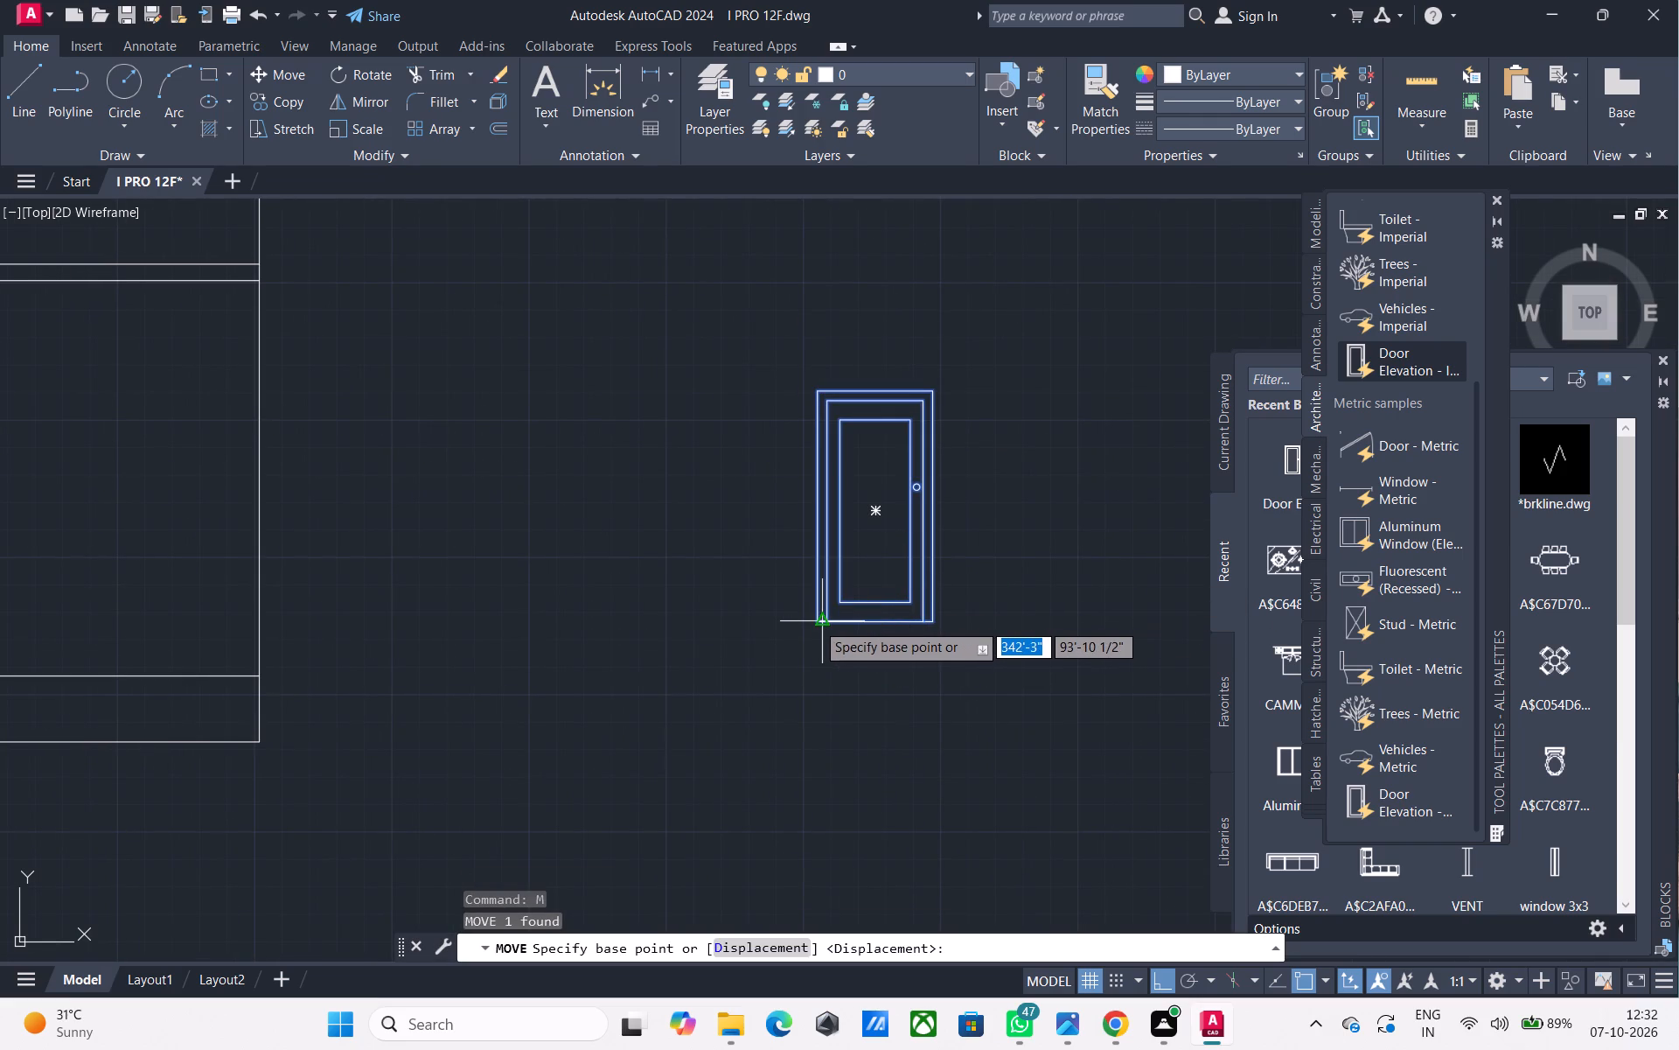
scroll(826, 623, up, 3)
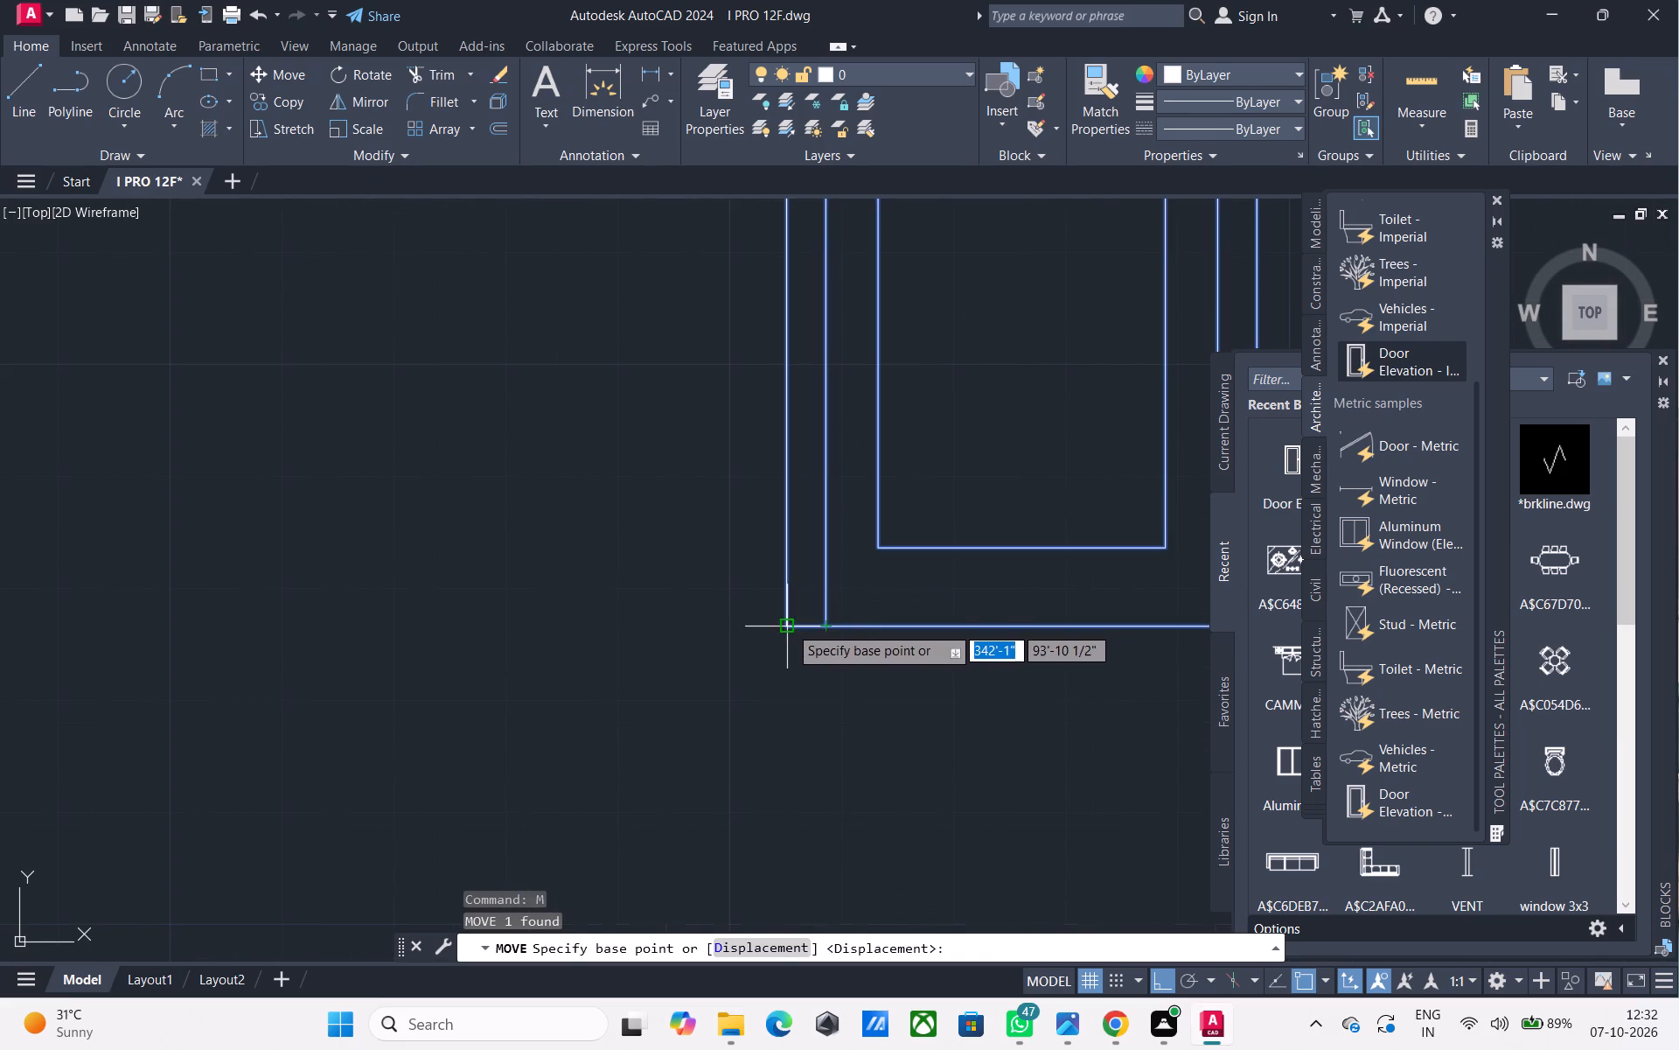
click(790, 626)
scroll(634, 674, down, 2)
middle_drag(679, 673, 1116, 638)
scroll(596, 654, down, 3)
middle_drag(678, 663, 1035, 662)
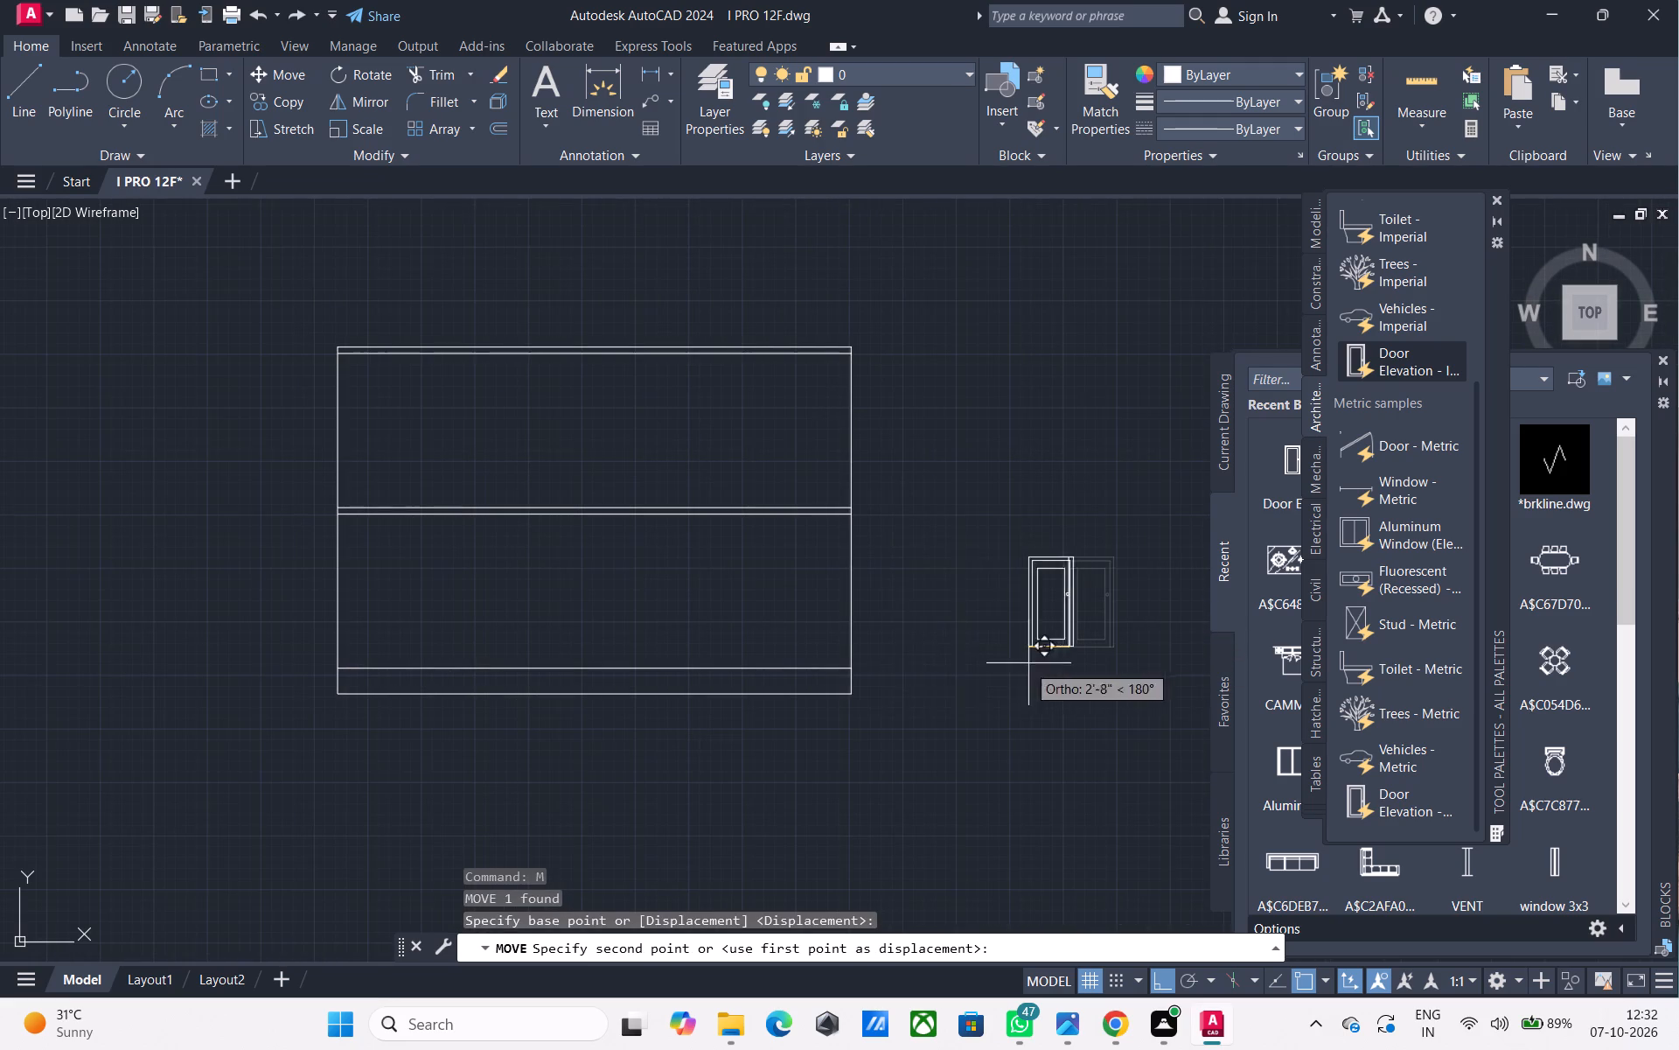
click(592, 672)
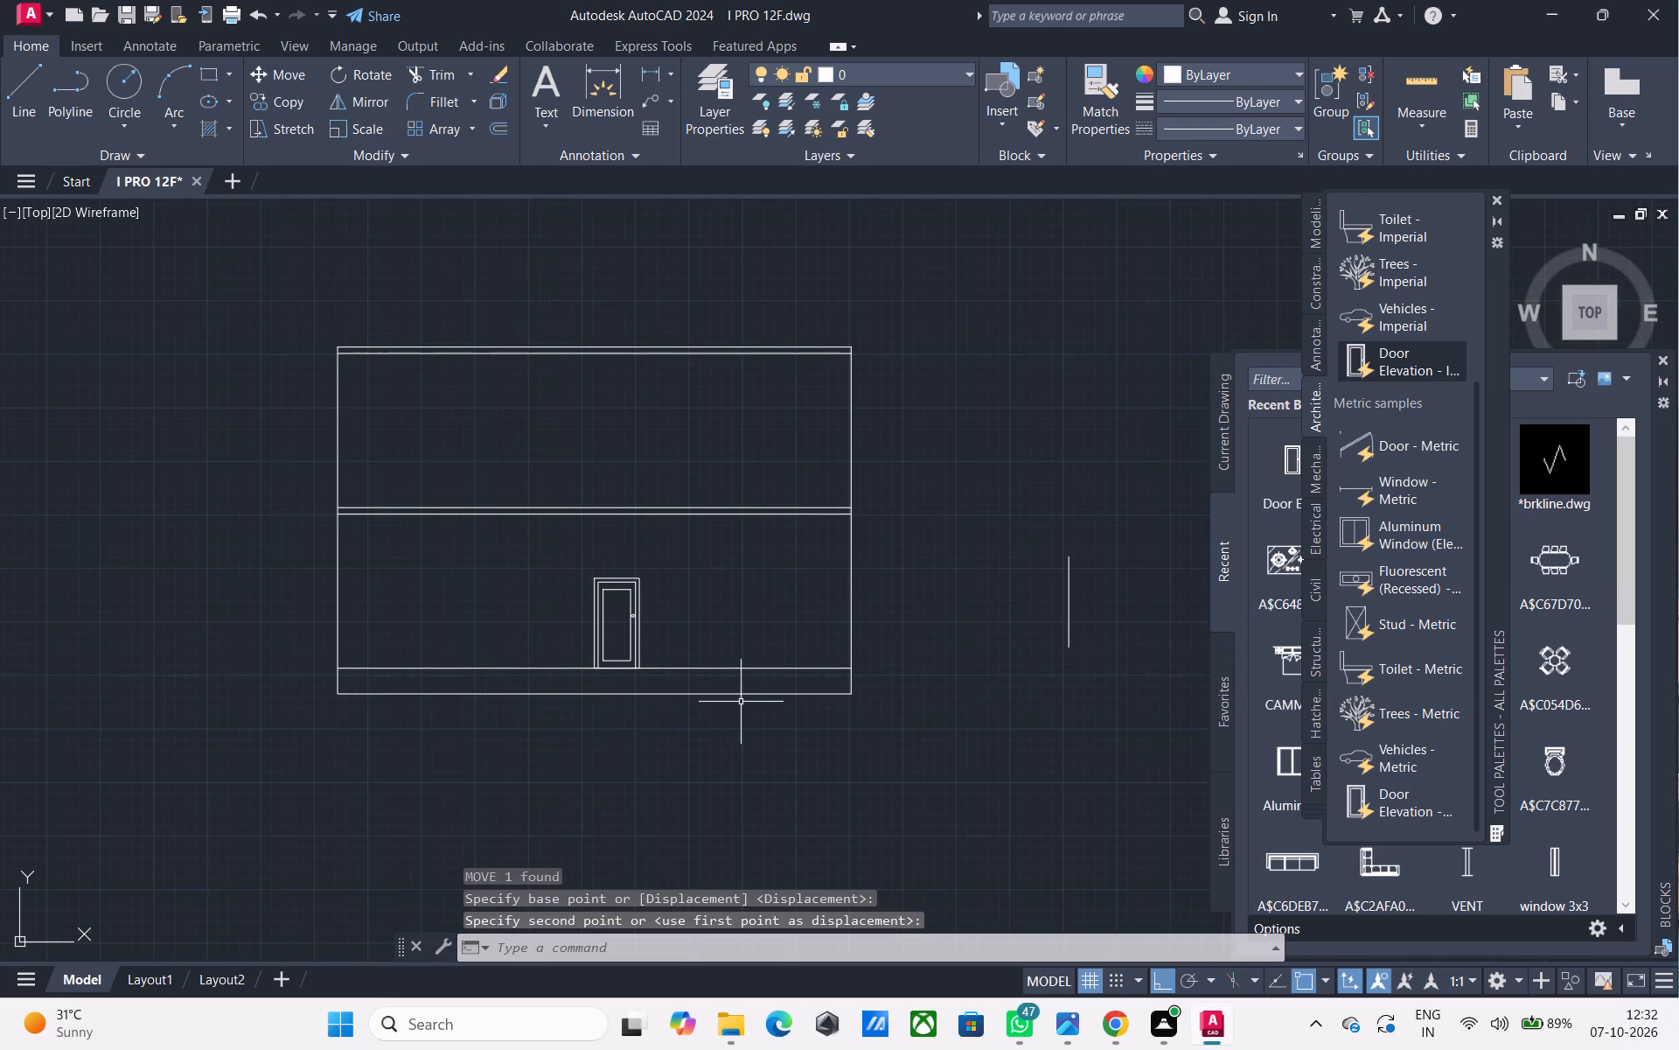
Insert the metric Aluminum Window elevation block in the empty area beside the elevation.
middle_drag(727, 683, 756, 743)
middle_drag(718, 663, 708, 656)
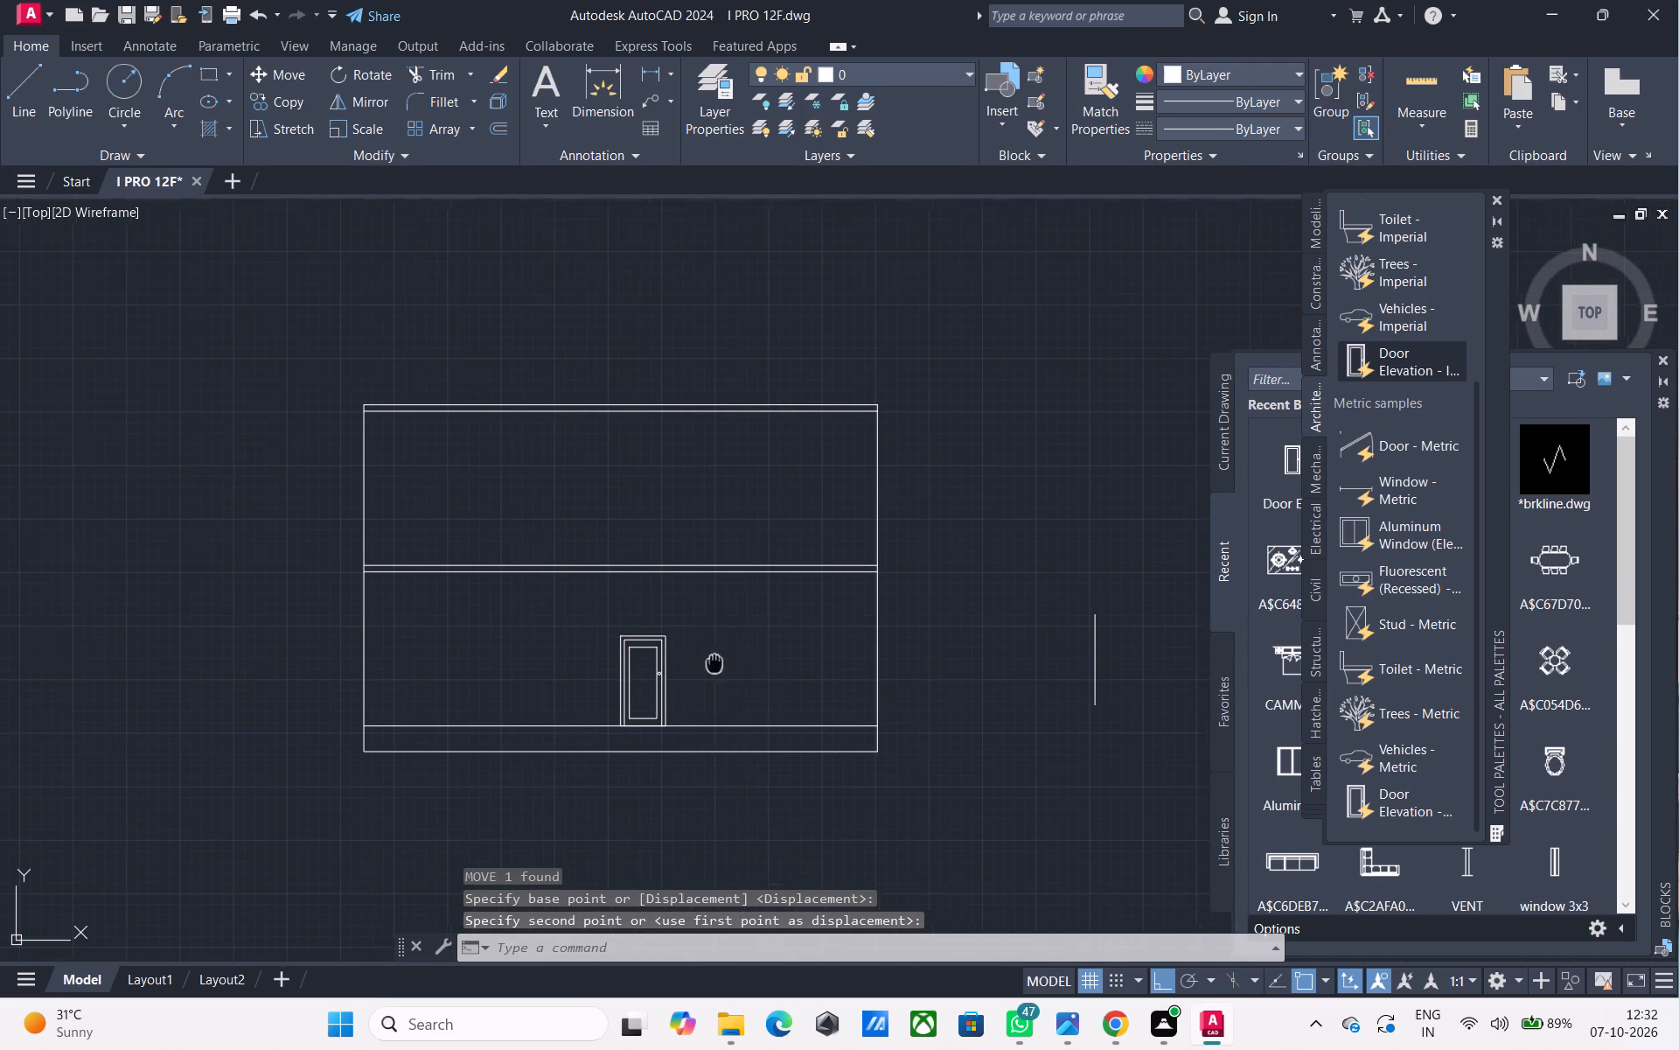
middle_drag(708, 656, 693, 646)
scroll(693, 646, up, 1)
scroll(699, 653, down, 1)
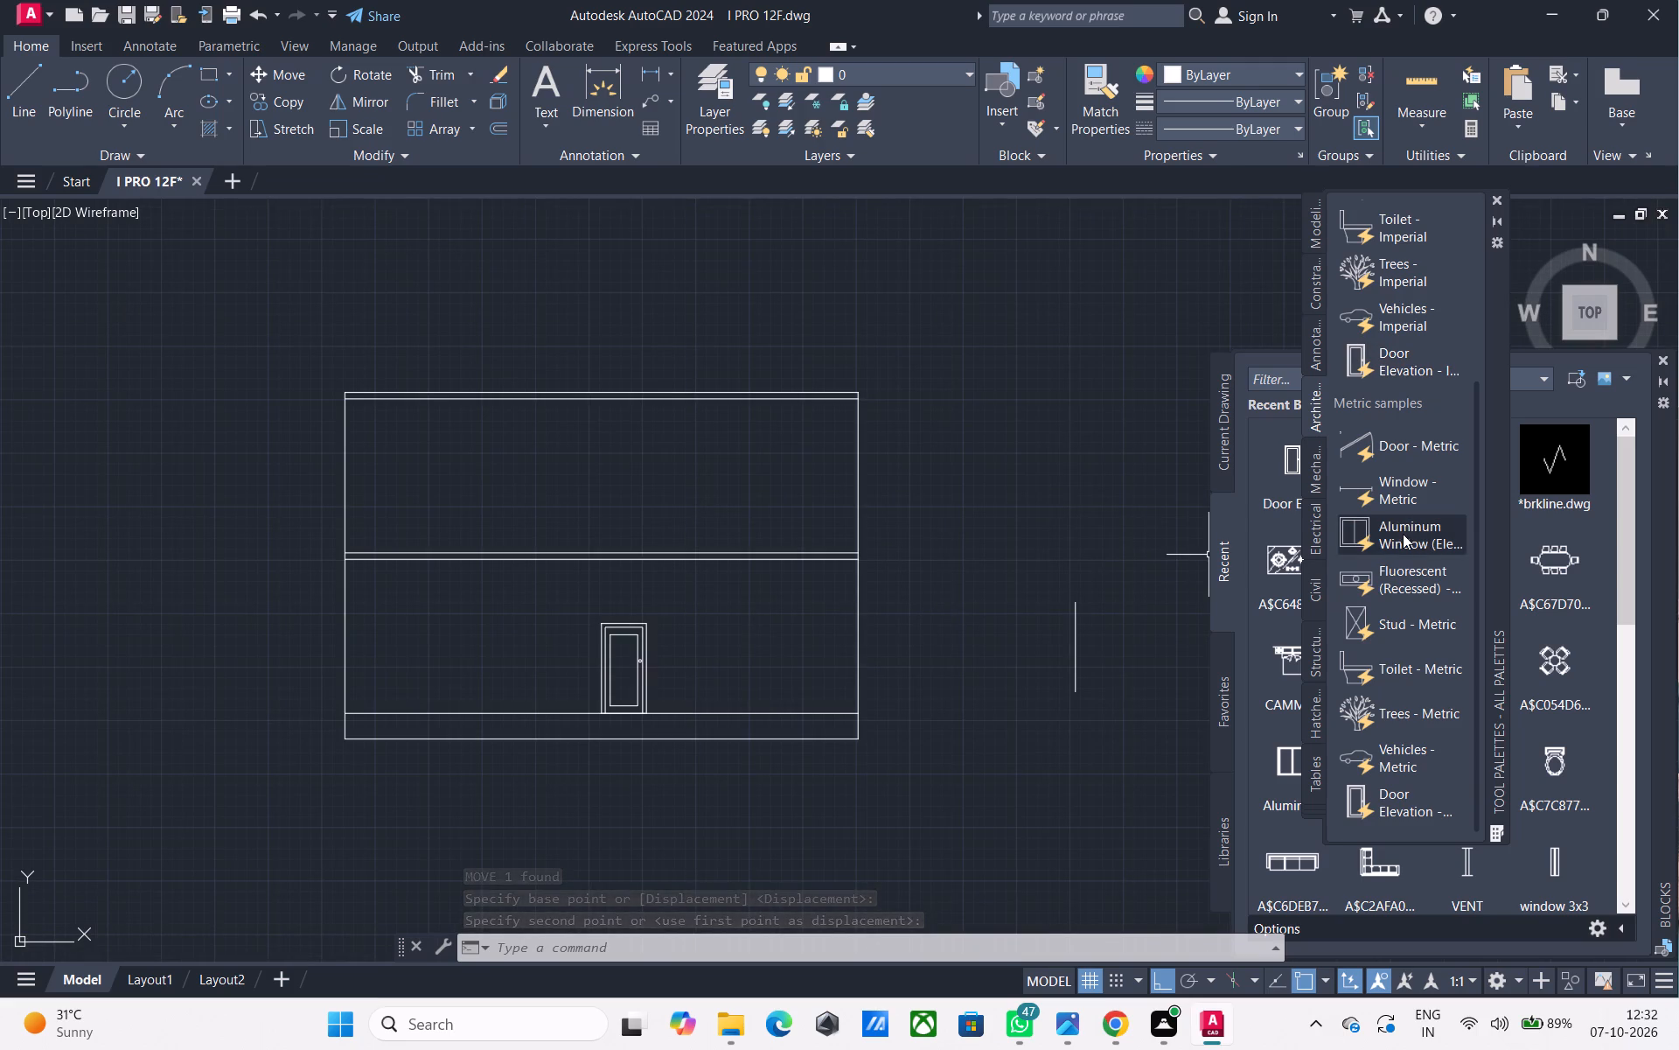
click(1399, 535)
click(1043, 452)
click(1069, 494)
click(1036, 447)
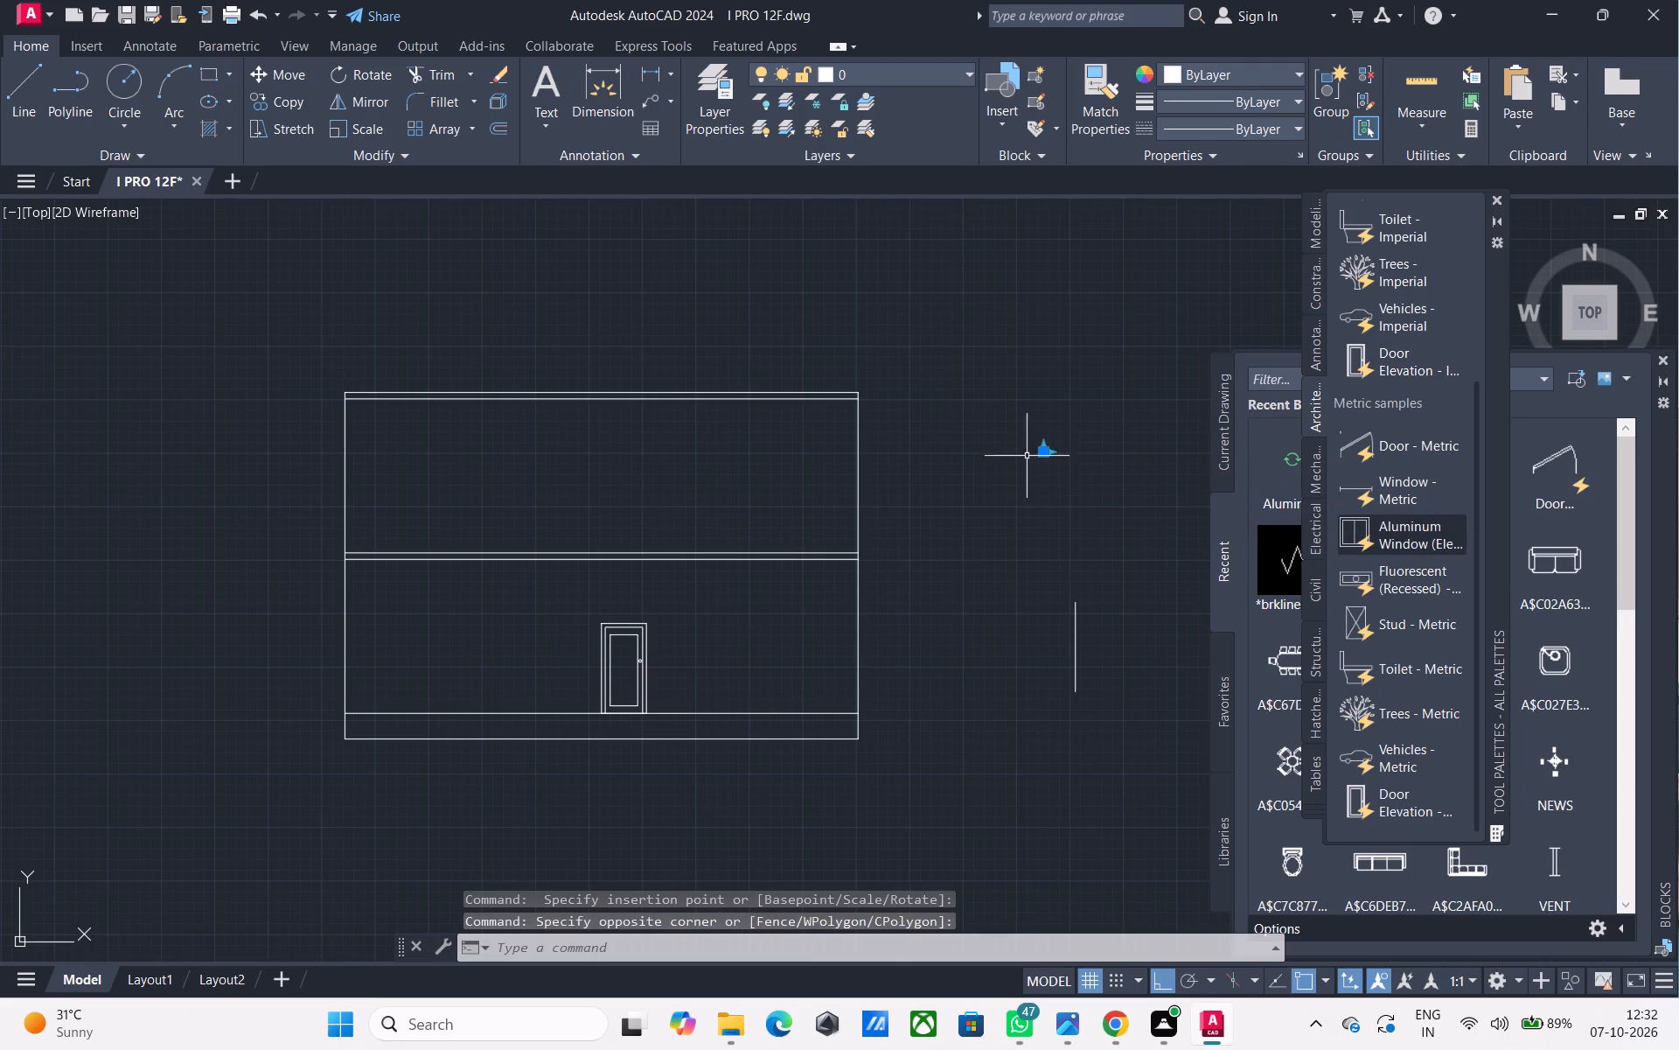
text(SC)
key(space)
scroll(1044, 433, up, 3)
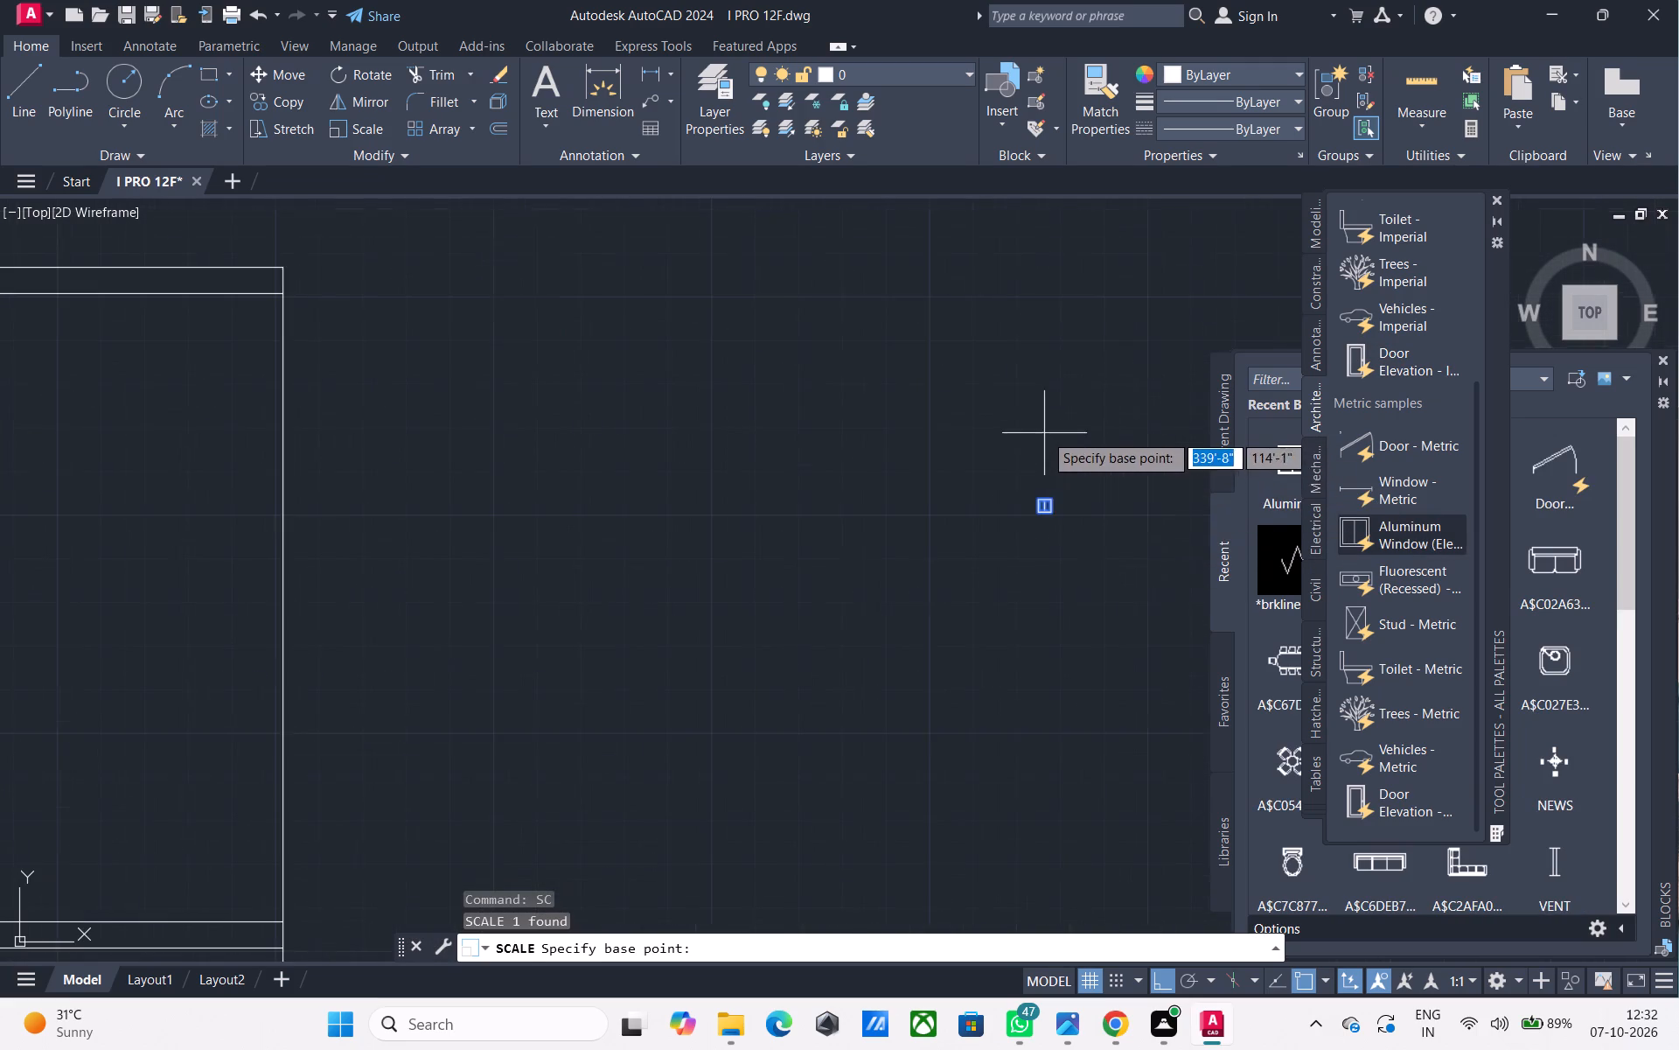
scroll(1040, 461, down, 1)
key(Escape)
Draw a 4' vertical reference line beside the inserted window.
text(L)
key(space)
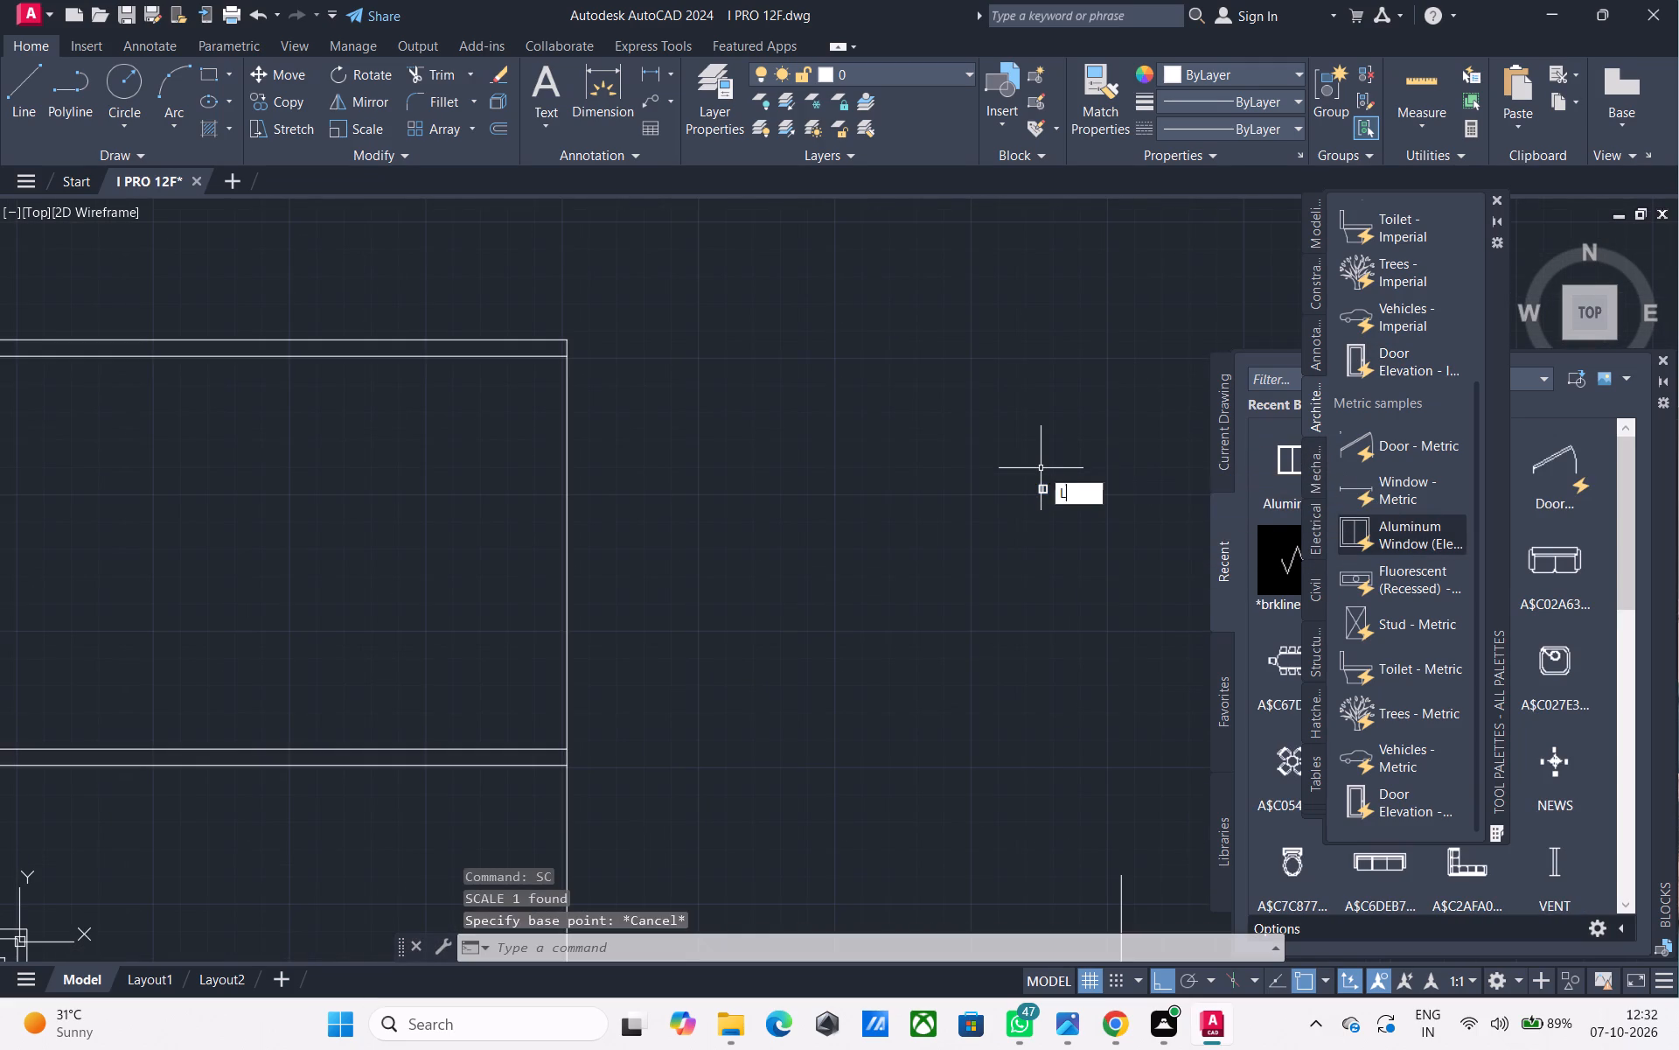
click(1065, 507)
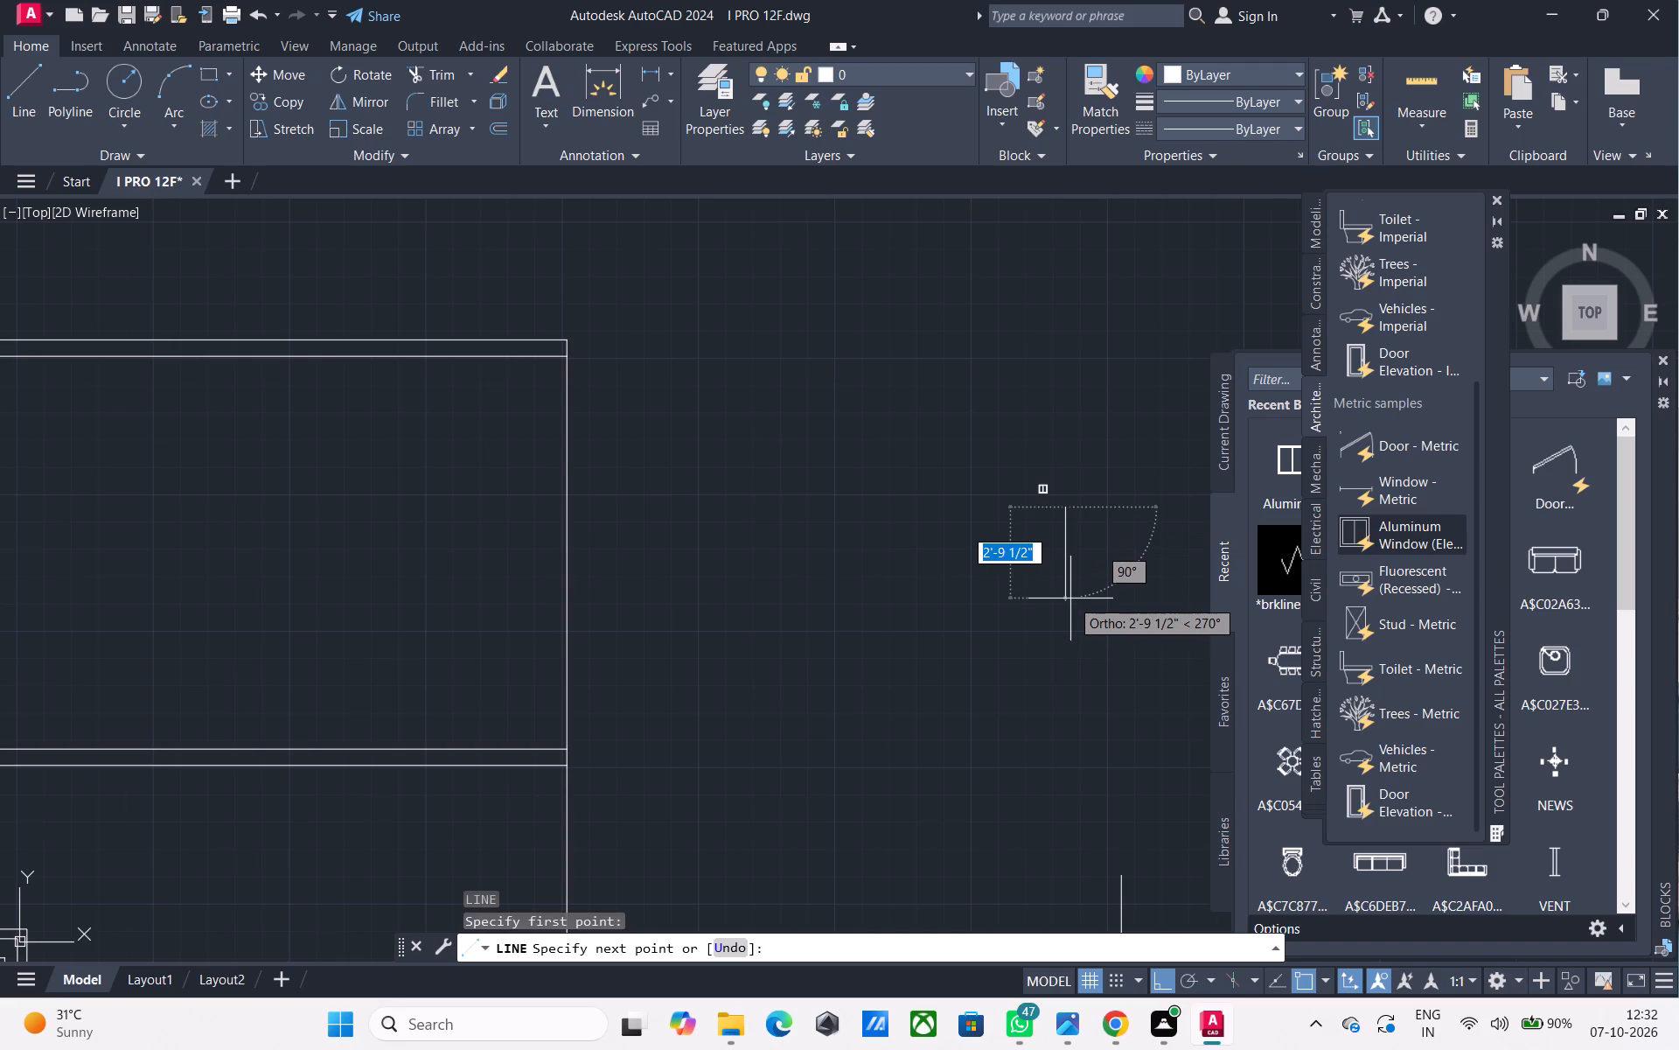
text(4')
key(Return)
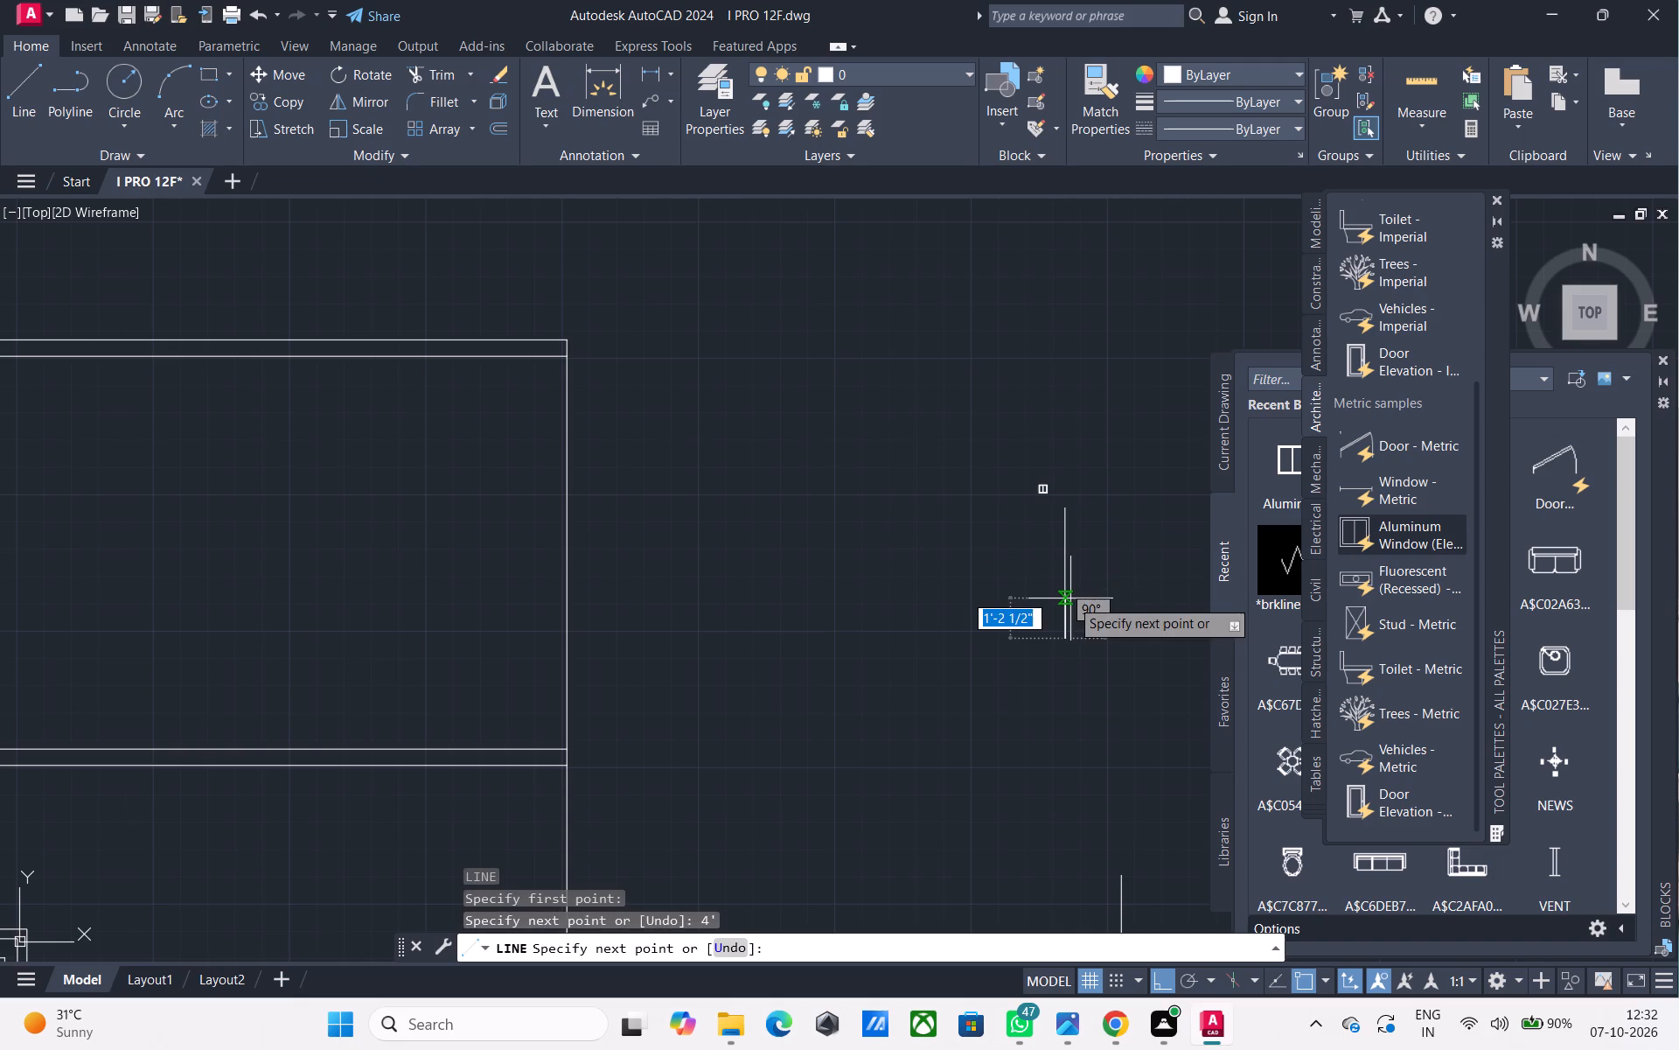
key(Escape)
Enlarge the tiny inserted window freehand with Scale, using a base point just outside it.
drag(1061, 500, 1050, 496)
click(1007, 476)
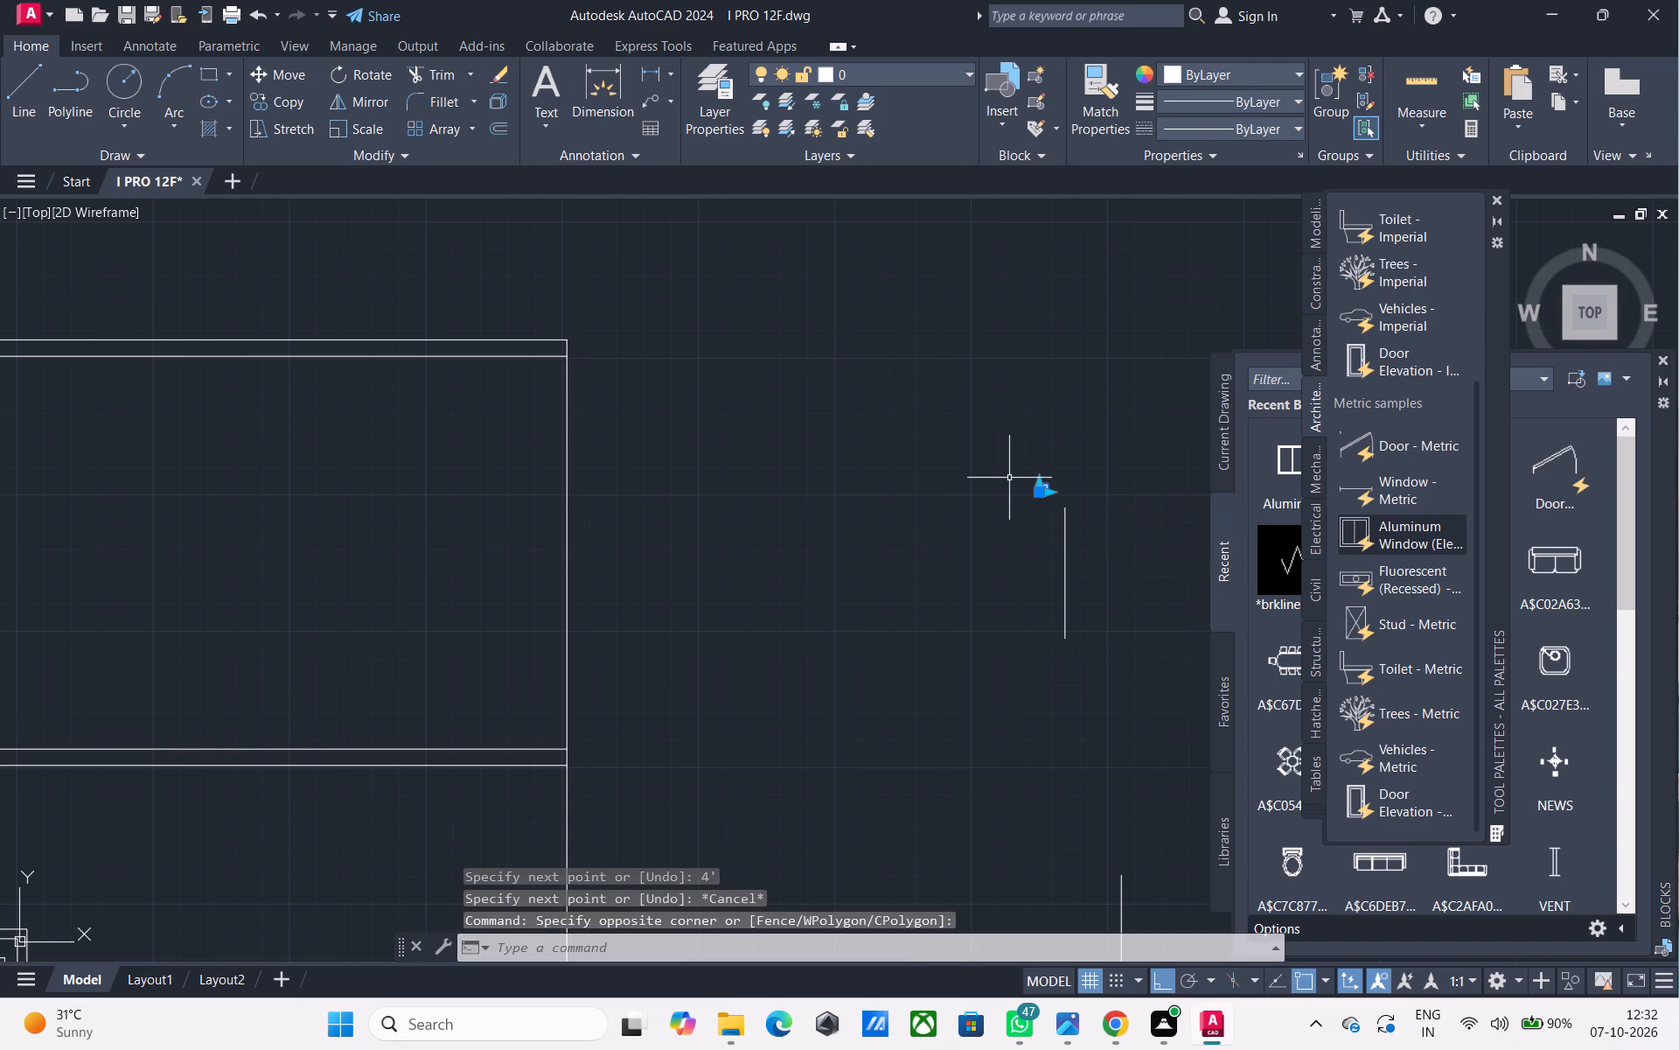
key(s)
text(C)
key(space)
click(1014, 481)
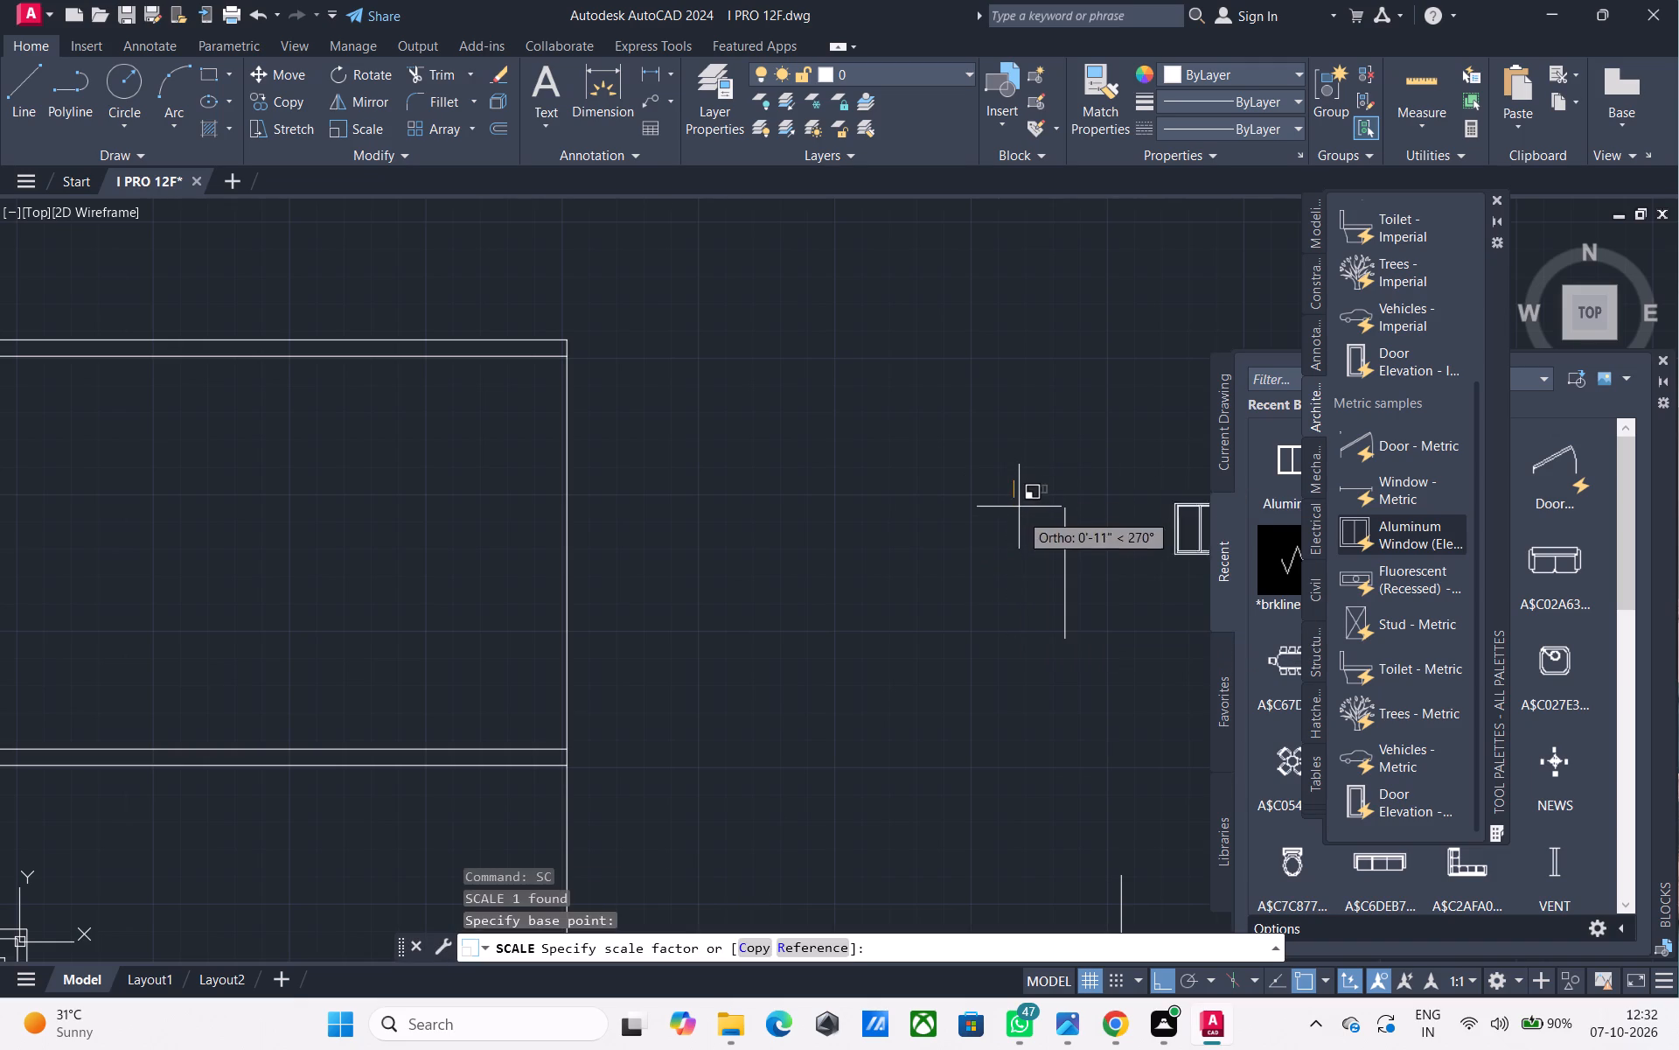
click(1021, 519)
Move the window by its upper-left corner onto the top end of the 4' reference line.
scroll(1021, 519, down, 3)
middle_drag(1034, 528, 992, 521)
scroll(1055, 535, up, 2)
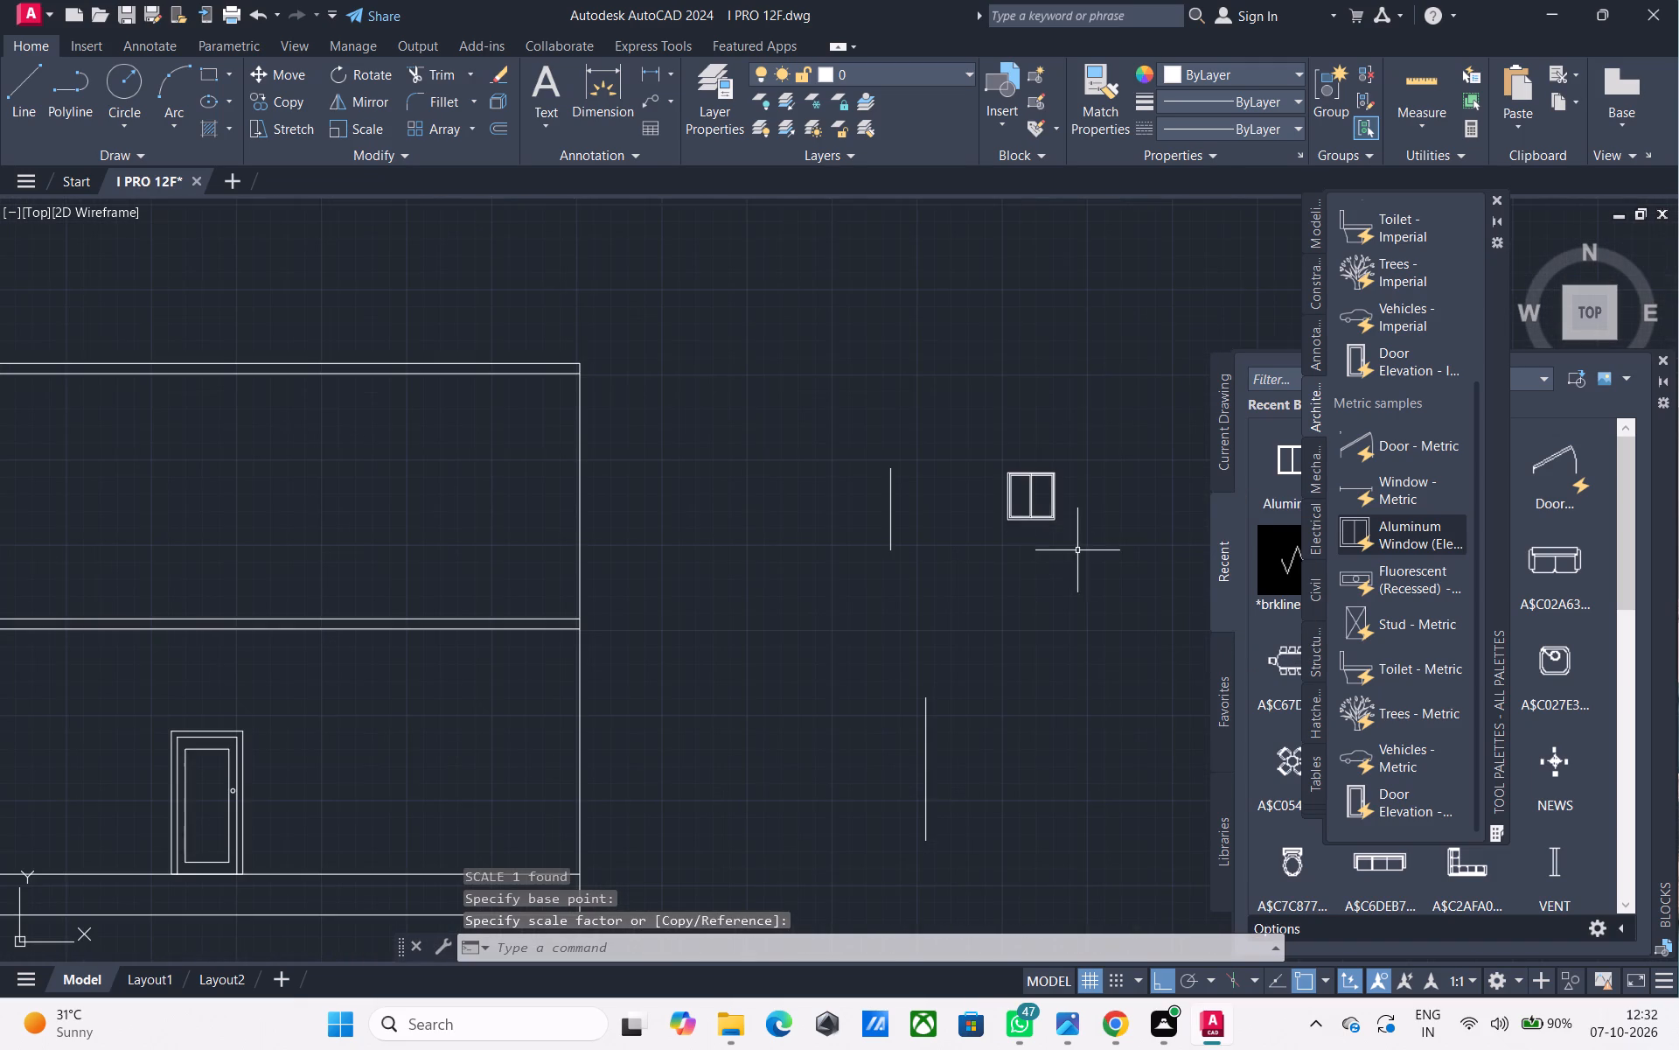
scroll(1078, 550, up, 1)
scroll(968, 428, up, 3)
click(968, 428)
click(951, 401)
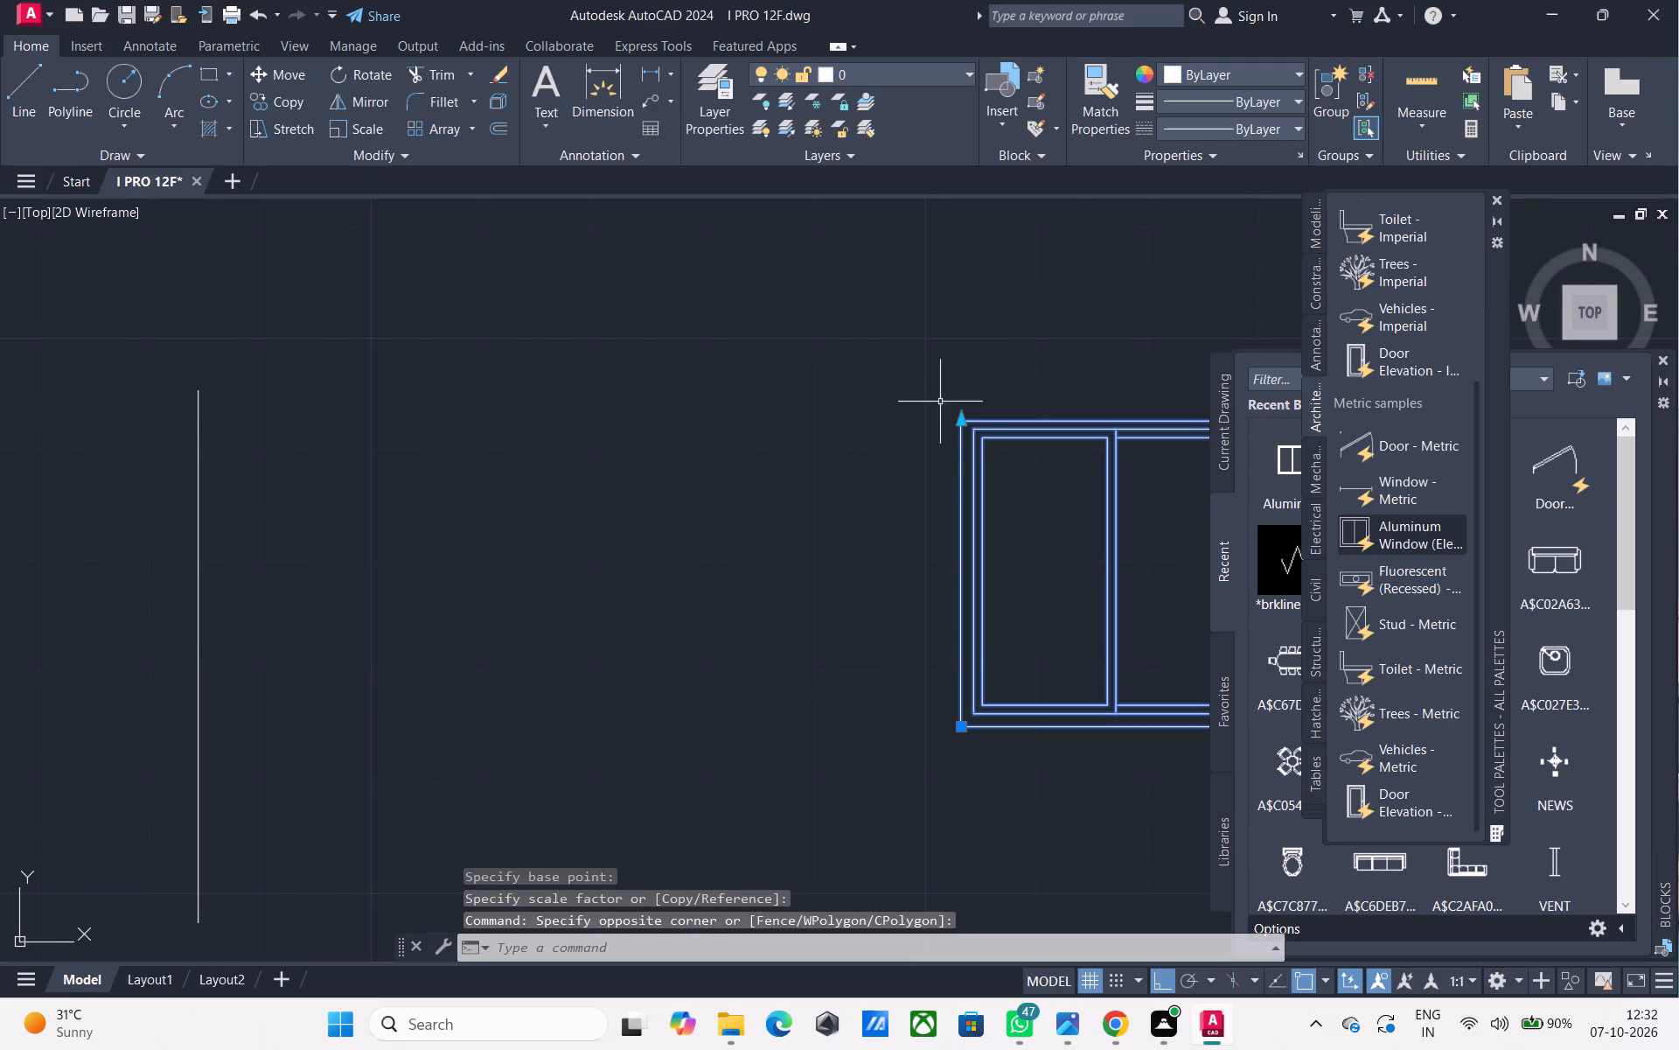
key(m)
key(space)
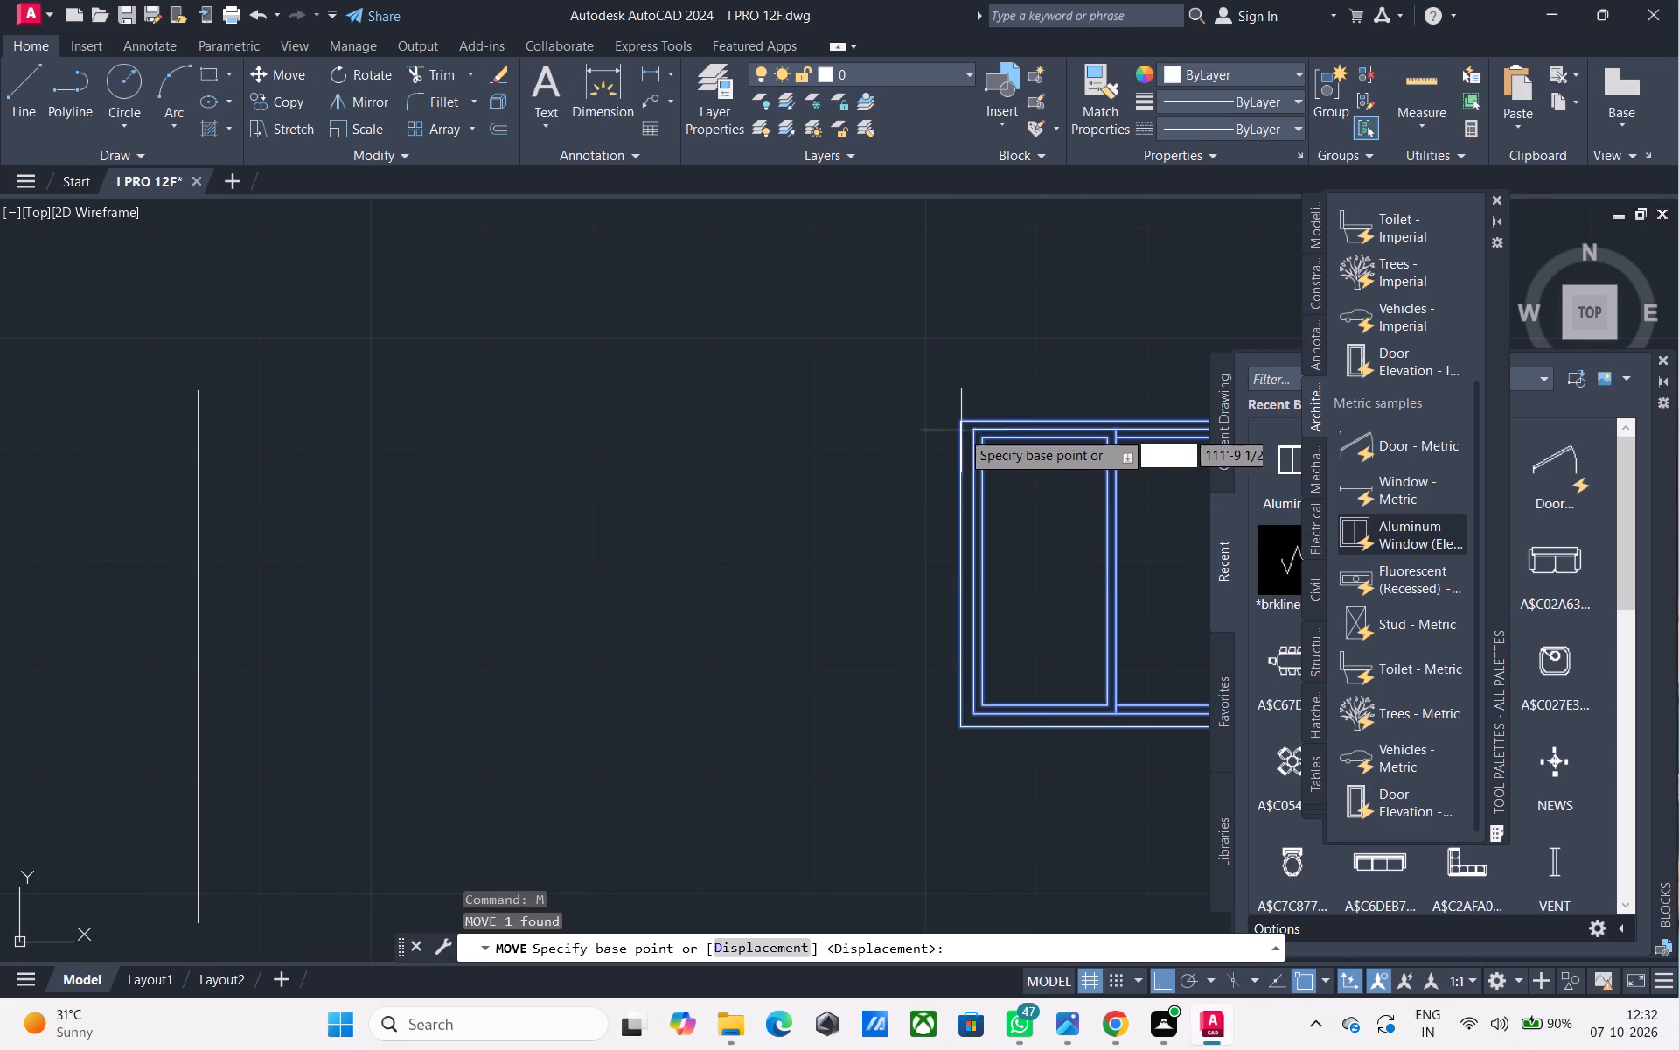
click(960, 421)
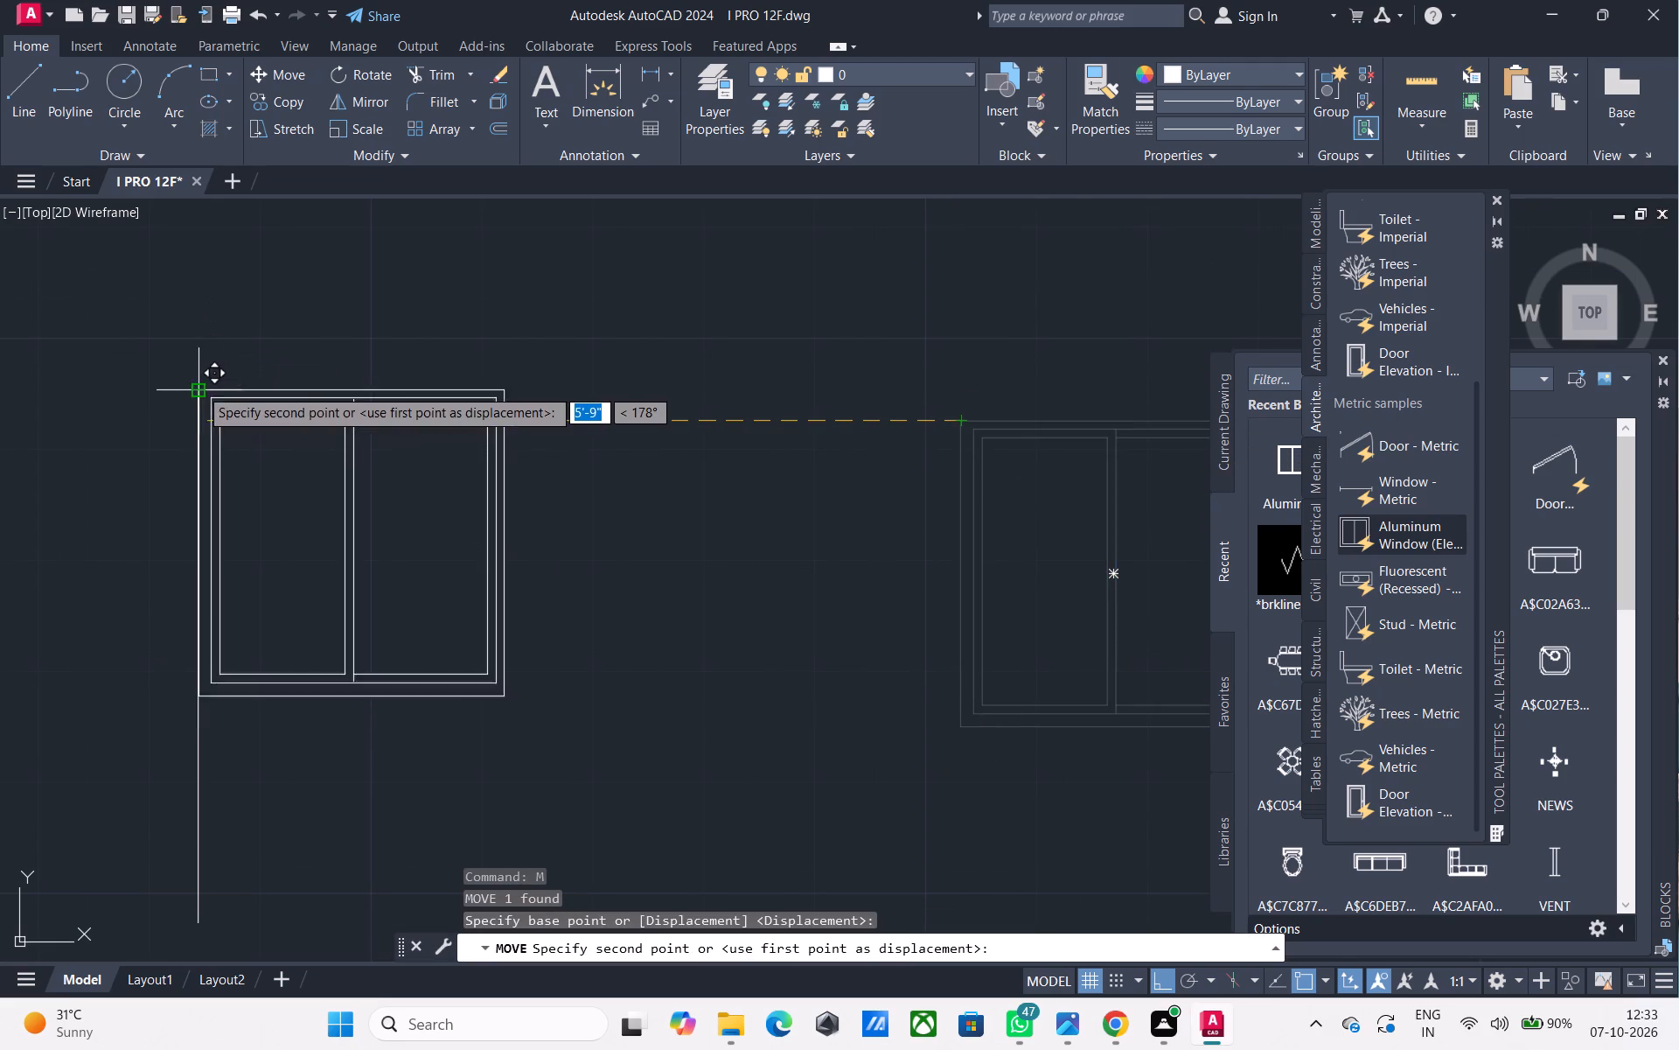
click(199, 388)
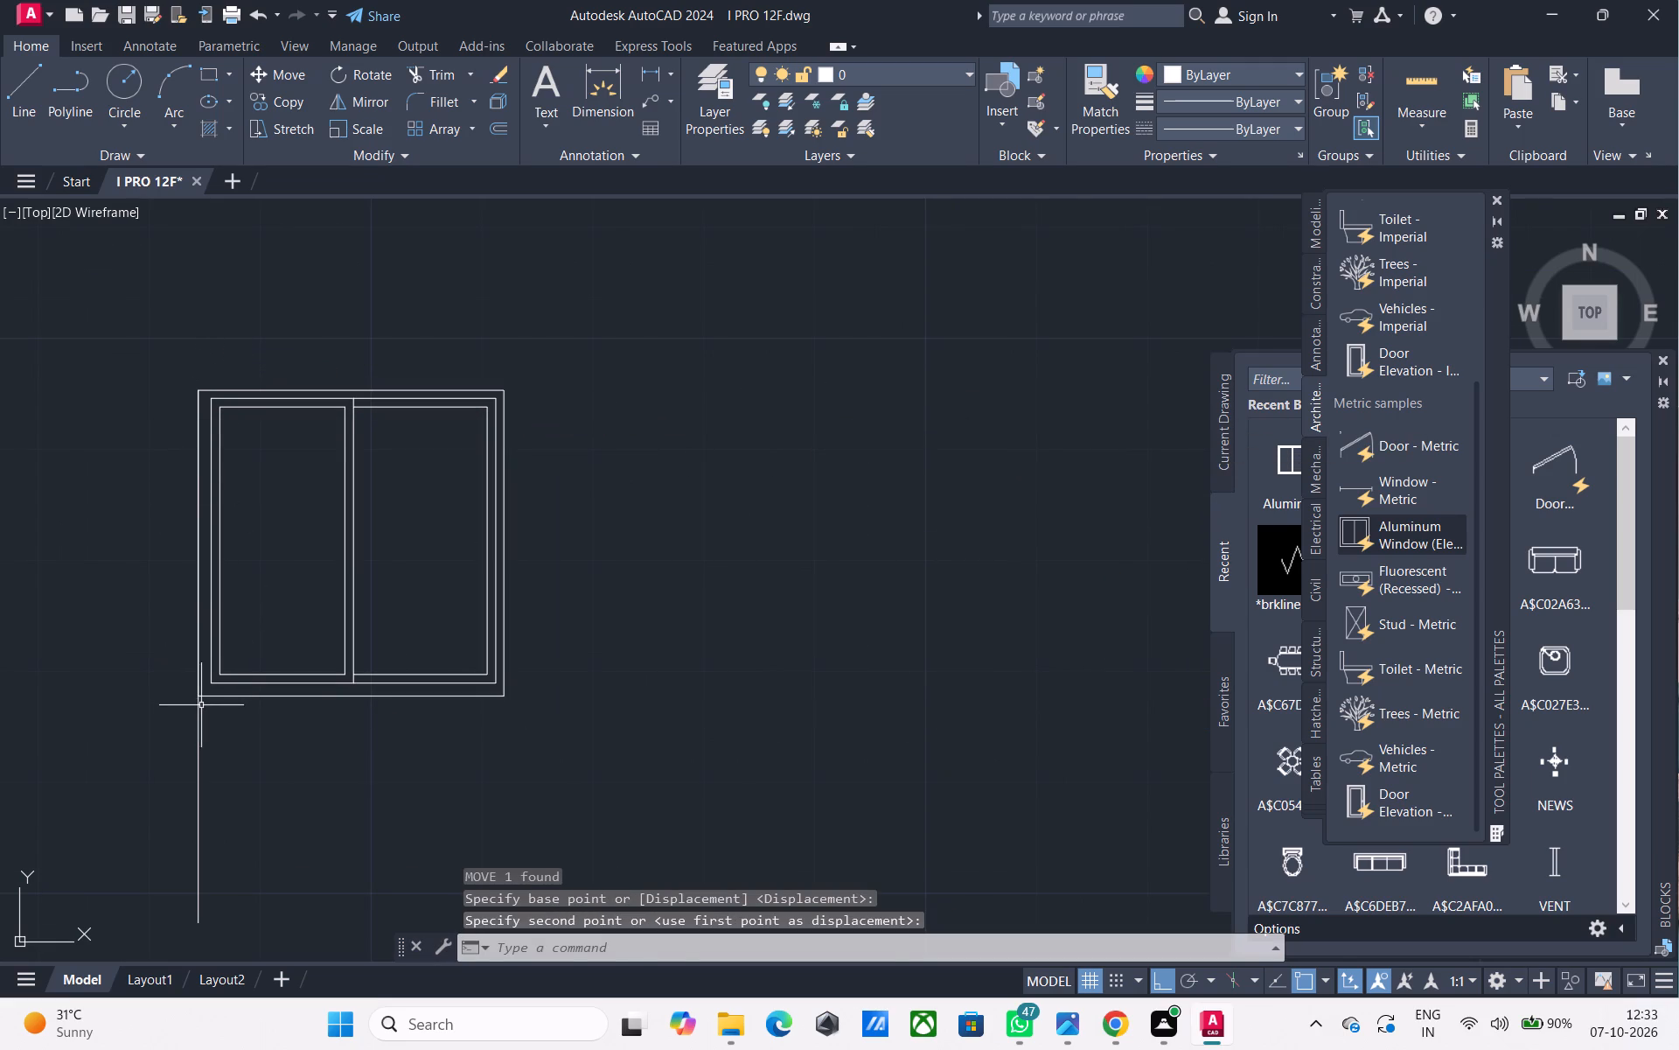
Scale the window down freehand from its upper-left corner to match the 4' reference line.
click(247, 710)
click(244, 667)
text(SC)
key(space)
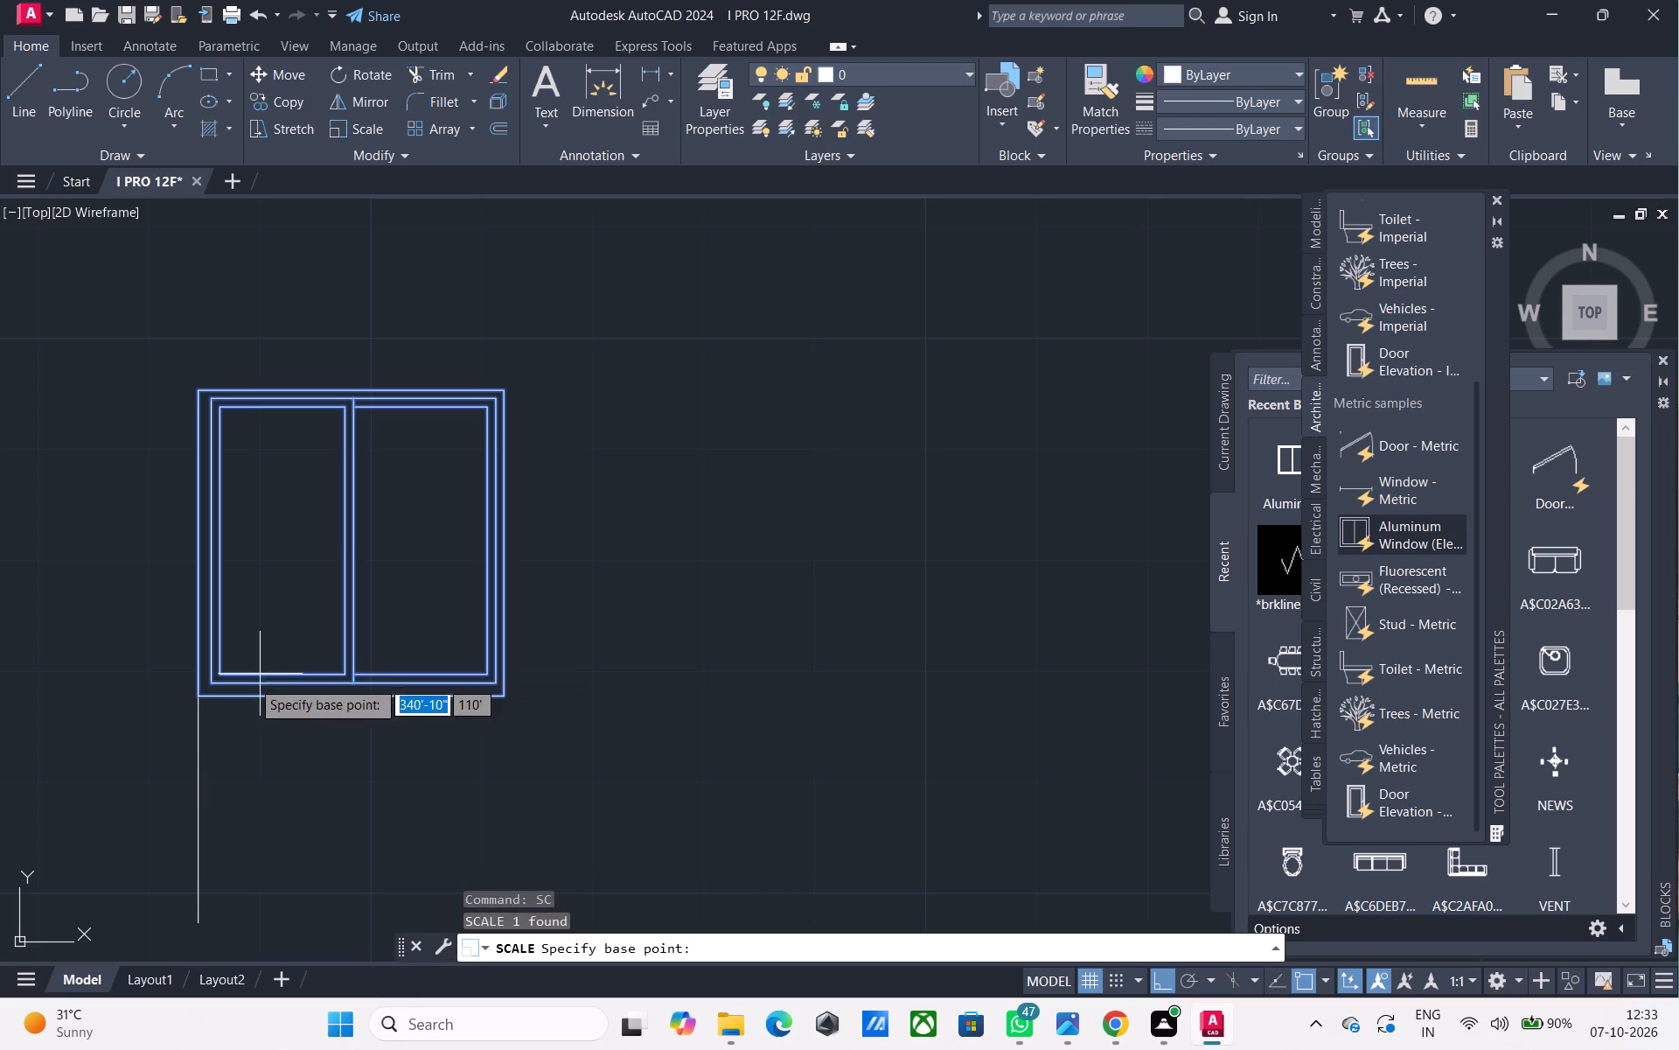
click(197, 397)
scroll(245, 438, down, 3)
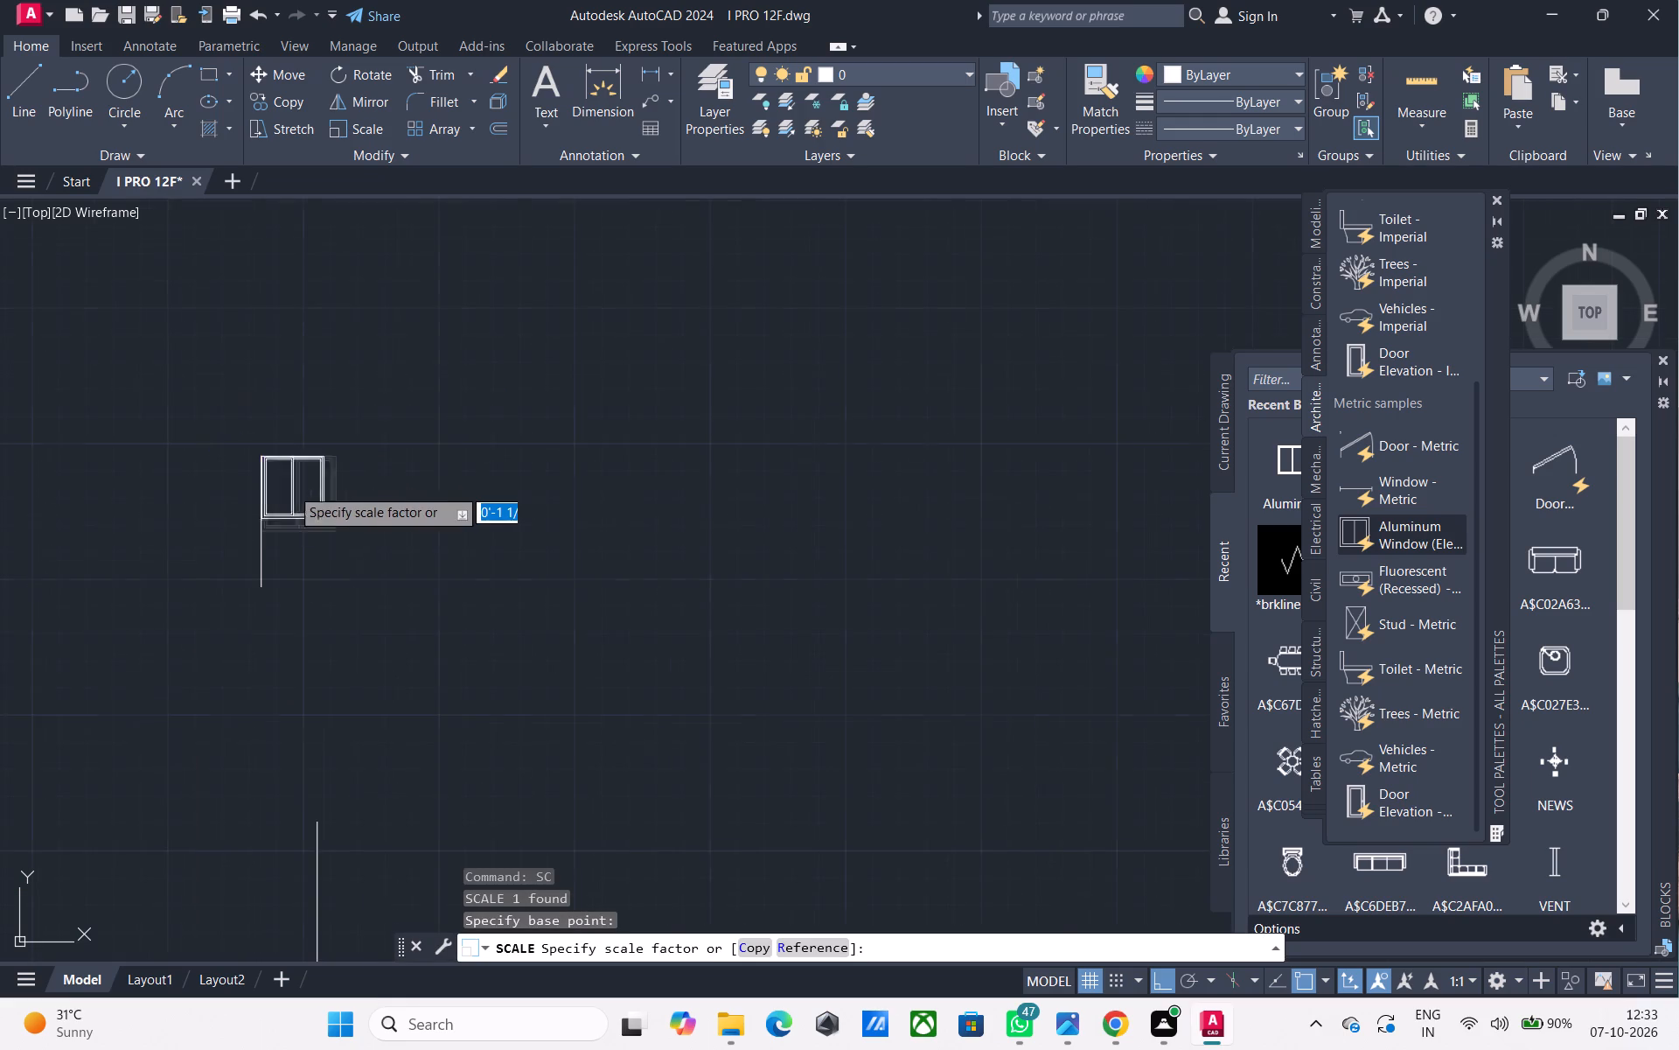
scroll(290, 487, down, 2)
scroll(373, 478, up, 2)
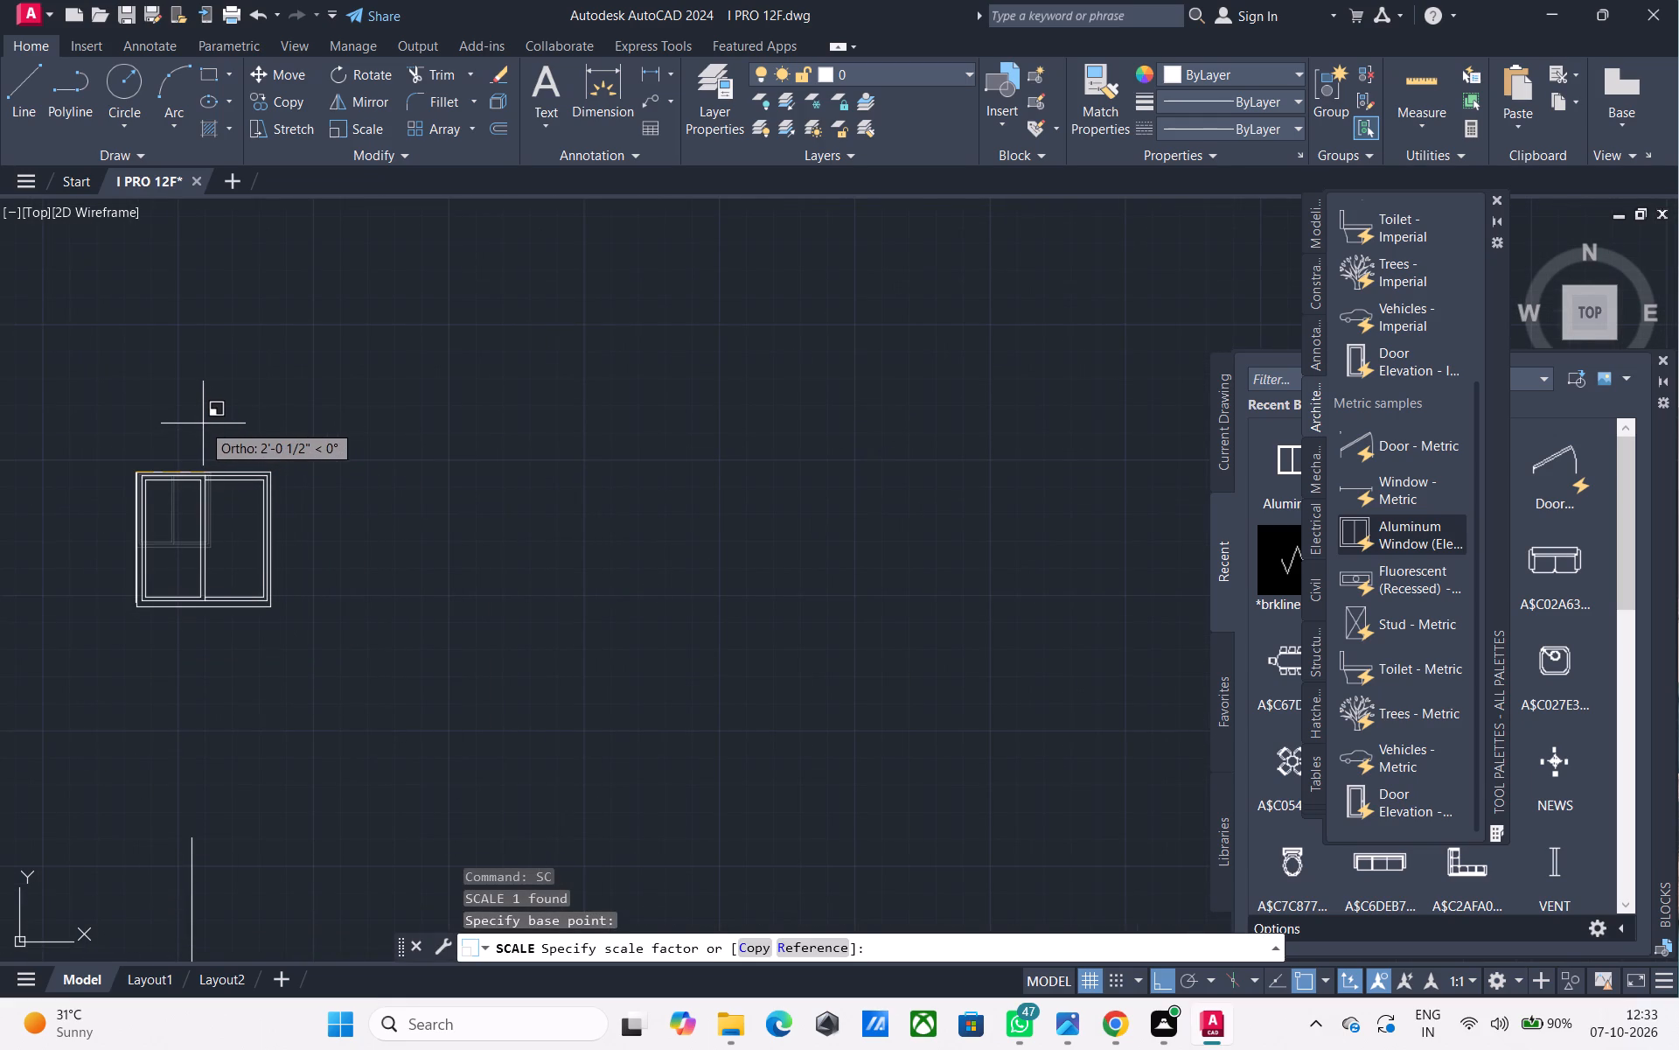
click(201, 420)
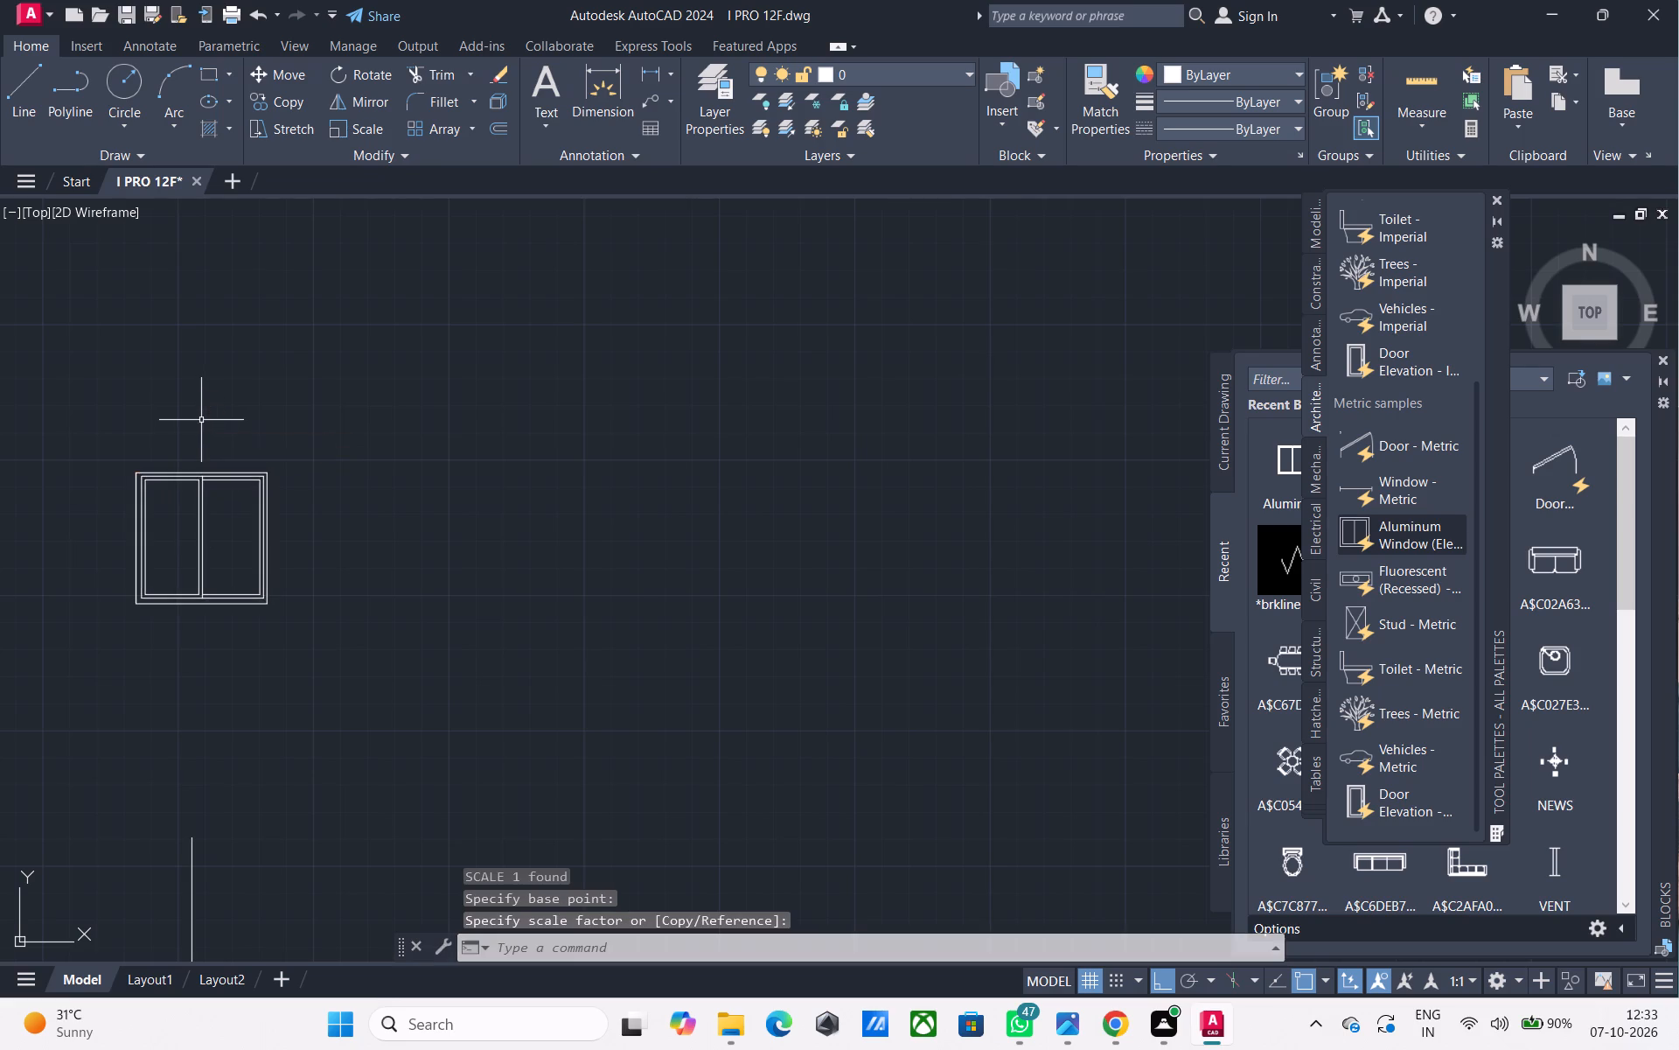
Move the window by its upper-right corner into the ground storey, right of the door and roughly level with its top.
middle_drag(292, 508, 449, 483)
click(435, 541)
click(400, 508)
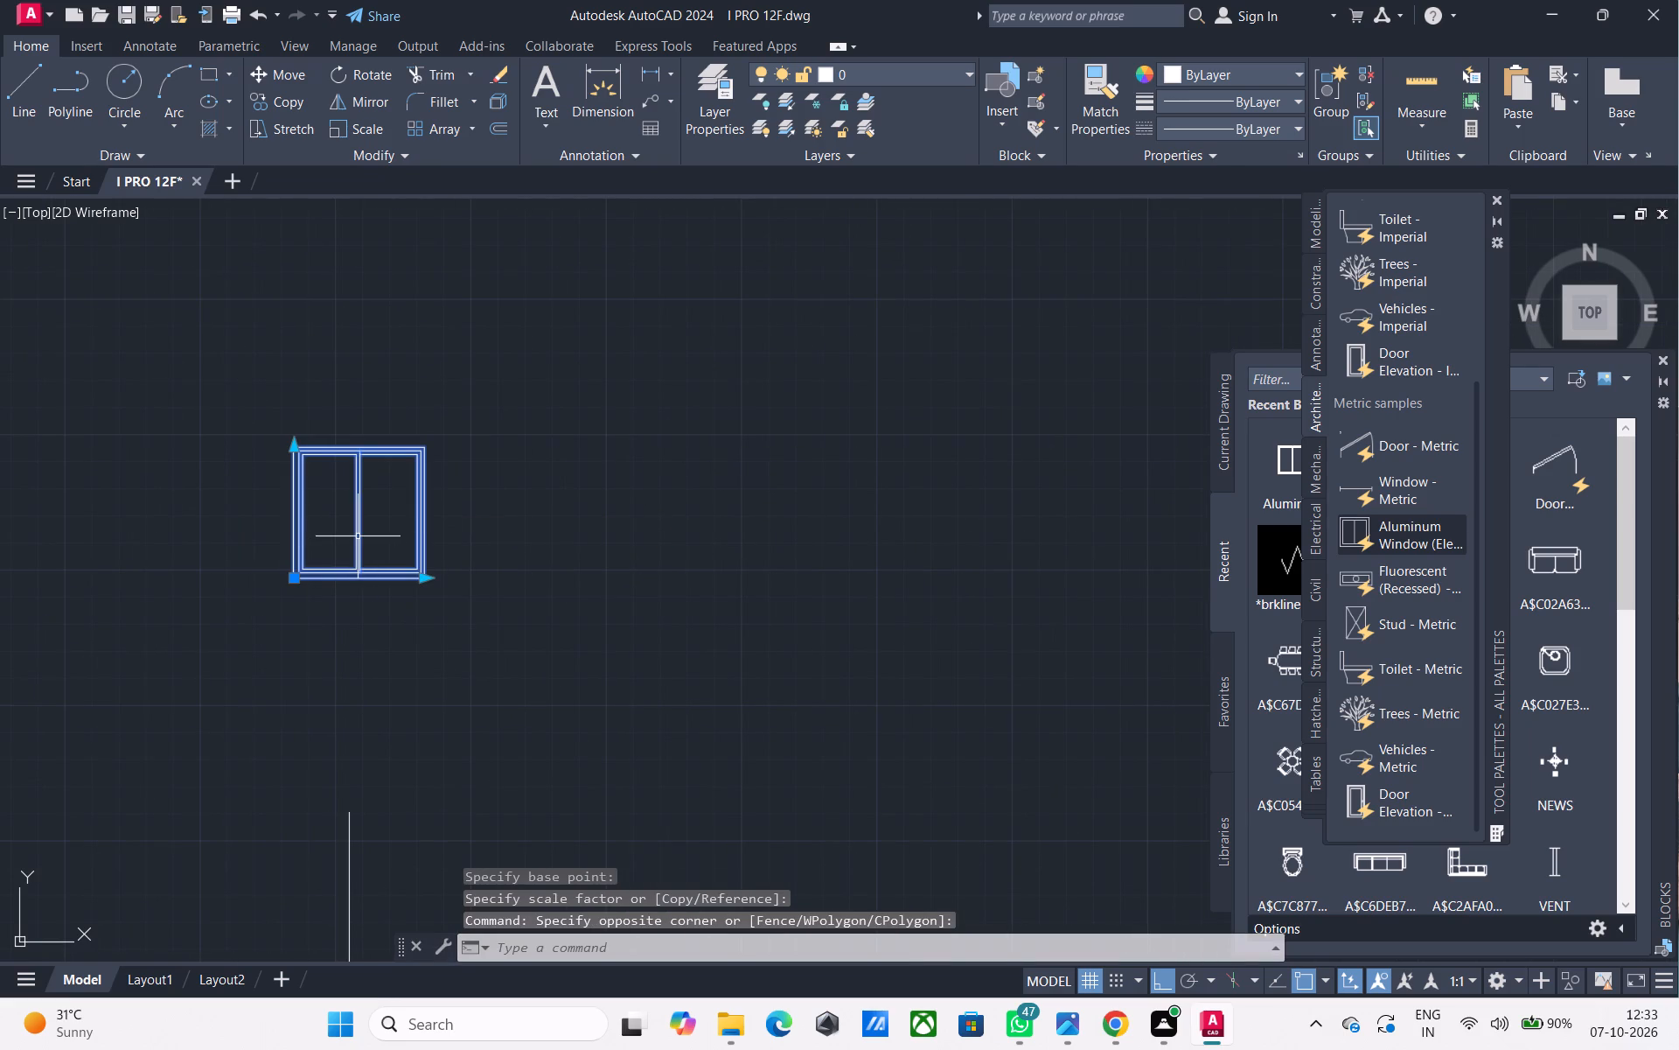
key(m)
key(space)
middle_drag(355, 552, 514, 590)
scroll(568, 502, up, 1)
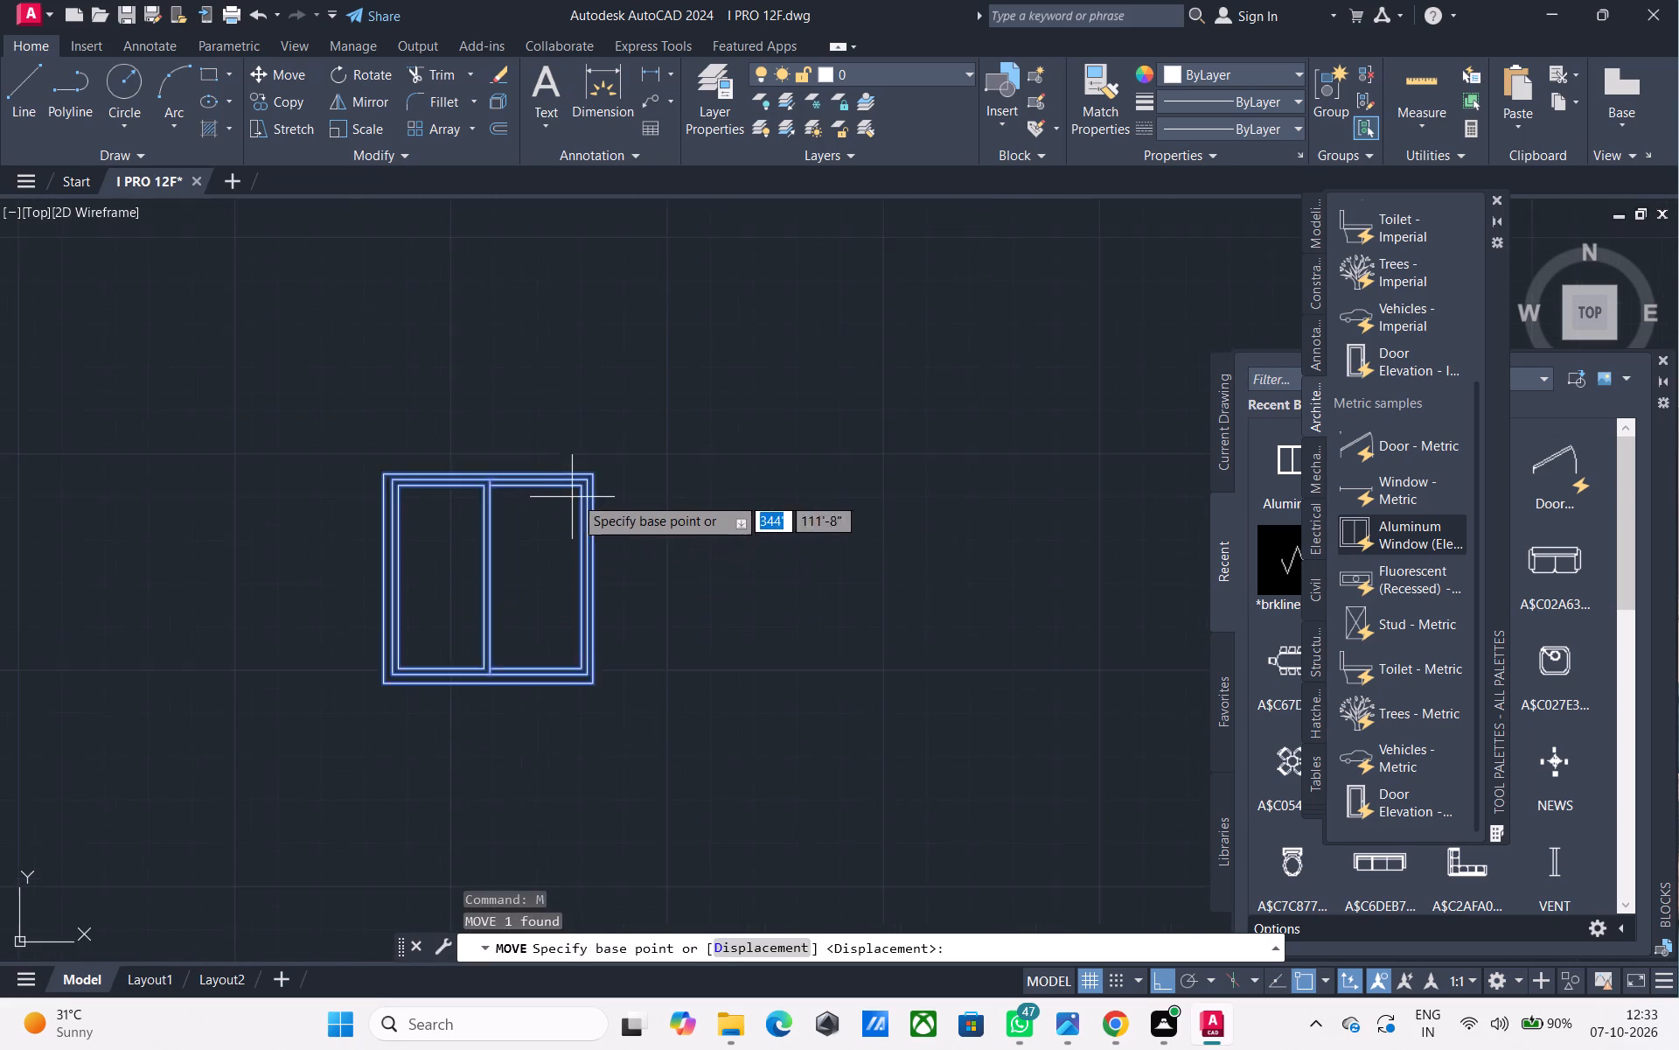
scroll(579, 493, up, 1)
click(601, 461)
scroll(620, 499, down, 3)
scroll(331, 585, down, 1)
middle_drag(342, 584, 616, 504)
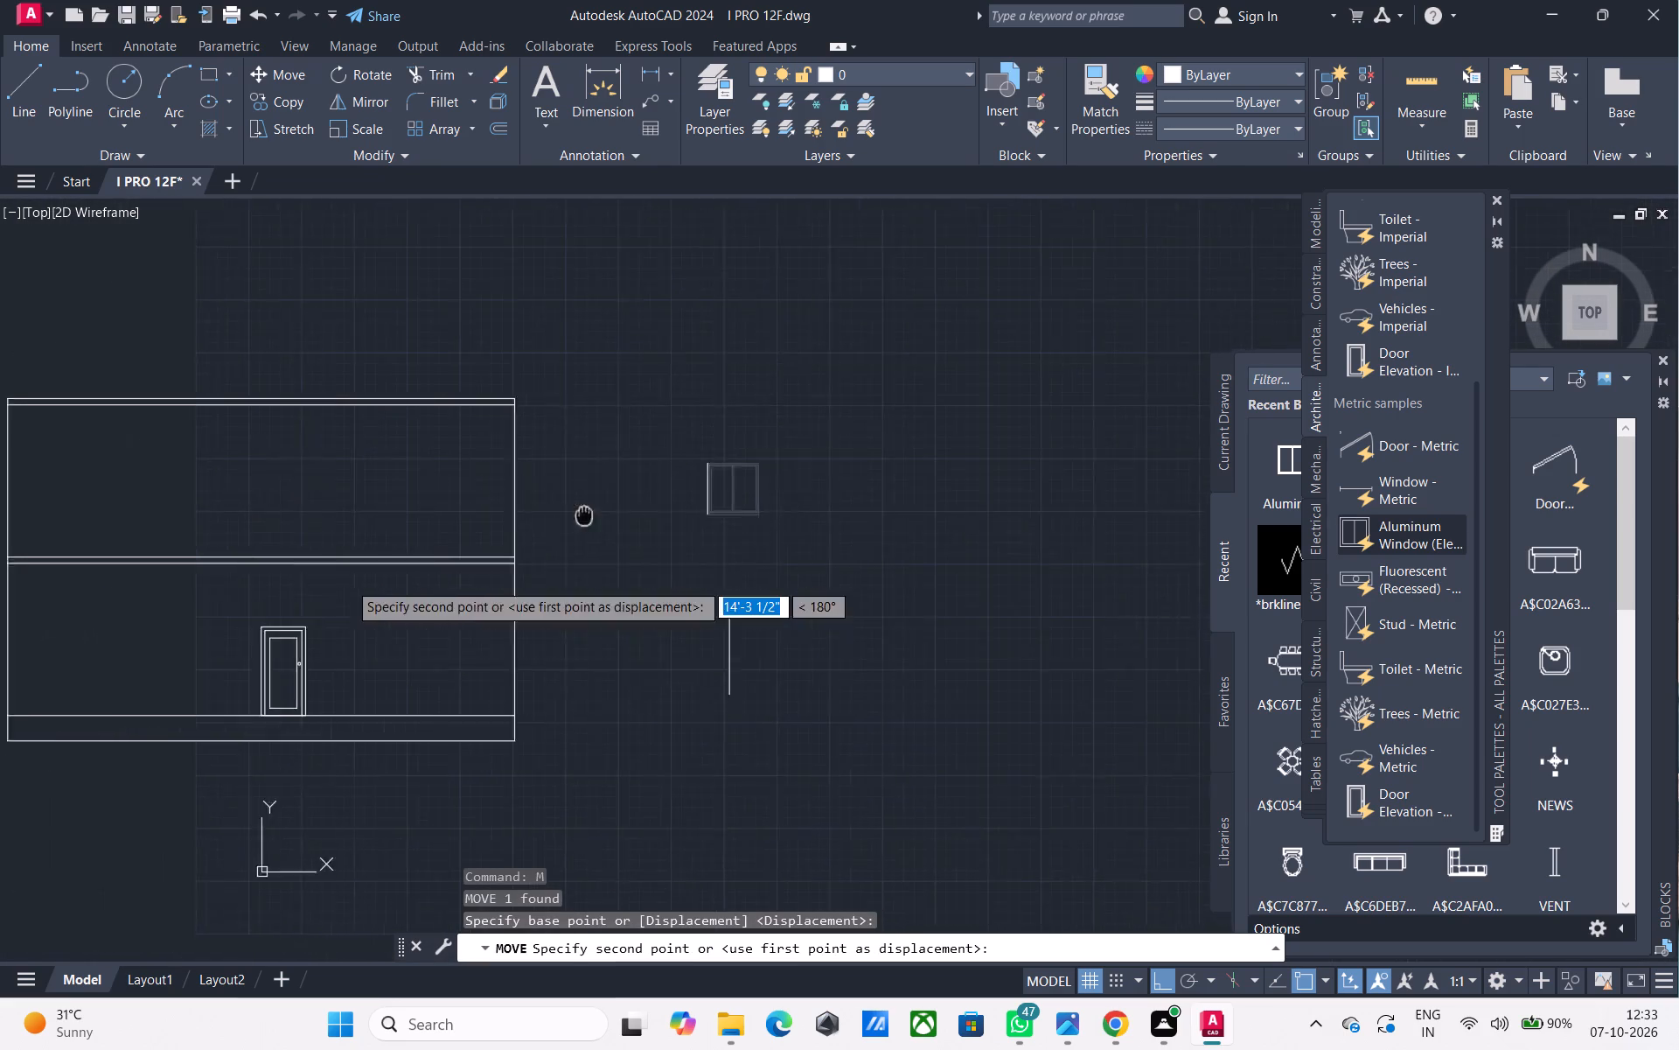
middle_drag(616, 504, 617, 502)
key(F8)
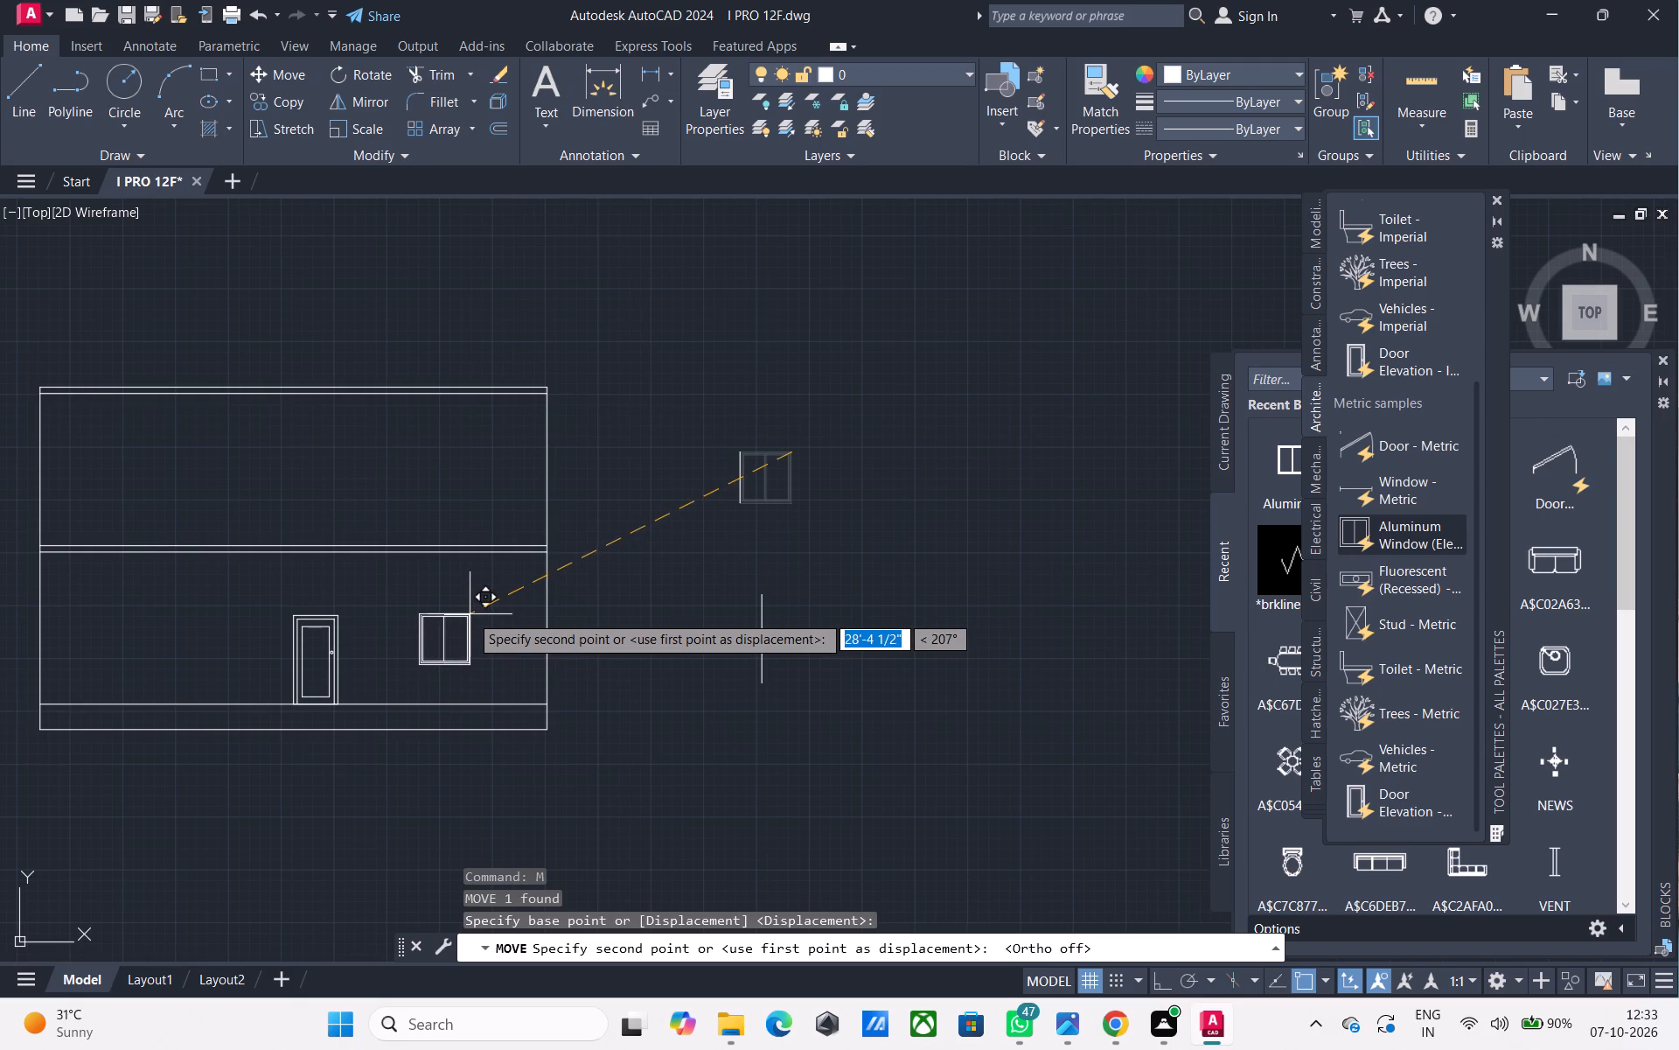
click(470, 614)
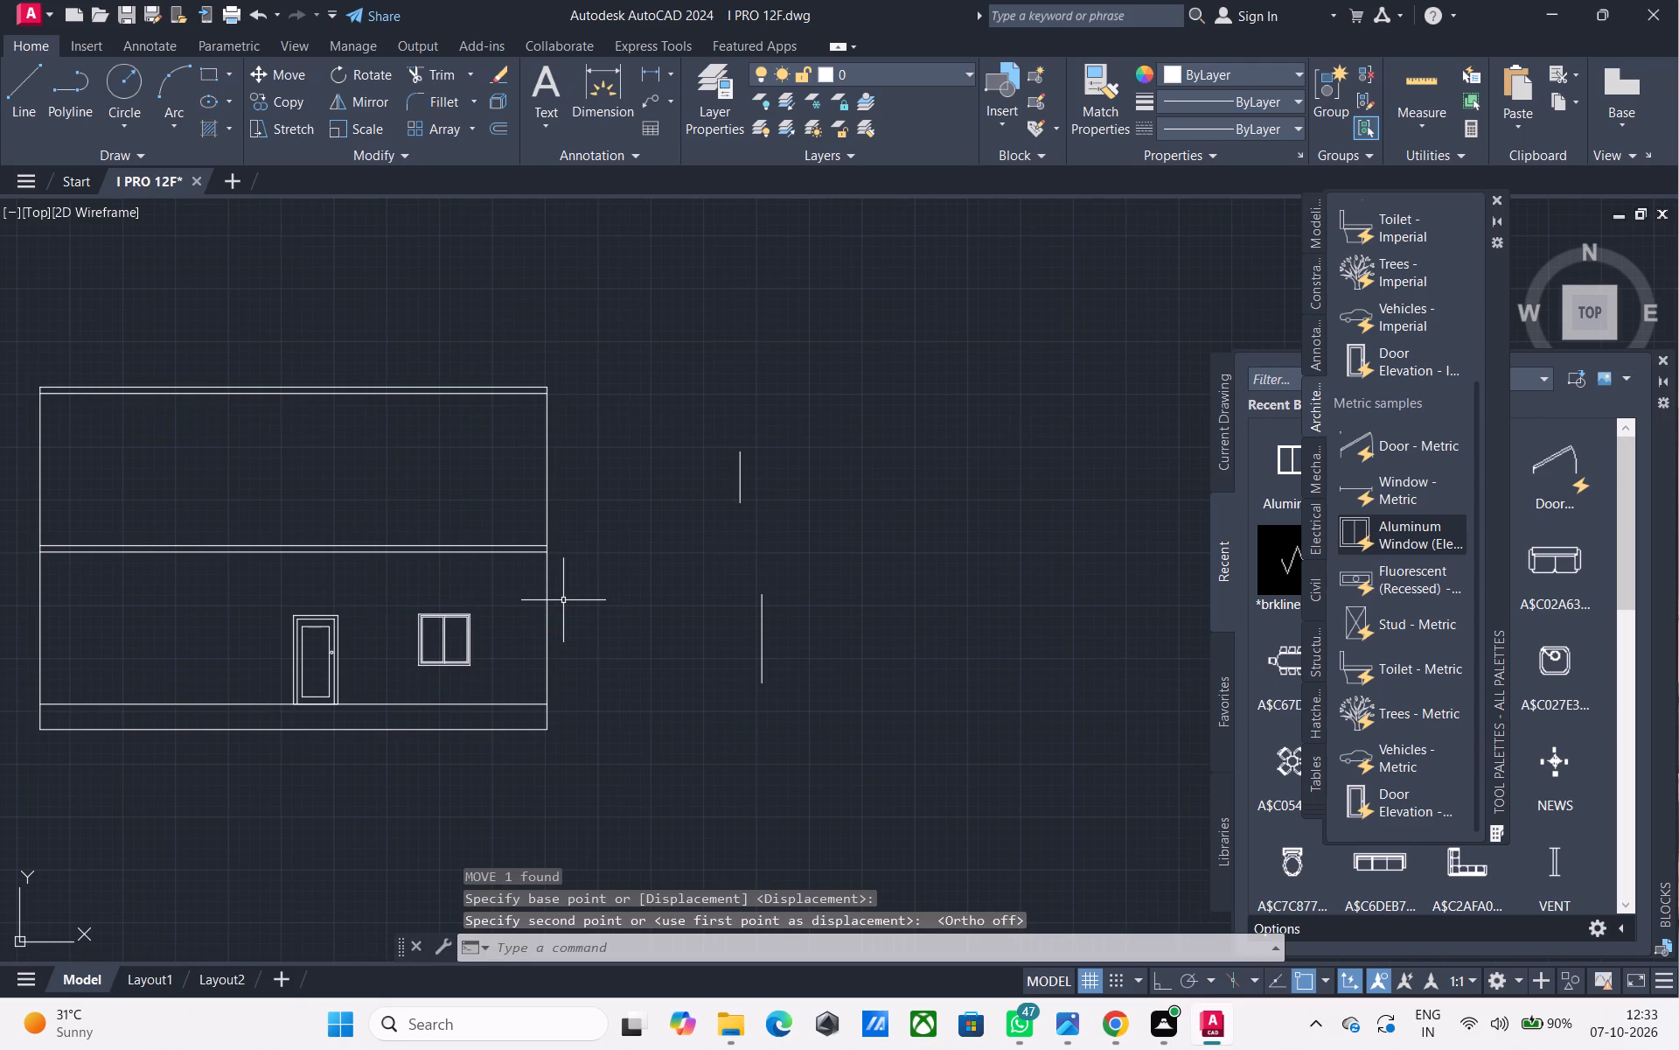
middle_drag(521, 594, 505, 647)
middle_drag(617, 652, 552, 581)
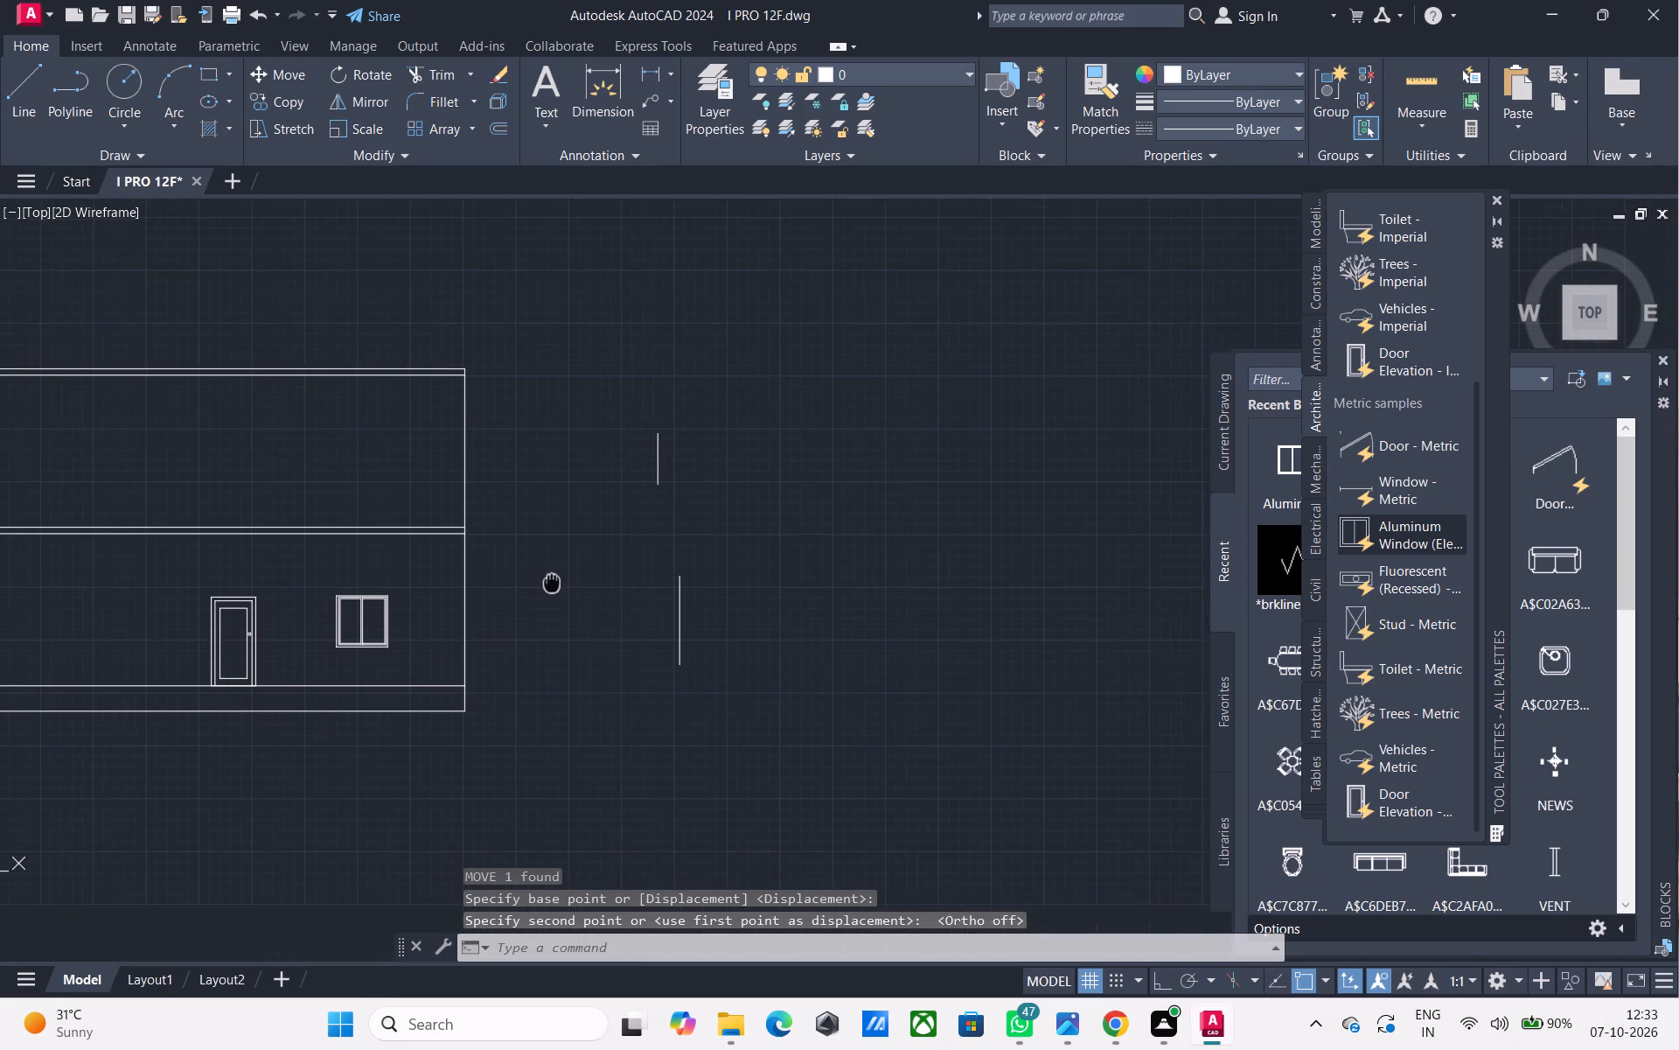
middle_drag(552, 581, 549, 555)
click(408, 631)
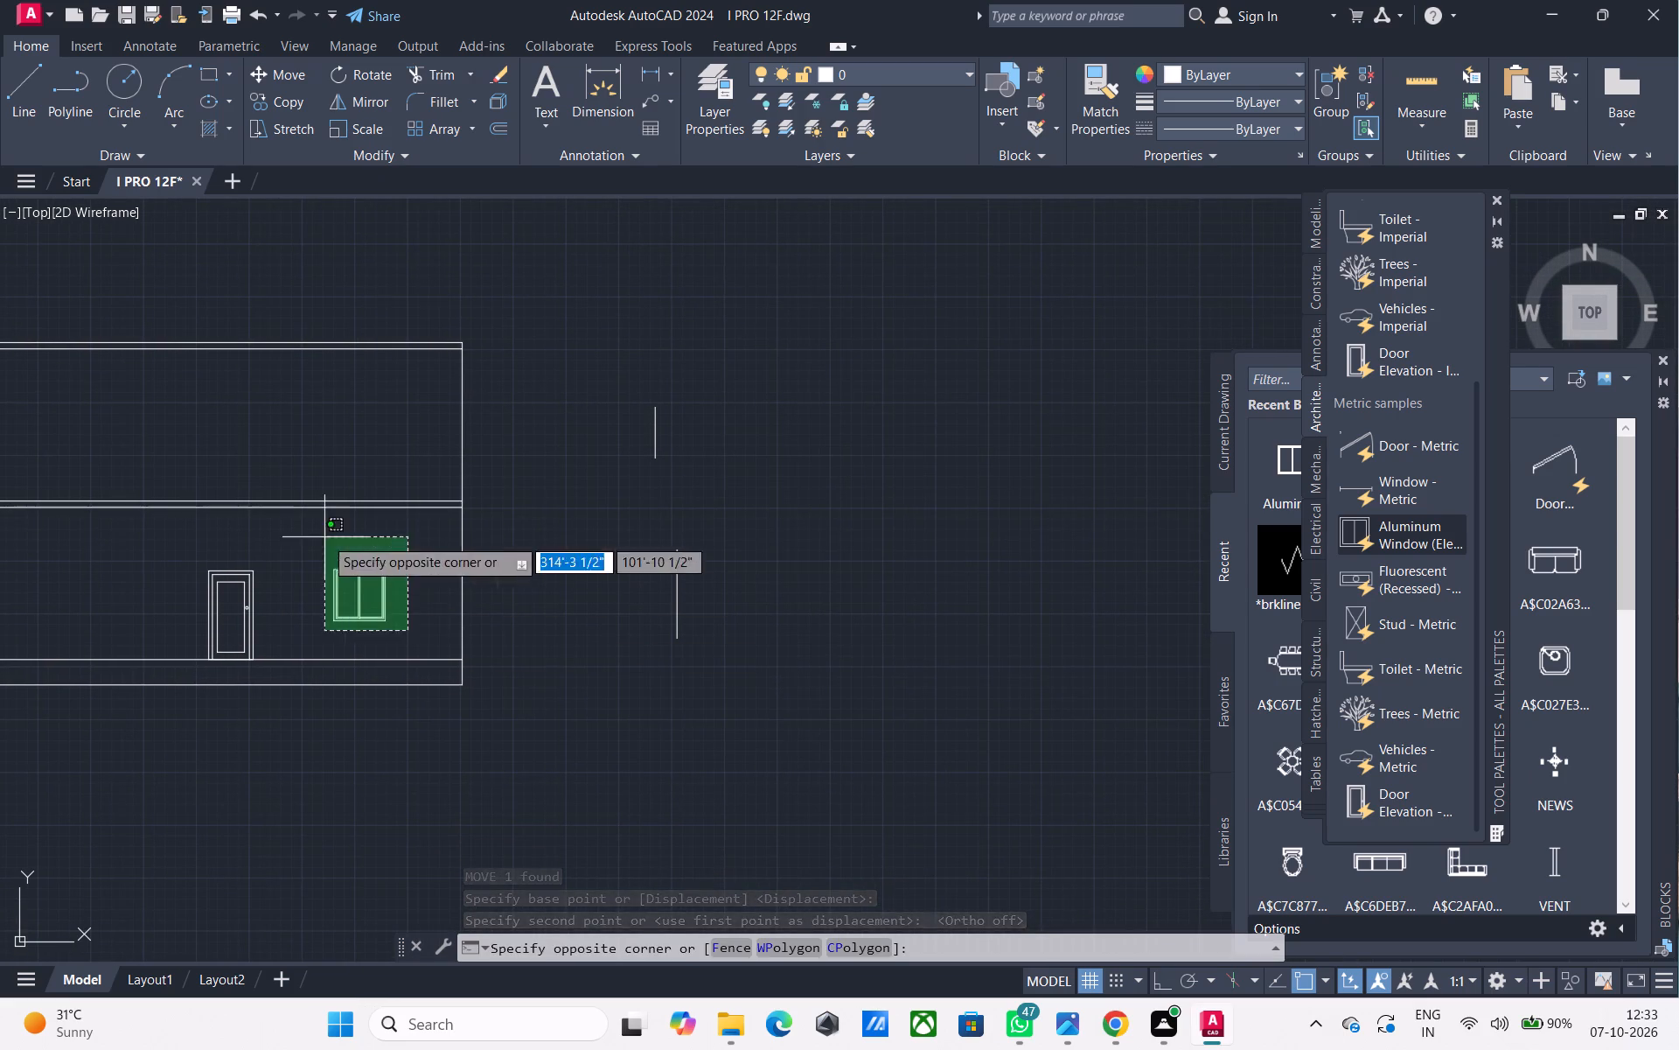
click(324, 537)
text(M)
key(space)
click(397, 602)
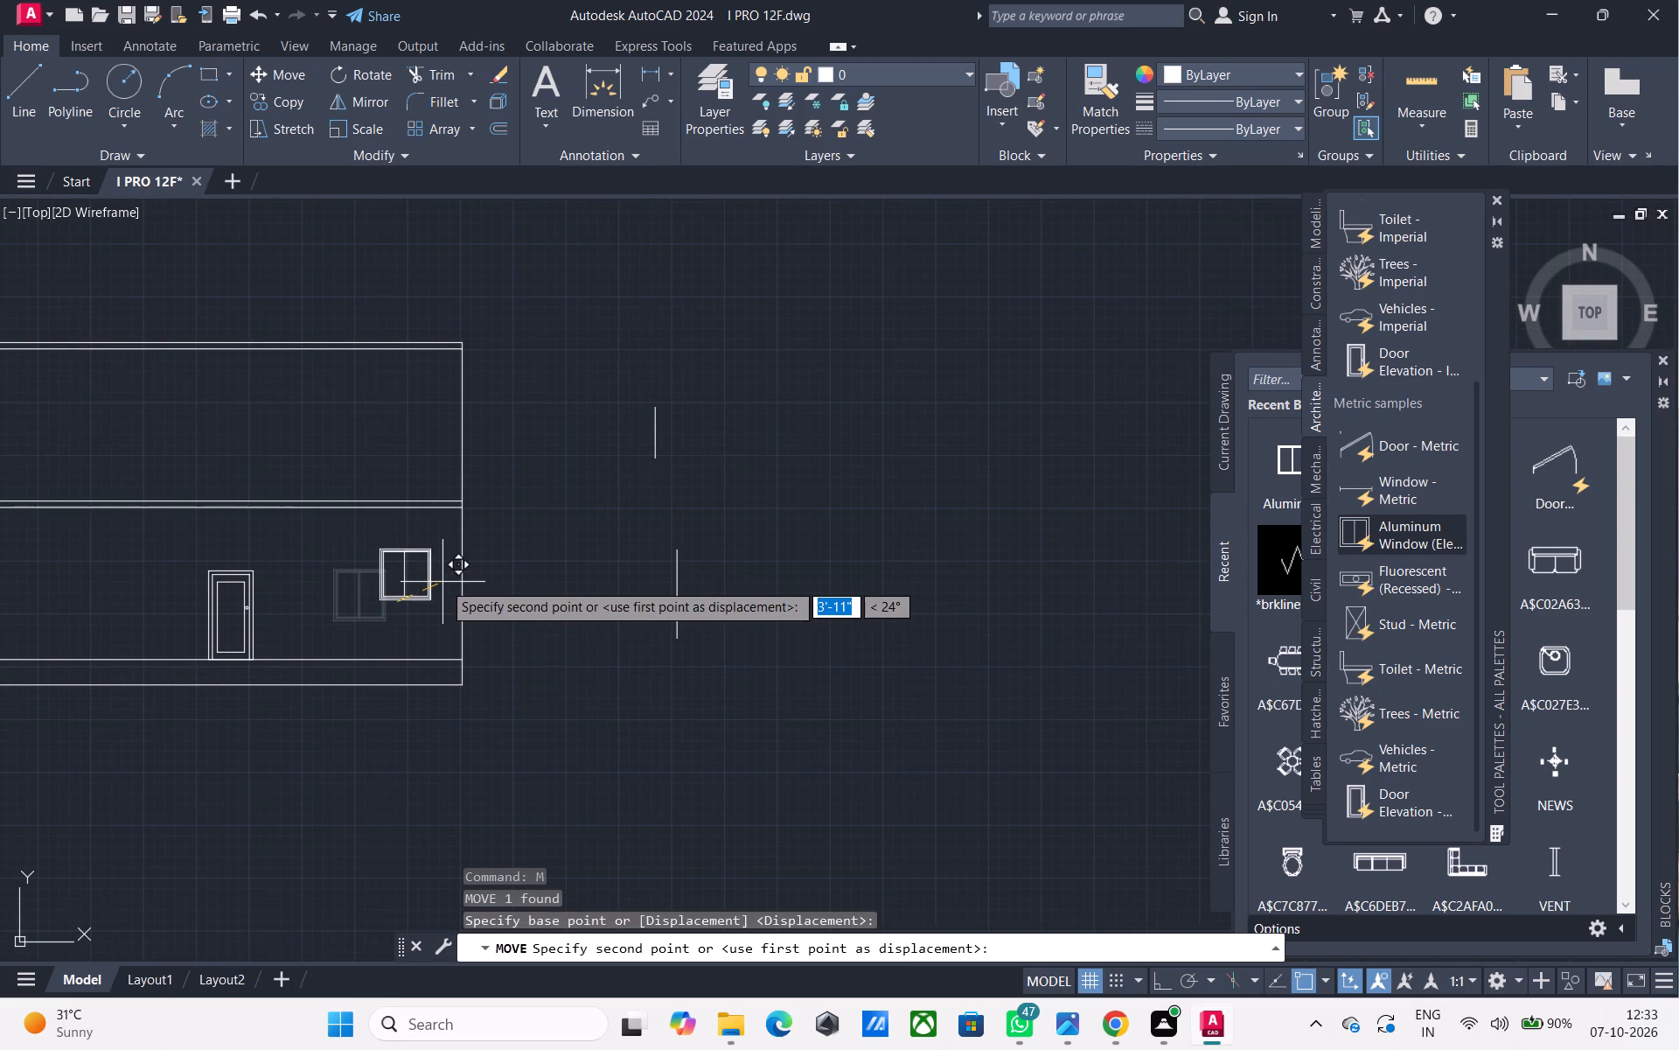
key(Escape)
Copy the ground-storey window into the empty area beside the elevation and erase the surplus overlapping copy.
drag(391, 627, 383, 624)
click(360, 598)
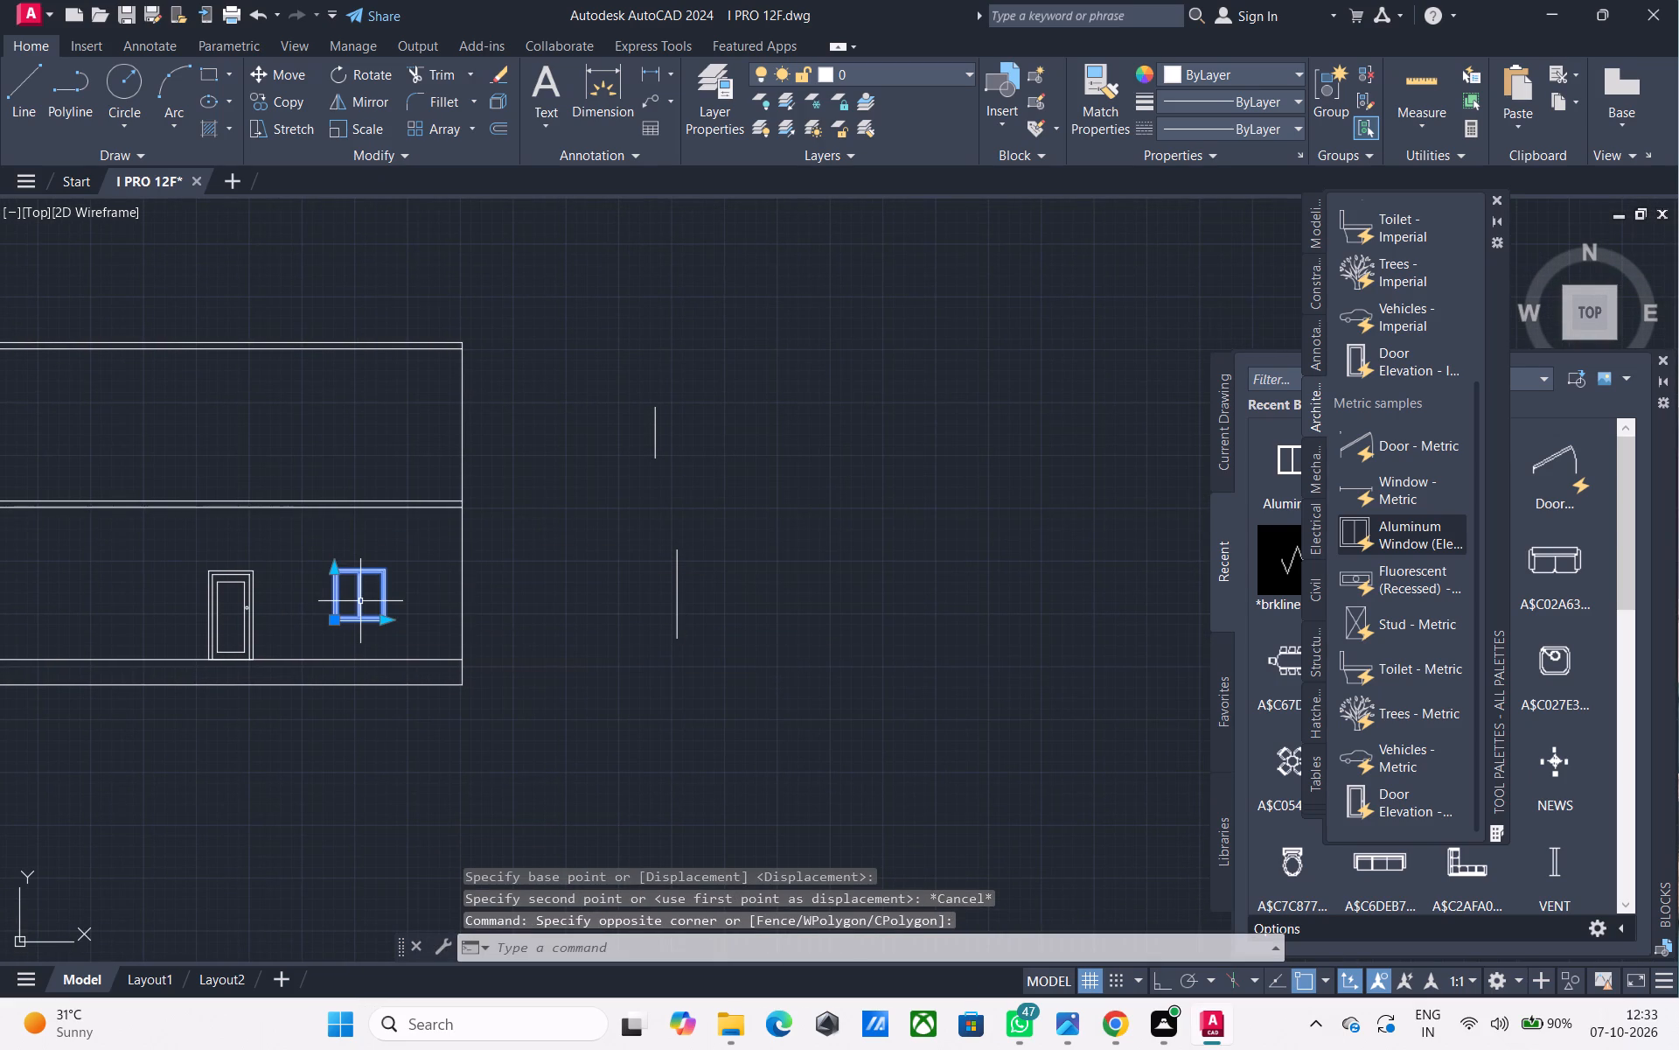
key(c)
text(O)
key(space)
click(360, 605)
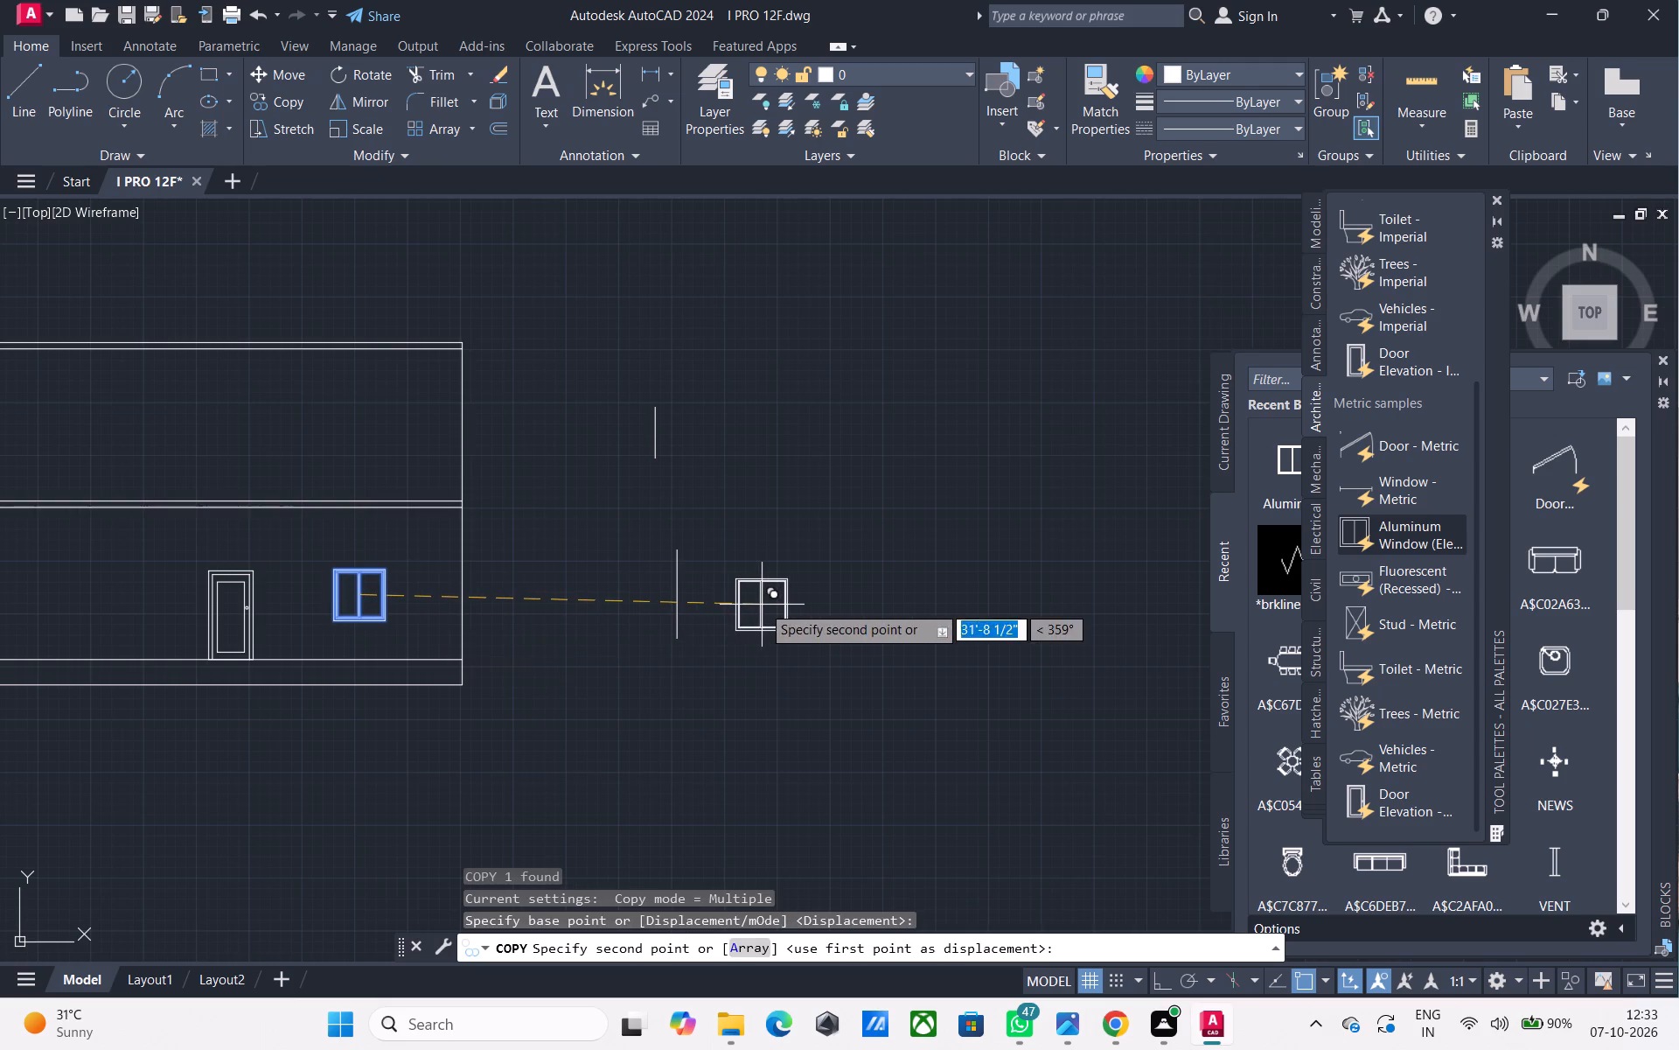
click(762, 605)
click(799, 645)
key(Escape)
click(819, 672)
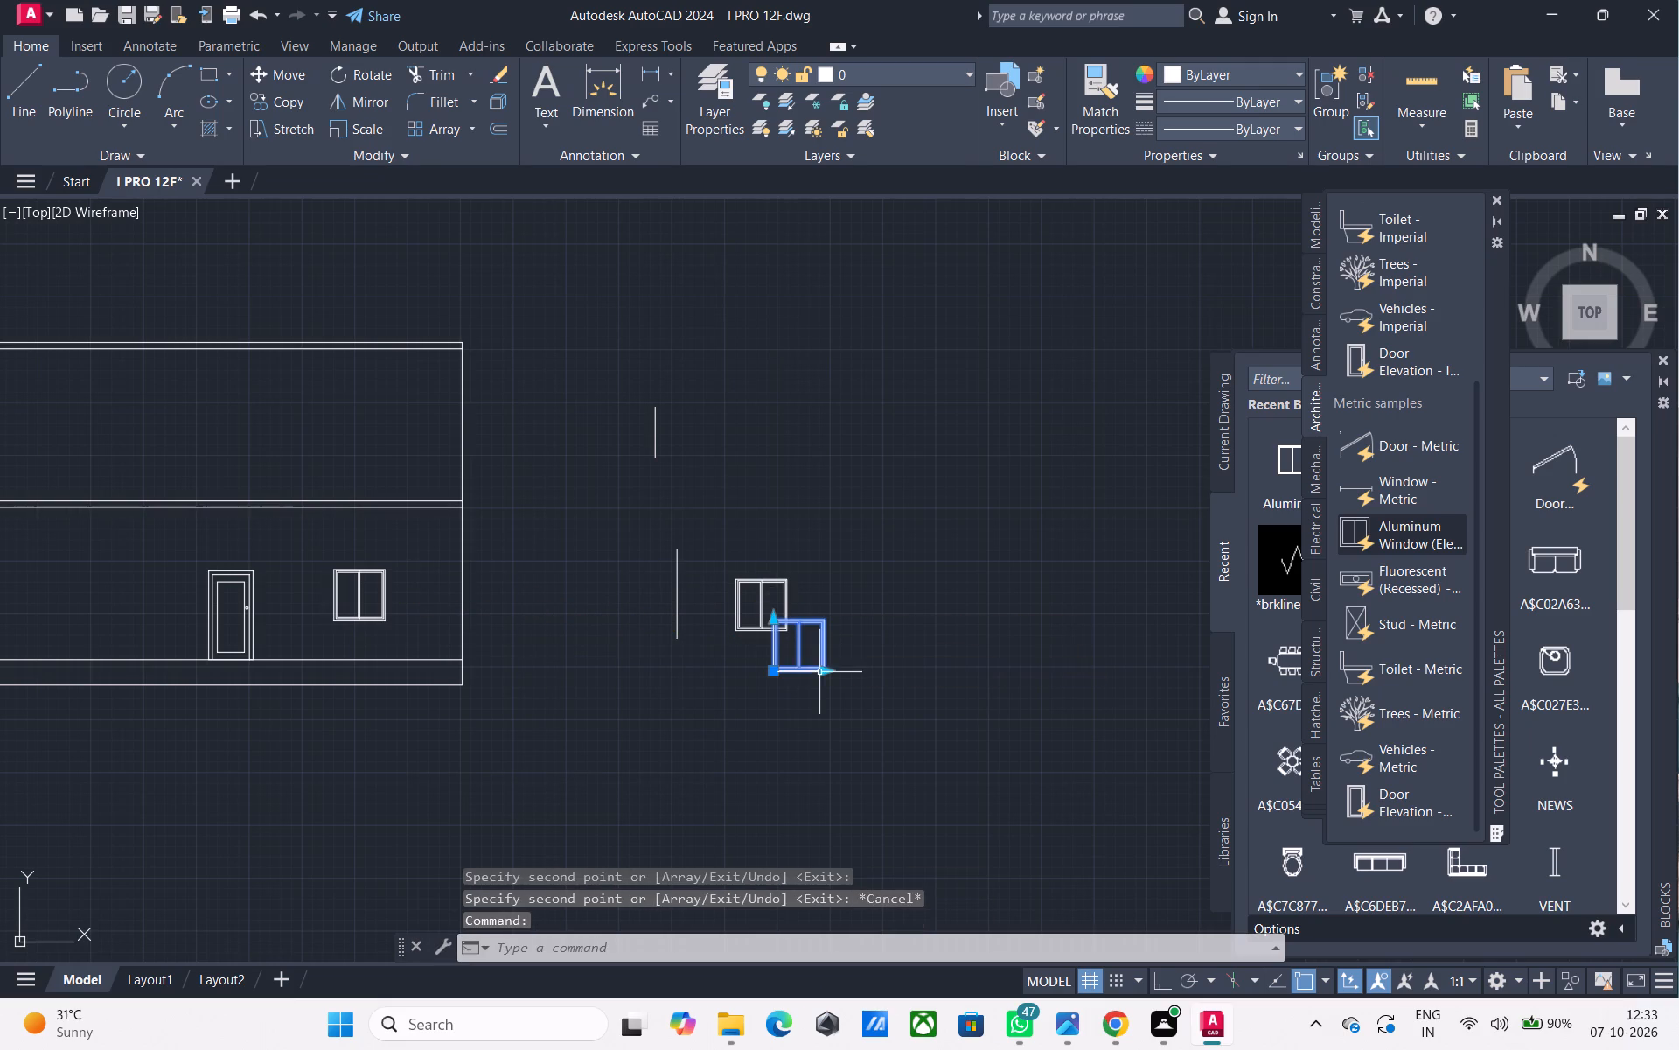
key(Delete)
Copy the spare window from its lower-left corner to its upper-left corner, stacking a second one directly above it.
click(813, 661)
click(740, 557)
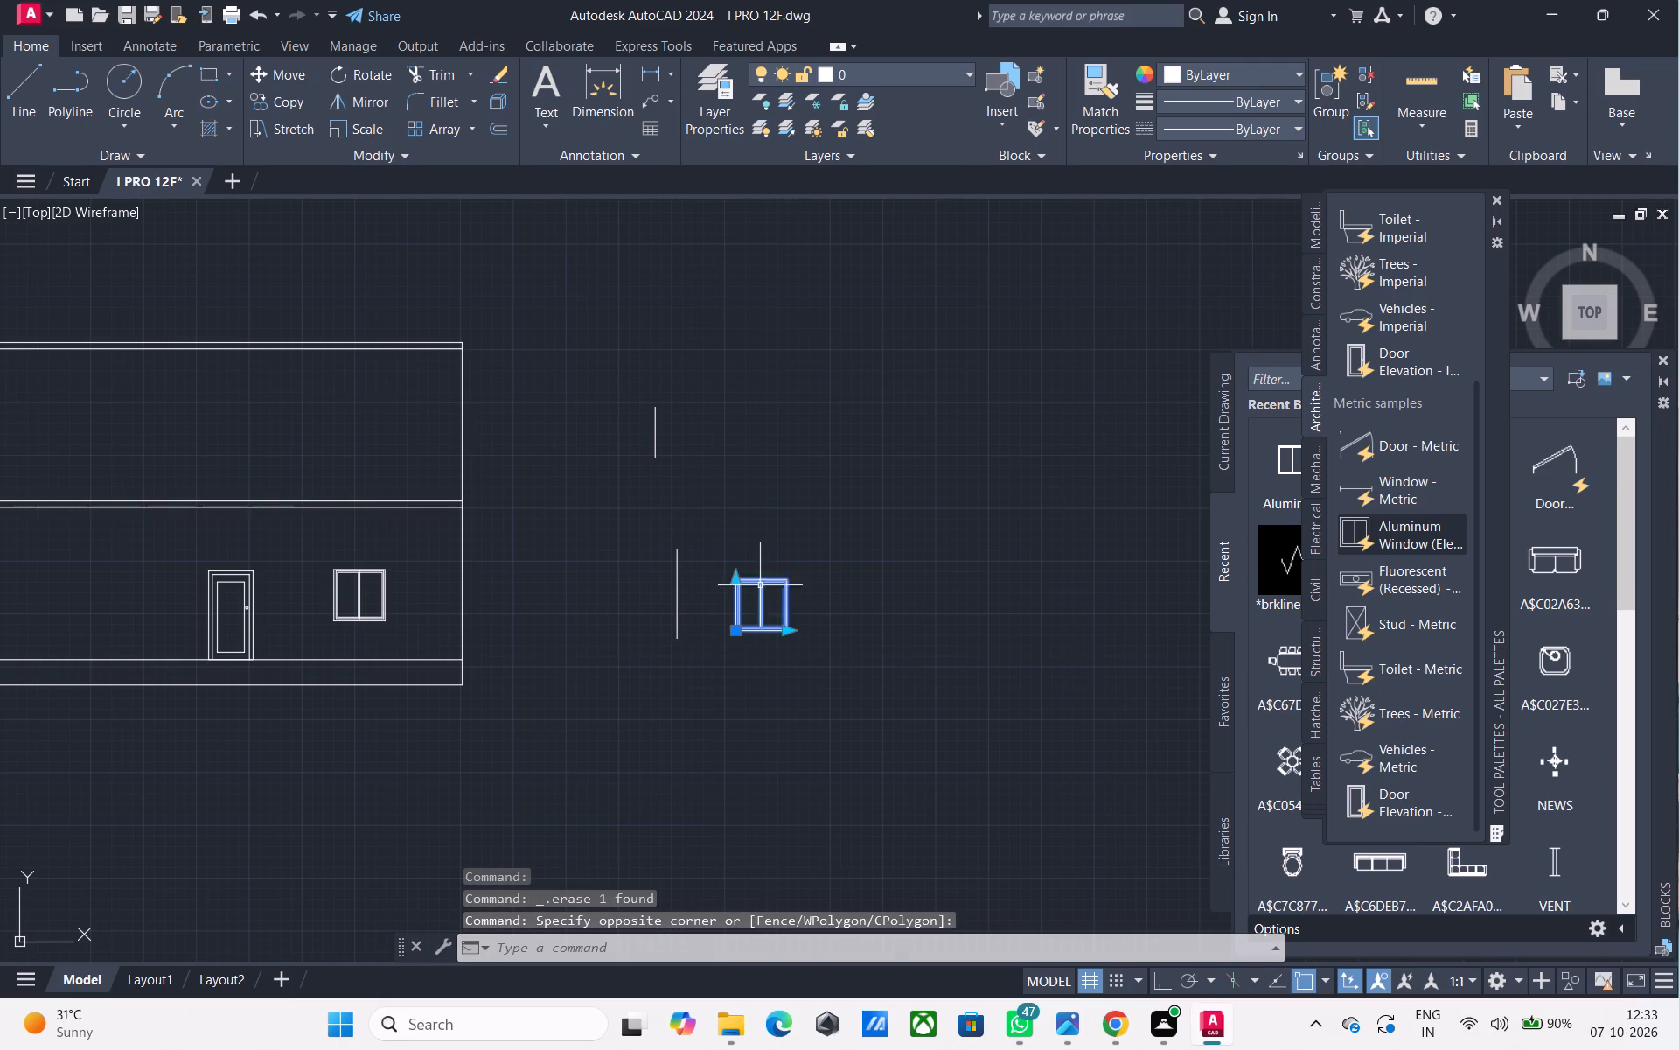
text(CO)
key(space)
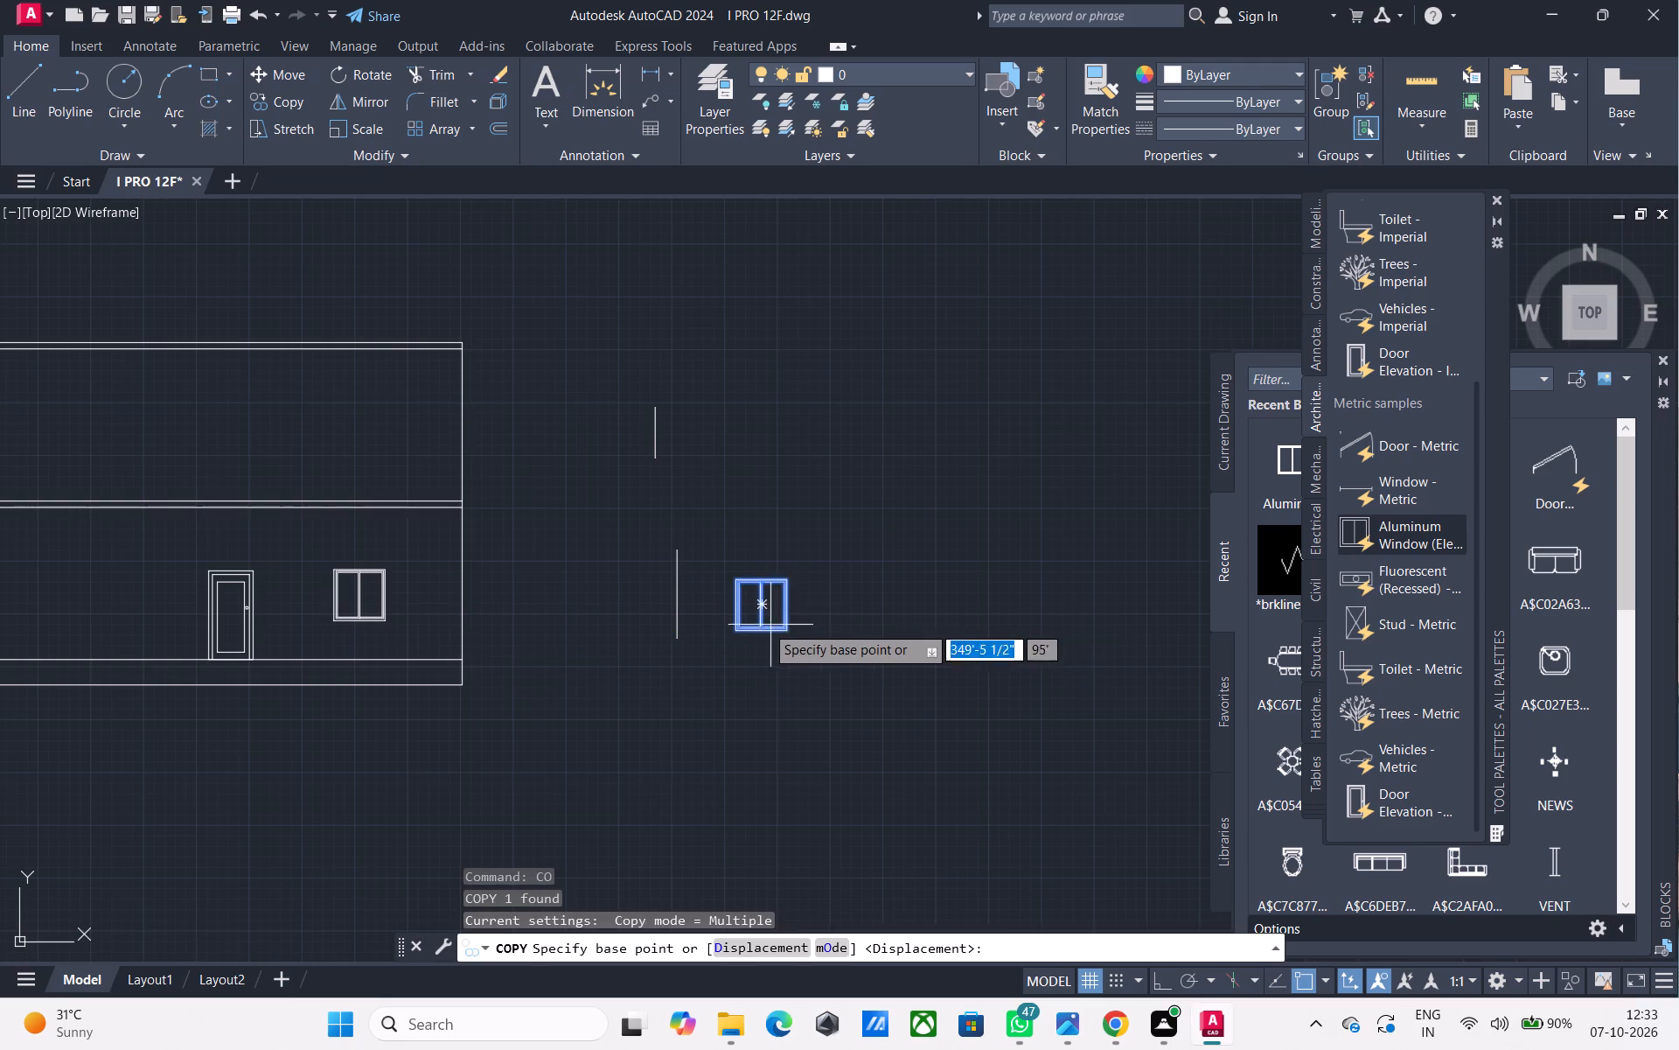
scroll(749, 623, up, 3)
click(688, 661)
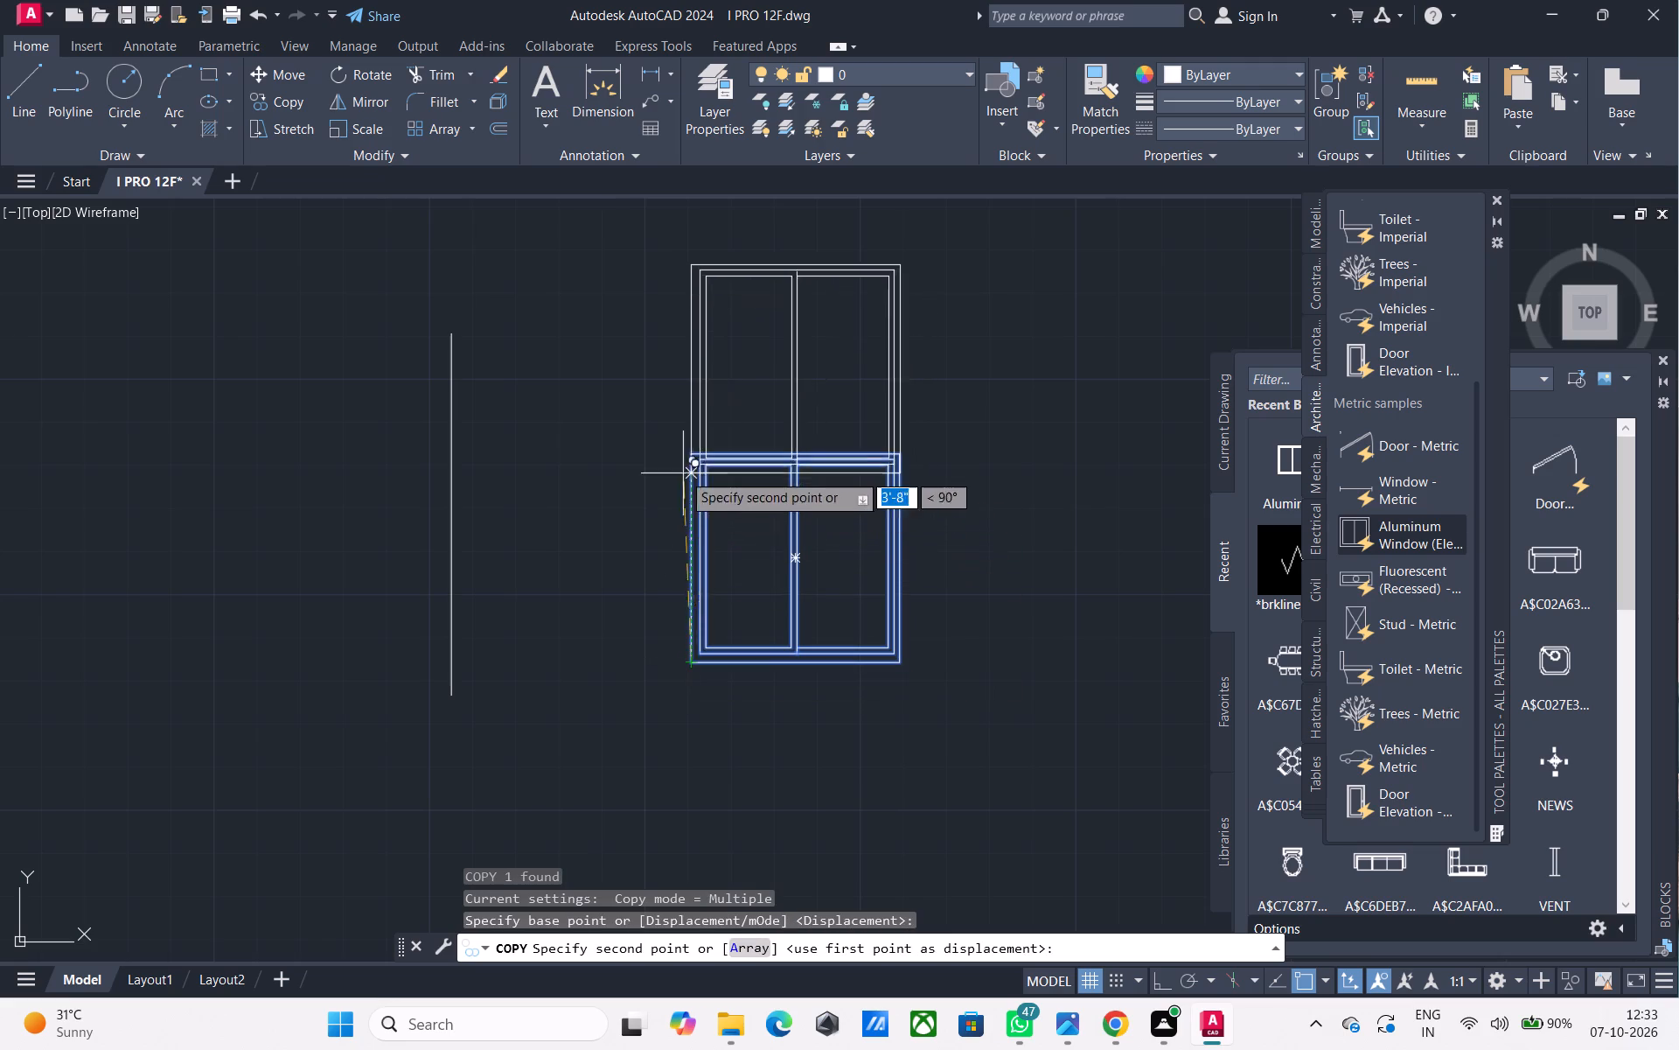
click(691, 452)
key(Escape)
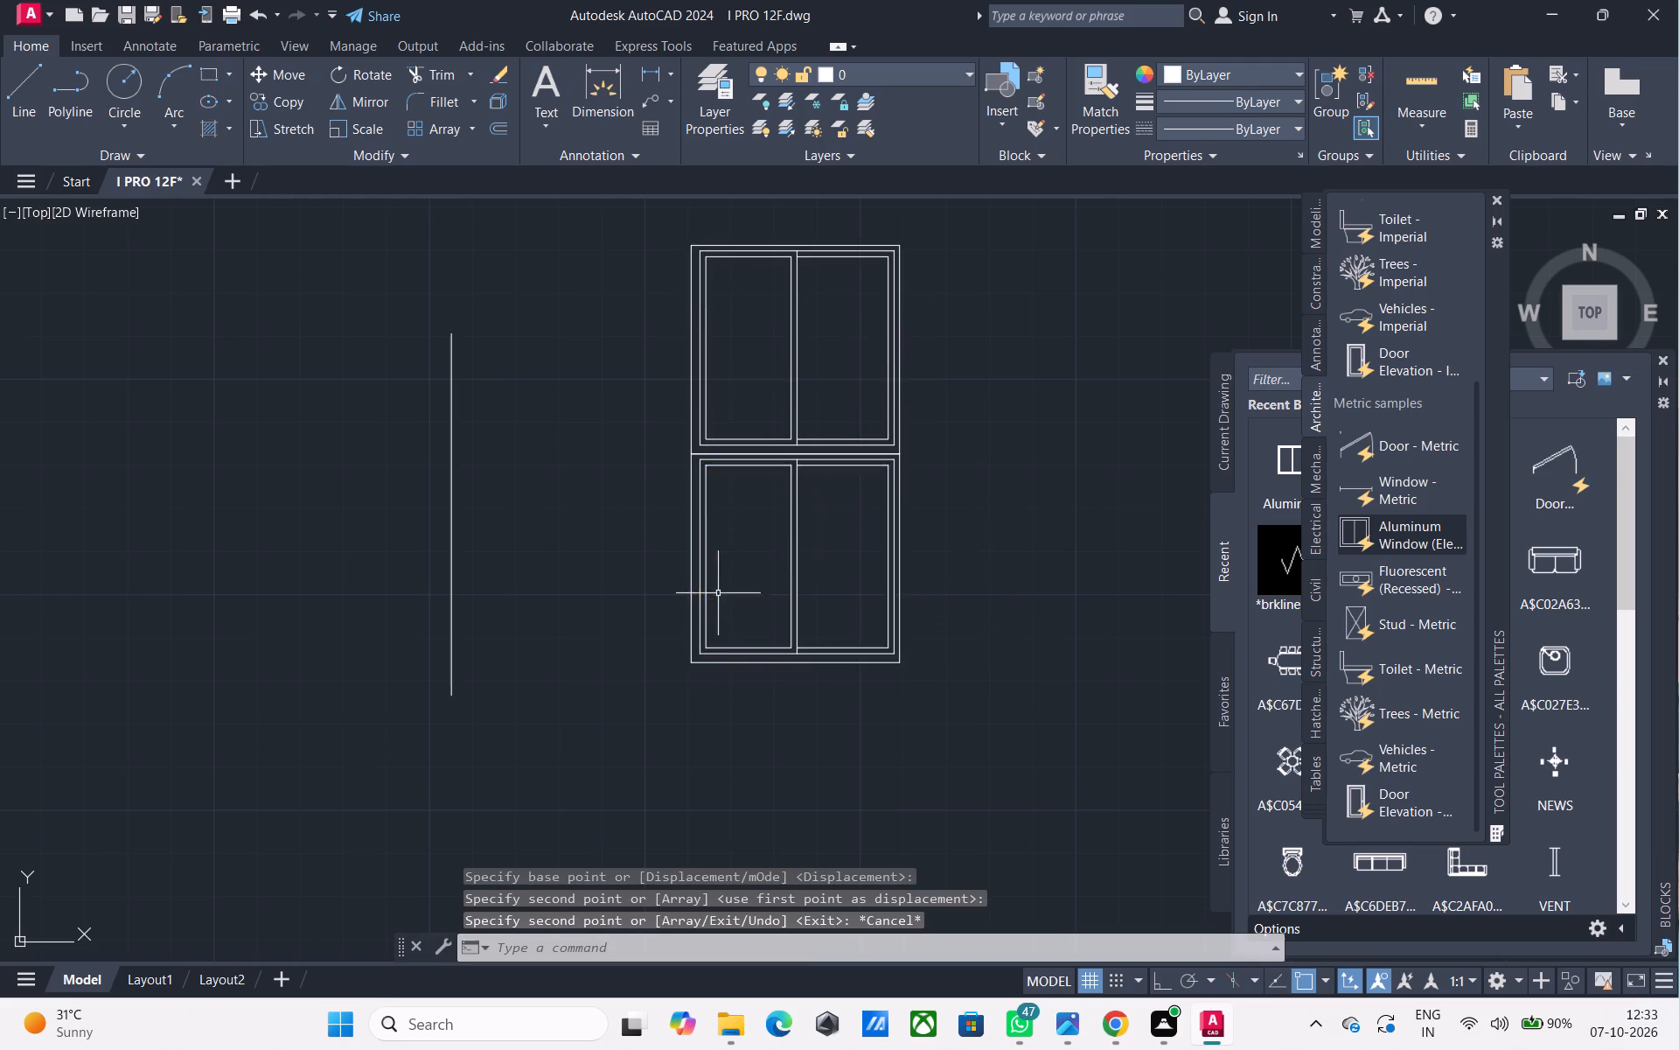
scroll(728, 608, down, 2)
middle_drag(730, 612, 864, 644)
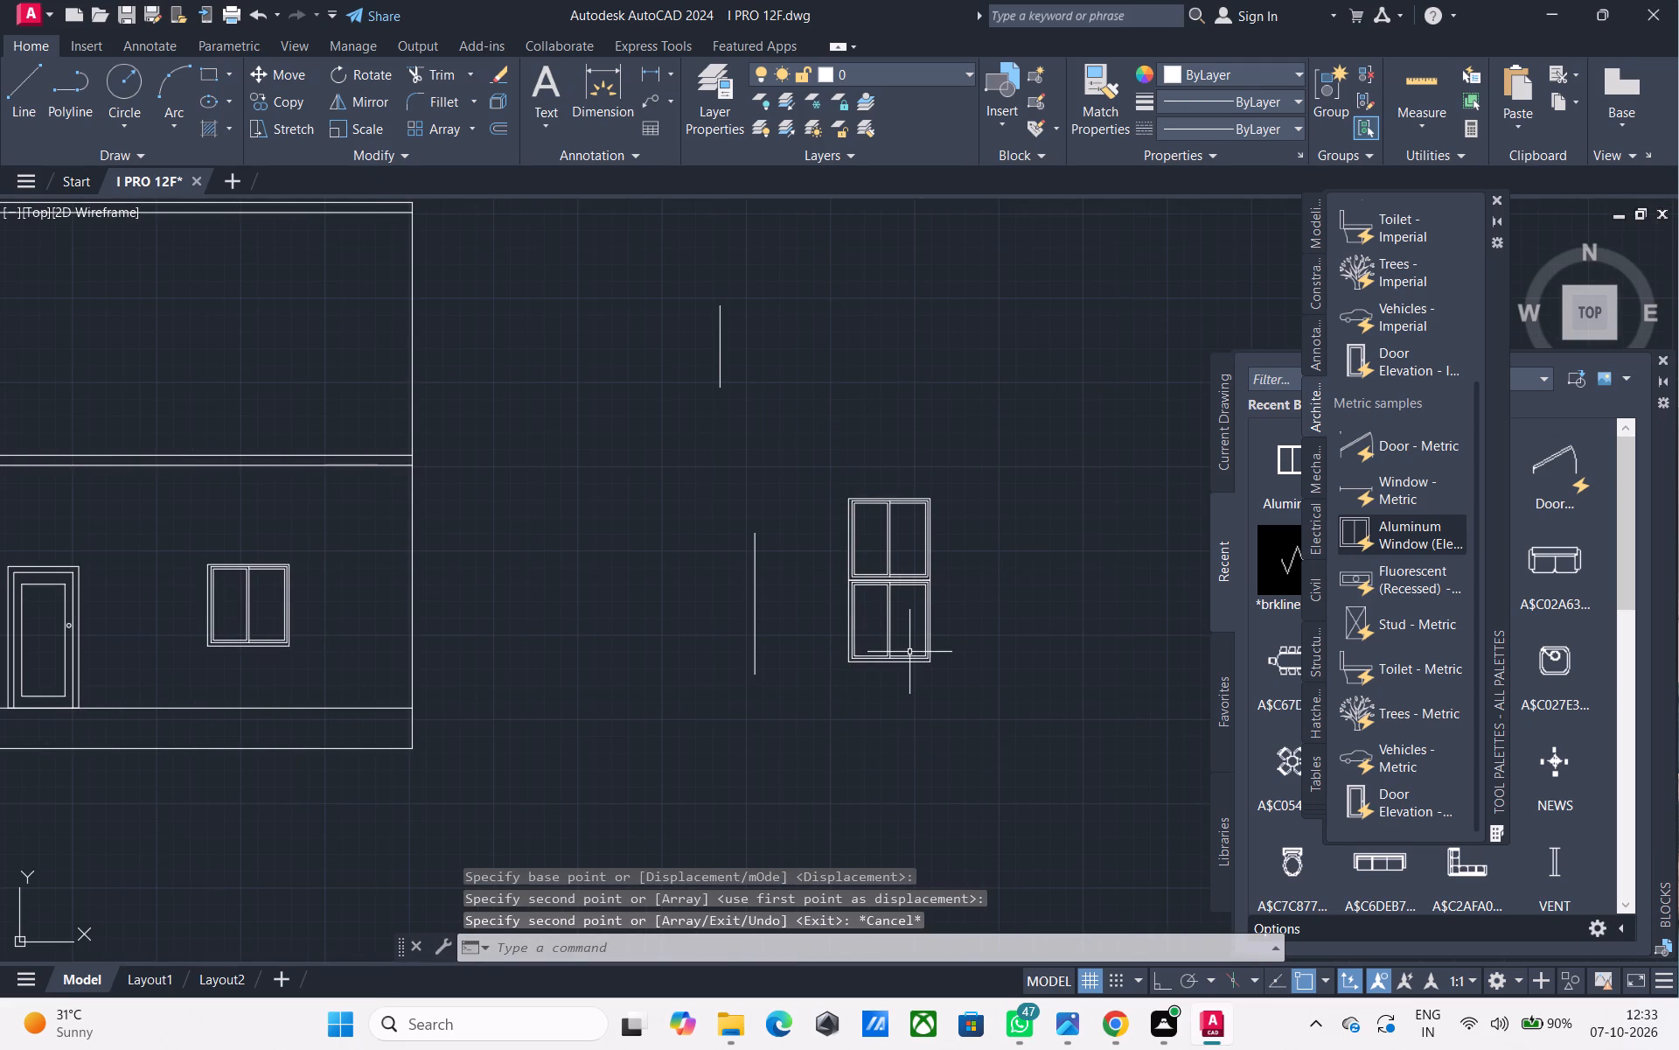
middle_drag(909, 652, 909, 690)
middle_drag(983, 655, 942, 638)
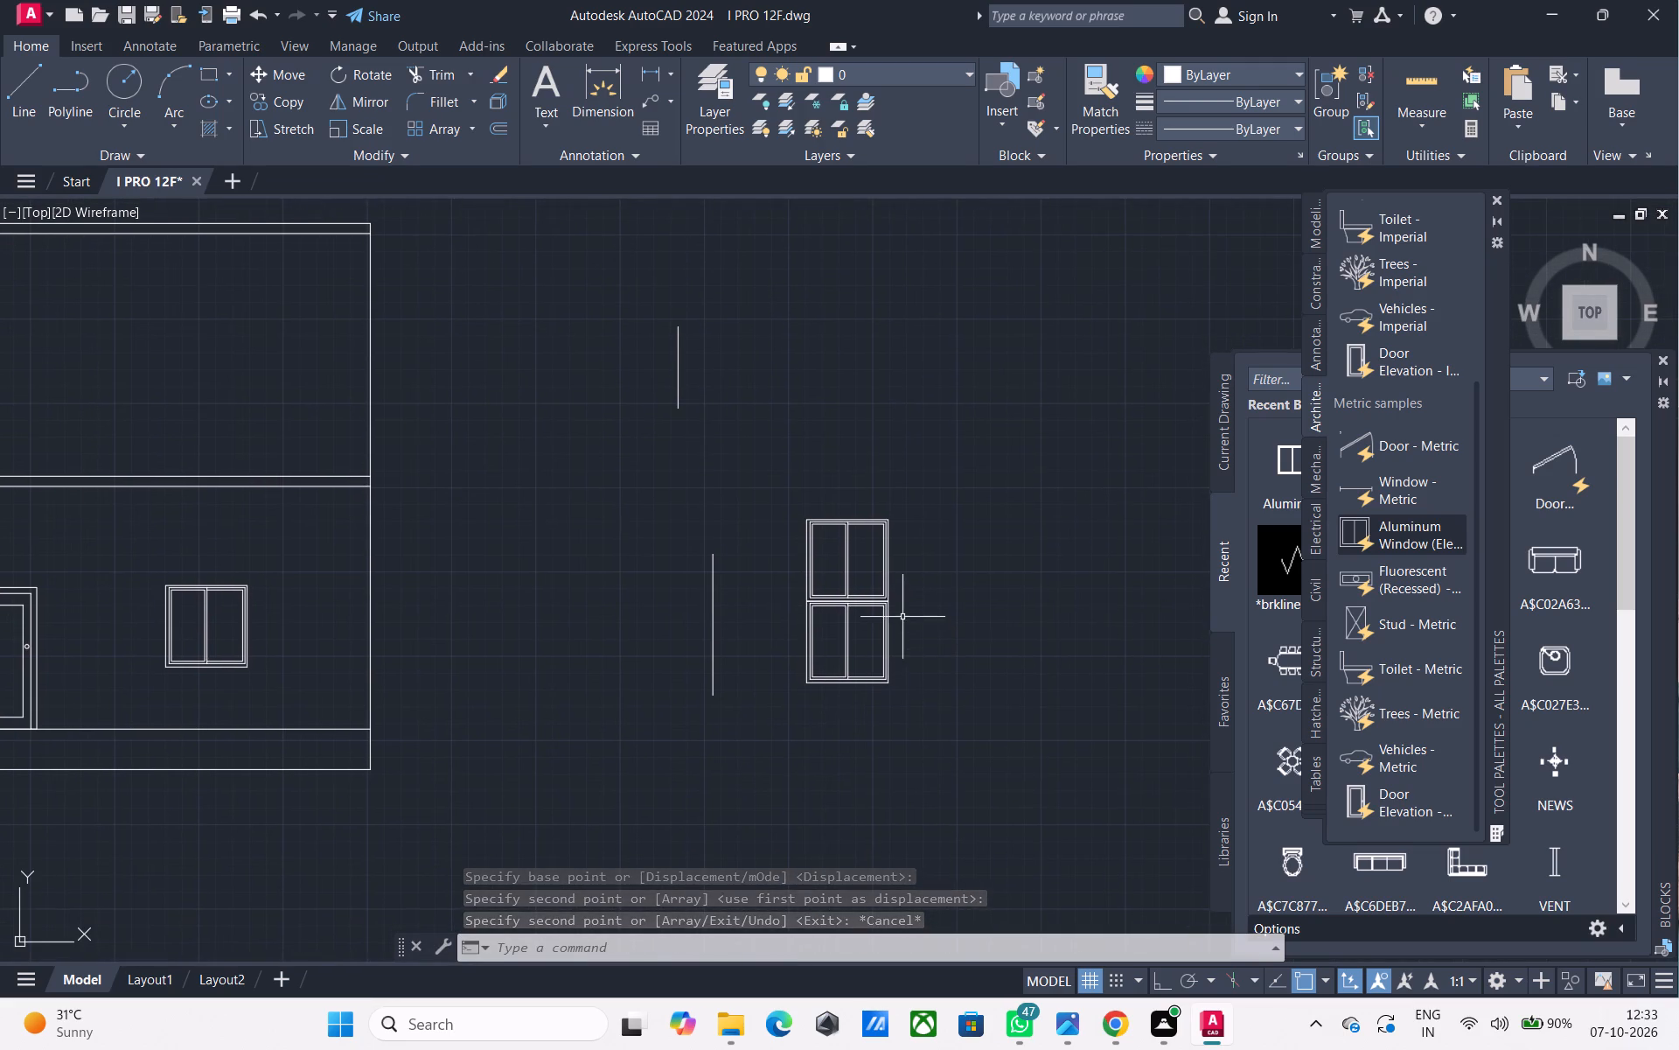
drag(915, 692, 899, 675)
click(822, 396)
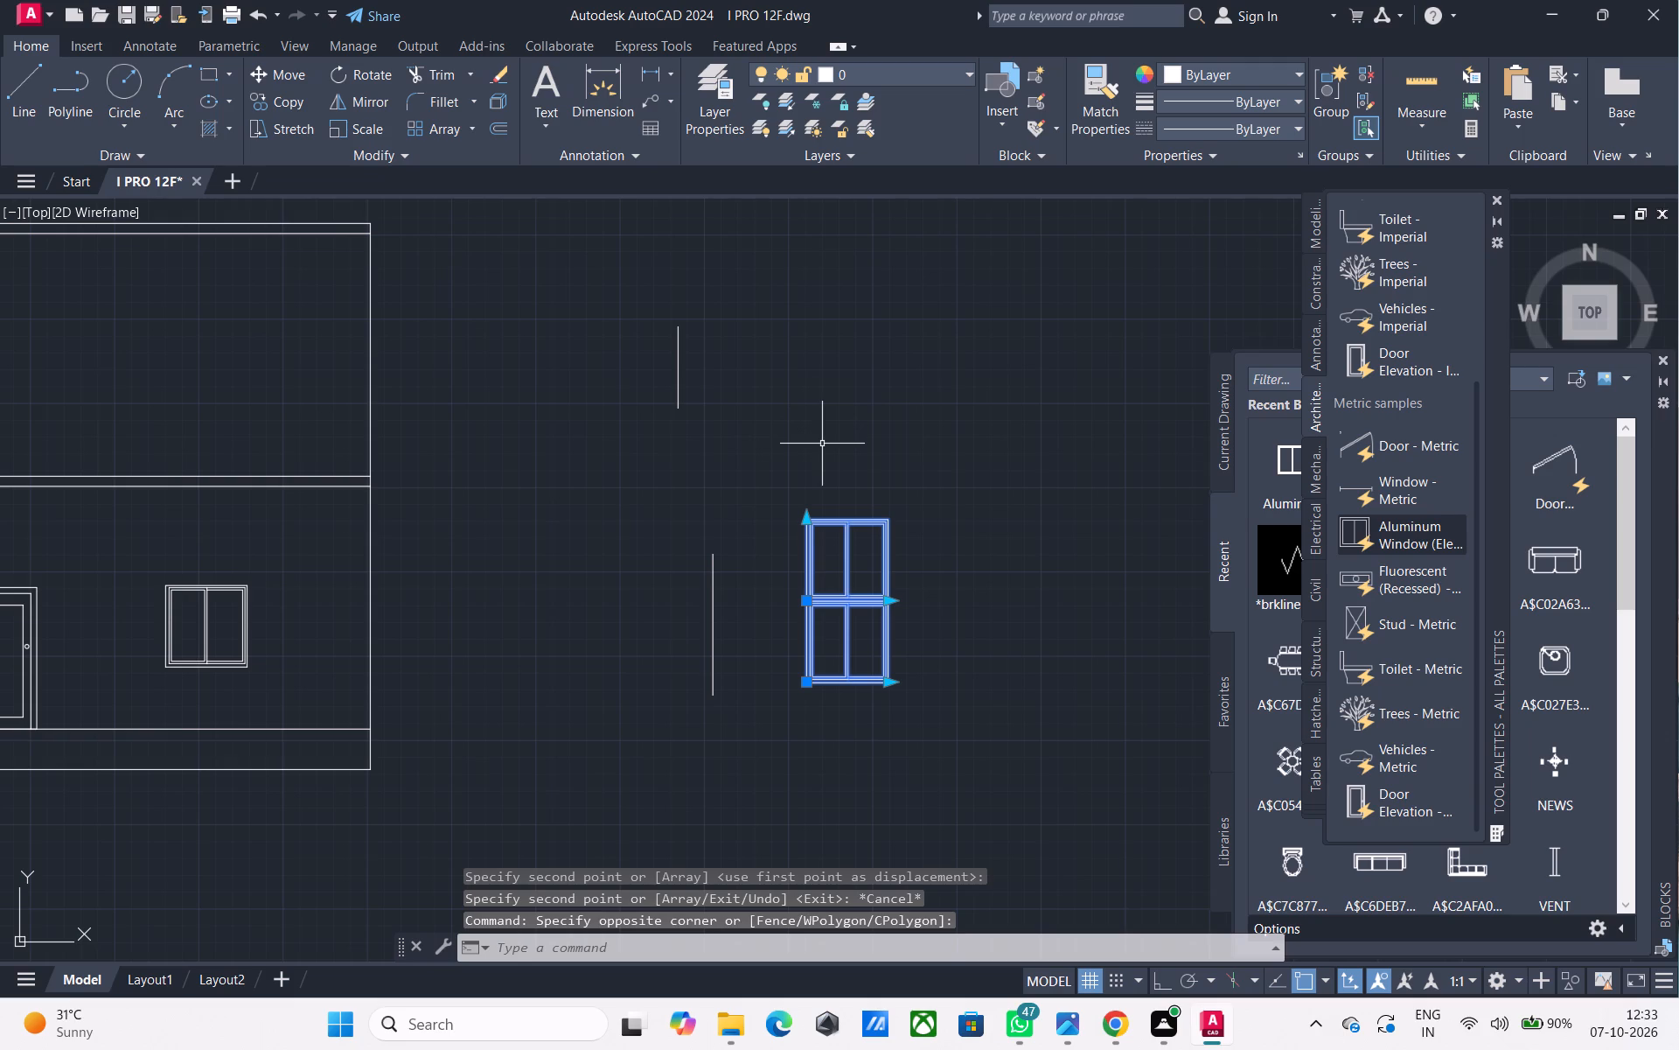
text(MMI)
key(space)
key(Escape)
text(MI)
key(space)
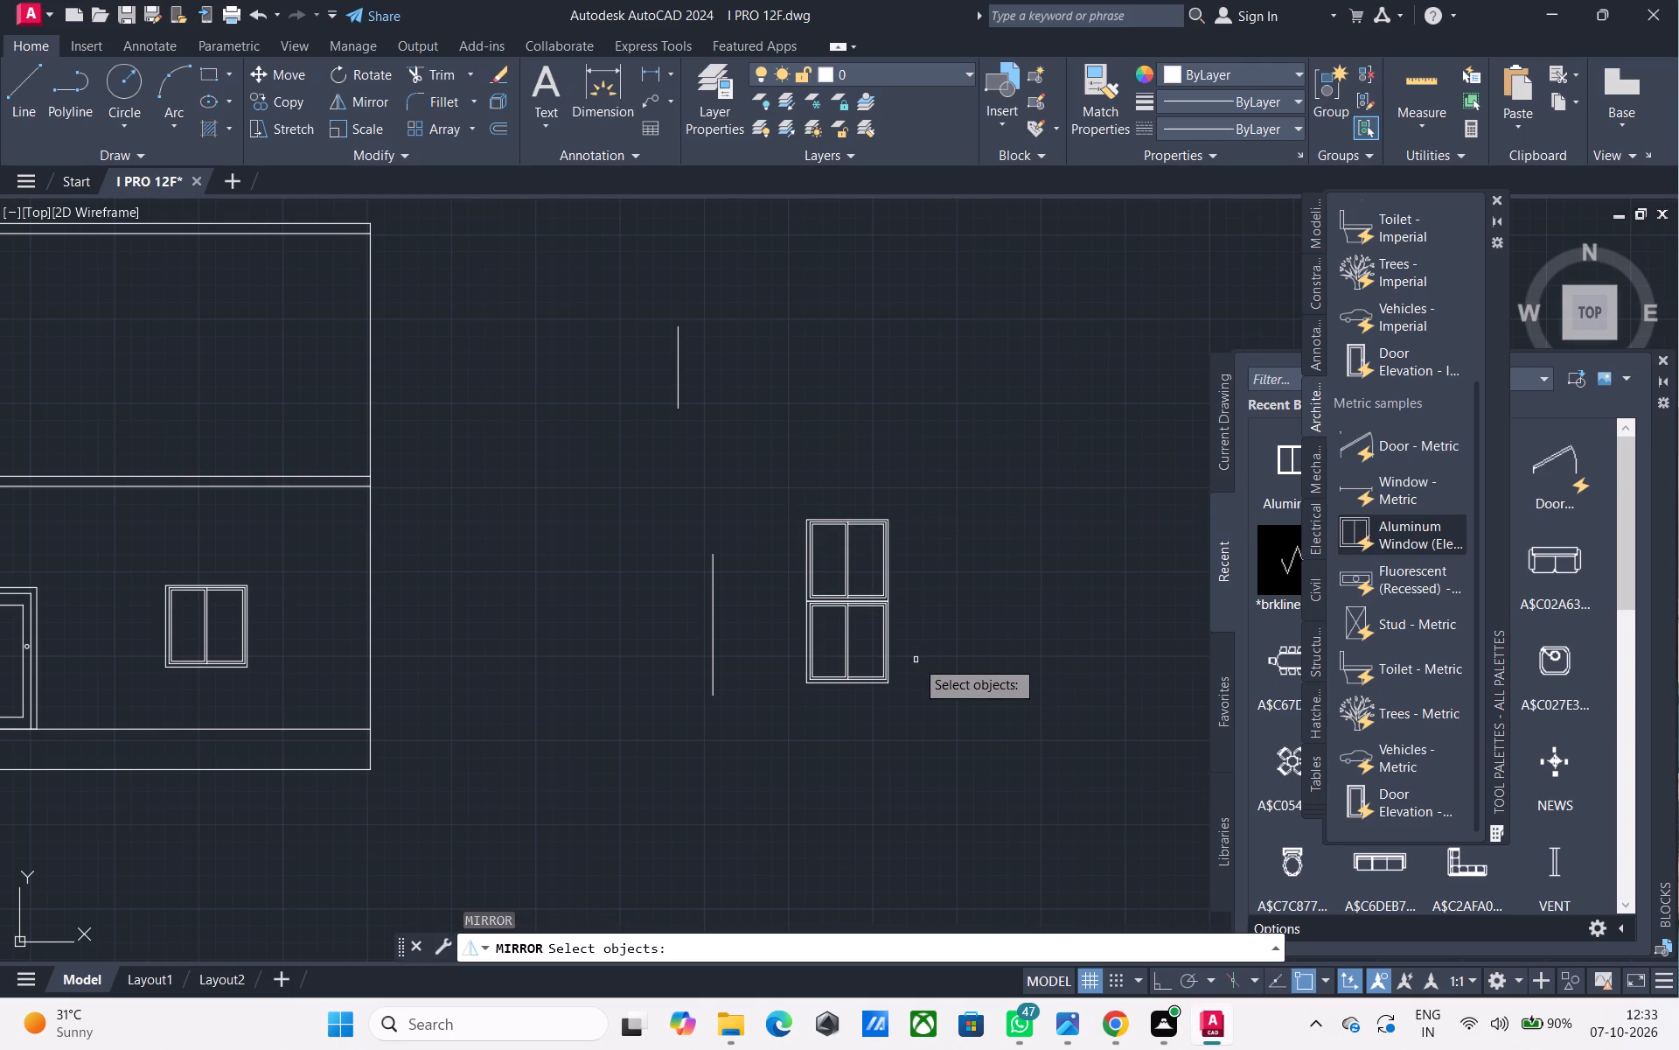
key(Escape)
Mirror the two stacked windows about their vertical right edge with ortho on, keeping the originals.
drag(936, 751, 893, 664)
click(839, 432)
text(MI)
key(space)
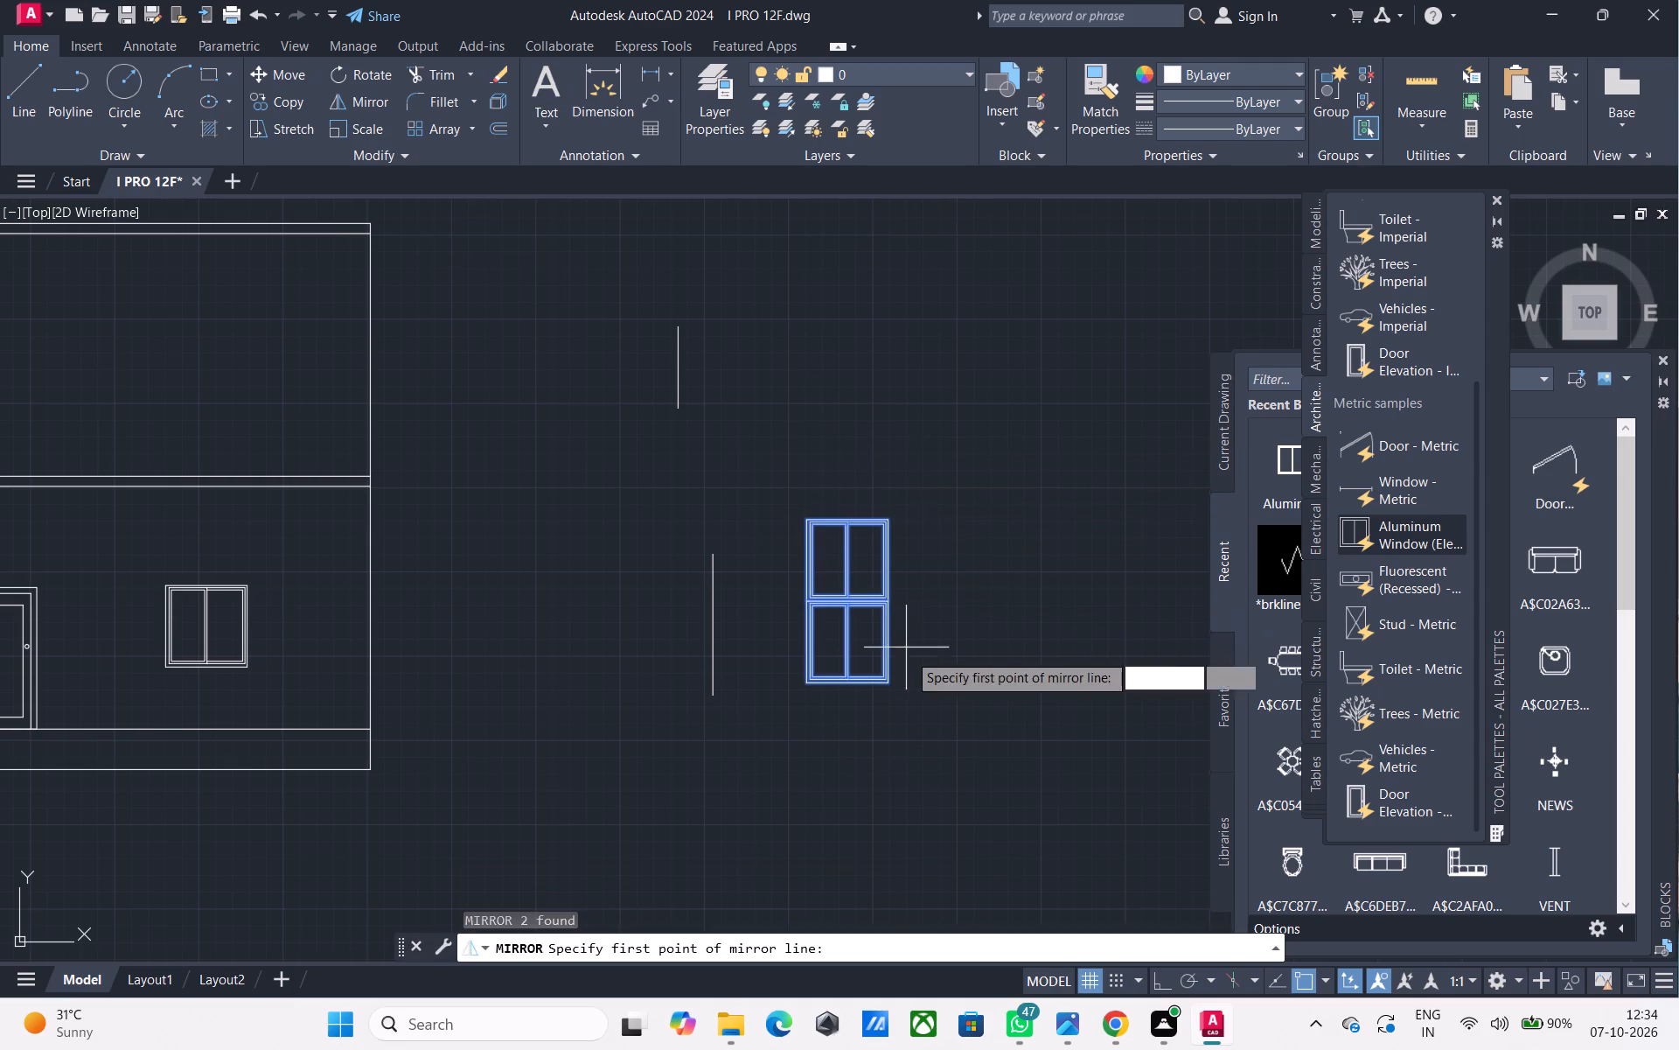
scroll(890, 695, up, 3)
click(879, 649)
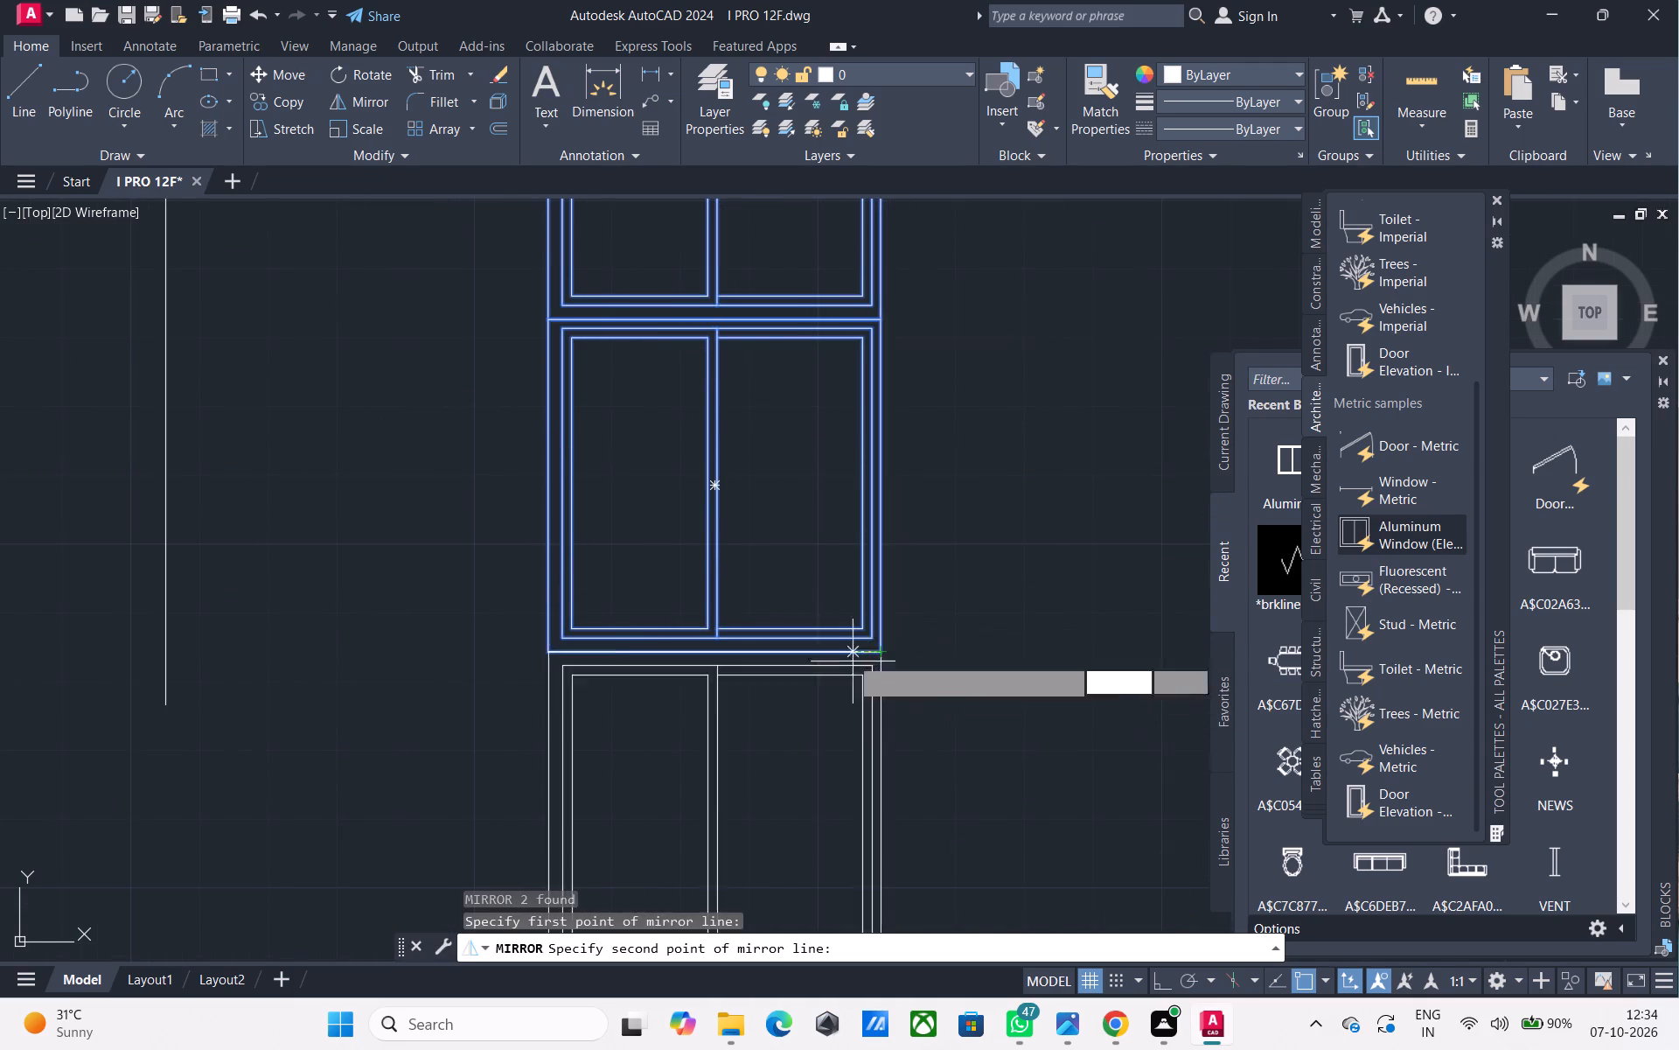
key(F8)
click(926, 619)
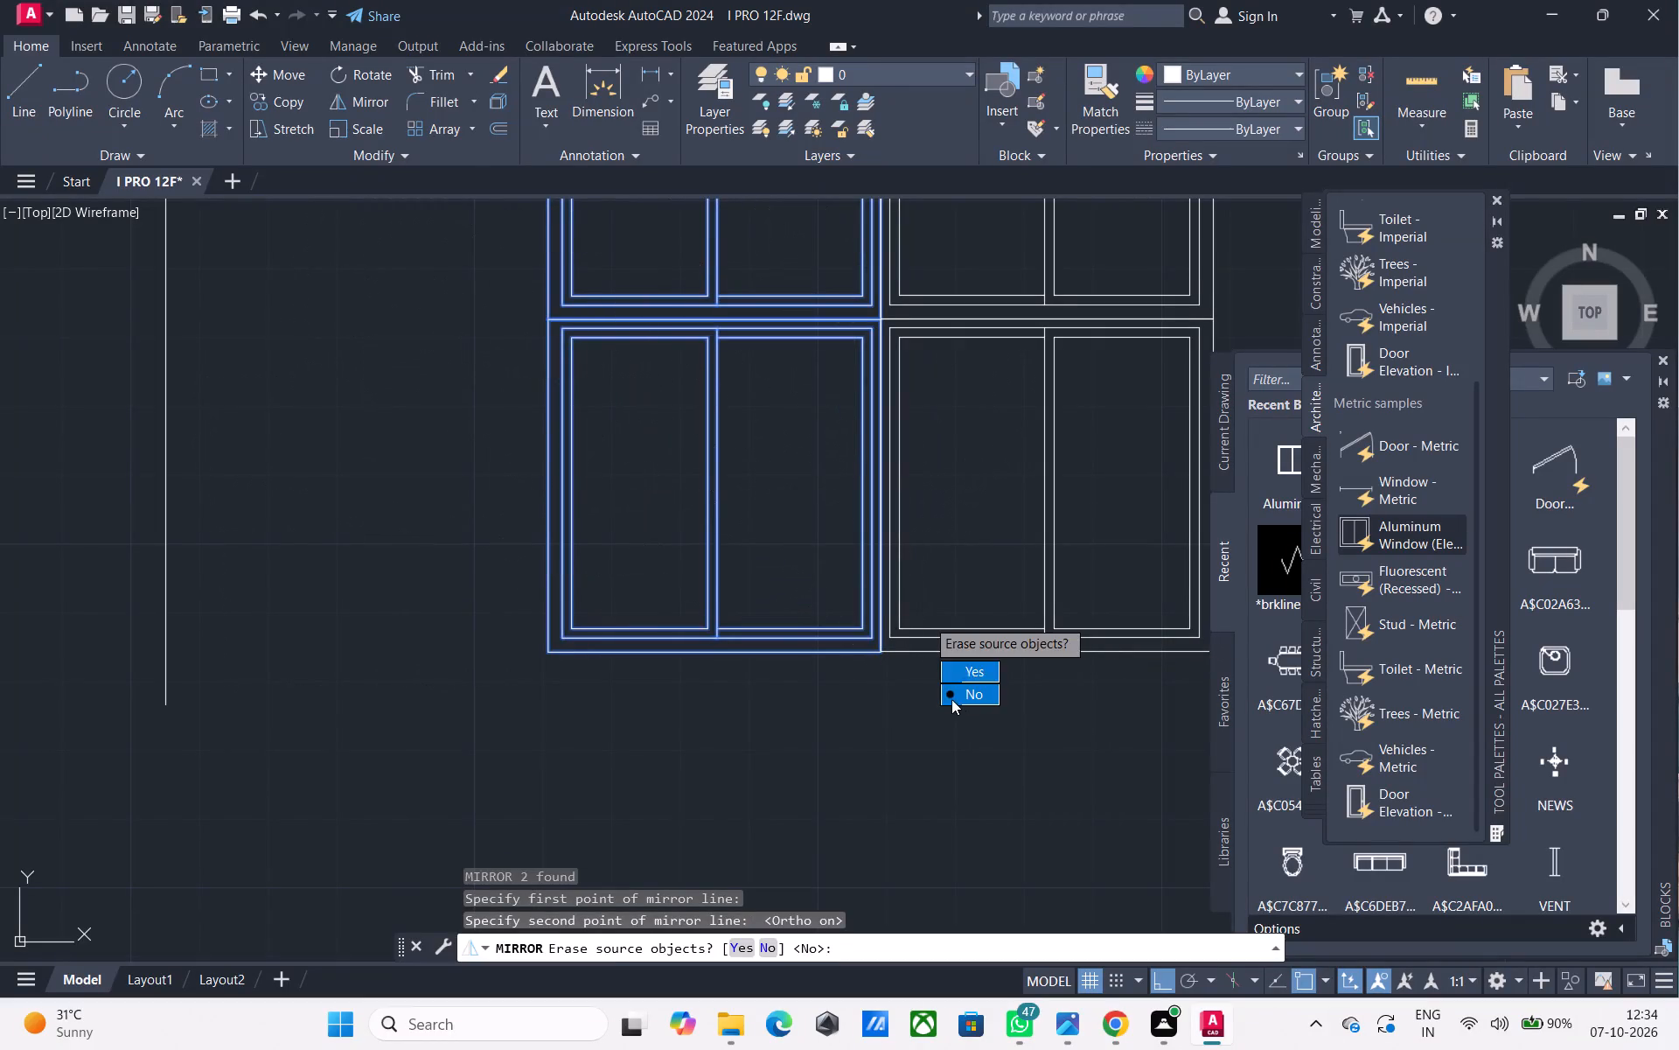
drag(956, 701, 927, 619)
Scale the group of four windows down freehand about its centre point.
scroll(908, 526, down, 2)
middle_drag(908, 526, 868, 609)
drag(1023, 698, 993, 652)
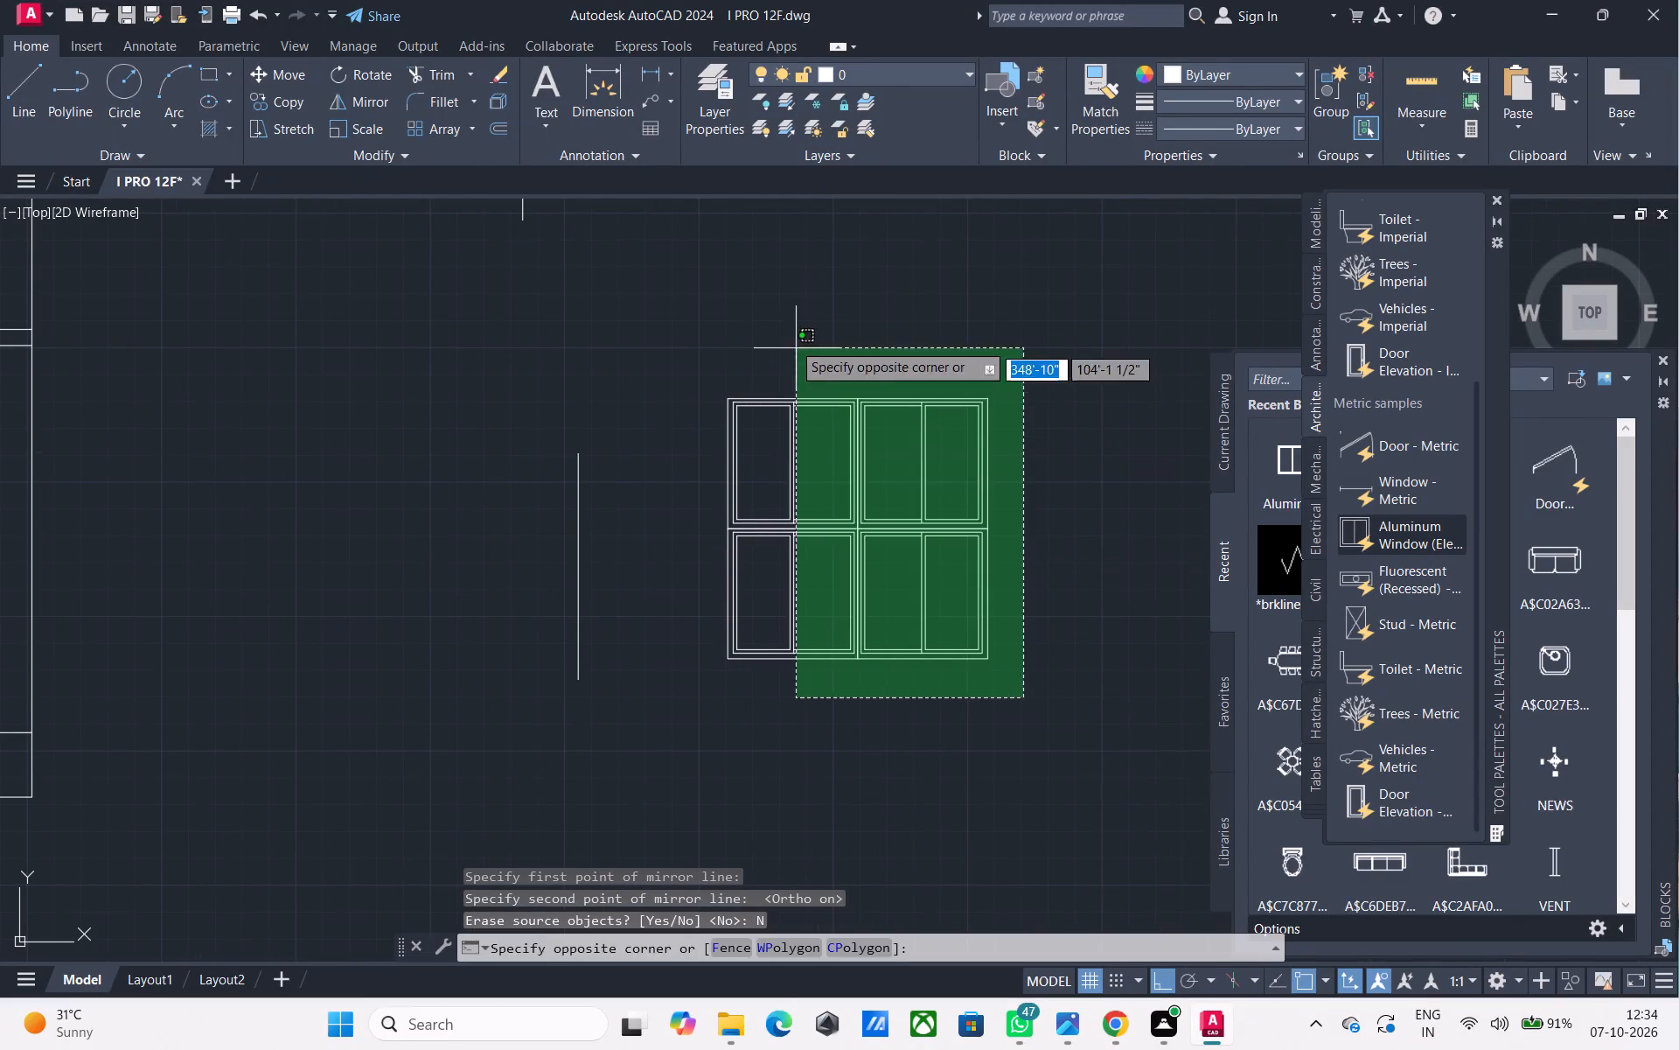
click(768, 319)
text(SC)
key(space)
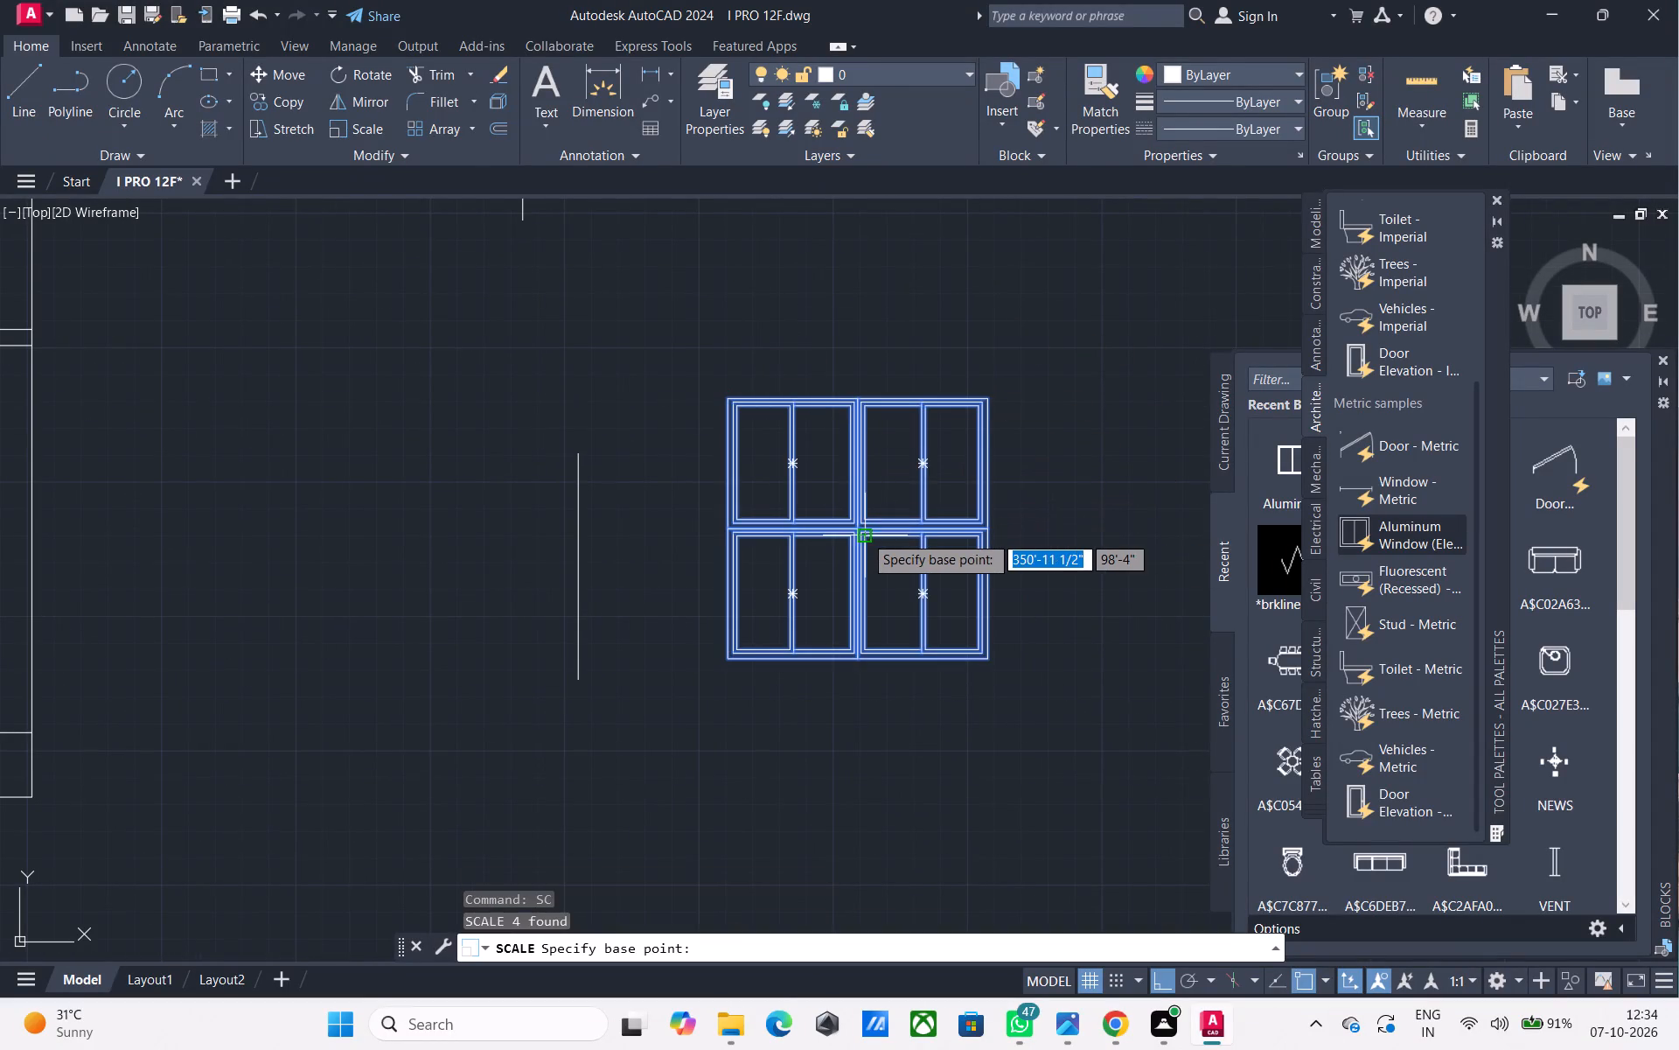
click(859, 527)
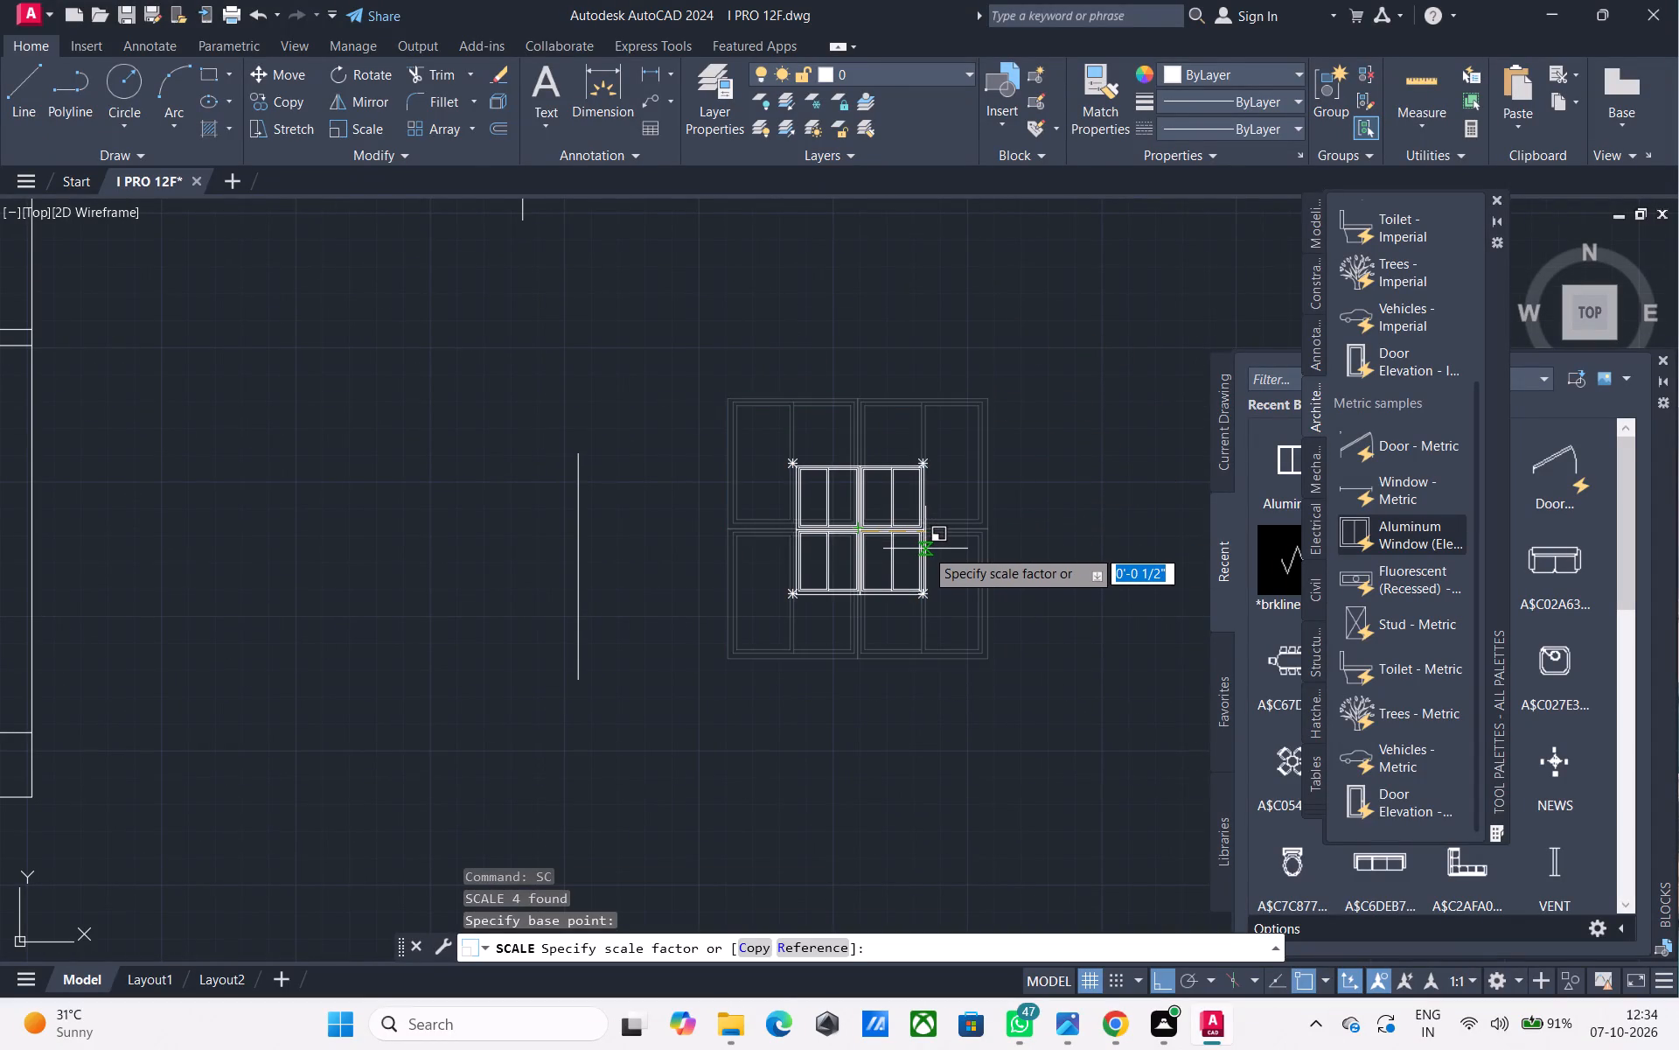
click(944, 556)
Move the four-part window by its lower-left corner into the upper storey, aligned above the ground-storey window's left edge with ortho off.
scroll(848, 497, down, 1)
middle_drag(848, 497, 986, 471)
scroll(986, 470, down, 2)
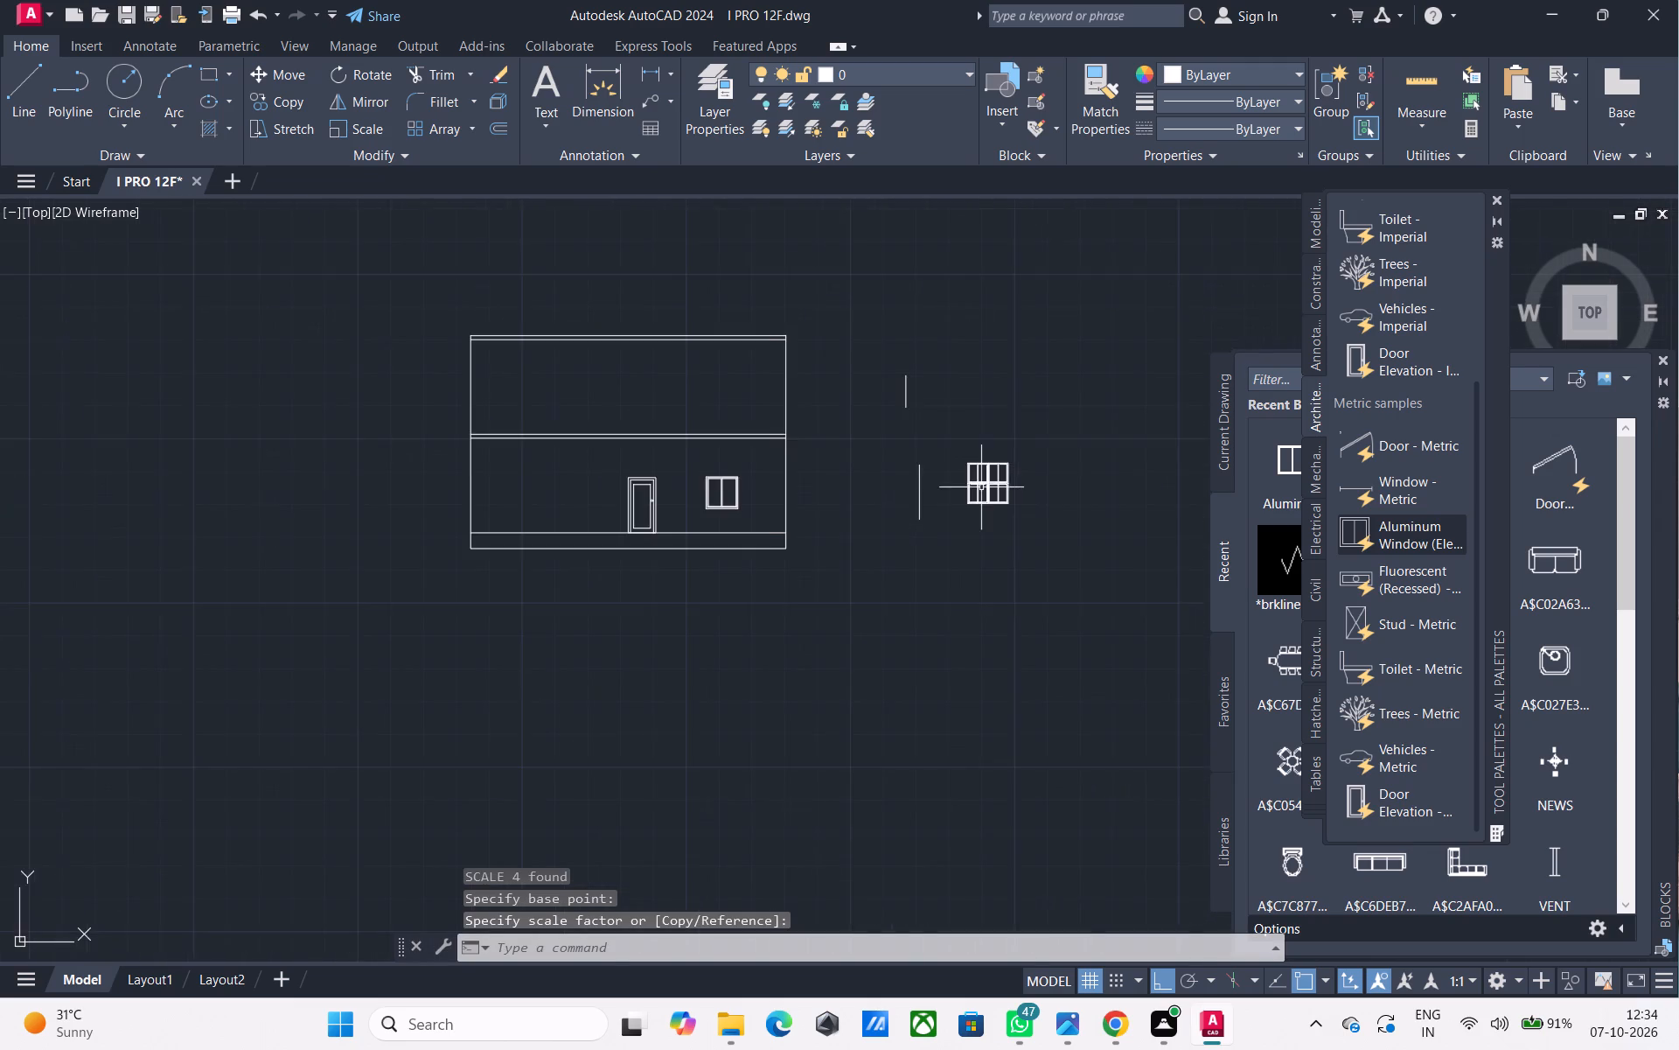
middle_drag(979, 488, 892, 559)
click(946, 592)
click(856, 412)
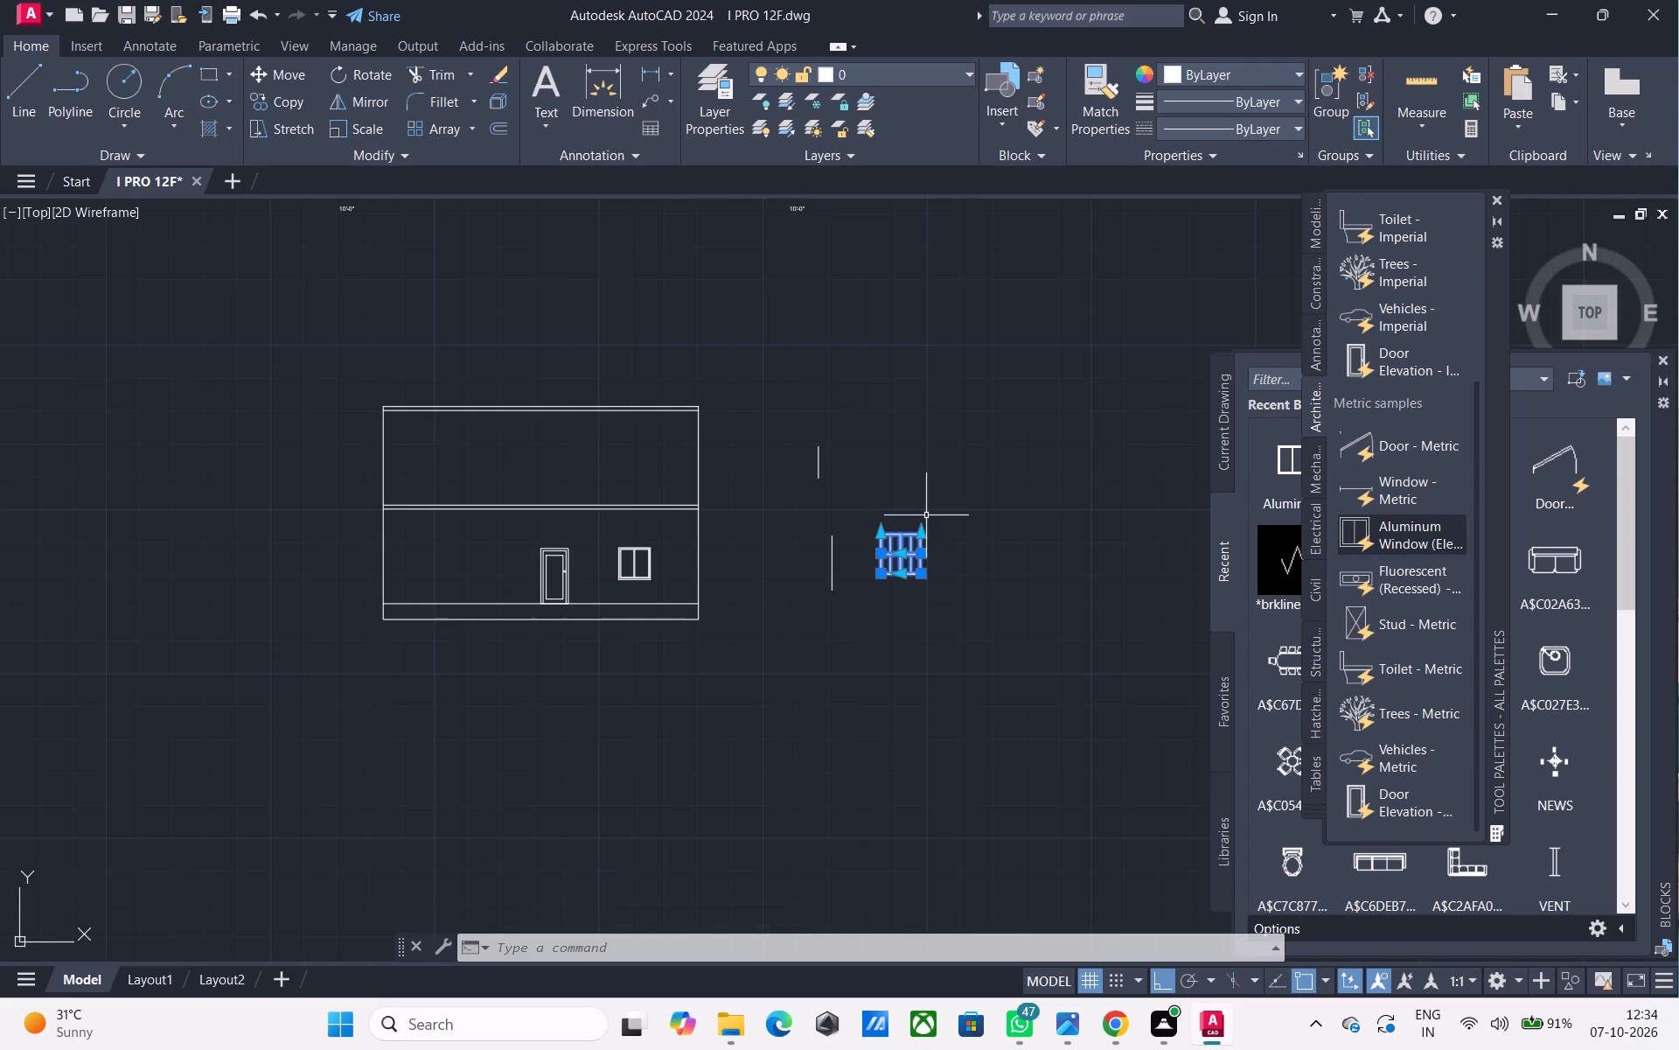
scroll(946, 592, up, 1)
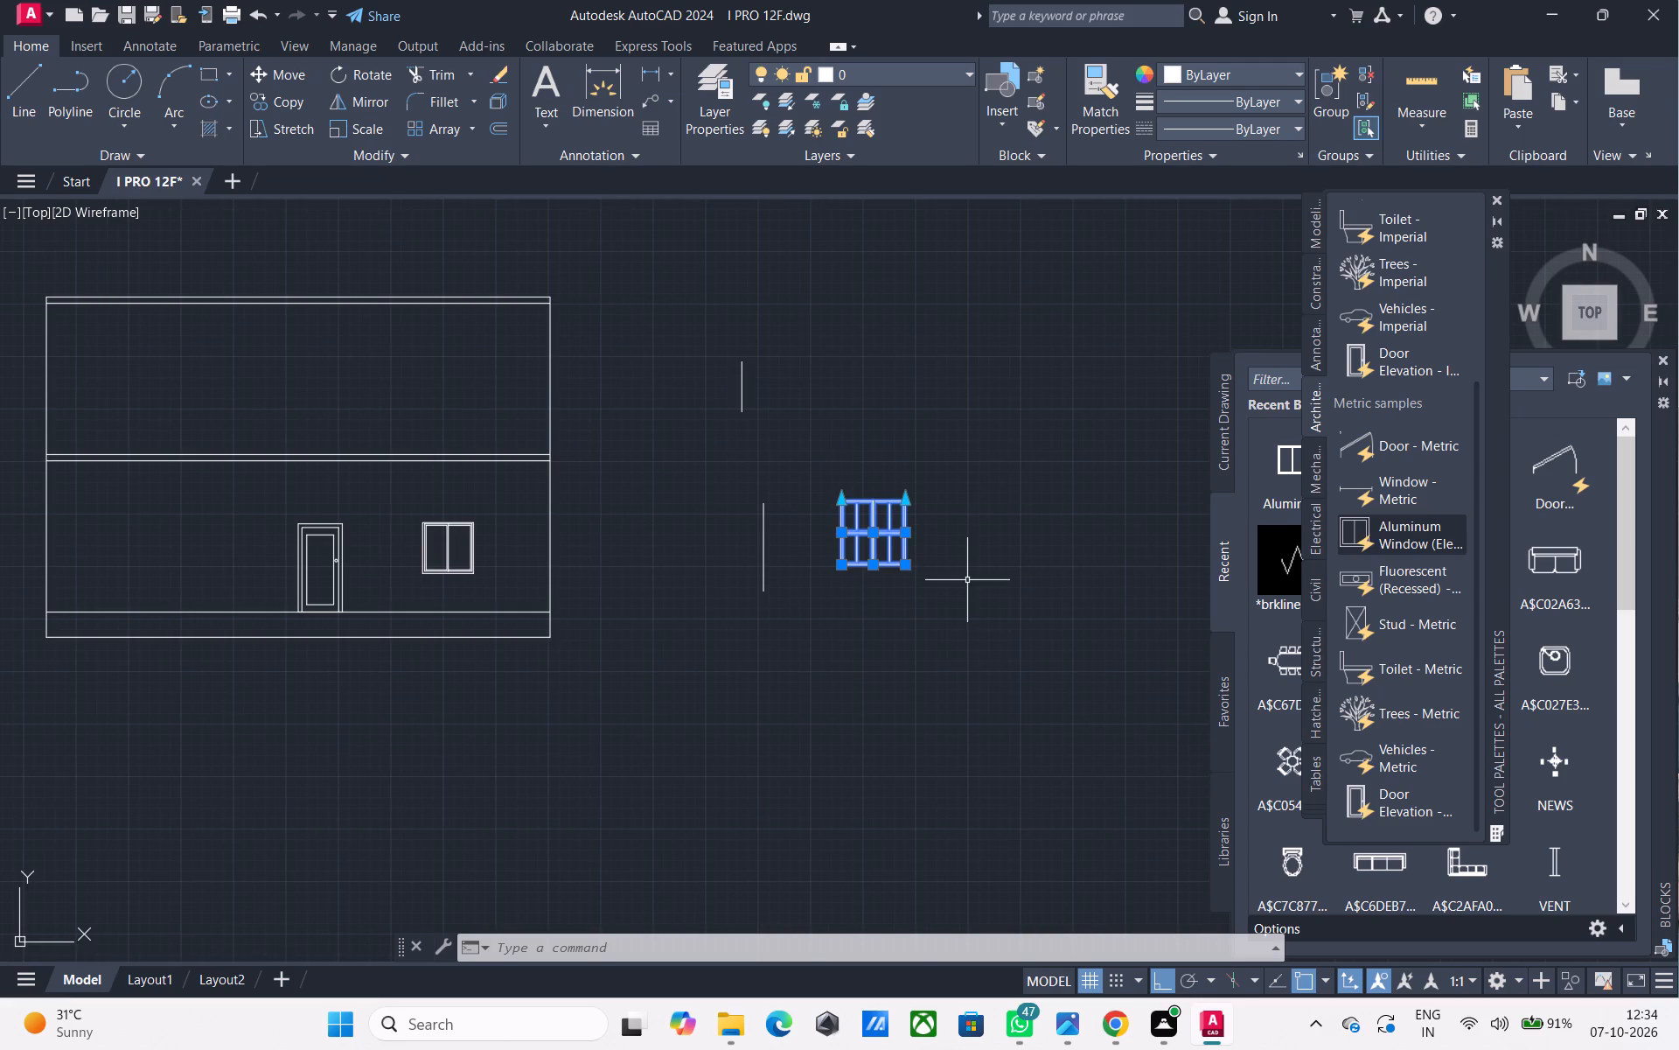
key(m)
key(space)
scroll(822, 573, up, 4)
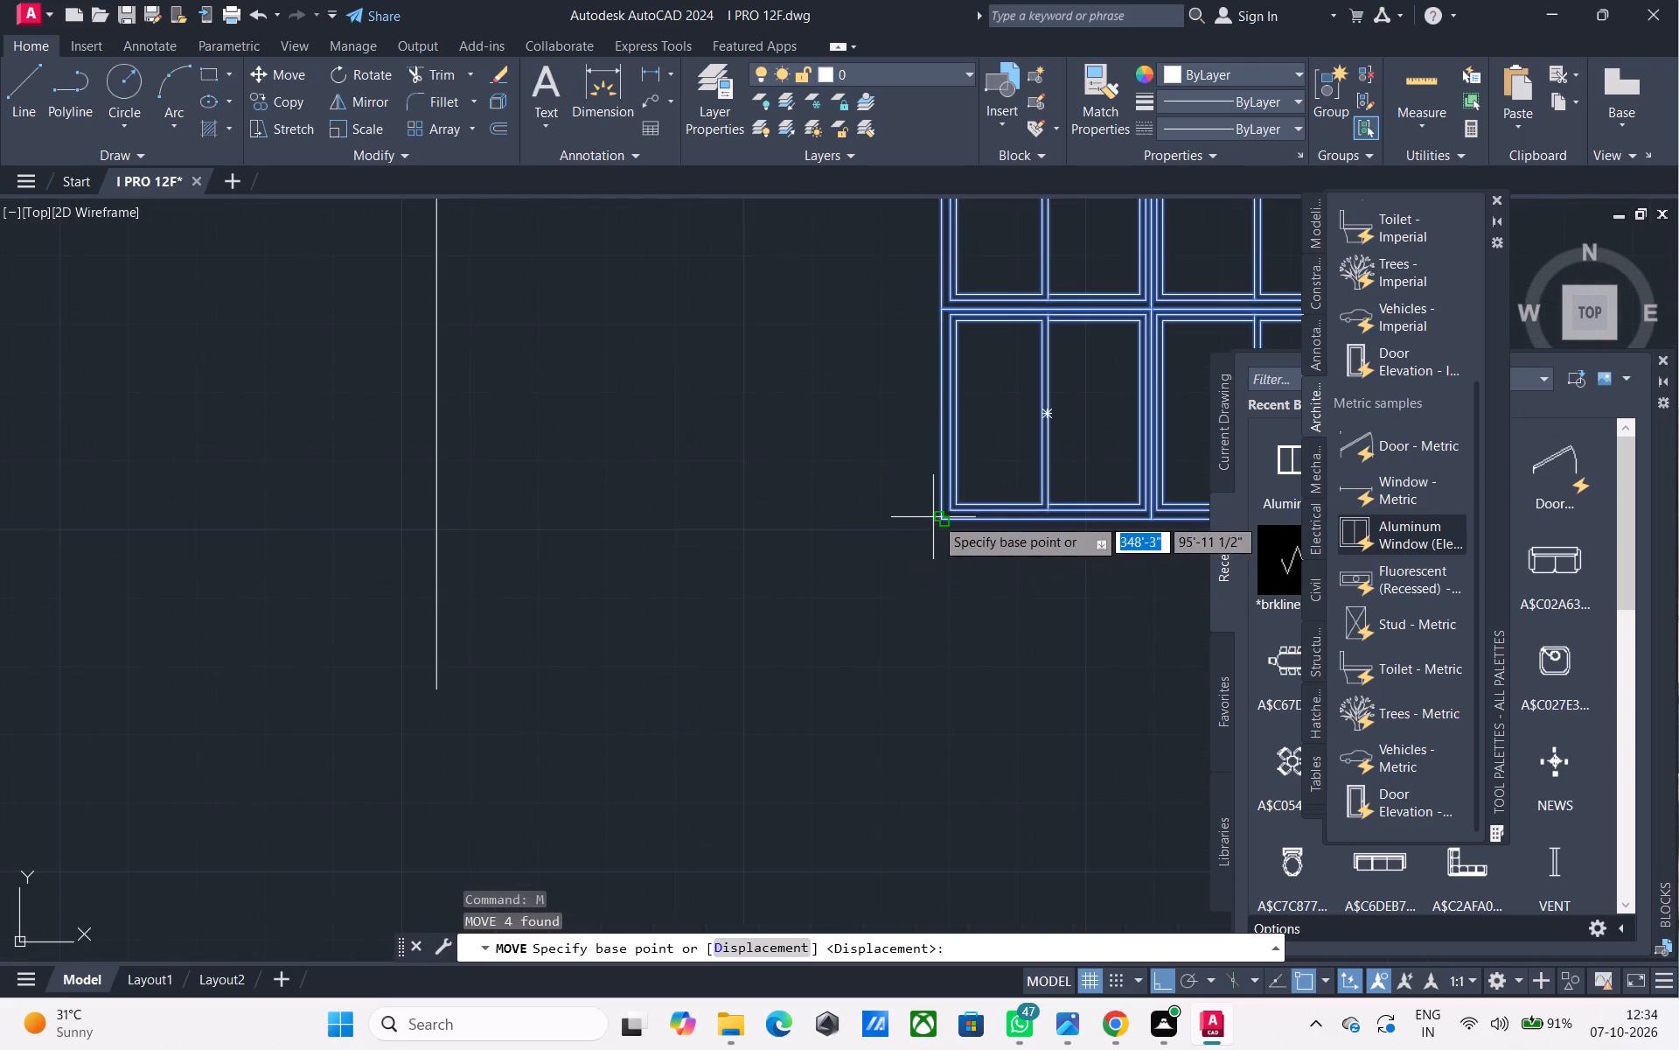
click(944, 518)
scroll(924, 525, down, 3)
scroll(754, 576, down, 1)
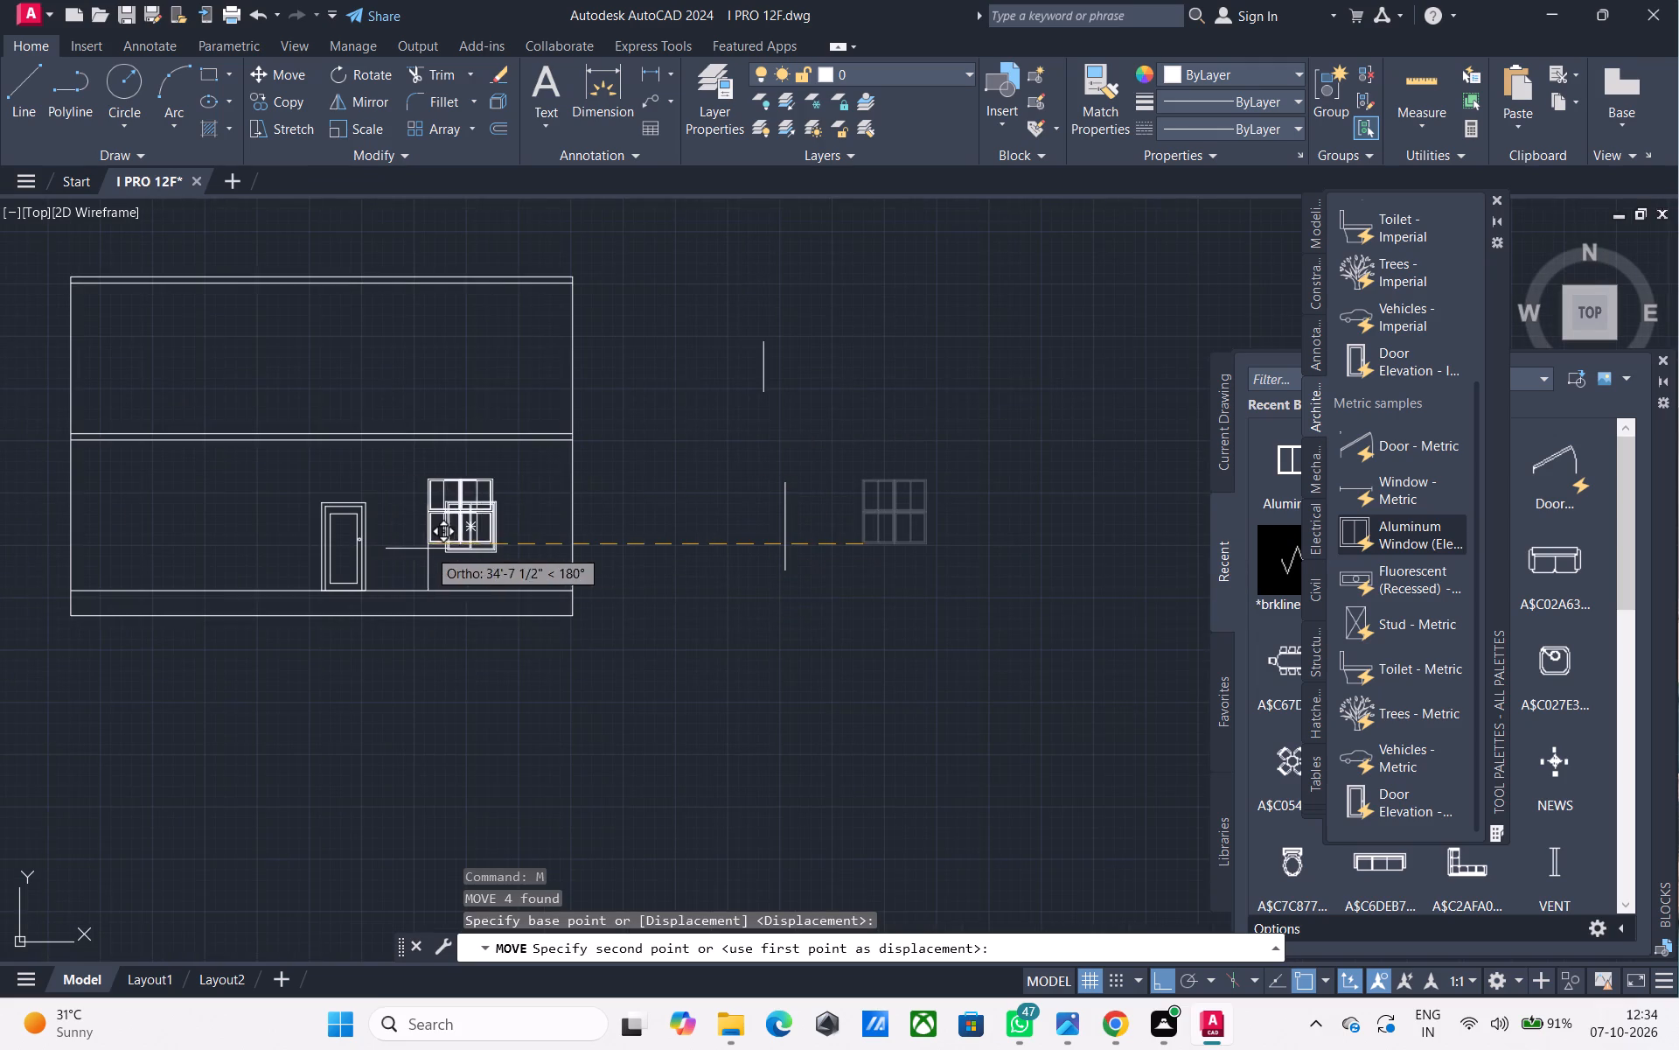
scroll(429, 549, up, 3)
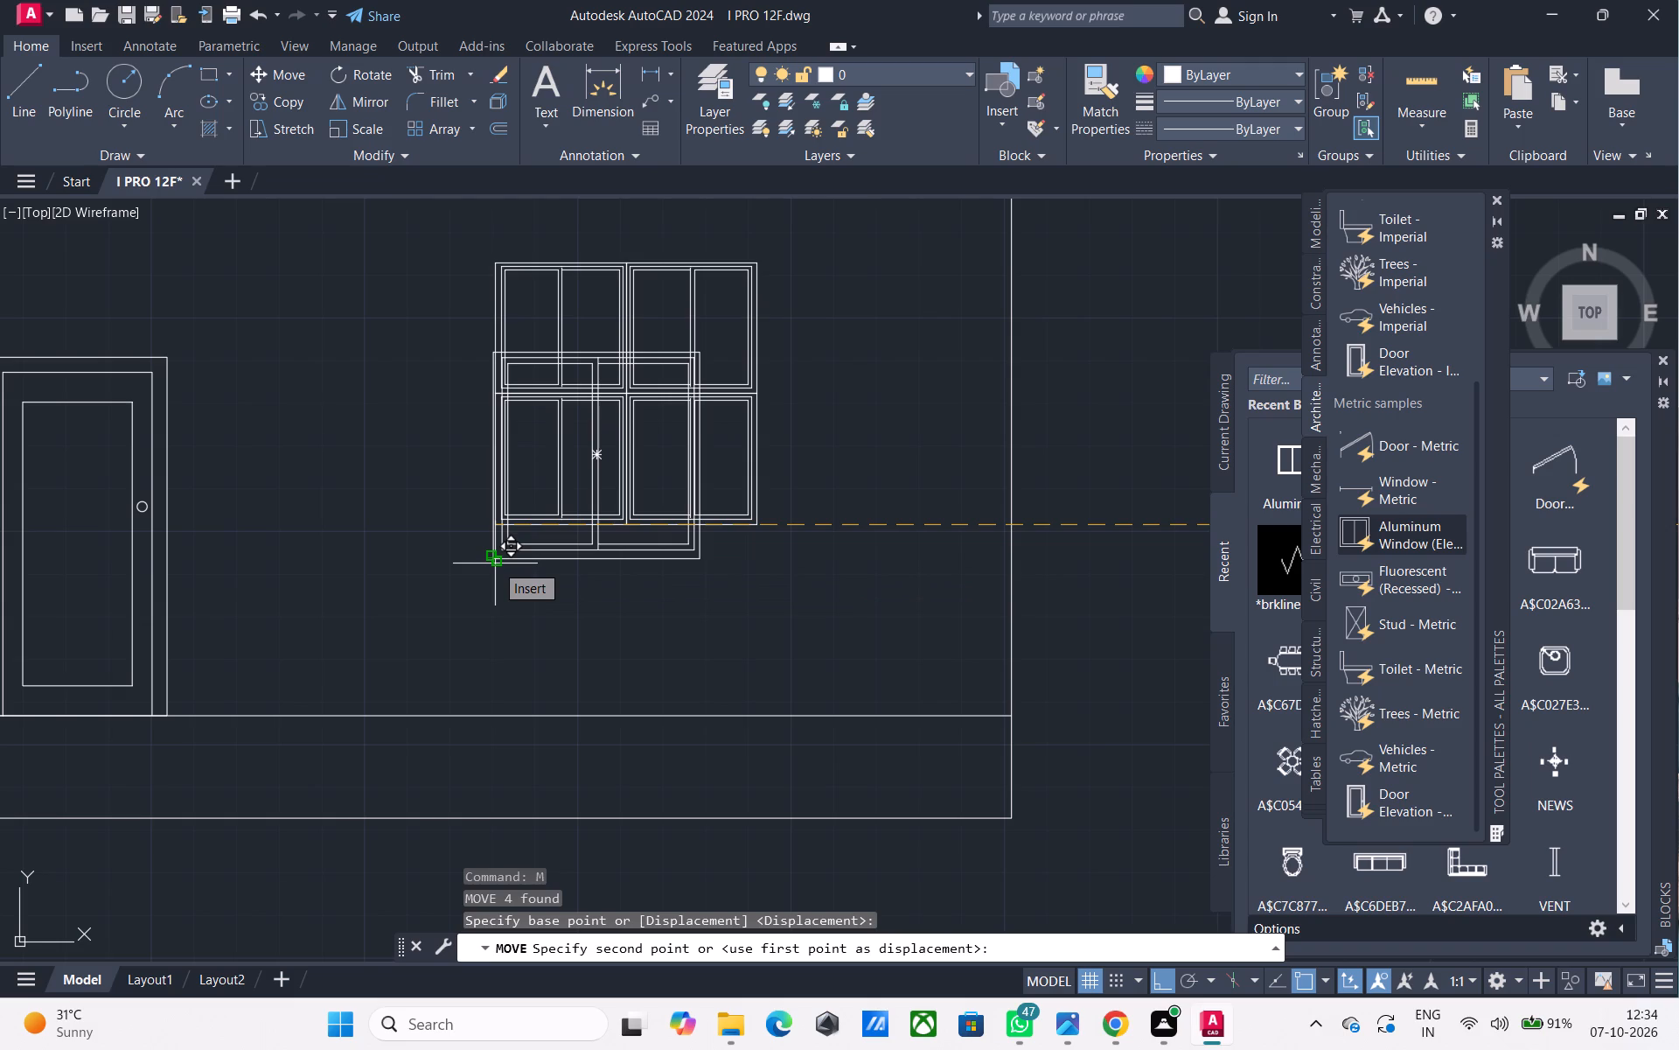
scroll(640, 515, down, 1)
scroll(546, 546, up, 3)
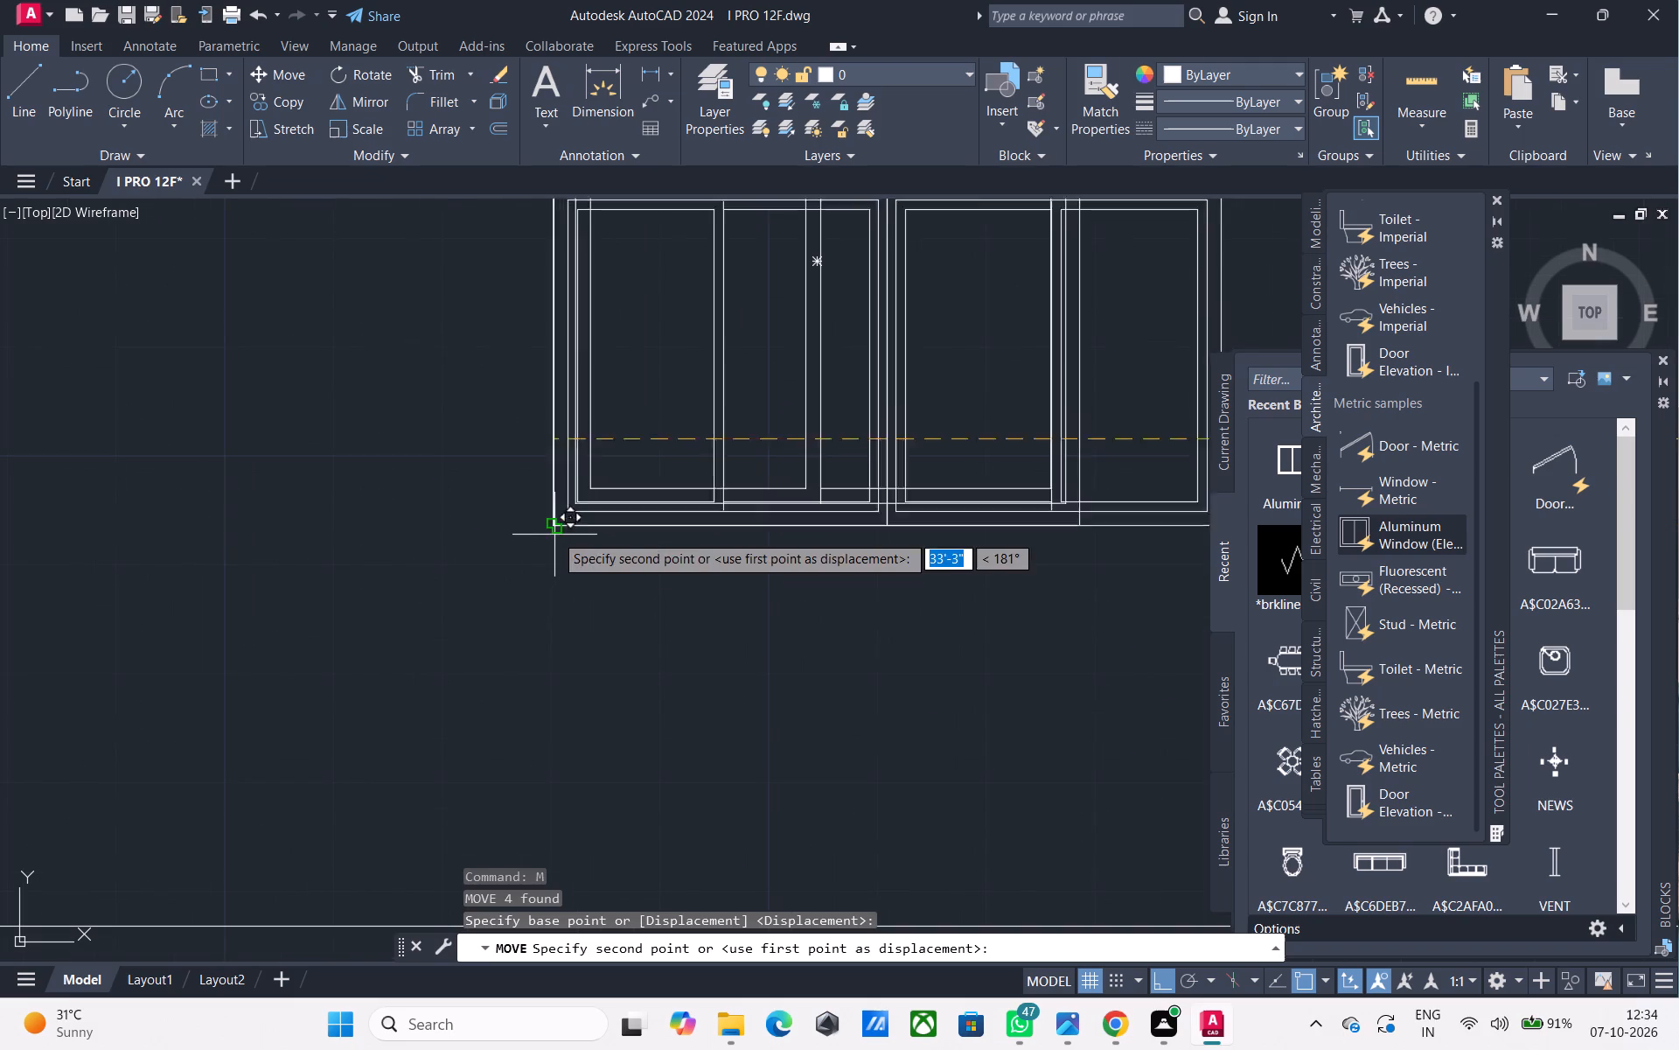
middle_drag(558, 349, 505, 973)
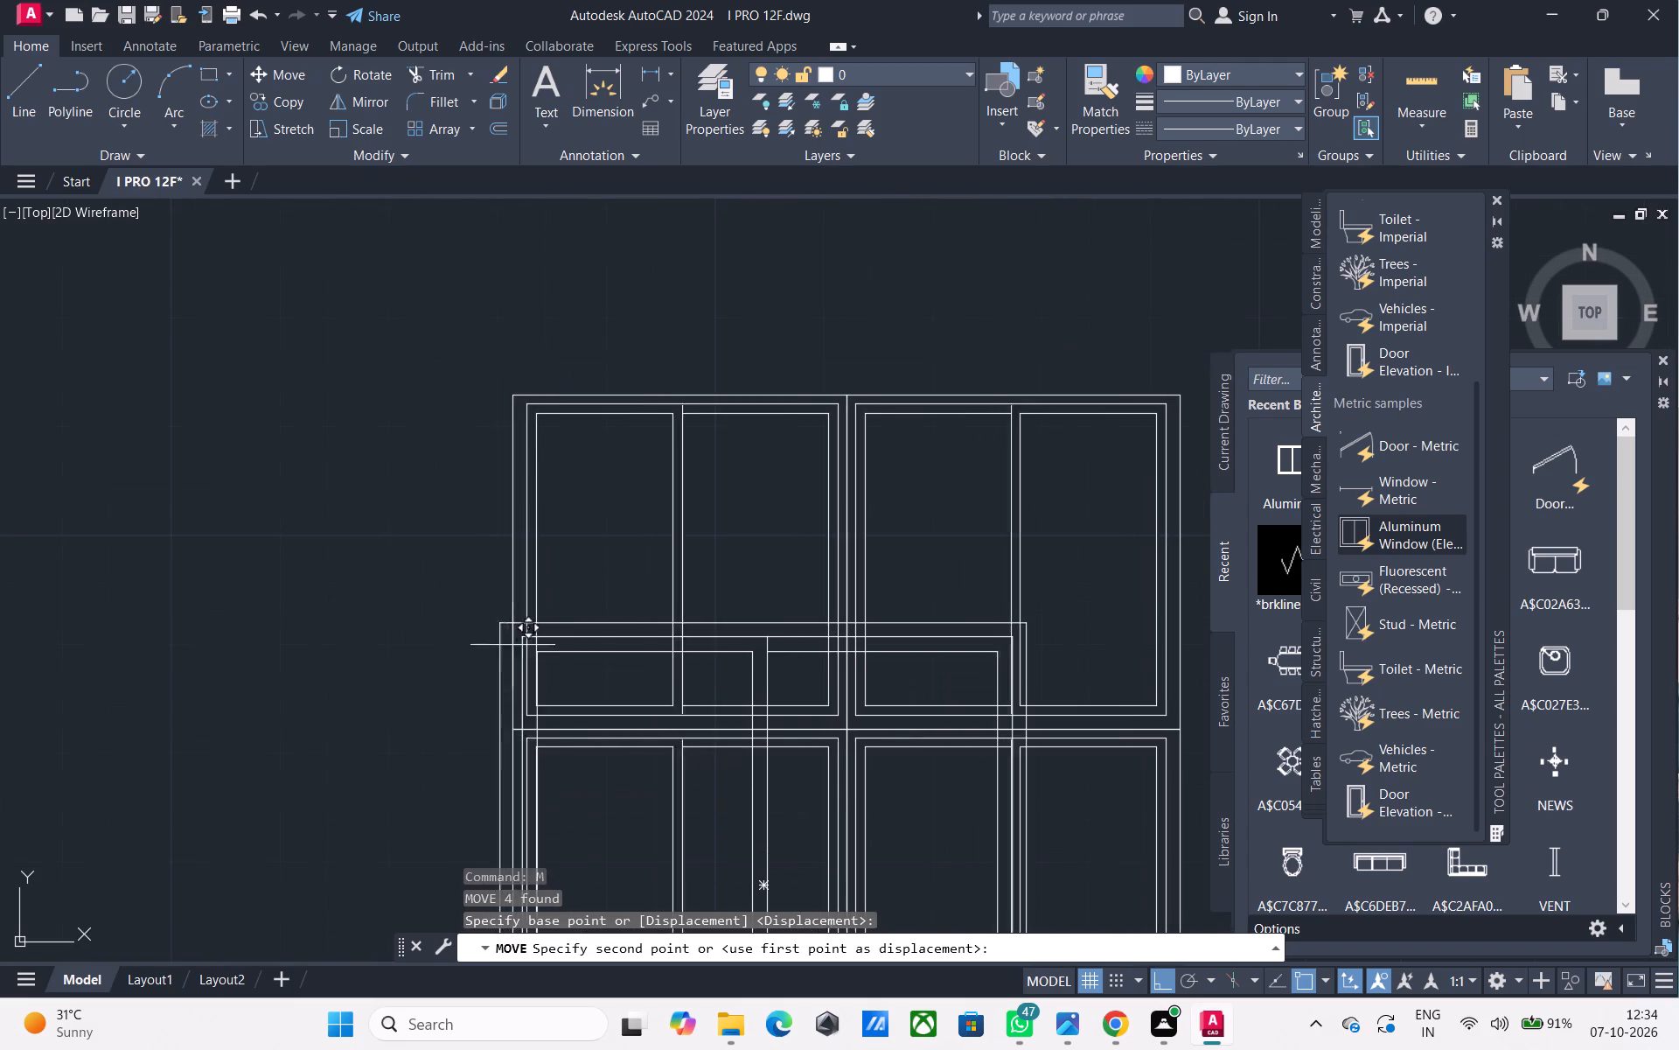
key(F8)
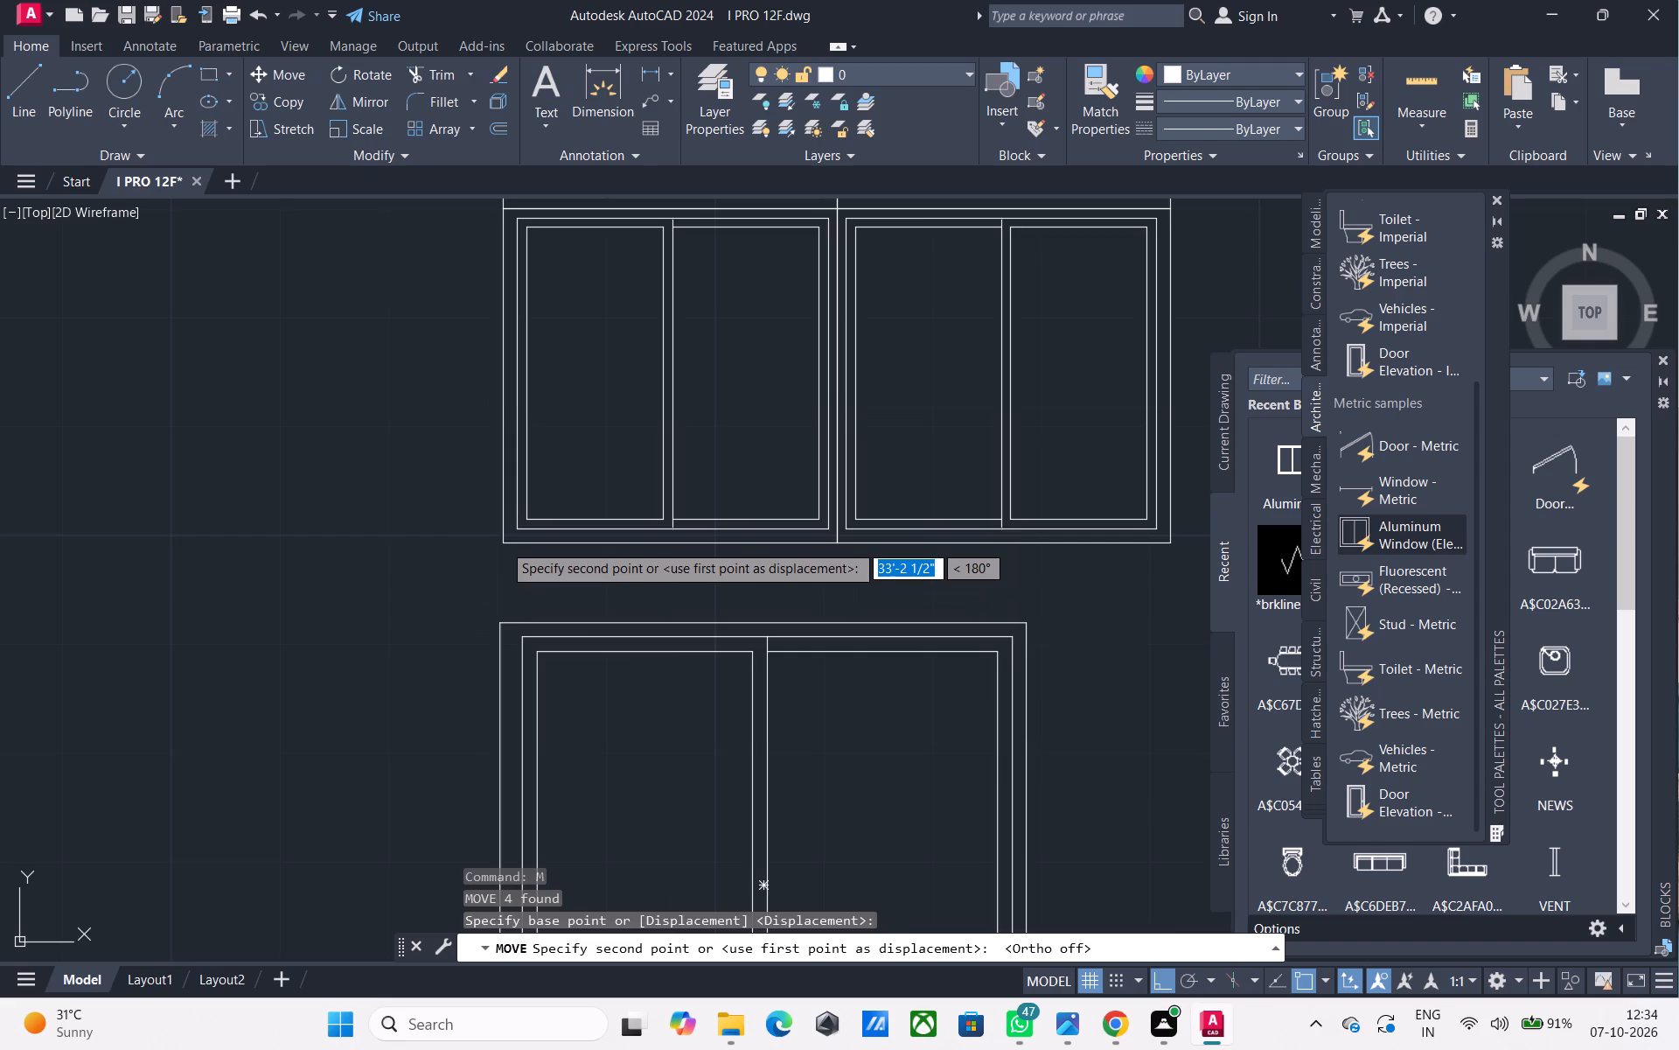
scroll(503, 543, down, 2)
middle_drag(503, 548, 509, 701)
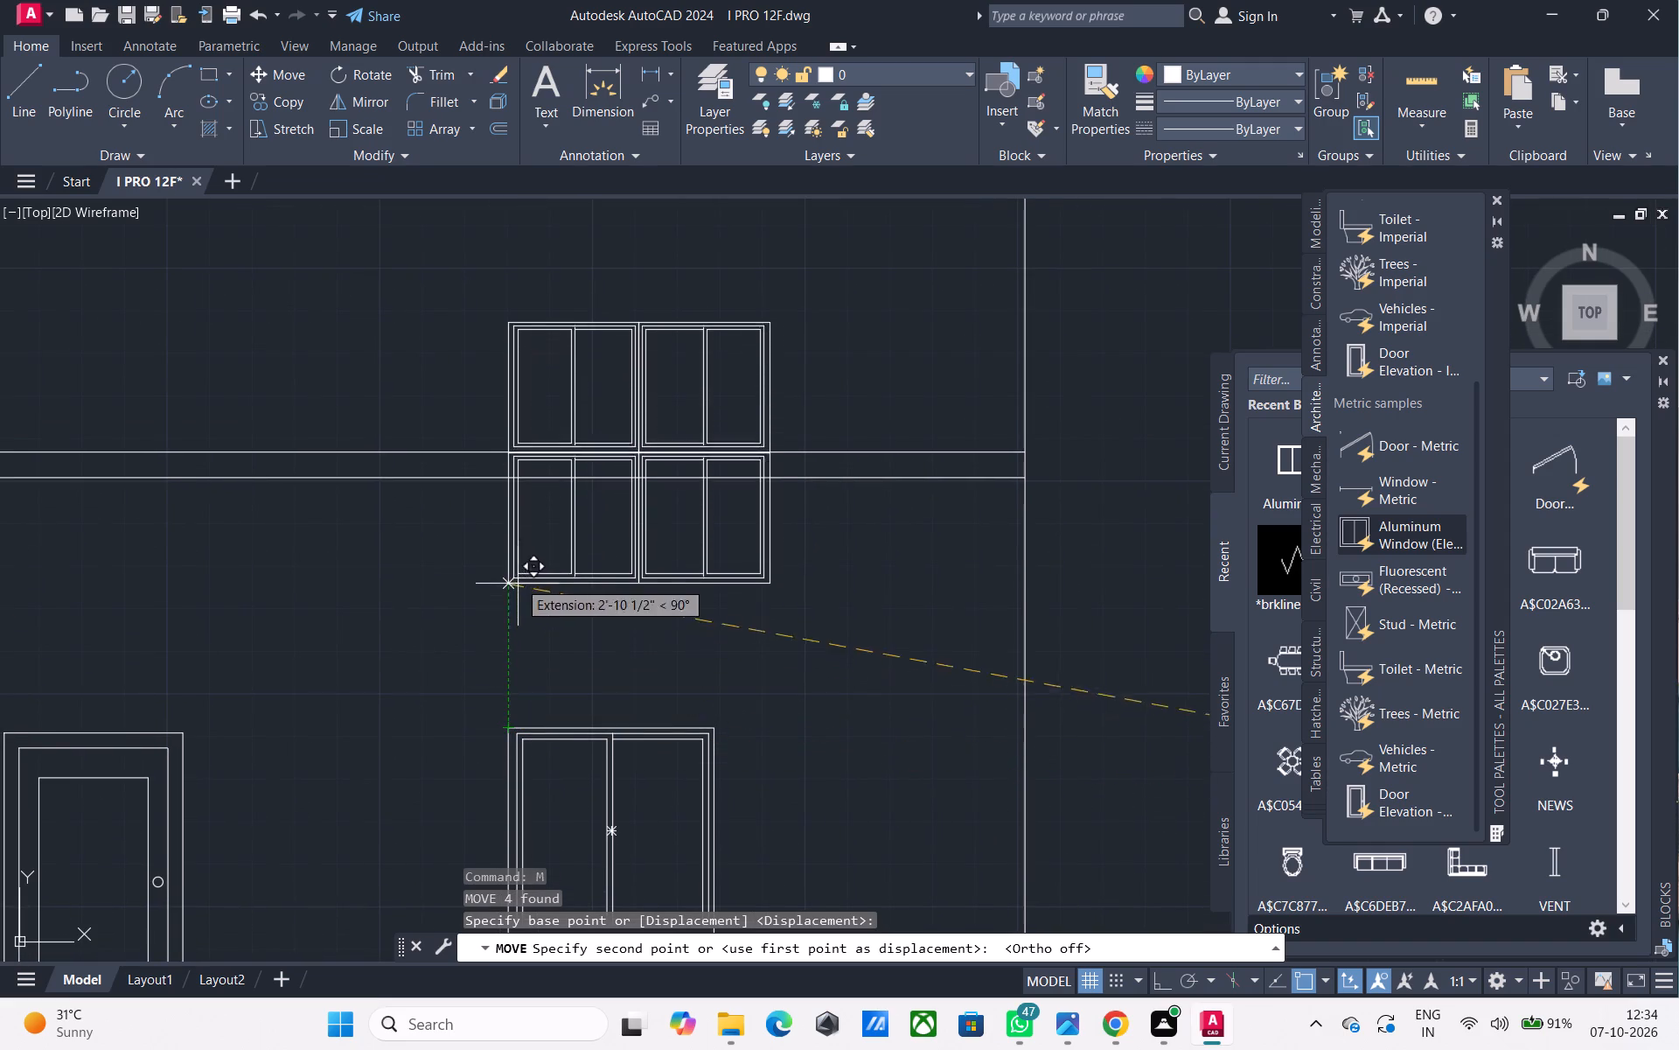
middle_drag(518, 389, 547, 560)
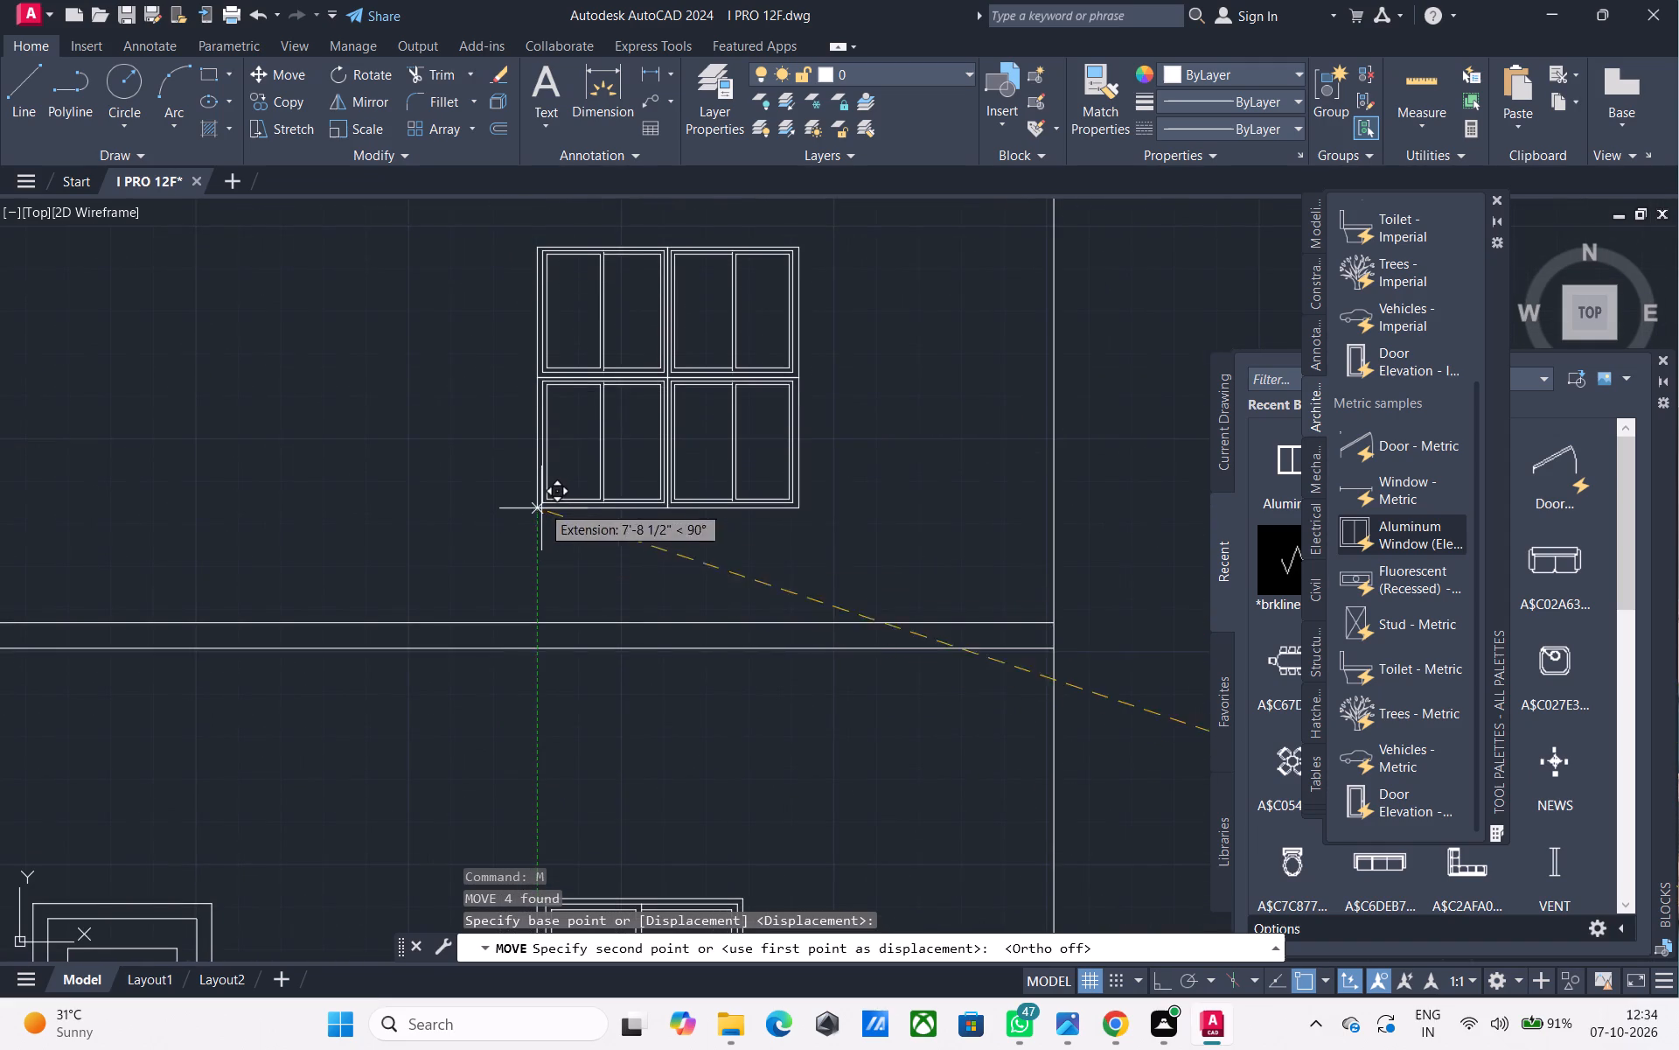
click(538, 353)
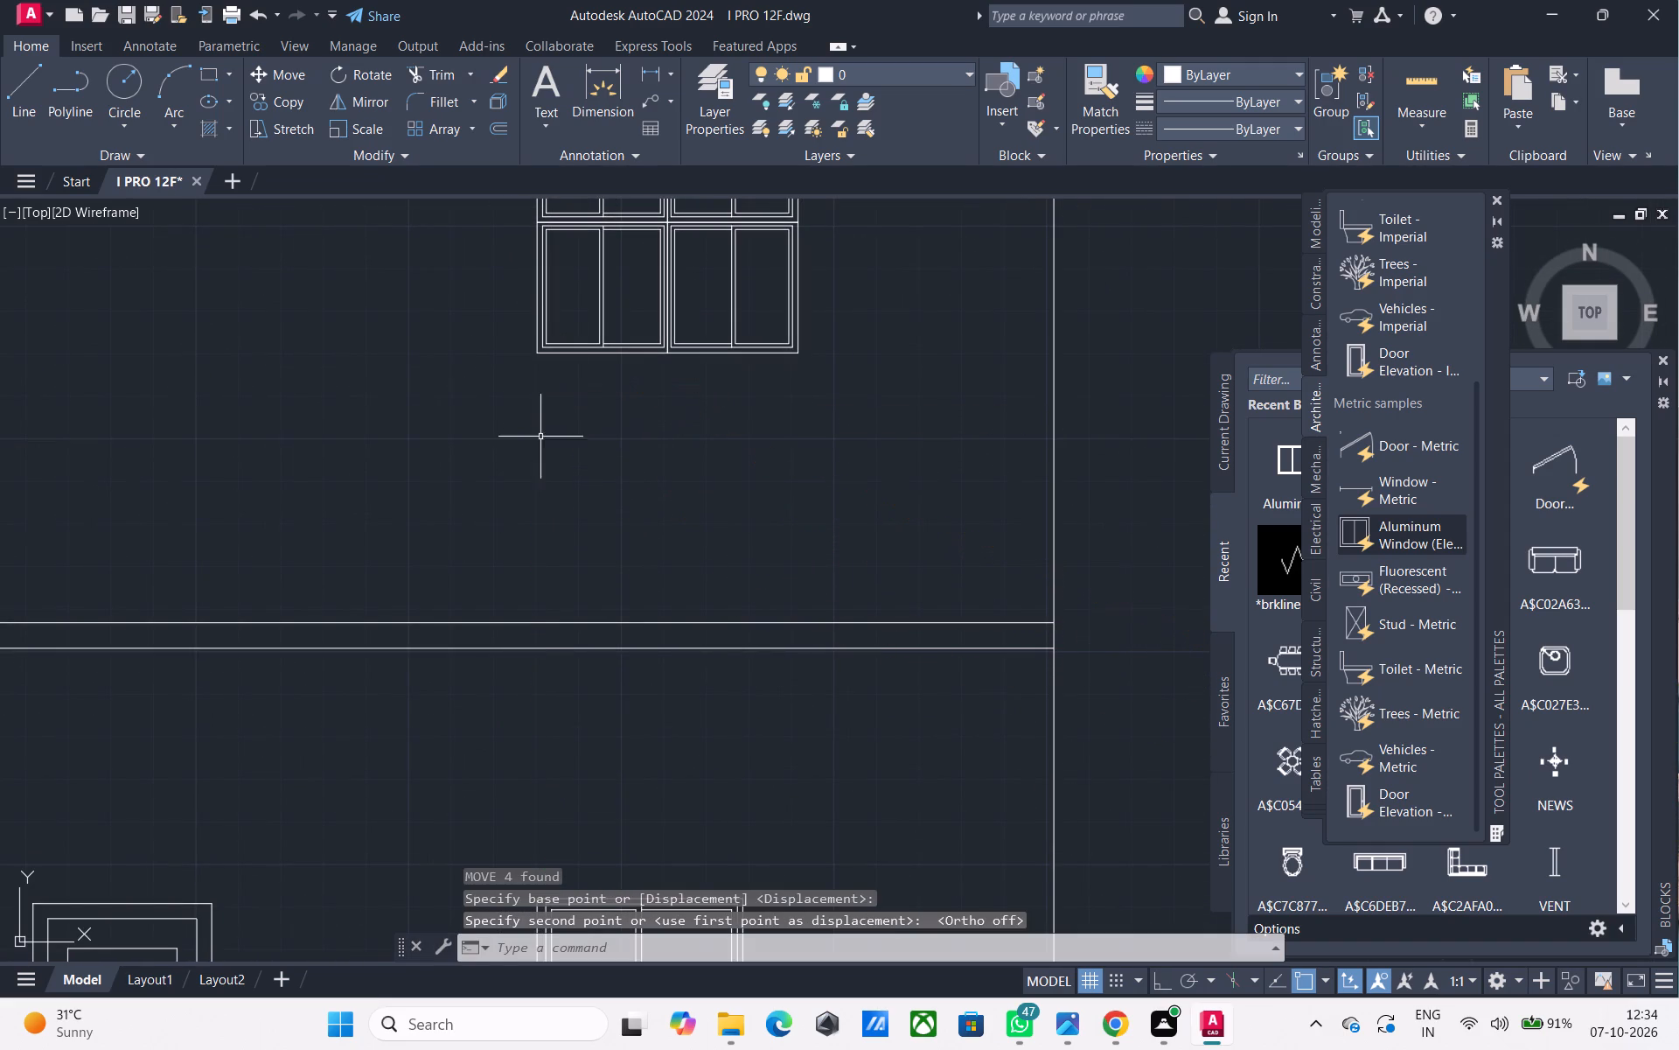
Draw a 3' vertical guide line upward from the top of the intermediate slab, below the four-part window, with ortho on.
text(L)
key(space)
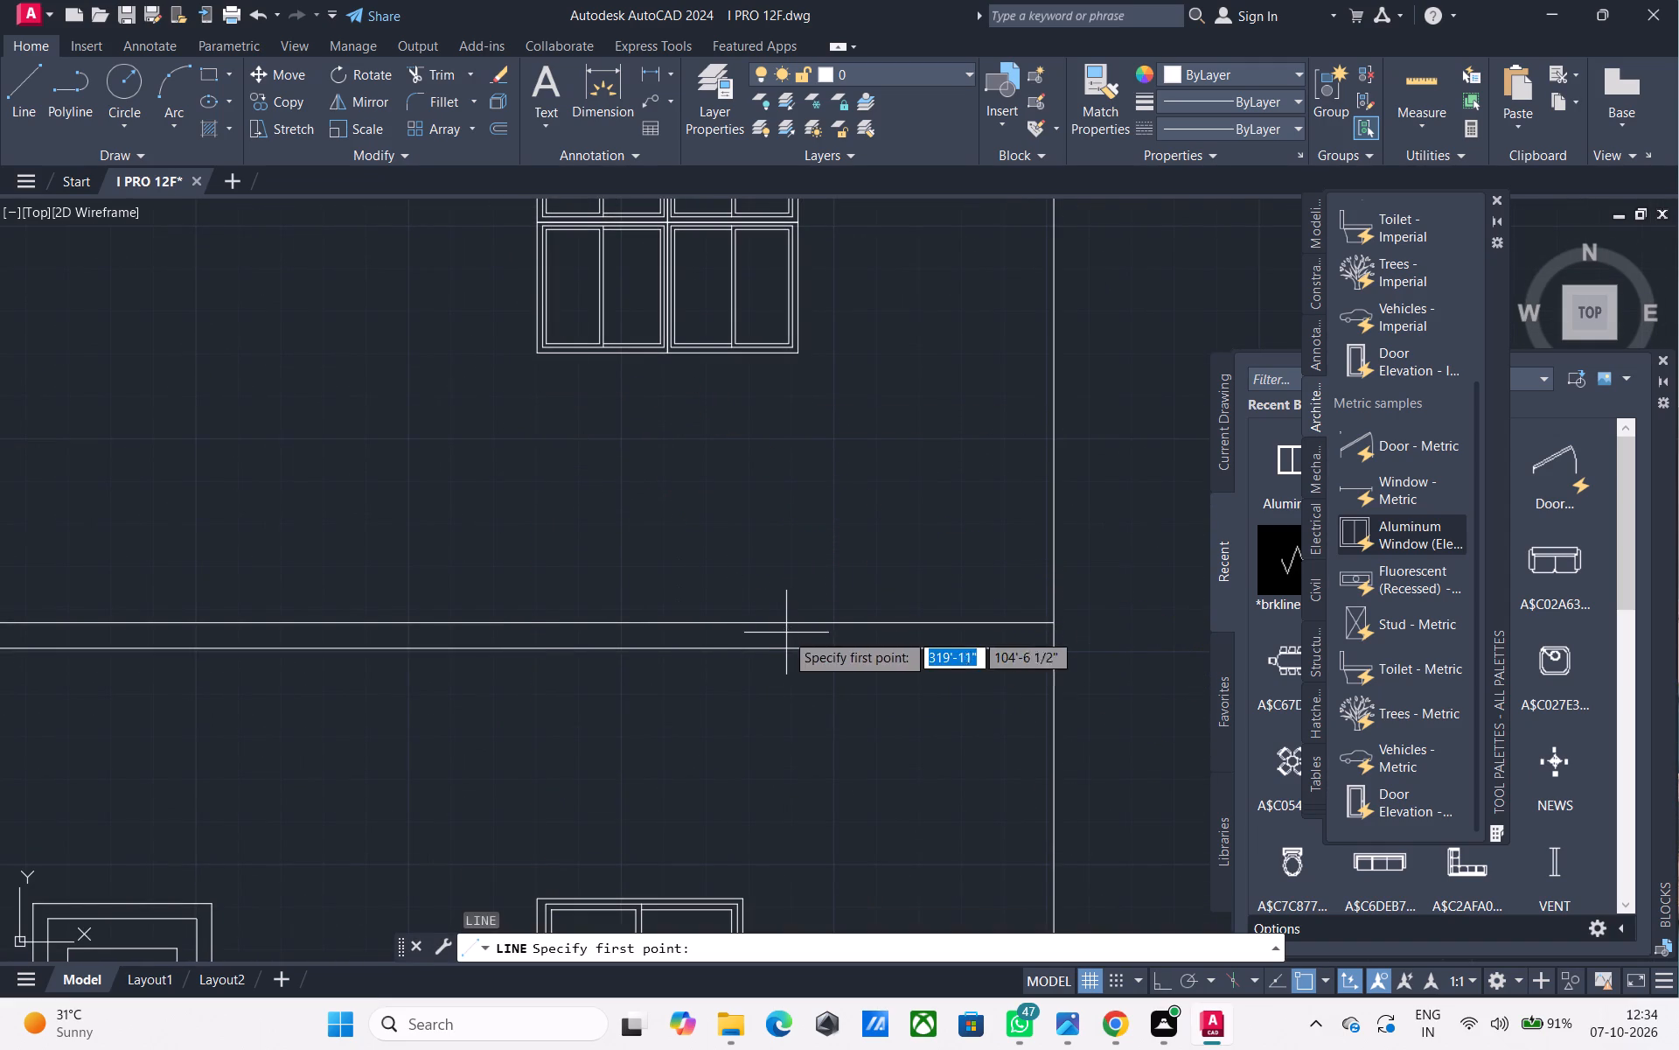
click(779, 624)
key(F8)
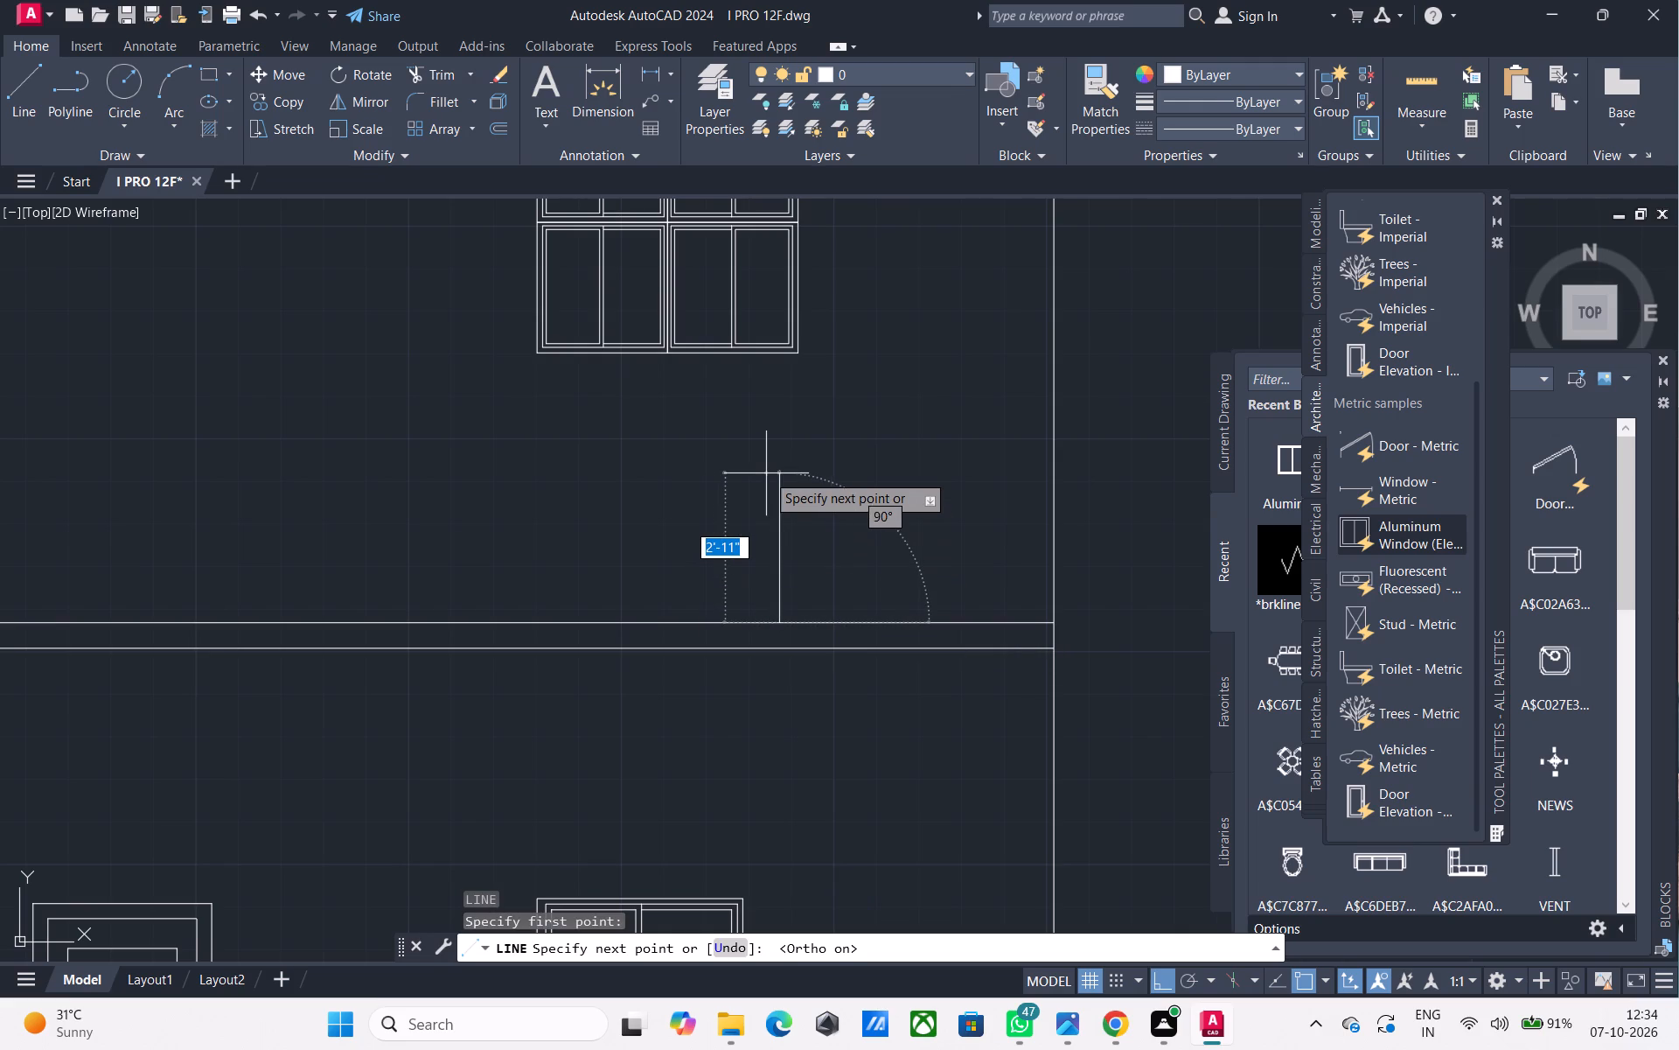
text(3')
key(Return)
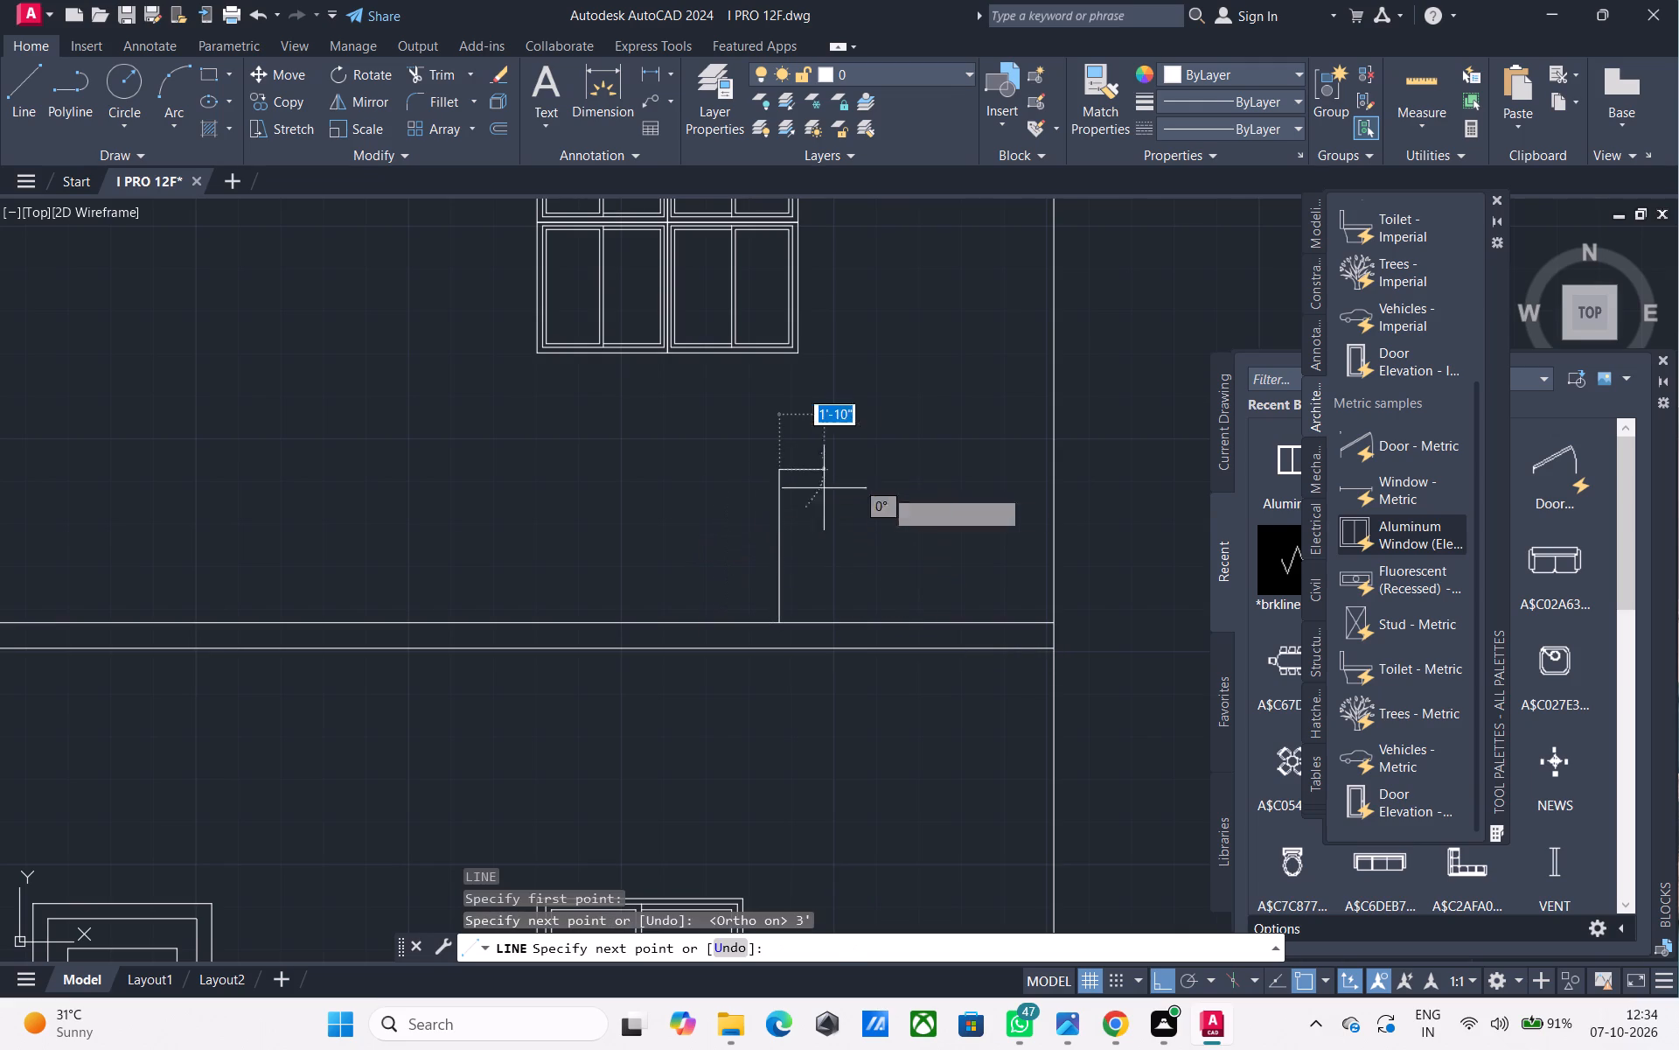
key(Escape)
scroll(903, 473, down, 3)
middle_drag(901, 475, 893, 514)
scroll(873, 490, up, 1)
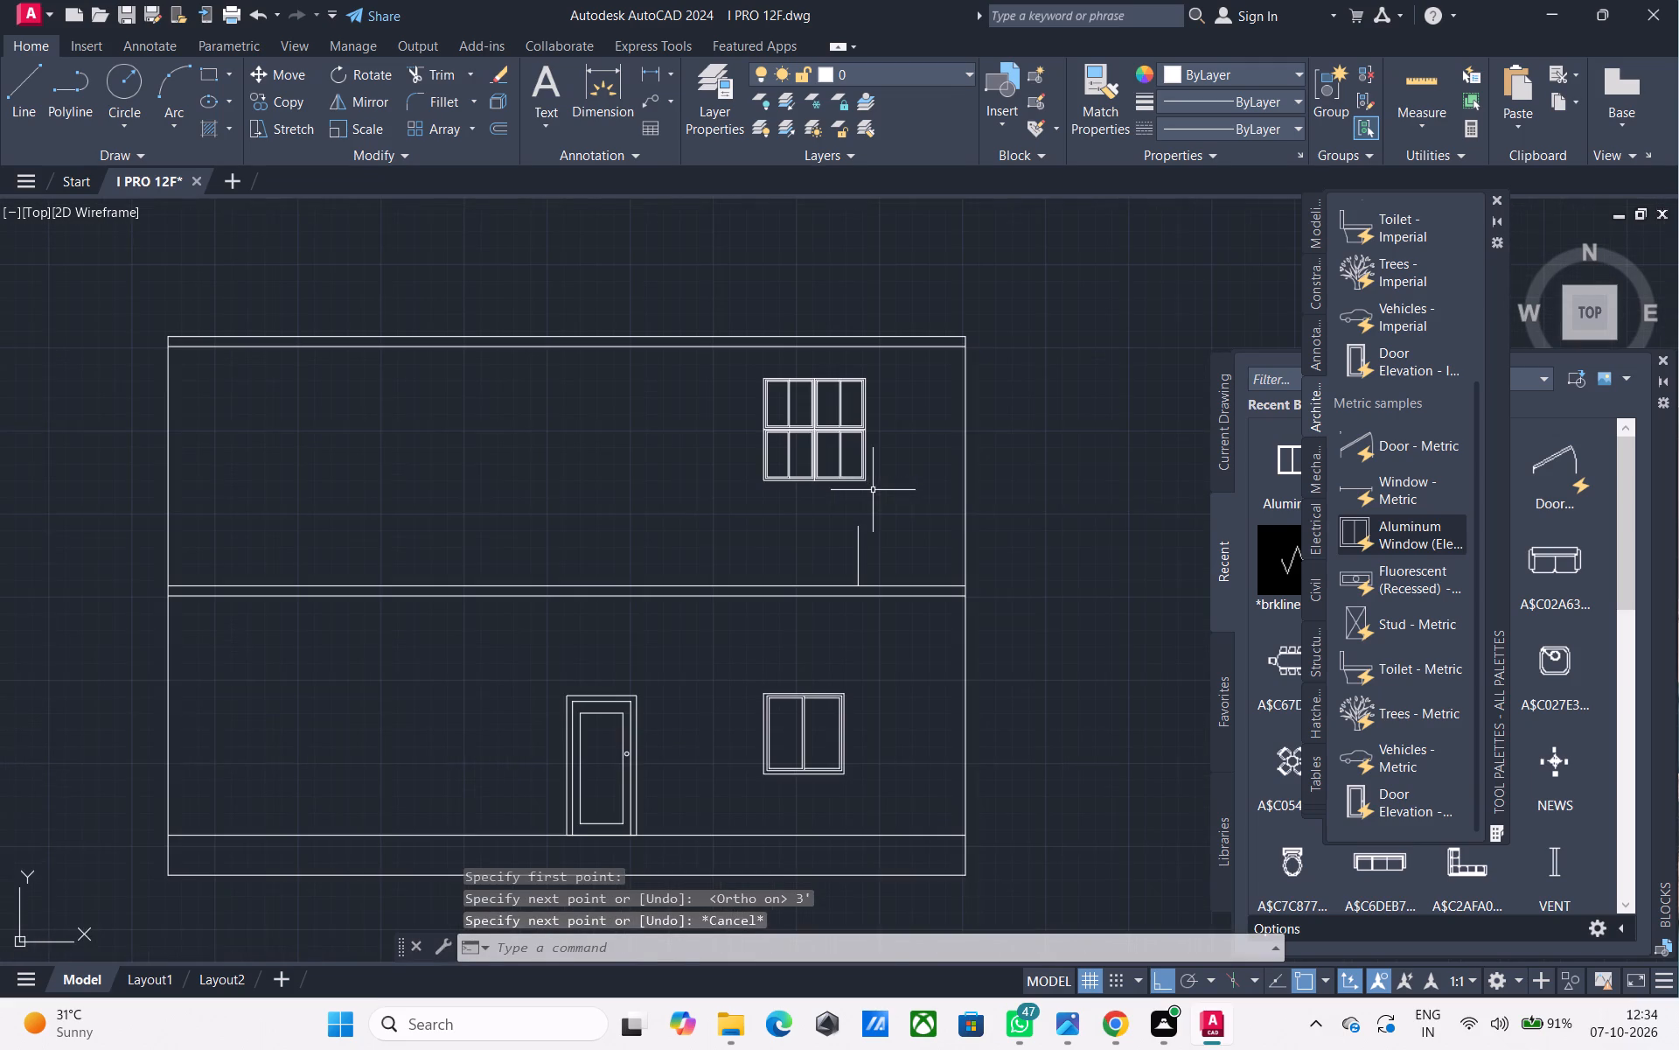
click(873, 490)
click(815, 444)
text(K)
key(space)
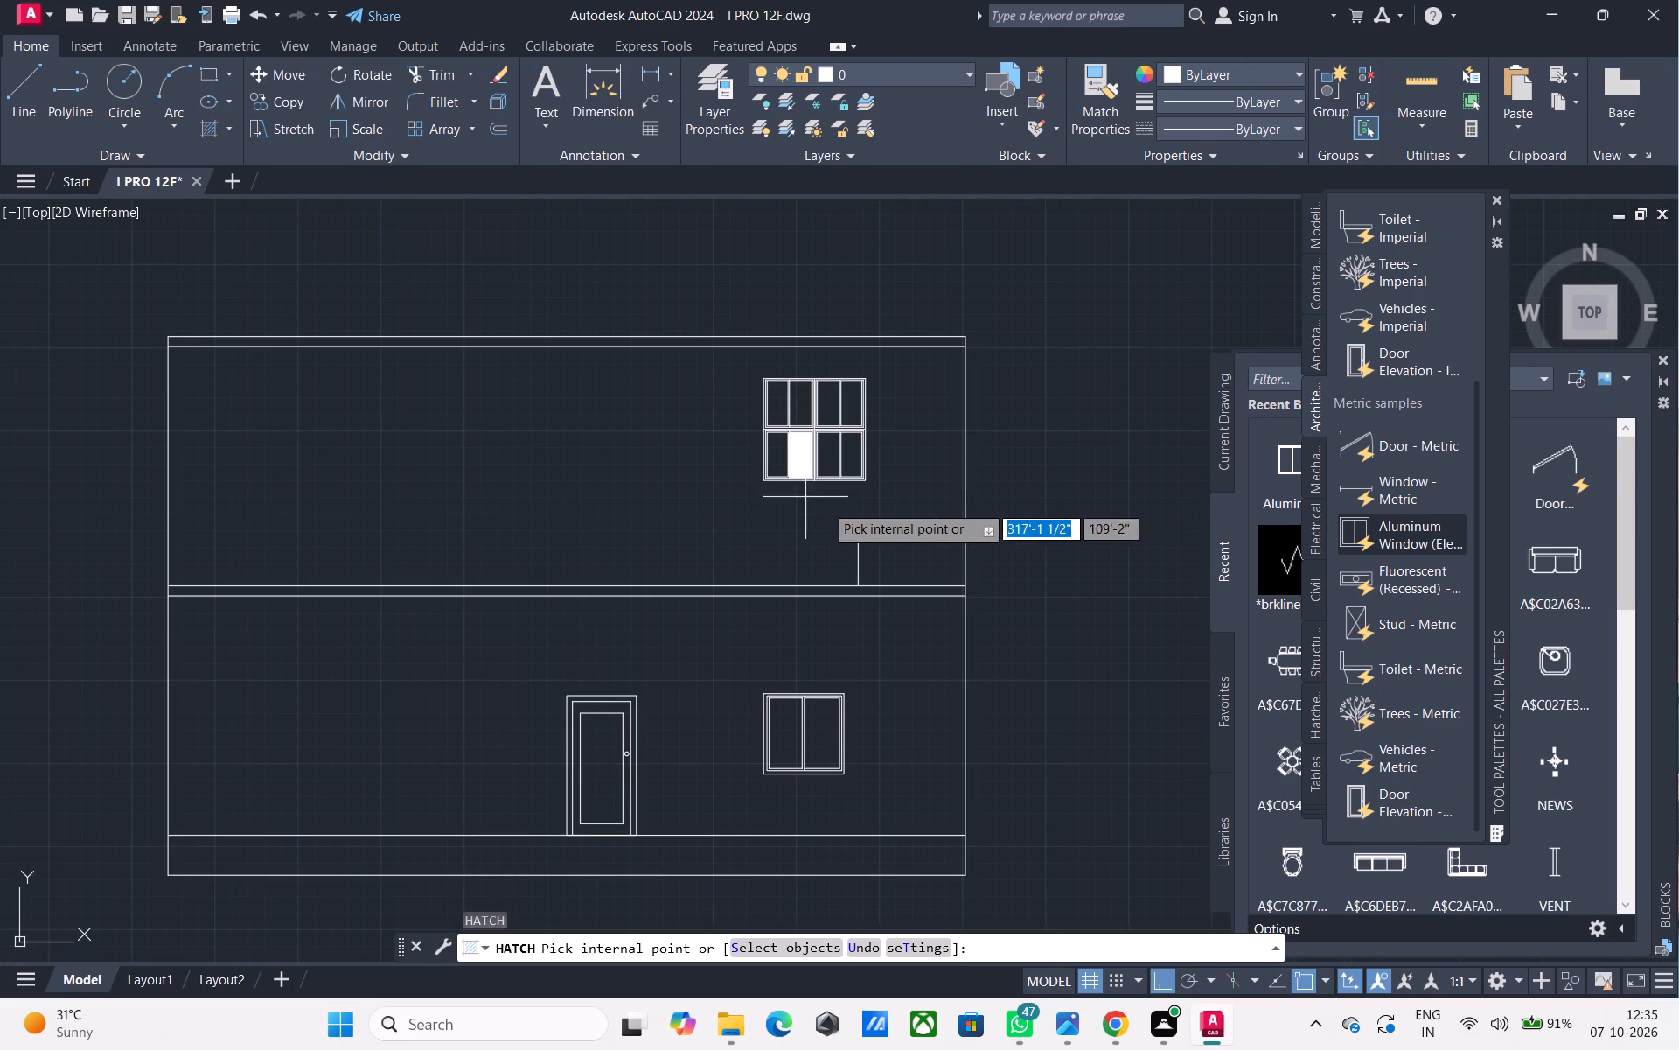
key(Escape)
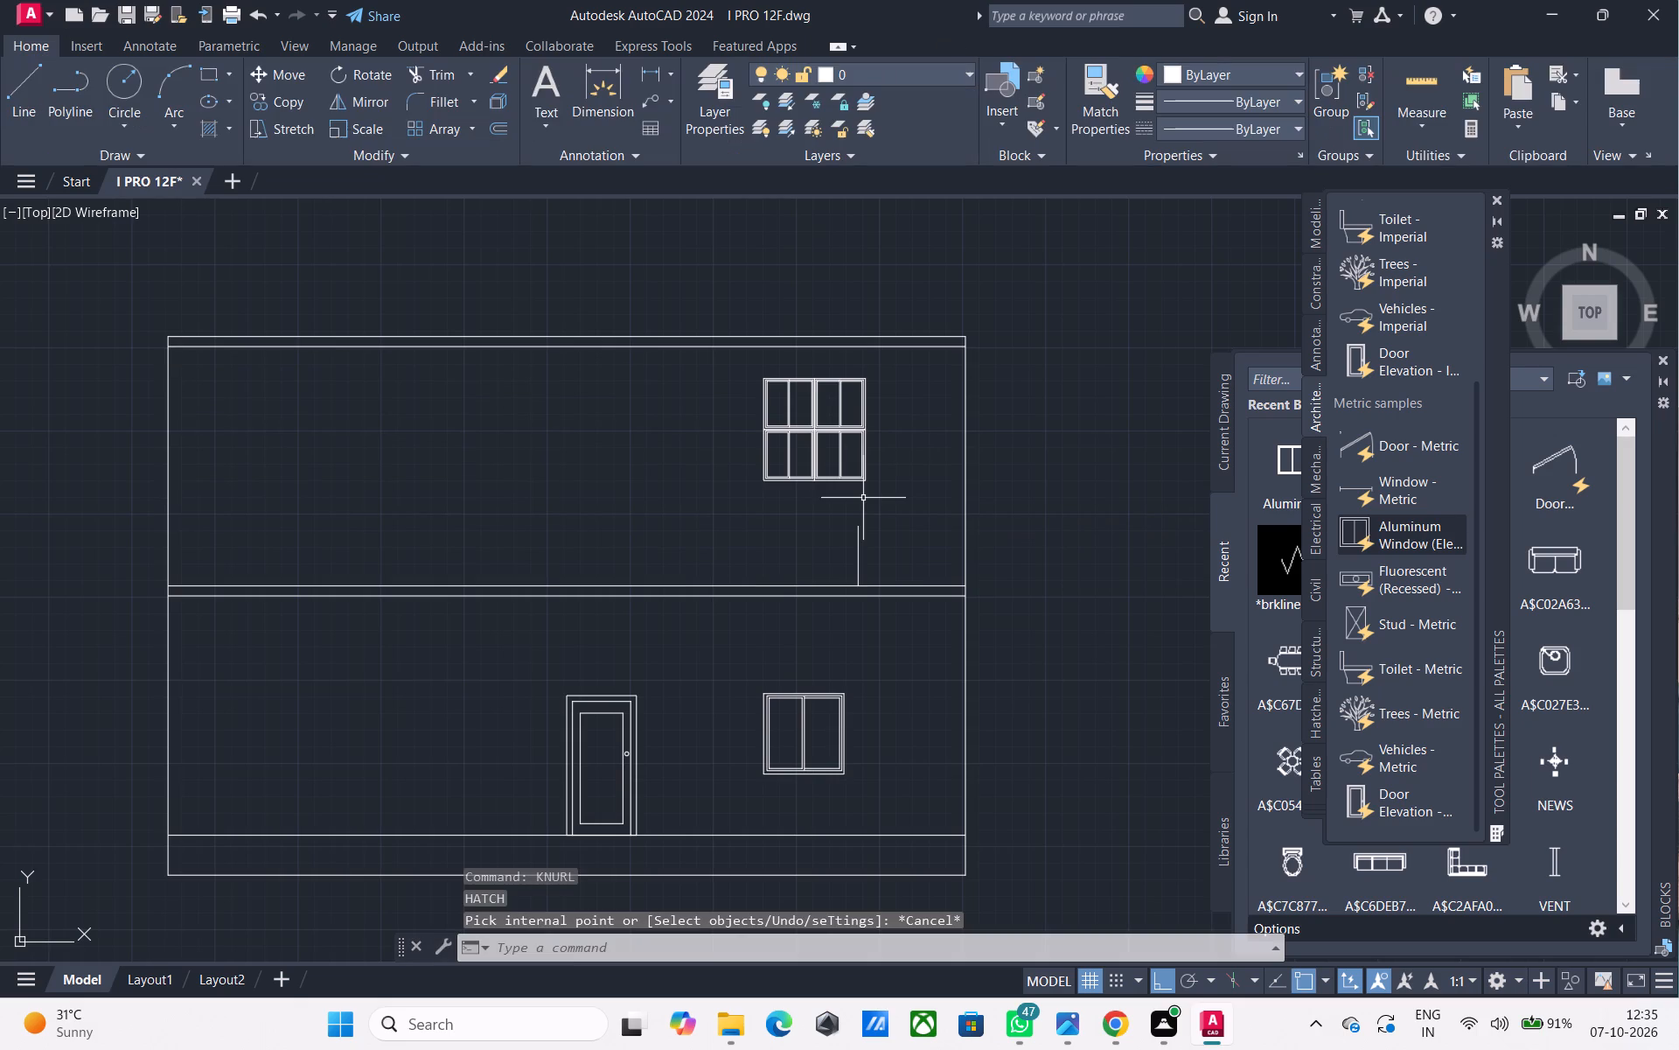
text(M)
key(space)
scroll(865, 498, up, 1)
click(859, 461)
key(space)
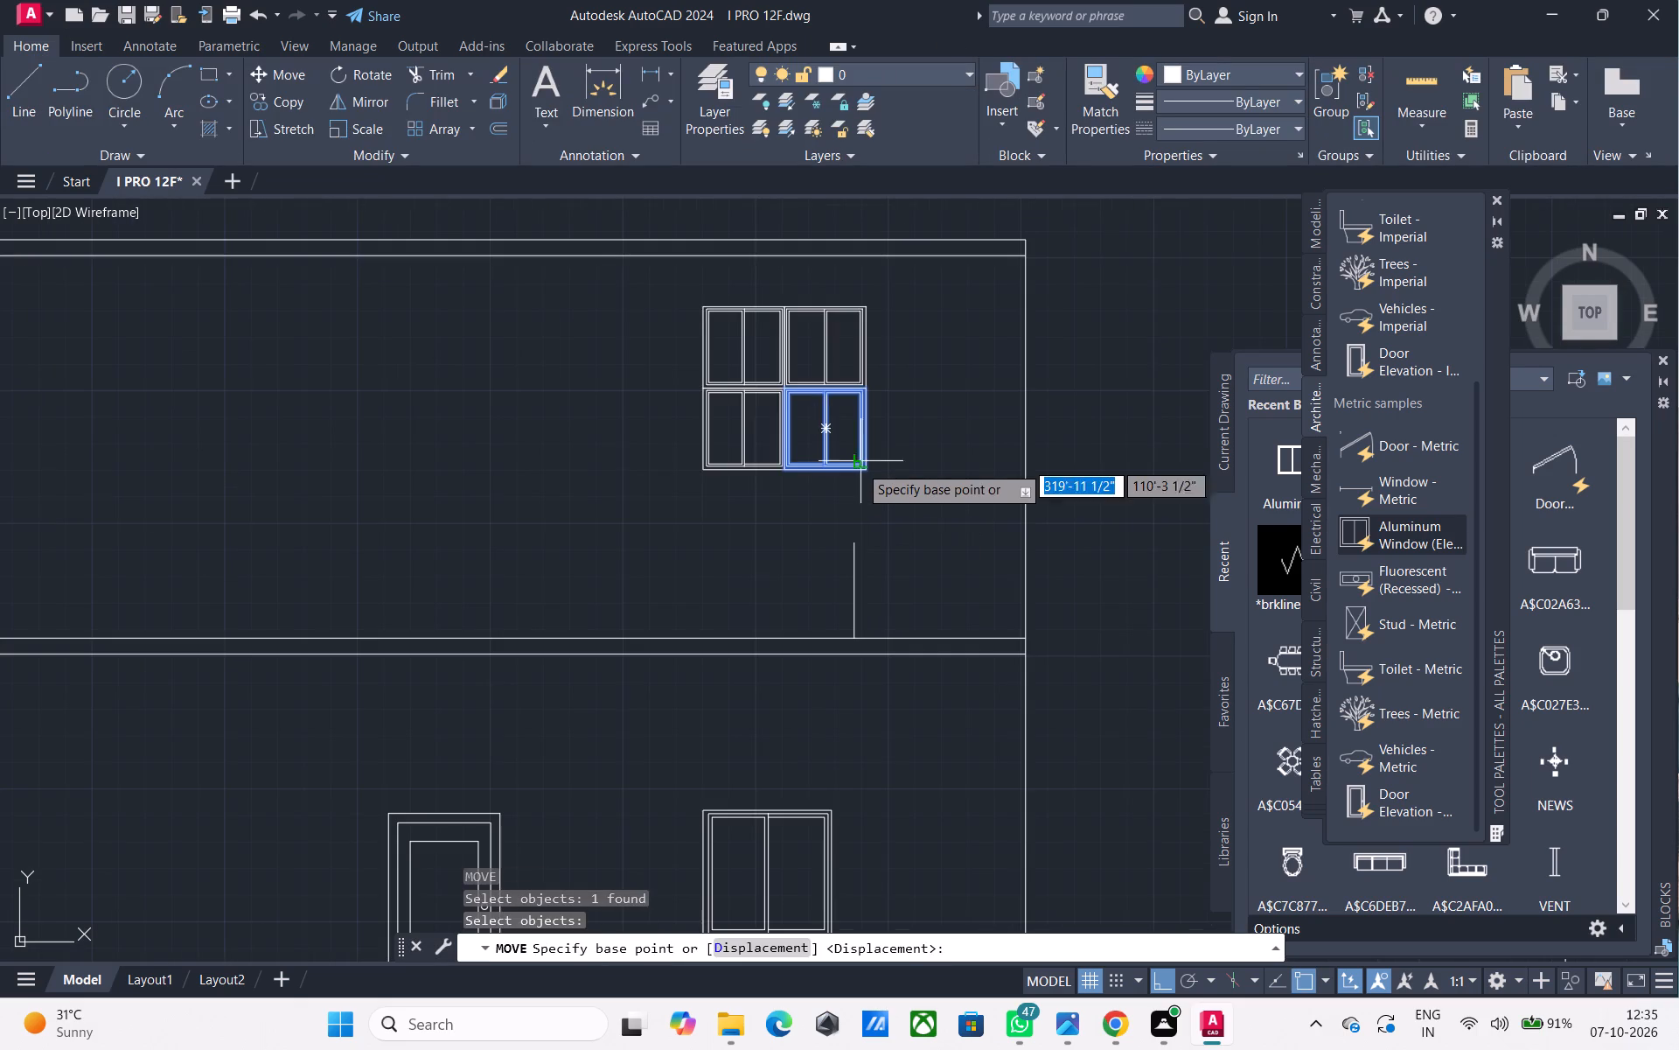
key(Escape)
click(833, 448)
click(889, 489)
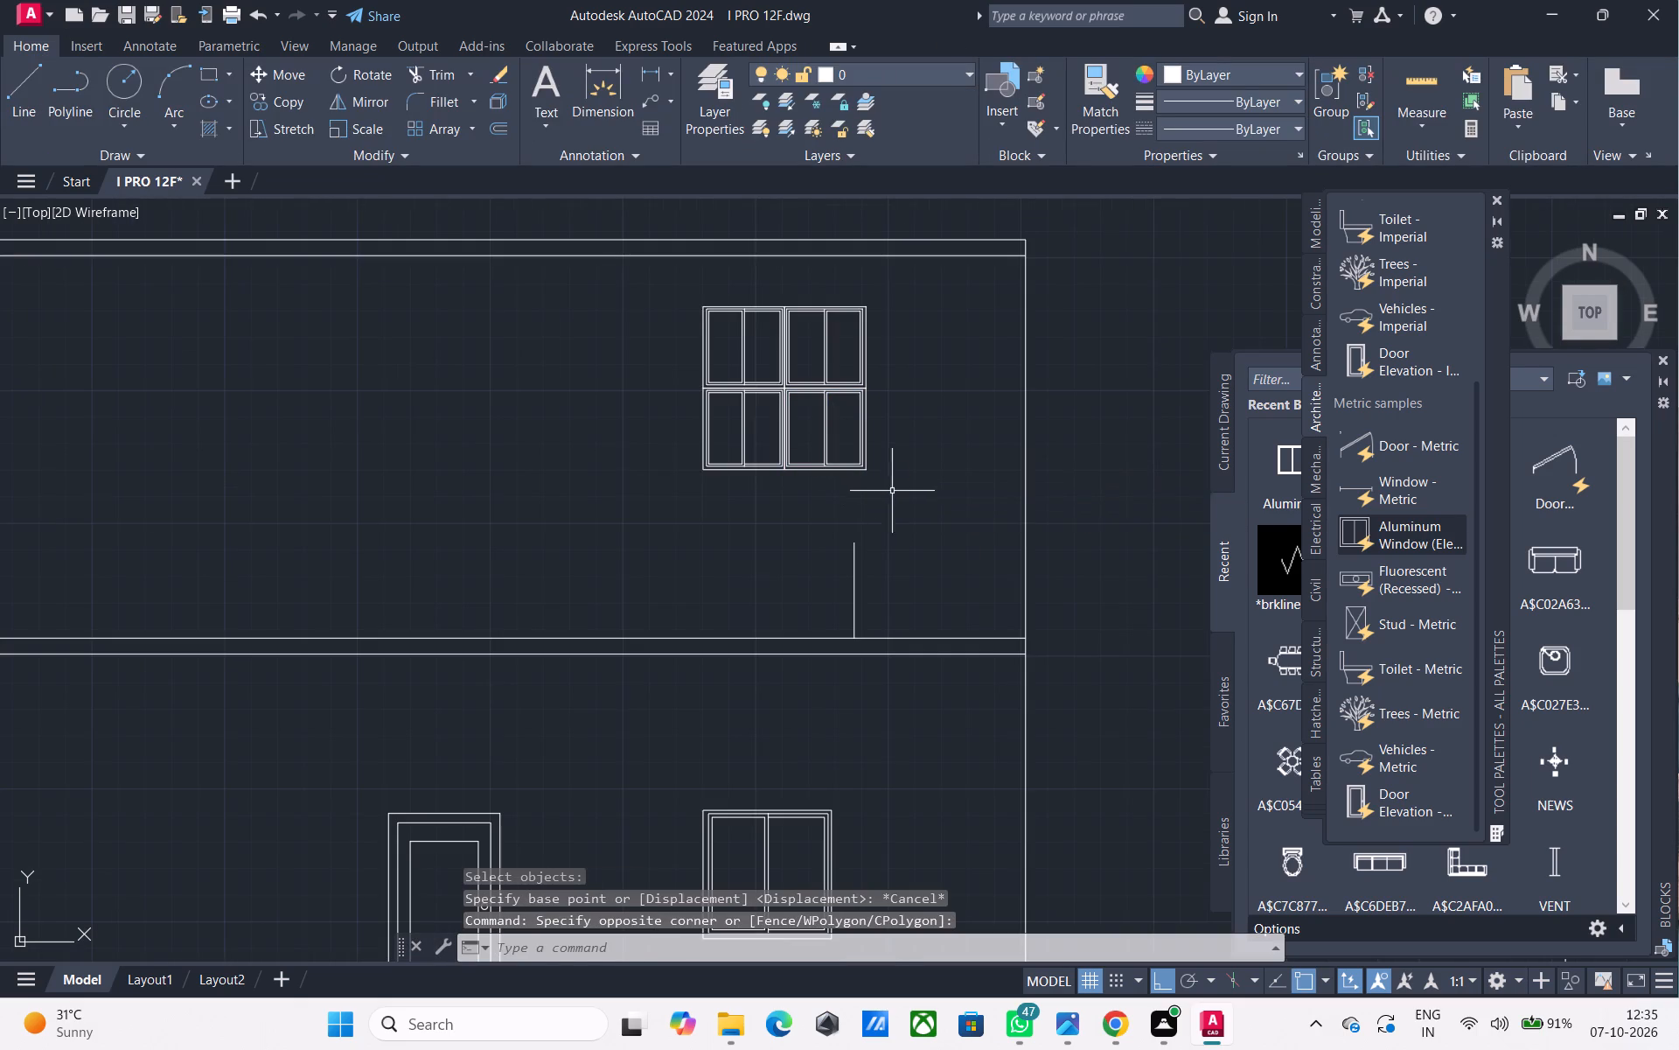
Move the whole four-part window by its lower-right corner onto the upper end of the 3' guide line.
drag(905, 502, 900, 494)
click(692, 296)
text(M)
key(space)
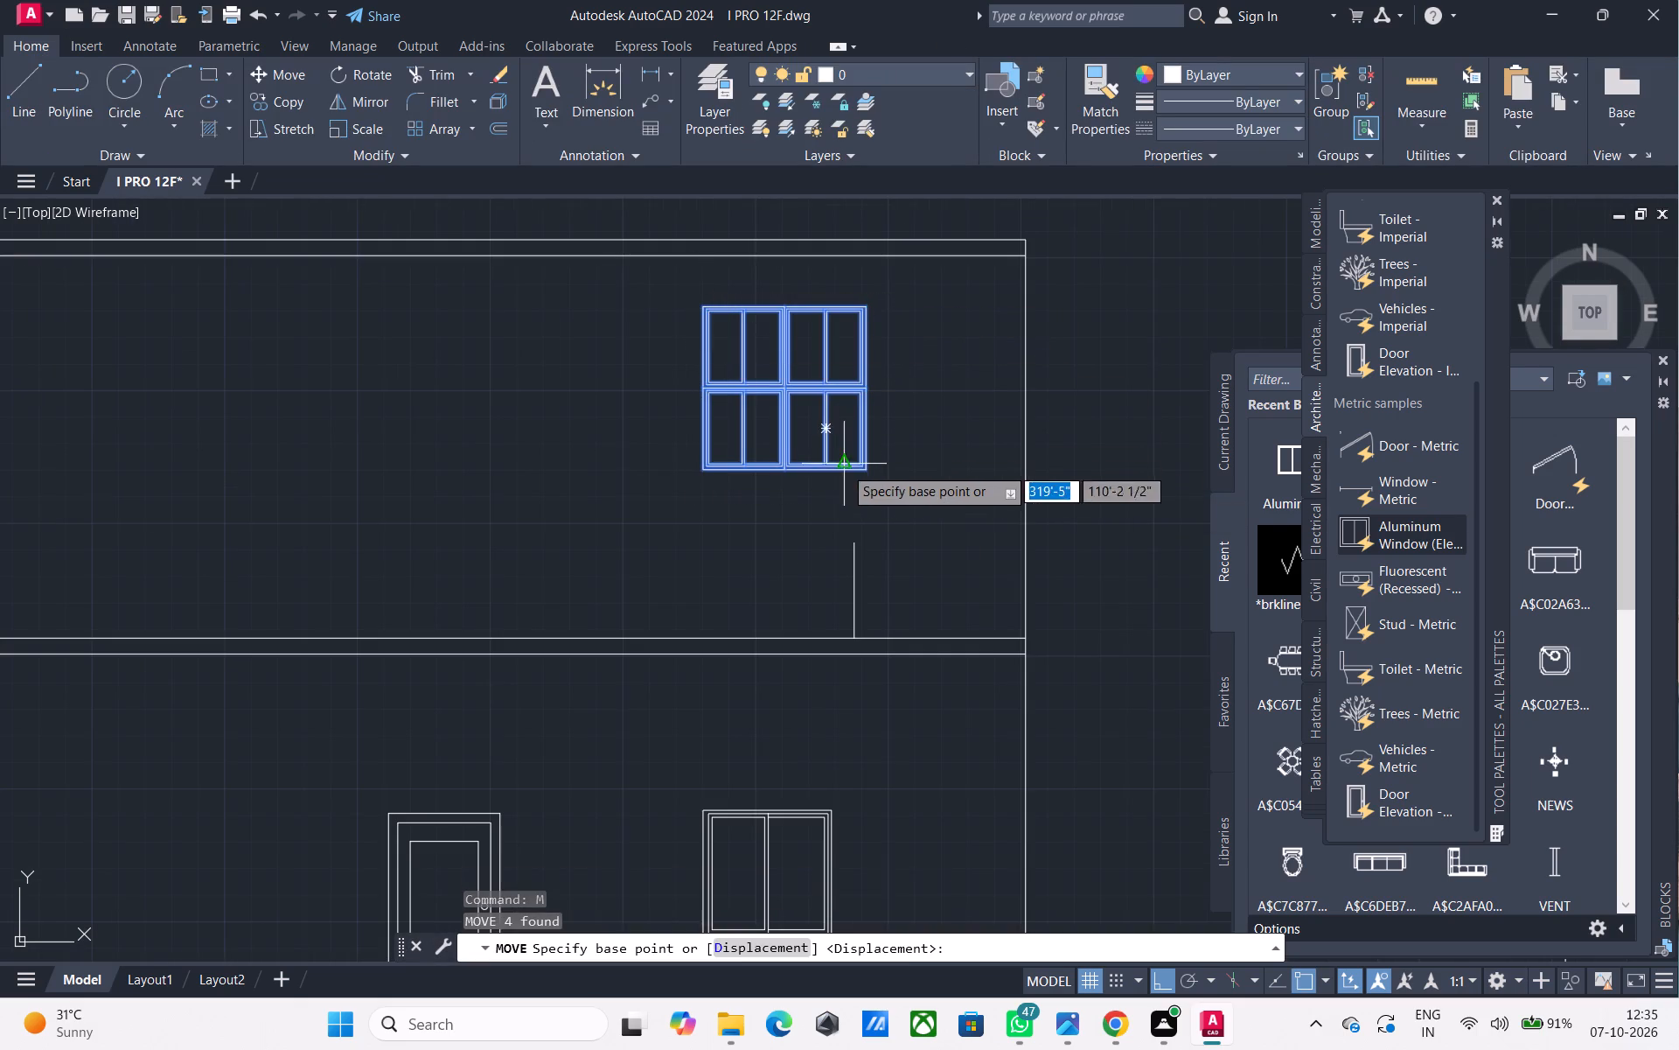
scroll(867, 486, up, 4)
click(857, 358)
middle_drag(874, 649, 815, 332)
scroll(872, 649, down, 1)
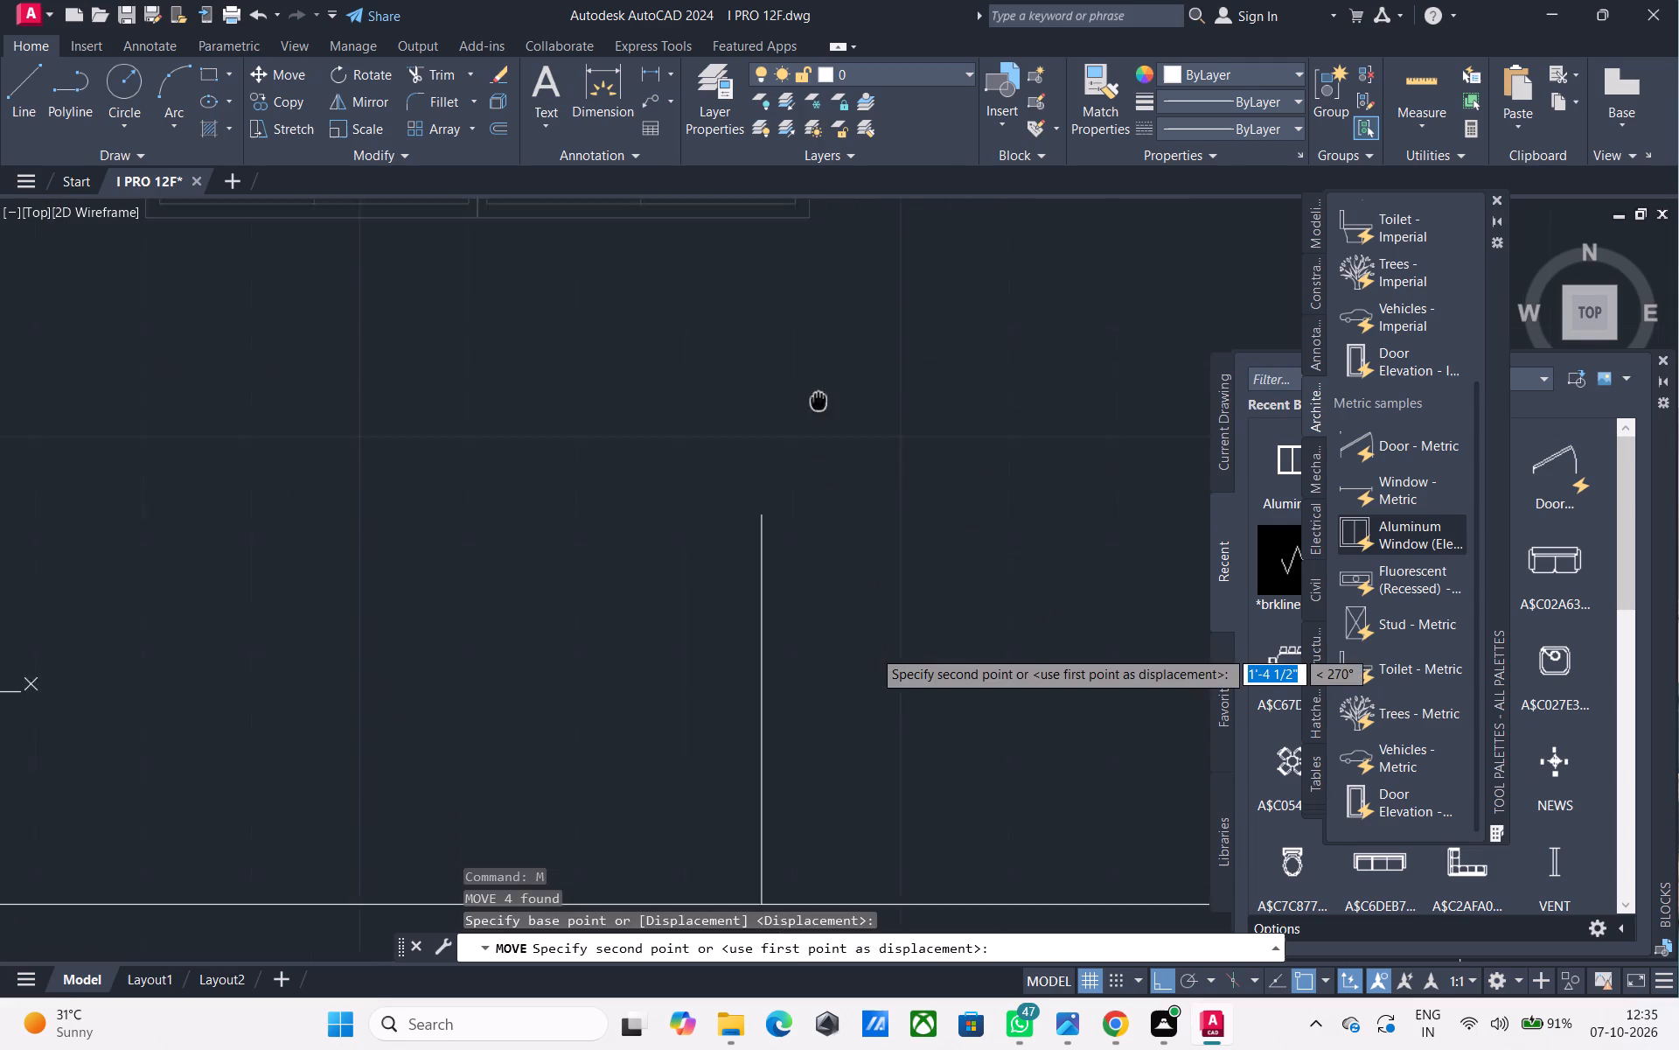
middle_drag(815, 332, 814, 330)
click(756, 437)
scroll(780, 480, down, 3)
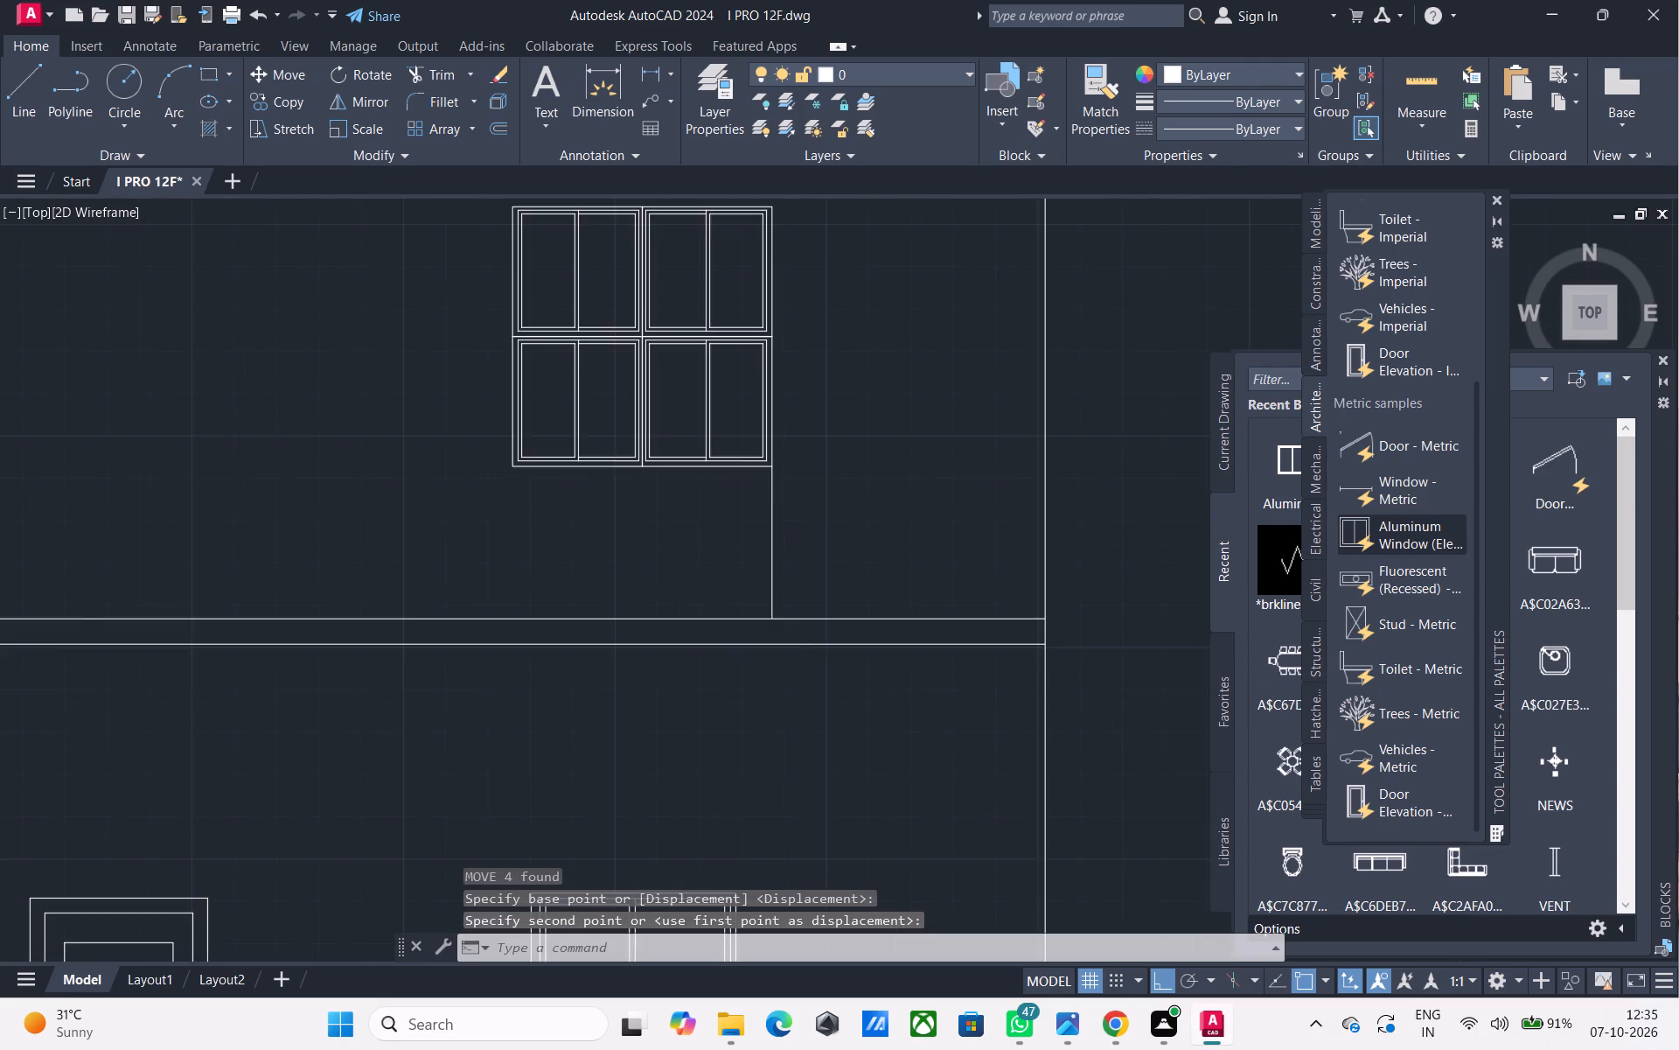
Erase the vertical guide line below the four-part window.
middle_drag(819, 493, 802, 426)
drag(801, 454, 781, 457)
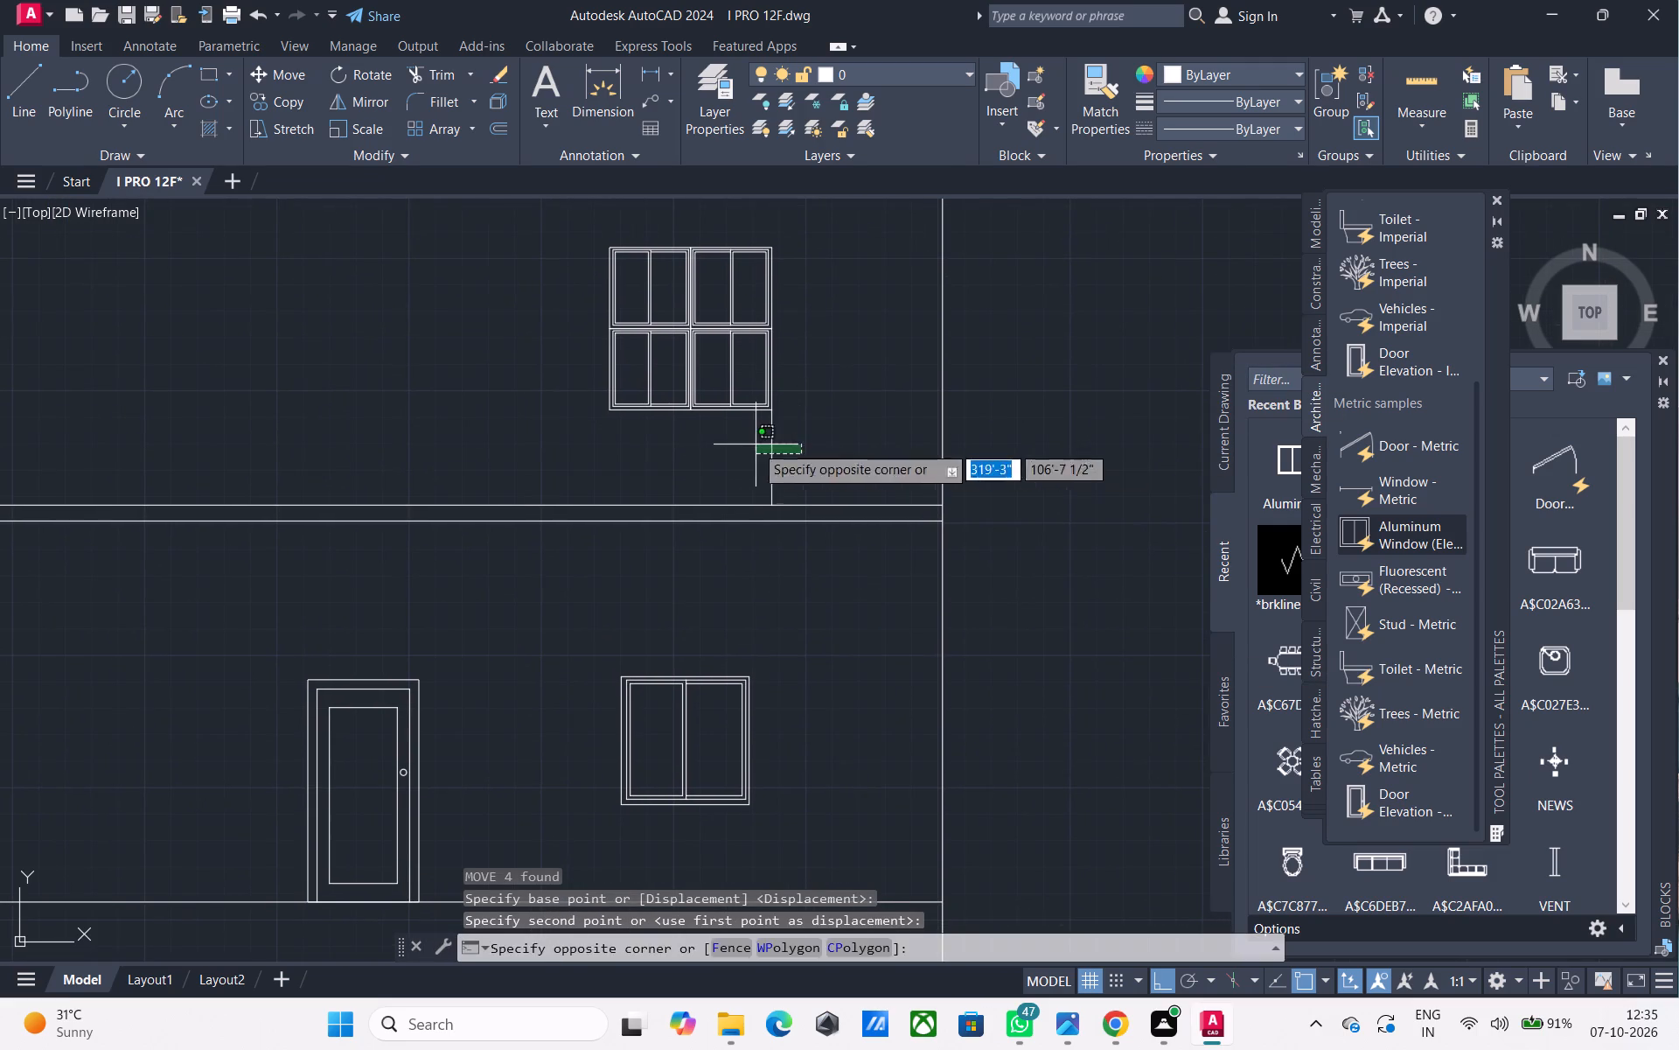
click(755, 444)
key(Delete)
Draw a rectangle around the four-part window, from the roof slab's underside to the intermediate slab's top at the right wall.
middle_drag(745, 540, 884, 706)
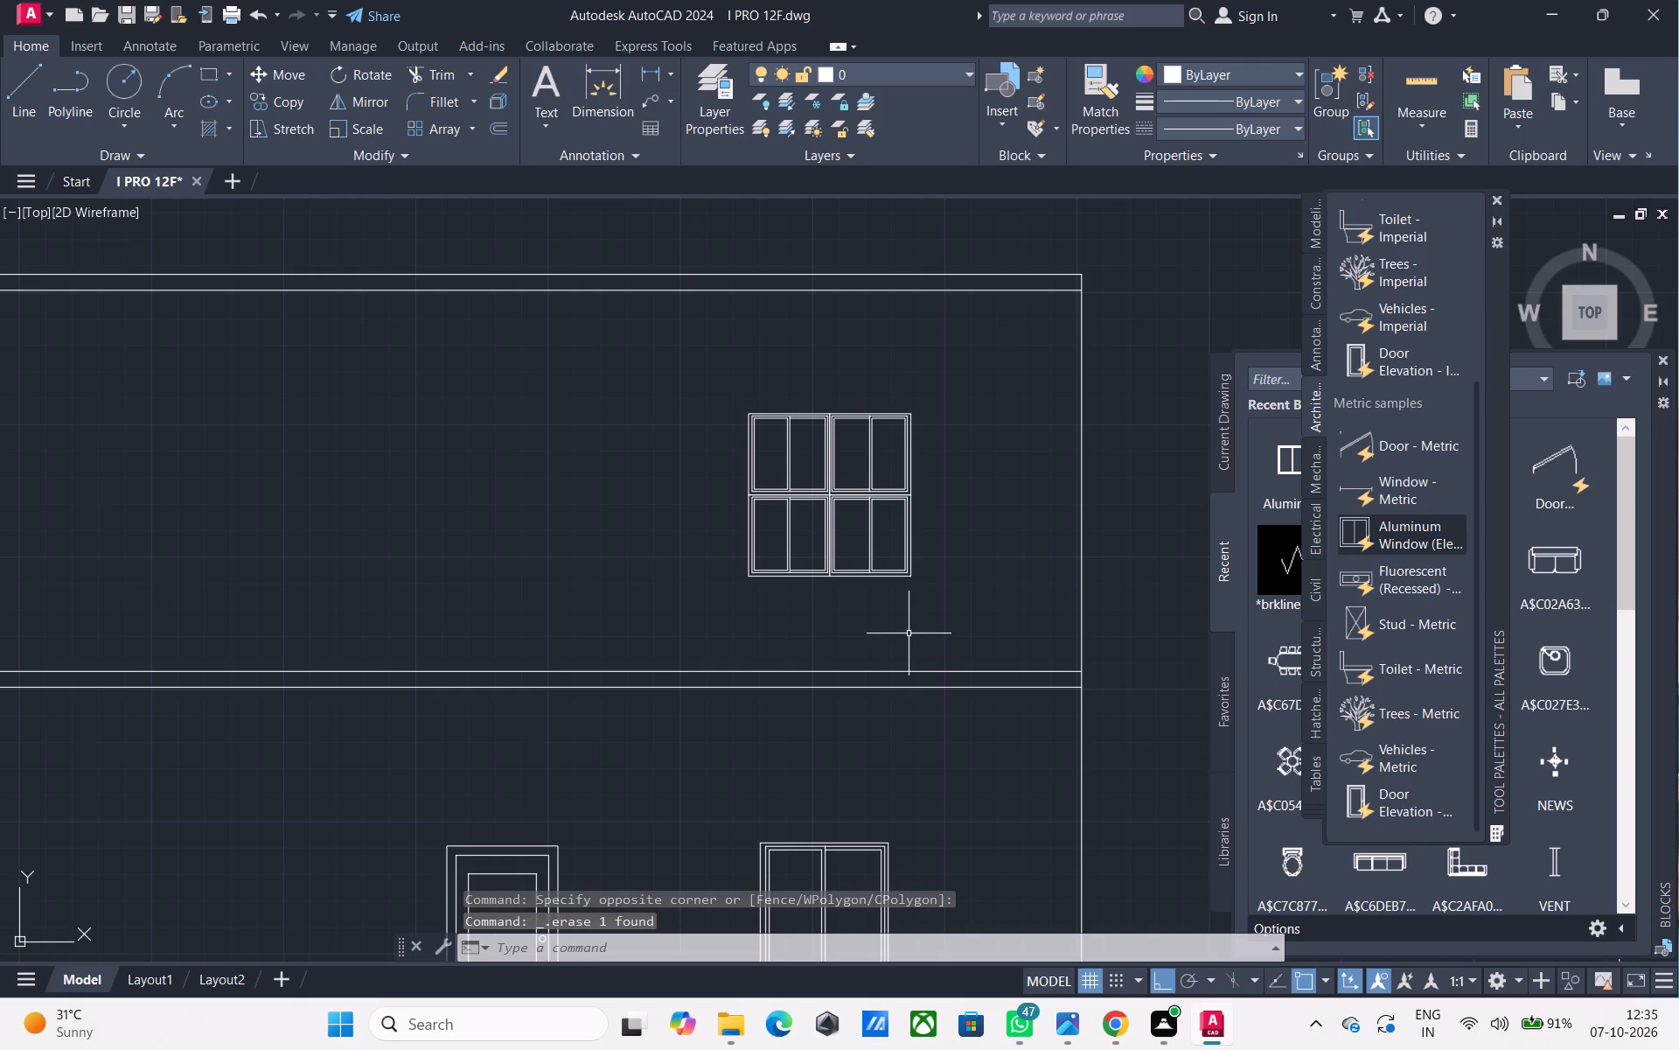
key(r)
key(e)
key(c)
key(space)
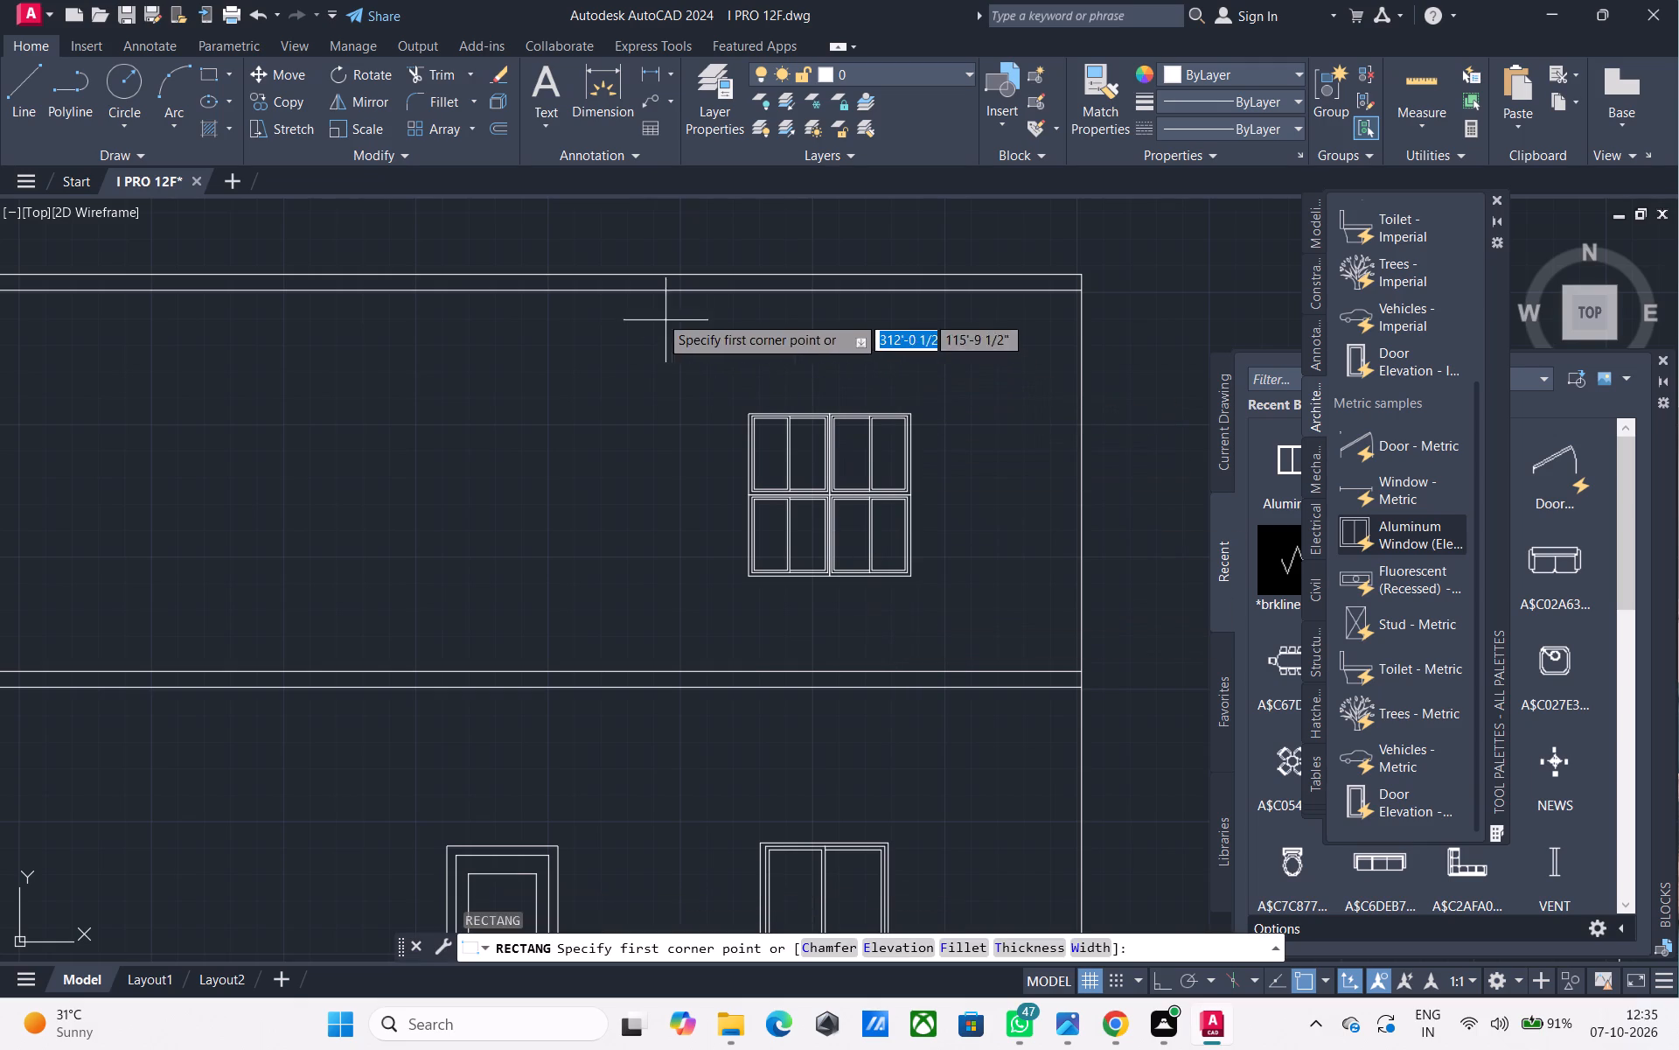
click(633, 290)
click(1085, 671)
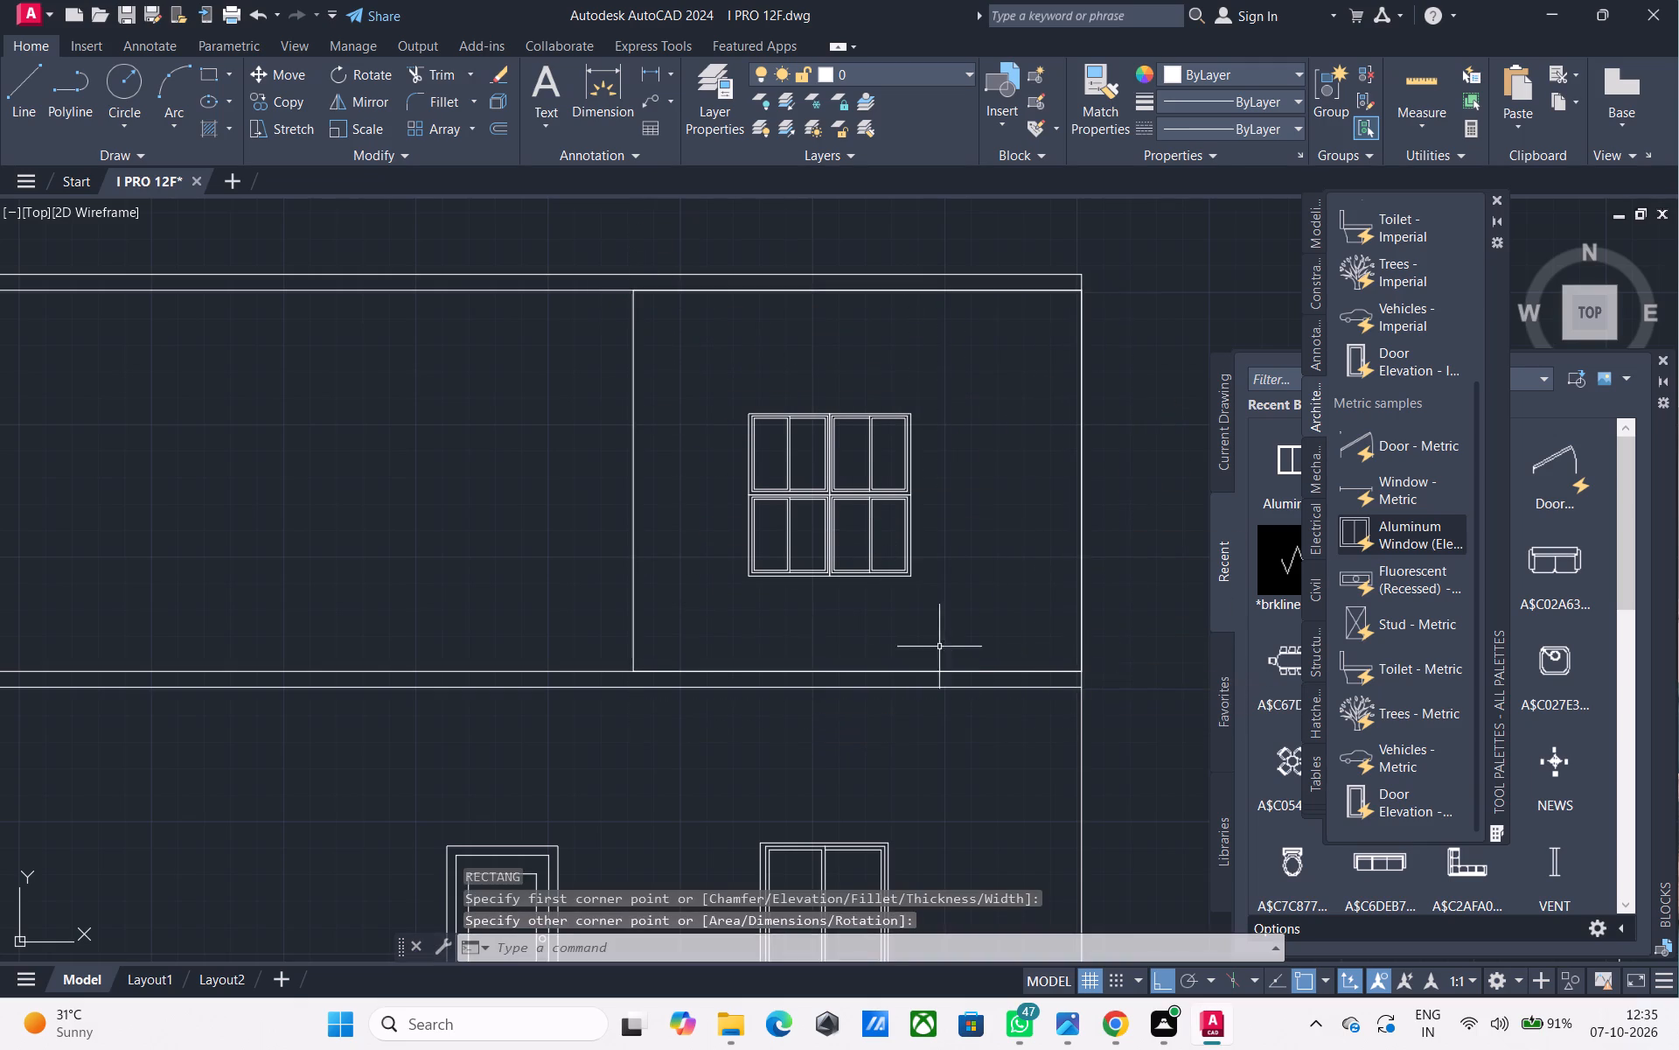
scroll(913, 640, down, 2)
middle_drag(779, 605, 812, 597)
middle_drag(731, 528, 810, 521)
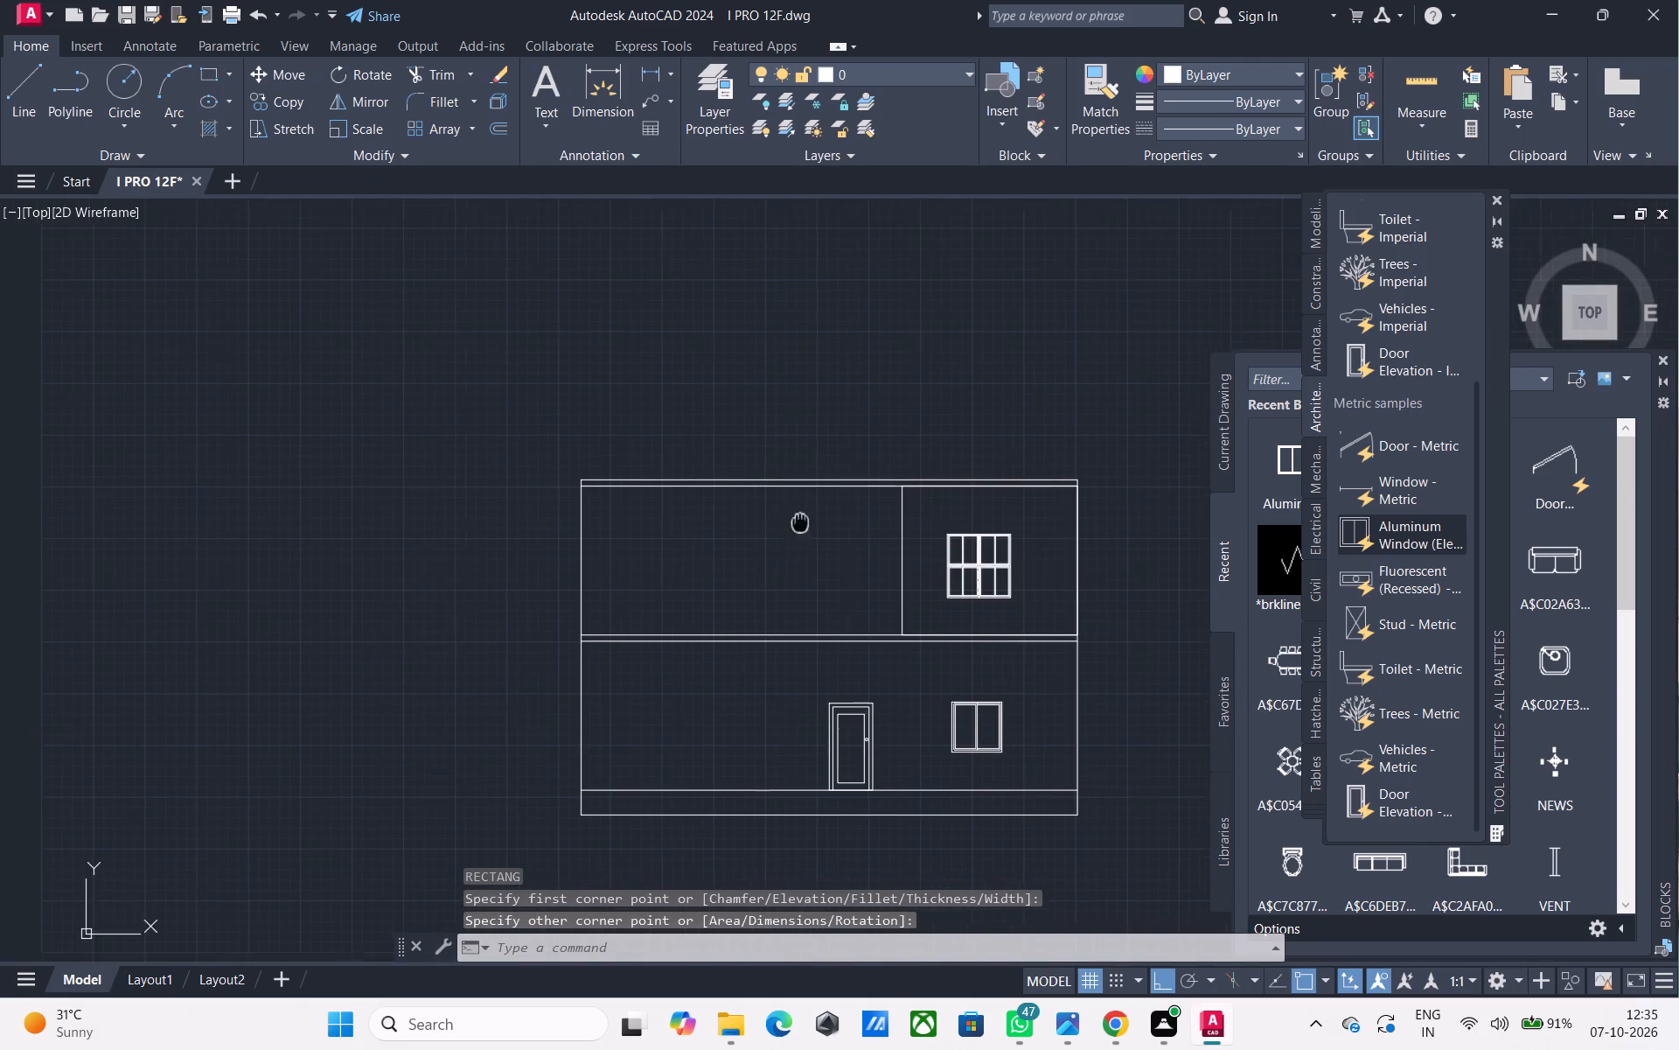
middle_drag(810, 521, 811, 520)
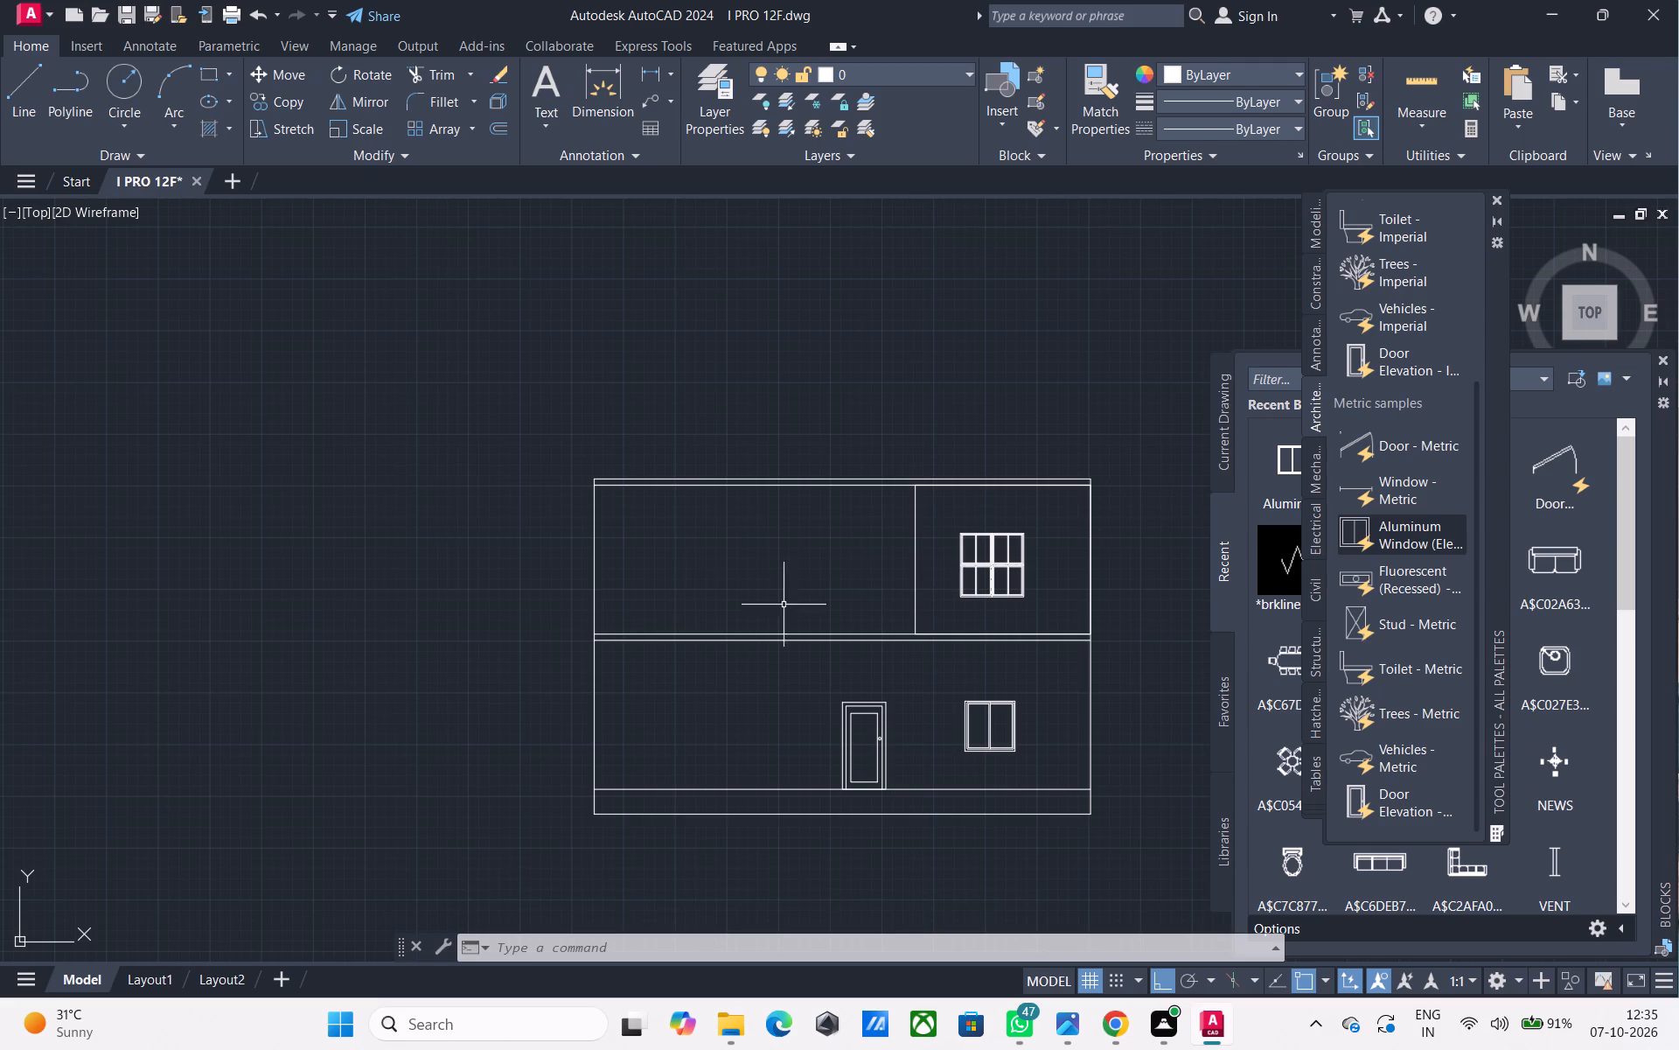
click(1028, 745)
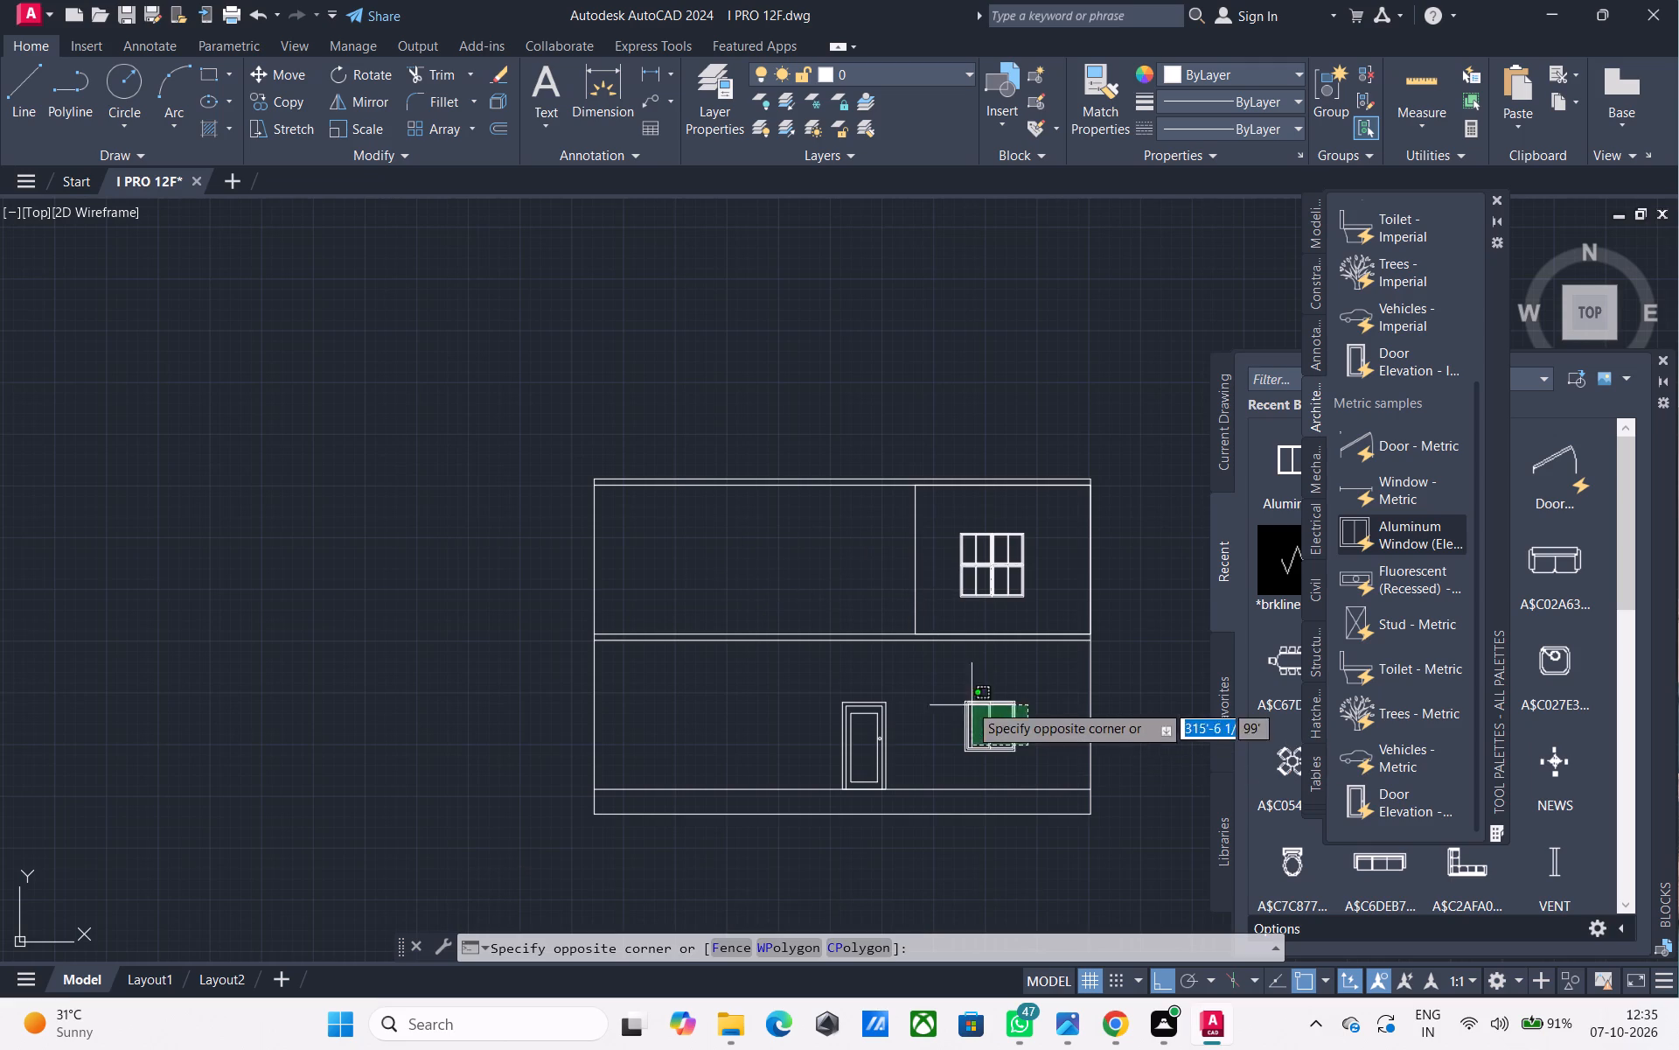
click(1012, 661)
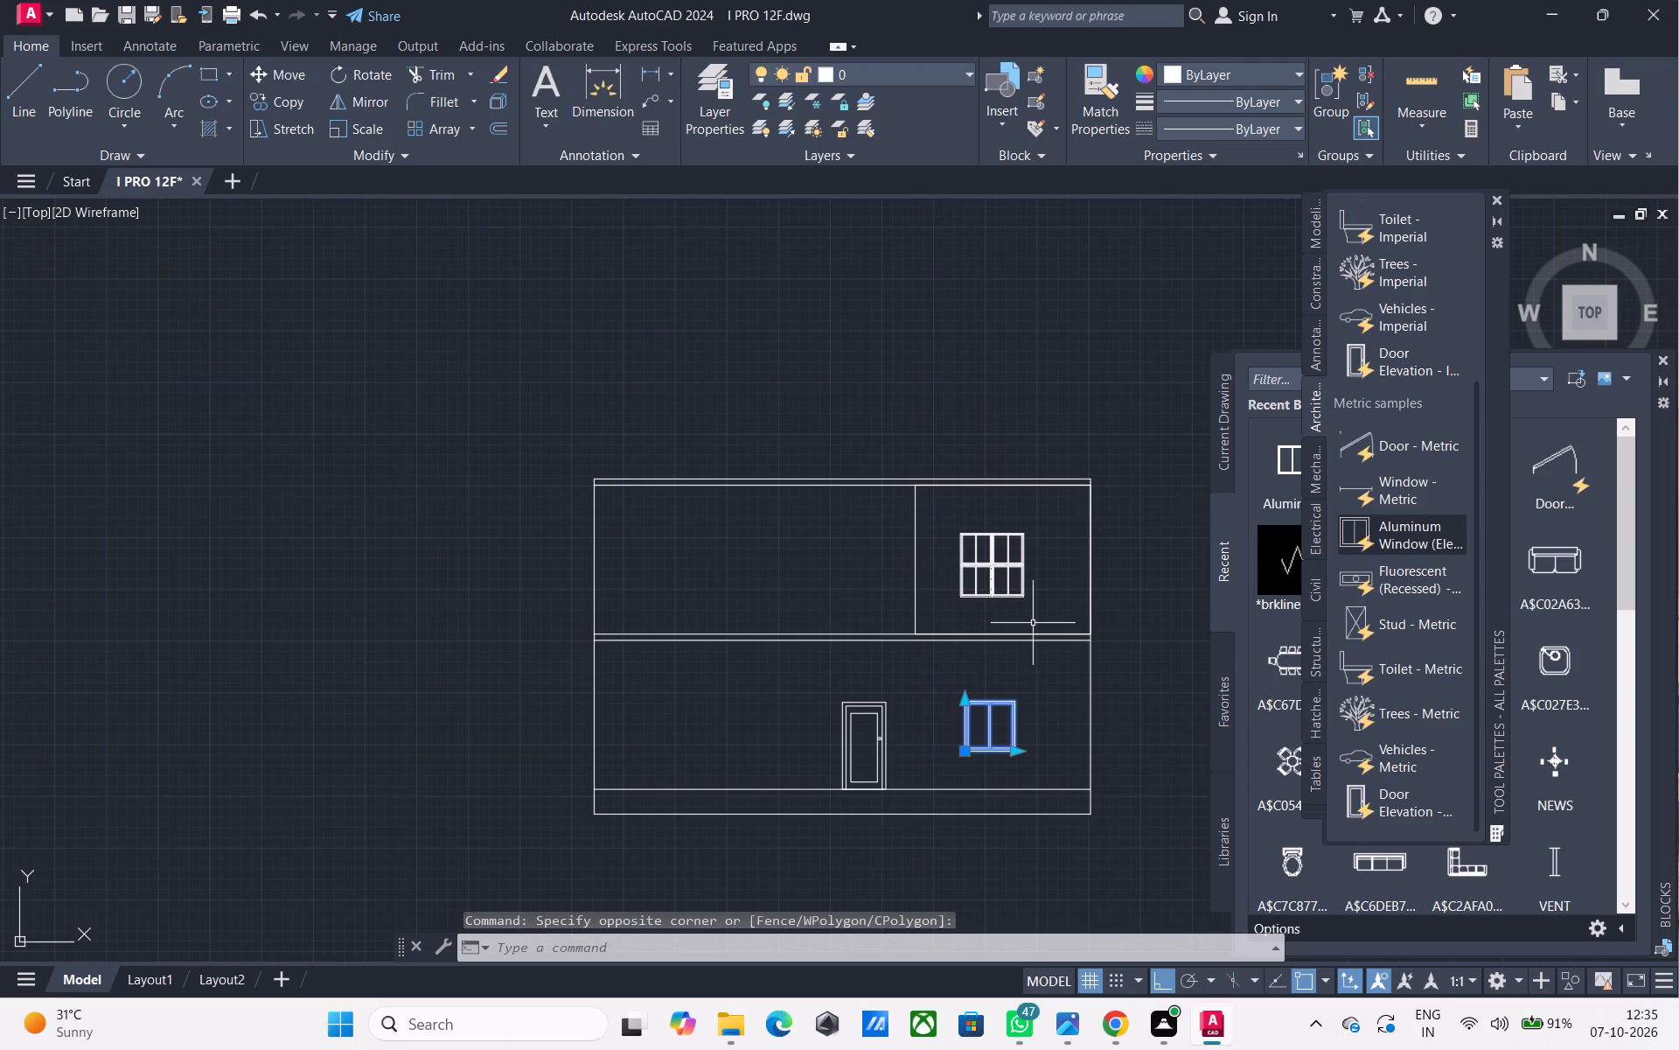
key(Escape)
Copy the upper half of the four-part window about 24' horizontally to the left part of the upper storey, with ortho on.
click(1043, 549)
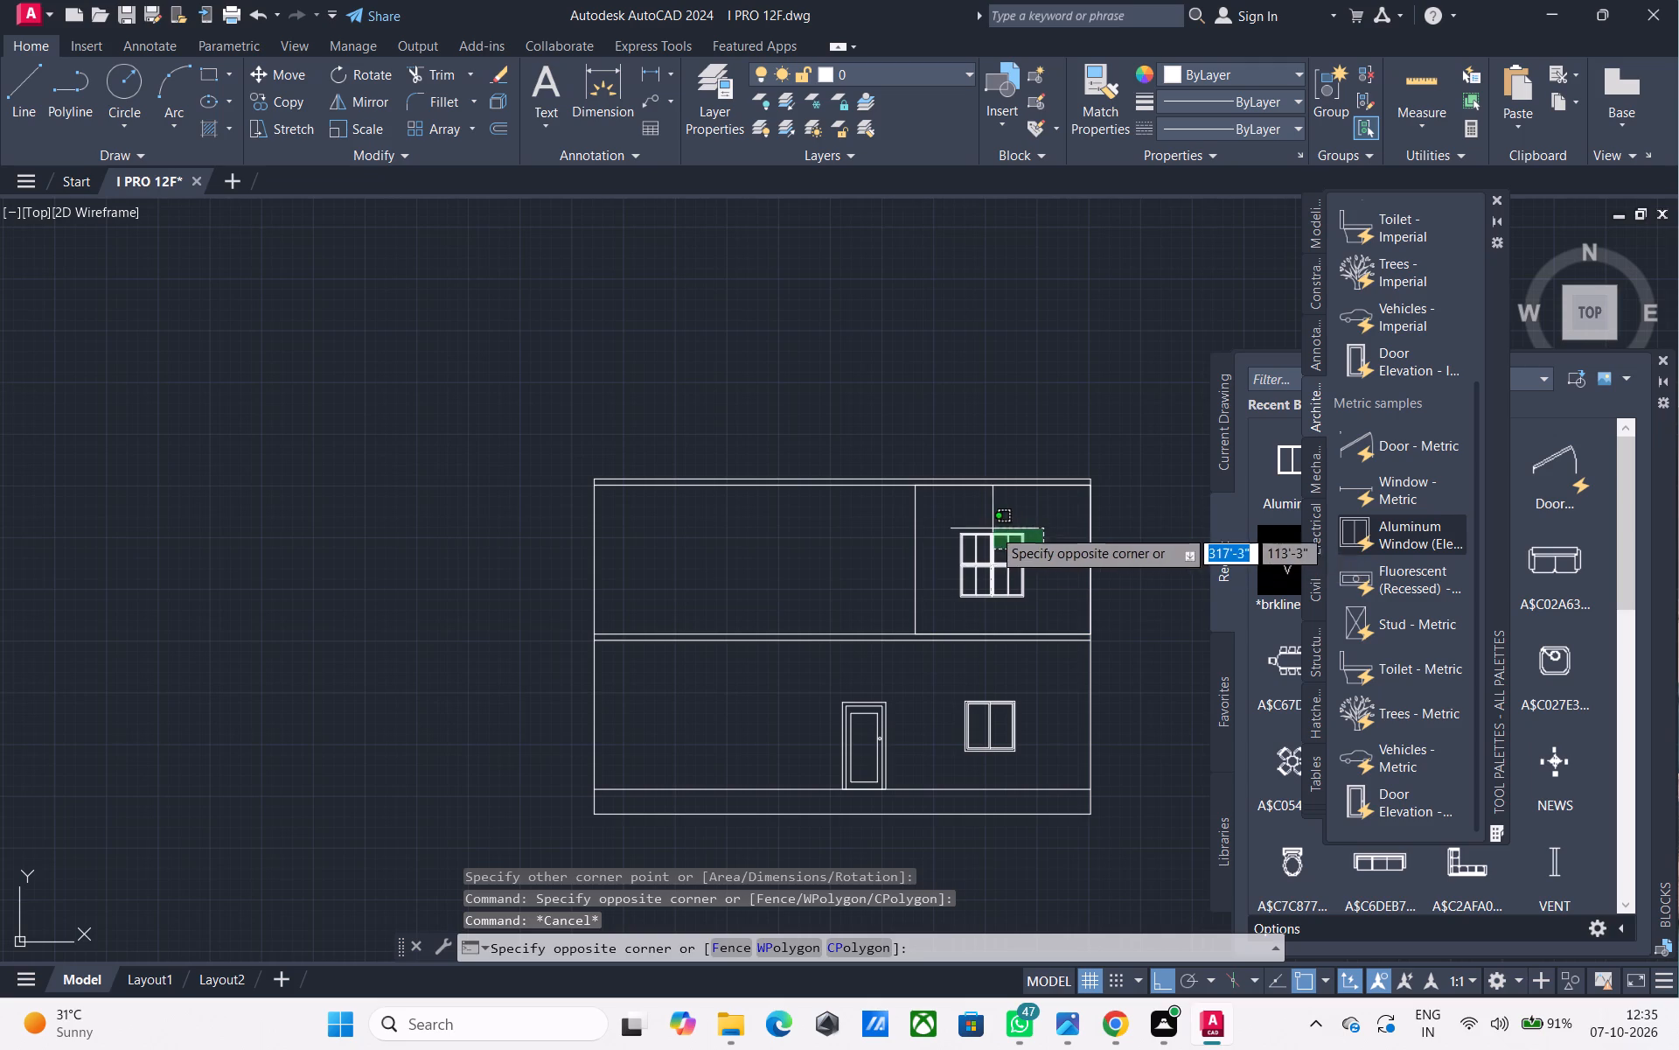
click(981, 521)
text(CO)
key(space)
key(F8)
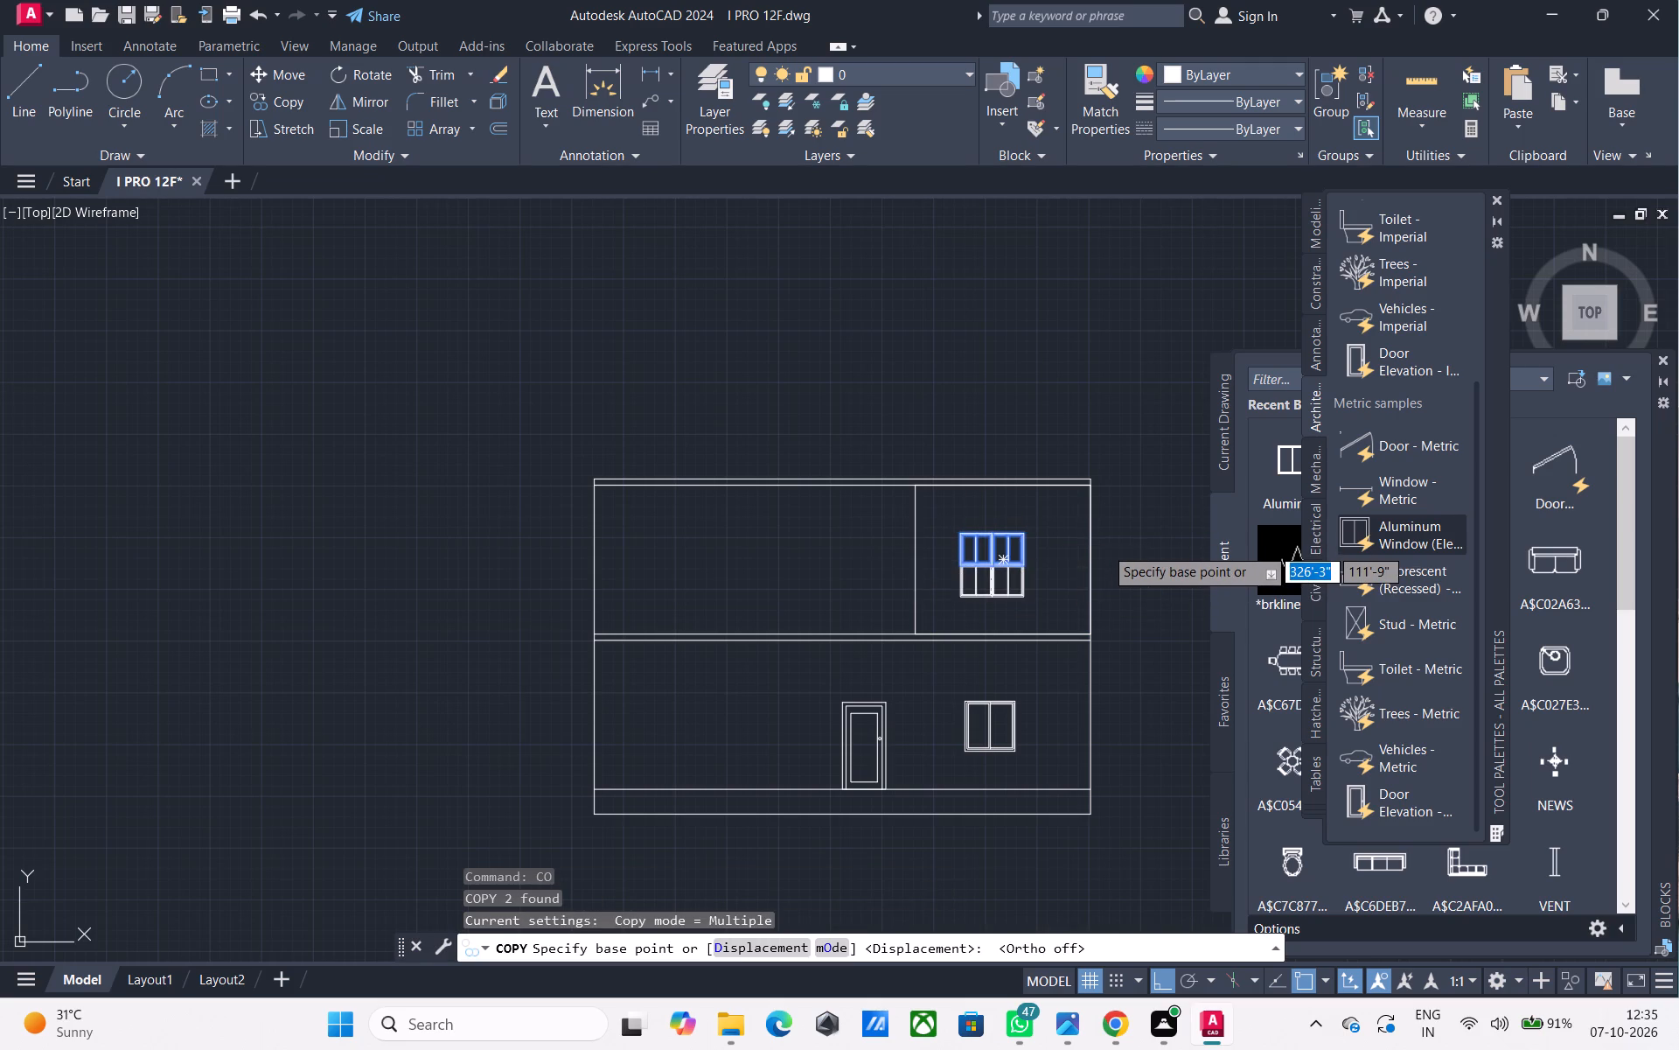
click(1118, 544)
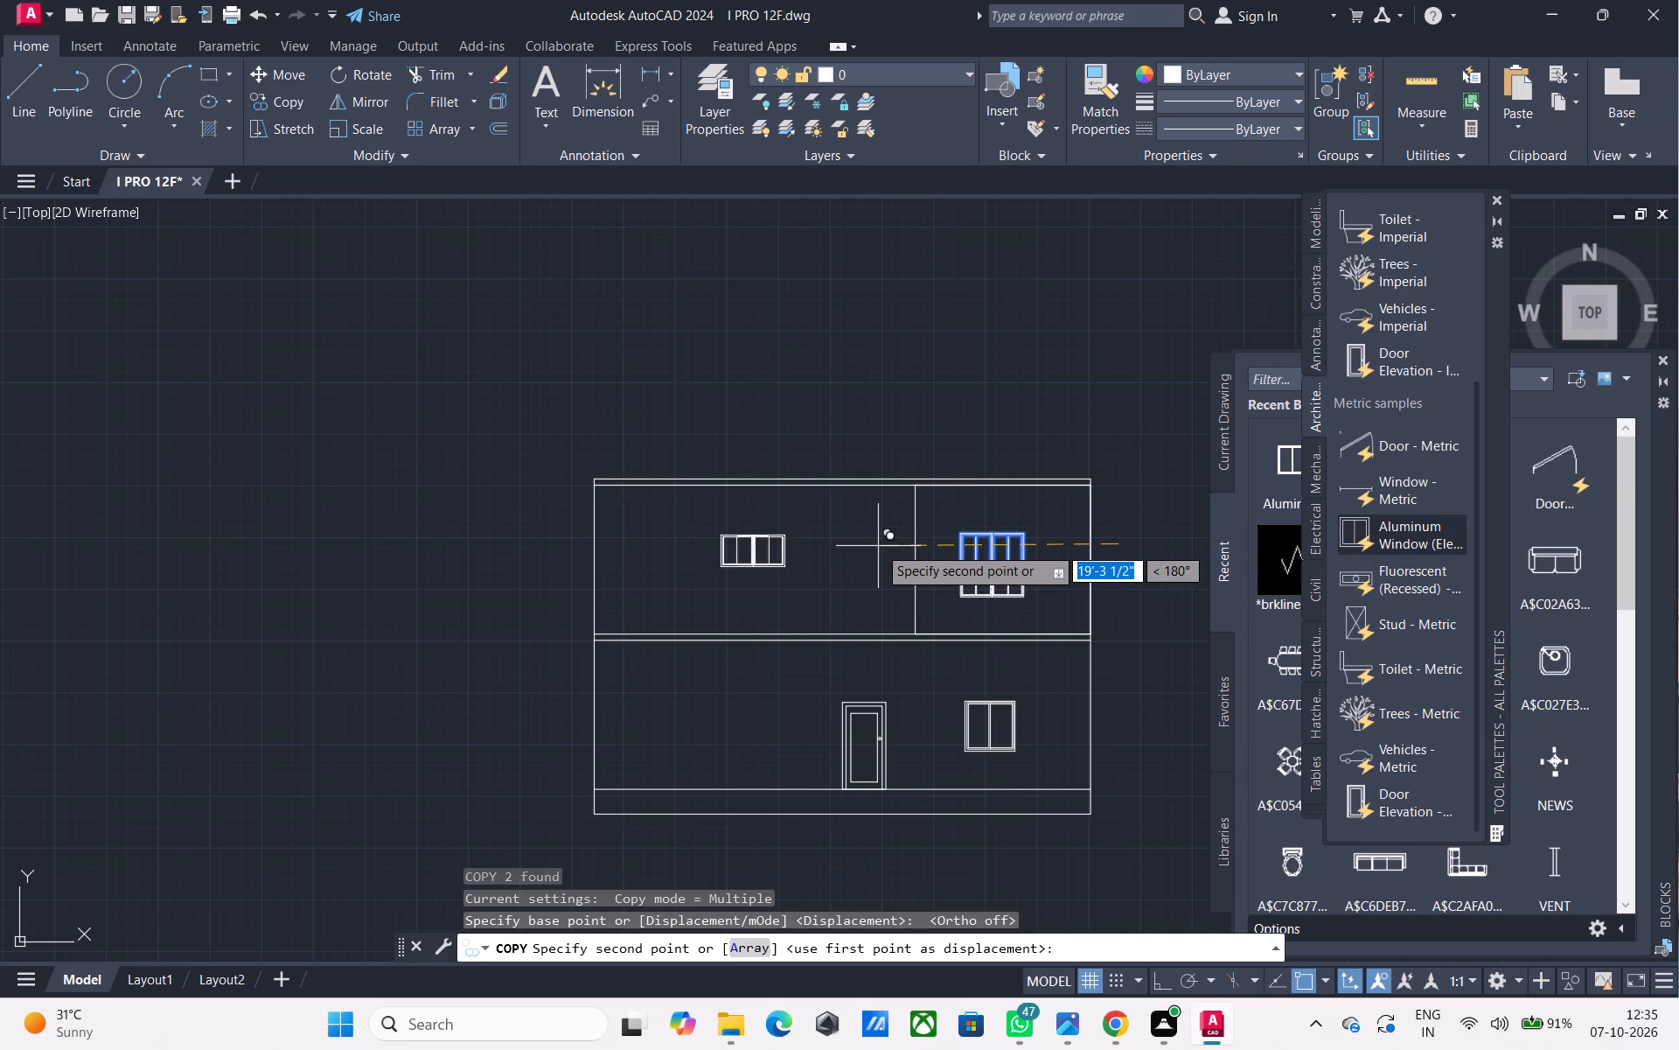
key(F8)
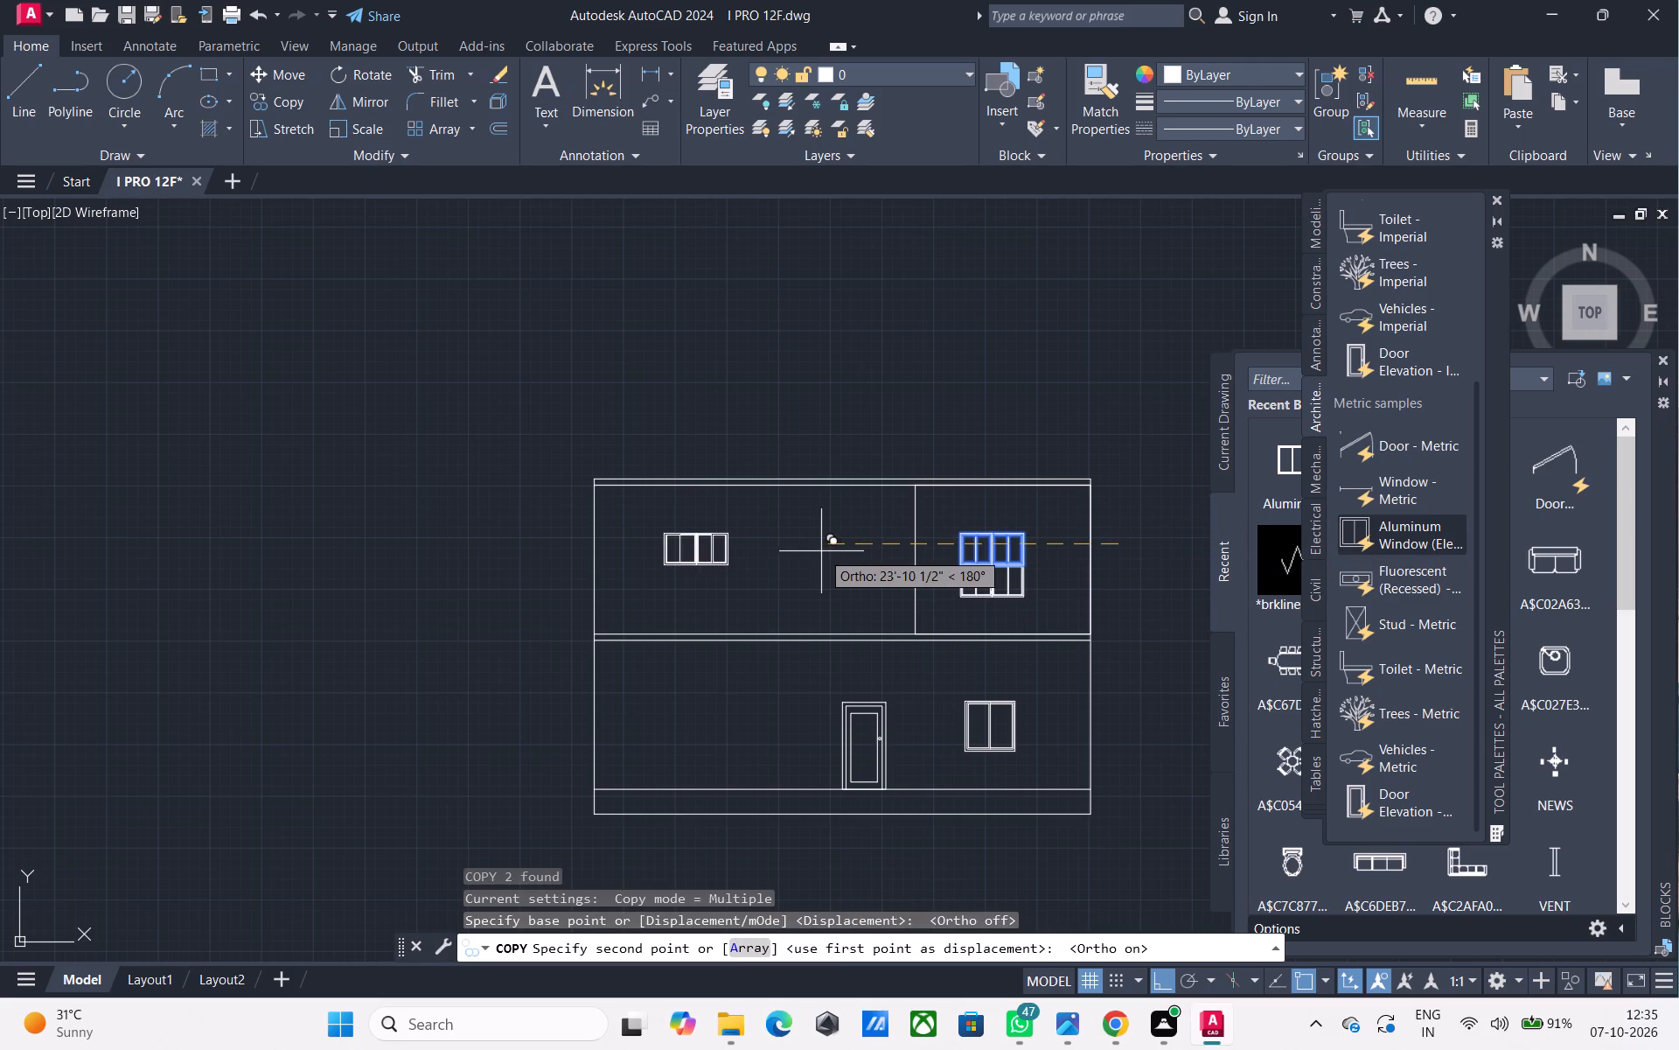
click(812, 551)
key(Escape)
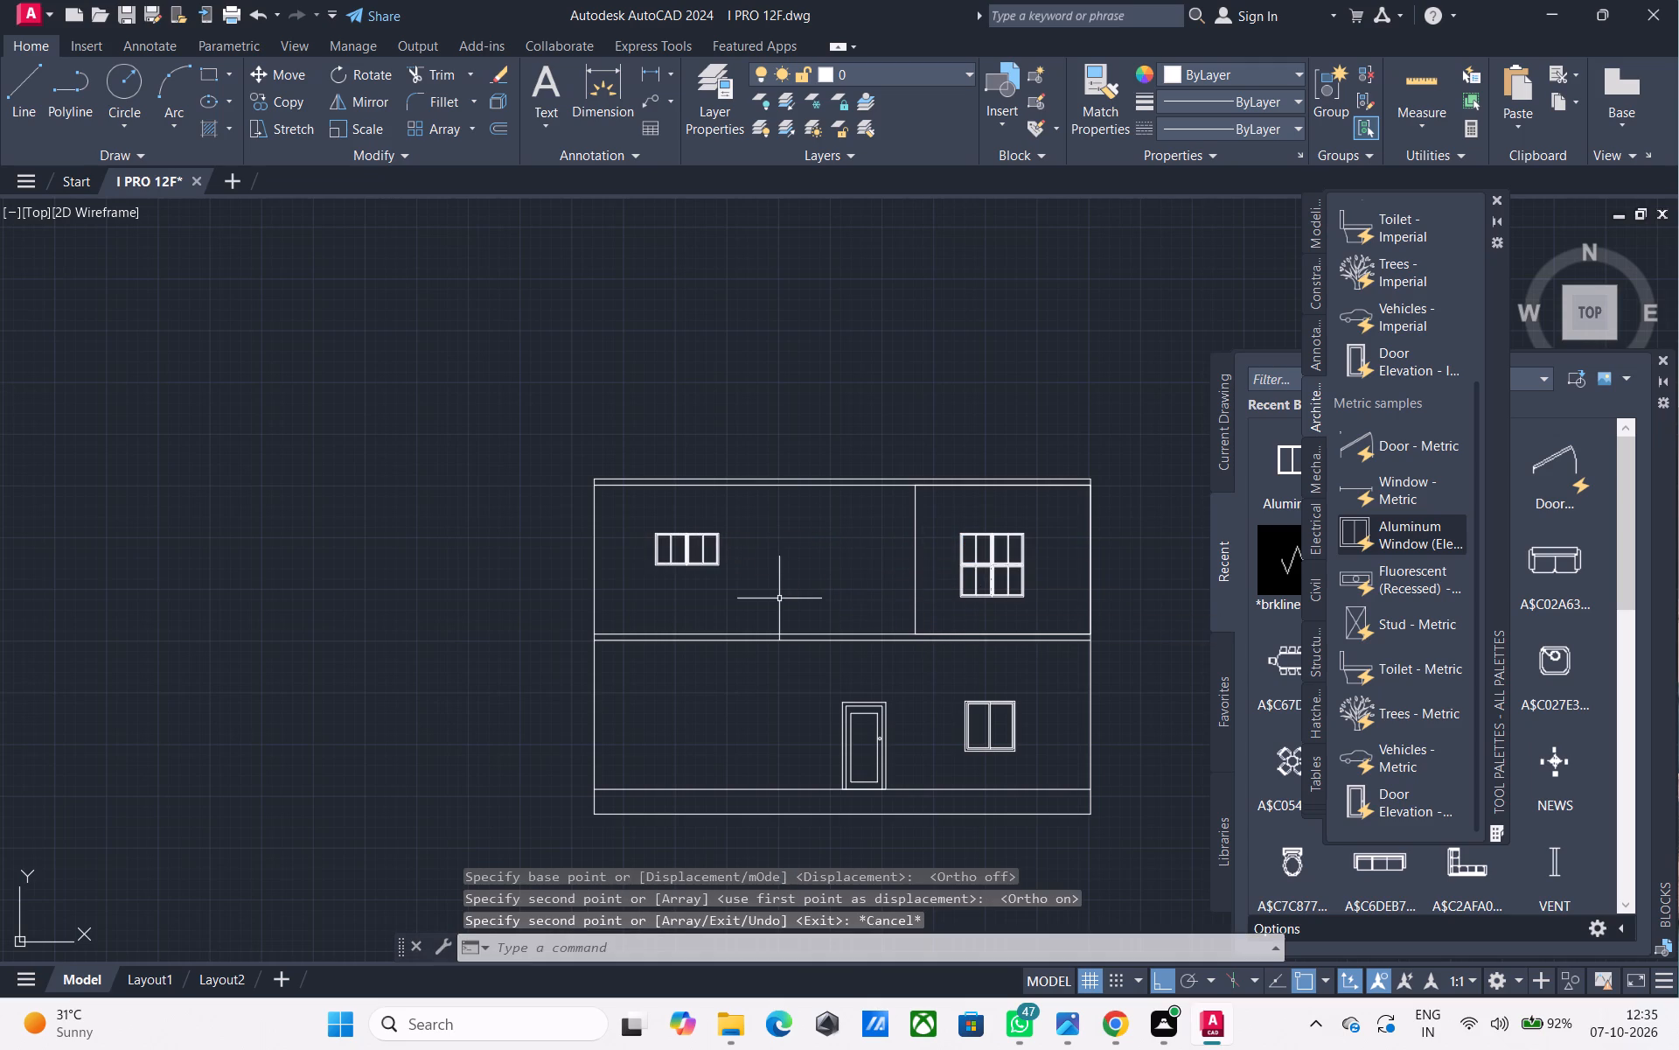
Save the drawing.
middle_drag(742, 587, 803, 578)
middle_drag(855, 626, 830, 602)
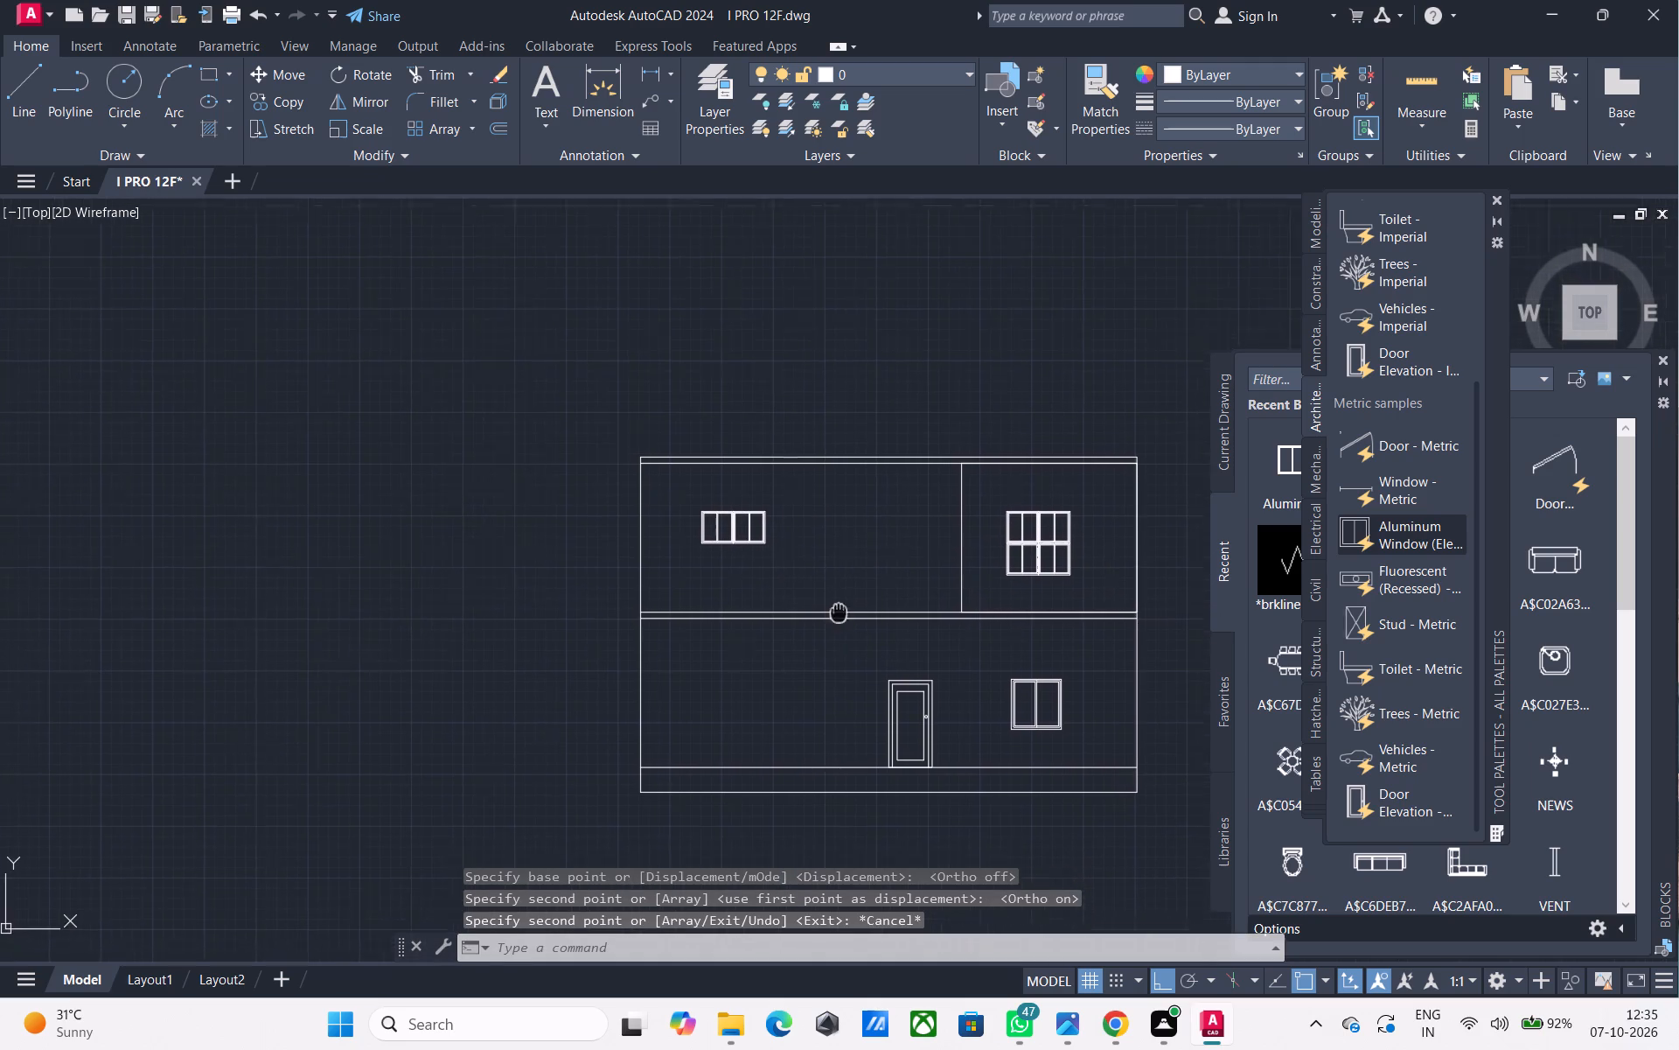
middle_drag(830, 602, 649, 584)
scroll(646, 587, down, 1)
middle_drag(662, 600, 631, 581)
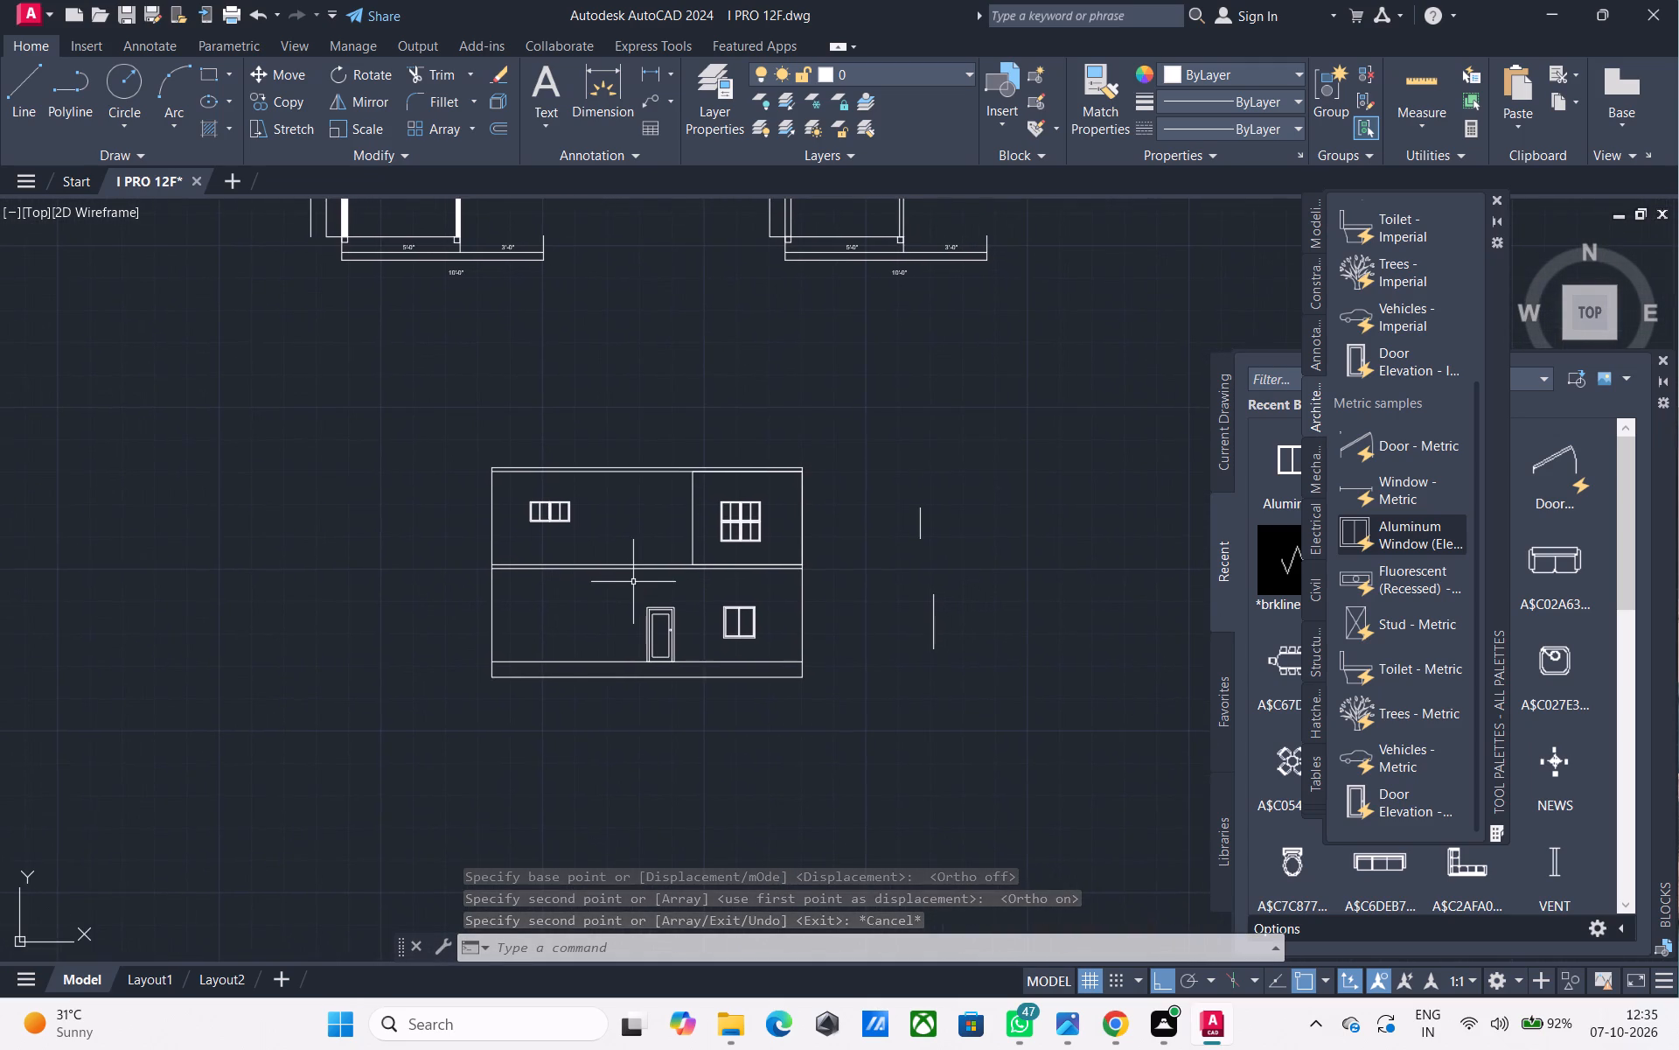
key(ctrl+s)
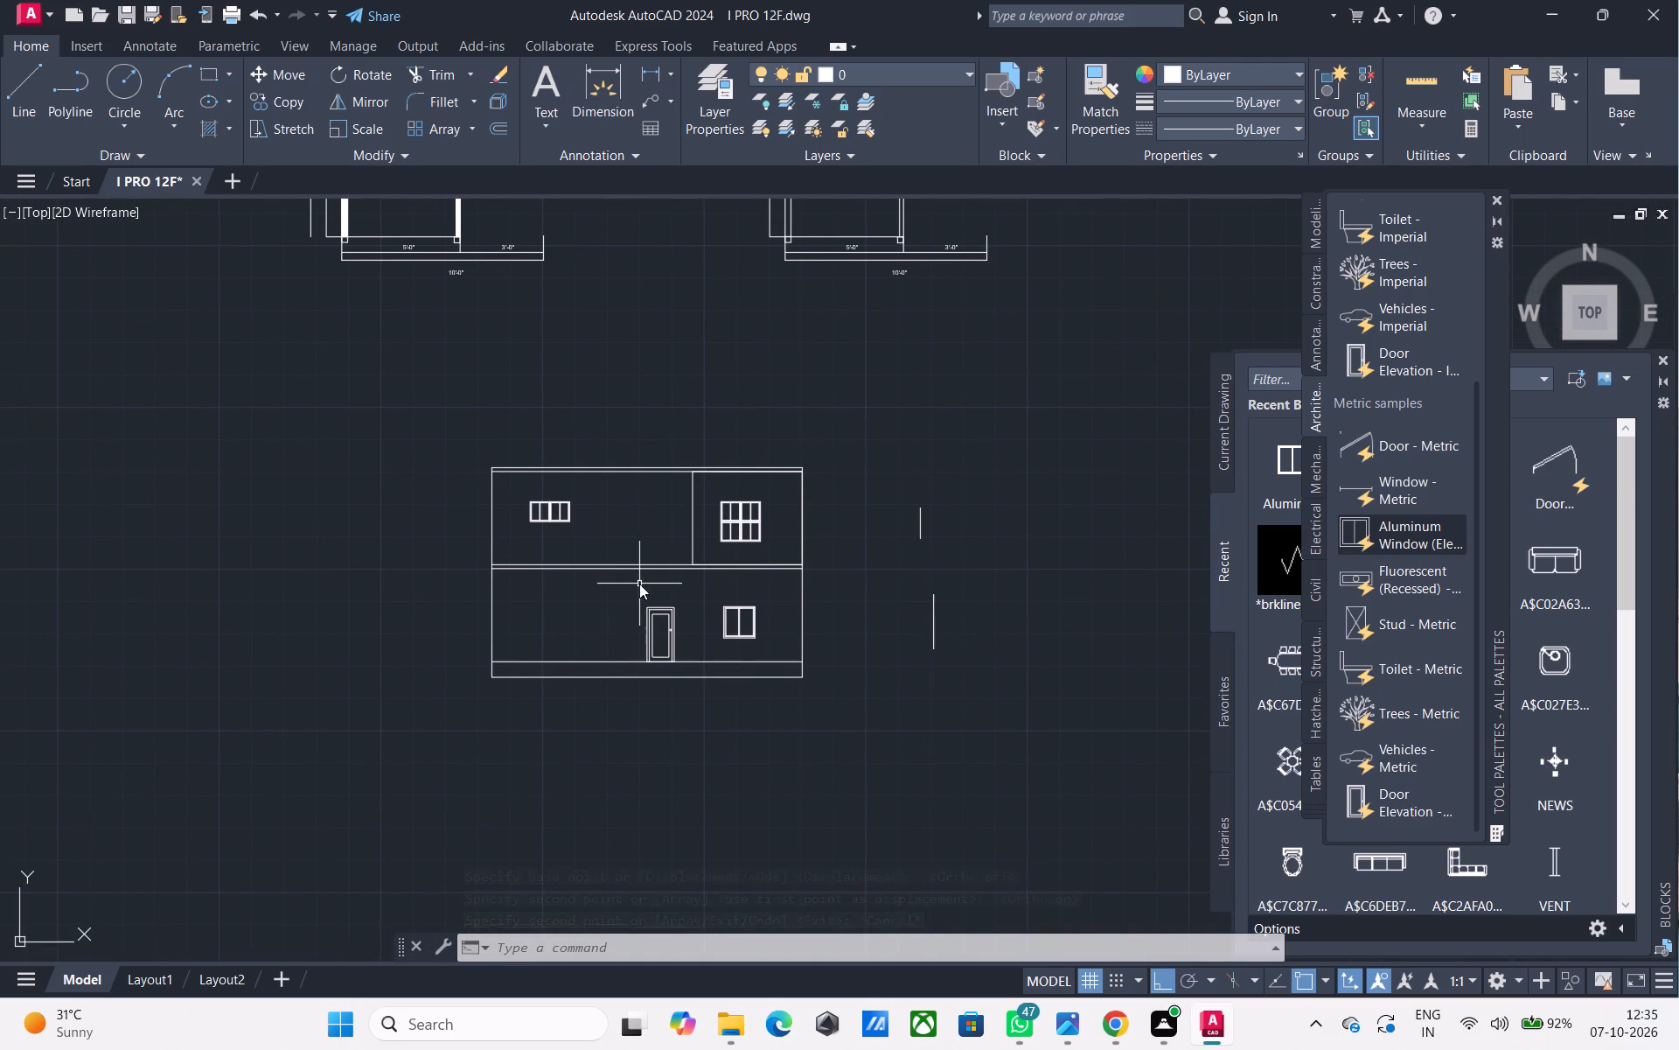
Extend the ground line with short horizontal lines drawn outward from the elevation's lower-left and lower-right corners.
middle_drag(631, 591, 642, 560)
text(L)
key(space)
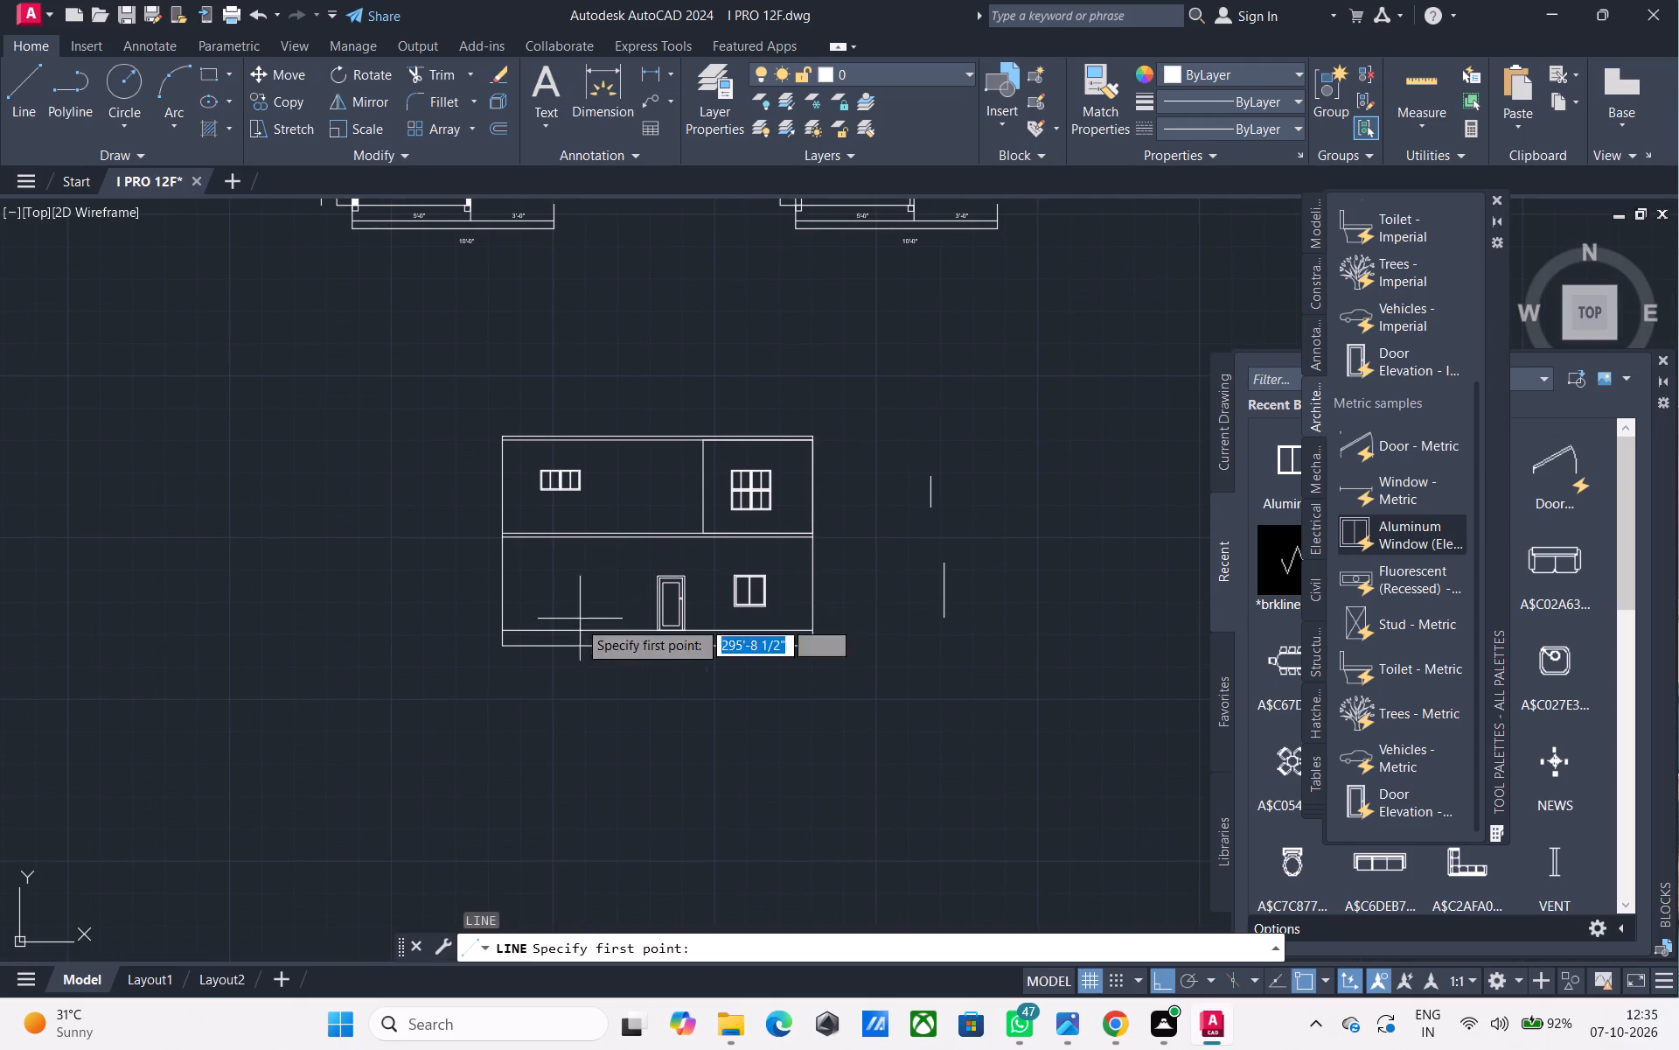
scroll(524, 652, up, 2)
click(472, 632)
click(380, 627)
key(space)
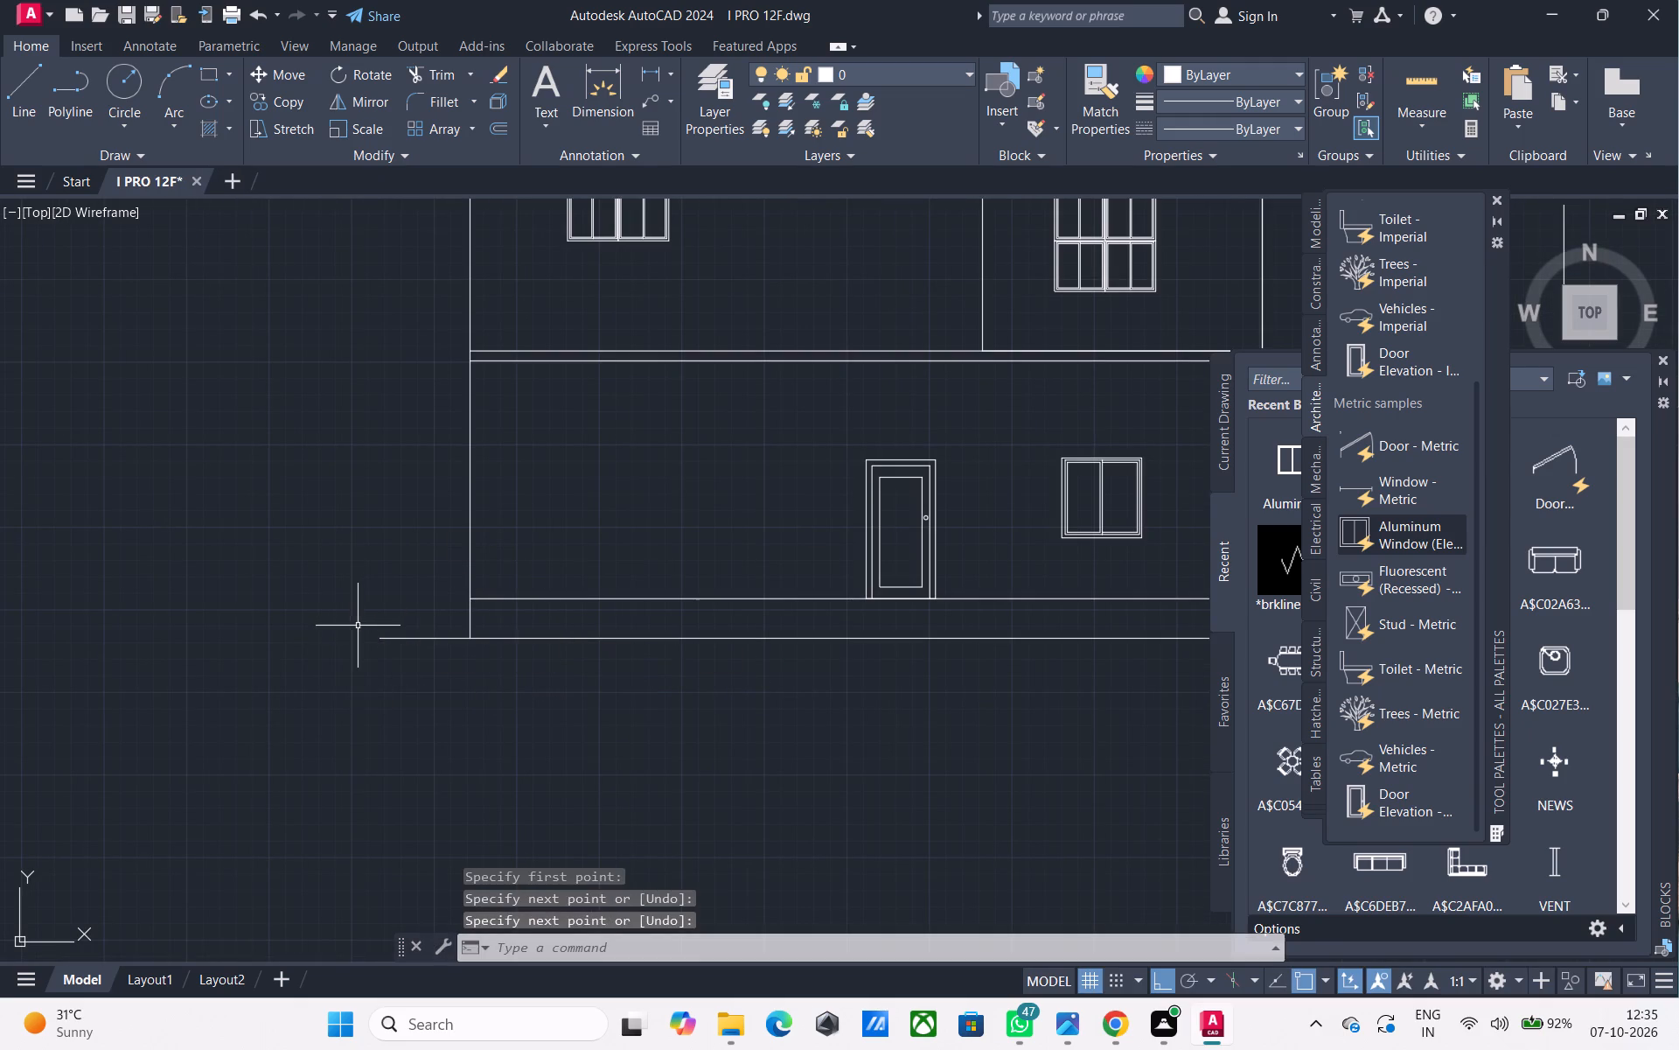
key(l)
key(space)
middle_drag(854, 689, 470, 625)
scroll(460, 626, down, 1)
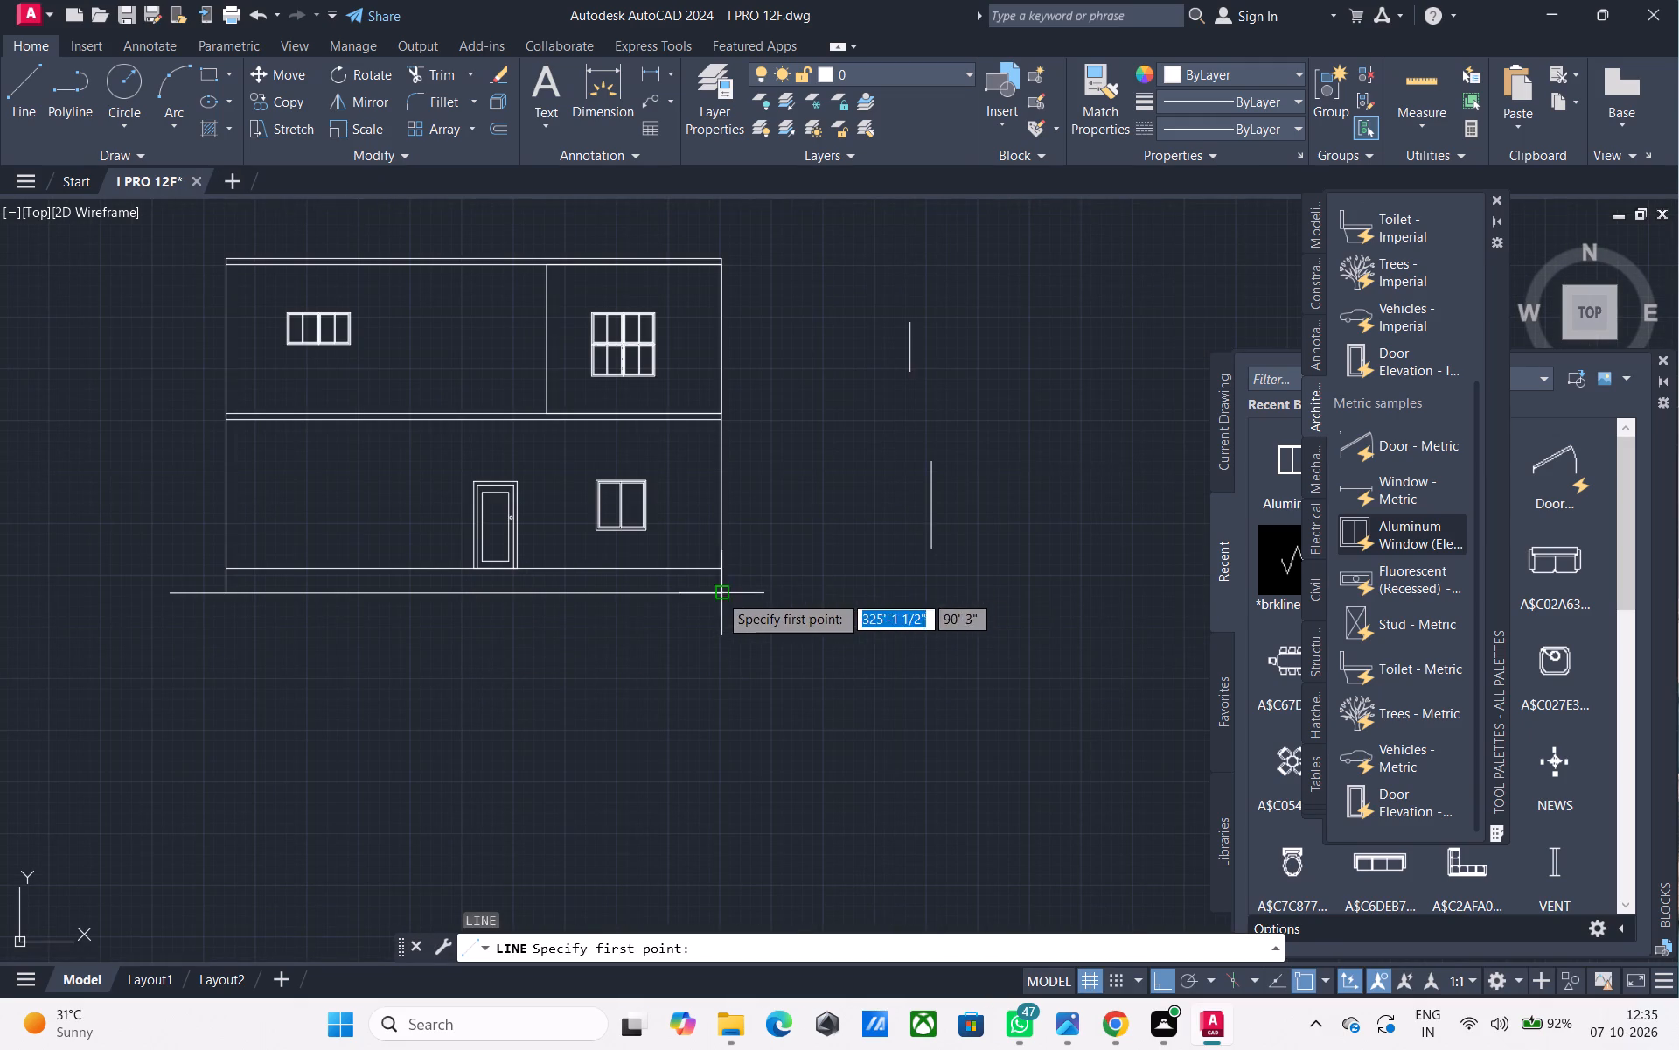
click(719, 594)
click(797, 598)
key(space)
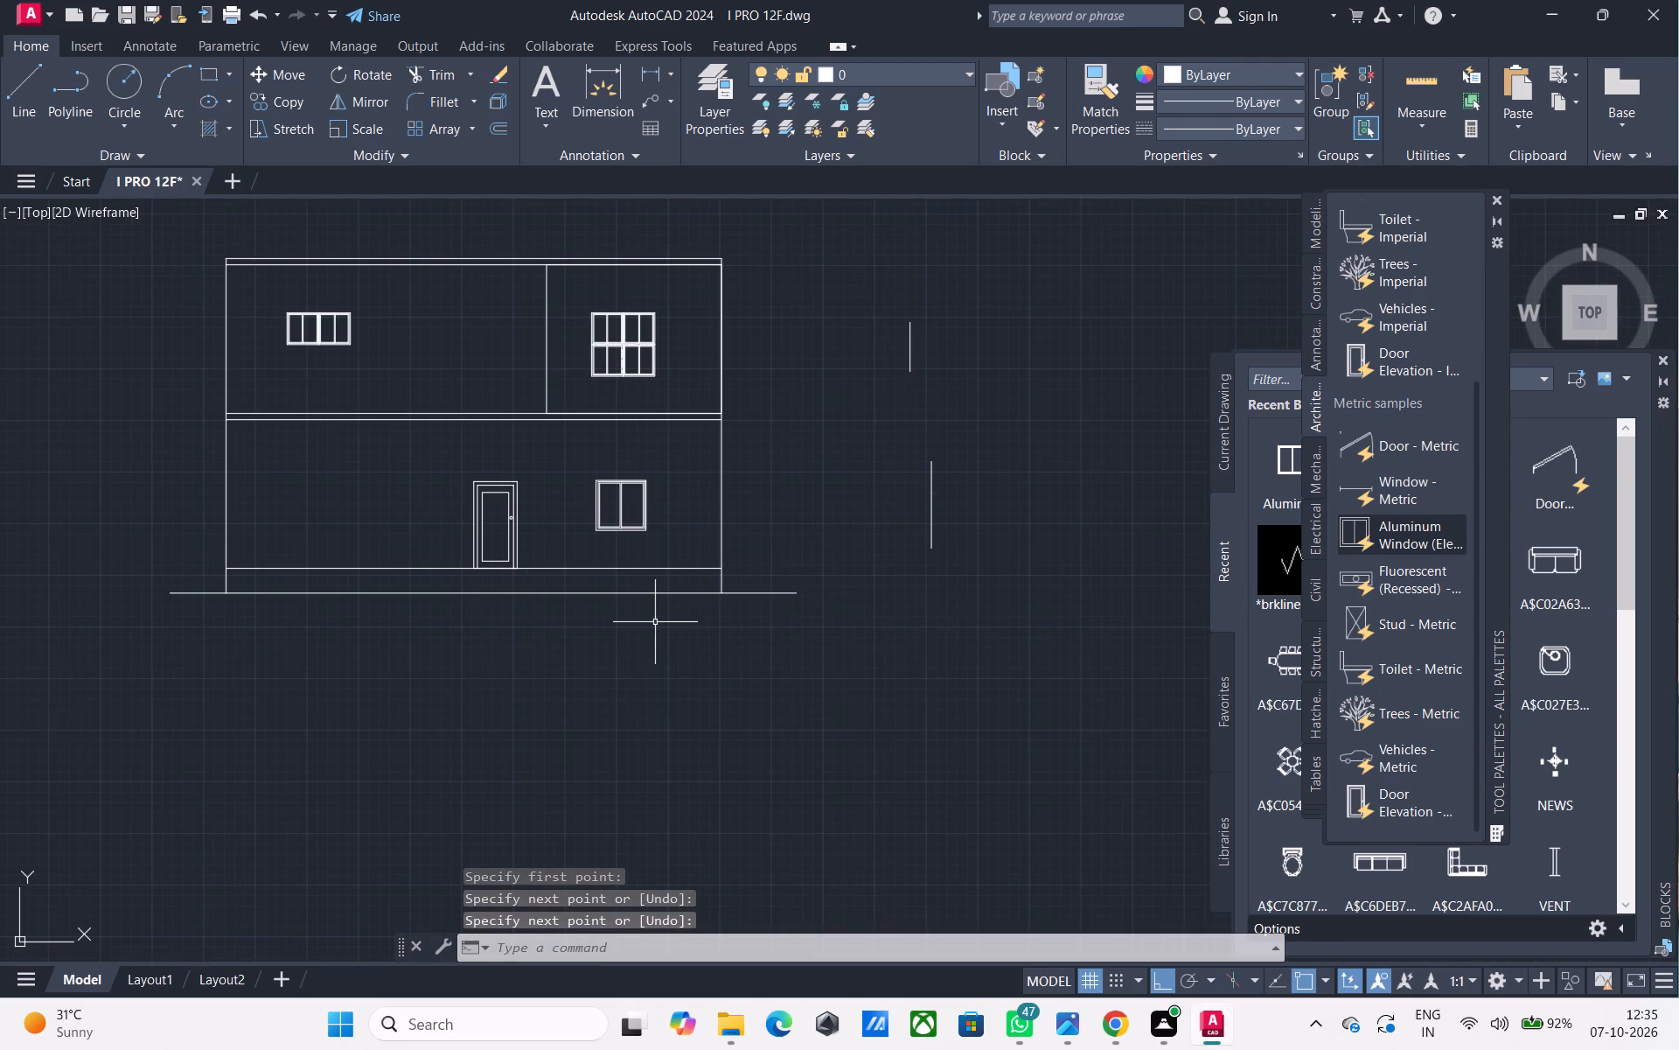
Add the multiline text FRONT ELEVATION centred below the ground line of the elevation.
scroll(656, 622, down, 1)
middle_drag(656, 622, 783, 690)
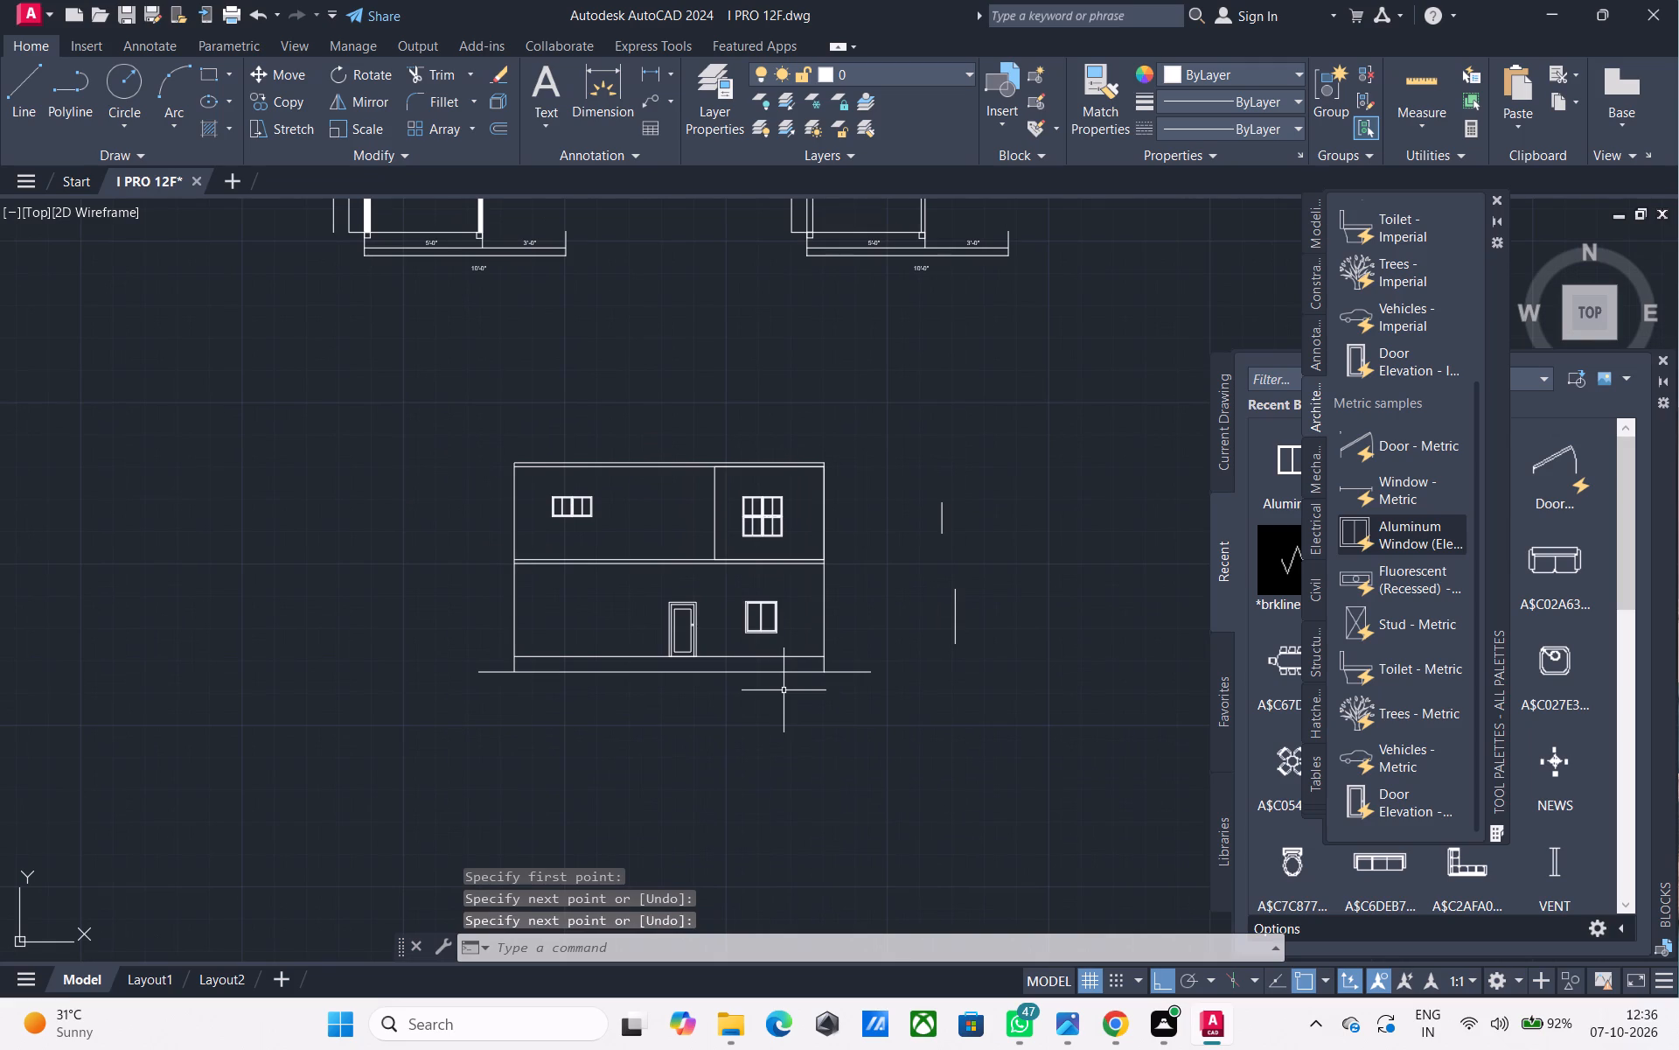
text(T)
key(space)
click(586, 695)
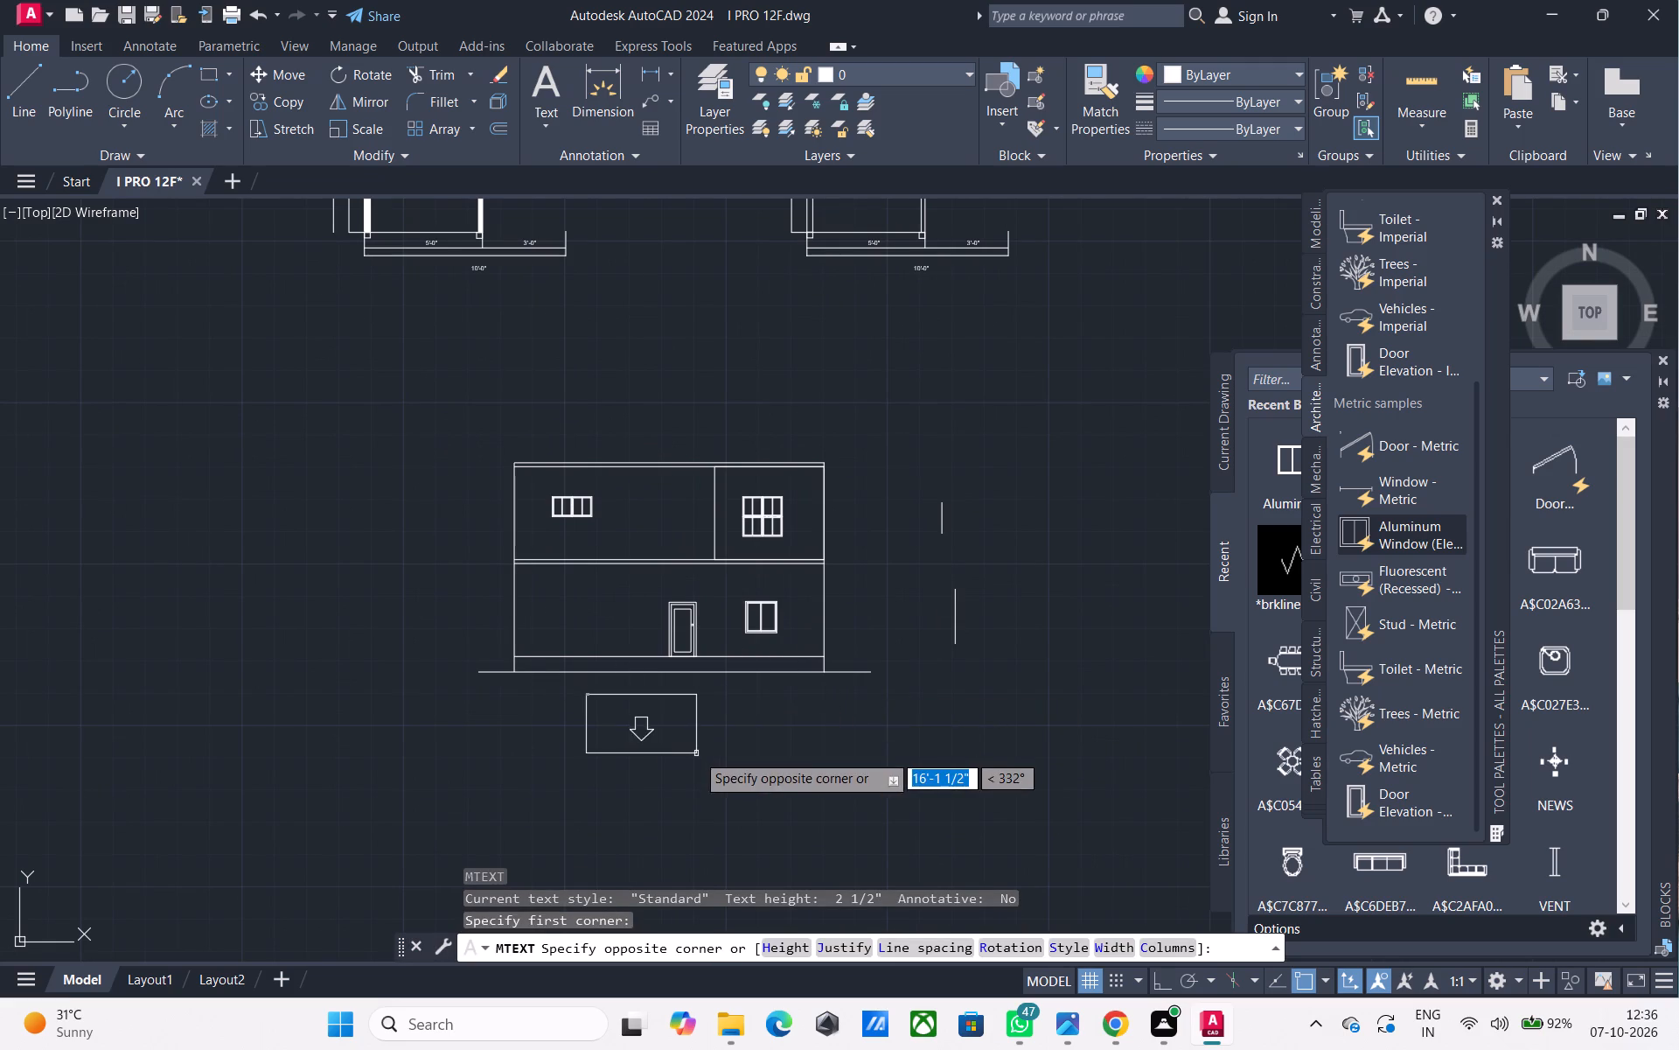
click(774, 736)
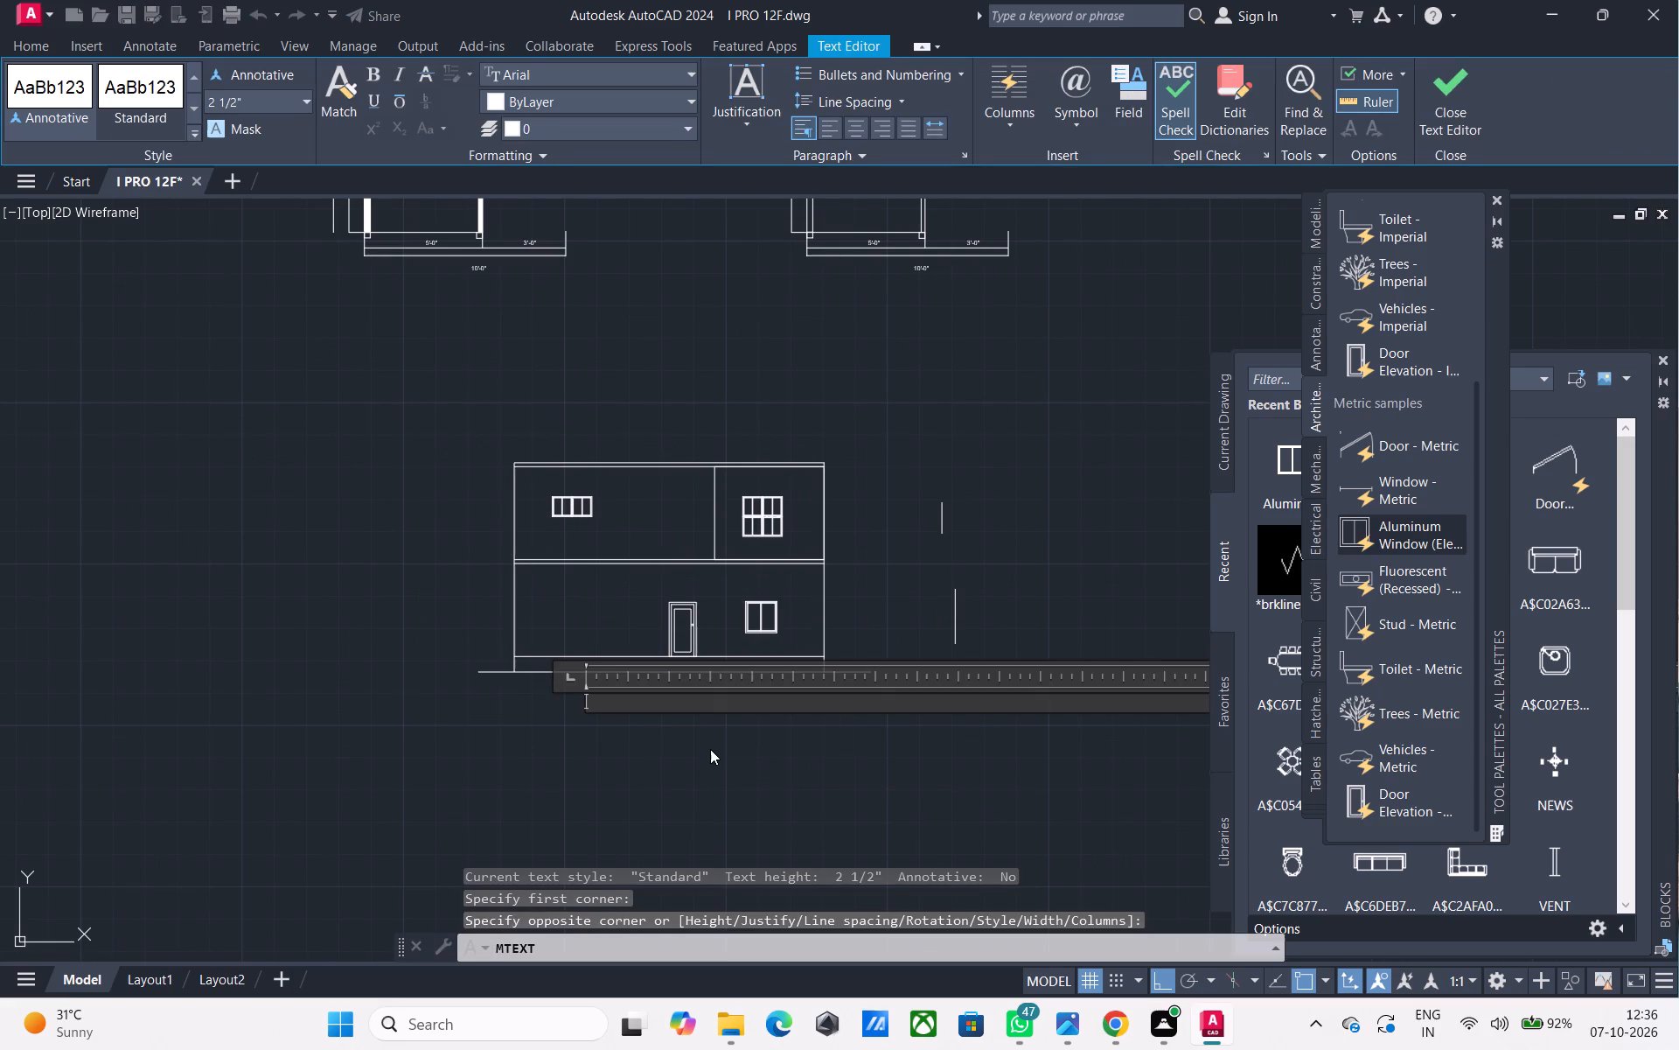
text(FRONT)
key(space)
text(ELEVATION)
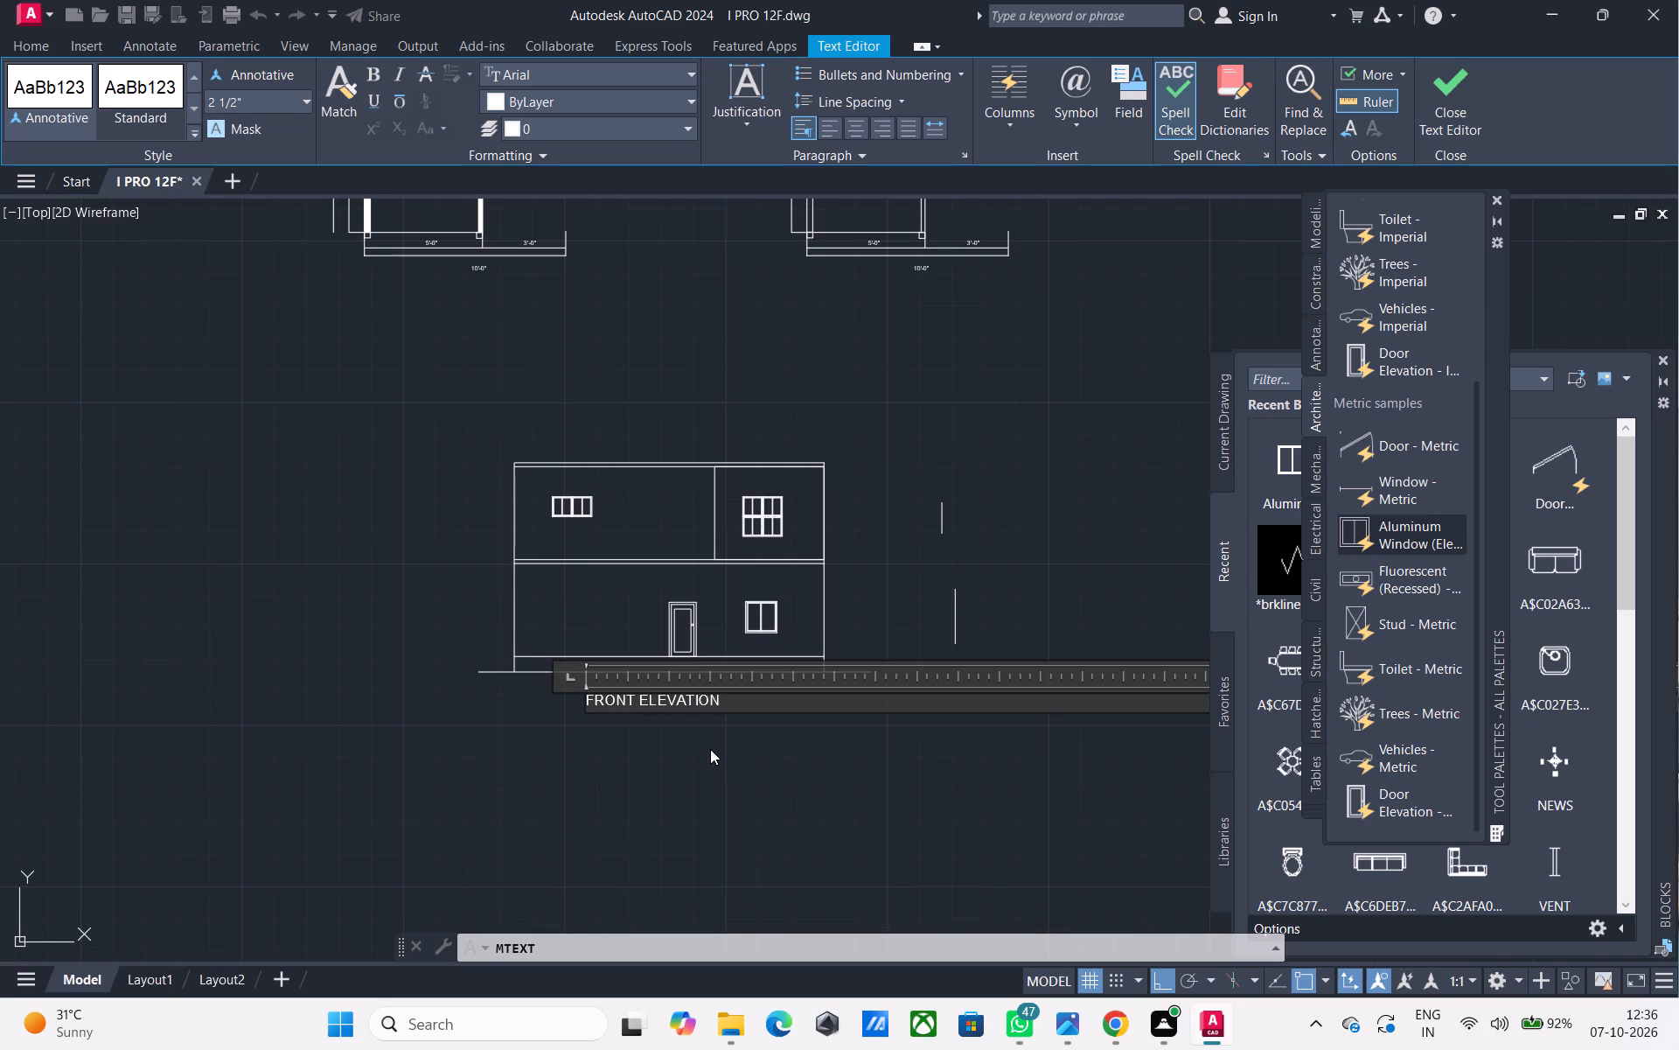
click(710, 749)
Scale up the FRONT ELEVATION text freehand from a base point at its left end, making it a legible title.
click(622, 703)
click(581, 684)
key(s)
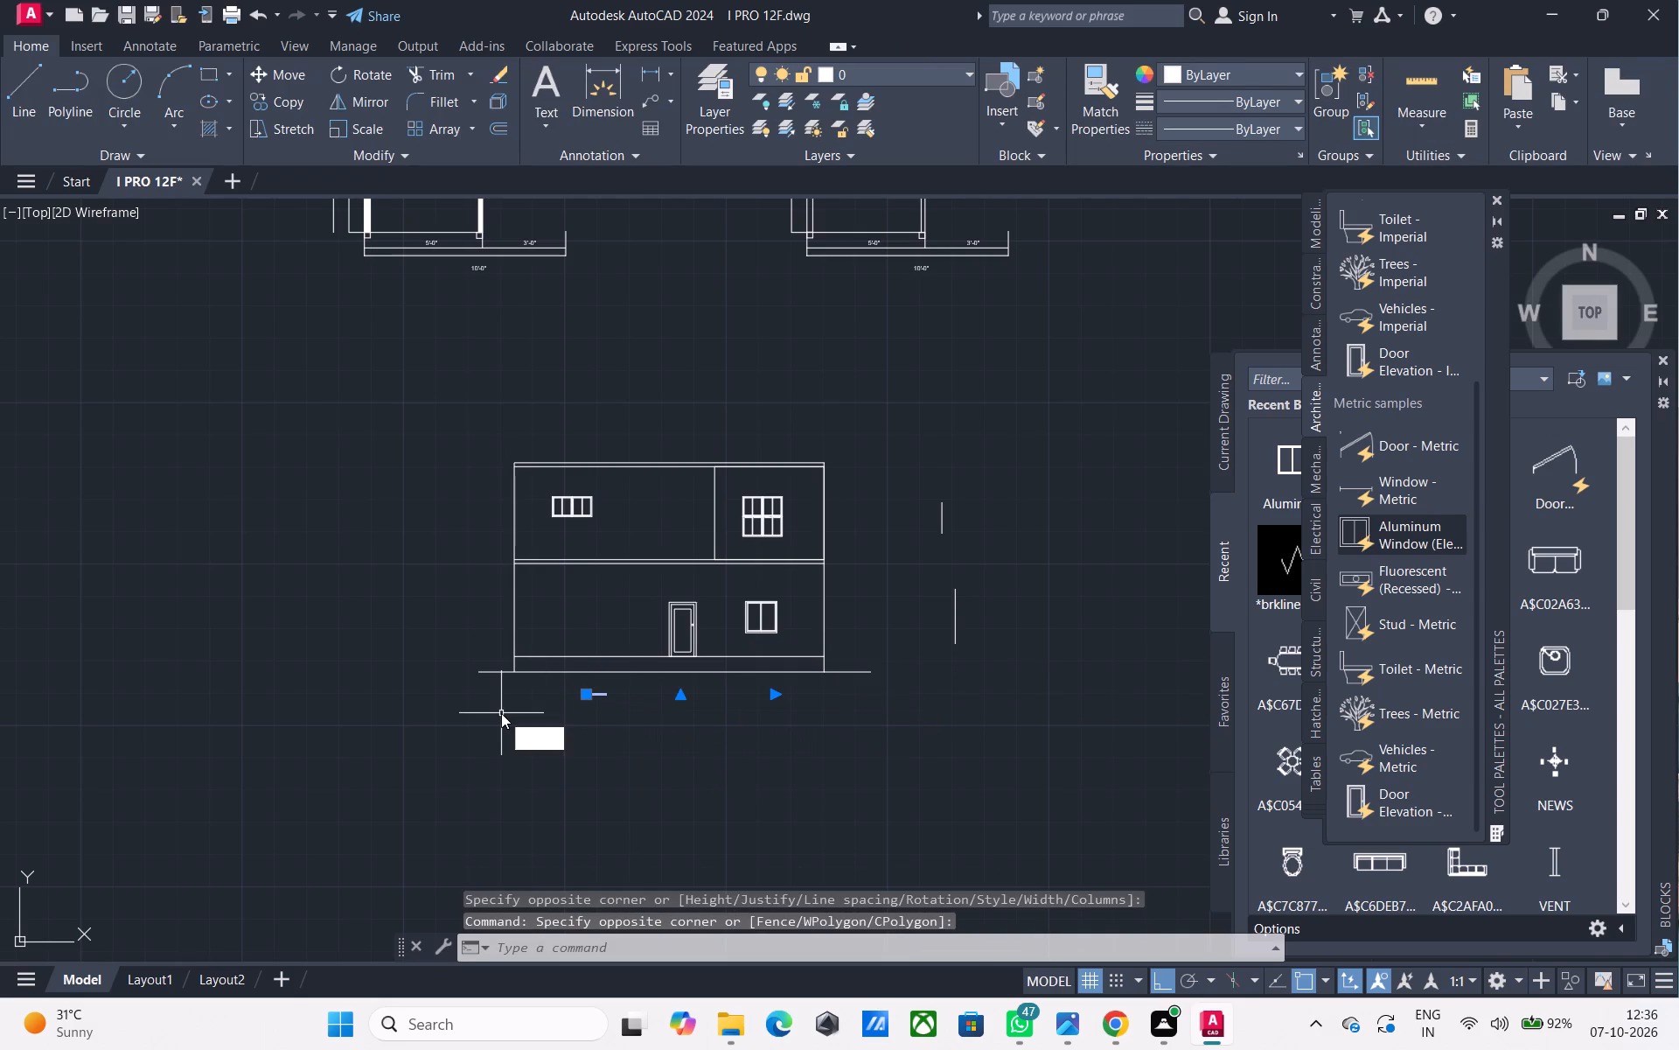
text(C)
key(space)
scroll(570, 696, up, 2)
click(572, 695)
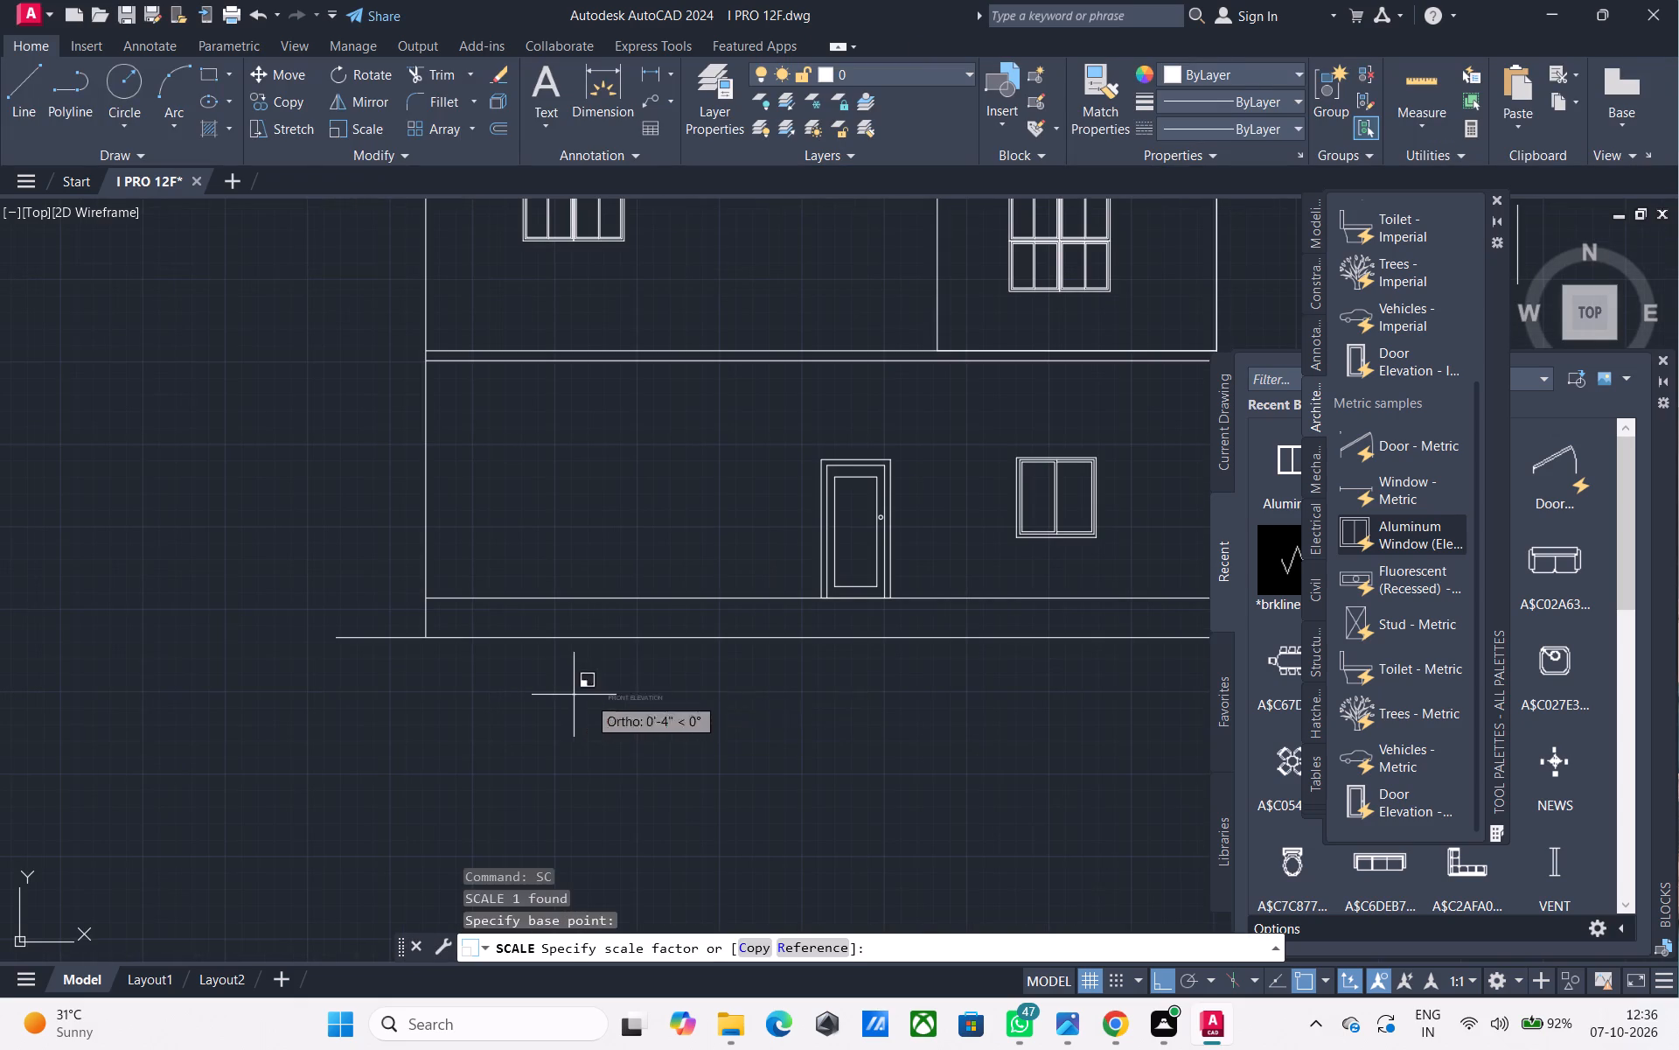
scroll(1024, 726, down, 2)
middle_drag(1022, 726, 778, 721)
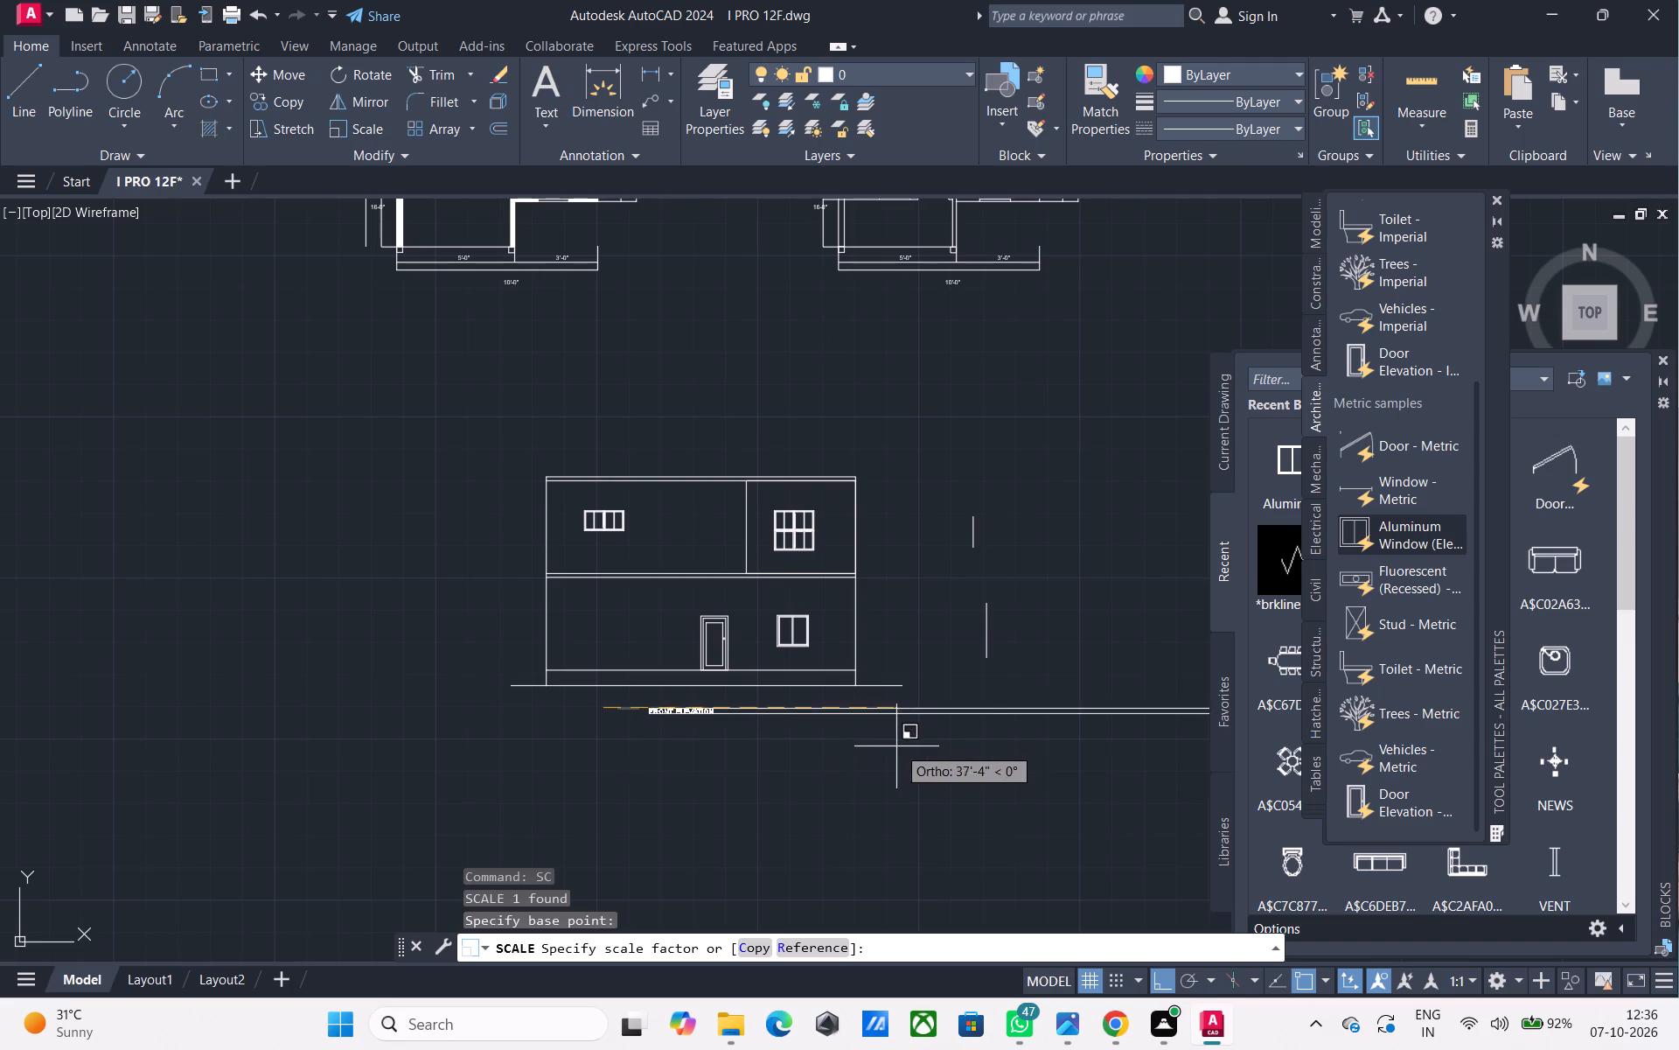
click(1018, 749)
middle_drag(648, 736, 587, 755)
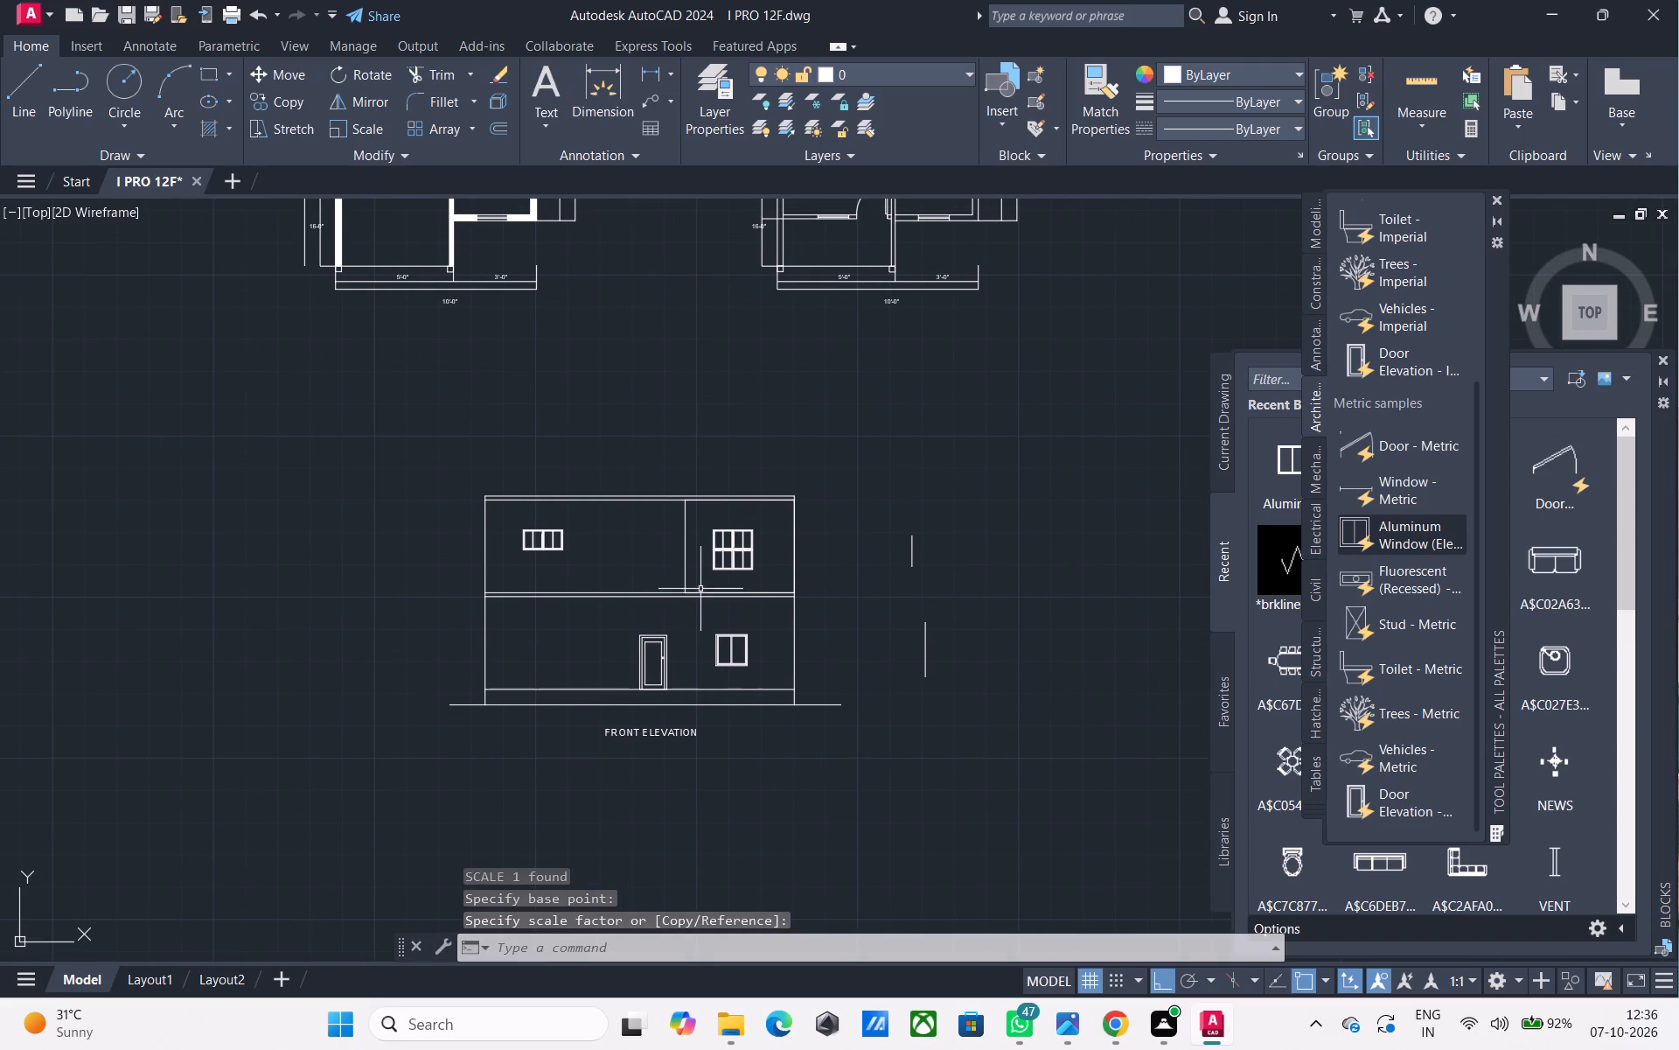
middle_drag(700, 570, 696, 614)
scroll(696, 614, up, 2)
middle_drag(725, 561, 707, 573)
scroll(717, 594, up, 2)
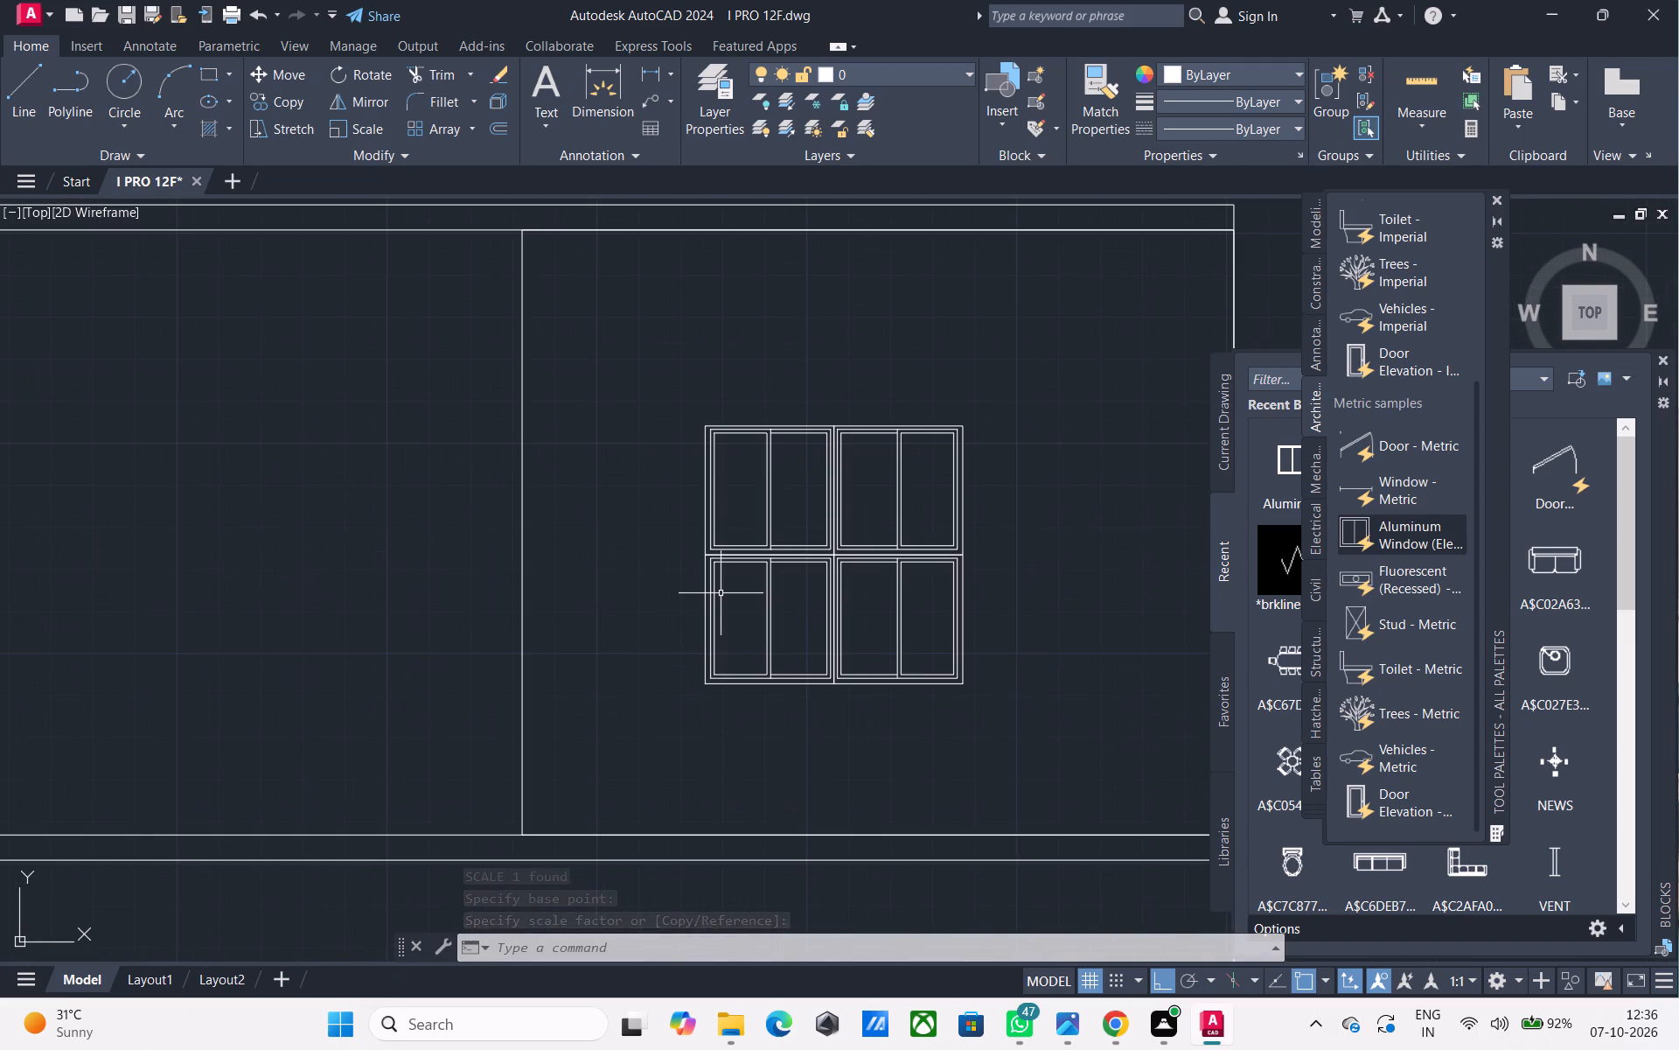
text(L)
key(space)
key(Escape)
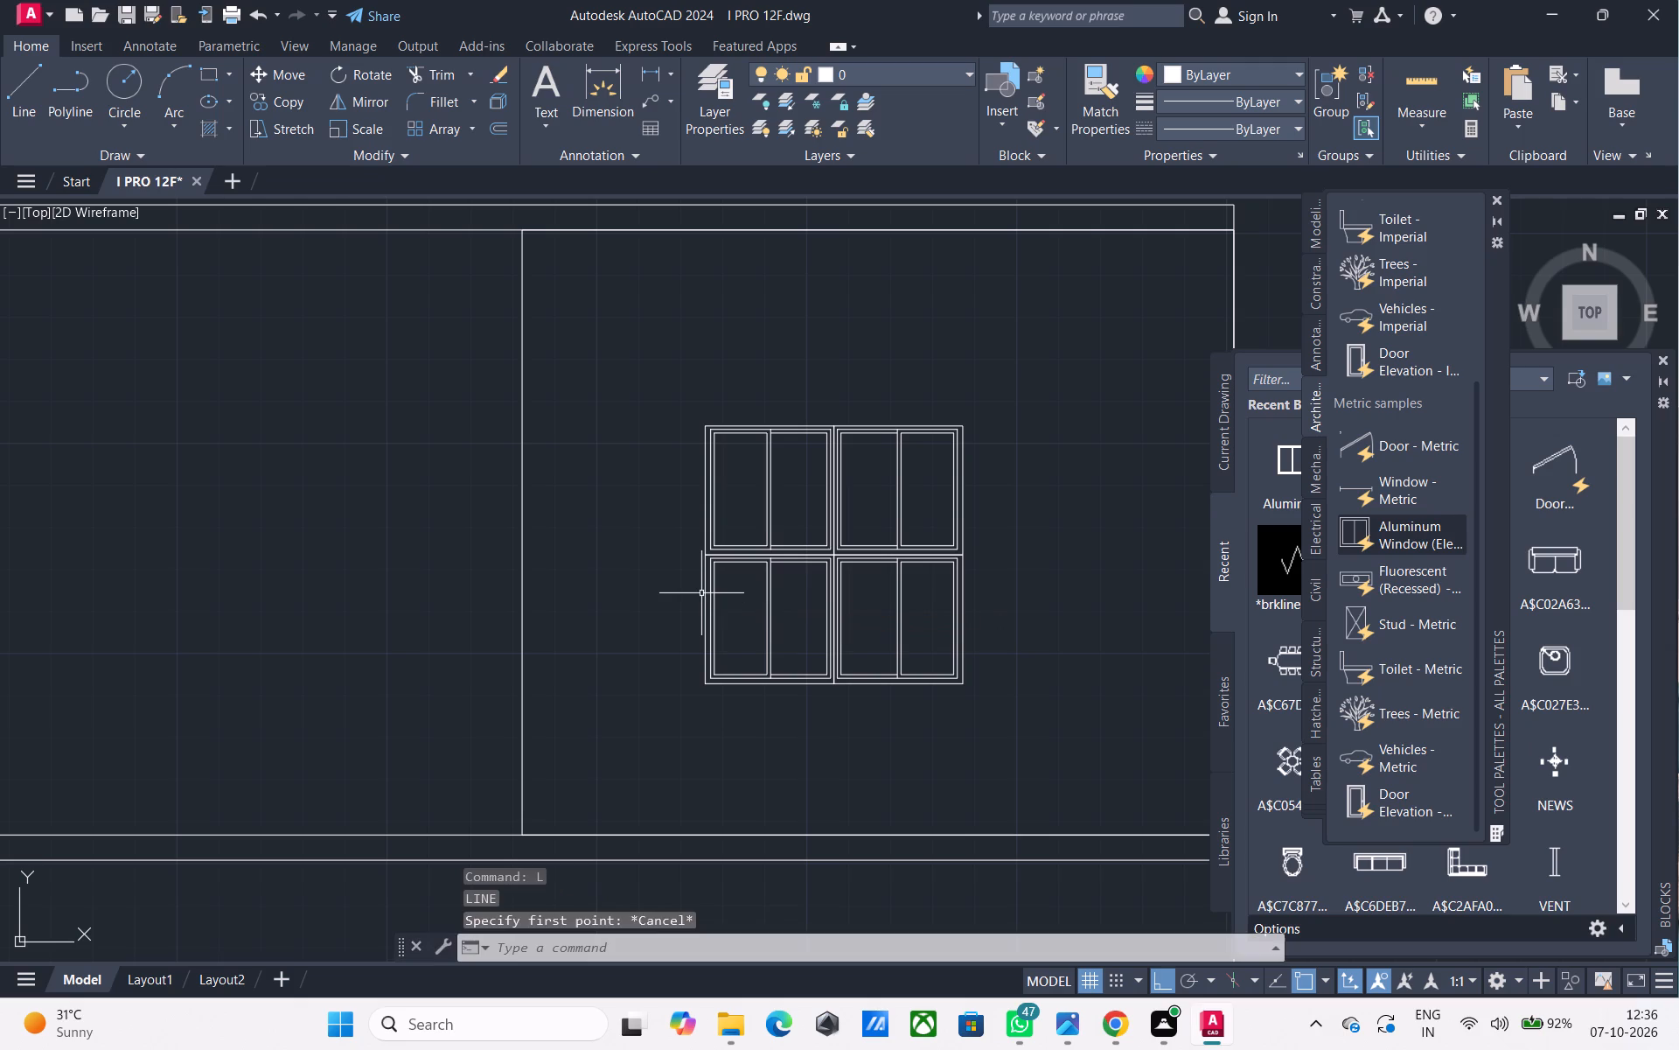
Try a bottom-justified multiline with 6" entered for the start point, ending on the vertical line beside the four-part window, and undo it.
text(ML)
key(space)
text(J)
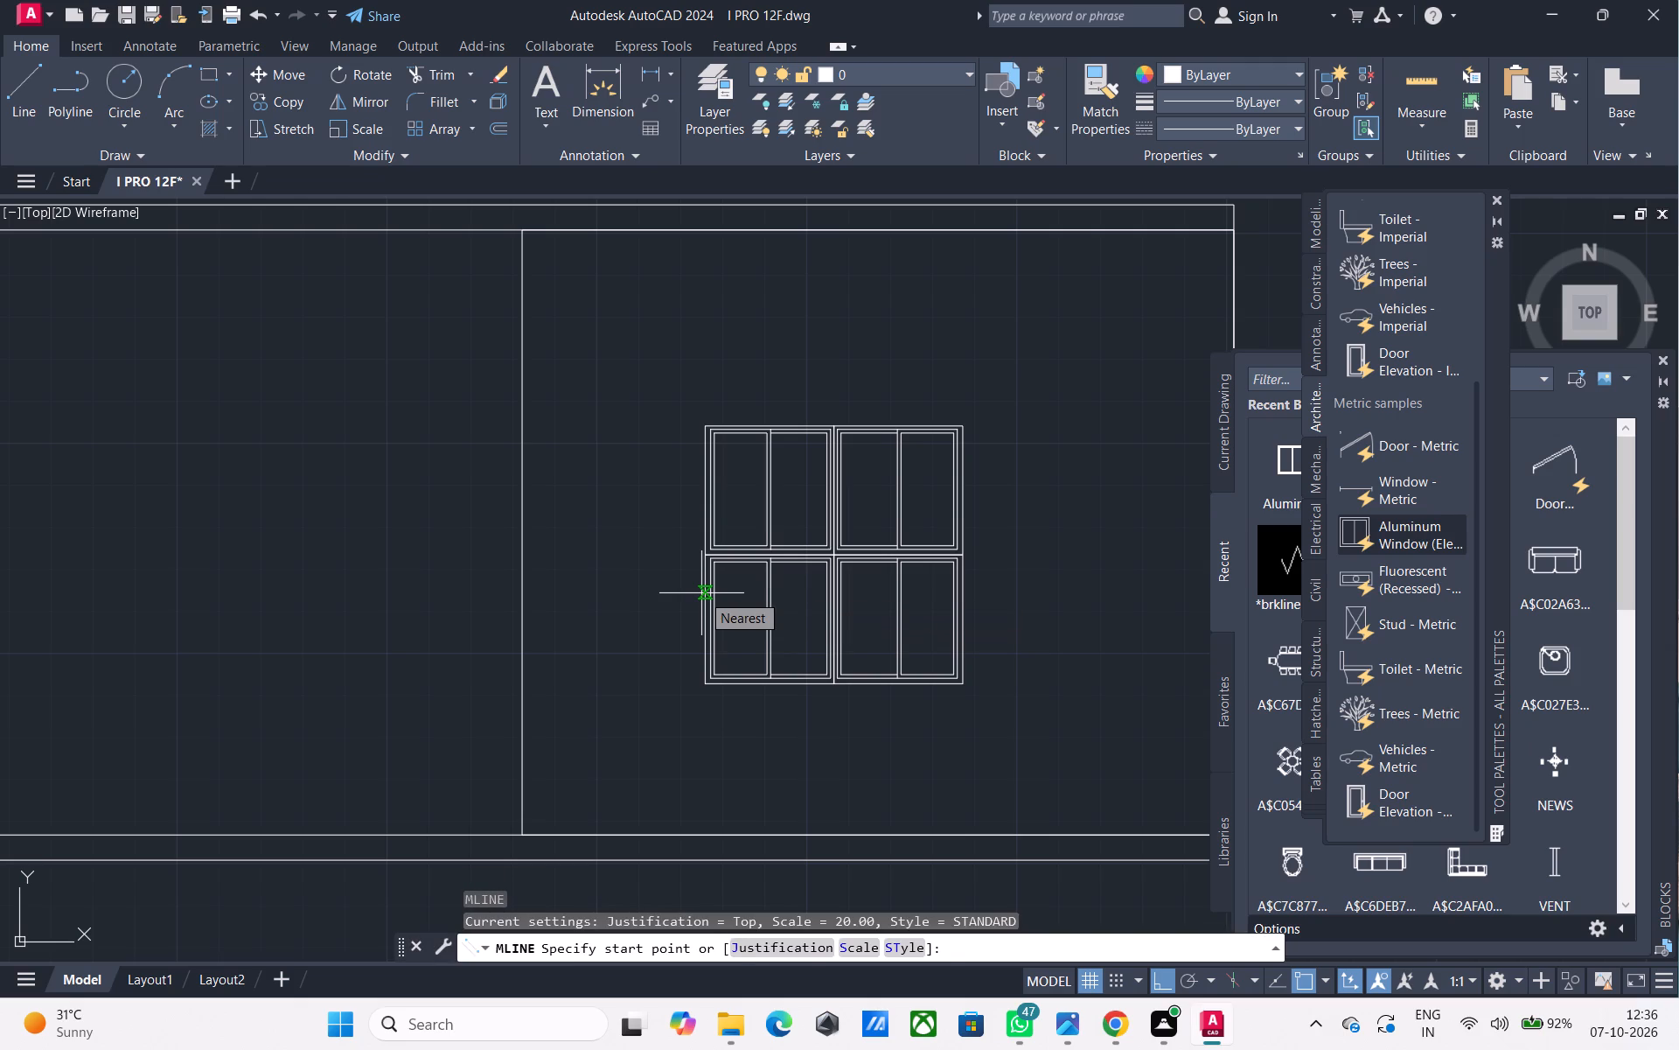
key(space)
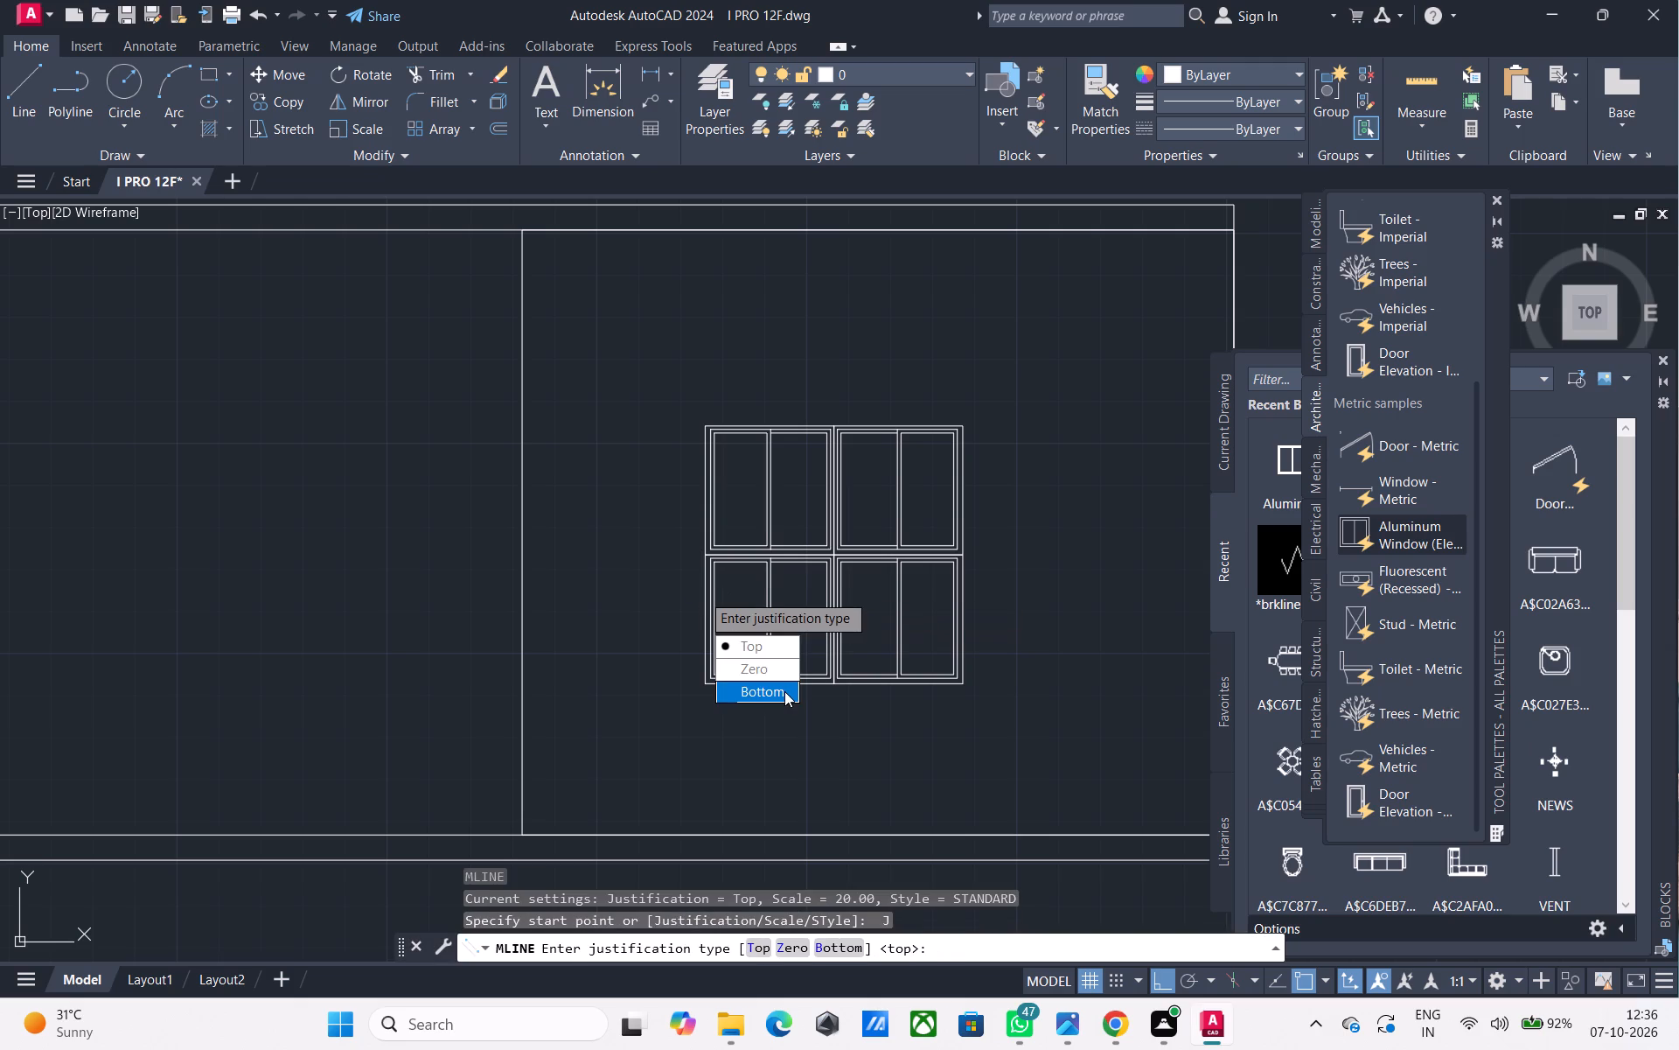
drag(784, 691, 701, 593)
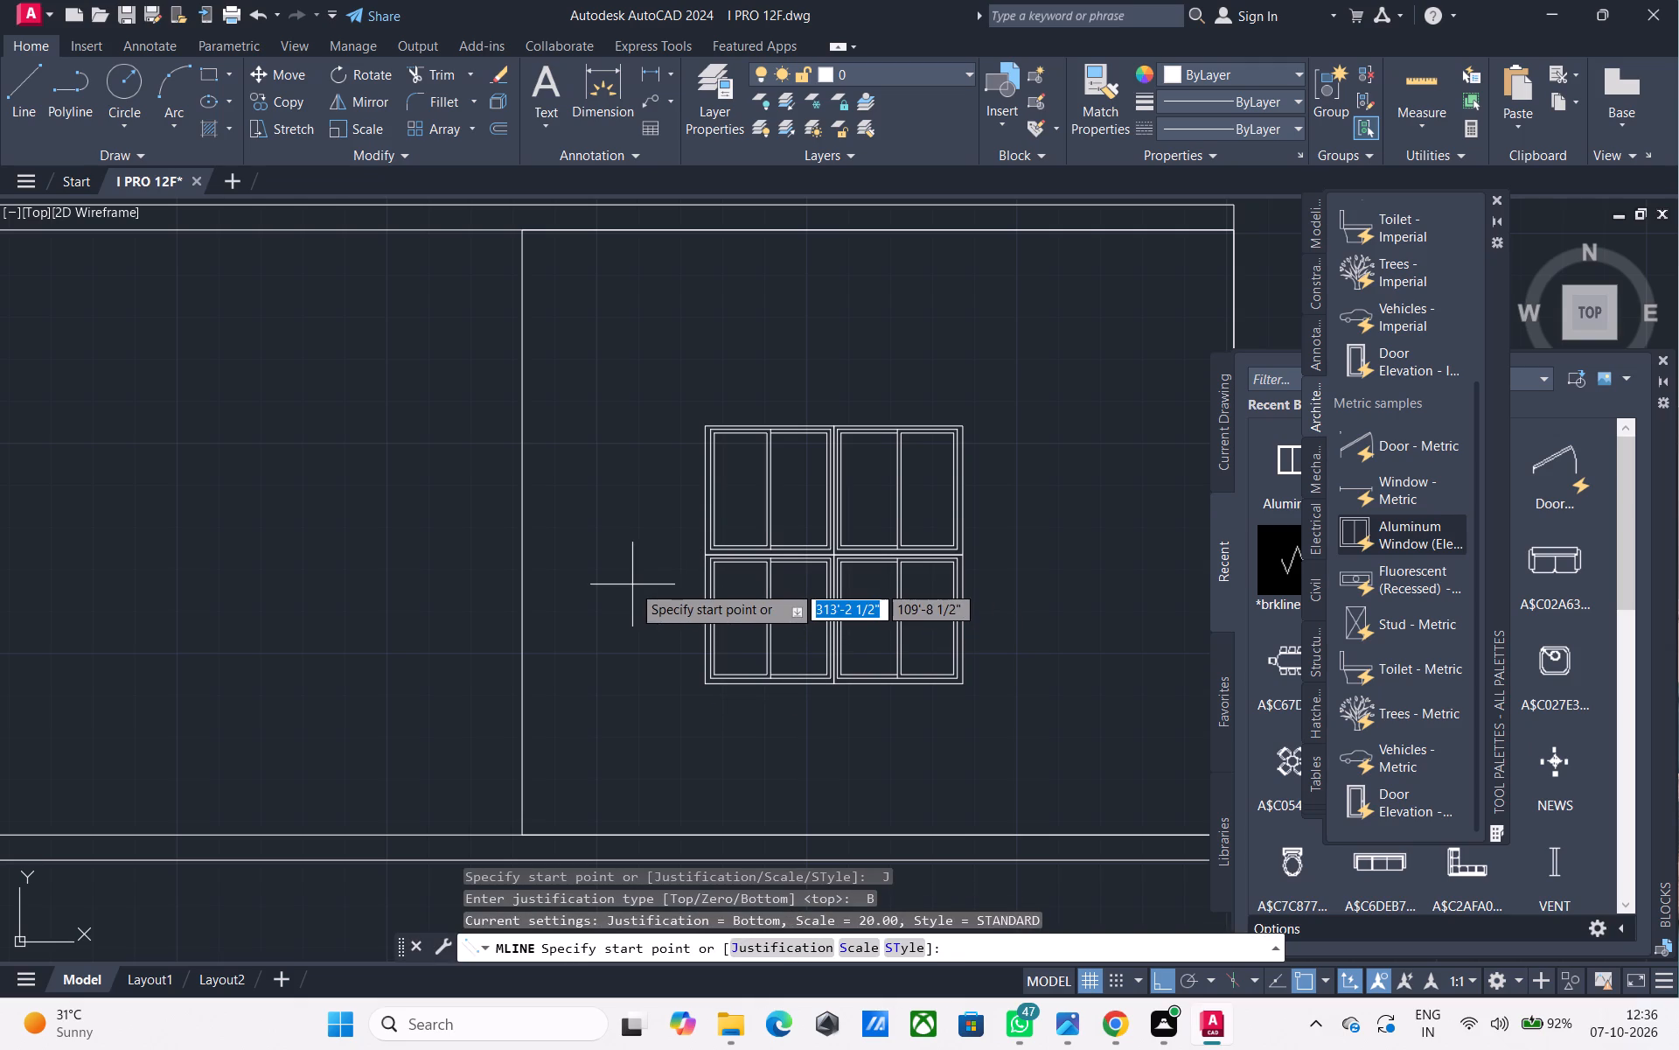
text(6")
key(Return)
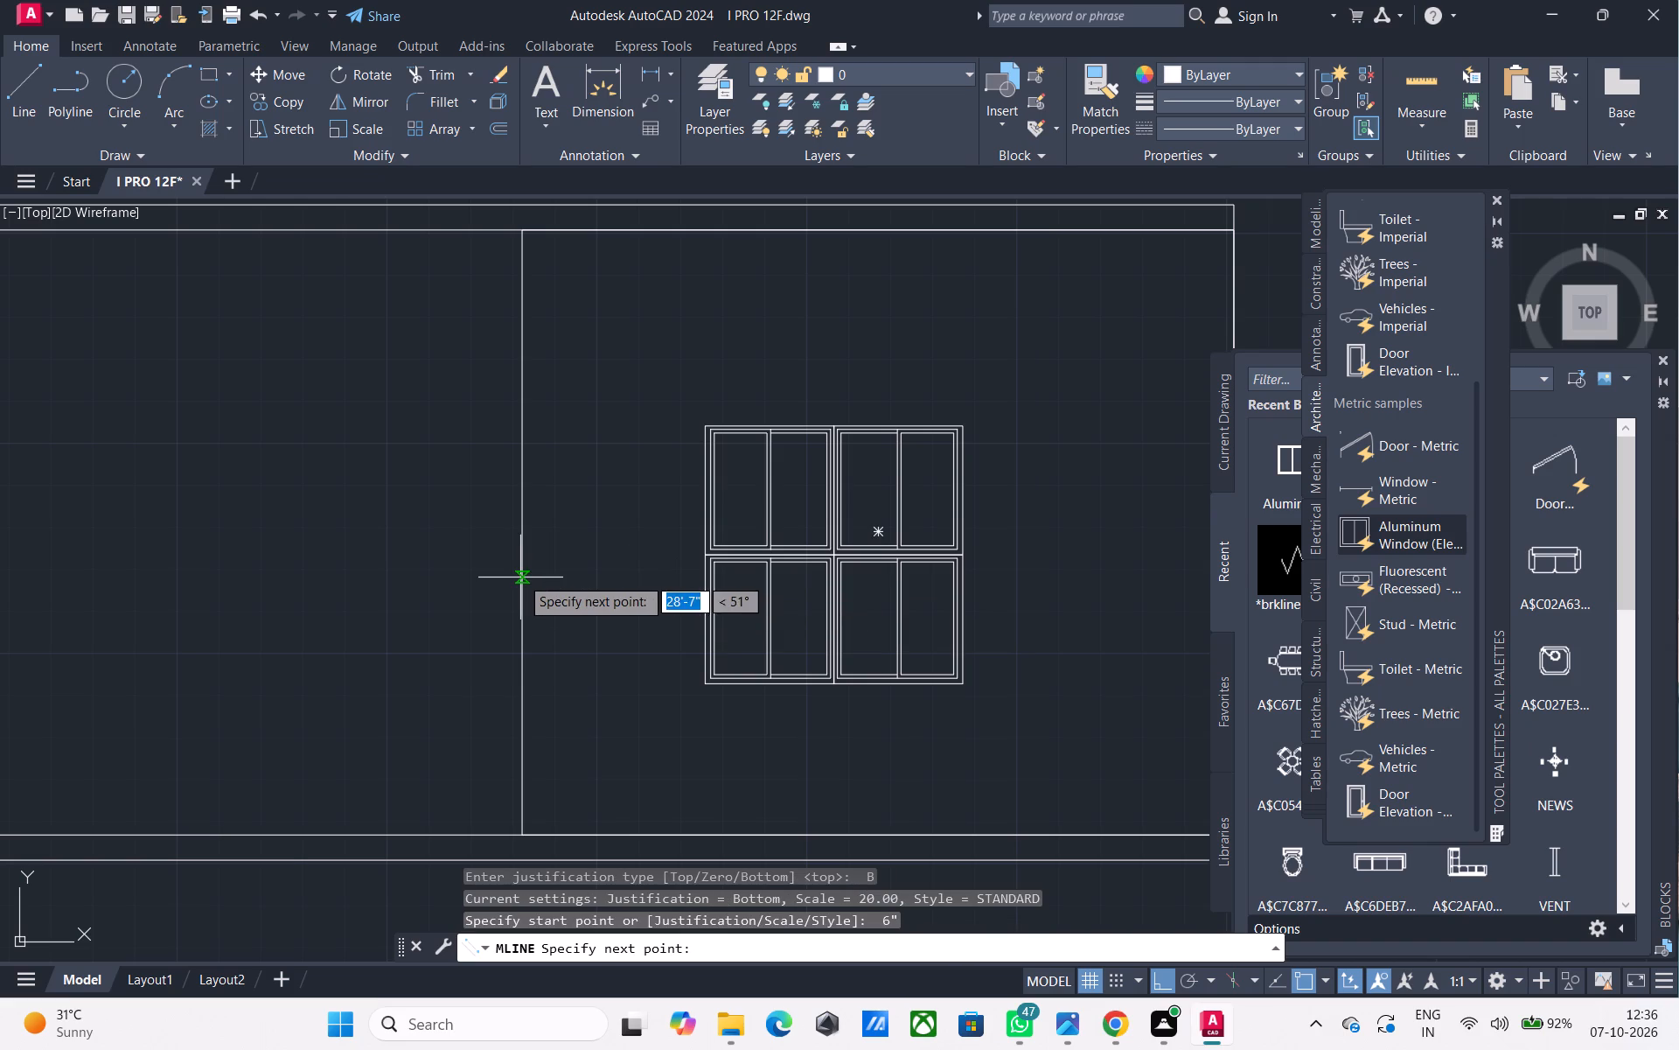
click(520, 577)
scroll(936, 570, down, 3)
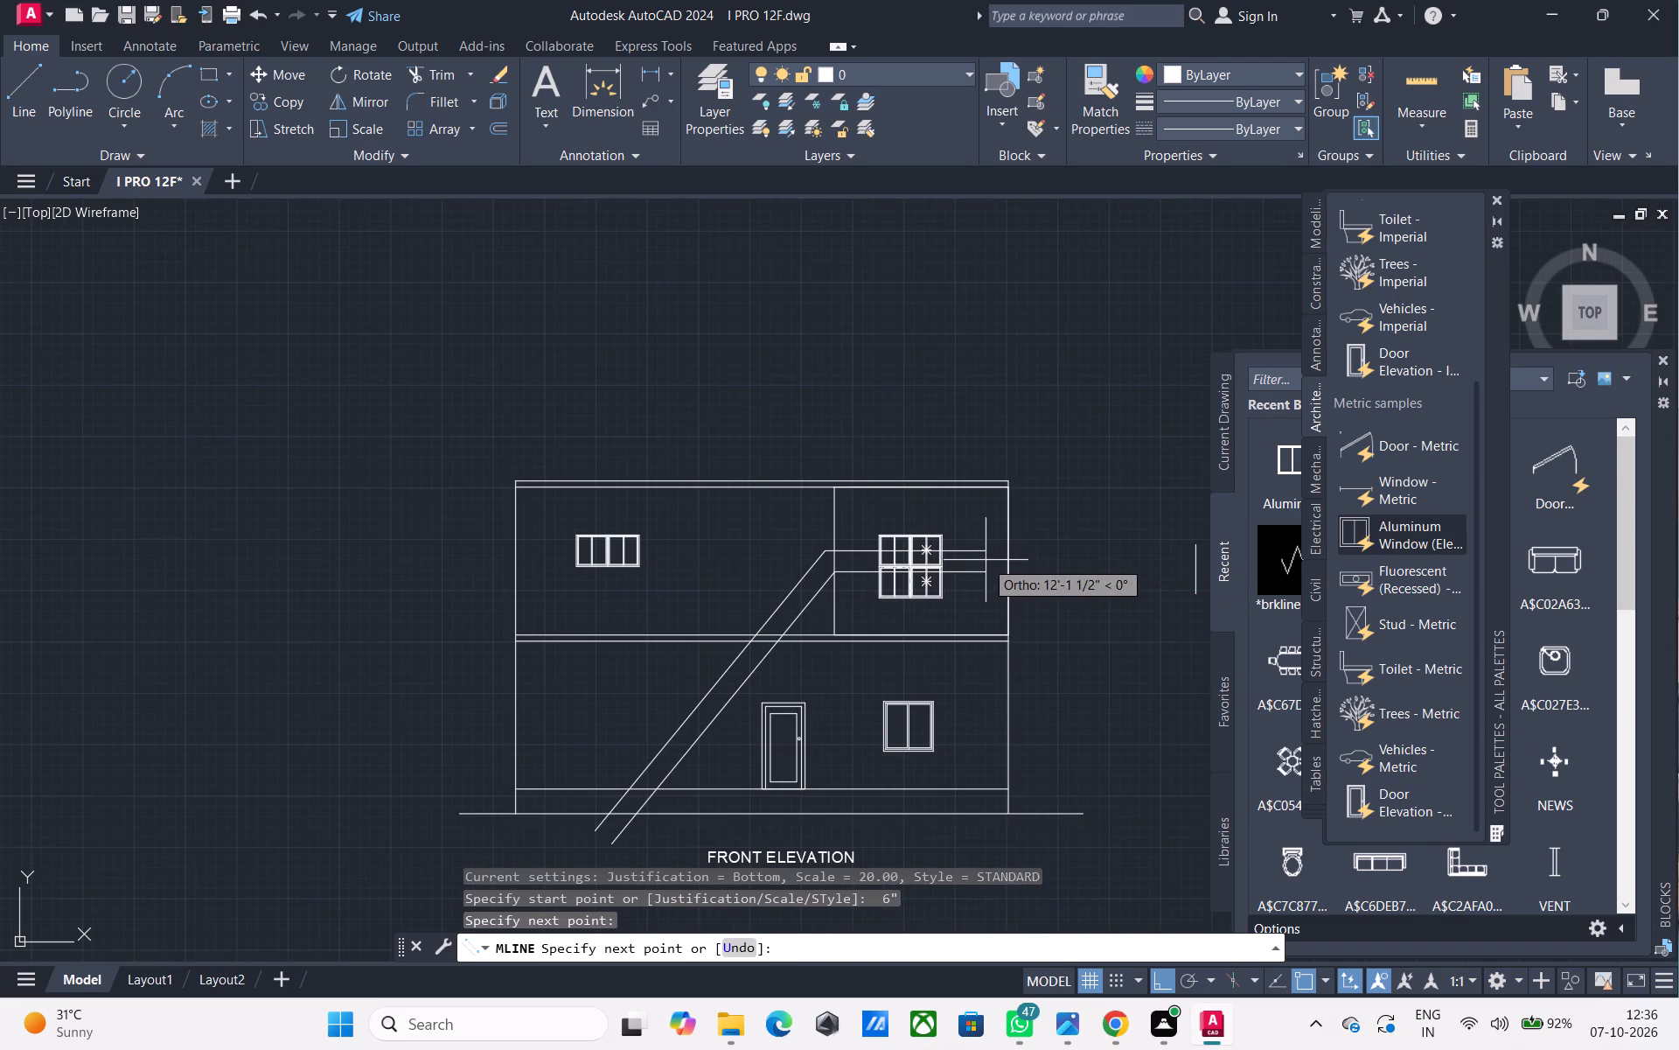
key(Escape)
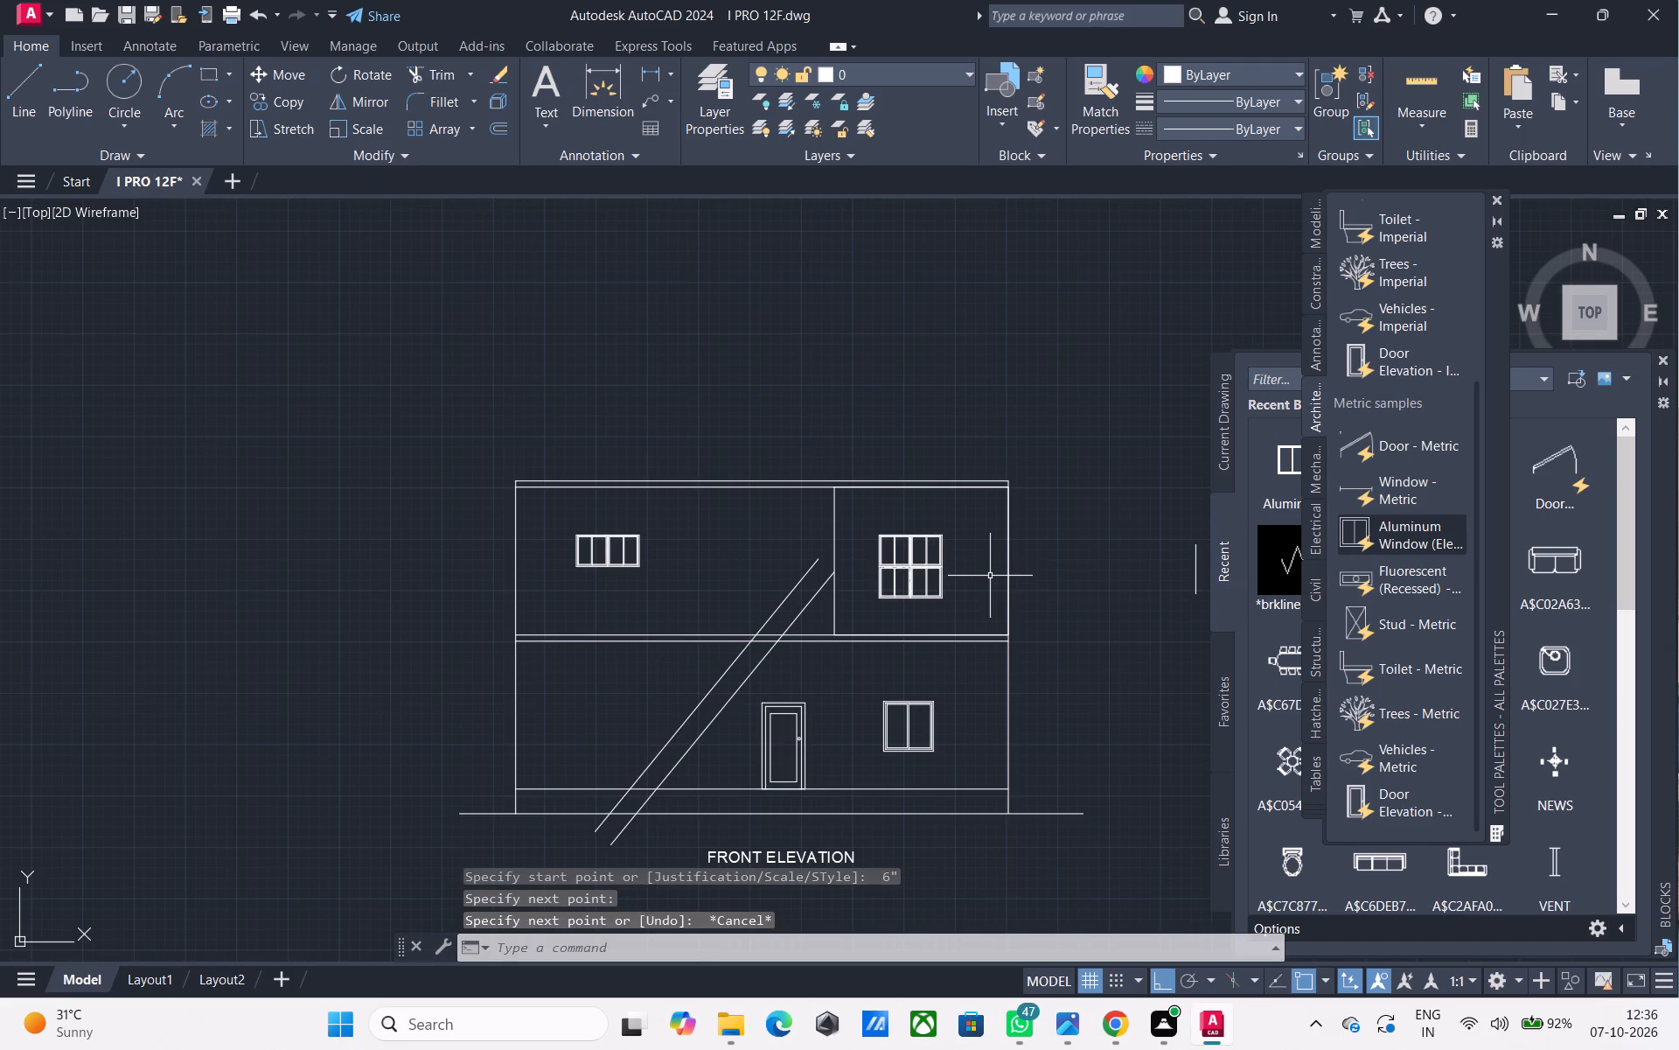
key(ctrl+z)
Draw a multiline beside the four-part window, entering 6" for the start and 4" for the next point, plus two freehand segments.
scroll(819, 574, down, 1)
middle_drag(812, 575, 749, 591)
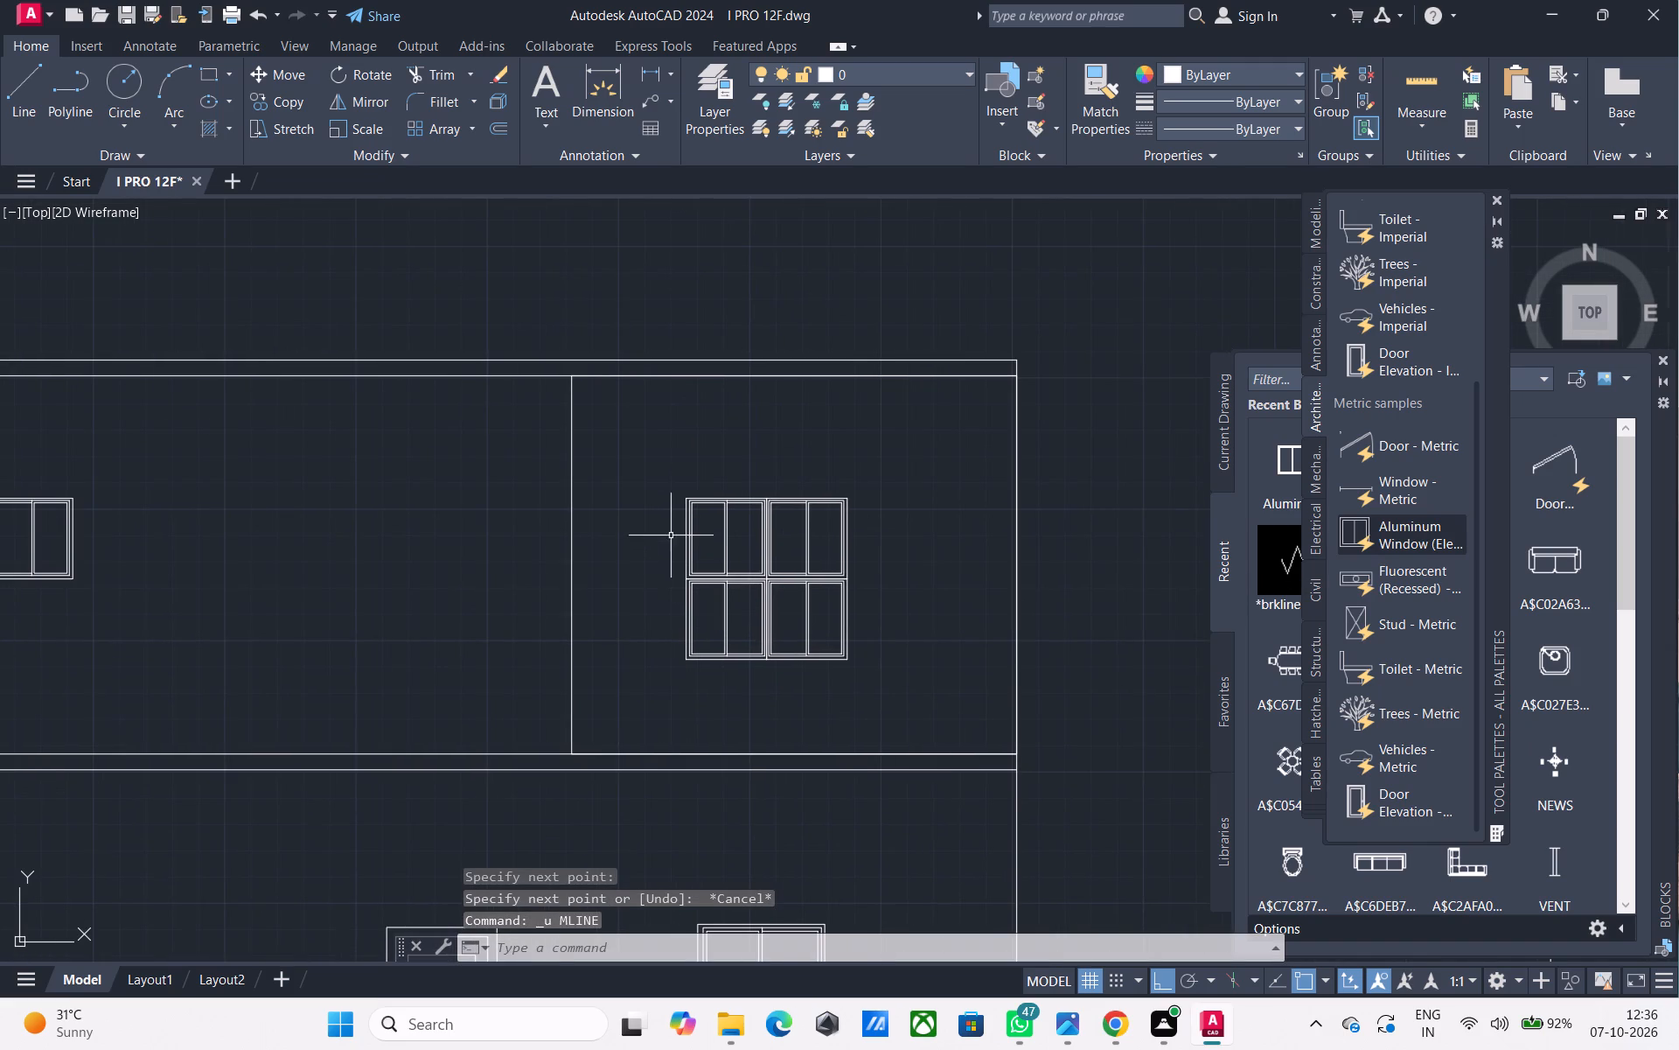
text(ML)
key(space)
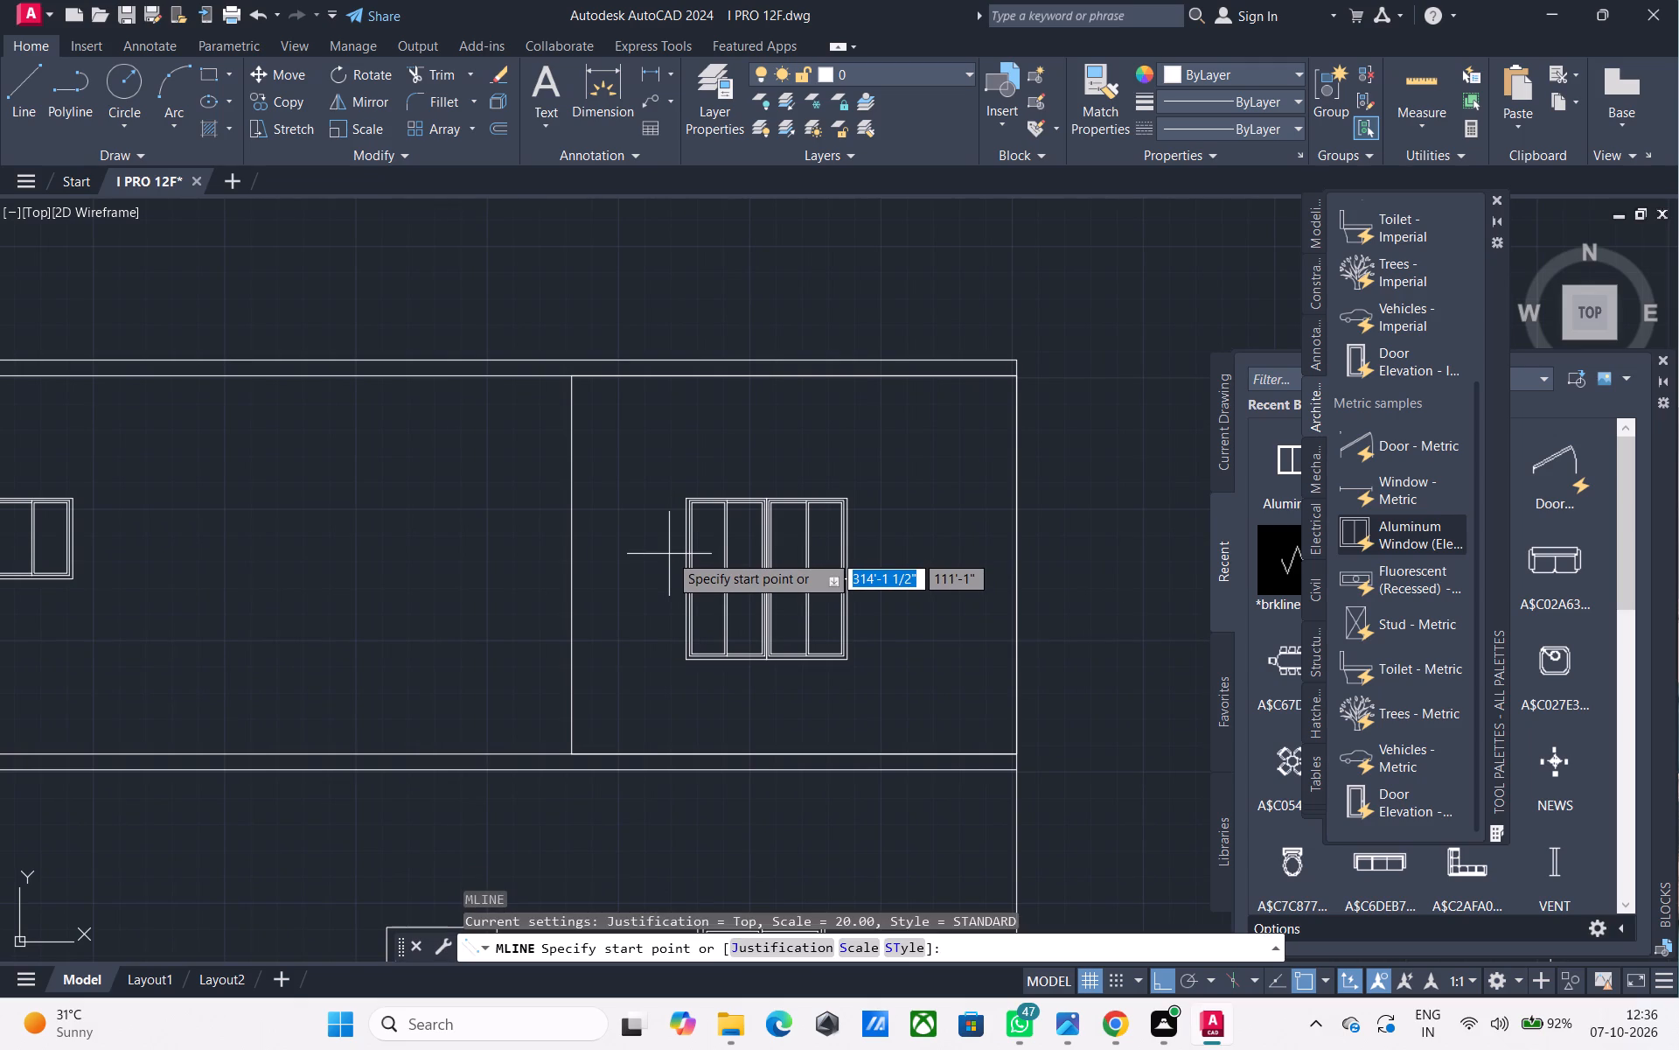
text(6")
key(Return)
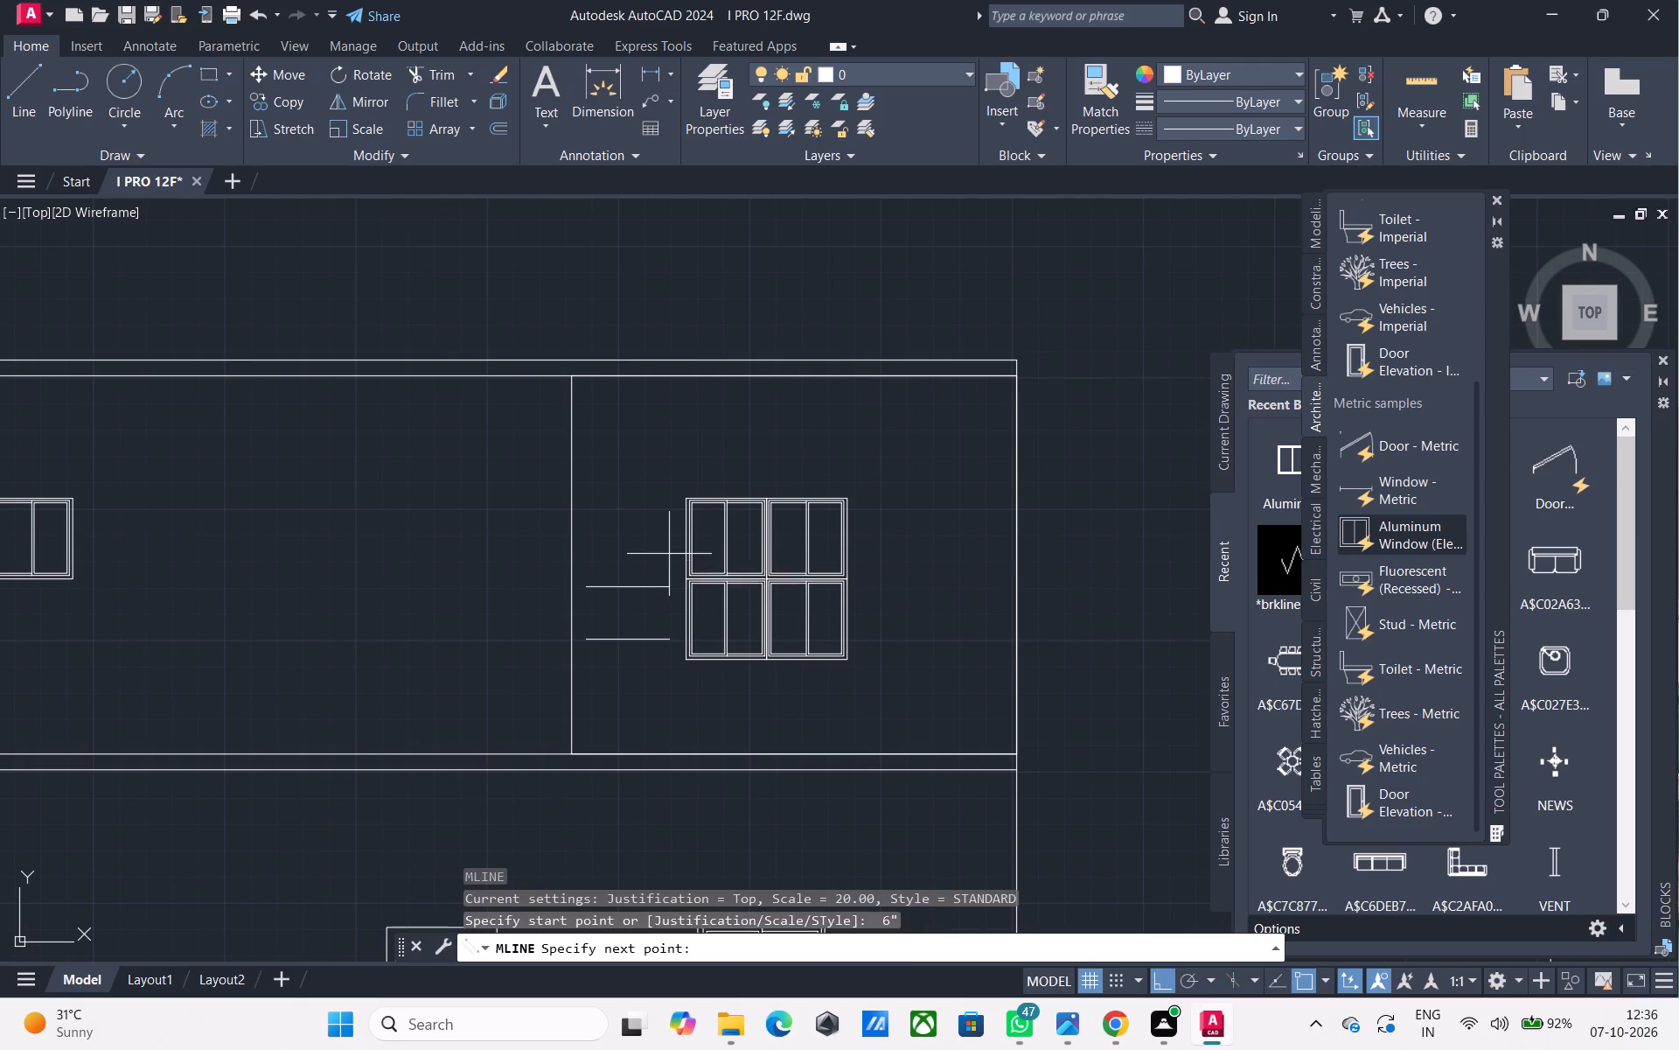
text(4")
key(Return)
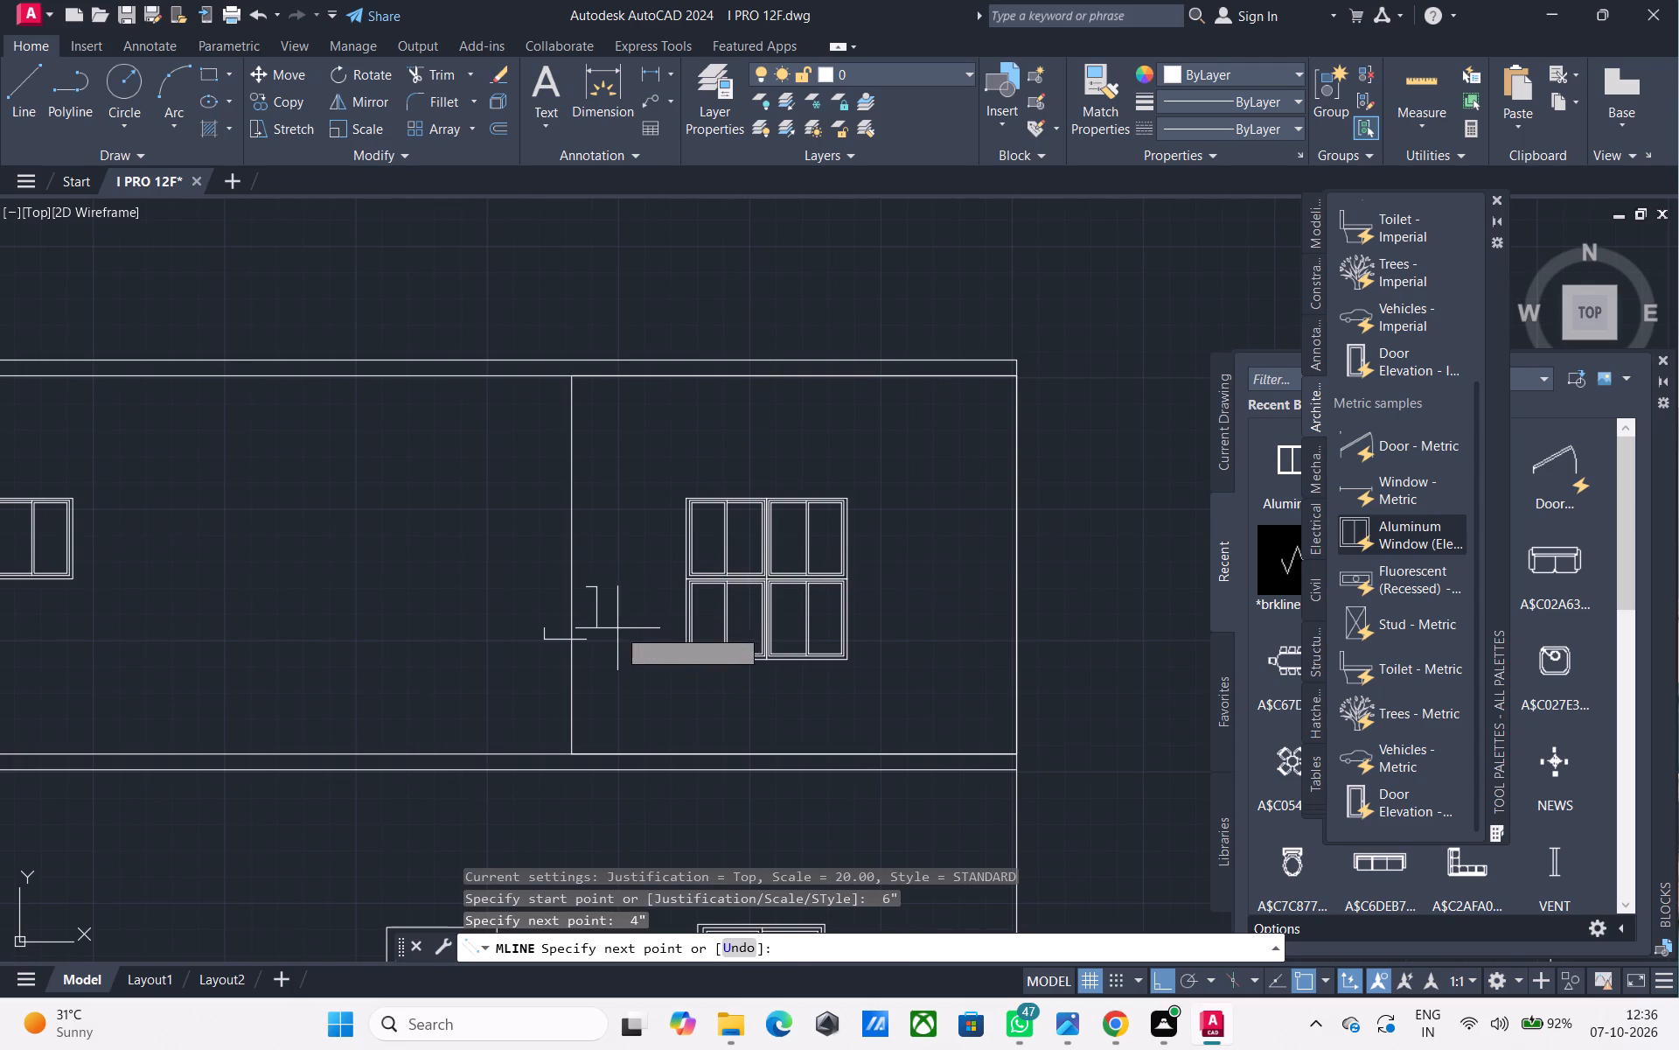
click(618, 623)
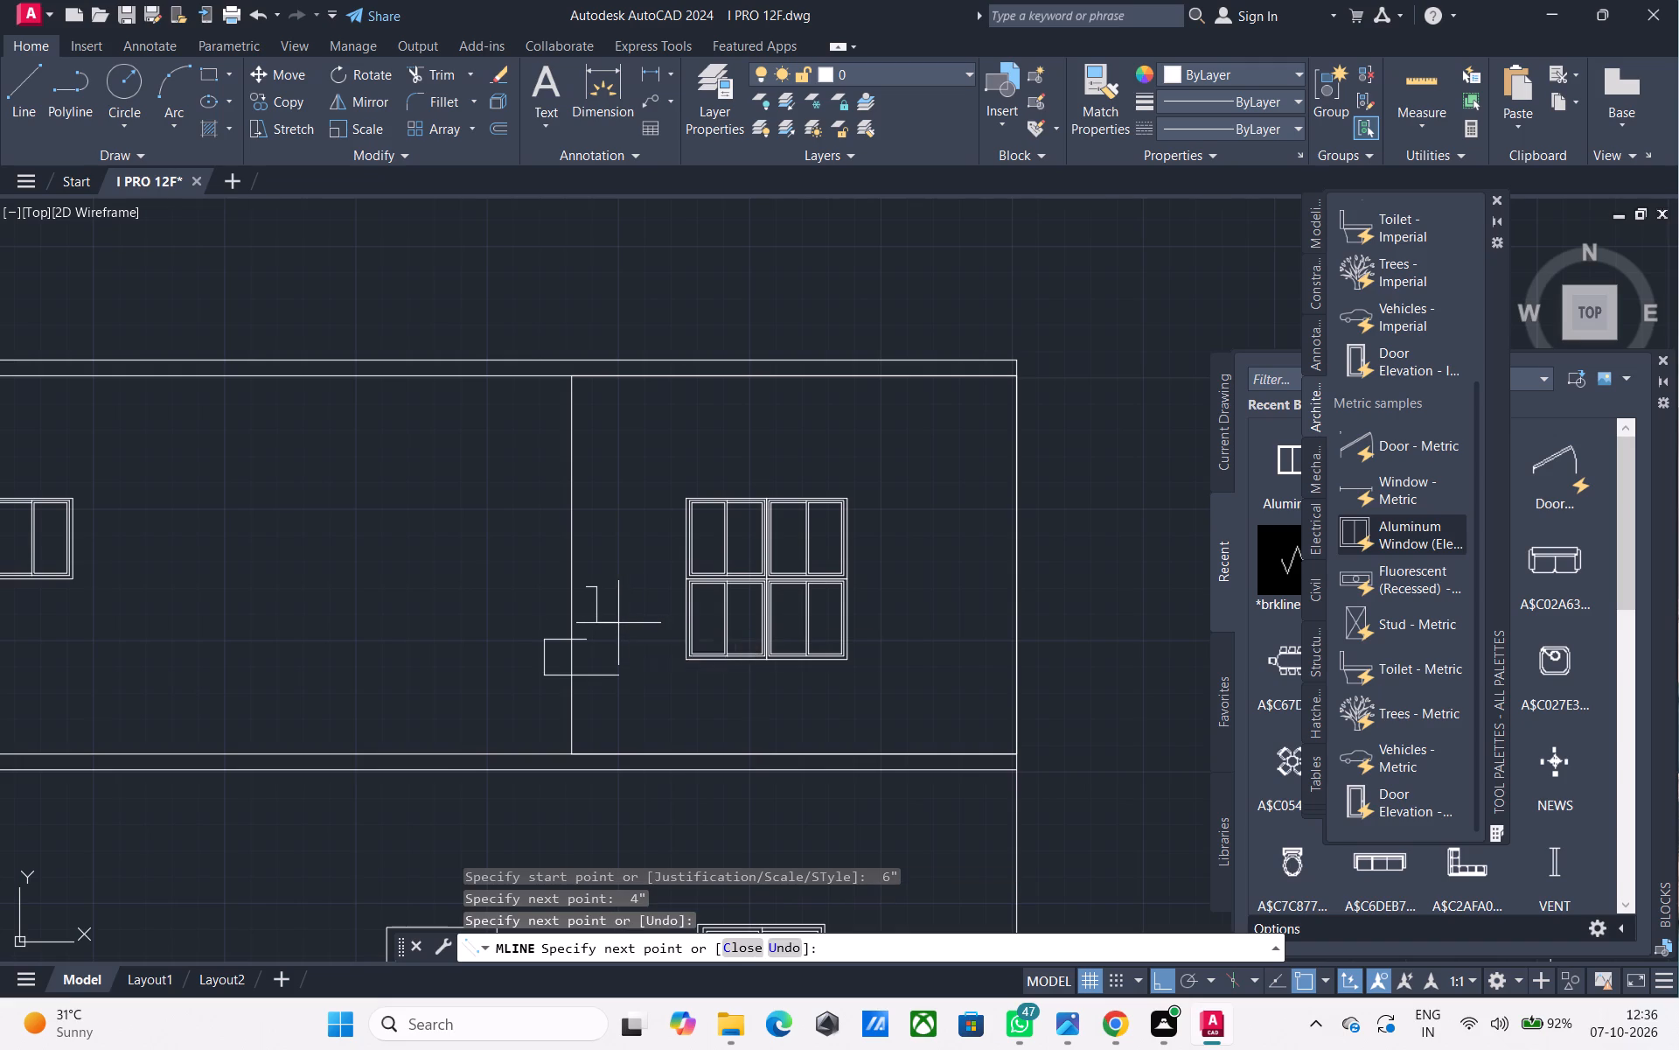
click(638, 672)
key(Escape)
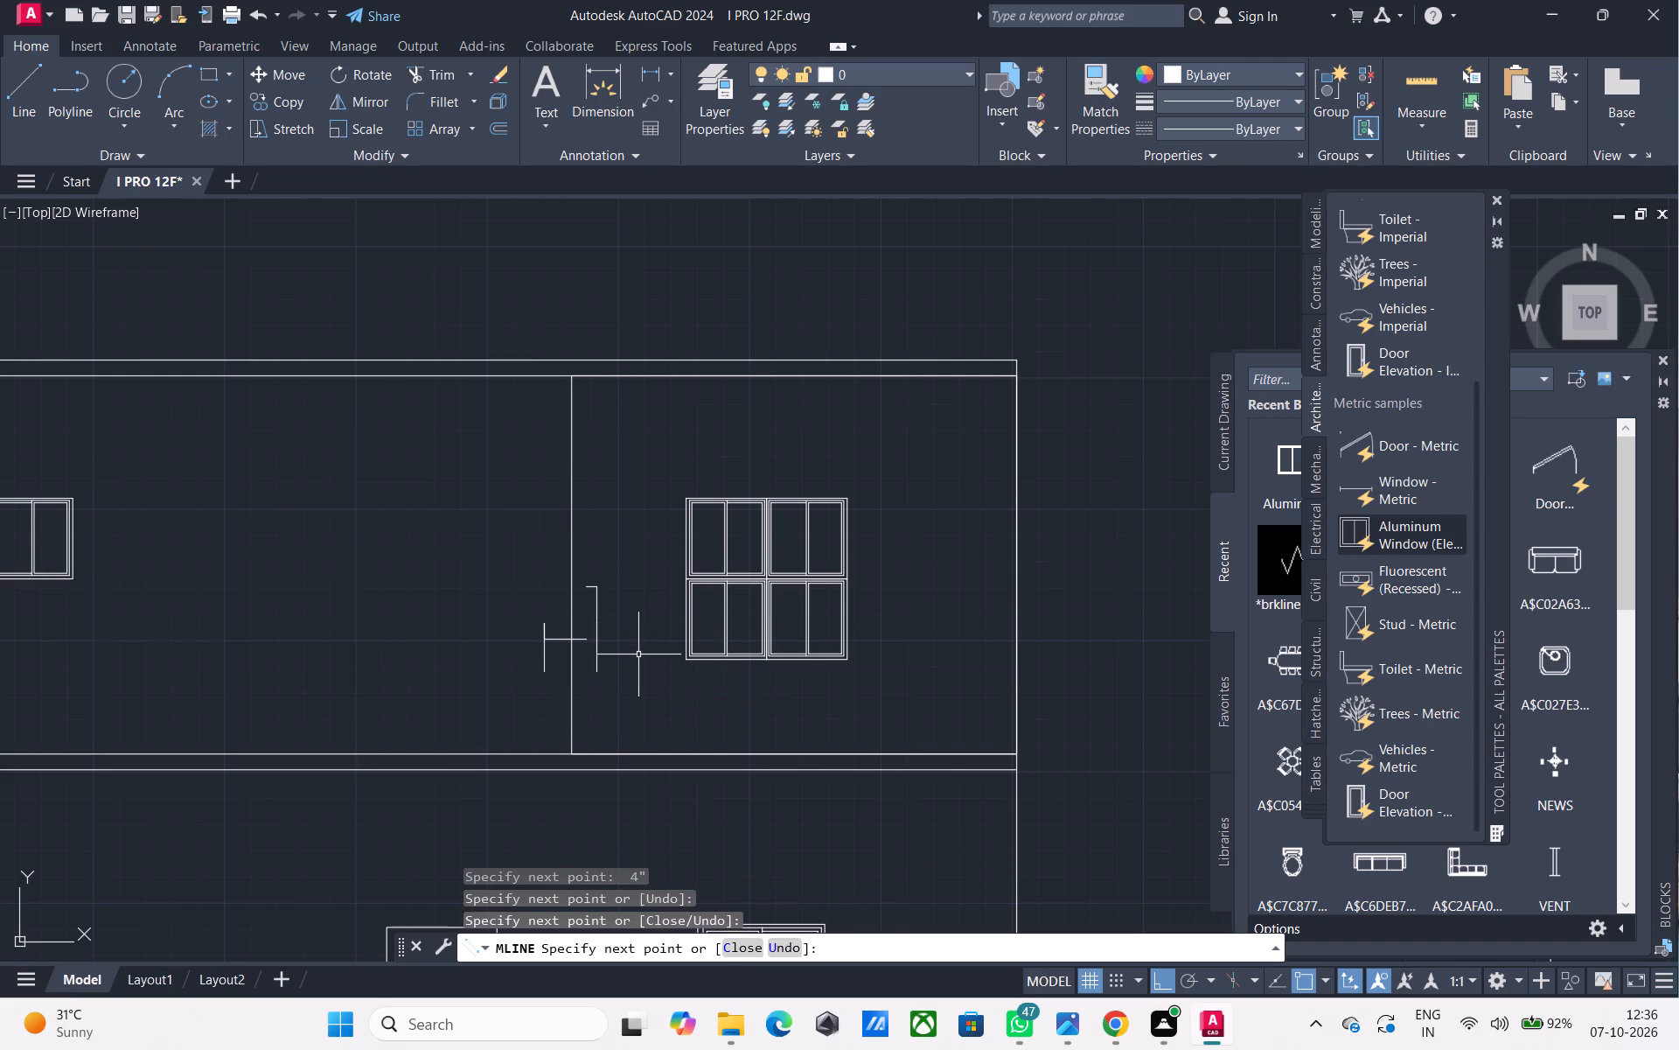
Undo the multiline drawn beside the four-part window.
key(ctrl+z)
Draw a horizontal line across the upper-storey right bay, from its vertical divider to the outer wall edge, crossing the four-part window's lower half.
scroll(617, 648, down, 1)
middle_drag(617, 648, 656, 639)
text(L)
key(space)
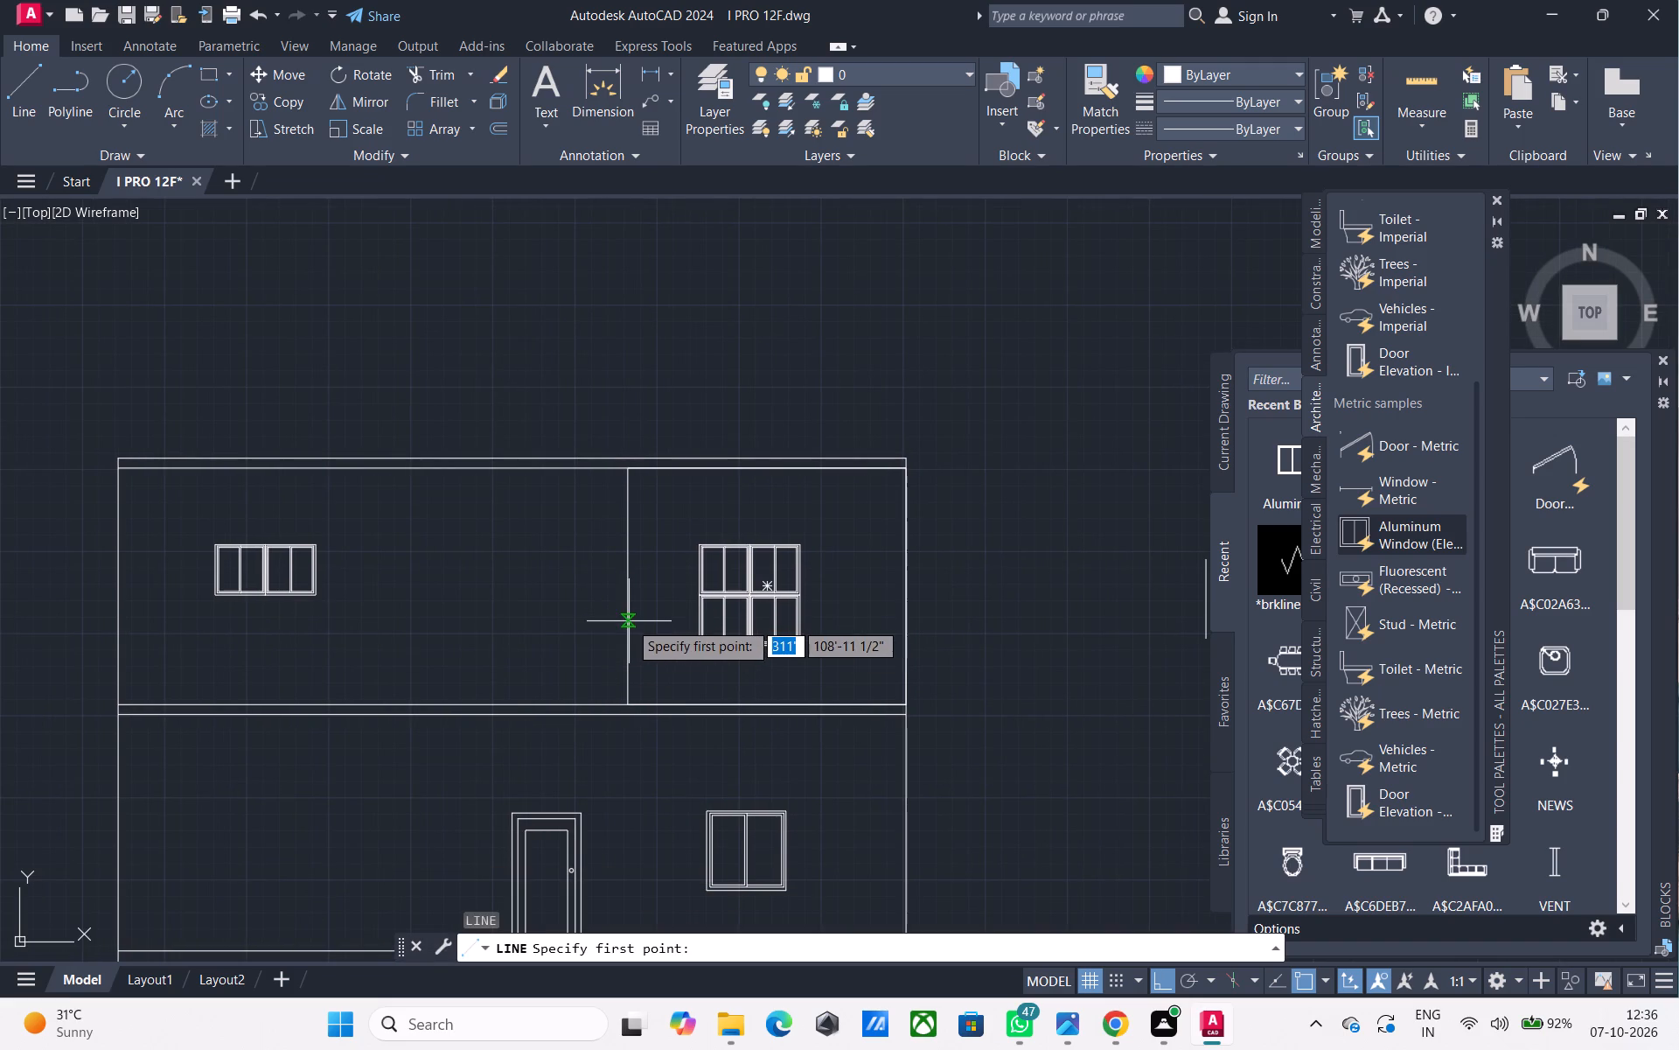
click(629, 621)
click(908, 620)
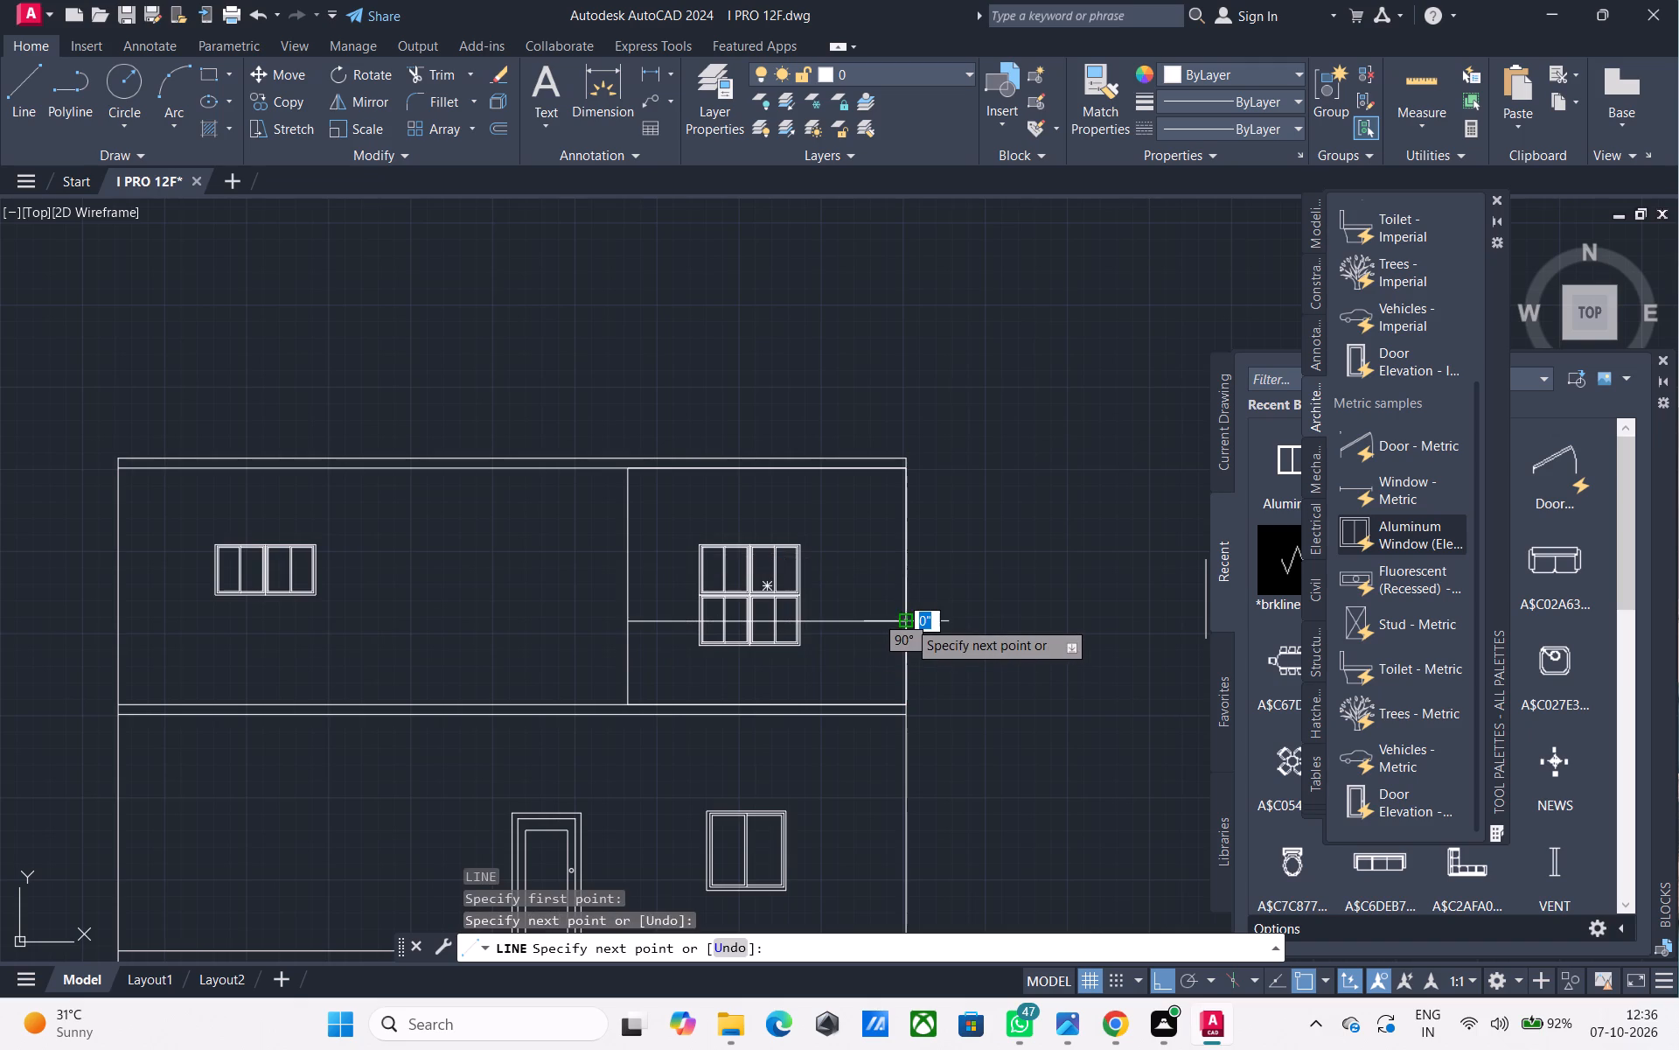
key(space)
Offset the new horizontal line in the upper-storey right bay 6" upward.
click(892, 627)
click(877, 616)
key(m)
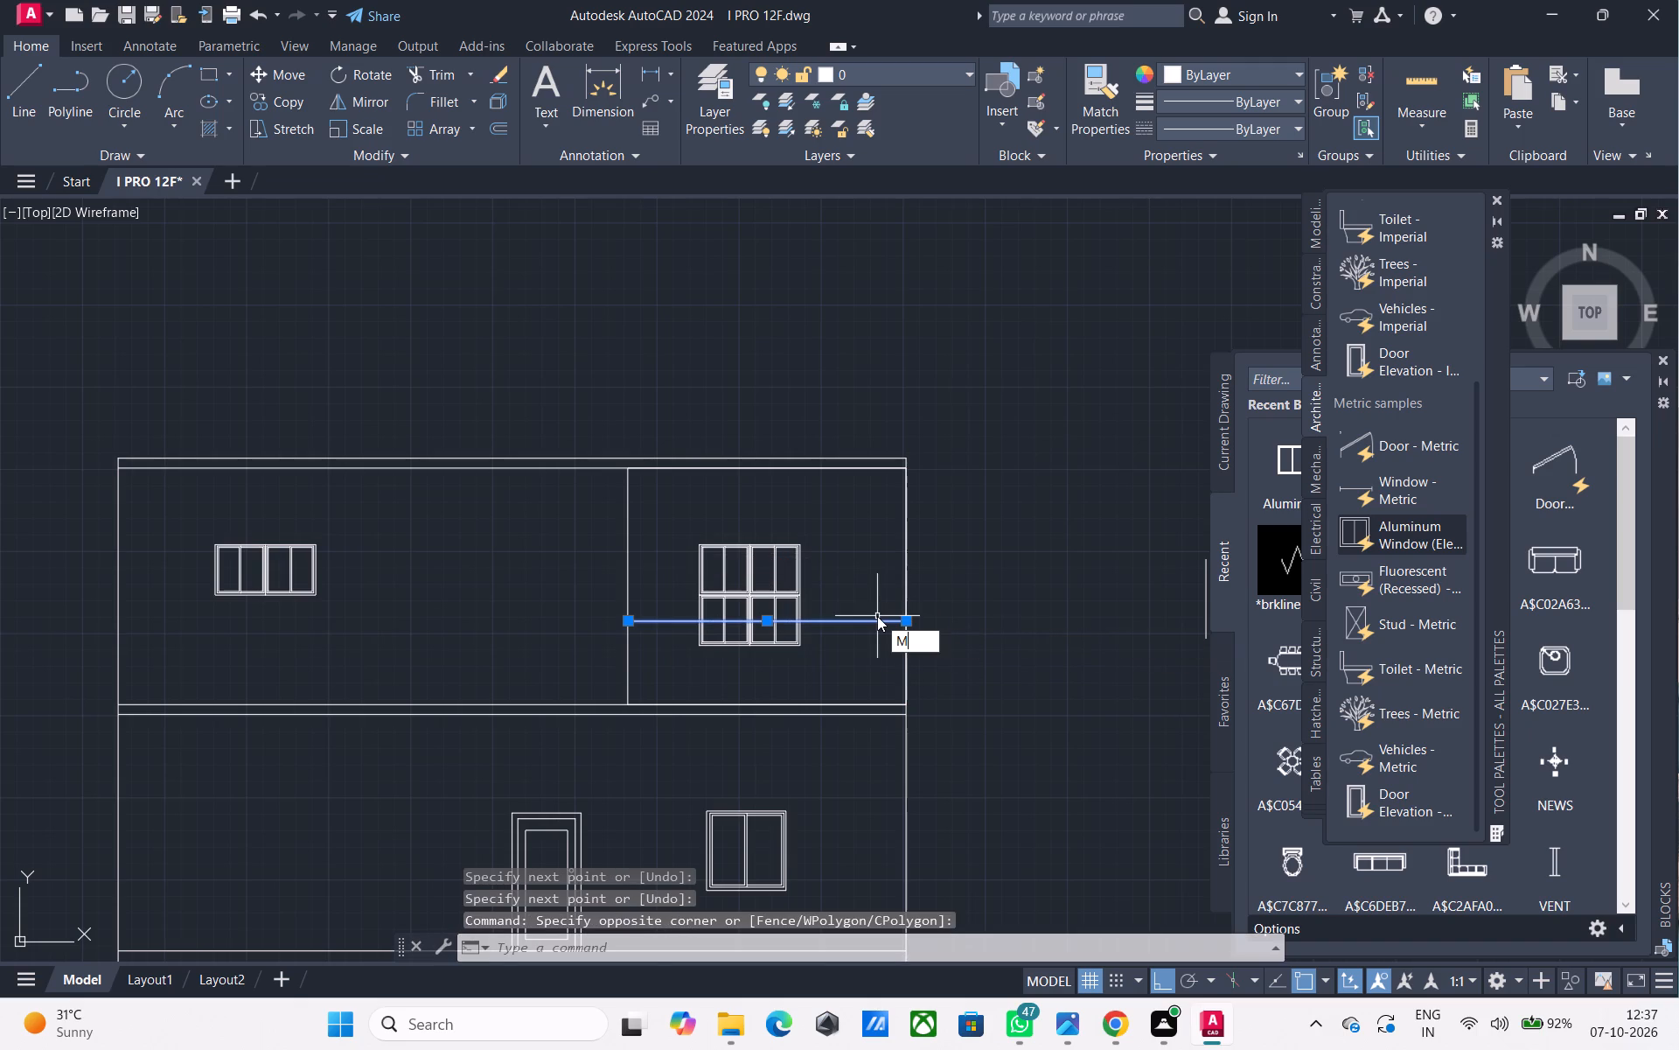
key(BackSpace)
text(O)
key(space)
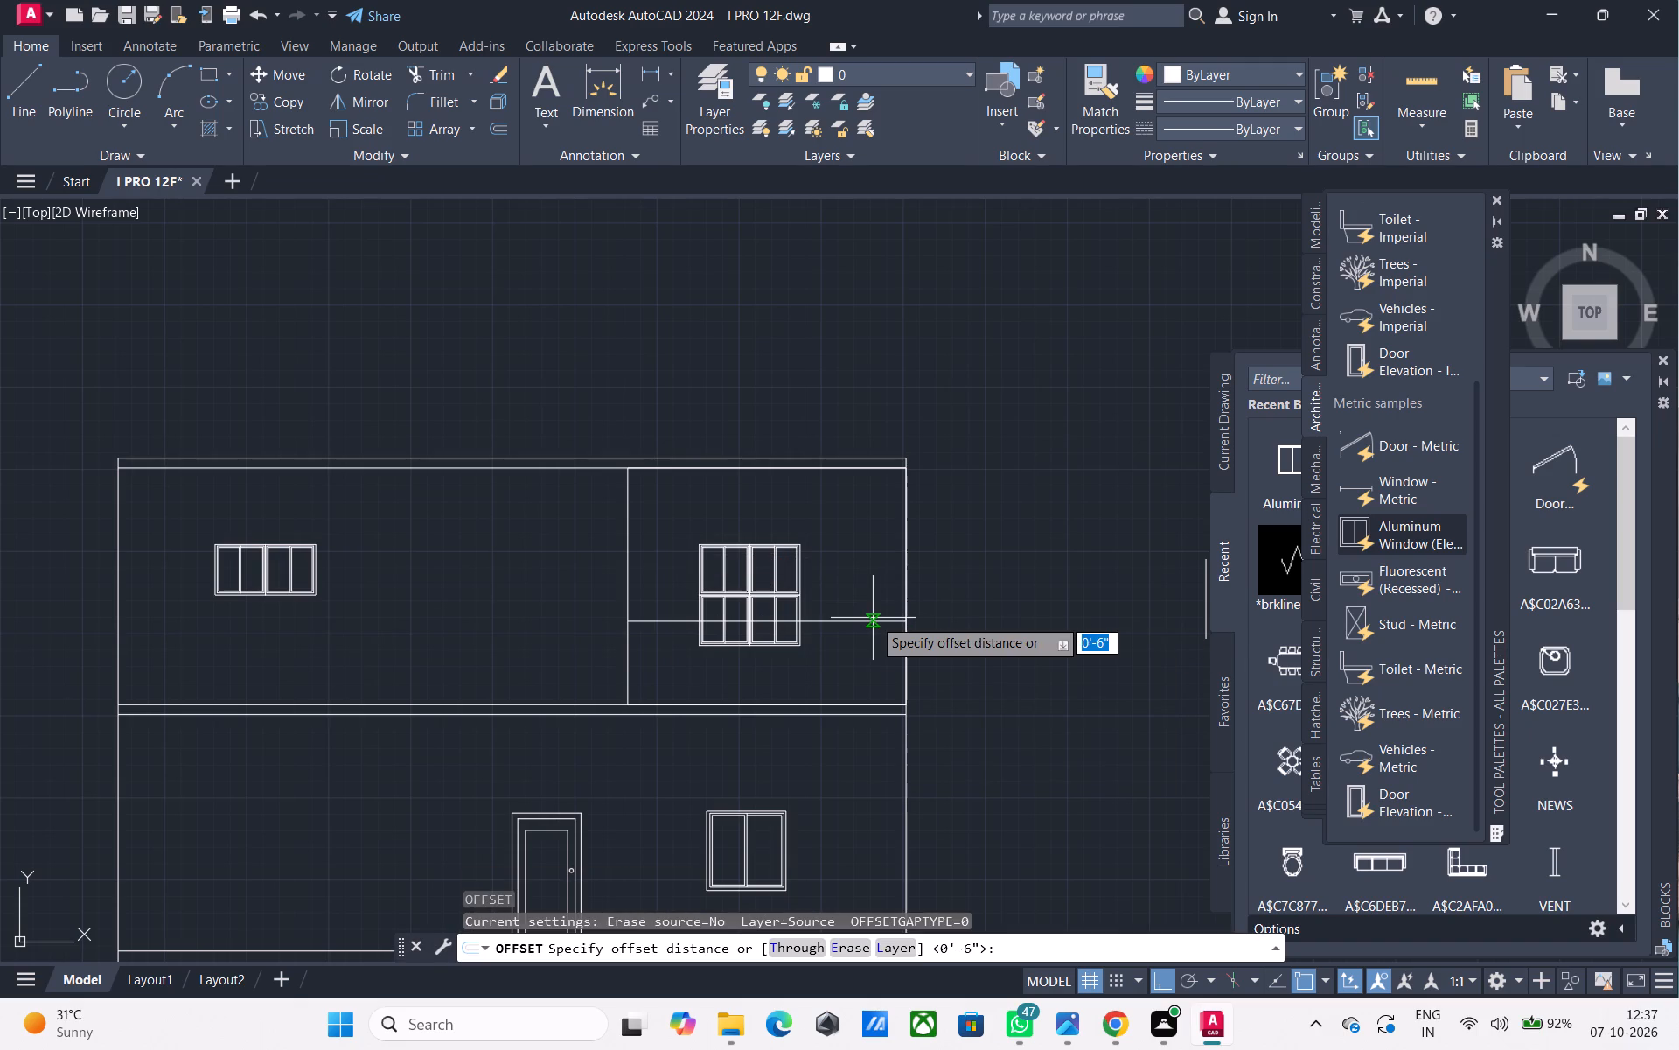
text(6")
key(Return)
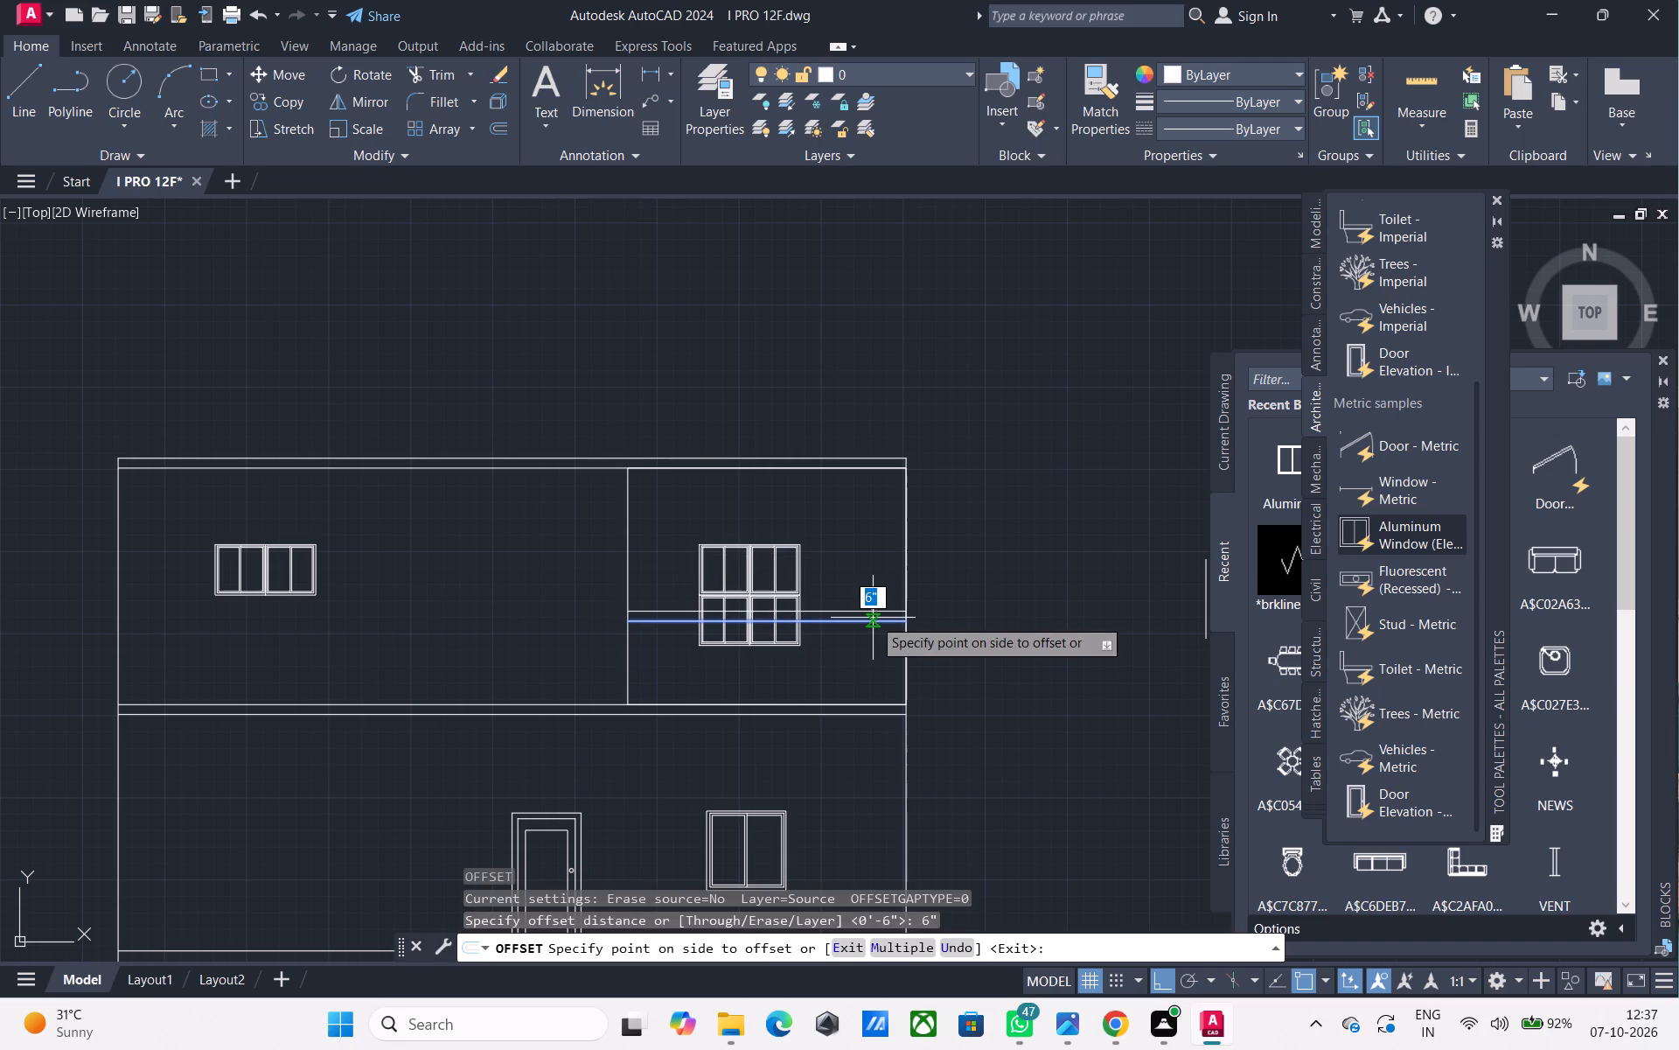
click(855, 577)
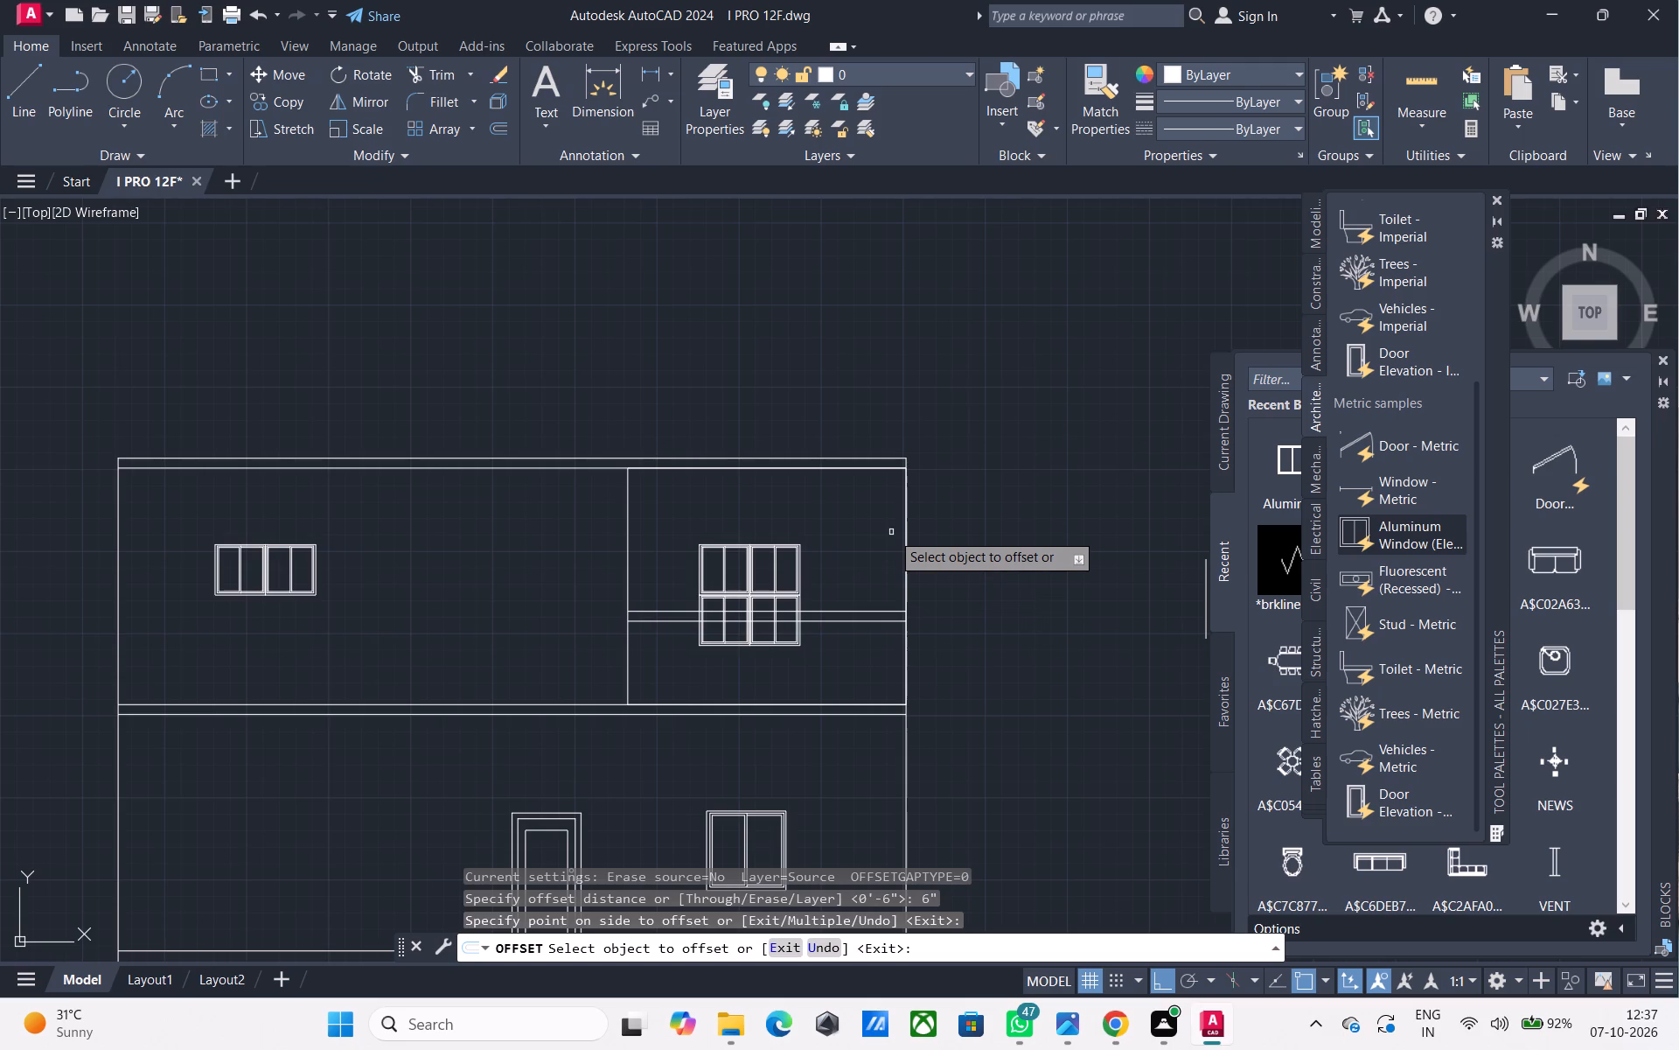
key(Escape)
Place a multileader with blank text pointing at the upper storey's right wall edge, with its landing outside the building.
scroll(891, 532, down, 1)
middle_drag(882, 547, 853, 542)
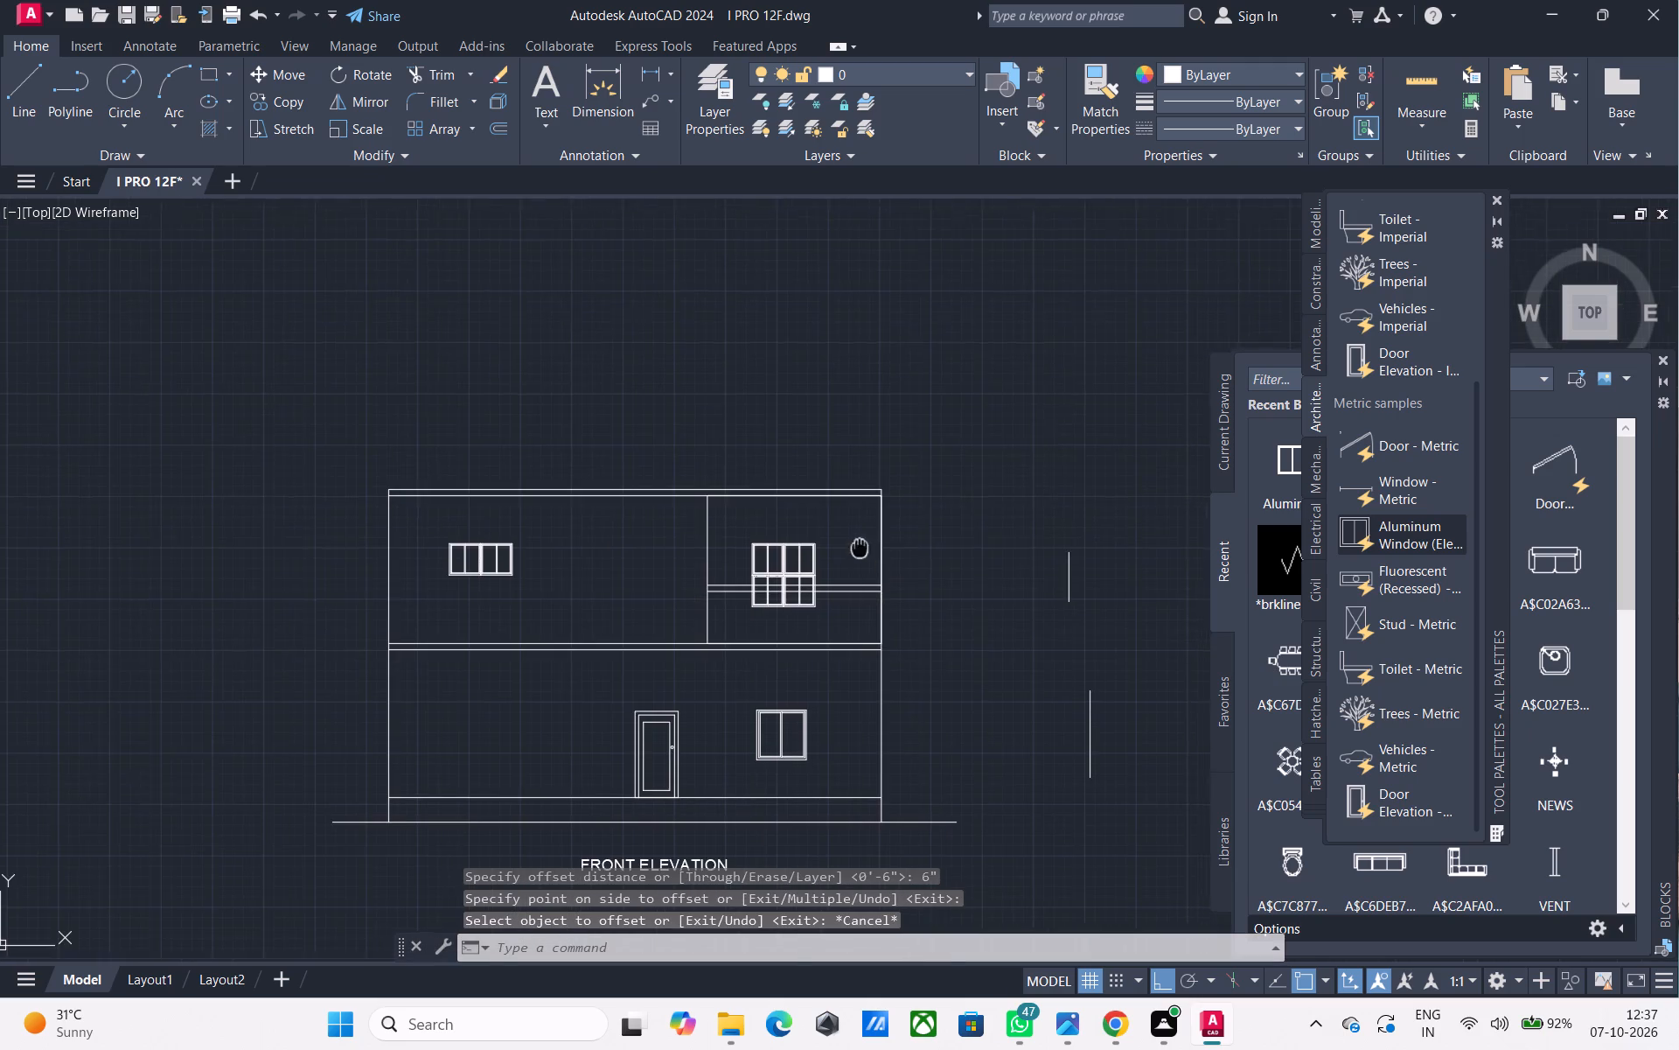
middle_drag(853, 542, 769, 607)
scroll(848, 538, down, 1)
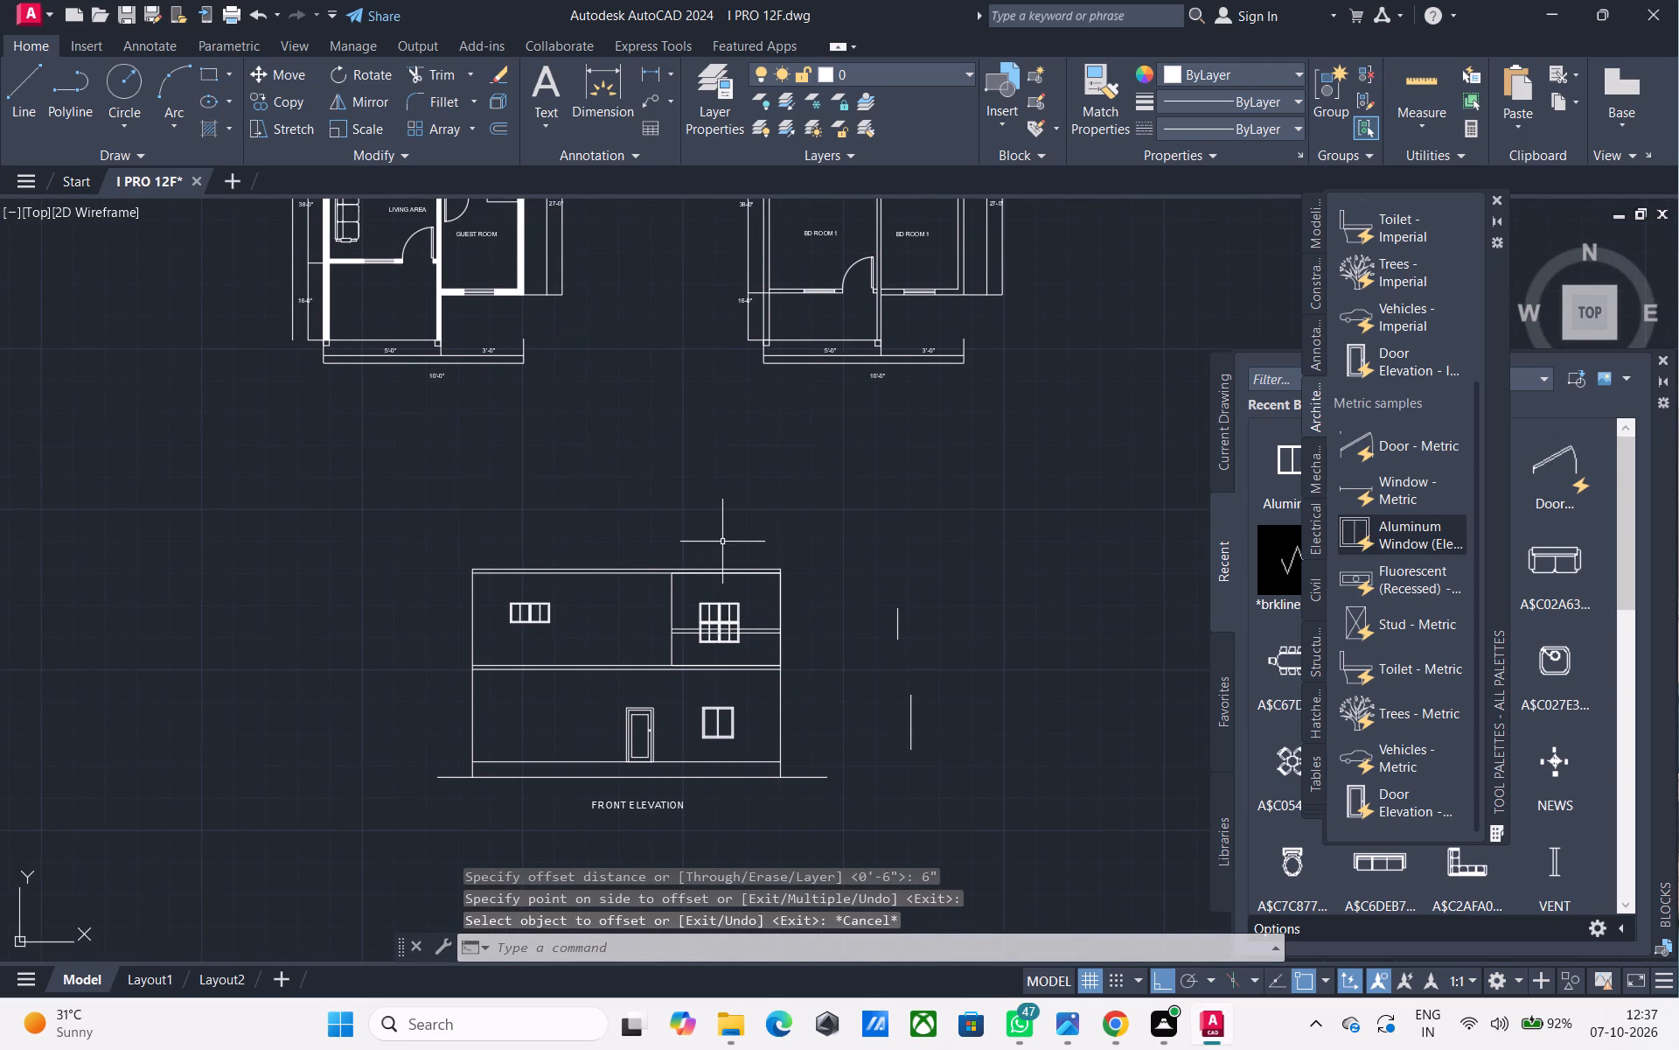
middle_drag(722, 542, 641, 563)
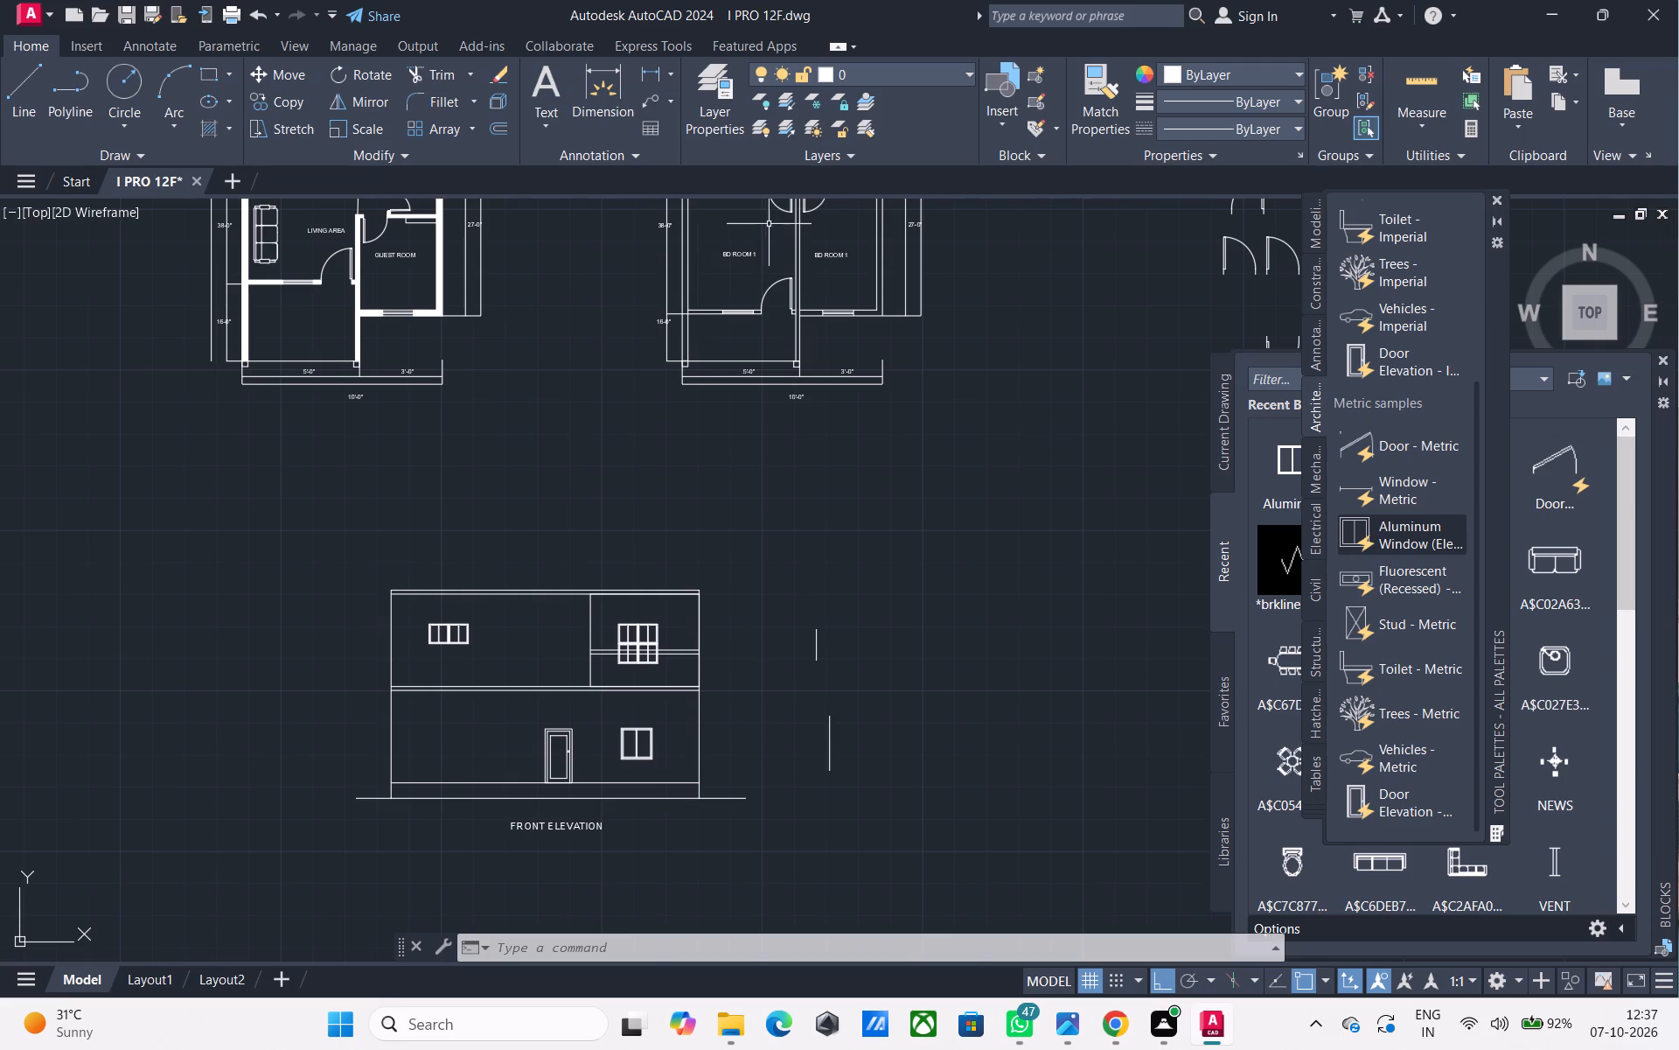
click(653, 95)
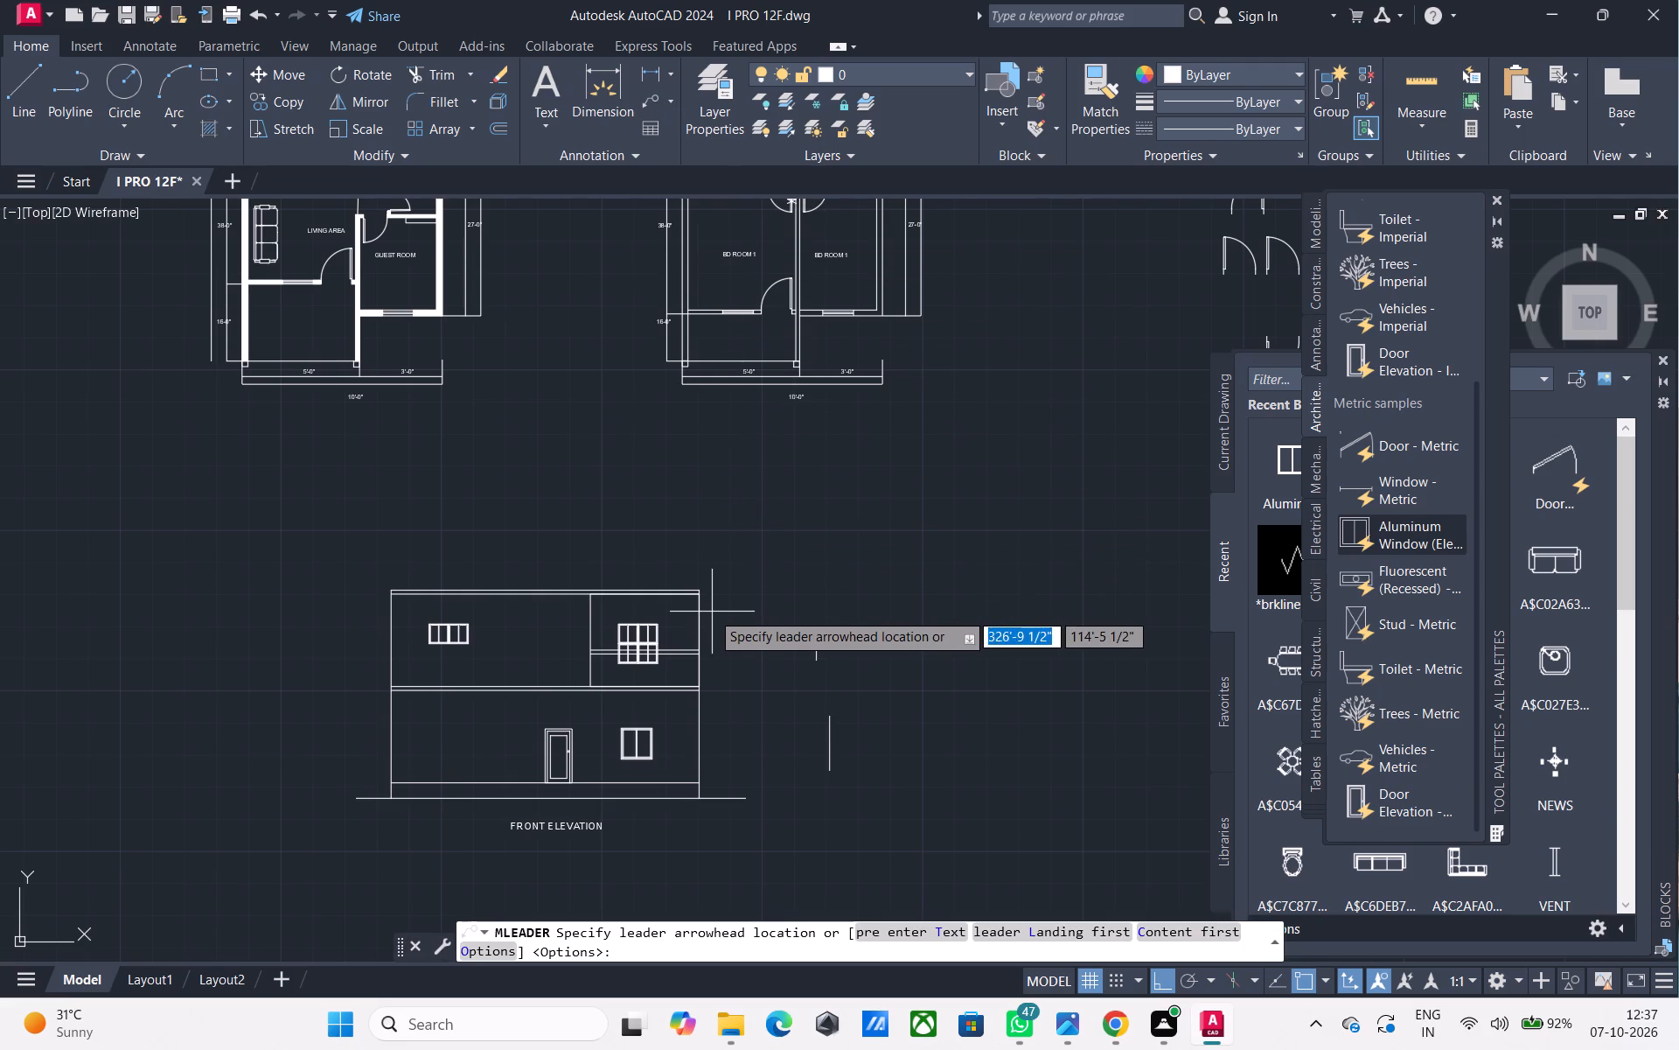
scroll(696, 618, up, 3)
click(707, 601)
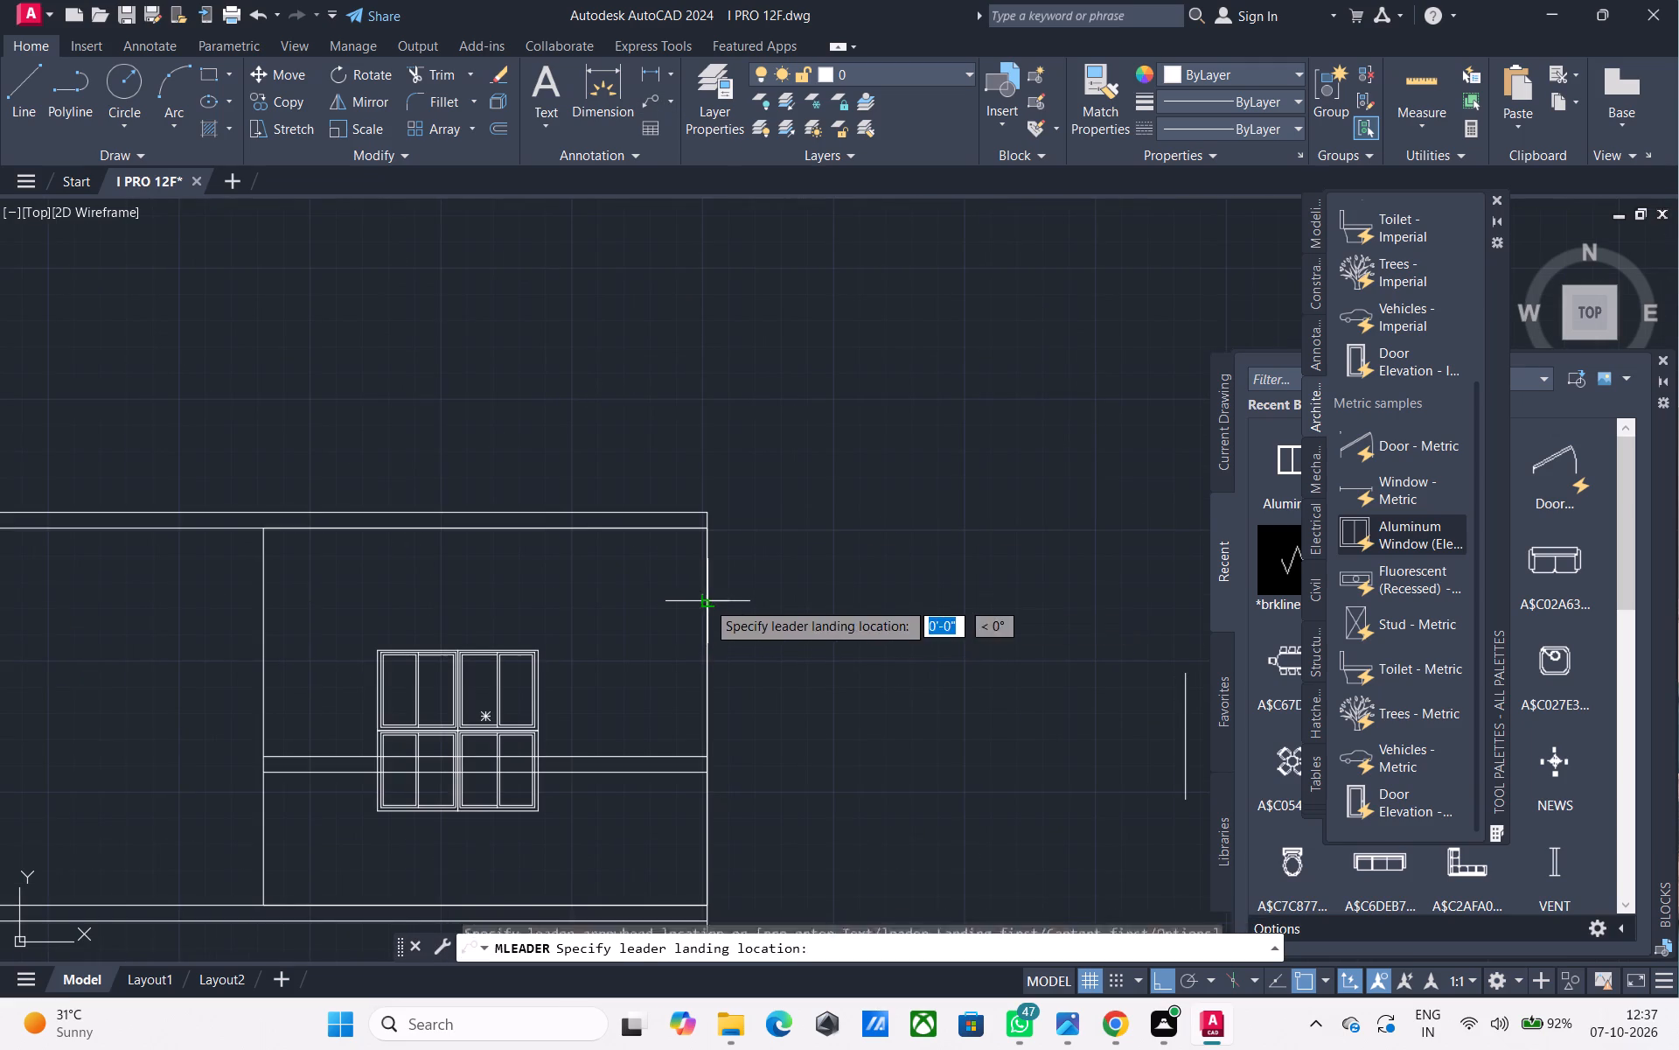
click(839, 569)
middle_drag(778, 545, 756, 374)
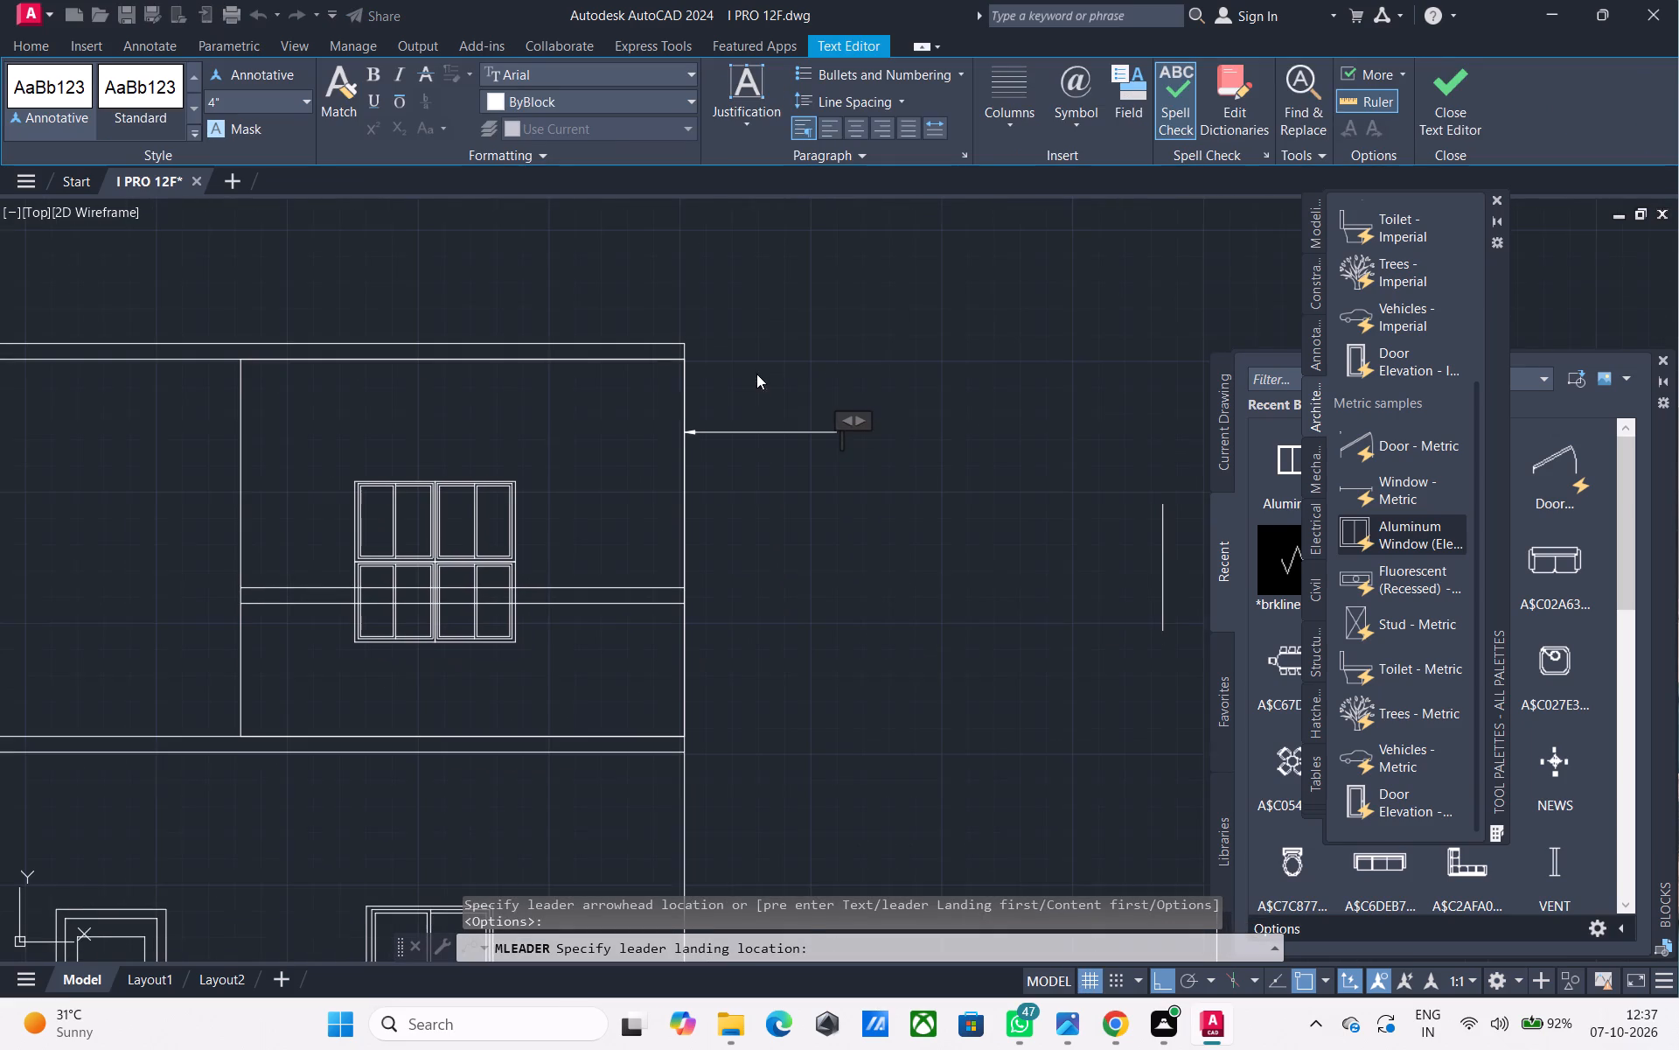
key(space)
scroll(763, 455, down, 2)
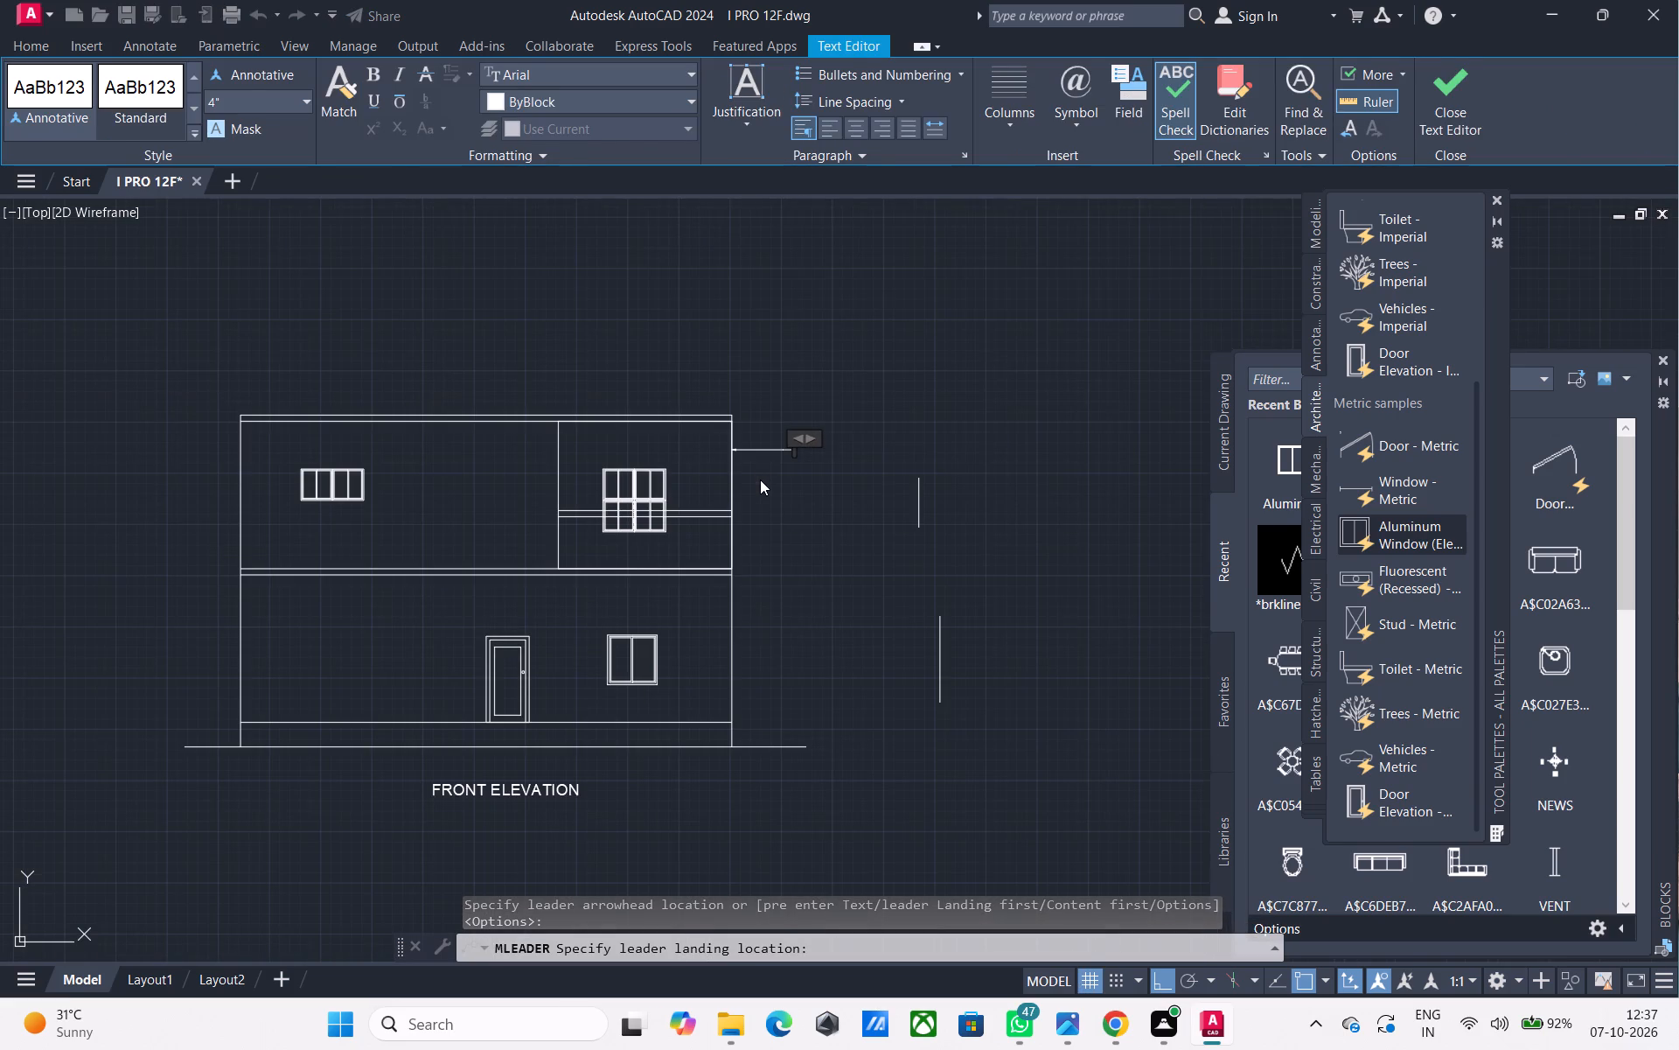
click(760, 479)
Place a horizontal multileader with blank text from the four-part window's upper right pane to outside the right wall.
key(space)
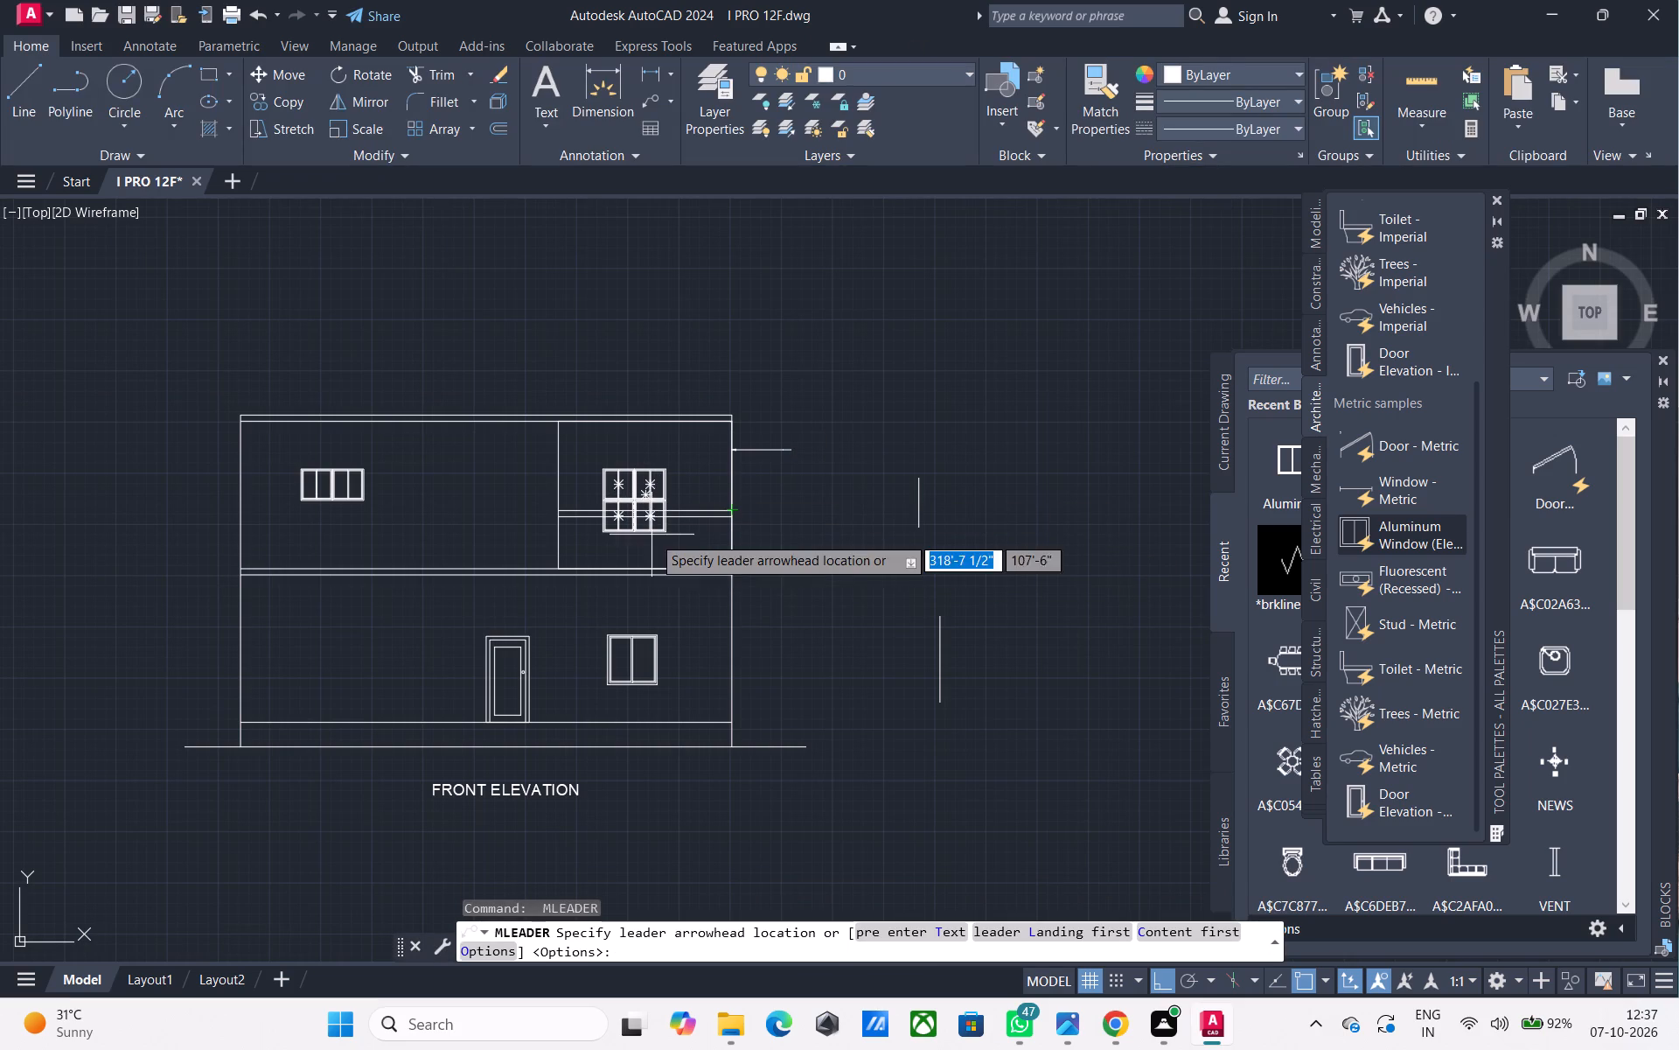
middle_drag(665, 555, 652, 581)
scroll(660, 531, up, 3)
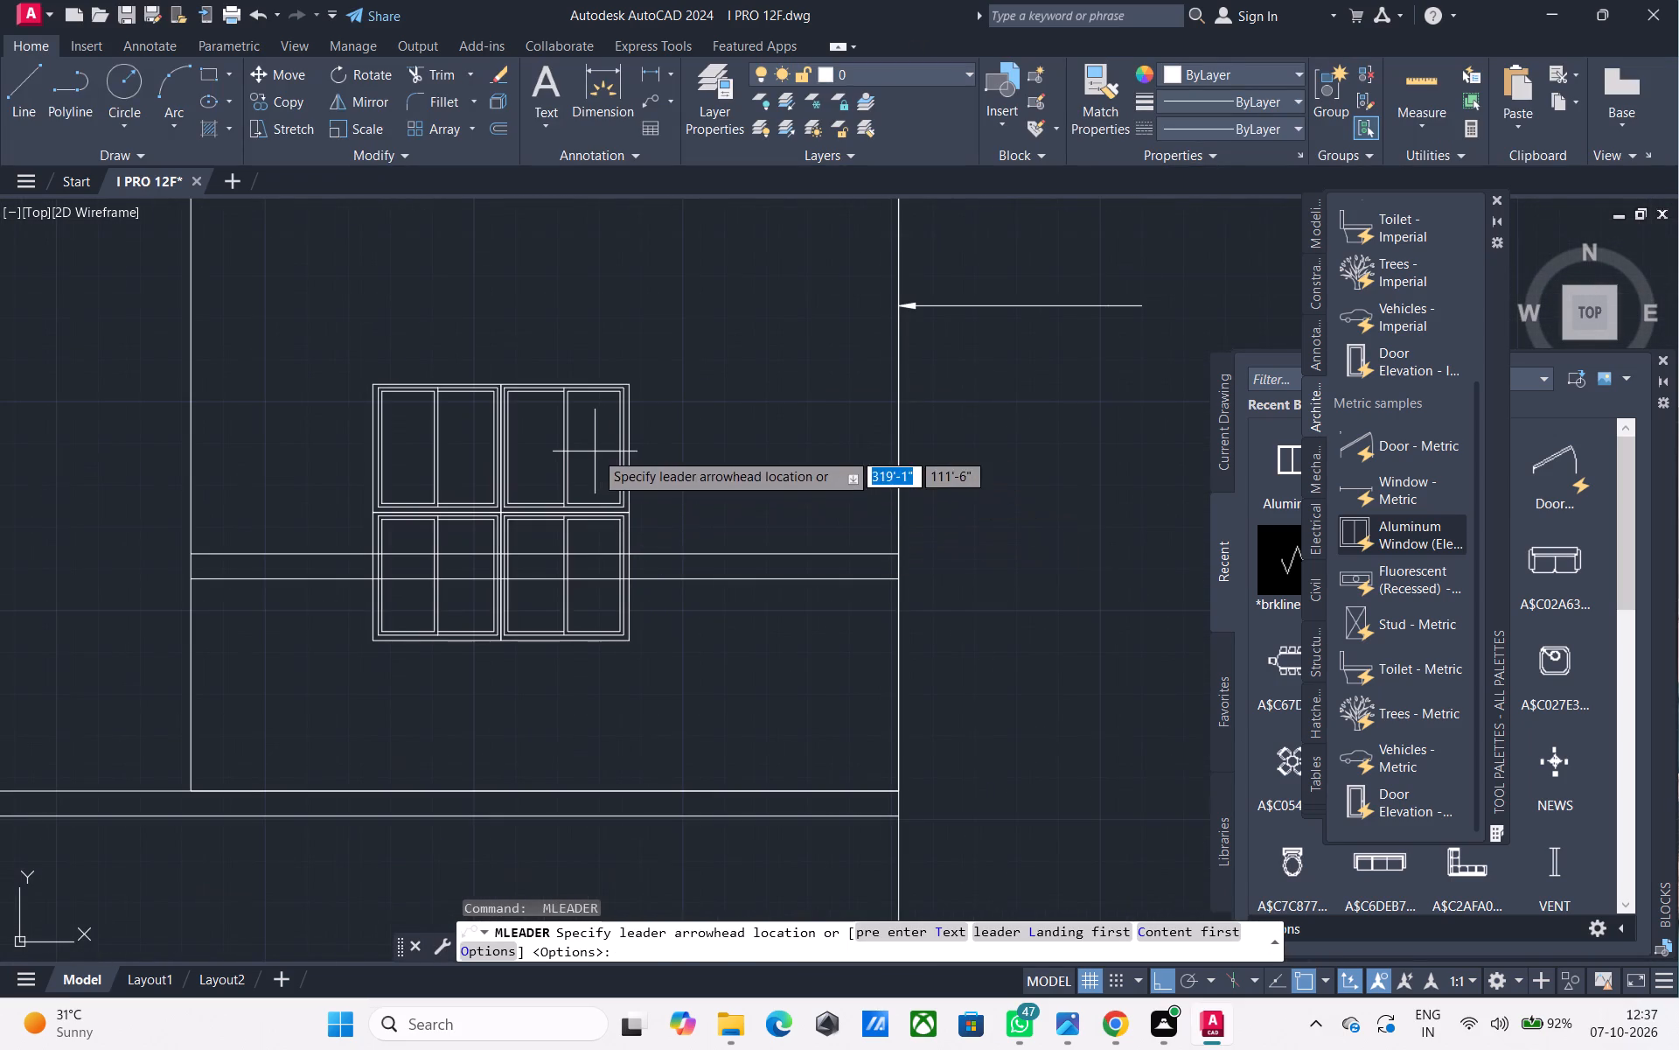
click(595, 451)
click(1073, 448)
scroll(1022, 560, down, 1)
middle_drag(1000, 580, 962, 496)
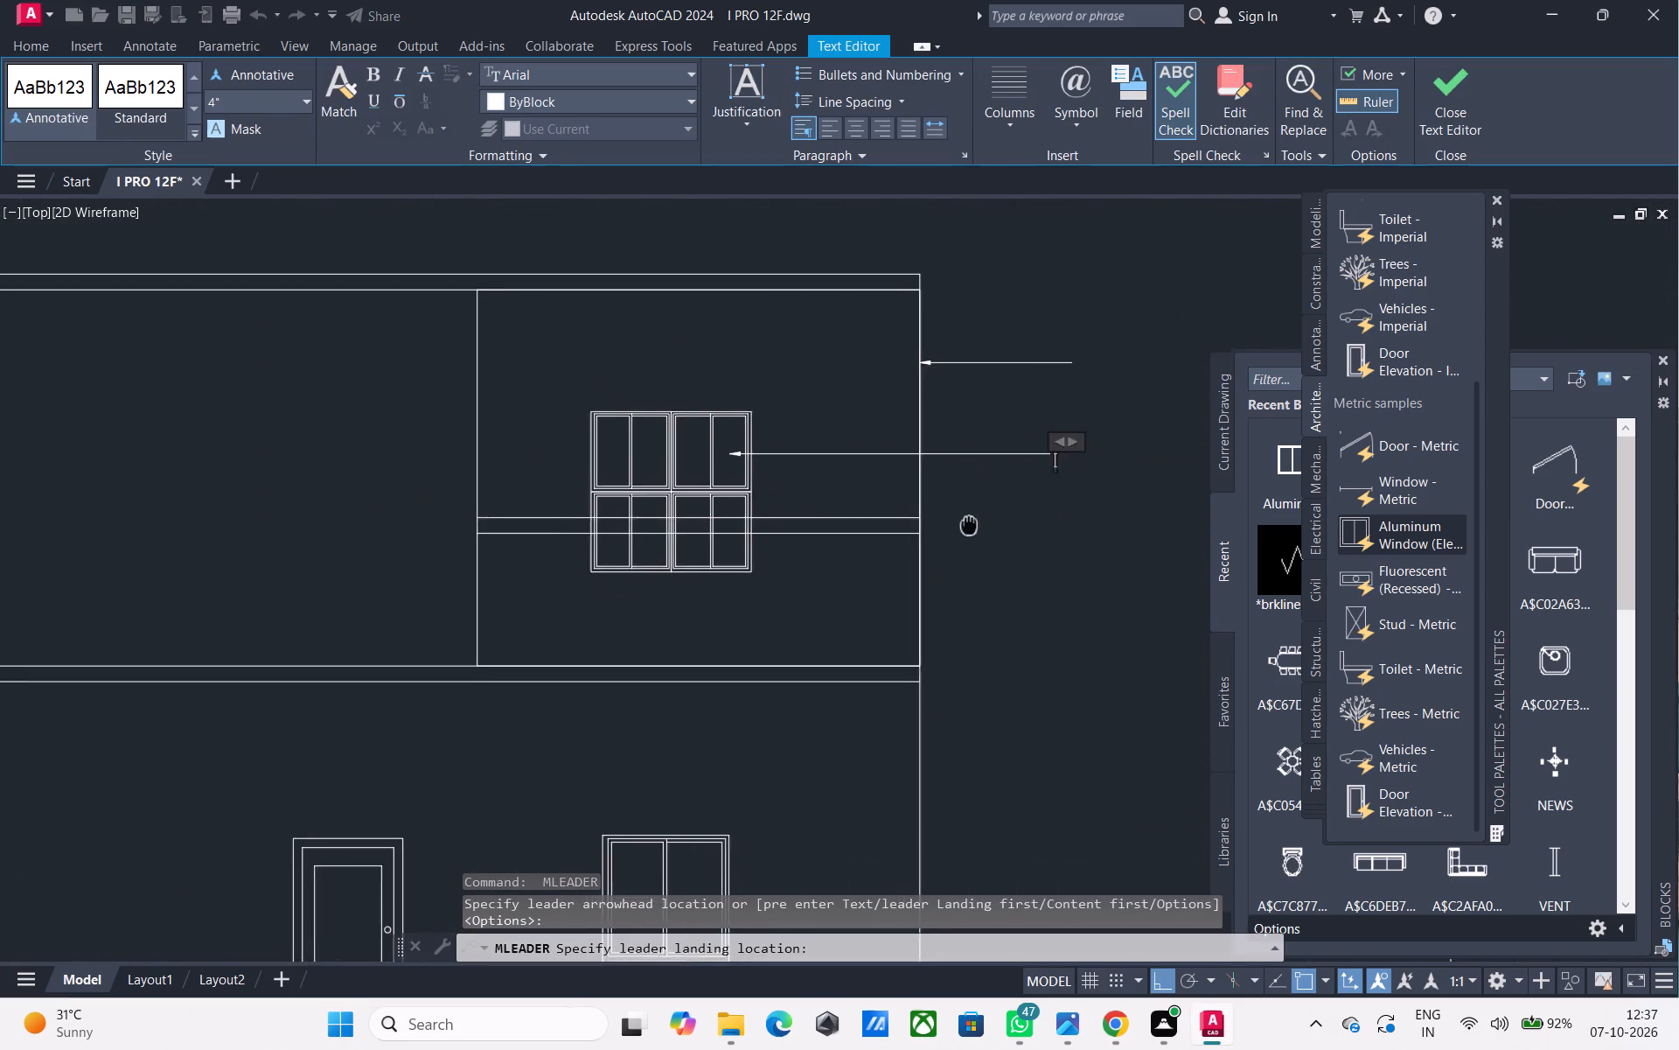
middle_drag(962, 496, 934, 443)
key(space)
key(space)
click(779, 539)
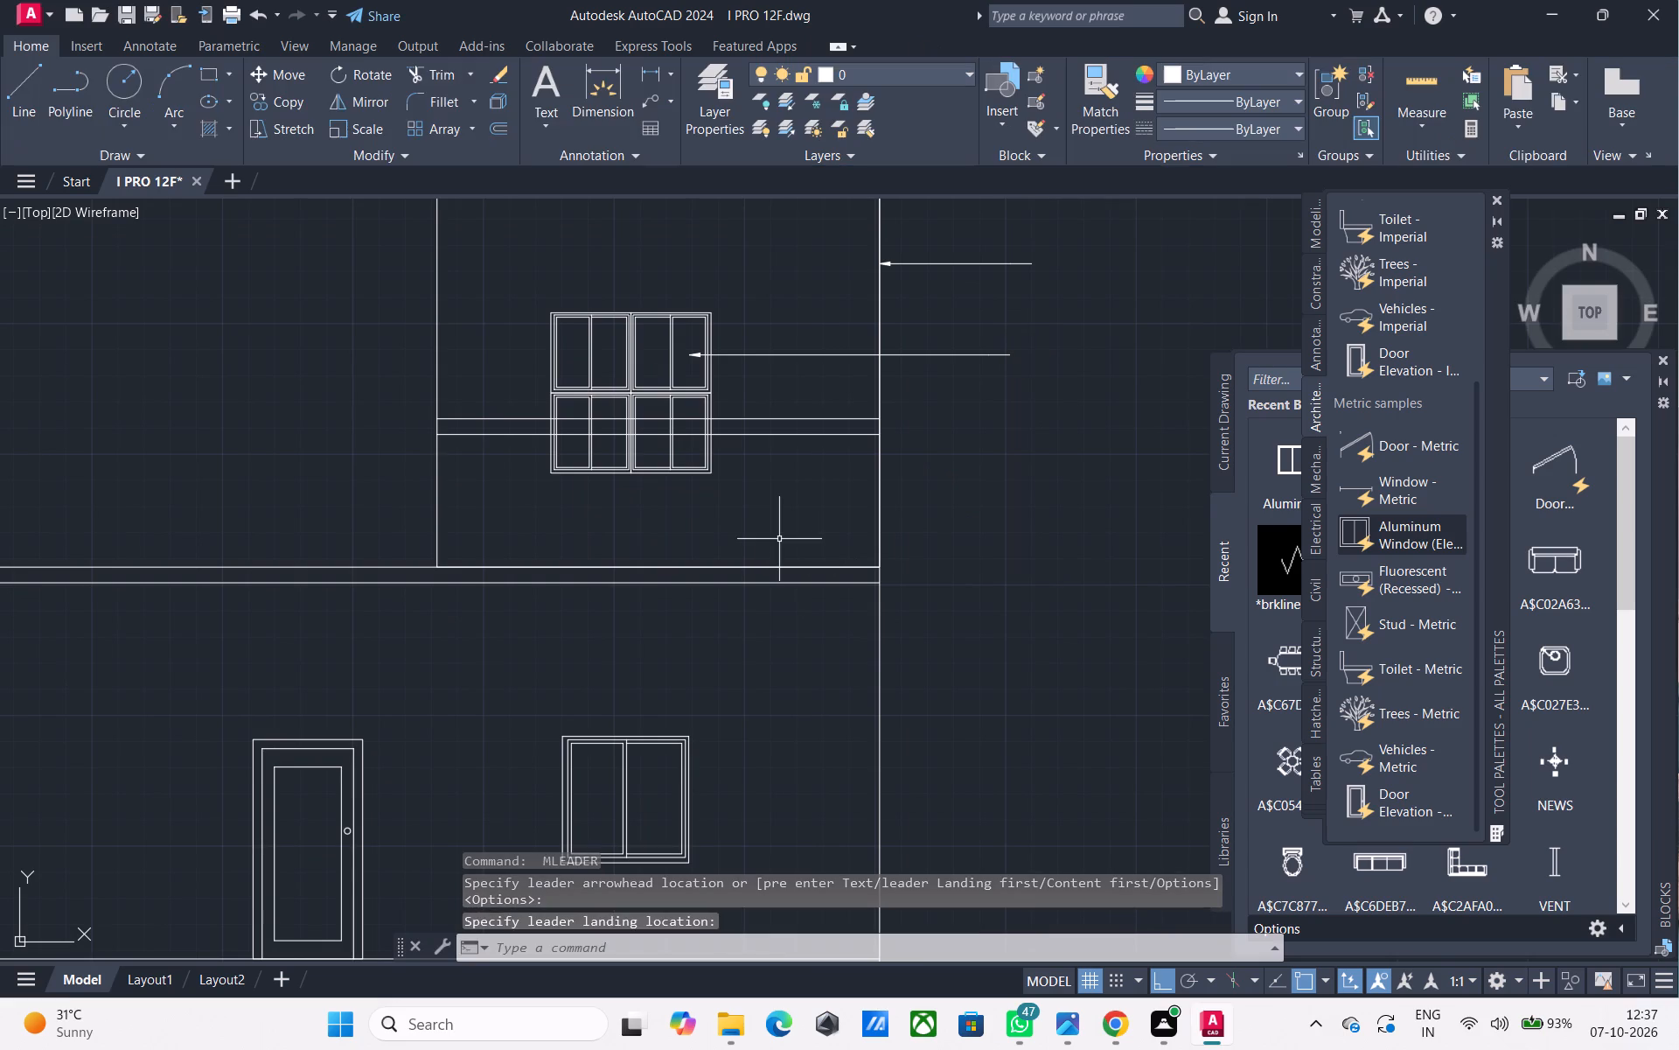
Place a horizontal multileader with blank text from the wall area below the 6" band, beside the four-part window, to outside the building.
key(space)
middle_drag(752, 550, 665, 592)
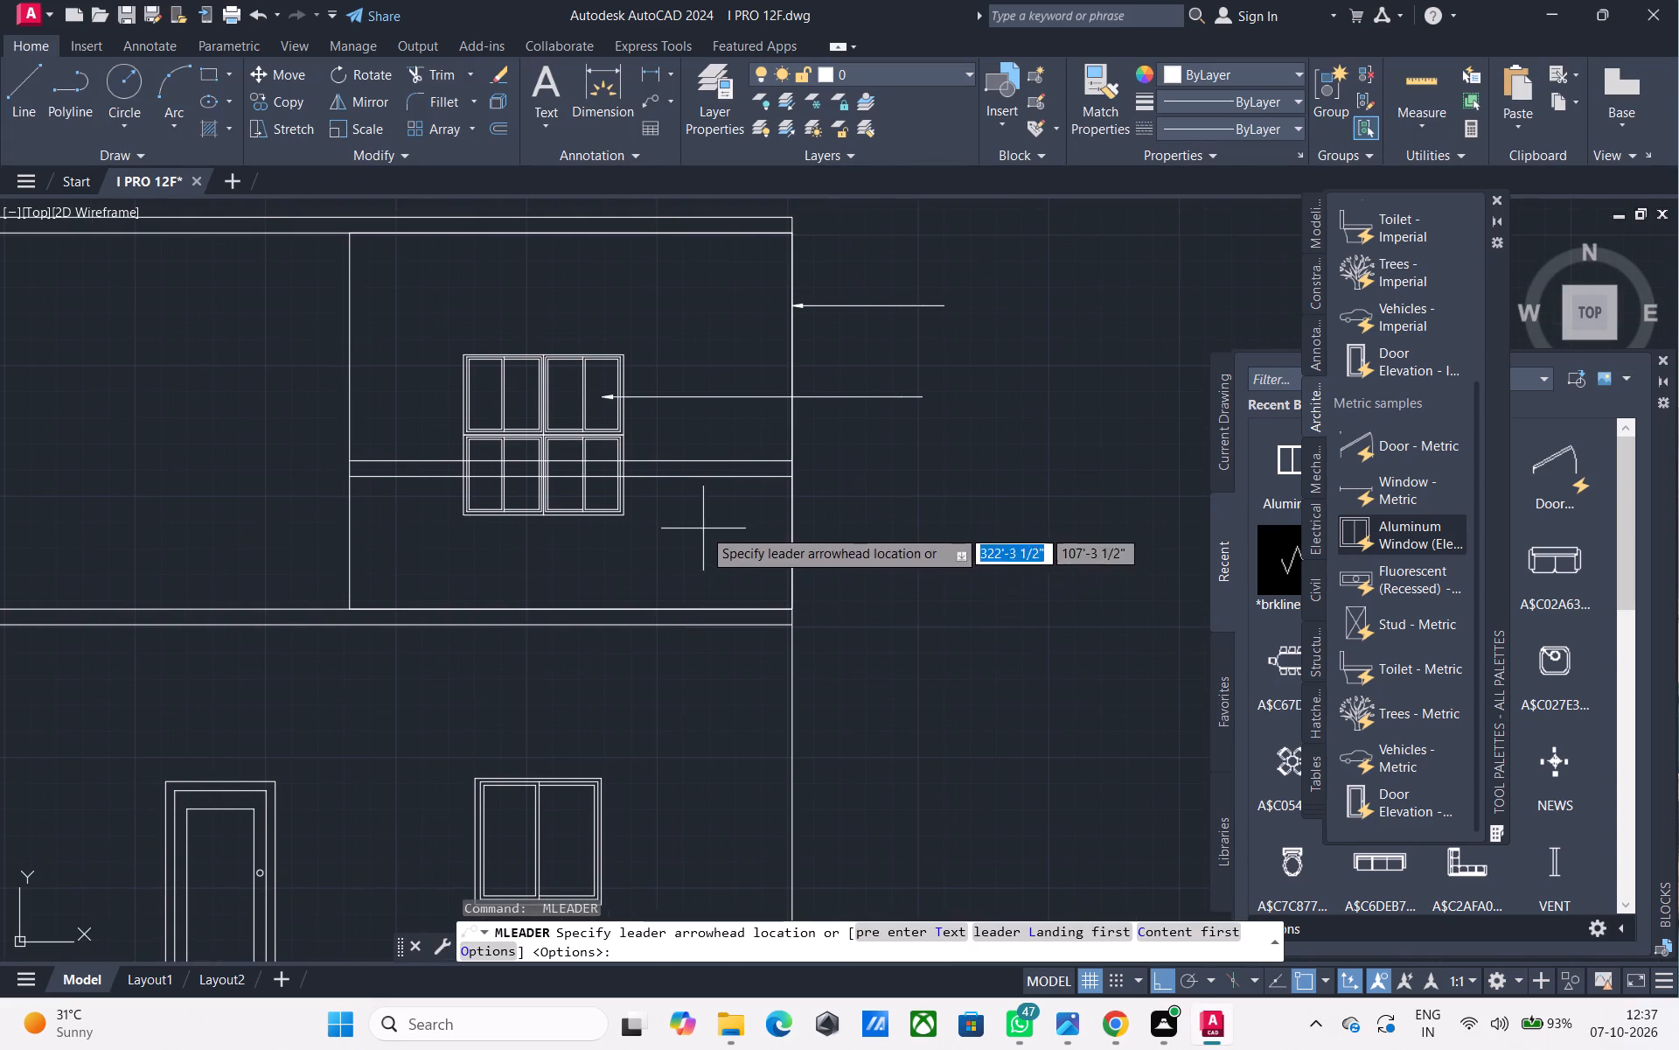
click(714, 521)
click(946, 521)
key(space)
key(space)
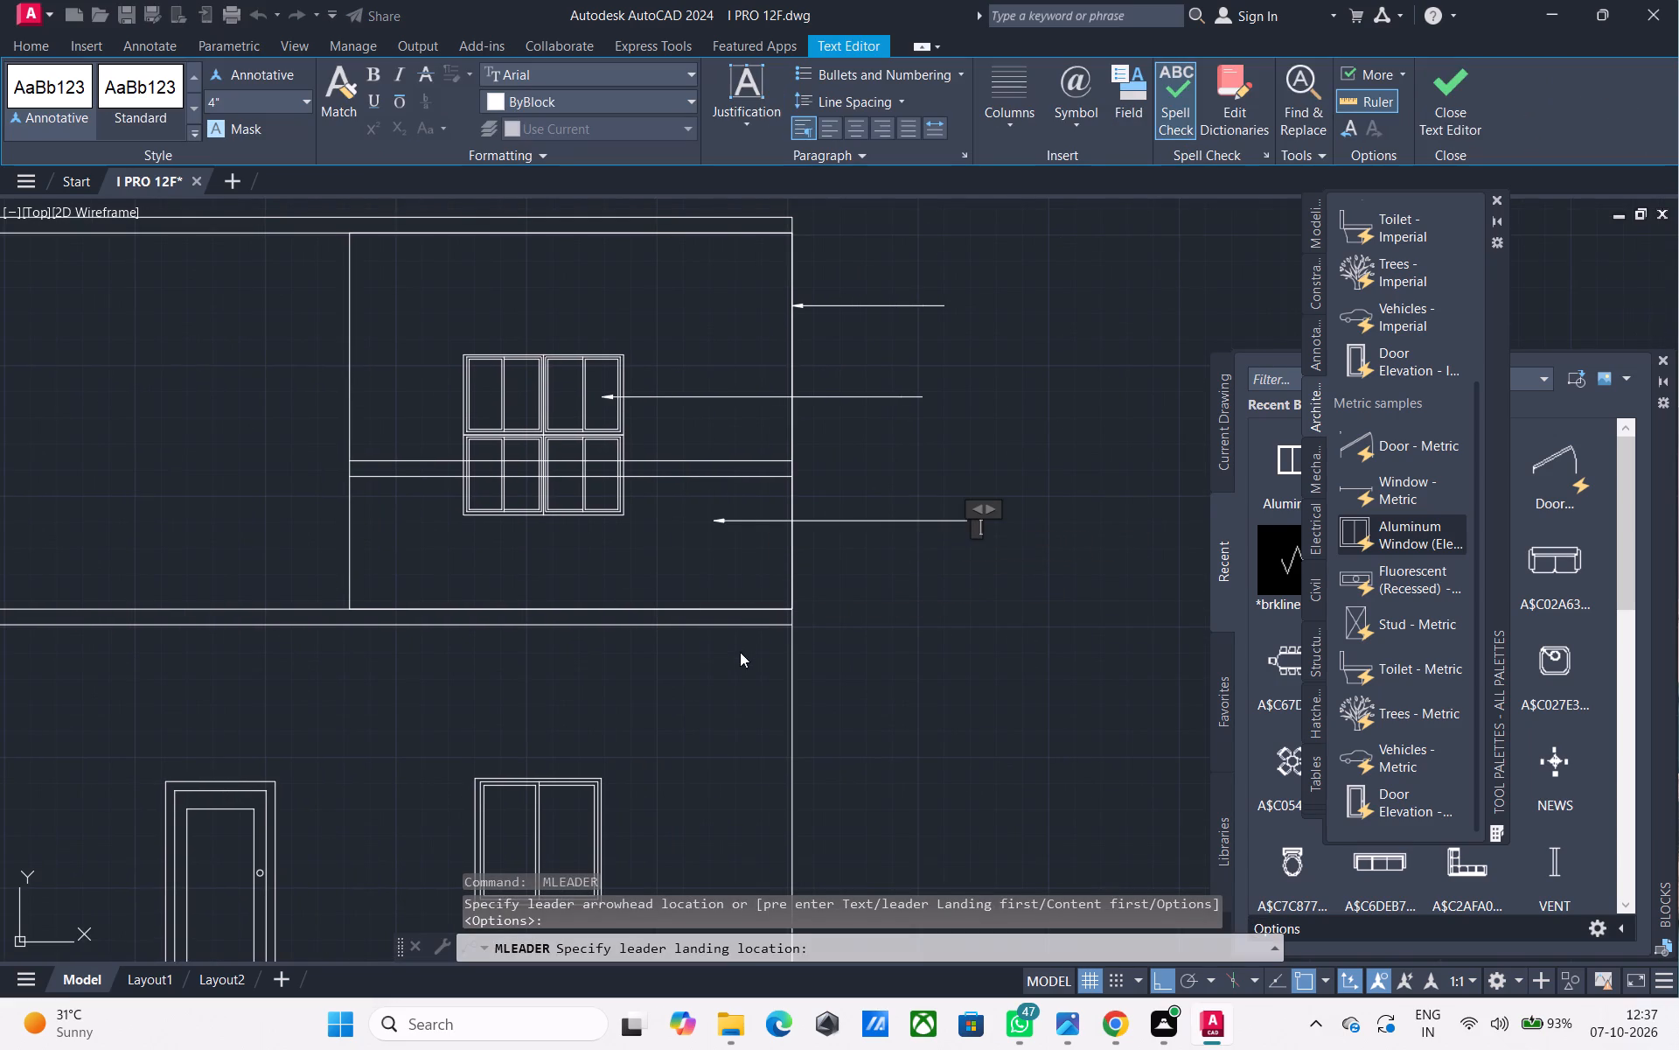
middle_drag(724, 636, 718, 569)
click(745, 613)
Place a horizontal multileader with blank text from the ground-floor wall beside the two-part window to outside the building.
key(space)
middle_drag(694, 686, 692, 686)
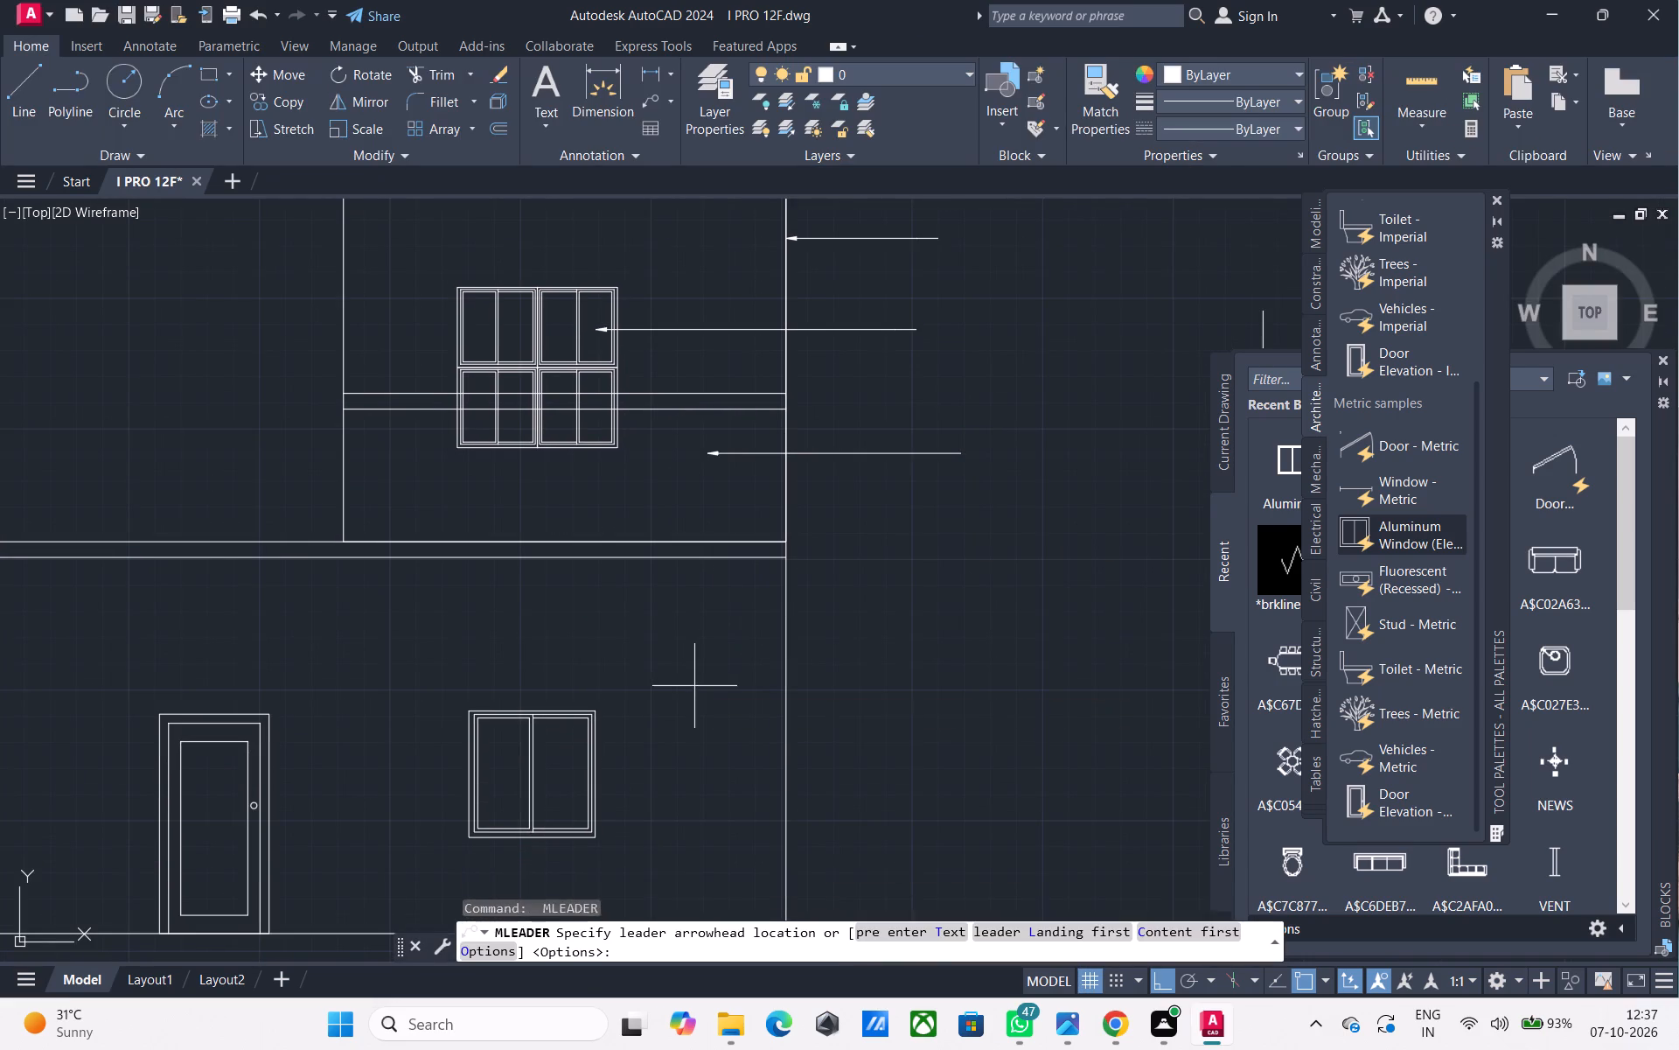
middle_drag(692, 686, 653, 586)
click(633, 682)
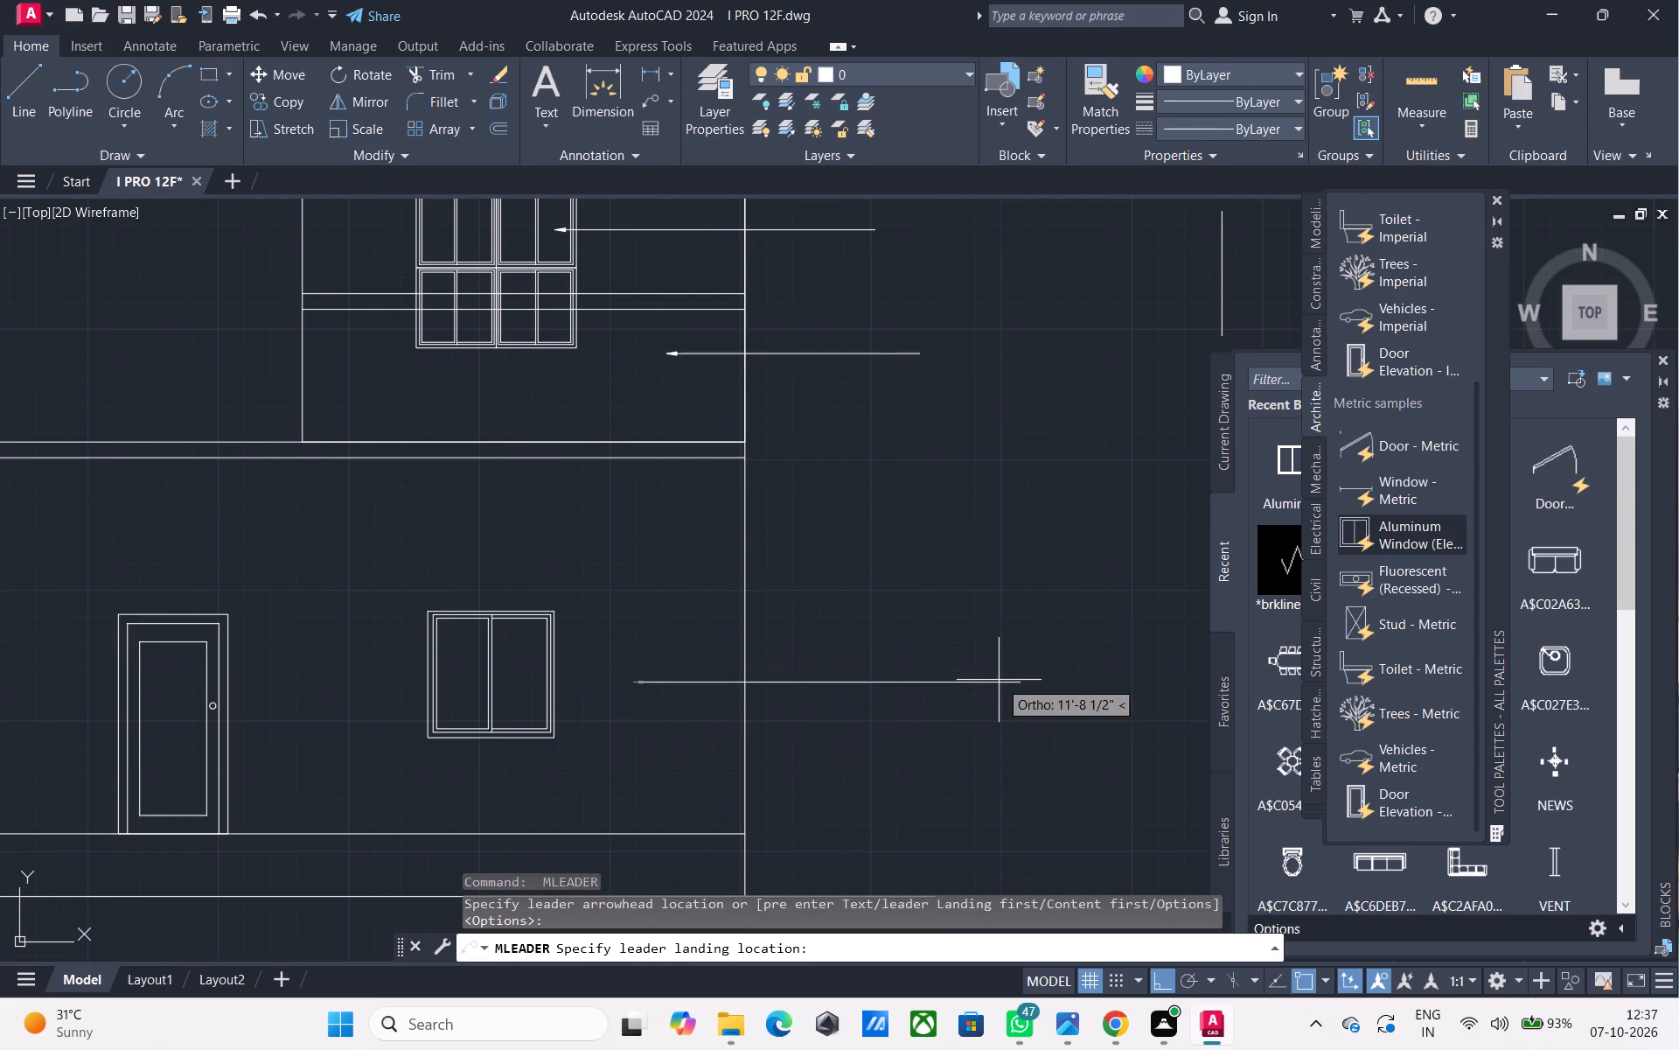
click(936, 679)
key(space)
click(809, 639)
Place a very short multileader with blank text on the ground line's extension beyond the building's right wall.
scroll(809, 639, down, 2)
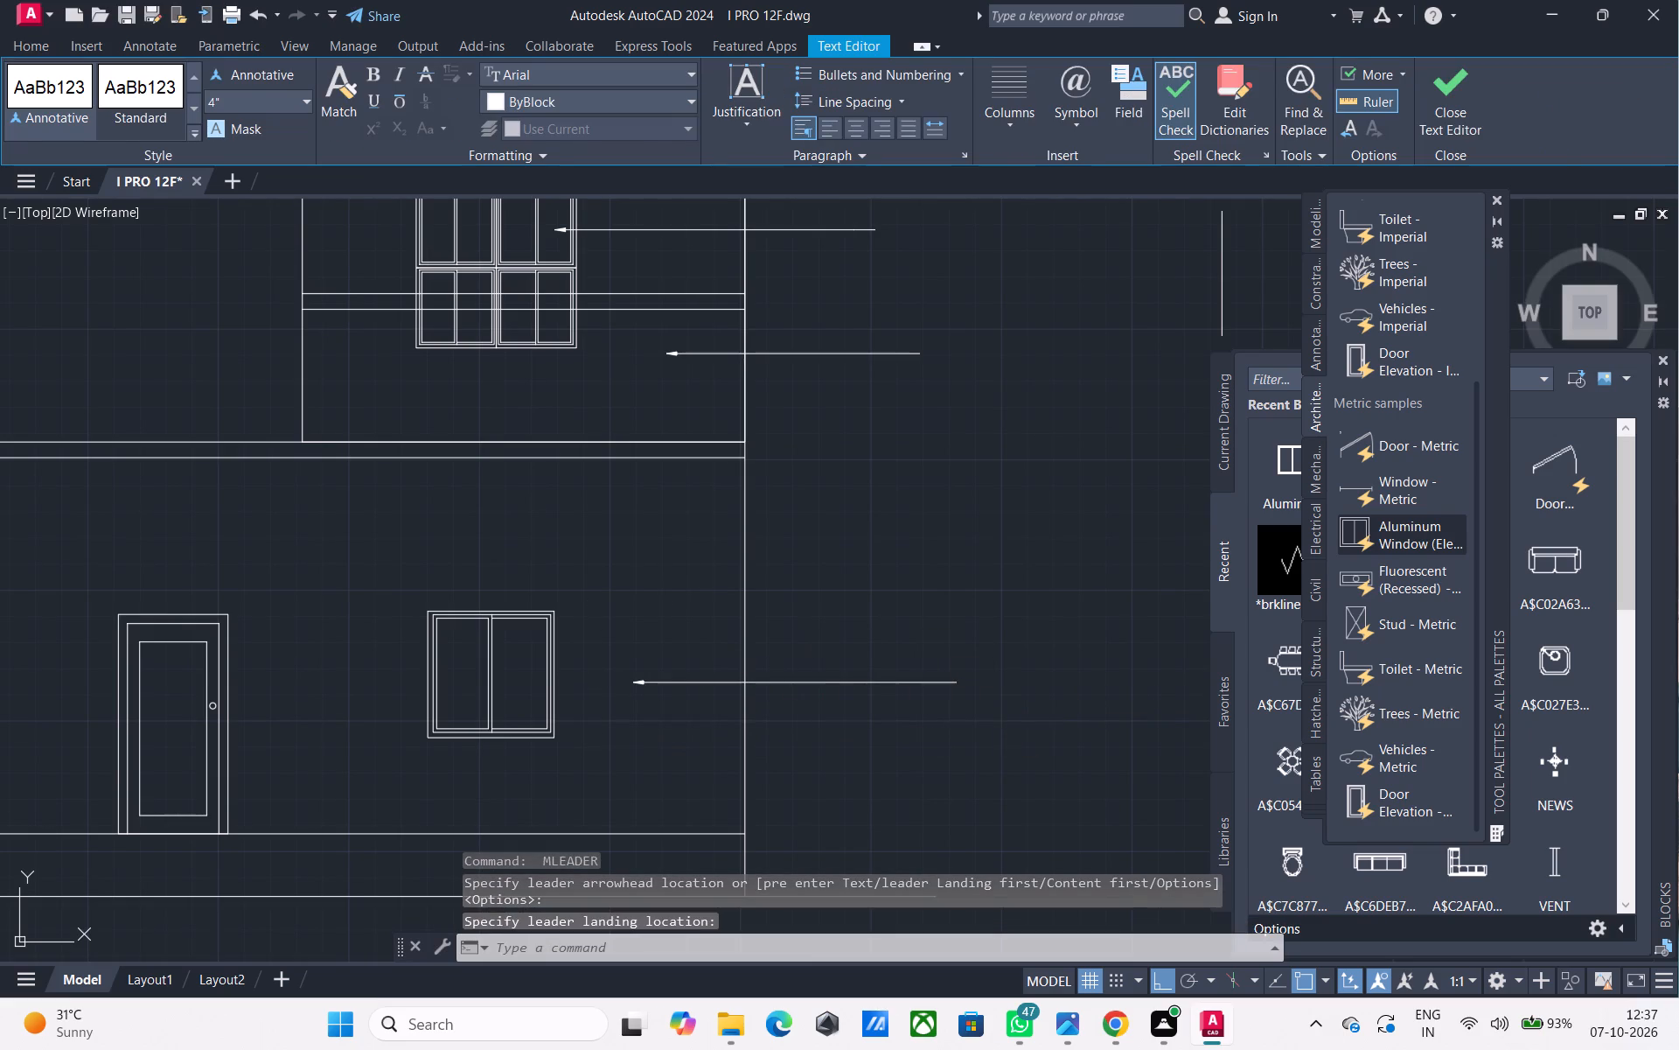
middle_drag(803, 665, 795, 759)
middle_drag(793, 612, 790, 544)
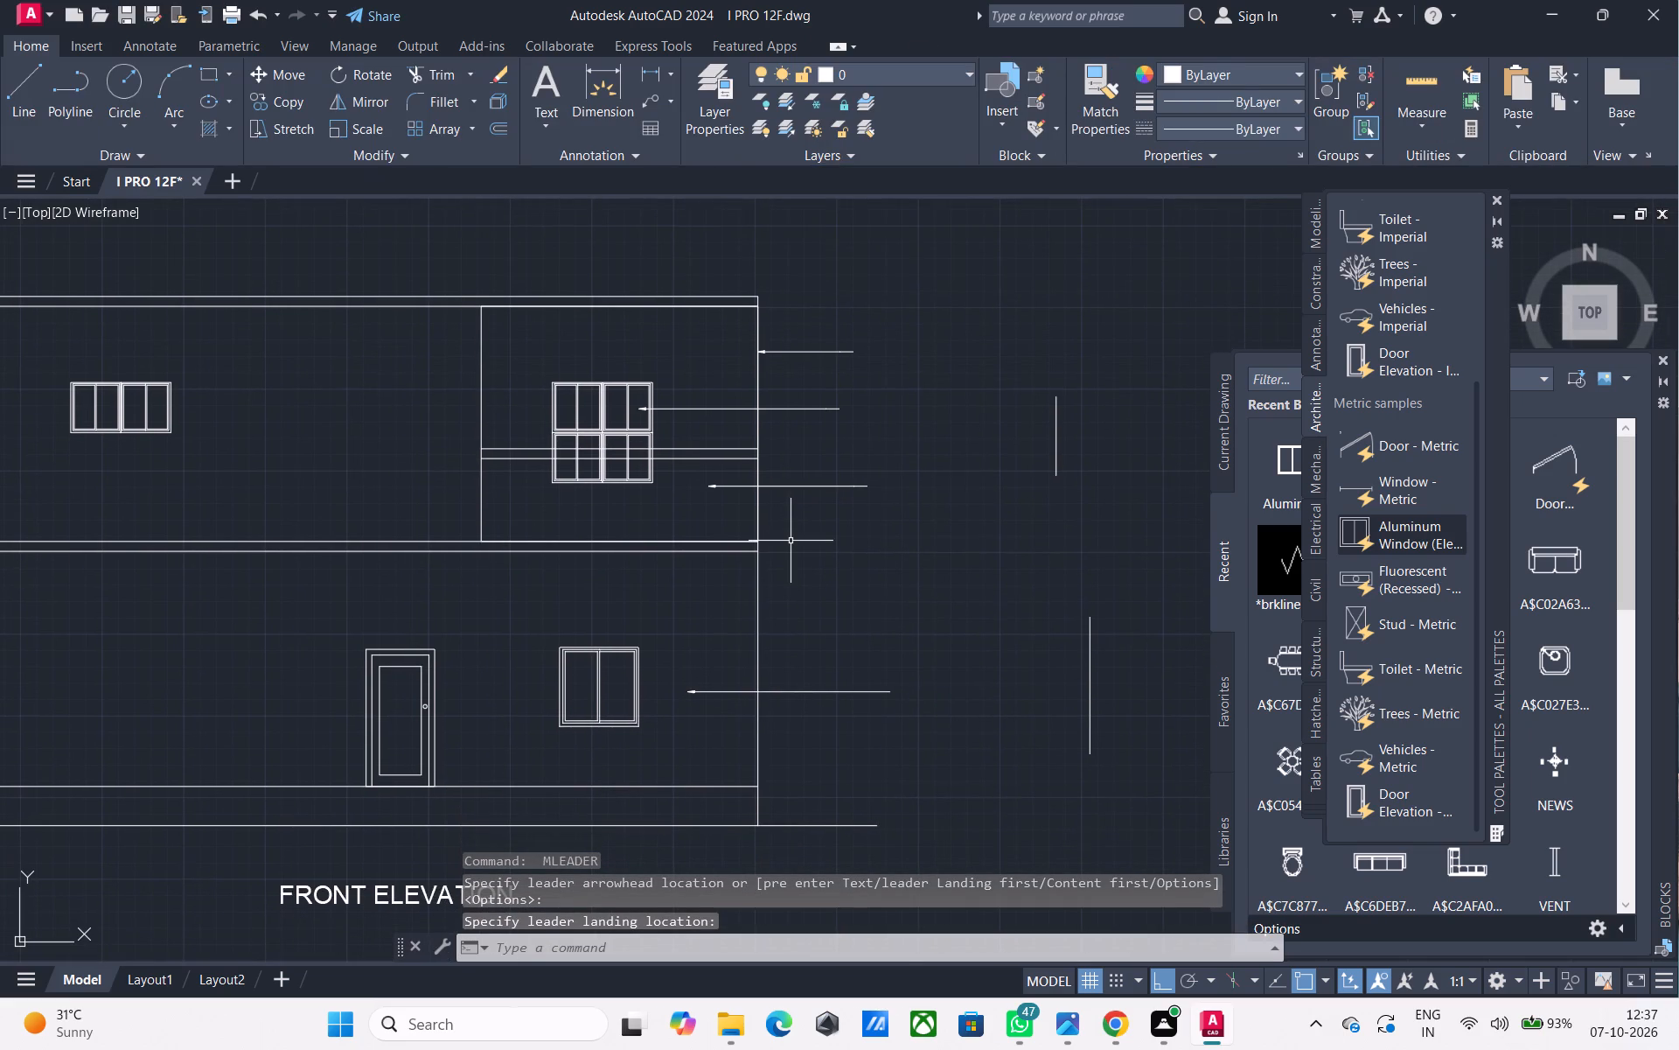
middle_drag(790, 542, 716, 494)
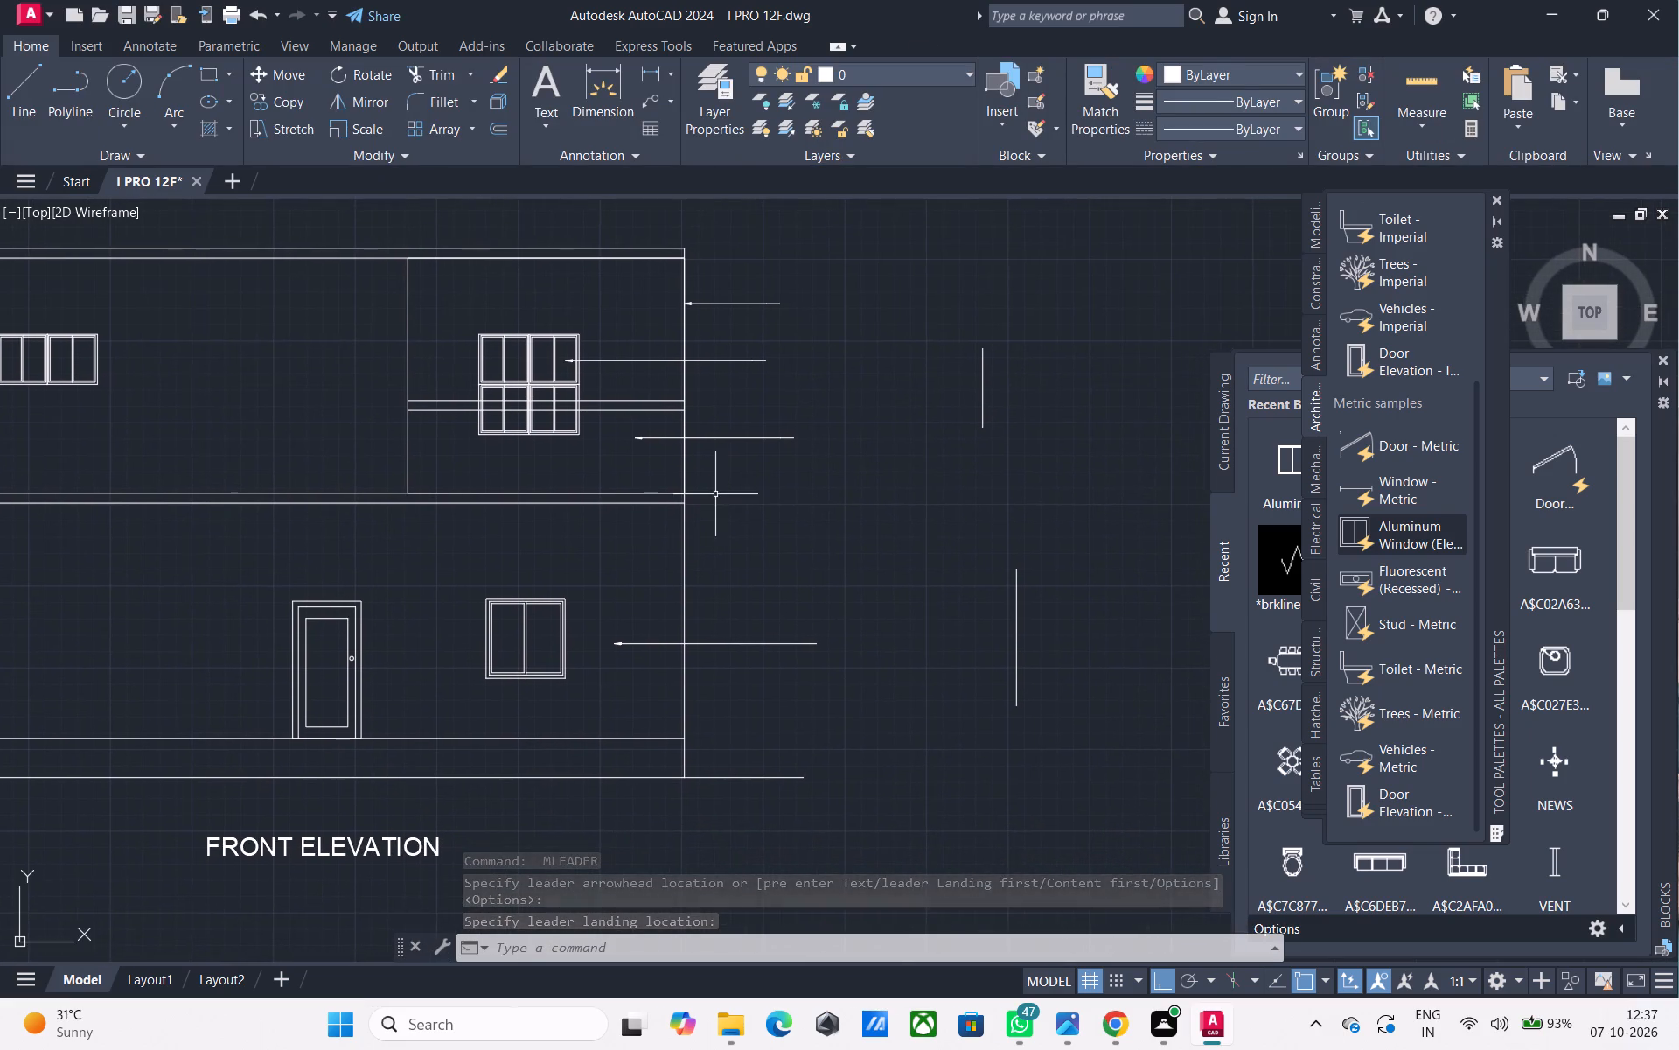
middle_drag(835, 634, 779, 592)
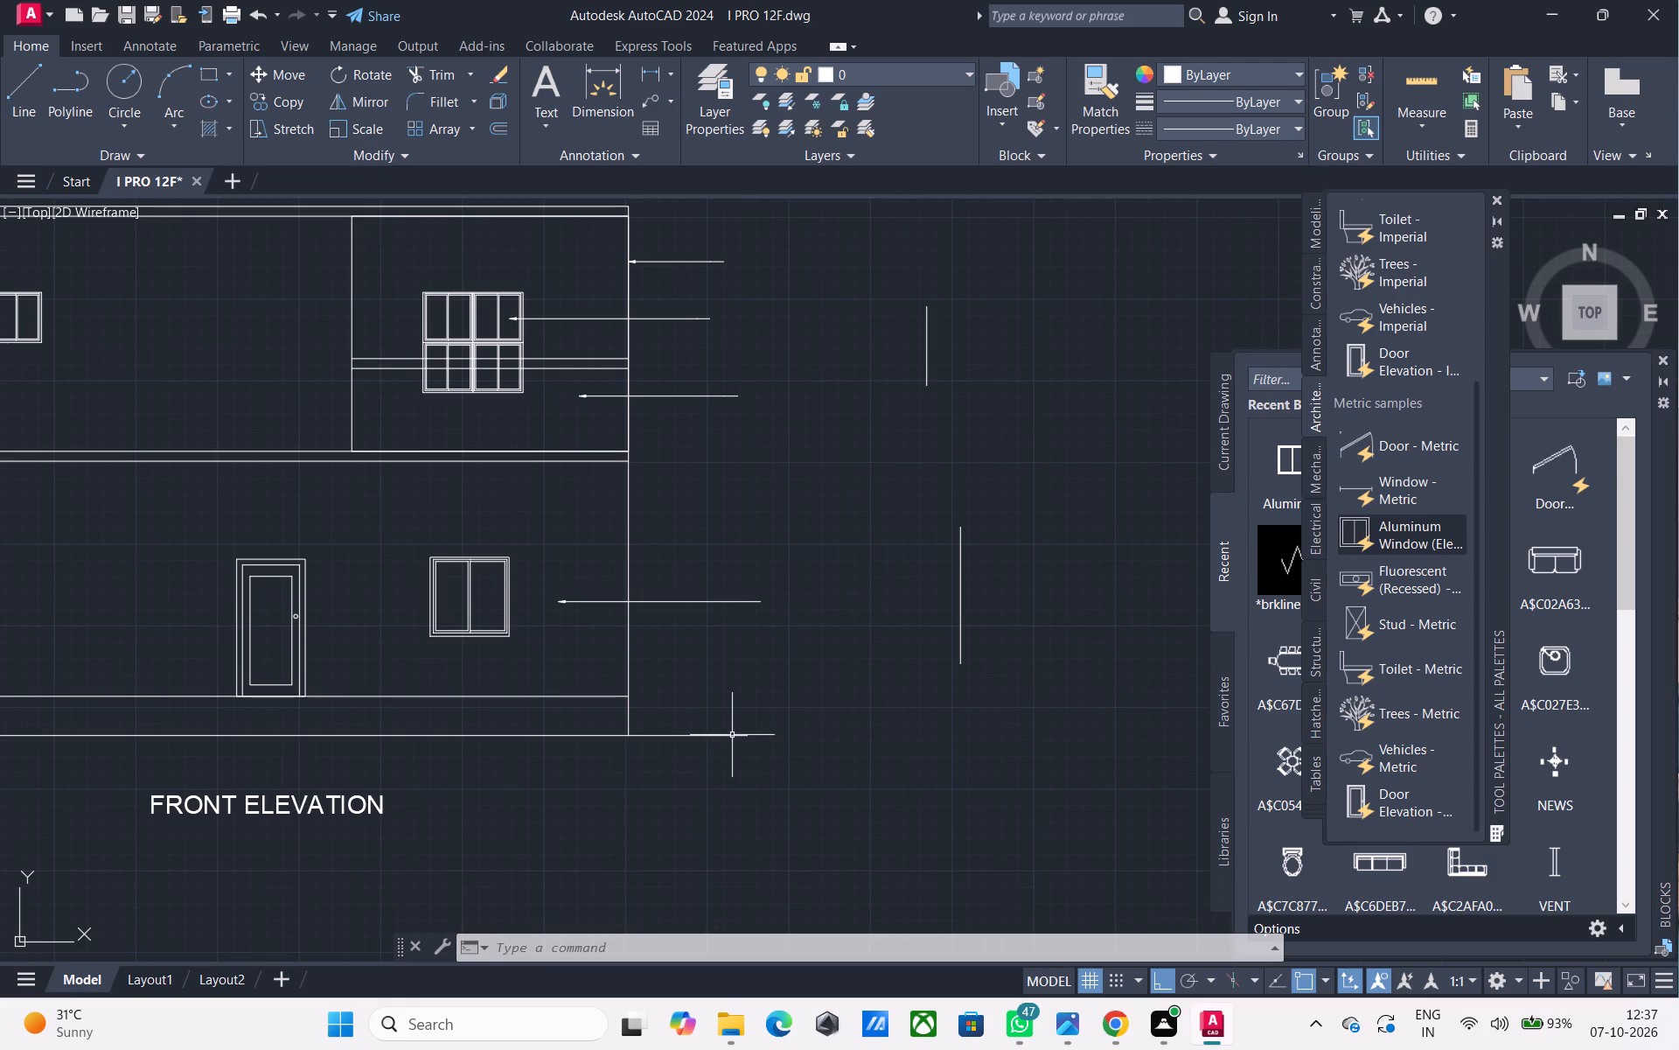
key(space)
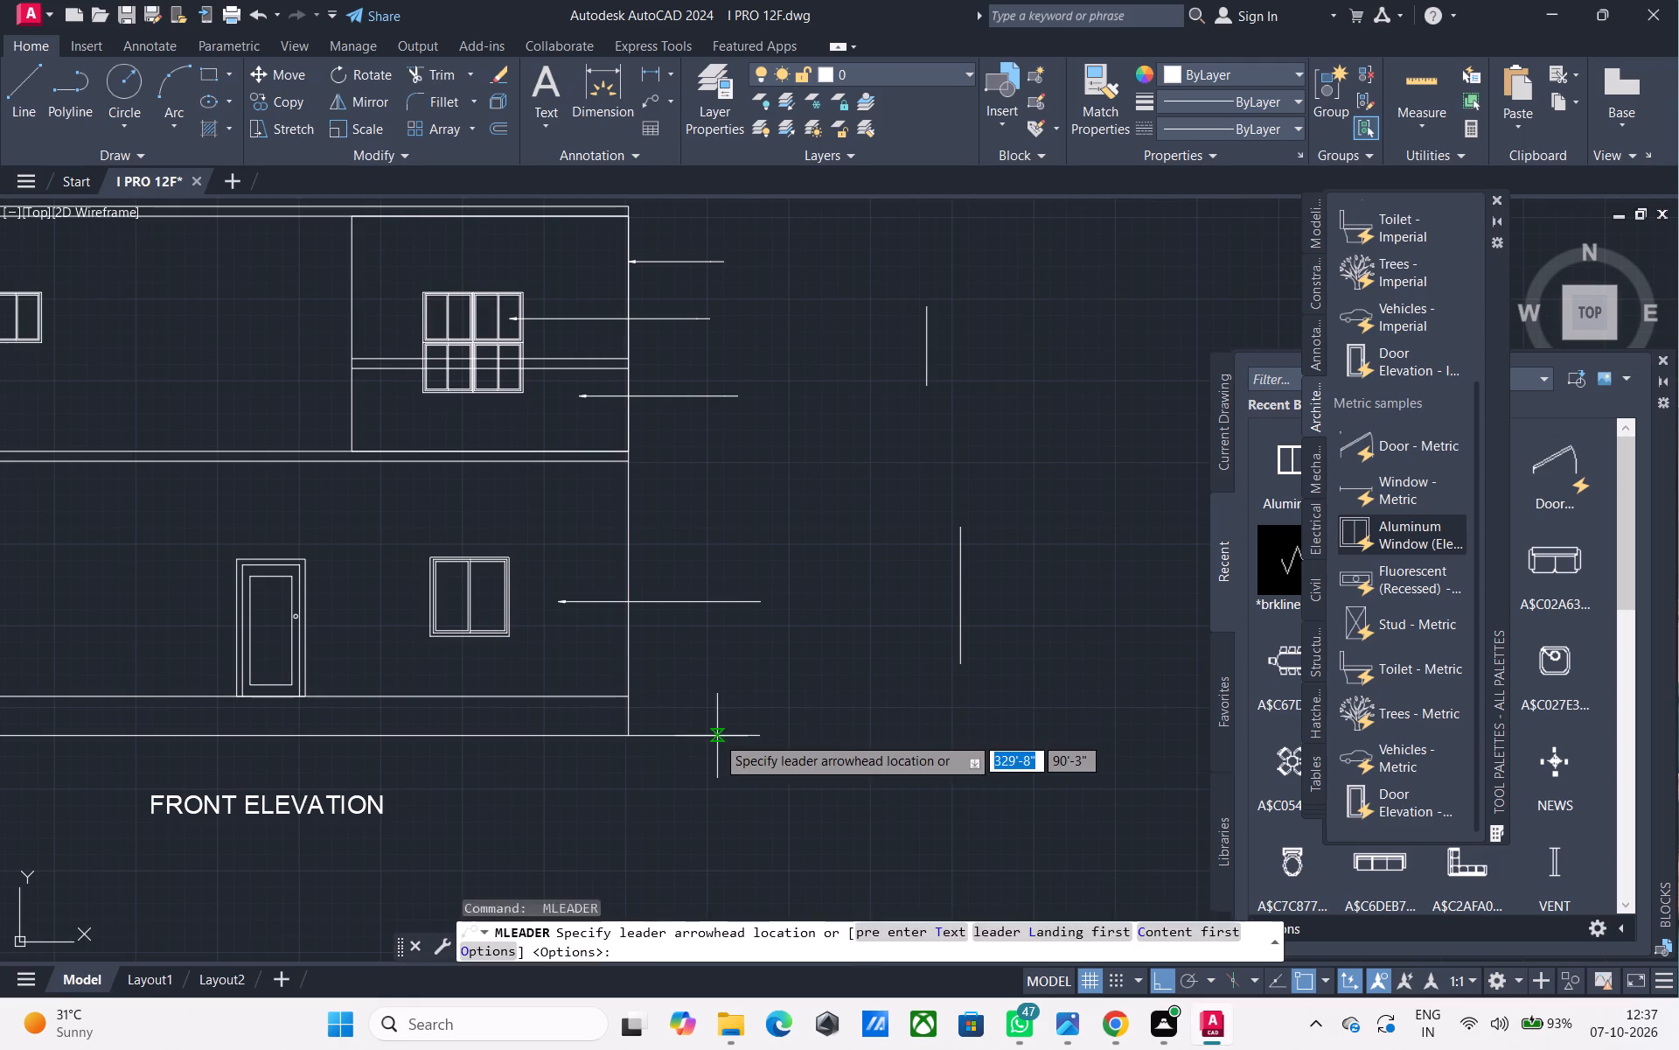
click(716, 736)
click(722, 738)
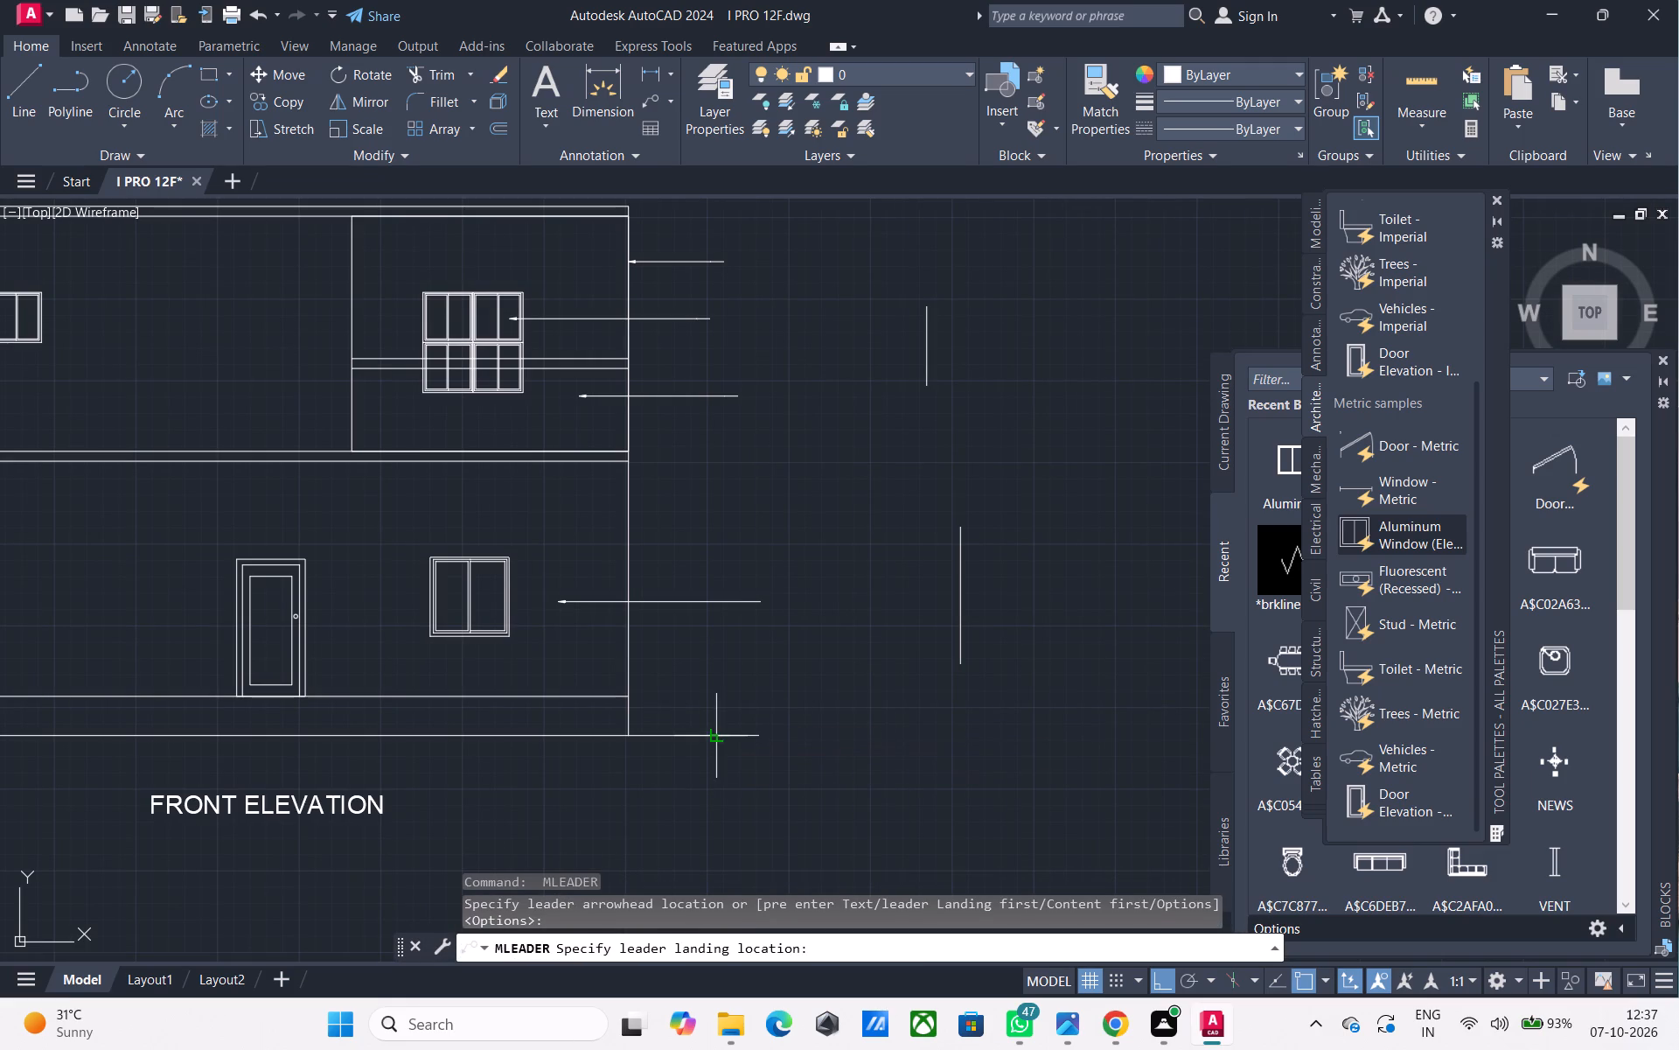
key(space)
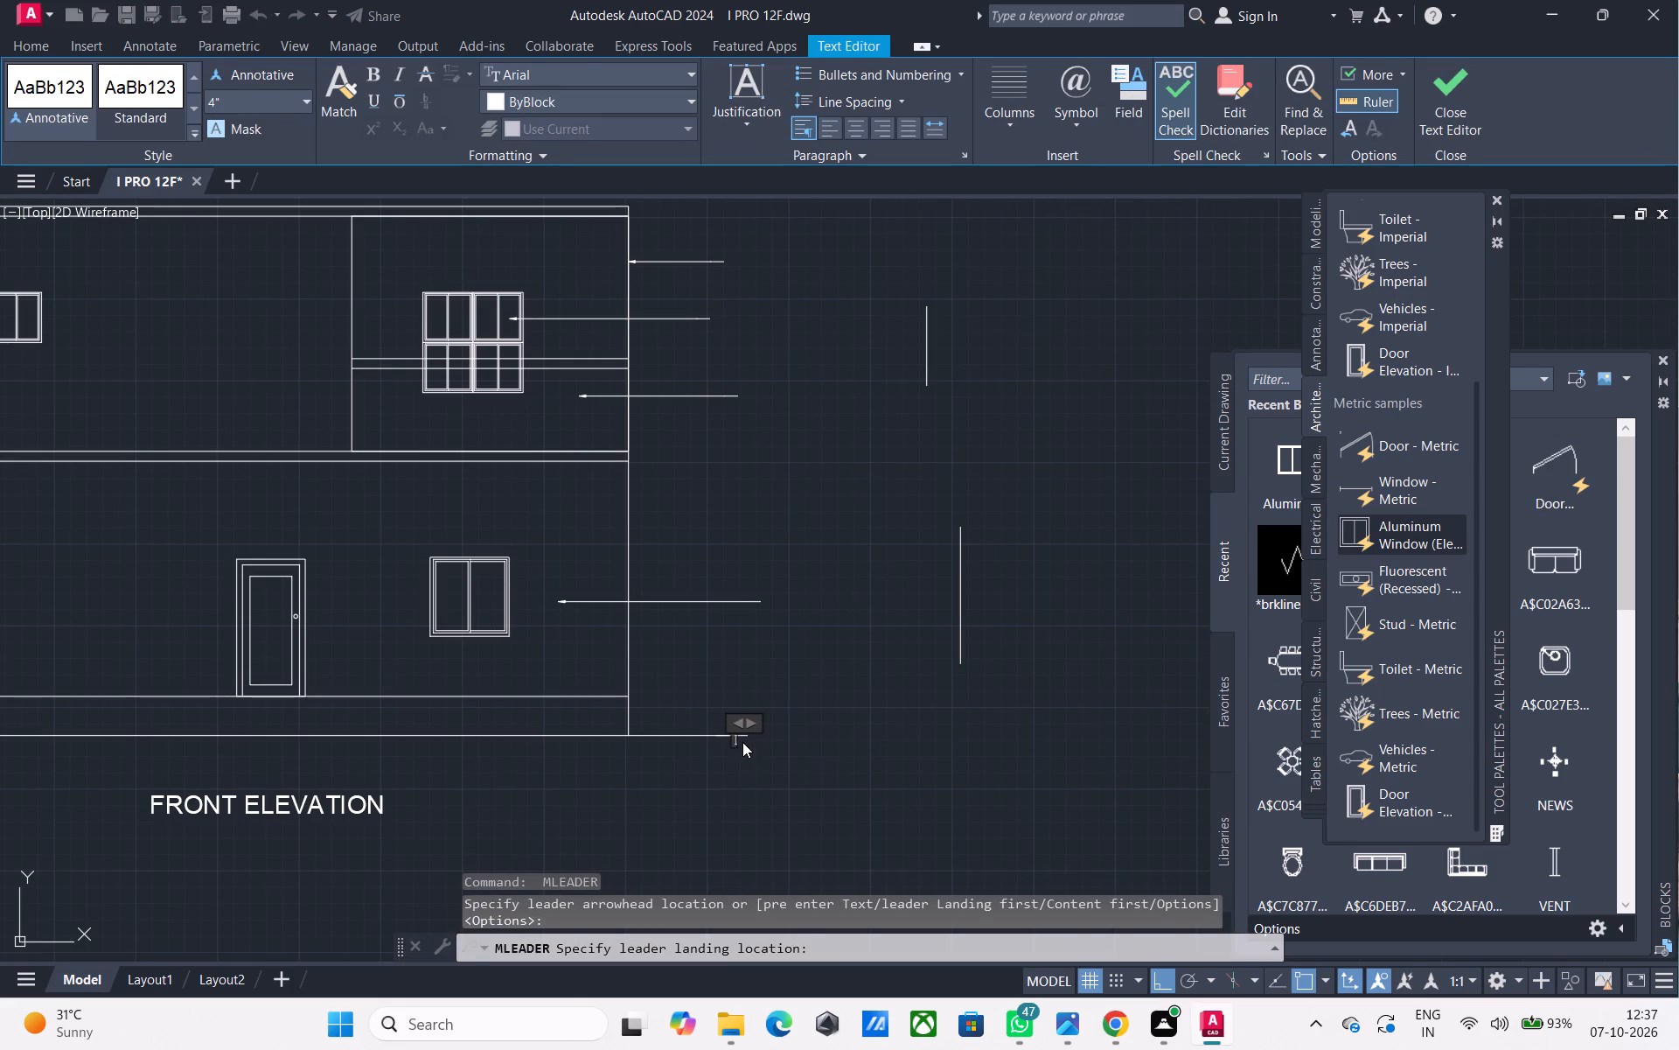
click(792, 673)
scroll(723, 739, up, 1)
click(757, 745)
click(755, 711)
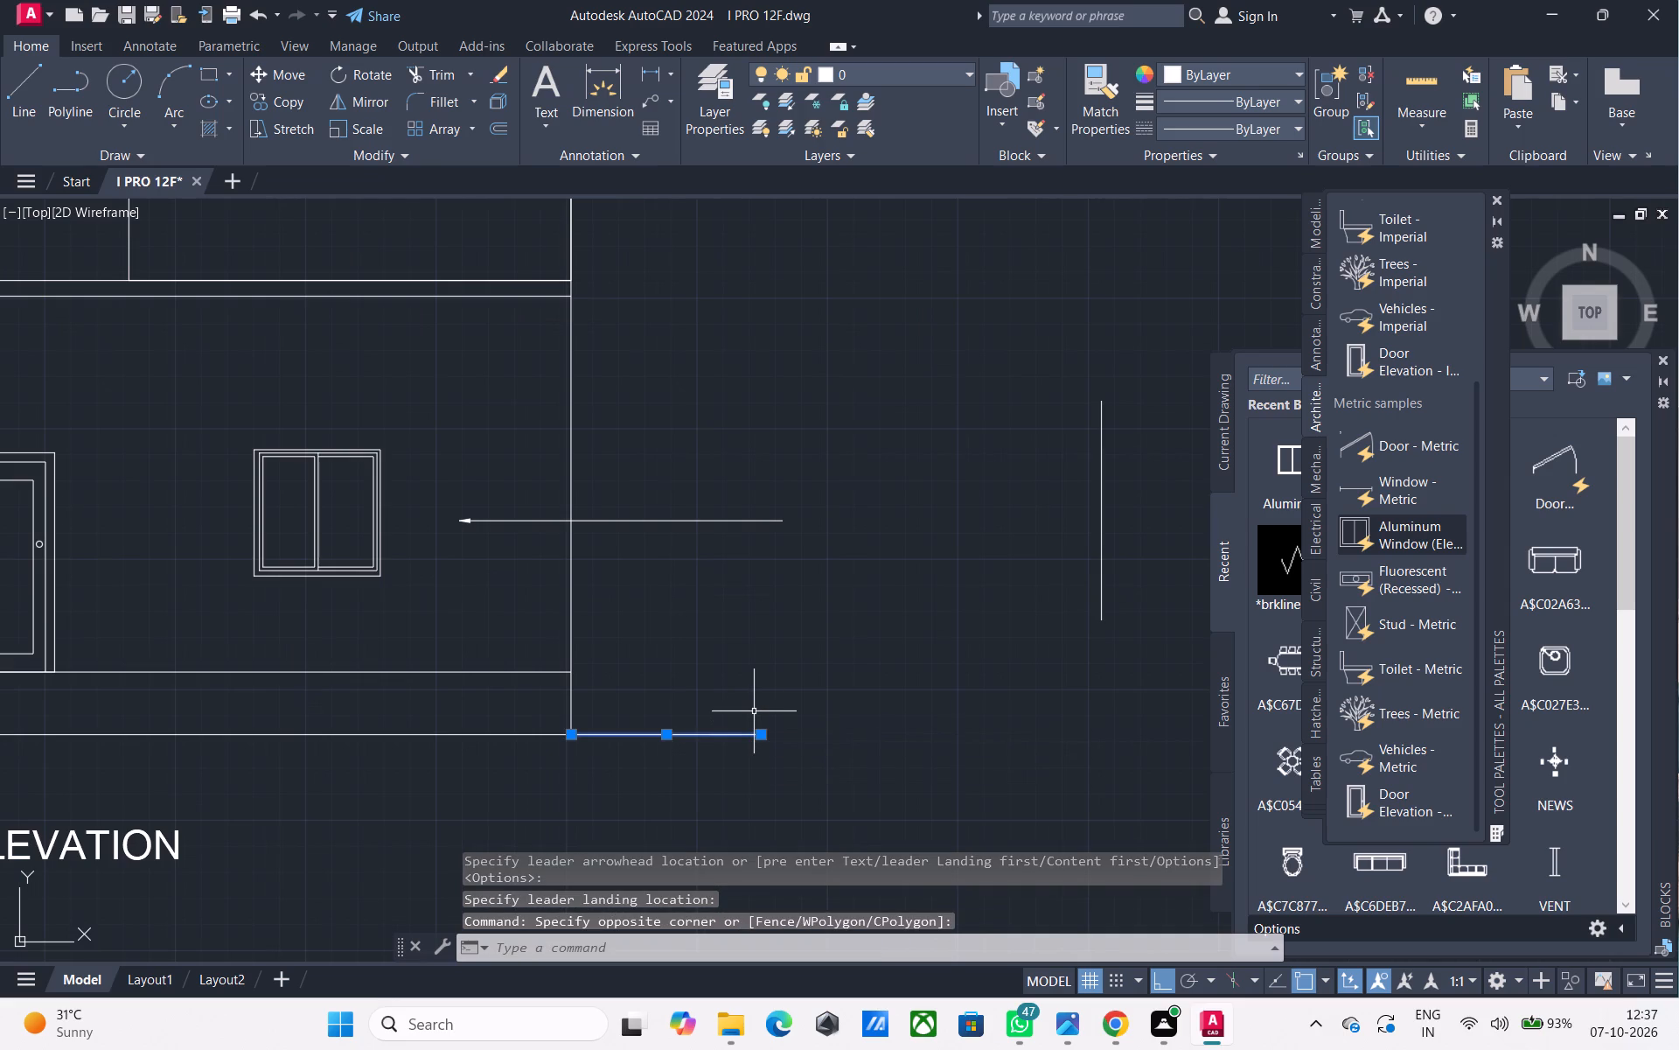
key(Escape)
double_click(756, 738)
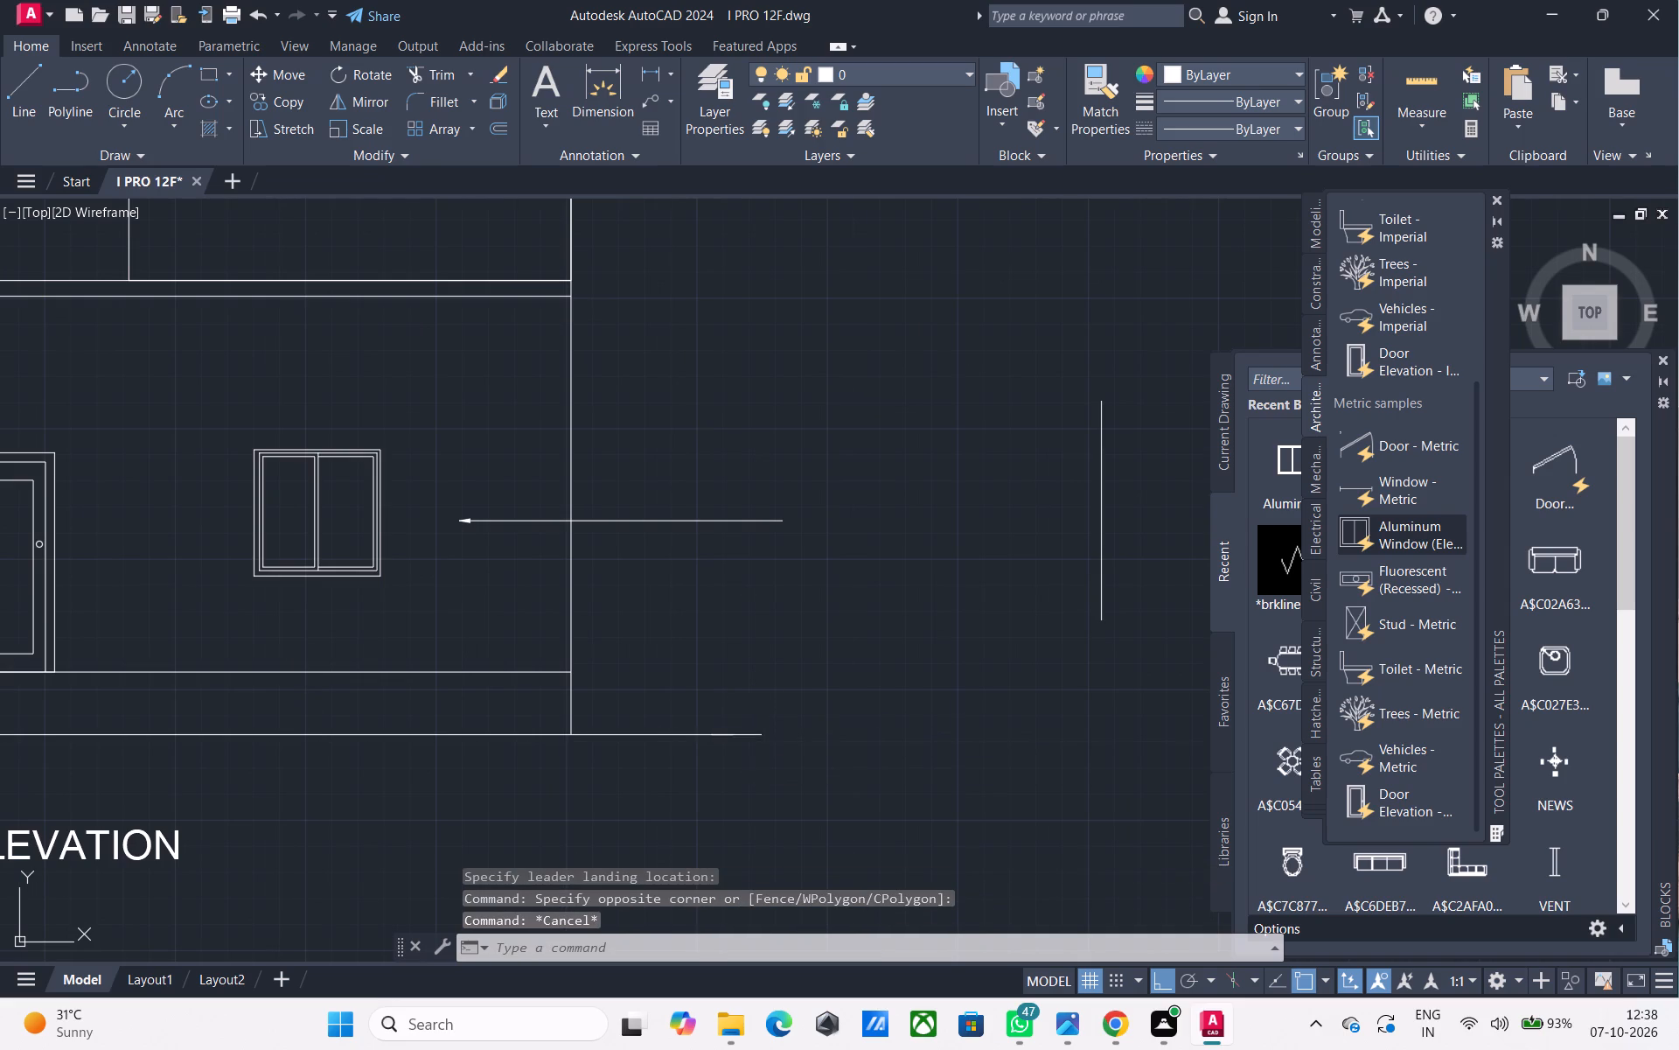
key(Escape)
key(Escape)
Delete the two stray vertical lines beside the front elevation.
middle_drag(690, 630, 695, 647)
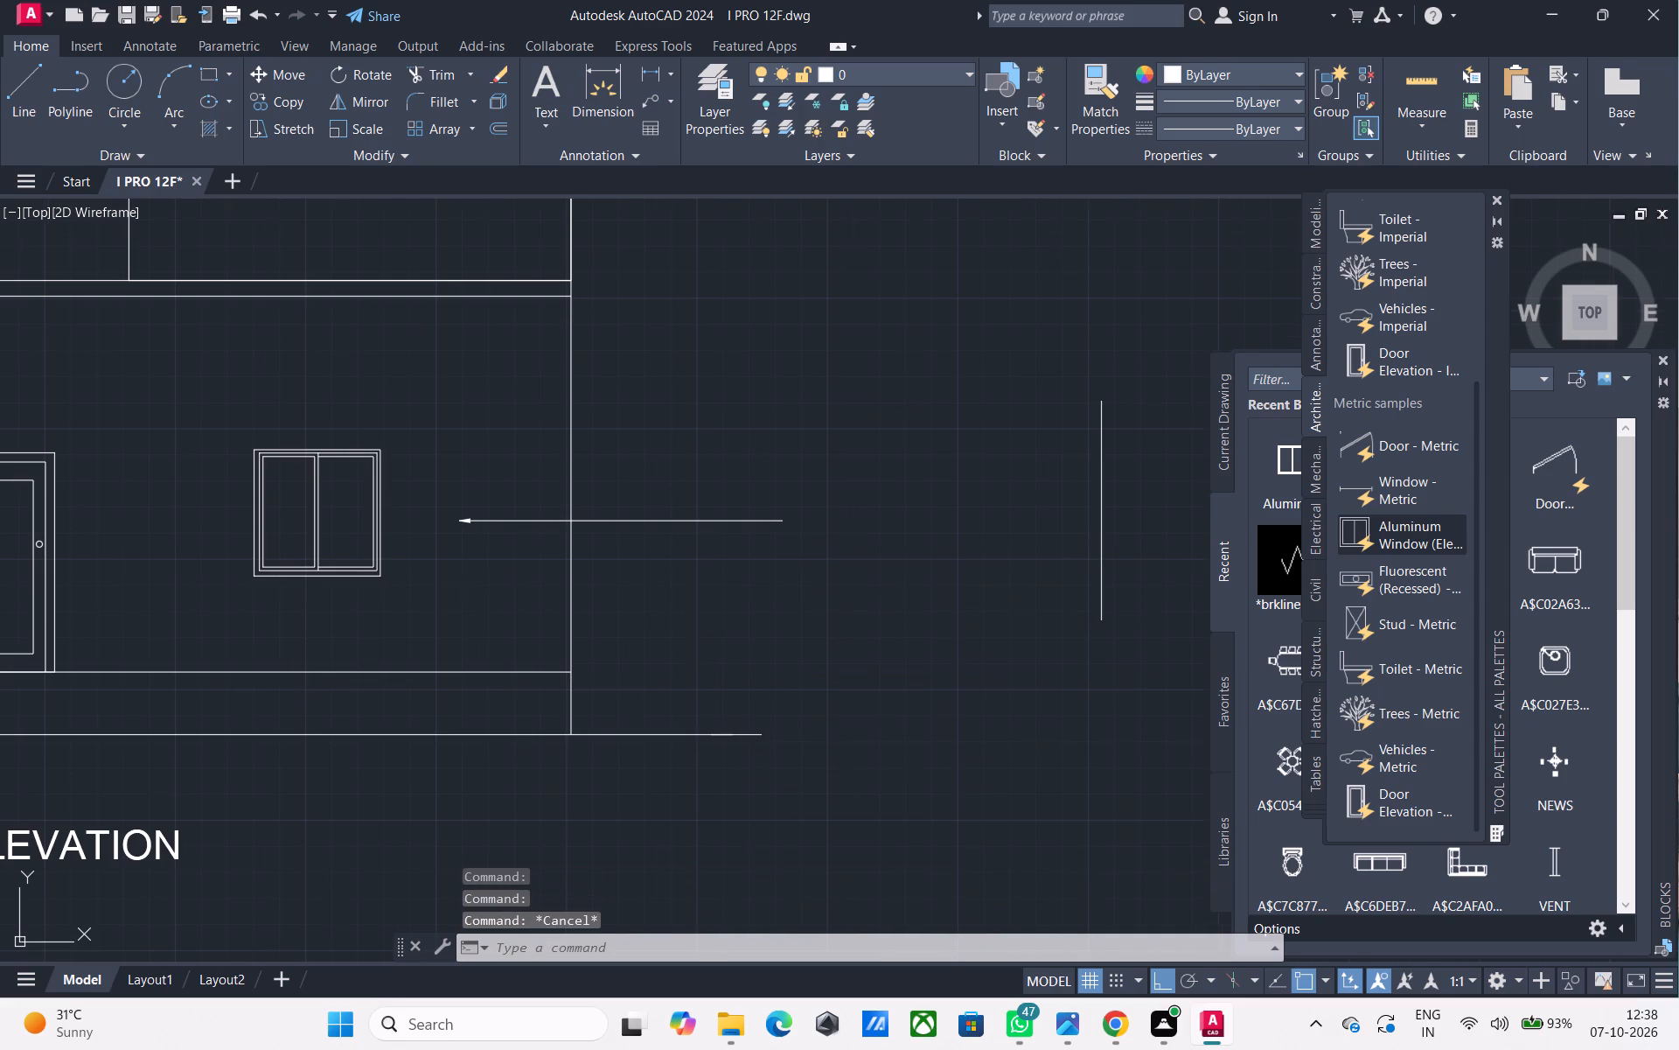
middle_drag(695, 647, 742, 704)
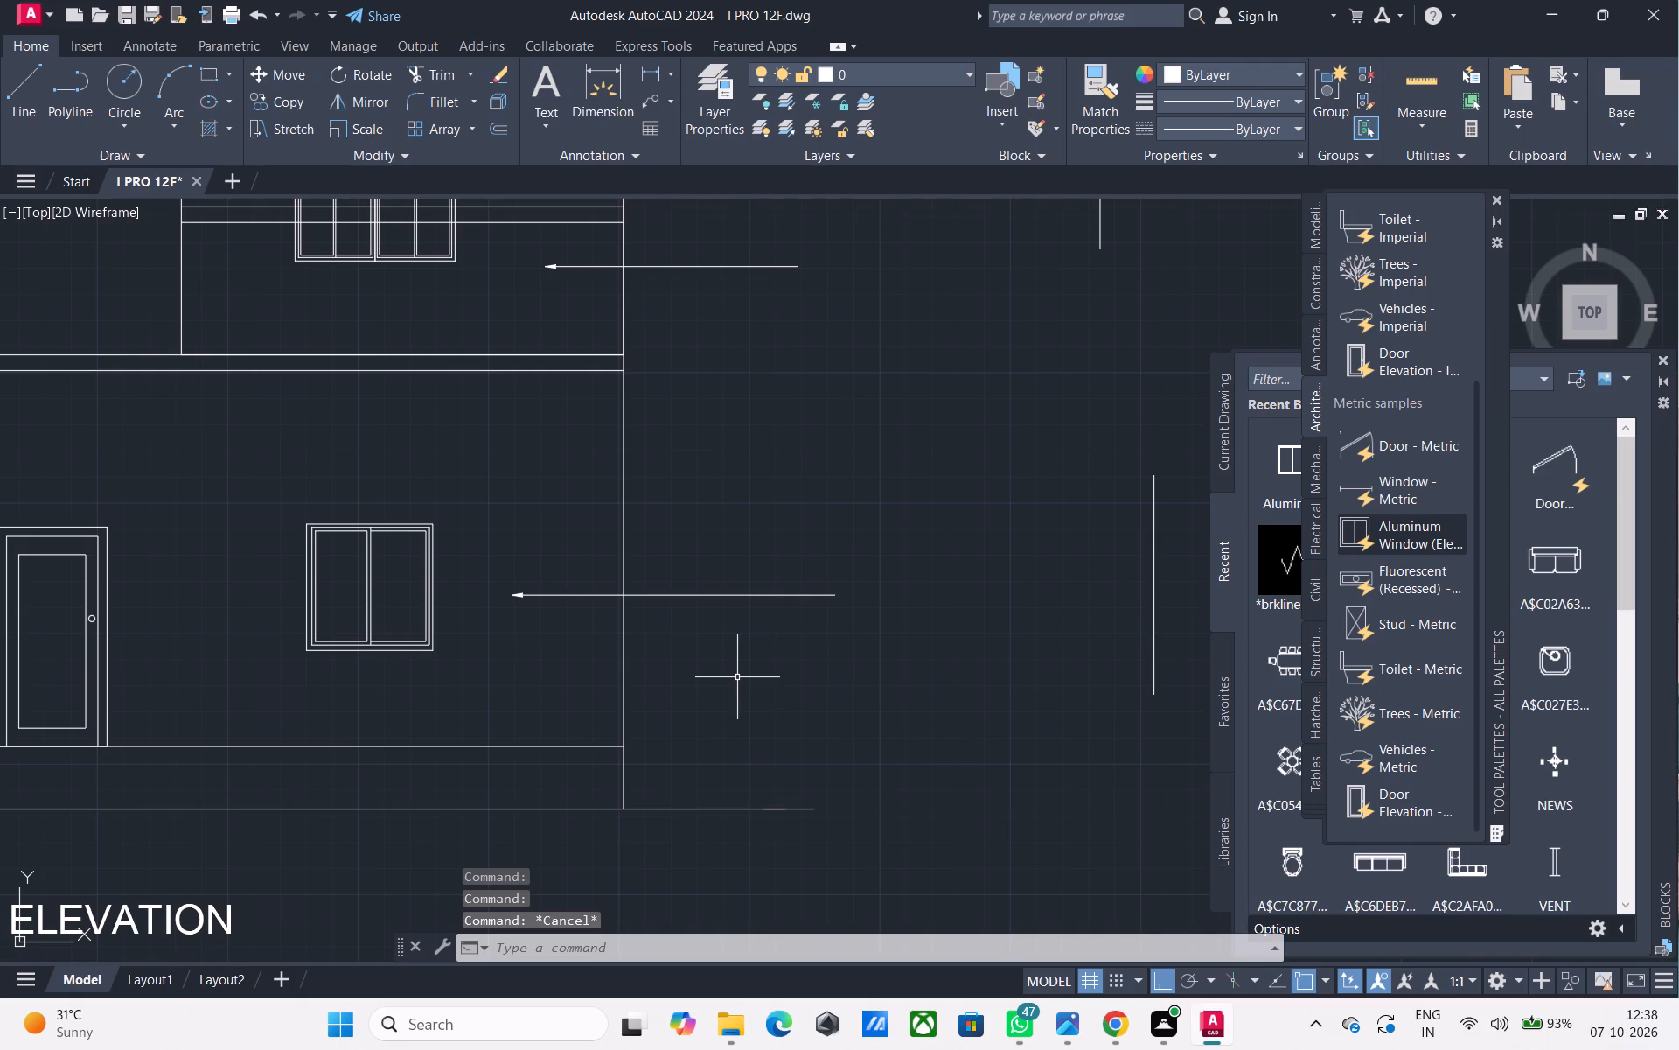
scroll(709, 633, down, 3)
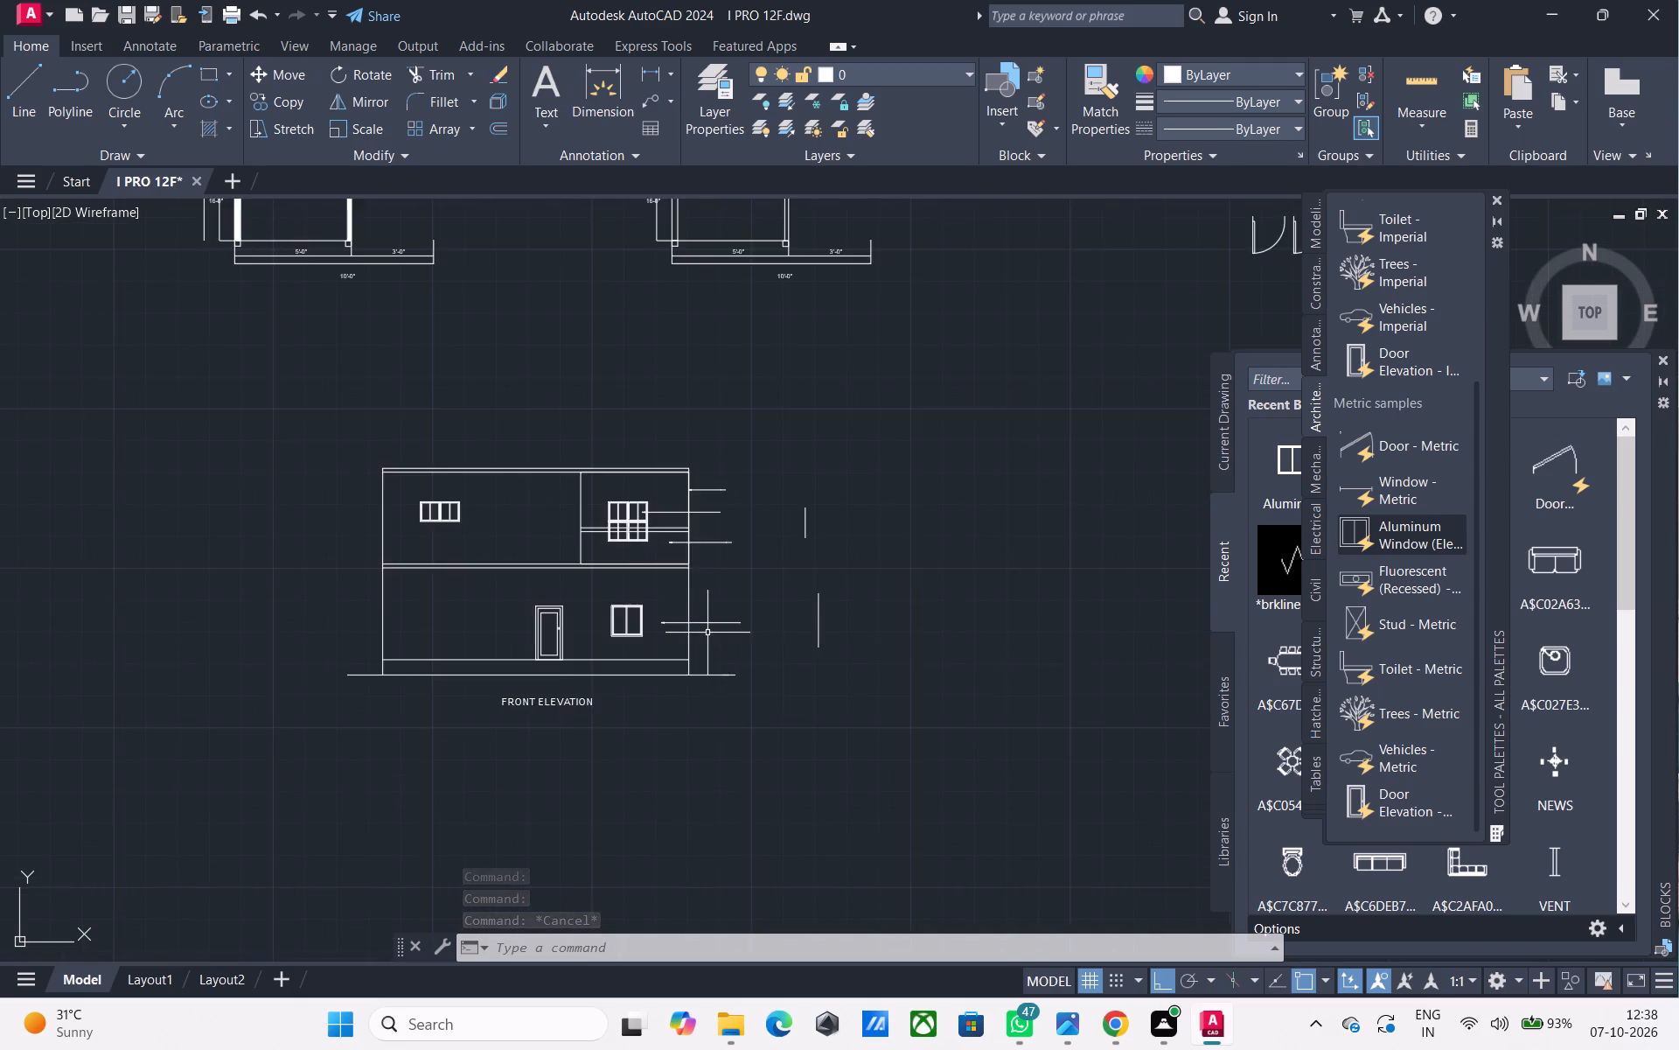
scroll(707, 633, down, 2)
scroll(748, 678, up, 1)
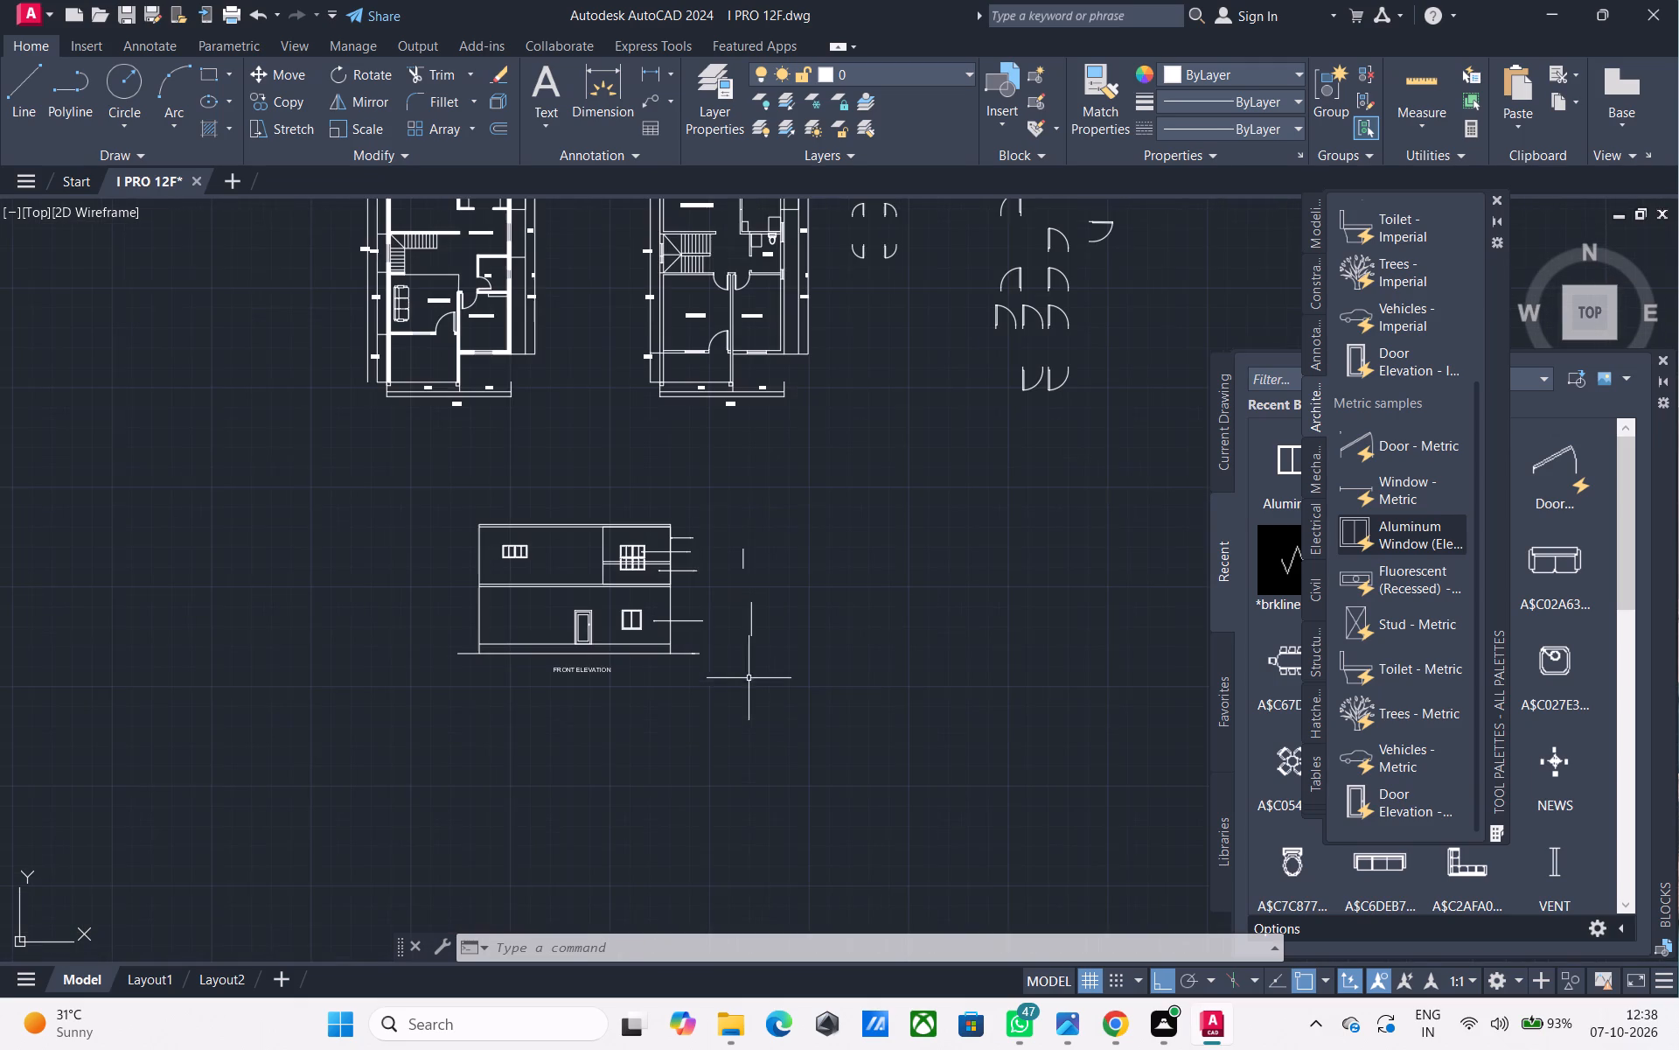
click(785, 674)
click(747, 488)
drag(757, 570, 756, 570)
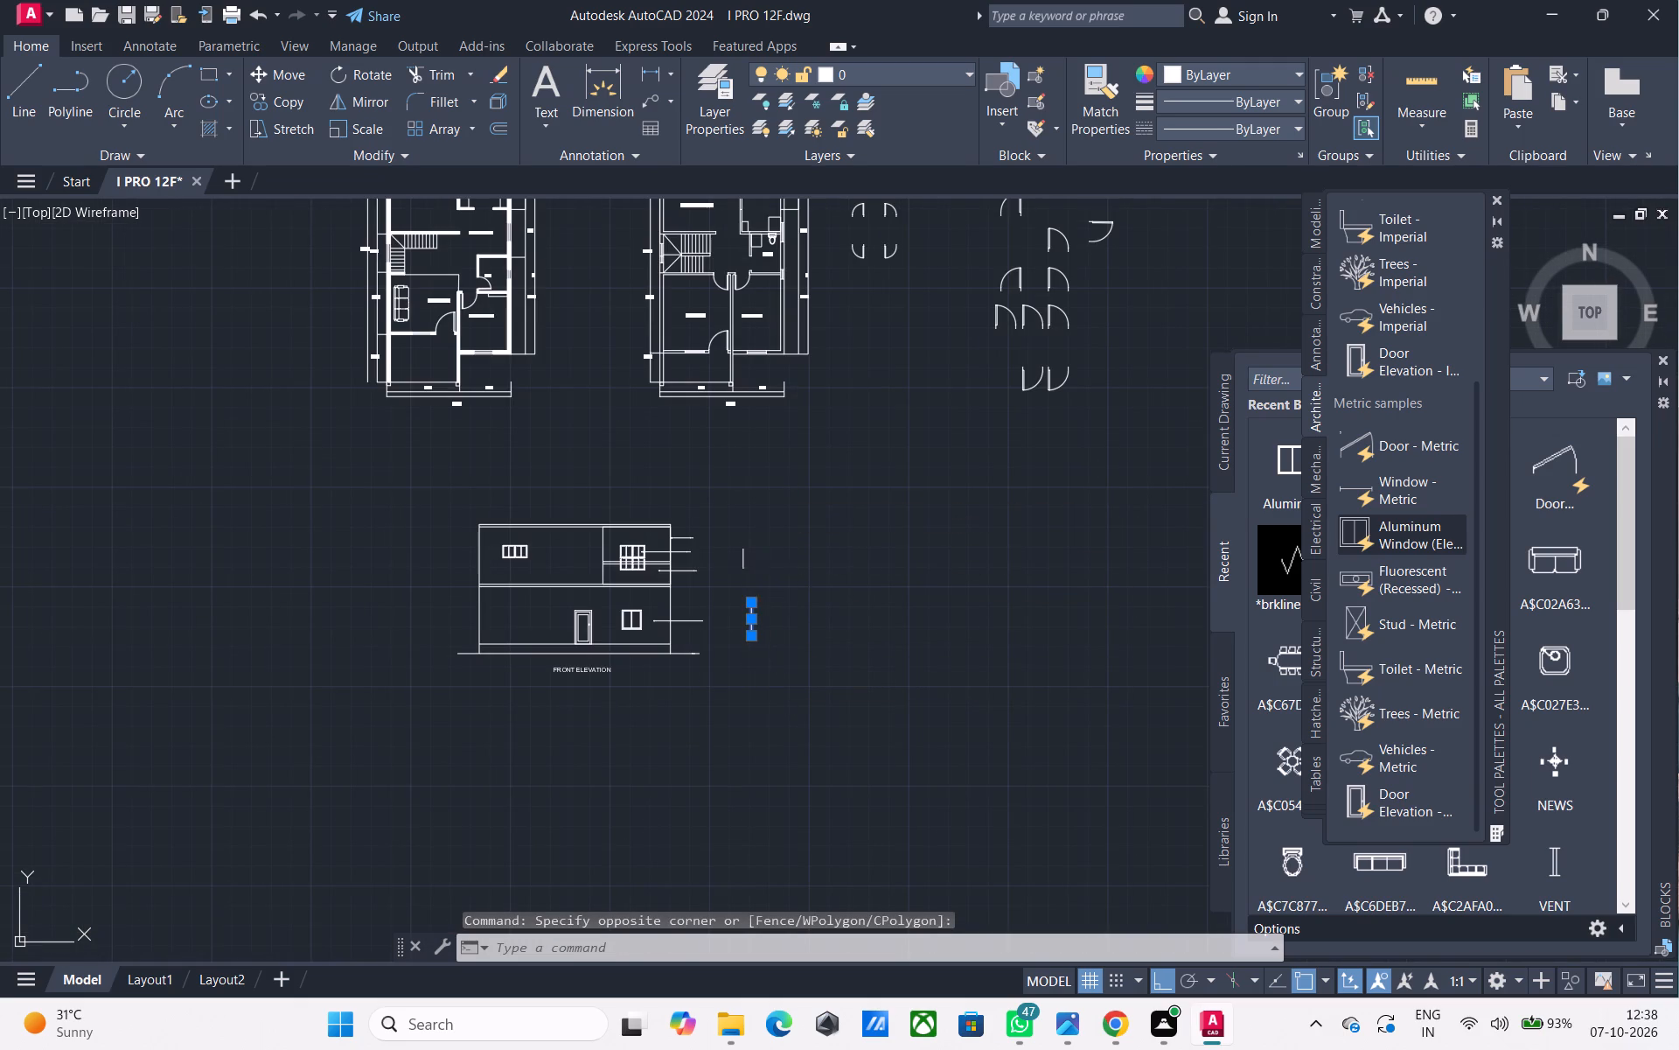
drag(756, 570, 749, 563)
click(739, 548)
key(Delete)
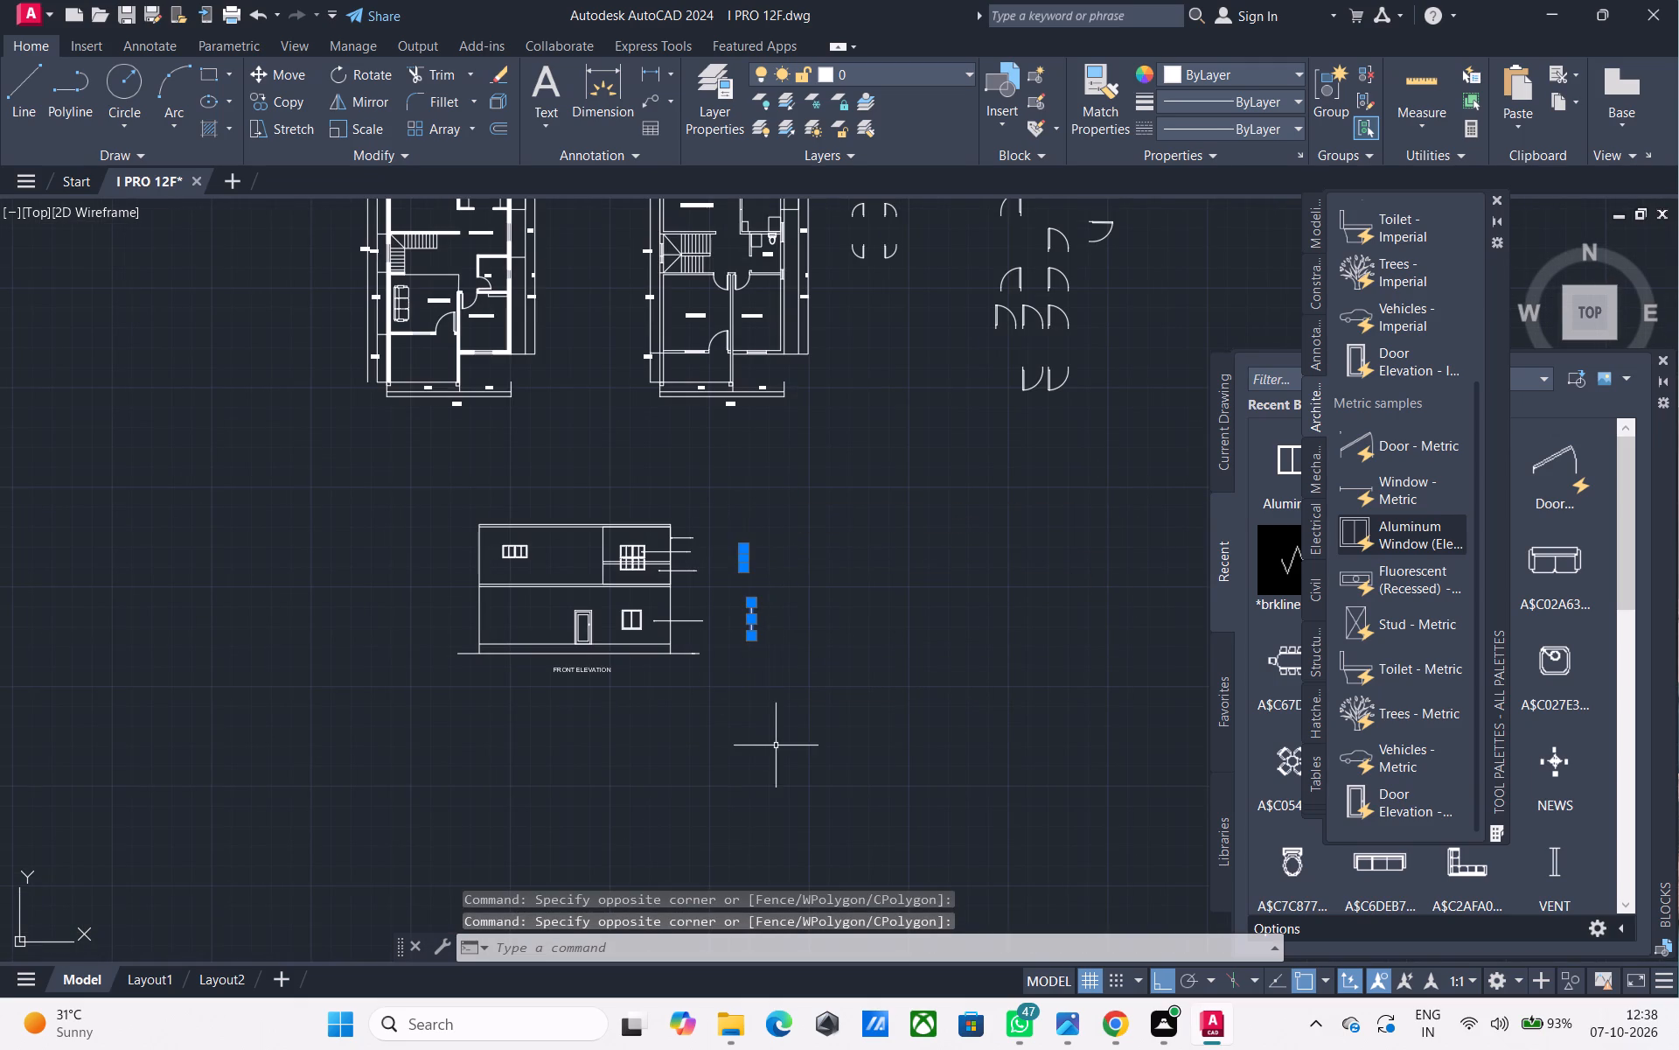
key(Delete)
Erase all the loose door swing symbols lying beside the floor plans.
scroll(798, 737, down, 1)
middle_drag(798, 736, 701, 795)
click(993, 645)
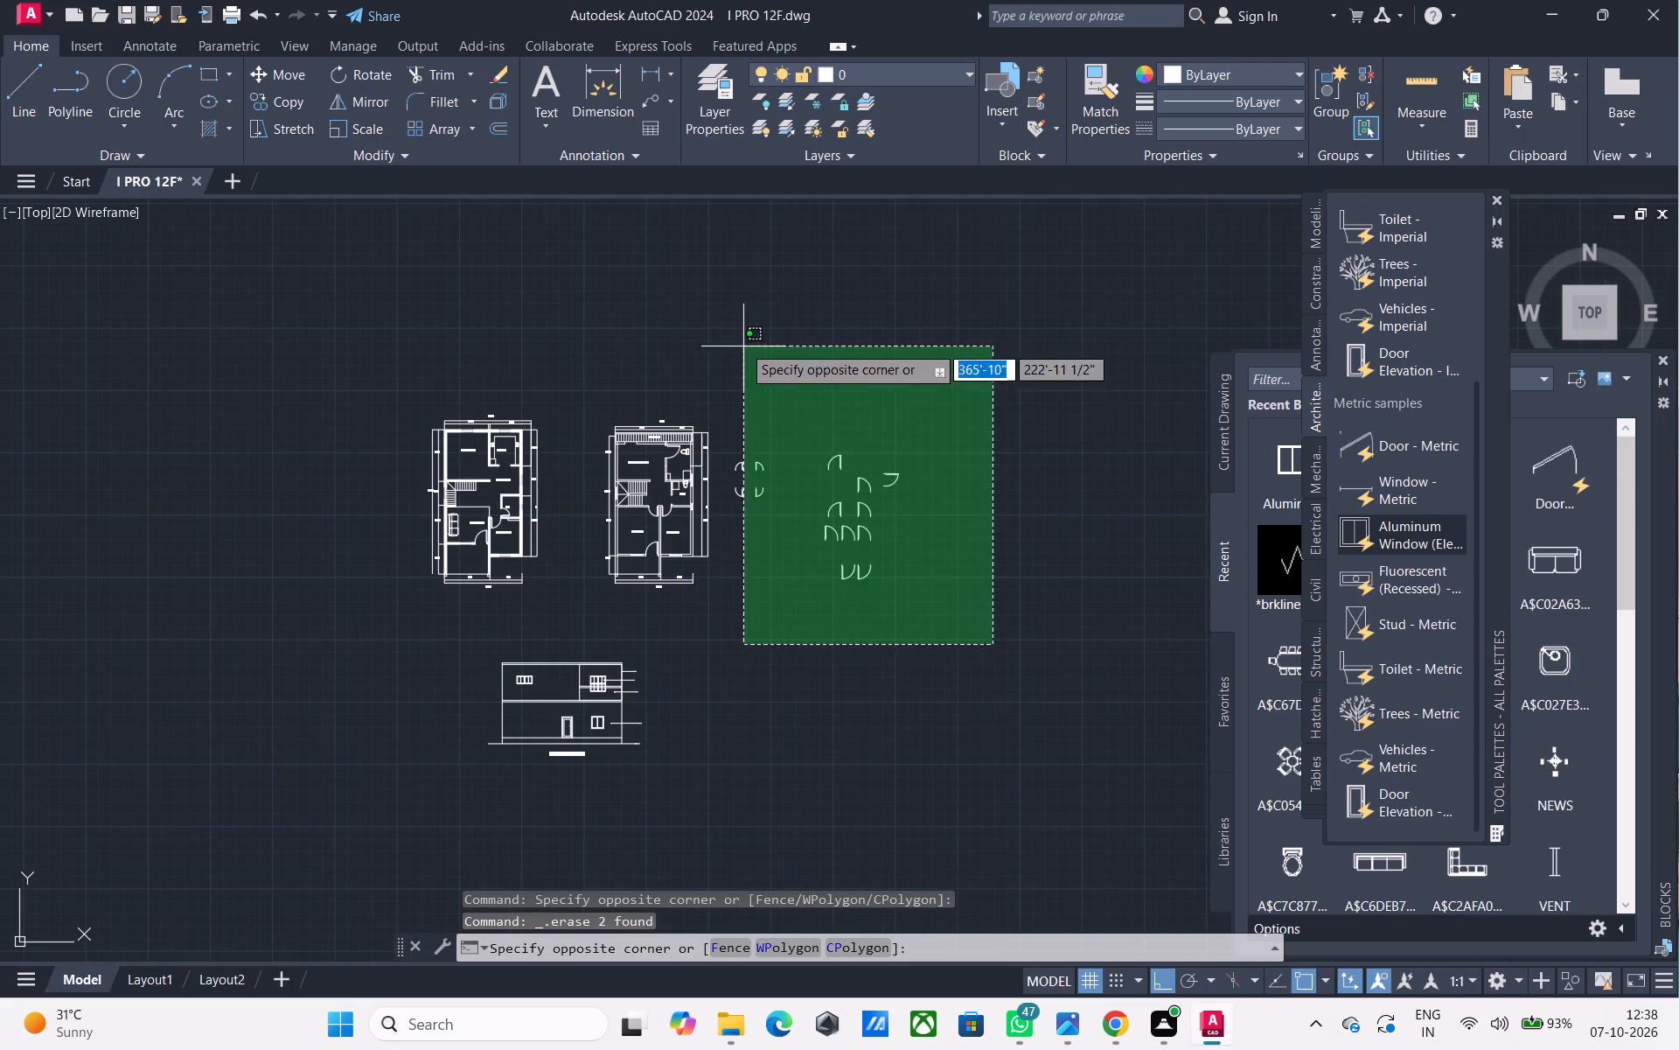
click(725, 334)
key(Delete)
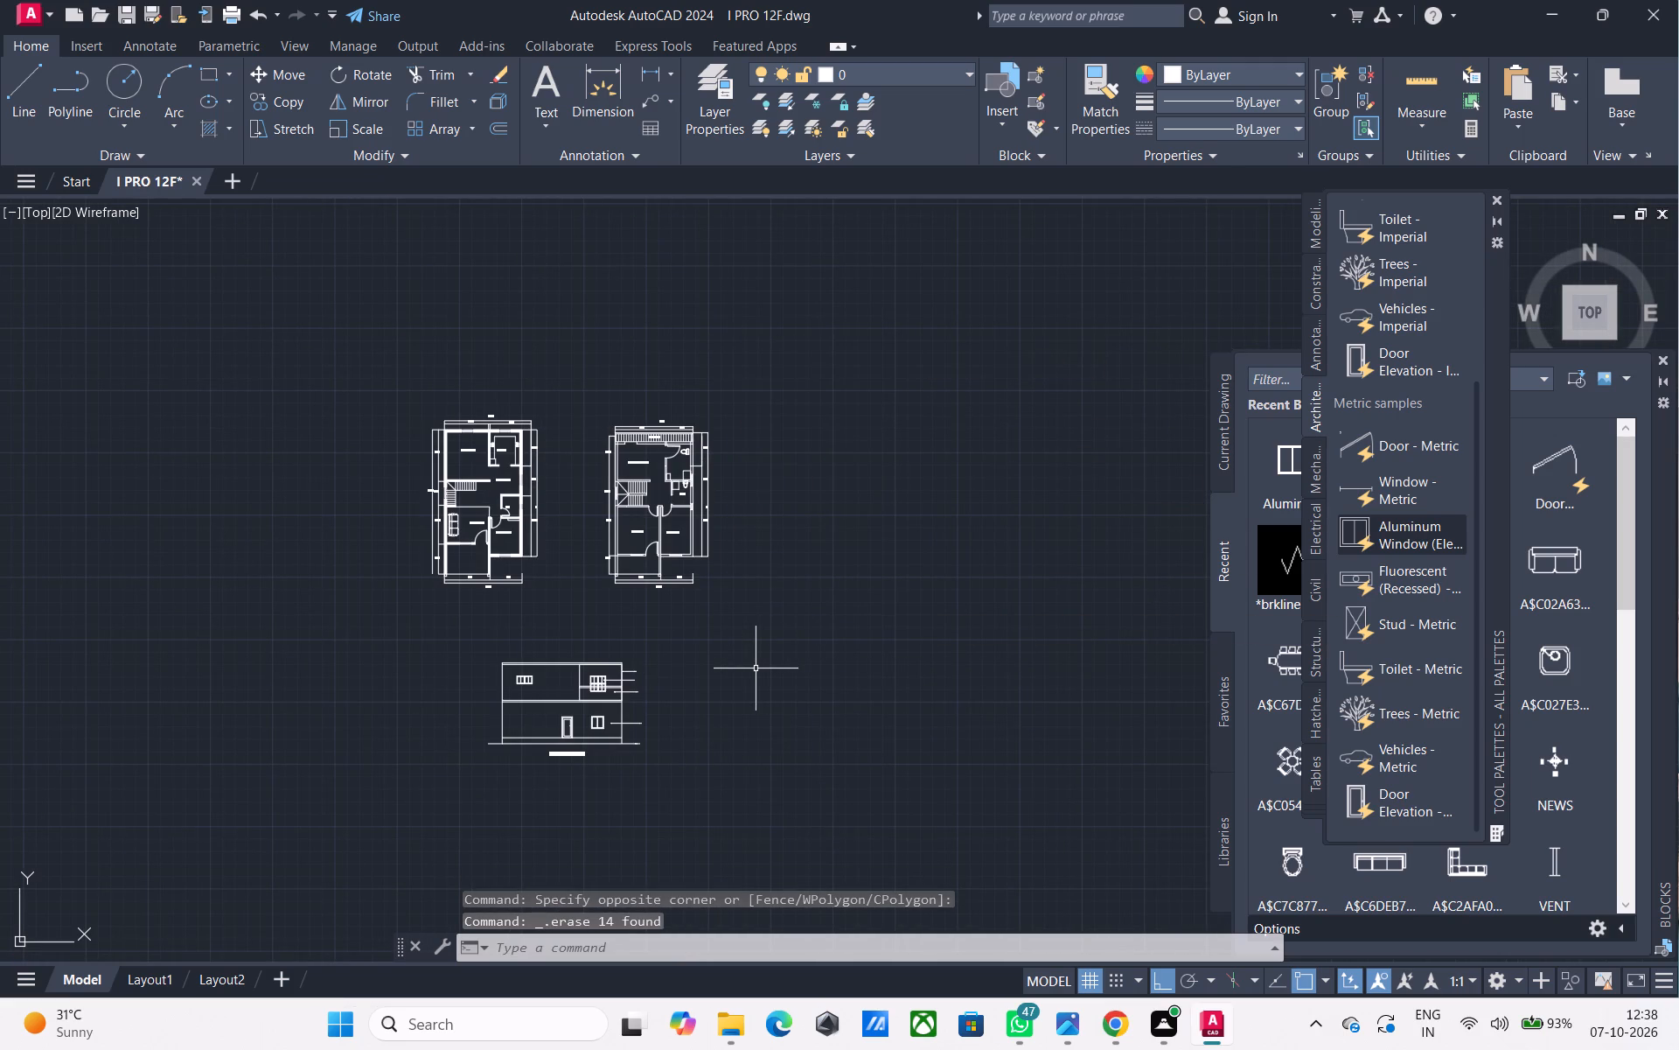
Move the whole front elevation, with its title and leaders, straight up closer to the two floor plans.
drag(707, 789, 691, 780)
click(465, 632)
text(M)
key(space)
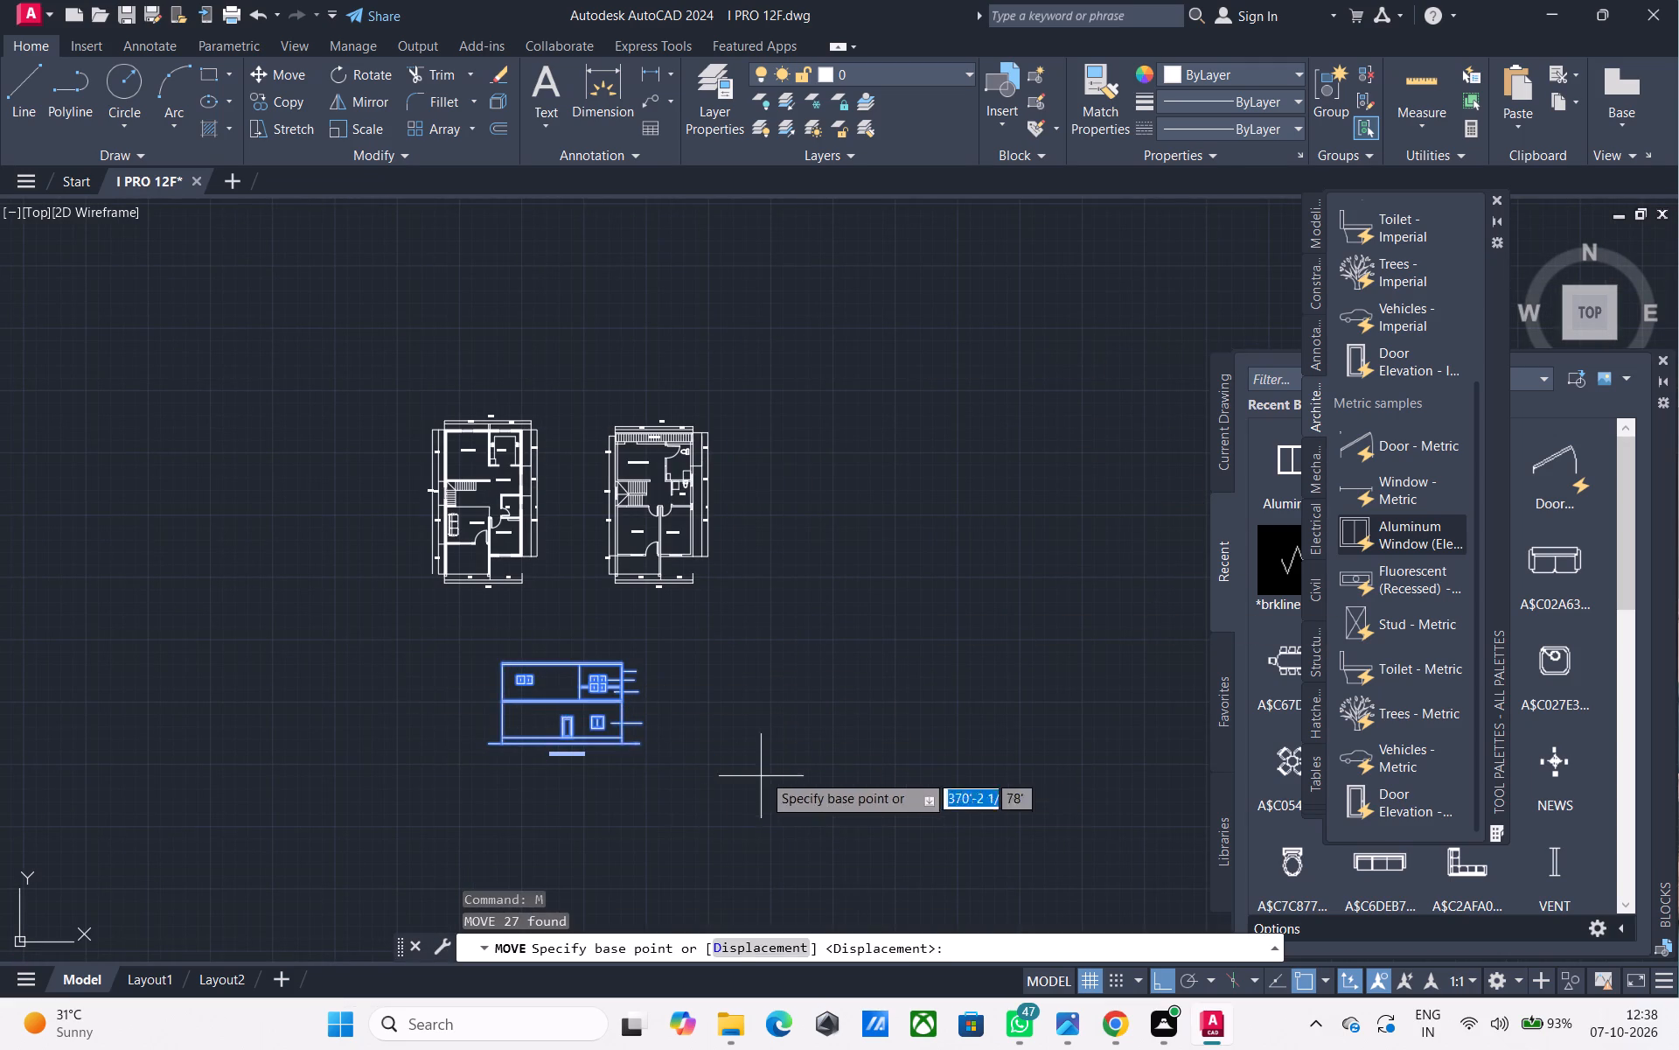
click(782, 760)
click(784, 722)
middle_drag(683, 669, 692, 678)
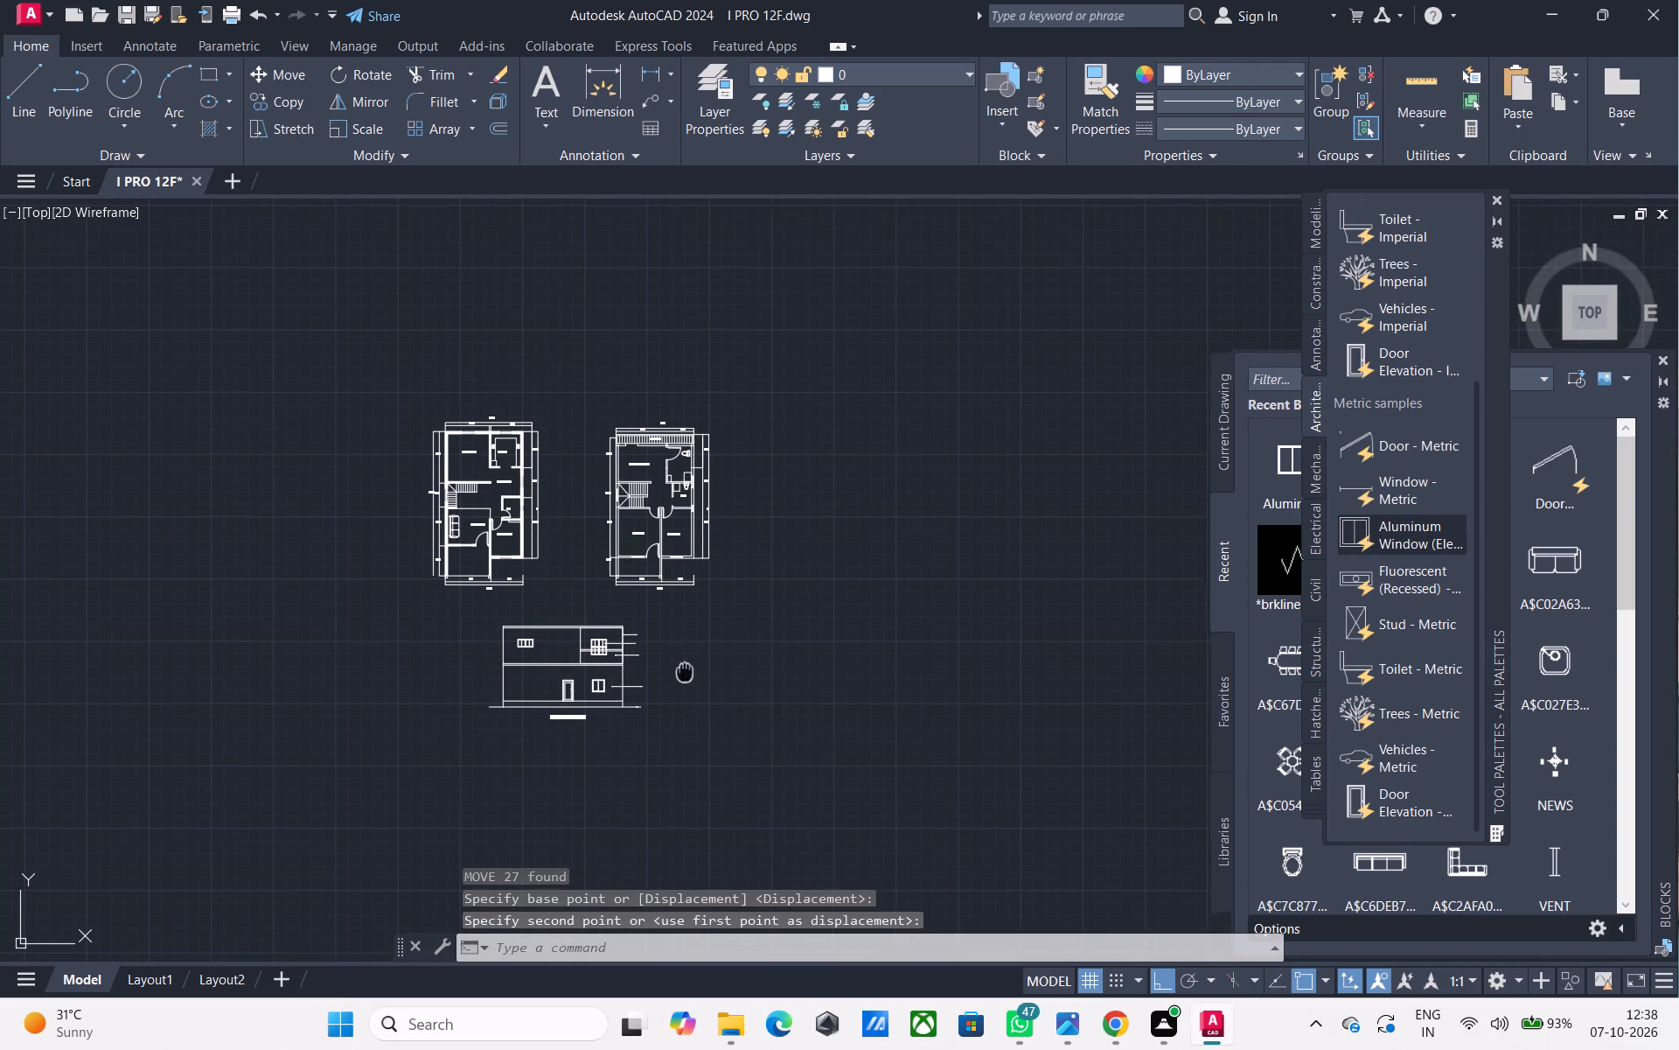
middle_drag(692, 678, 725, 701)
Draw a rectangular border about 125' wide by 126' high around both floor plans and the front elevation.
key(Escape)
text(RE)
key(space)
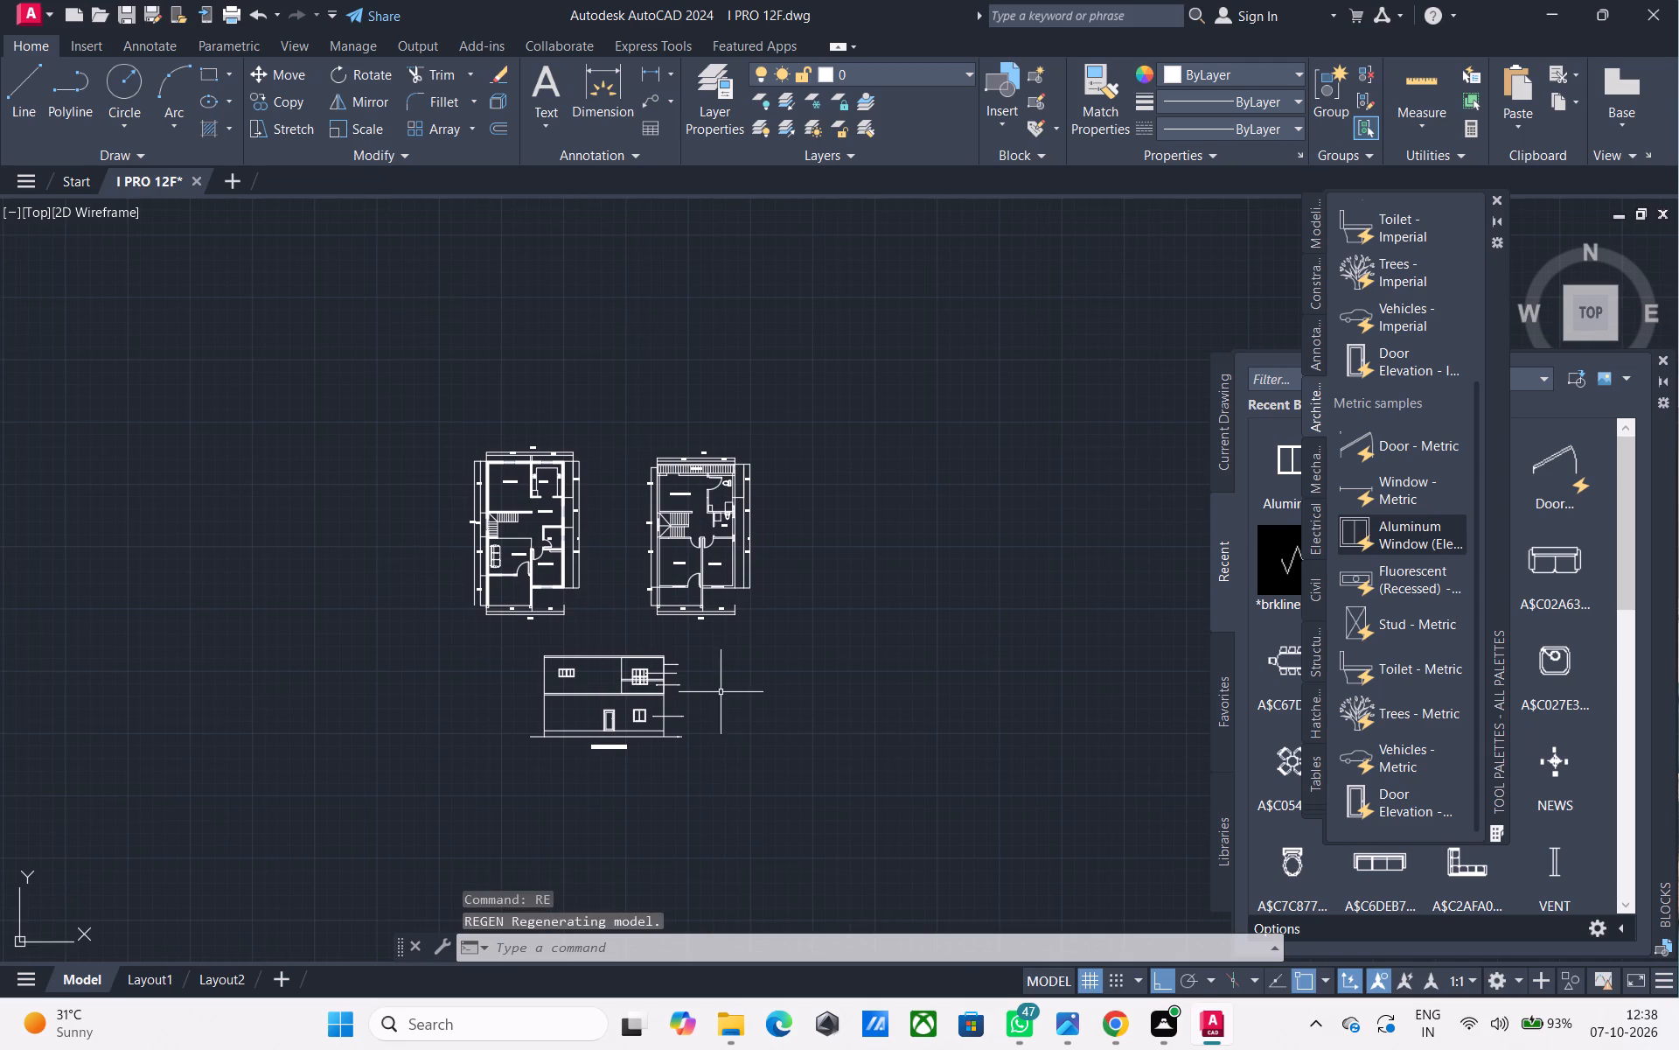
click(417, 404)
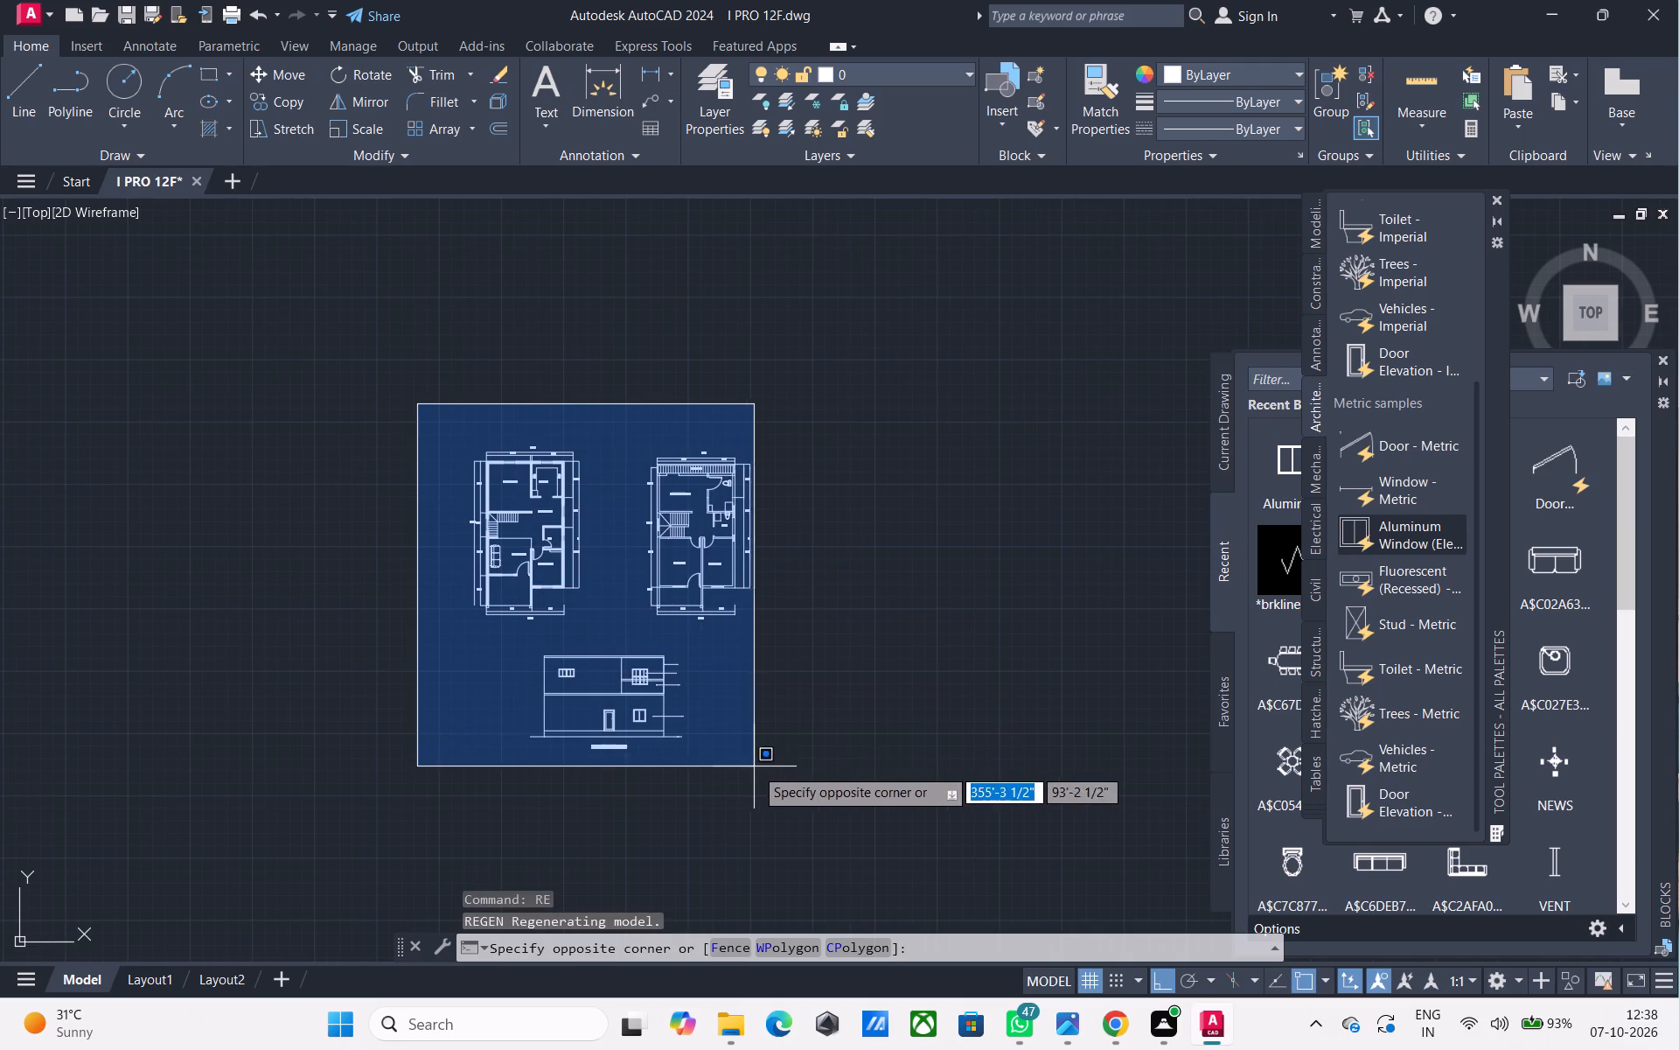
key(Escape)
text(RE)
key(c)
key(space)
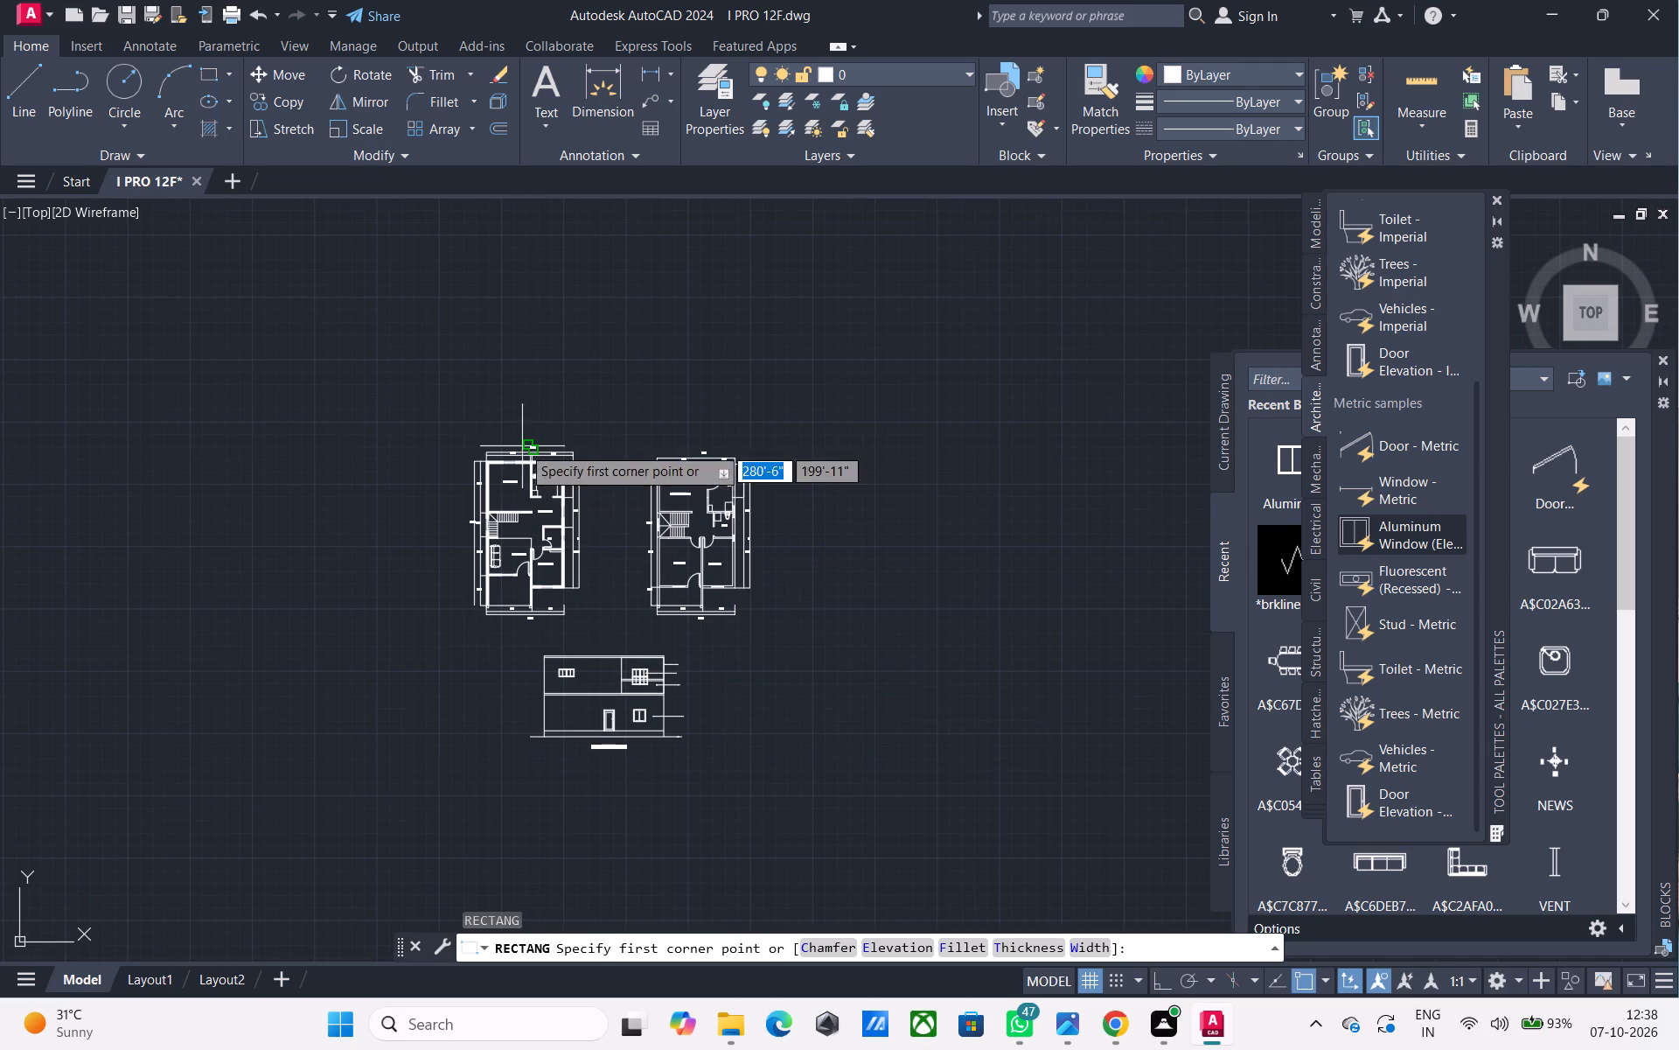
click(422, 408)
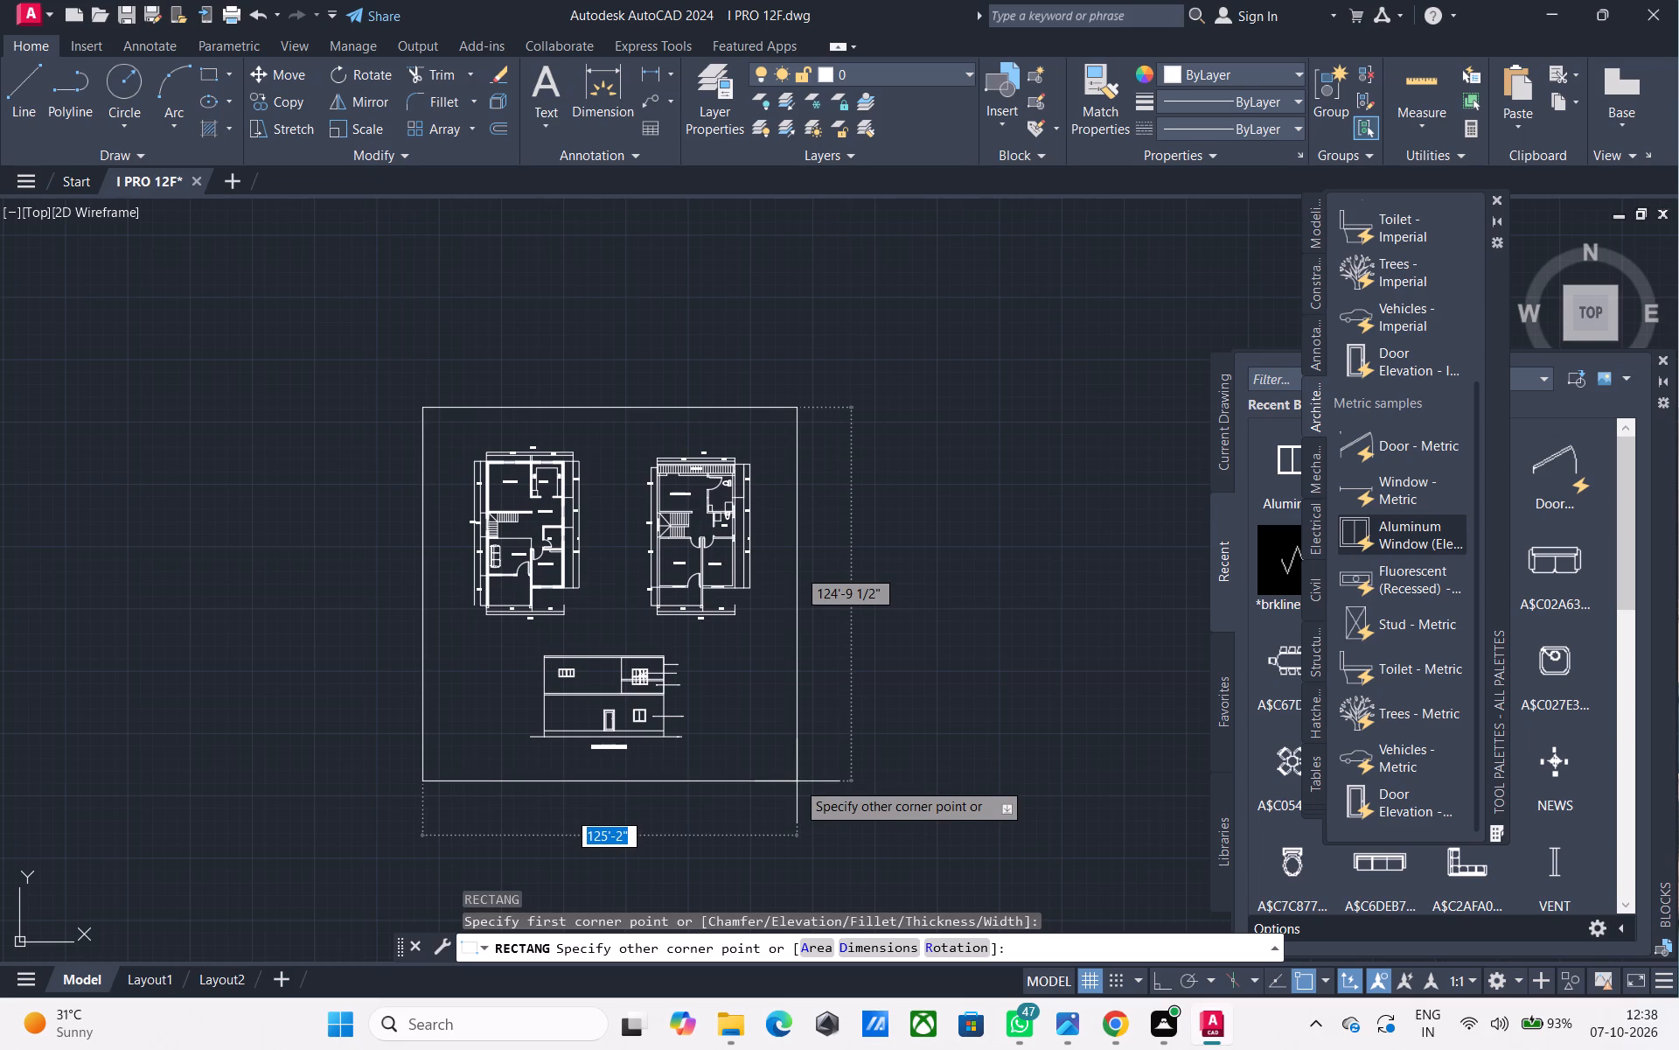
click(797, 786)
Delete the right-hand half of the double window on the upper storey's left wall, keeping one two-part window.
middle_drag(771, 697, 811, 725)
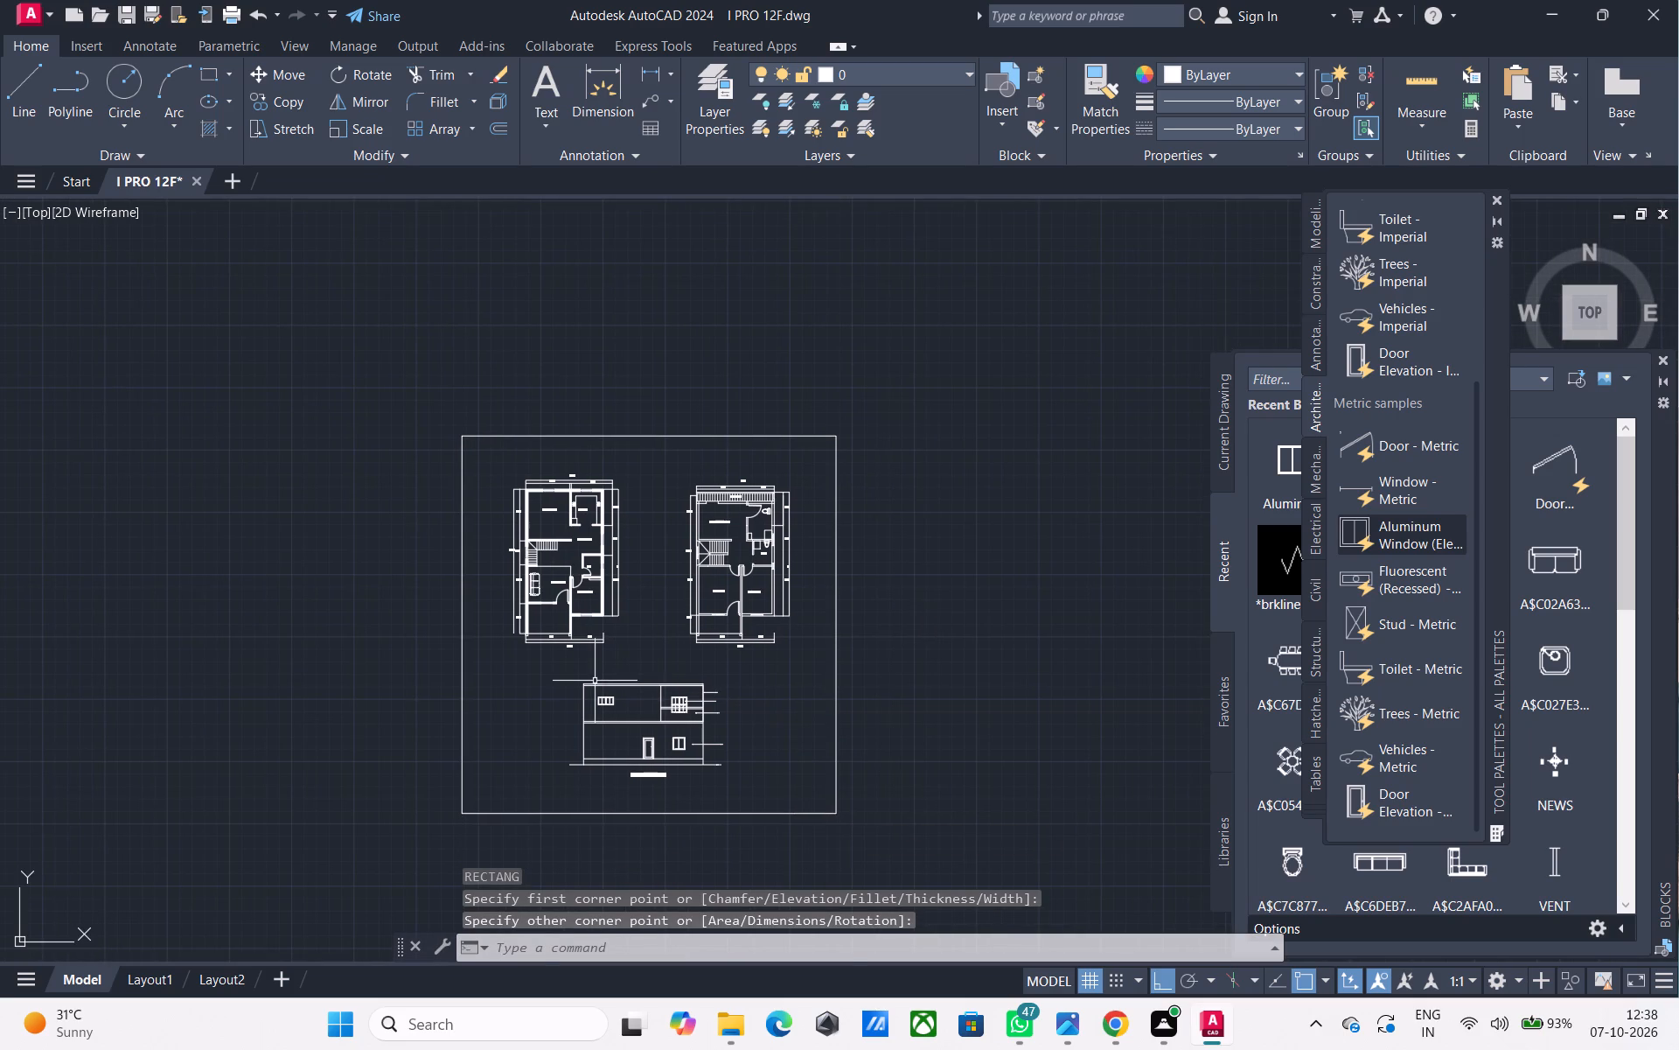
scroll(594, 681, up, 3)
middle_drag(633, 717, 596, 600)
scroll(619, 659, up, 2)
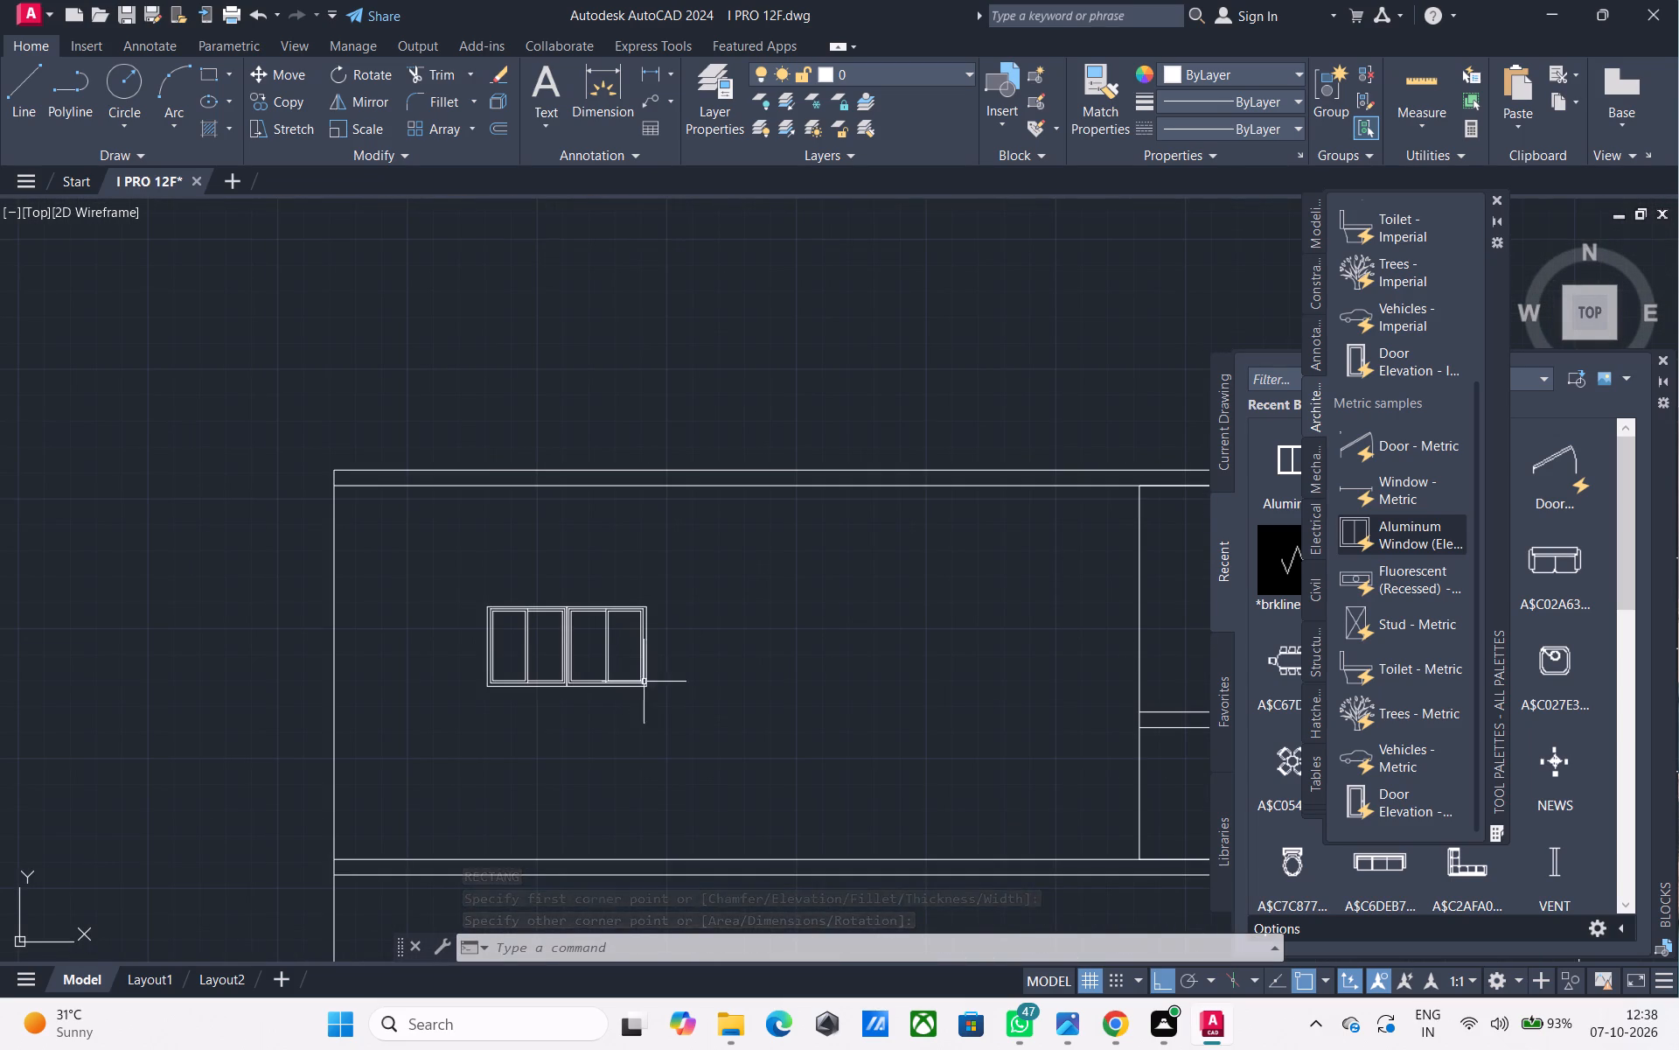
click(652, 705)
click(489, 556)
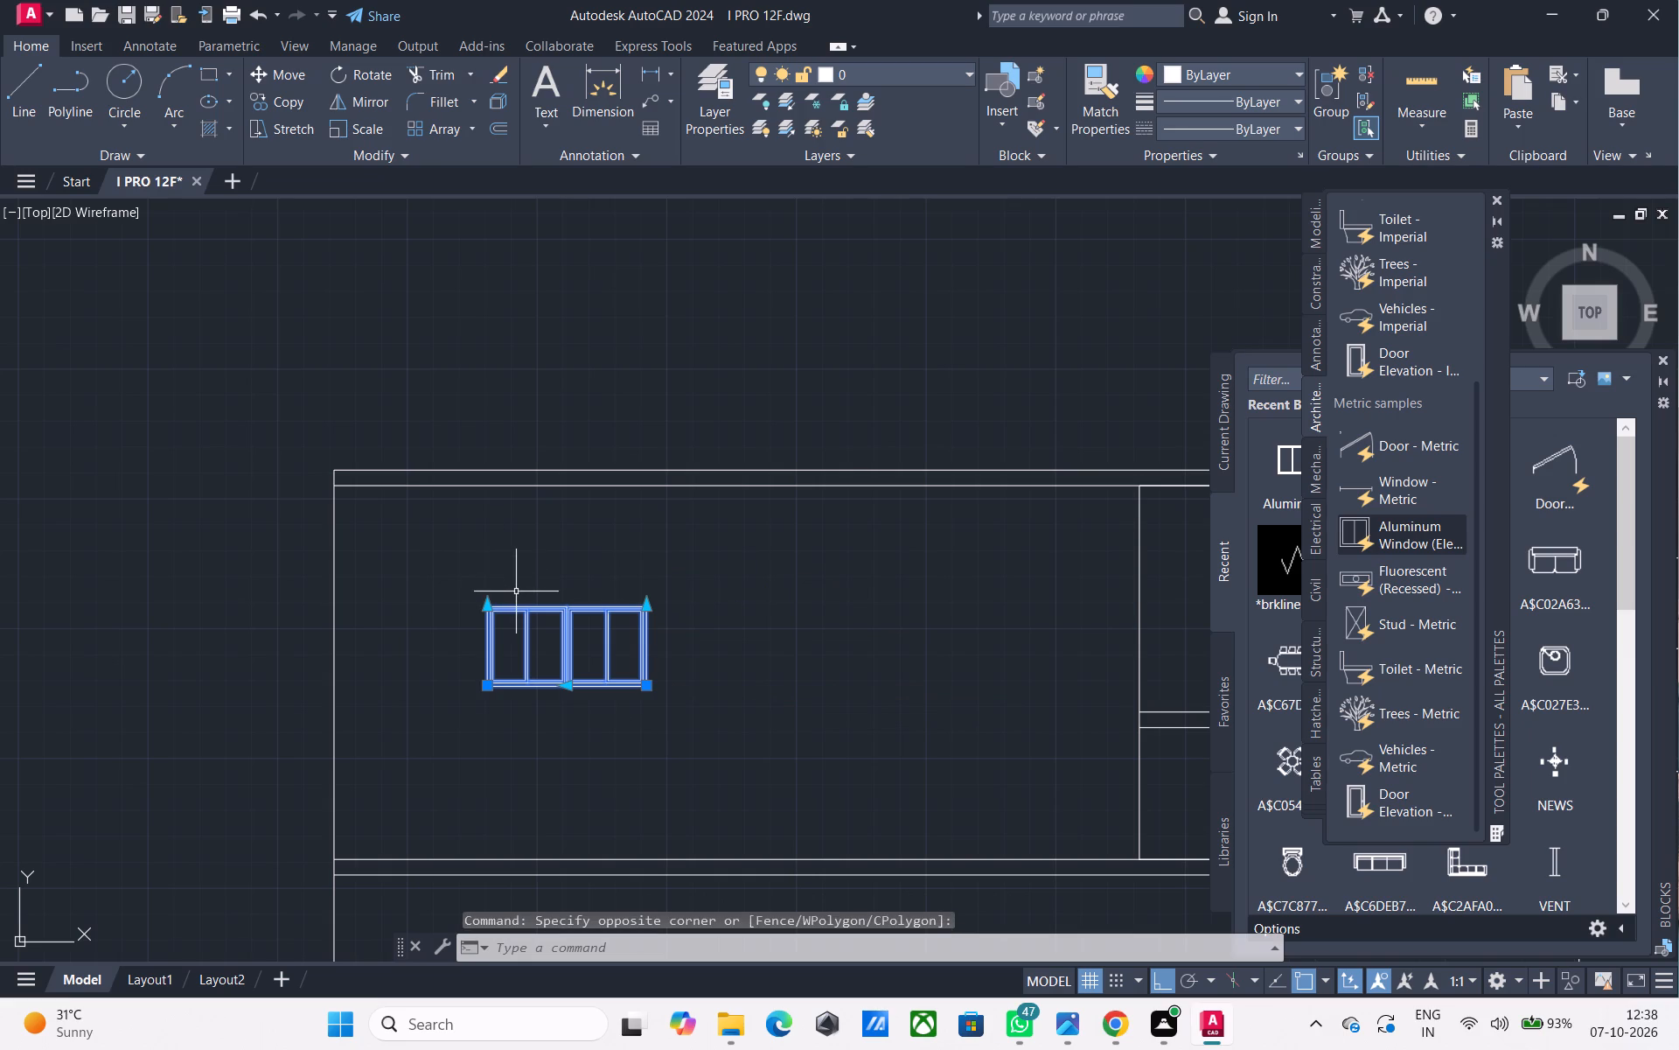
key(Escape)
click(654, 703)
click(632, 664)
key(Delete)
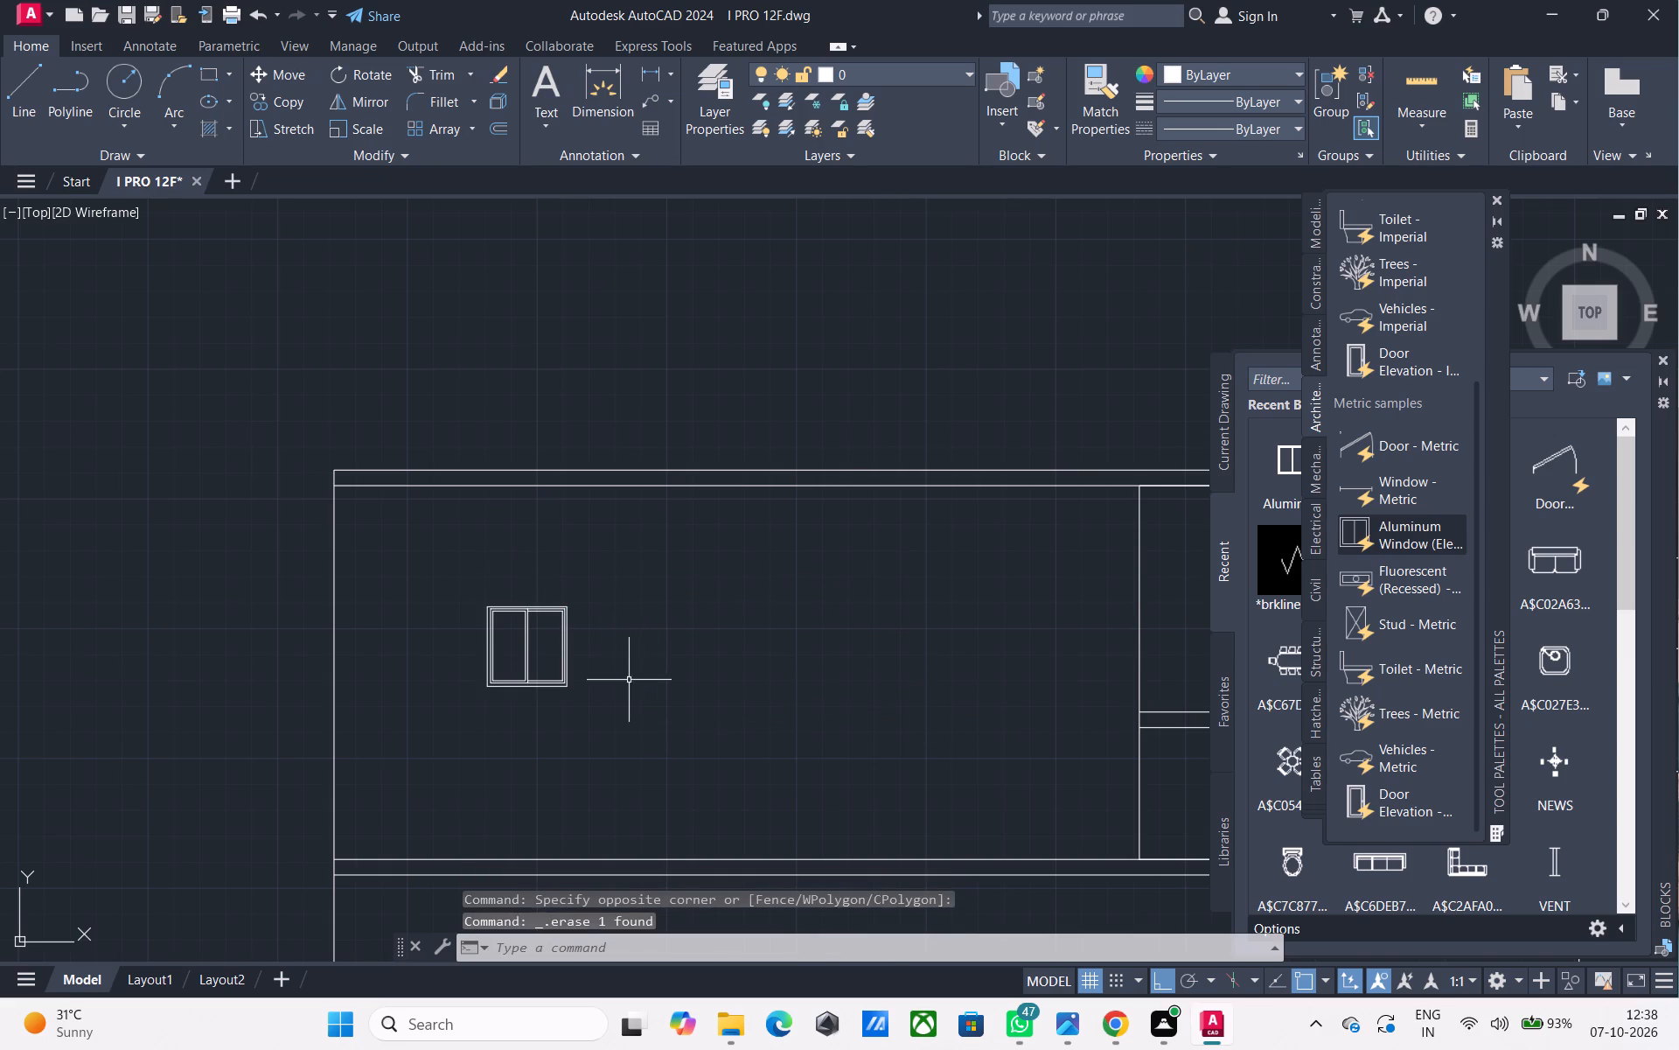
Scale the remaining upper-storey left window up by a factor of about 2 from its top left corner.
click(608, 713)
click(475, 588)
text(SC)
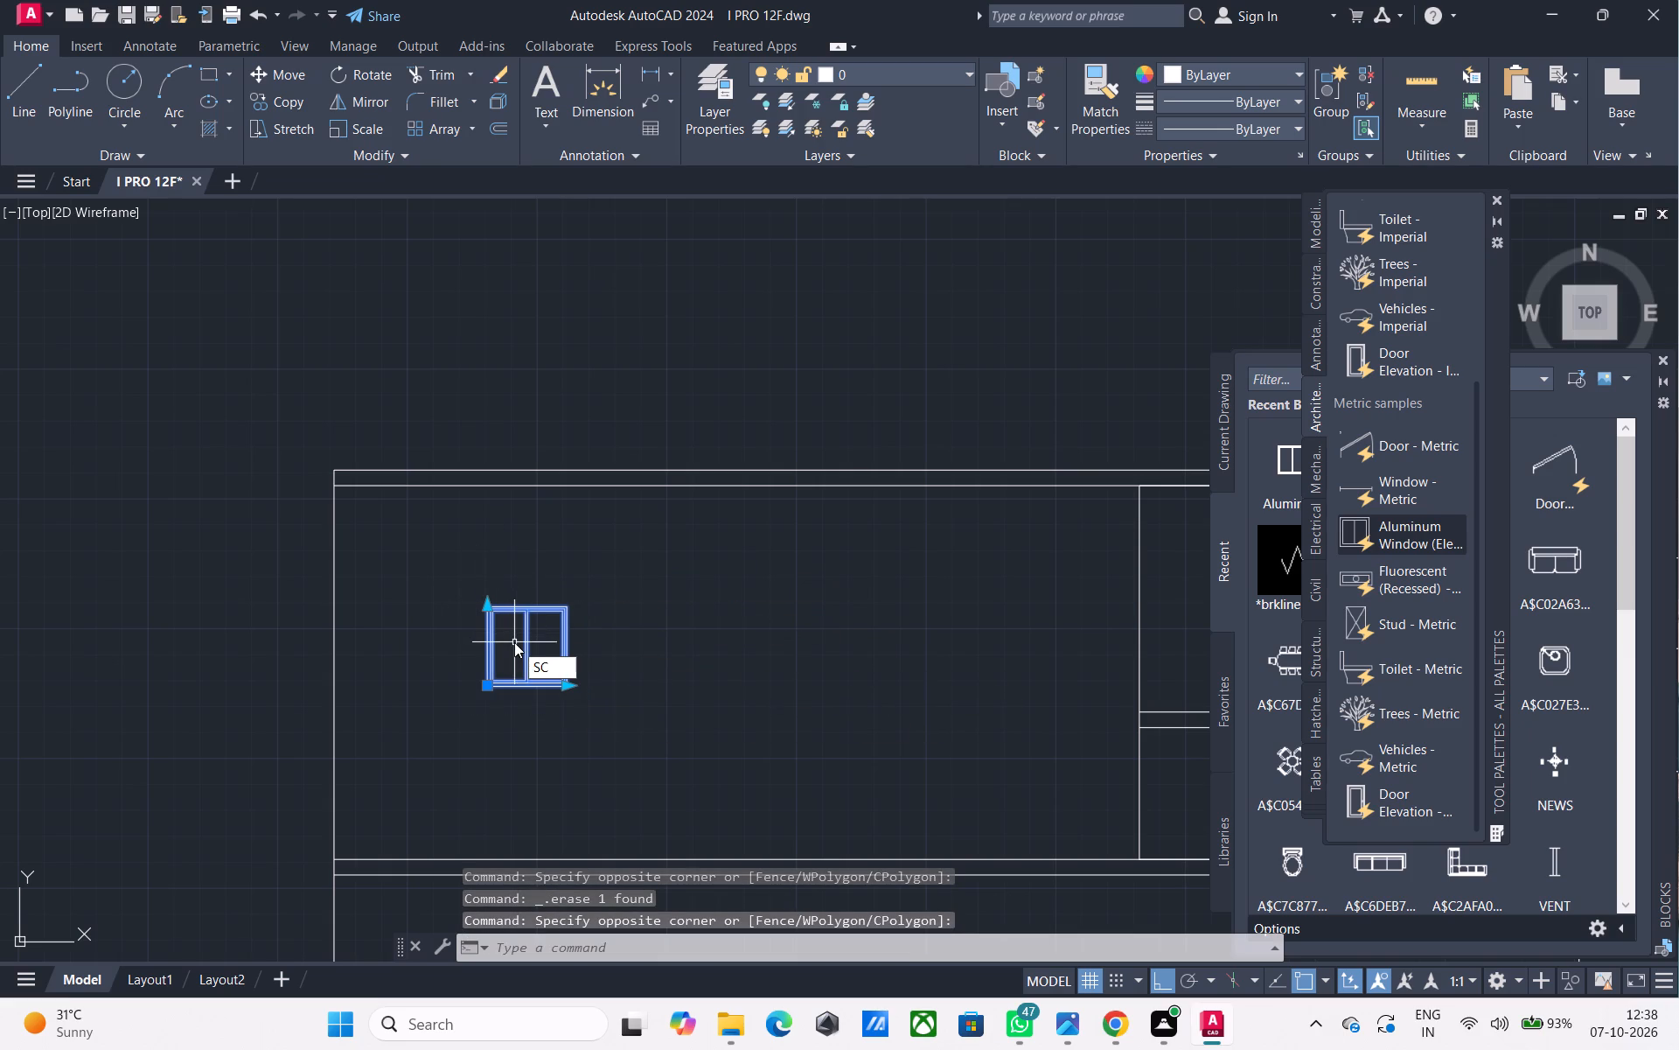
key(space)
scroll(479, 611, up, 3)
click(512, 602)
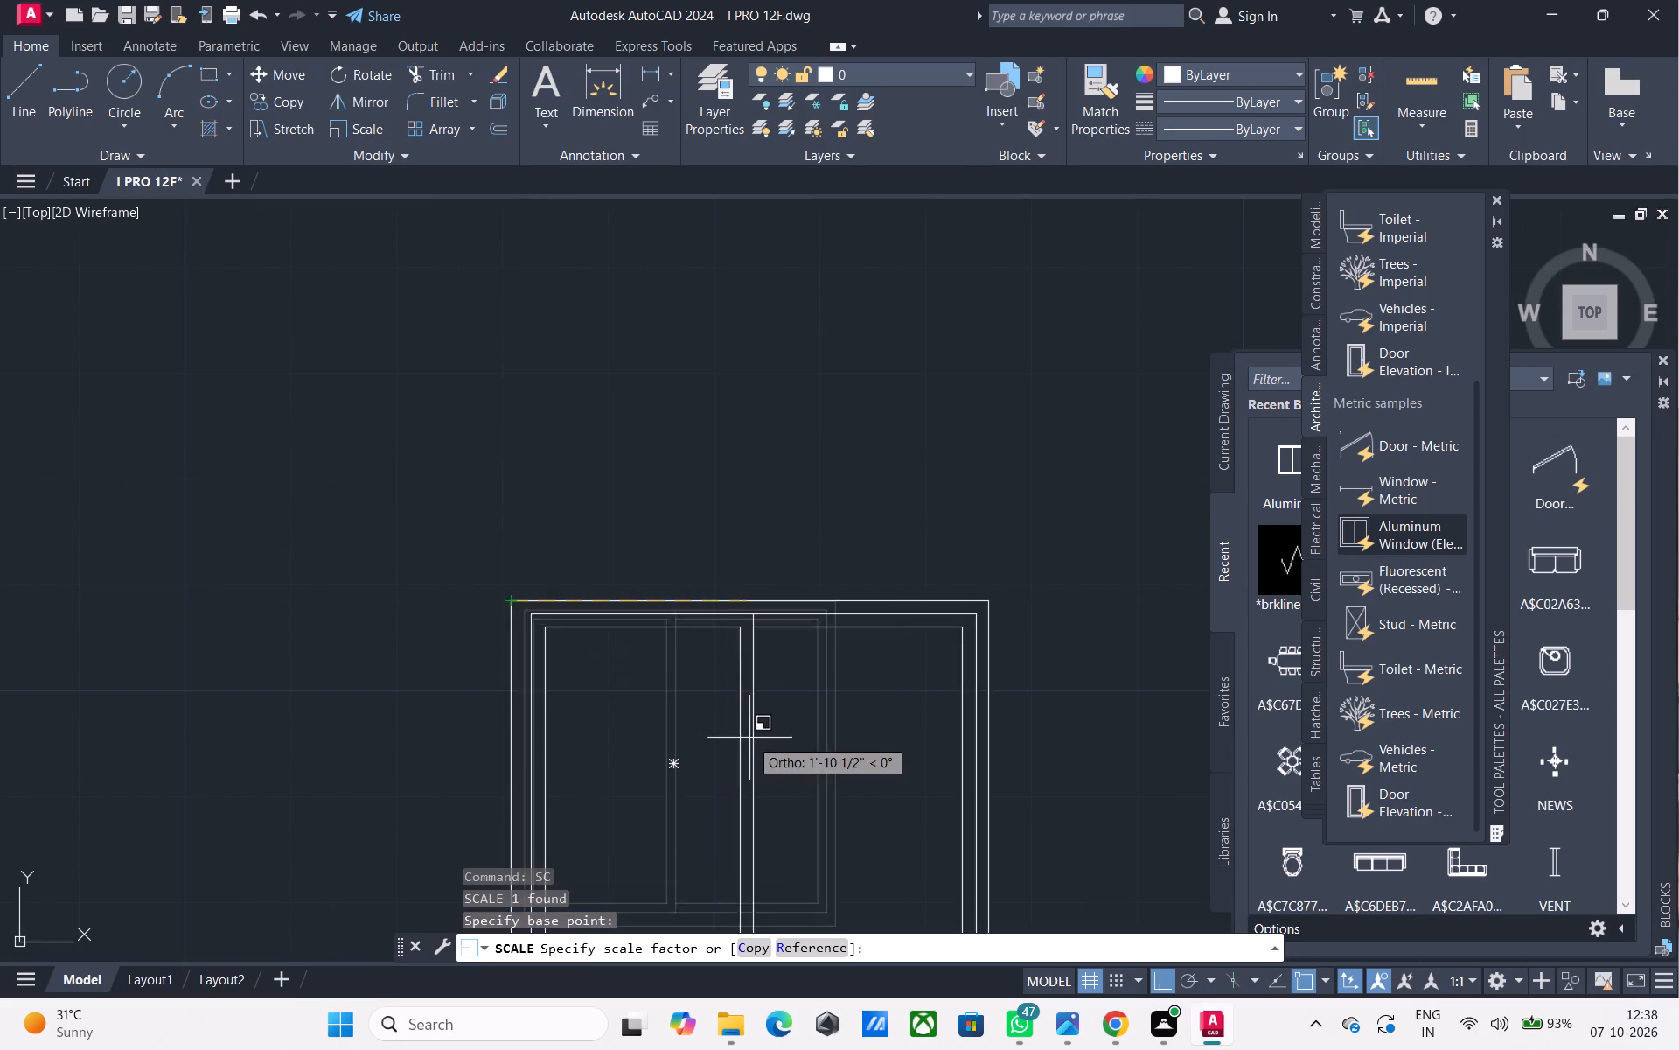
scroll(751, 740, down, 2)
middle_drag(748, 741, 665, 609)
scroll(680, 626, down, 2)
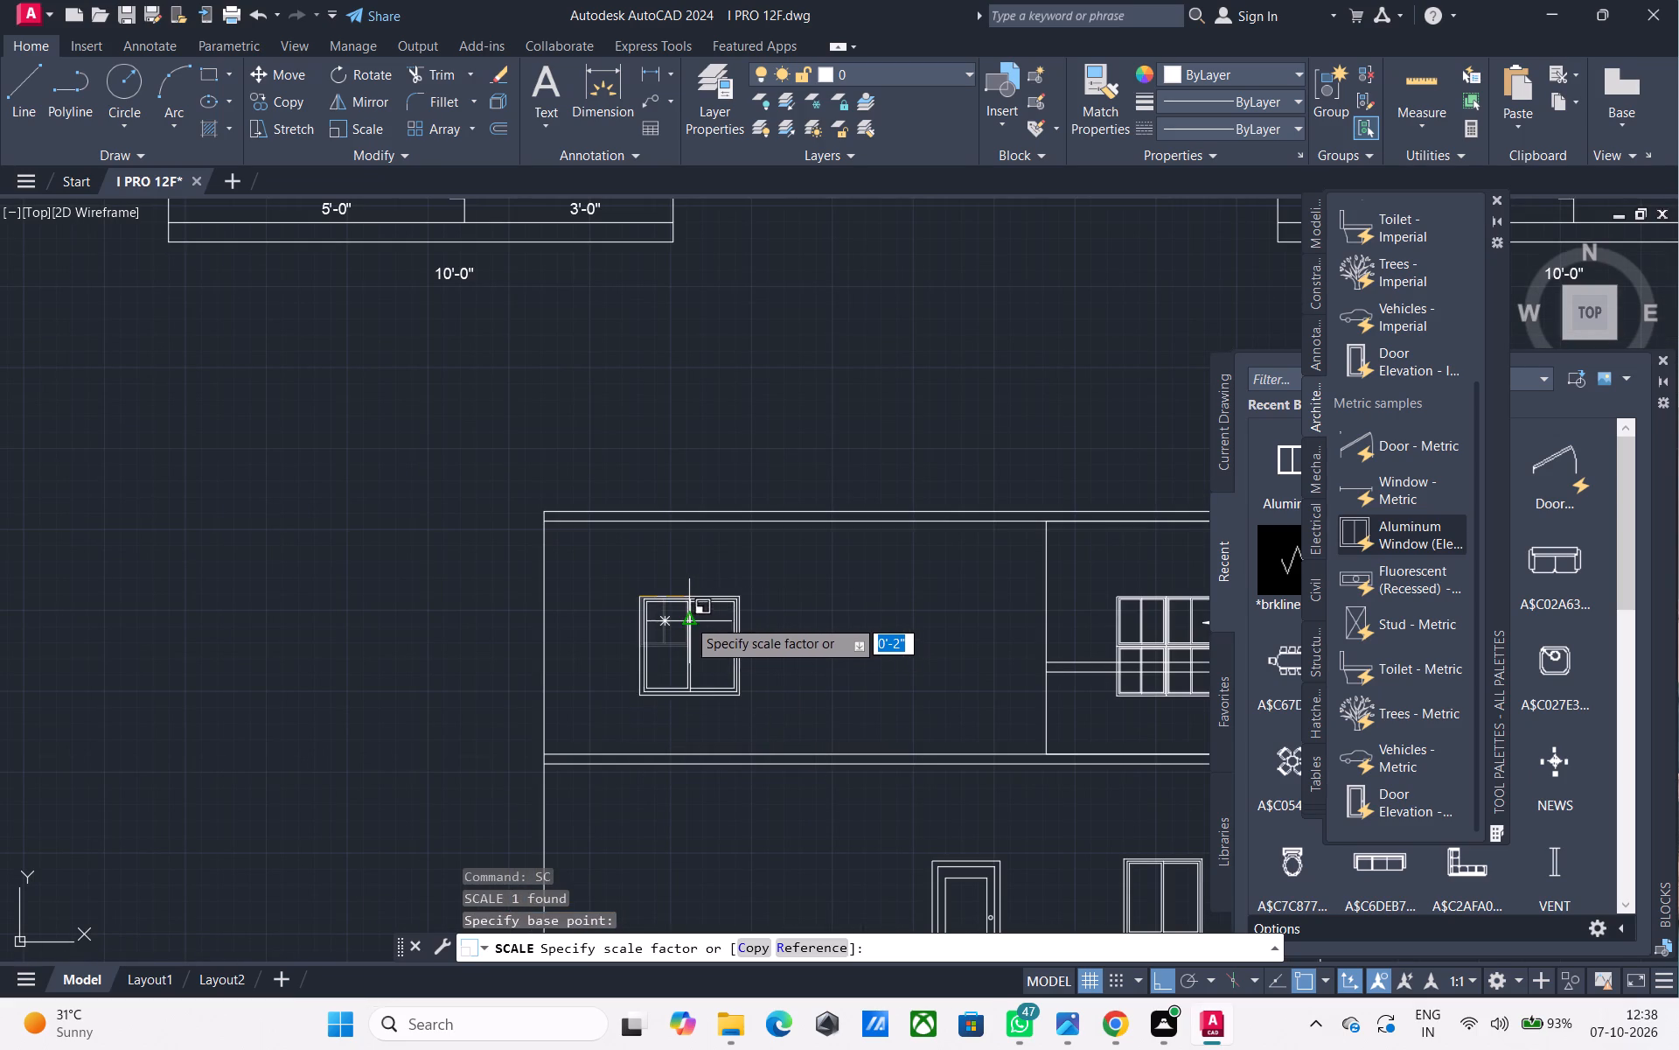
click(683, 616)
Examine the front elevation's windows, leaders and placement within the border.
scroll(584, 674, down, 1)
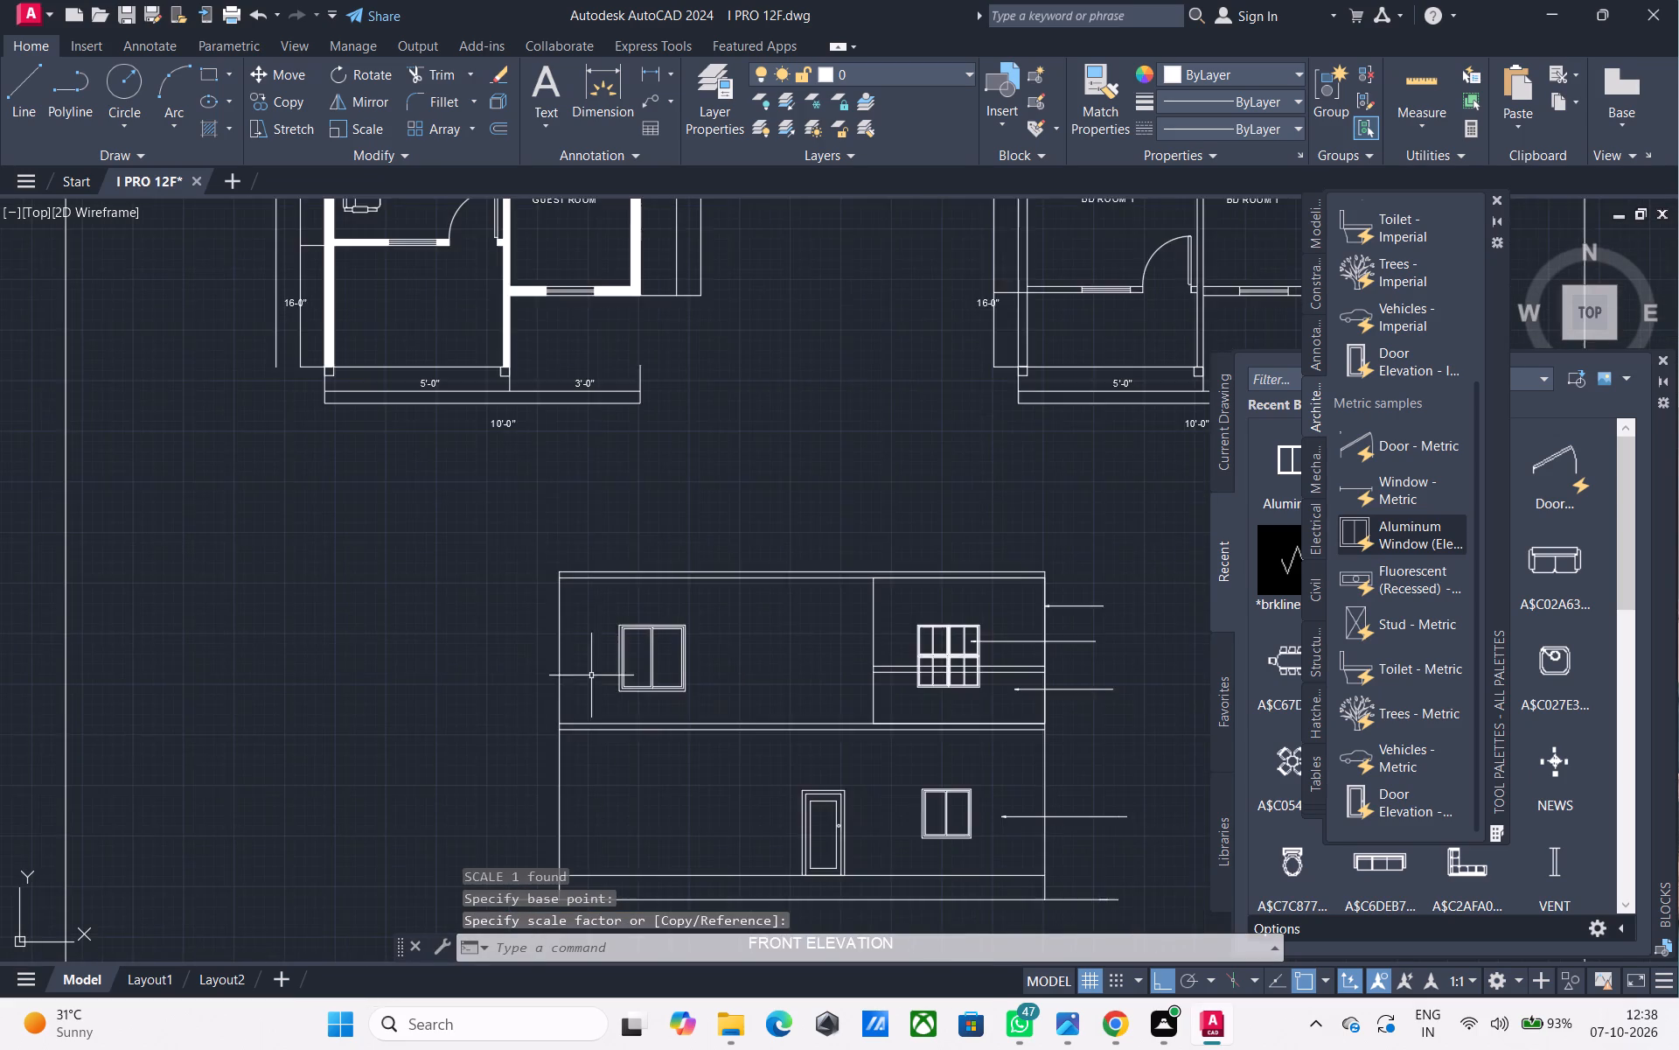
scroll(741, 683, down, 1)
middle_drag(741, 683, 741, 626)
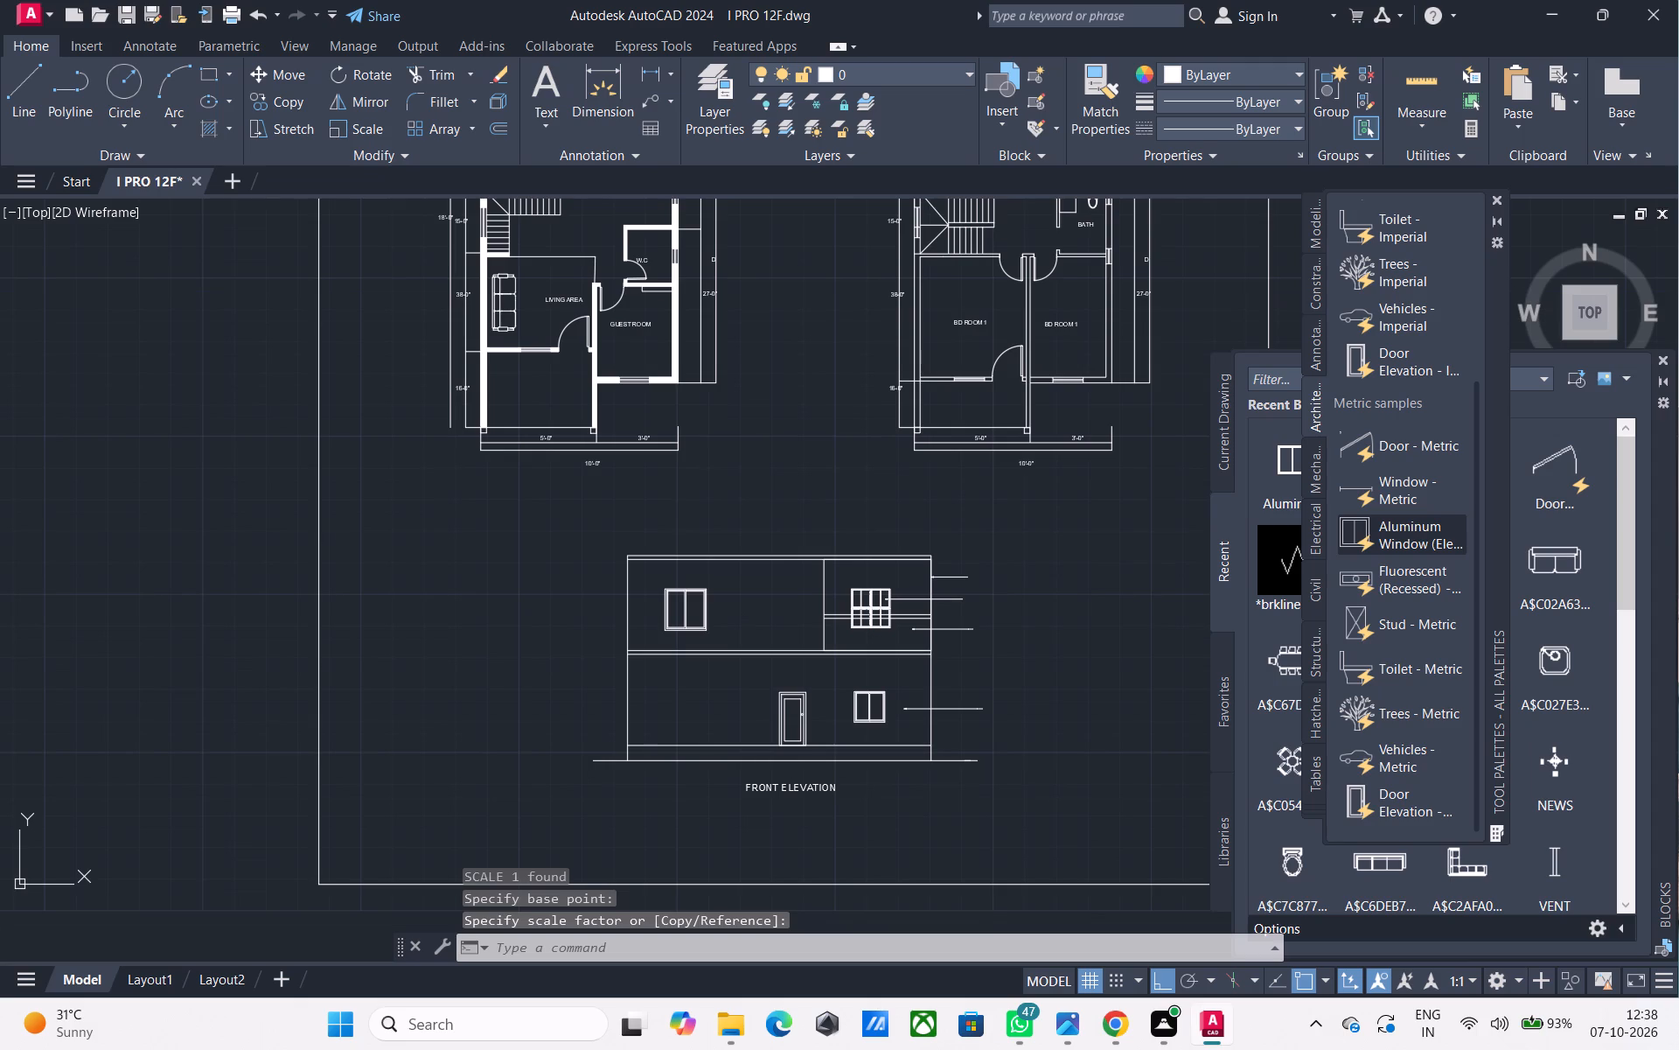
middle_drag(775, 678, 765, 645)
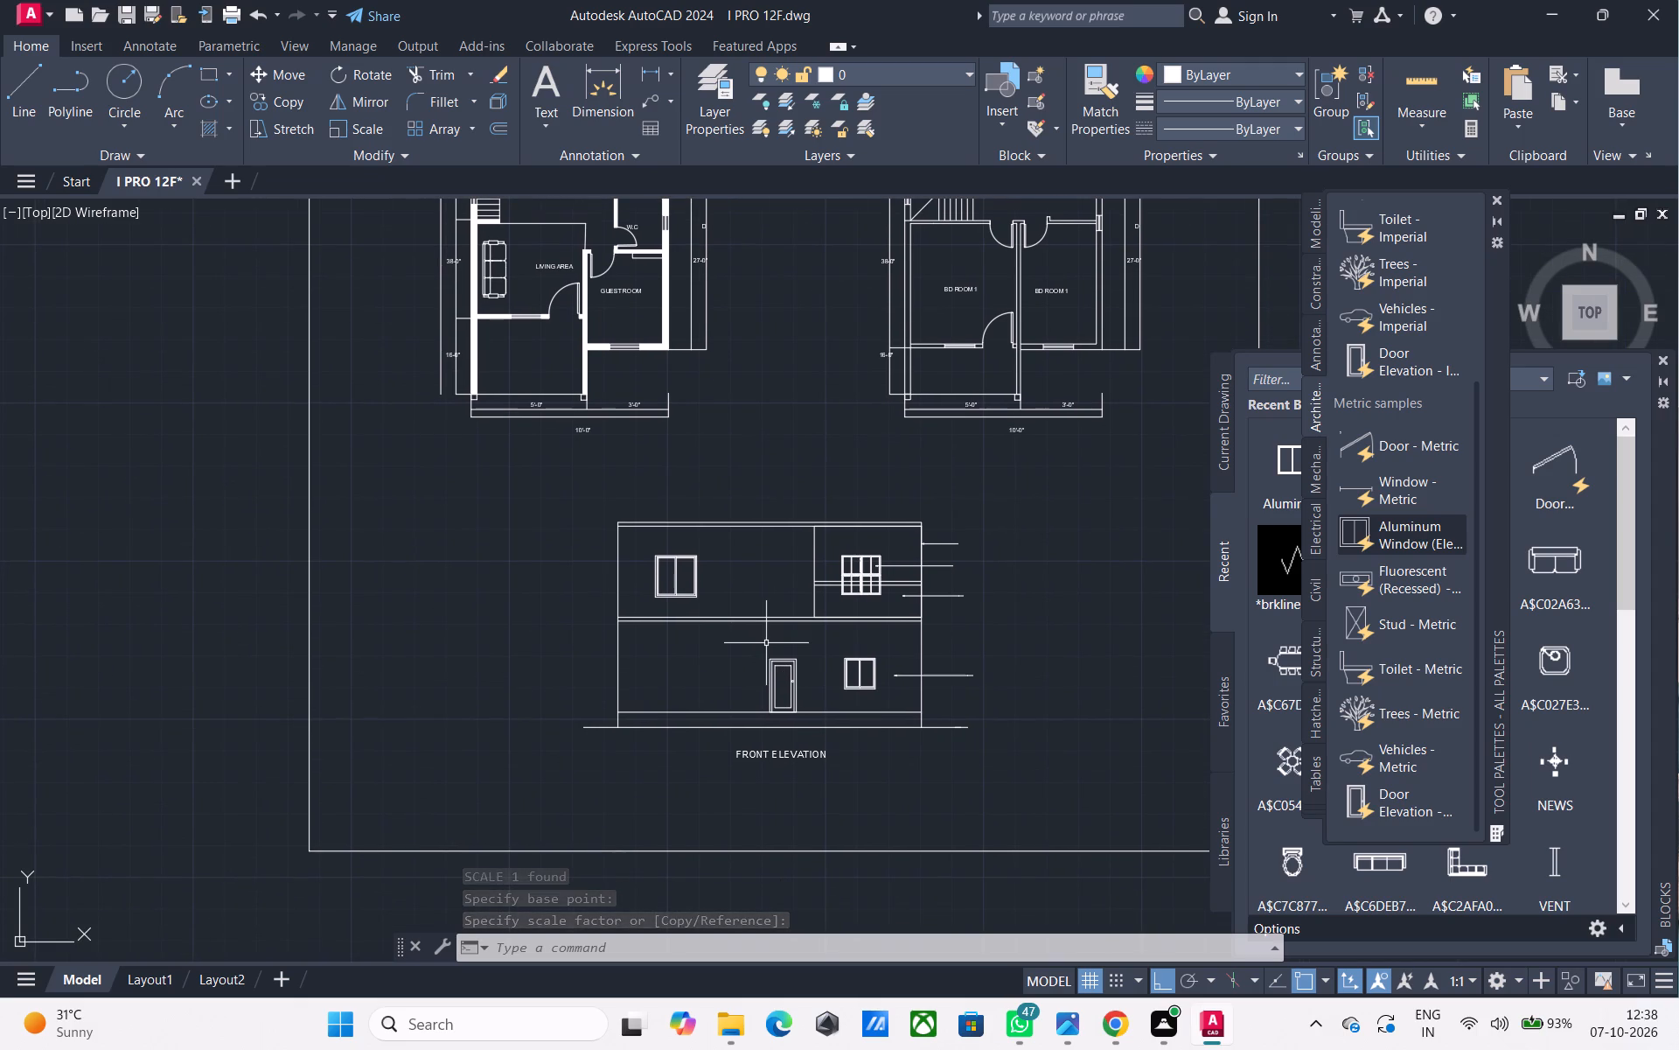
middle_drag(791, 636, 697, 654)
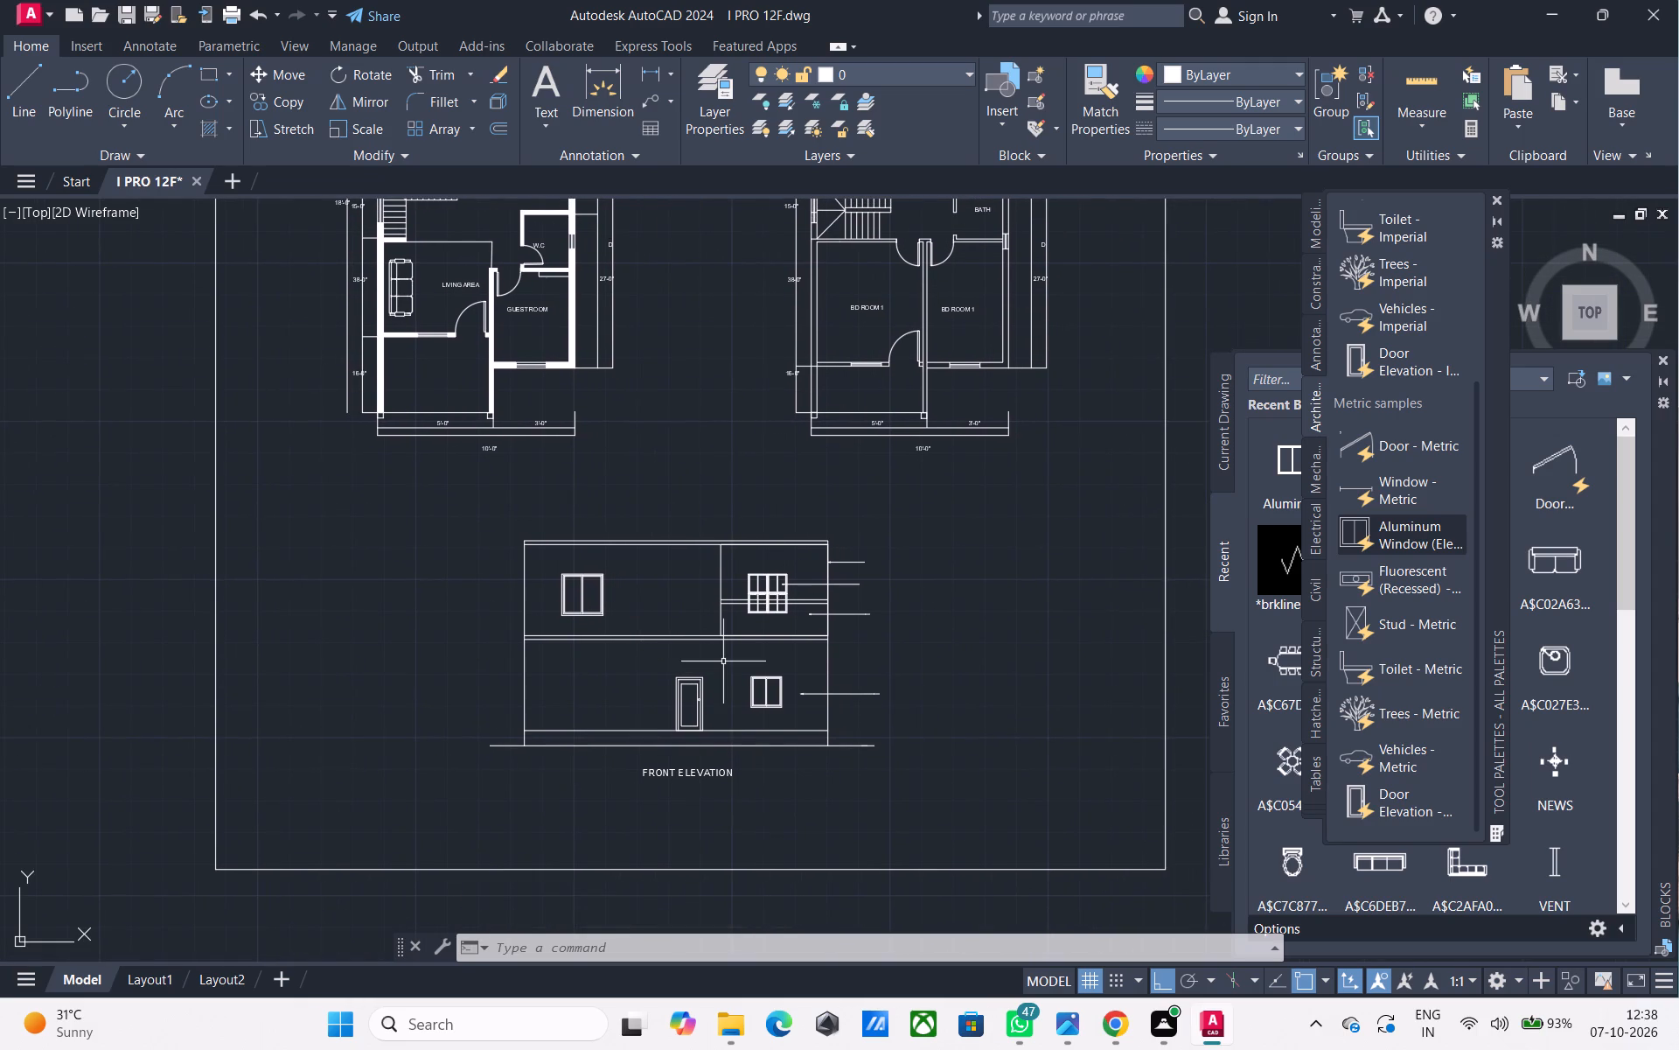
middle_drag(724, 661, 734, 693)
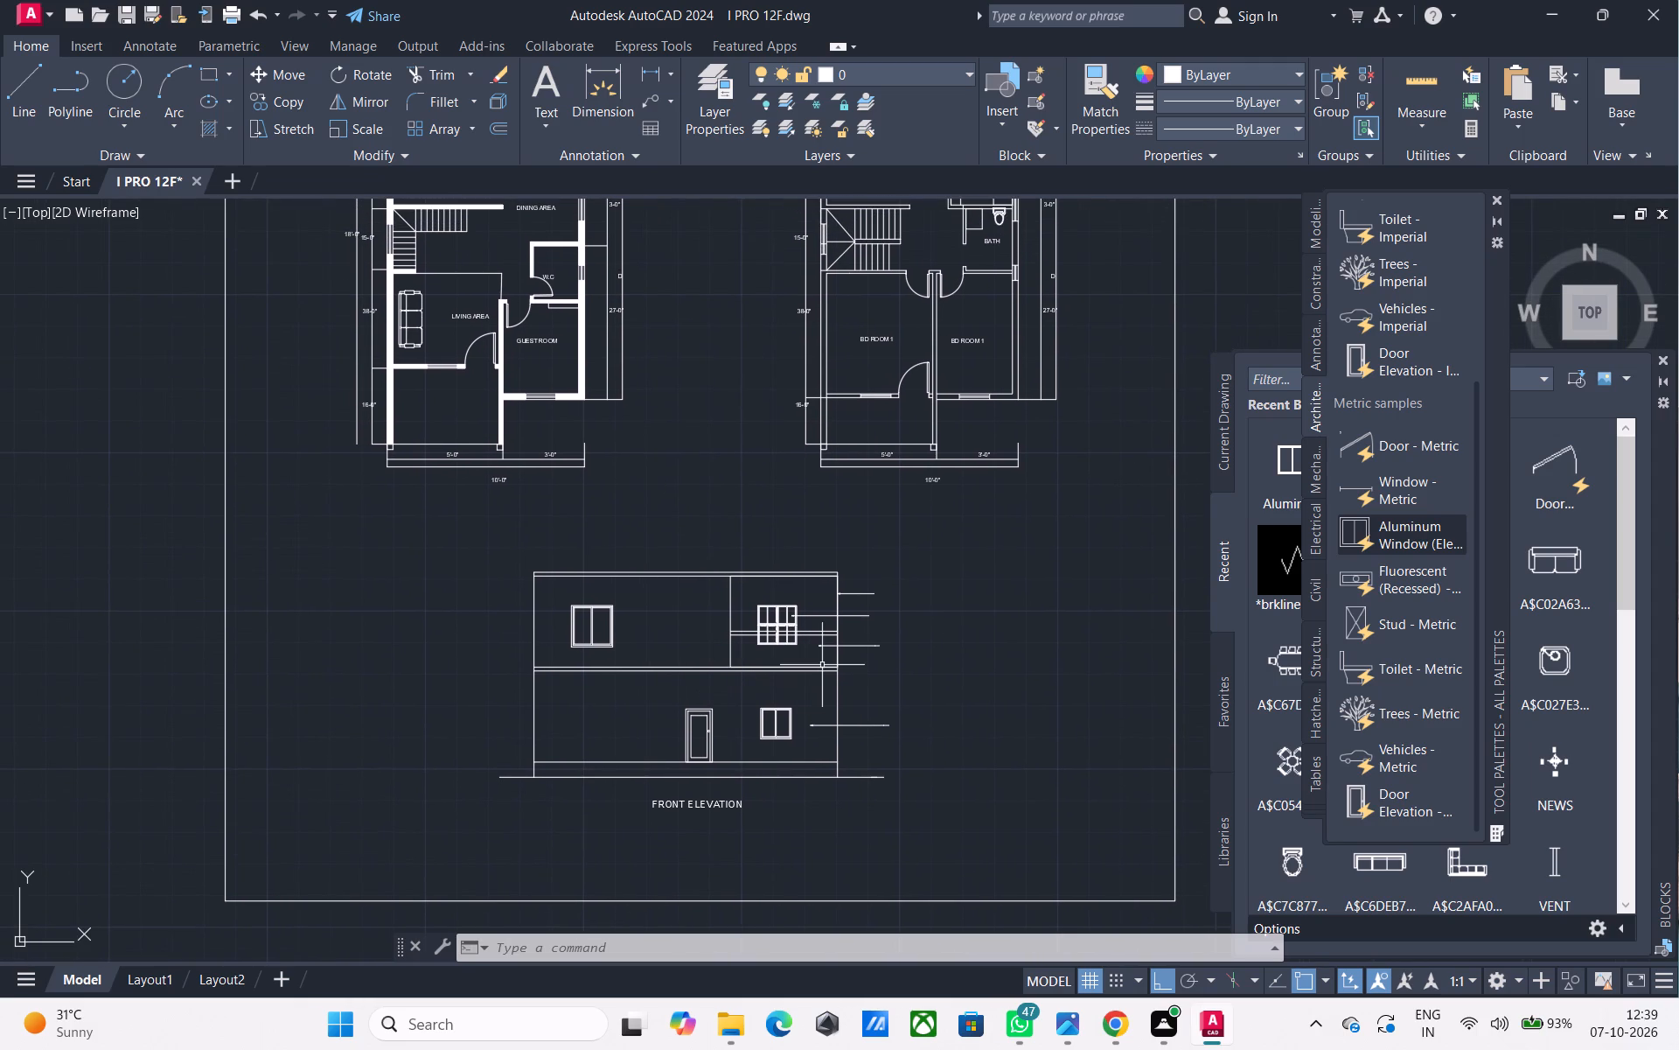
middle_drag(825, 664, 828, 682)
scroll(870, 657, up, 2)
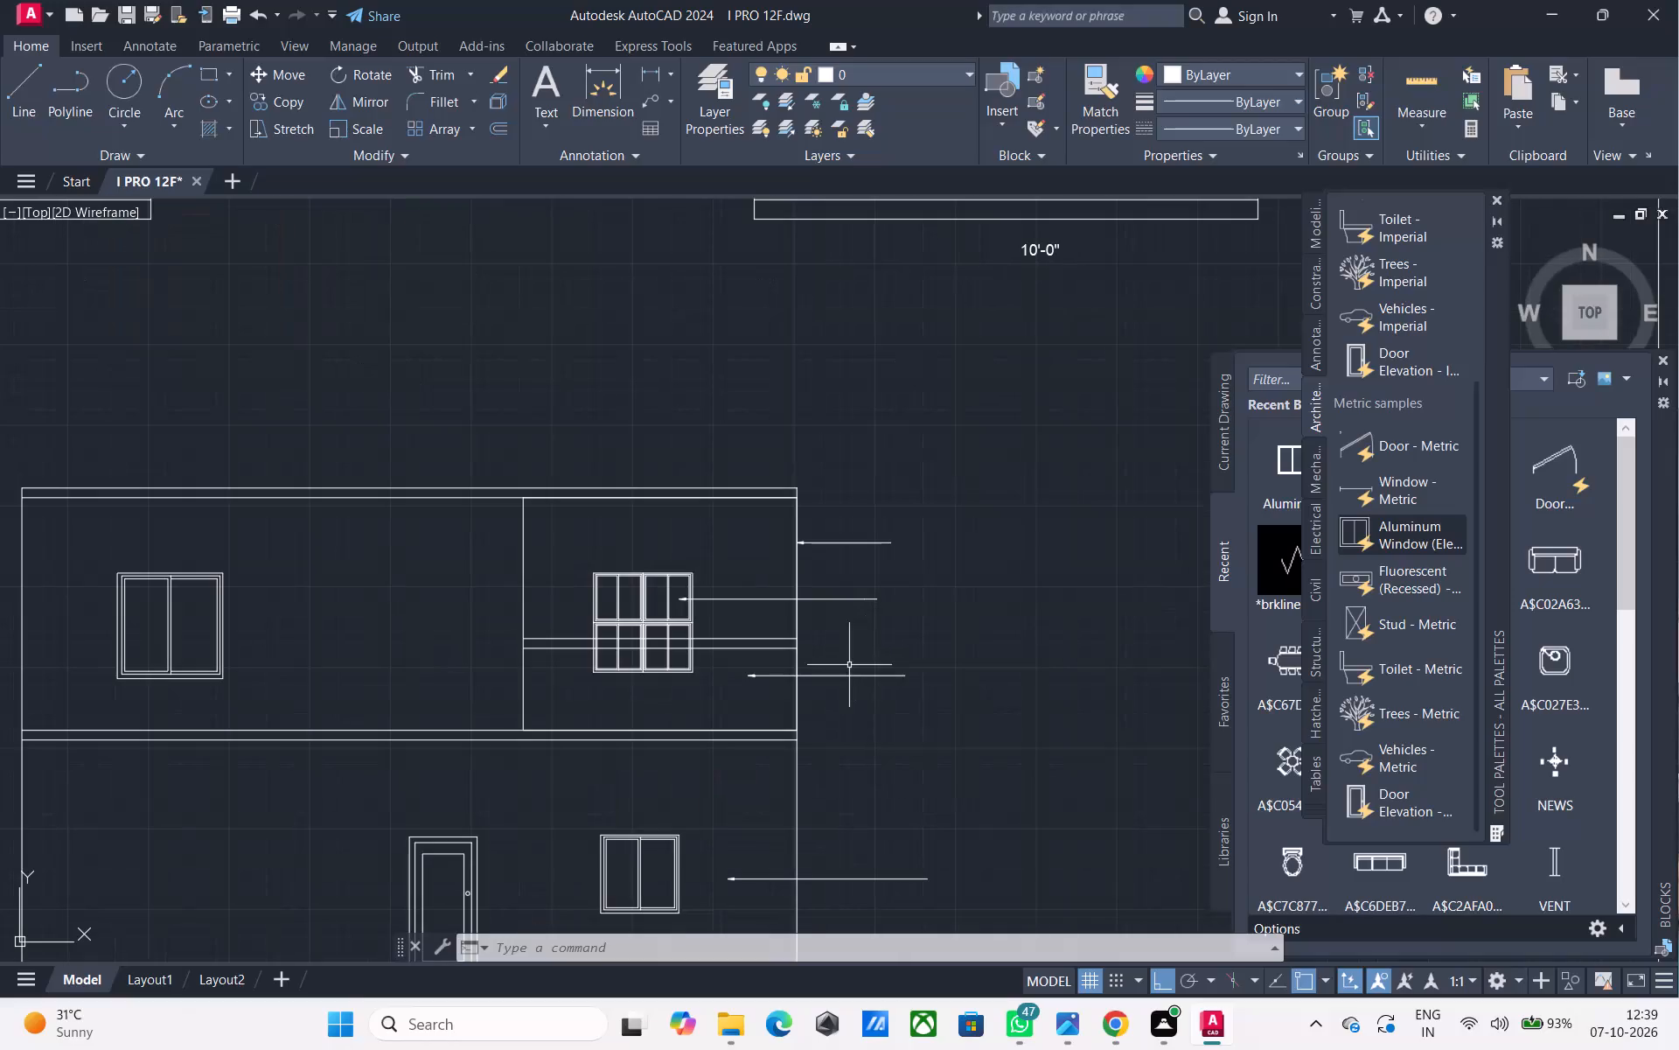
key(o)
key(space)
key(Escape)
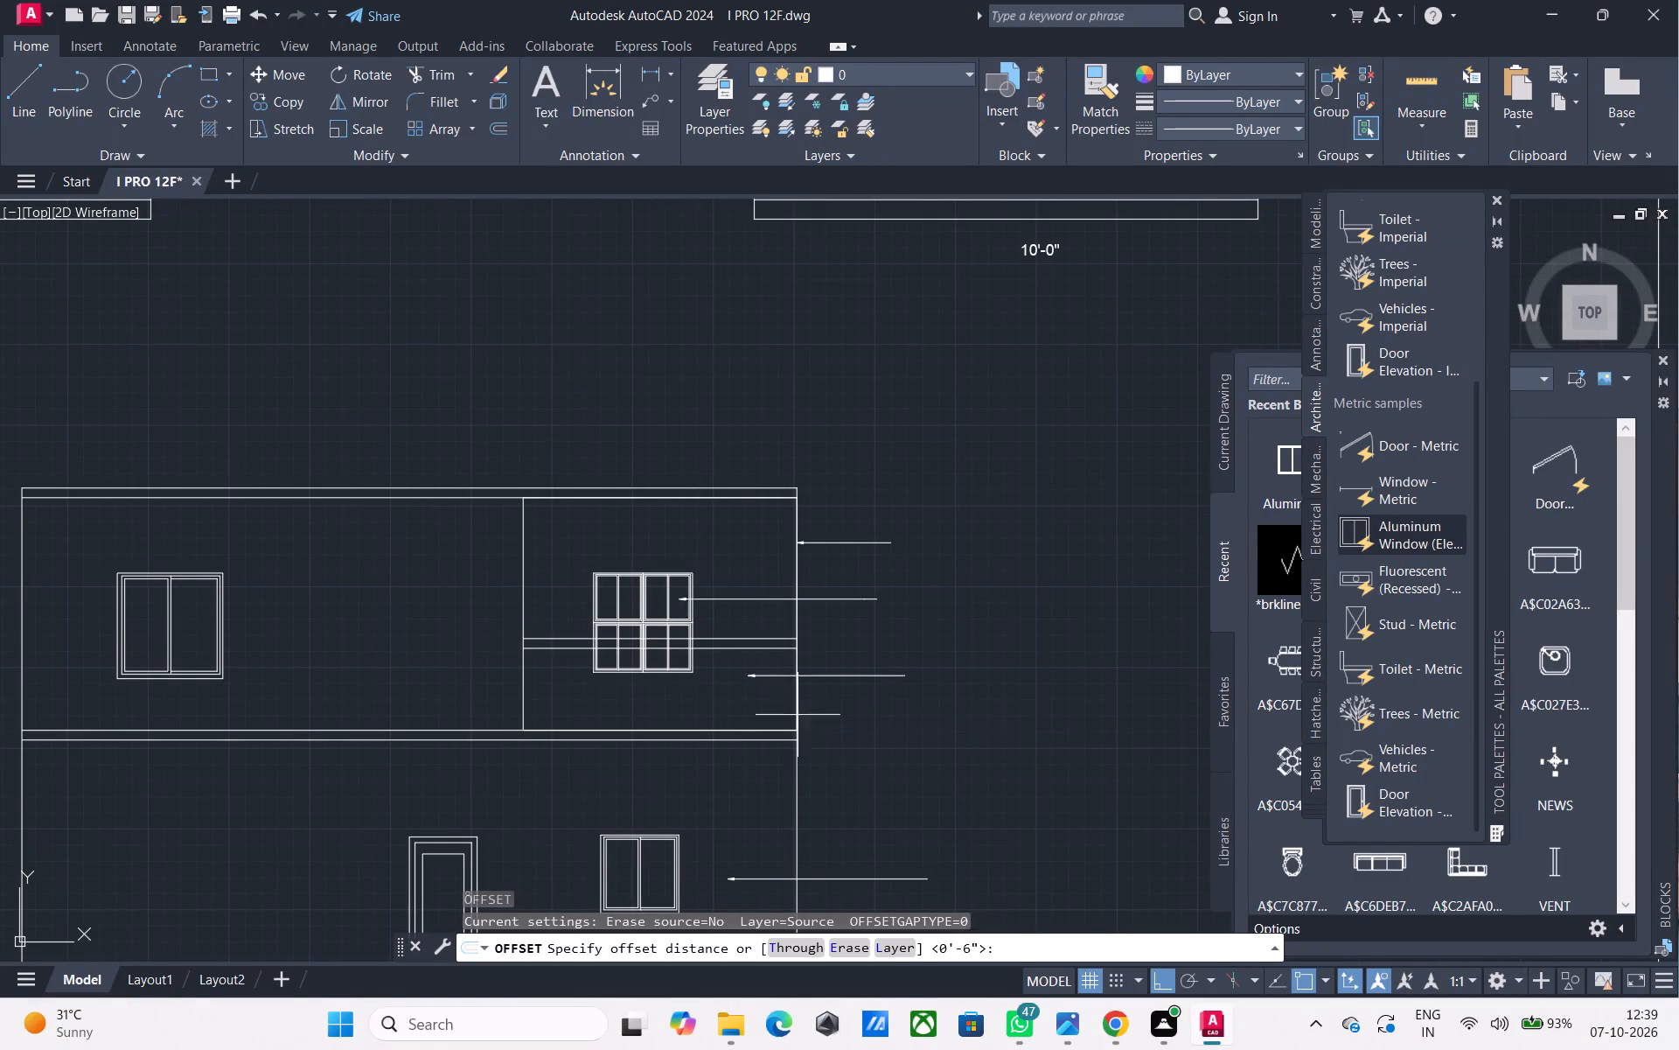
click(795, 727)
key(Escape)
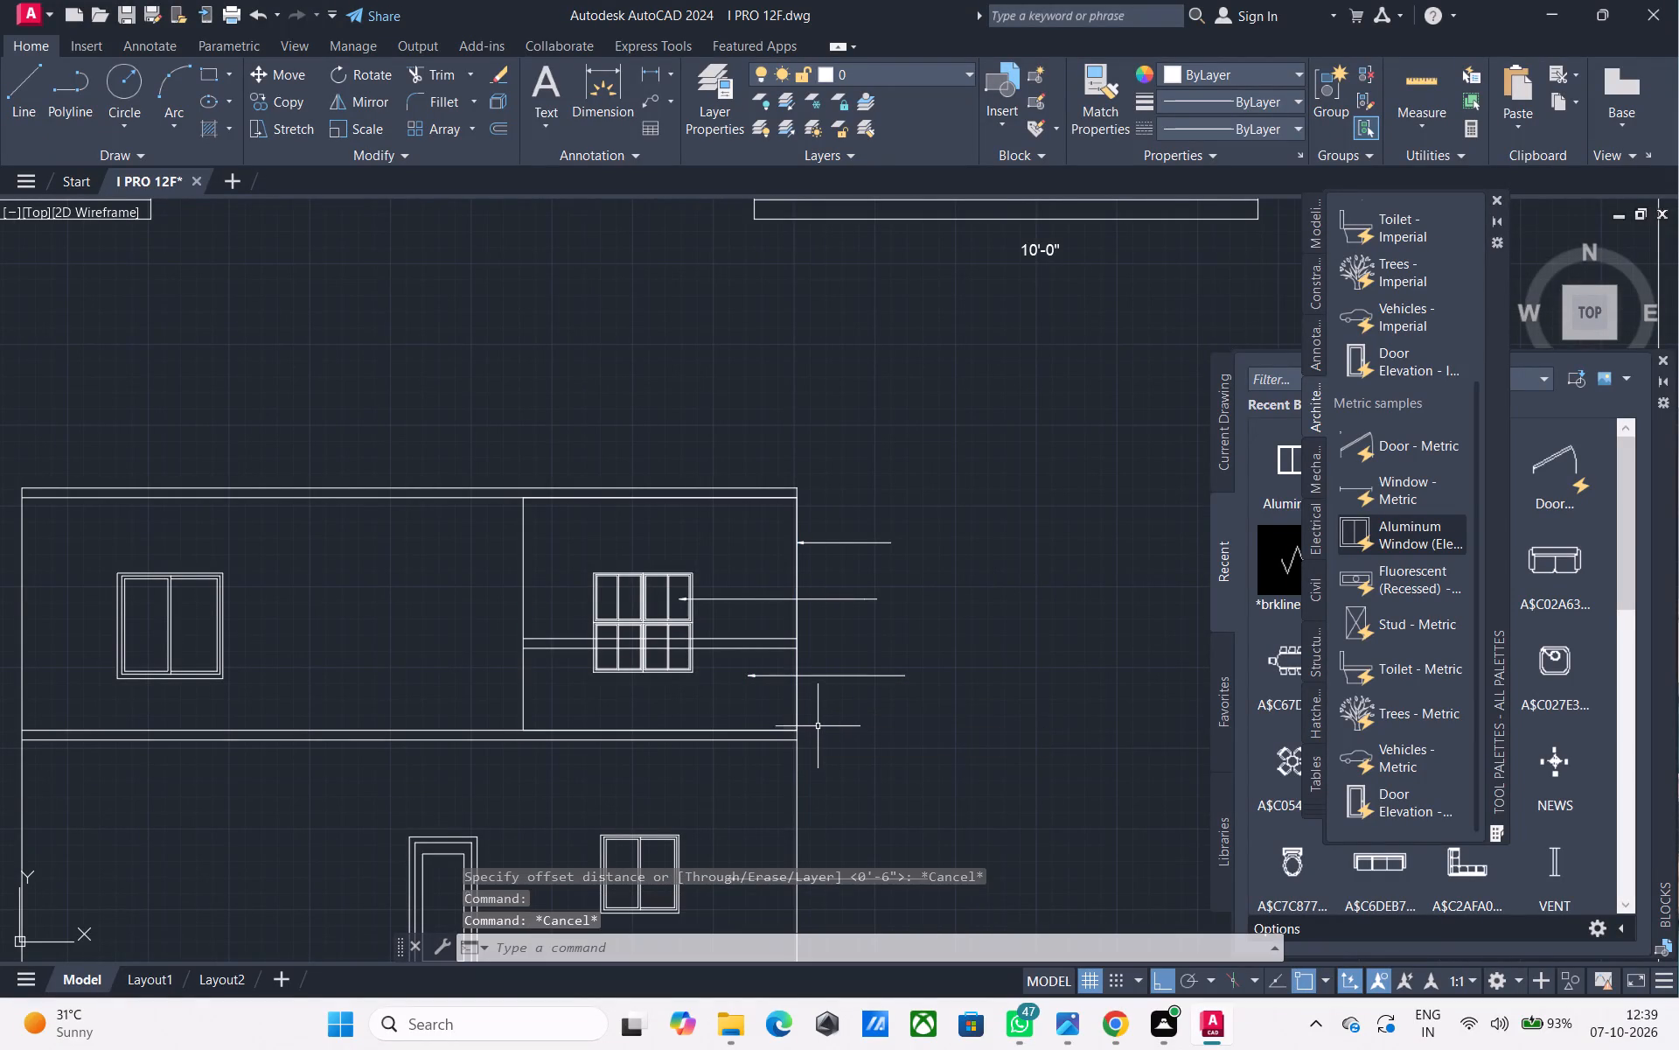
Draw a vertical line along the upper storey's right wall from the floor band's top edge to the roof band's underside.
middle_drag(805, 709, 797, 766)
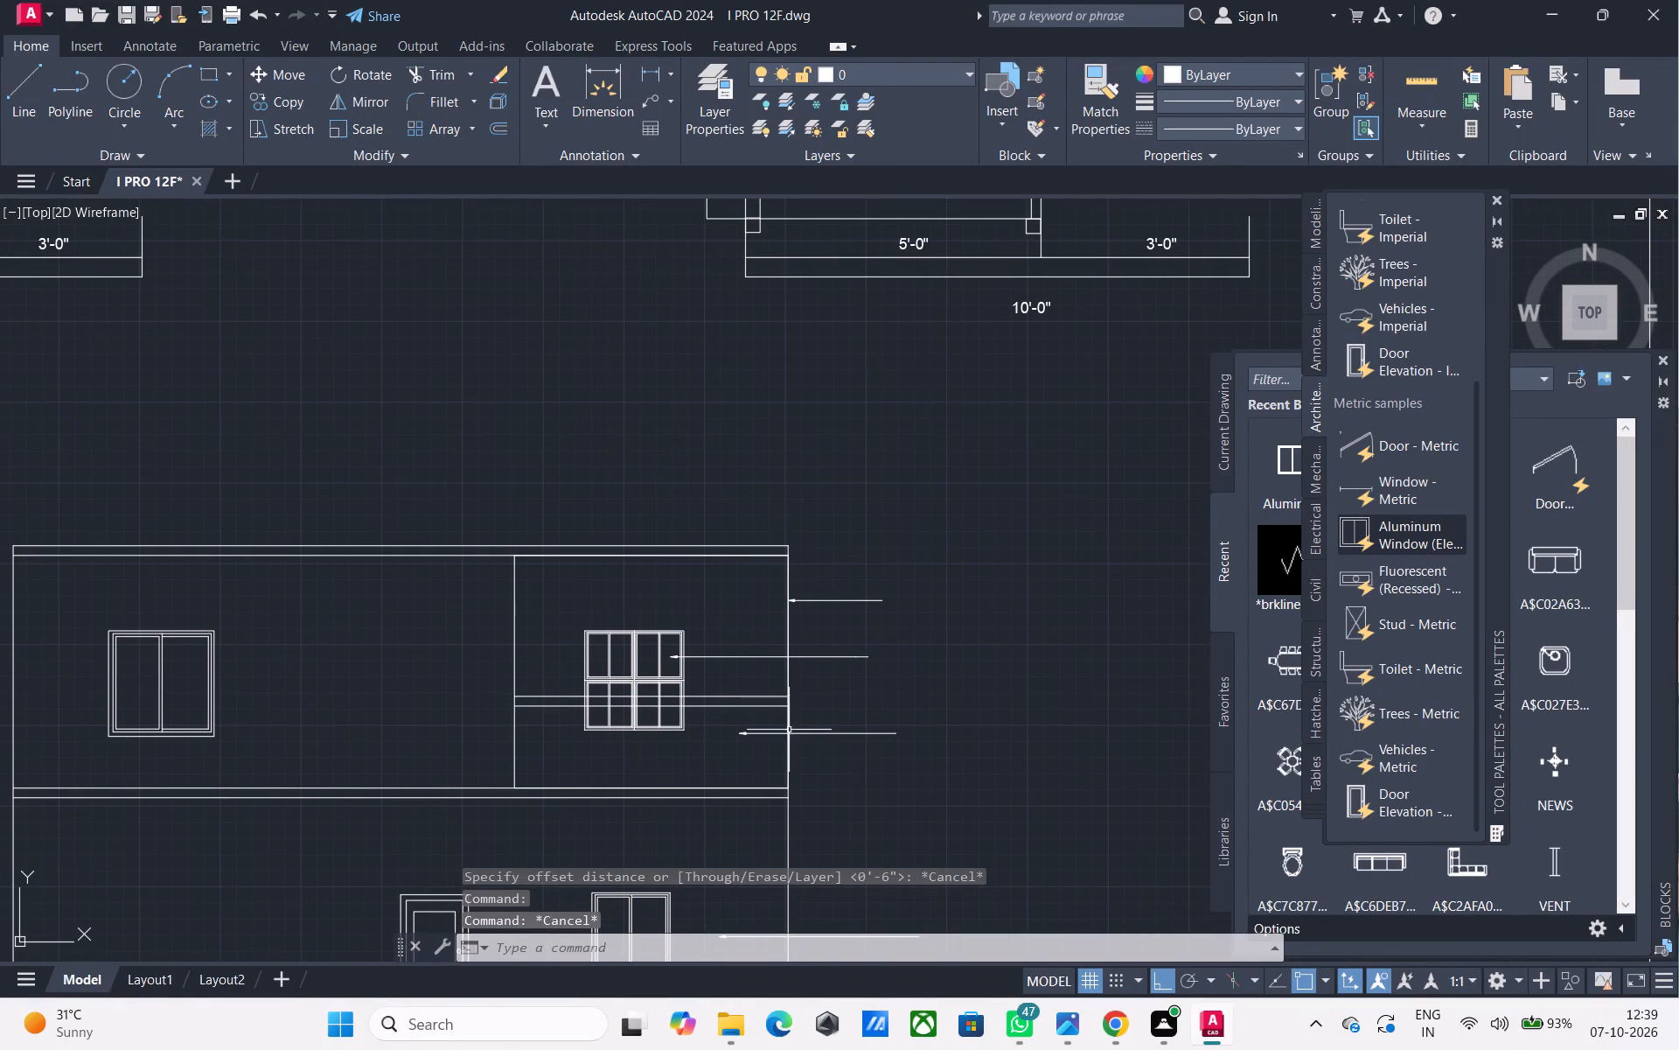
scroll(799, 781, up, 4)
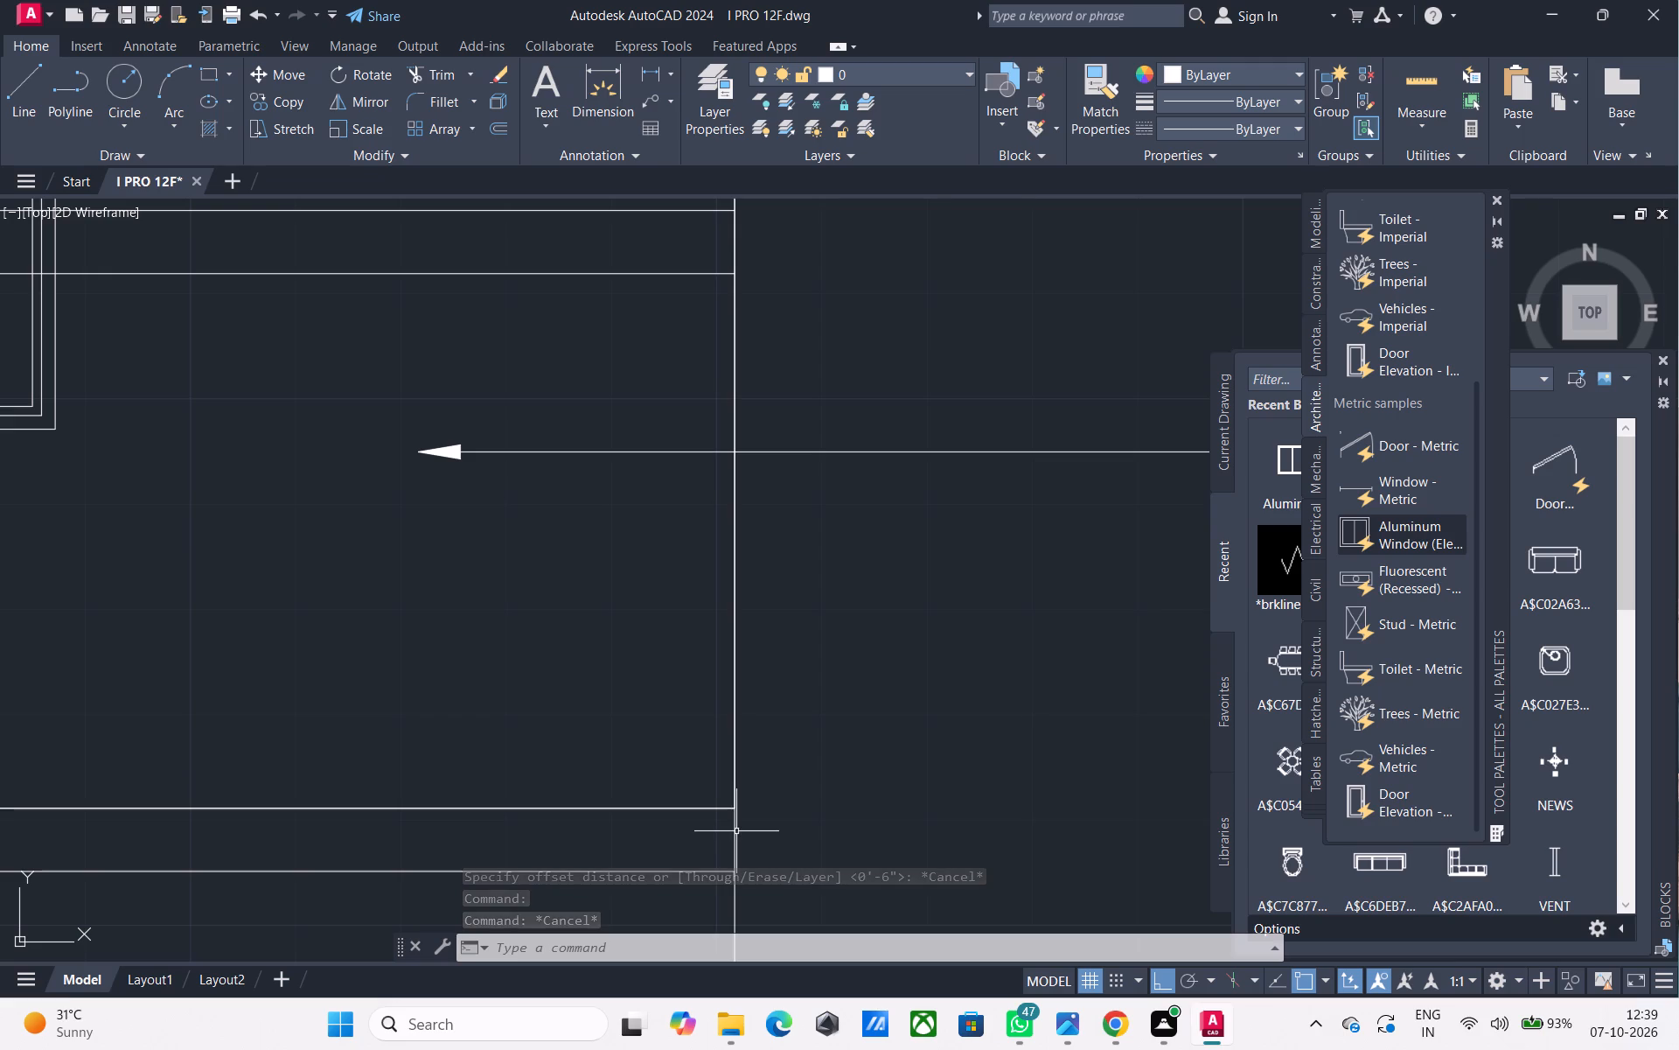
key(l)
key(space)
click(733, 815)
scroll(741, 591, down, 2)
middle_drag(744, 590, 779, 880)
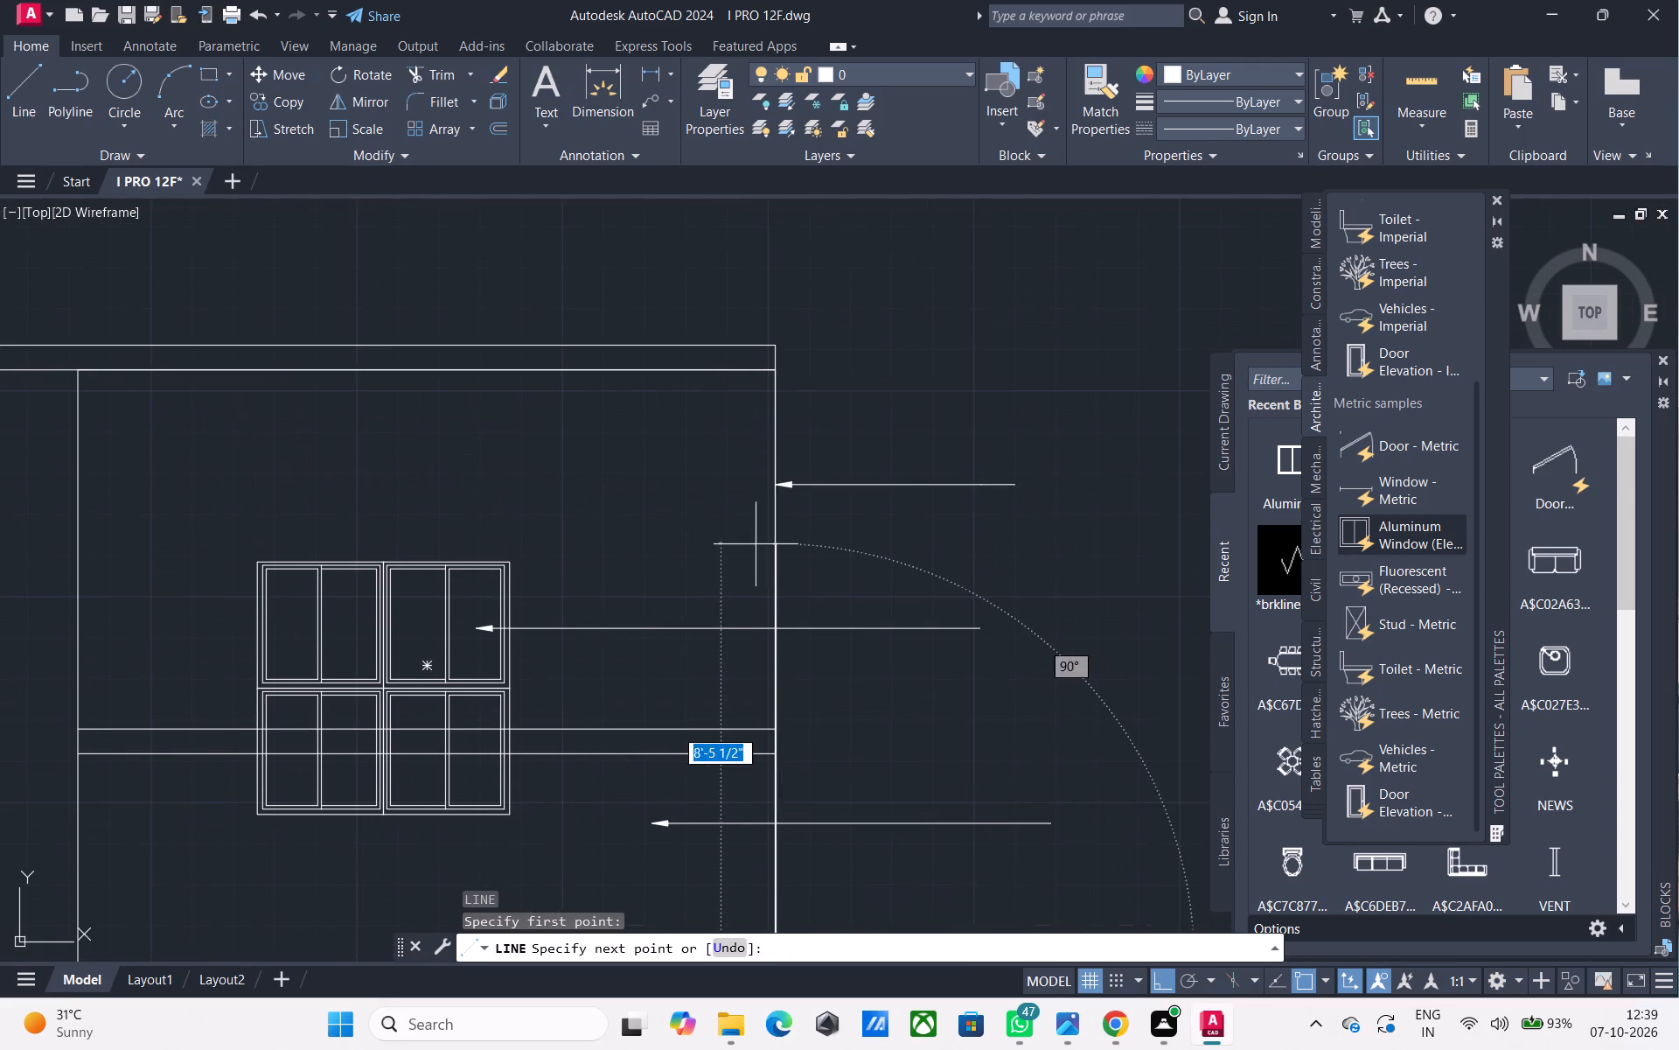
click(776, 373)
key(space)
Offset the upper storey's right wall line 9" outward.
click(775, 405)
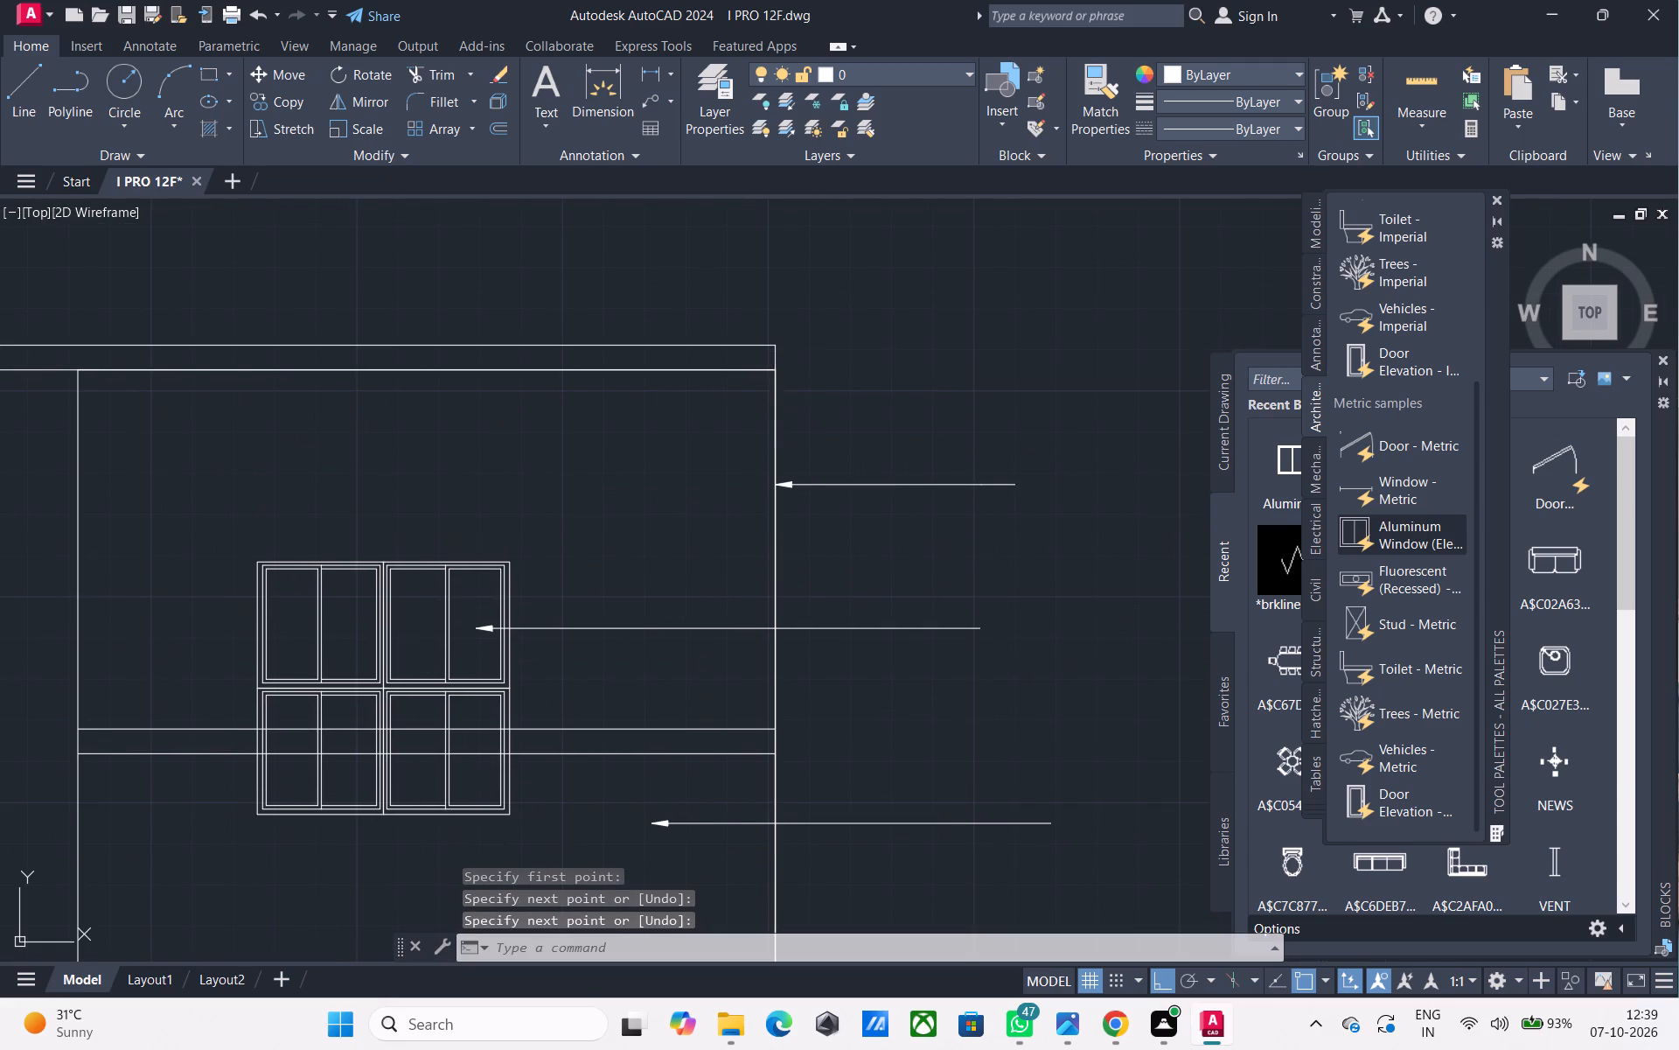
text(O)
key(space)
scroll(768, 413, down, 1)
middle_drag(767, 416, 719, 324)
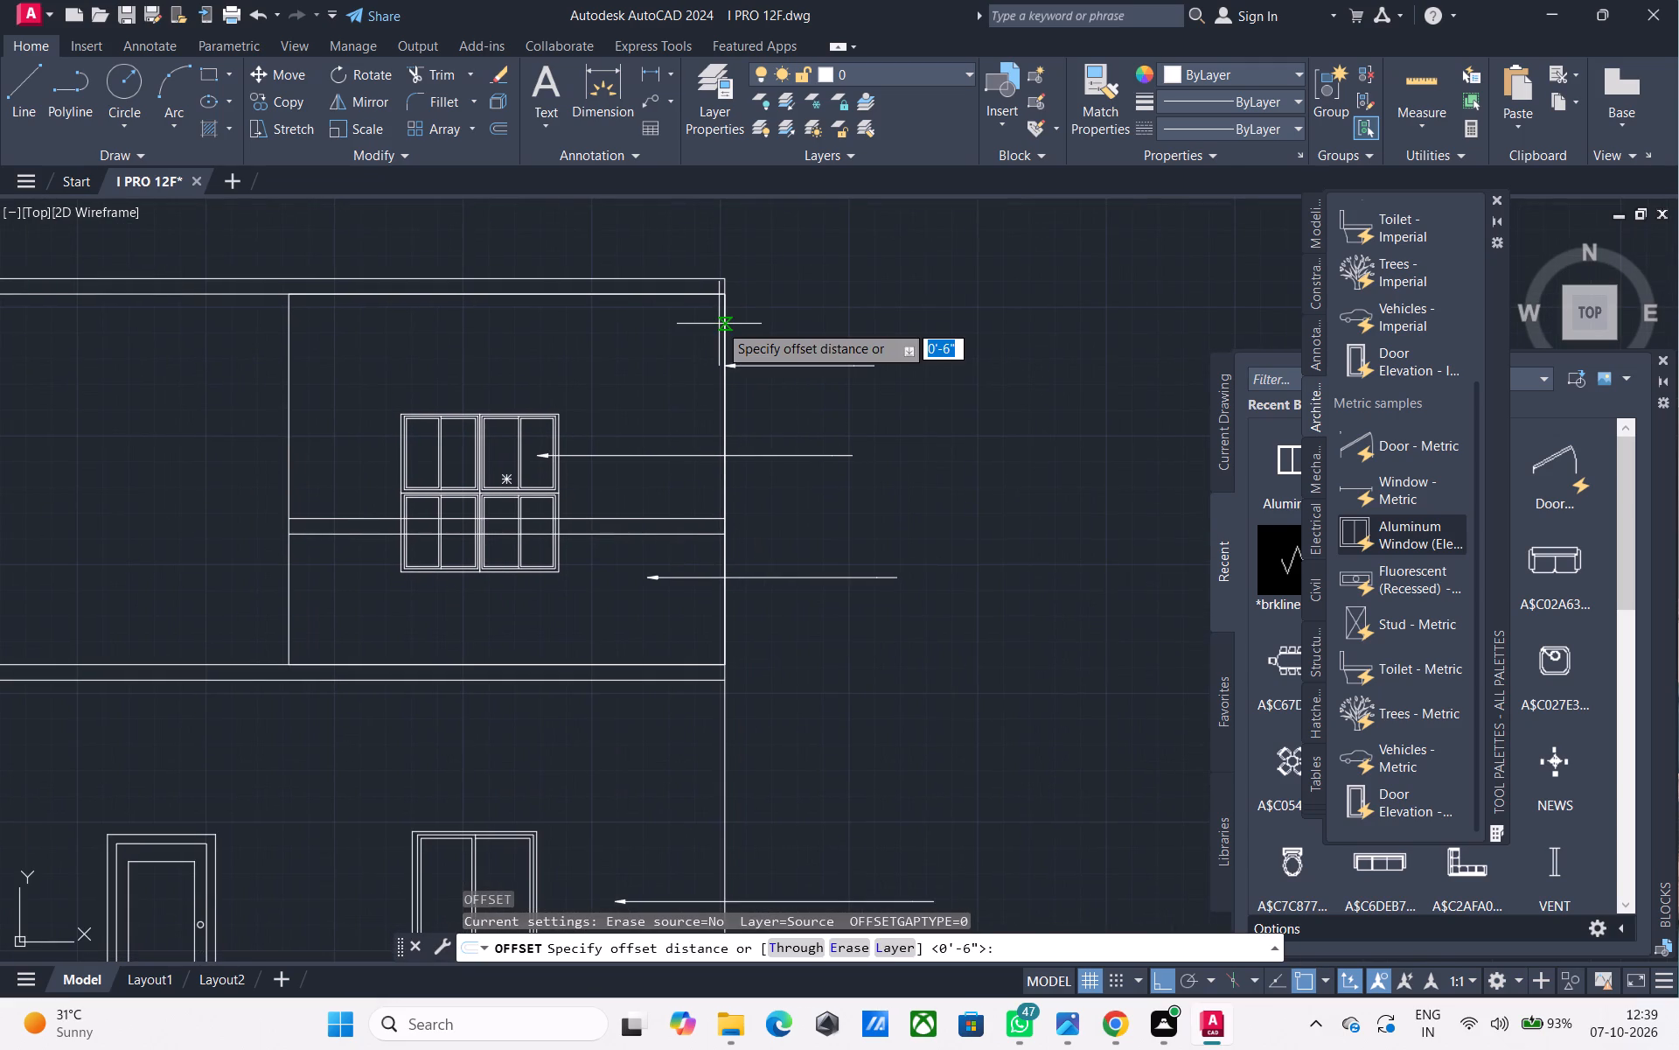
text(9")
key(Return)
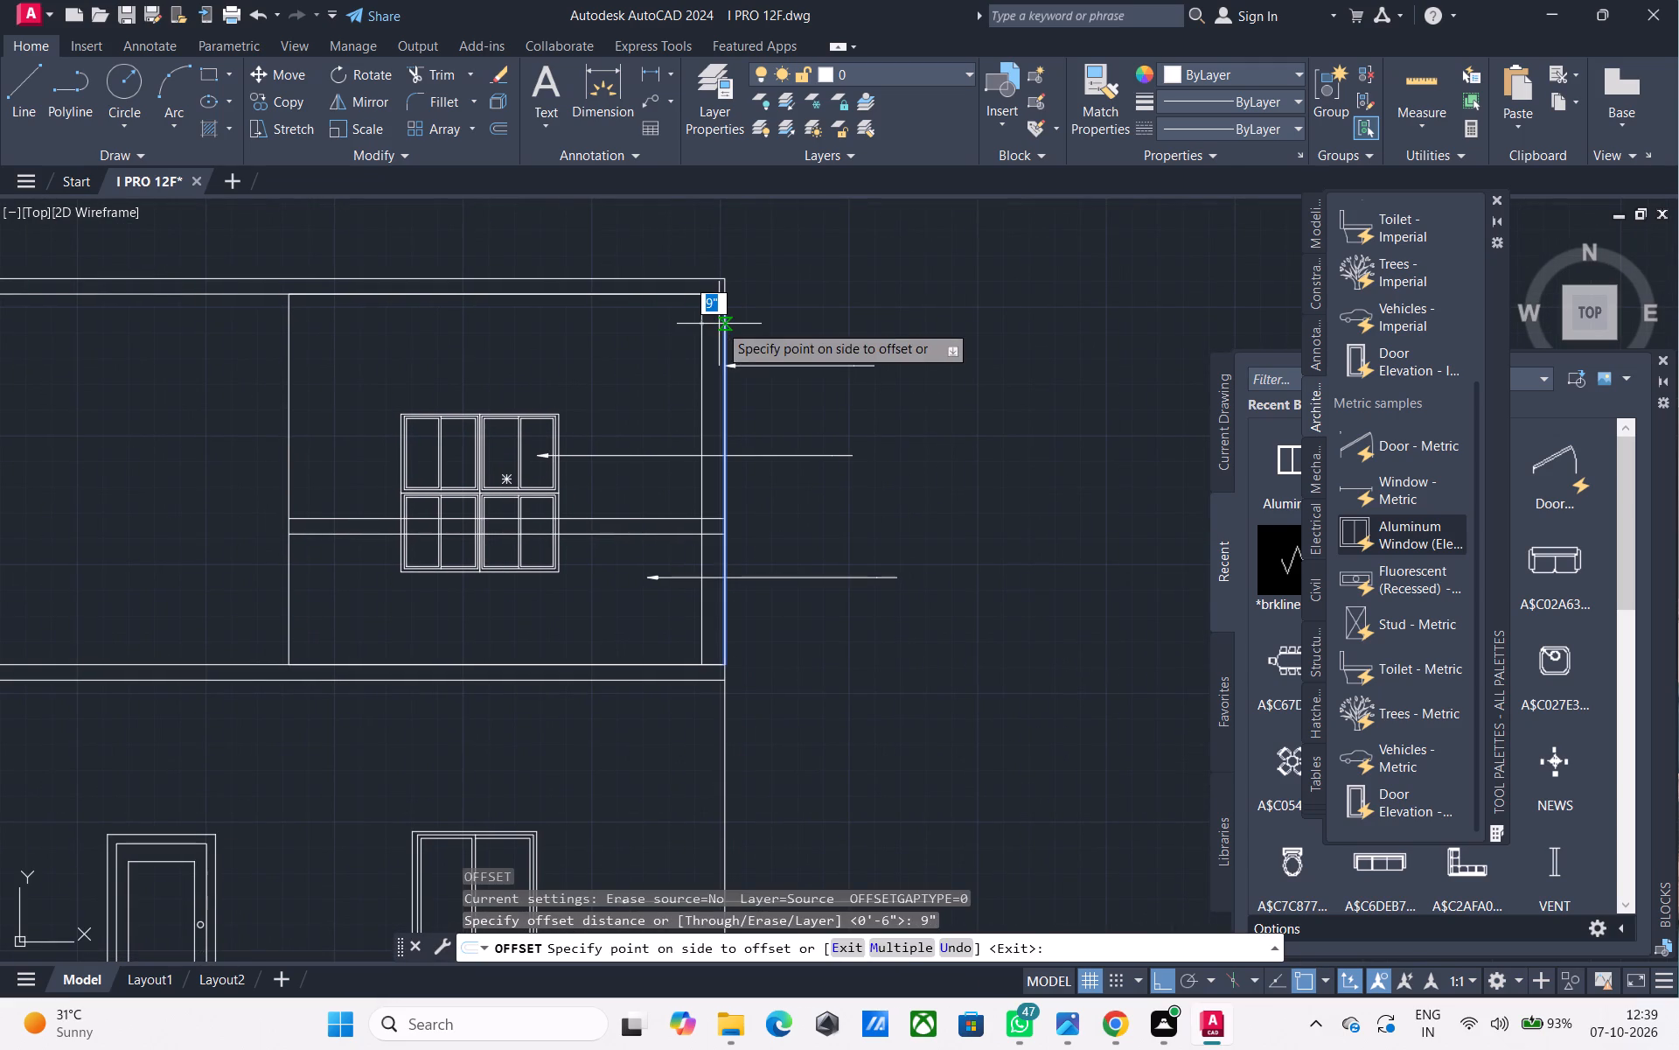
click(942, 355)
key(Escape)
Extend the roof band's underside and the floor band's top line out to the offset wall line.
text(EX)
key(space)
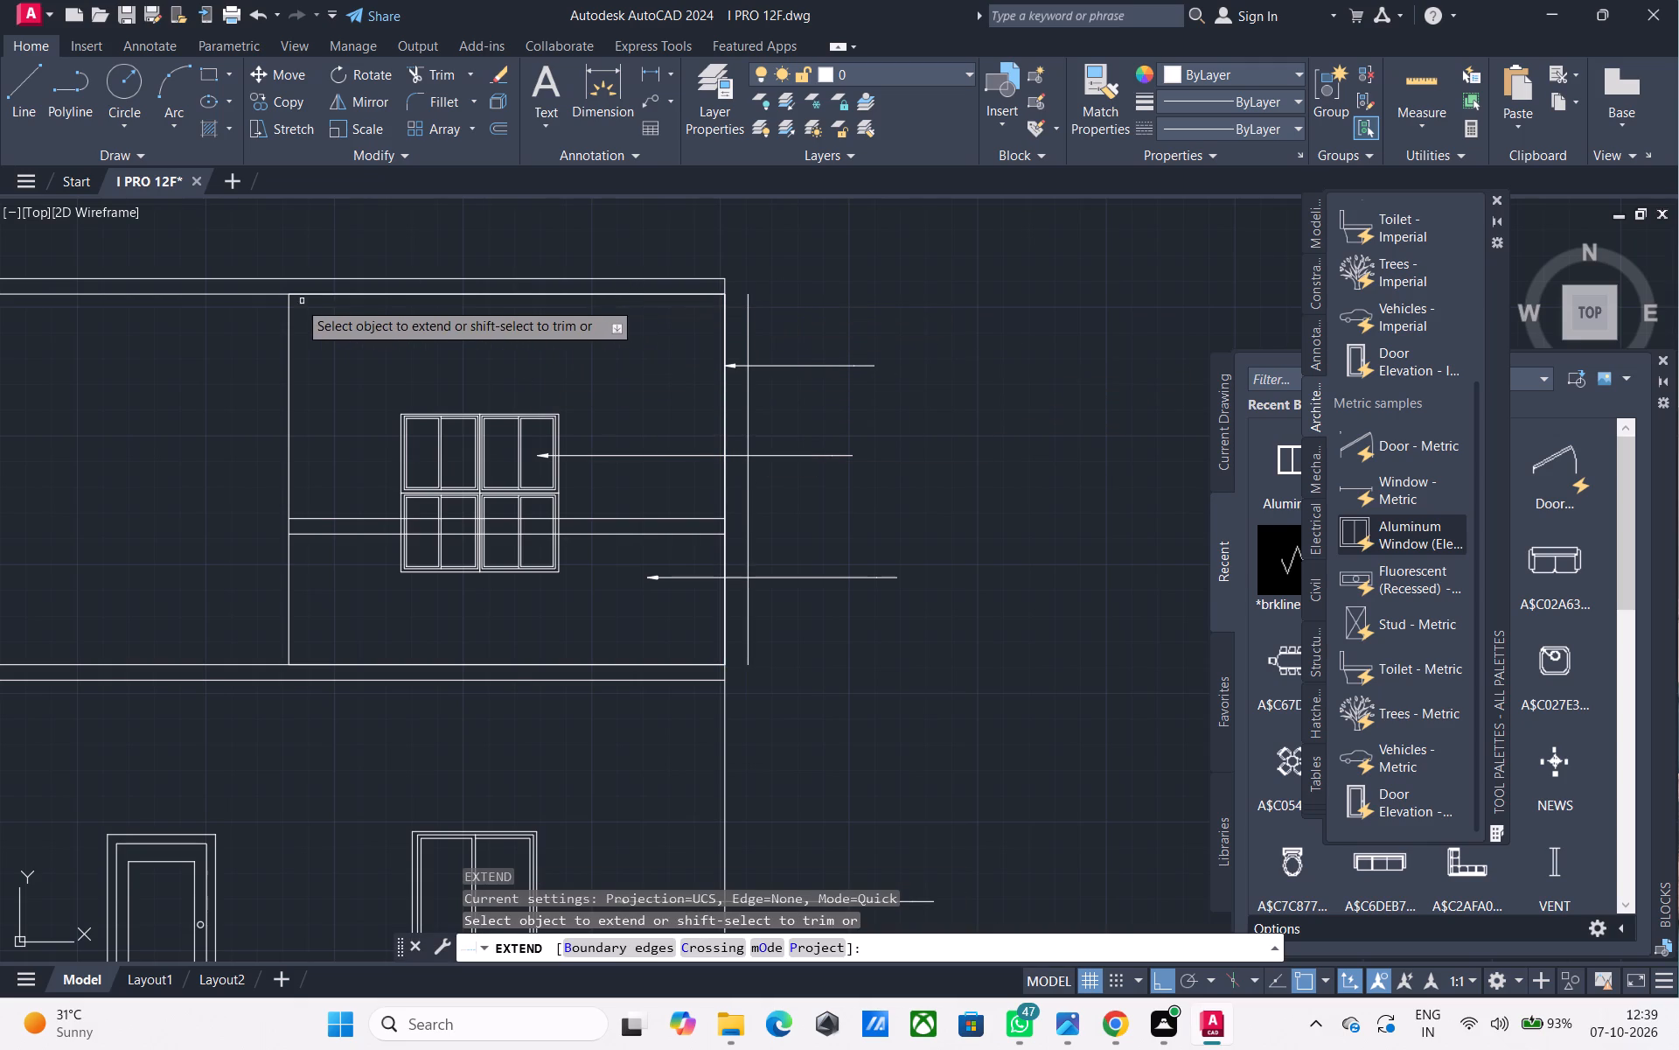
click(276, 293)
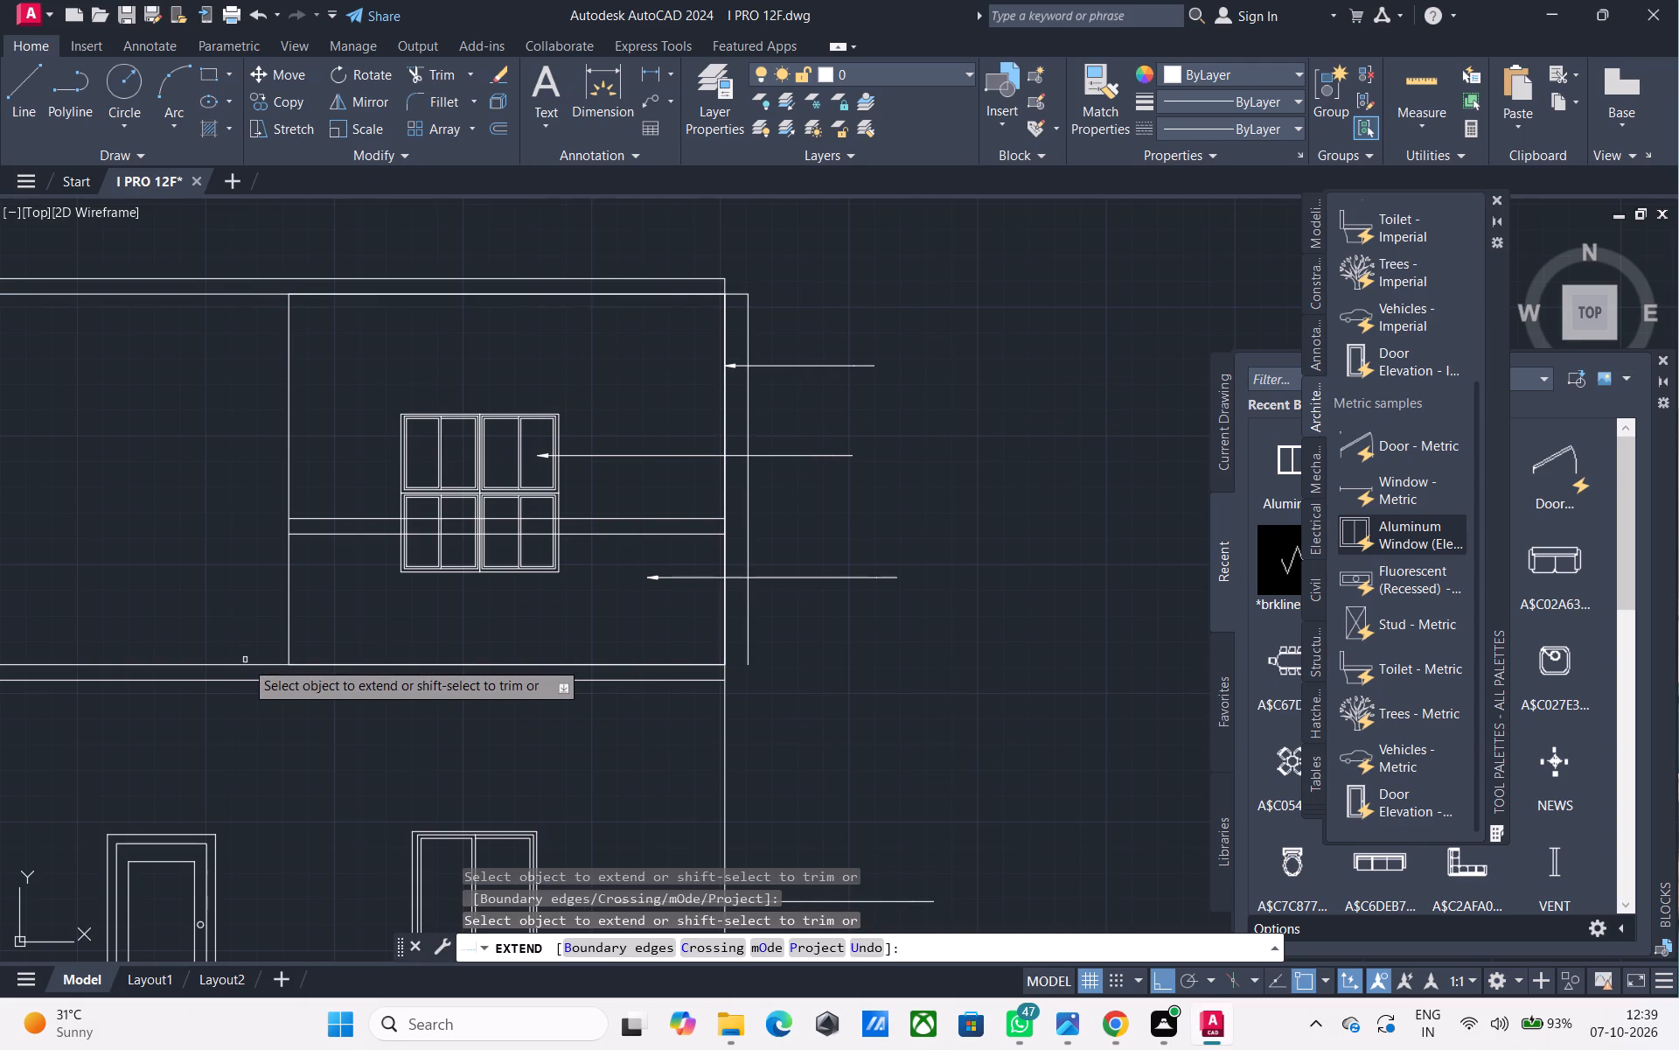
click(247, 665)
key(space)
scroll(342, 574, down, 2)
middle_drag(356, 574, 617, 578)
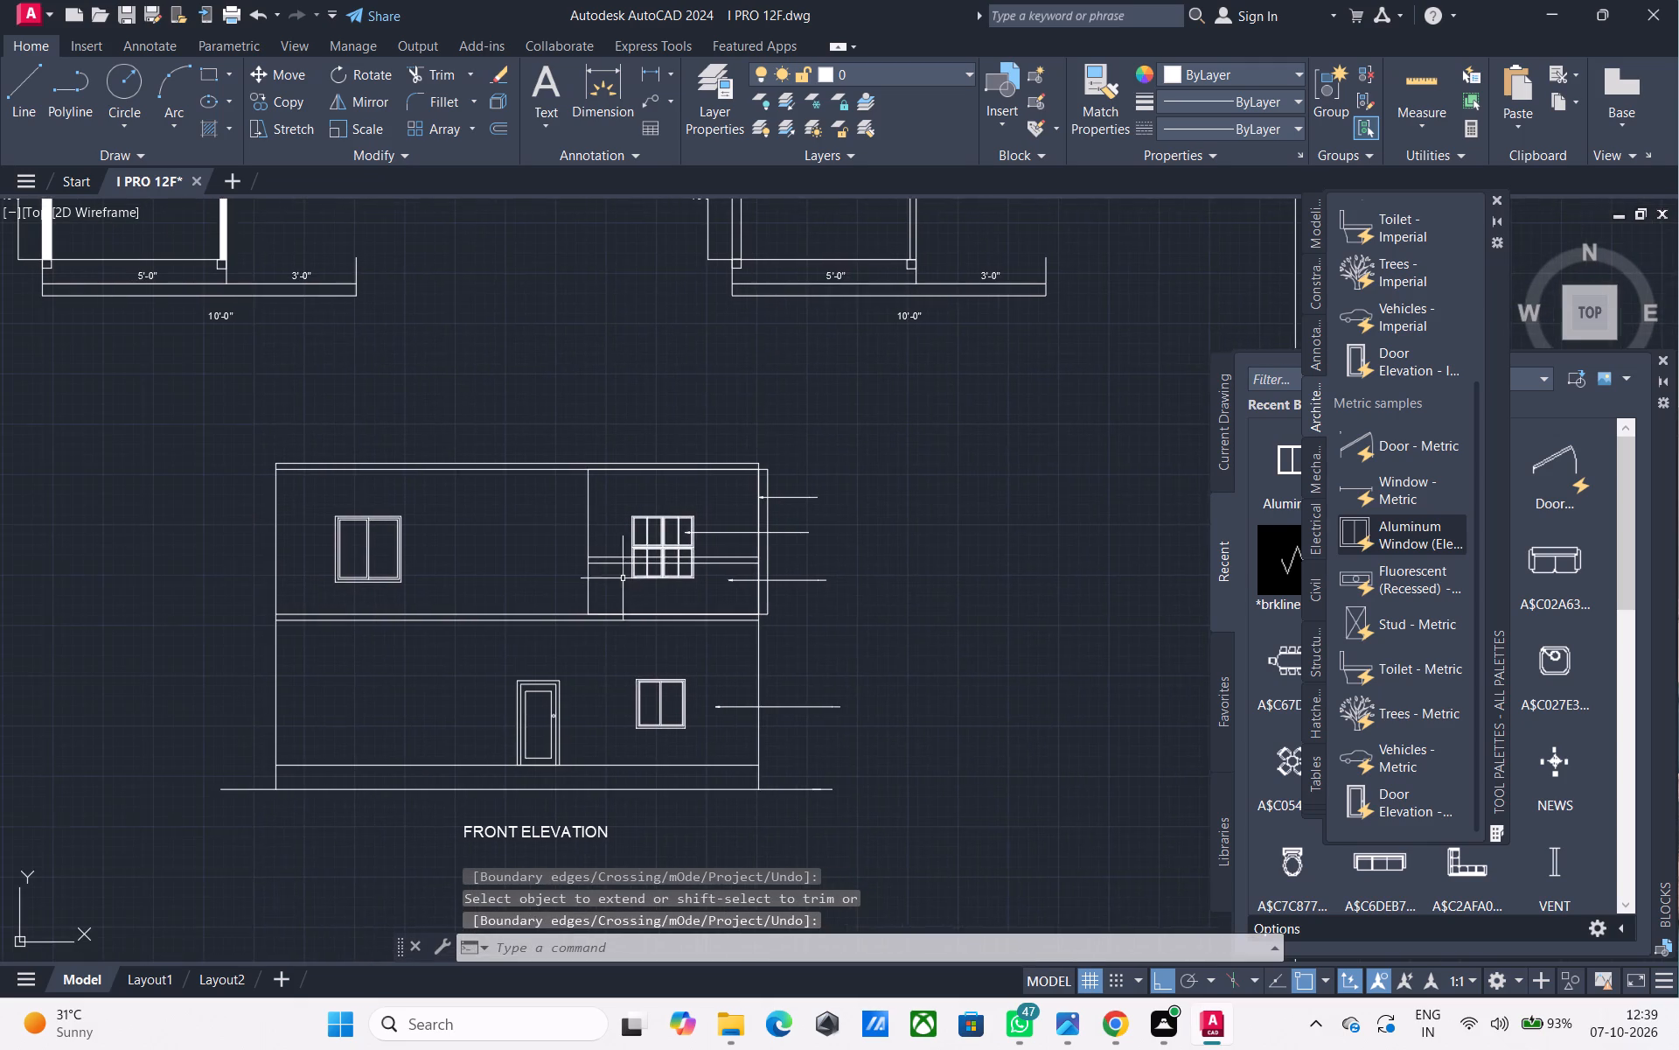
middle_drag(718, 516, 756, 529)
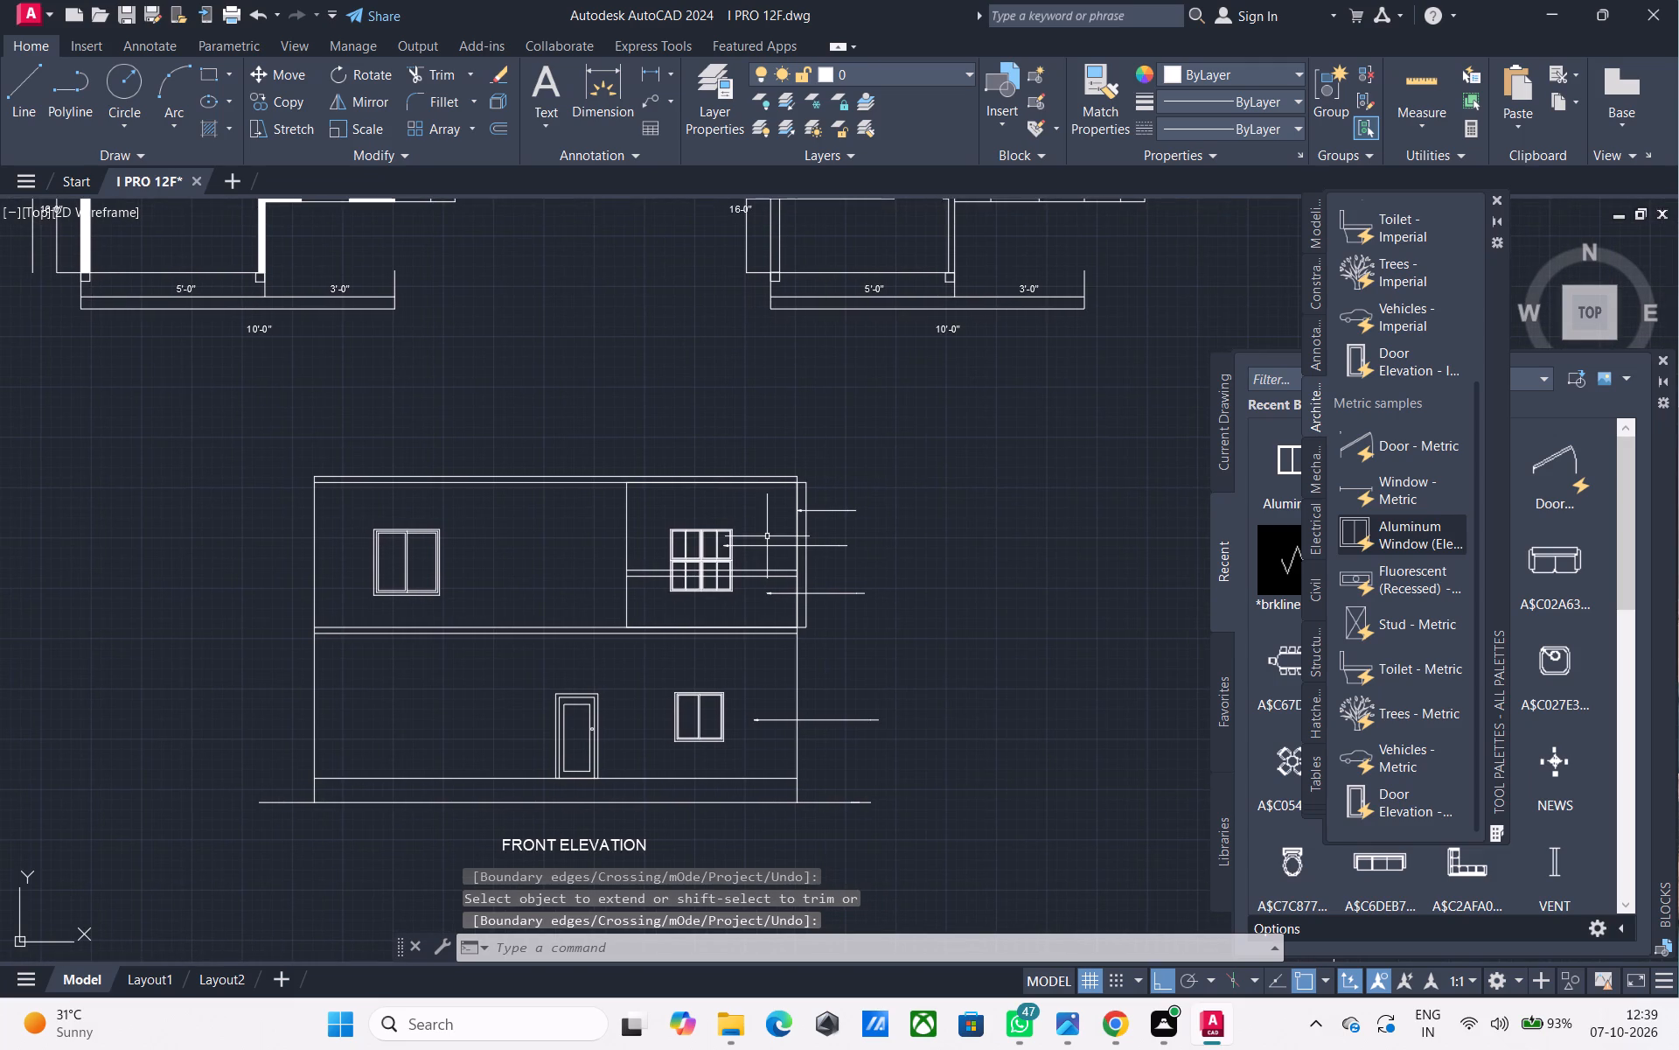
Draw lines extending the roof band's top edge past the right wall and down to the offset line's upper end.
text(L)
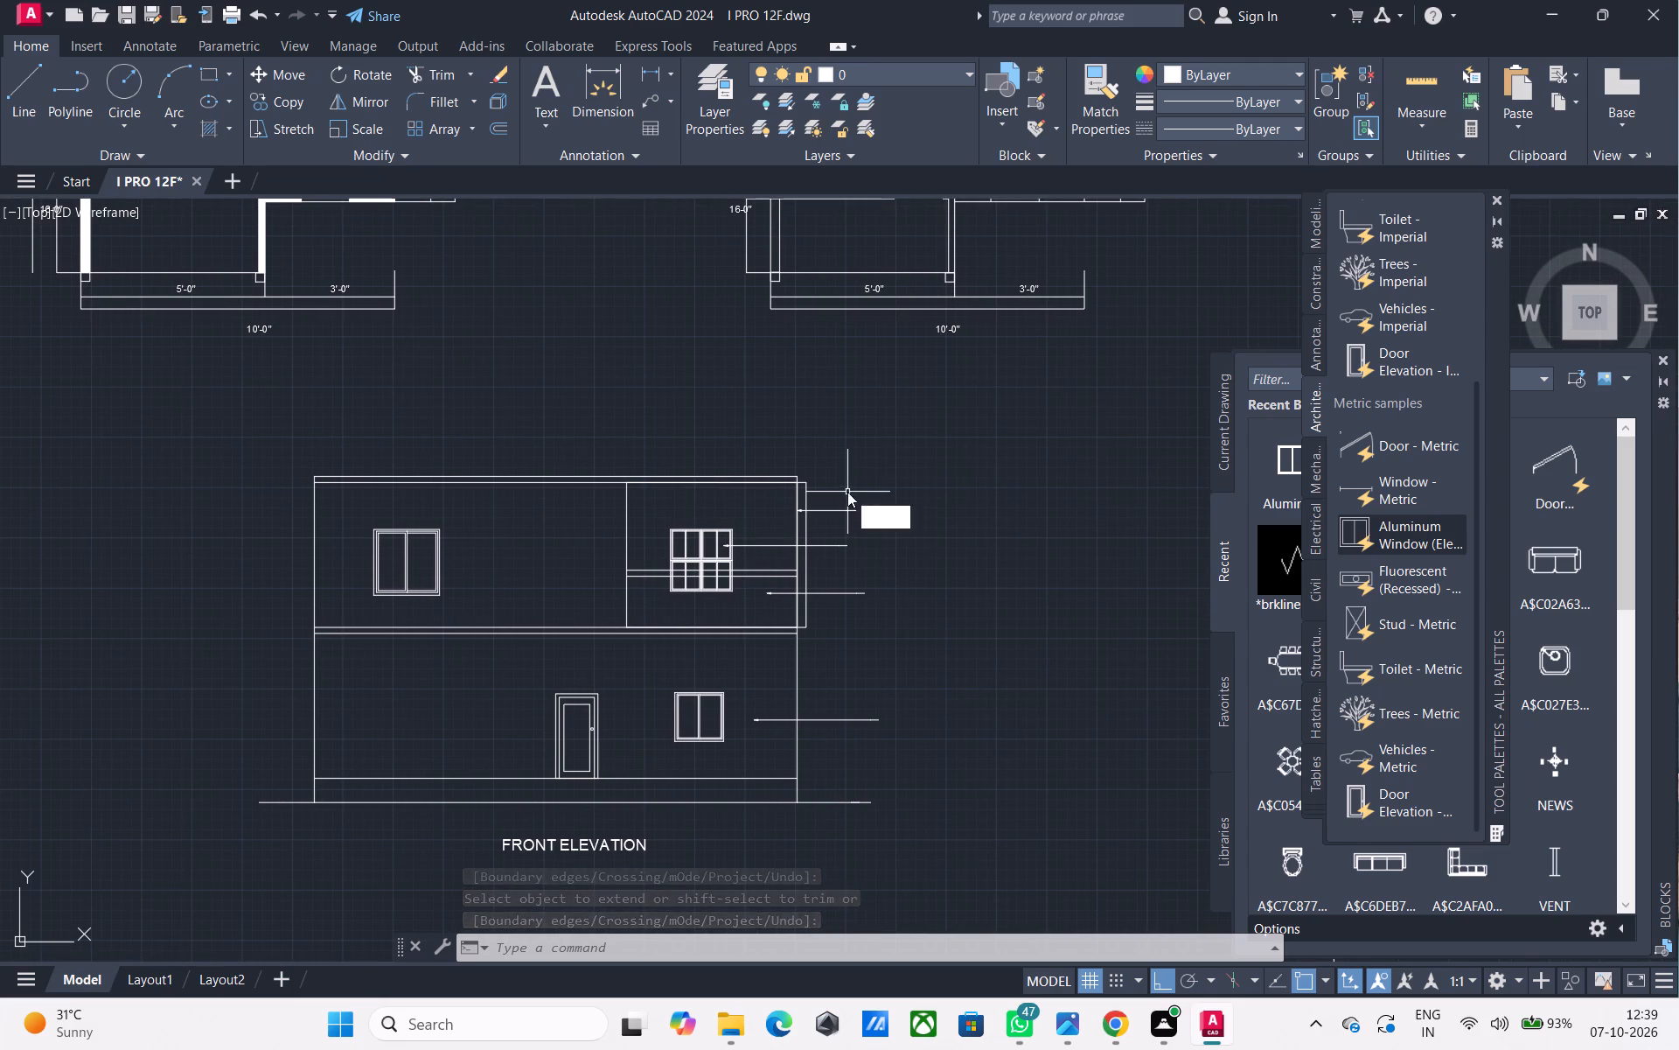
key(space)
scroll(796, 485, up, 3)
click(795, 456)
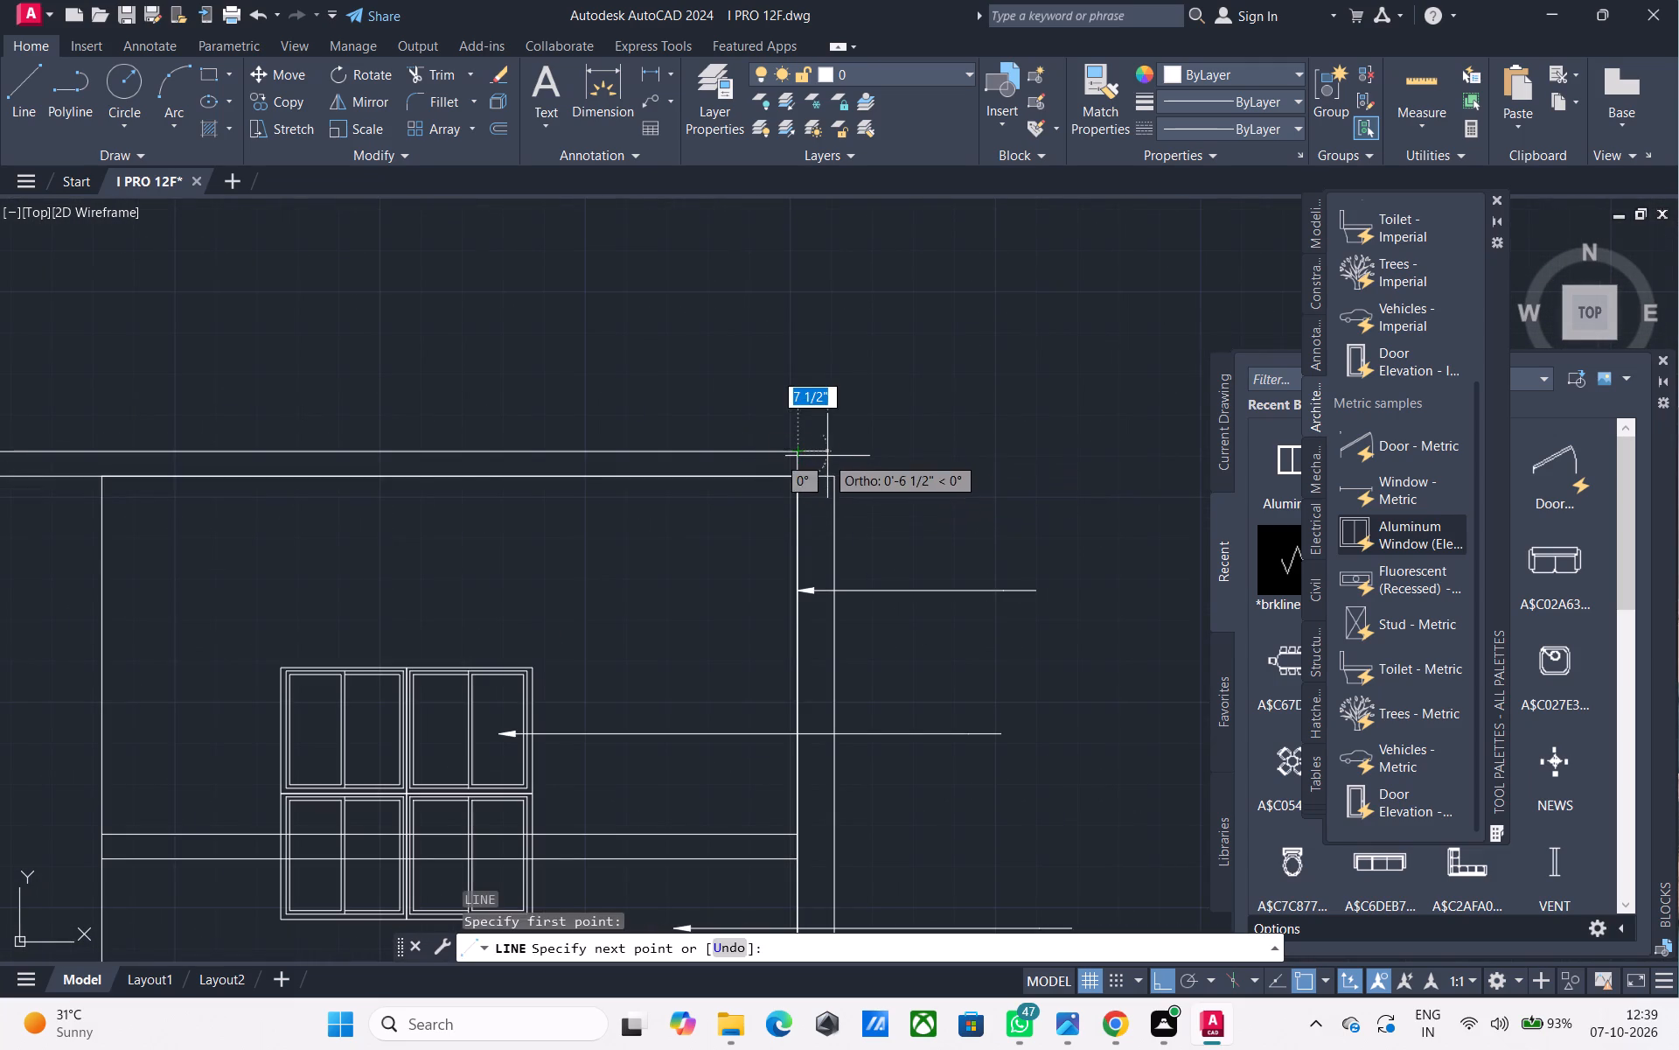
click(838, 454)
click(833, 475)
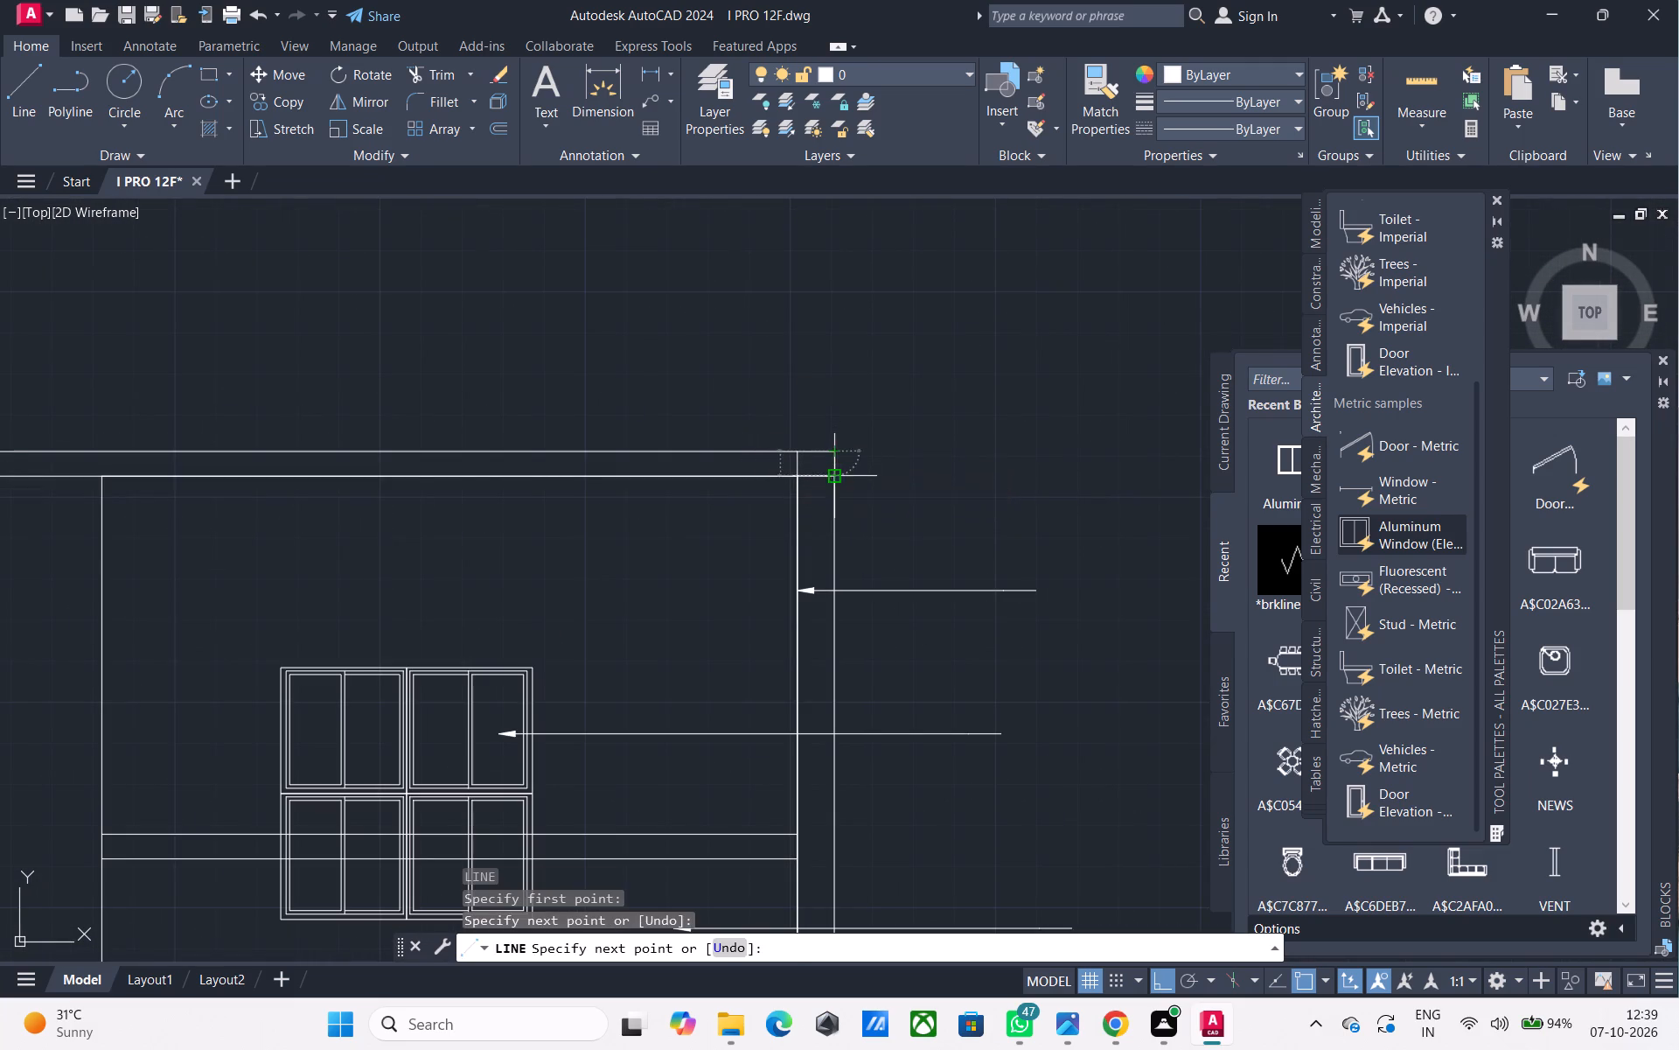
key(Escape)
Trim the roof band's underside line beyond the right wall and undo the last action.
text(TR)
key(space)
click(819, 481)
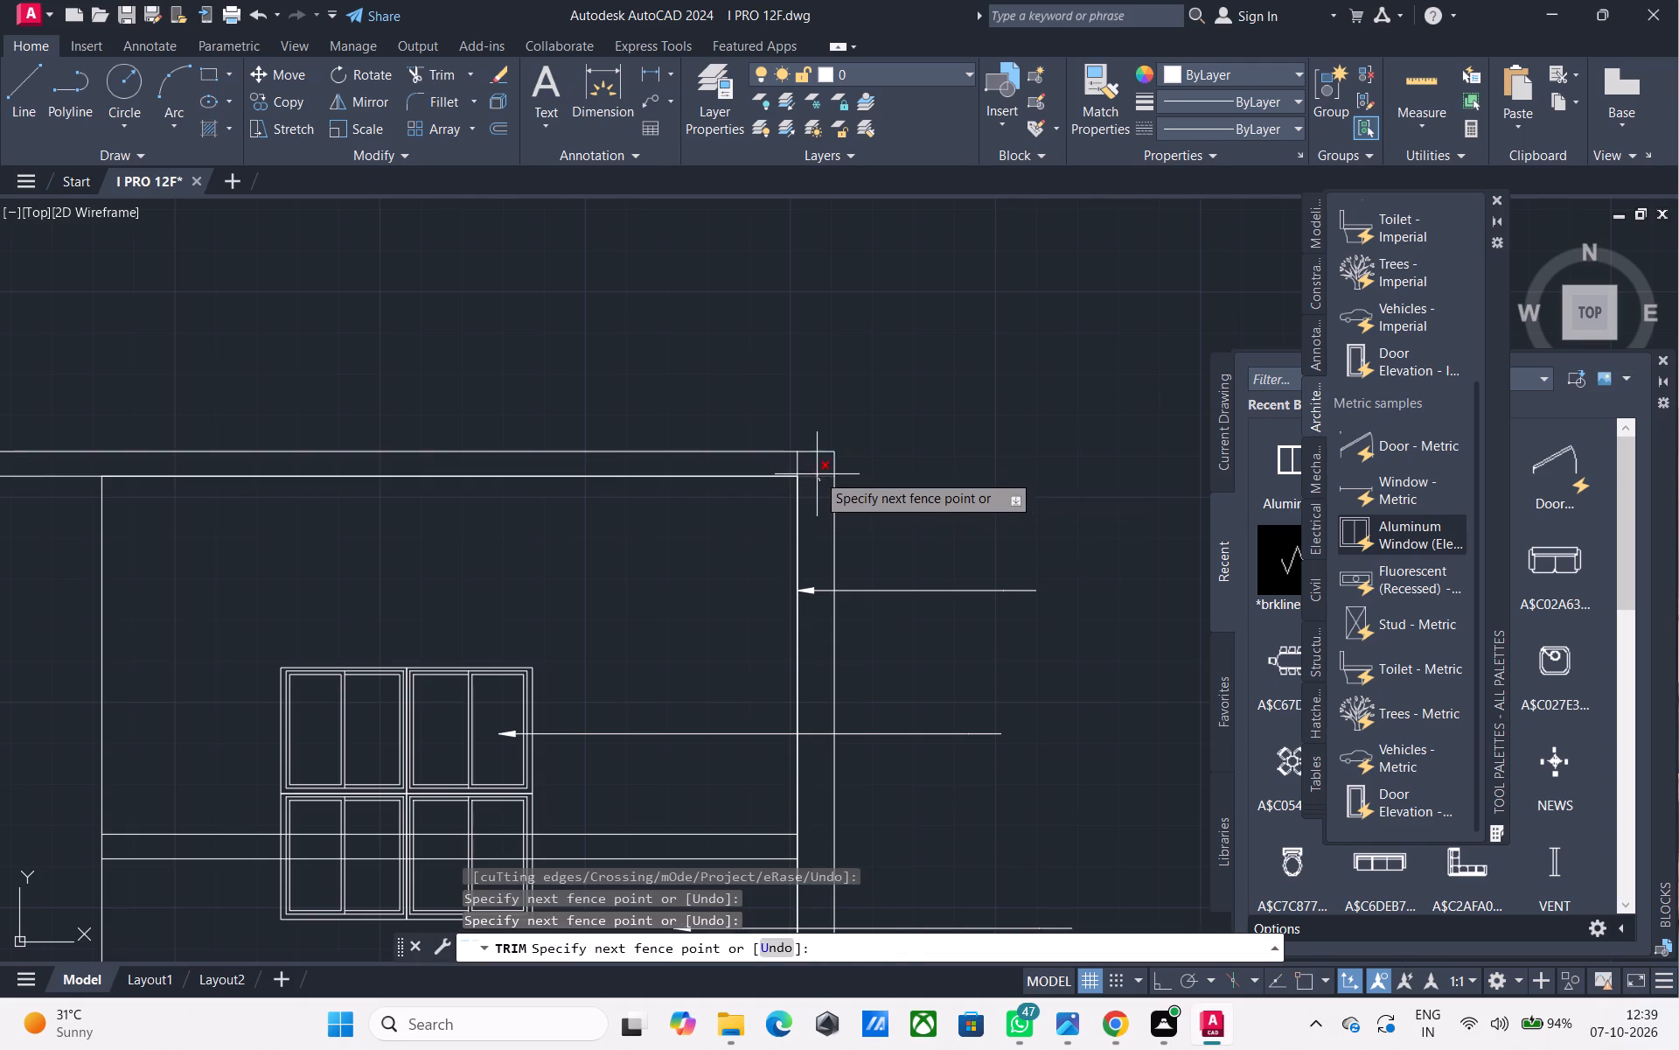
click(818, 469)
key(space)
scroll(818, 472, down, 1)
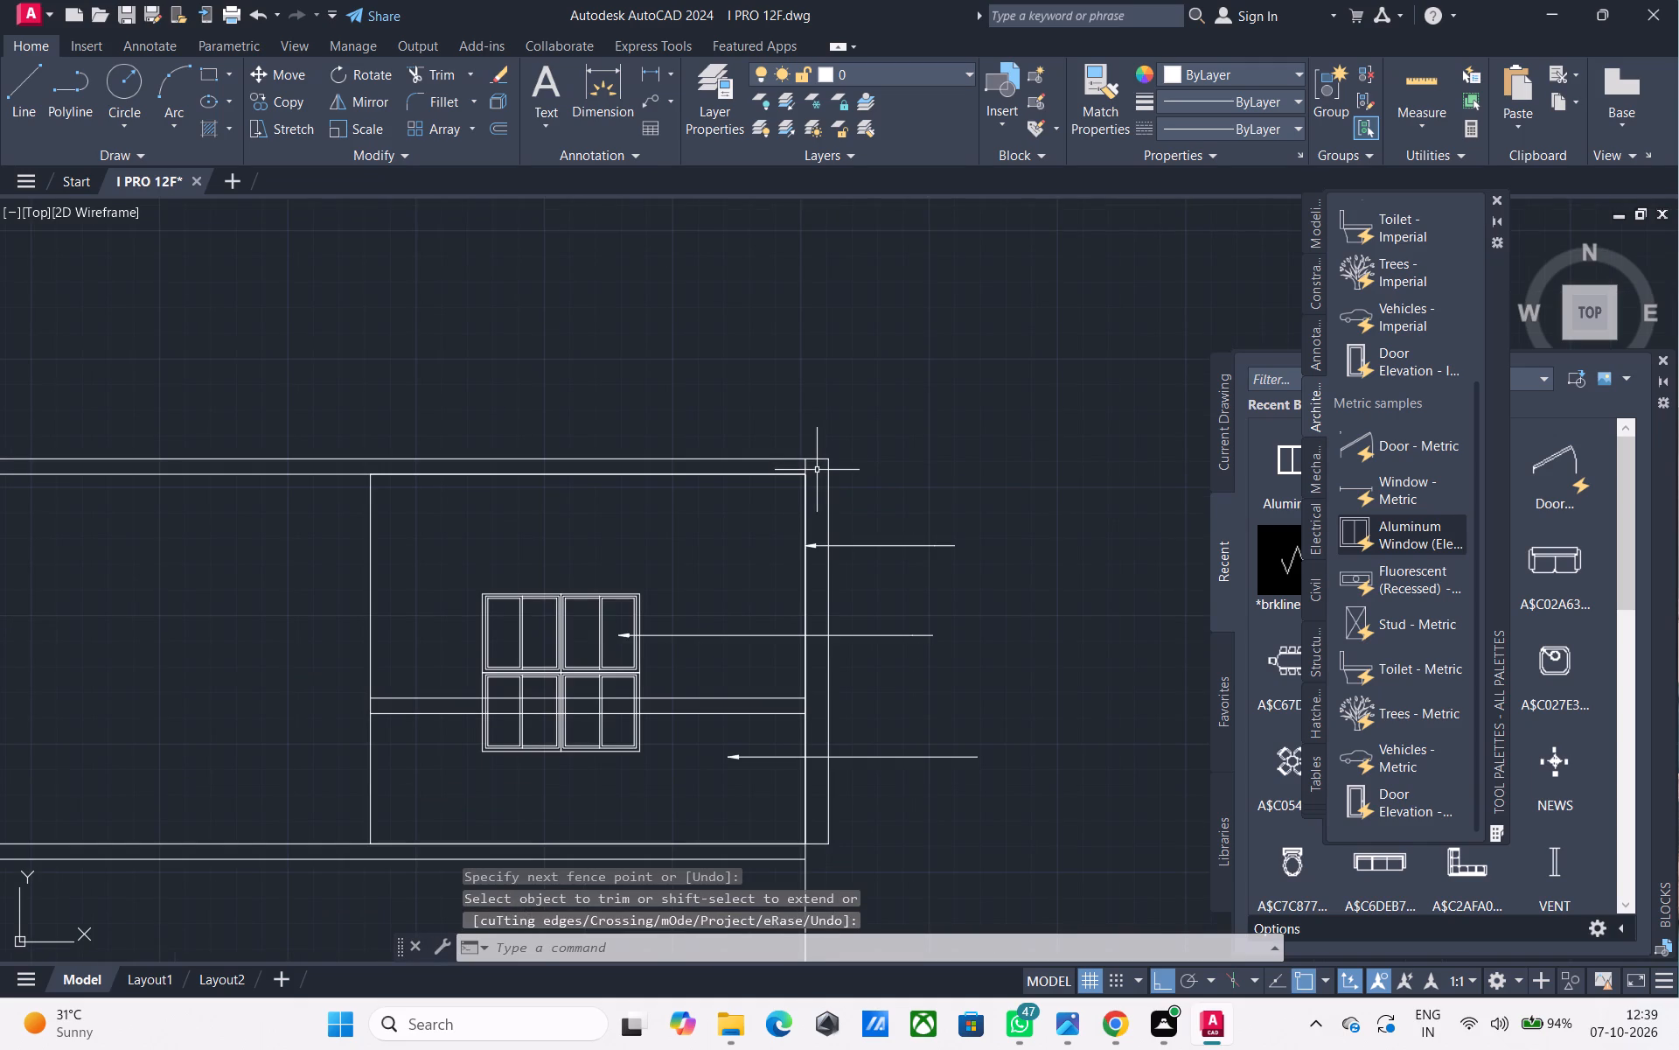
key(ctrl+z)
Trim the piece of right wall line that crosses the roof band.
text(TR)
key(space)
scroll(815, 465, up, 1)
drag(809, 463, 792, 465)
click(772, 463)
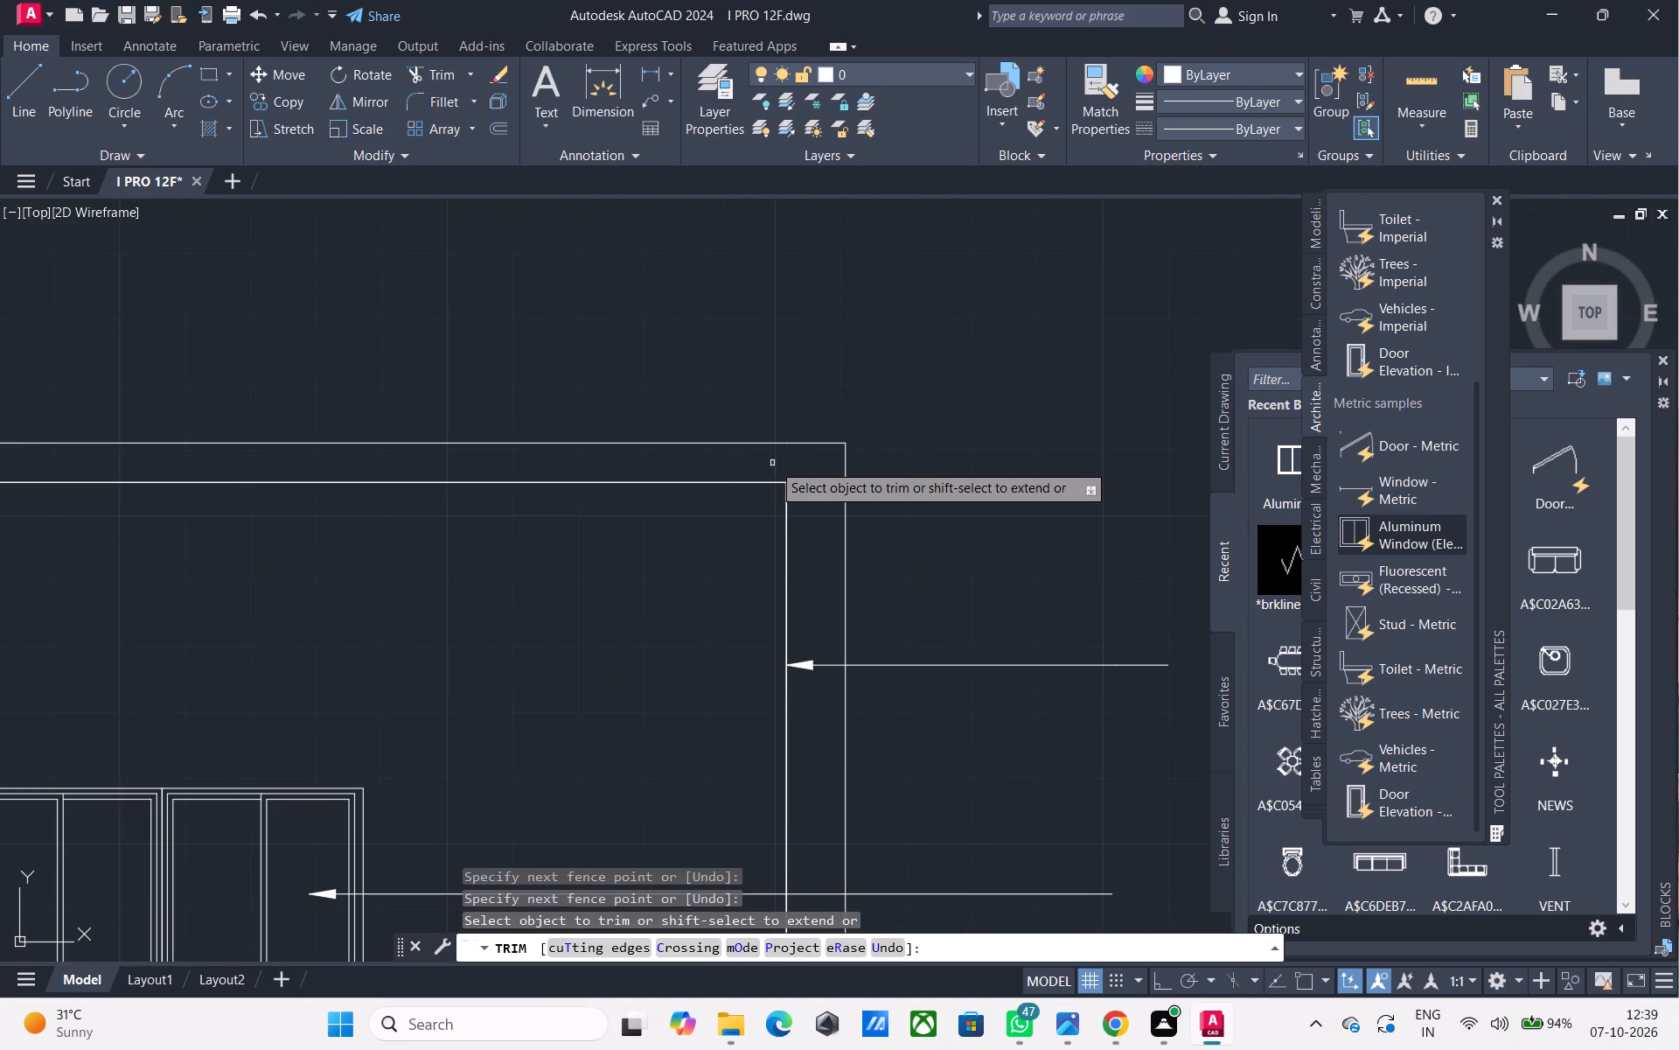
key(l)
key(space)
key(Escape)
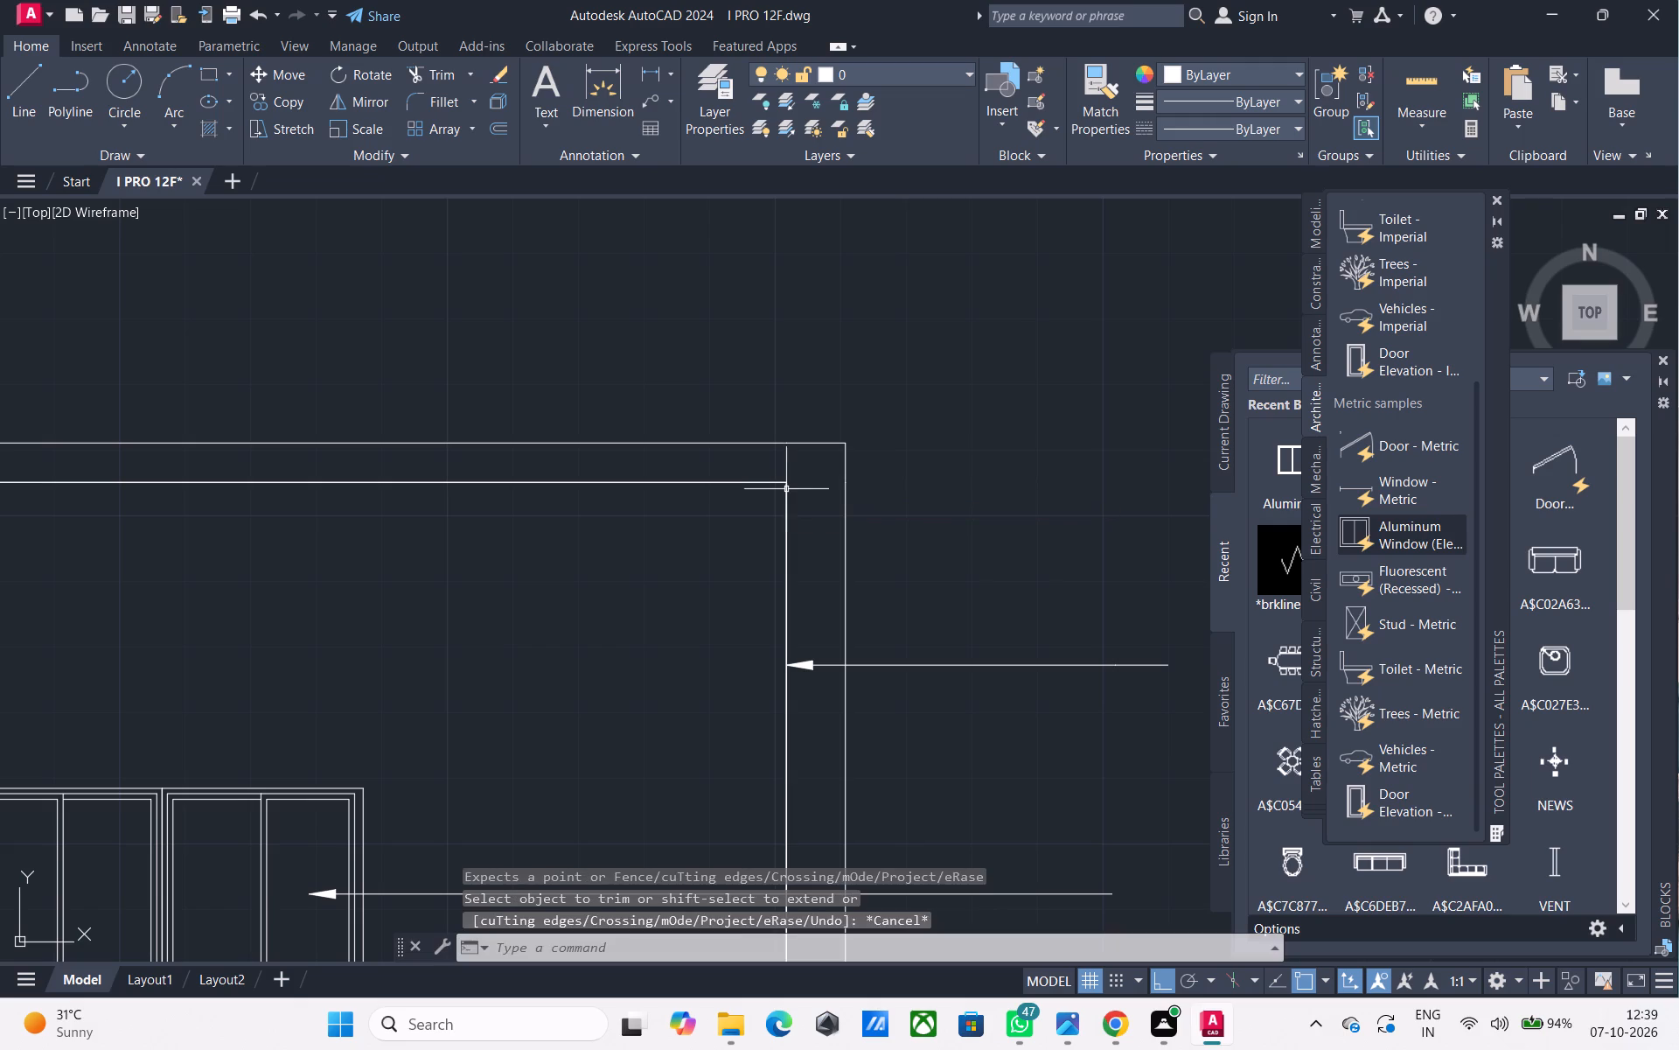
Draw a horizontal line along the roof band's underside from the right wall to the outer offset line.
text(L)
key(space)
click(787, 489)
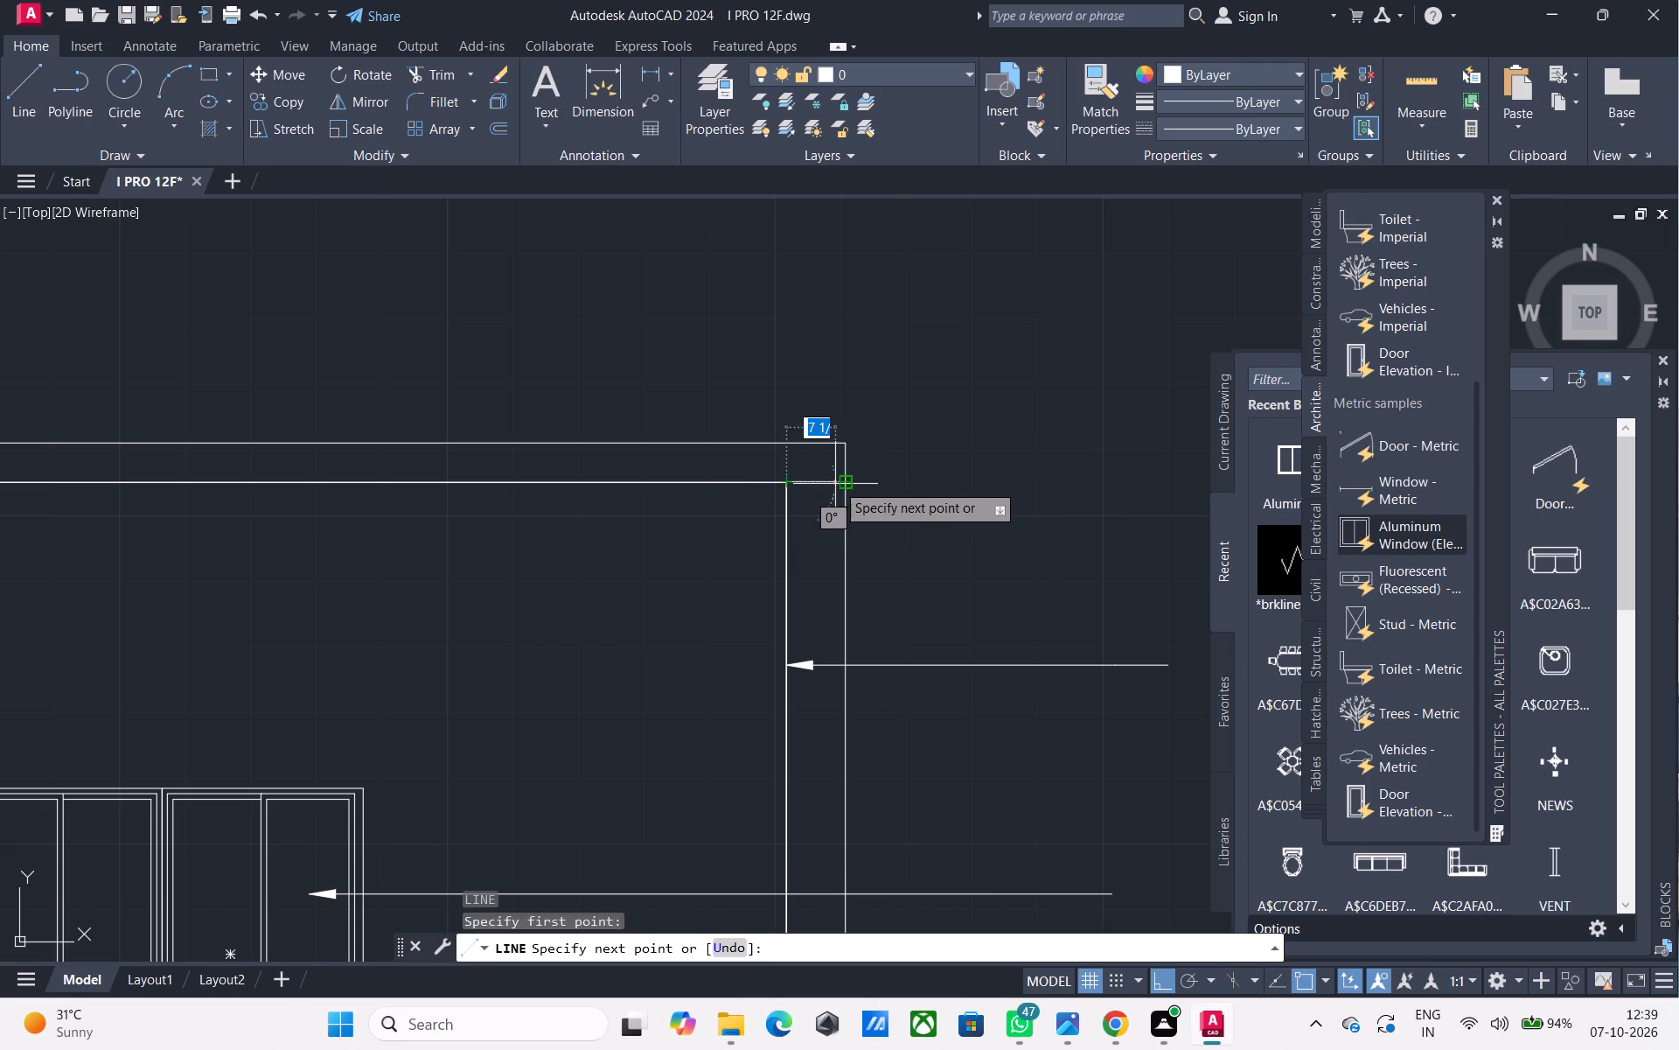
click(846, 483)
key(space)
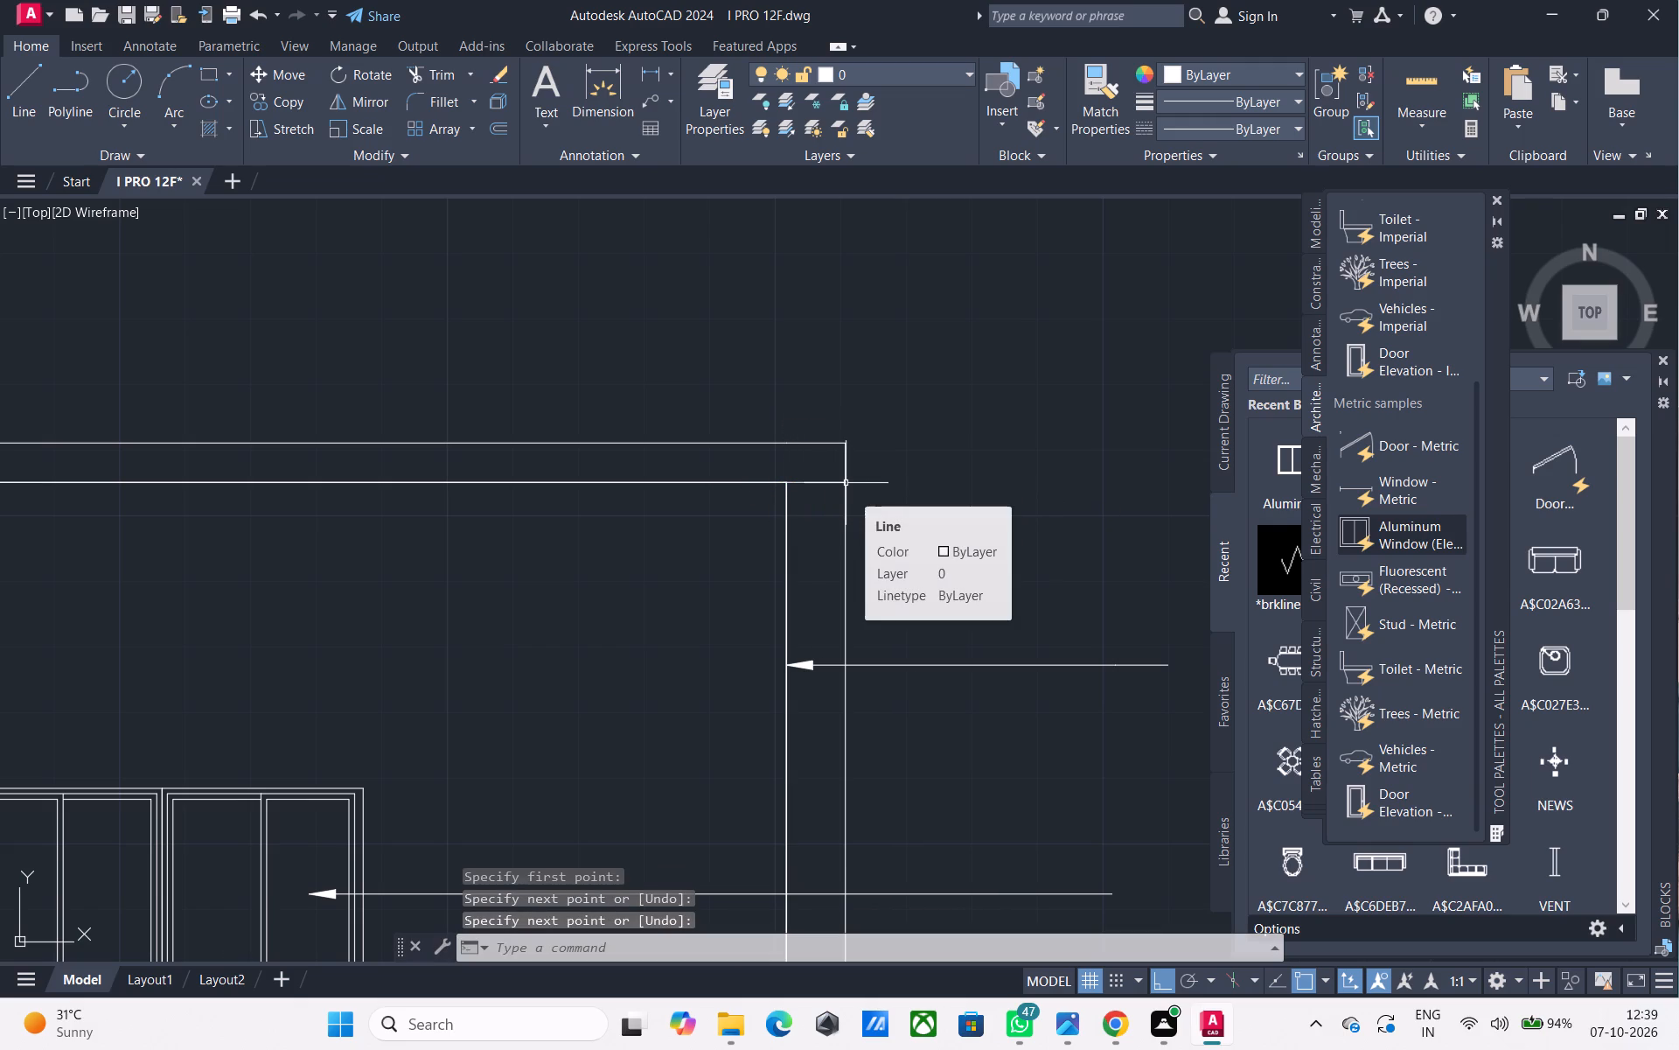
scroll(821, 493, down, 4)
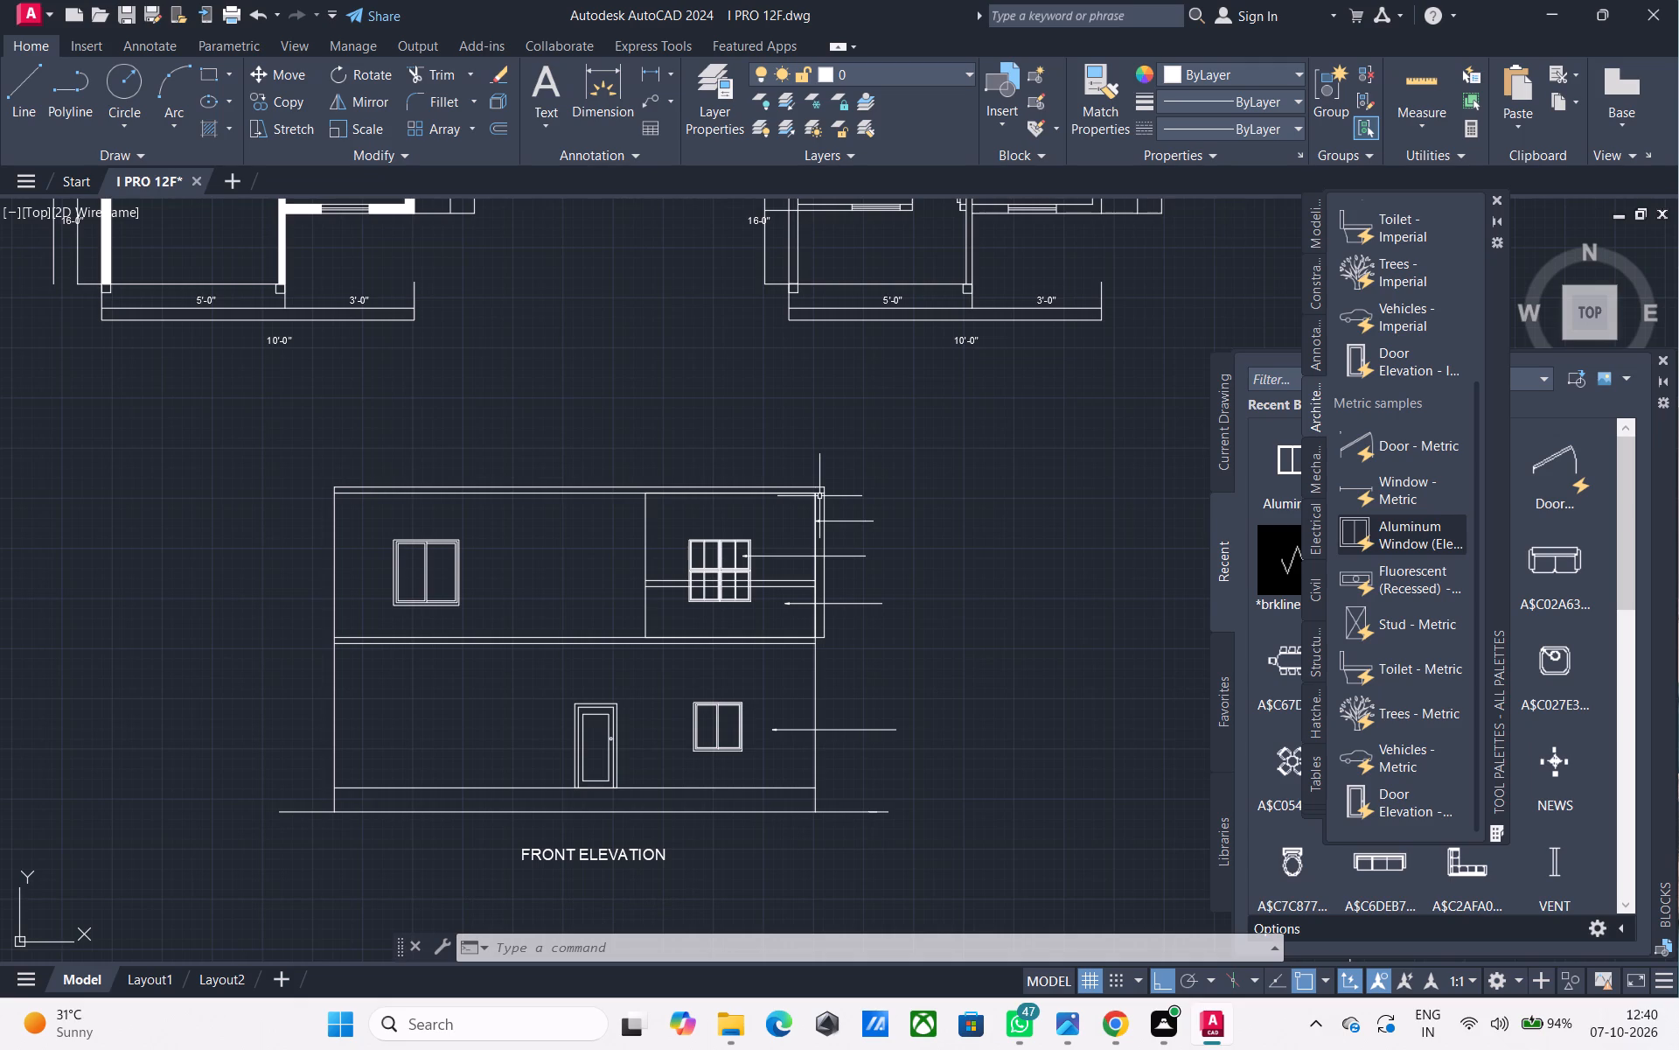
key(Escape)
middle_drag(766, 593, 746, 581)
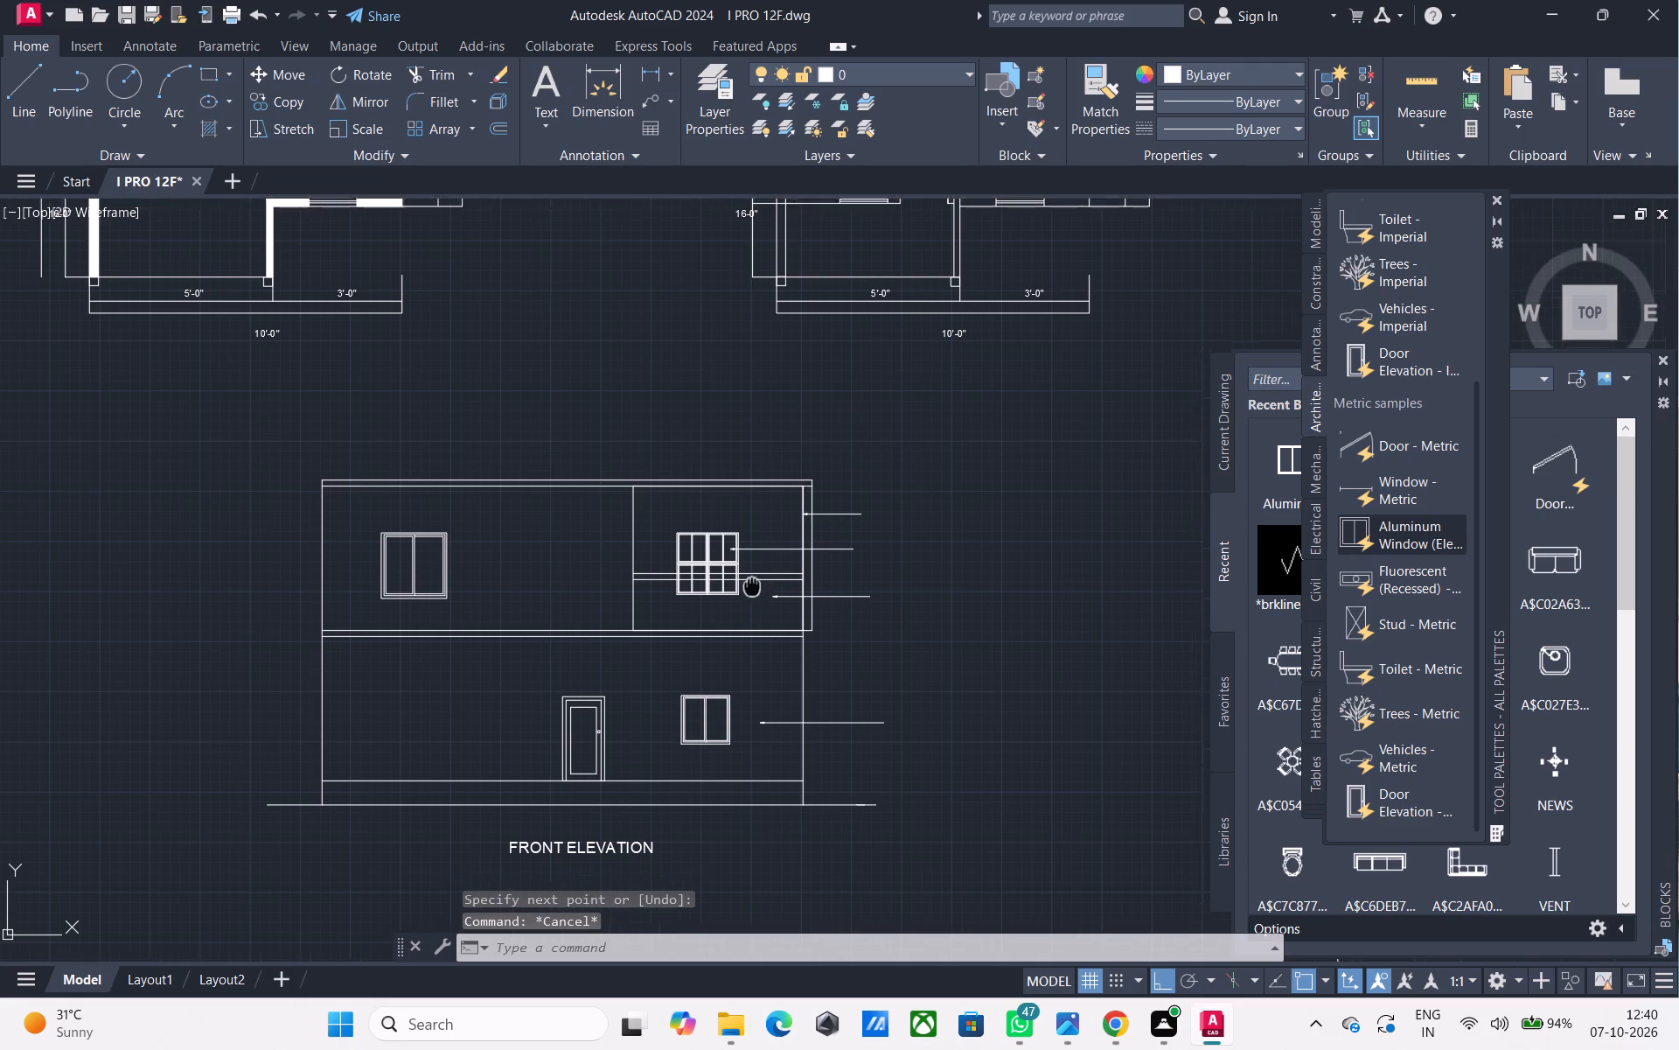
middle_drag(746, 581, 730, 570)
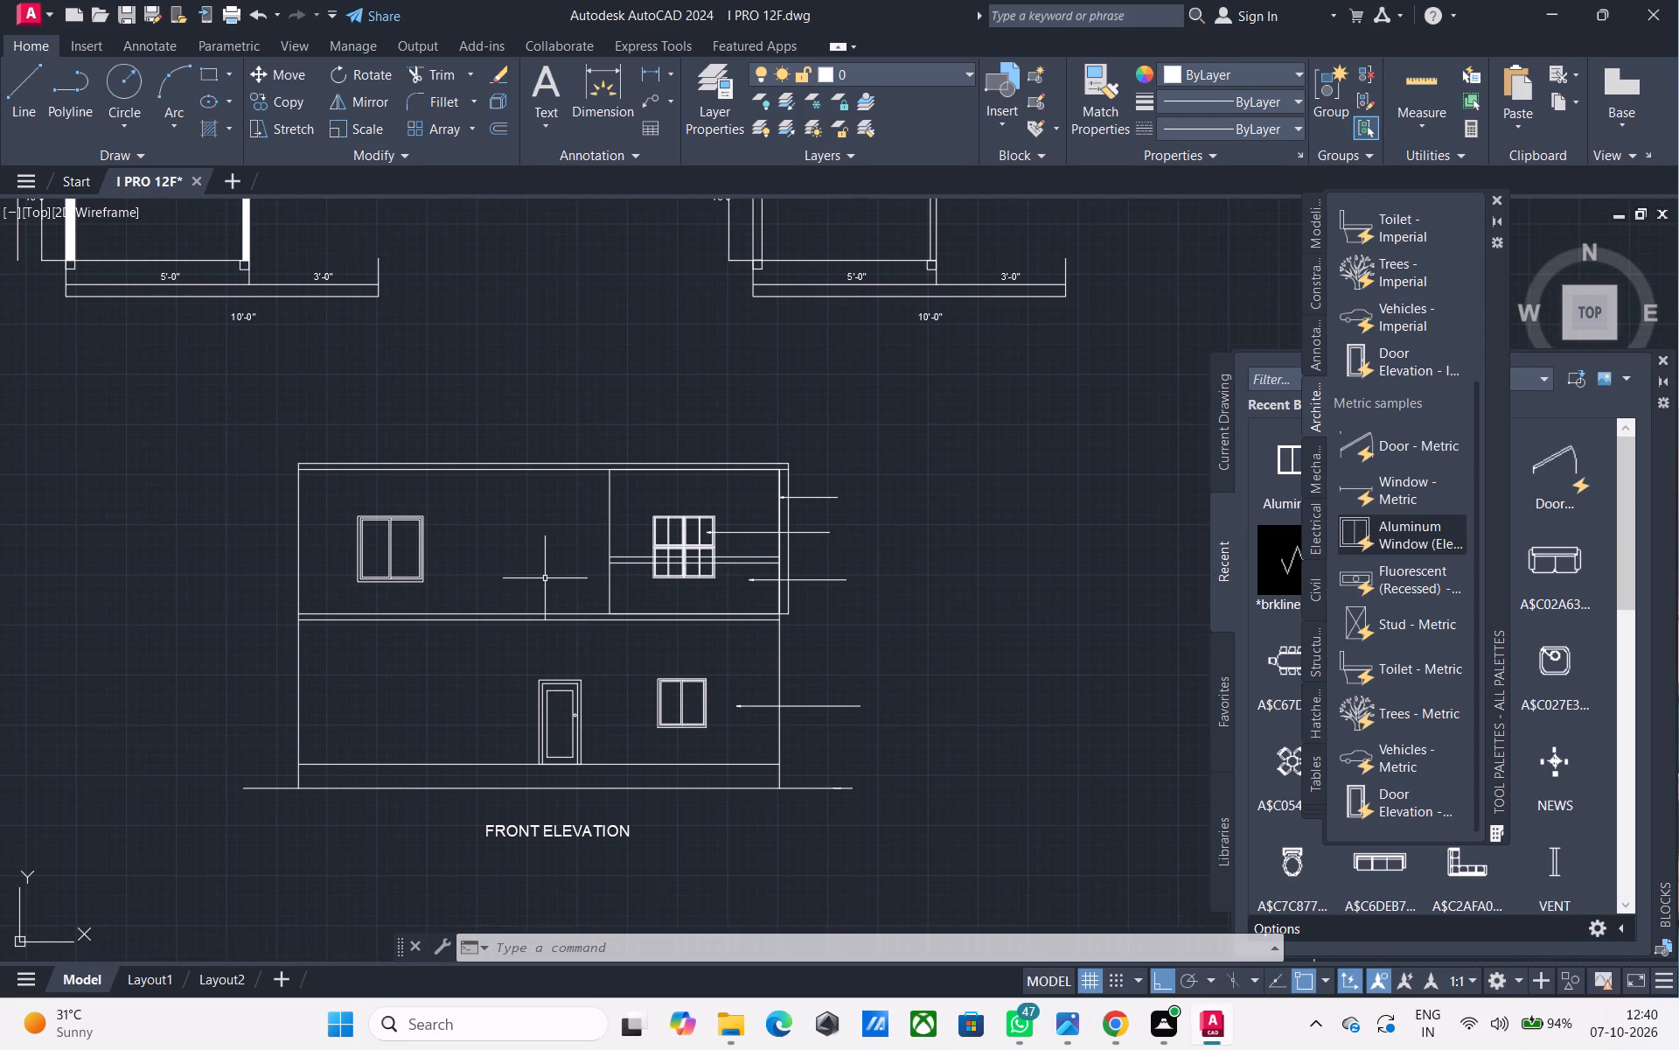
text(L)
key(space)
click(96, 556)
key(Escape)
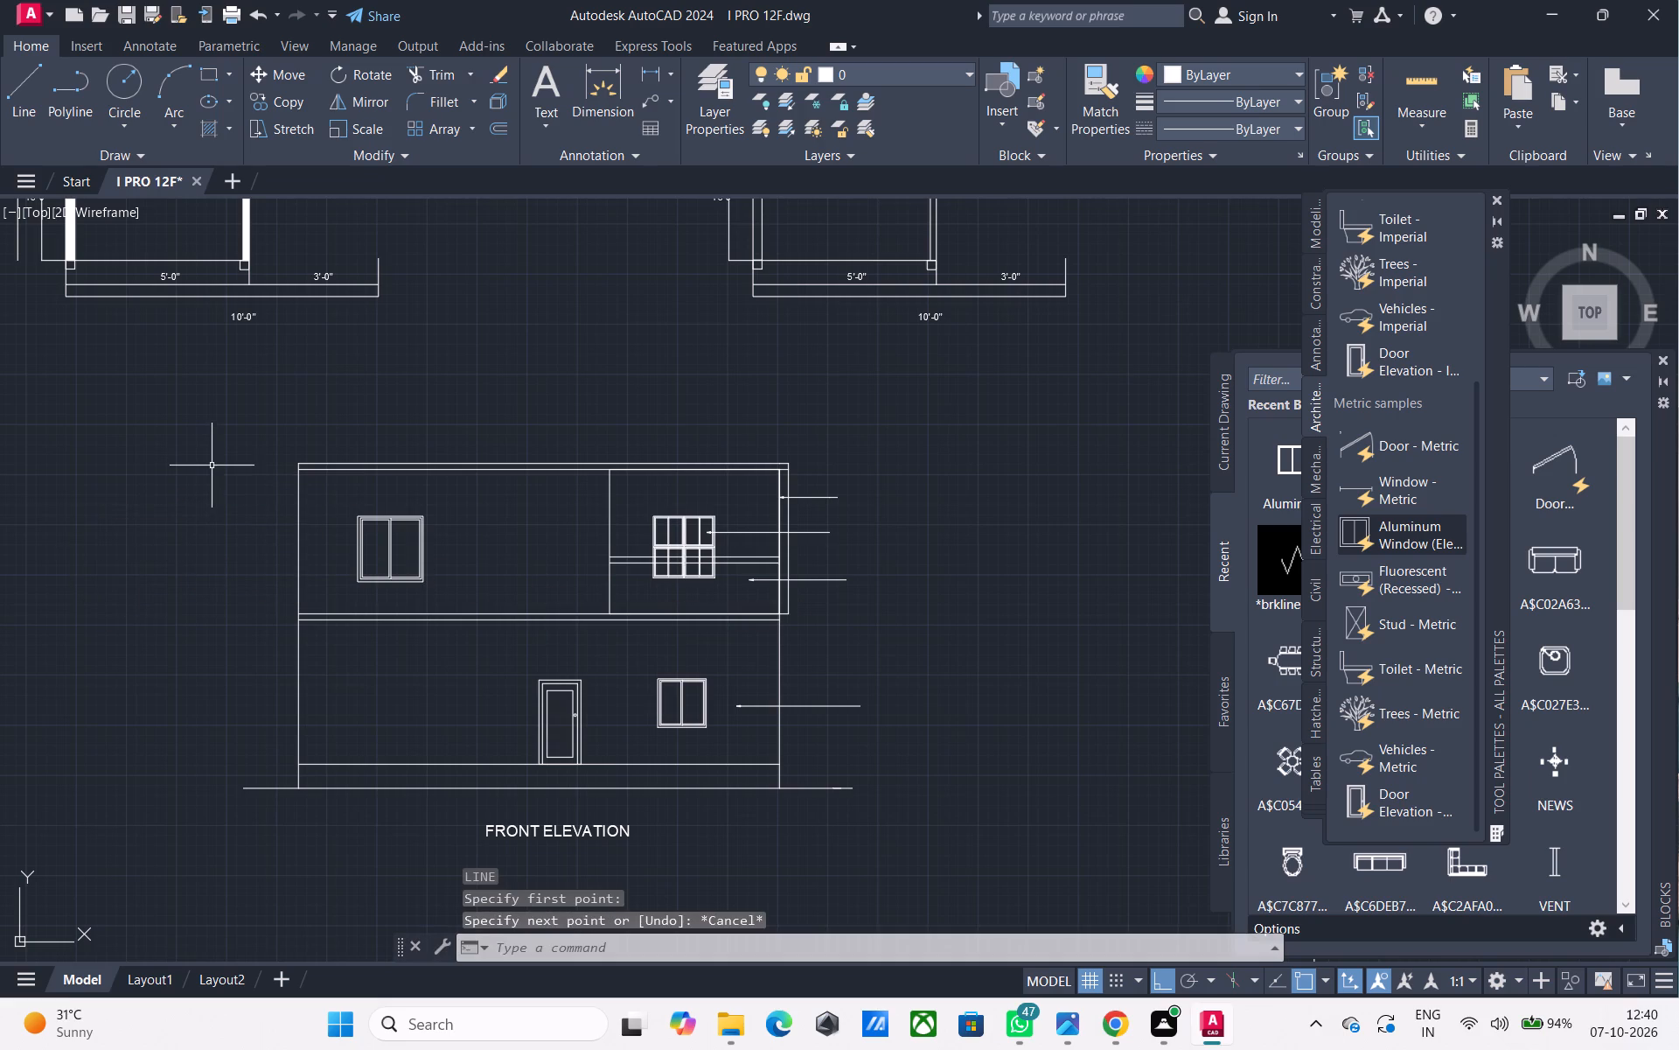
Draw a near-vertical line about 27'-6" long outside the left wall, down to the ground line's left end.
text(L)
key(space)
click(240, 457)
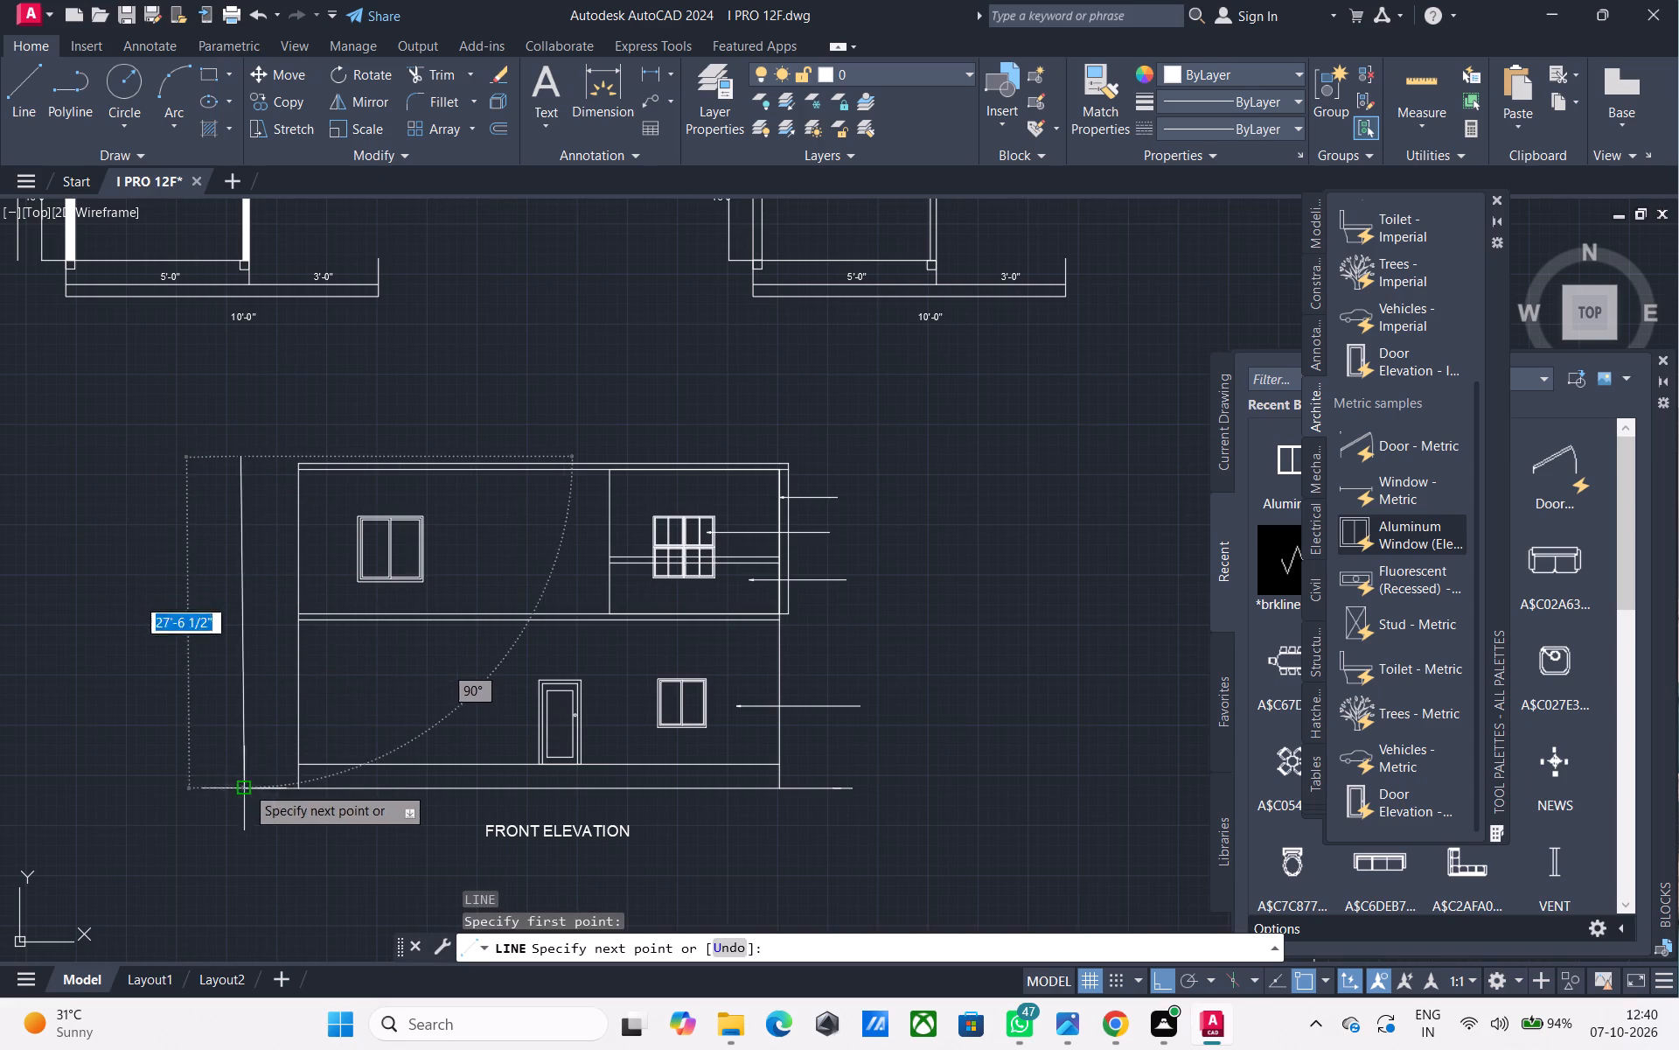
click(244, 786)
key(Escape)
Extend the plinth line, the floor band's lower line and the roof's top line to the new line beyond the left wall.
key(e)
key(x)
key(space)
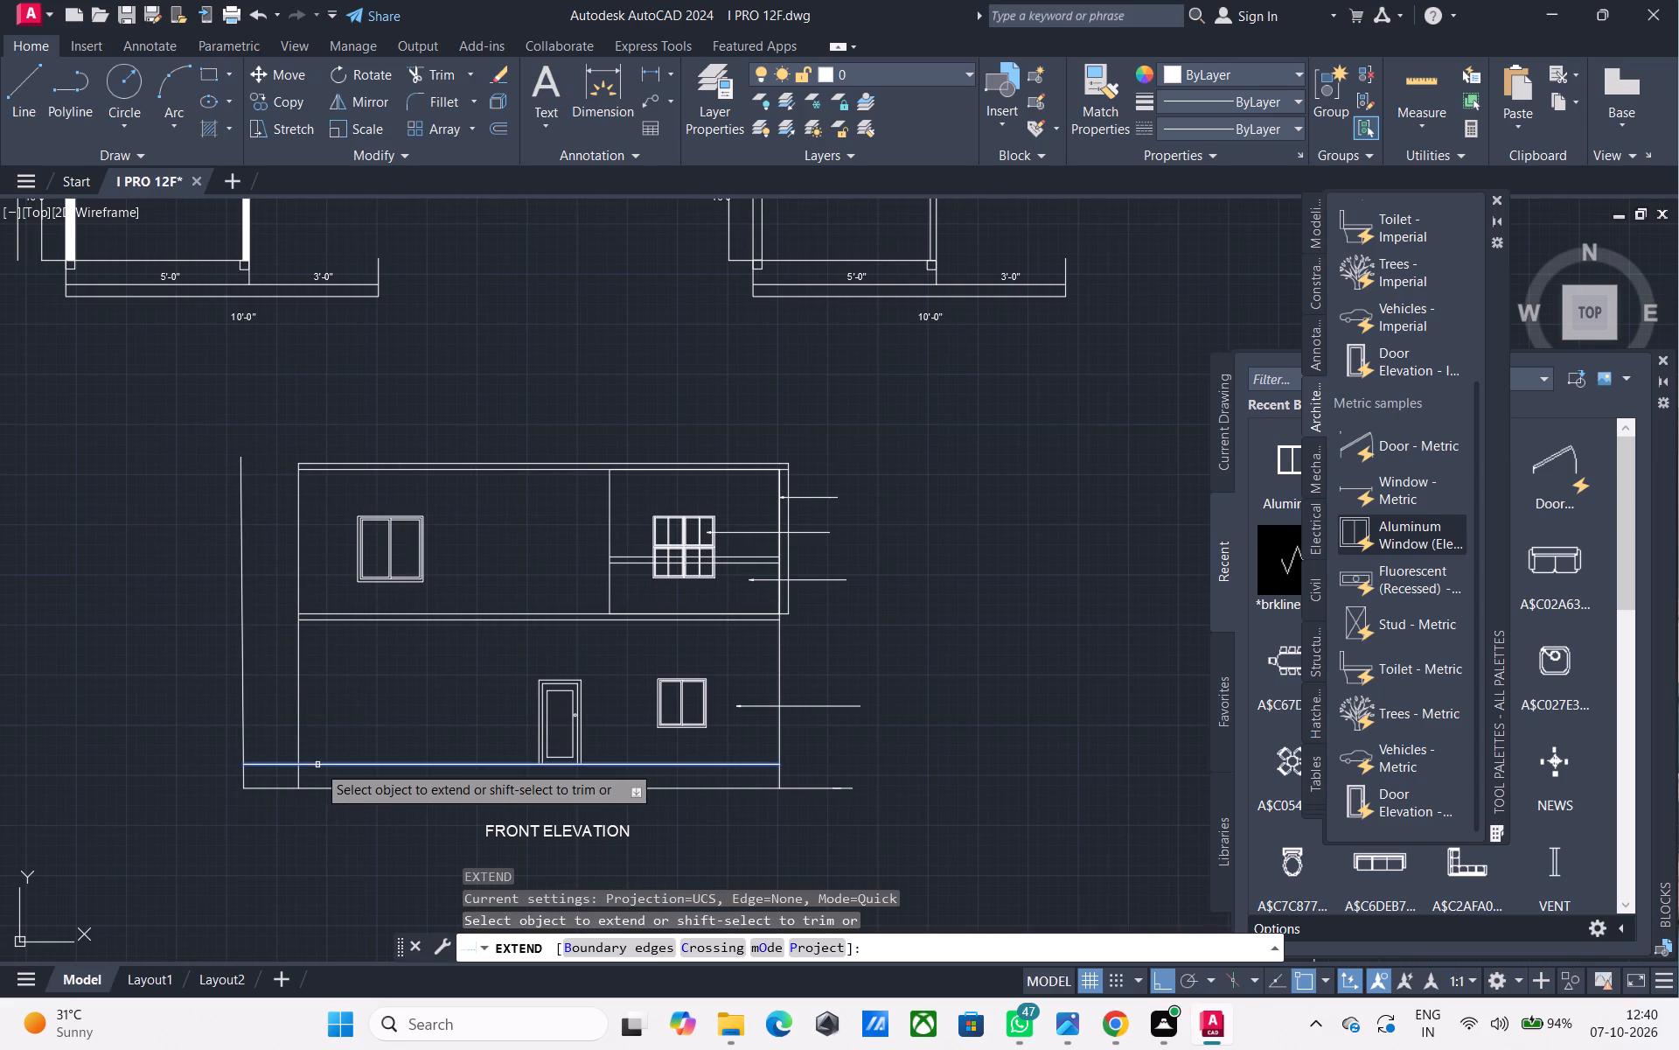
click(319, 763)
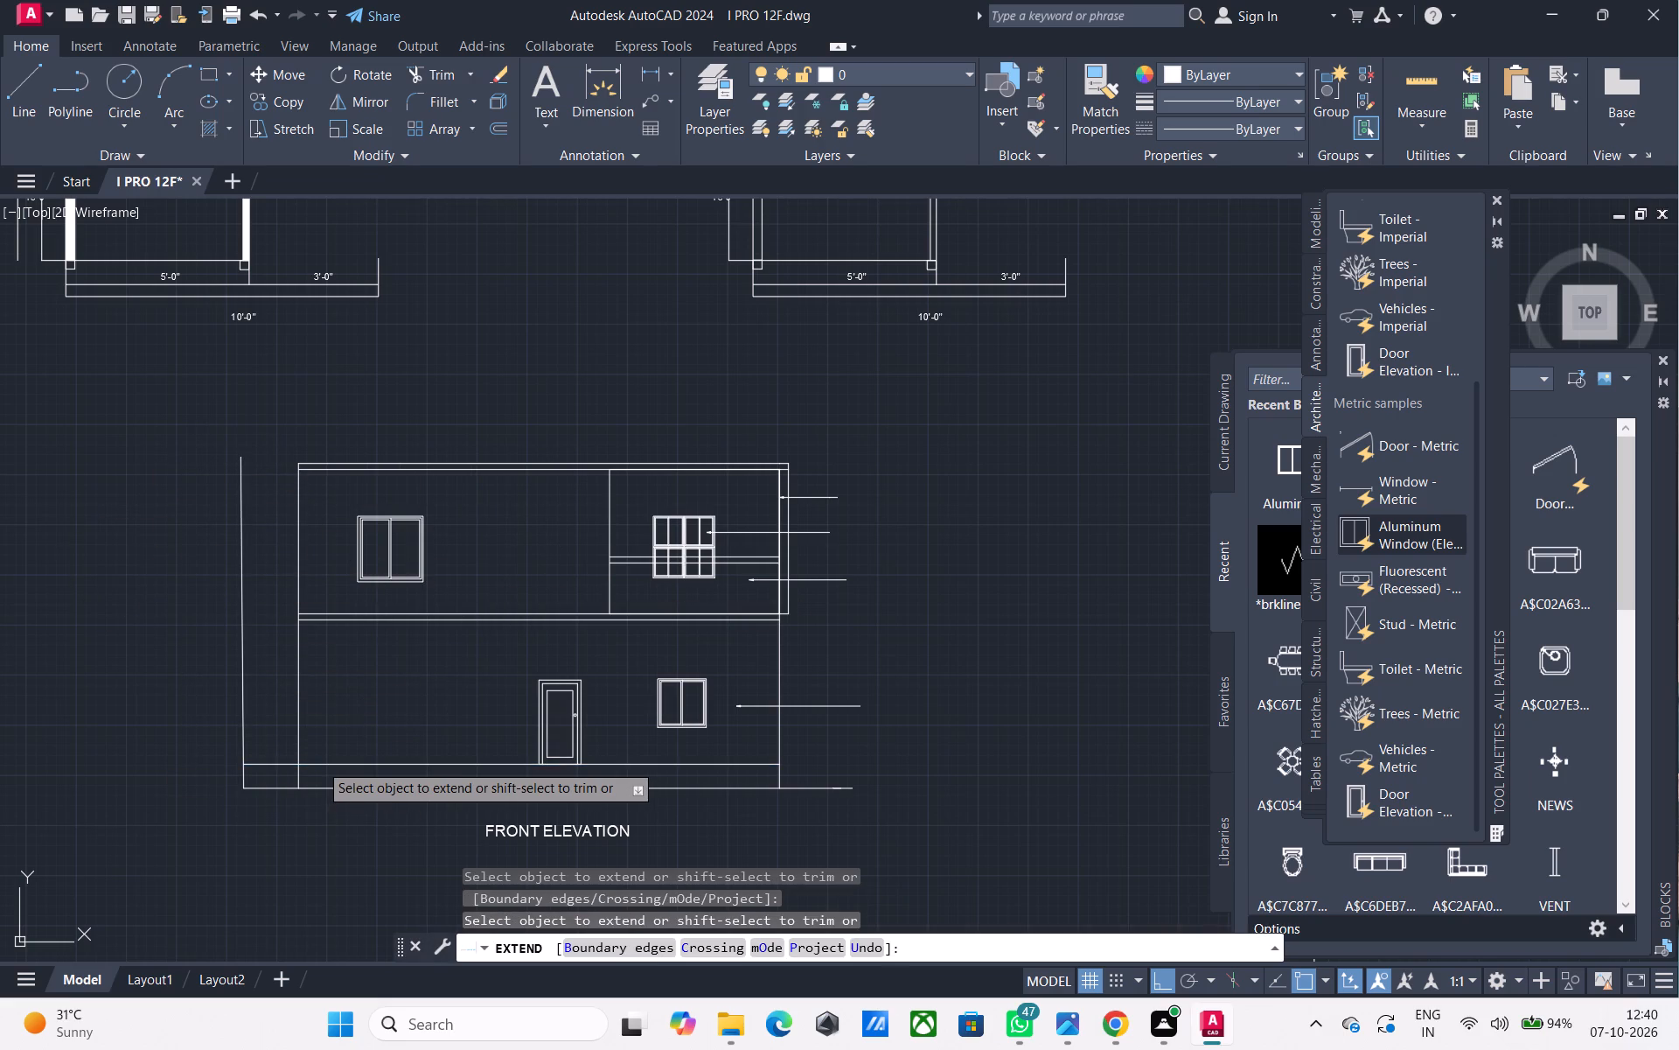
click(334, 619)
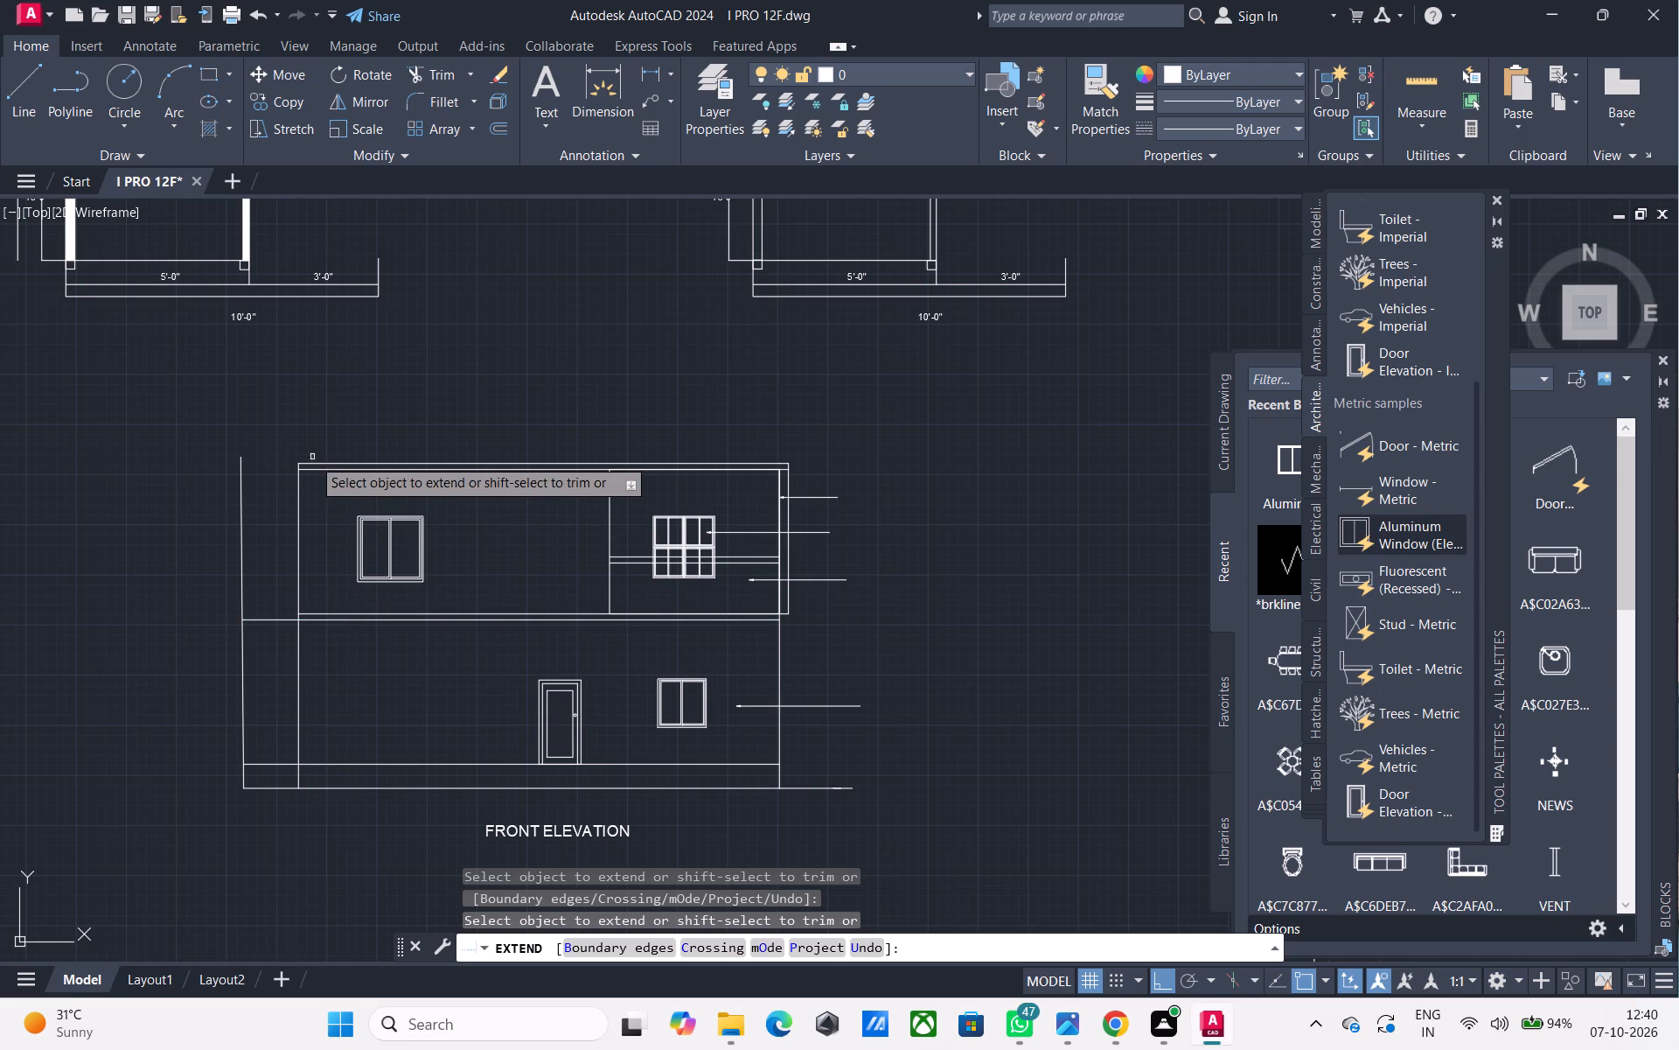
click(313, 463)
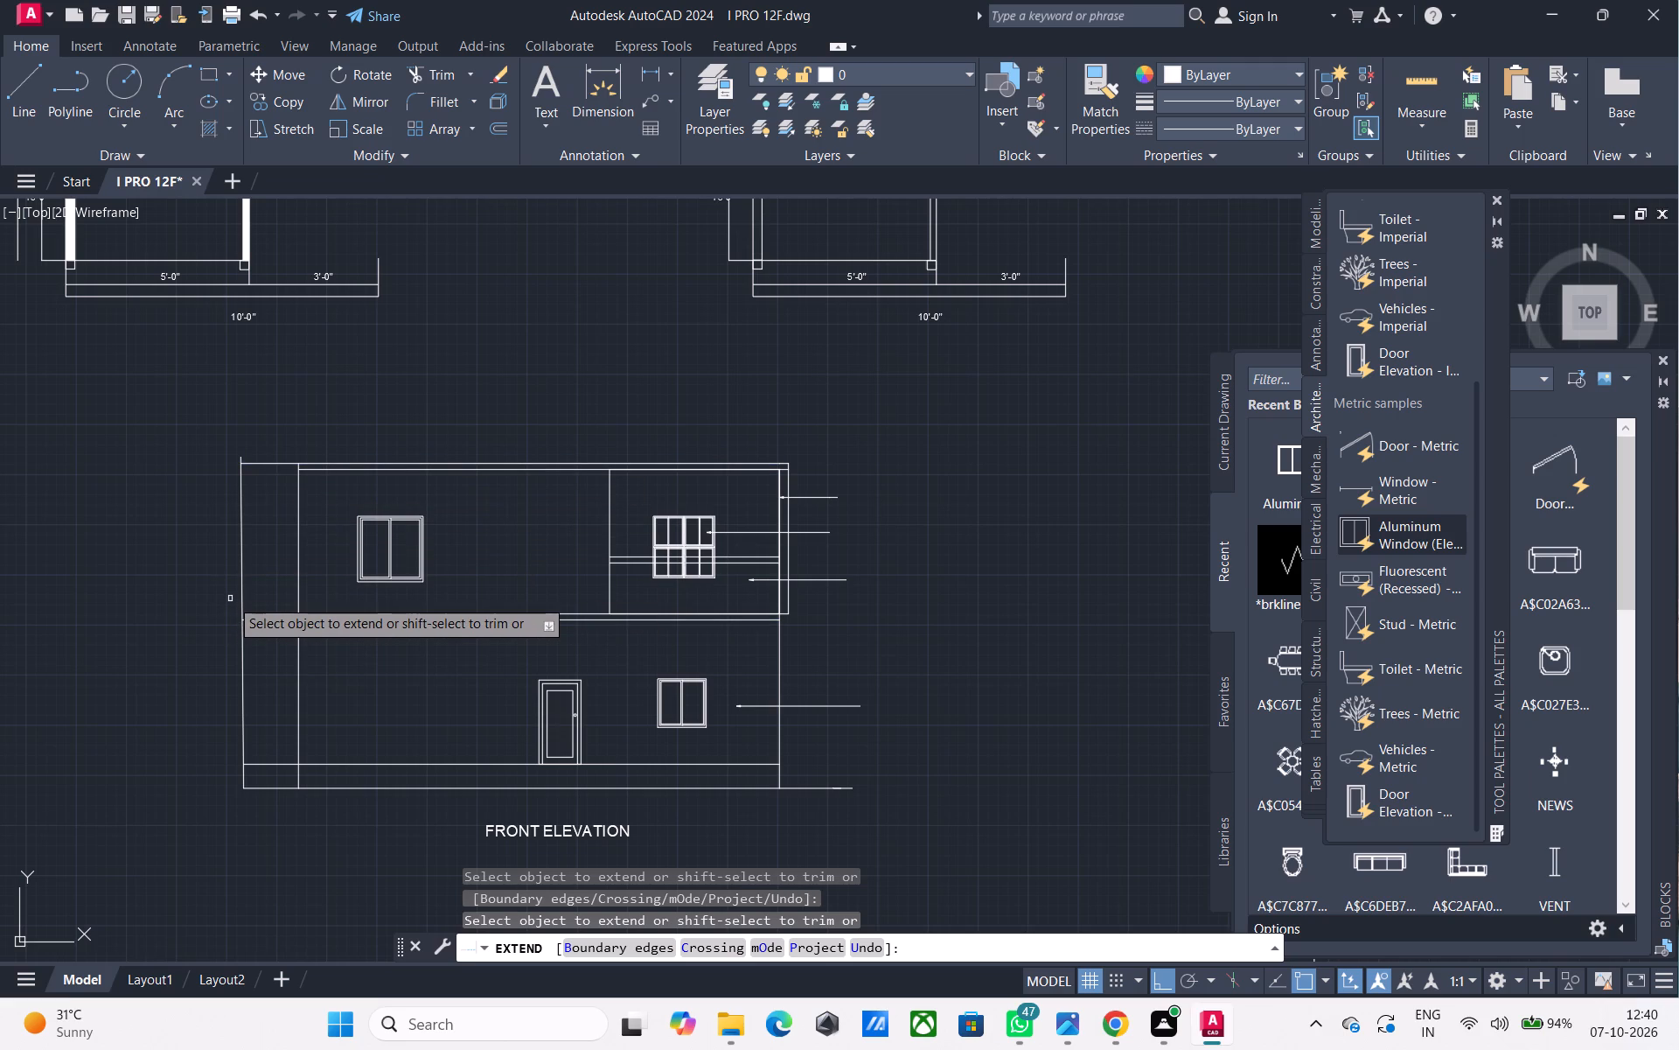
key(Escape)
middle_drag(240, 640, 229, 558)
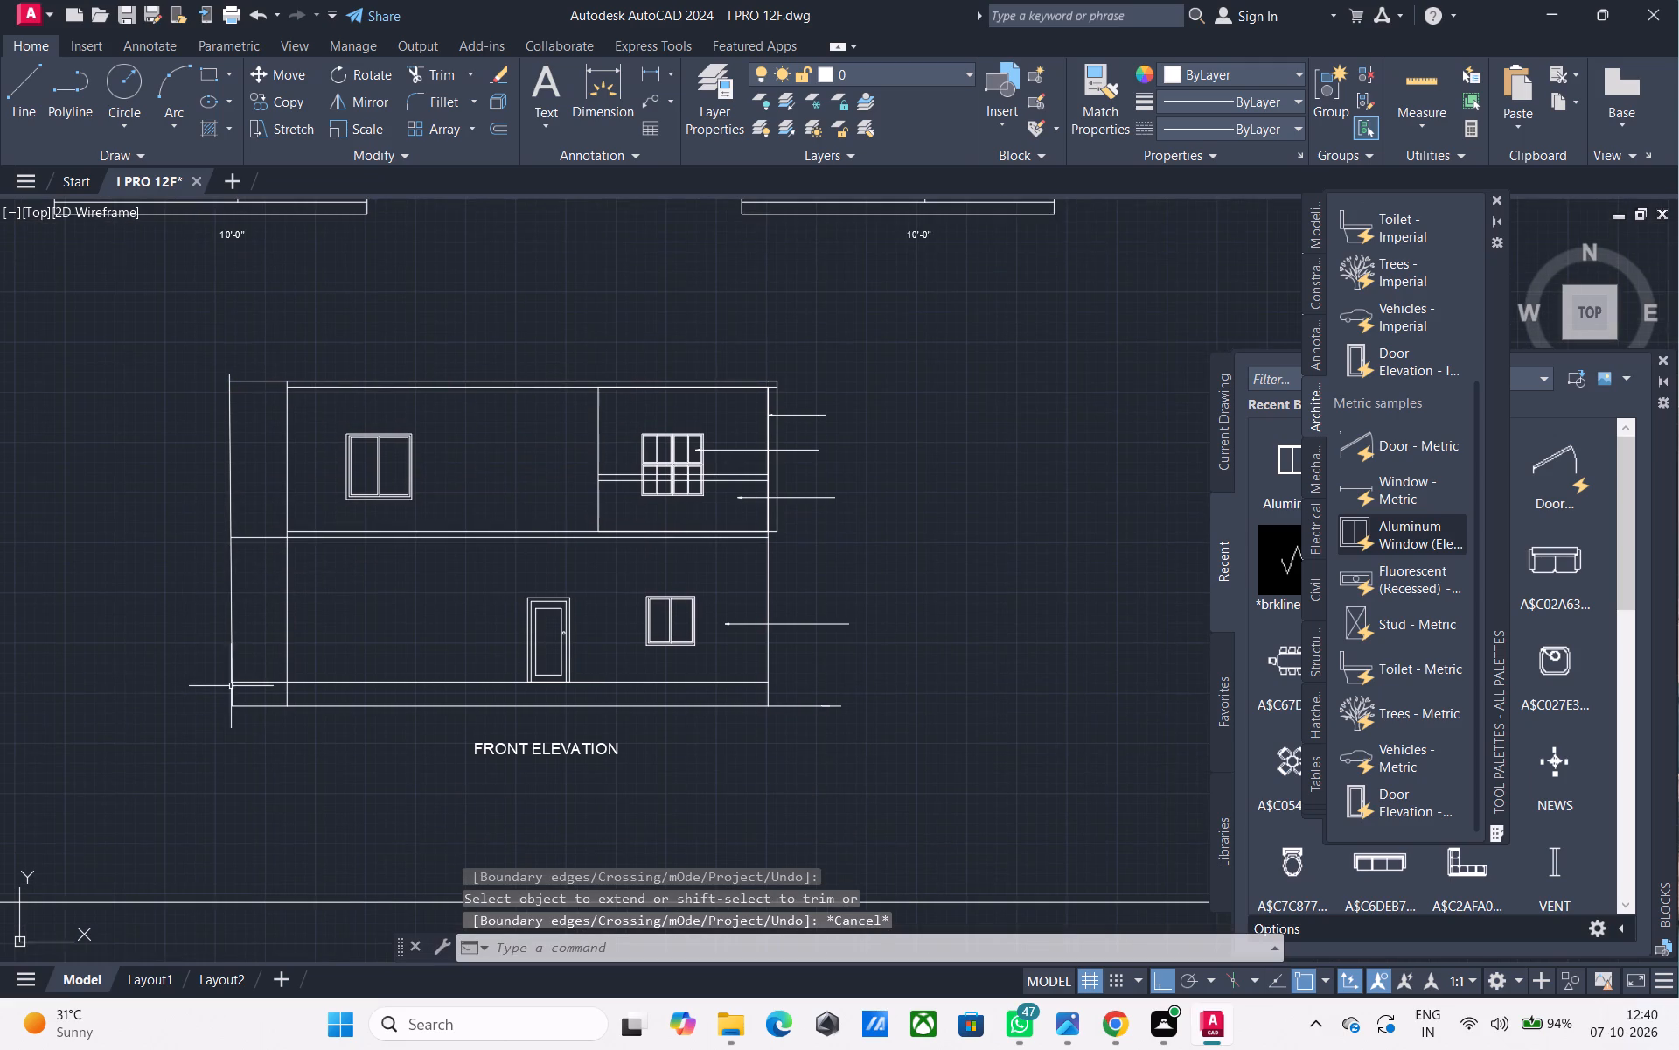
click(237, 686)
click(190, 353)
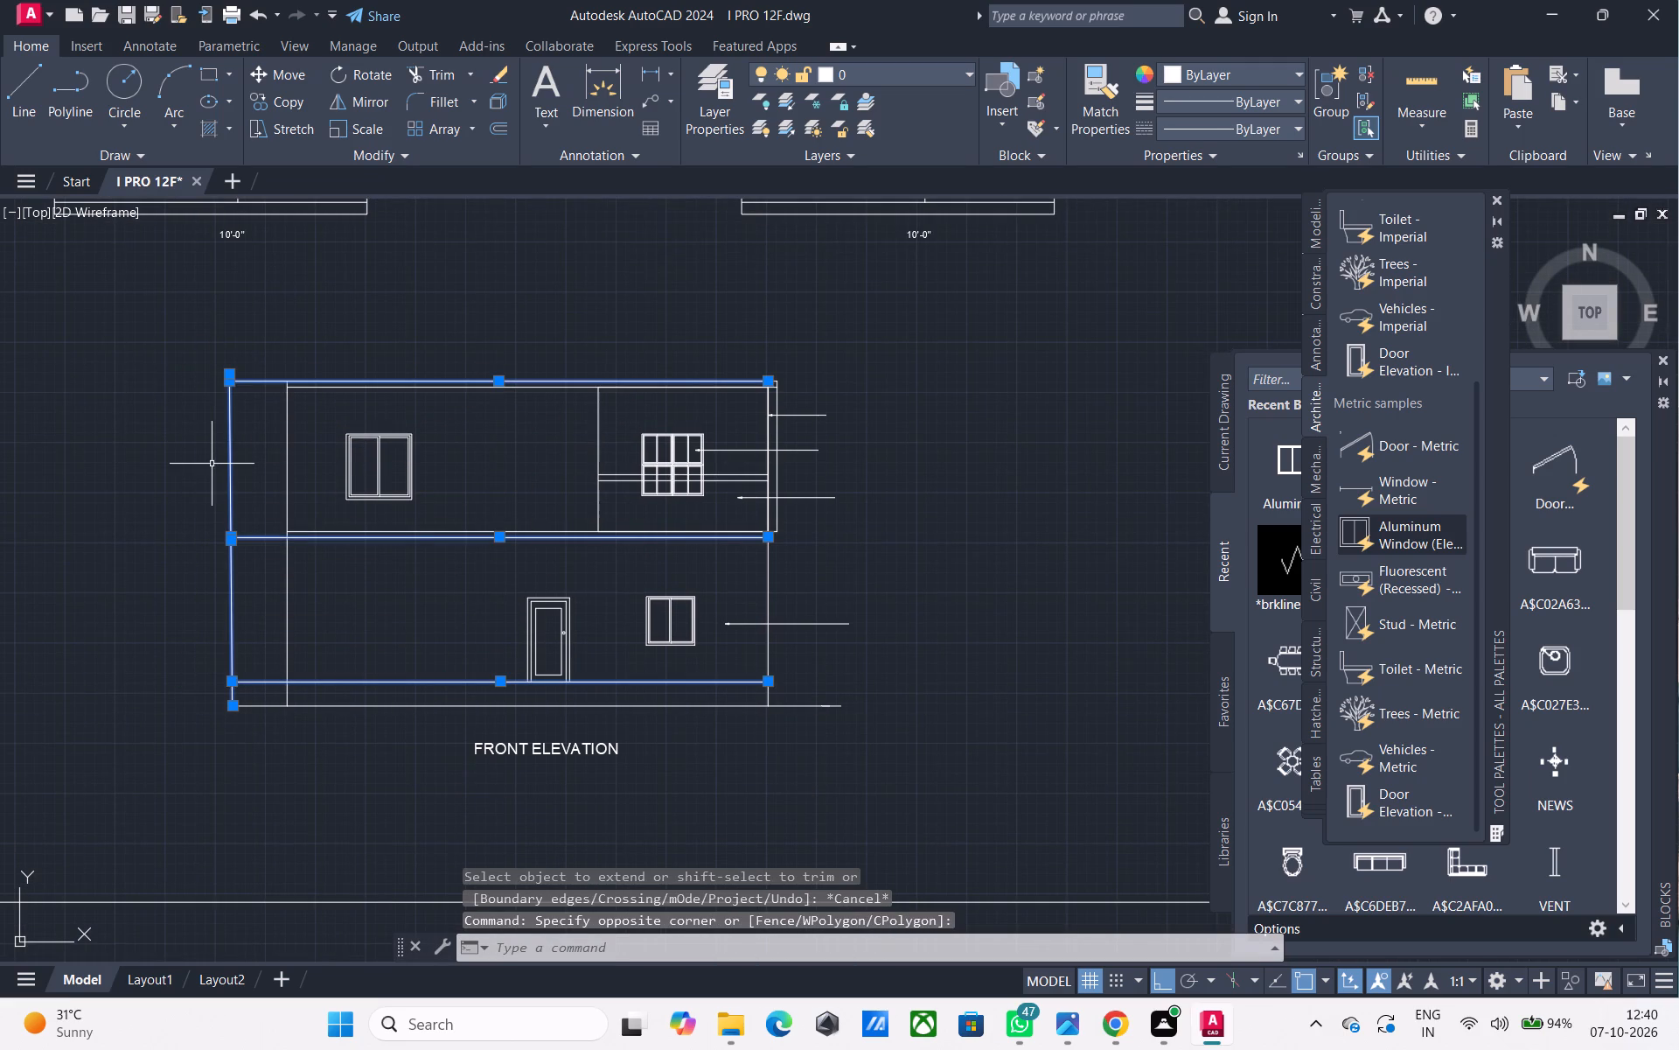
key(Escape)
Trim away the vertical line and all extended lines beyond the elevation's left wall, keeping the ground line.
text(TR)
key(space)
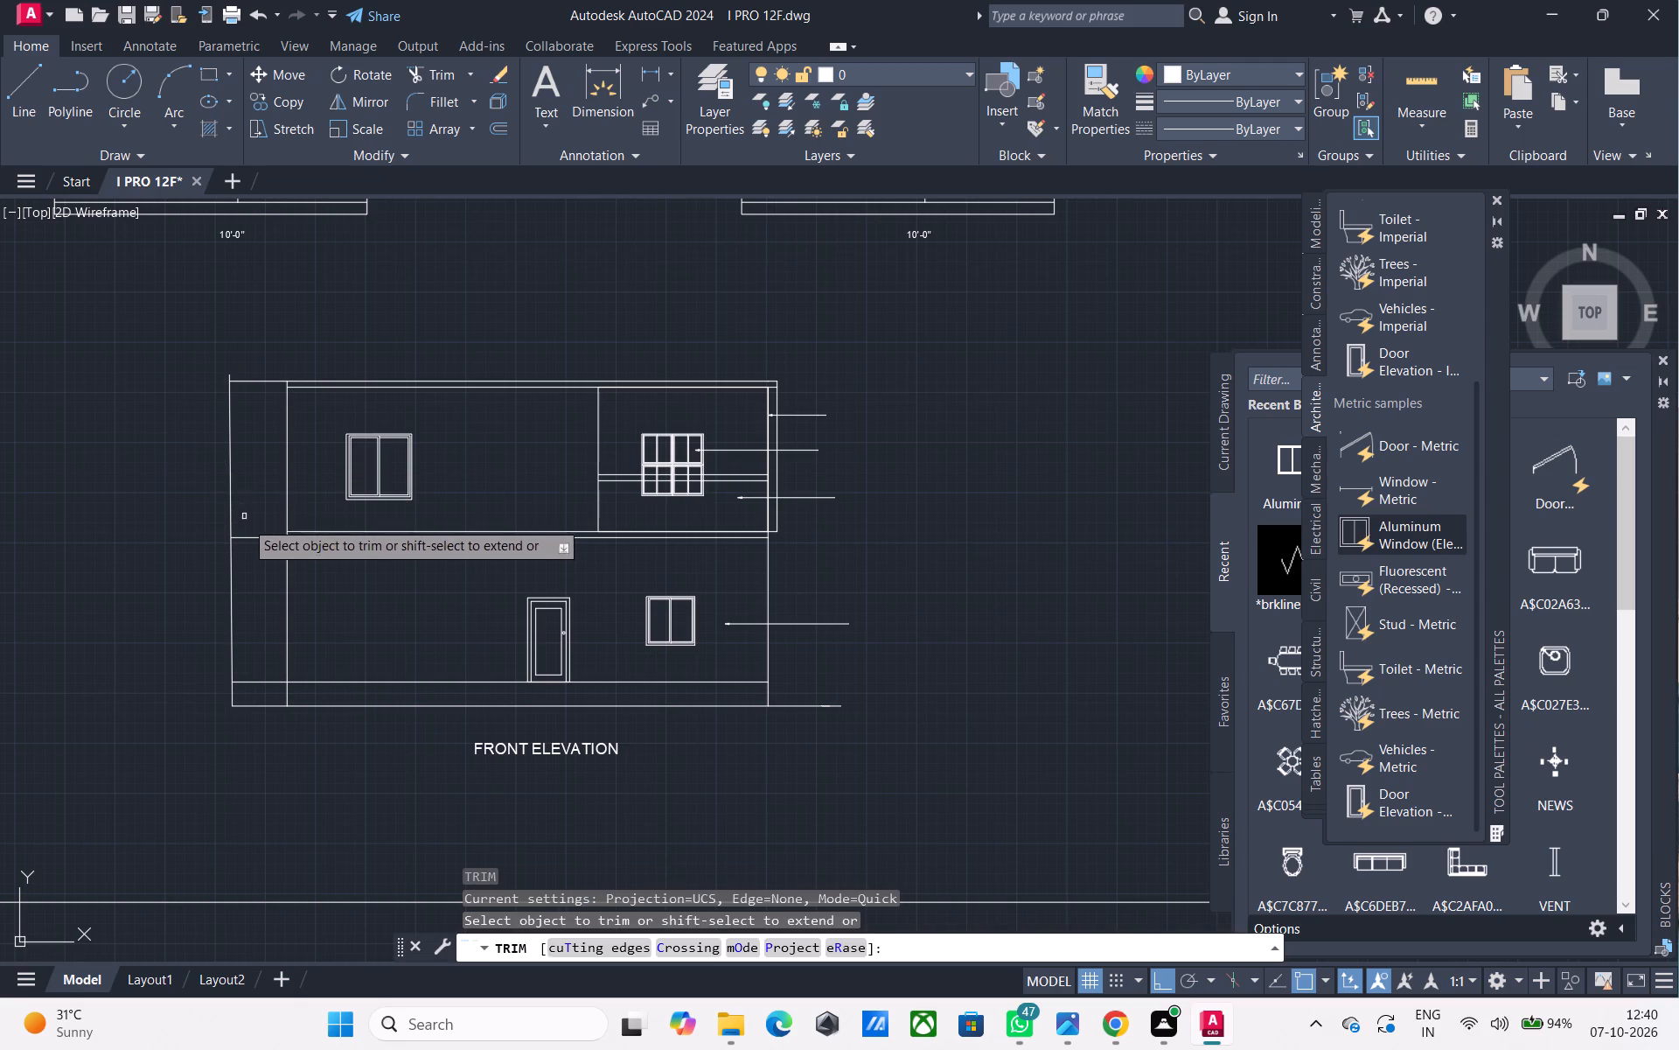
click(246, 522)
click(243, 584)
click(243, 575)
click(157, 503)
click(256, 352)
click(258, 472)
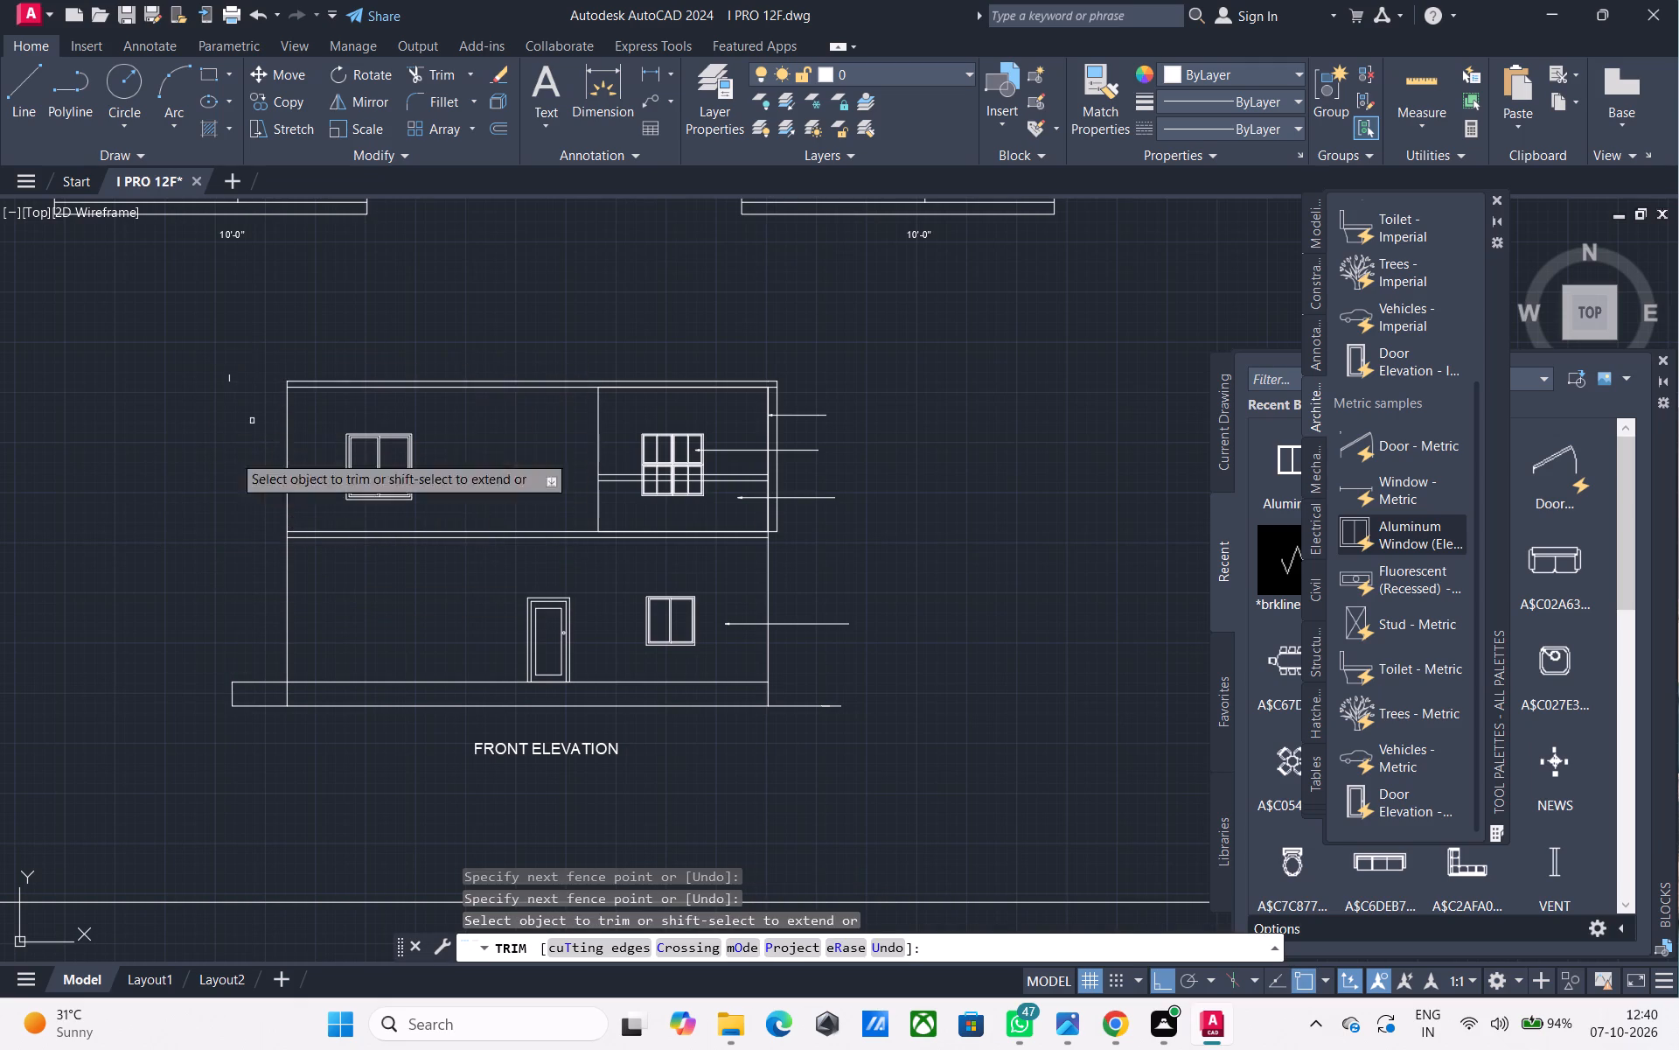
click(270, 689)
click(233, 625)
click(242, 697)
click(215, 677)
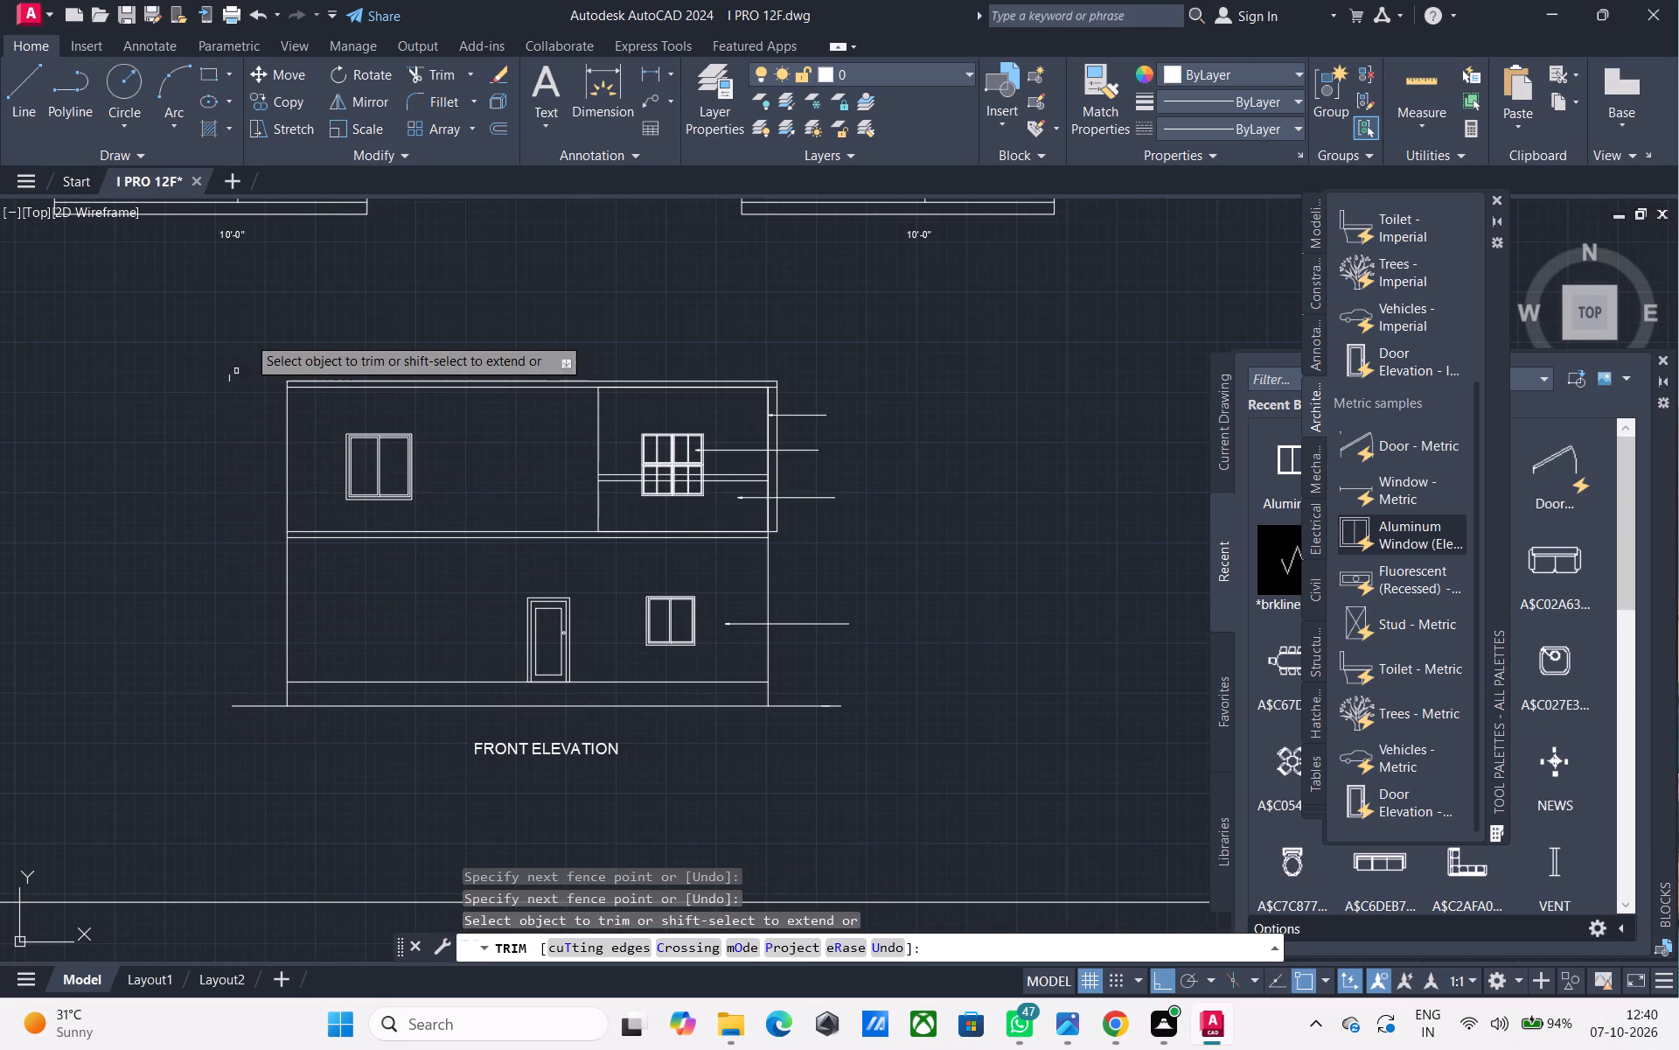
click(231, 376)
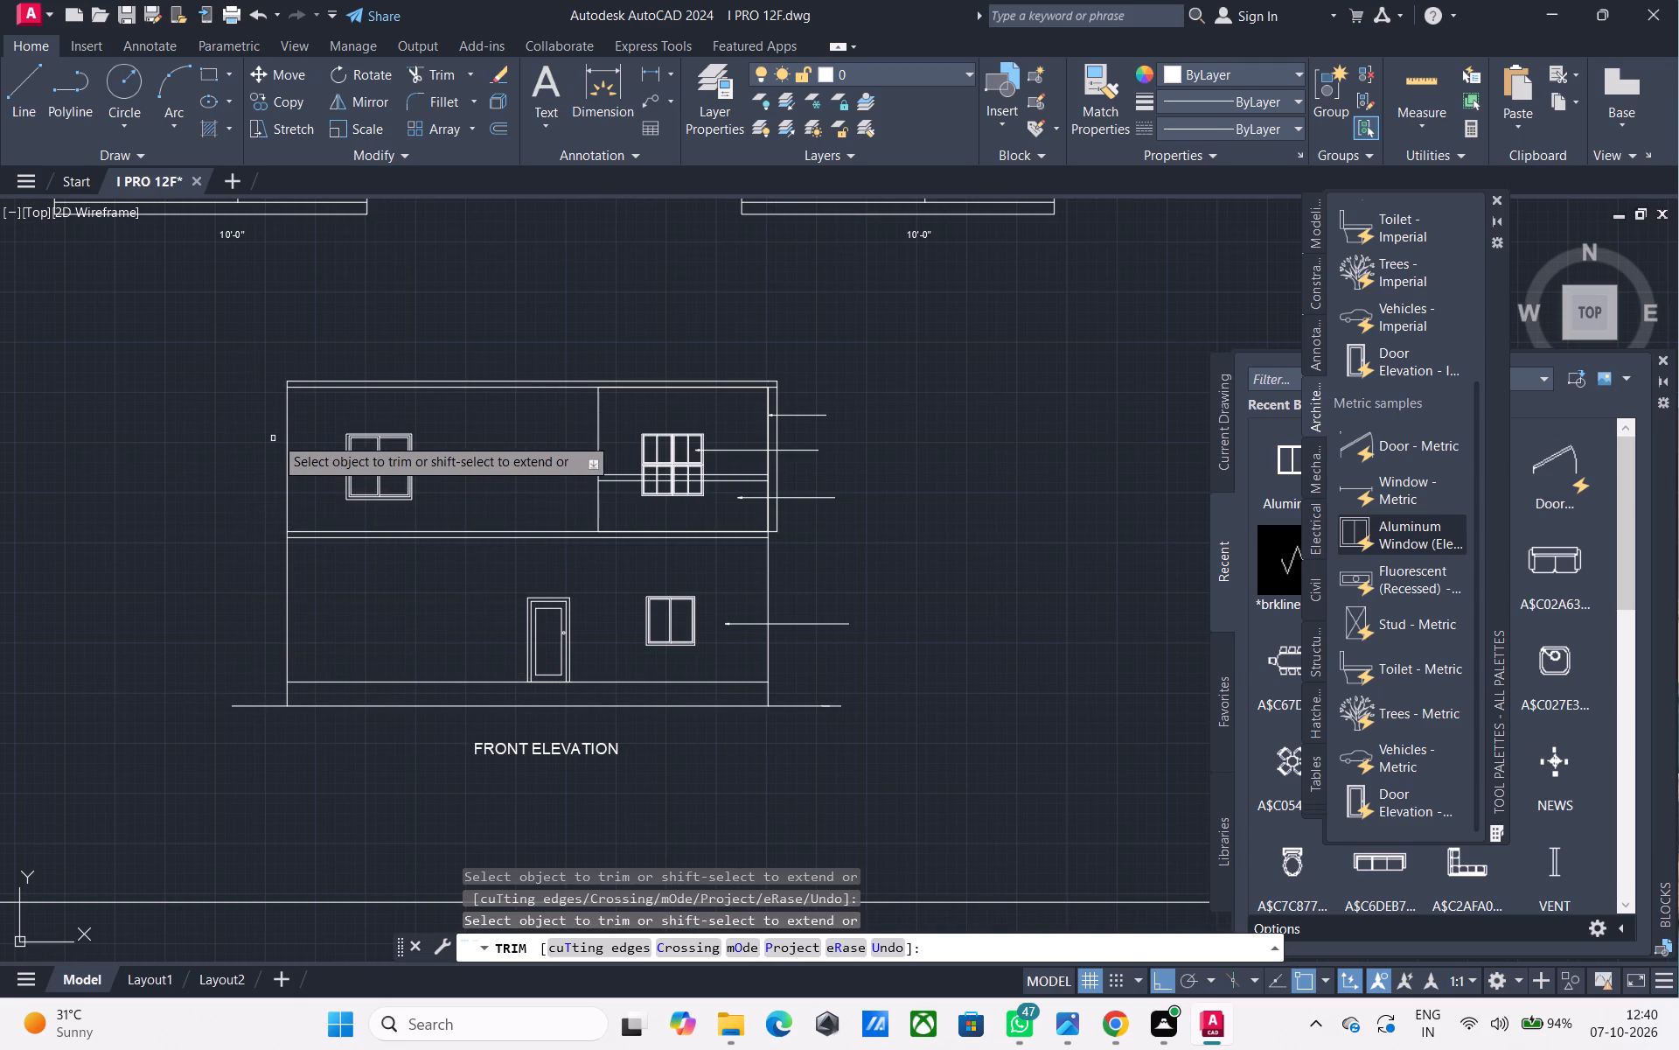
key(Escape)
Save the drawing.
scroll(276, 439, down, 1)
middle_drag(276, 439, 259, 433)
key(ctrl+s)
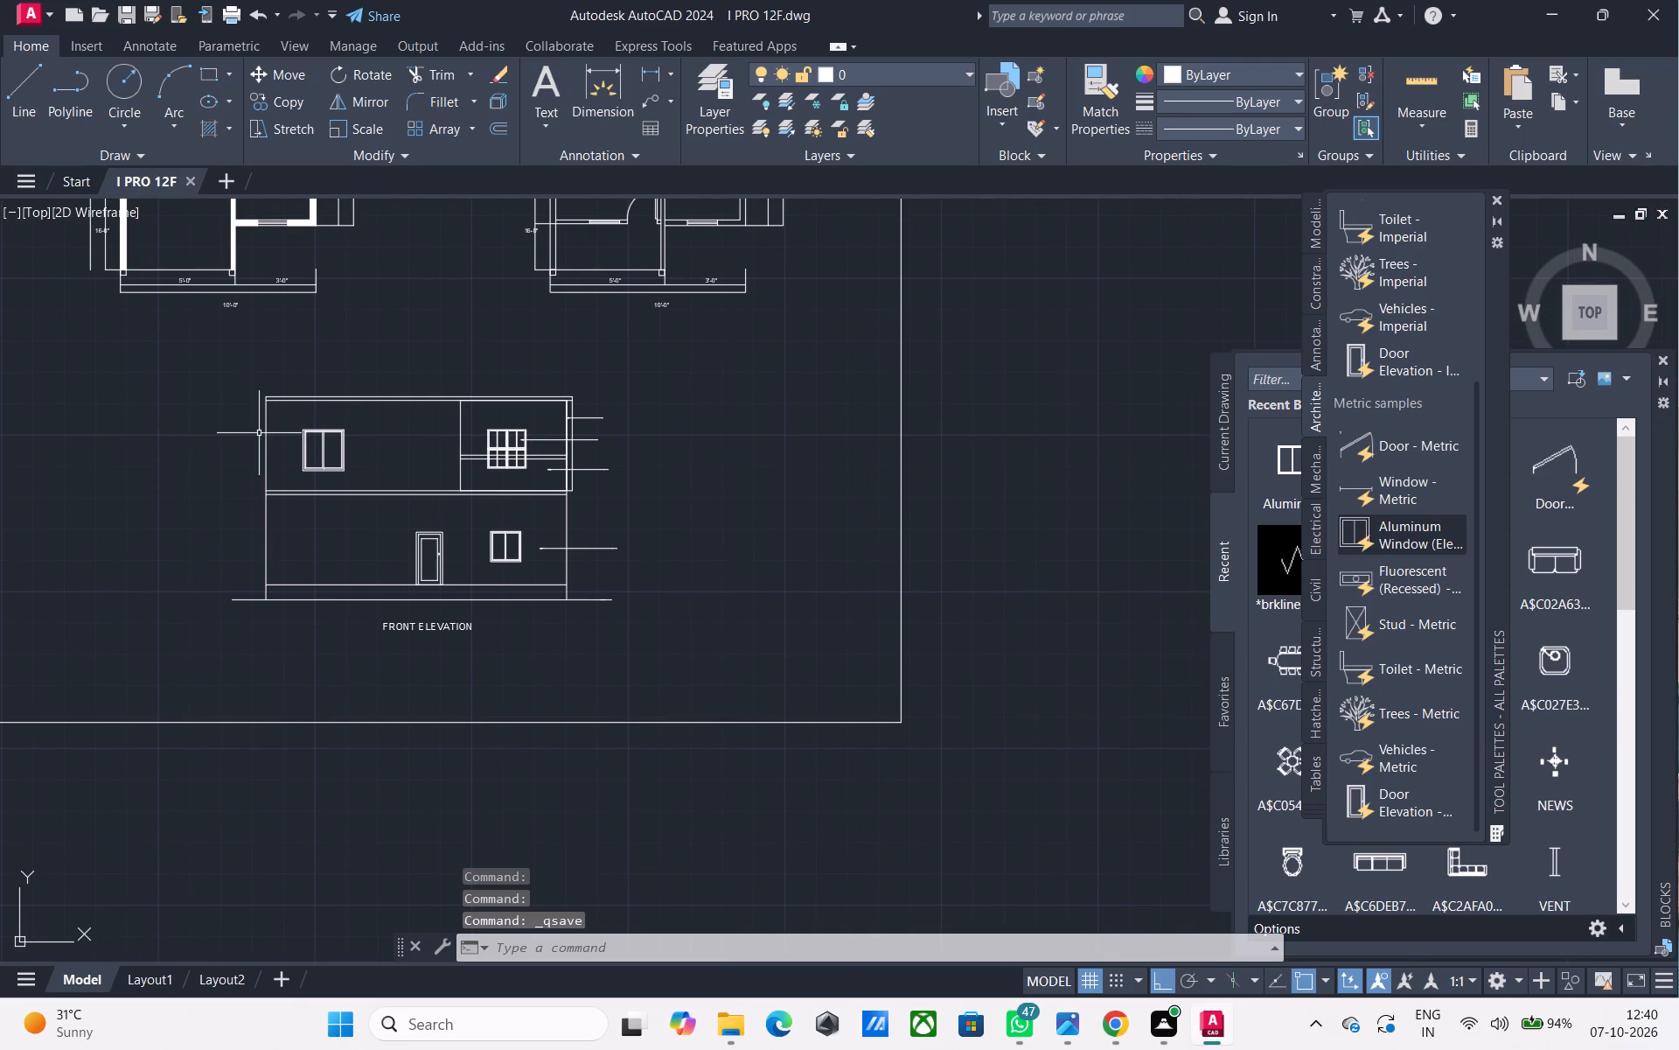
Add a multileader pointing at the upper-storey wall beside the four-pane window, landing above the roof, with the text EXTERIOR RENDER.
middle_drag(205, 398, 139, 479)
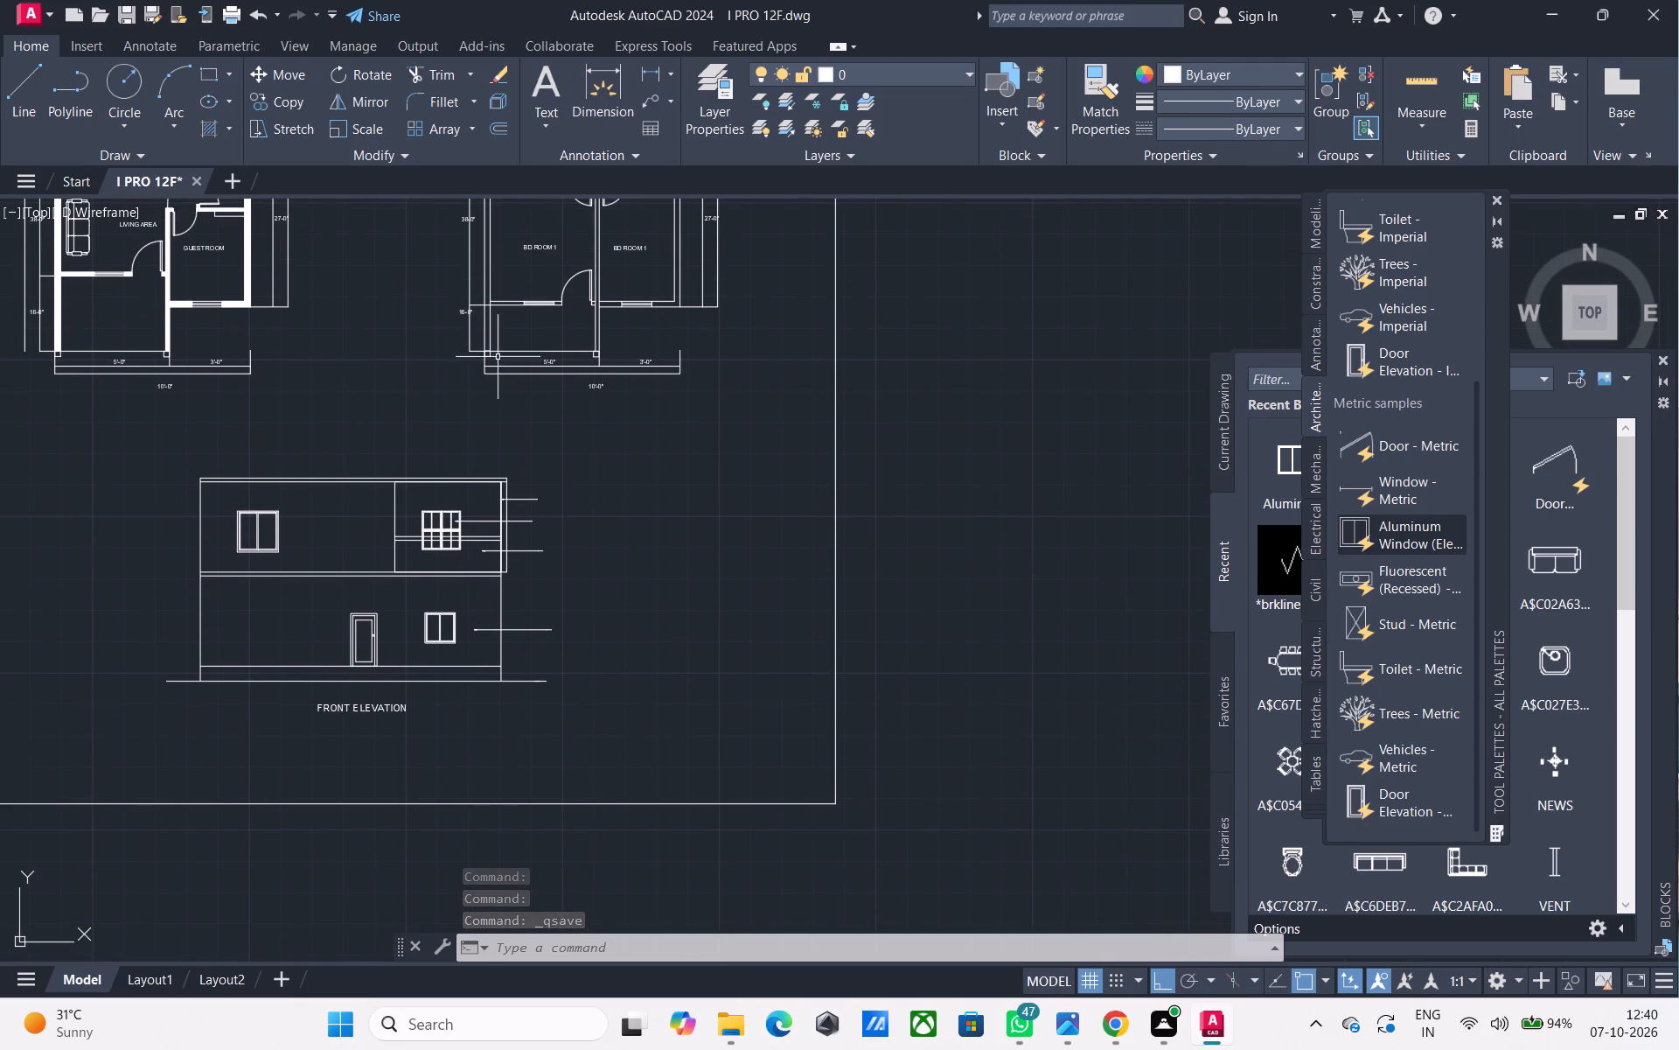
click(642, 102)
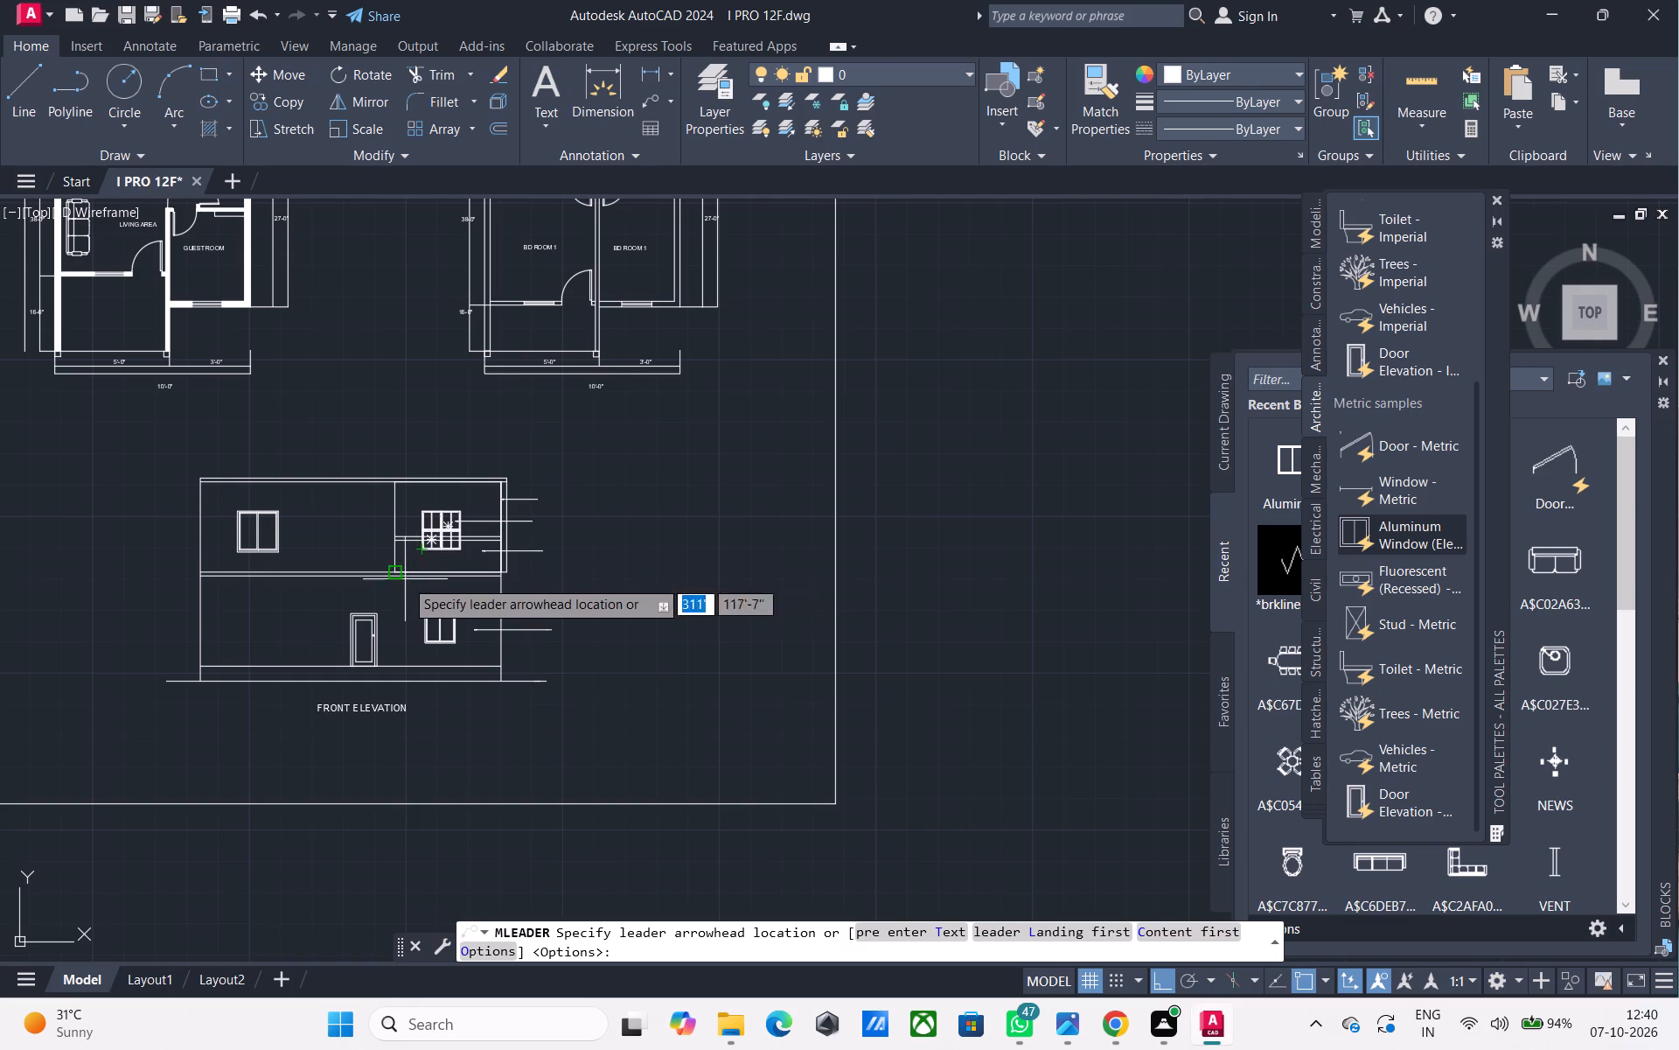
click(407, 514)
click(408, 432)
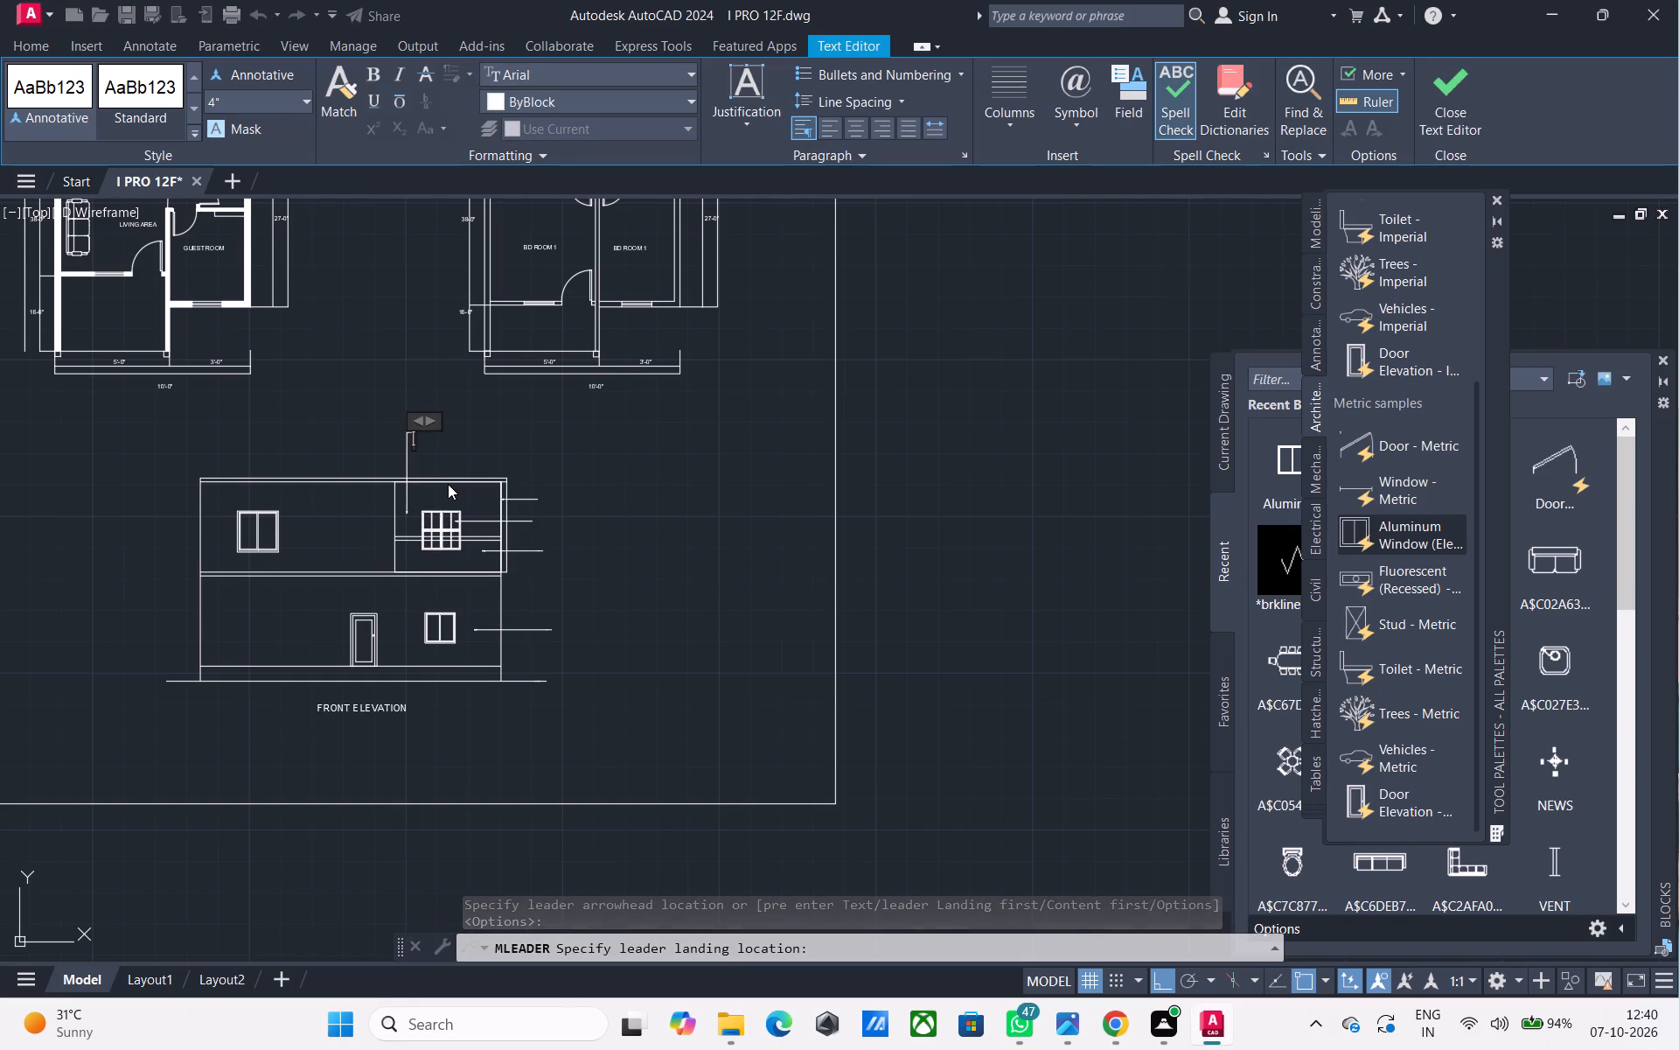
text(EX)
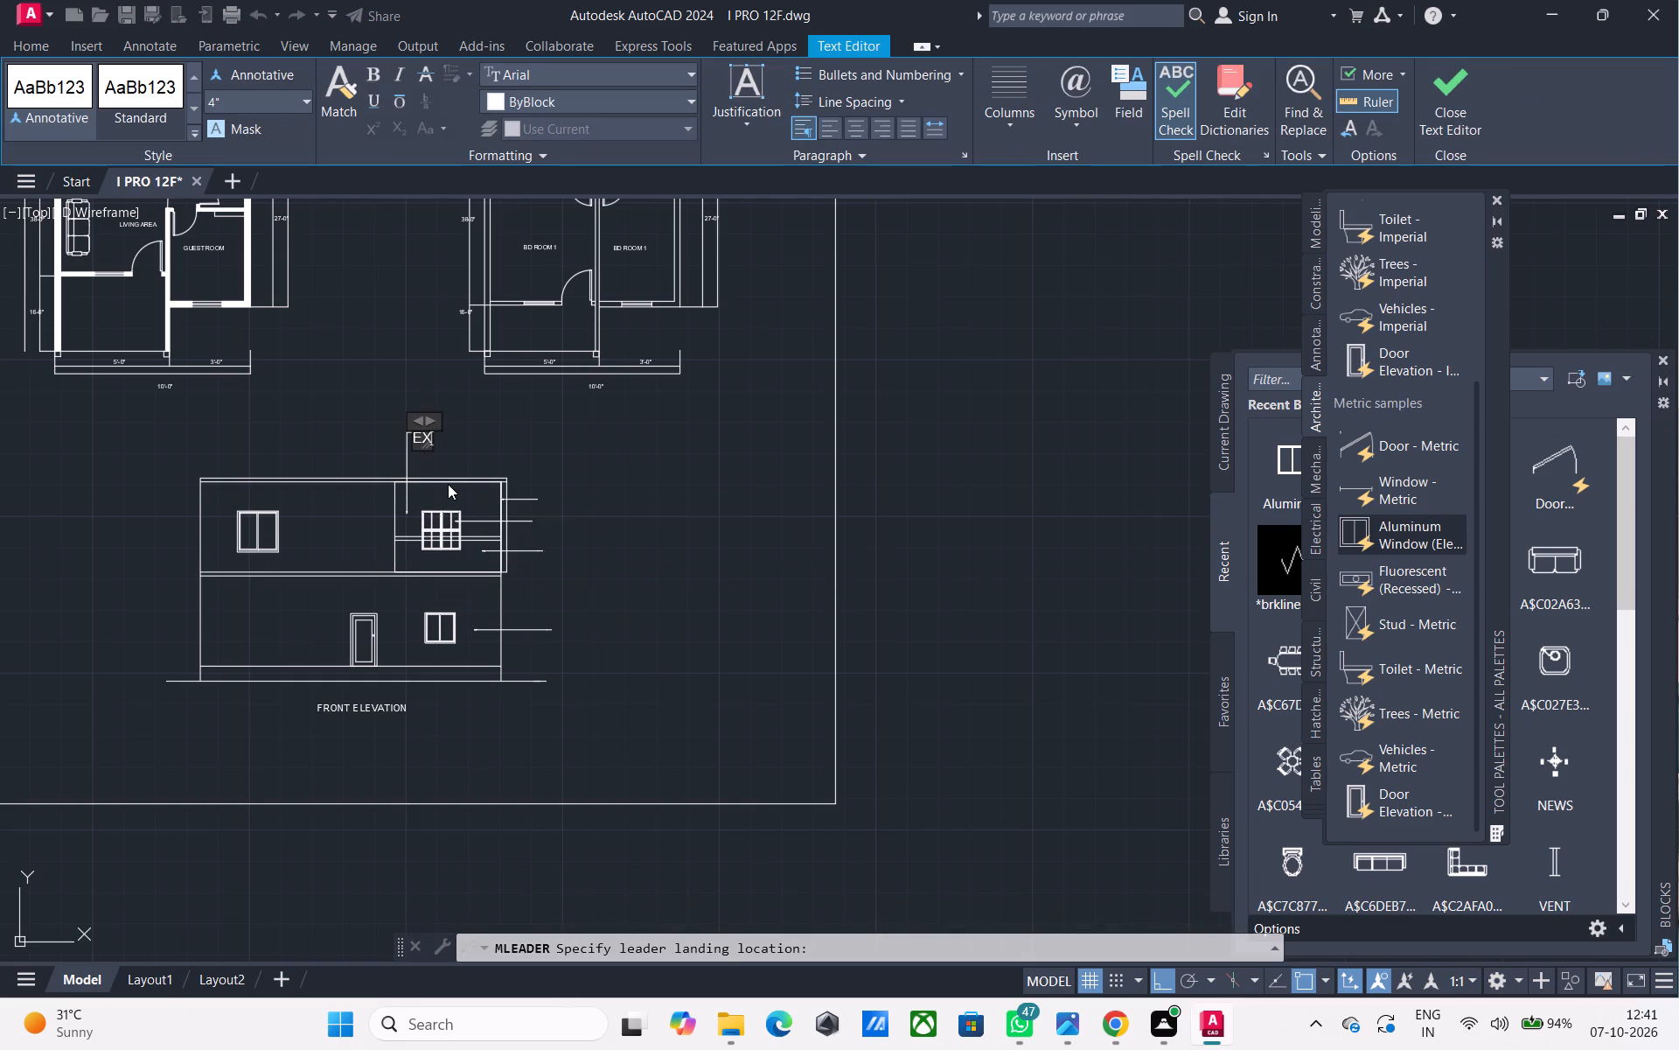
text(TERIOR)
key(space)
text(RENDER)
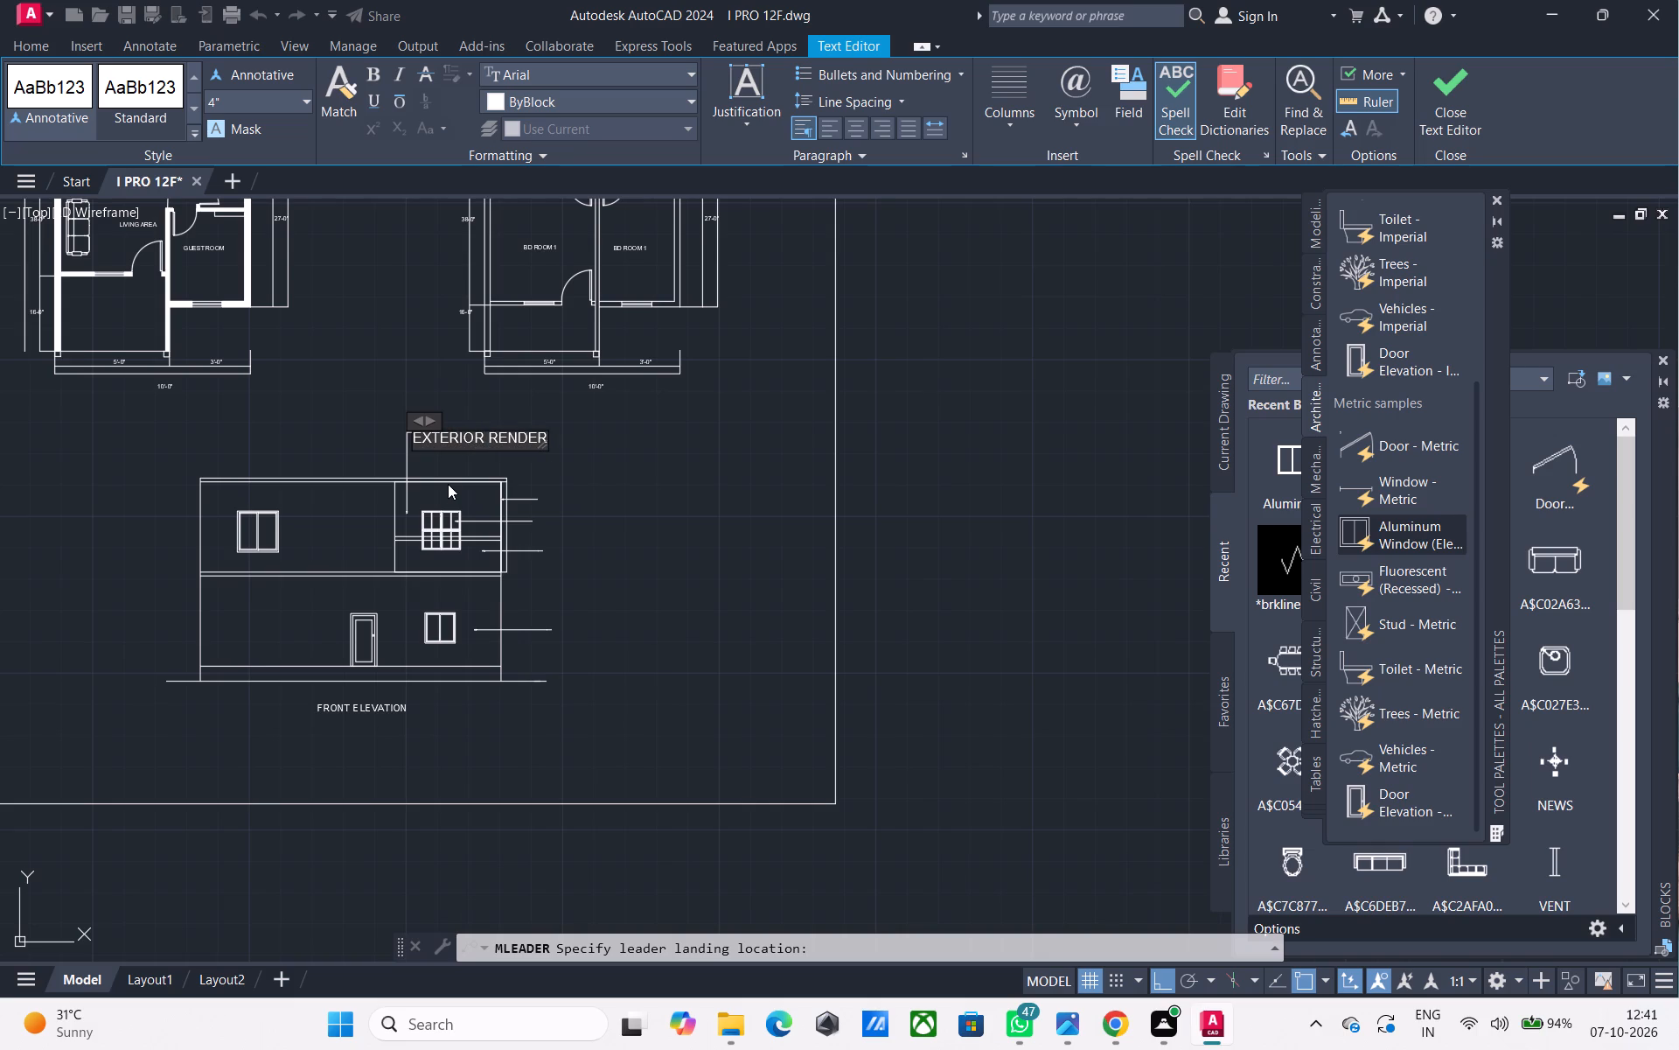
click(575, 480)
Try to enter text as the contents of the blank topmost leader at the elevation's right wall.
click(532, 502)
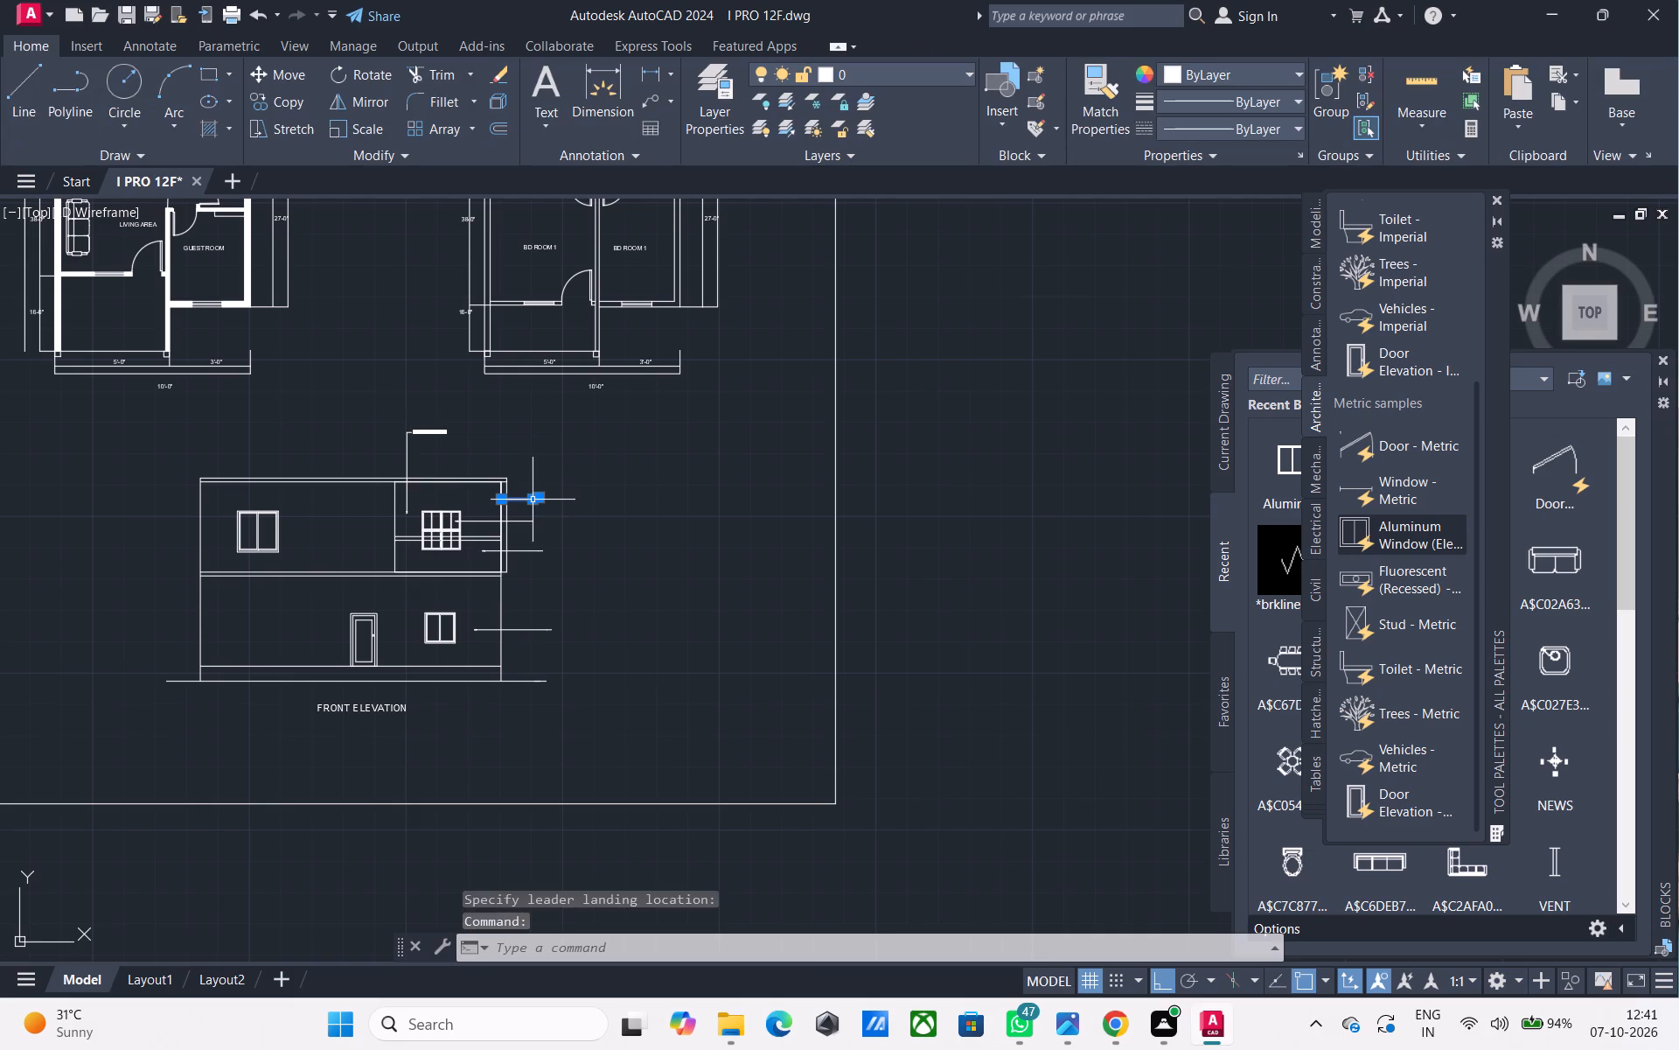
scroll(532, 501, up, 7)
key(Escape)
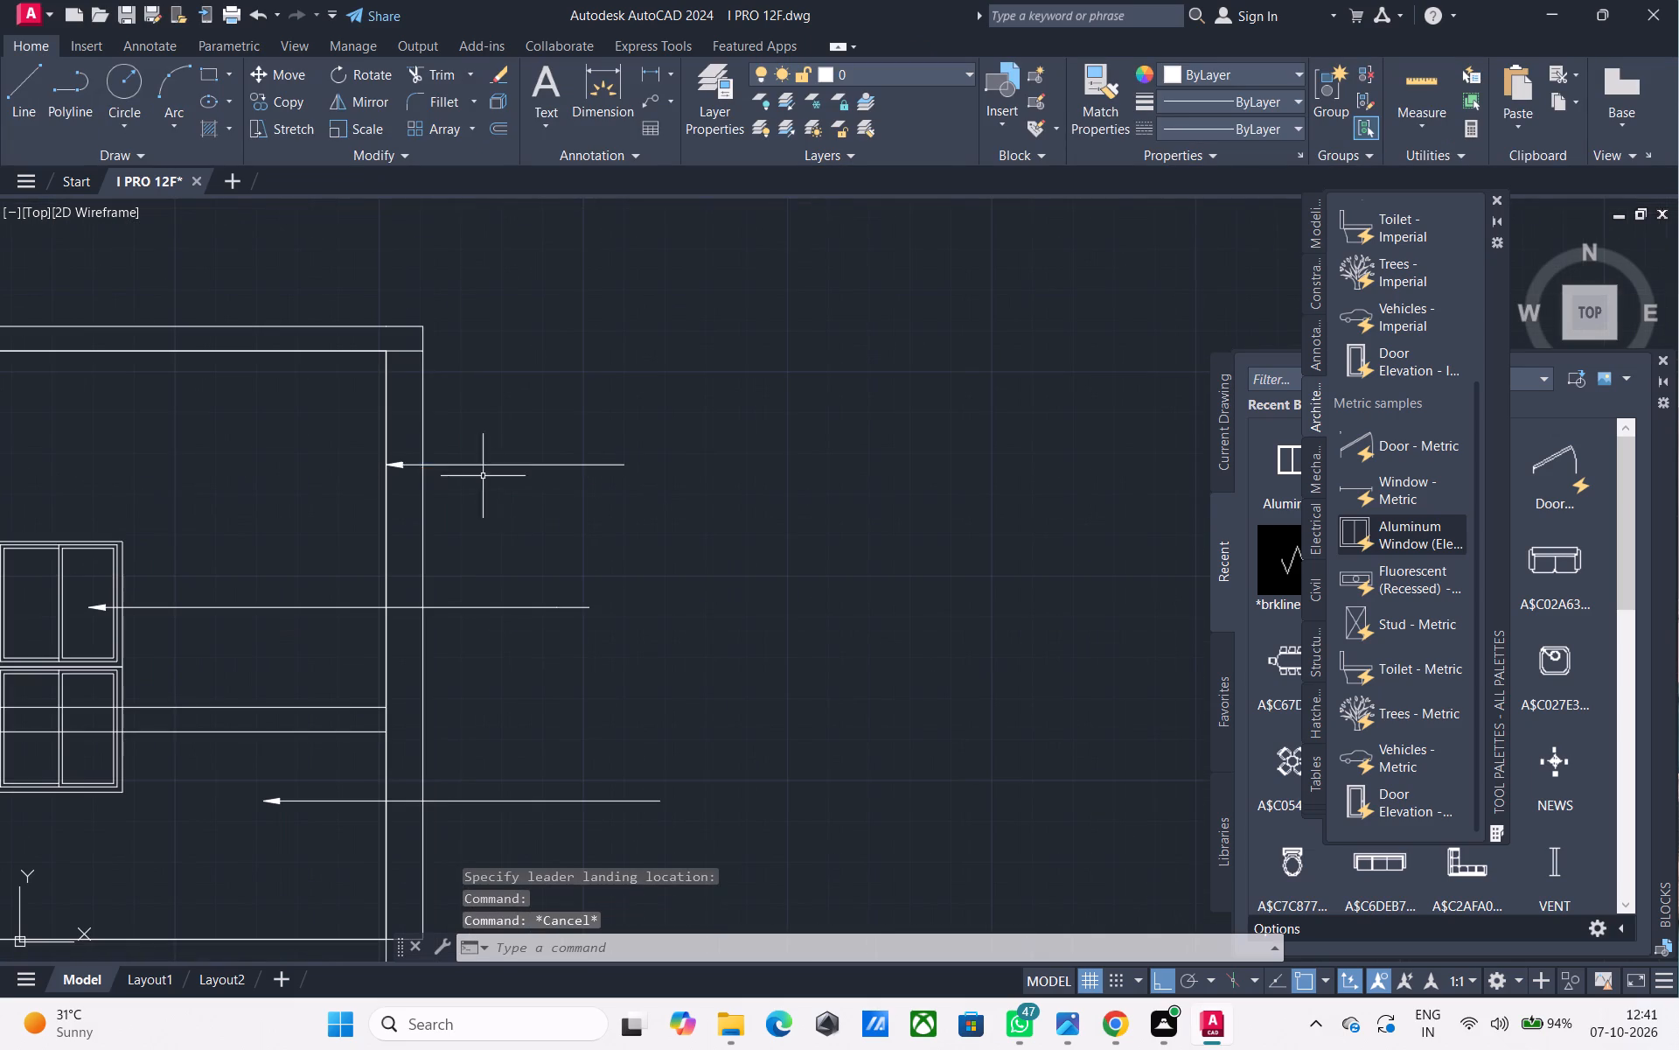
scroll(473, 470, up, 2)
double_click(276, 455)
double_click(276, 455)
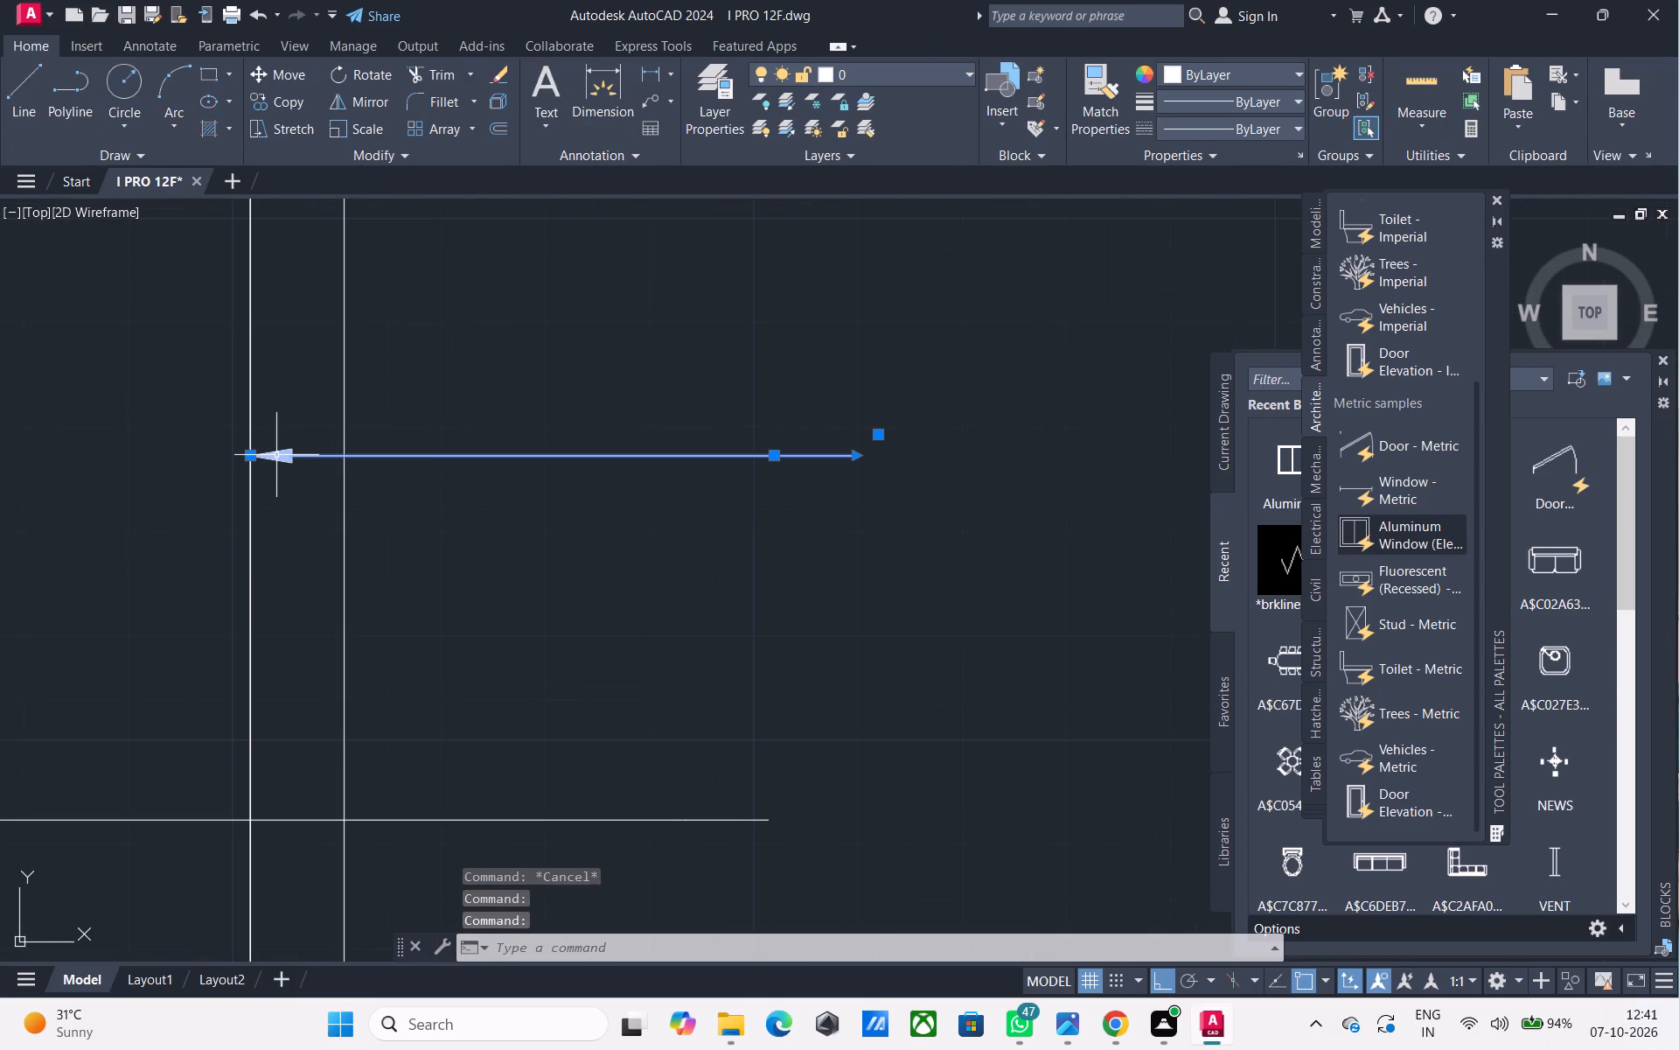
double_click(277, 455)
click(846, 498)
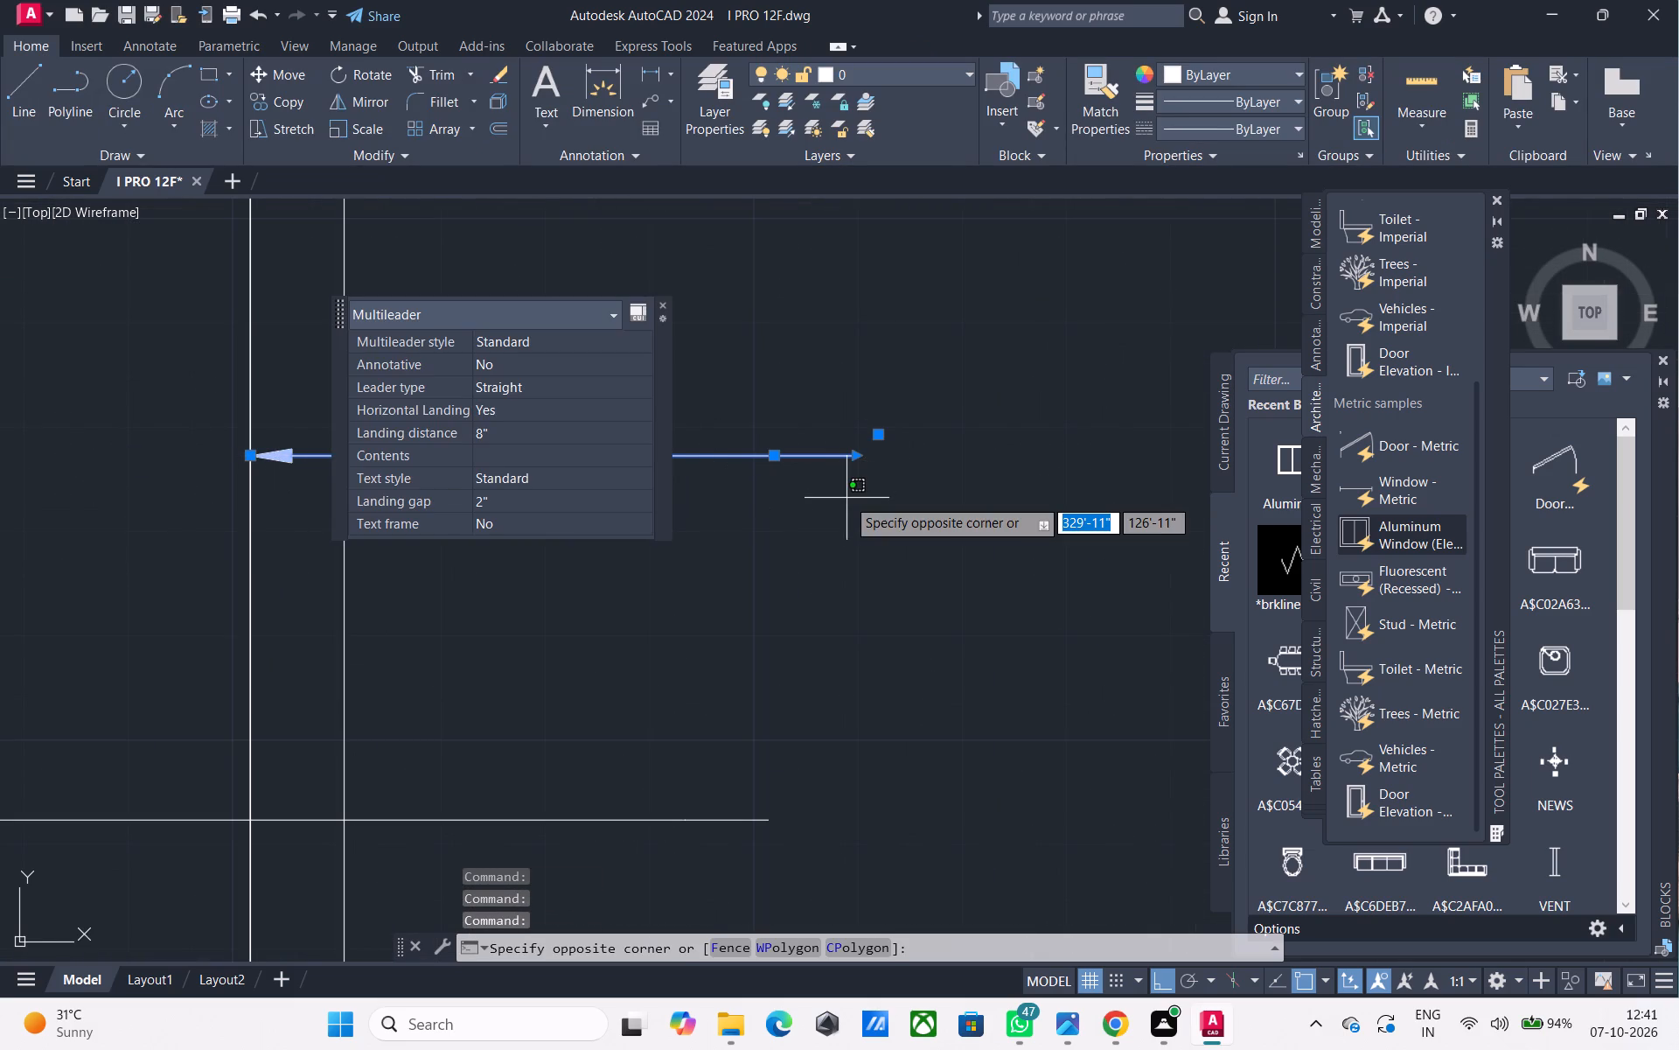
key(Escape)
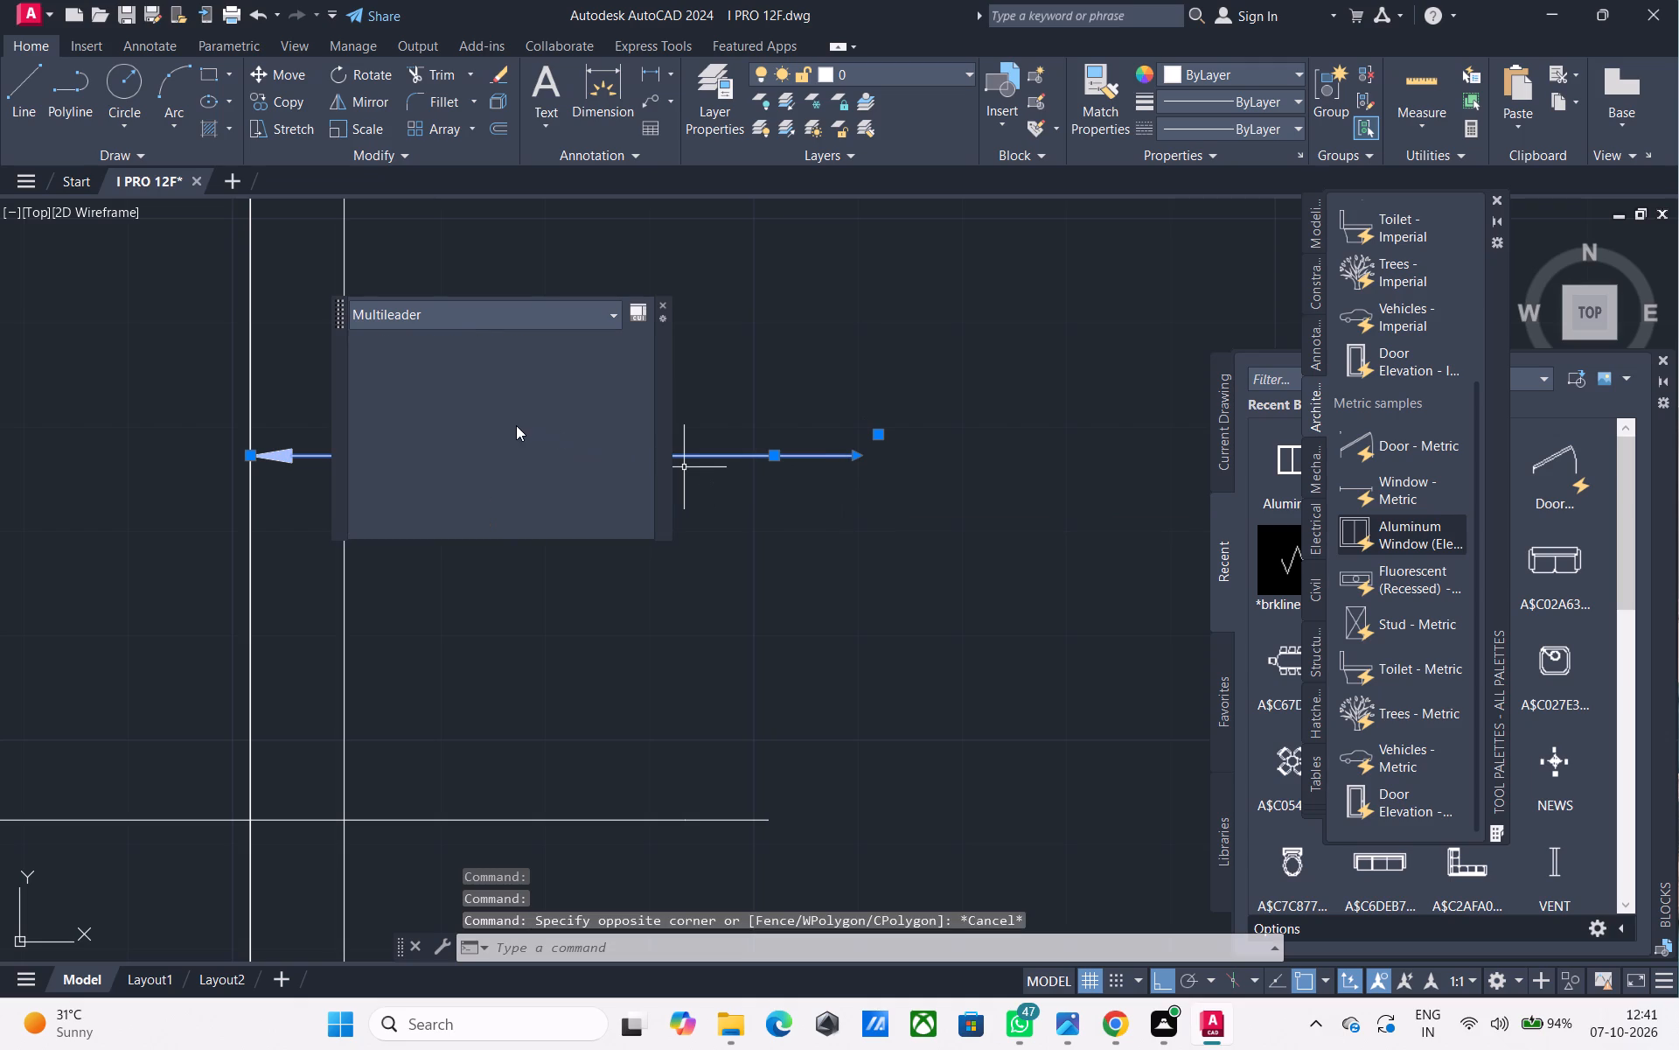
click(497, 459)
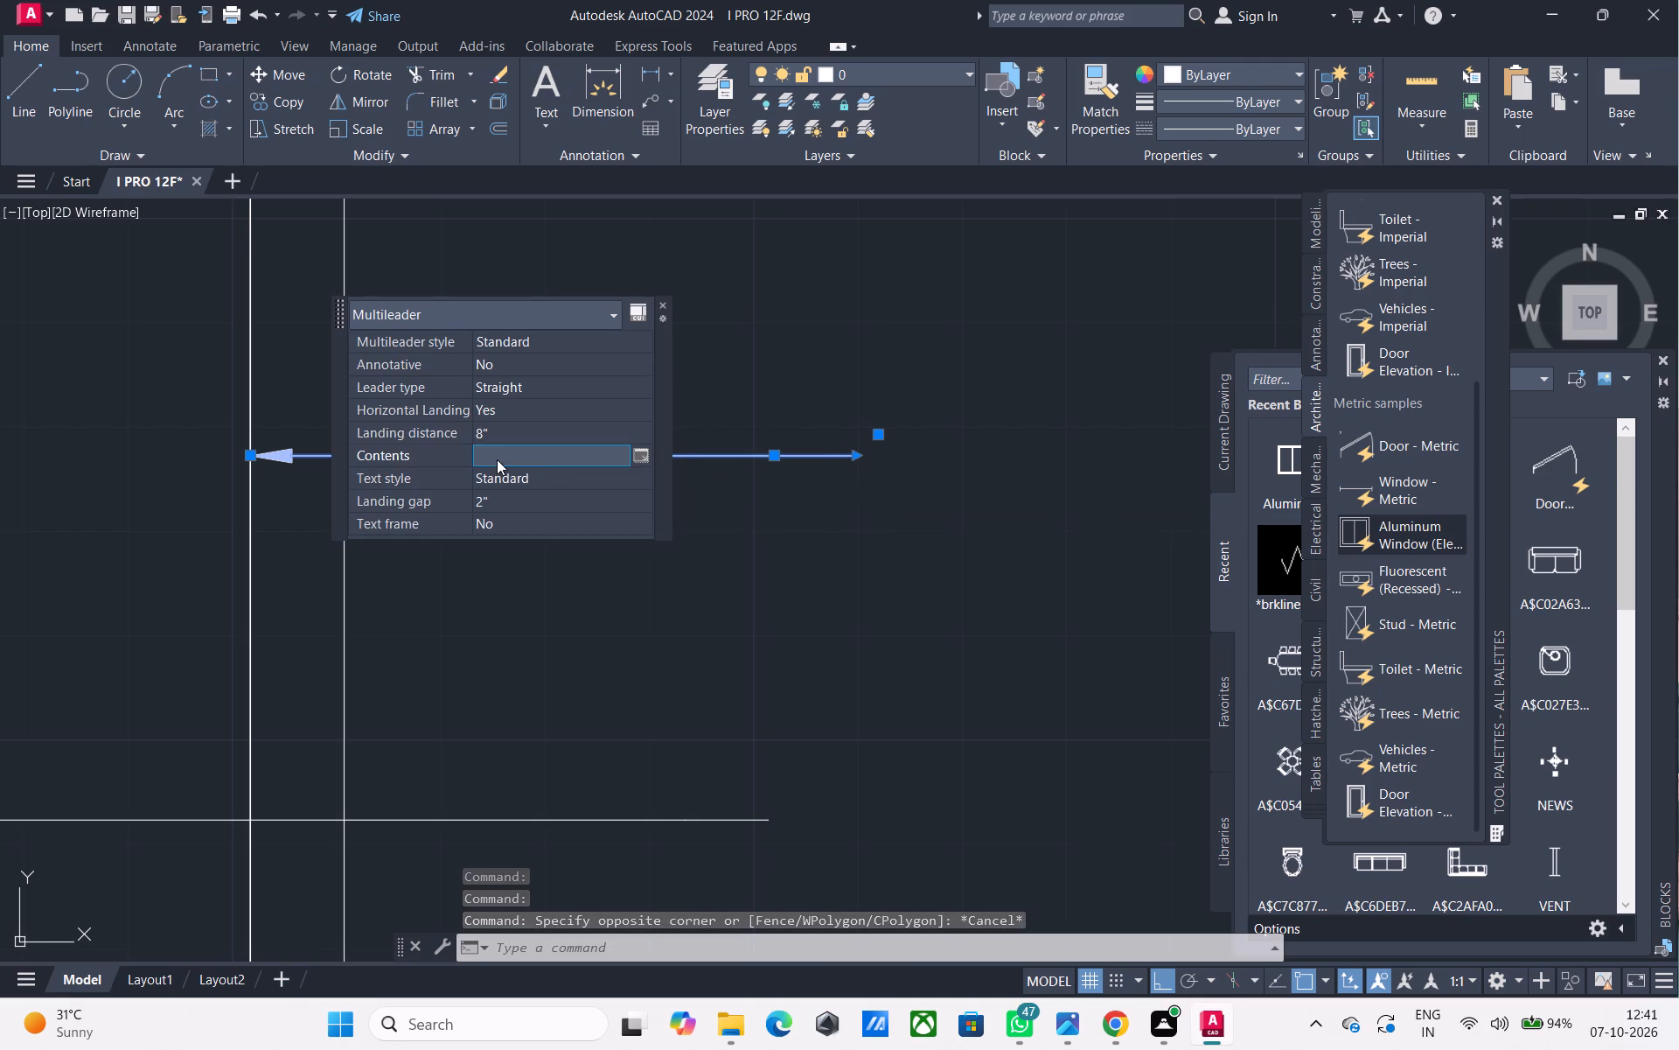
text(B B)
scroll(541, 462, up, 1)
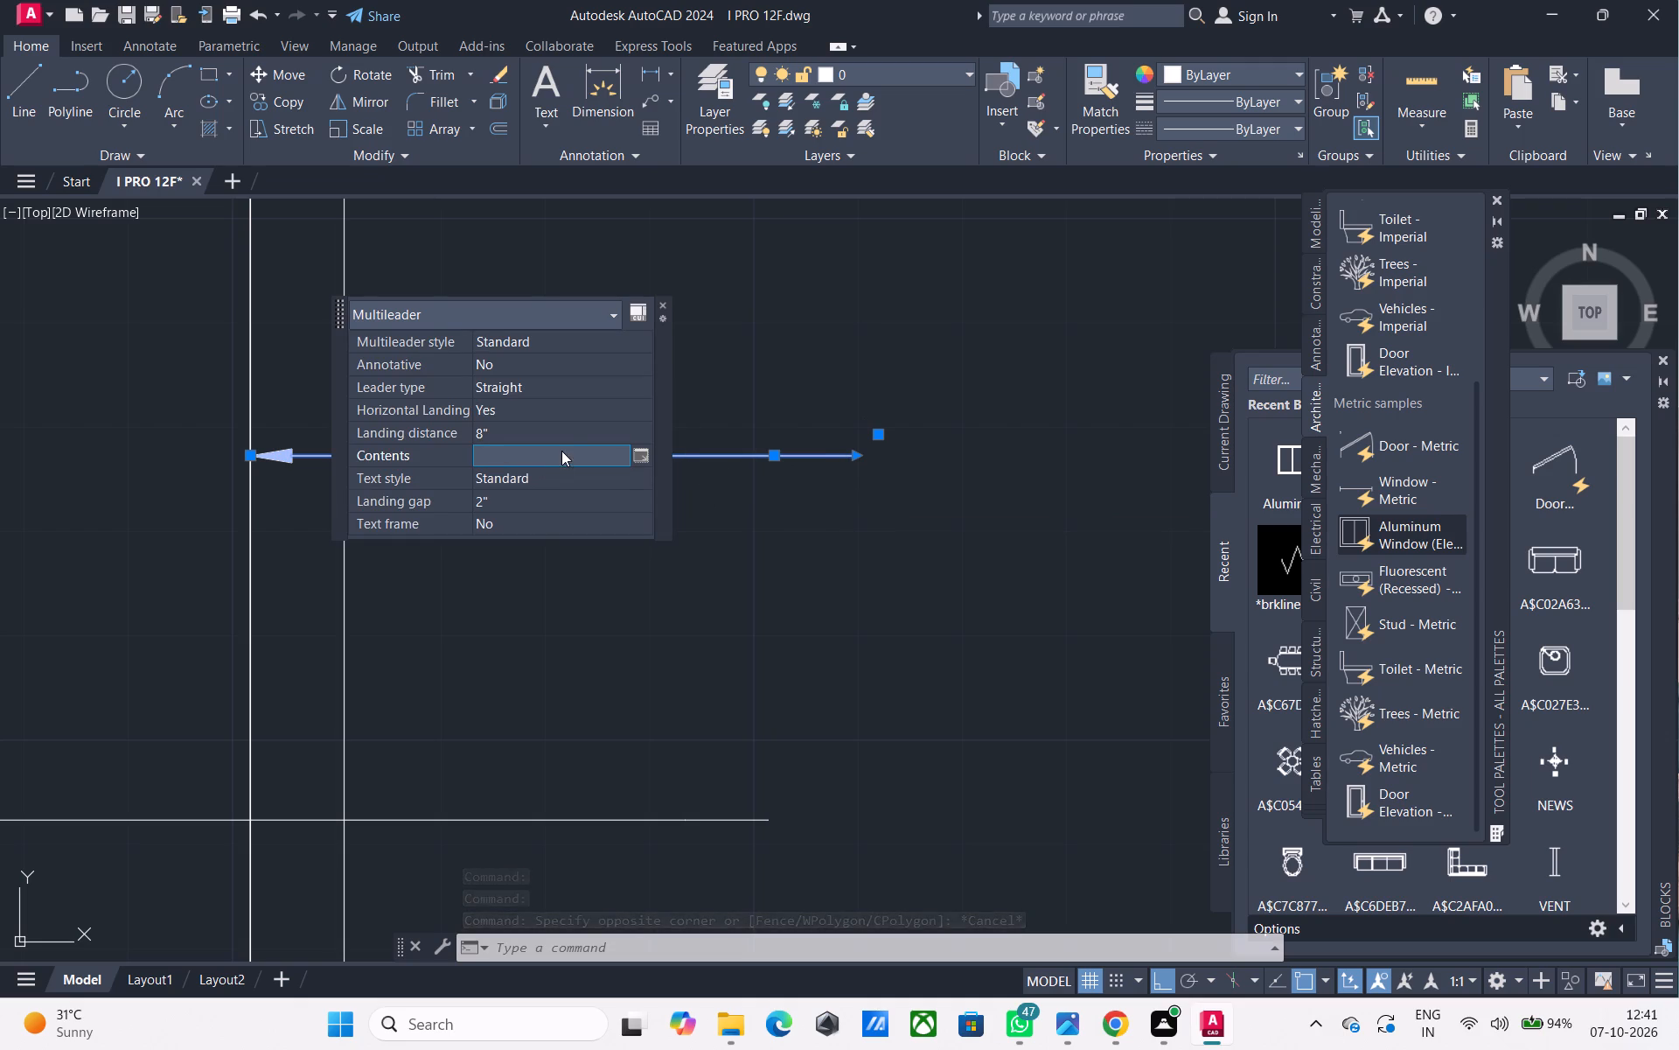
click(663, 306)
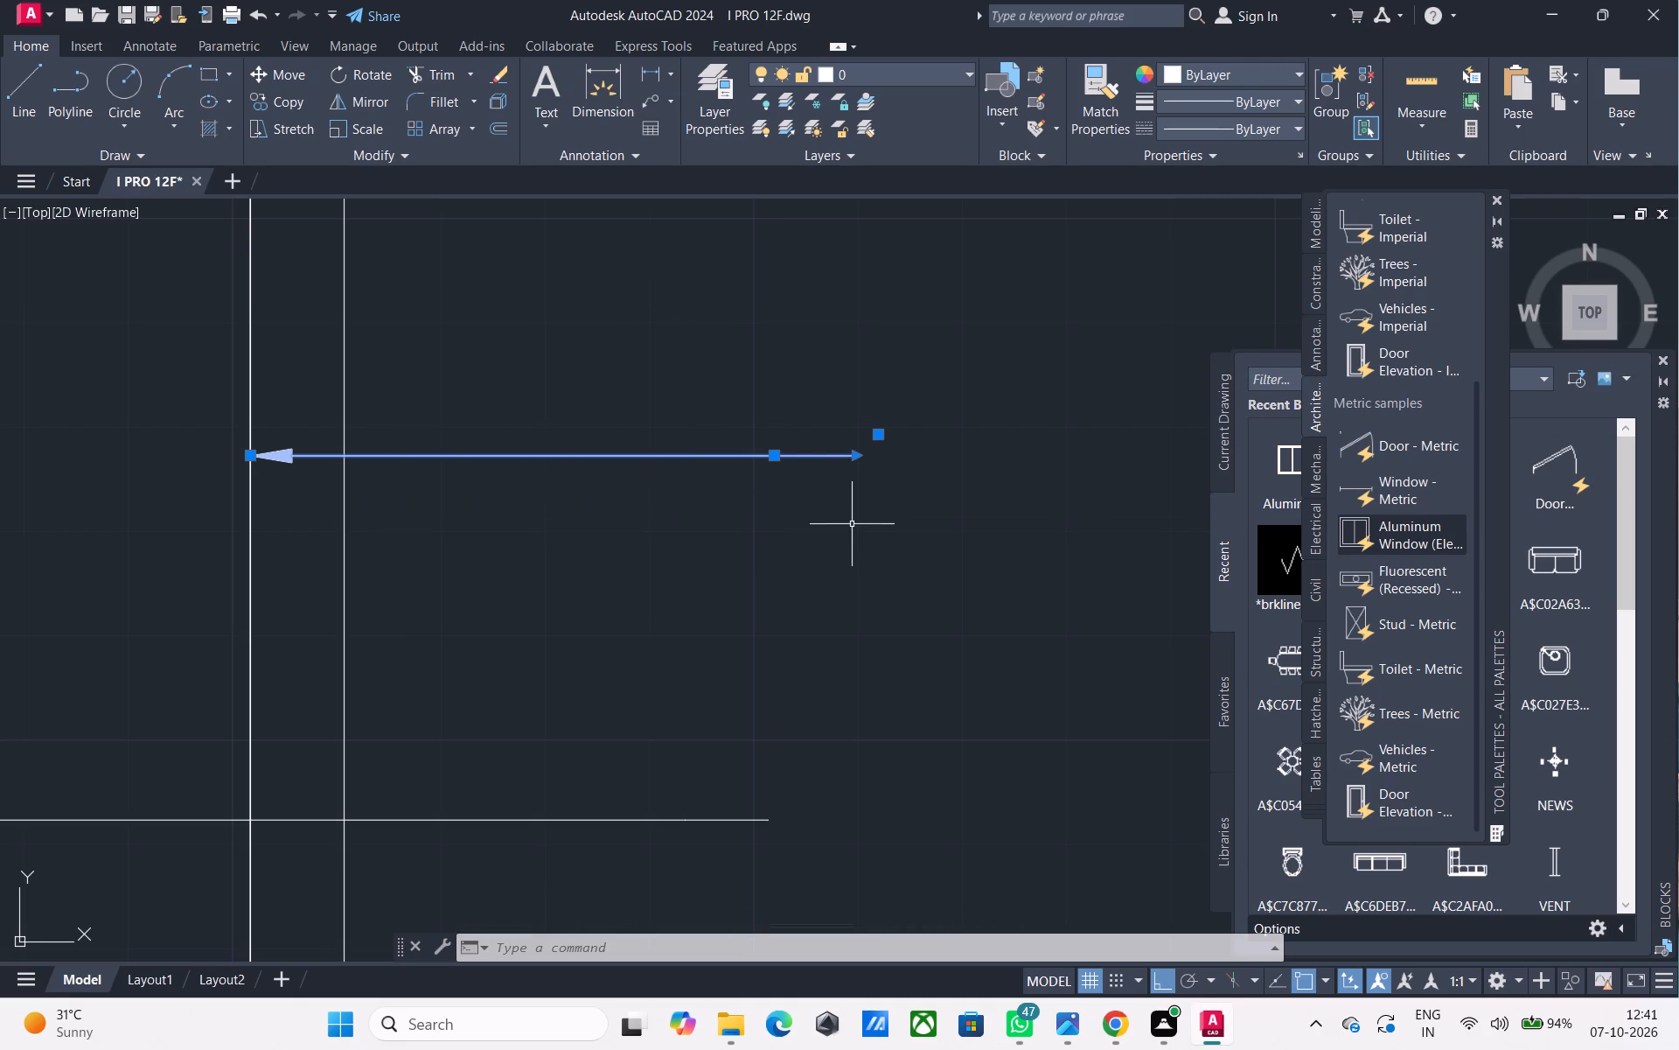
Delete the blank topmost leader at the elevation's right wall.
click(814, 493)
click(725, 403)
scroll(755, 481, down, 1)
key(Delete)
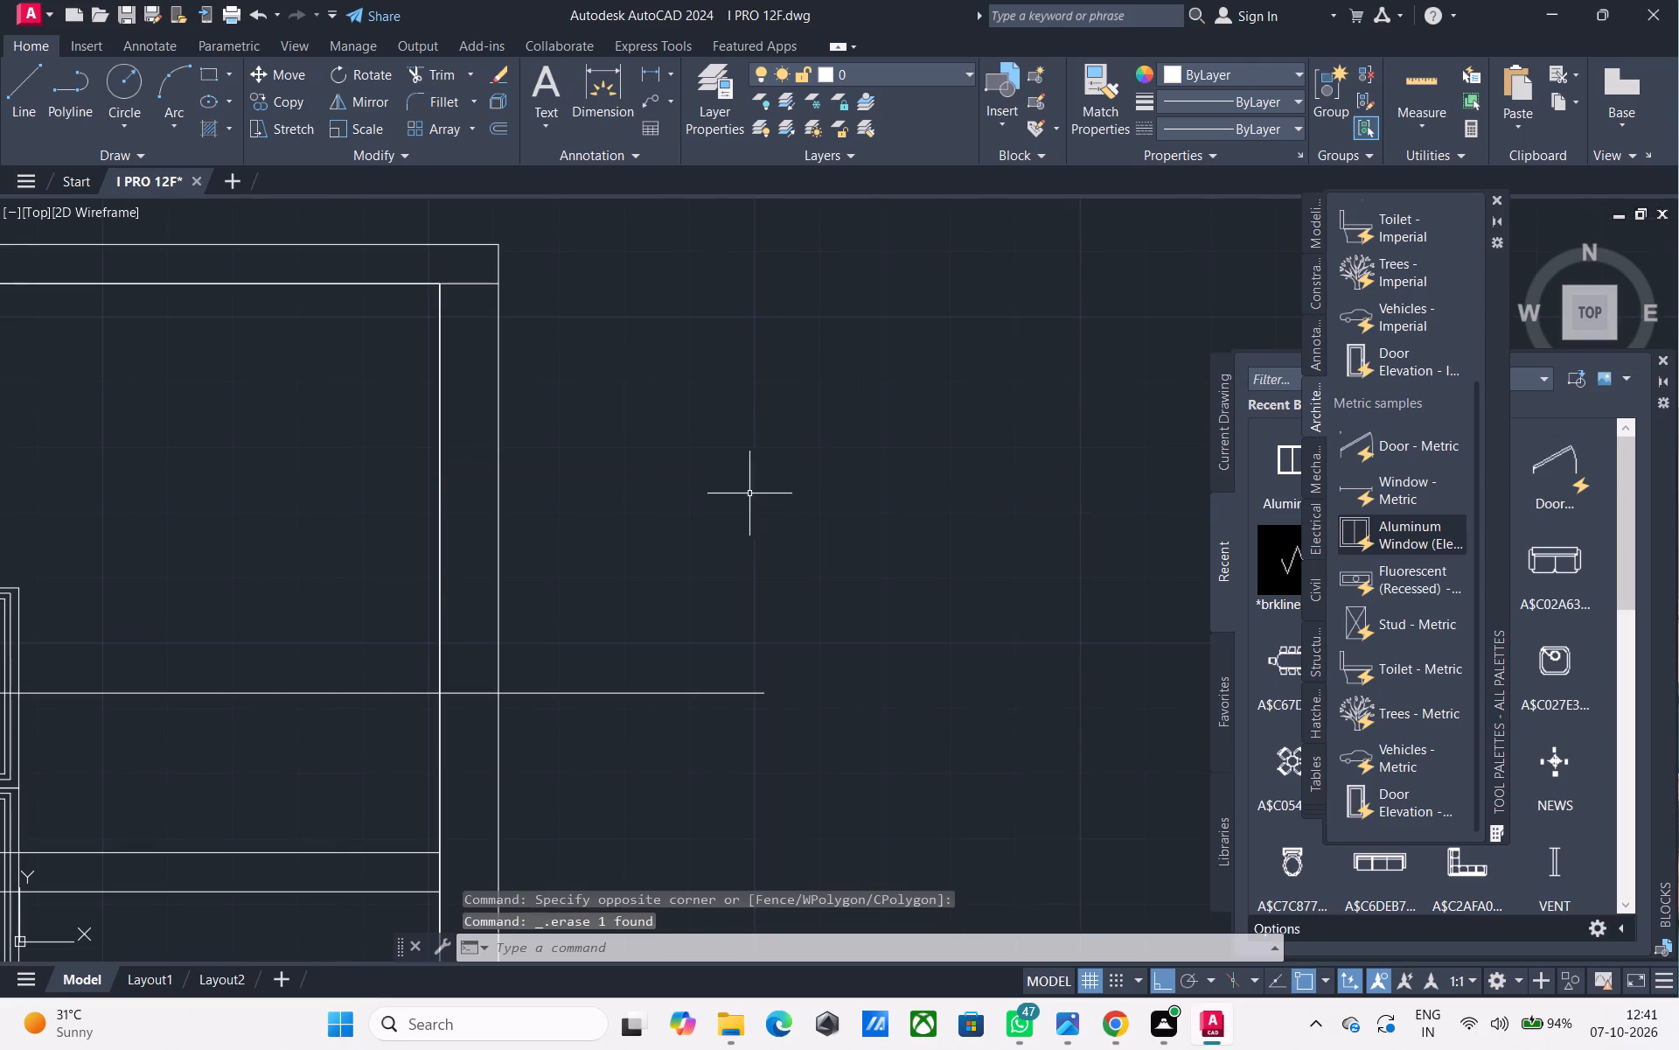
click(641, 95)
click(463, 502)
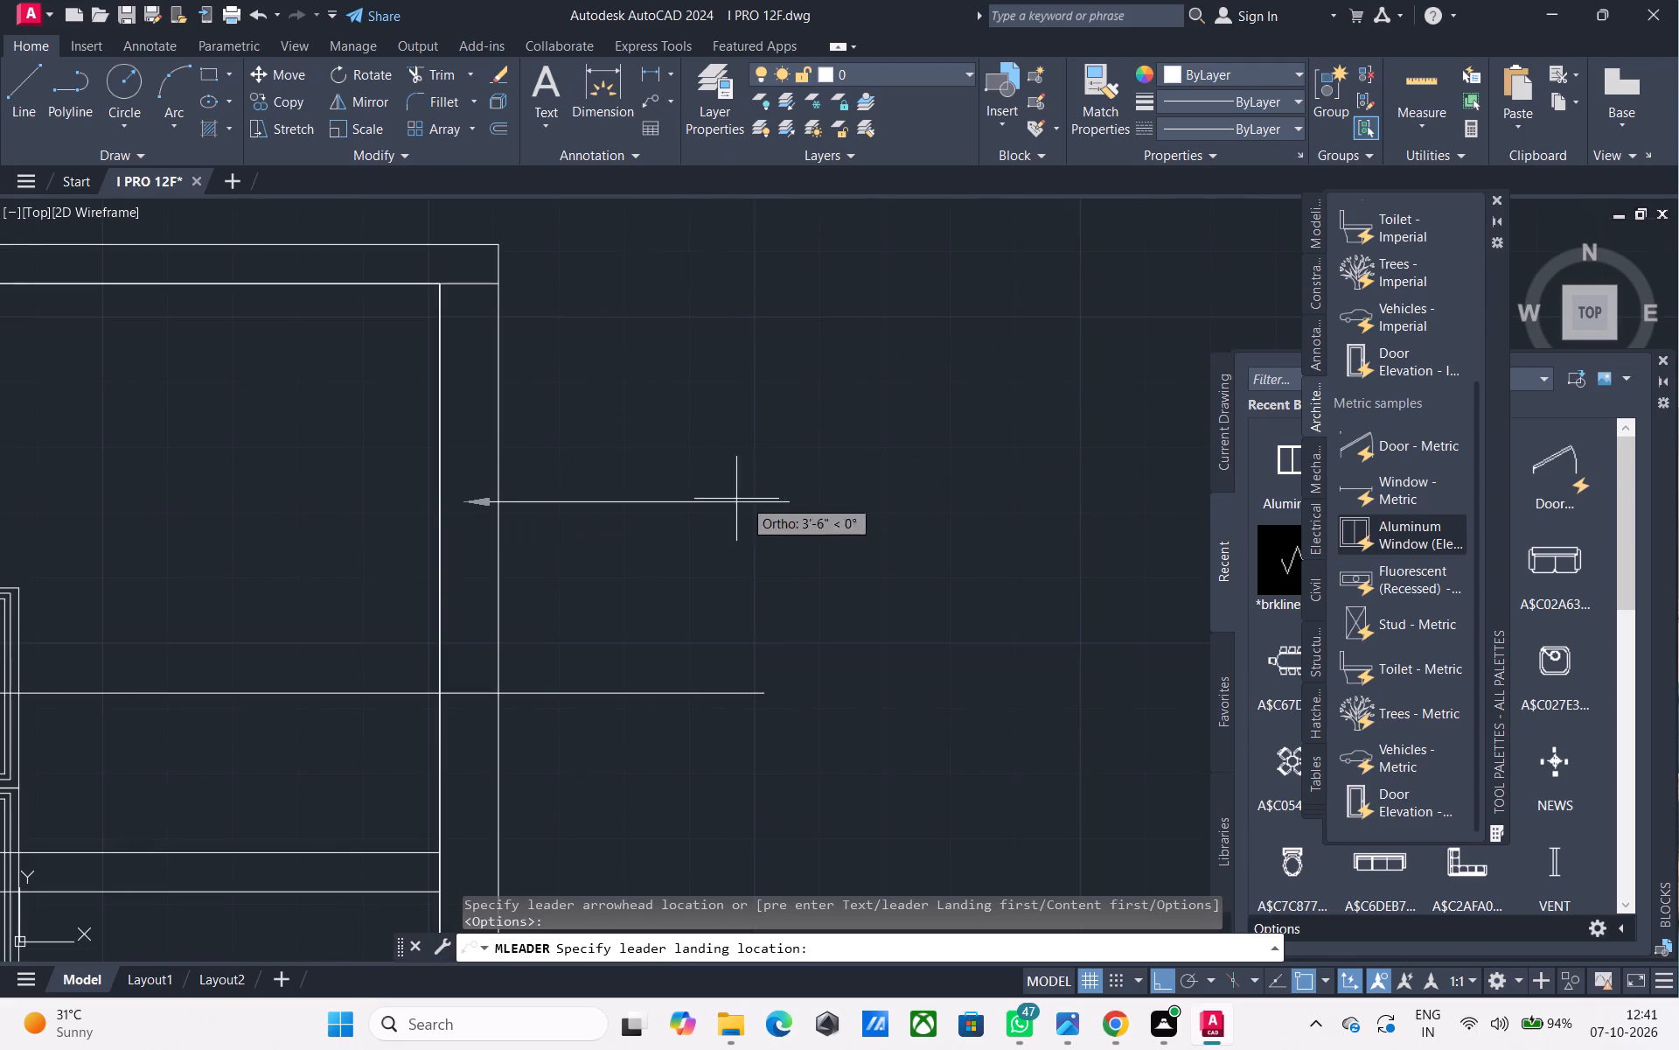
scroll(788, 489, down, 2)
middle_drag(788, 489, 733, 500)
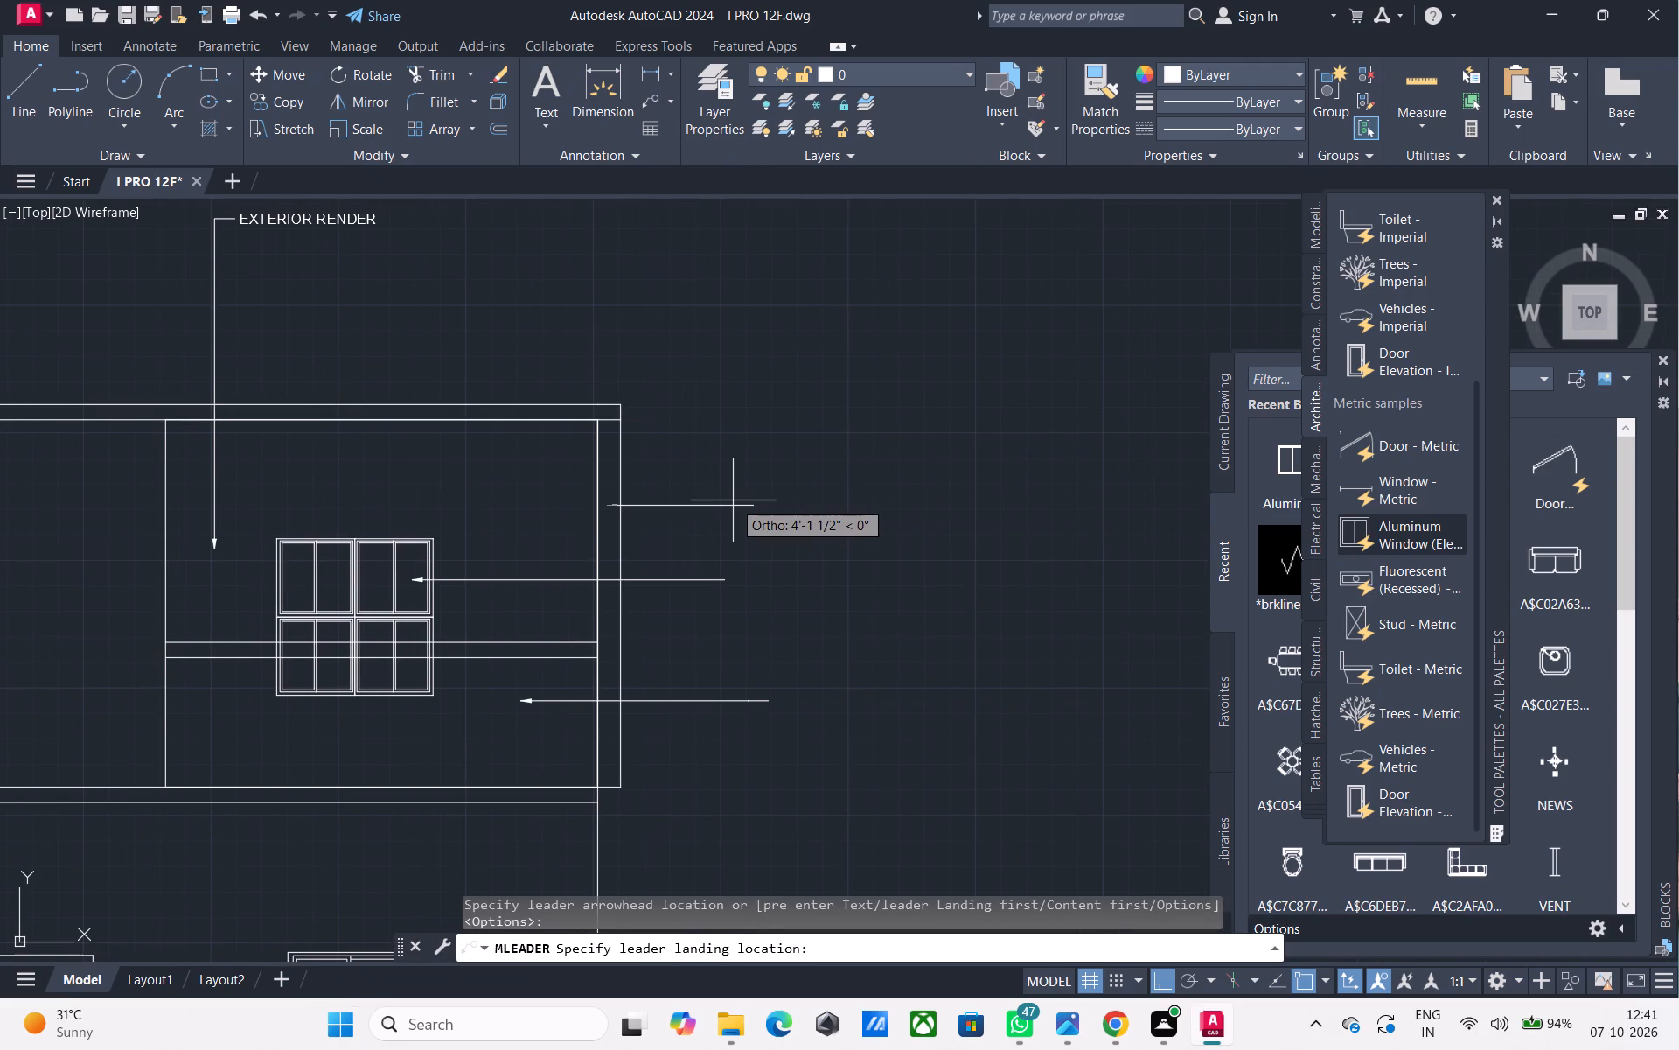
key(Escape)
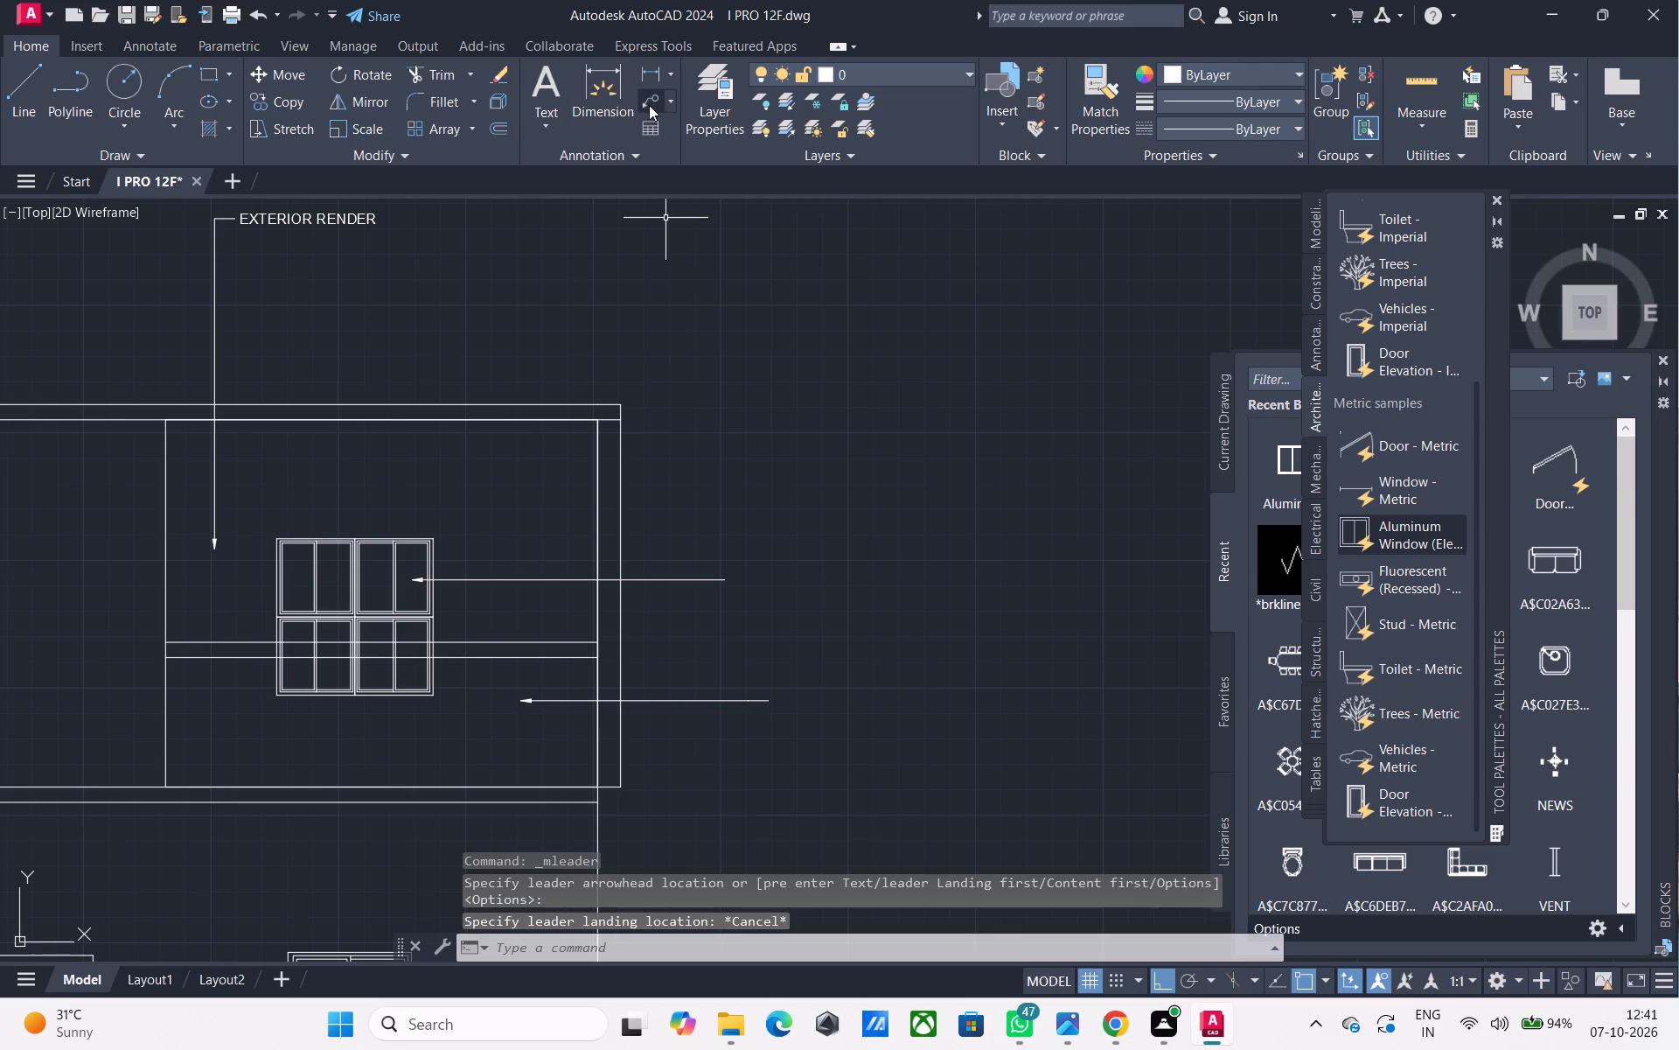
Add a horizontal multileader from the upper-storey wall above the four-pane window, landing outside the right wall, with the text EXTERIOR RENDOR.
click(648, 105)
click(521, 465)
click(727, 473)
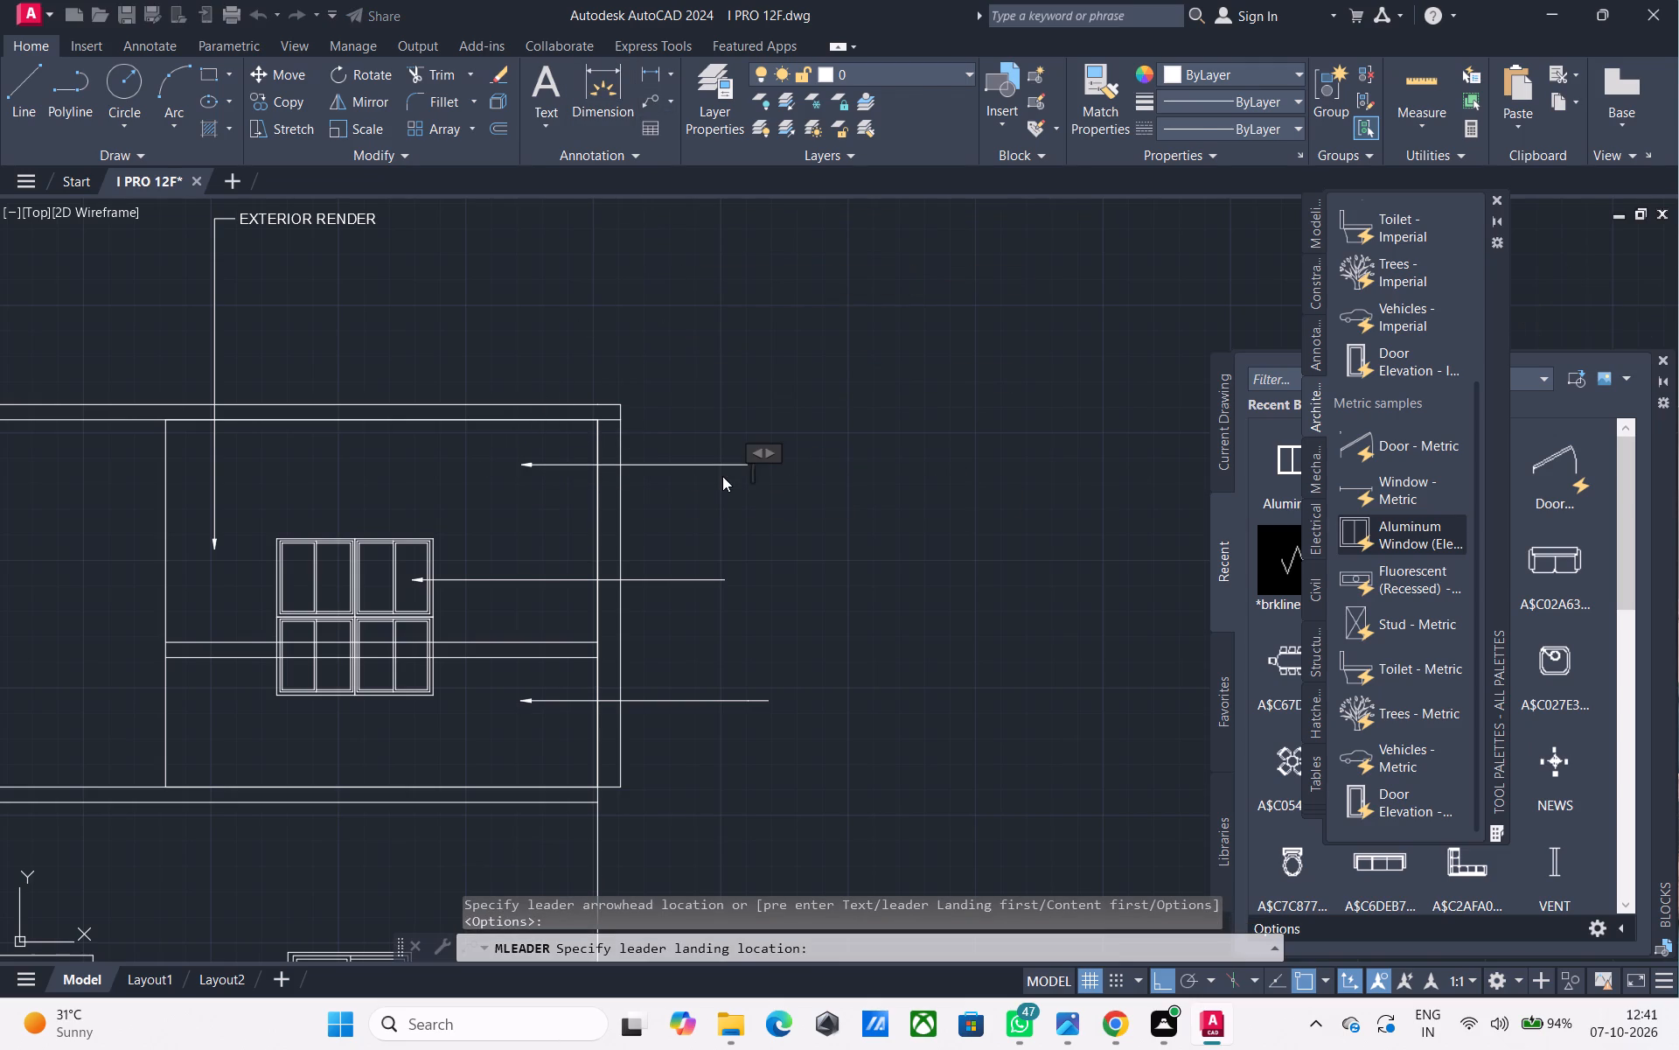
key(space)
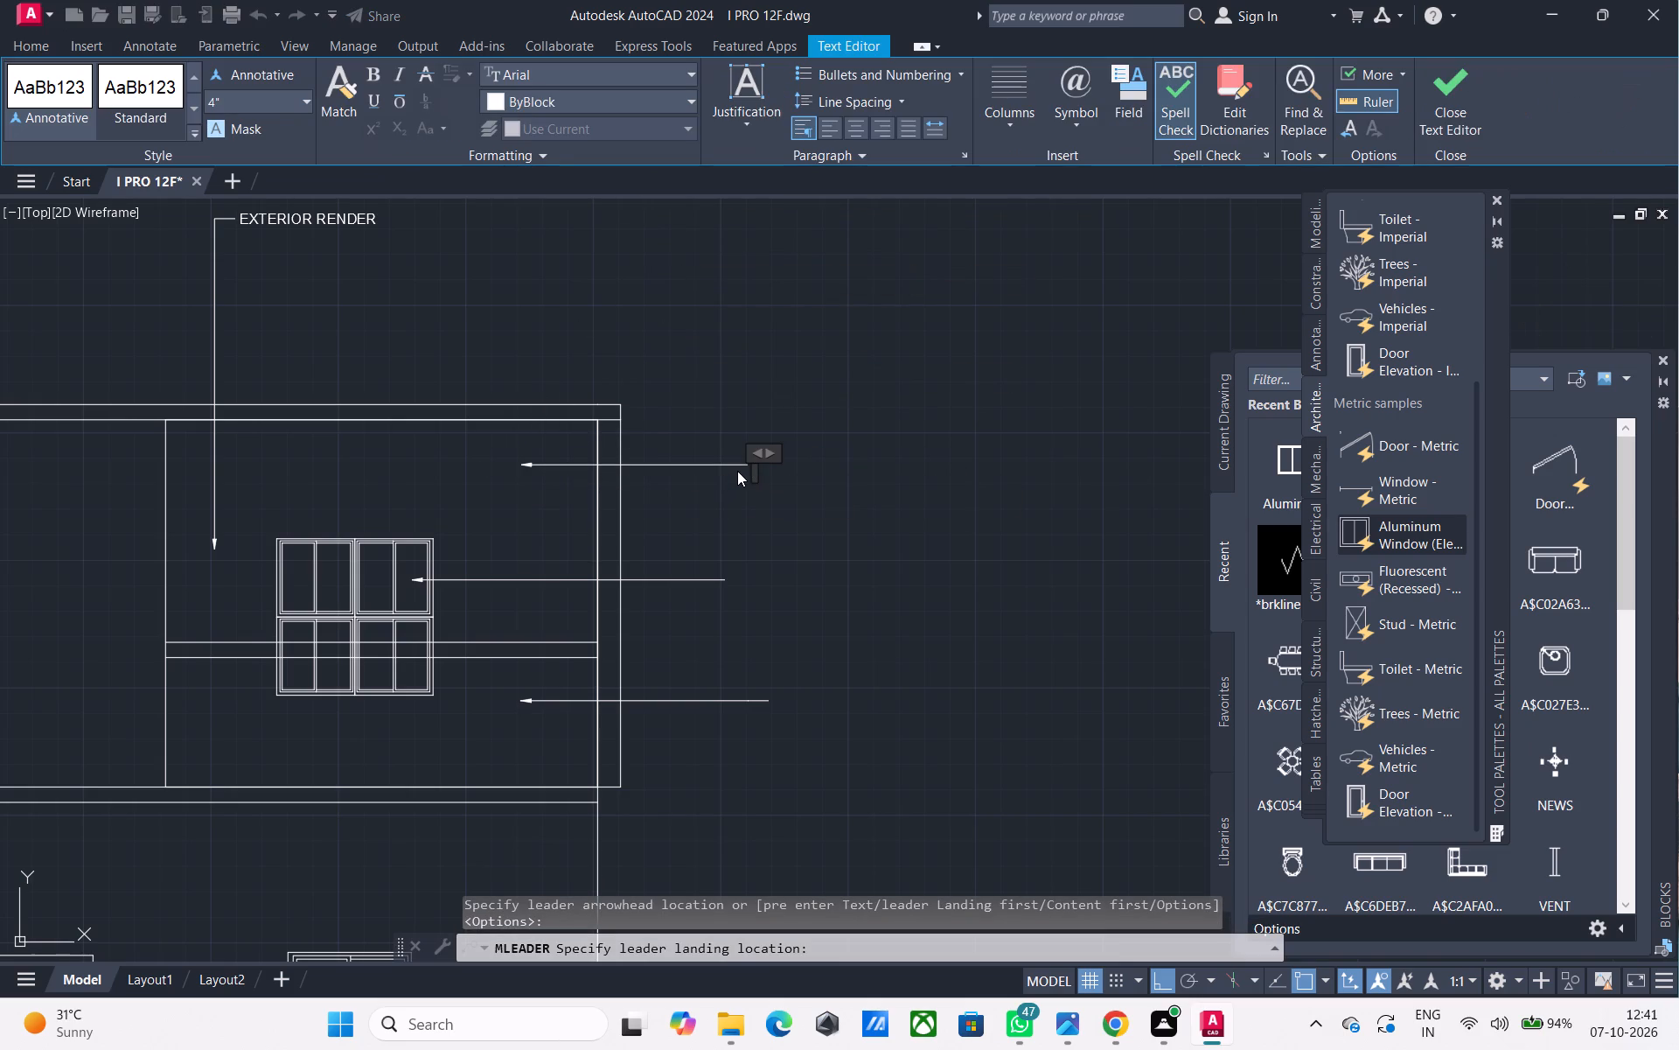
key(e)
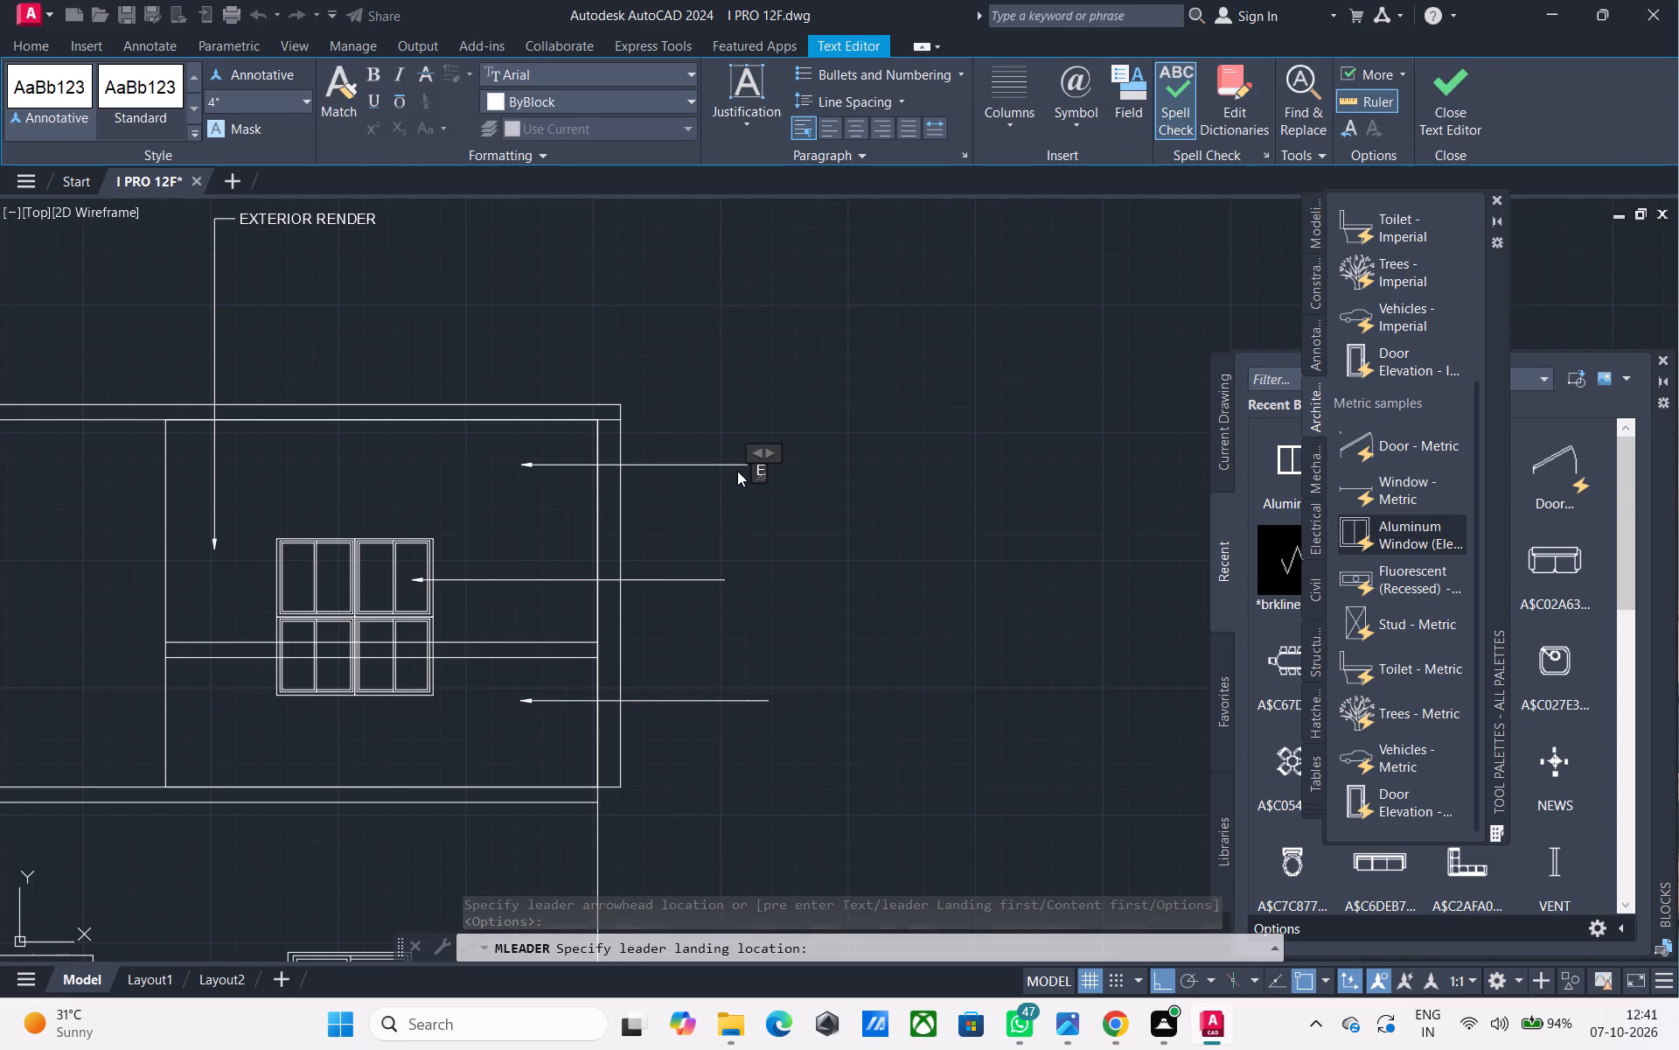
text(XTER)
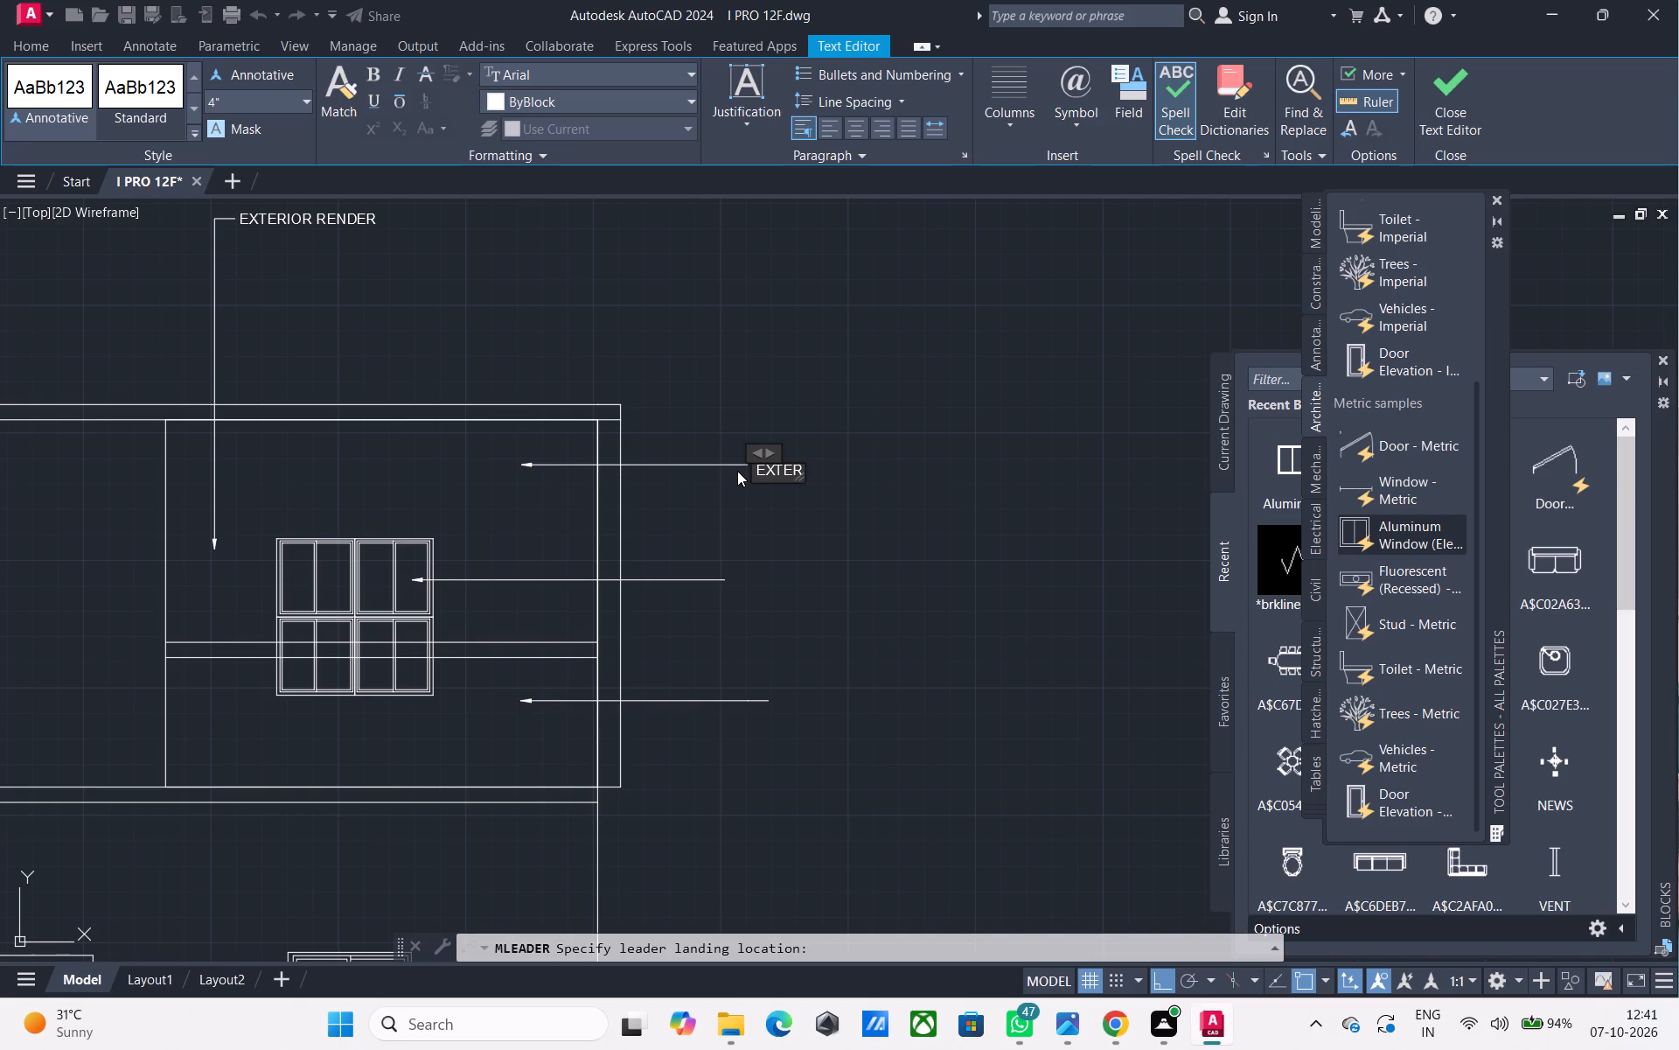
text(IO)
key(r)
key(space)
text(RENDOR)
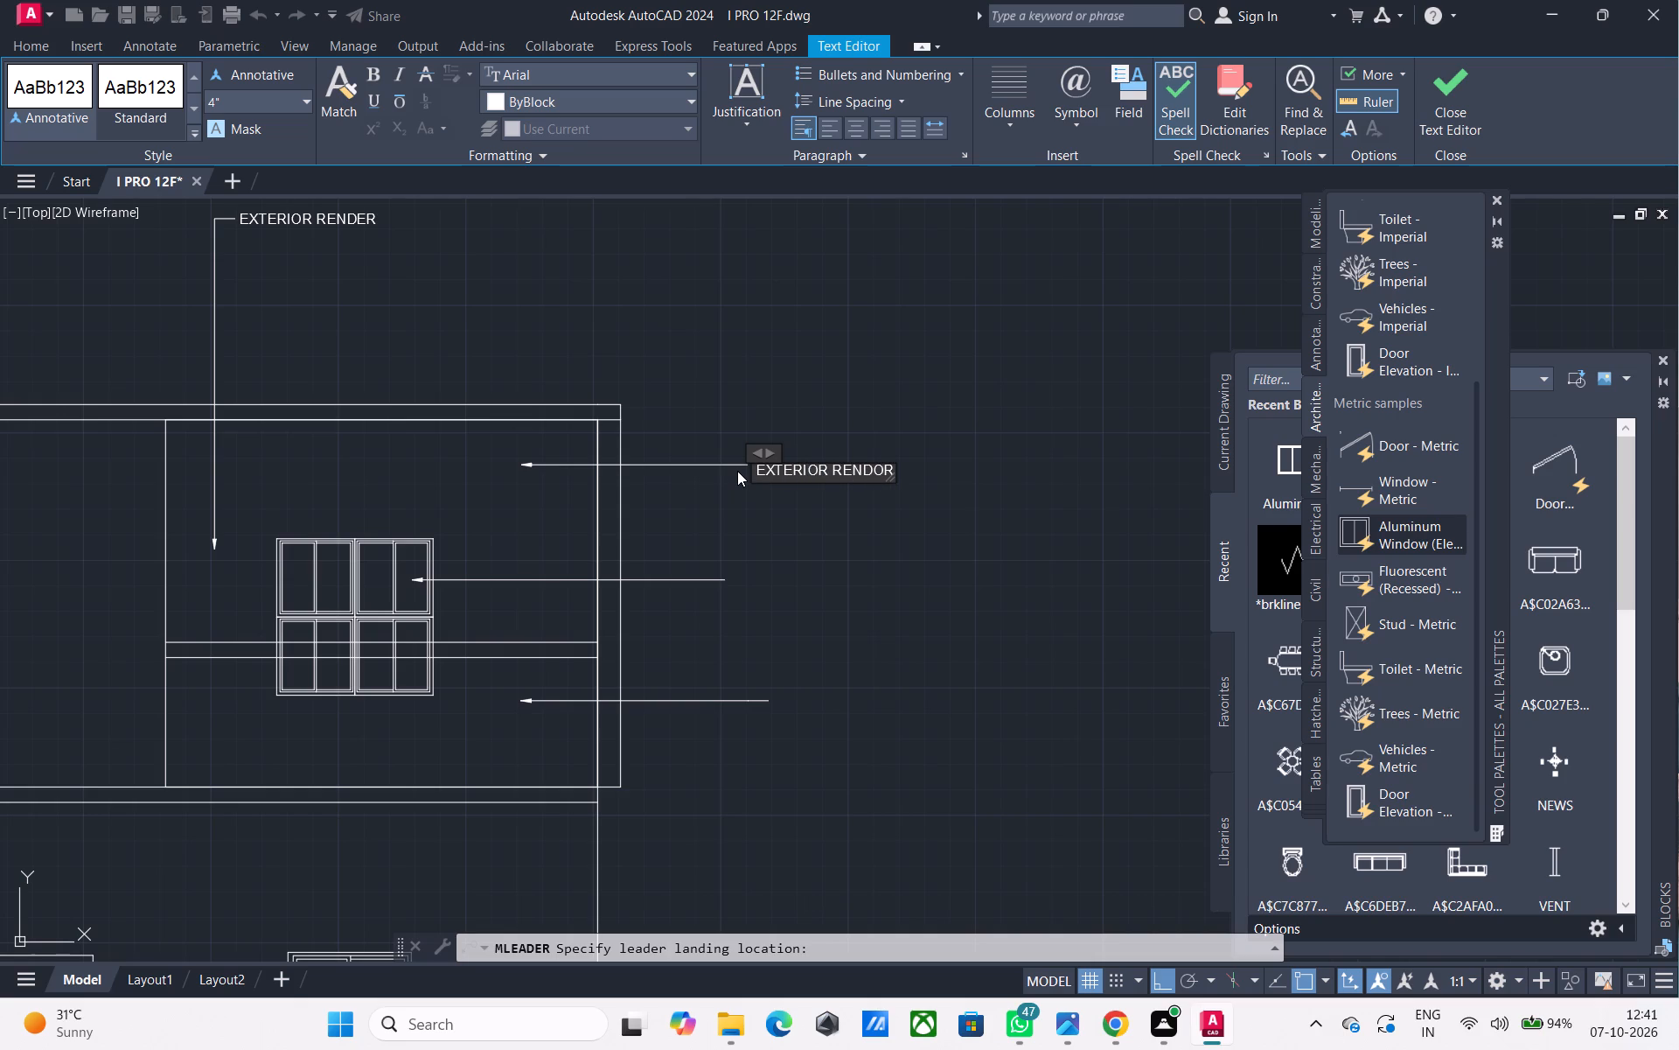
click(722, 484)
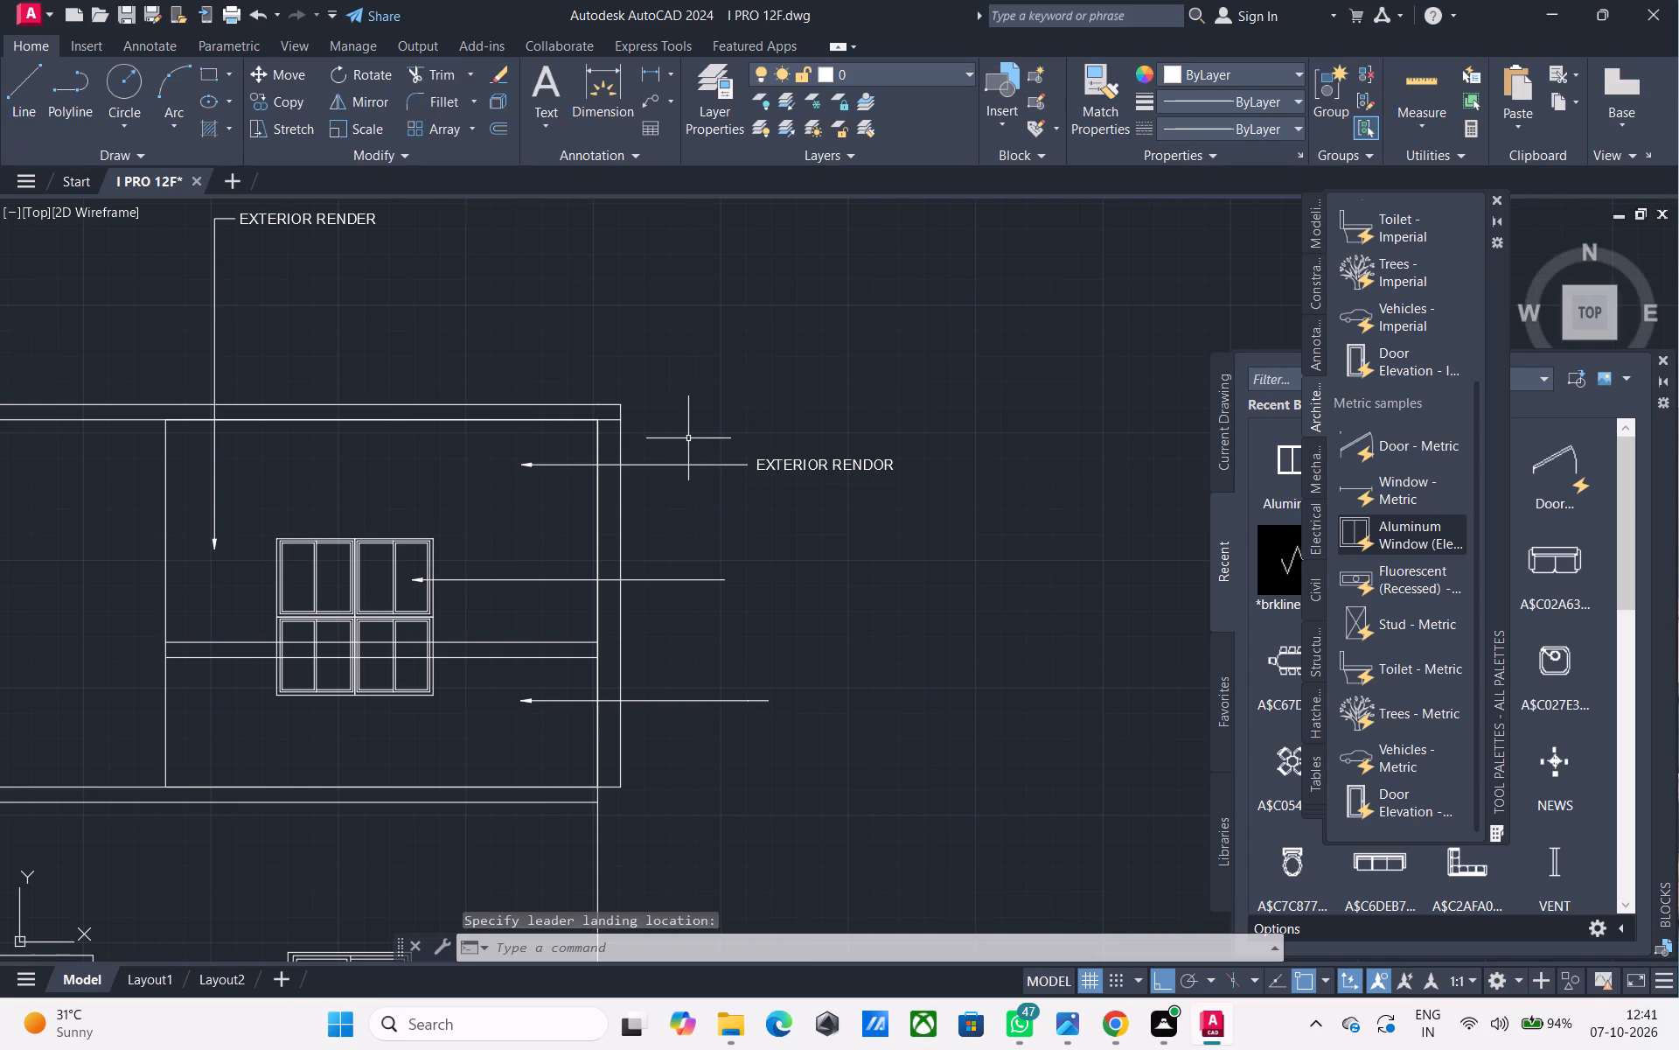
Replace the blank leader at the upper-storey four-pane window with a new multileader reading GLASS.
click(491, 593)
click(477, 553)
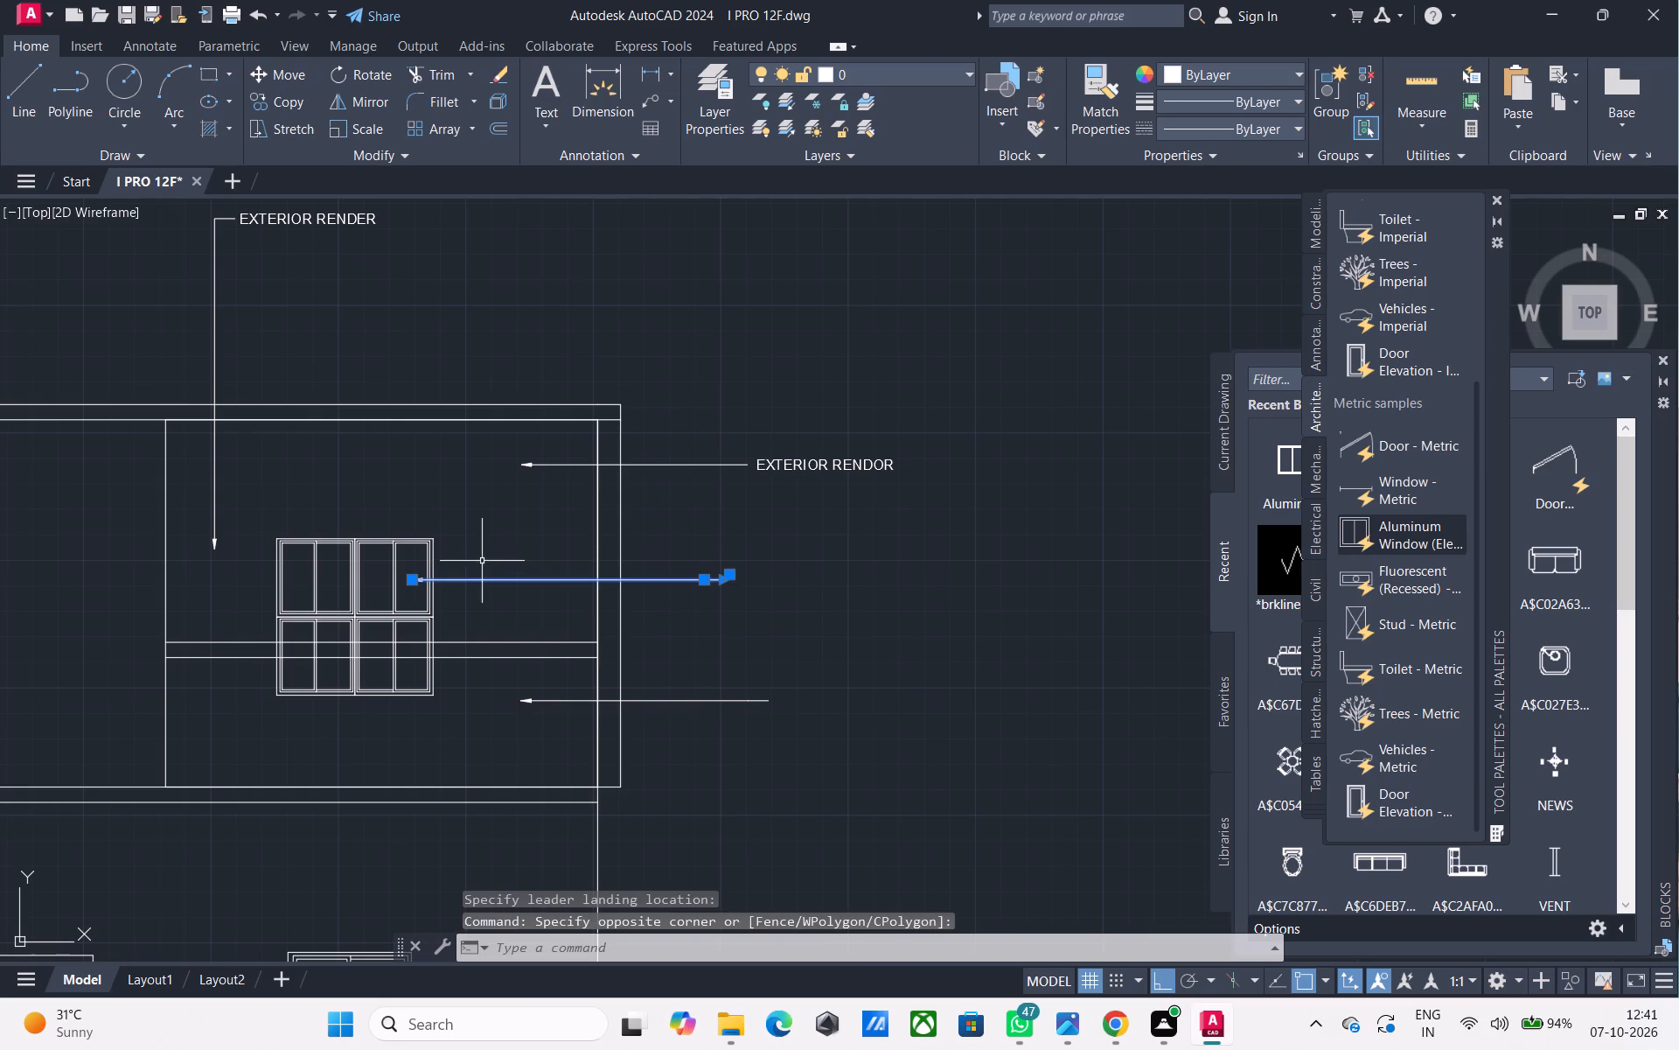
key(Delete)
click(644, 91)
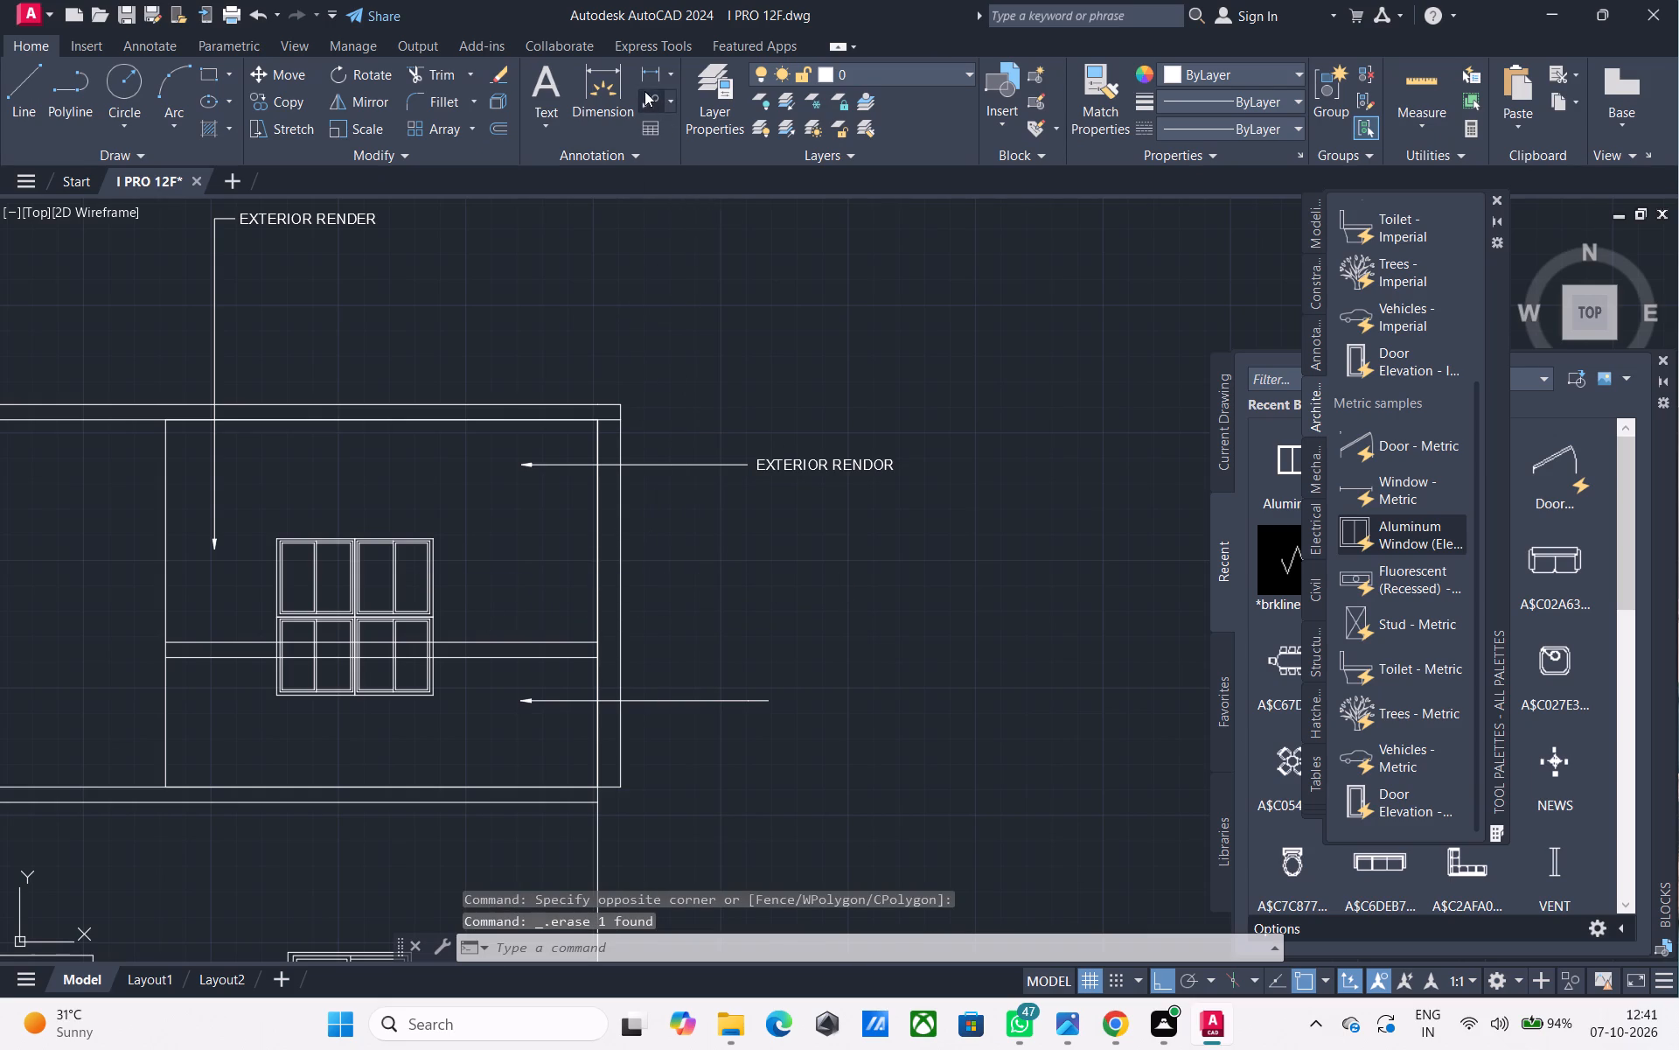
click(411, 569)
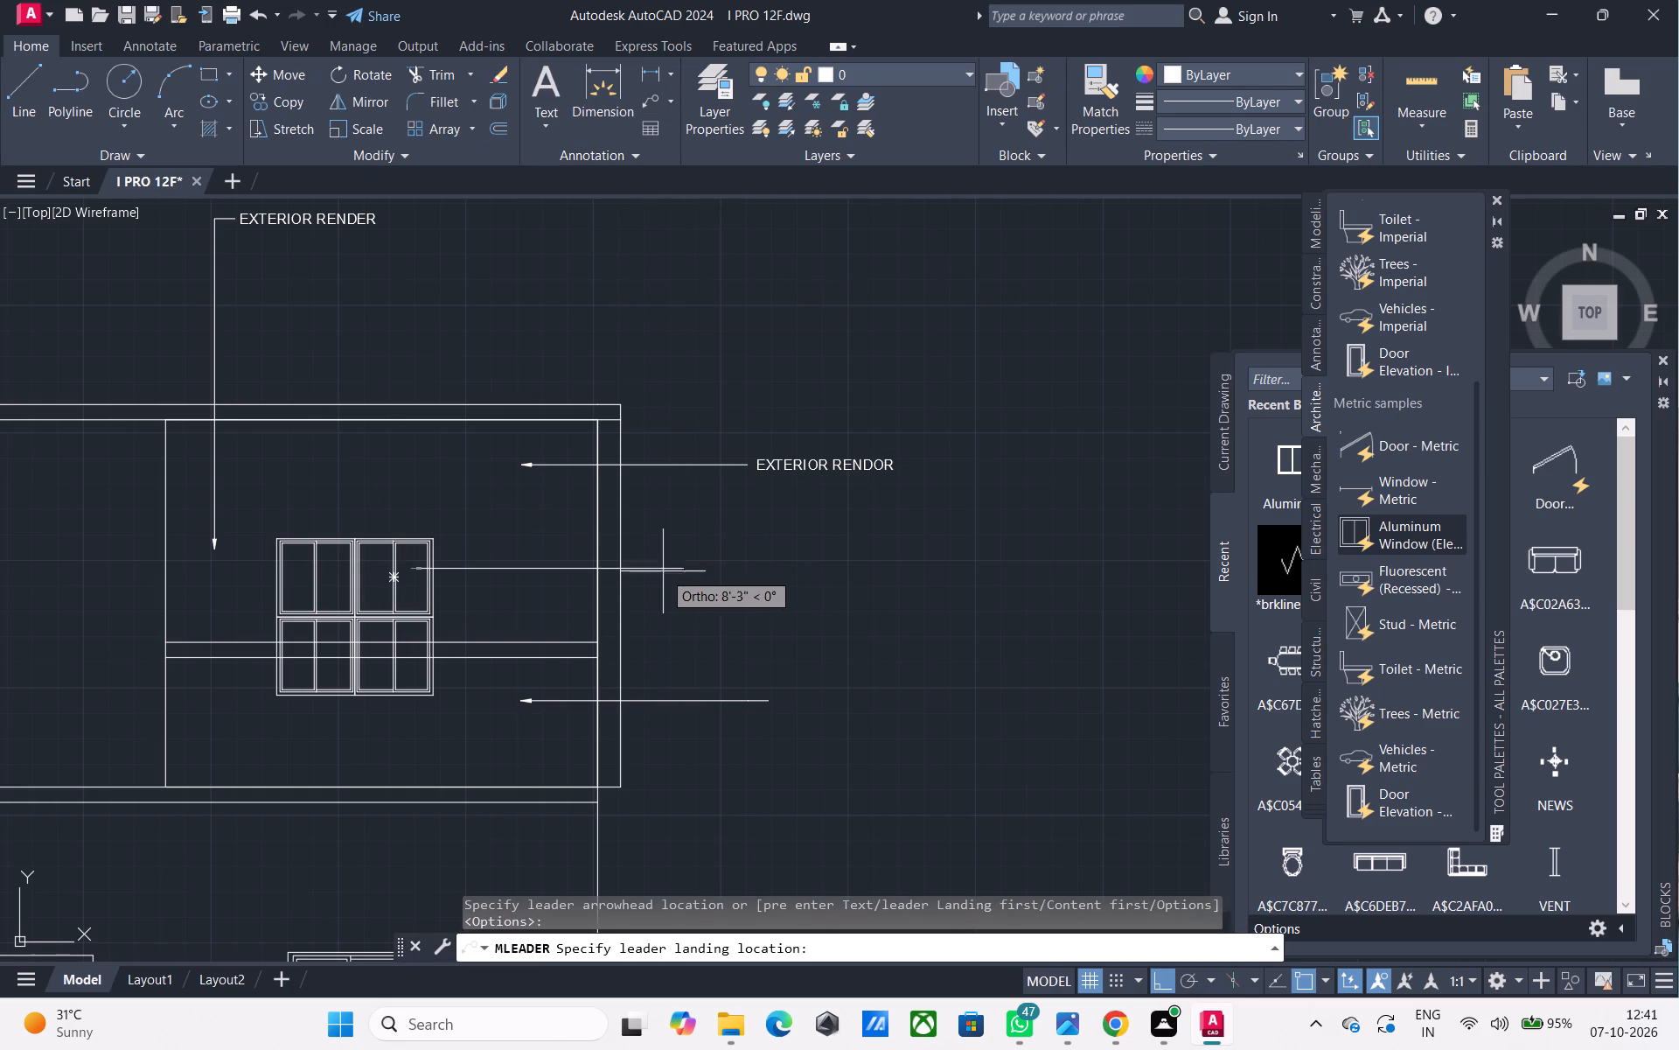
click(683, 573)
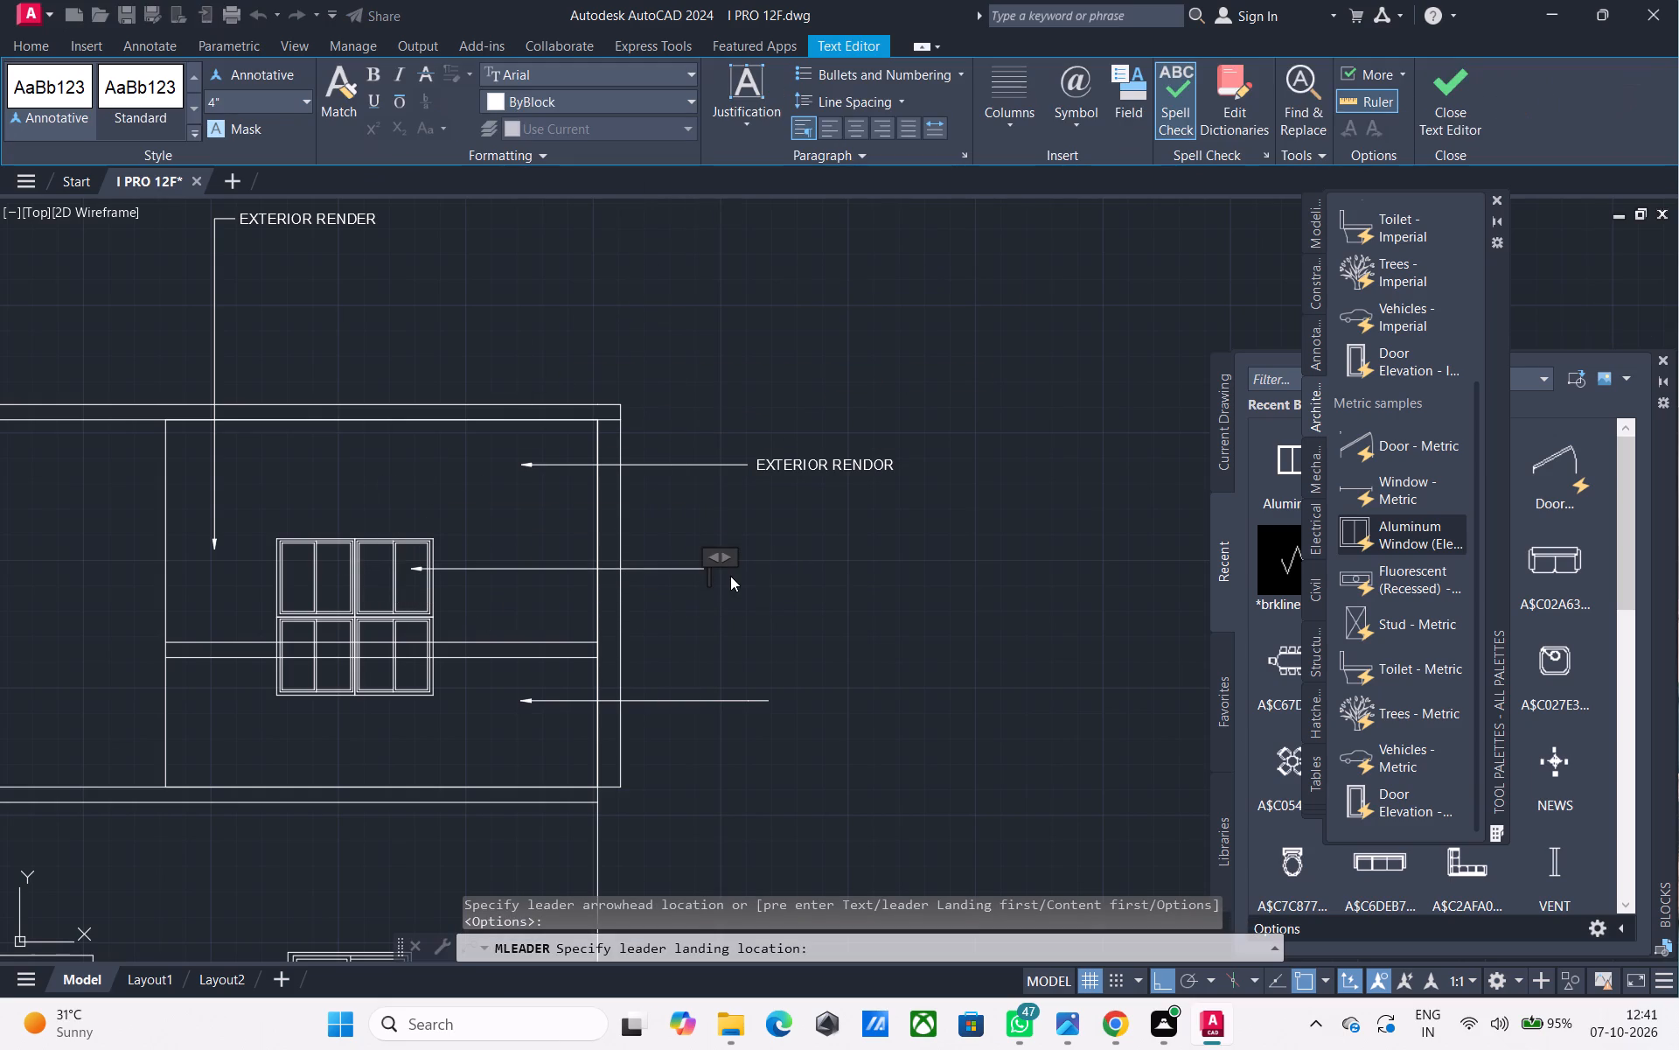
text(GLASS)
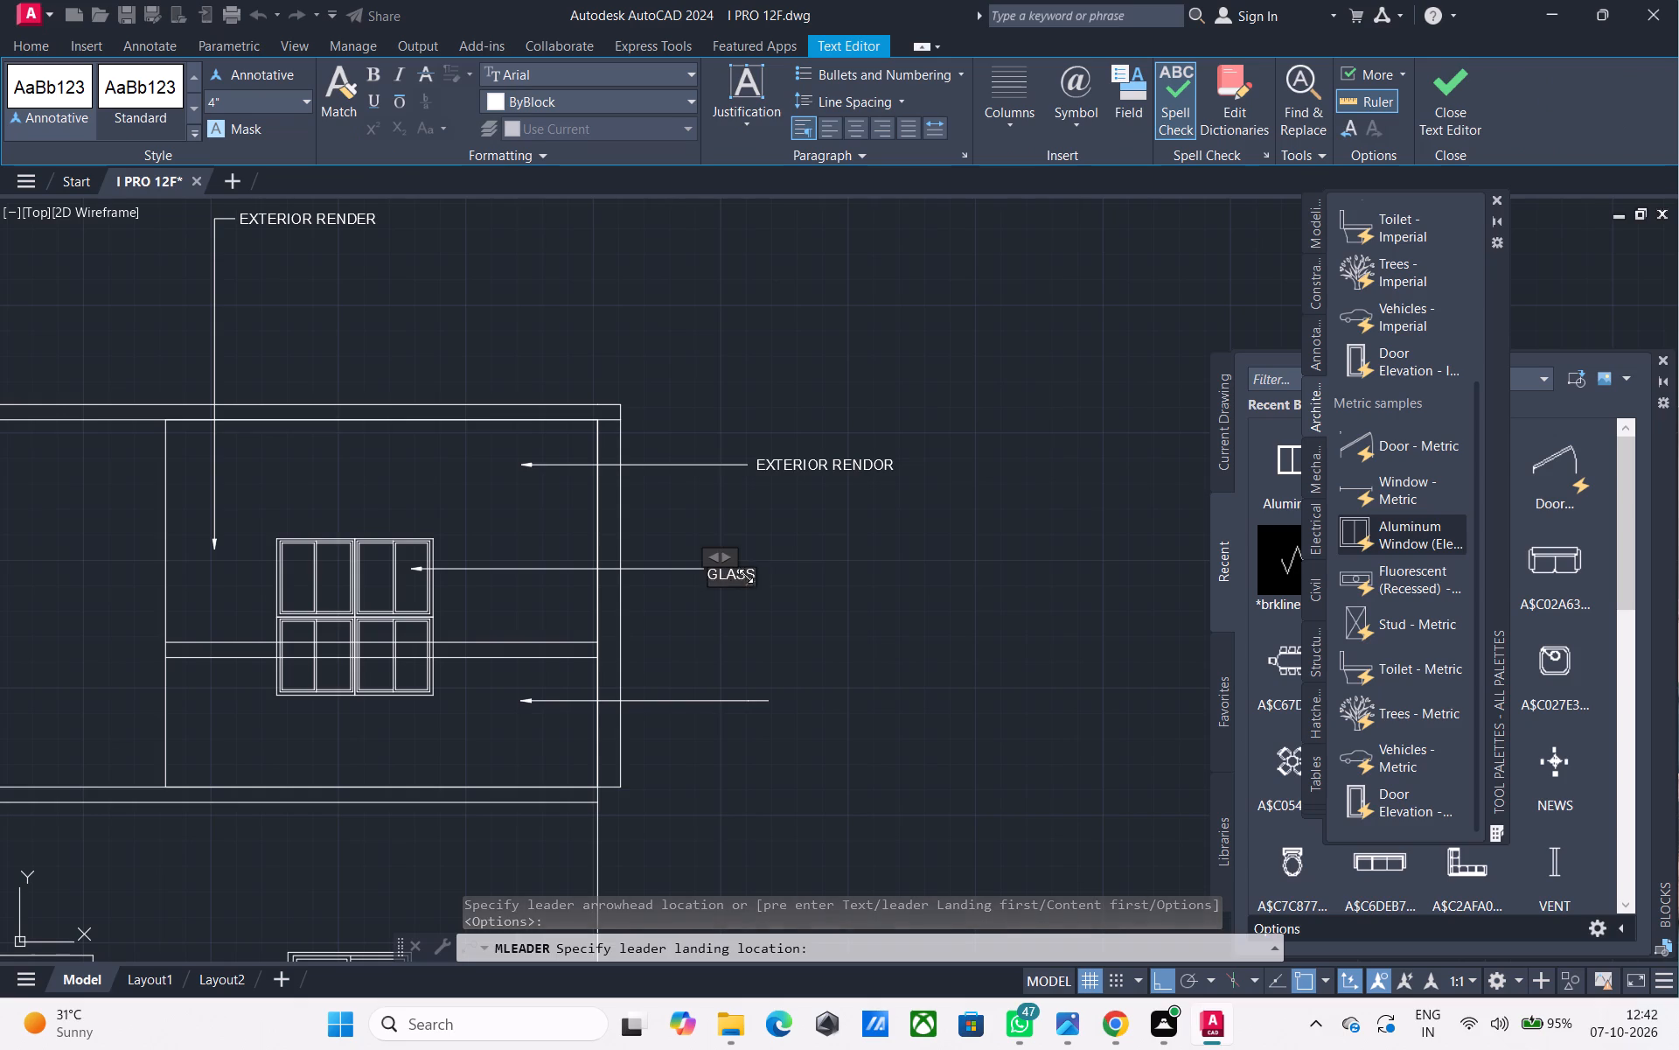
click(730, 700)
Replace the blank leader at the upper storey's lower wall with a new horizontal multileader reading SIMPLE BALCONY RAILING.
click(737, 730)
click(712, 688)
key(Delete)
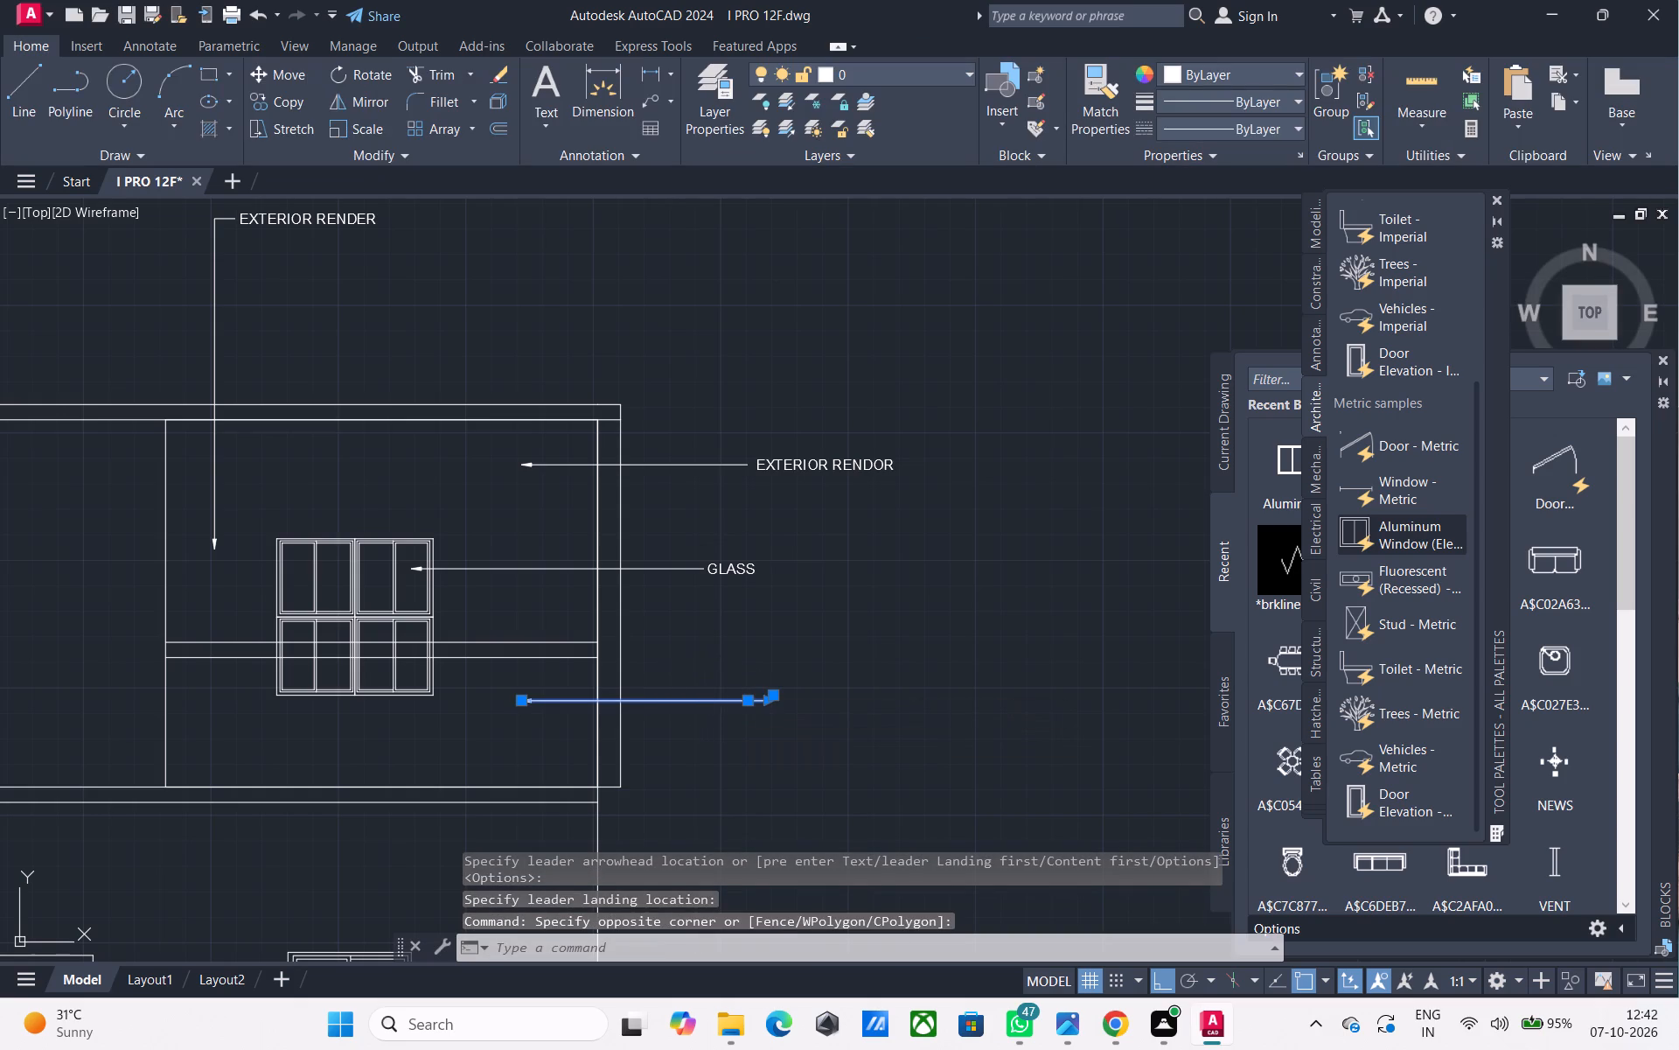
click(650, 100)
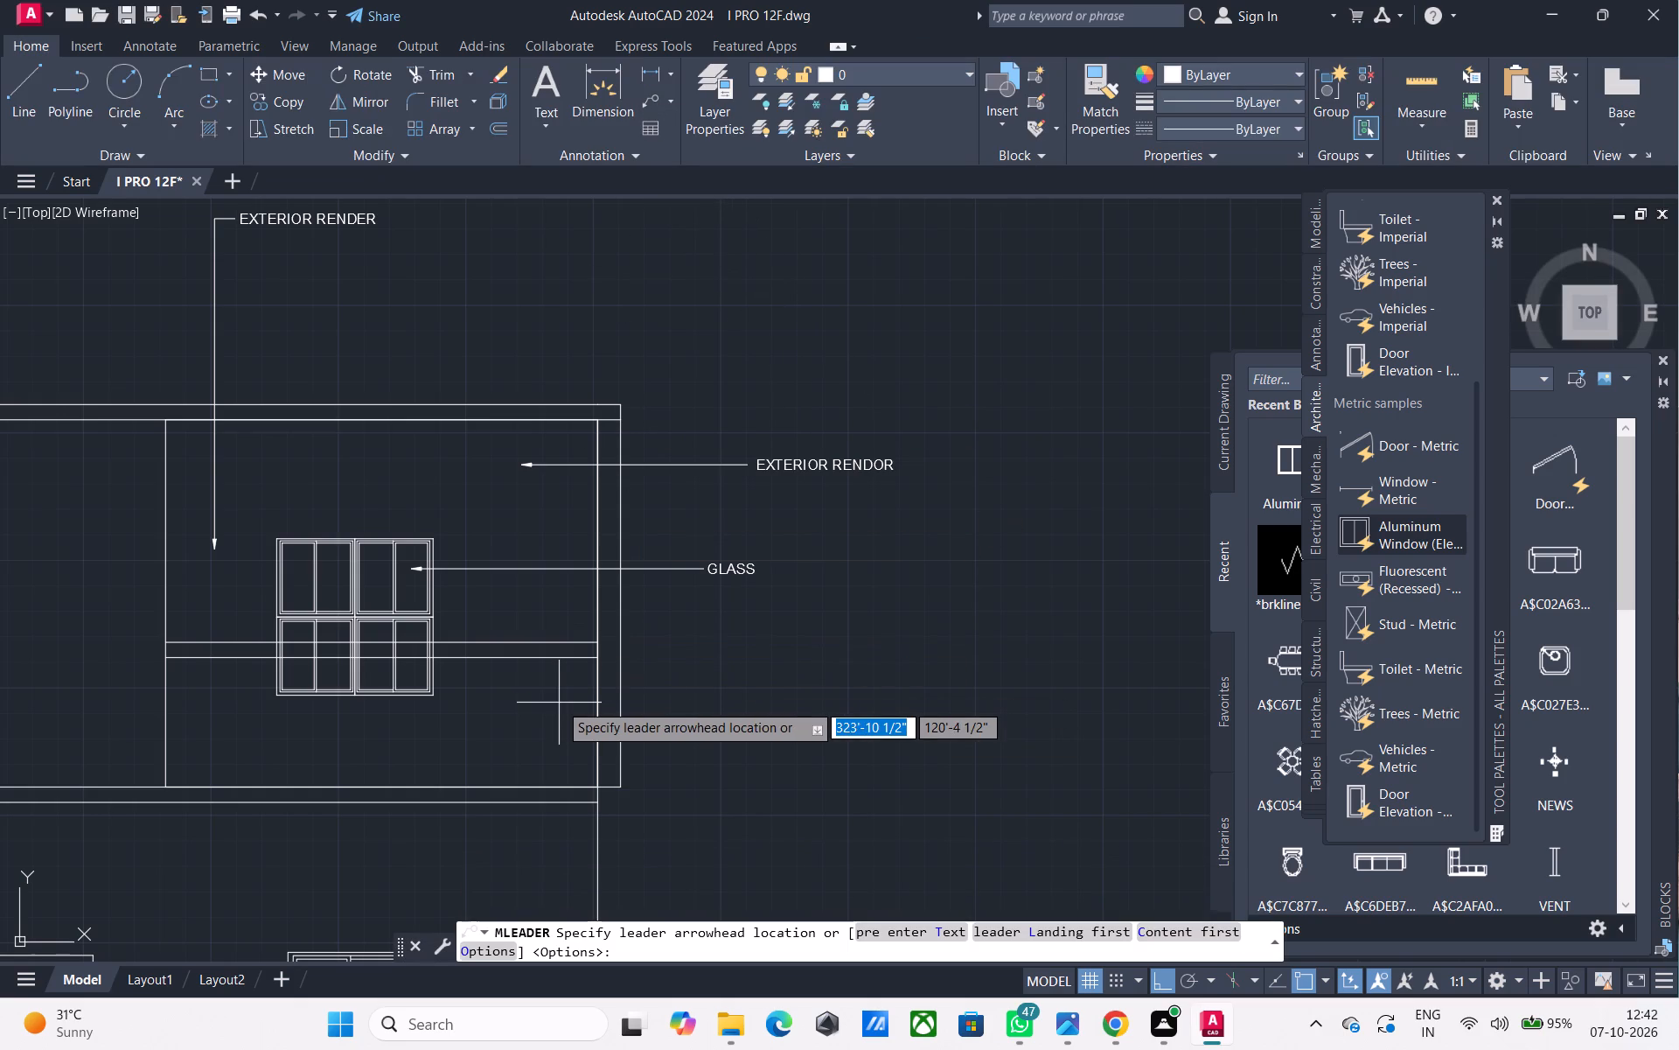
click(524, 710)
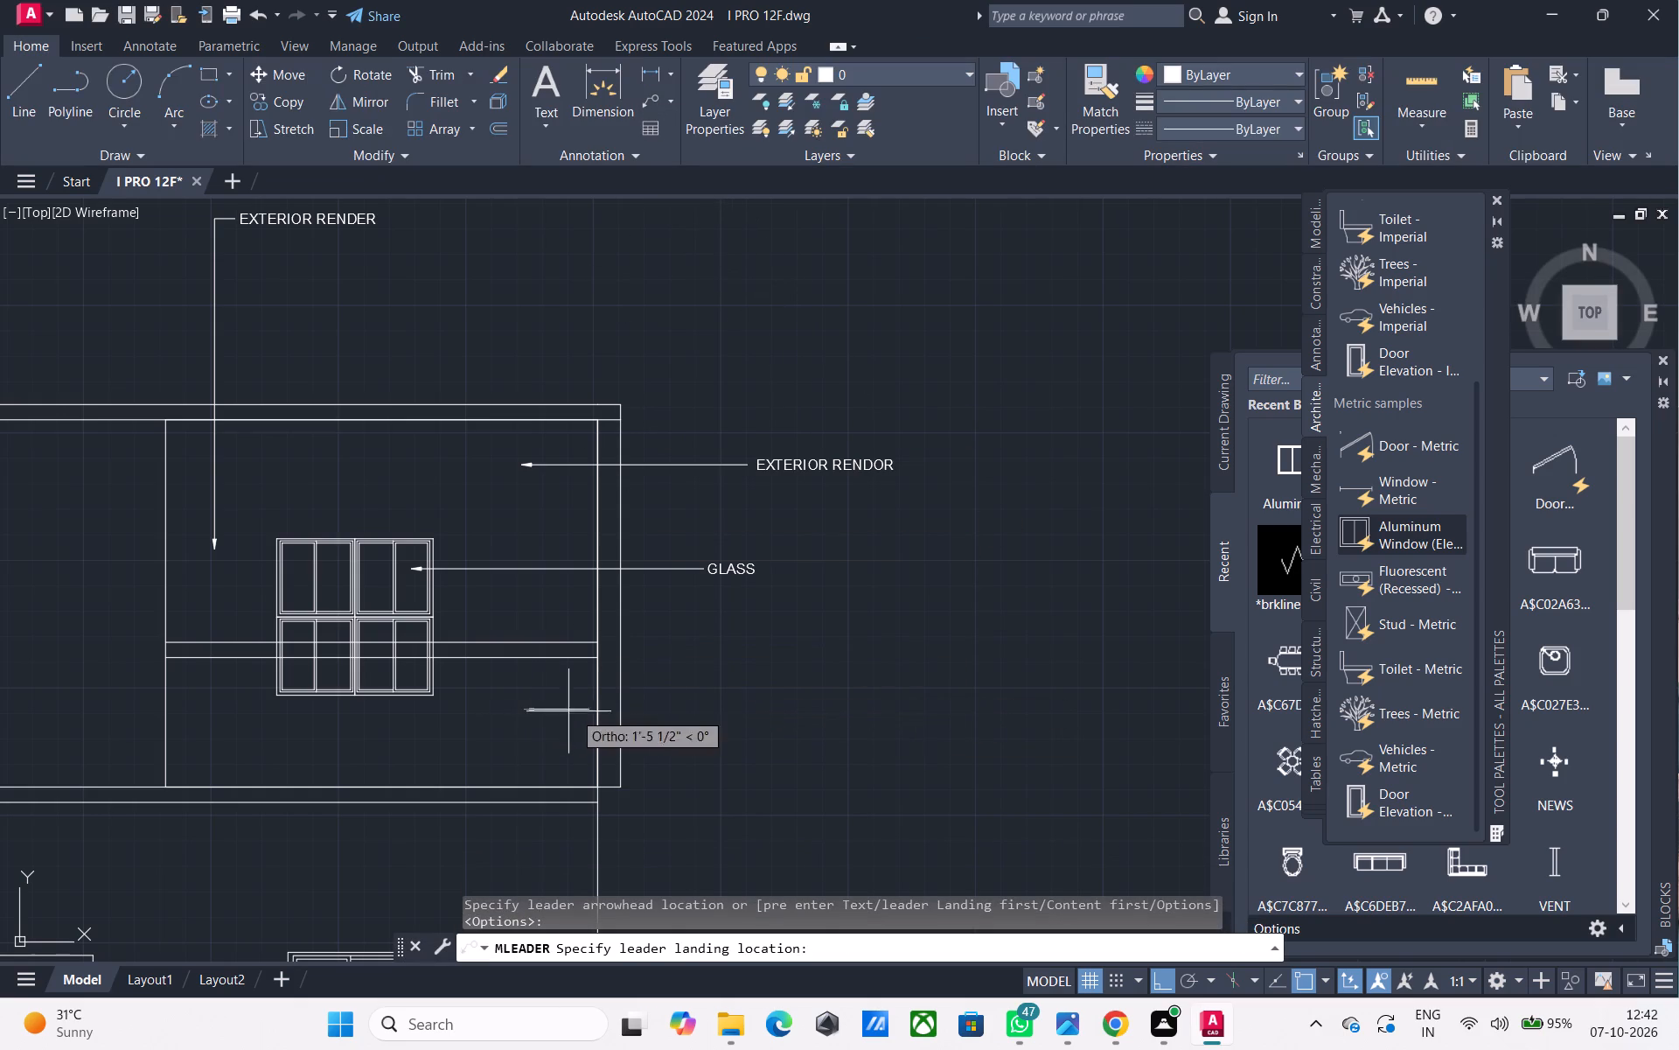
click(697, 719)
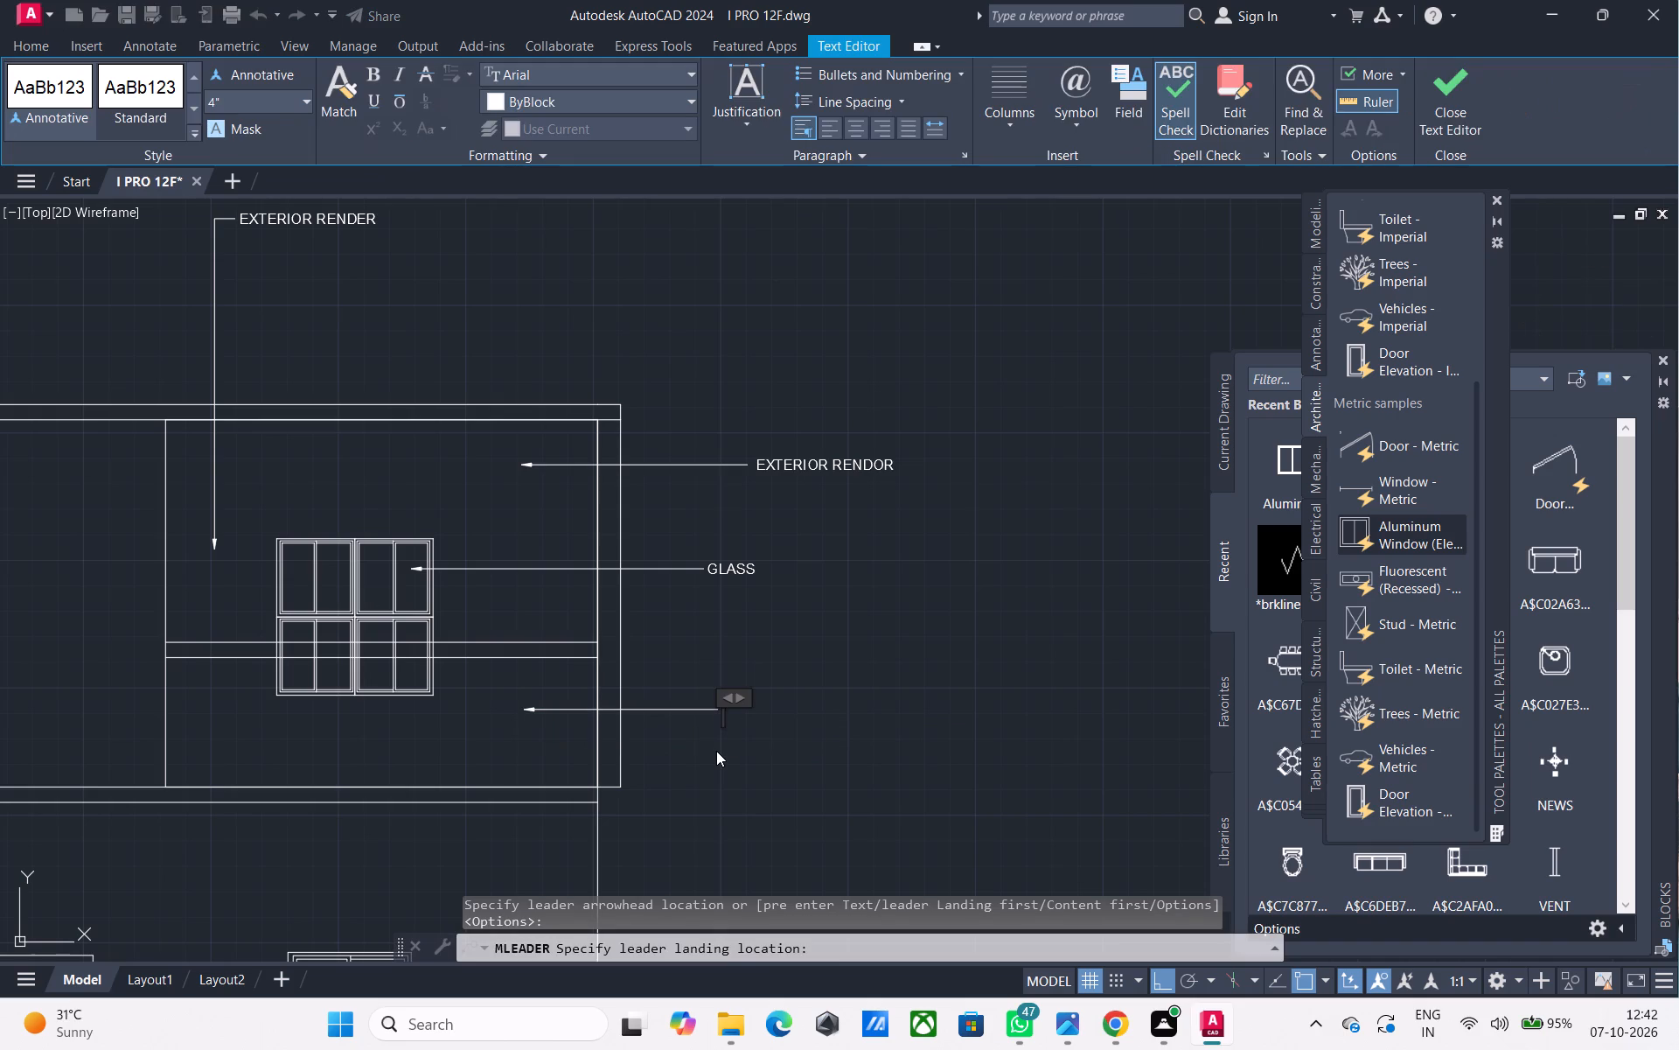
text(SIMPLE)
key(space)
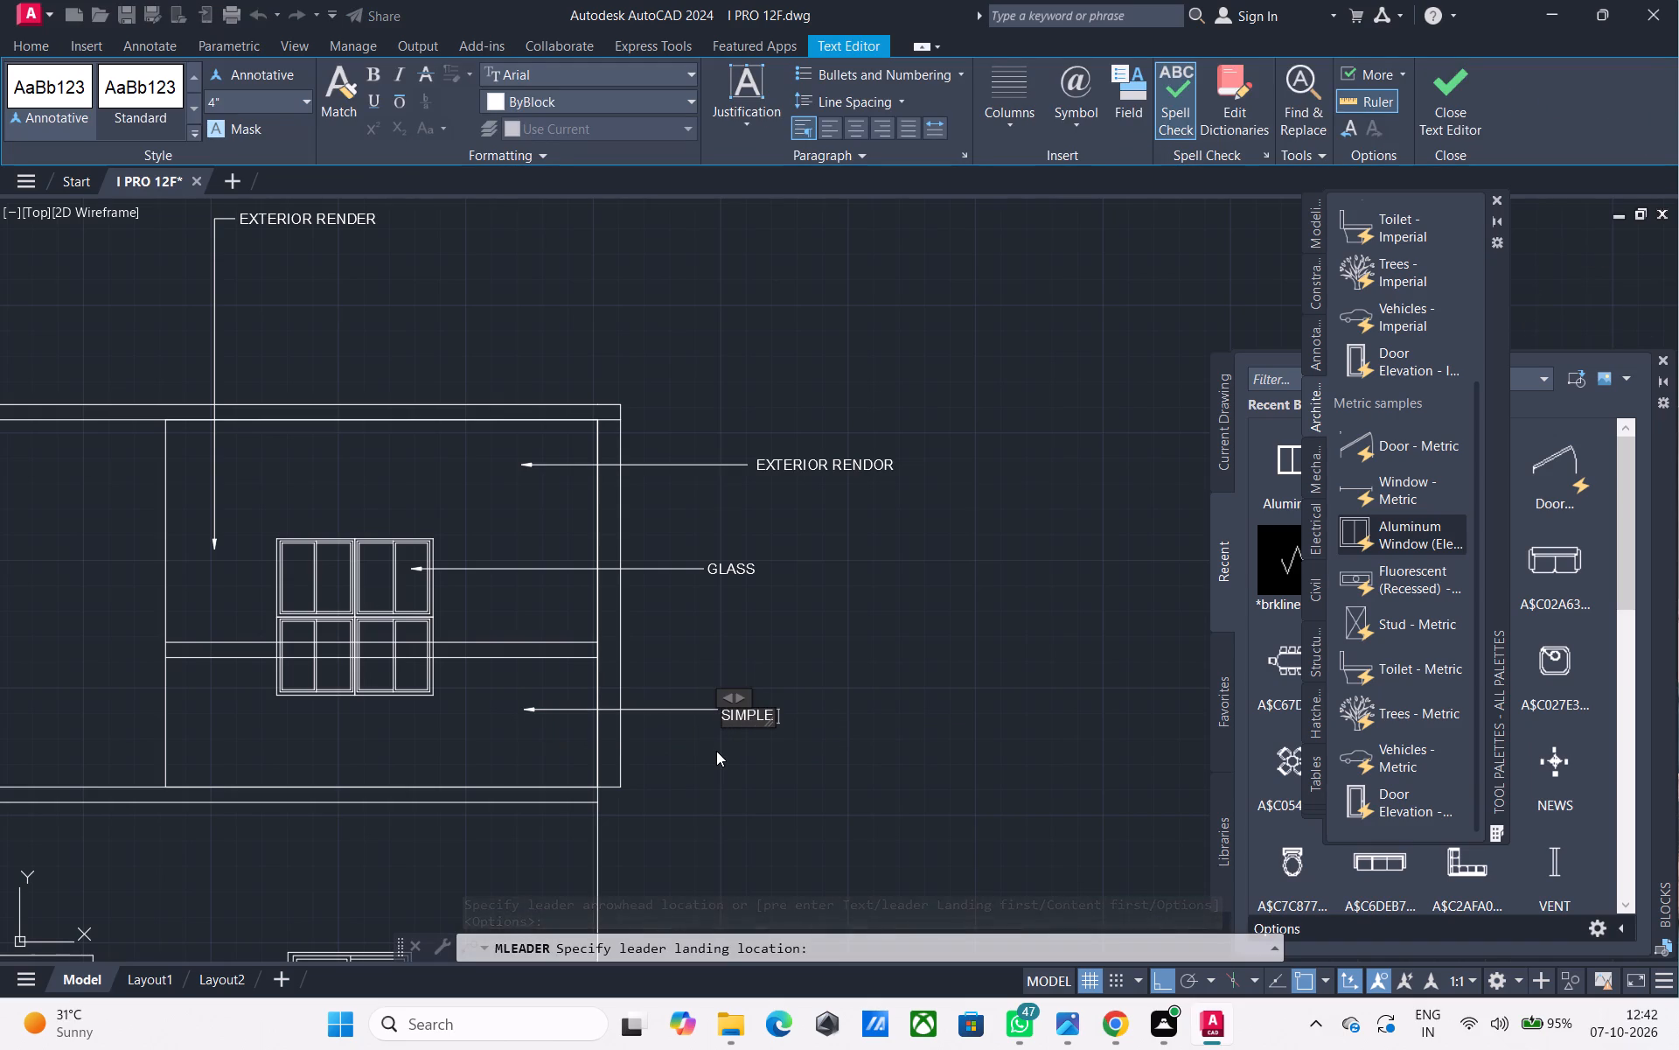
text(BALCONY)
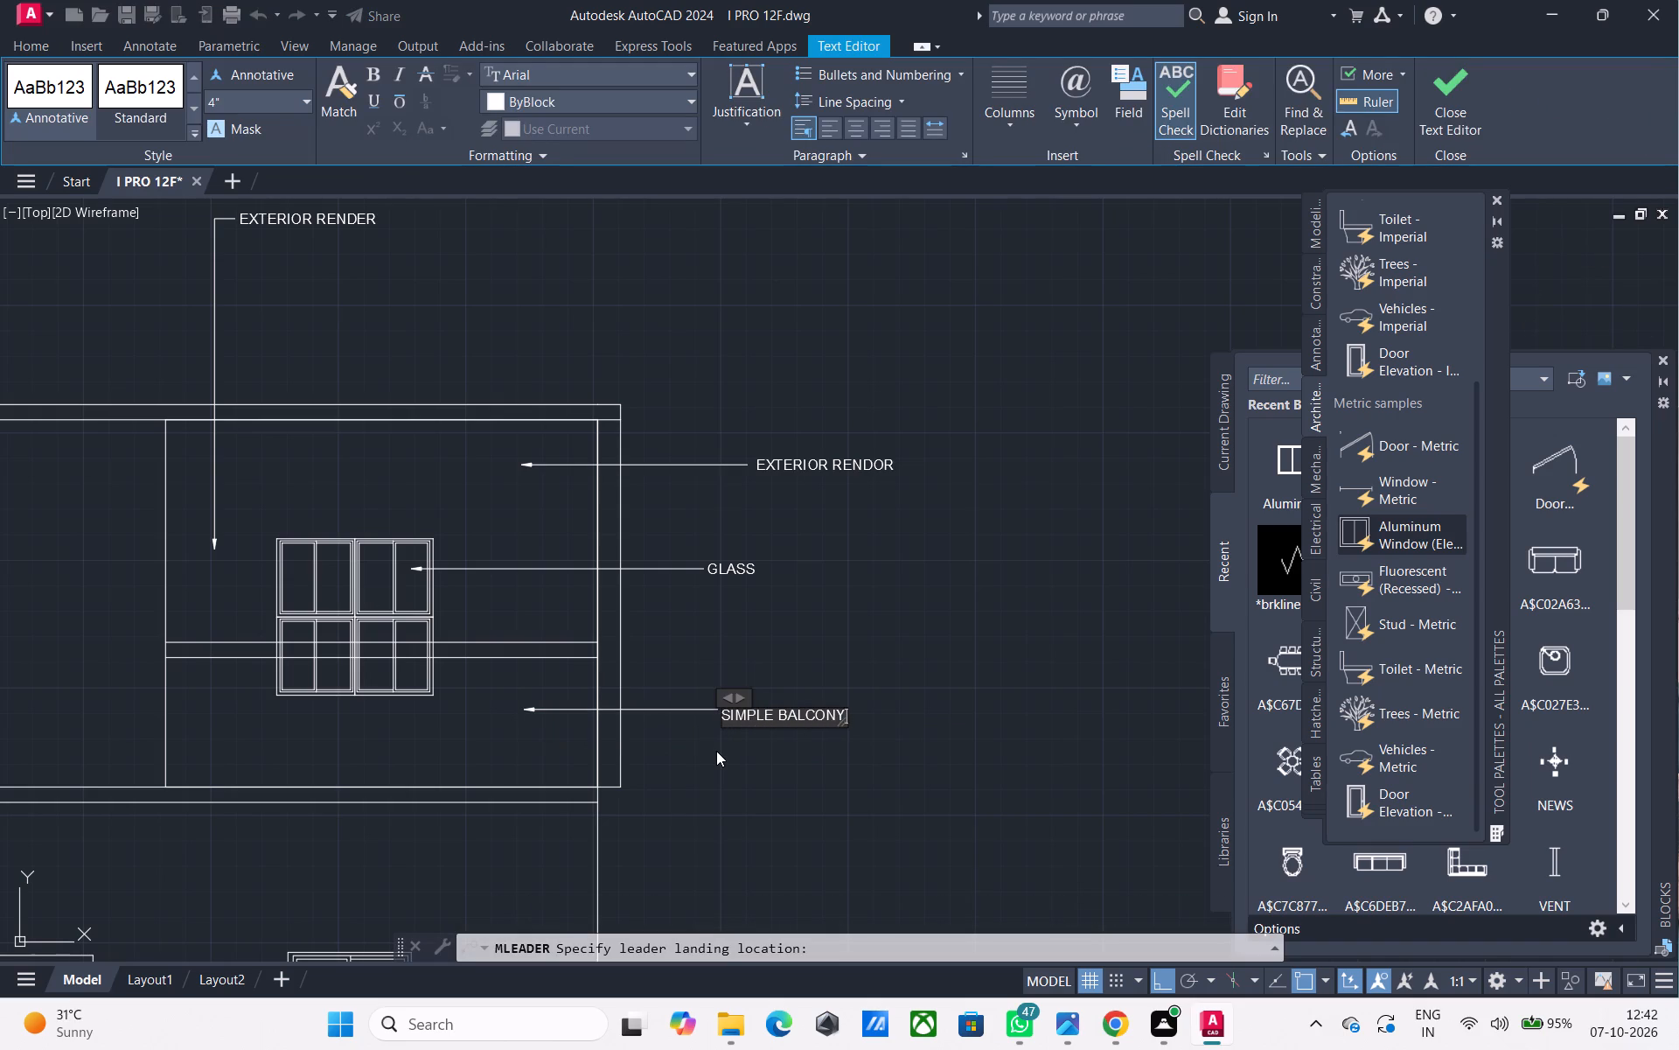
key(space)
text(RAILING)
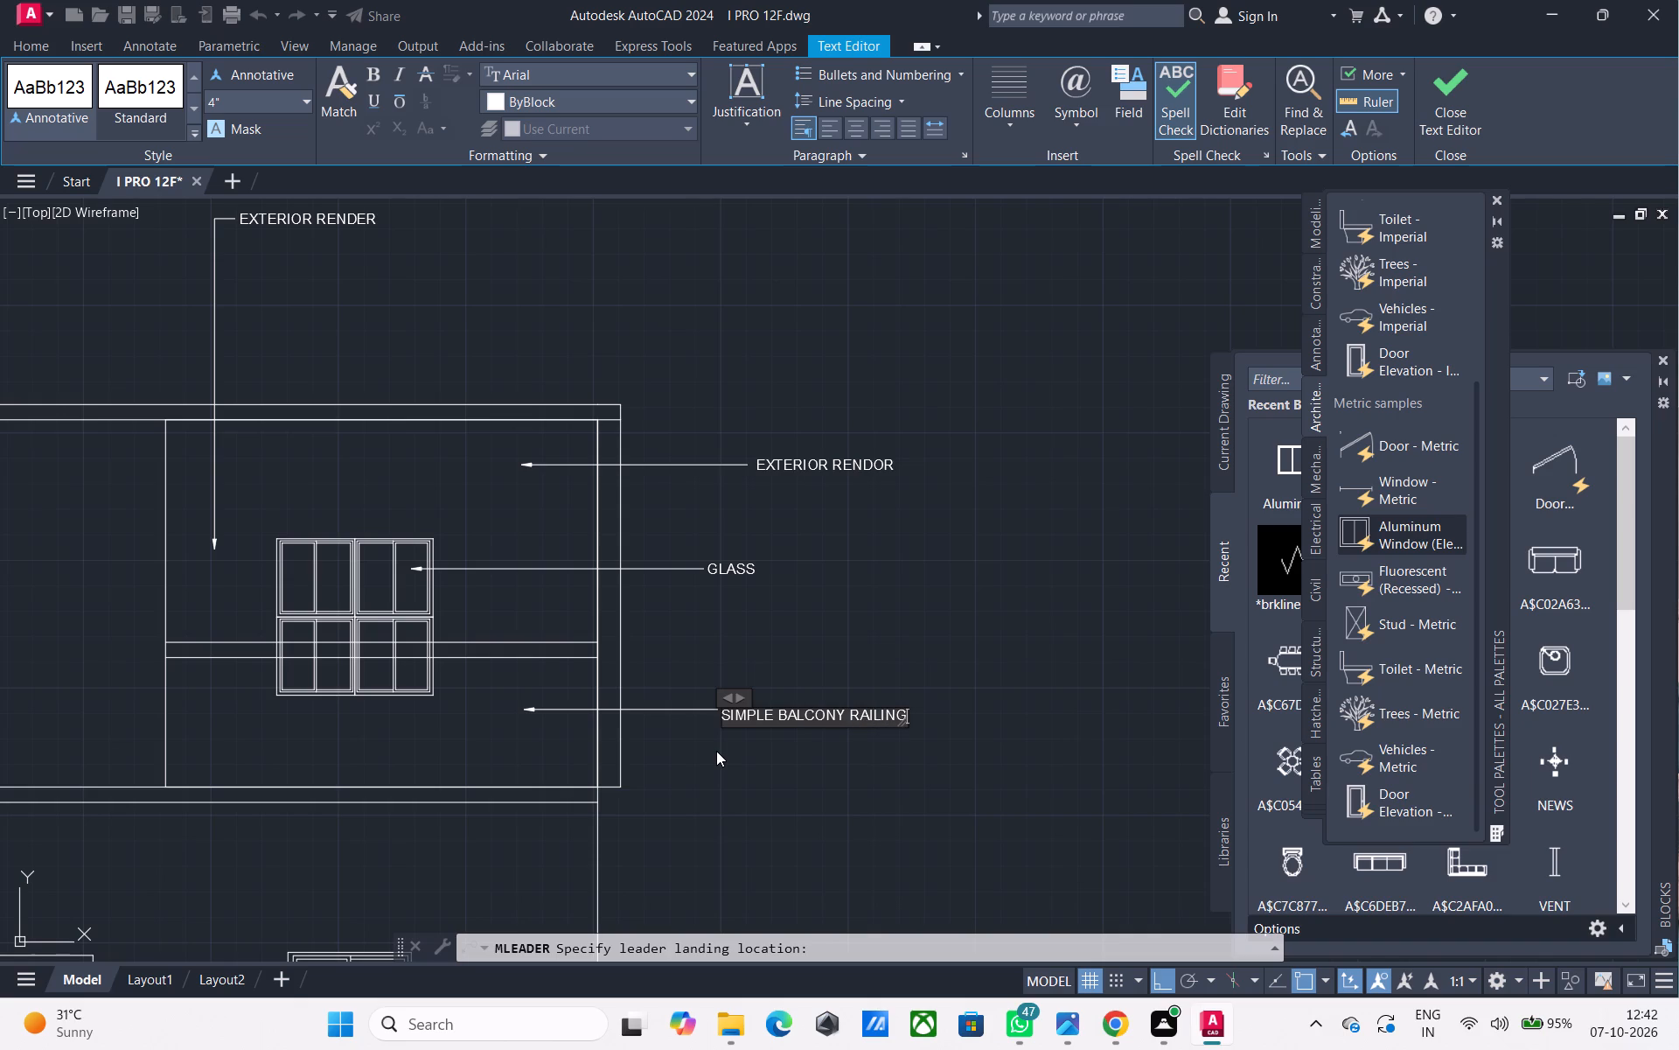
click(670, 772)
Replace the blank leader beside the ground-floor window with a new horizontal multileader reading EXTERIOR RENDOR, landing outside the right wall.
middle_drag(670, 772, 667, 600)
scroll(672, 610, down, 1)
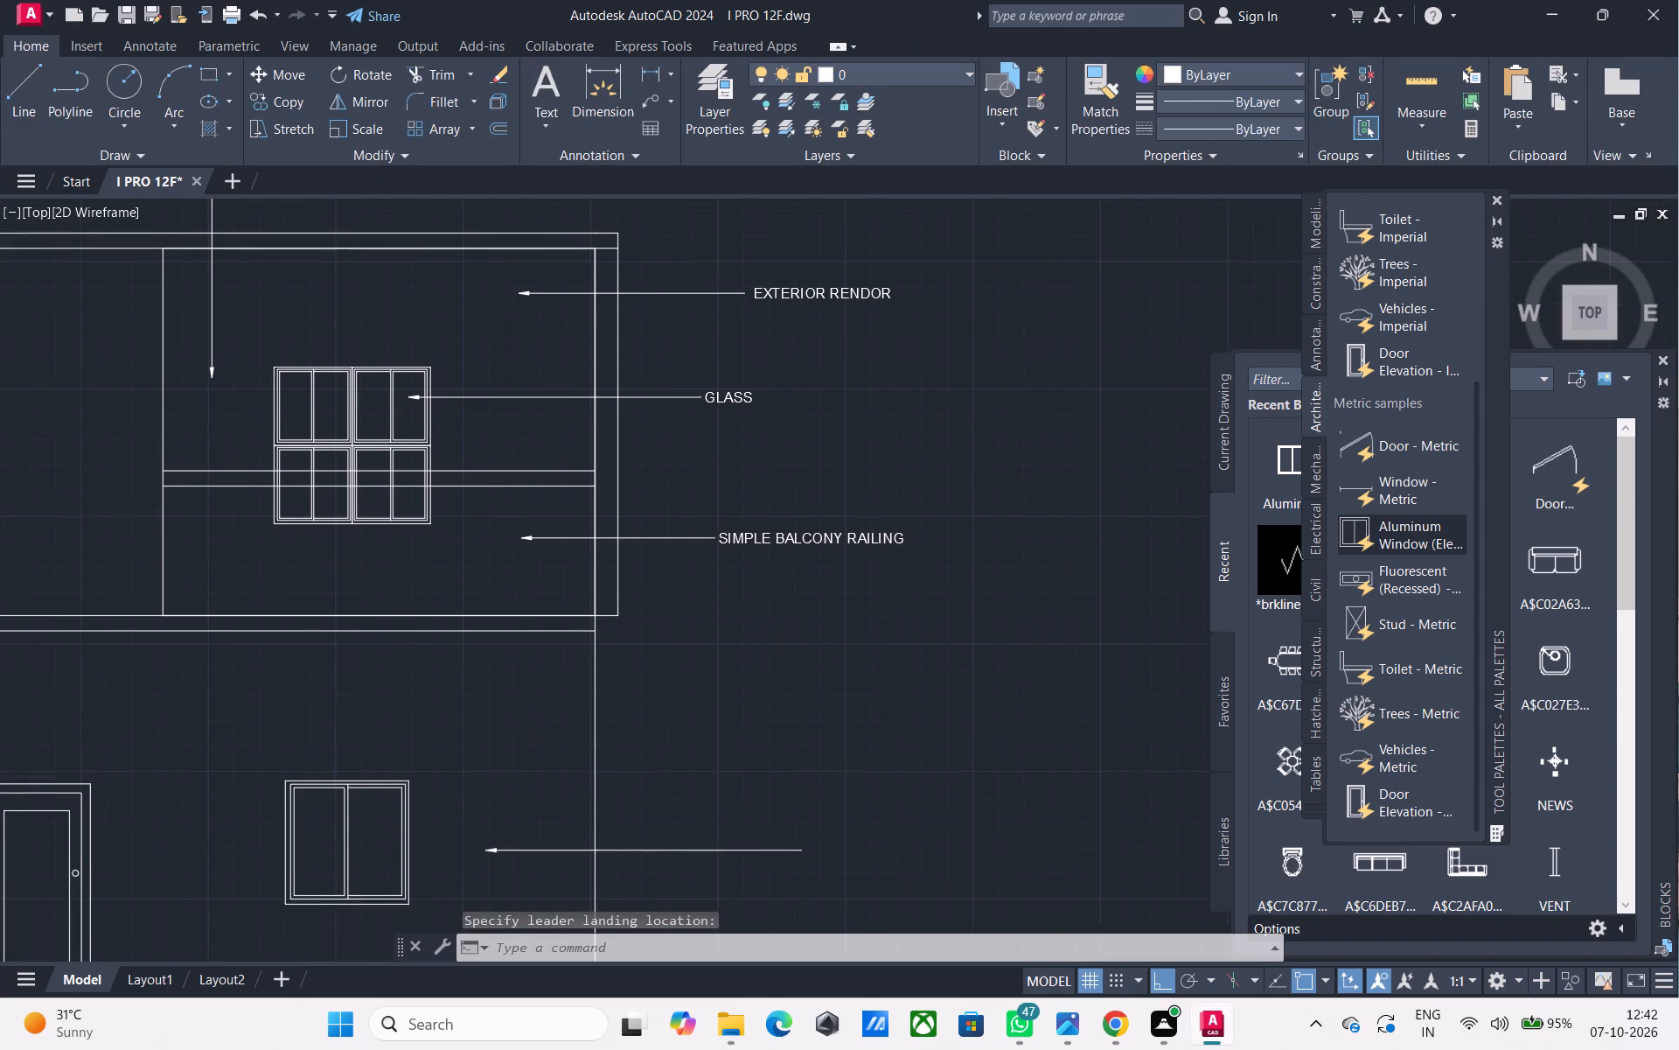
middle_drag(672, 610, 658, 561)
middle_drag(618, 677, 551, 626)
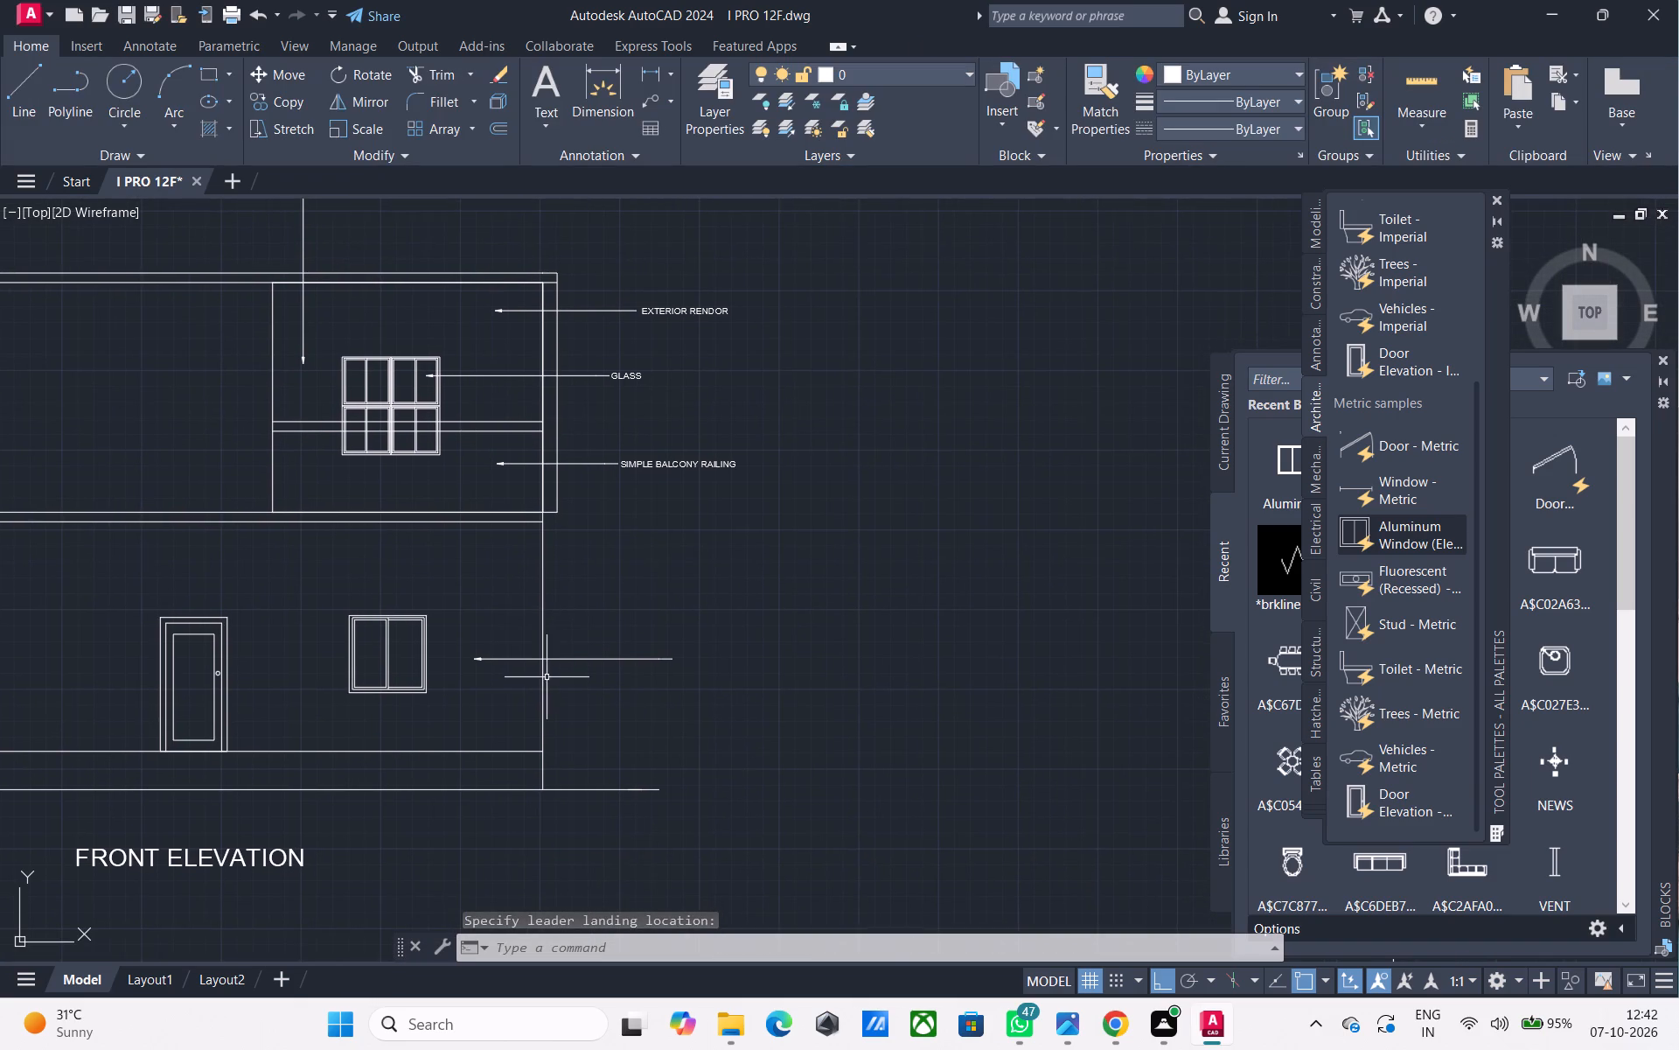
drag(513, 667, 496, 650)
click(487, 640)
key(Delete)
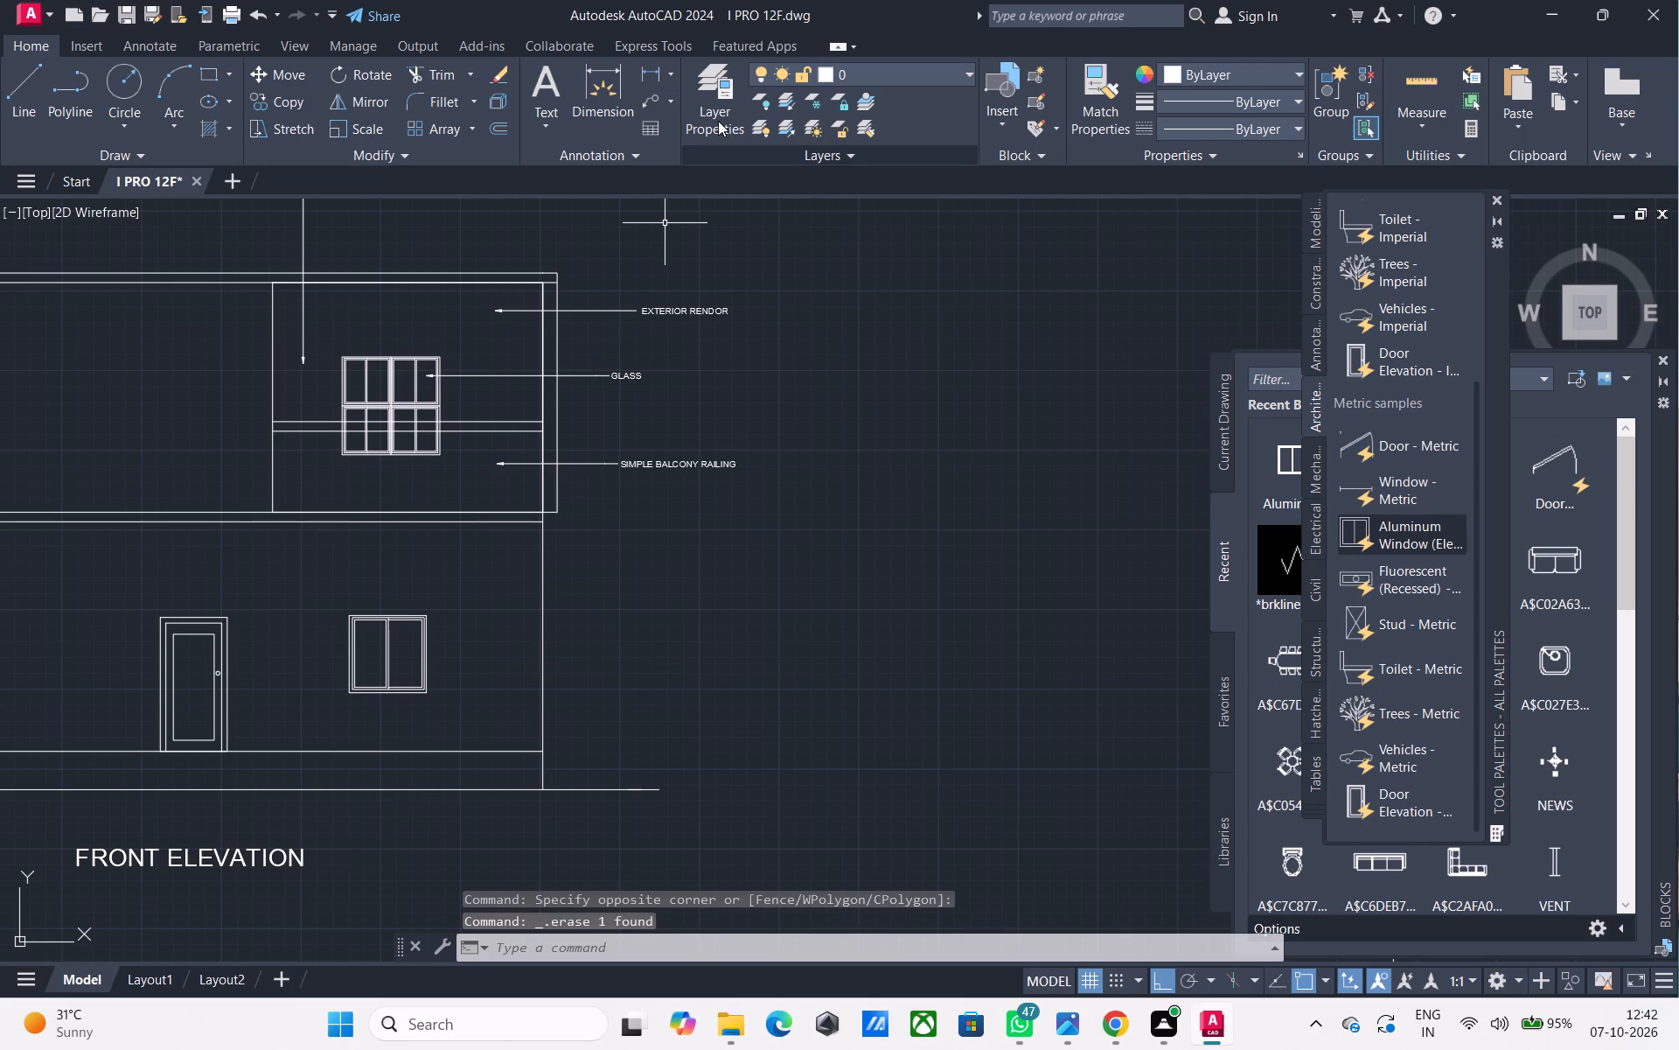
click(635, 90)
click(654, 103)
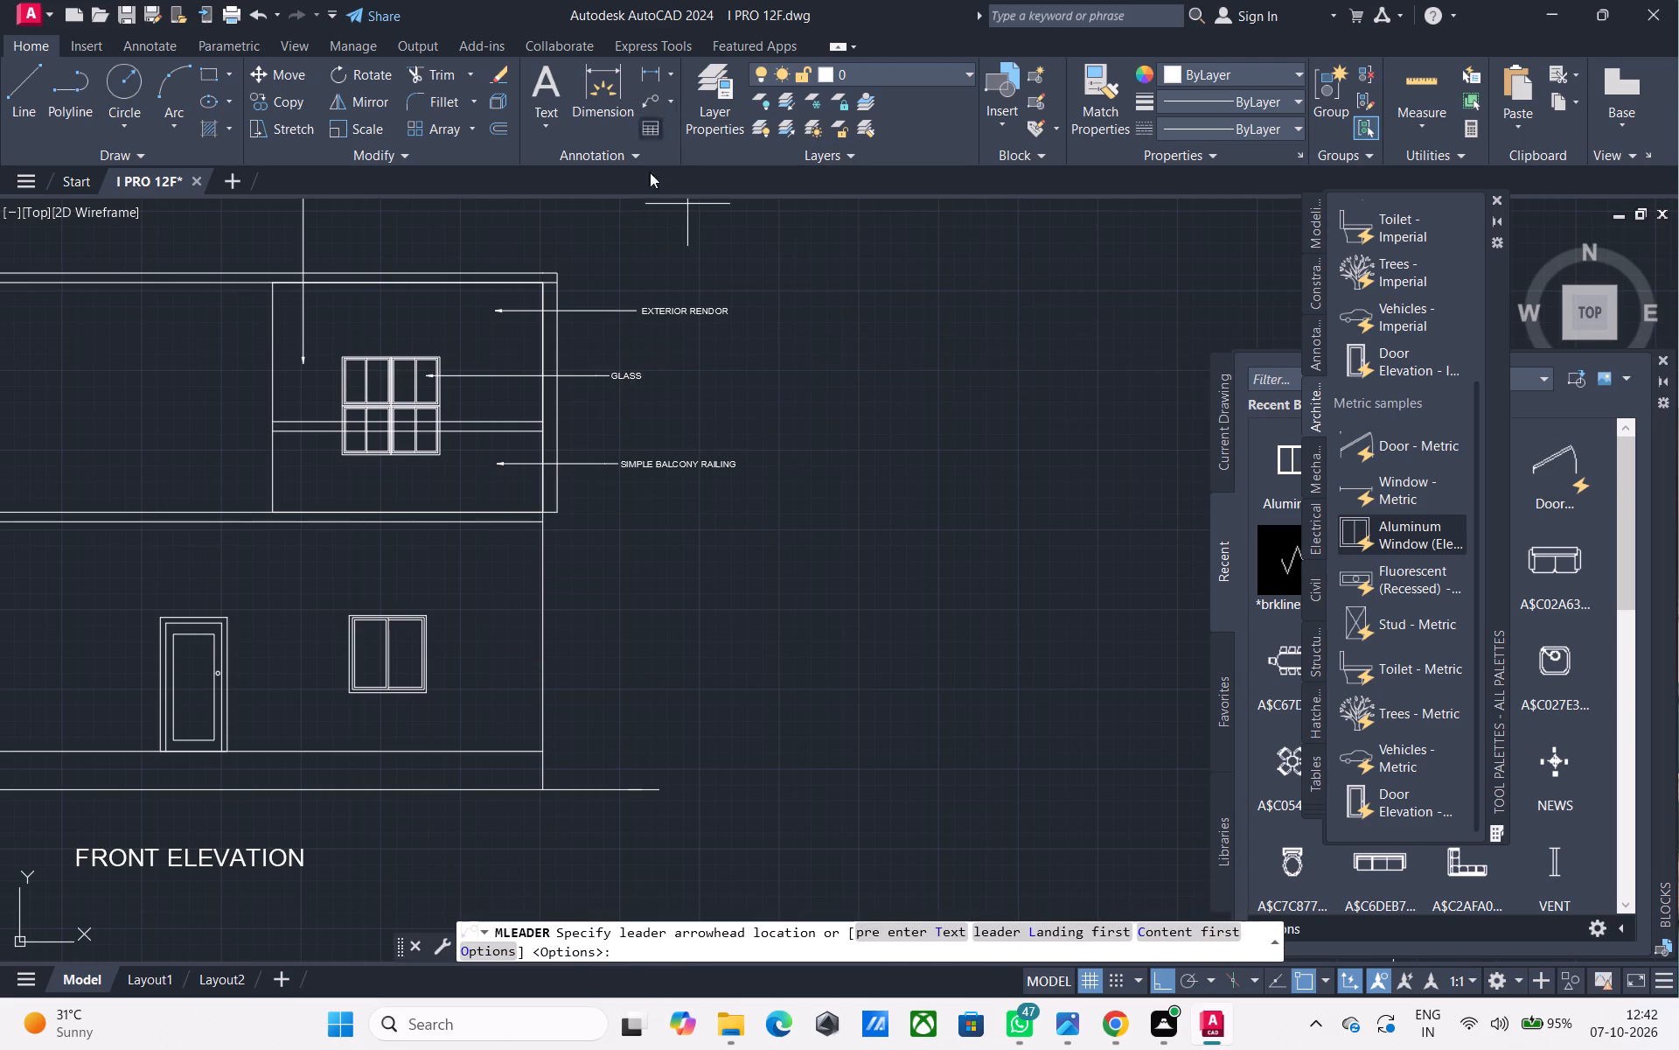
click(498, 675)
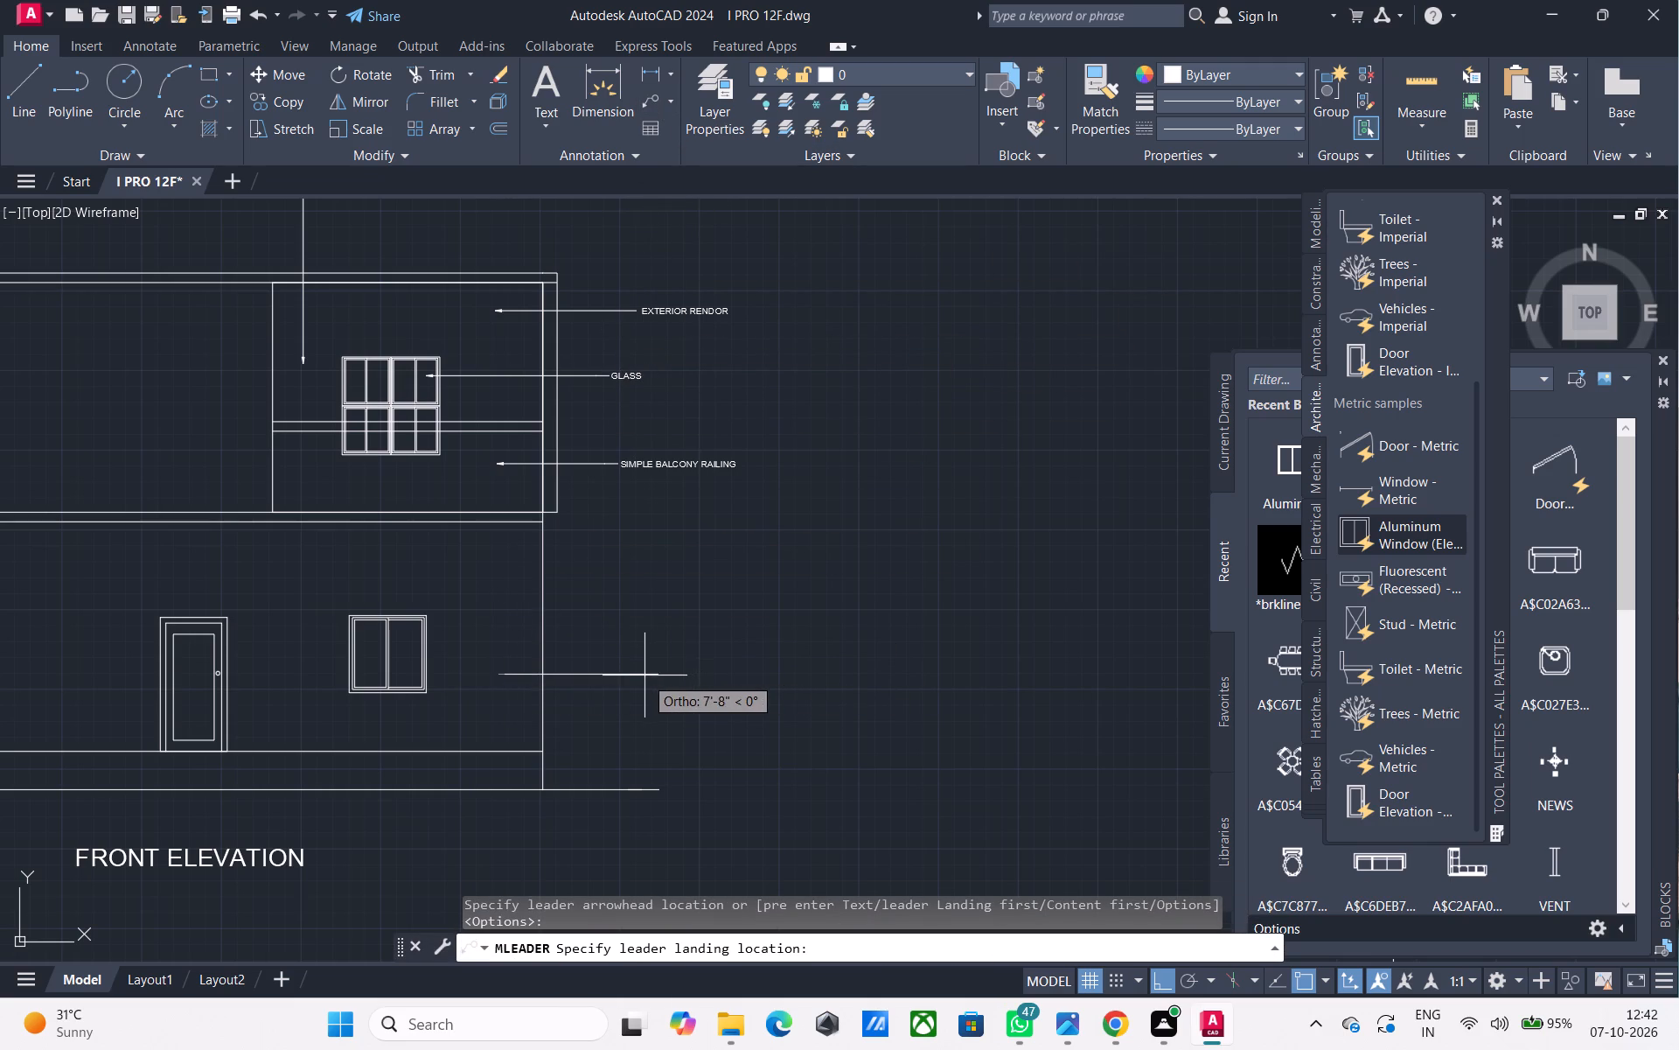
click(643, 676)
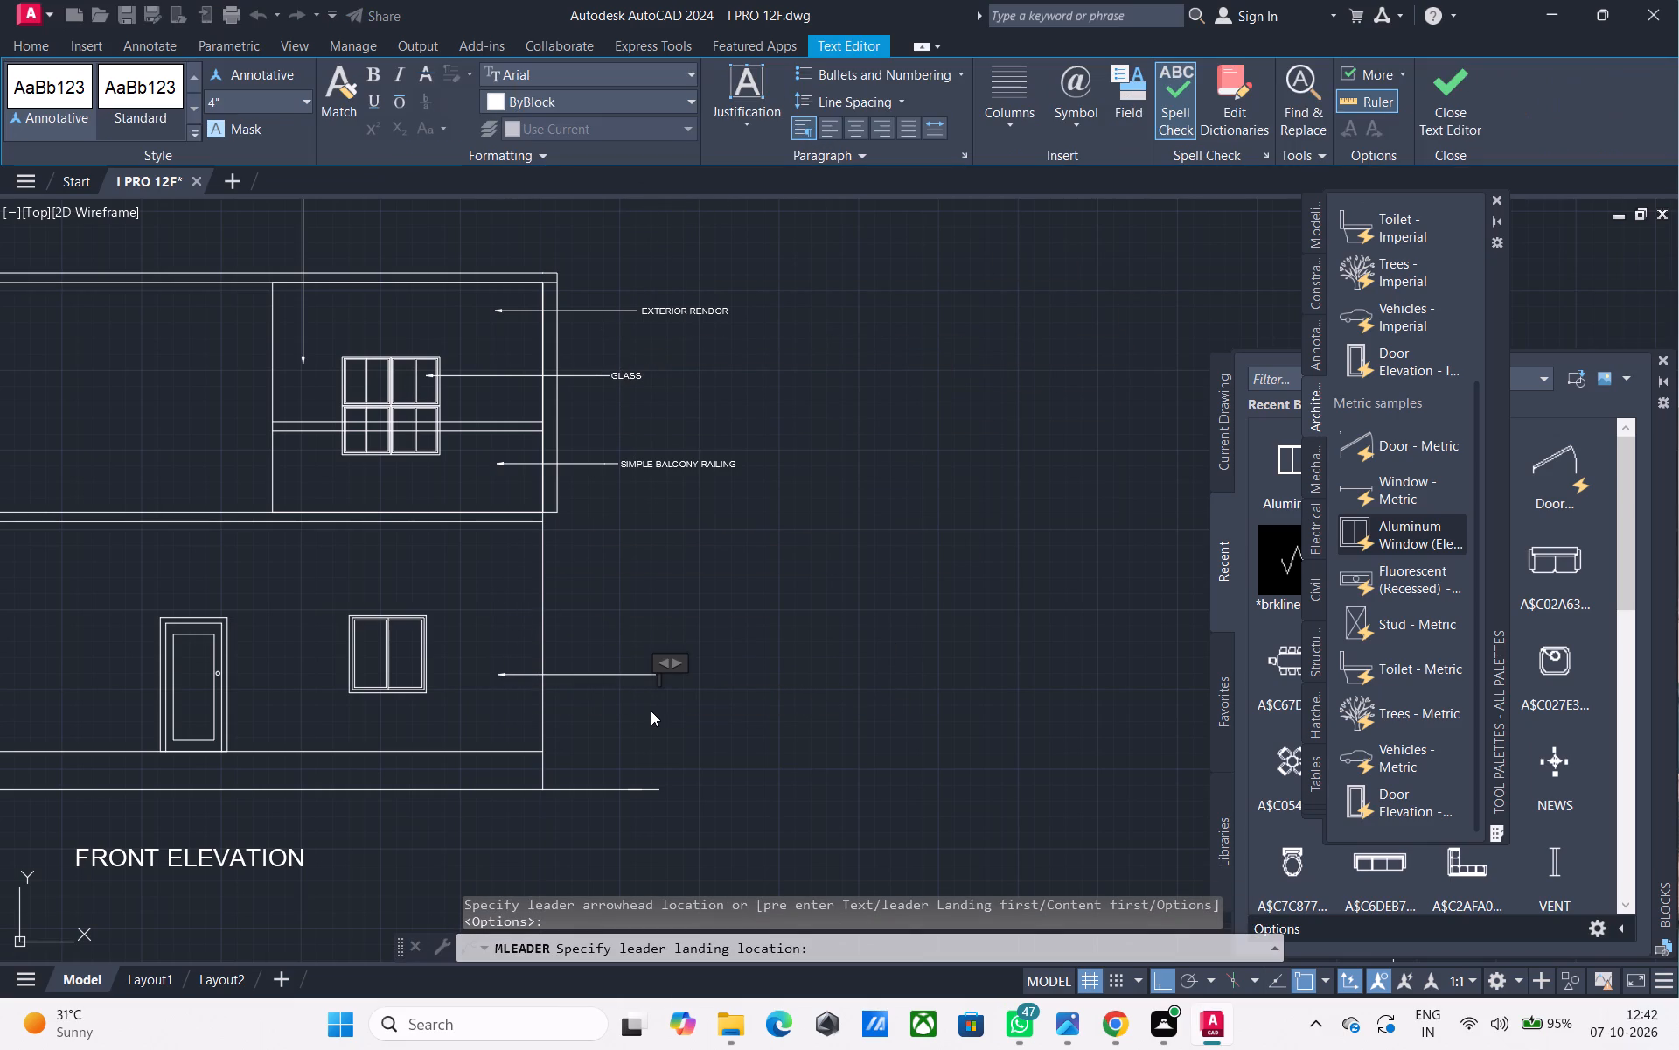
text(EXTERIOR RENDOR)
click(664, 601)
Draw short horizontal lines continuing the plinth line outward beyond the elevation's right and left walls.
scroll(664, 600, down, 1)
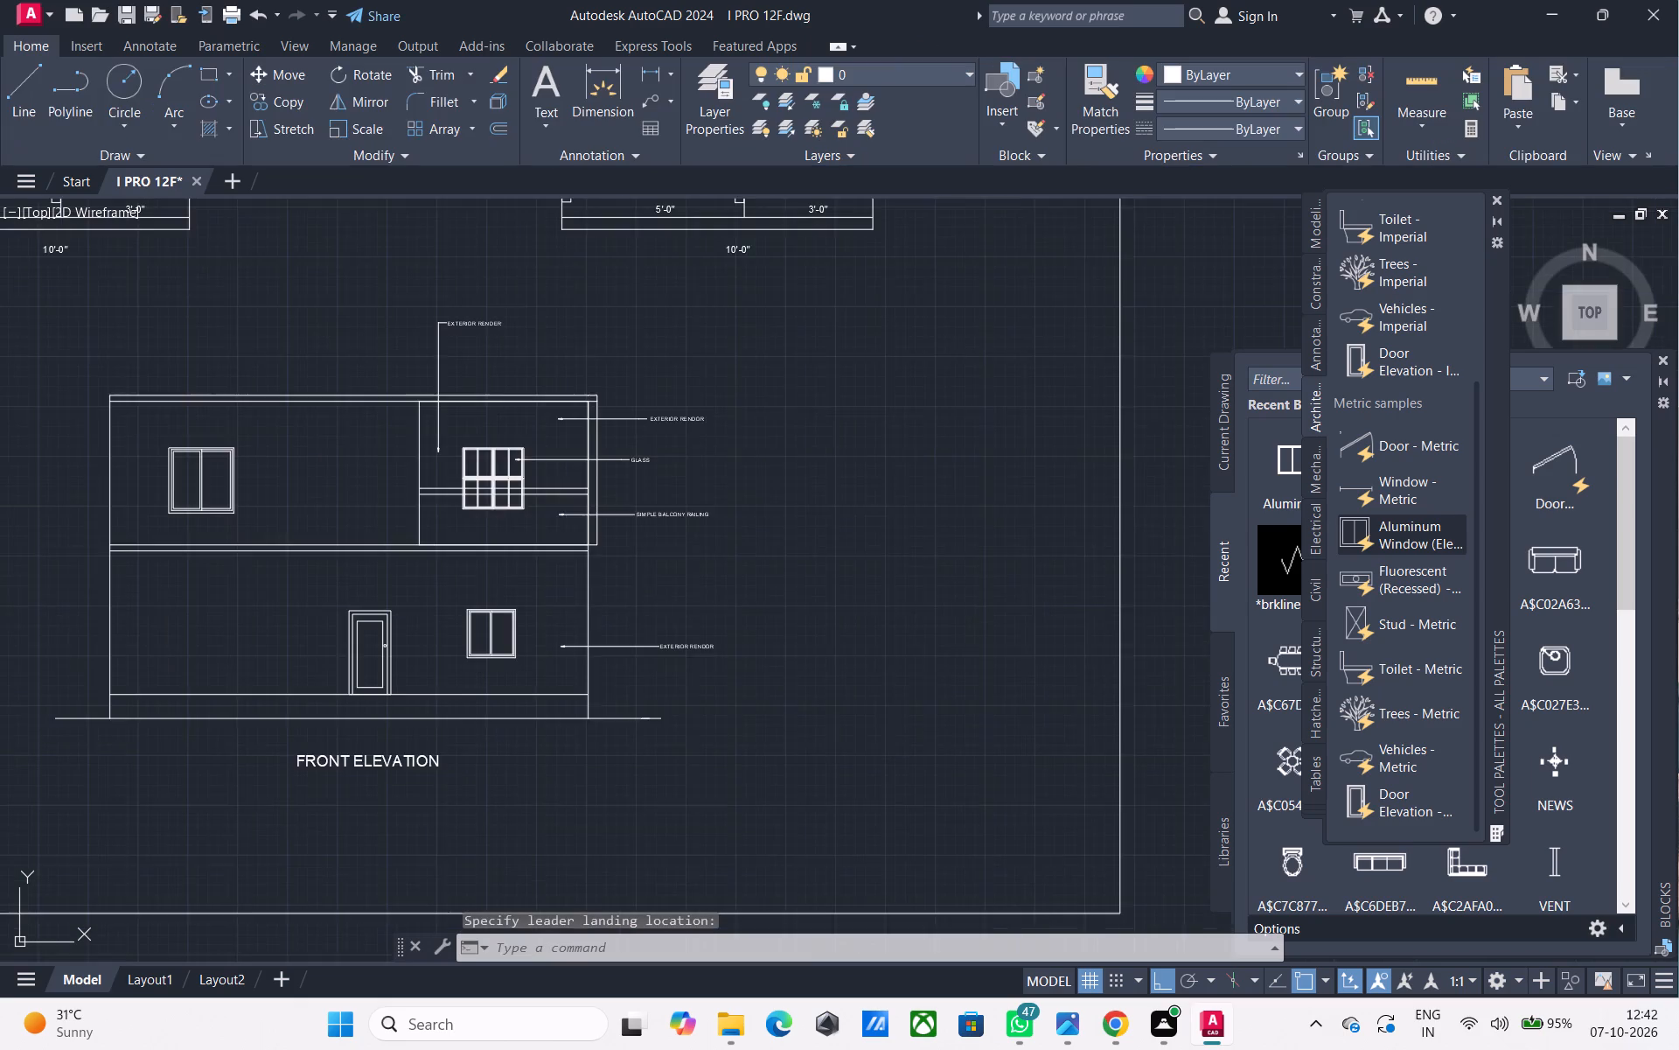
middle_drag(668, 605, 748, 647)
middle_drag(659, 700, 630, 602)
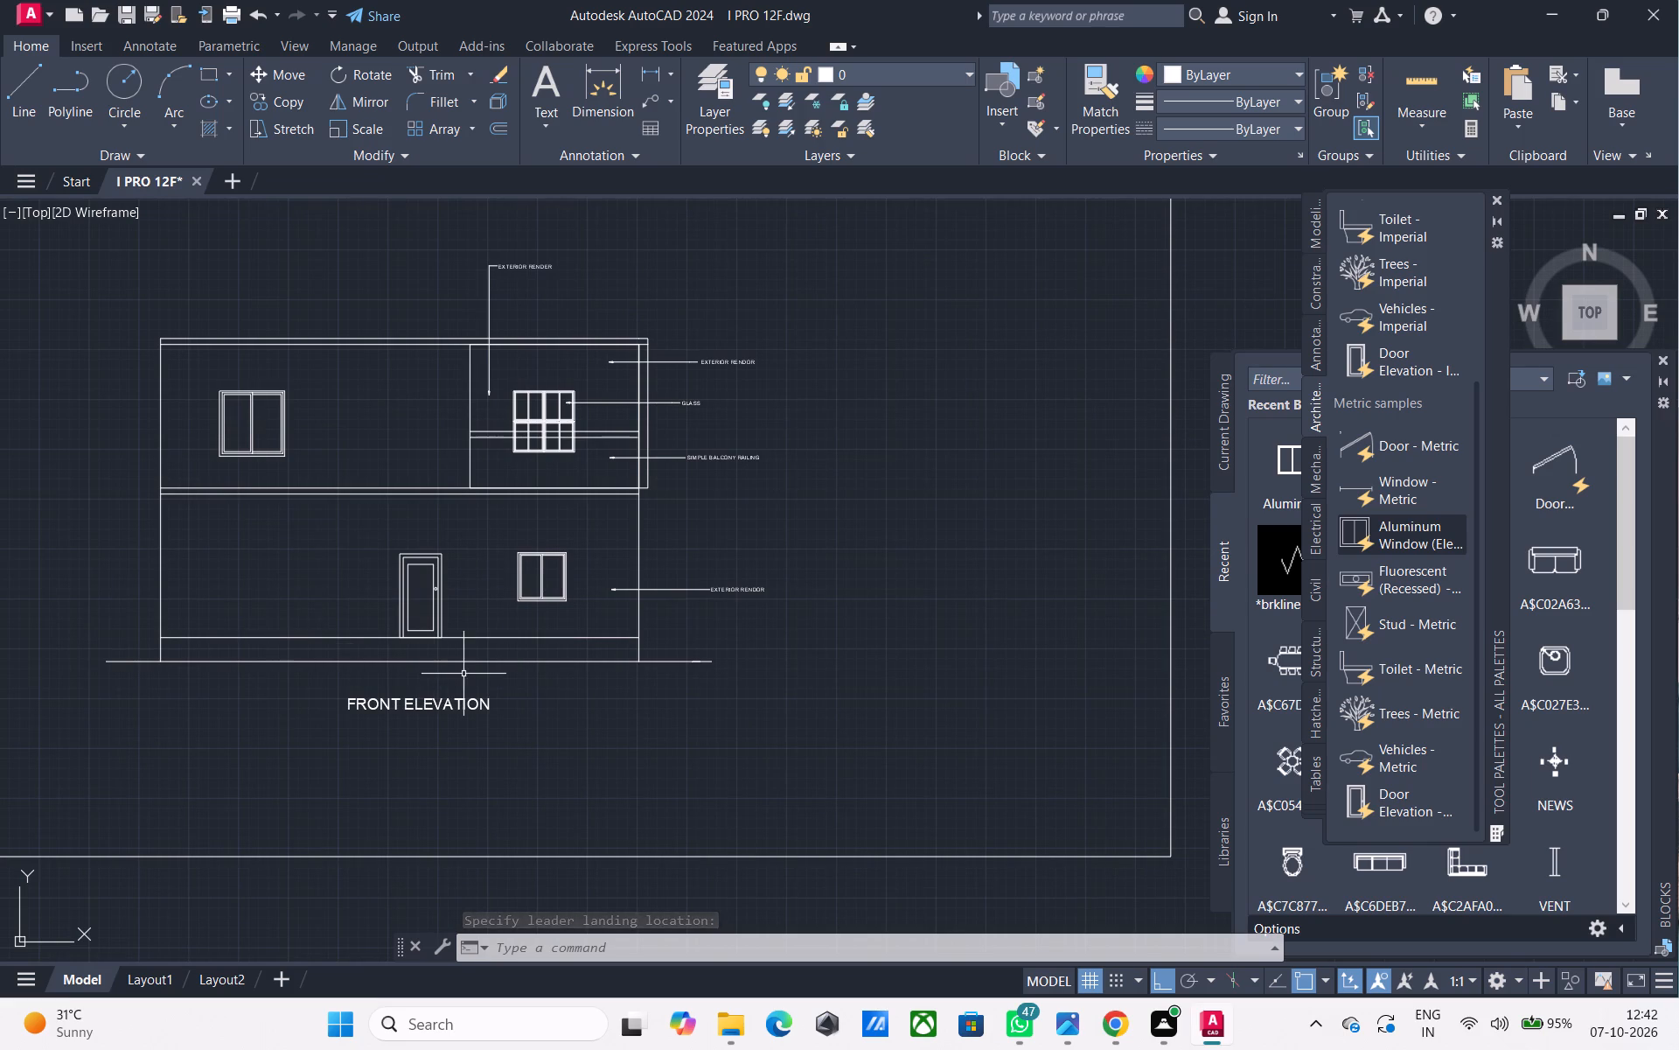
middle_drag(463, 674, 440, 679)
text(L)
key(space)
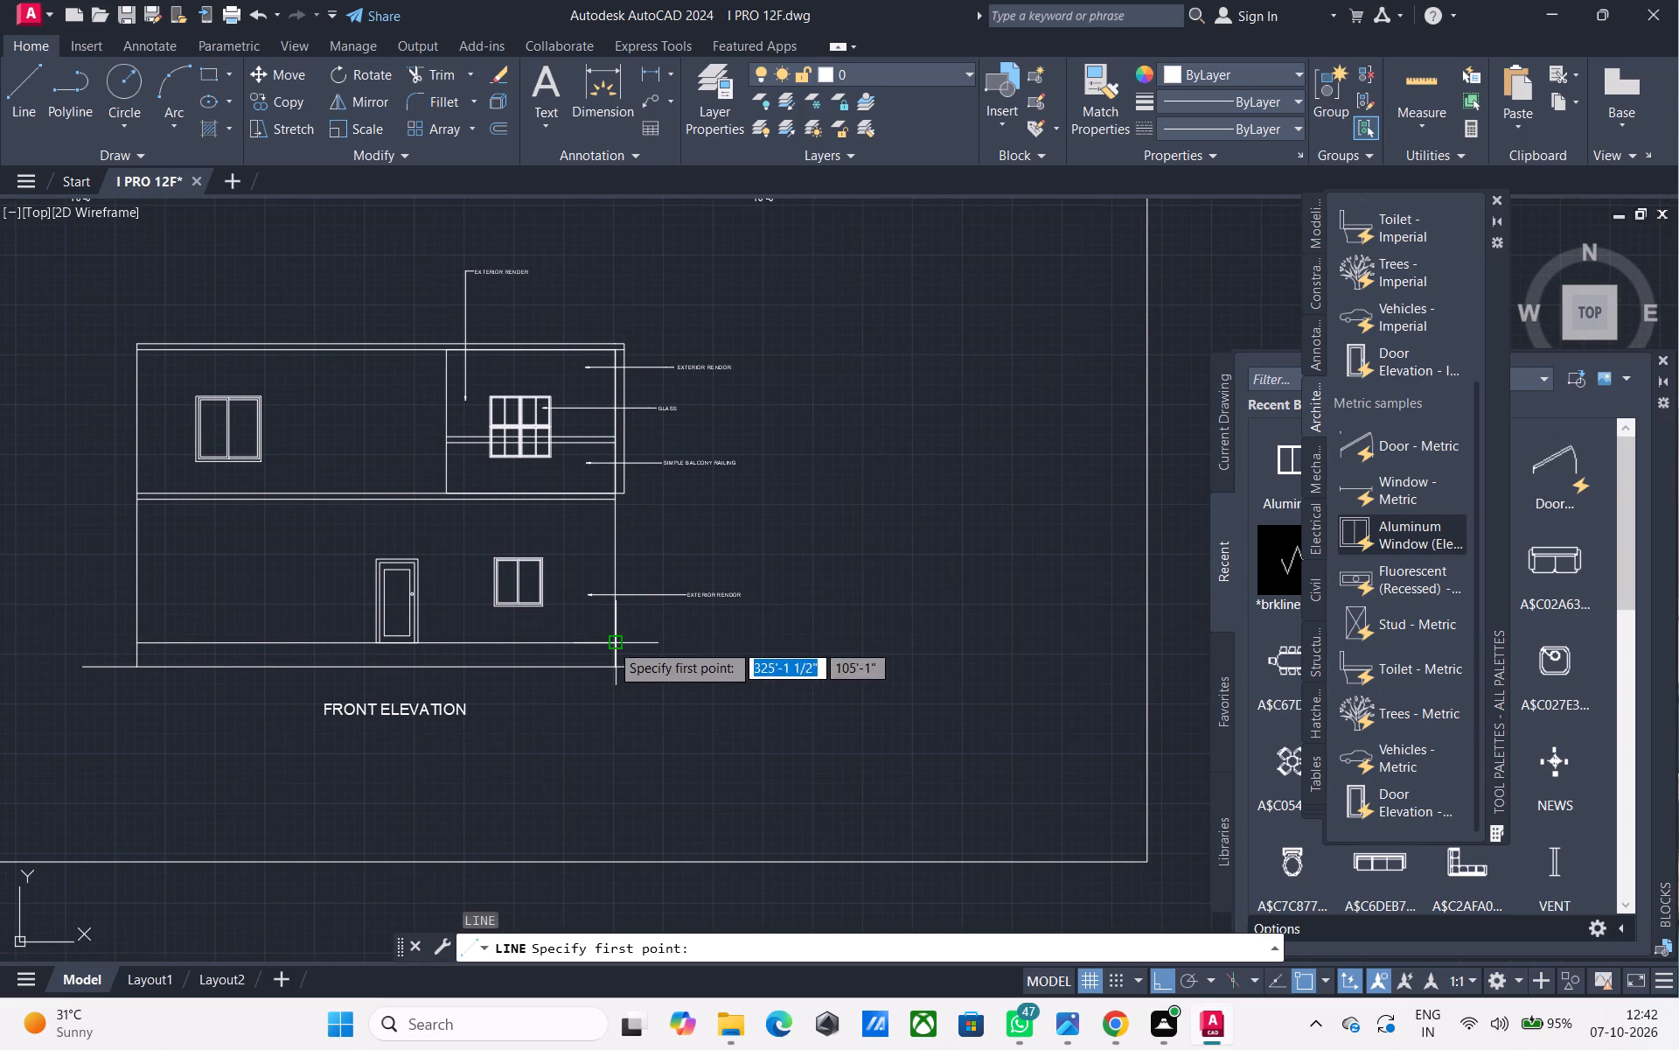
click(610, 643)
click(696, 651)
key(space)
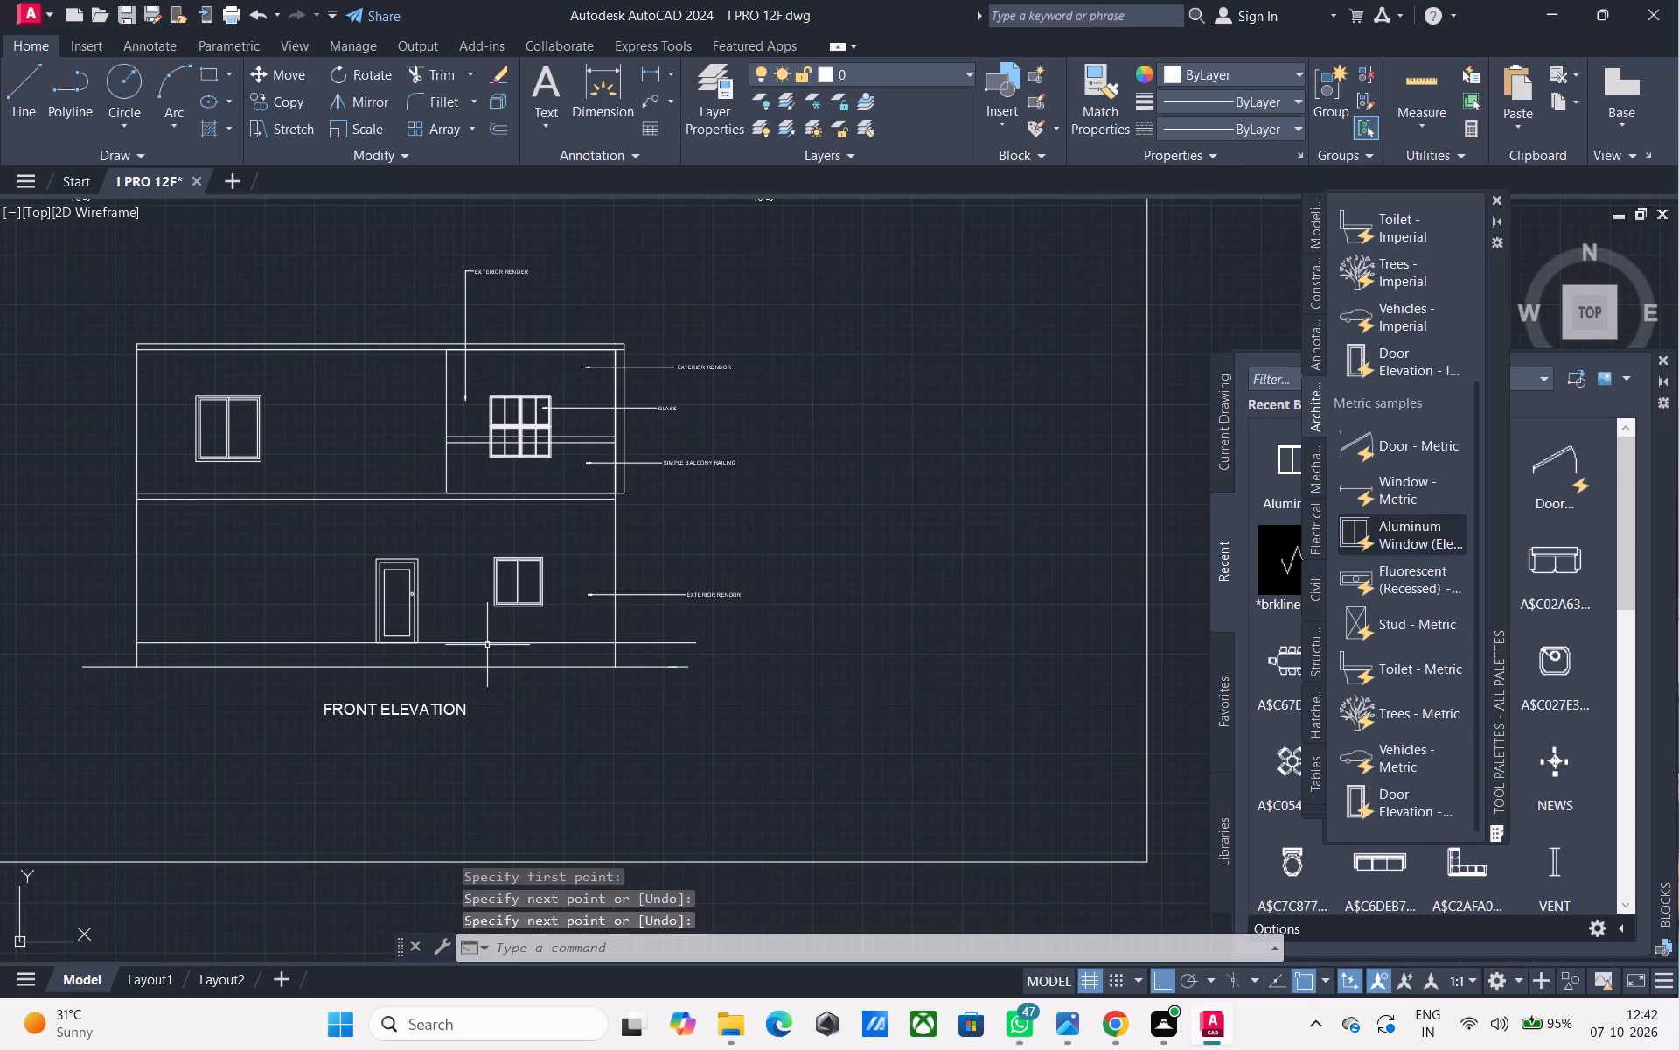
text(L)
key(space)
click(136, 645)
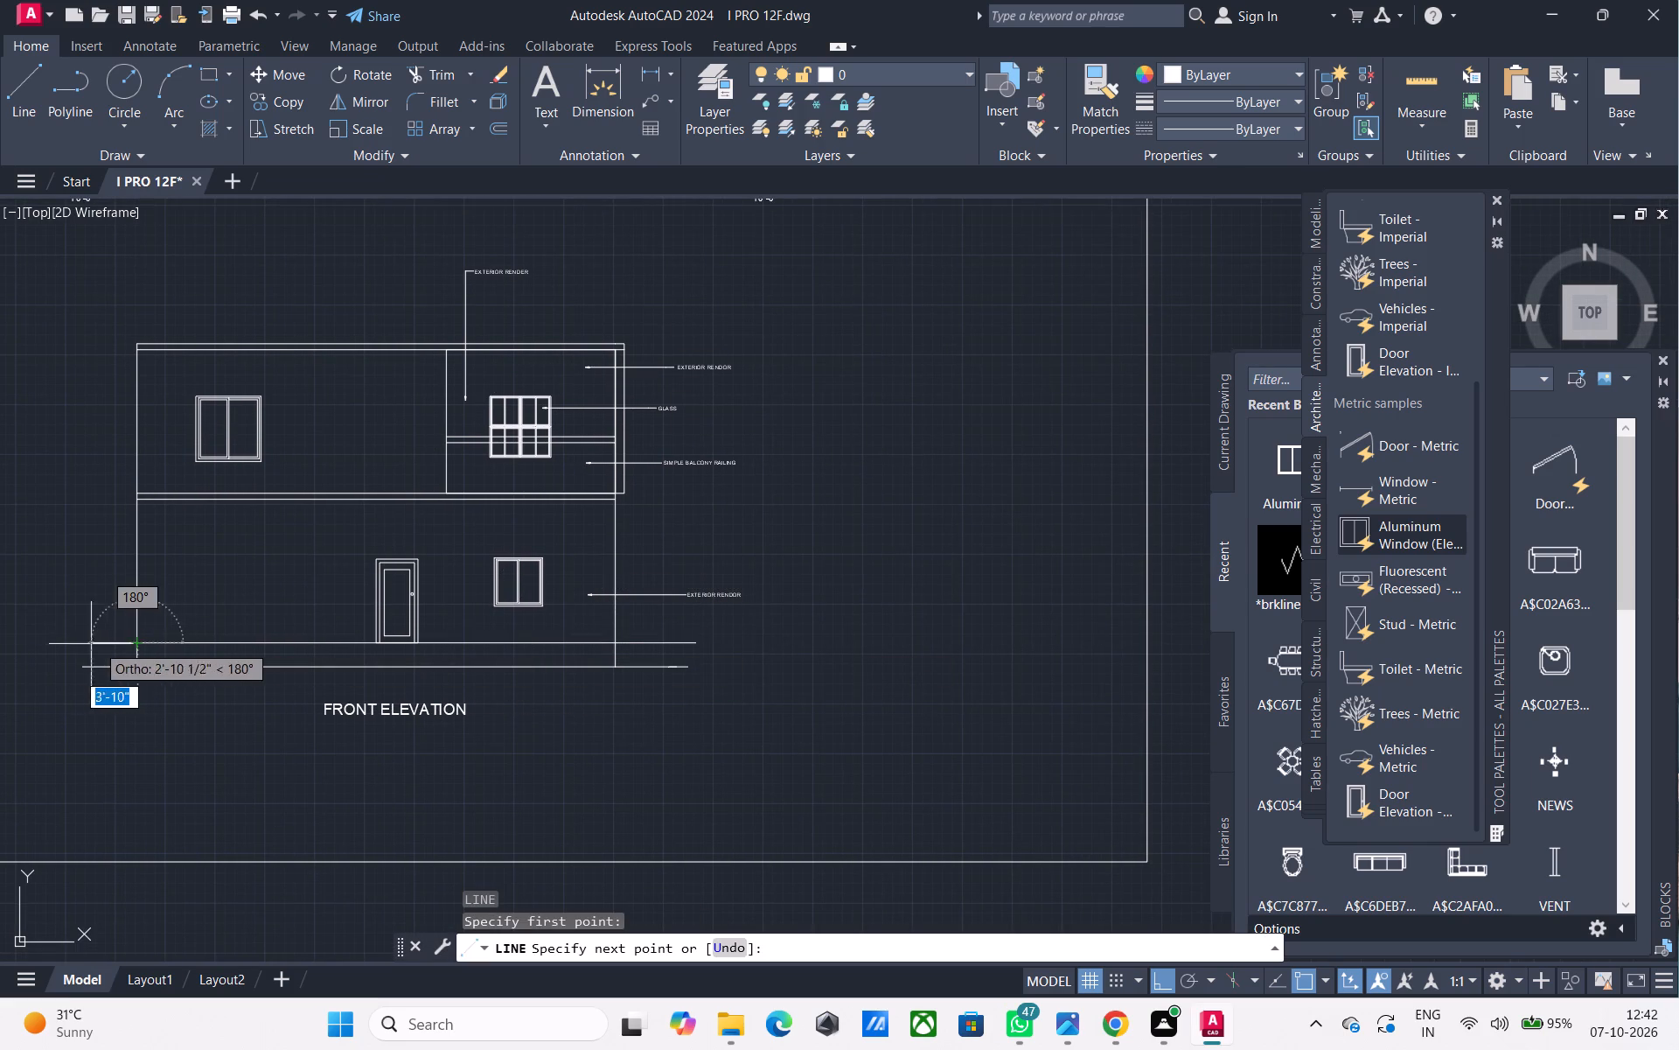
click(77, 641)
key(Escape)
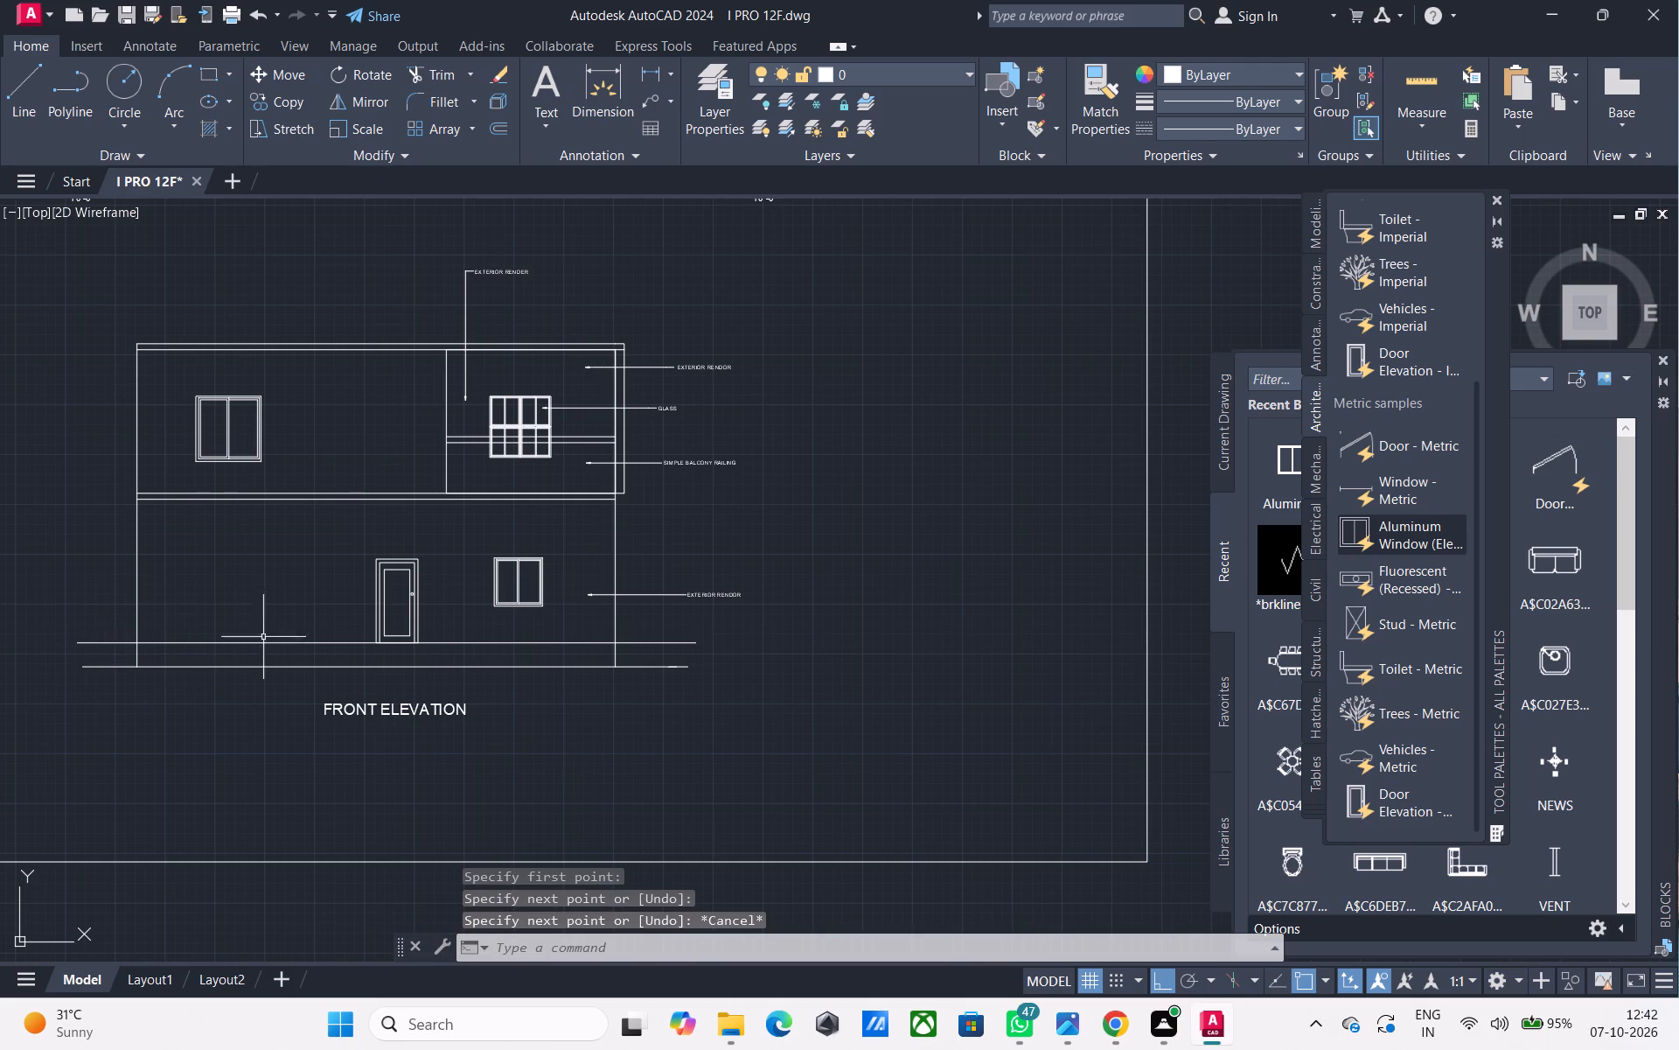
Draw a vertical line outside the left wall, from the plinth line extension up to the roof's top level.
middle_drag(173, 543, 296, 549)
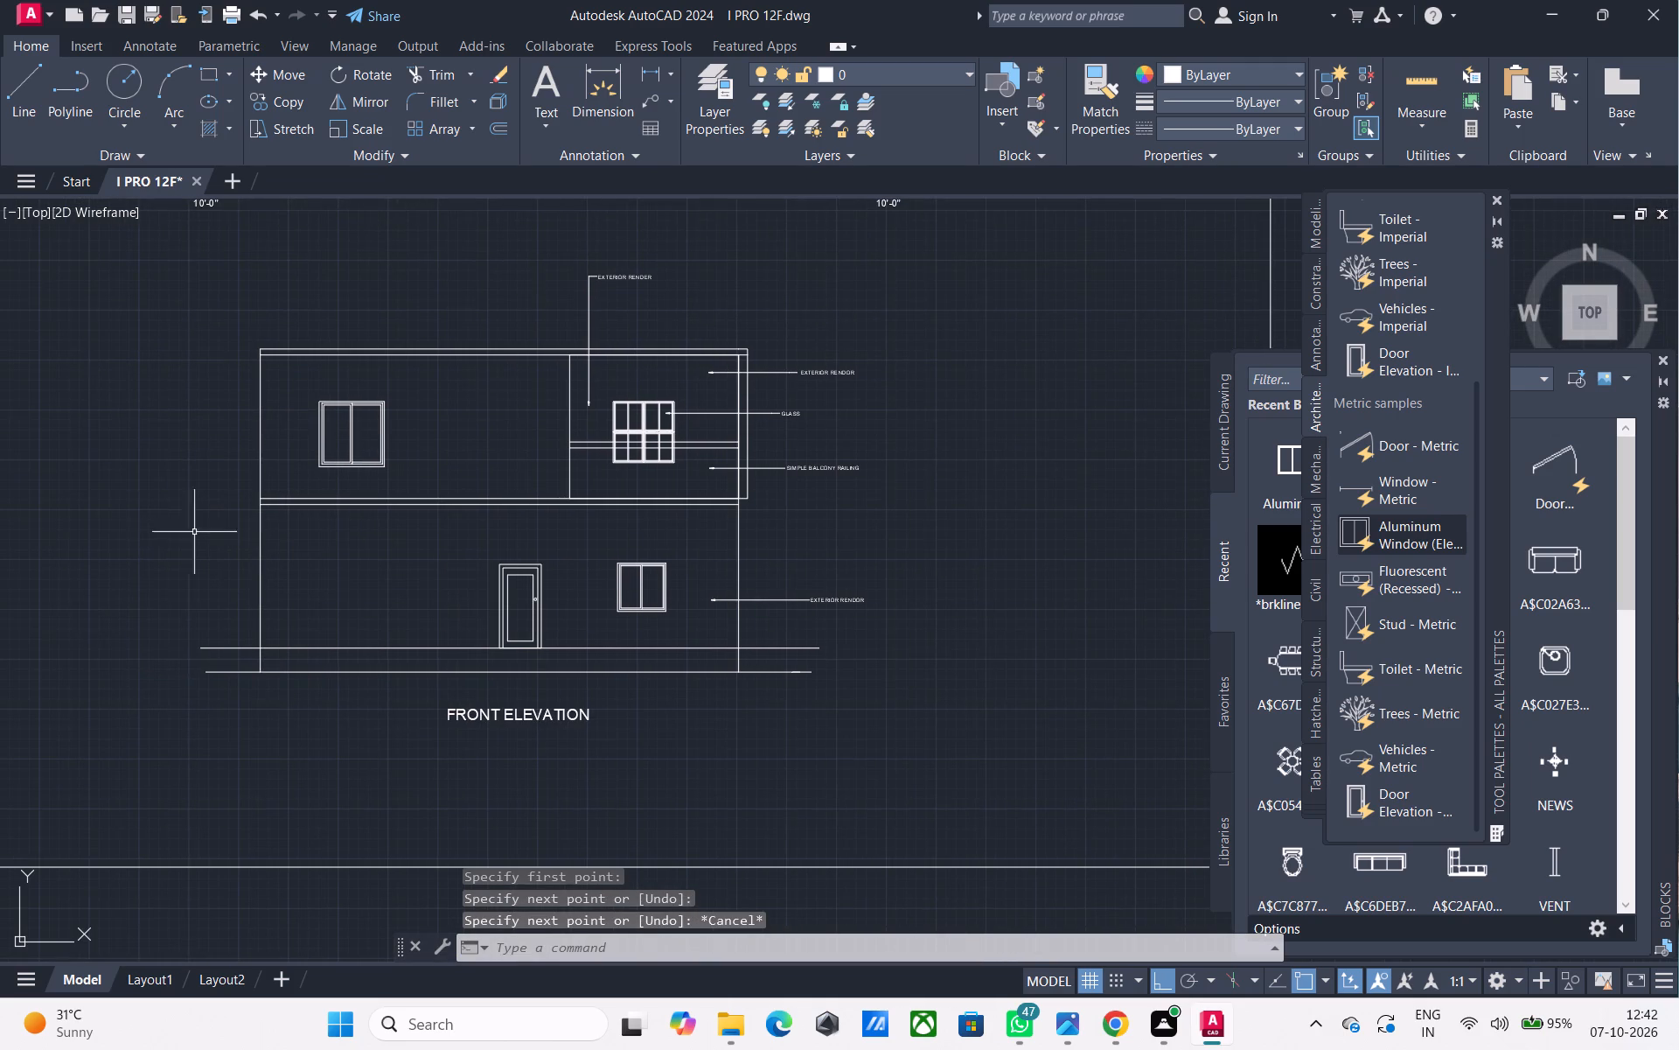
text(L)
key(space)
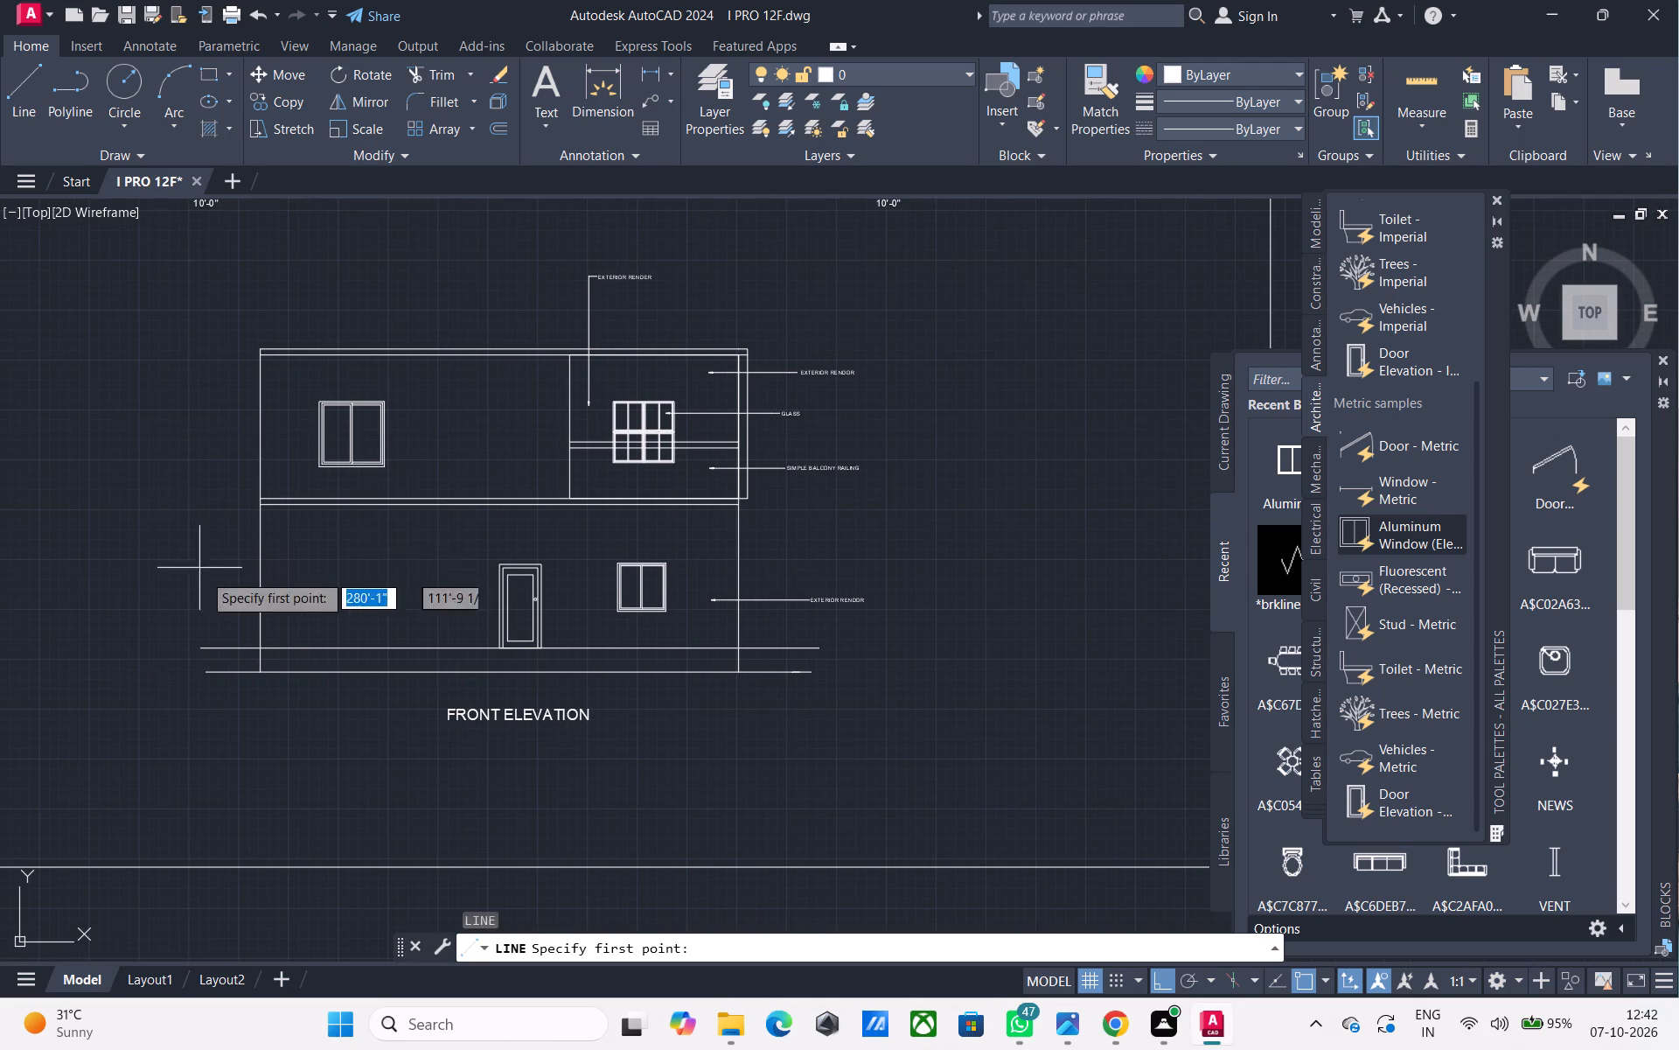
click(212, 640)
click(212, 347)
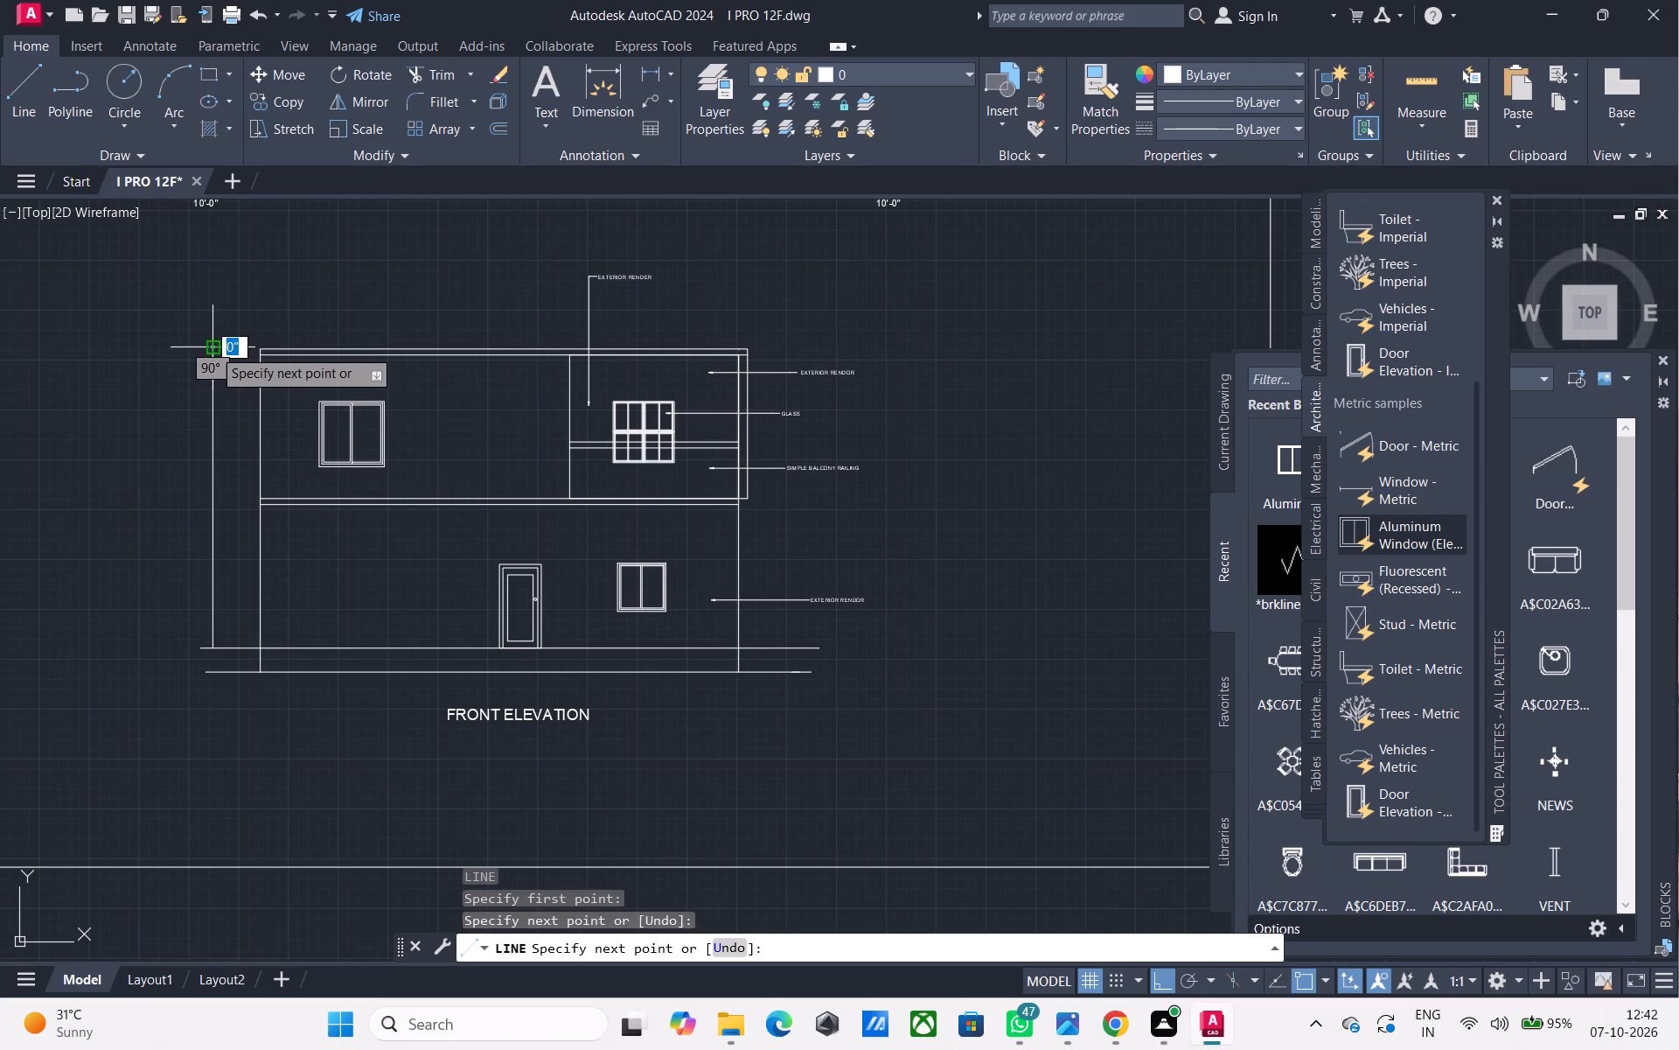
key(Escape)
Extend the roof lines and the mid-height floor slab lines to the new vertical line outside the left wall.
text(EX)
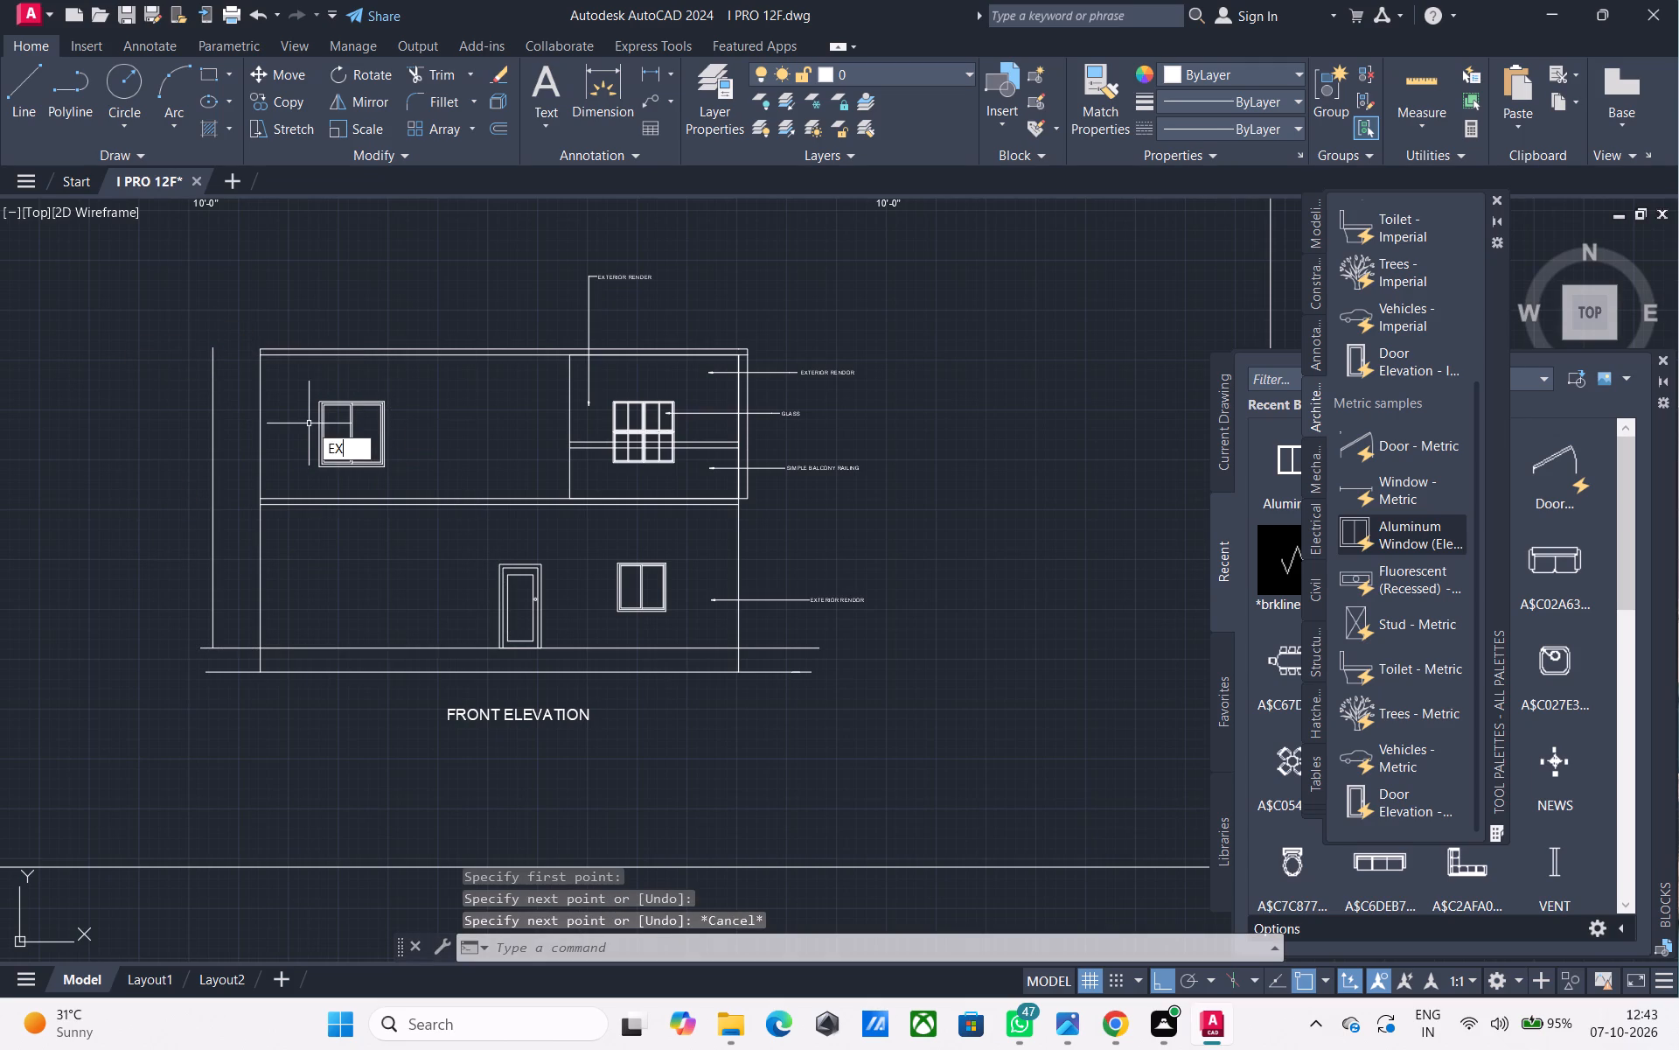
key(space)
click(289, 521)
click(278, 466)
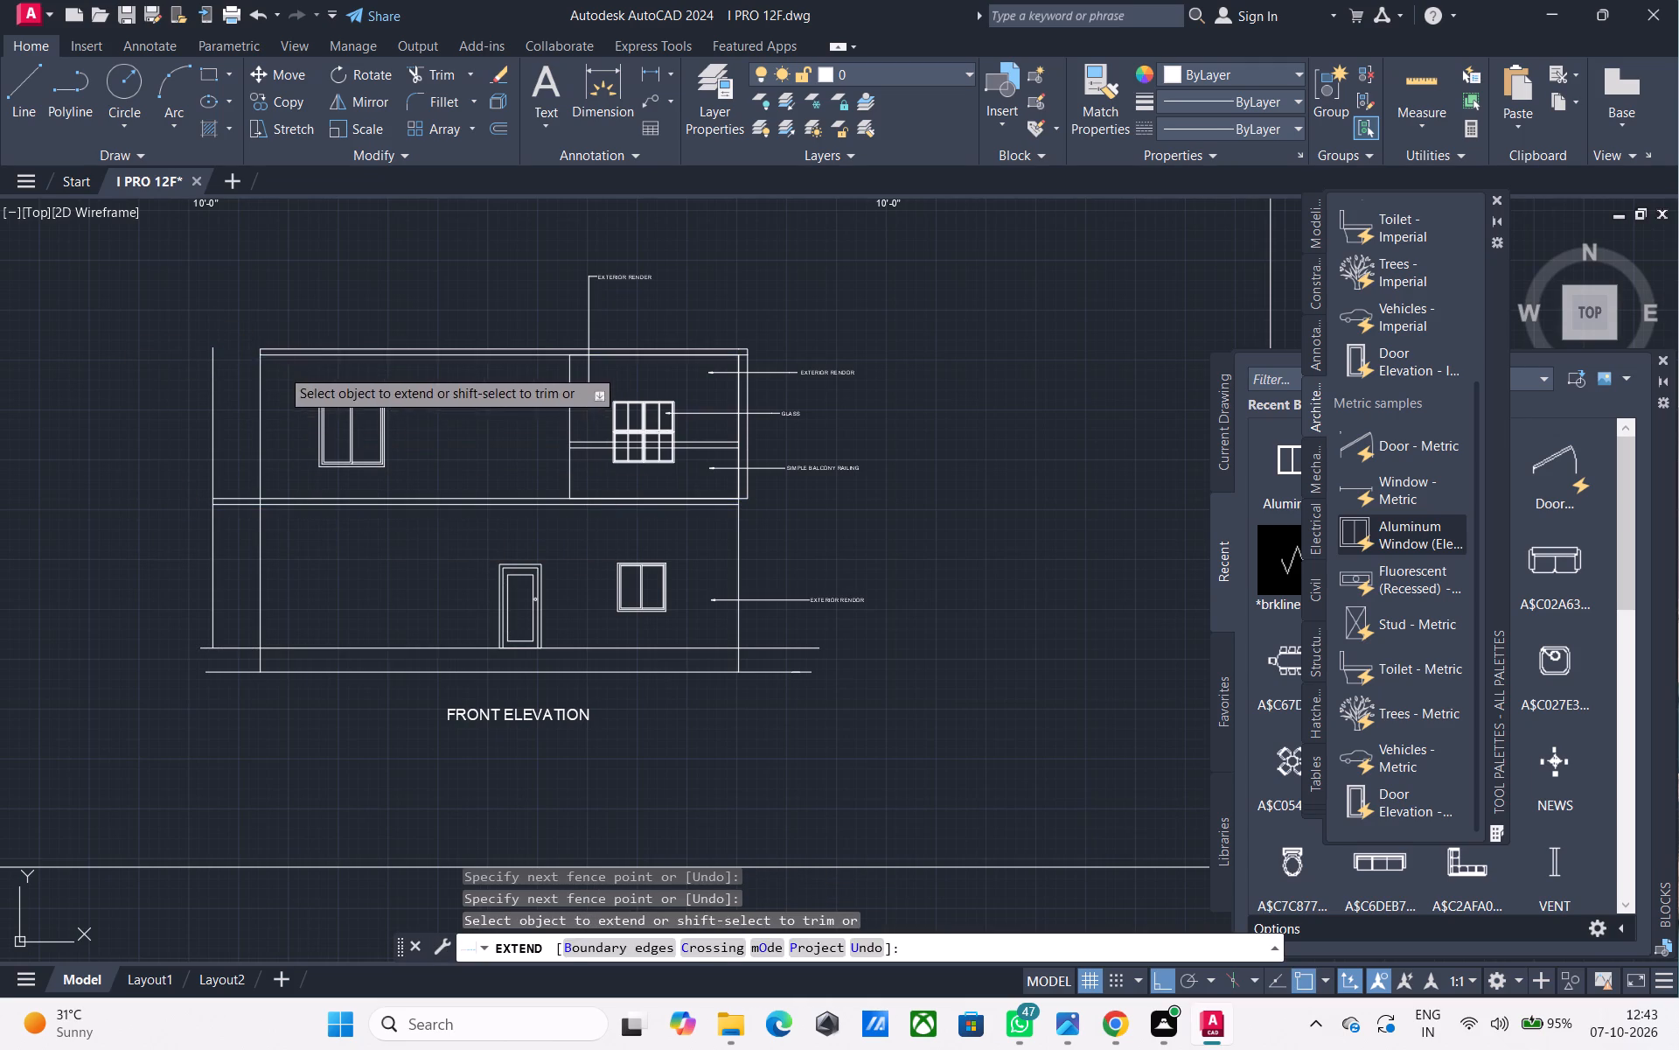
click(281, 368)
click(292, 303)
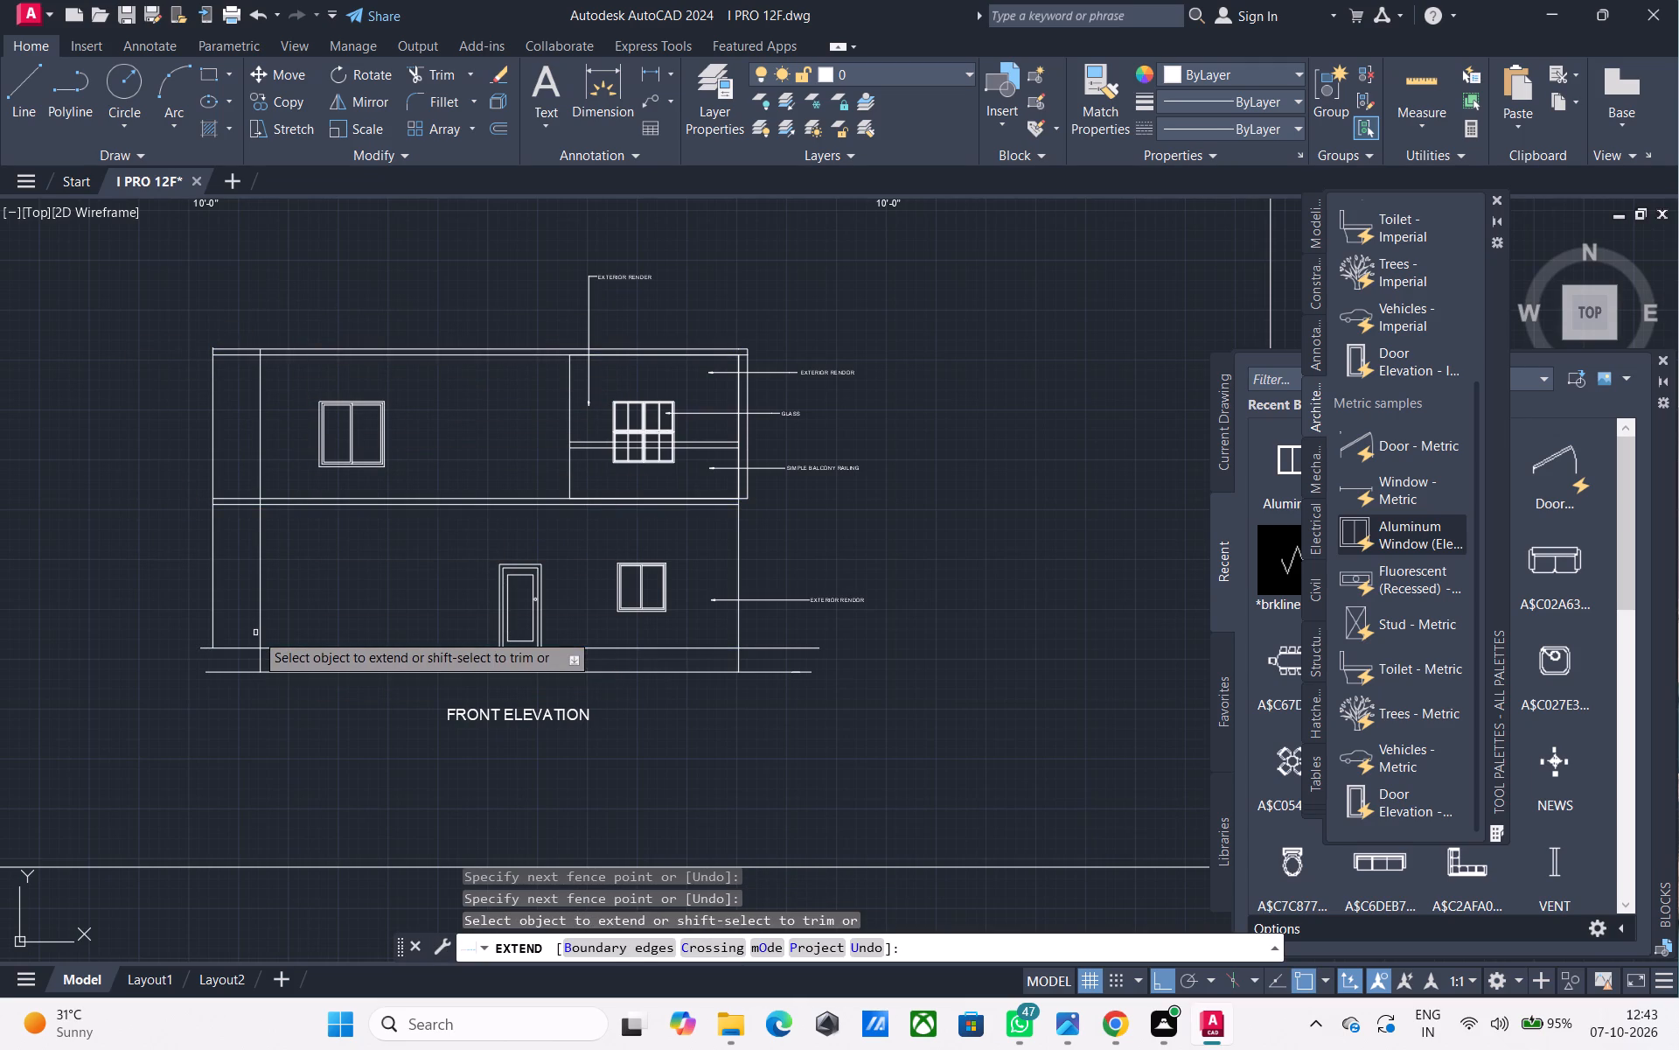
key(Escape)
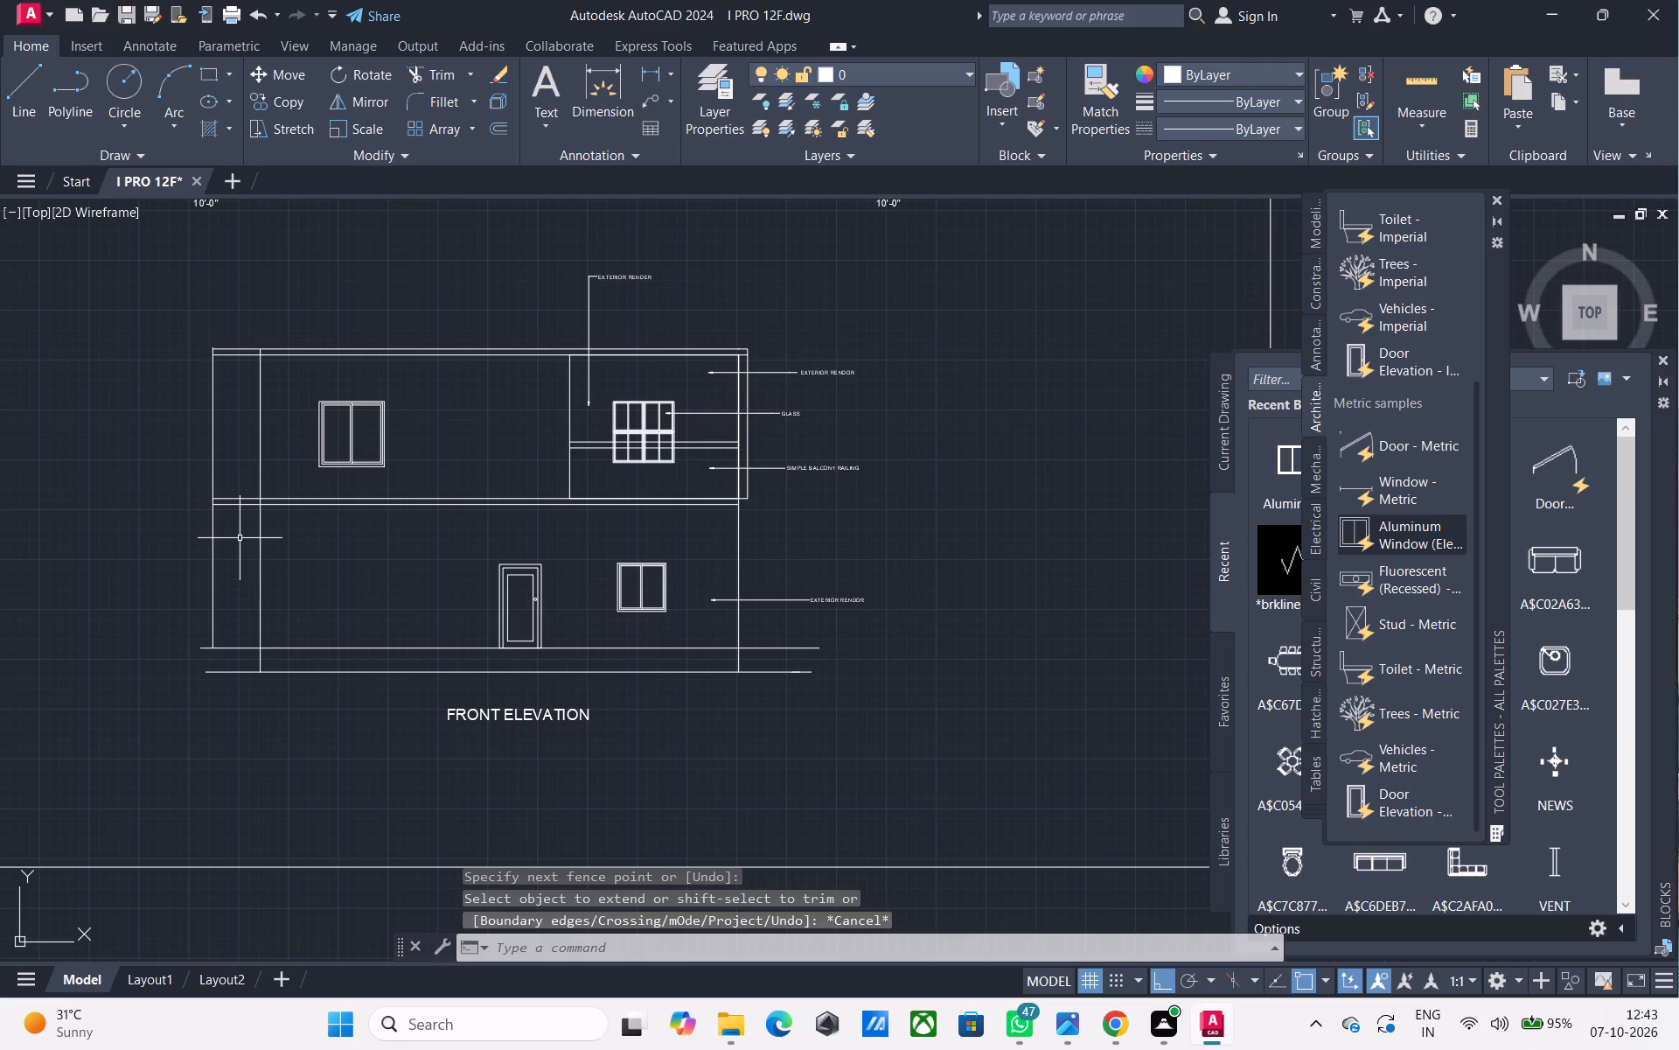
Add a multiline text reading 2.75 beside the ground-floor part of the vertical line outside the left wall.
text(T)
key(space)
click(173, 566)
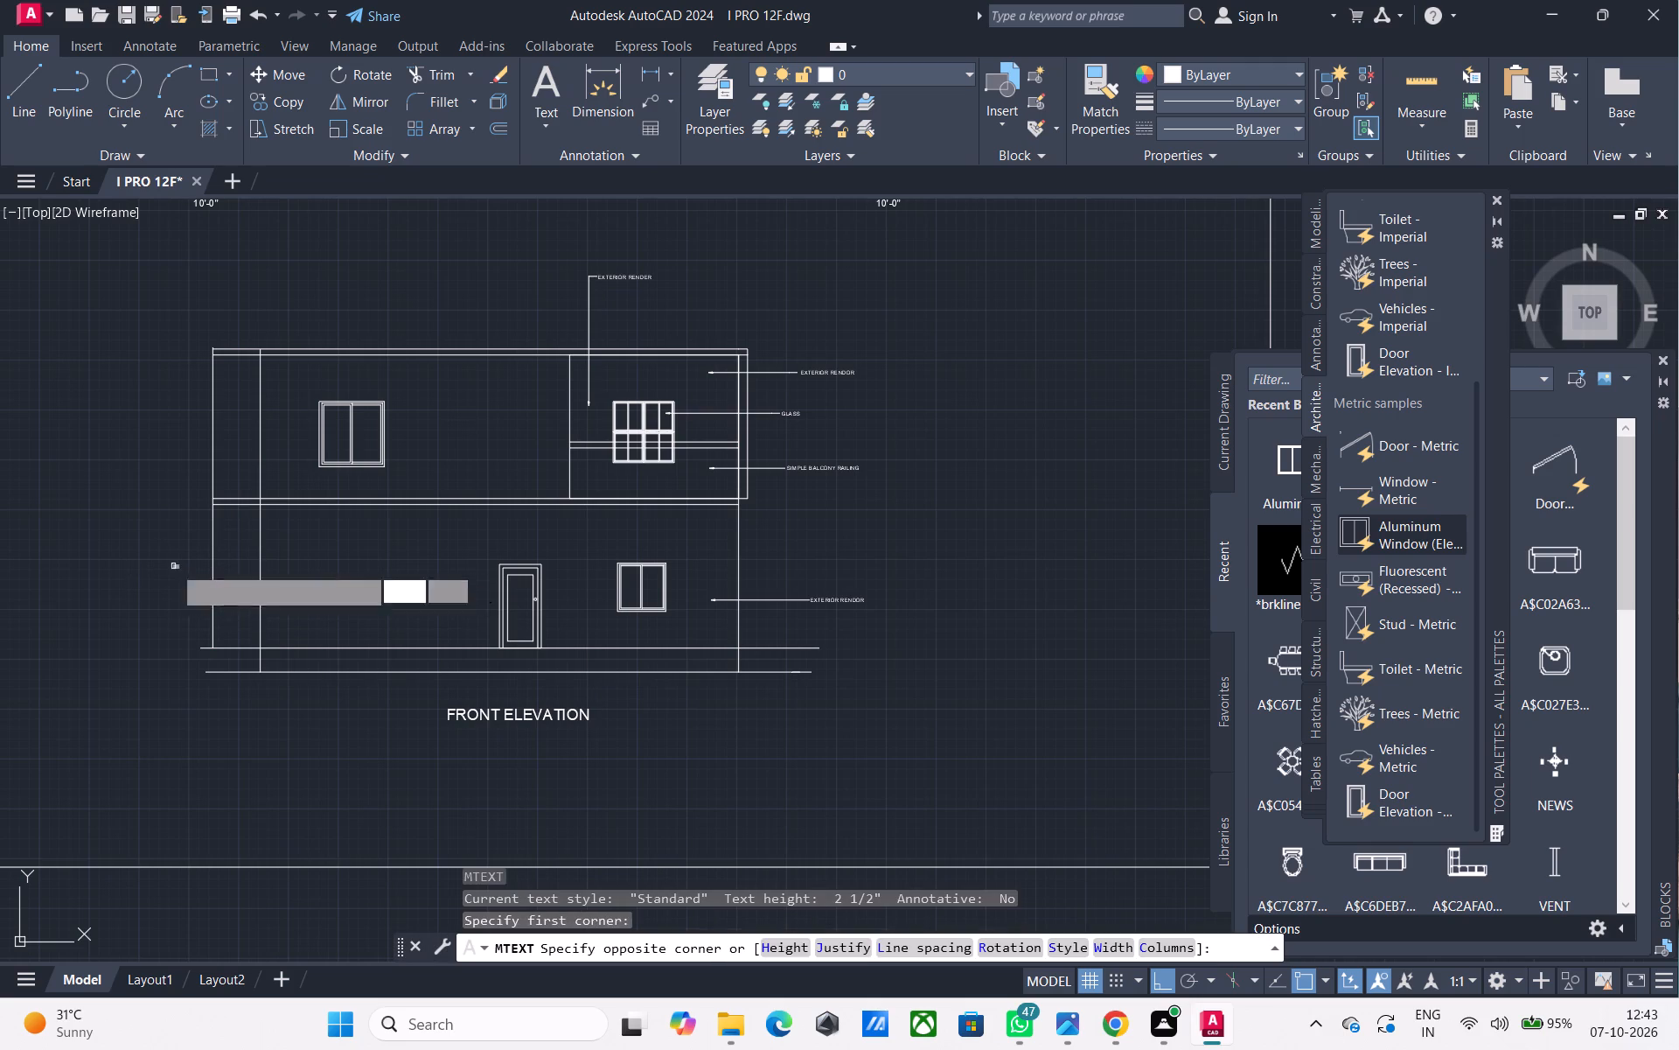
click(187, 584)
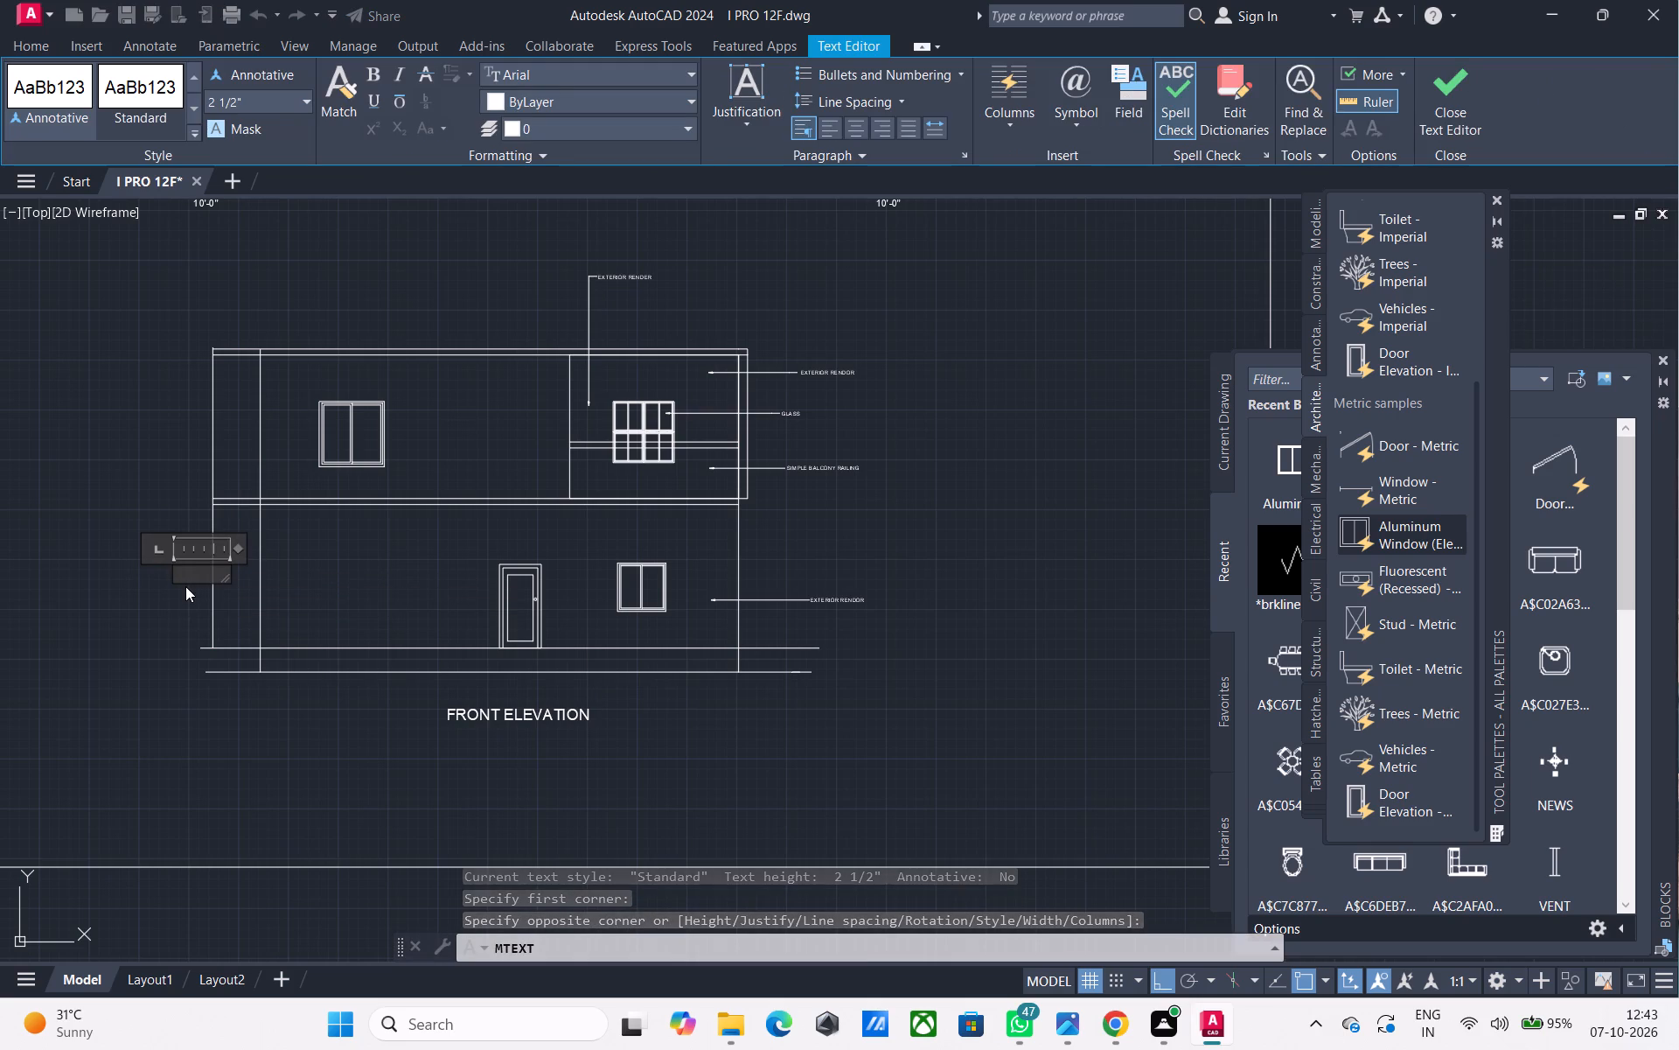
text(2075)
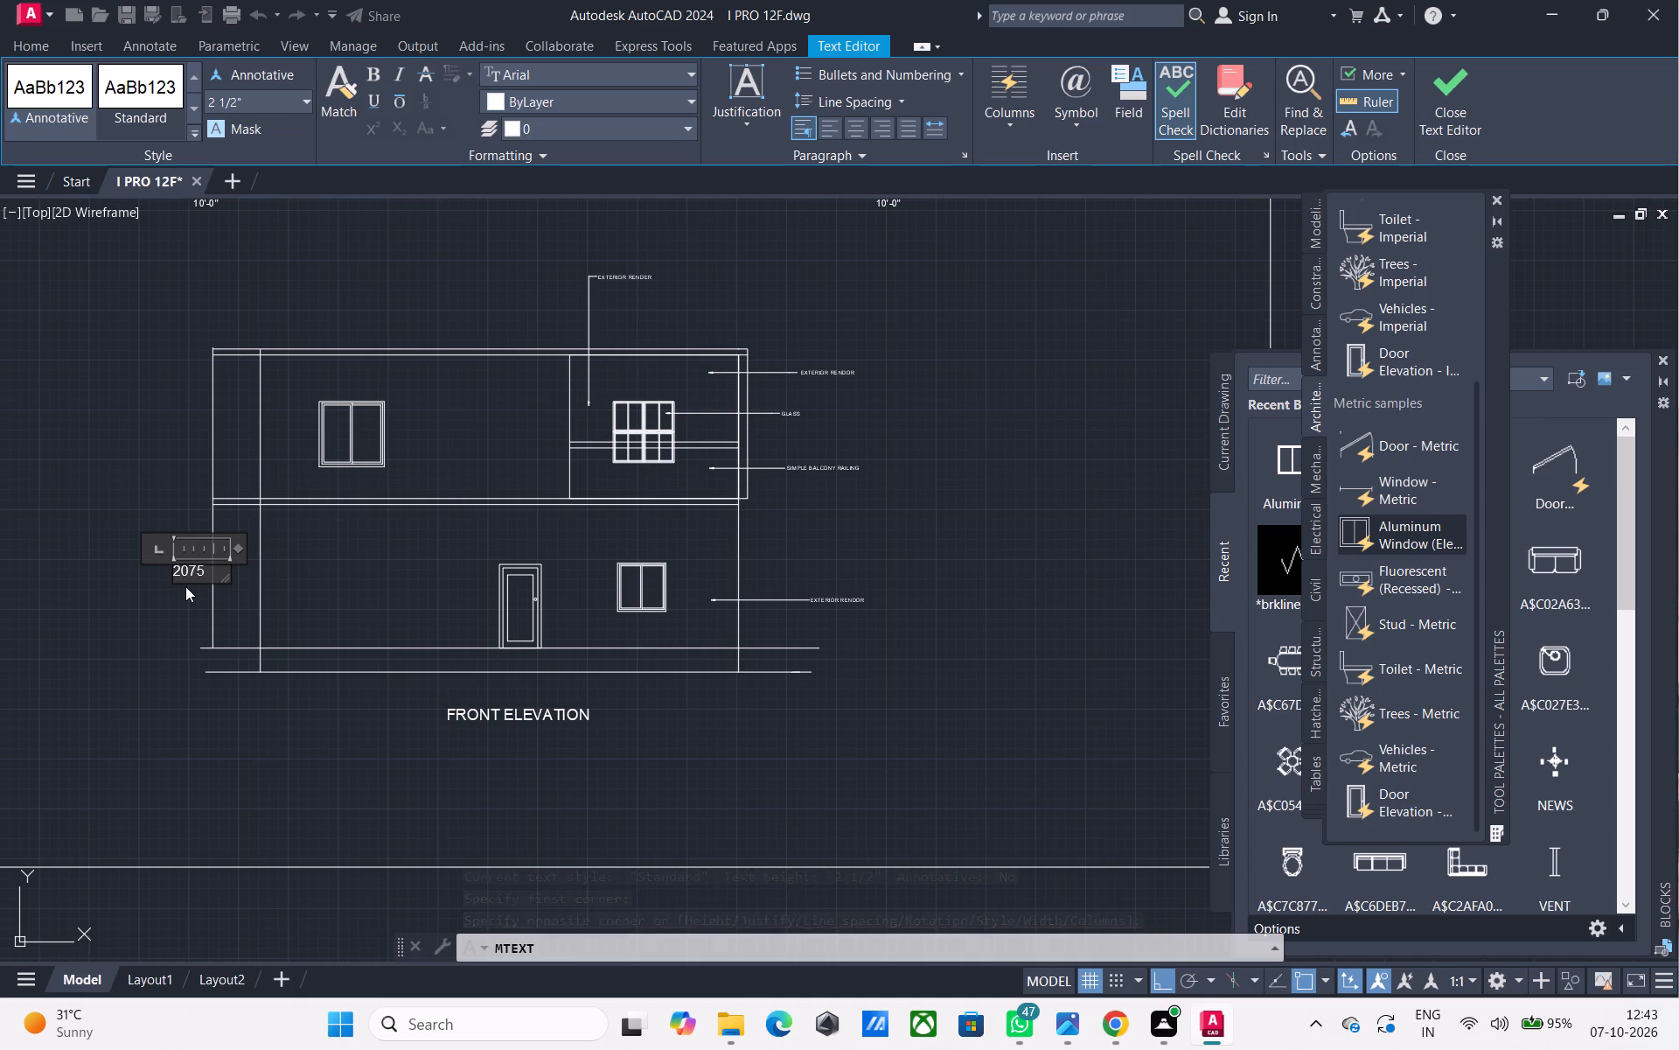
key(m)
key(BackSpace)
key(BackSpace)
key(BackSpace)
key(BackSpace)
text(.75)
click(178, 609)
Scale up the 2.75 height text freehand so it is readable beside the elevation.
scroll(161, 588, up, 1)
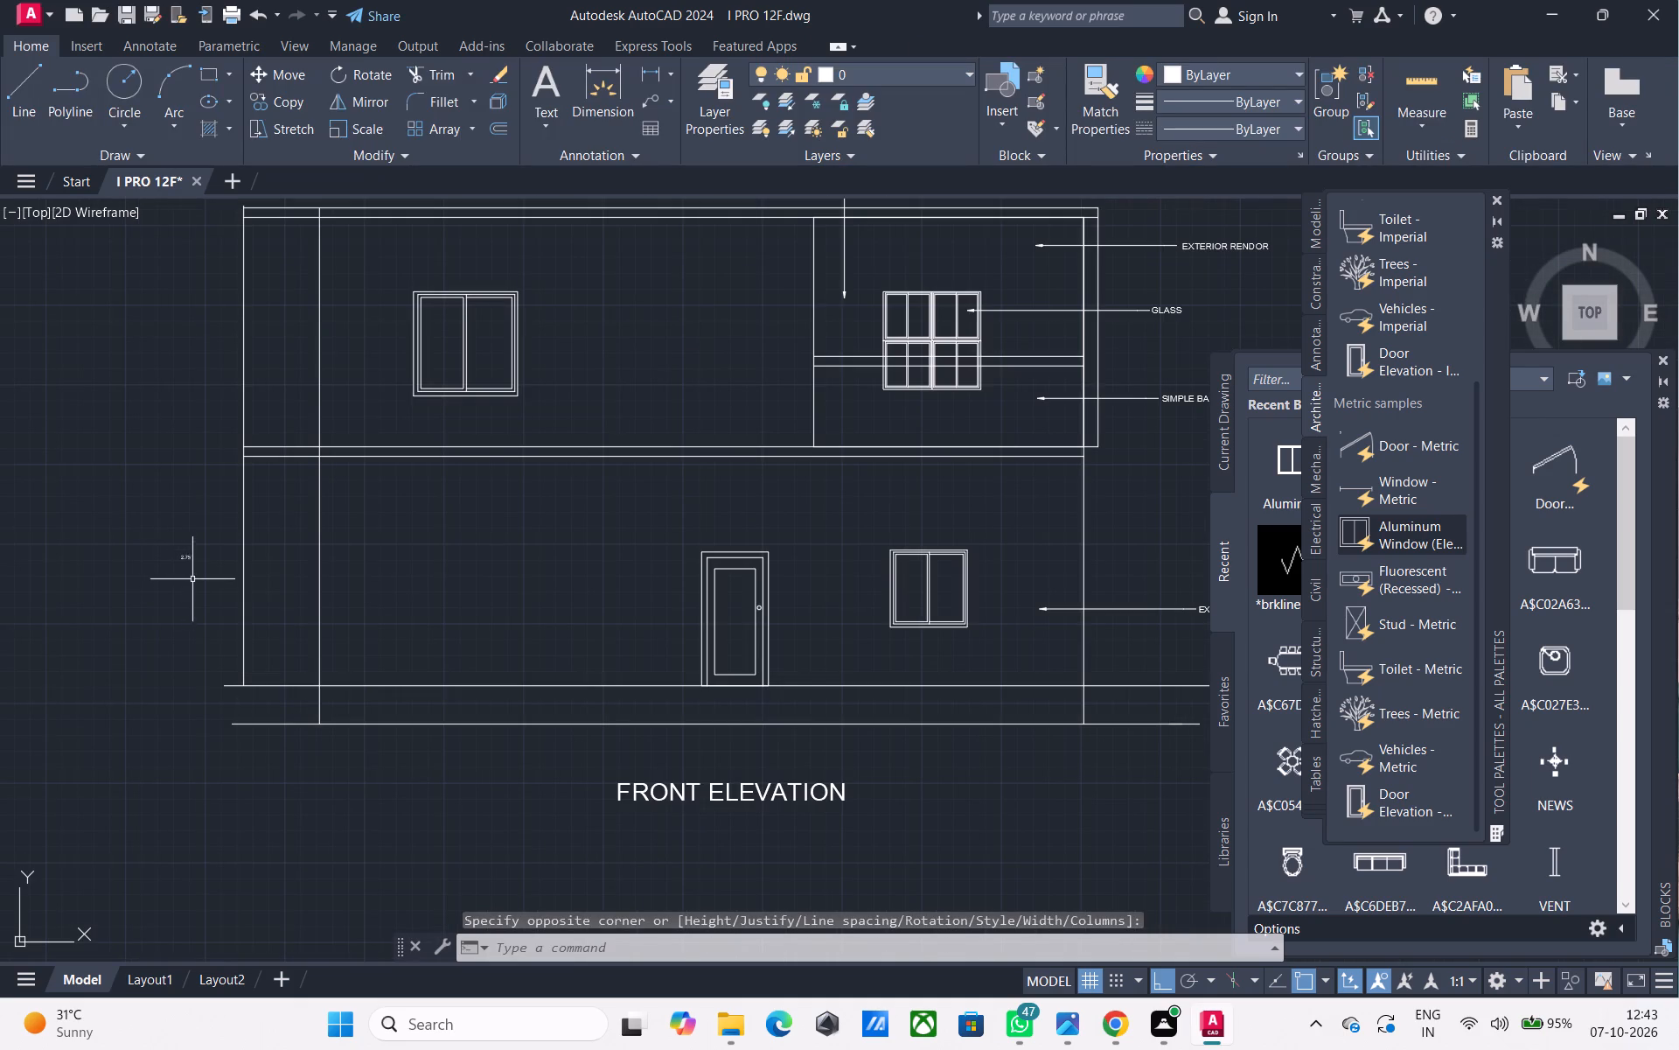
click(197, 572)
click(164, 527)
text(SC)
key(space)
scroll(171, 556, up, 1)
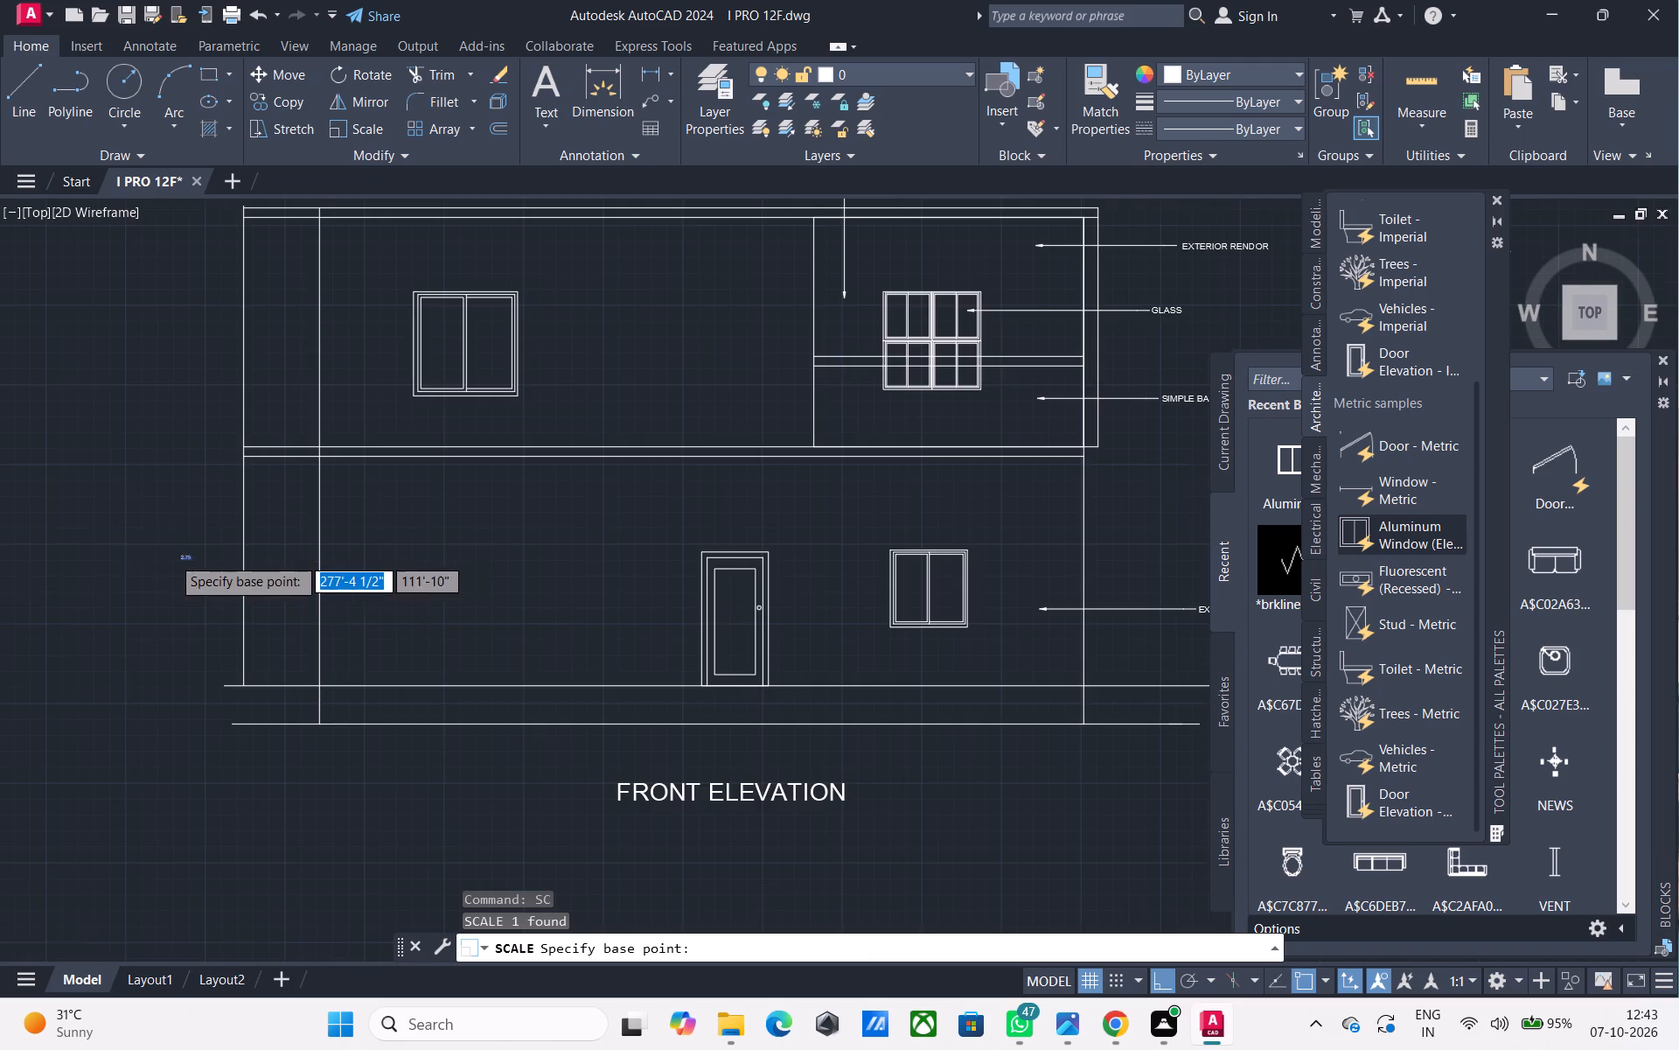
click(189, 587)
click(251, 633)
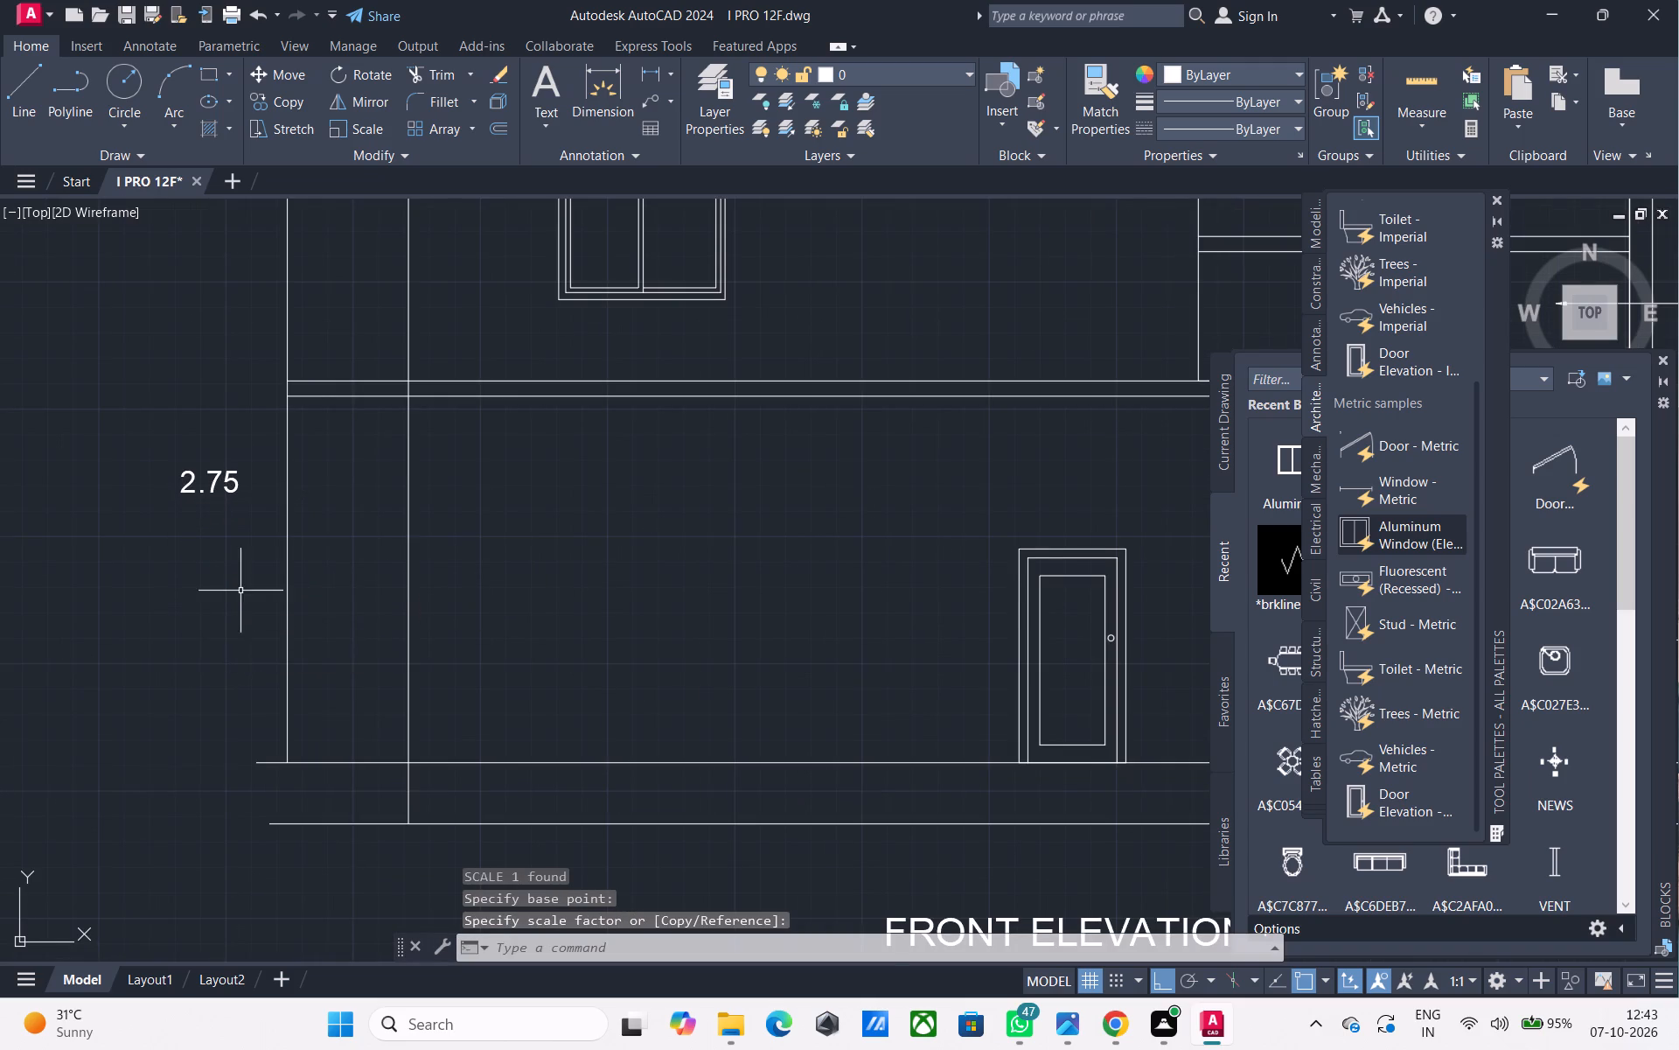
Edit the ground-floor height text outside the left wall to read 2.75 m.
click(259, 549)
click(201, 569)
scroll(205, 567, down, 2)
middle_drag(205, 567, 240, 643)
scroll(247, 617, up, 2)
double_click(249, 612)
scroll(279, 598, up, 1)
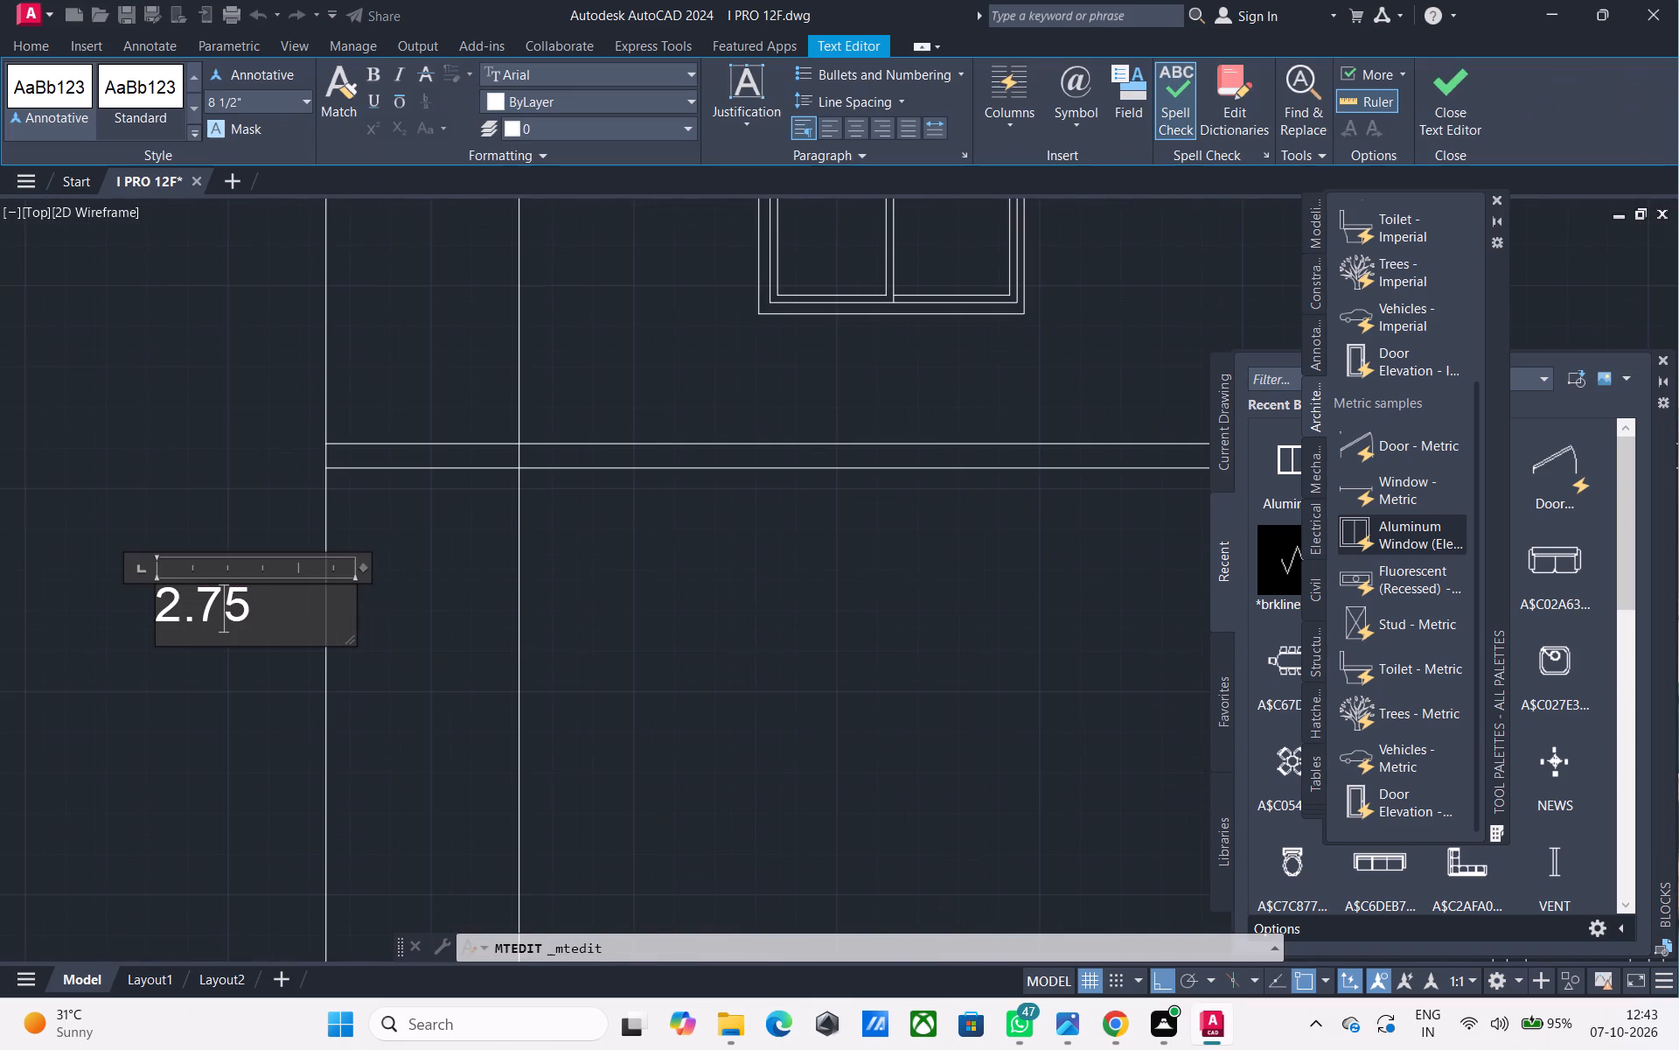
click(279, 598)
key(space)
text(M)
key(BackSpace)
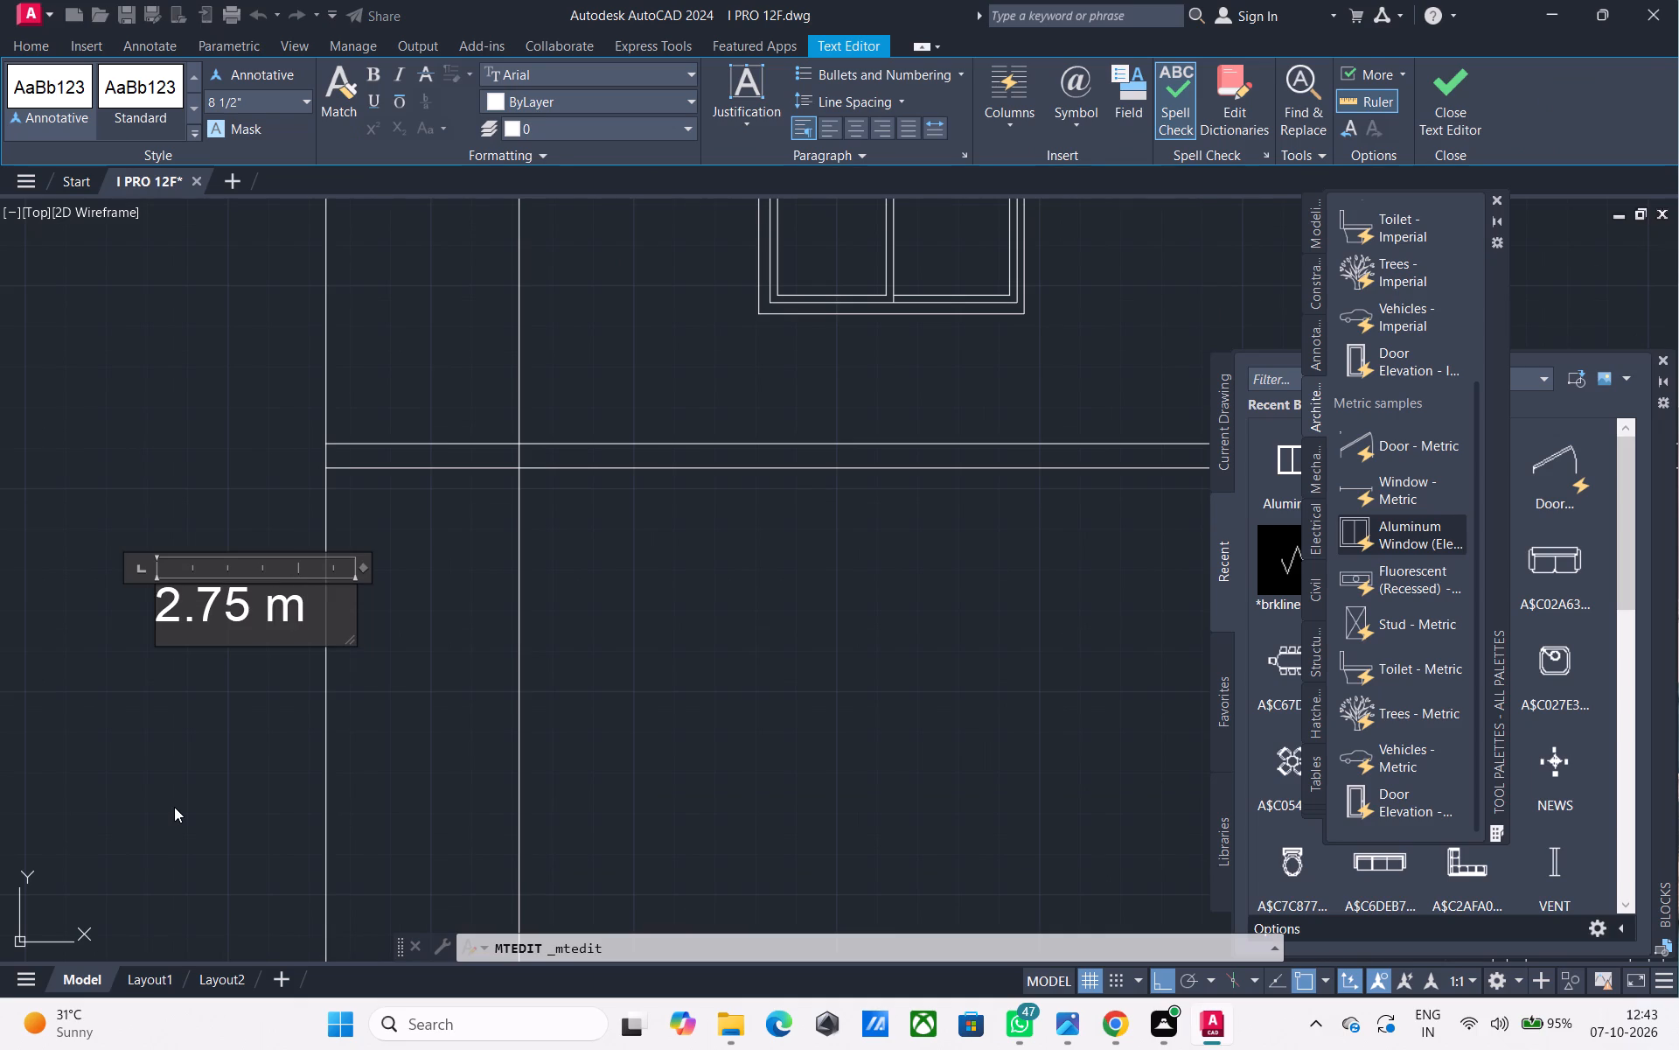
click(162, 524)
Rotate the 2.75 m label so that it reads vertically upward.
scroll(162, 531, down, 2)
middle_drag(175, 558, 226, 620)
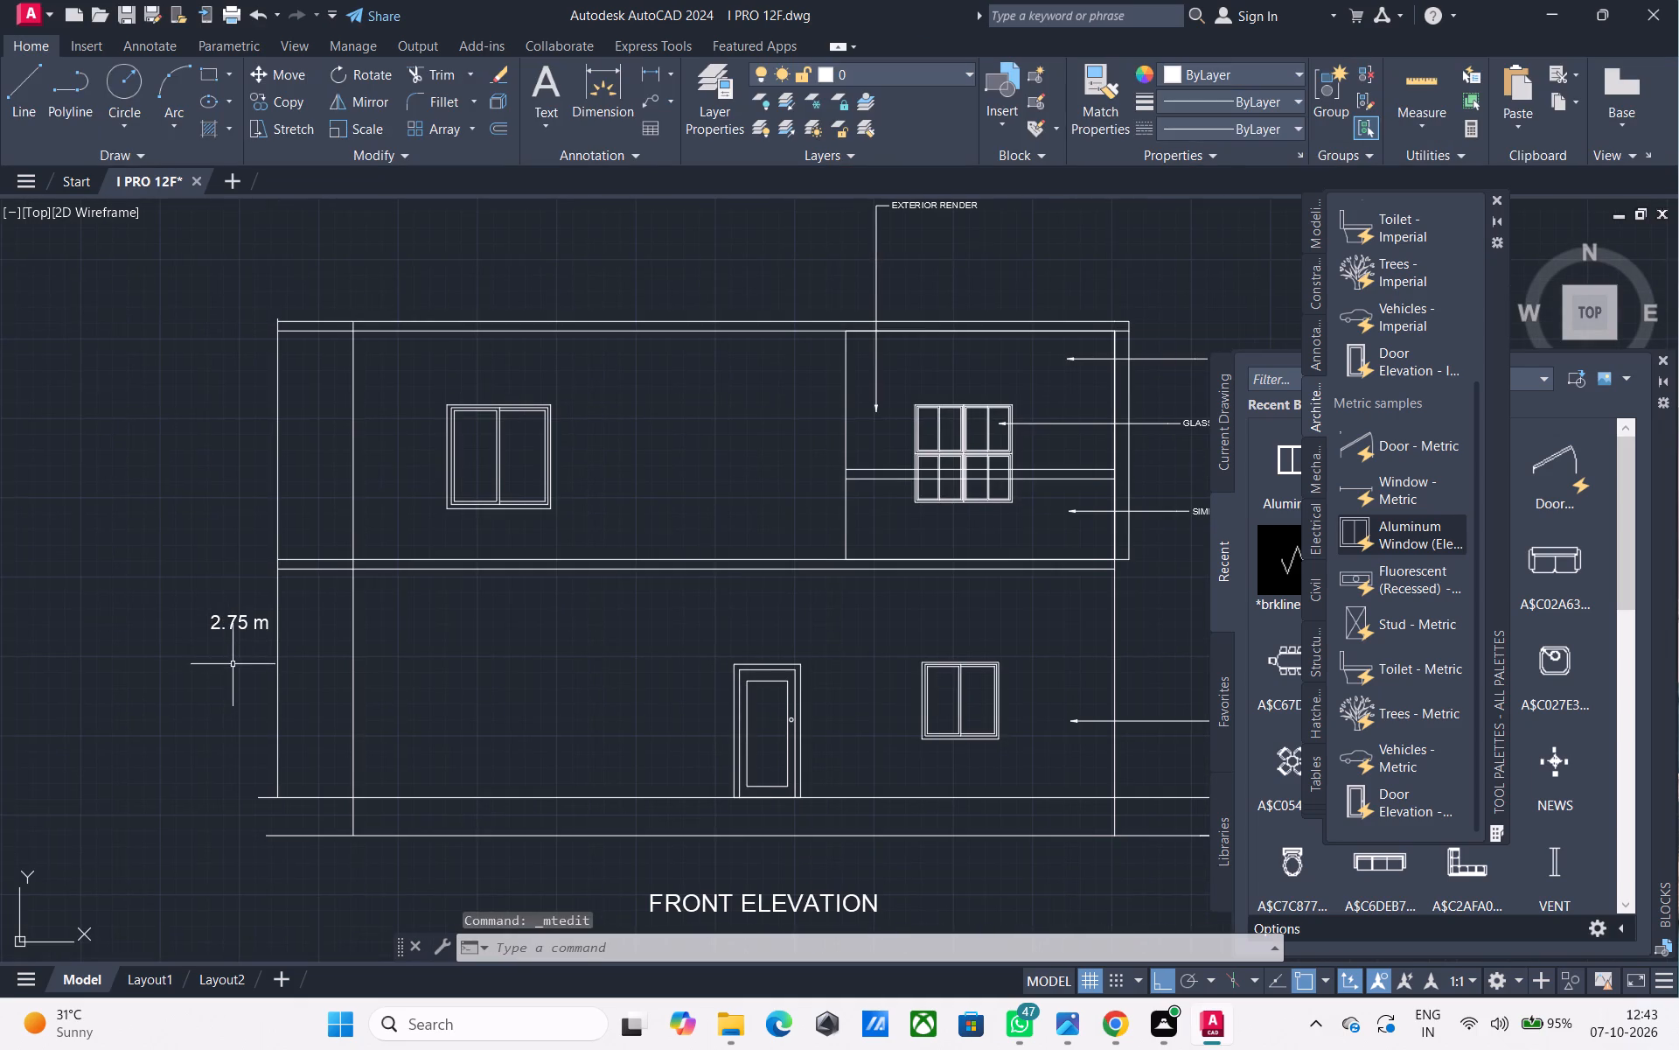
click(248, 657)
click(209, 598)
text(ro)
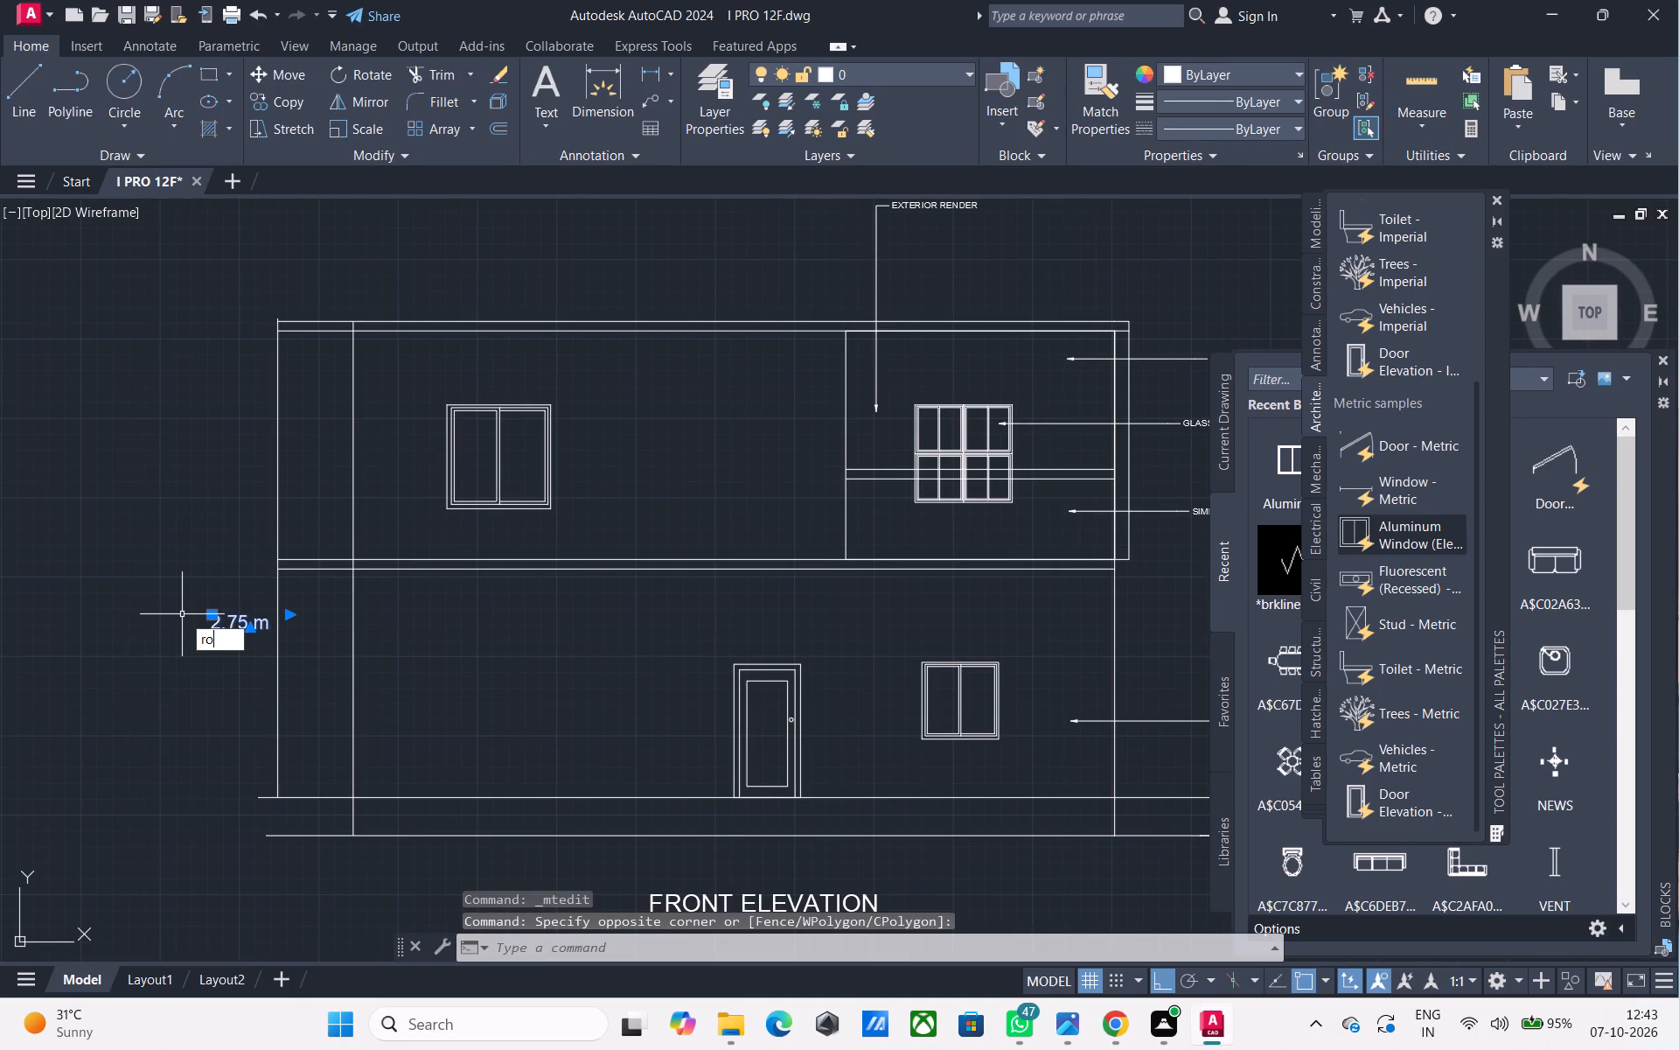
key(space)
click(260, 674)
click(185, 547)
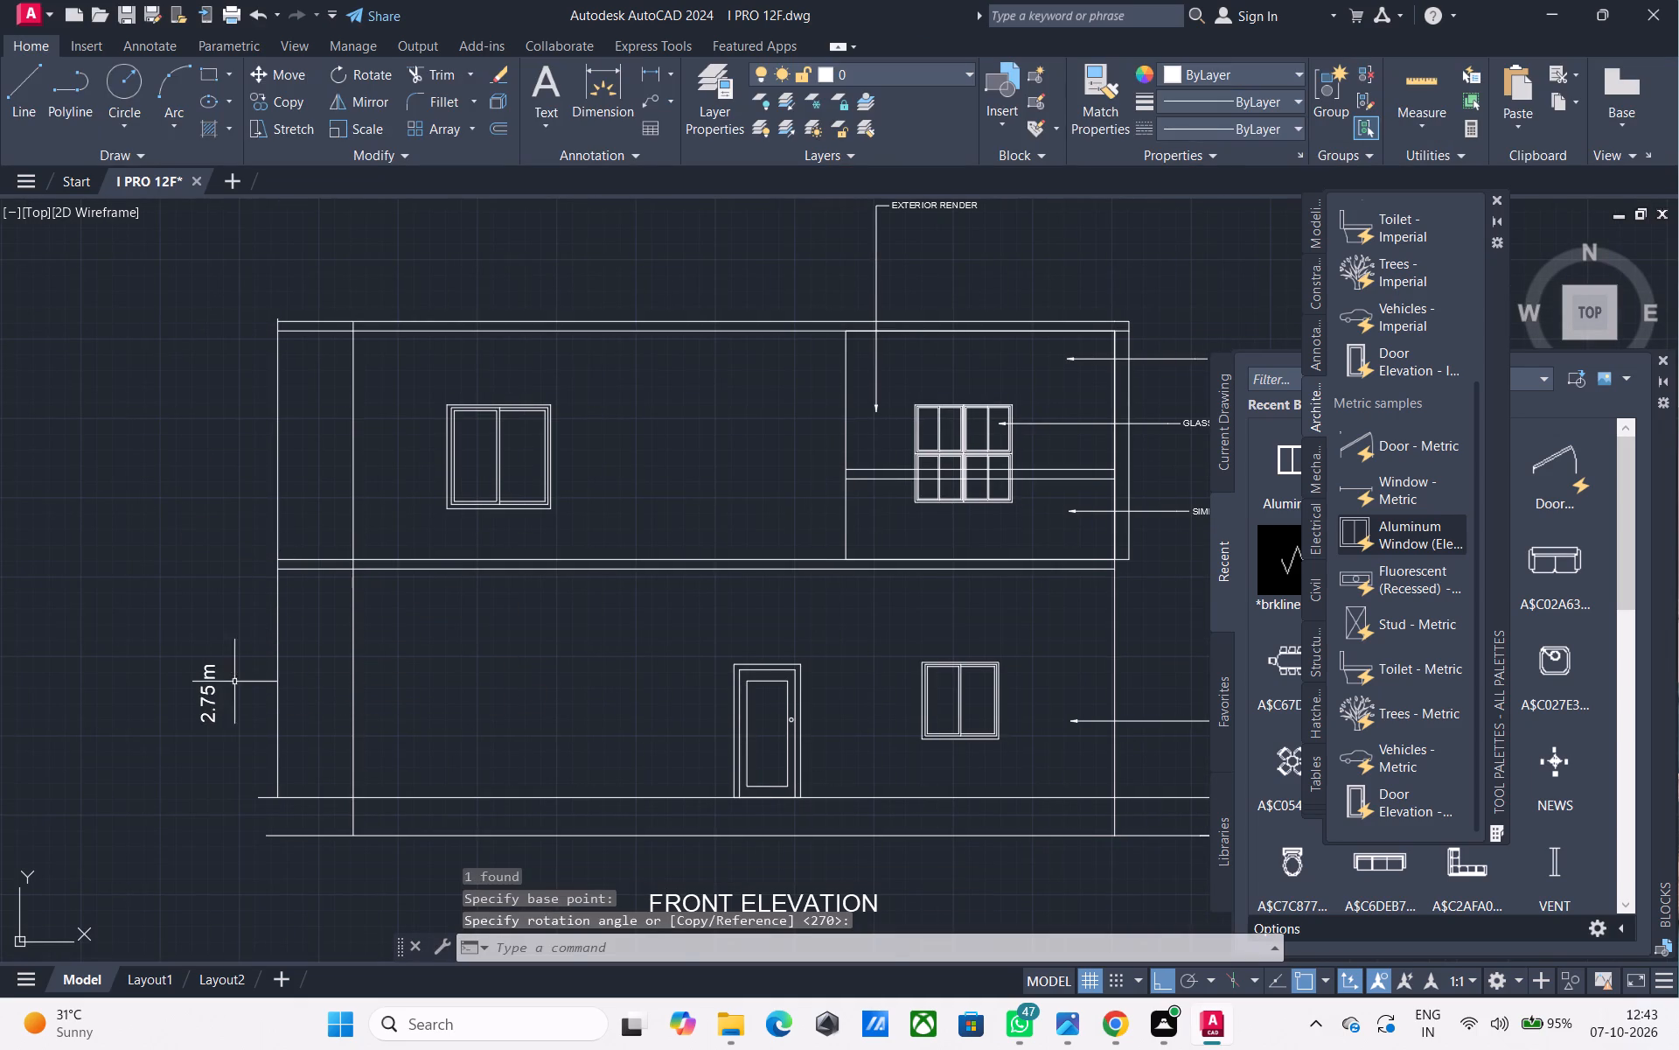
Move the vertical 2.75 m label close to the vertical line outside the left wall, along the ground floor.
drag(236, 711, 222, 703)
click(157, 663)
text(m)
key(space)
click(129, 672)
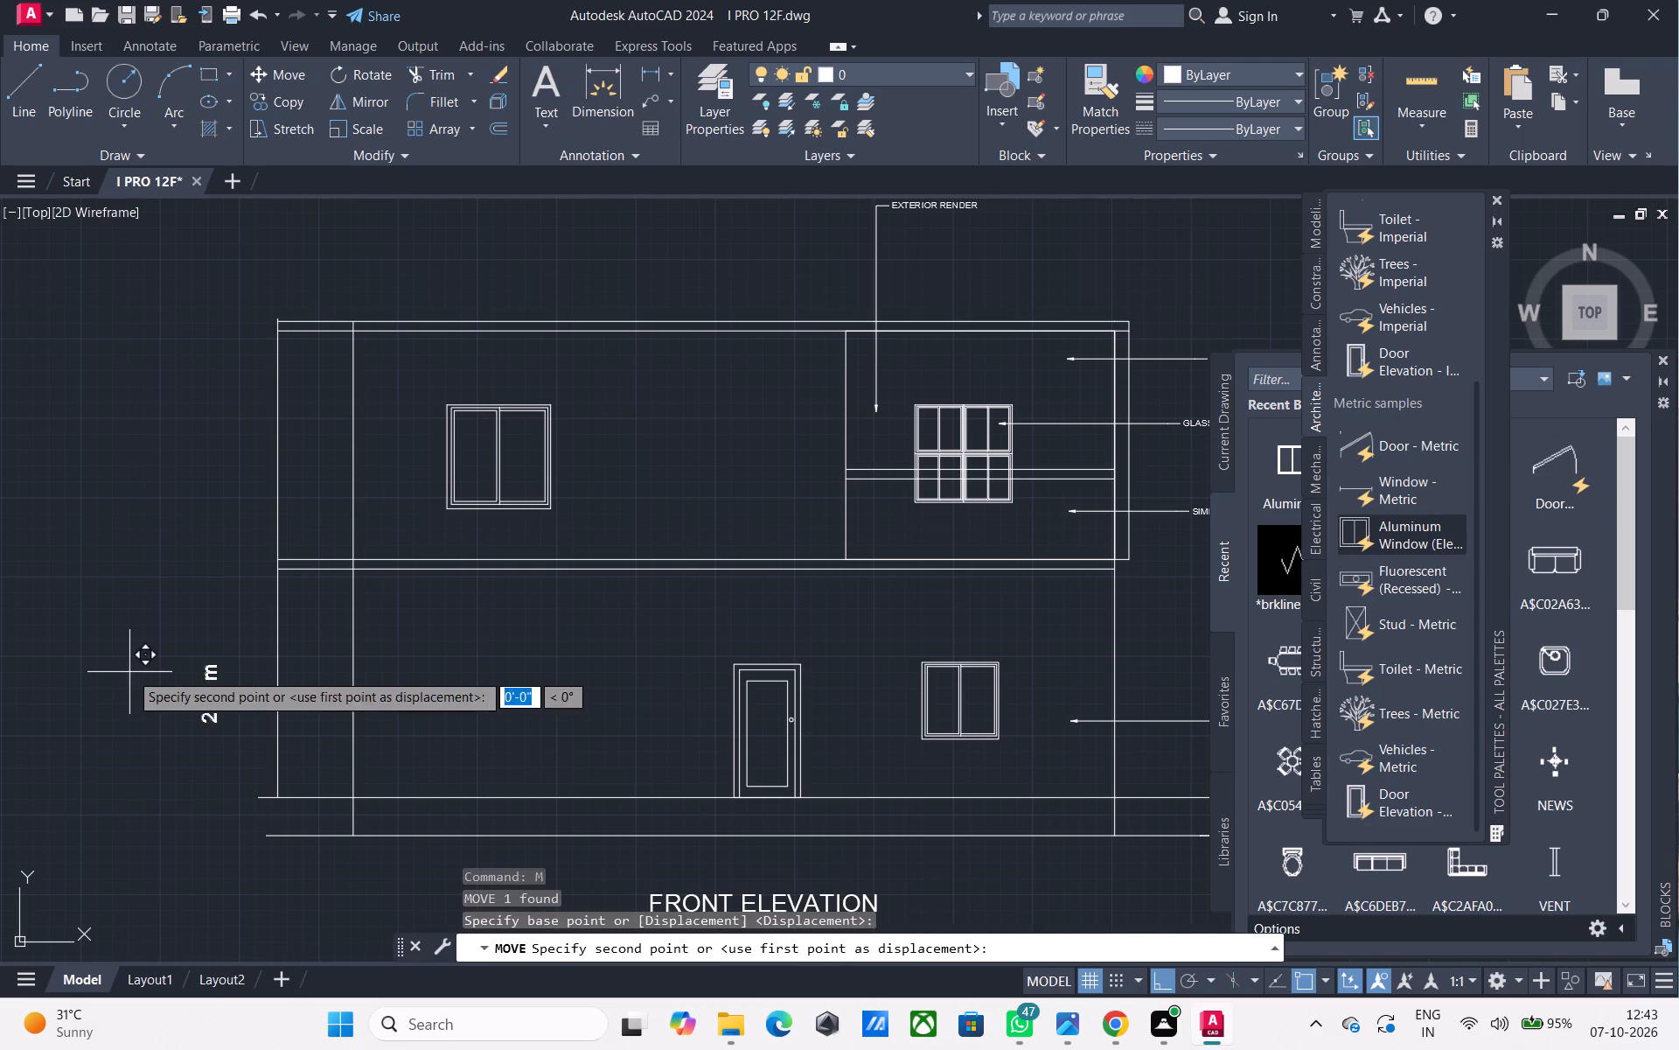
click(170, 678)
Copy the 2.75 m label up beside the upper storey and once more farther outside the wall, around mid-height.
drag(264, 740, 254, 727)
click(224, 661)
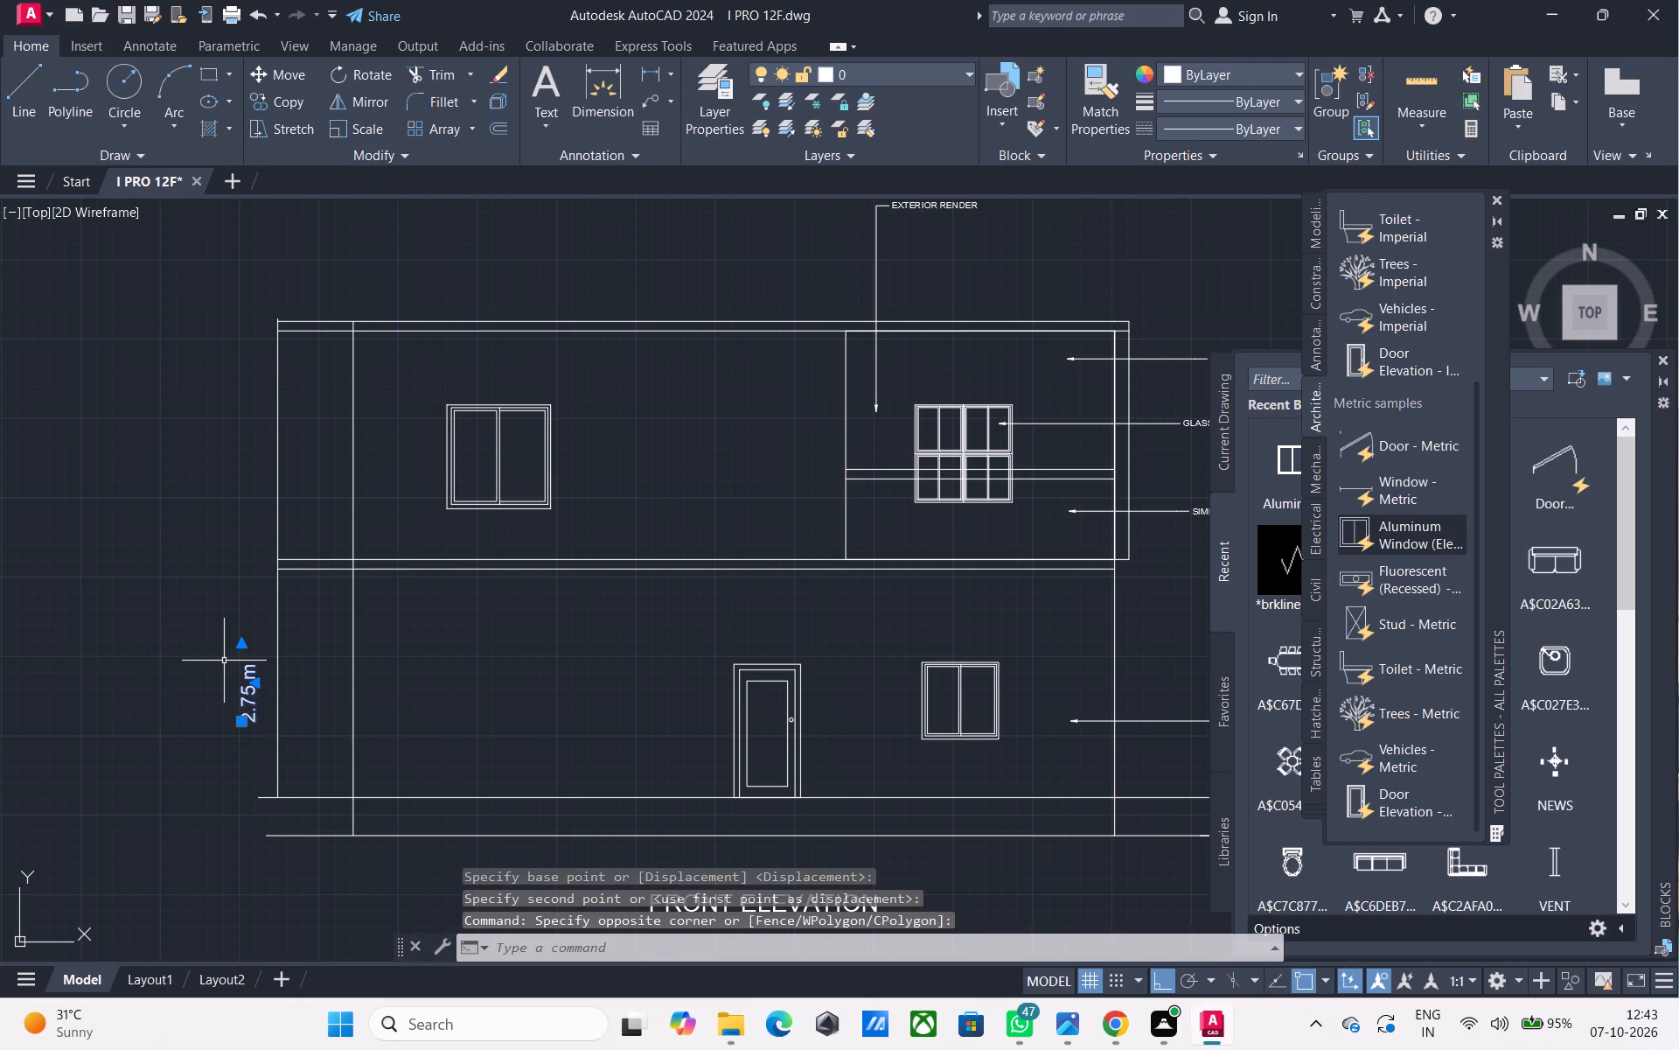
text(co)
key(space)
click(237, 780)
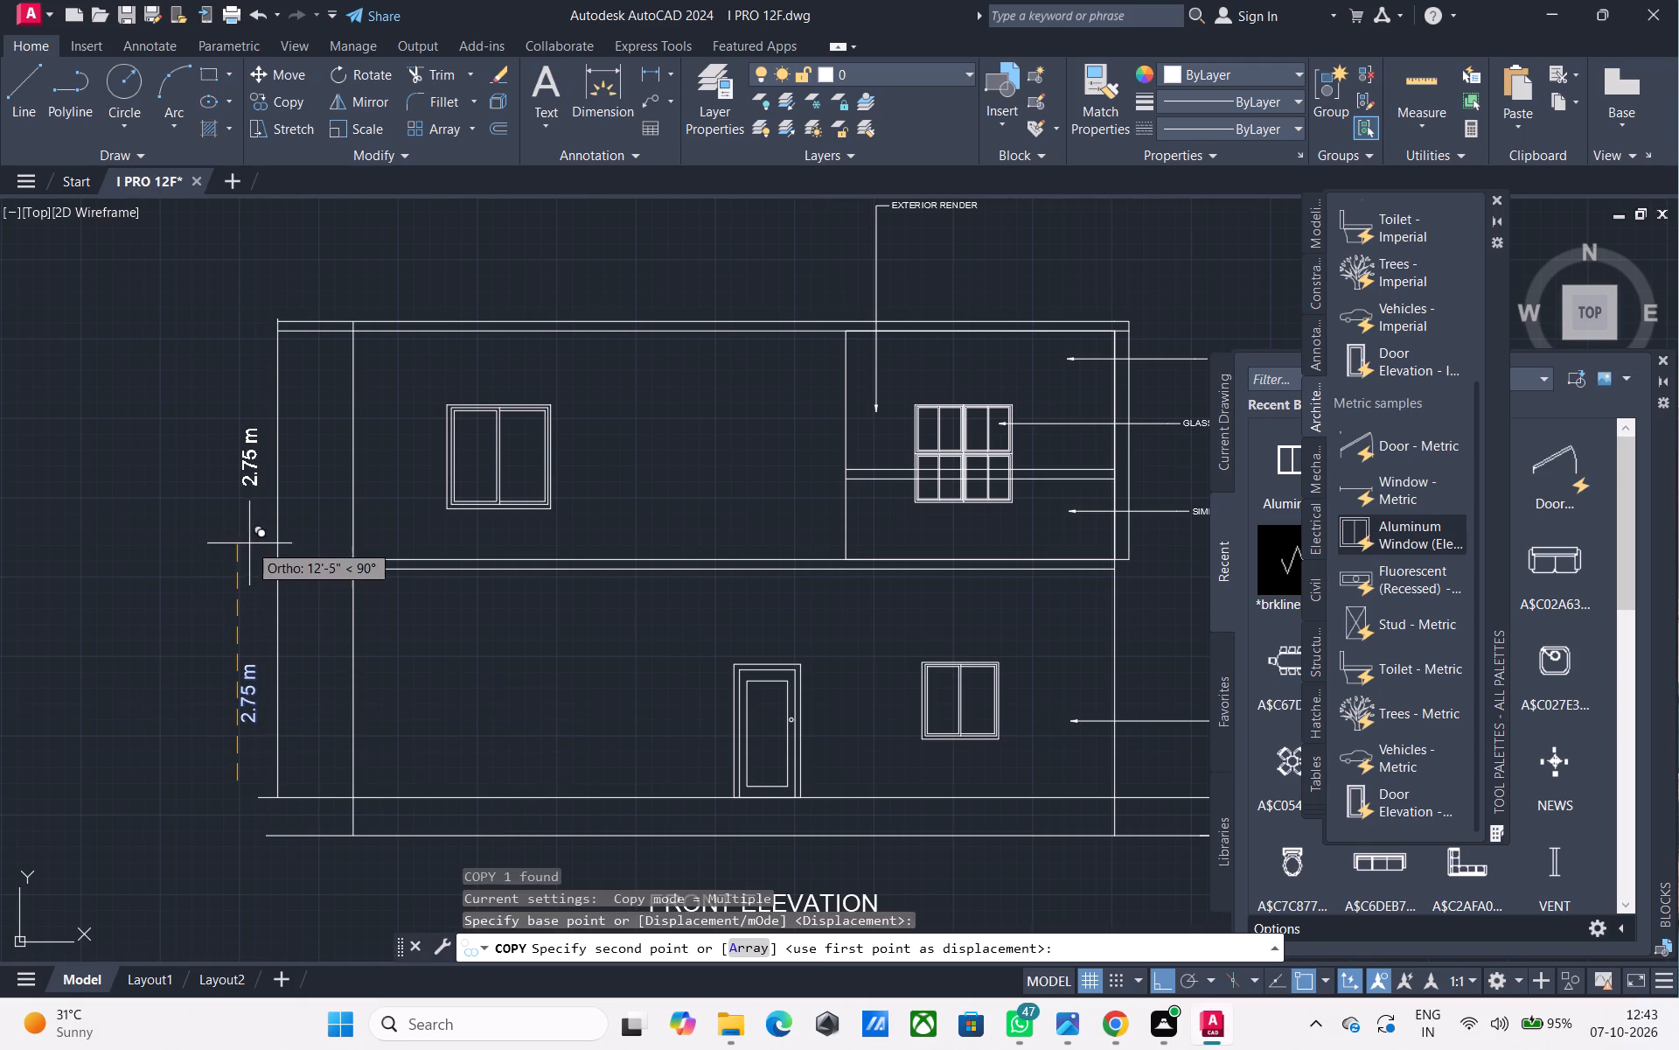
click(248, 527)
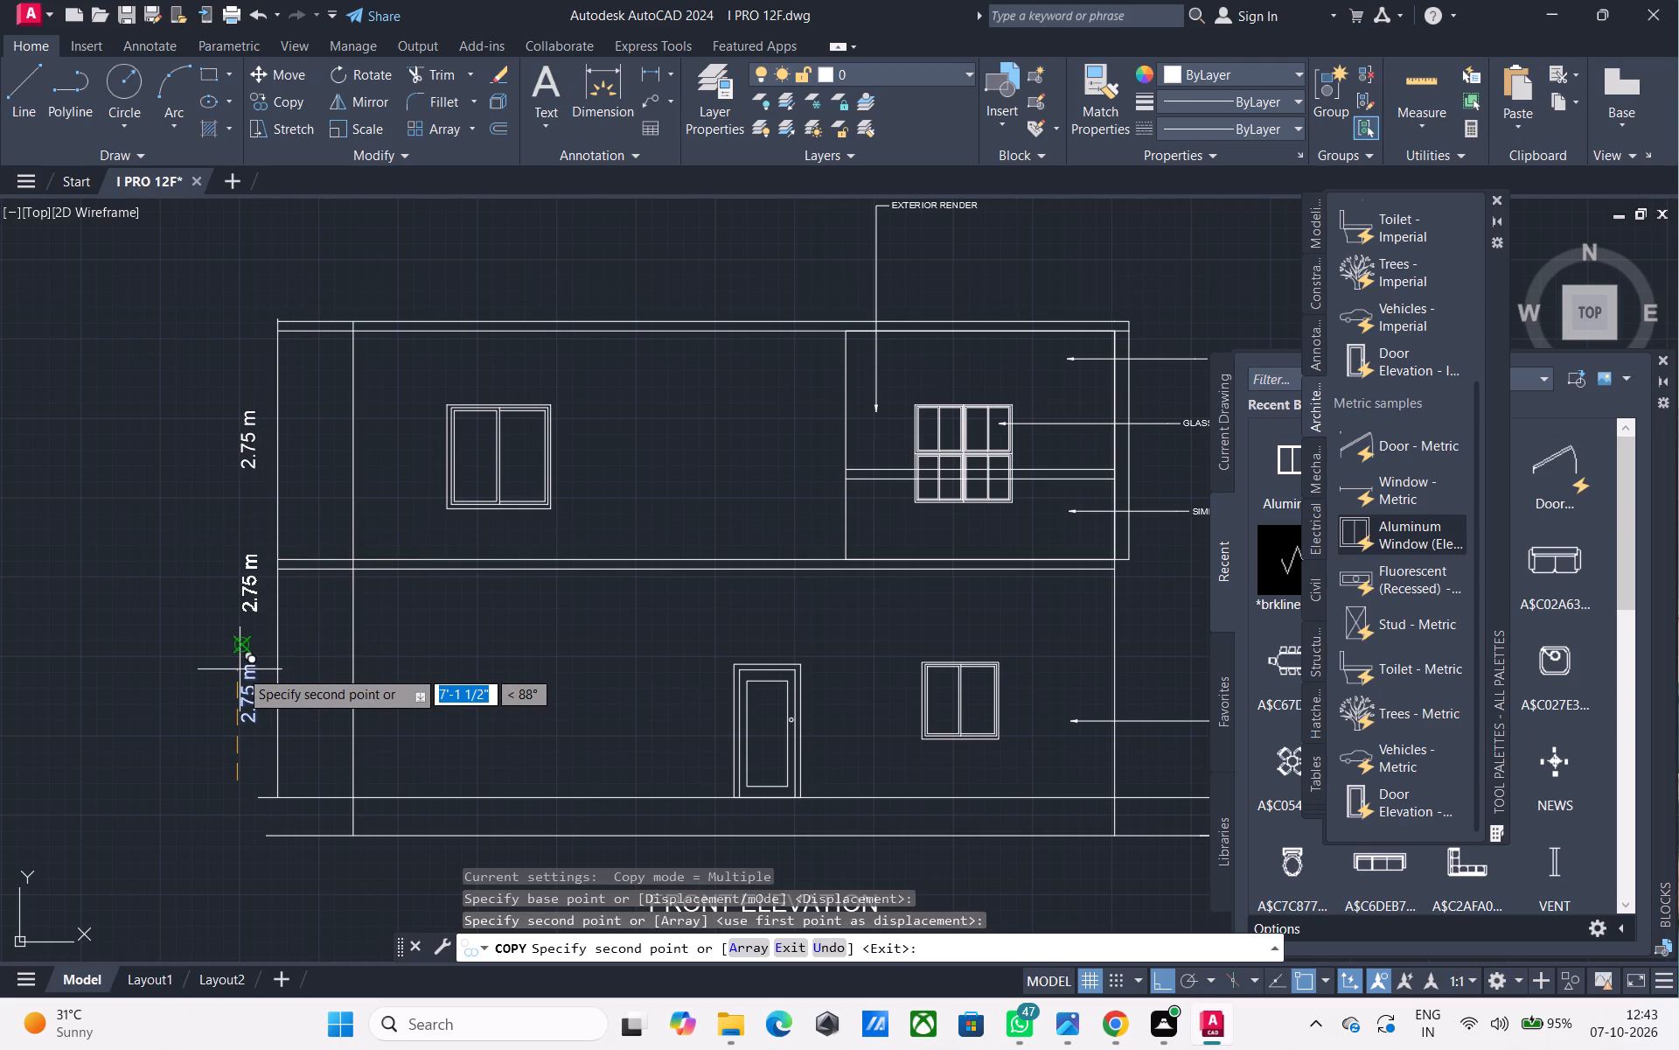
key(F8)
click(179, 662)
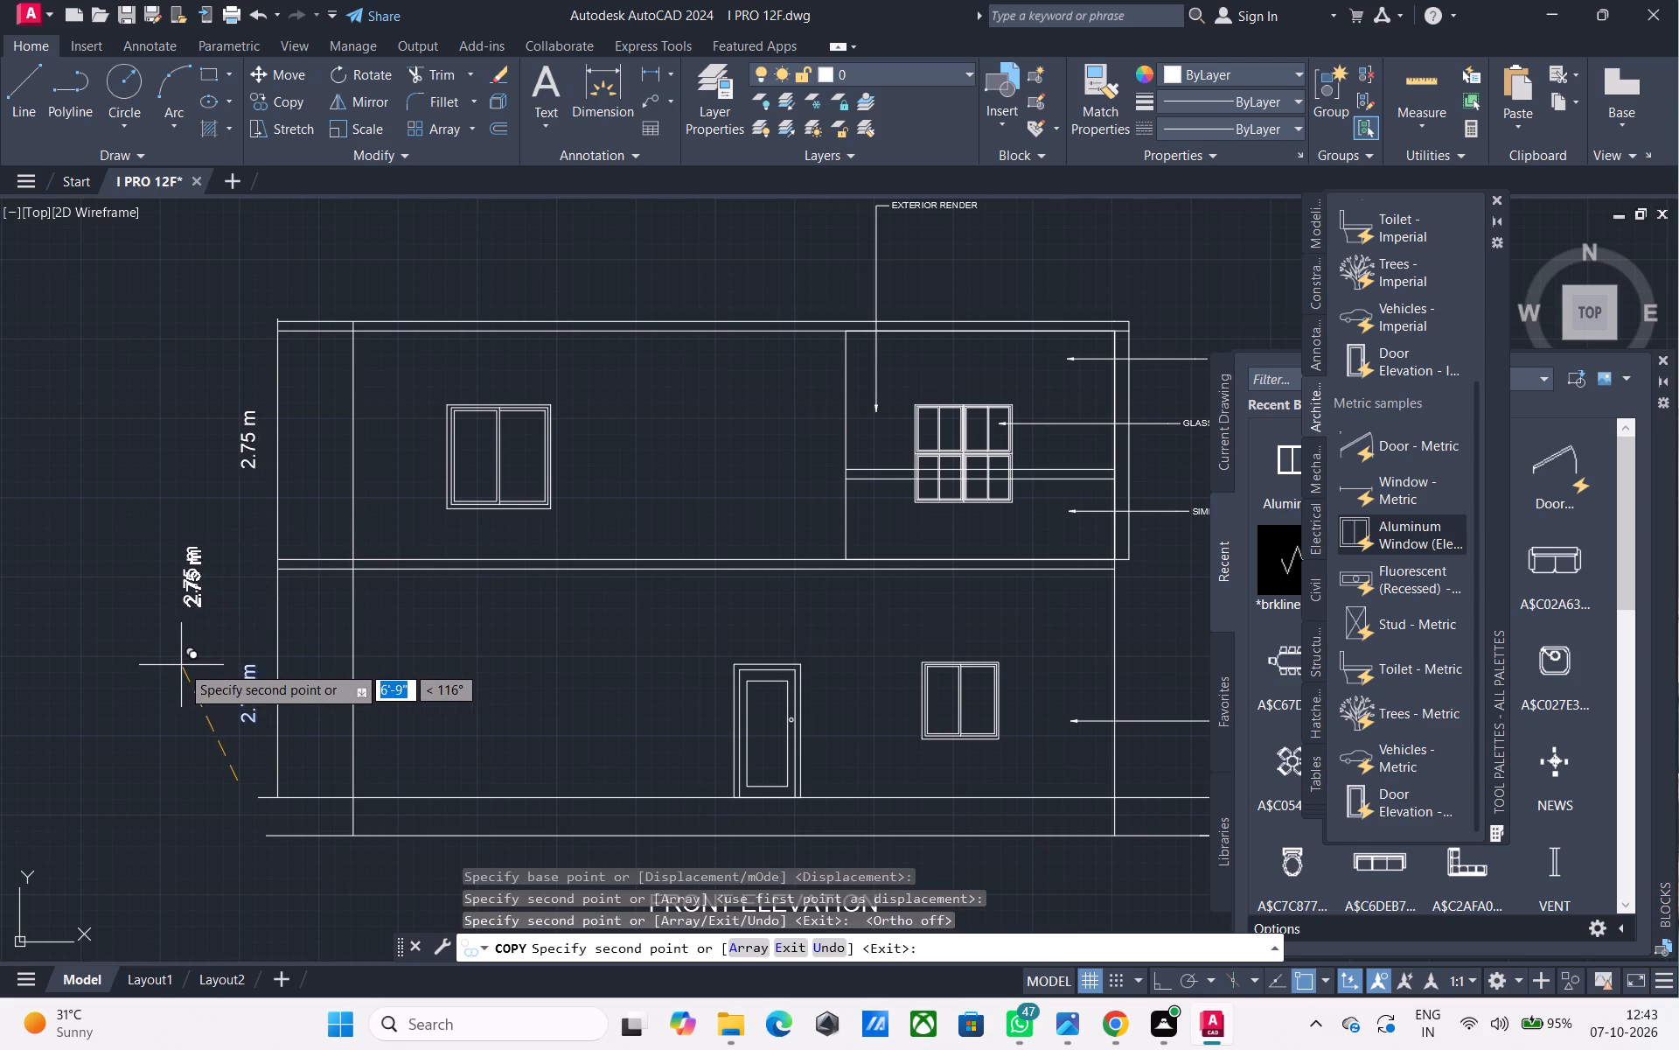
key(Escape)
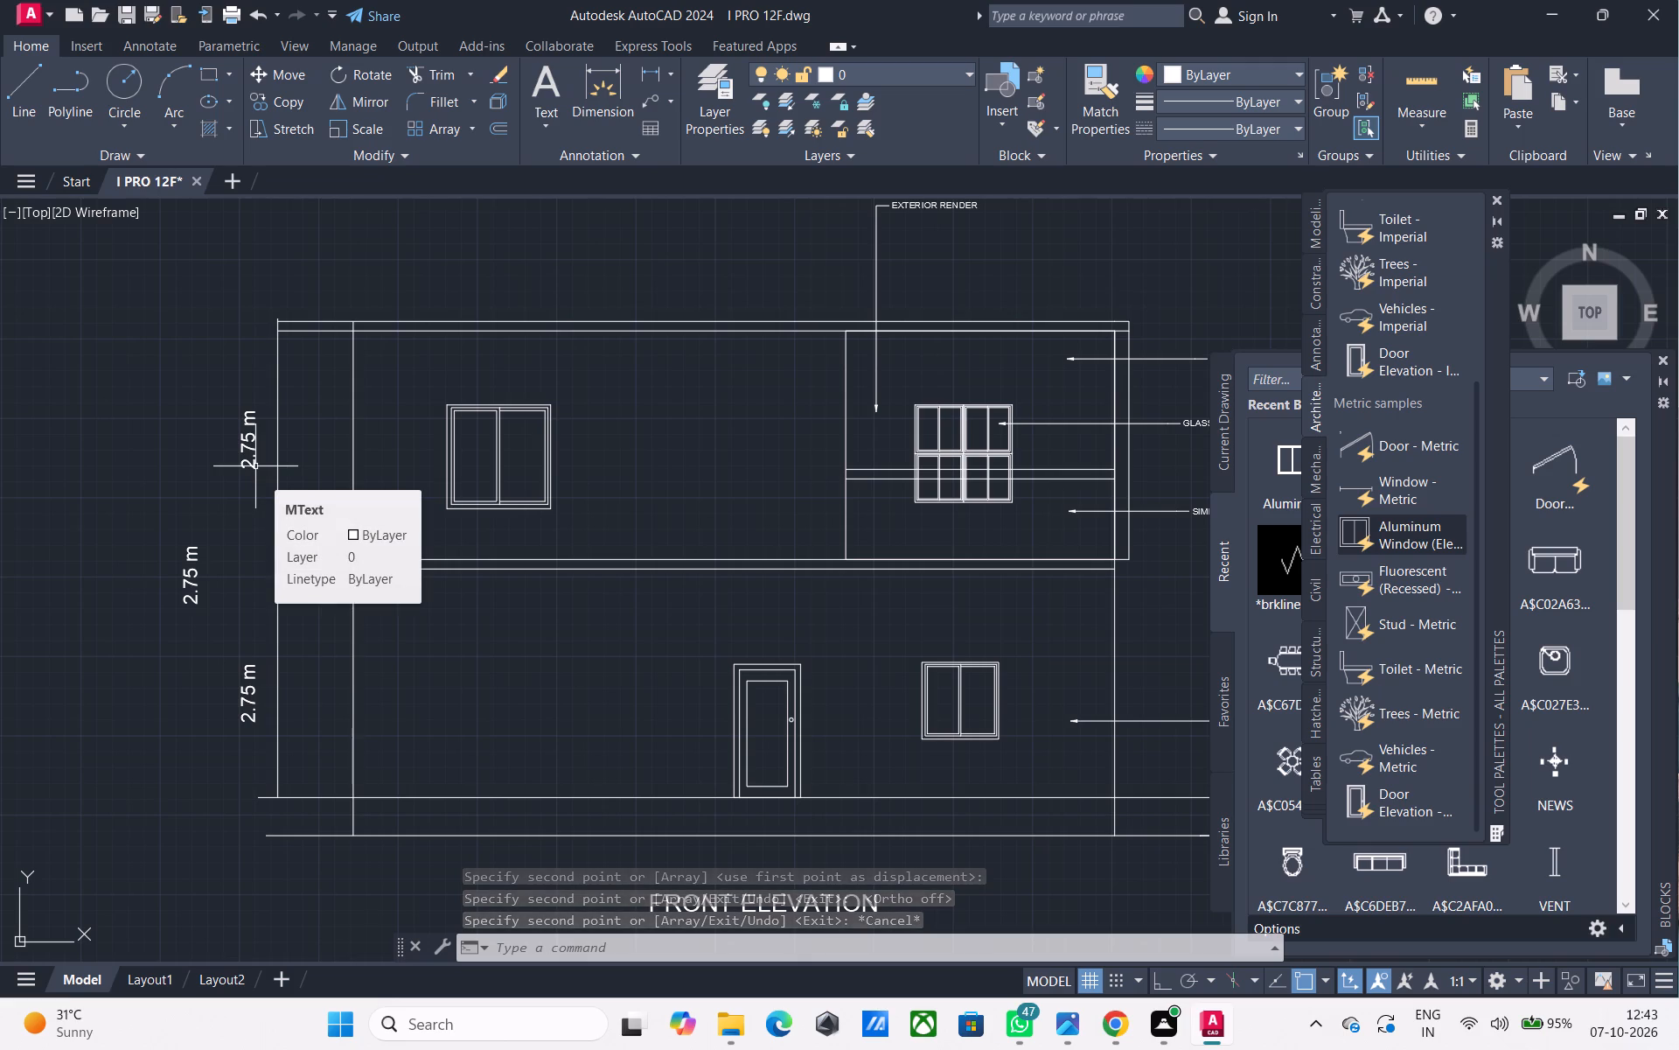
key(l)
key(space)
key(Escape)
Offset the vertical line outside the left wall 2' outward, away from the building.
click(286, 514)
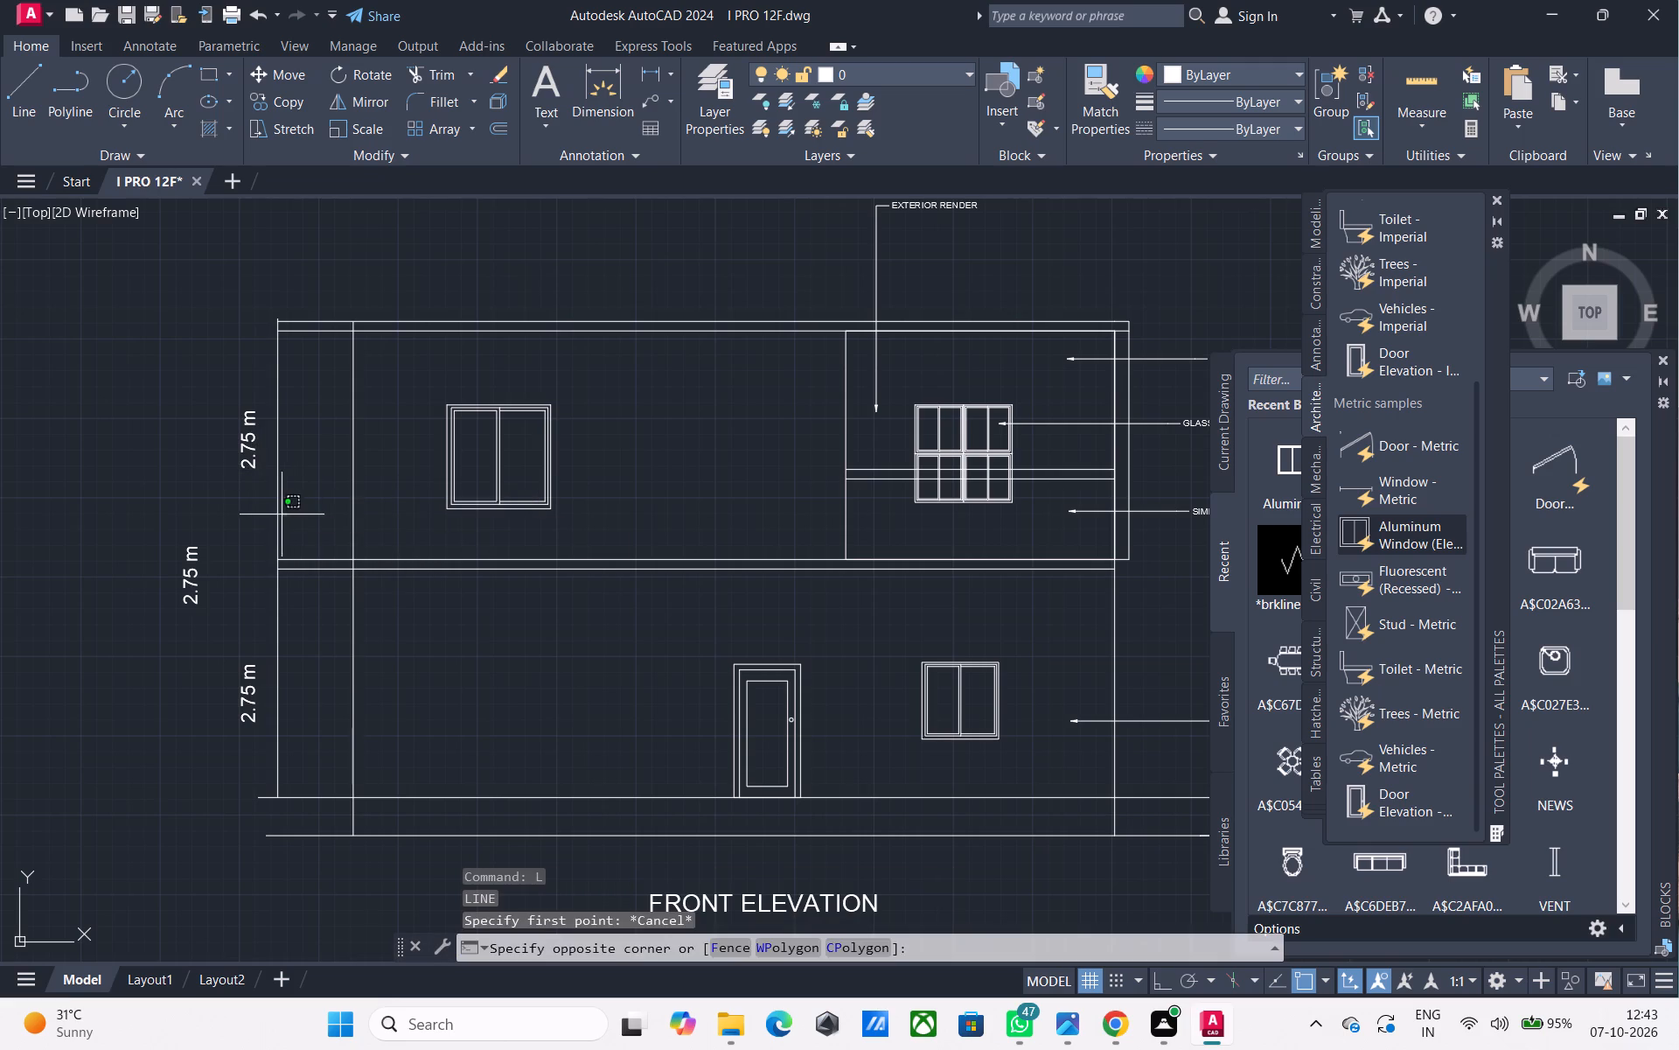
click(261, 539)
text(o)
key(space)
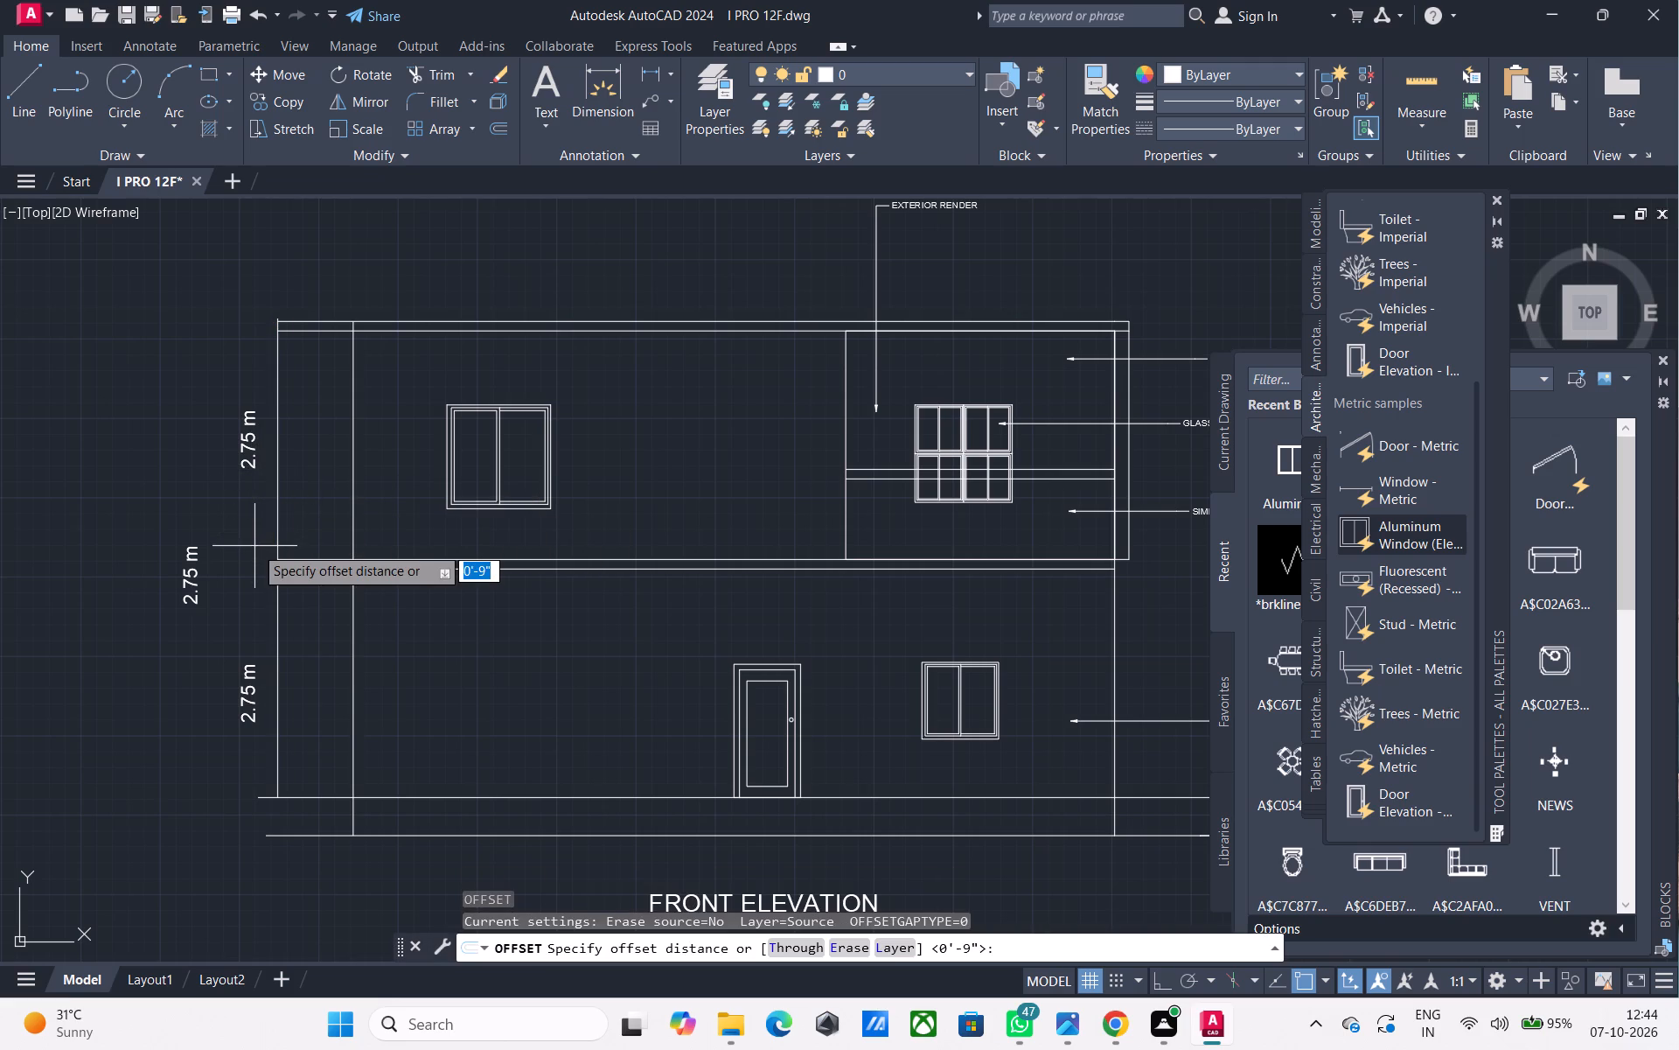
text(2')
key(Return)
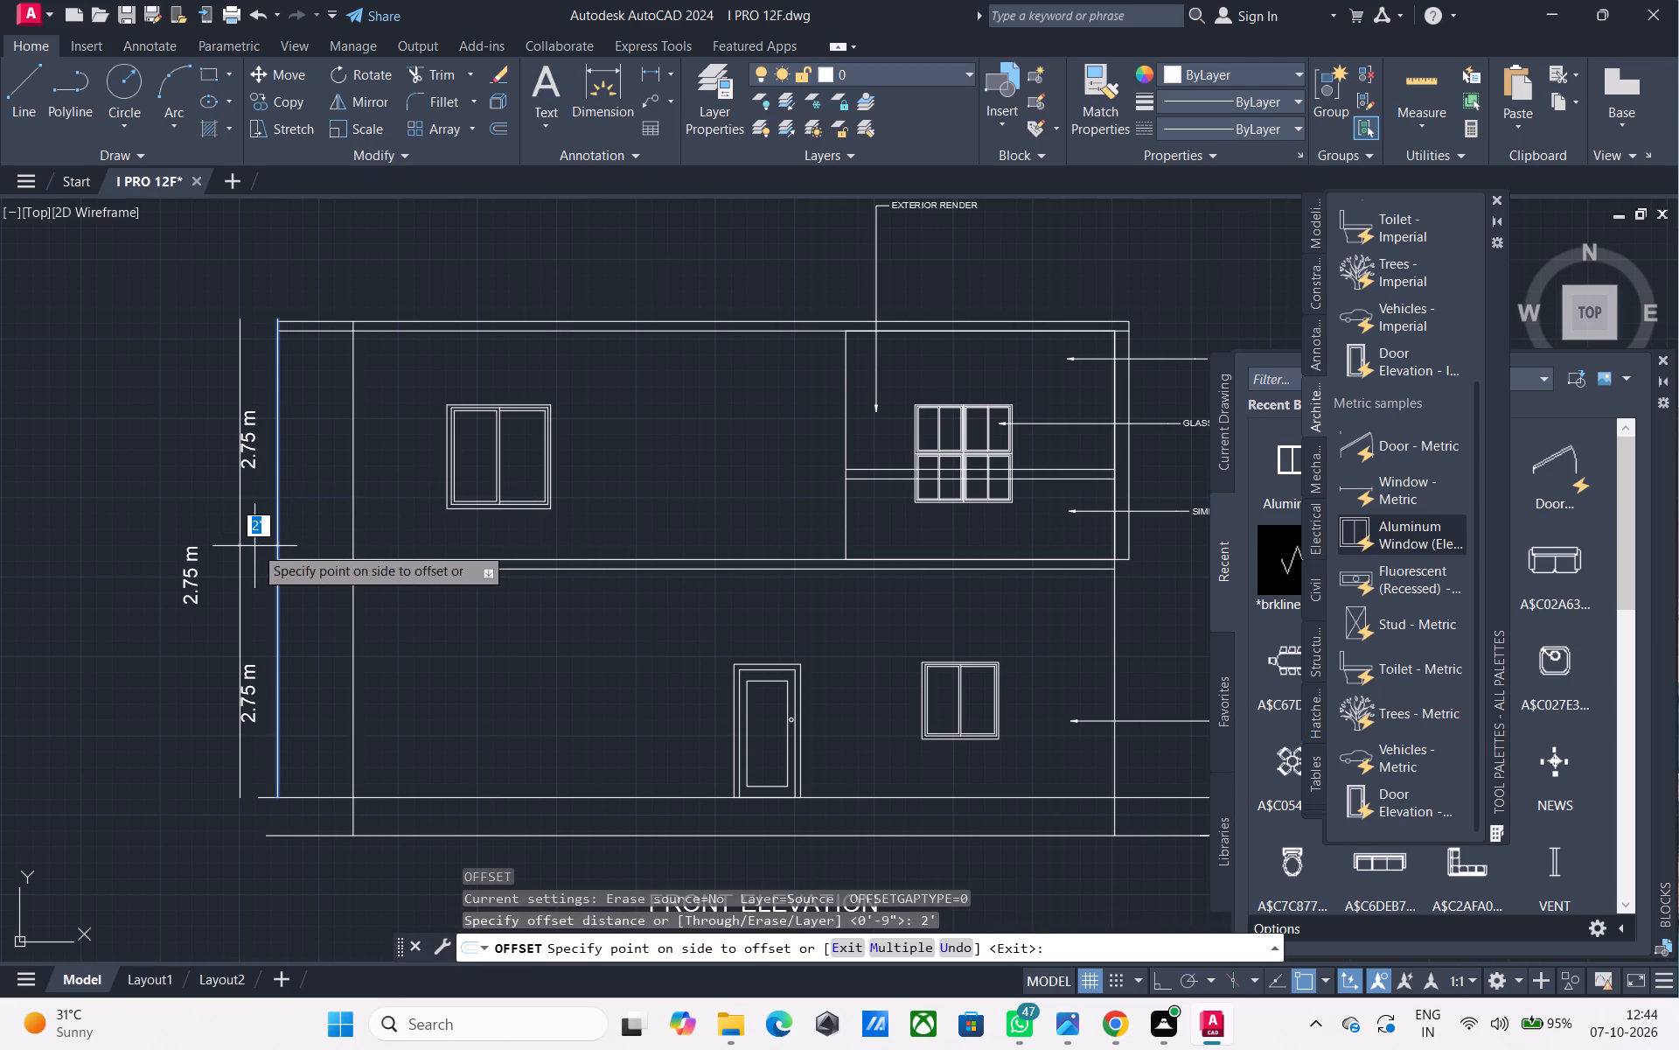
click(228, 549)
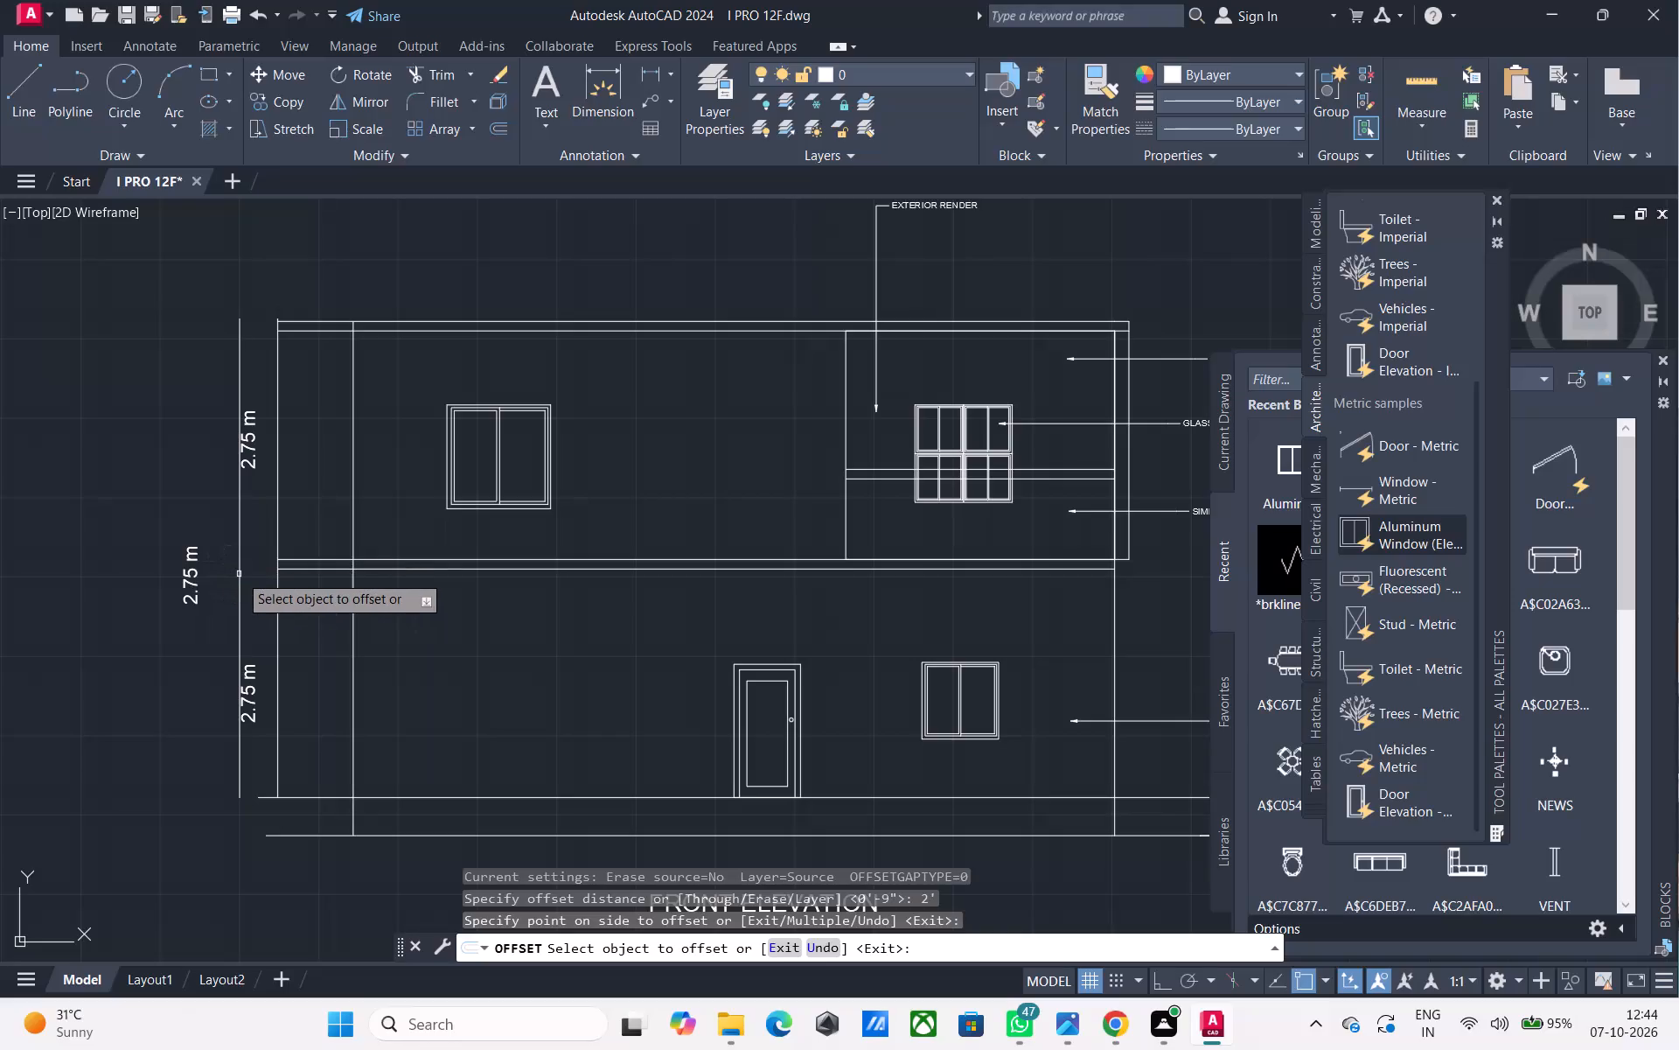
key(Escape)
Extend the topmost roof line and the plinth line to the new outer vertical line.
key(e)
text(x)
key(space)
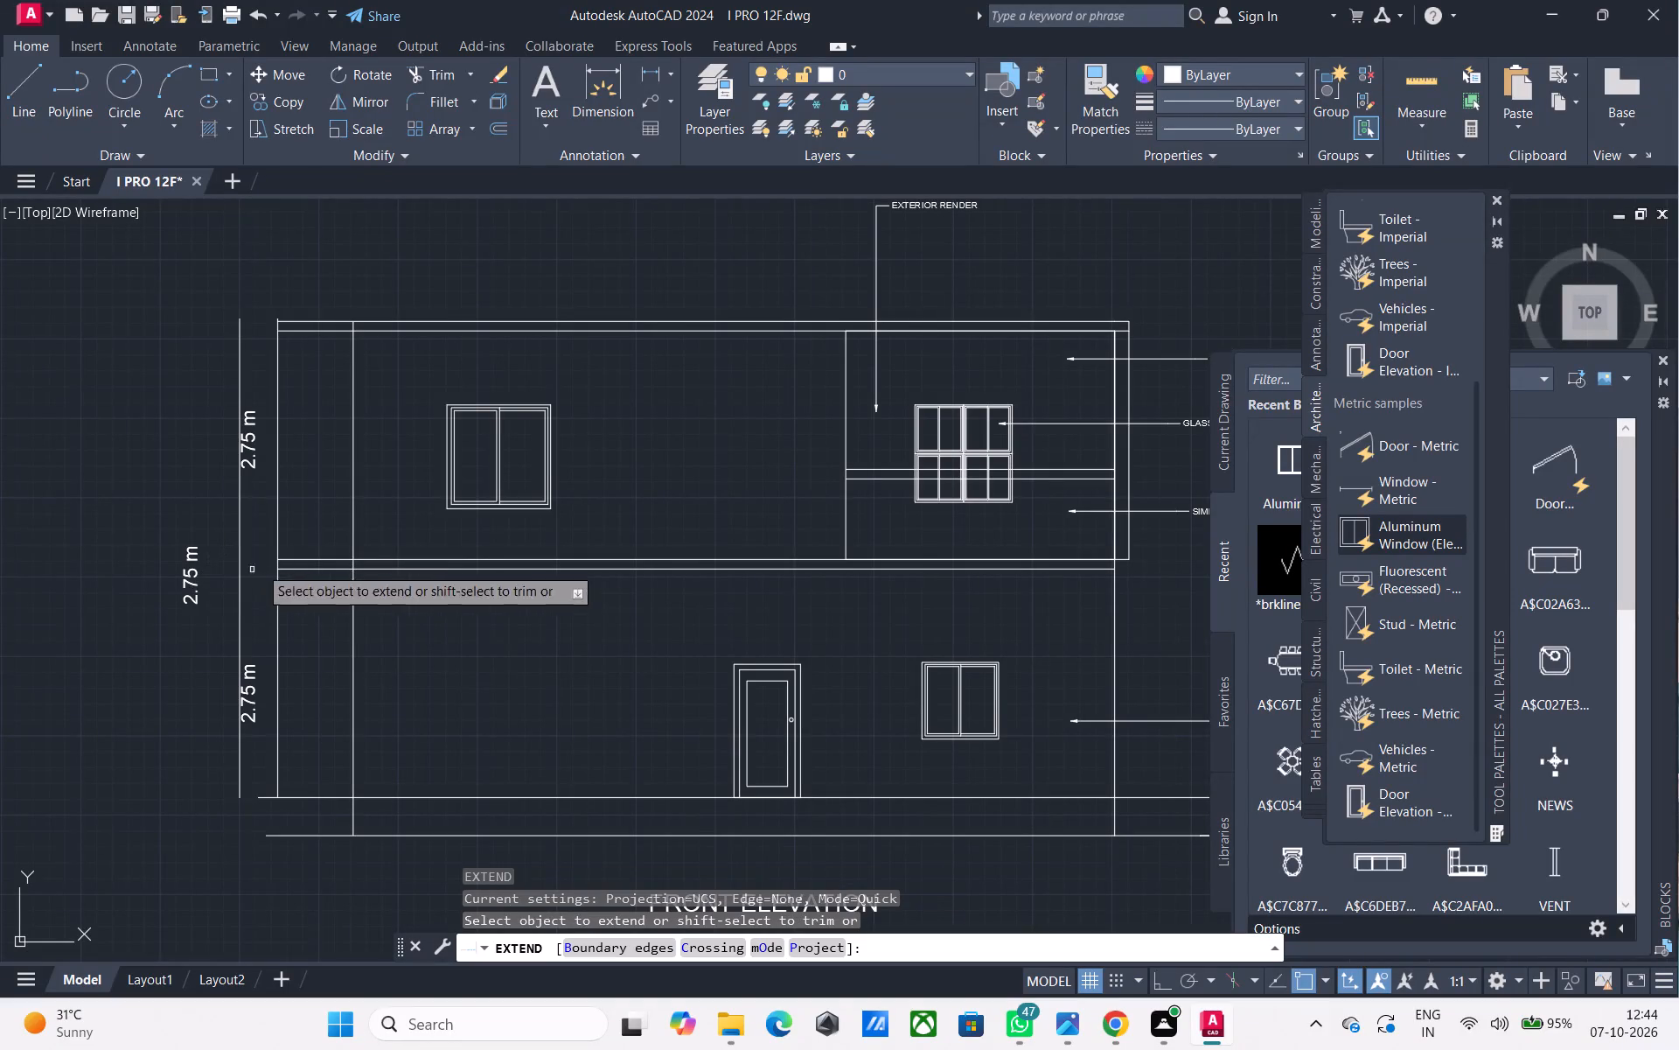
click(303, 320)
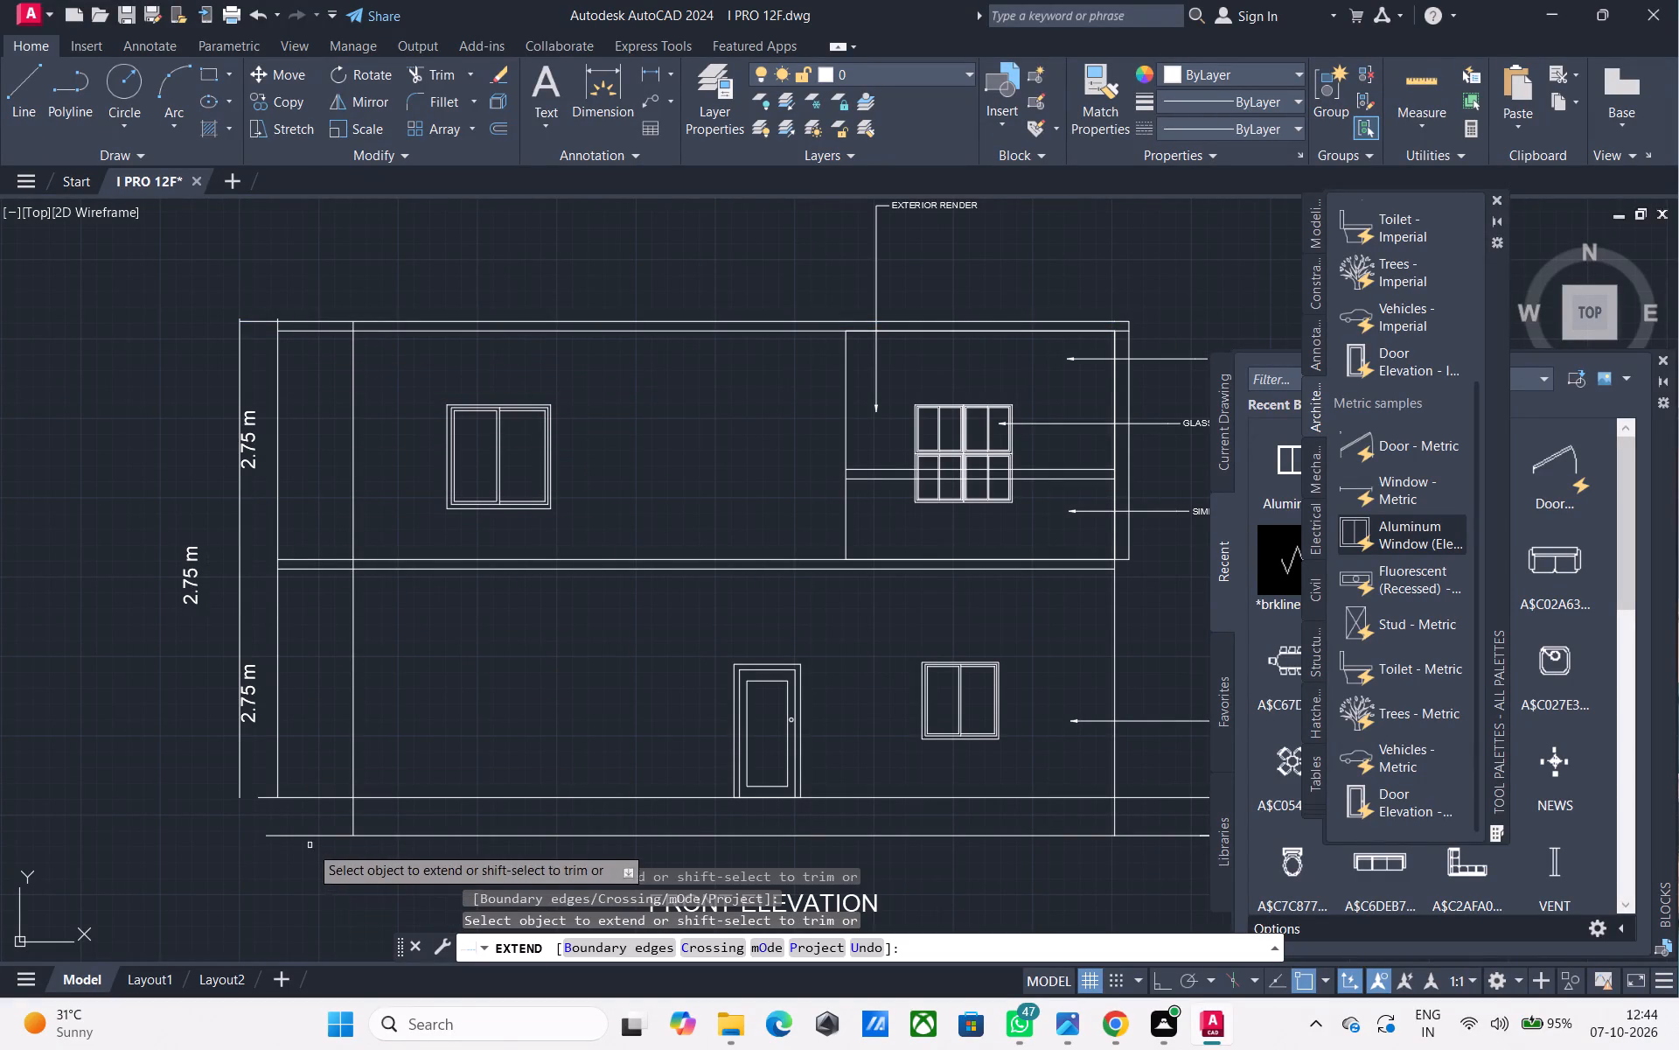
click(264, 794)
click(266, 807)
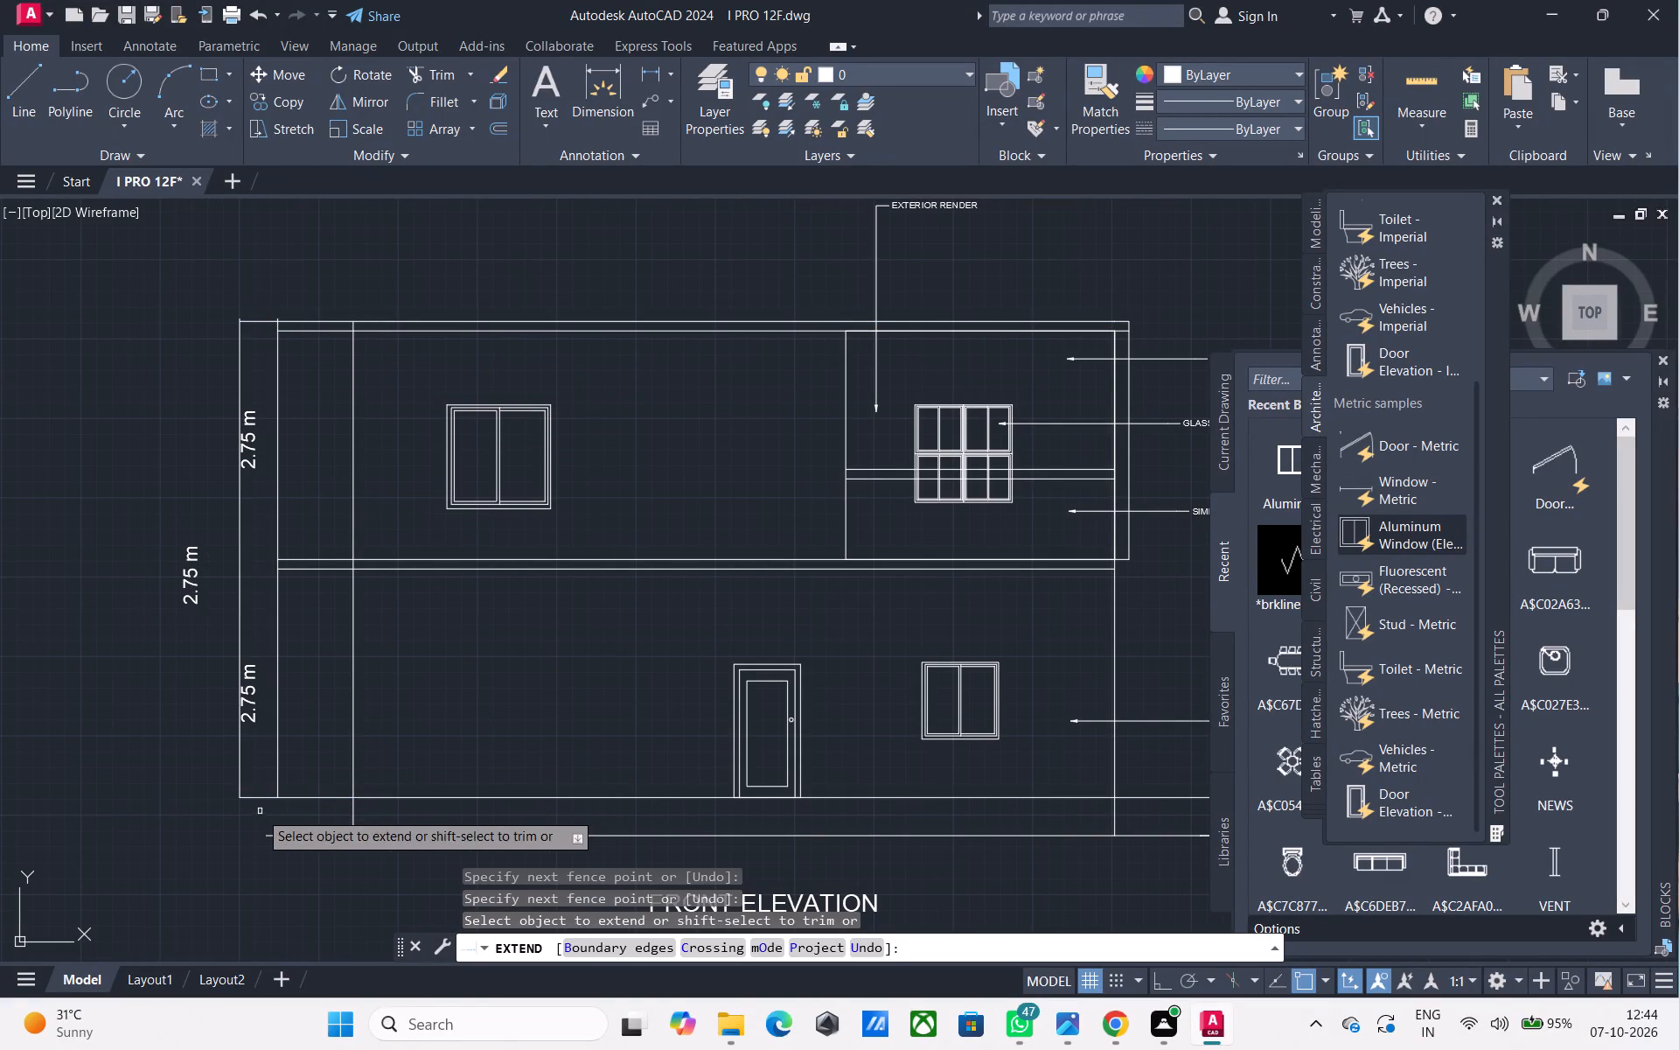
key(Escape)
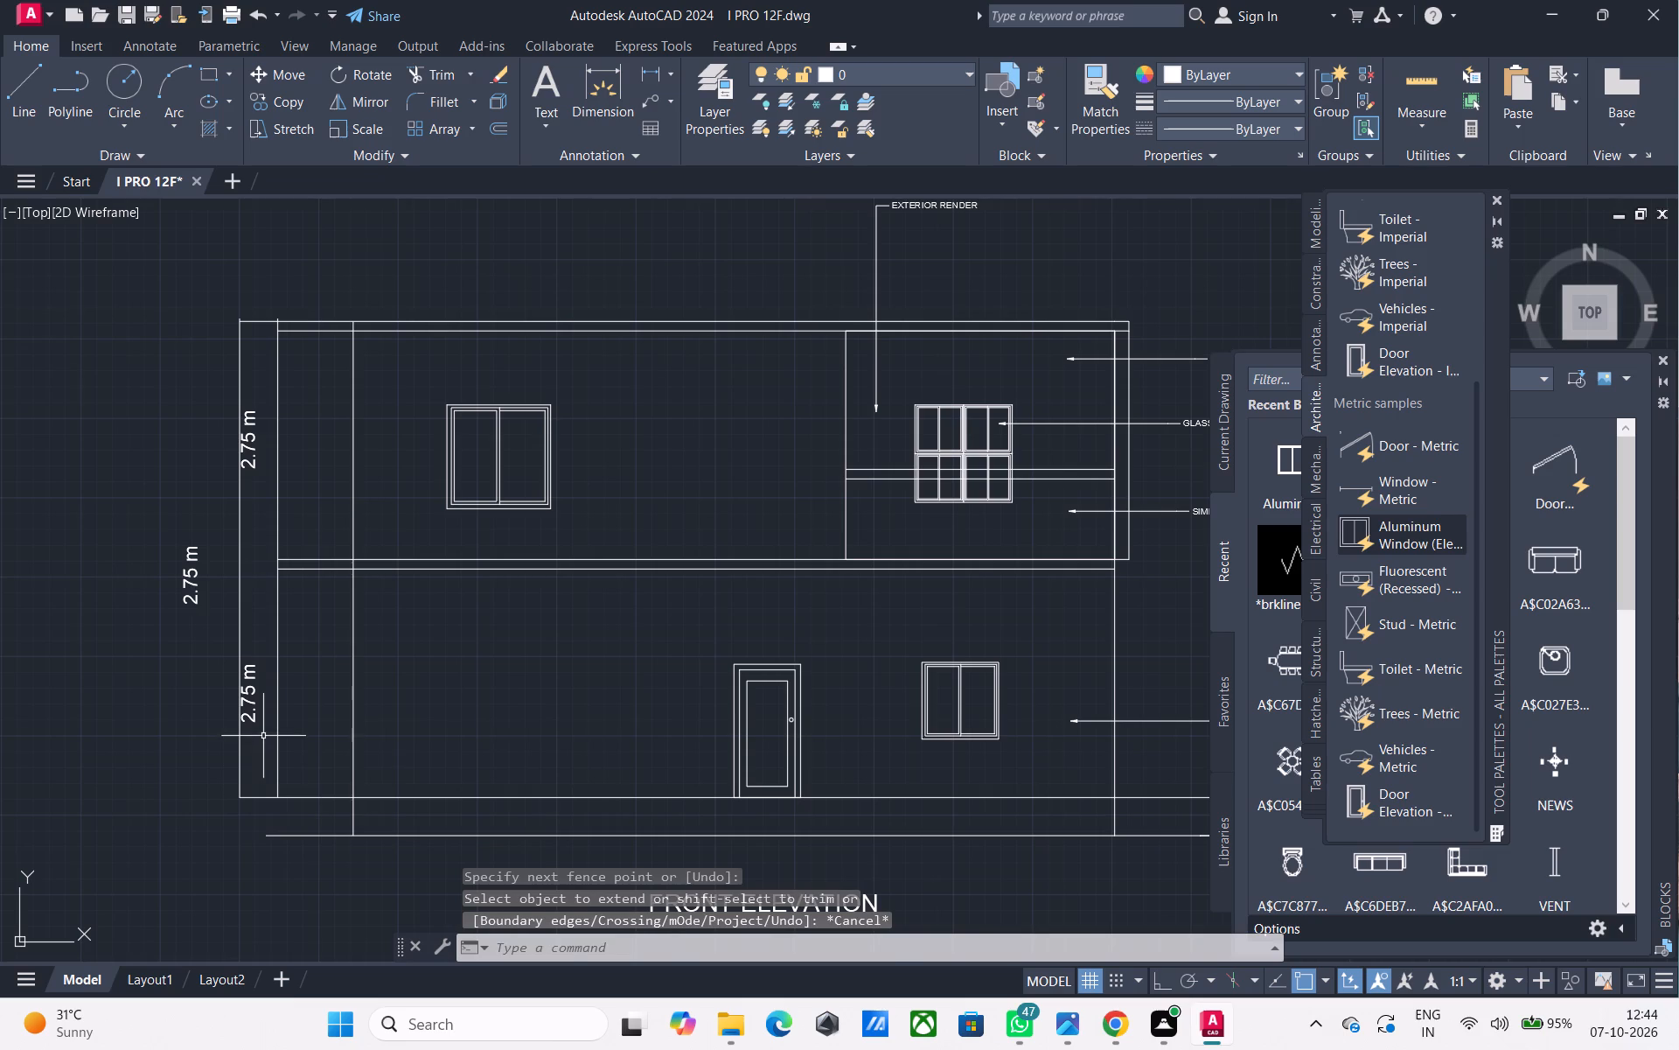
Move both storey-height 2.75 m labels together so they sit centred between the two vertical lines.
click(263, 736)
click(251, 714)
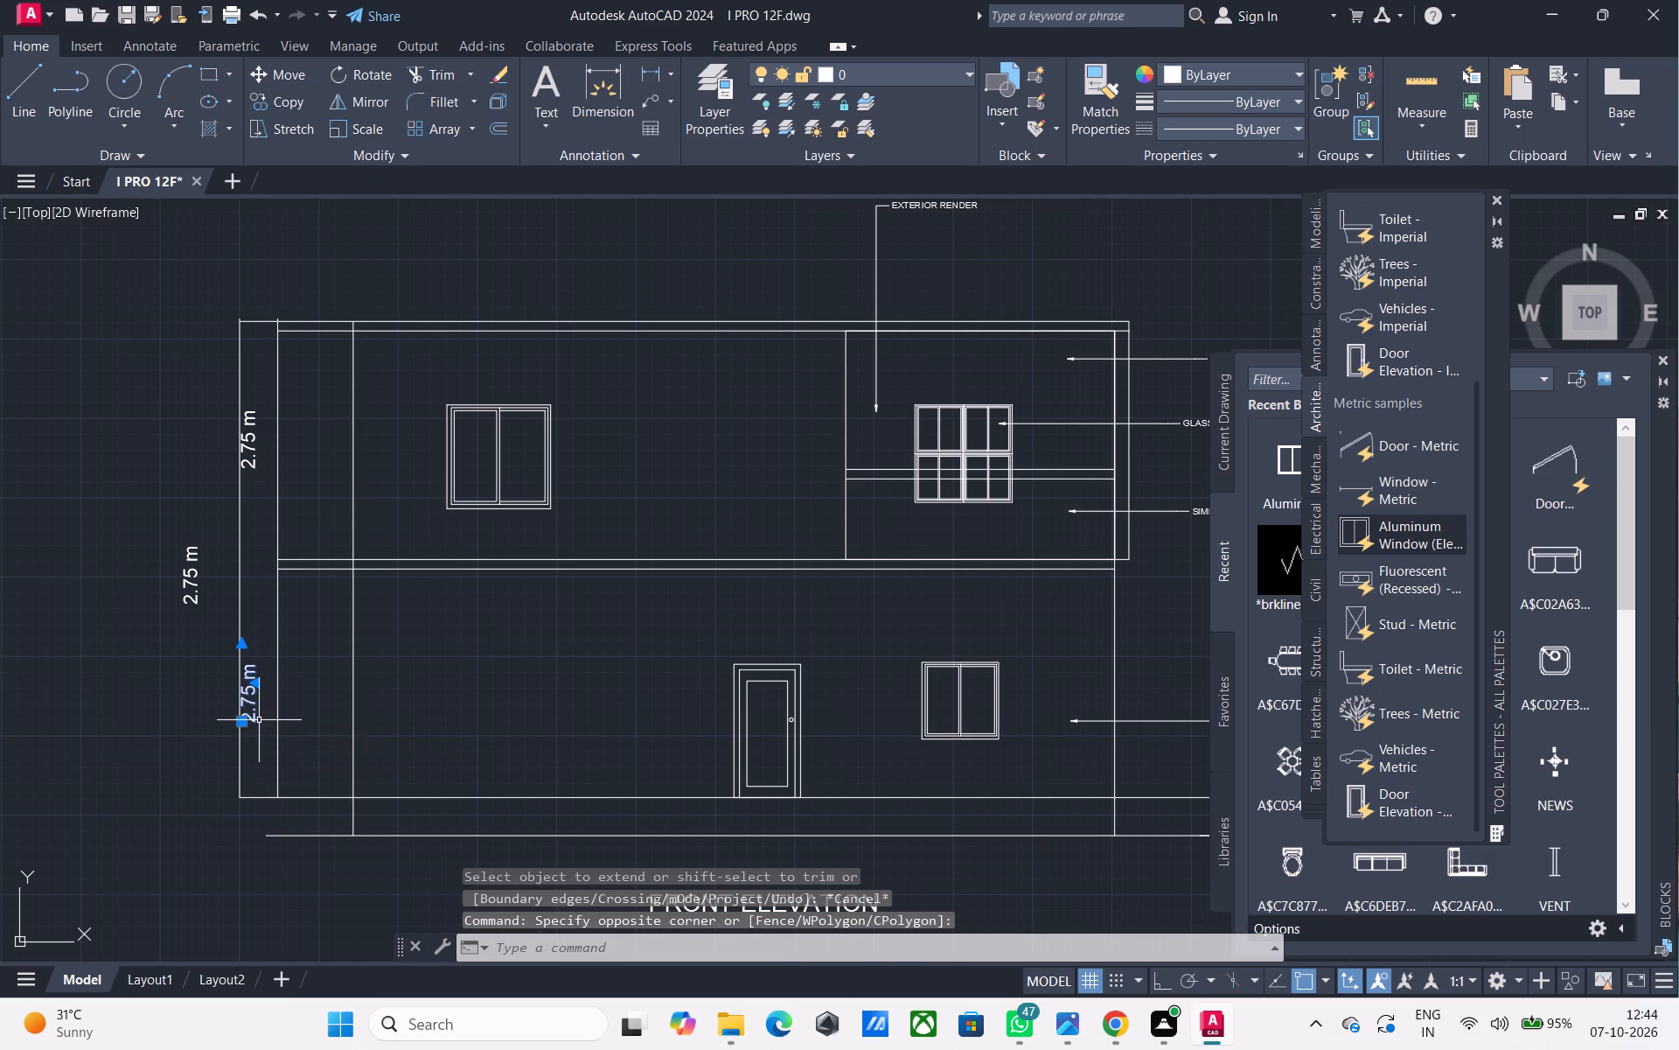
click(254, 468)
key(m)
key(space)
click(150, 662)
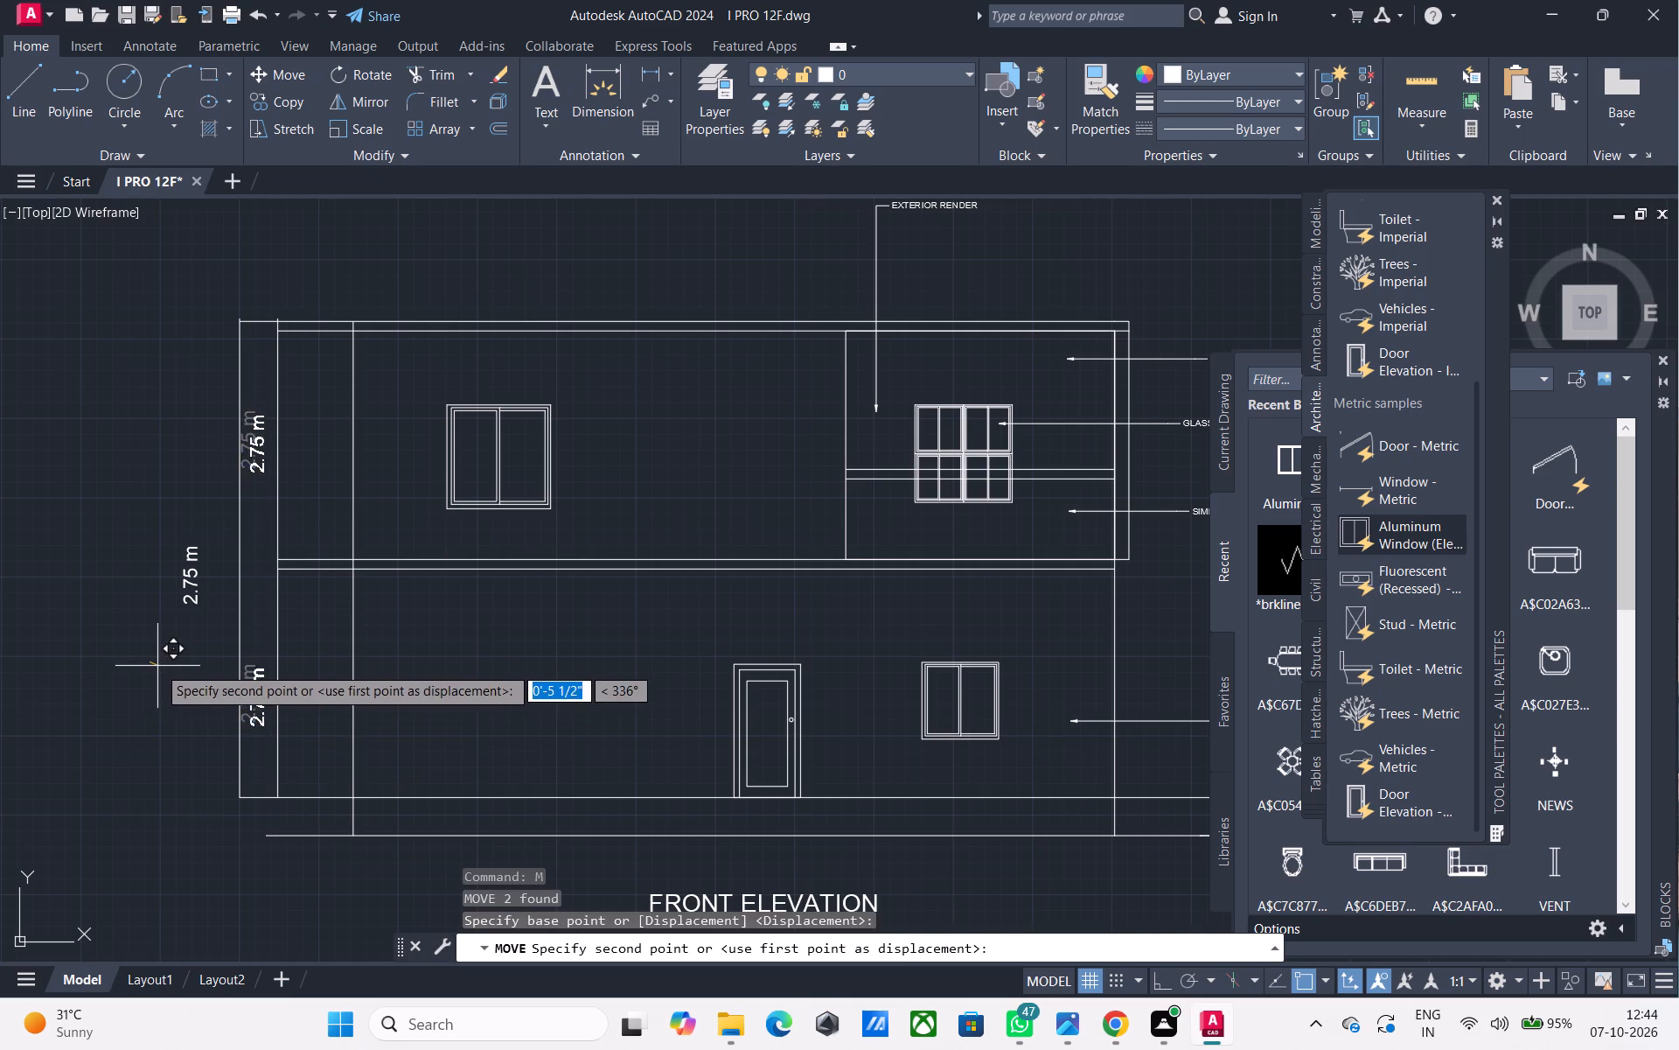
click(162, 666)
Change the outermost height label at mid-height to read 18'-0".
middle_drag(229, 710, 245, 771)
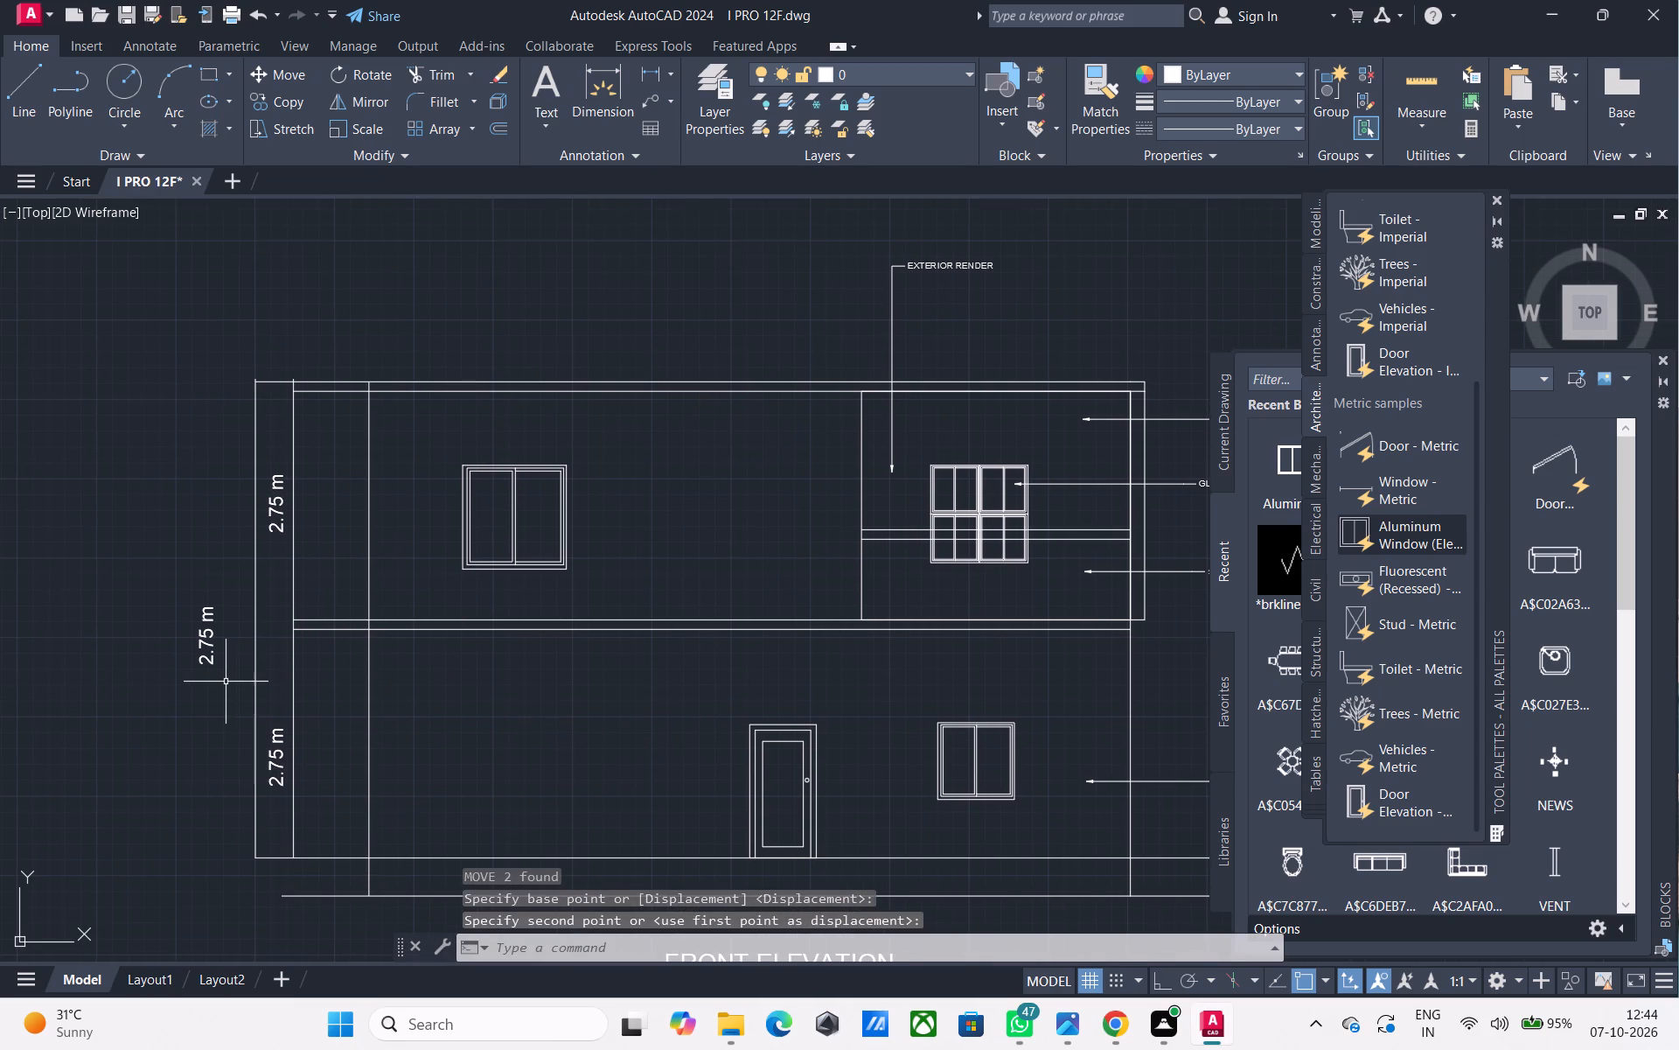
click(222, 666)
click(212, 663)
double_click(210, 661)
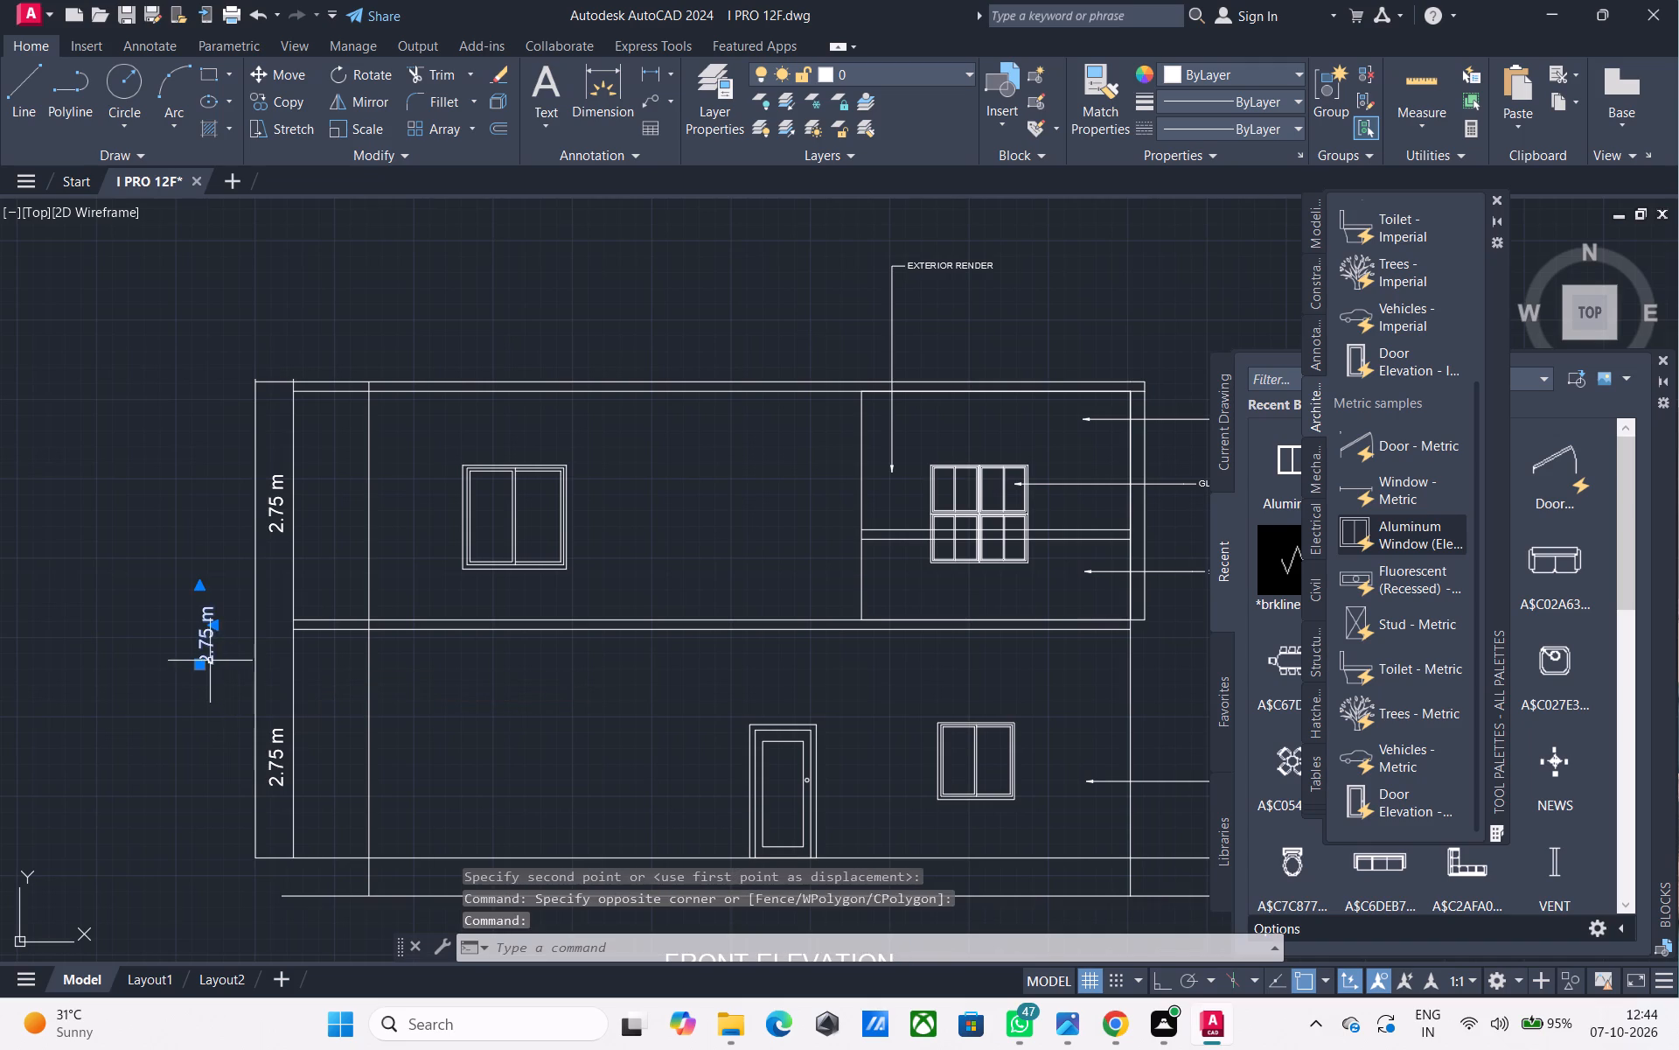
click(261, 673)
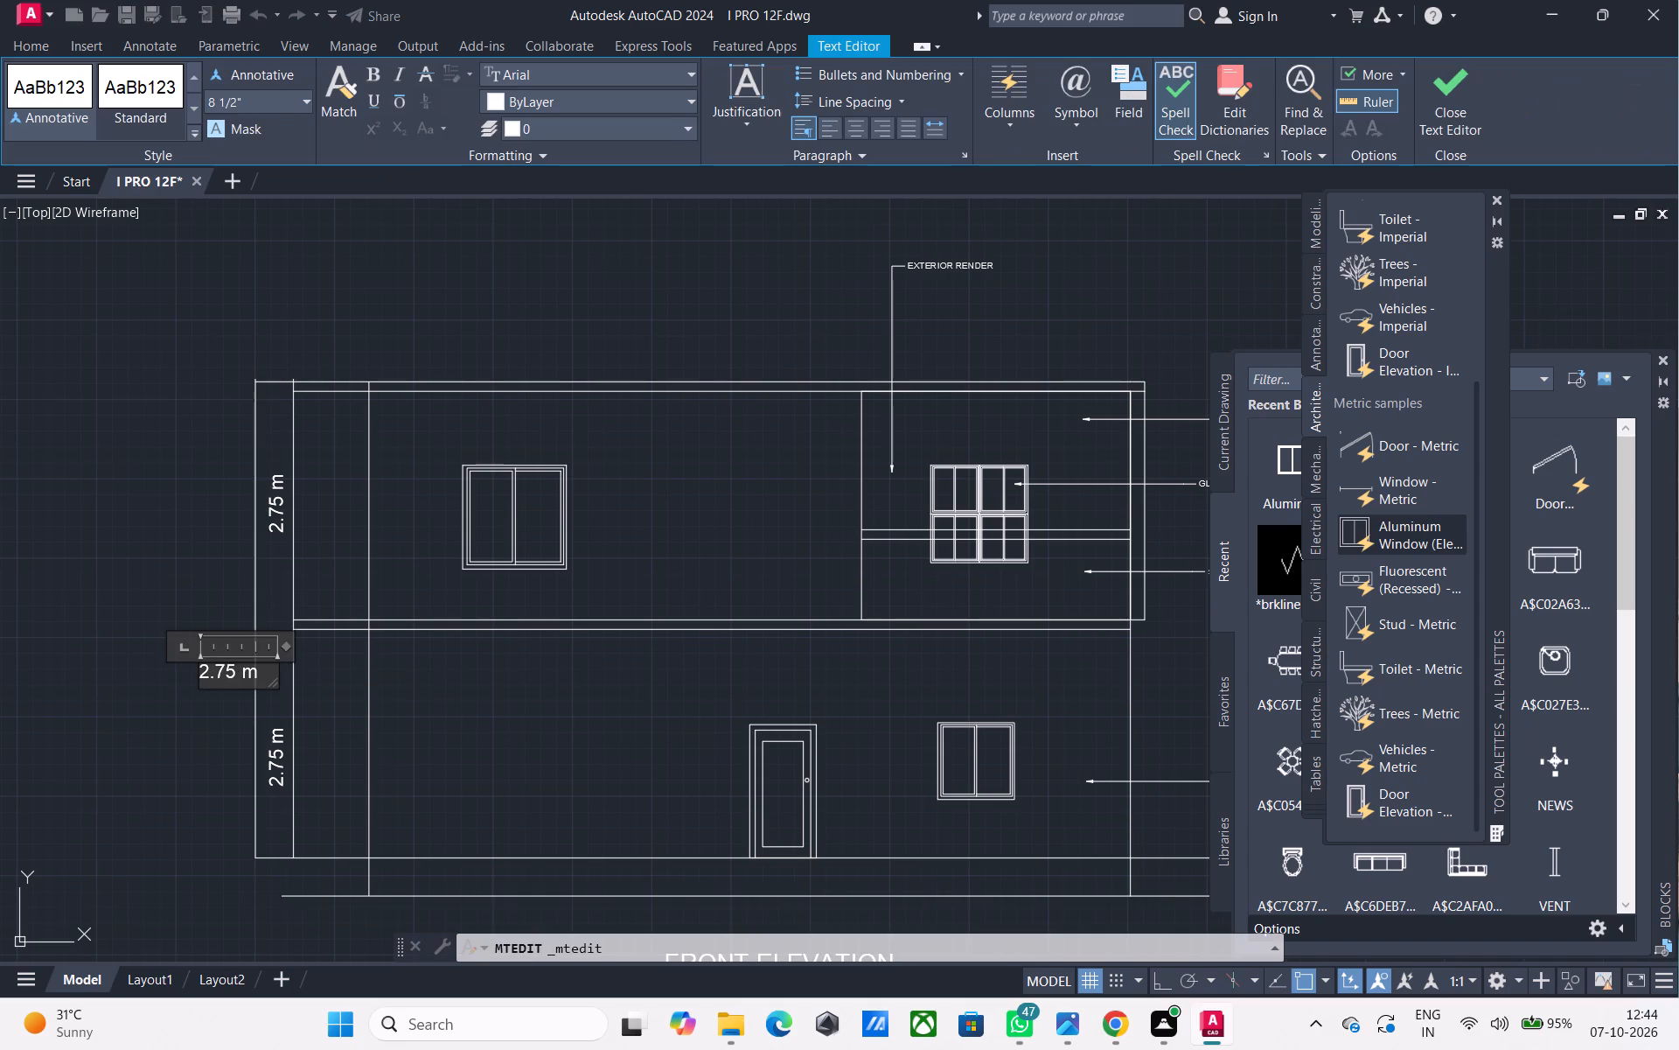
key(BackSpace)
key(BackSpace)
key(BackSpace)
key(BackSpace)
key(BackSpace)
key(BackSpace)
key(BackSpace)
key(BackSpace)
key(BackSpace)
key(BackSpace)
key(BackSpace)
text(18')
text(-0")
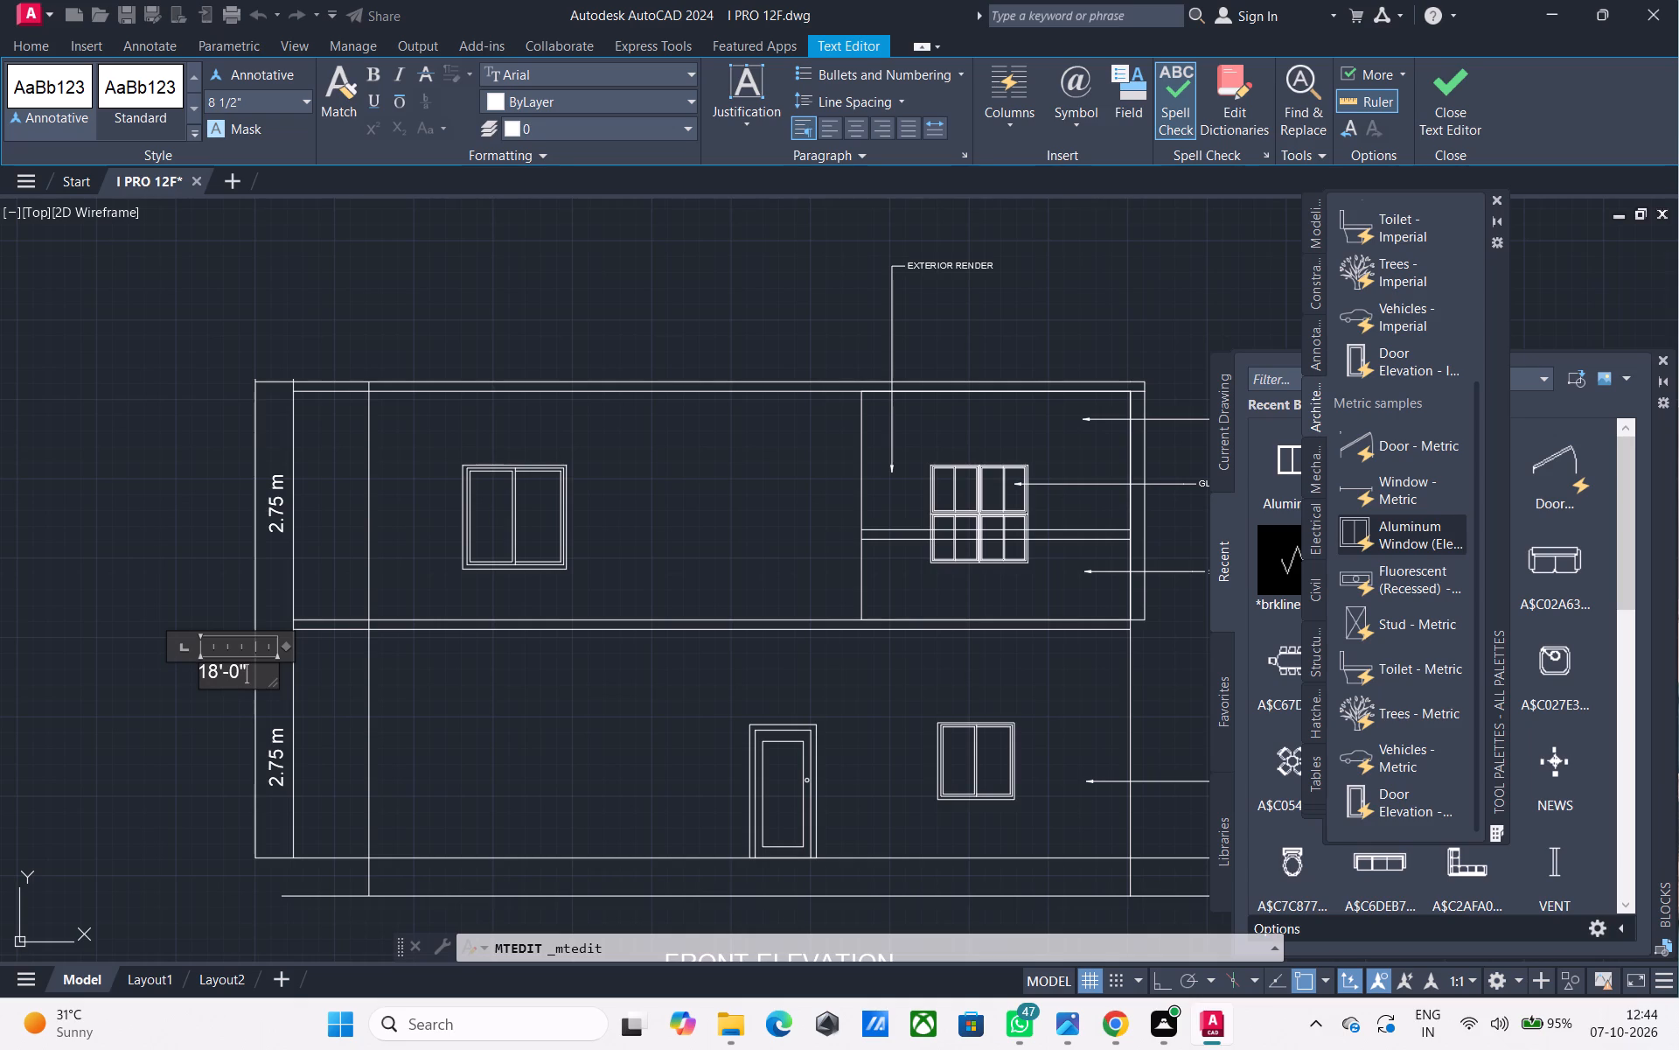
click(212, 581)
Move the 18'-0" label slightly closer to the outer vertical line.
scroll(212, 581, down, 2)
middle_drag(212, 581, 213, 625)
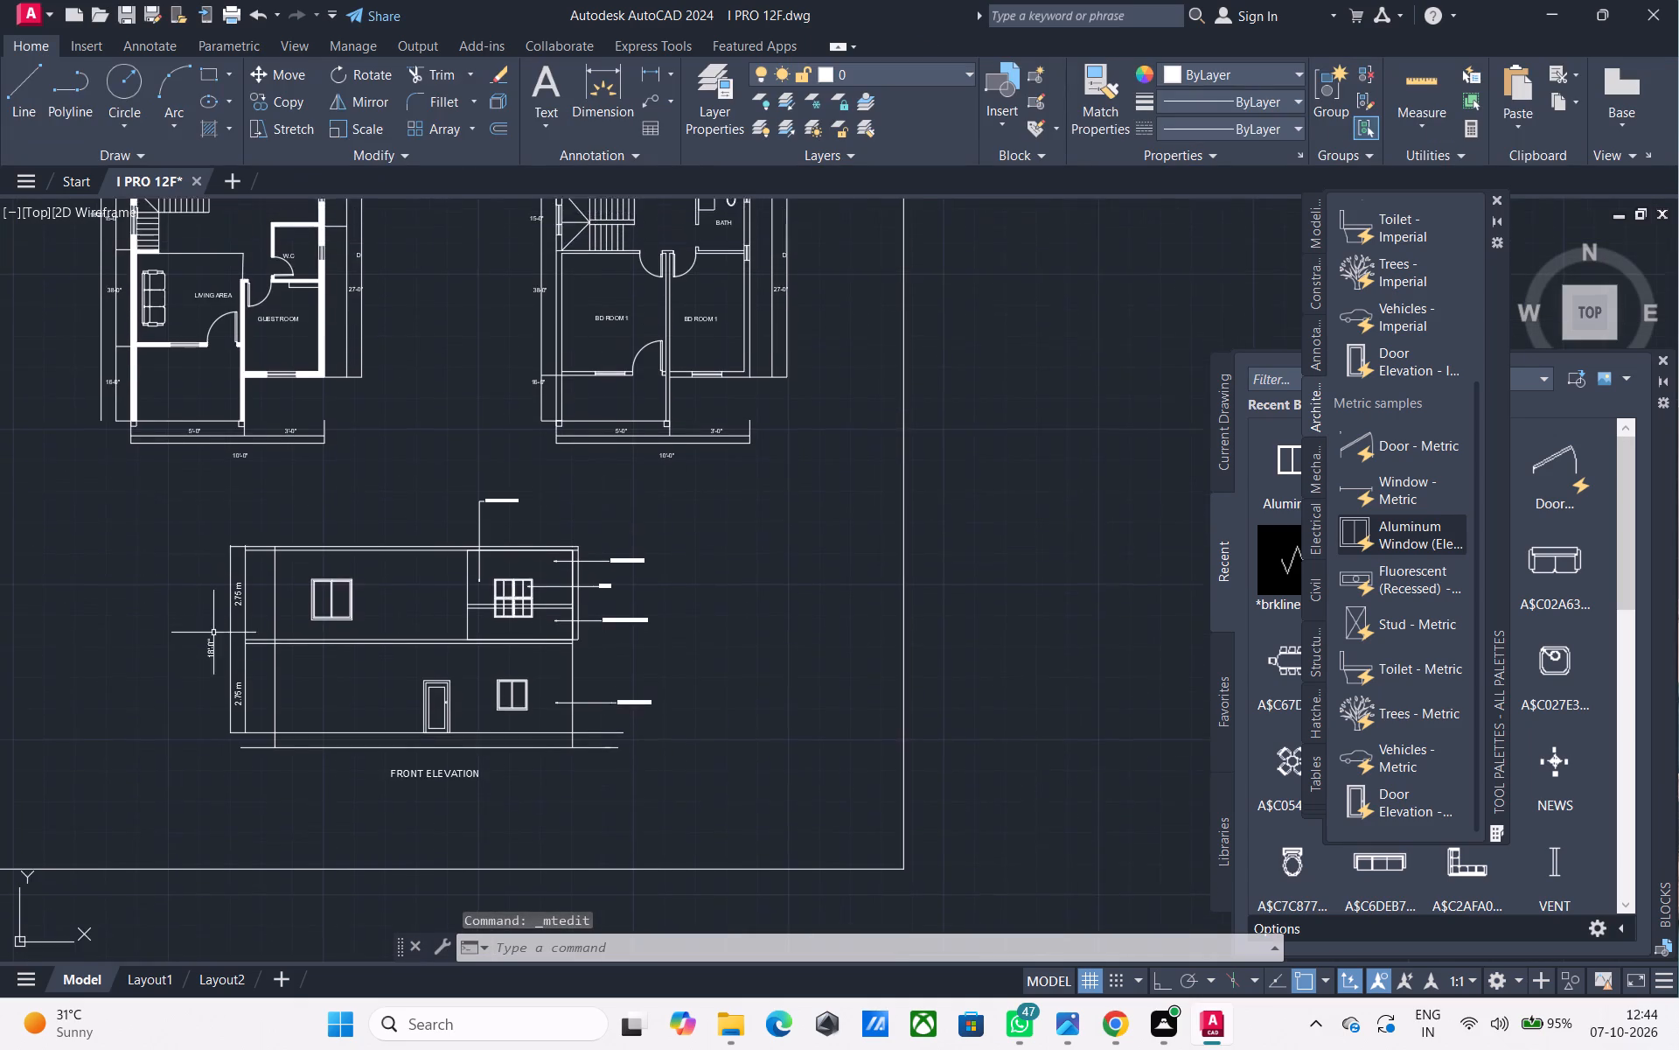
scroll(212, 635, up, 2)
click(226, 670)
click(138, 589)
text(m)
key(space)
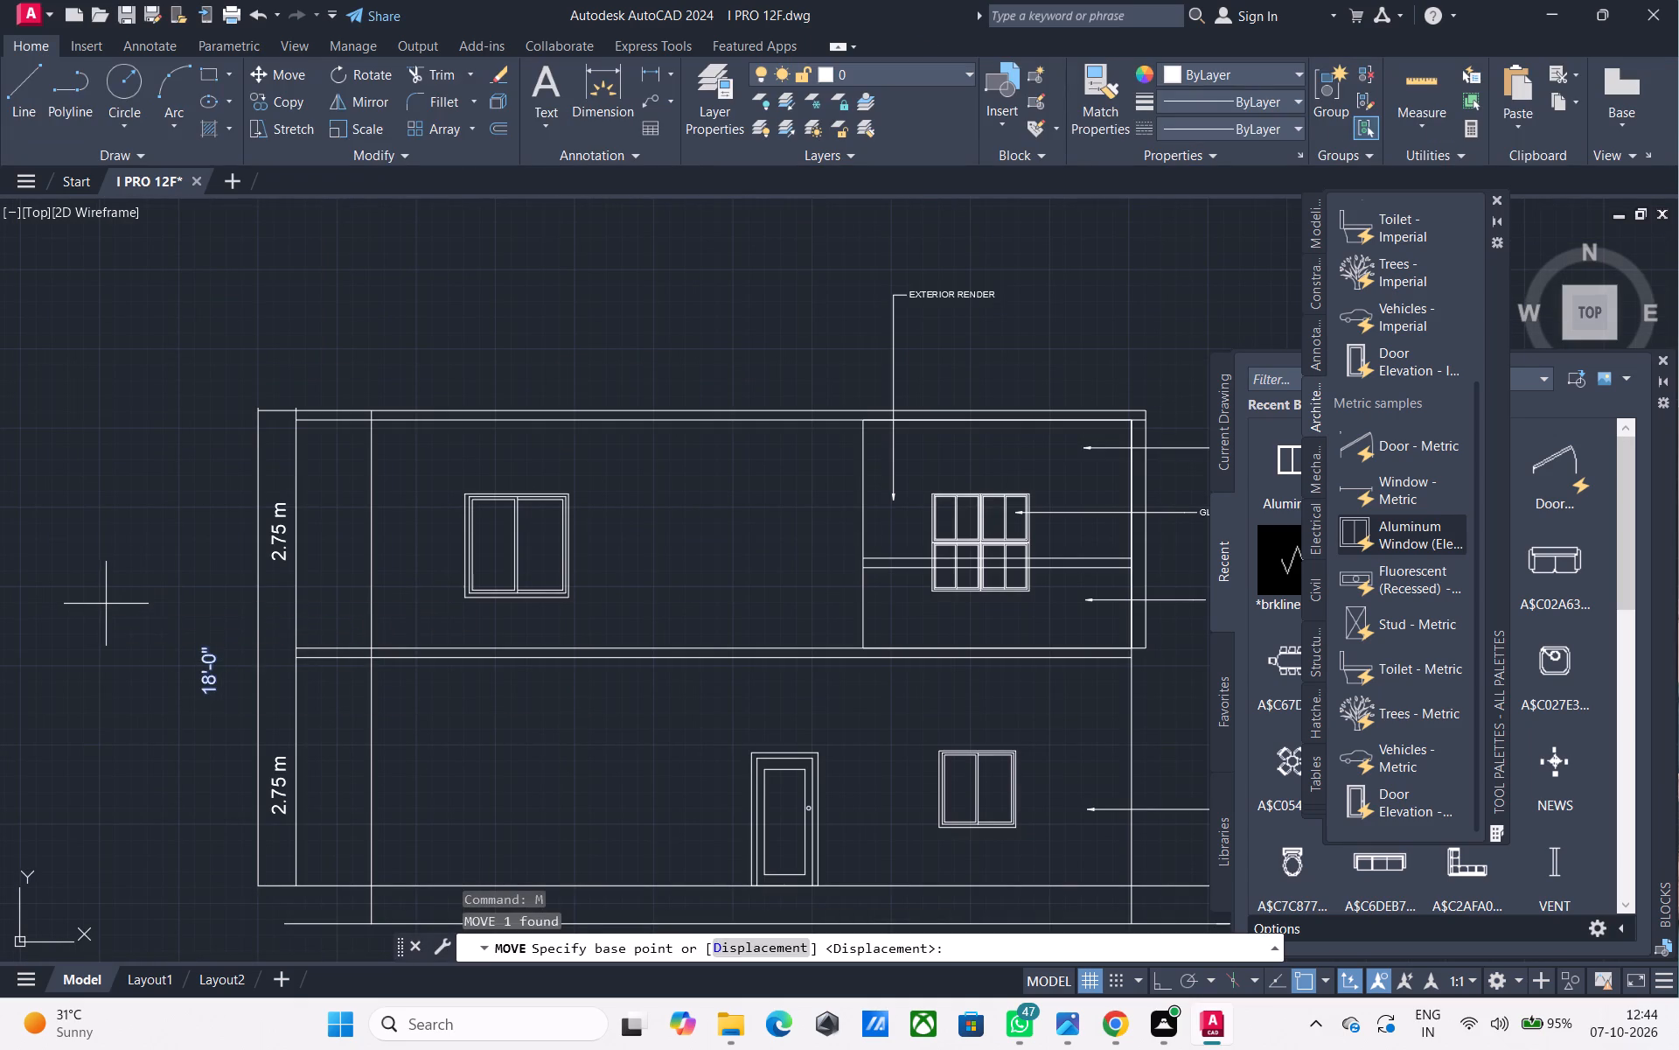
click(106, 604)
click(123, 602)
Save the drawing.
scroll(239, 619, up, 1)
scroll(264, 629, down, 2)
middle_drag(331, 633, 289, 600)
key(ctrl+s)
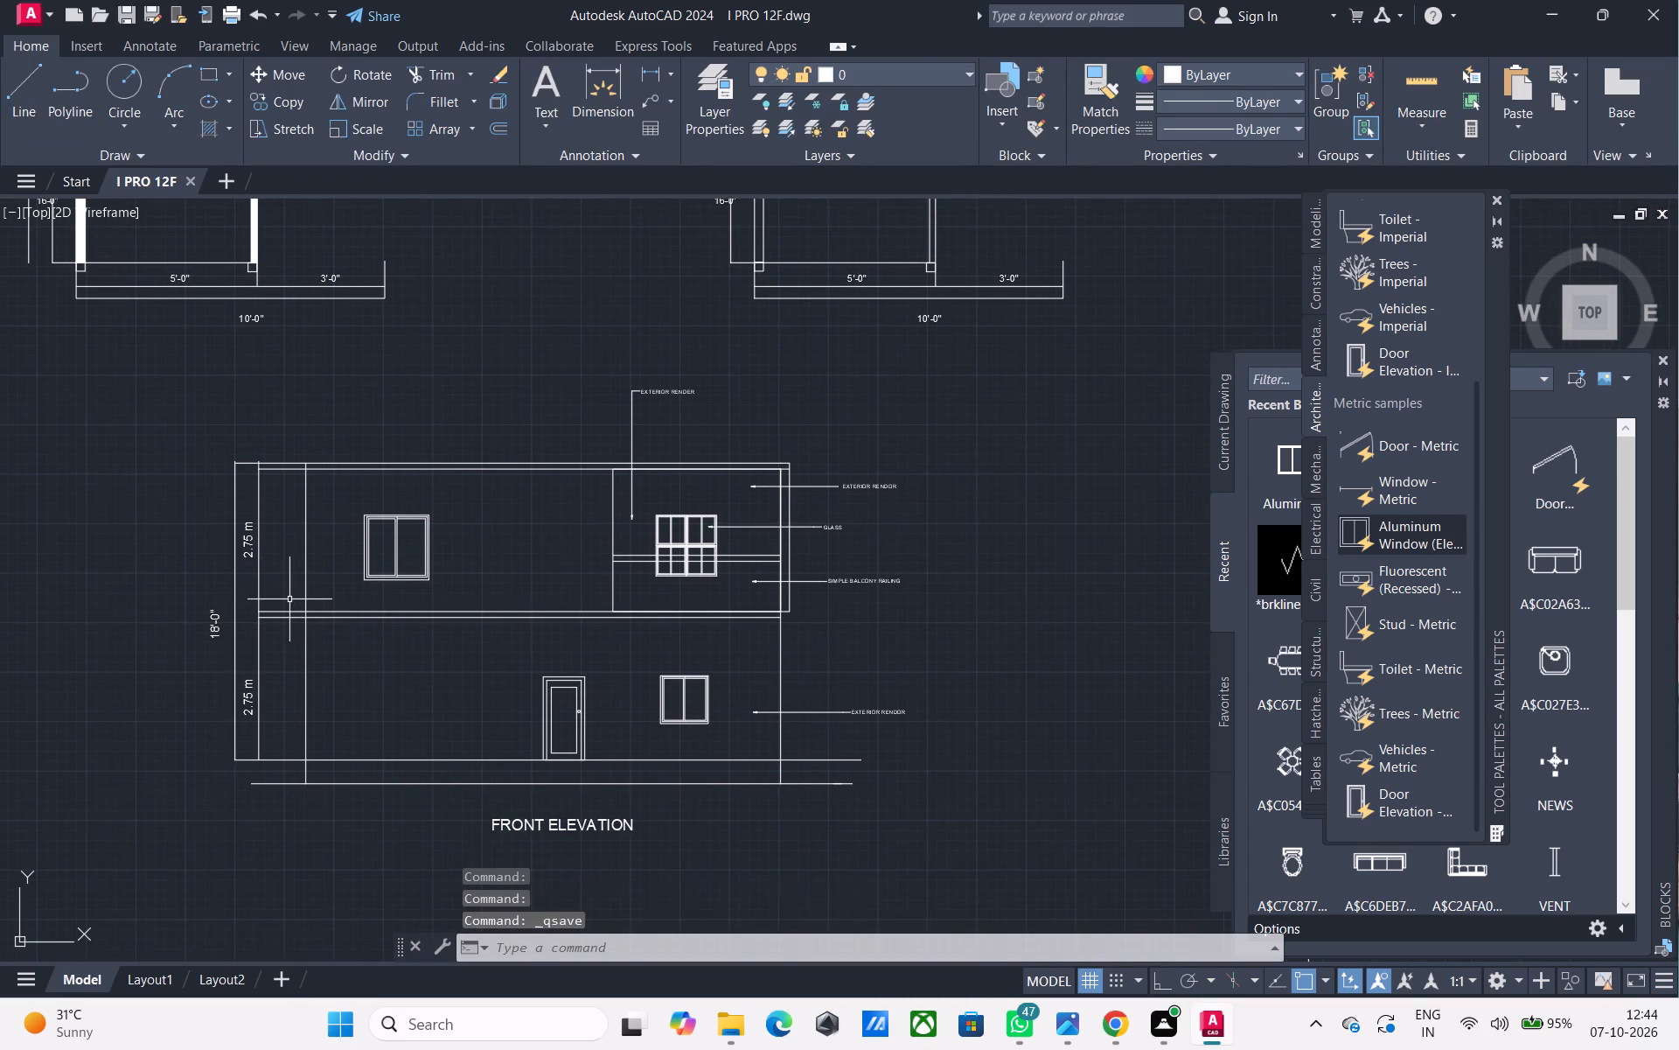
Draw a three-sided width outline above the front elevation's roof, rising about 3'-7" and spanning to the roof's far corner.
scroll(294, 618, down, 1)
middle_drag(312, 649, 315, 741)
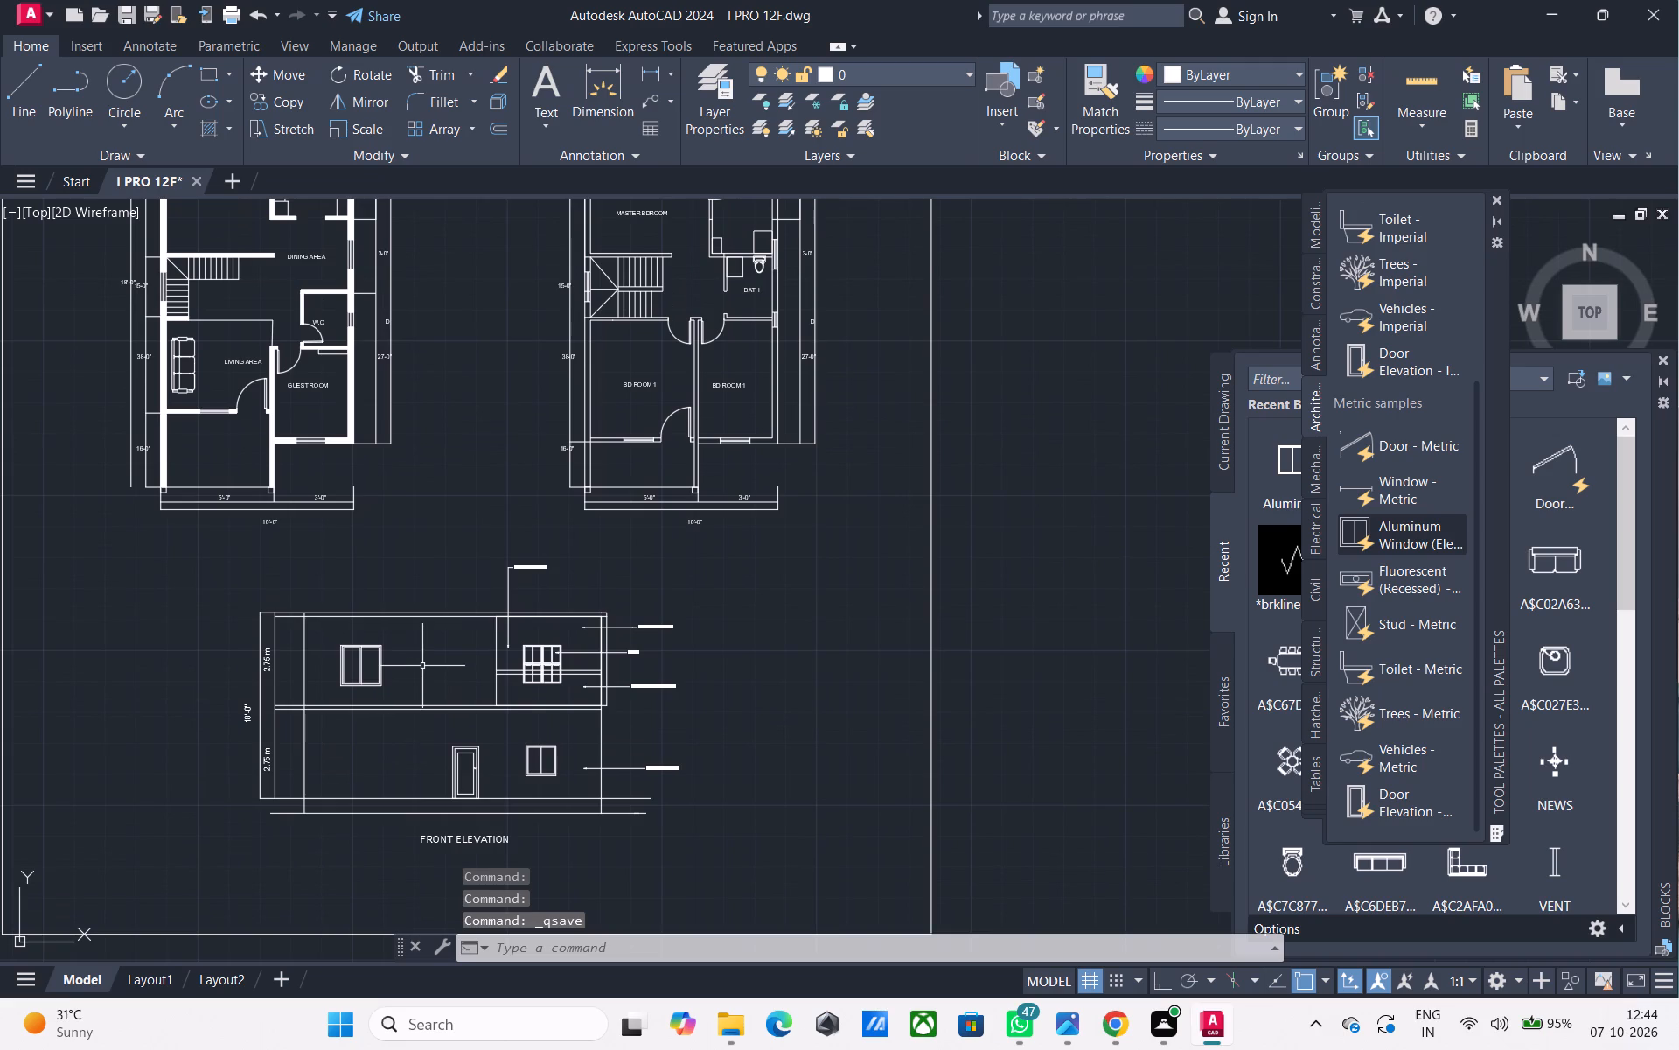
middle_drag(424, 664, 421, 619)
scroll(366, 606, up, 1)
text(l)
key(space)
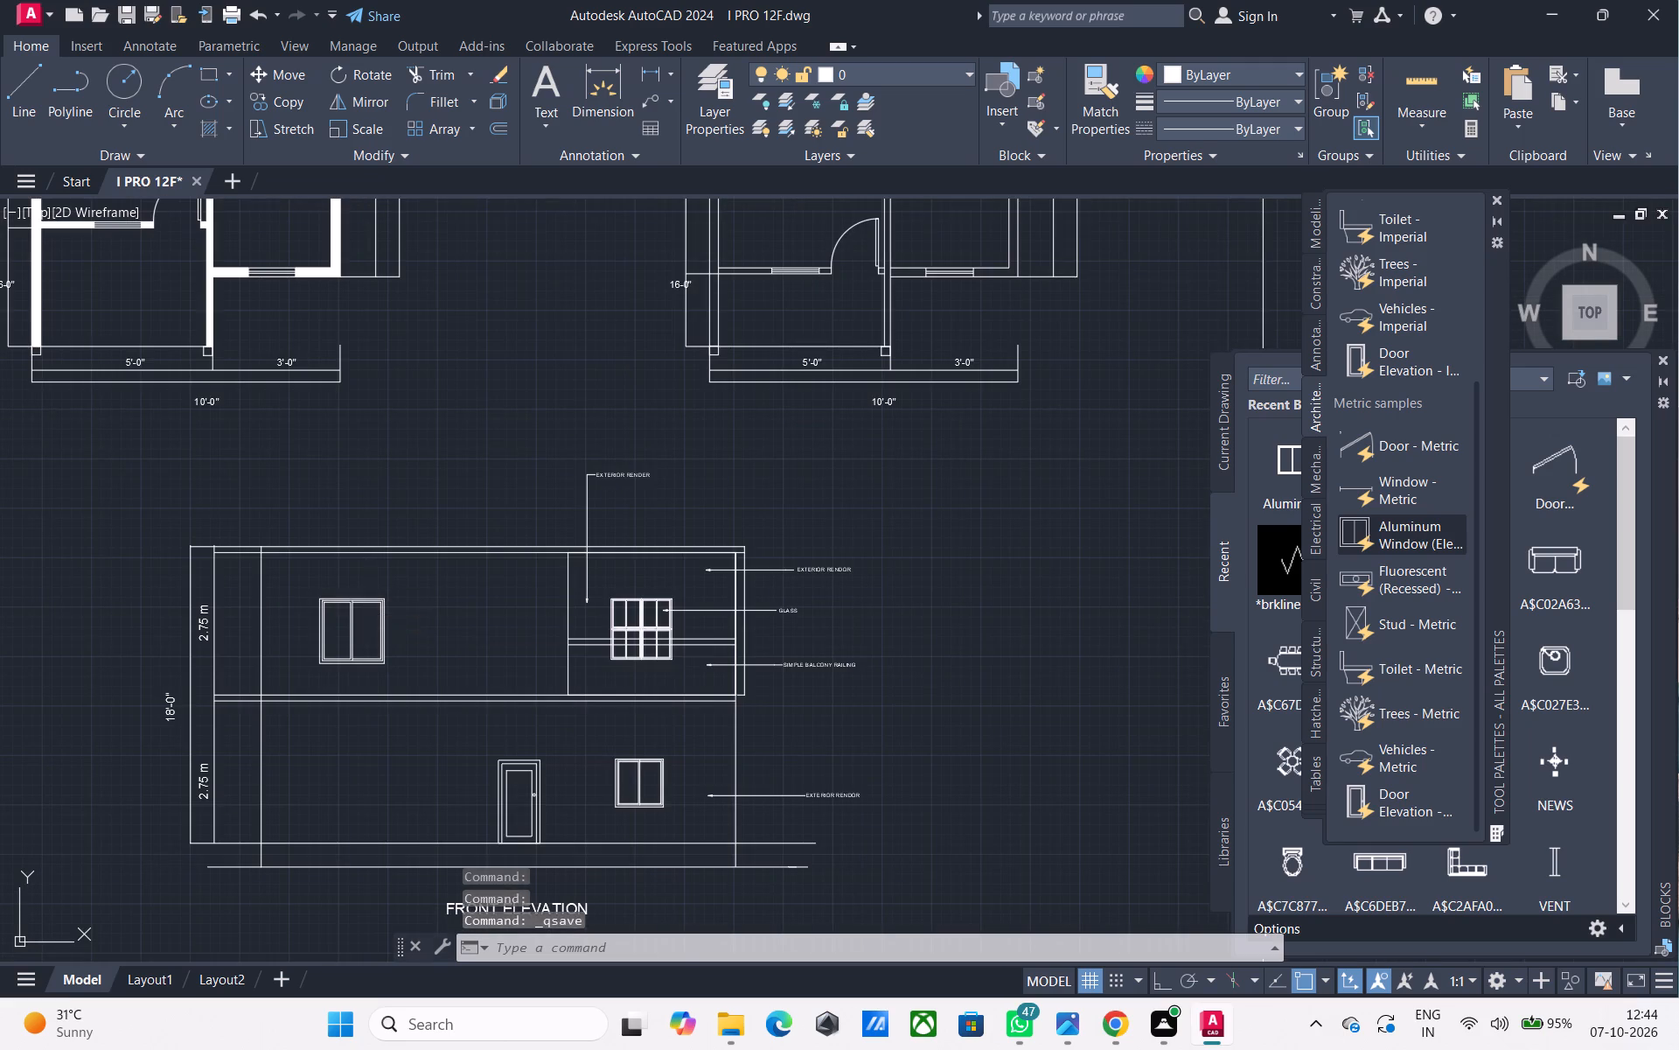
scroll(226, 550, up, 1)
click(207, 539)
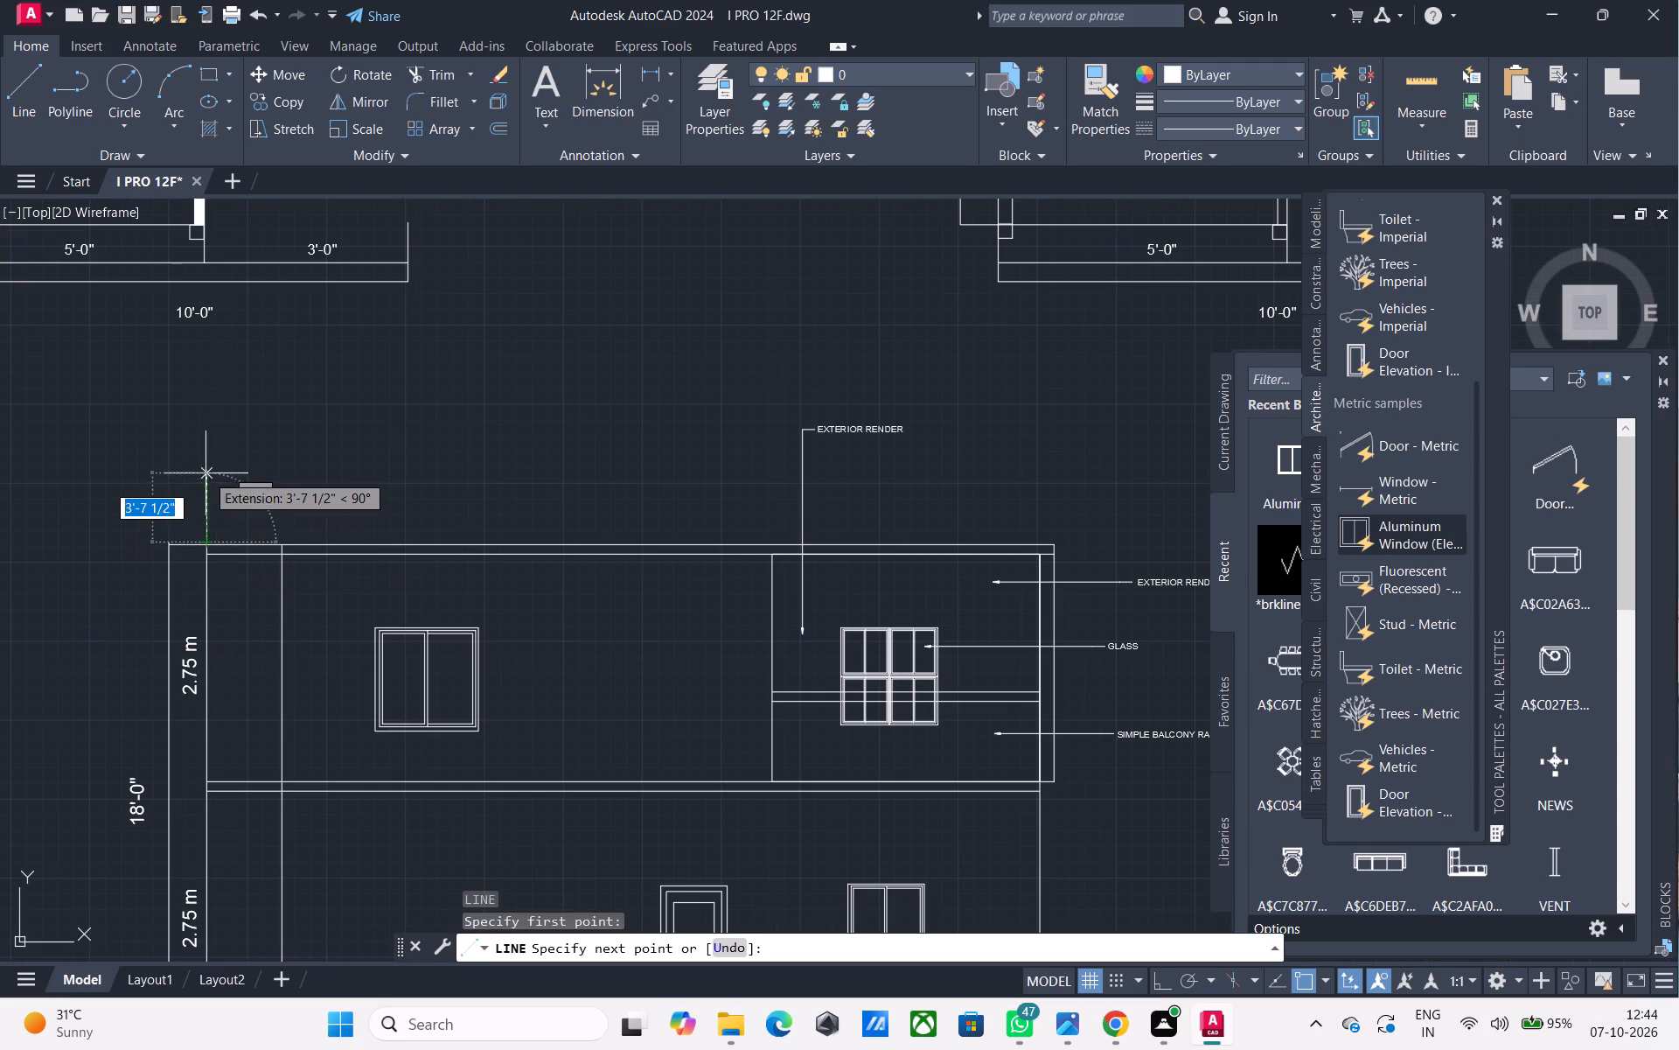
click(206, 473)
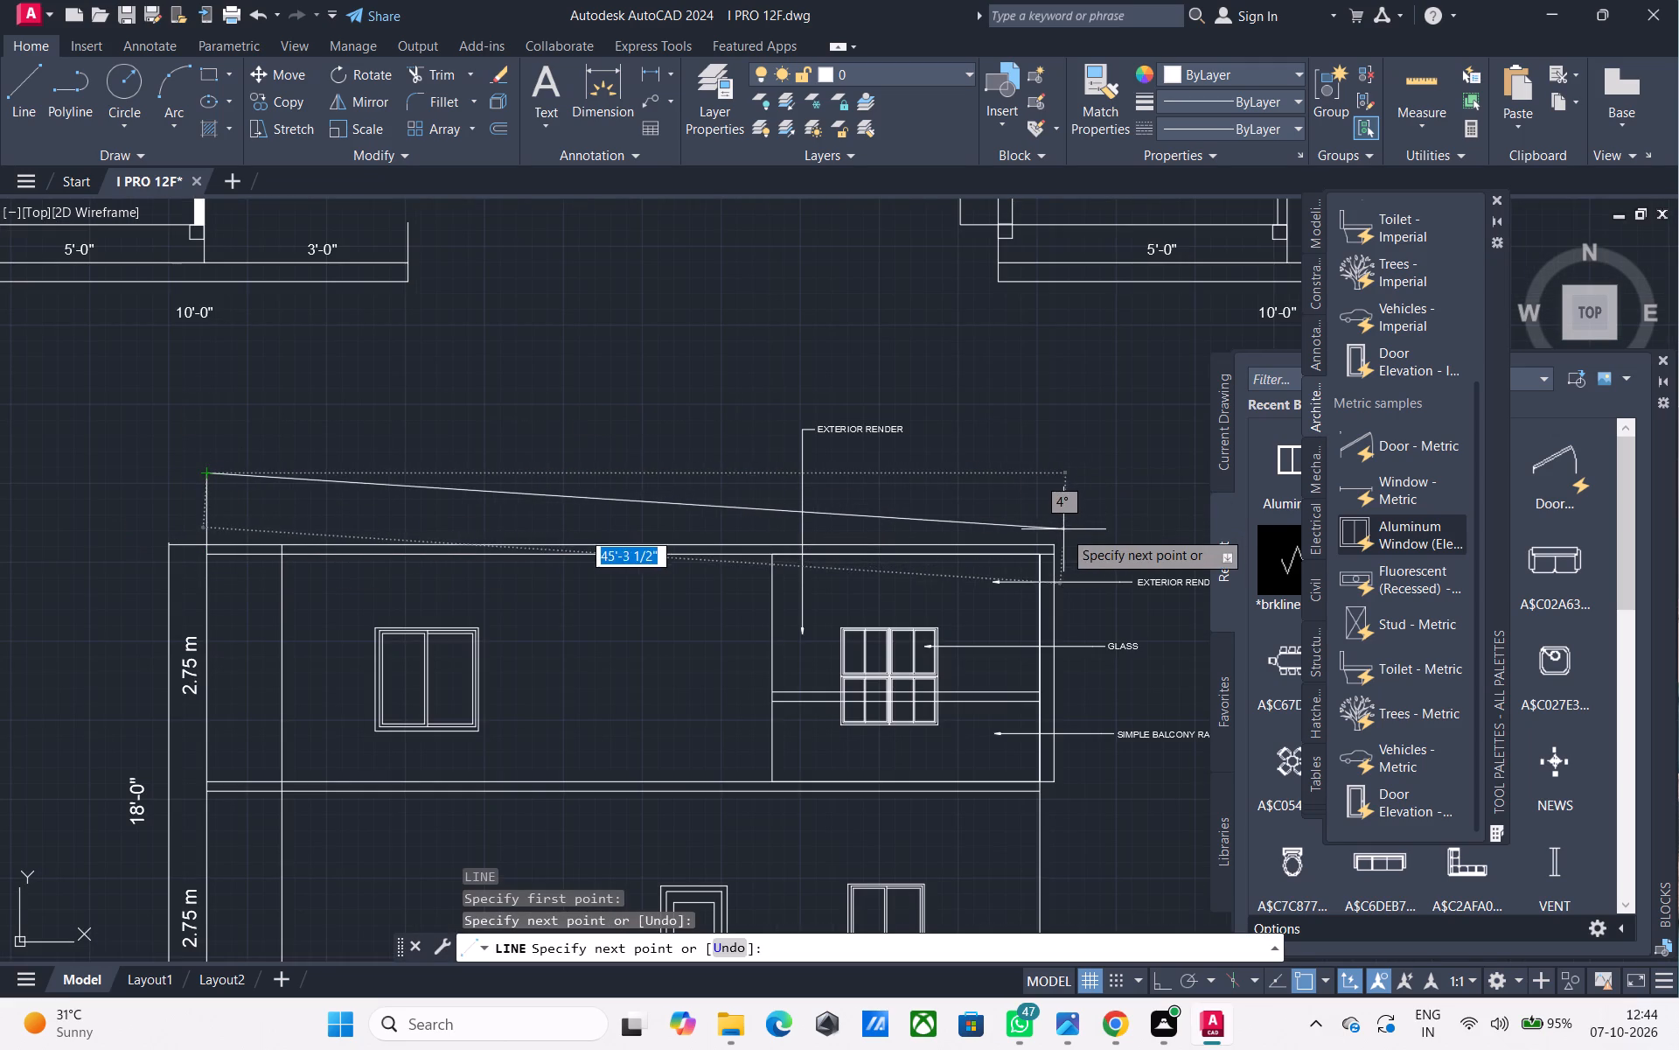
click(1050, 475)
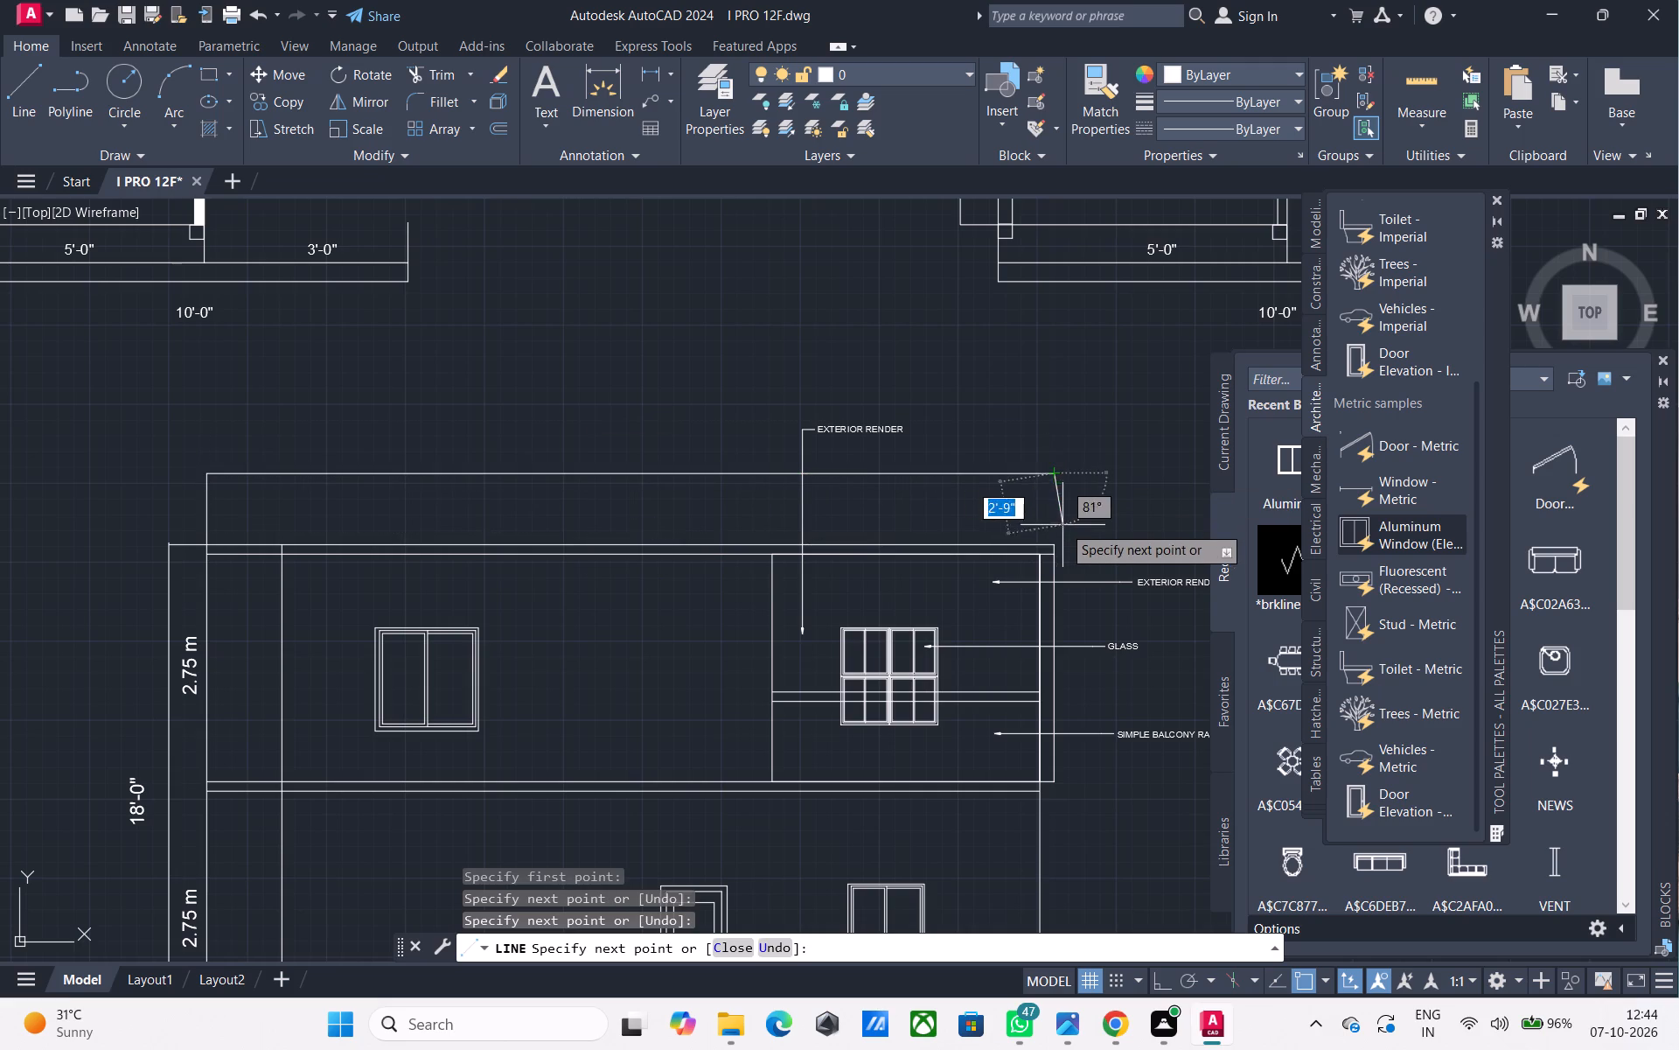
click(1052, 543)
key(Escape)
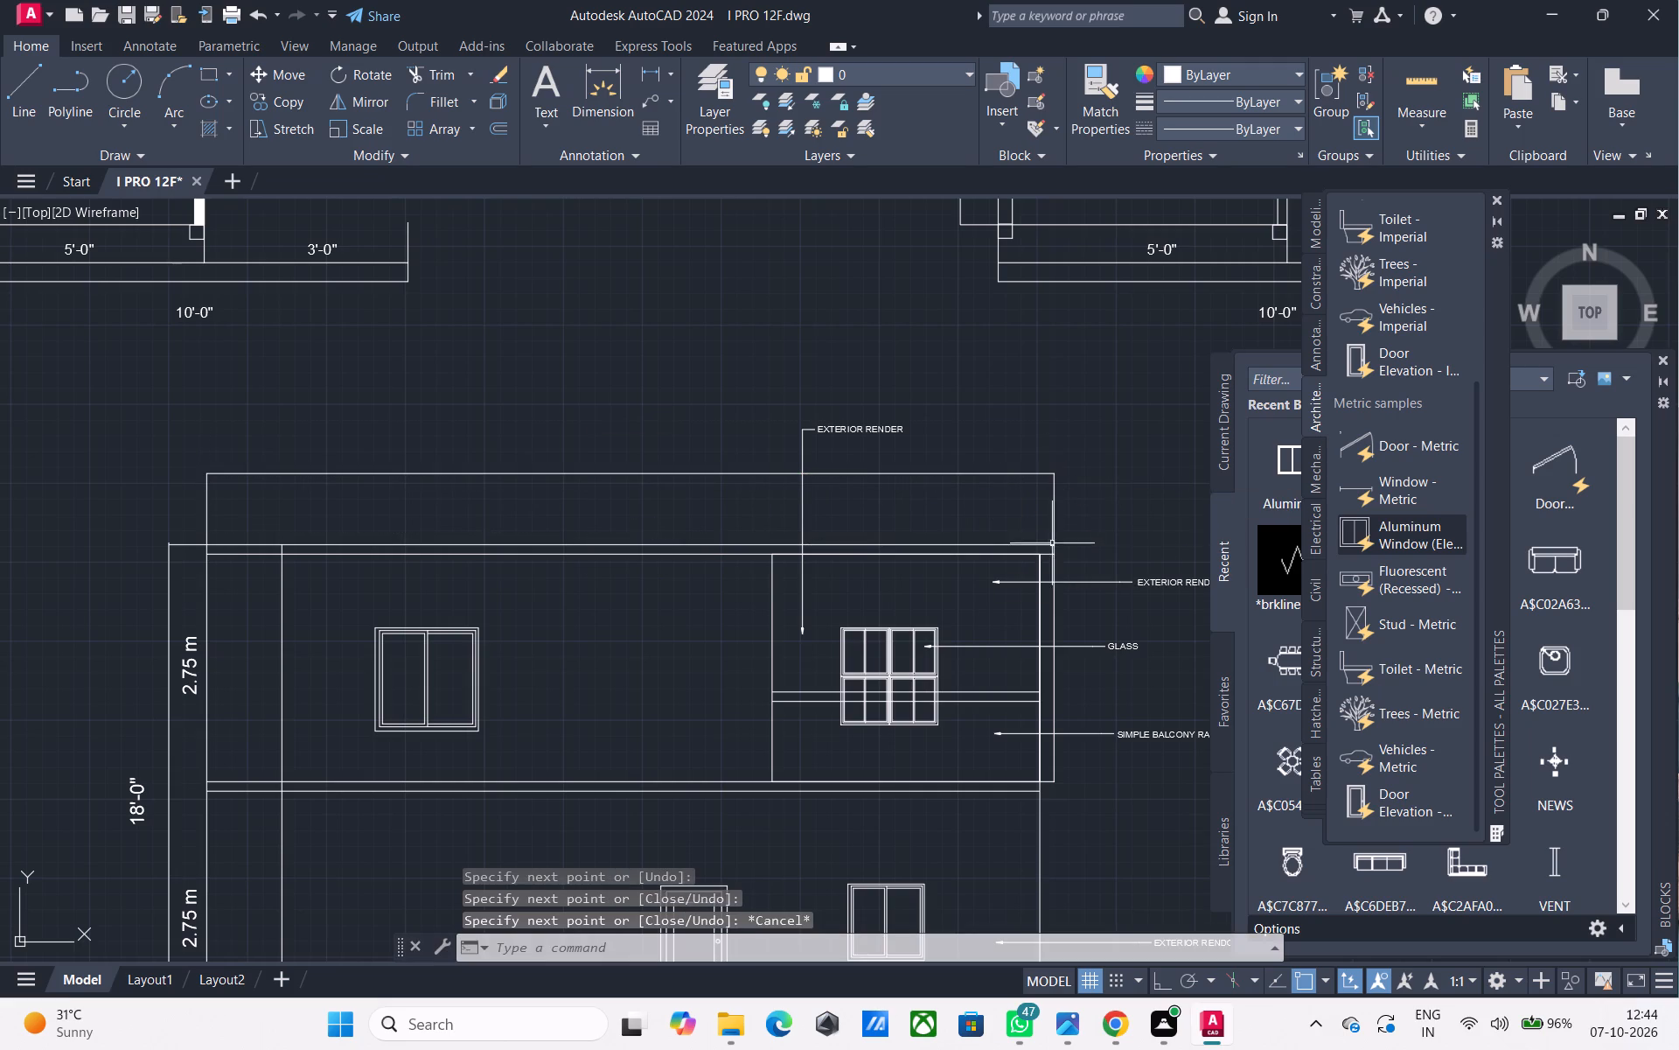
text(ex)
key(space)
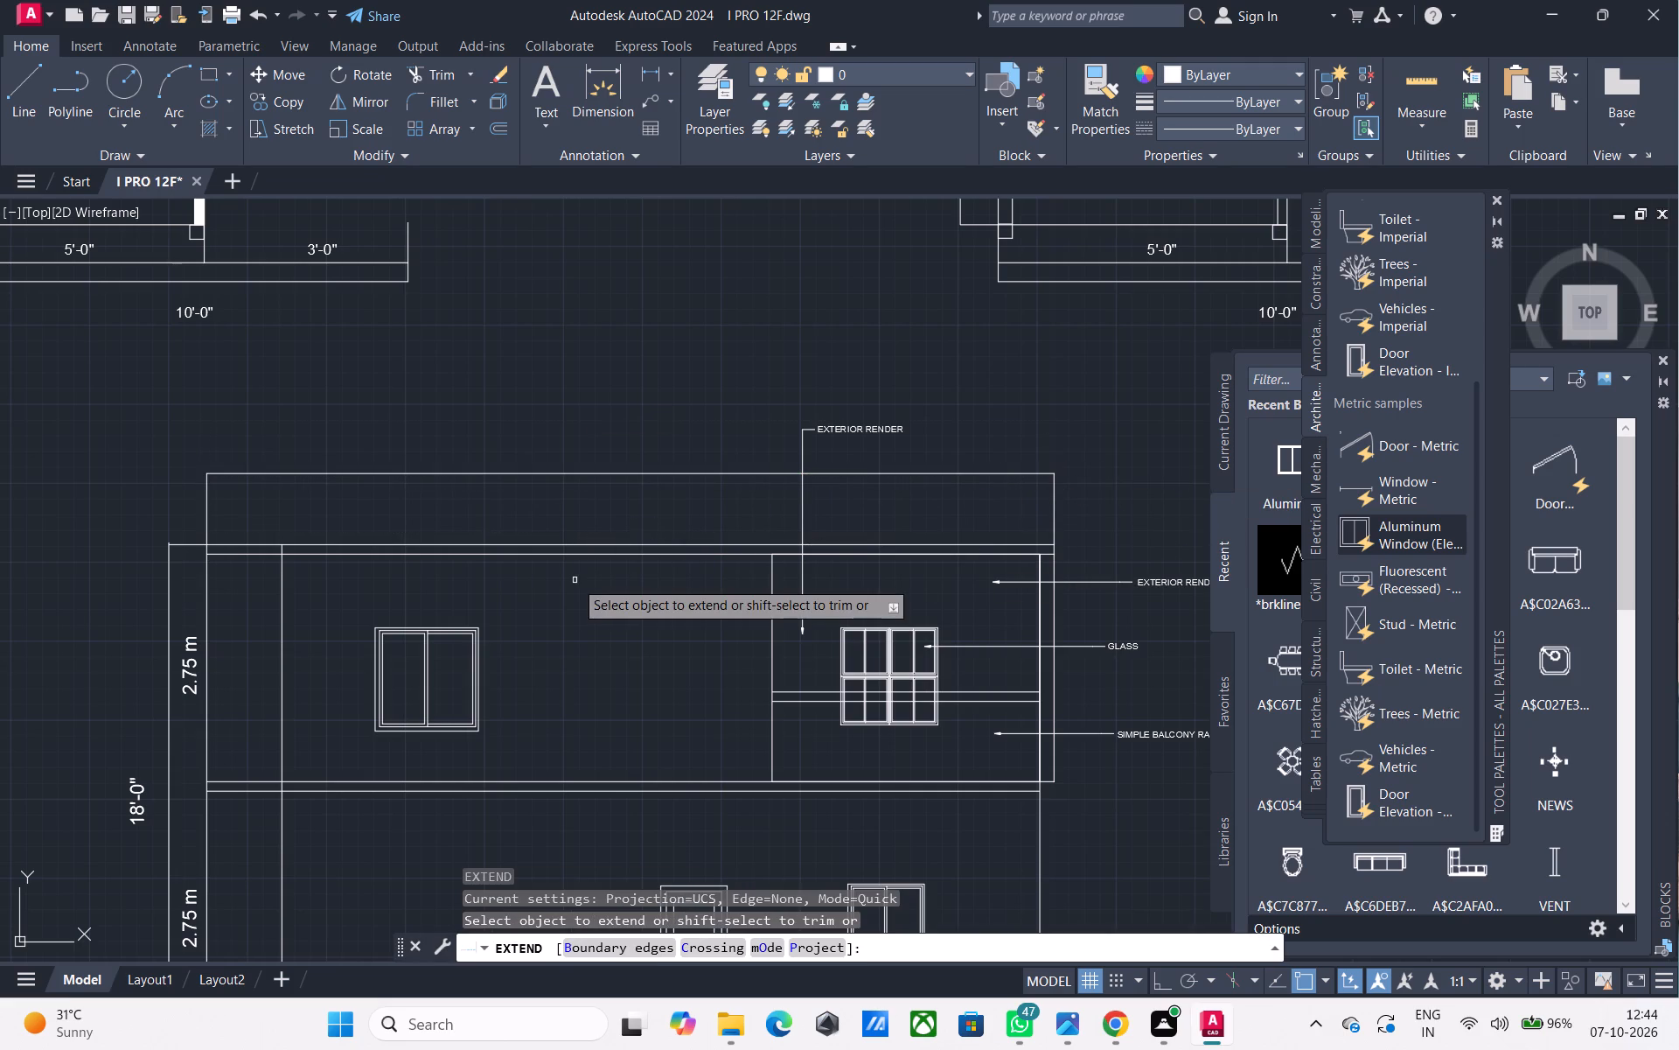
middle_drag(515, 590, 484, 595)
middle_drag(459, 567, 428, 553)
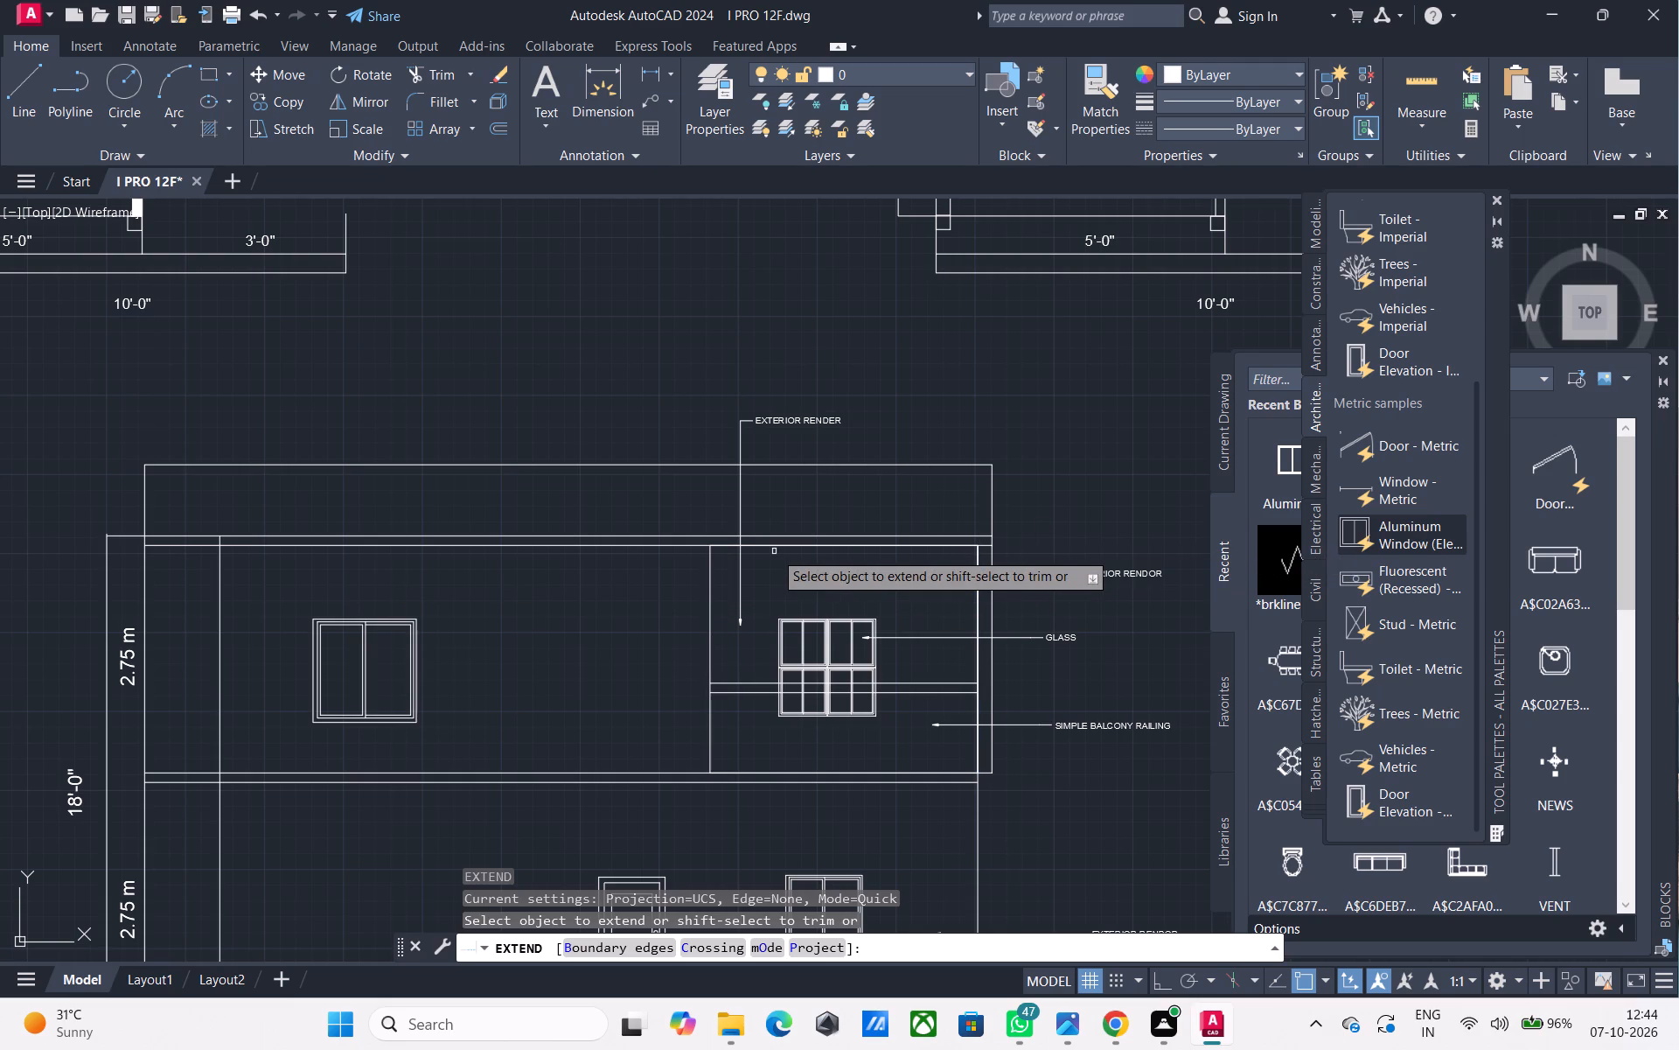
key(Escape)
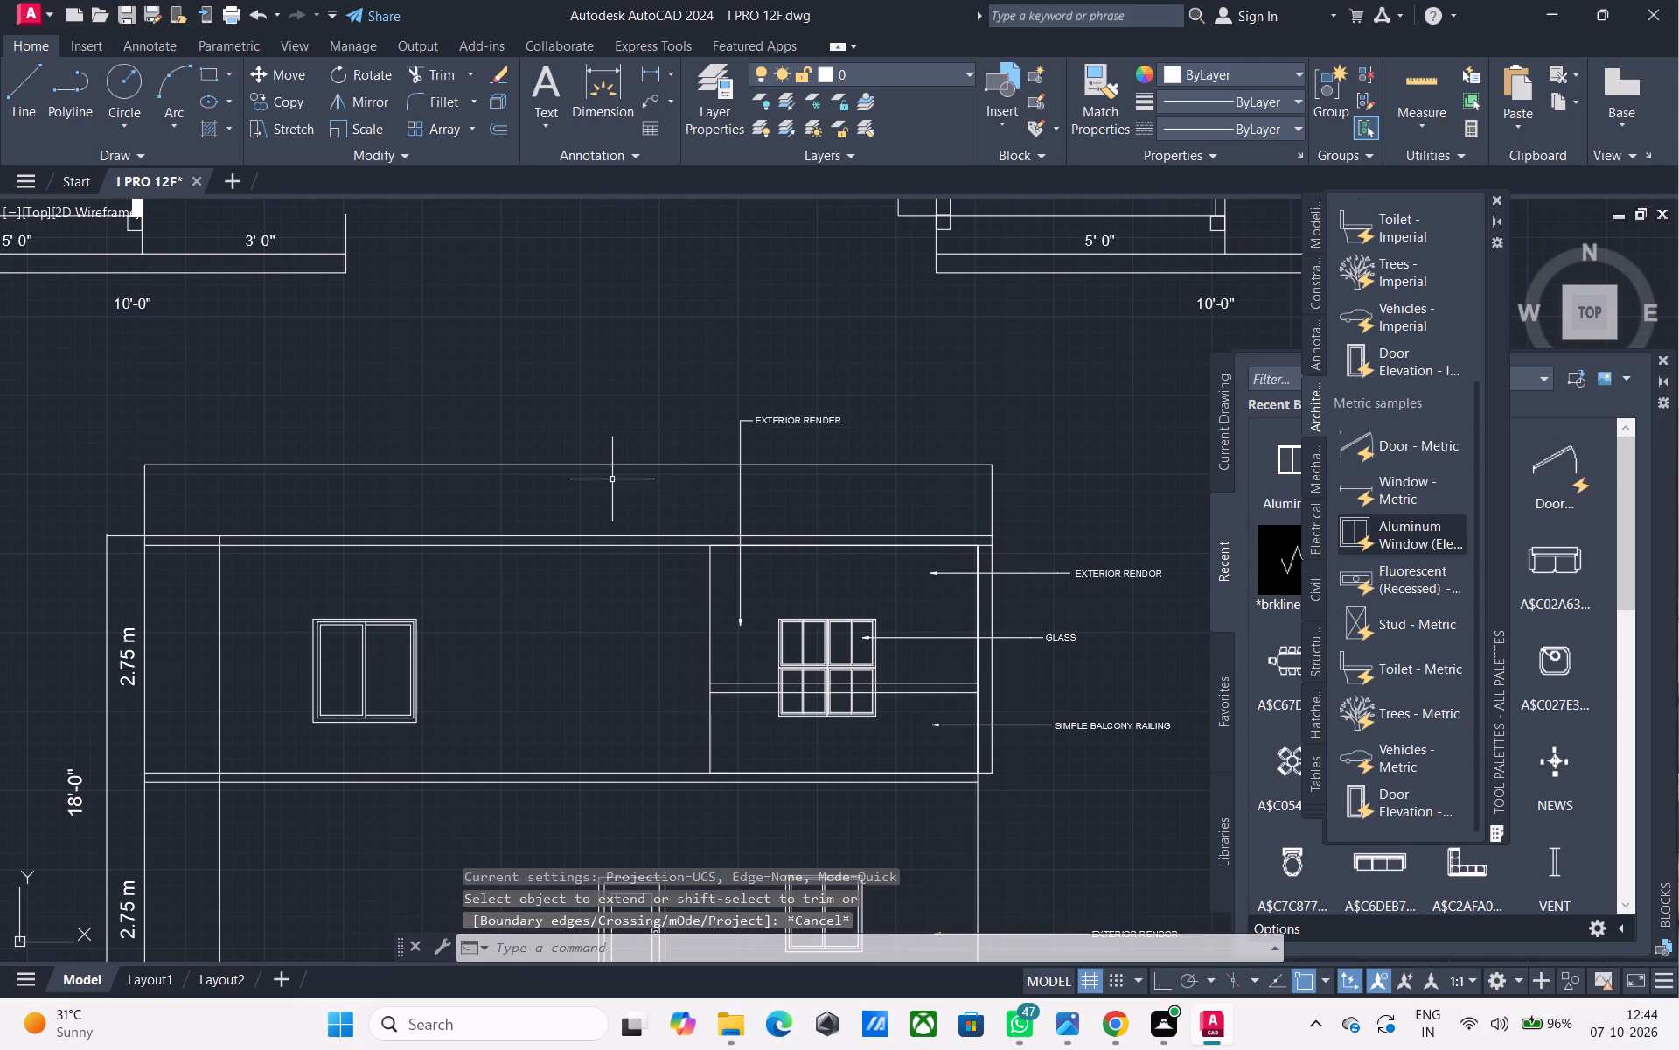
Add a multiline text label reading 18'-0" just above the middle of the elevation's new top line.
scroll(610, 477, down, 1)
middle_drag(610, 477, 585, 448)
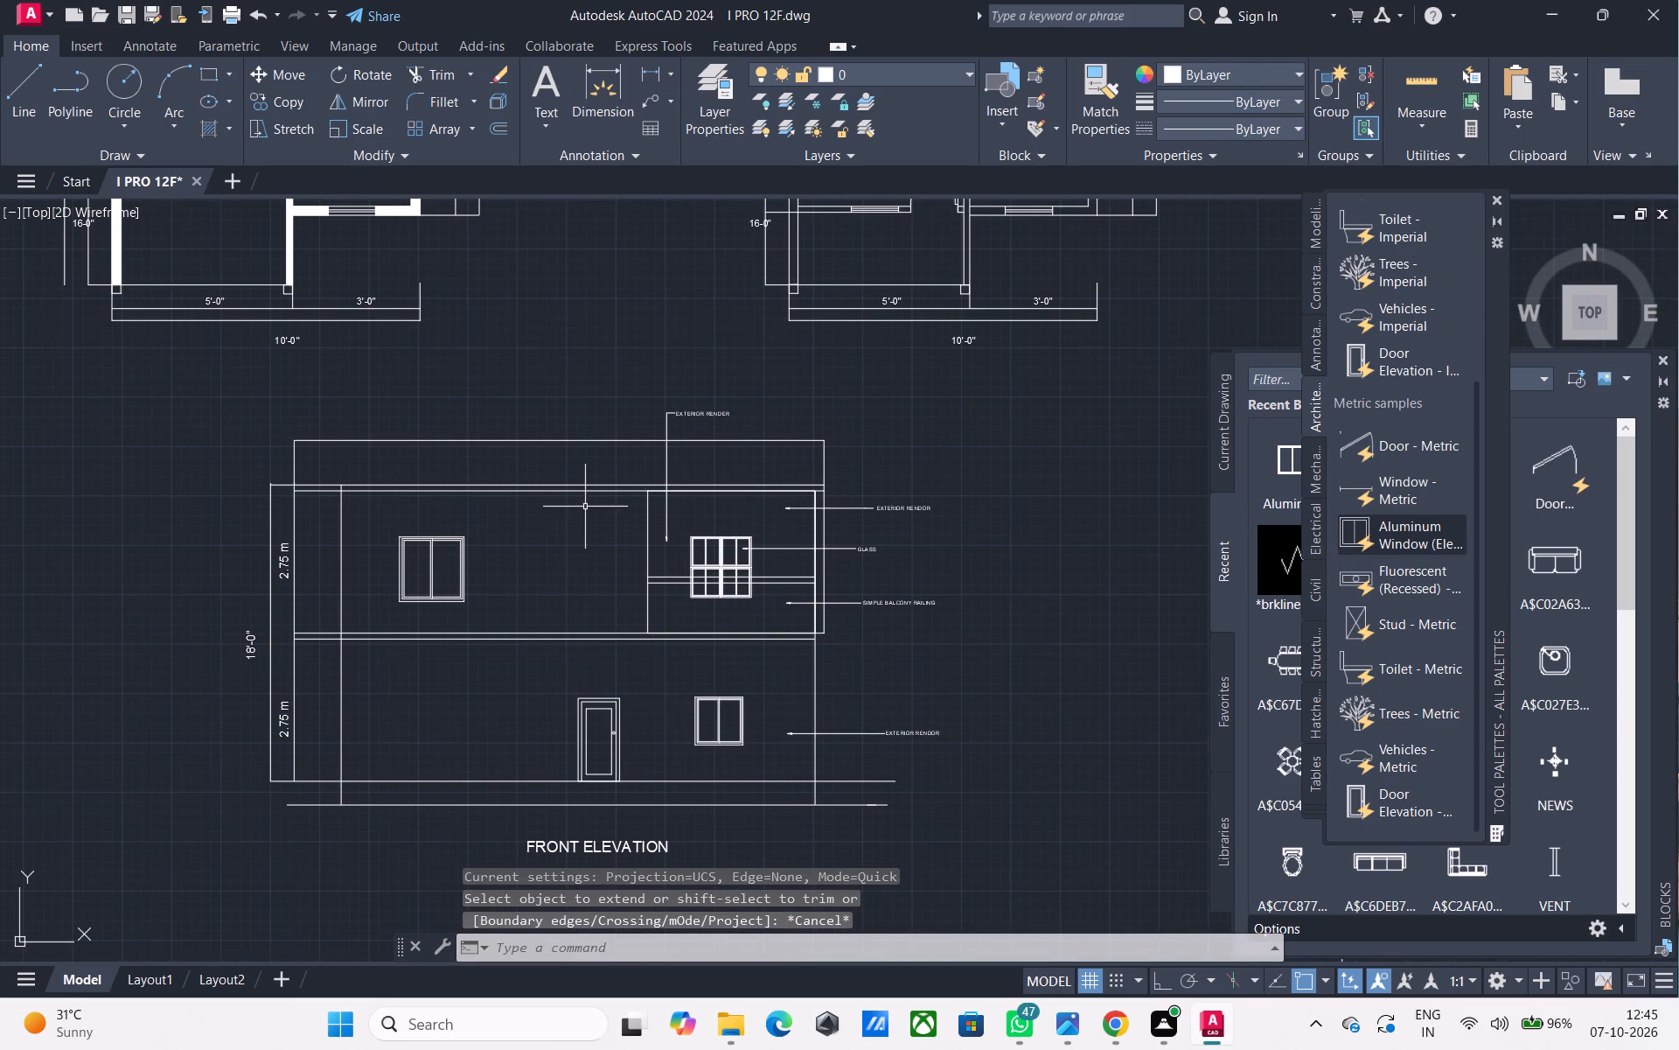
key(t)
key(space)
click(558, 422)
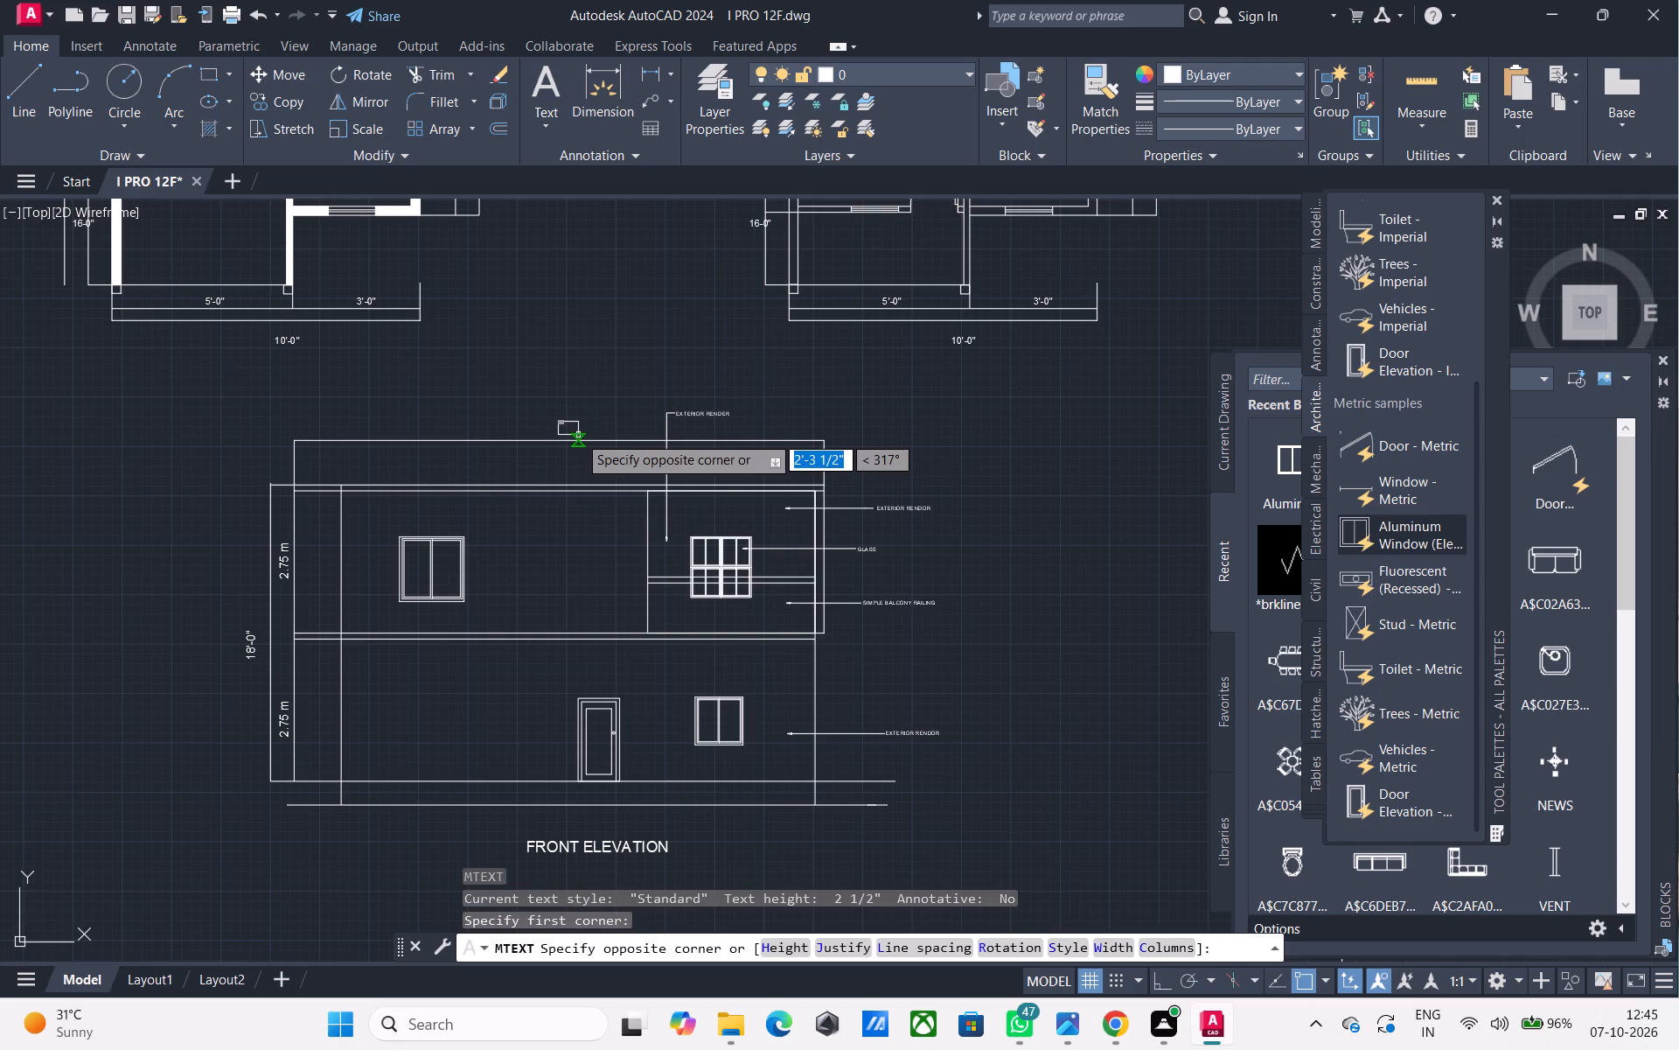
click(578, 435)
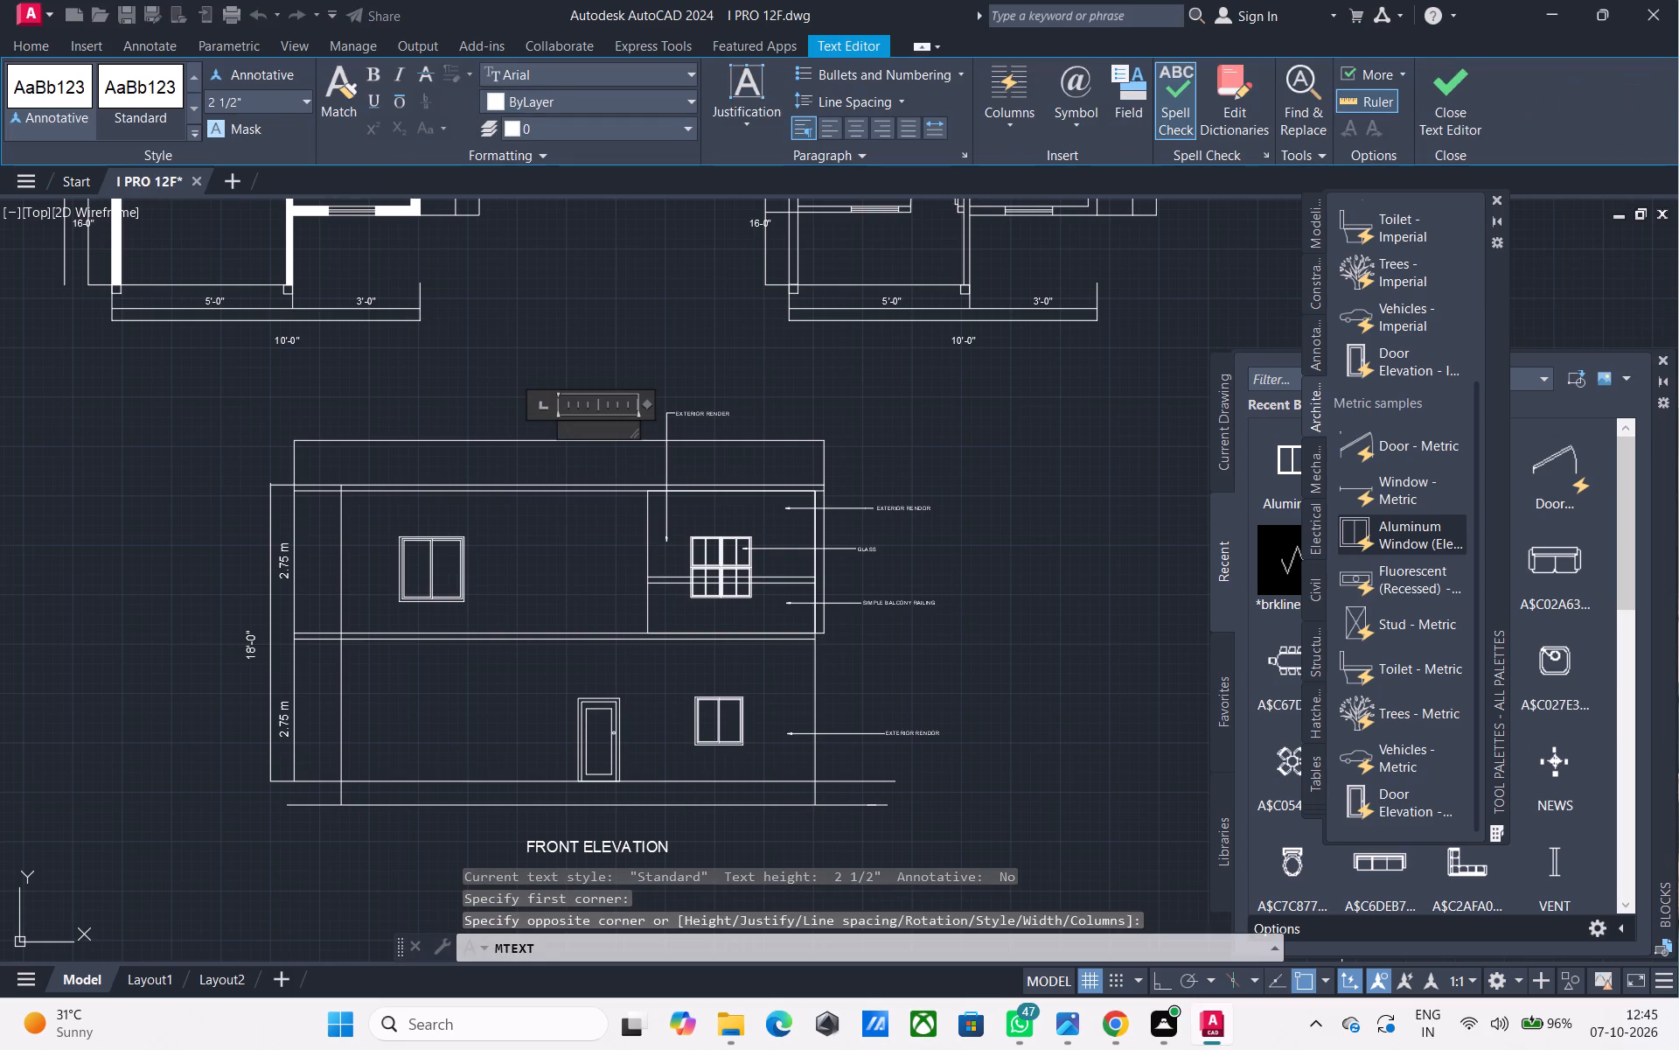
text(18')
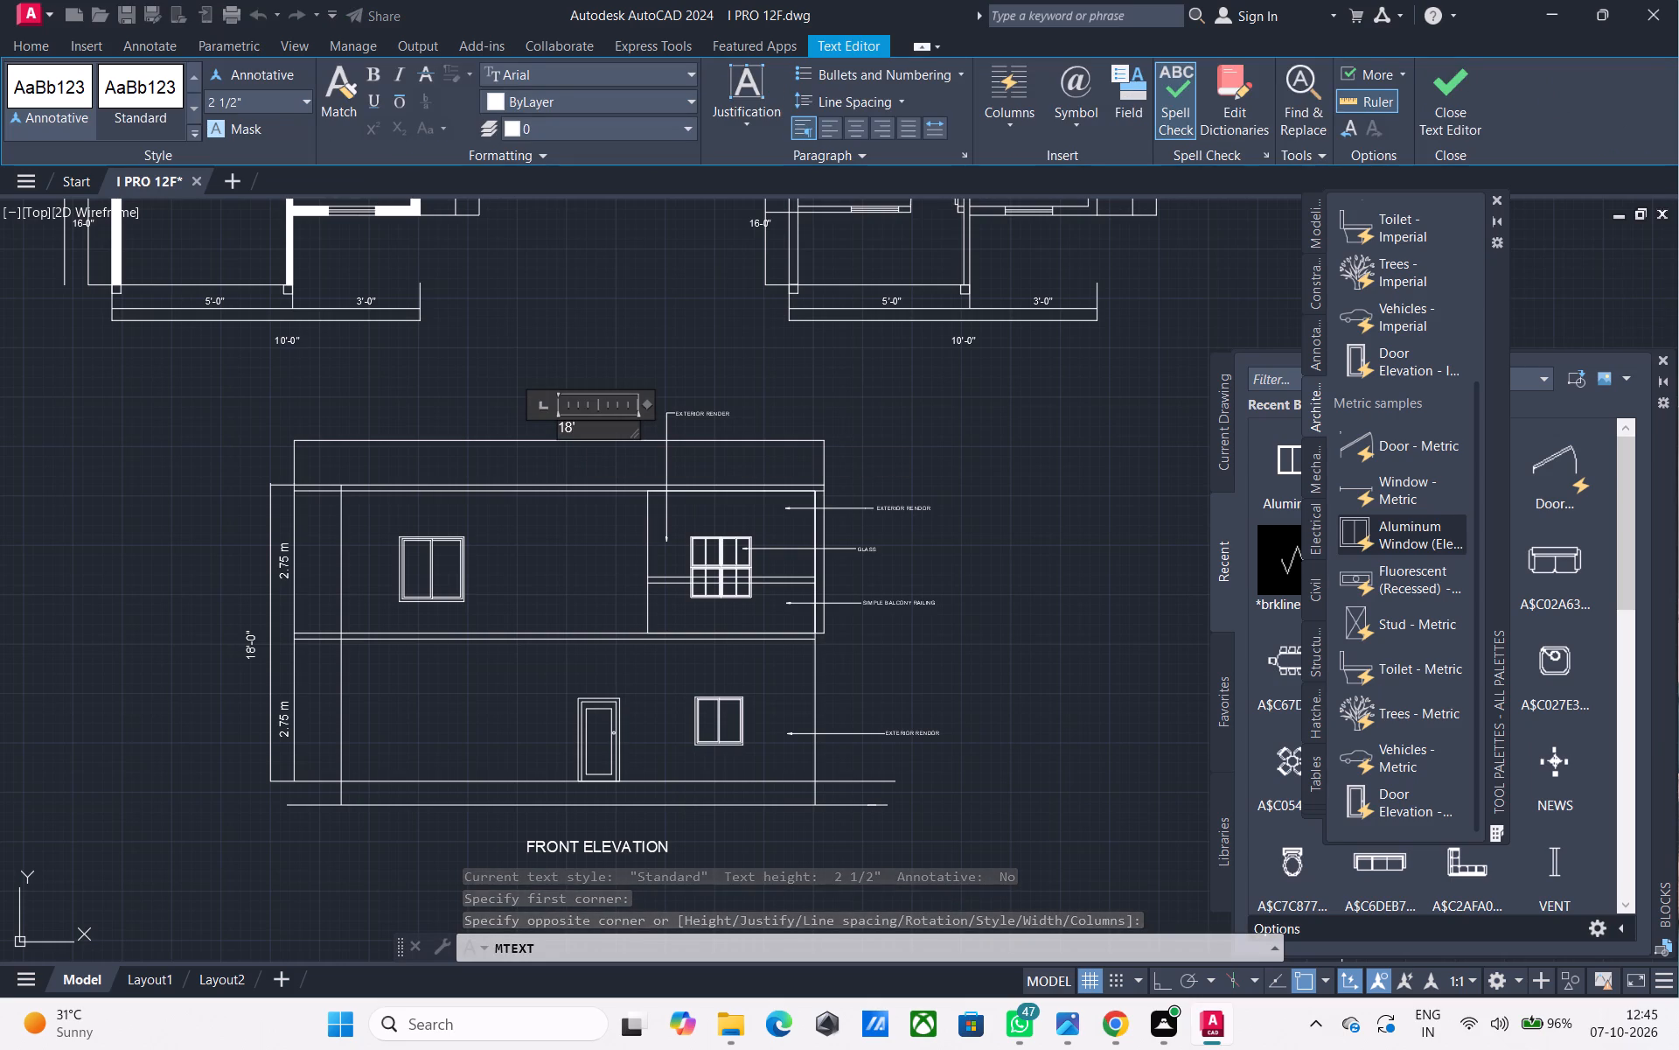
text(-")
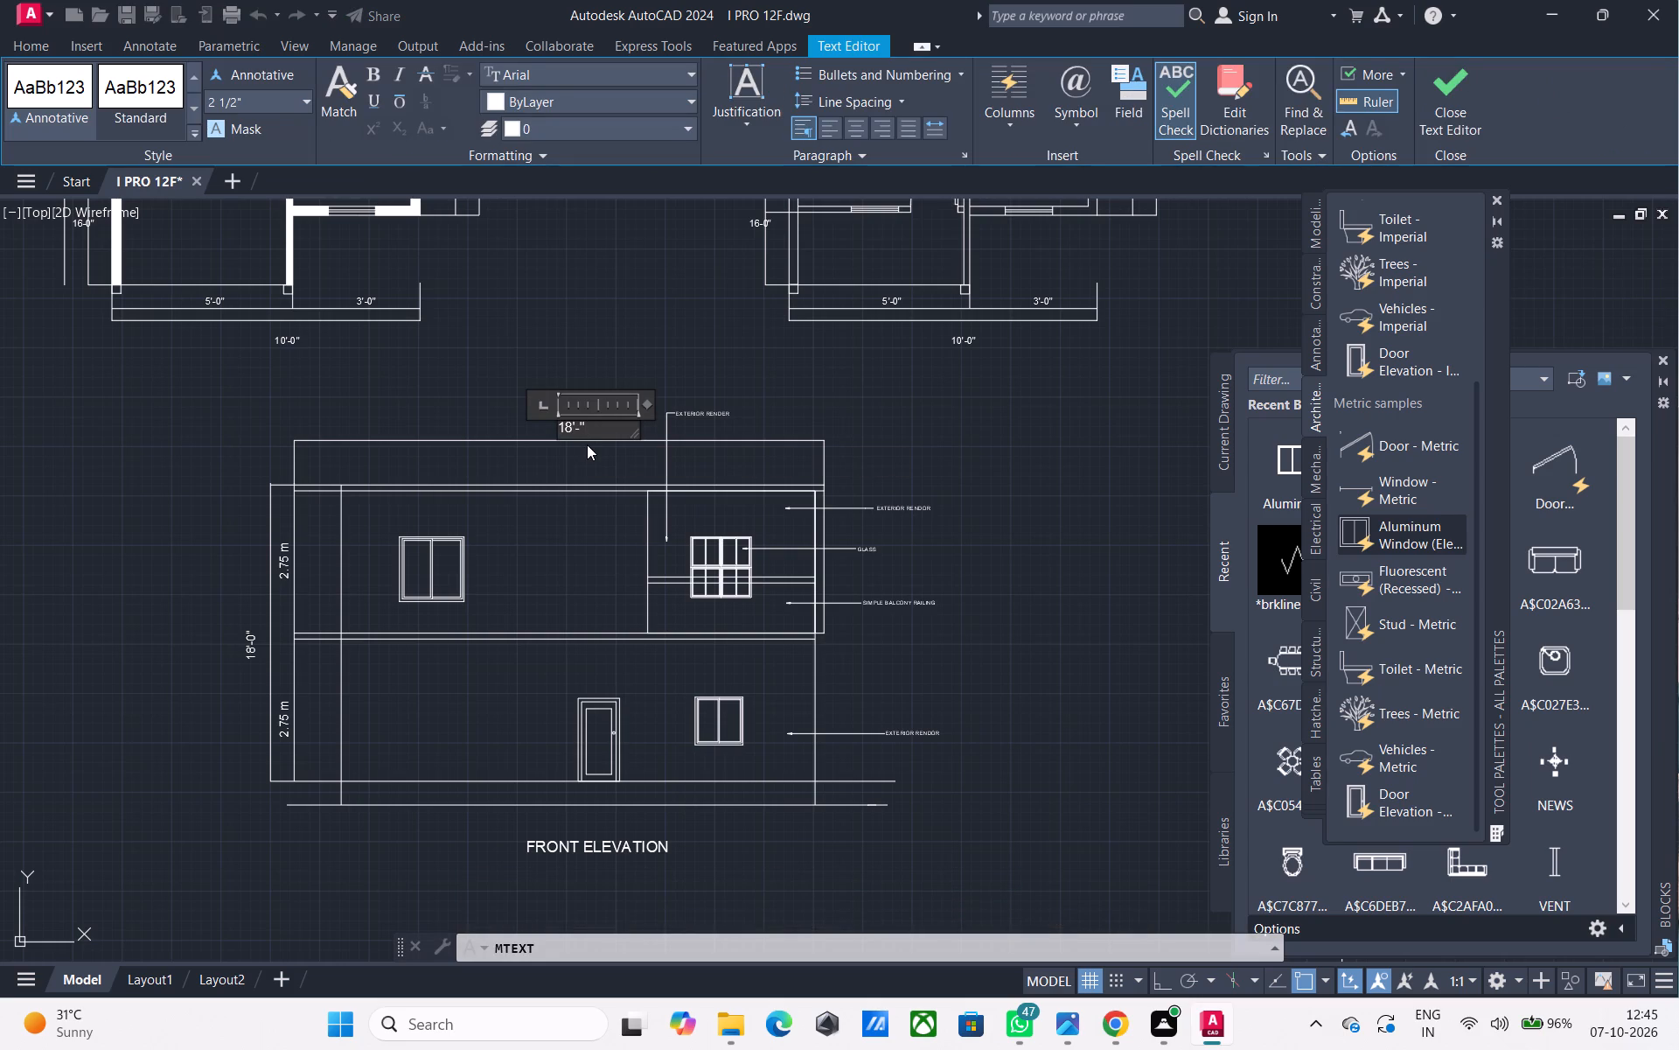
key(BackSpace)
text(0")
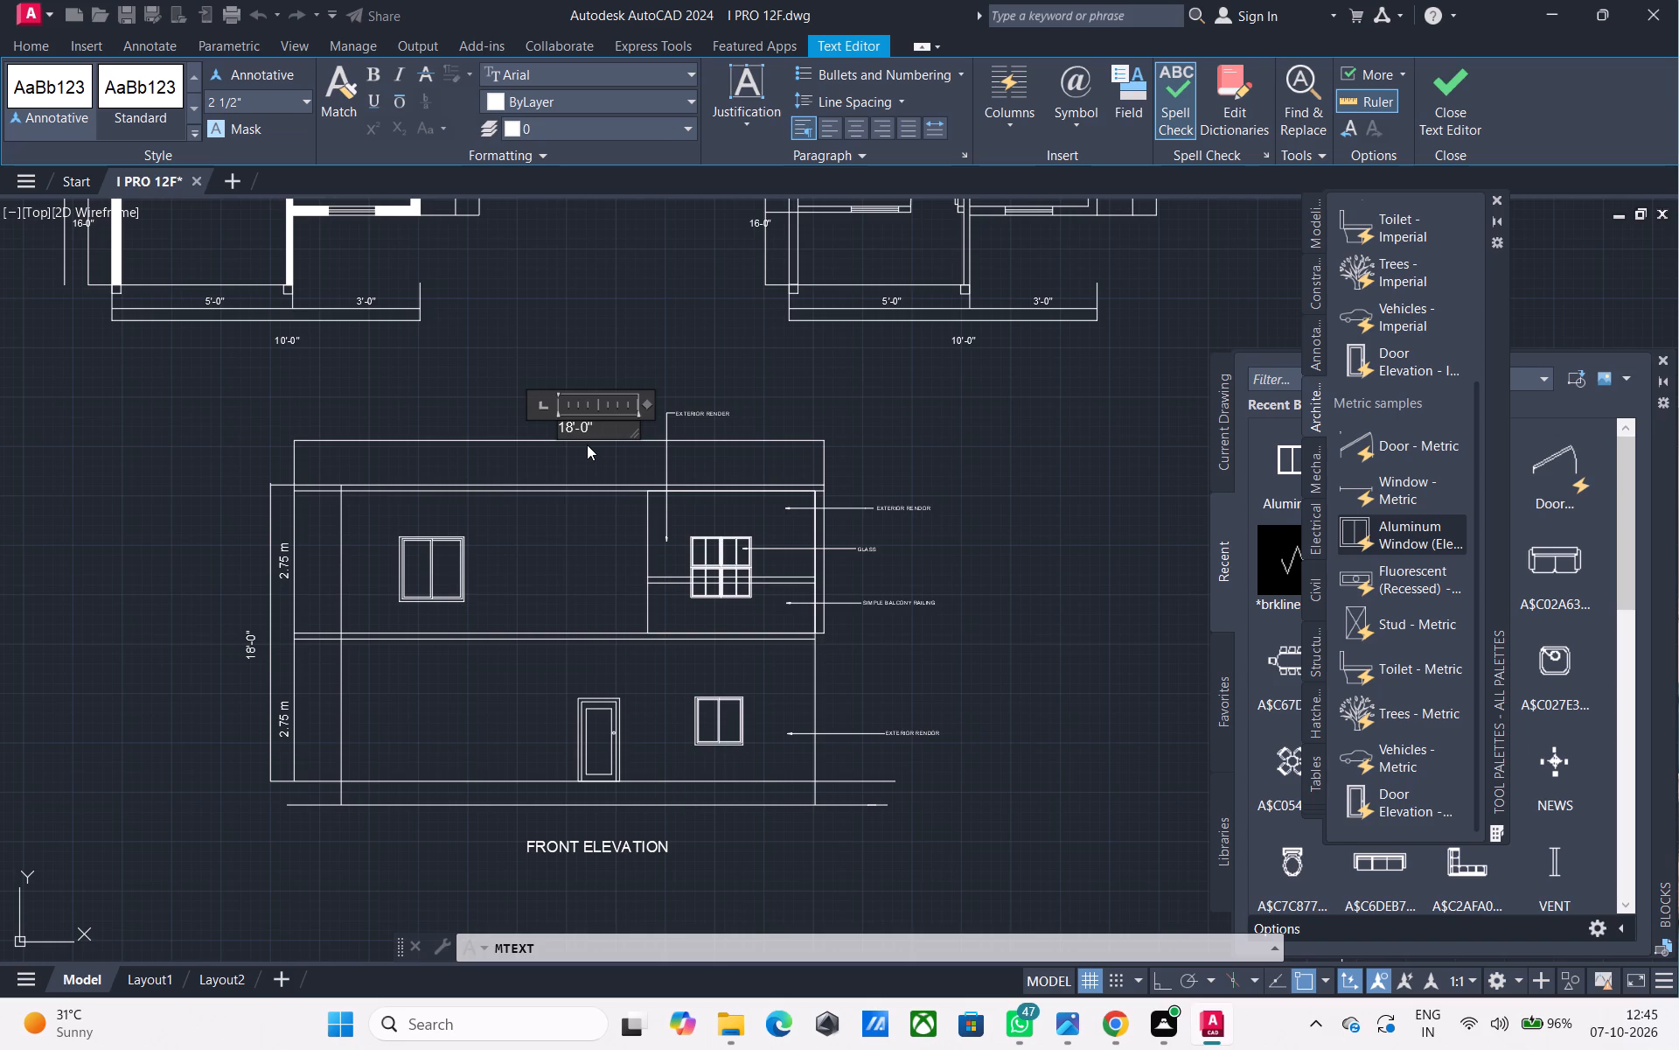
click(520, 387)
Scale up the 18'-0" label above the roof so it matches the other dimension labels.
click(581, 438)
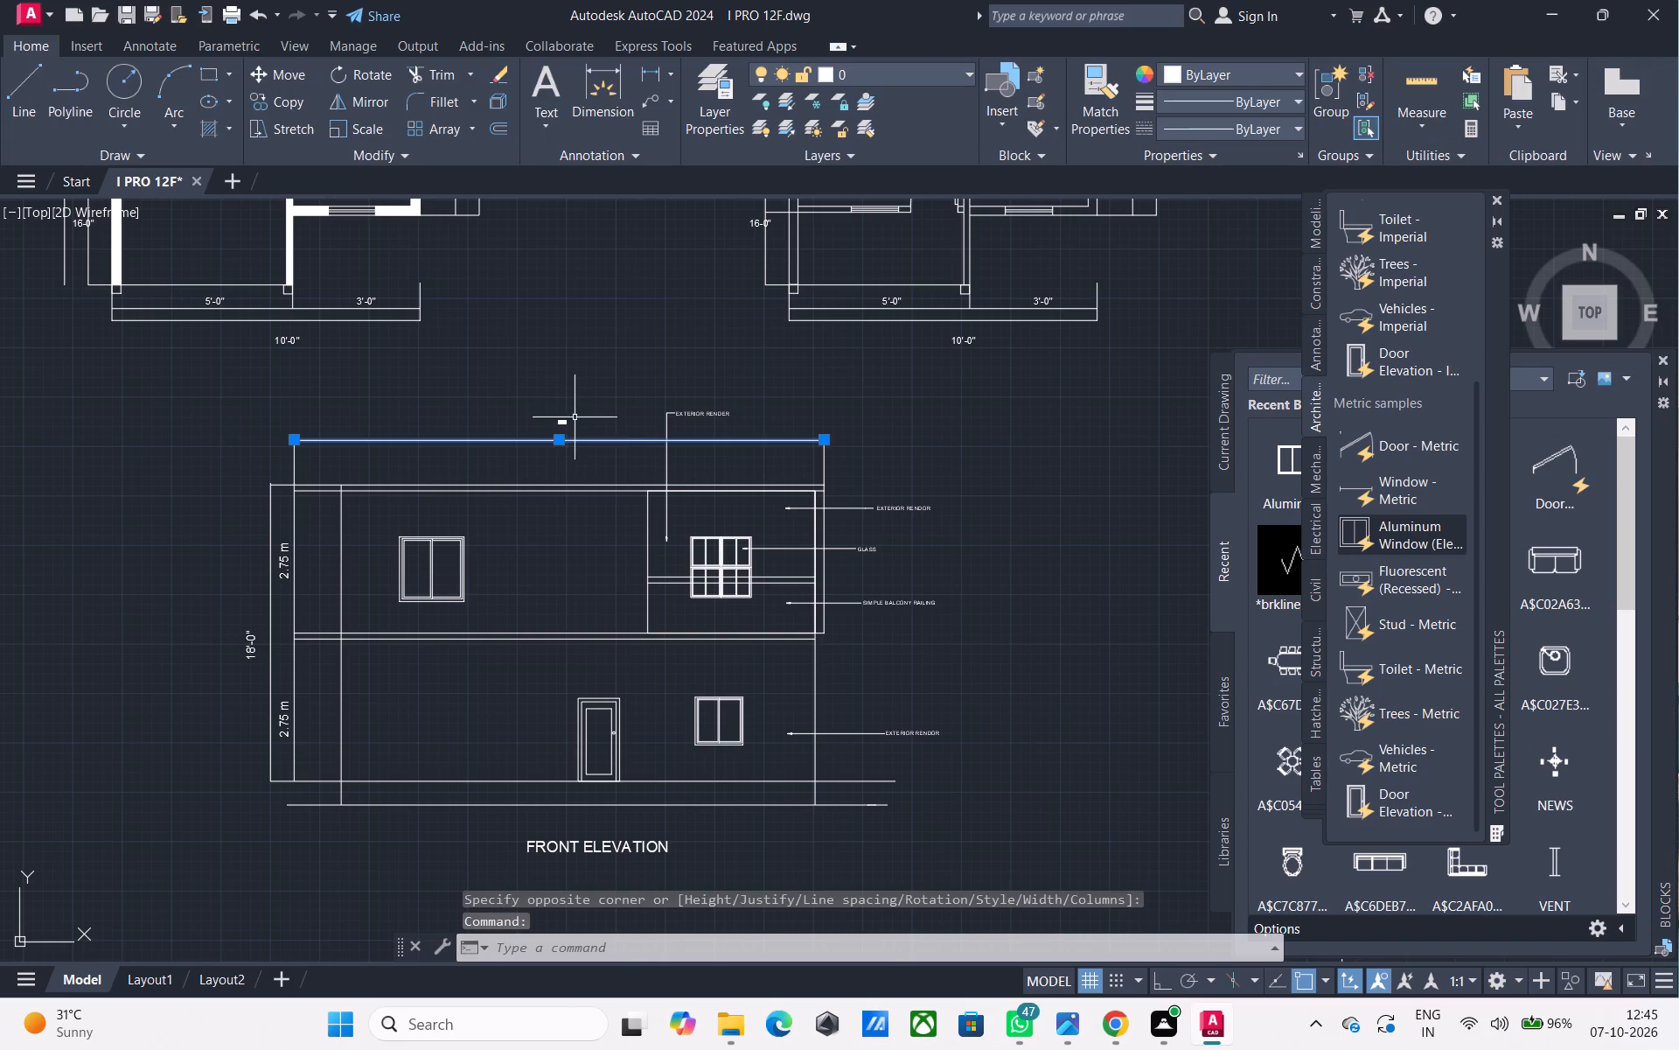
click(571, 411)
key(Escape)
key(Escape)
click(570, 428)
click(557, 404)
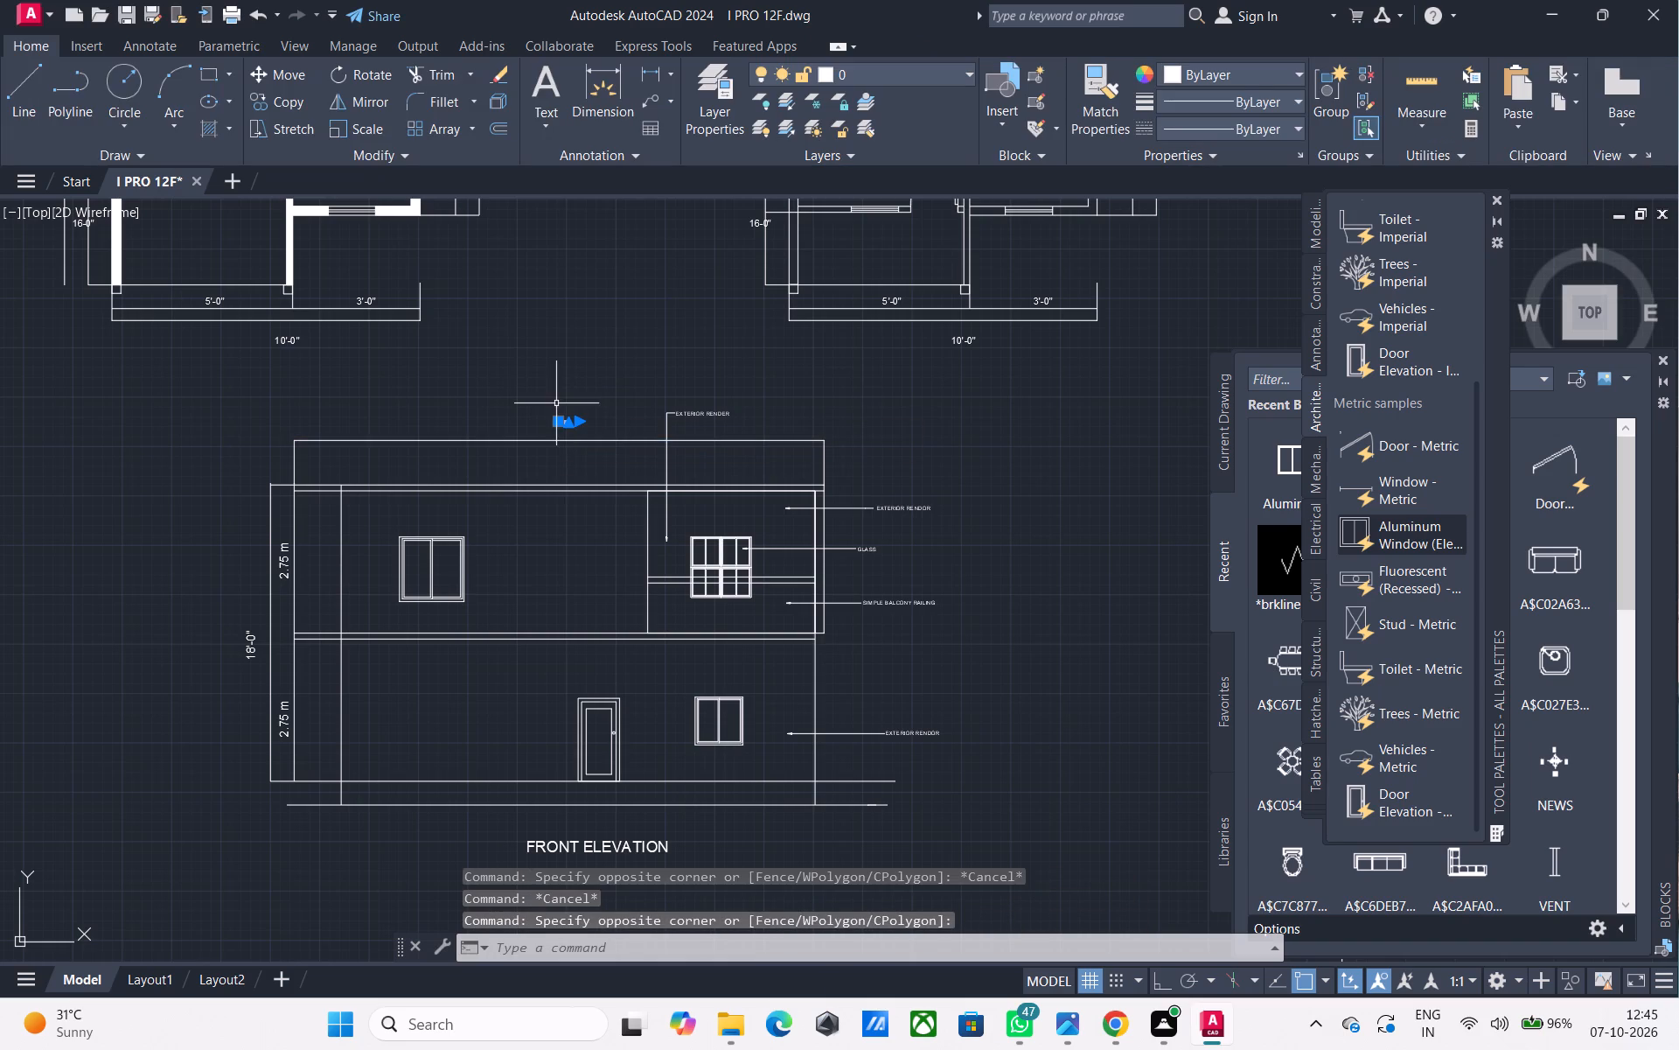
text(sc)
key(space)
scroll(561, 410, up, 2)
click(558, 443)
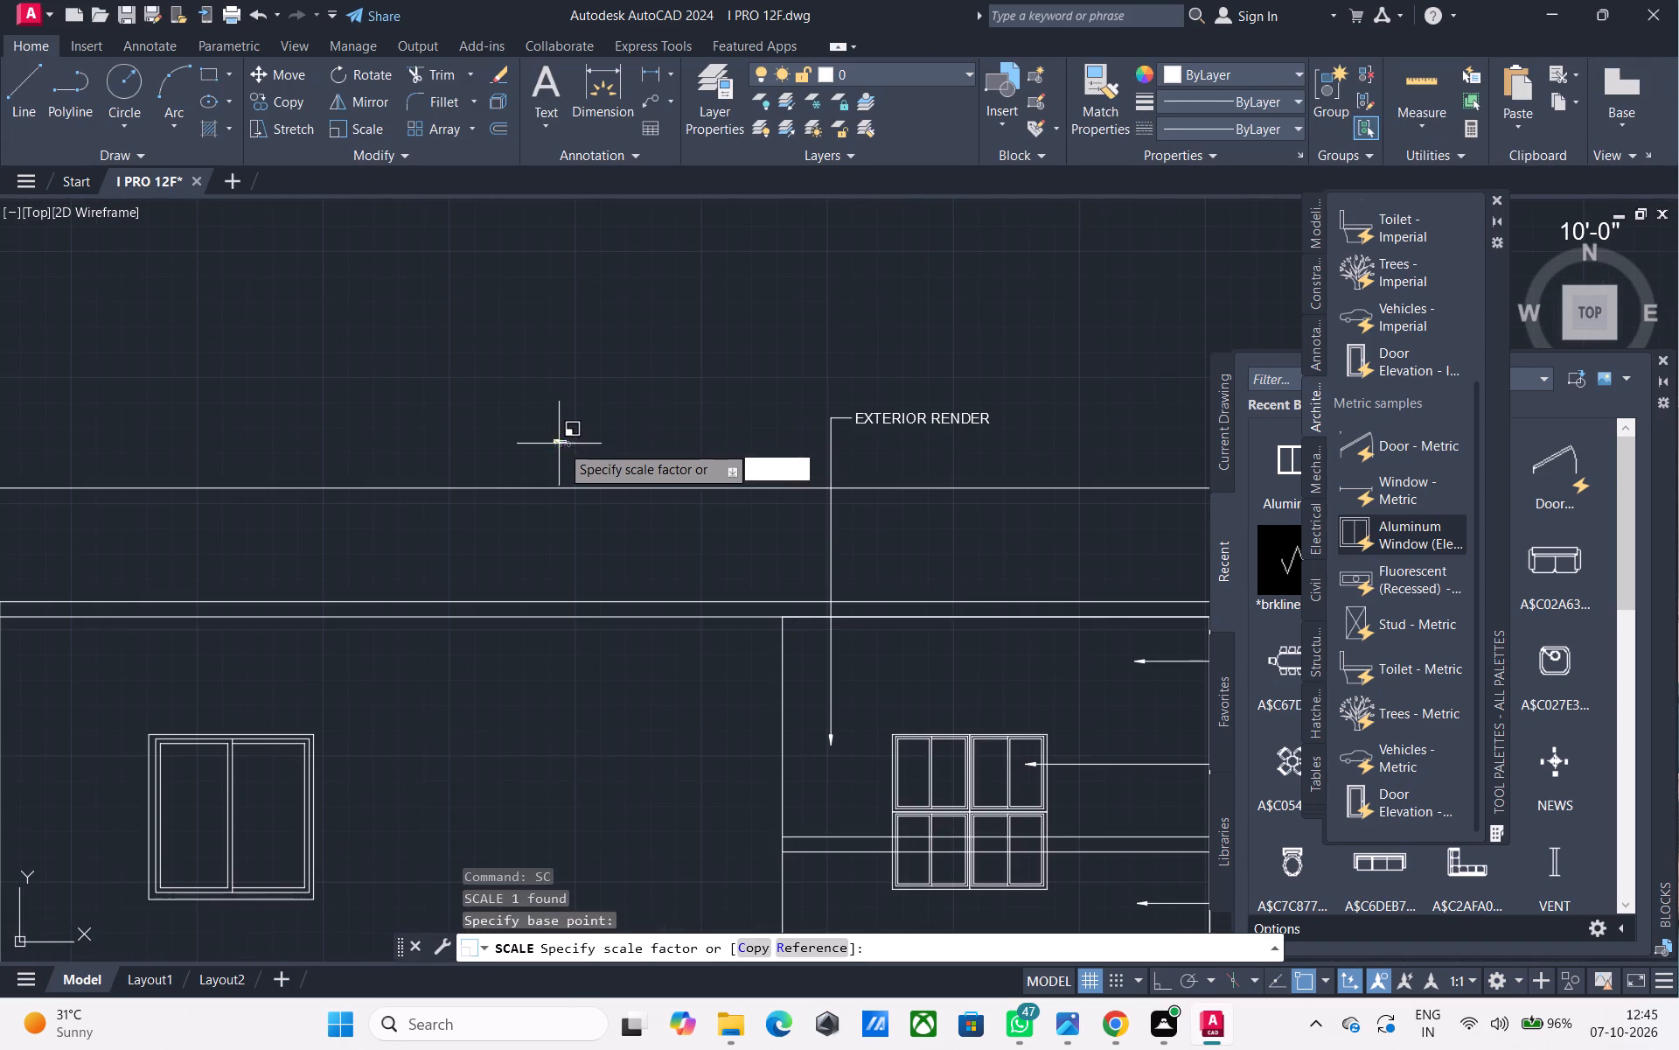
click(616, 479)
scroll(616, 479, down, 1)
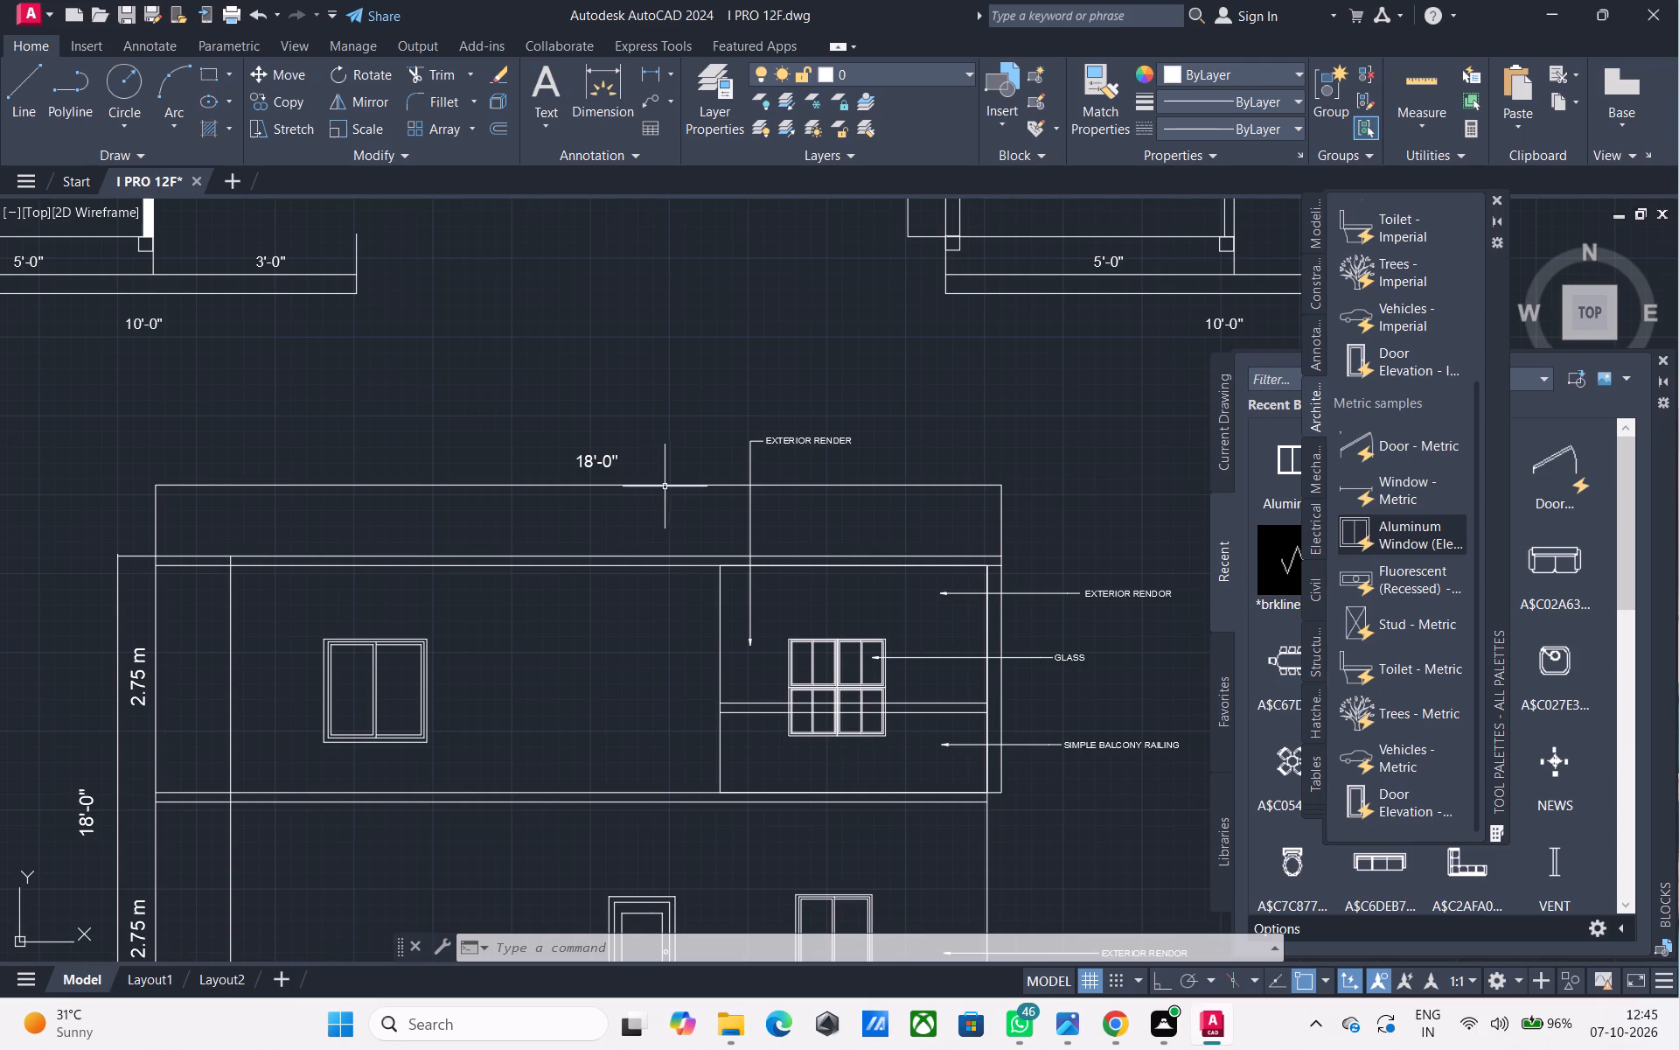
Save the drawing.
middle_drag(683, 533, 686, 589)
scroll(686, 585, down, 1)
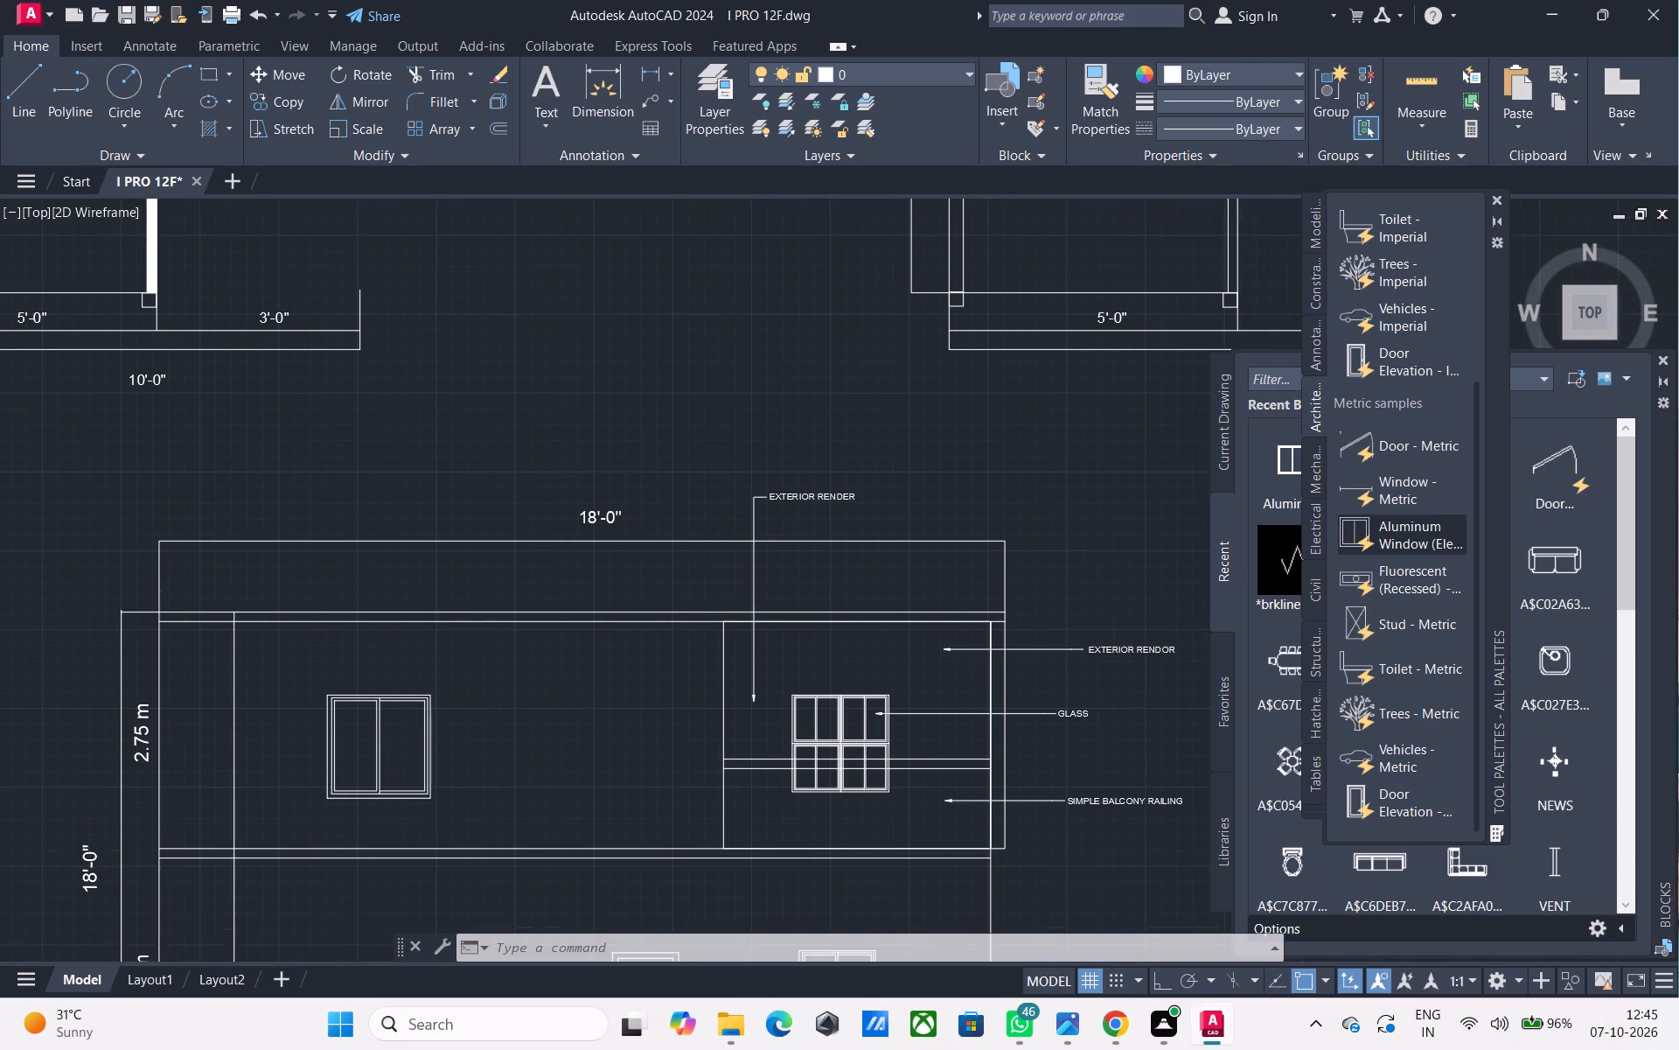
scroll(686, 585, down, 1)
middle_drag(686, 585, 679, 536)
scroll(665, 526, up, 2)
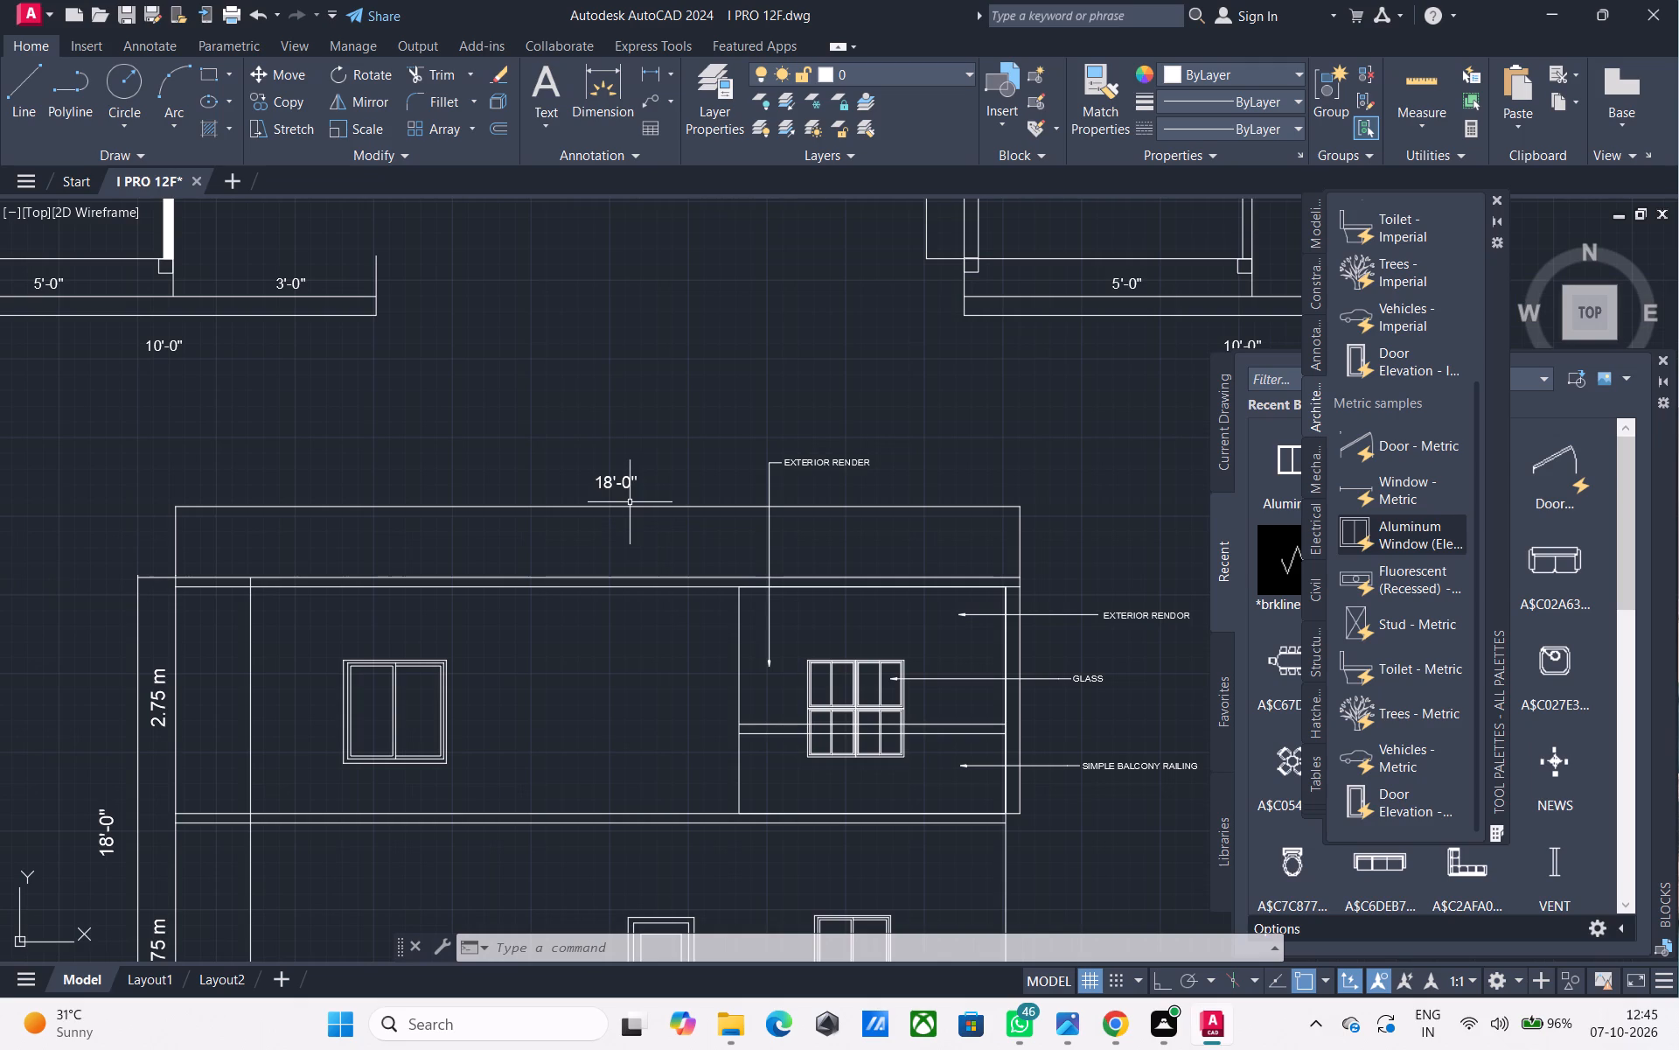
middle_drag(624, 496, 525, 454)
scroll(534, 463, down, 2)
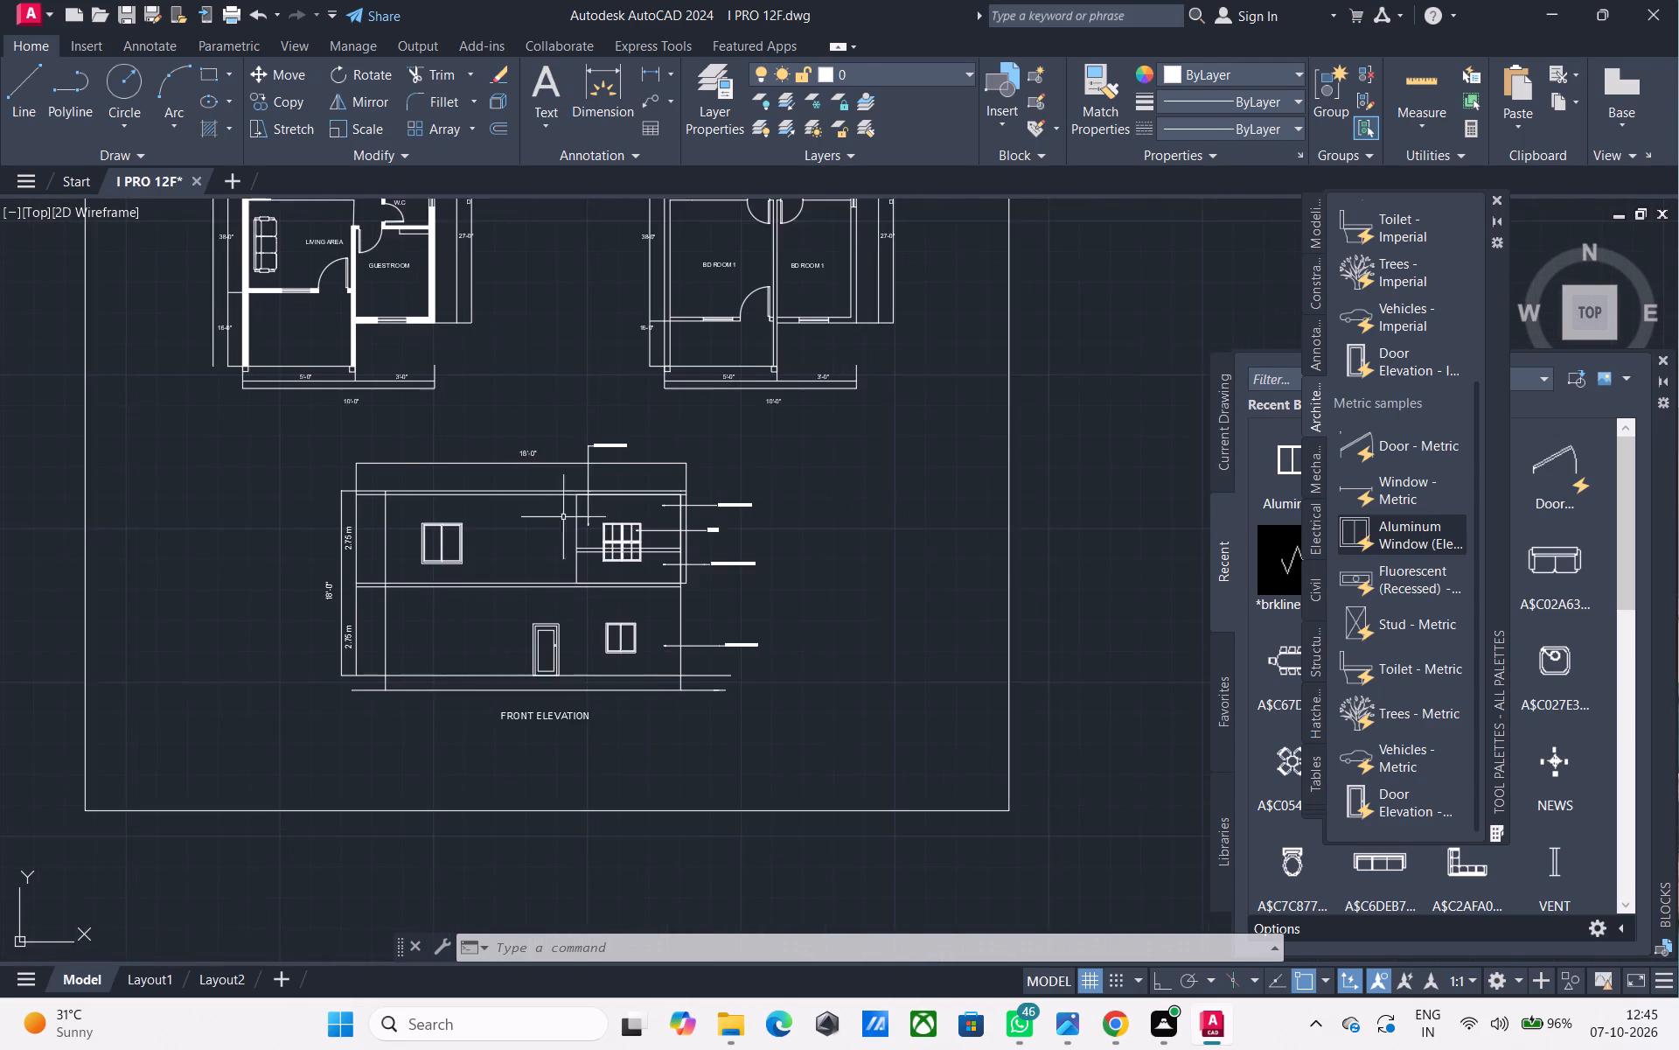
middle_drag(566, 528, 553, 484)
key(ctrl+s)
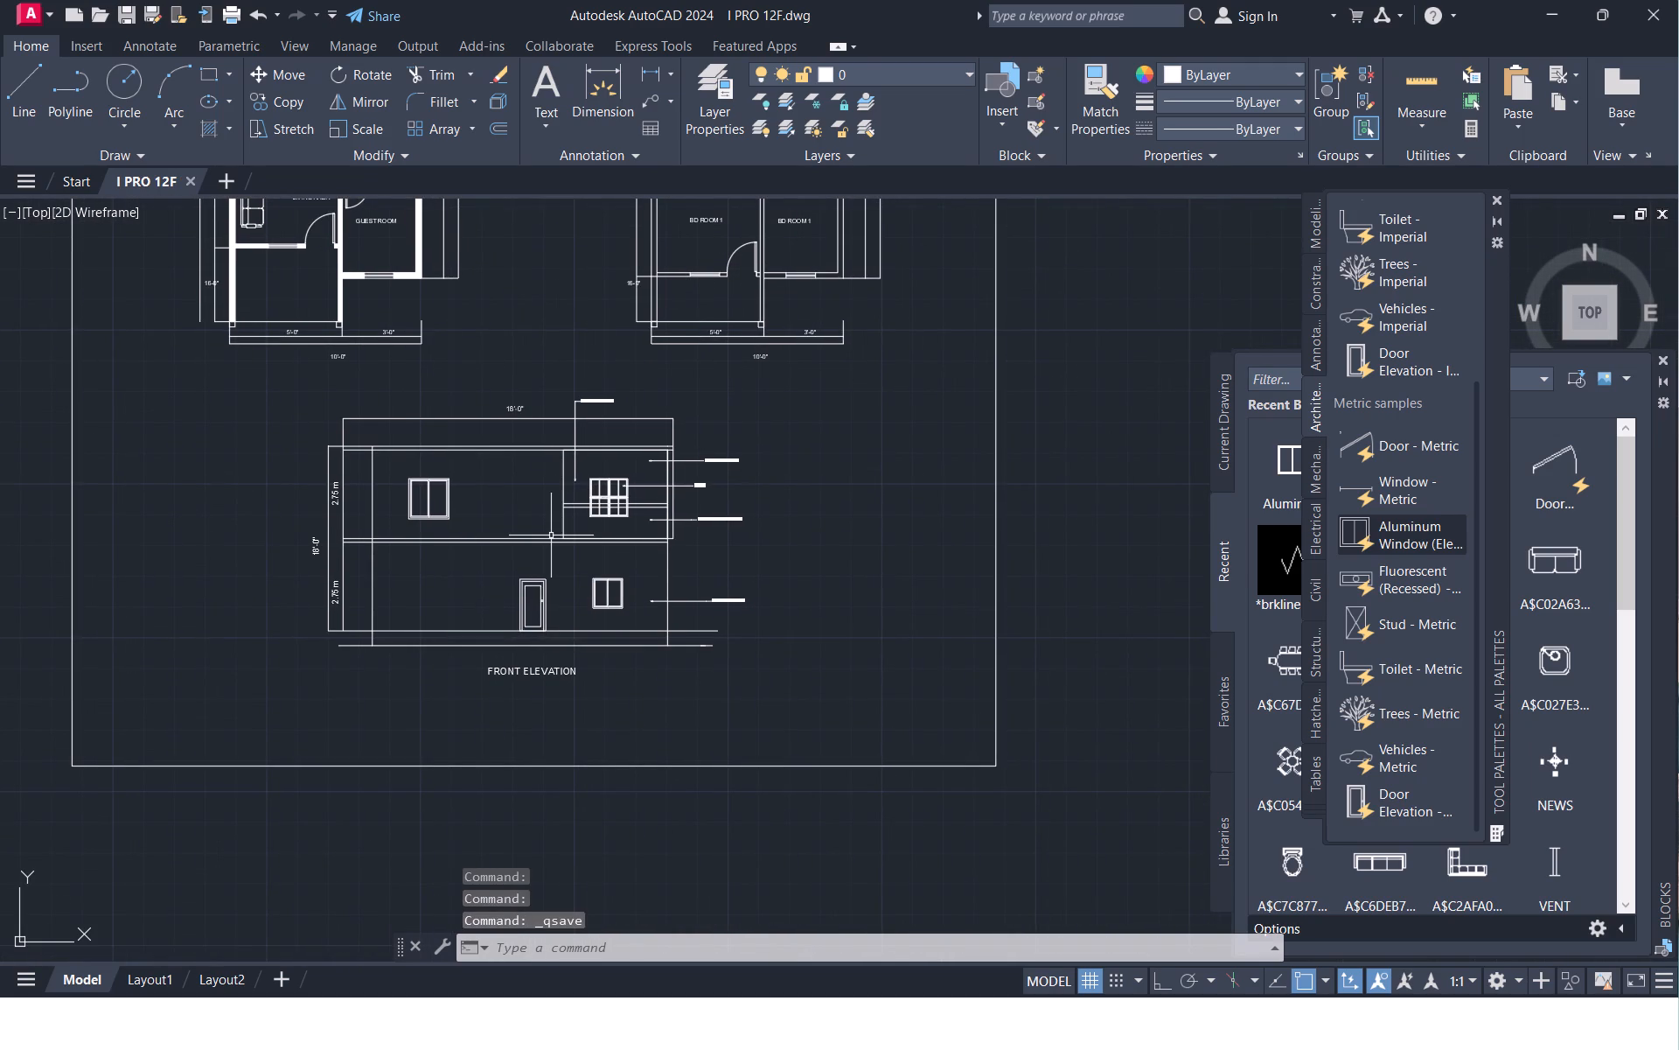
Draw a short 6" vertical line joining the two roof lines above the balcony's inner edge.
middle_drag(560, 595, 586, 573)
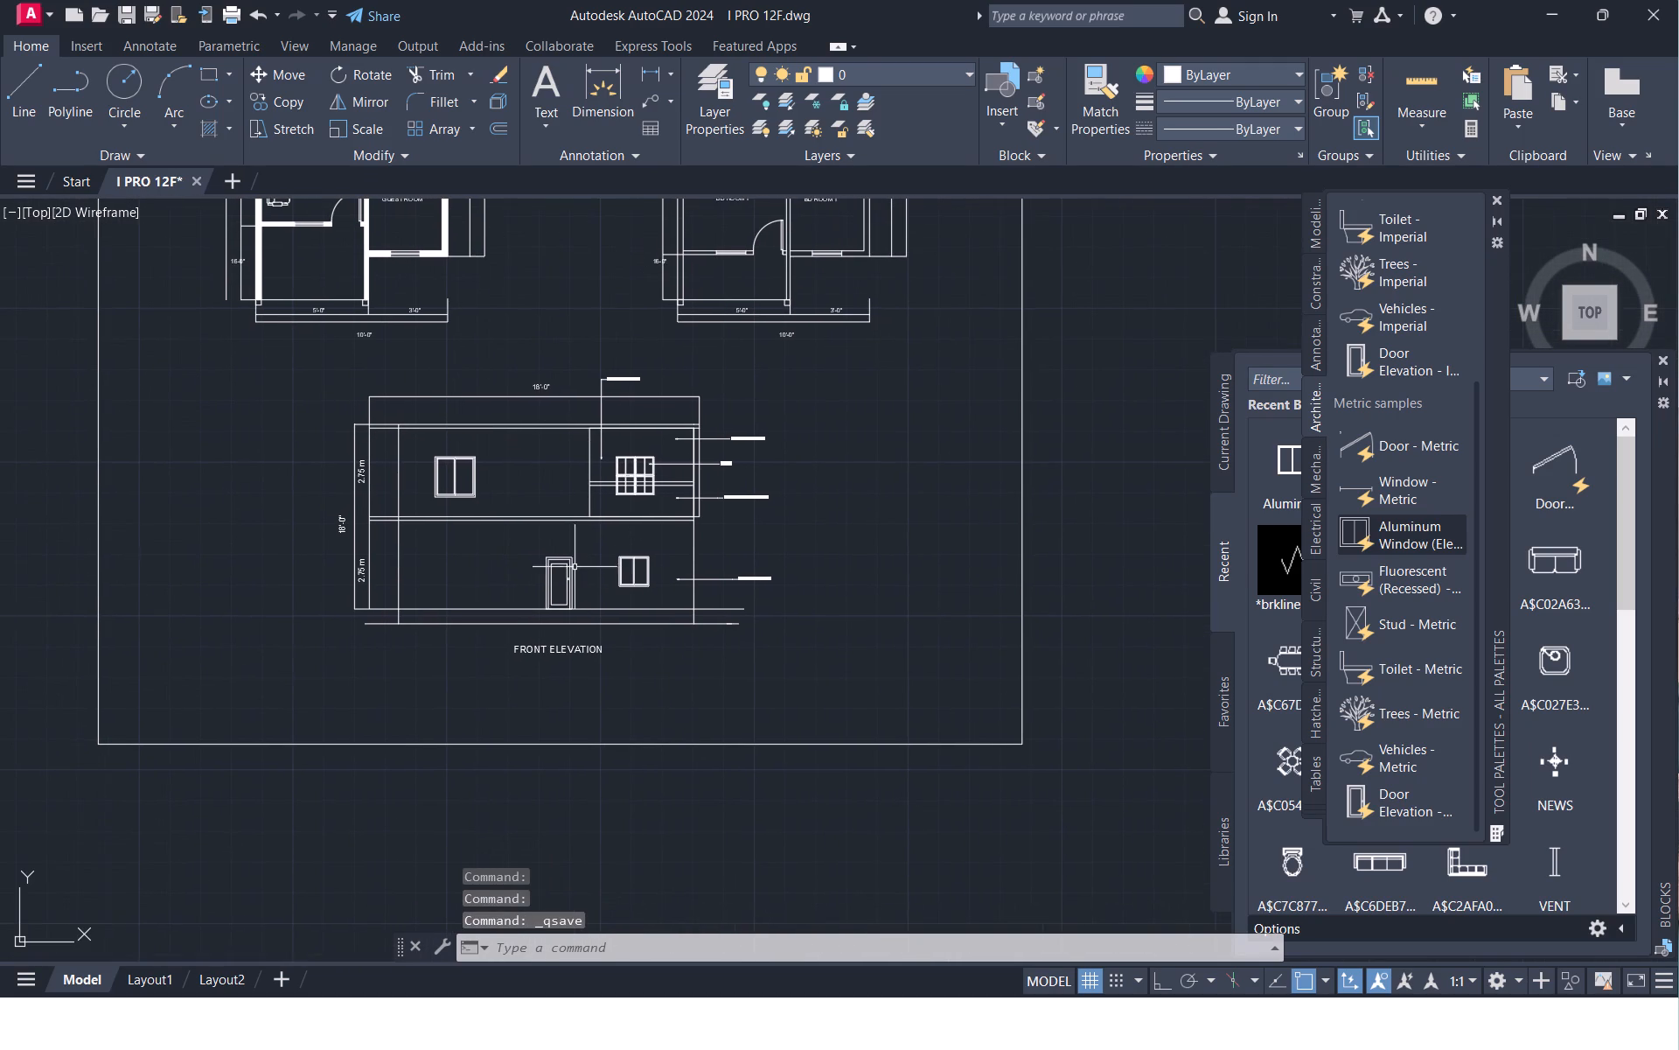
middle_drag(567, 553, 564, 618)
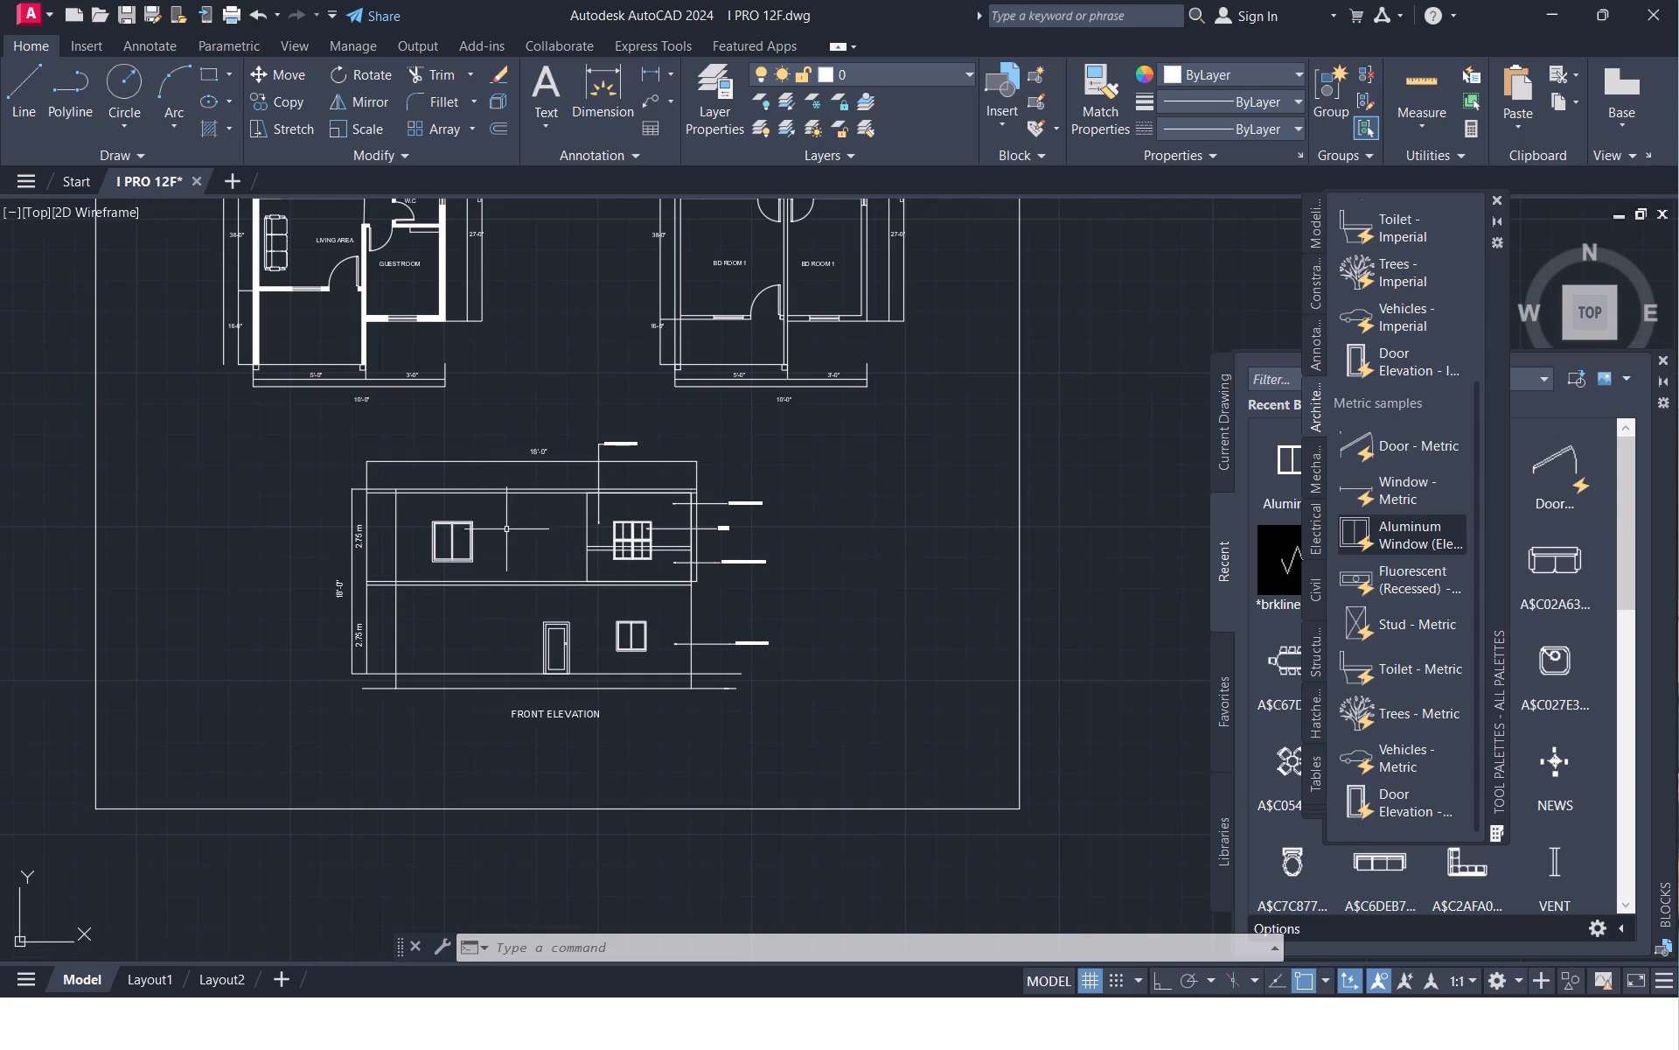
scroll(527, 506, up, 2)
middle_drag(664, 477, 651, 468)
scroll(712, 460, up, 2)
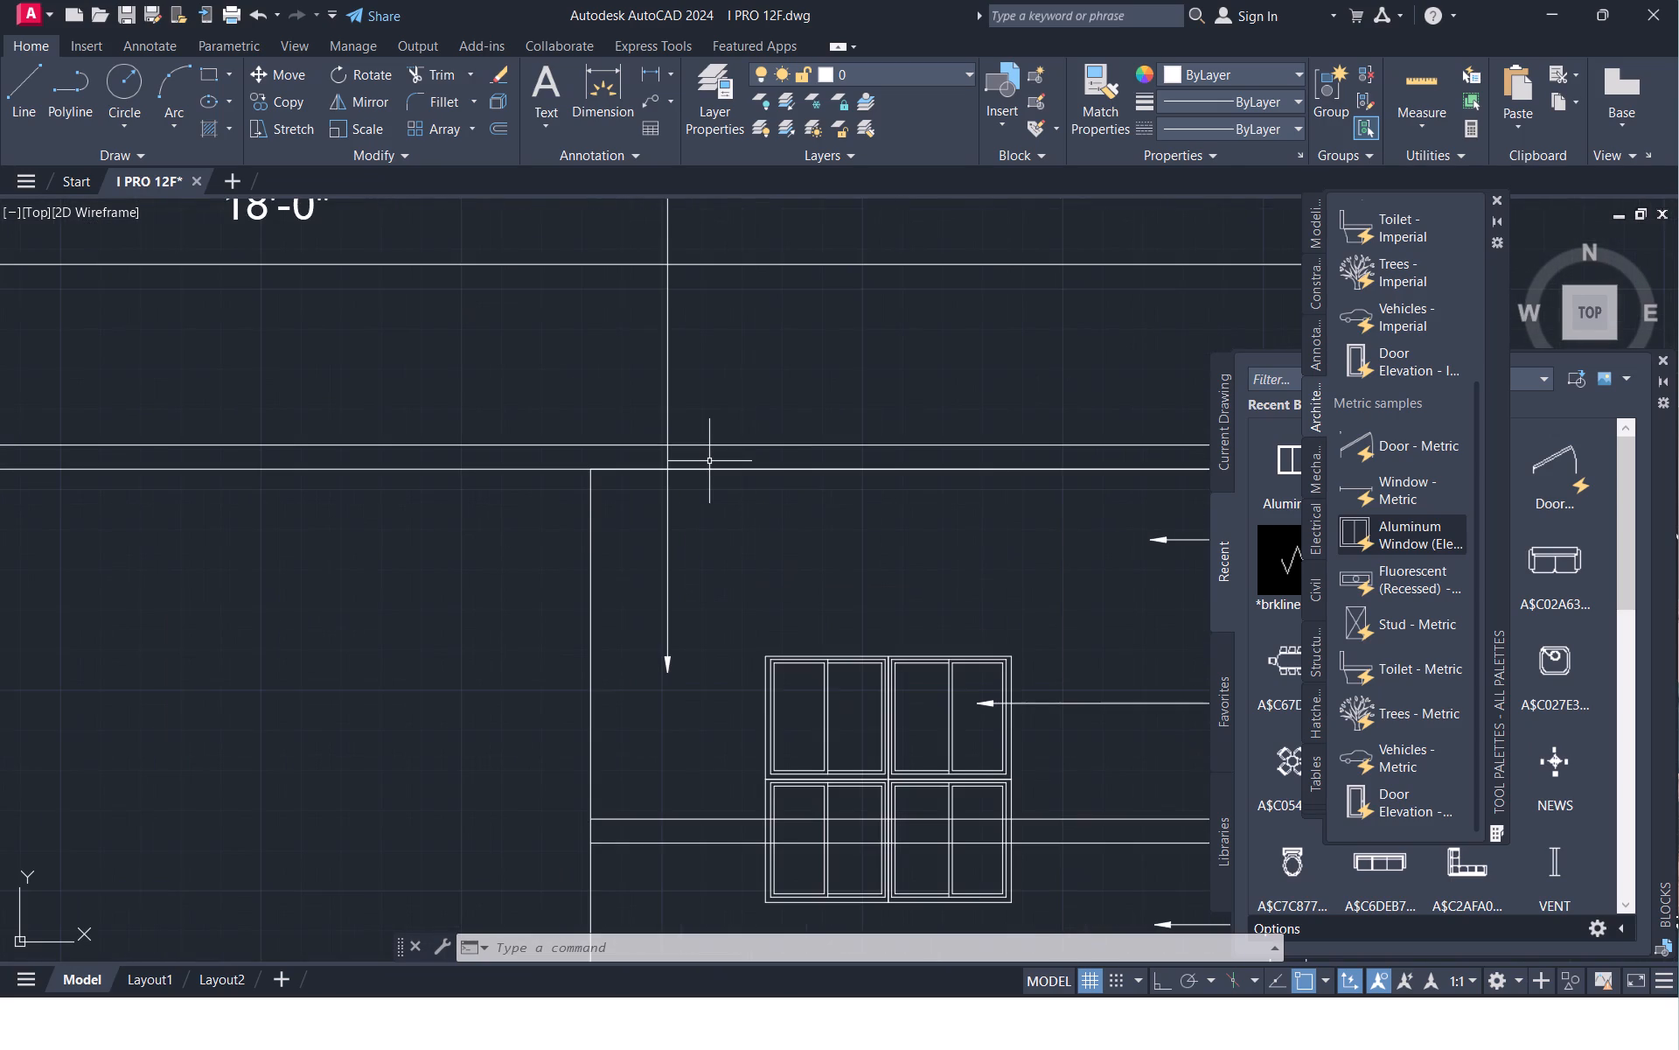
text(l)
key(space)
click(596, 469)
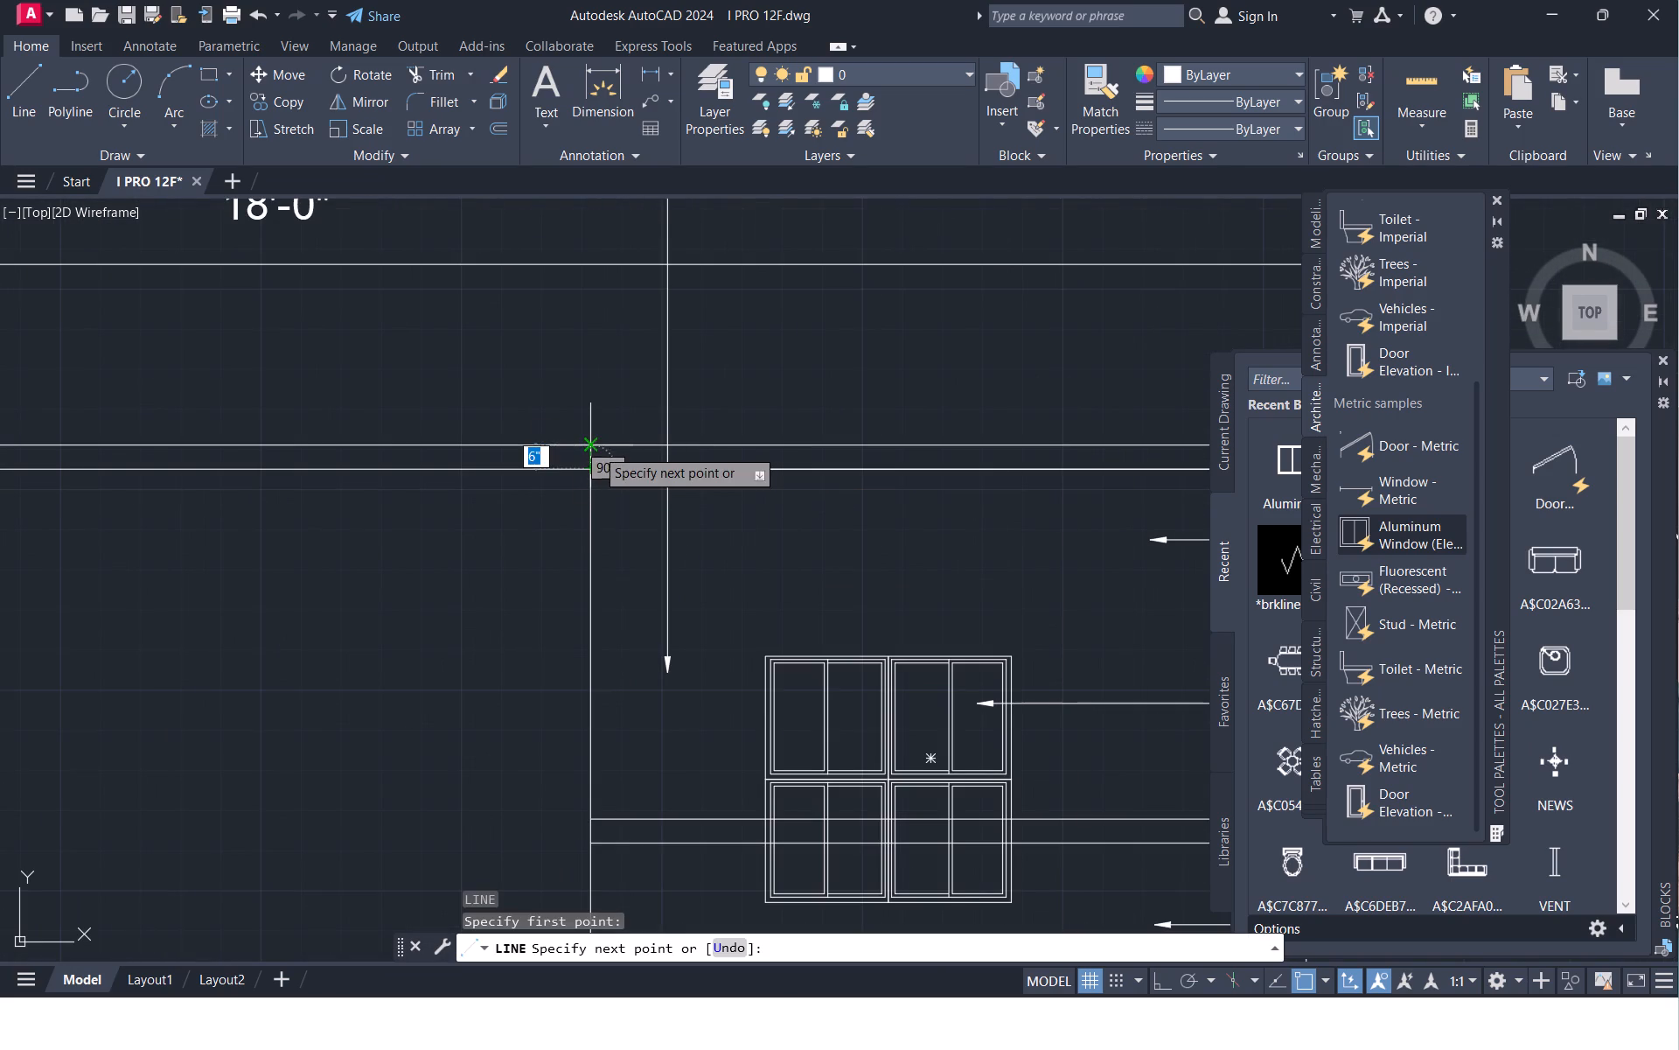
click(596, 448)
key(space)
Save the drawing again.
scroll(596, 448, down, 3)
middle_drag(597, 465, 599, 453)
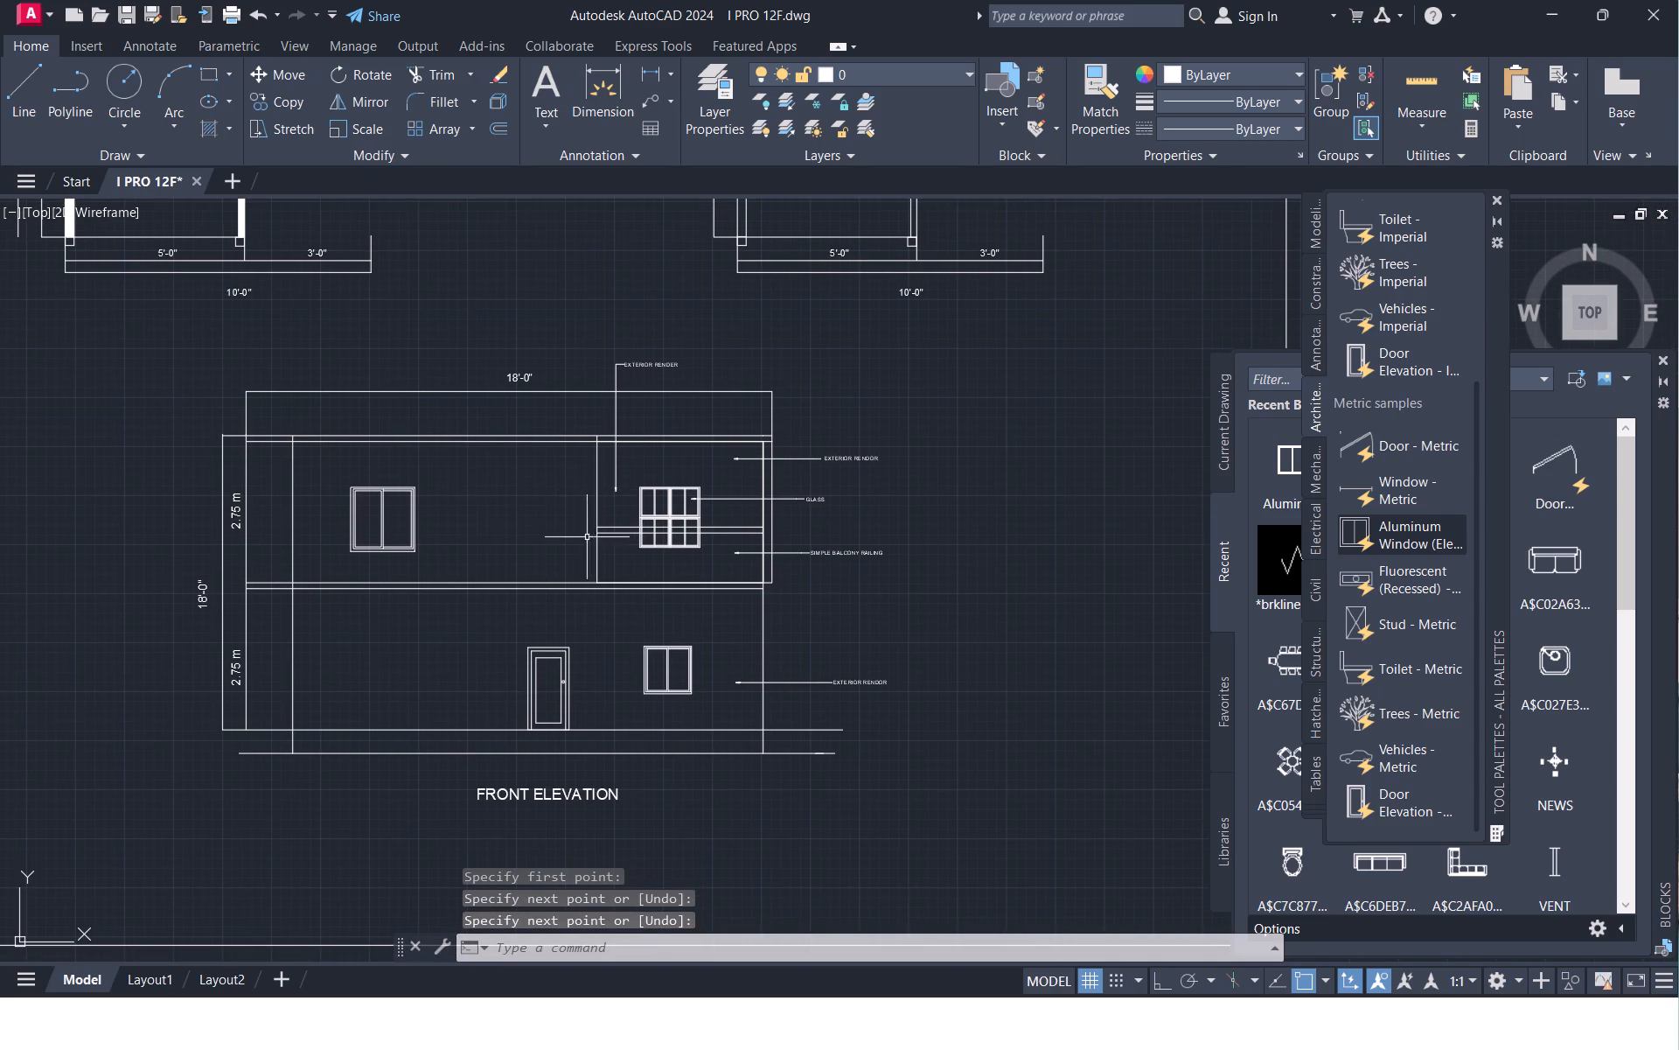
scroll(571, 547, down, 1)
middle_drag(567, 547, 498, 591)
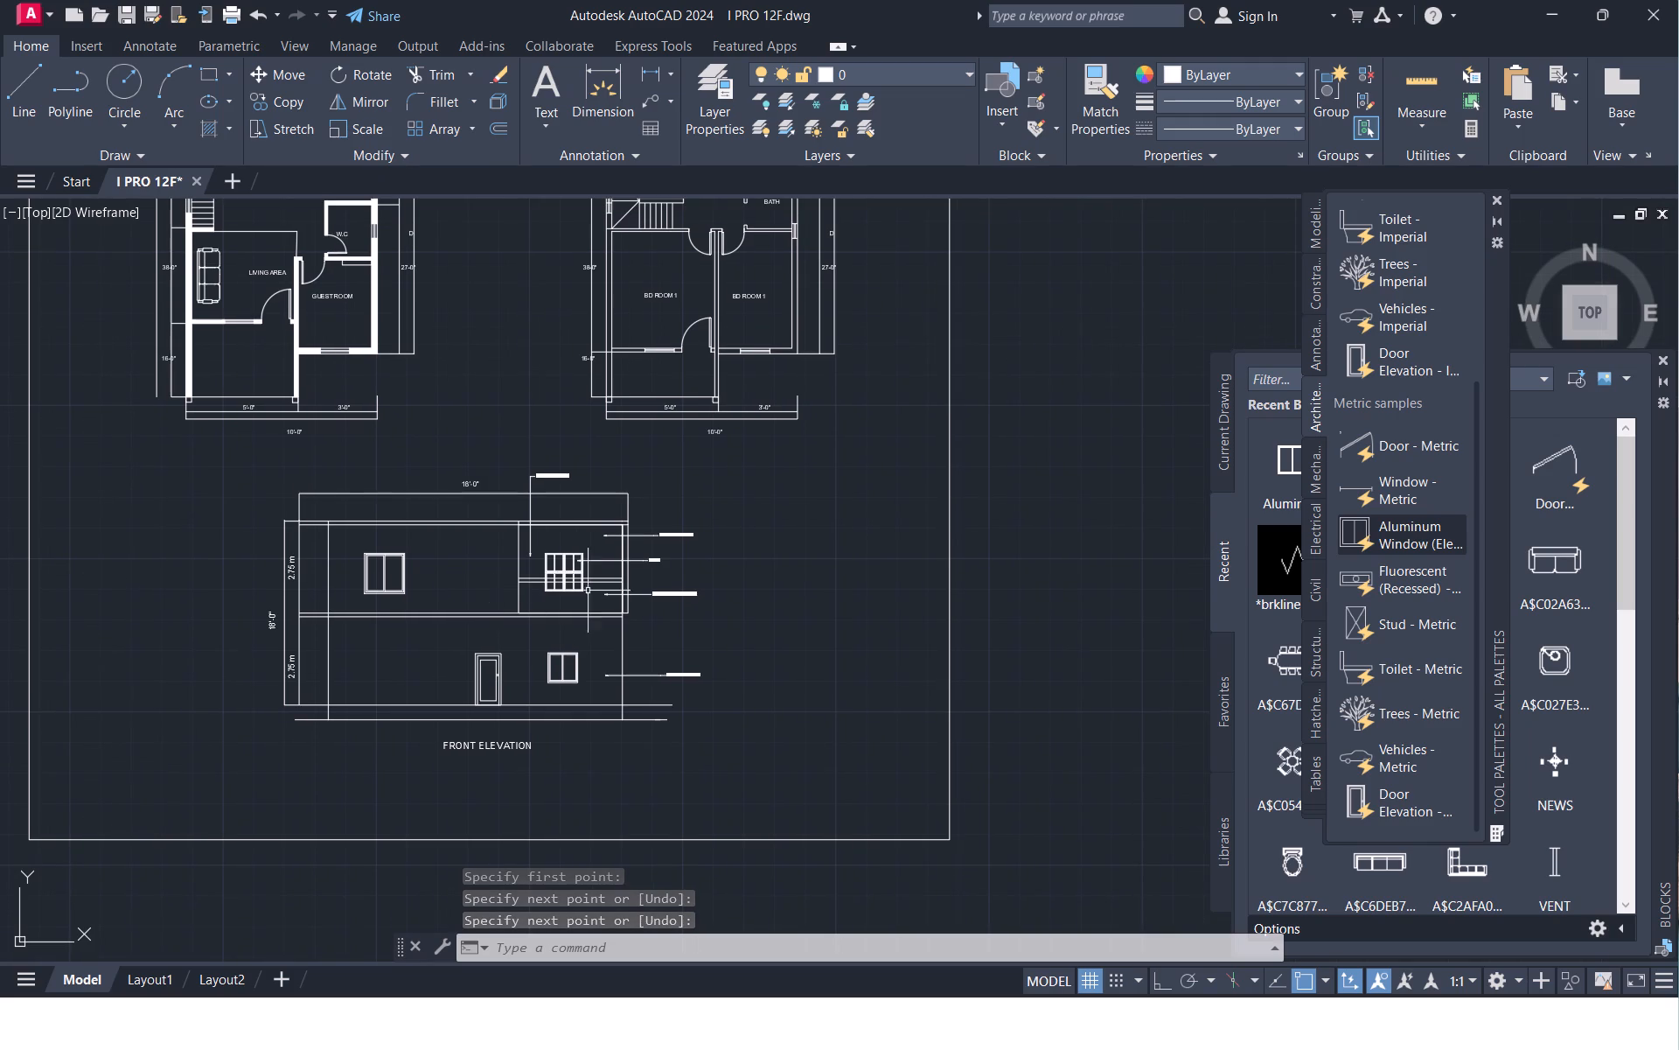
middle_drag(644, 595, 648, 618)
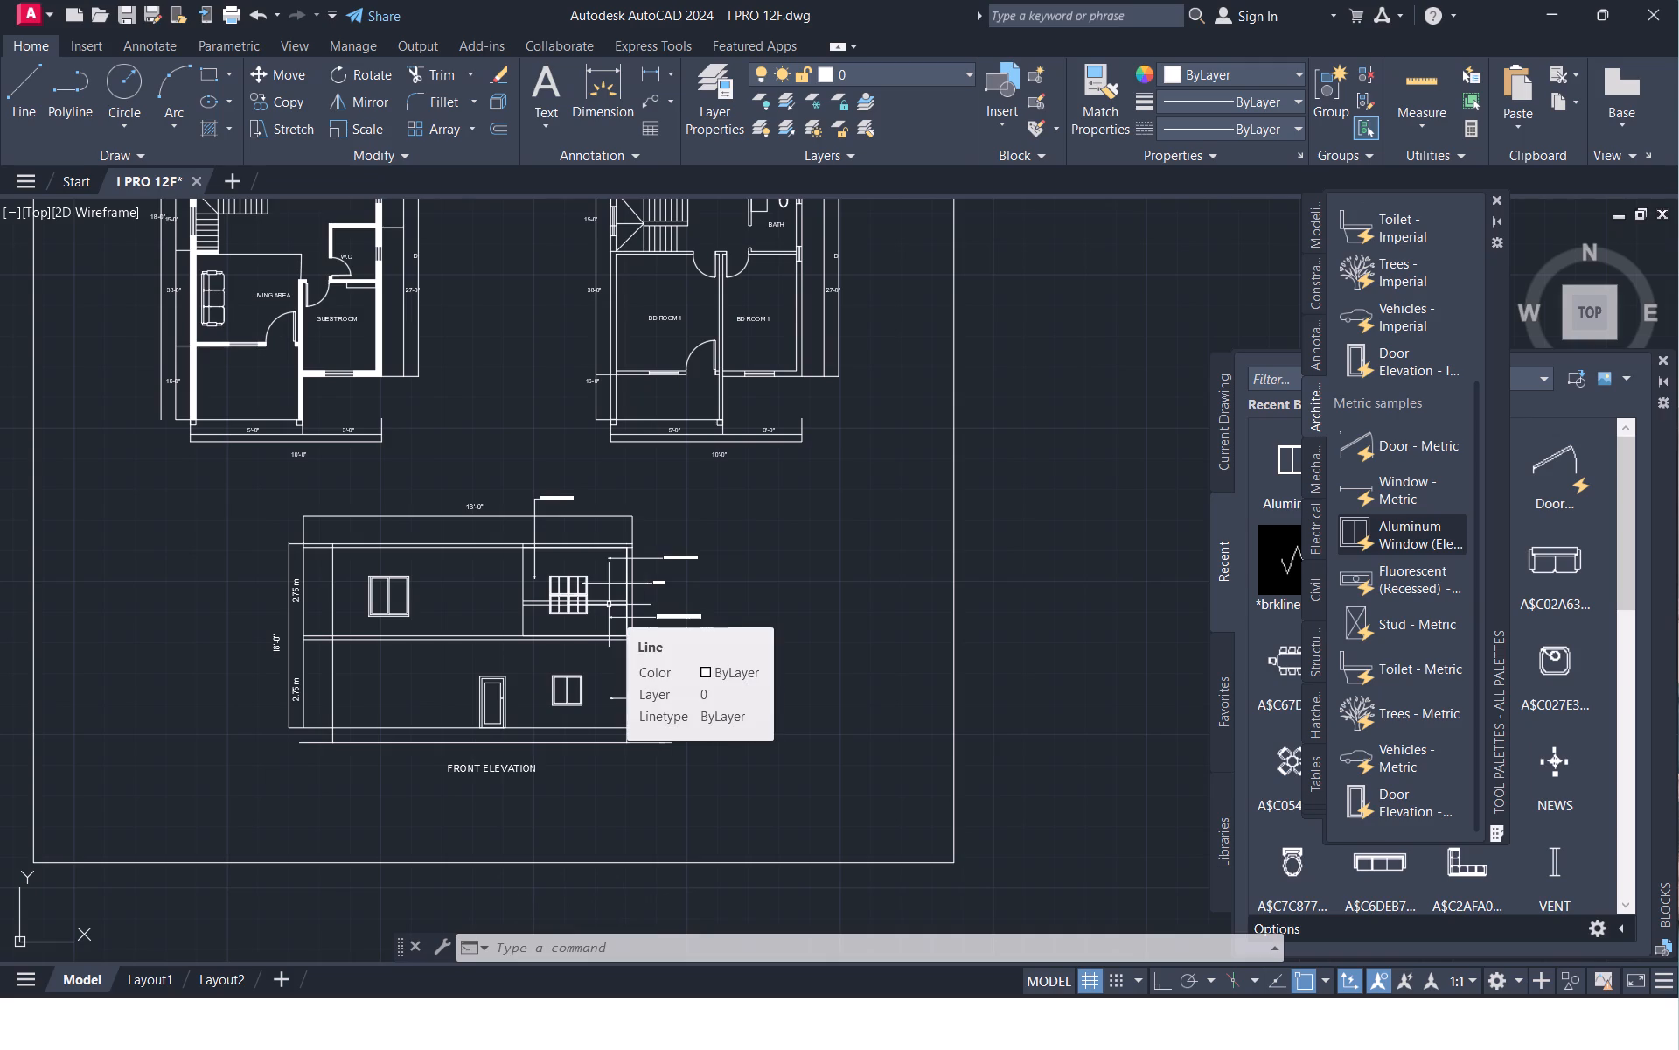
key(Escape)
scroll(614, 617, down, 1)
middle_drag(614, 617, 593, 658)
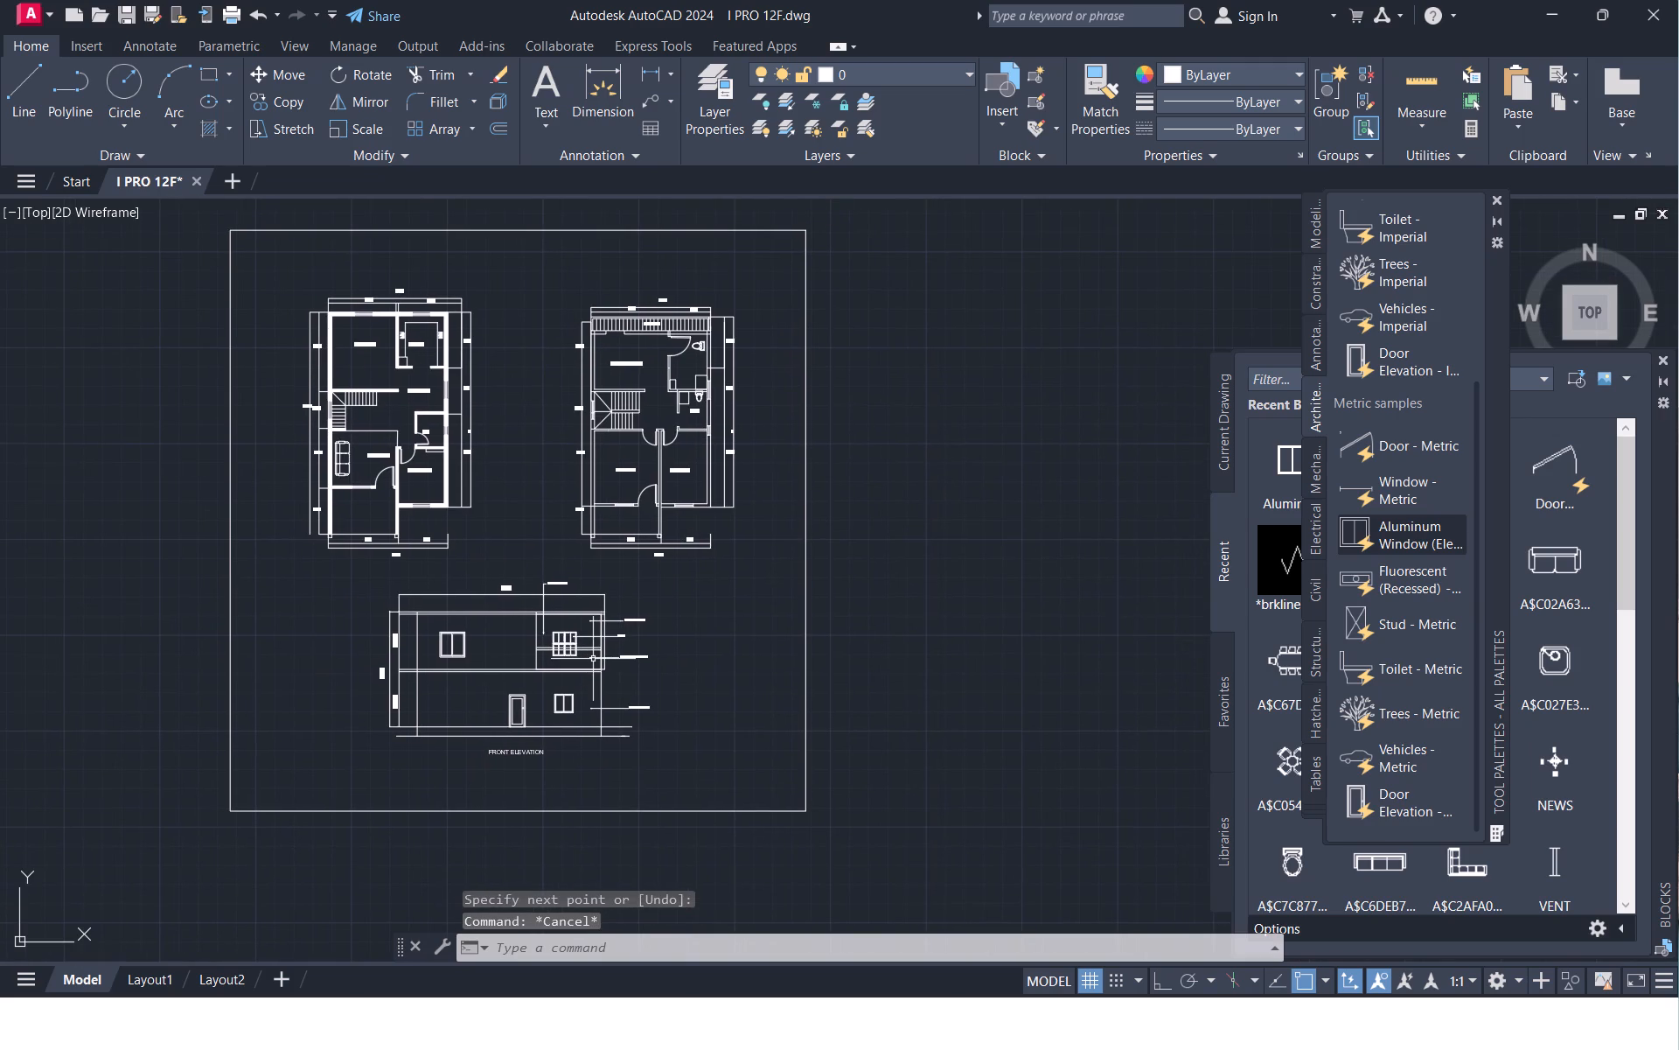
key(ctrl+s)
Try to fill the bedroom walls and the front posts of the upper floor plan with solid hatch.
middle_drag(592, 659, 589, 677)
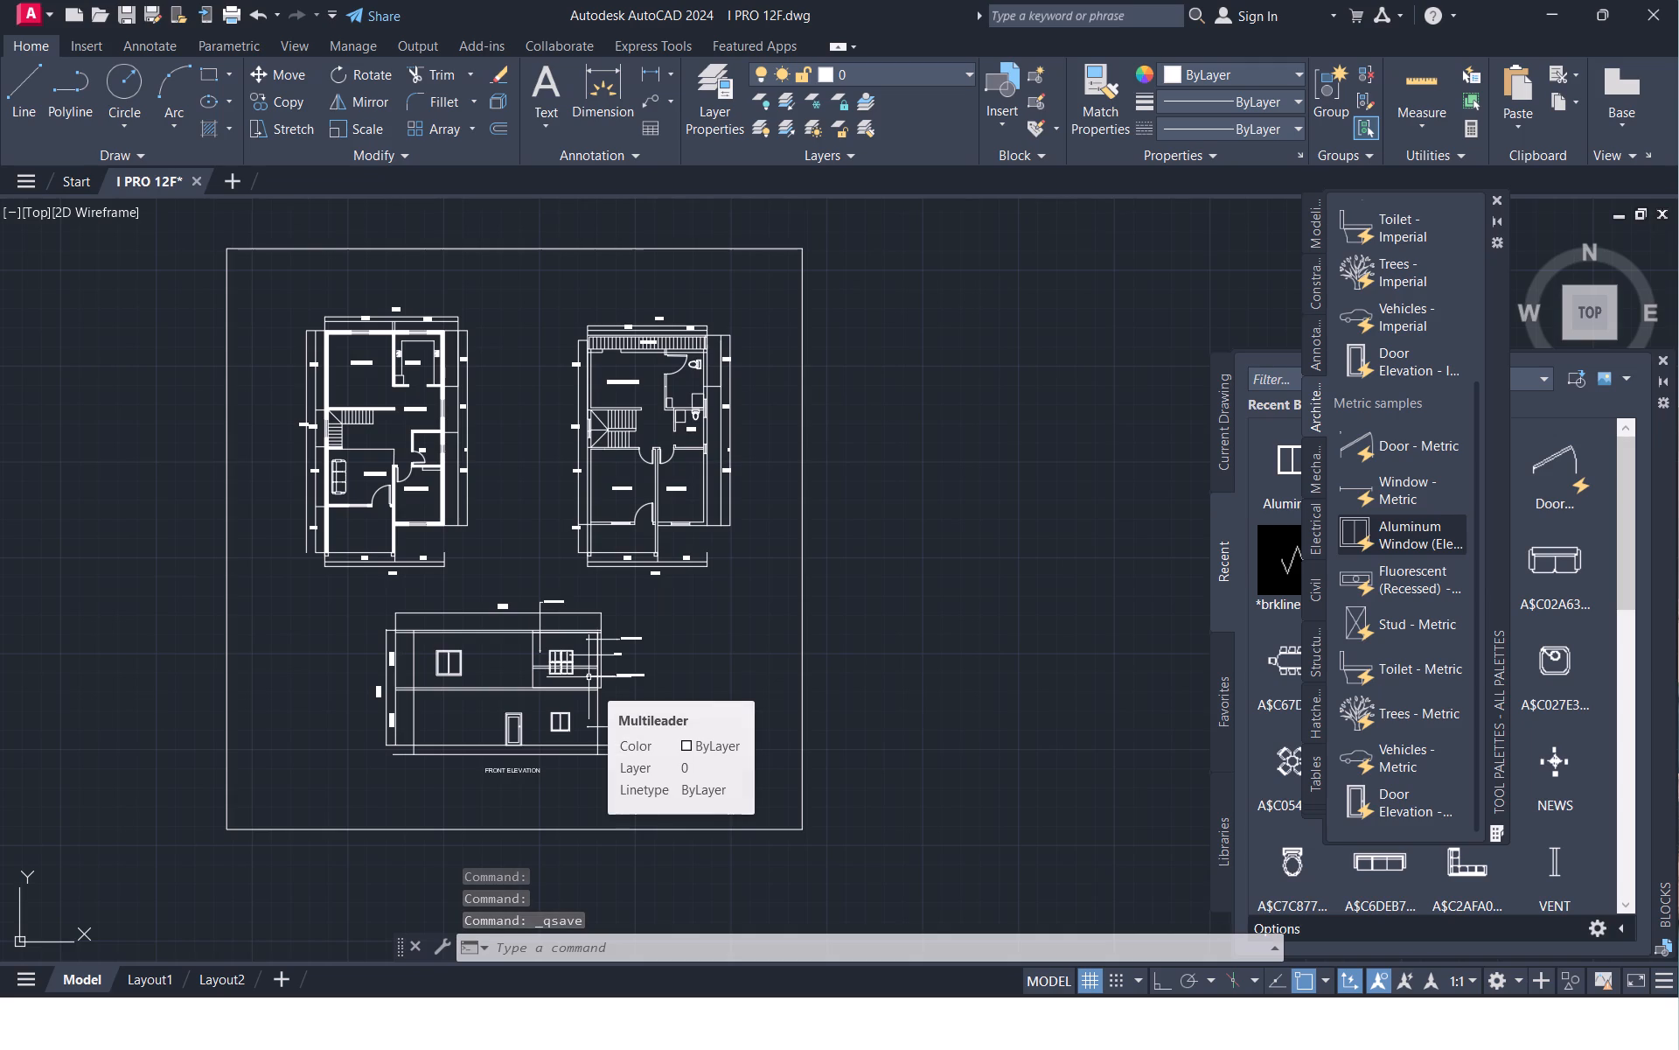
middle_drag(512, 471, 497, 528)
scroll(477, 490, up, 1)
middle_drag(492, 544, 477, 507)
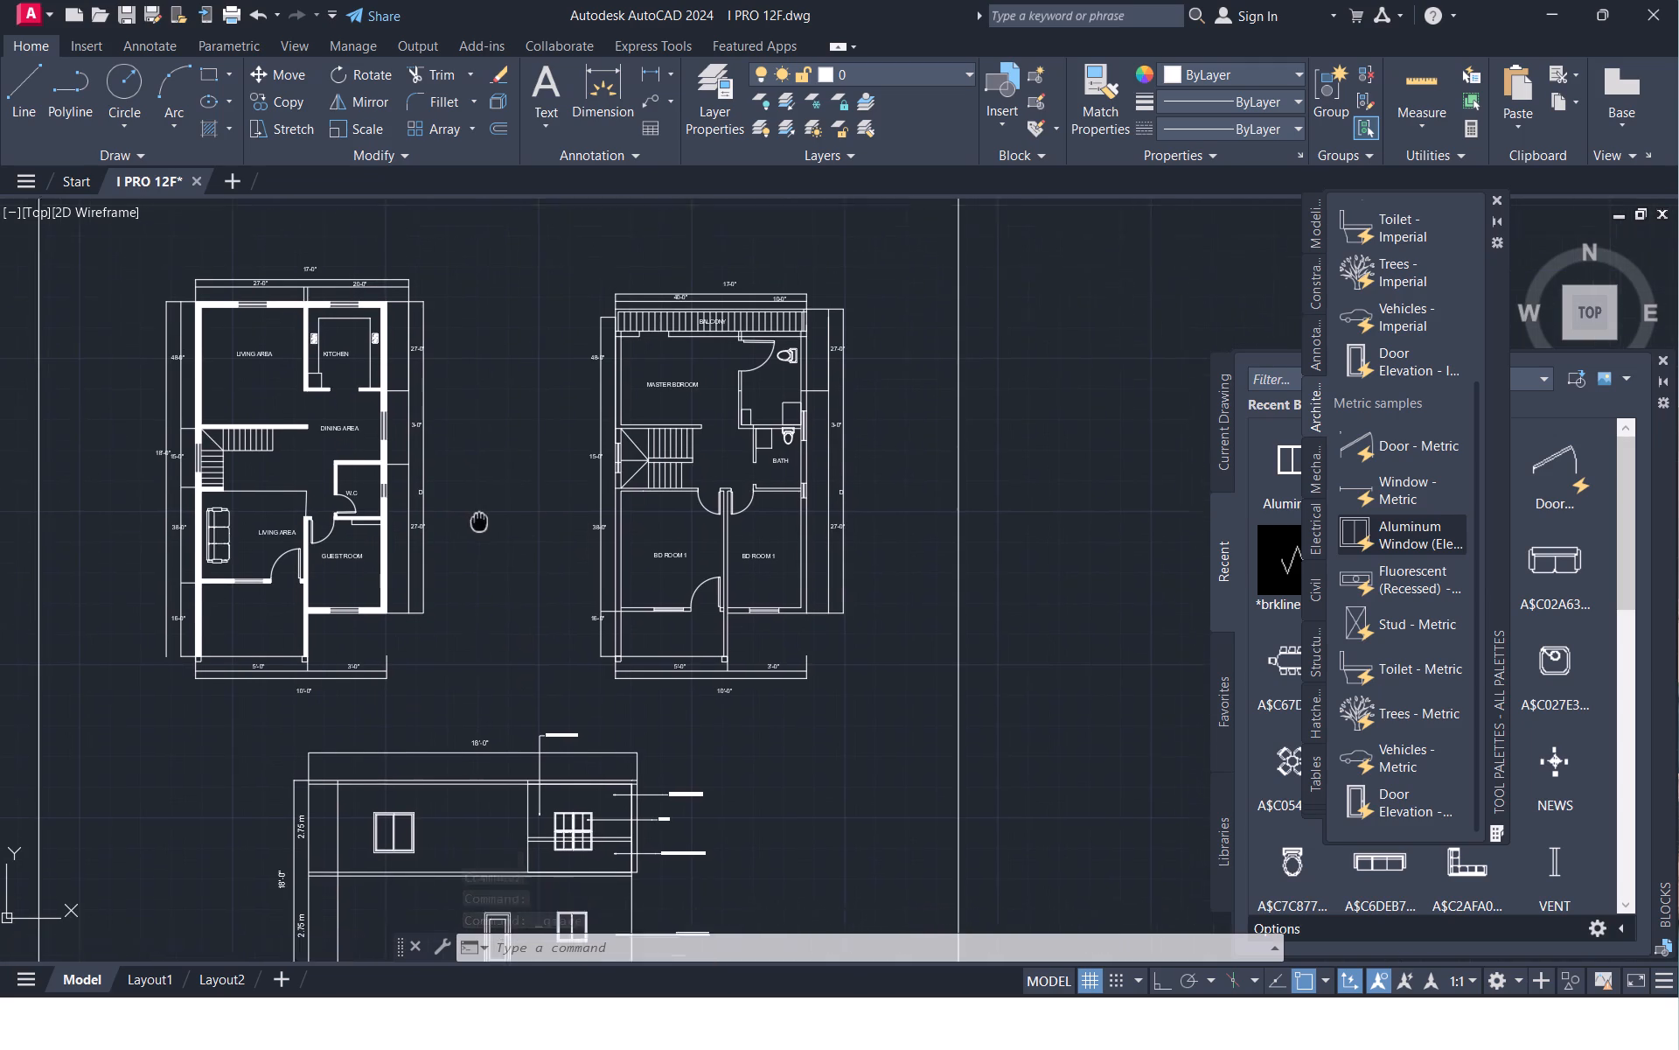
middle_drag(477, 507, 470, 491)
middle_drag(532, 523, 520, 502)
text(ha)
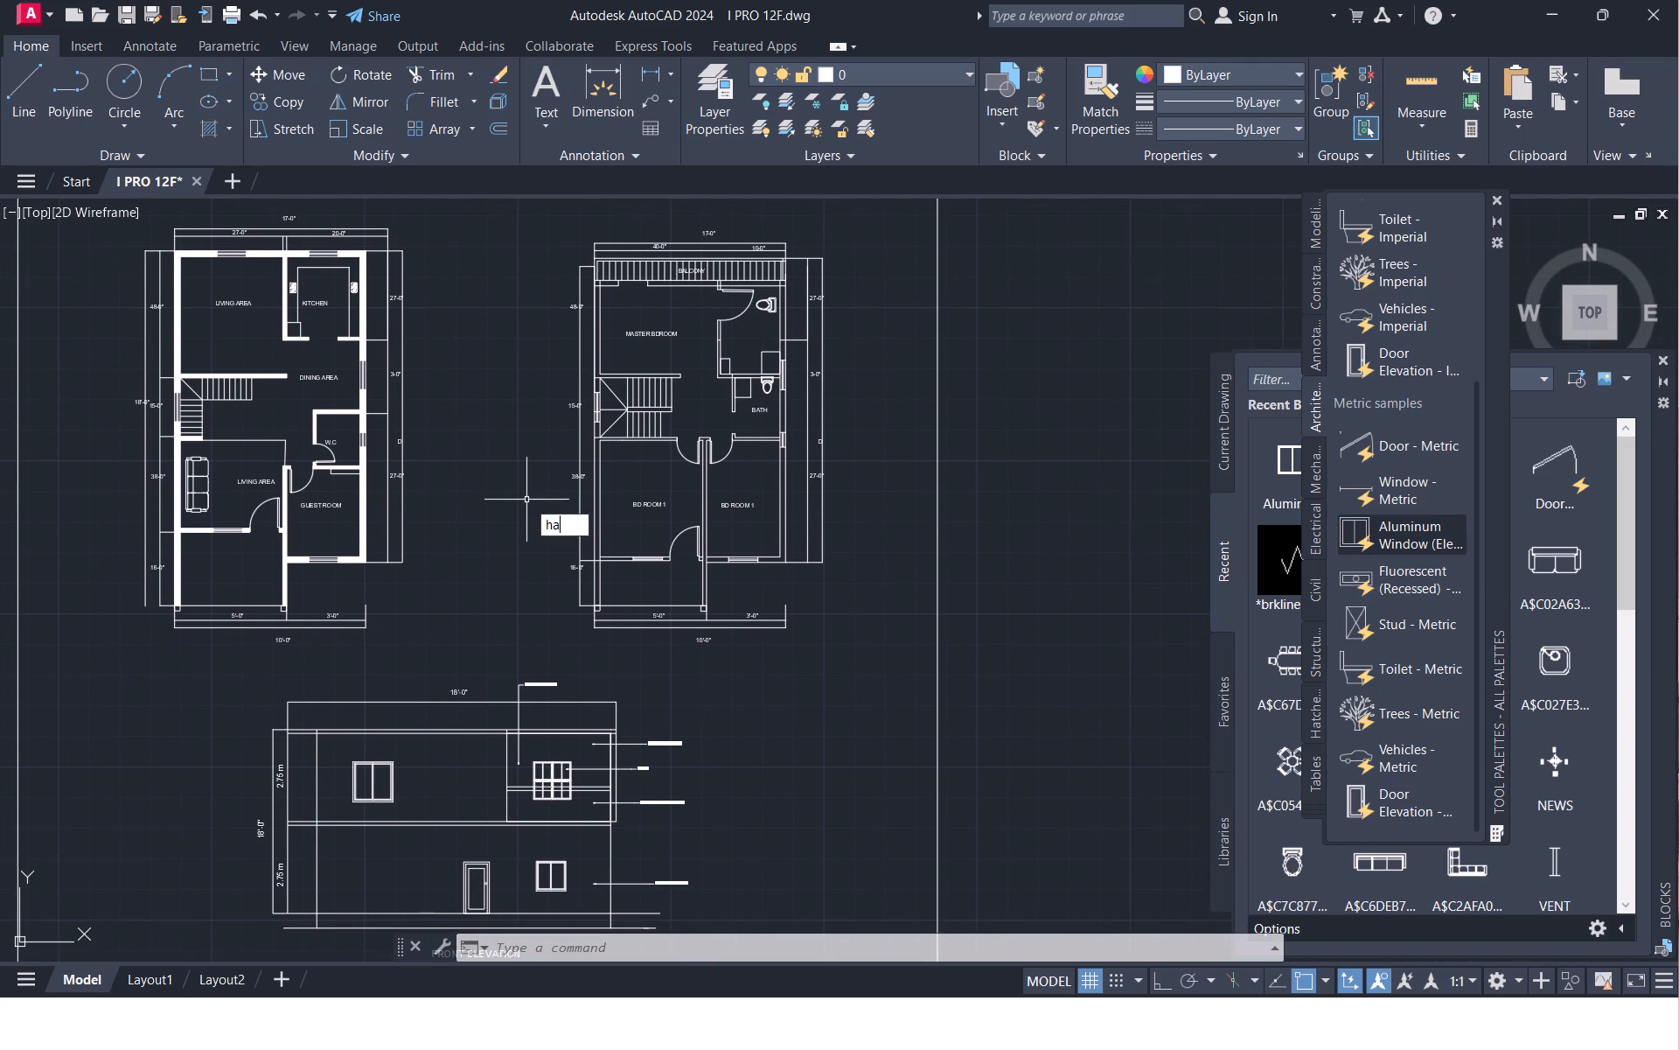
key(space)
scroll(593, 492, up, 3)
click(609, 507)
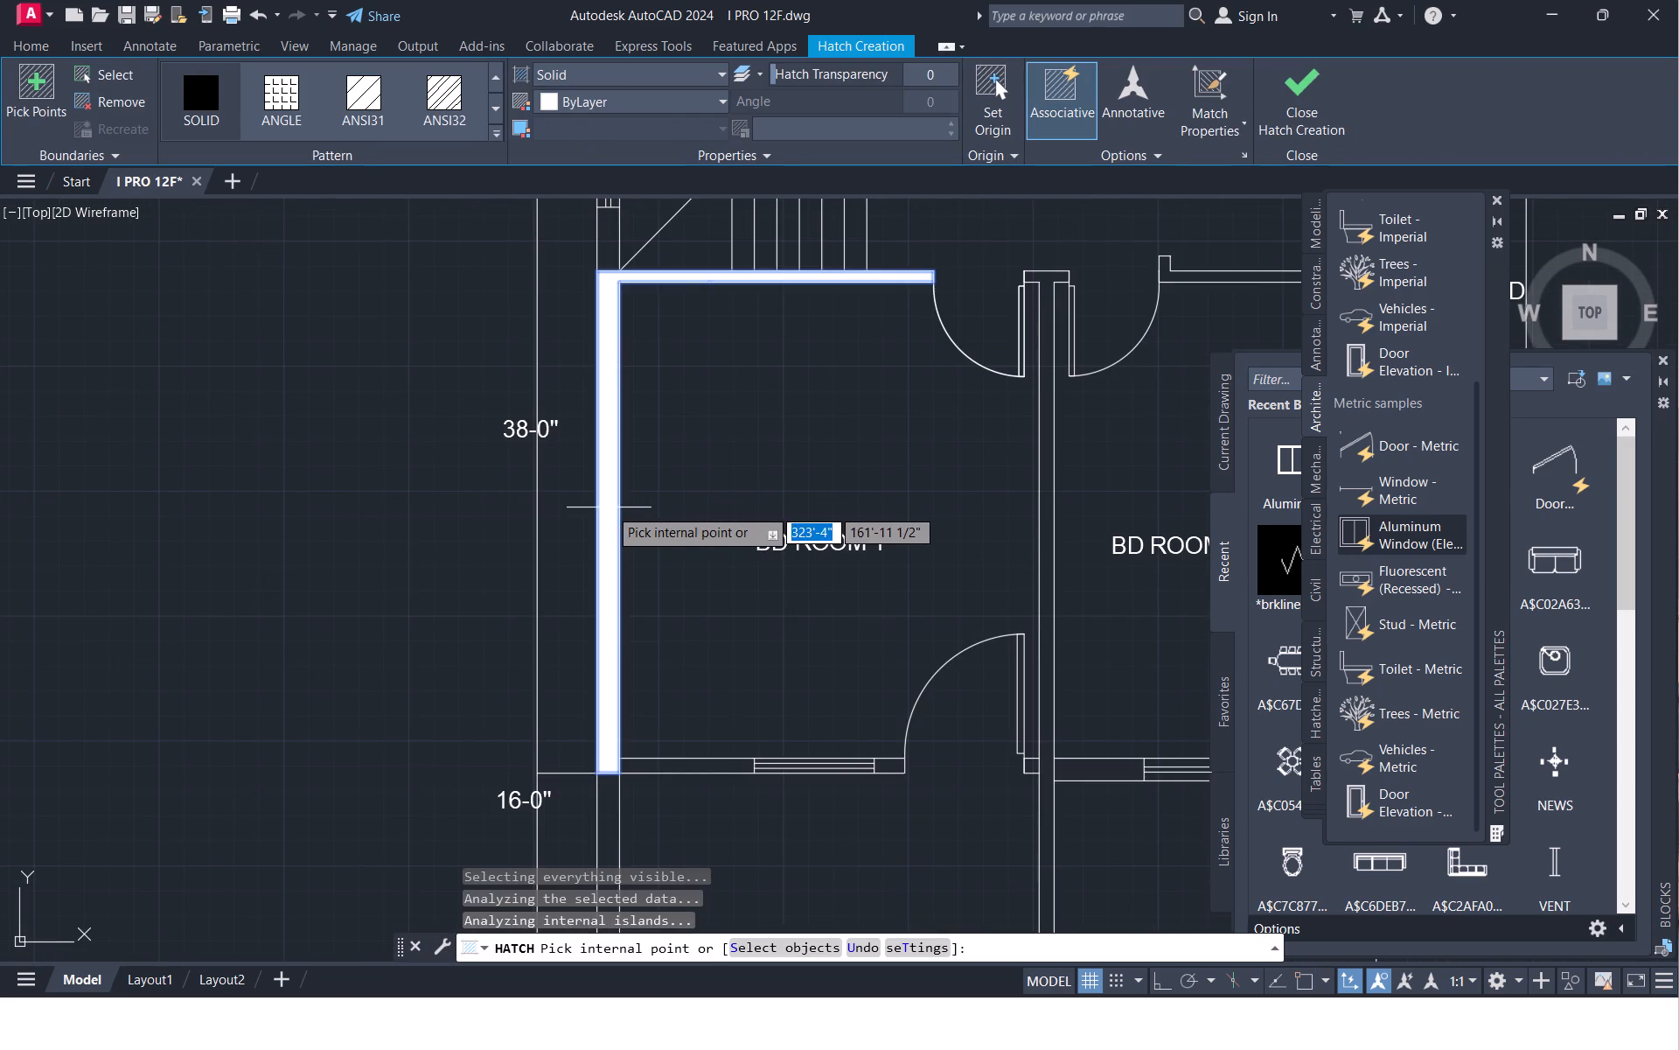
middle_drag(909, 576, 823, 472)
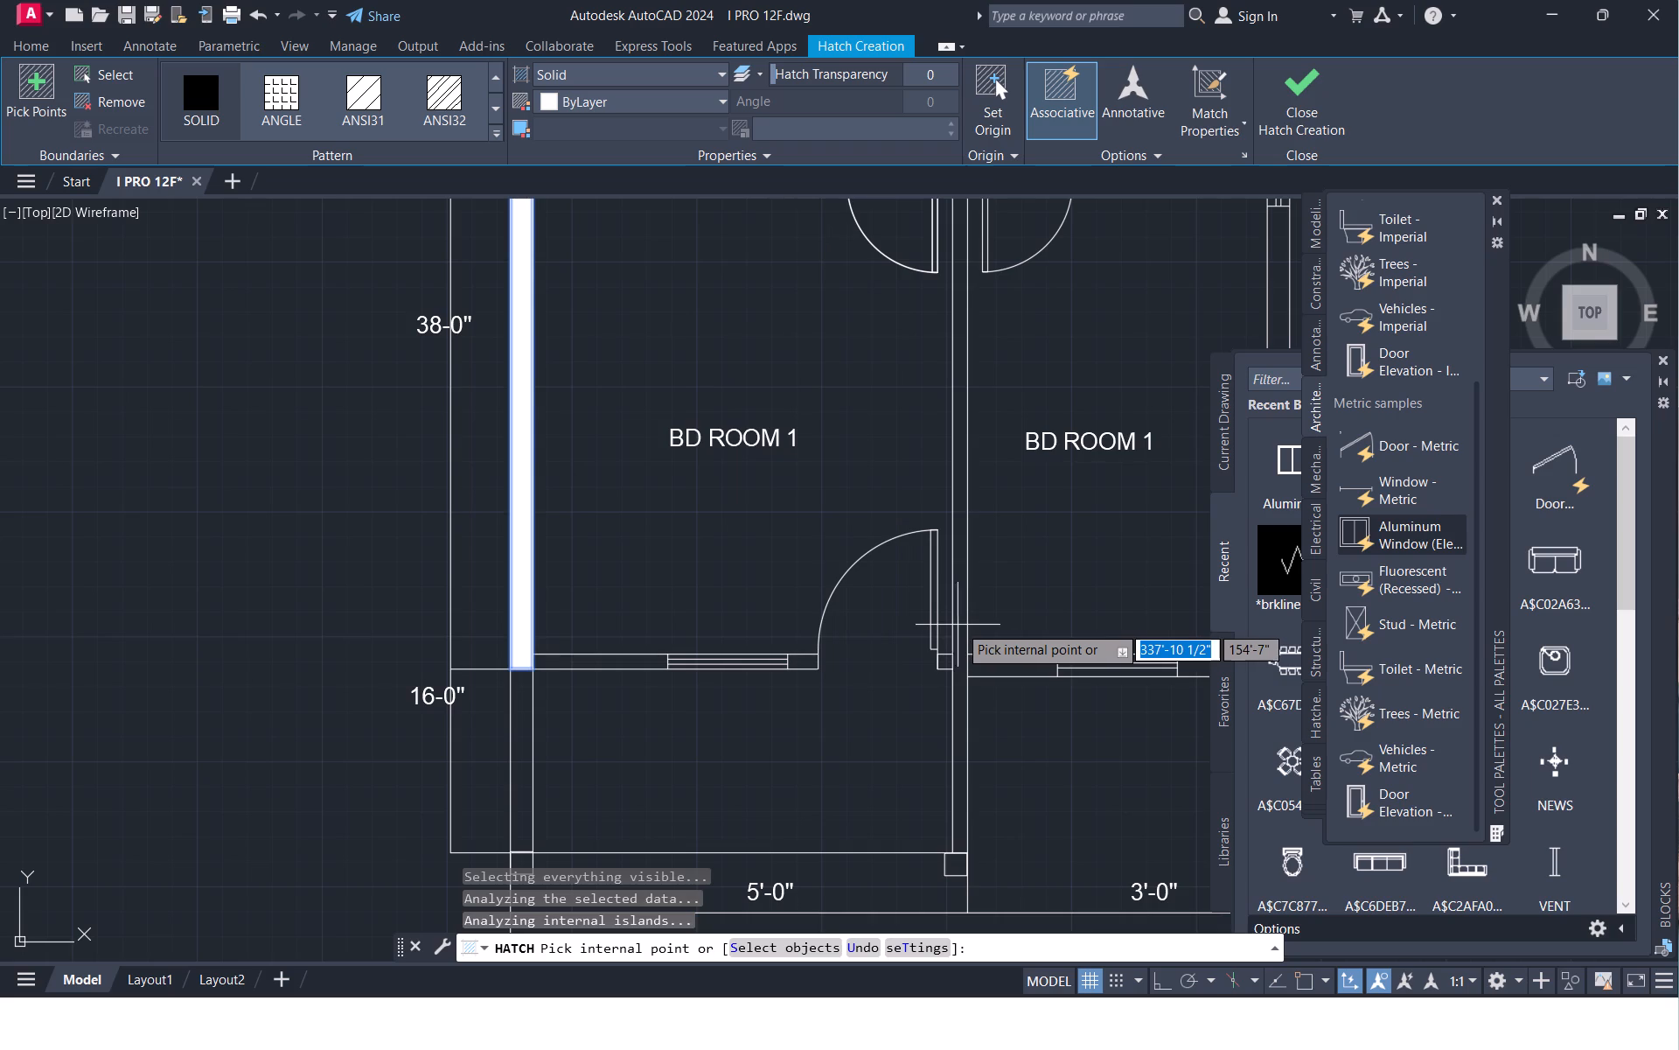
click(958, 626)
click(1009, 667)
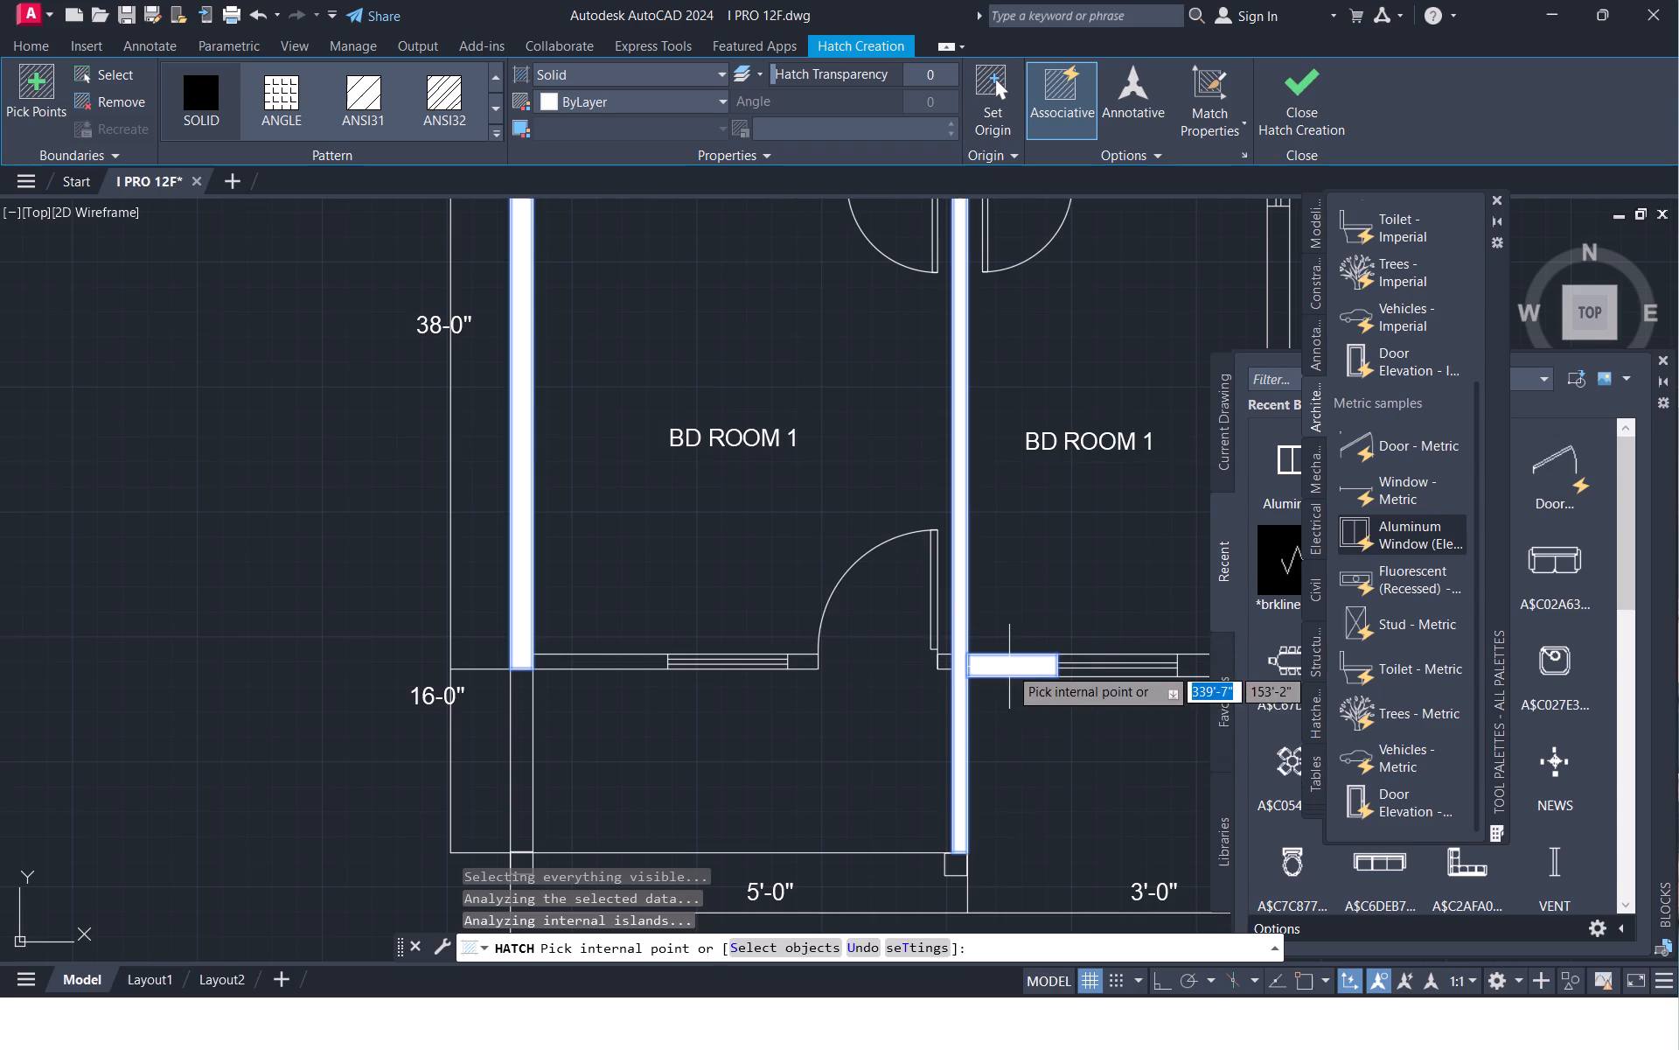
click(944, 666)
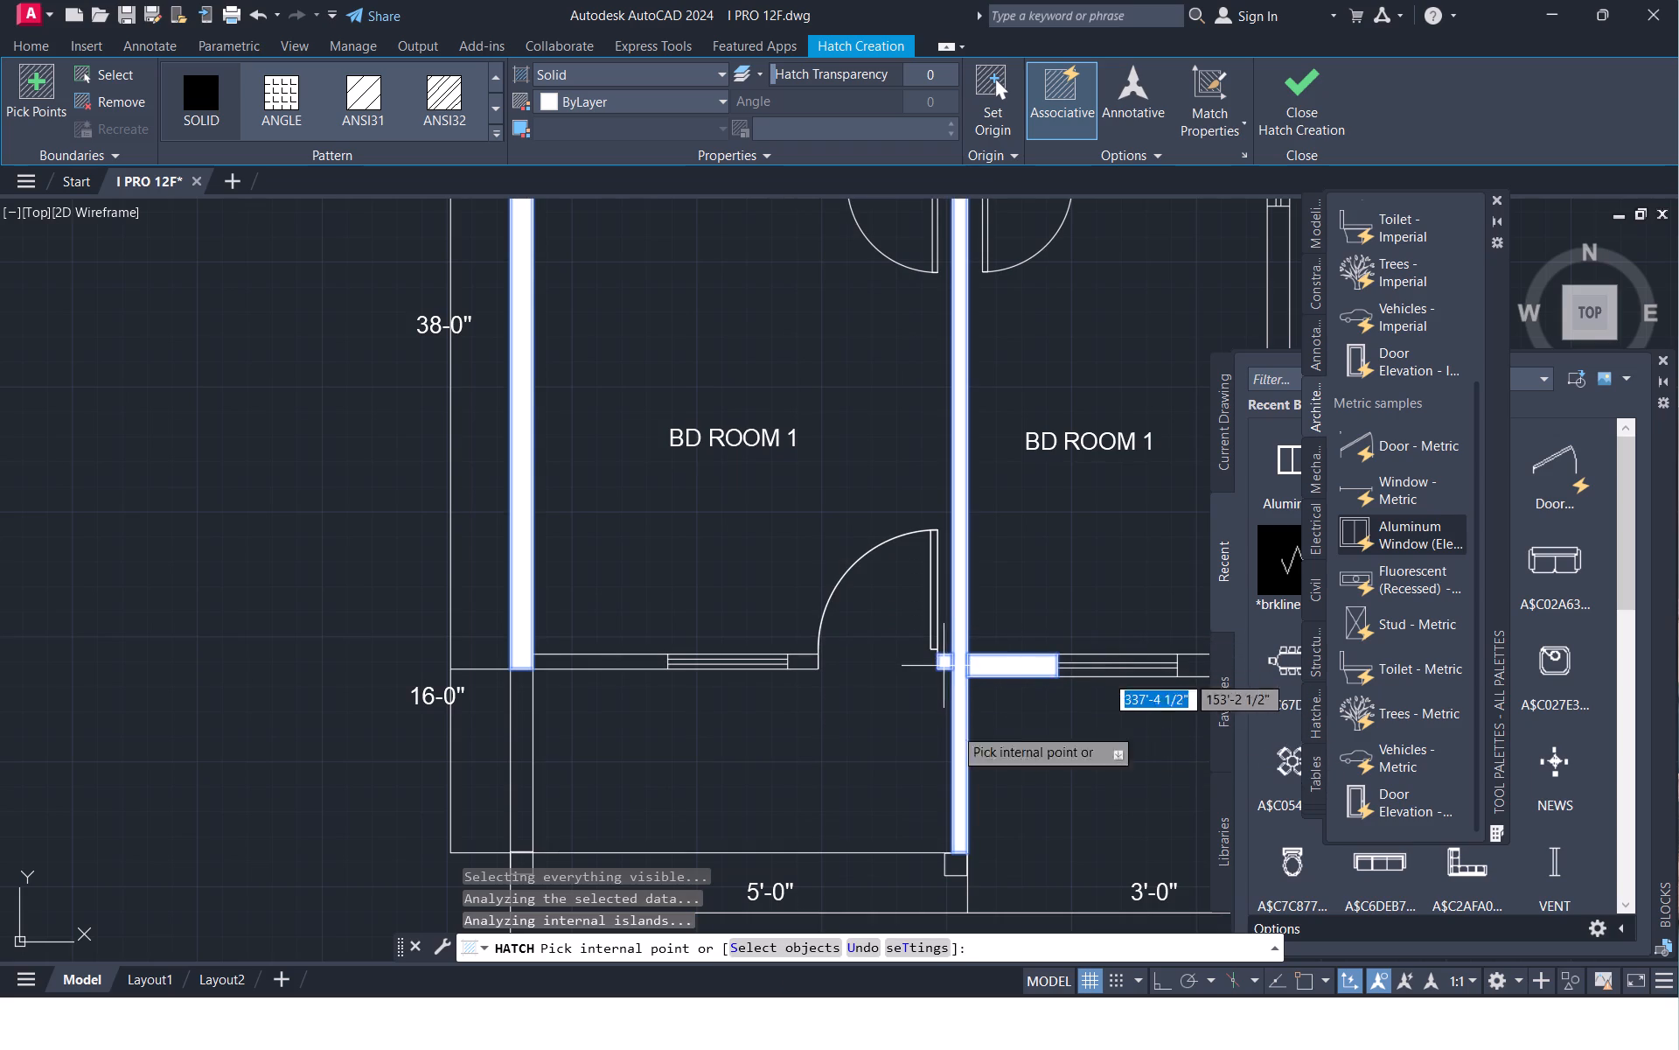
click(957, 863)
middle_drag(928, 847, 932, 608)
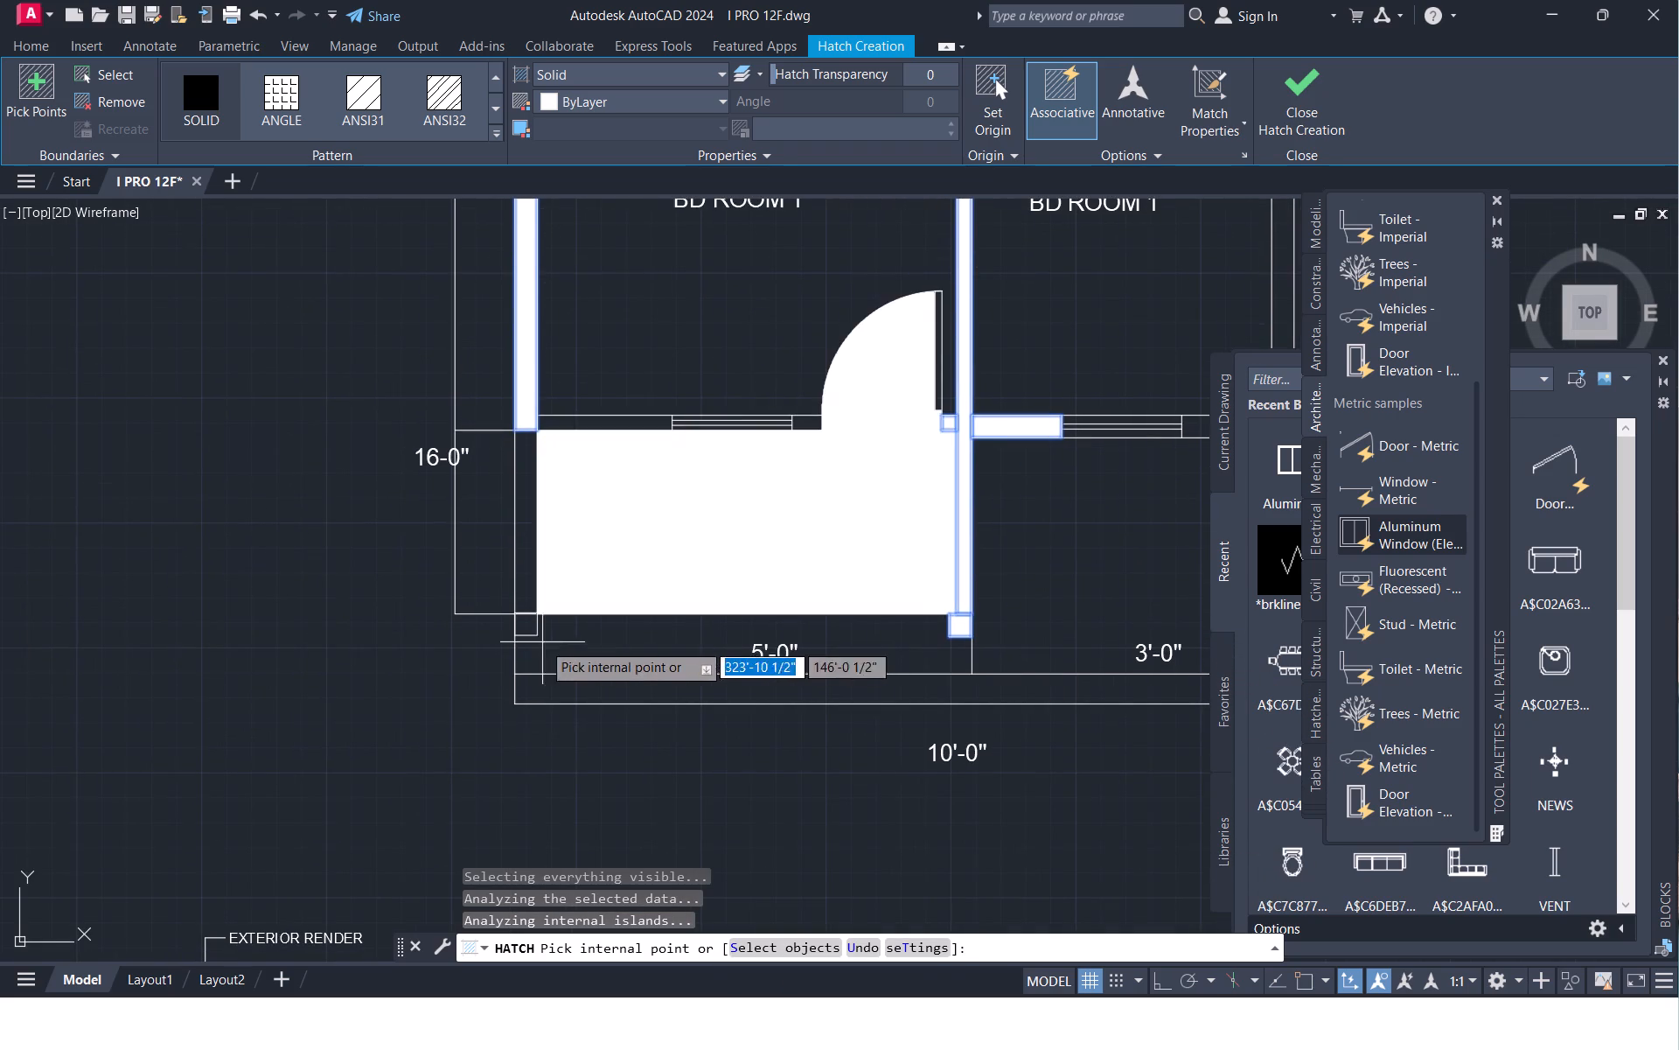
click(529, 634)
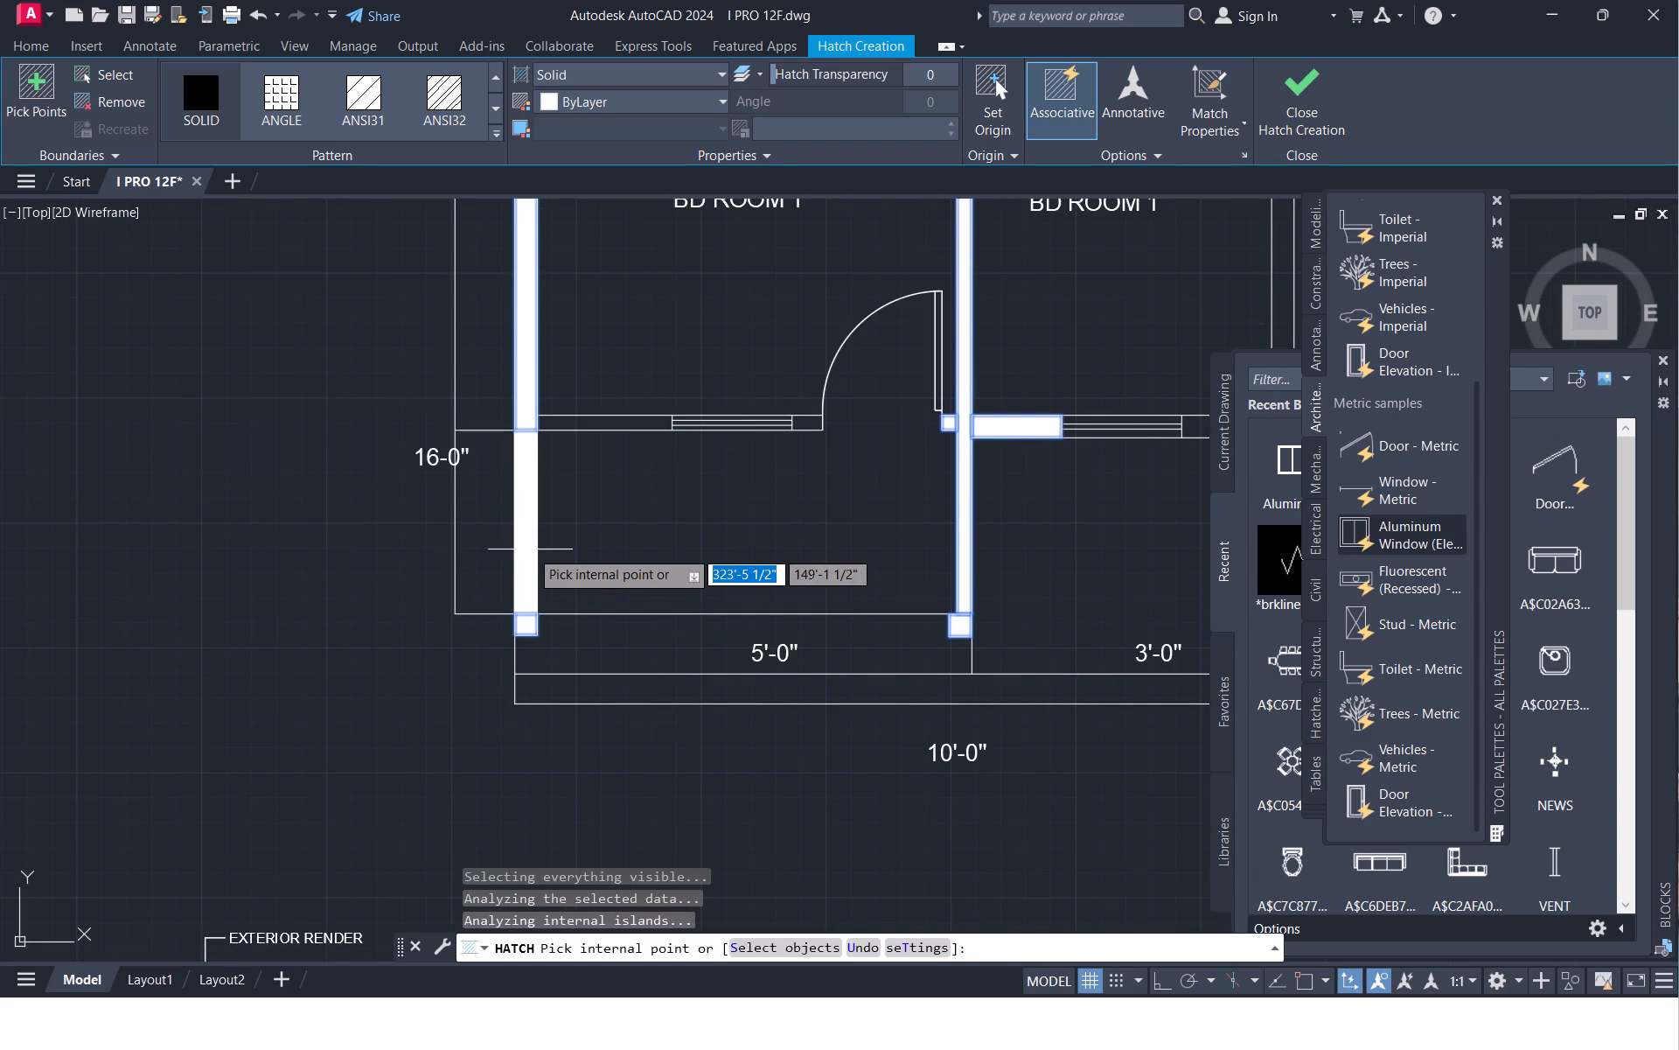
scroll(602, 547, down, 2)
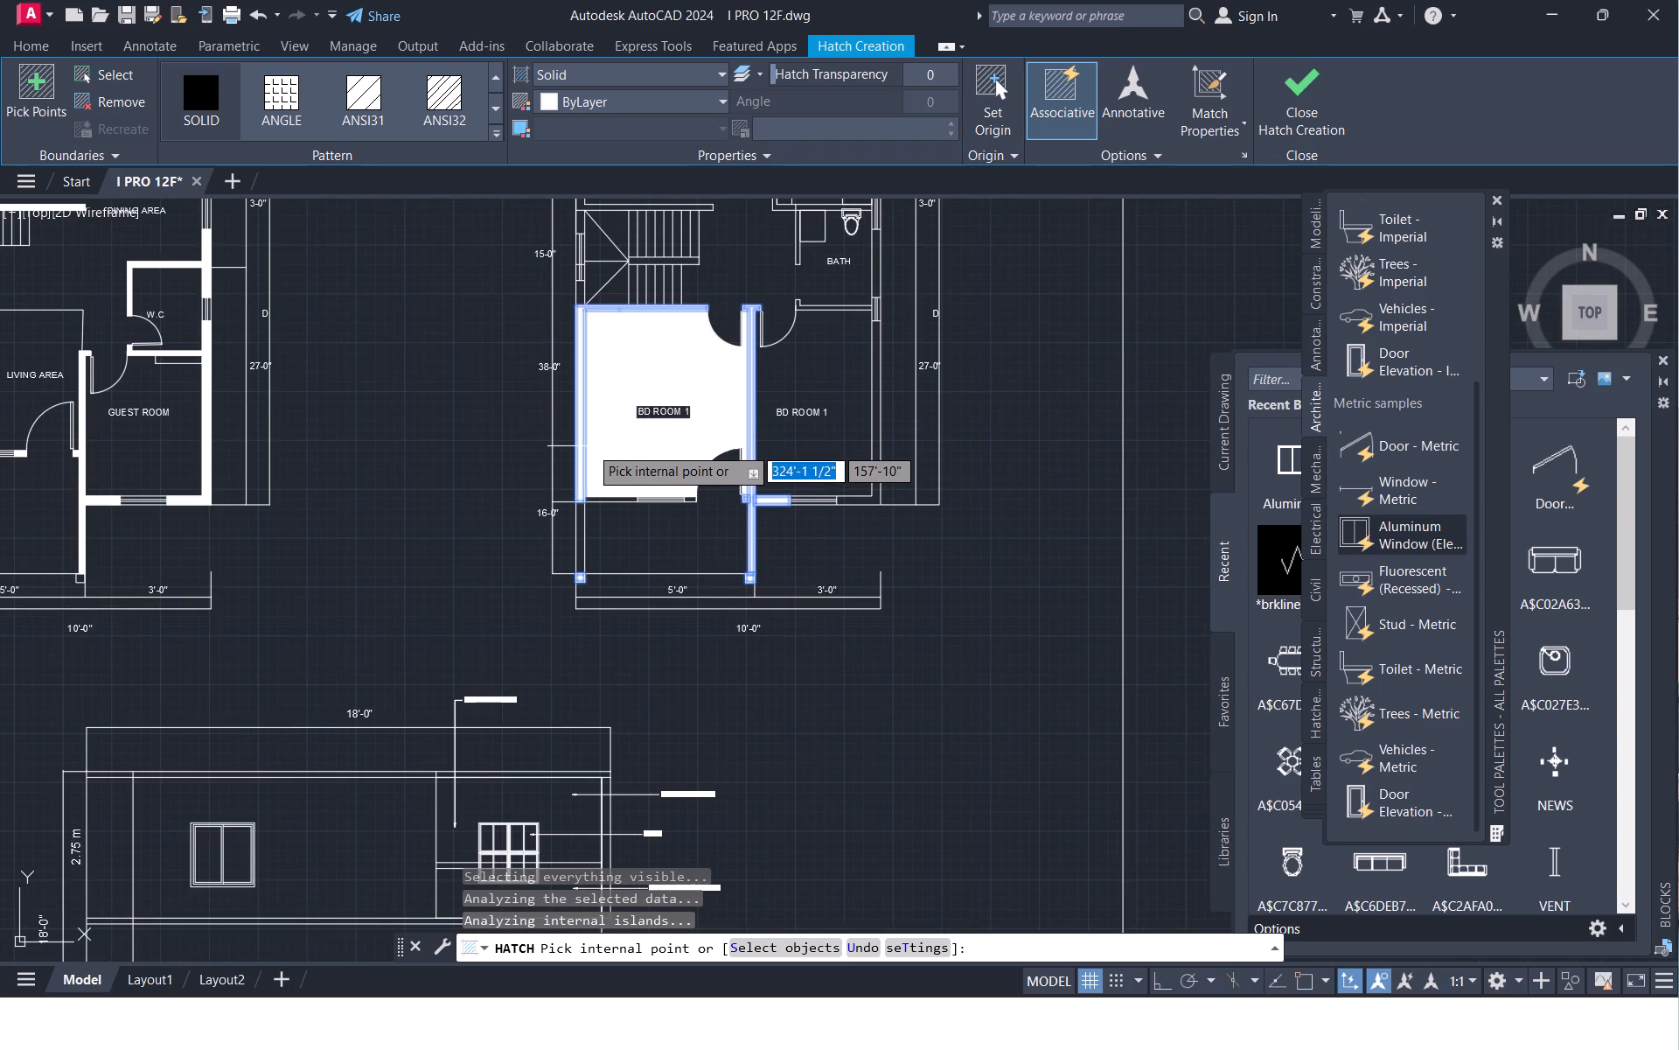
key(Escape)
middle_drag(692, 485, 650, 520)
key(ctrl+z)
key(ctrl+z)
Delete the door in the front wall of the left bedroom on the upper floor plan.
middle_drag(682, 542, 644, 522)
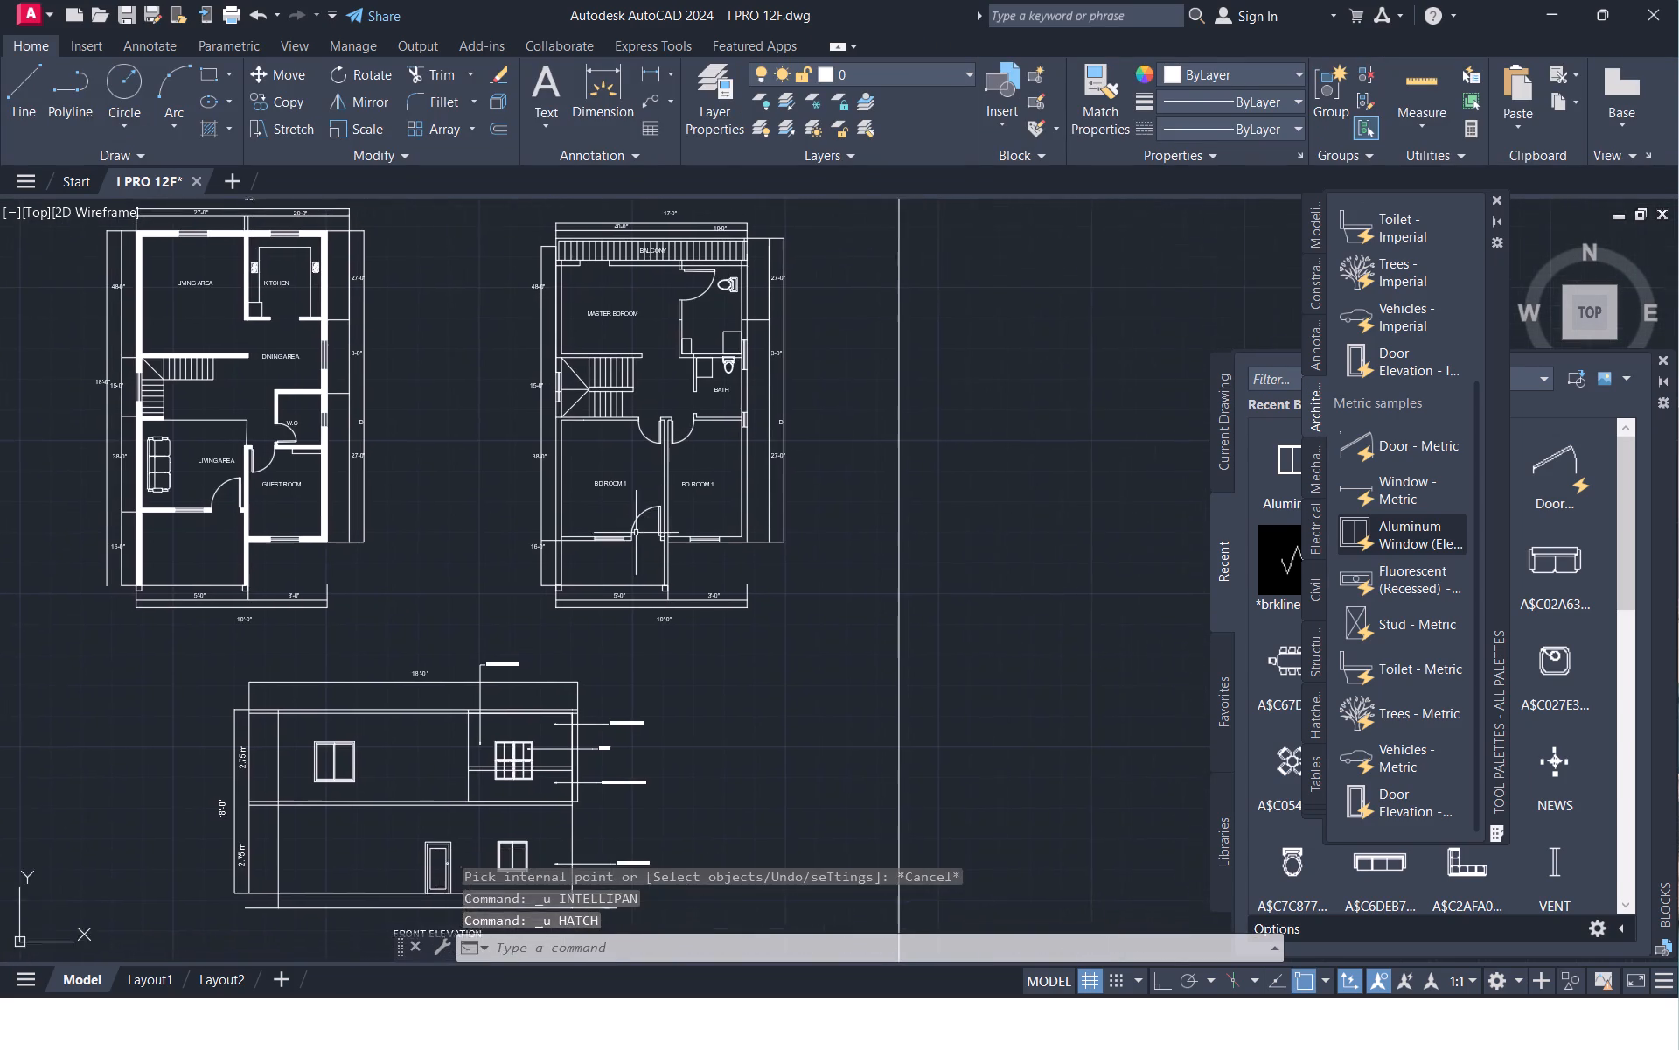
scroll(634, 536, up, 2)
click(668, 515)
click(638, 480)
key(Delete)
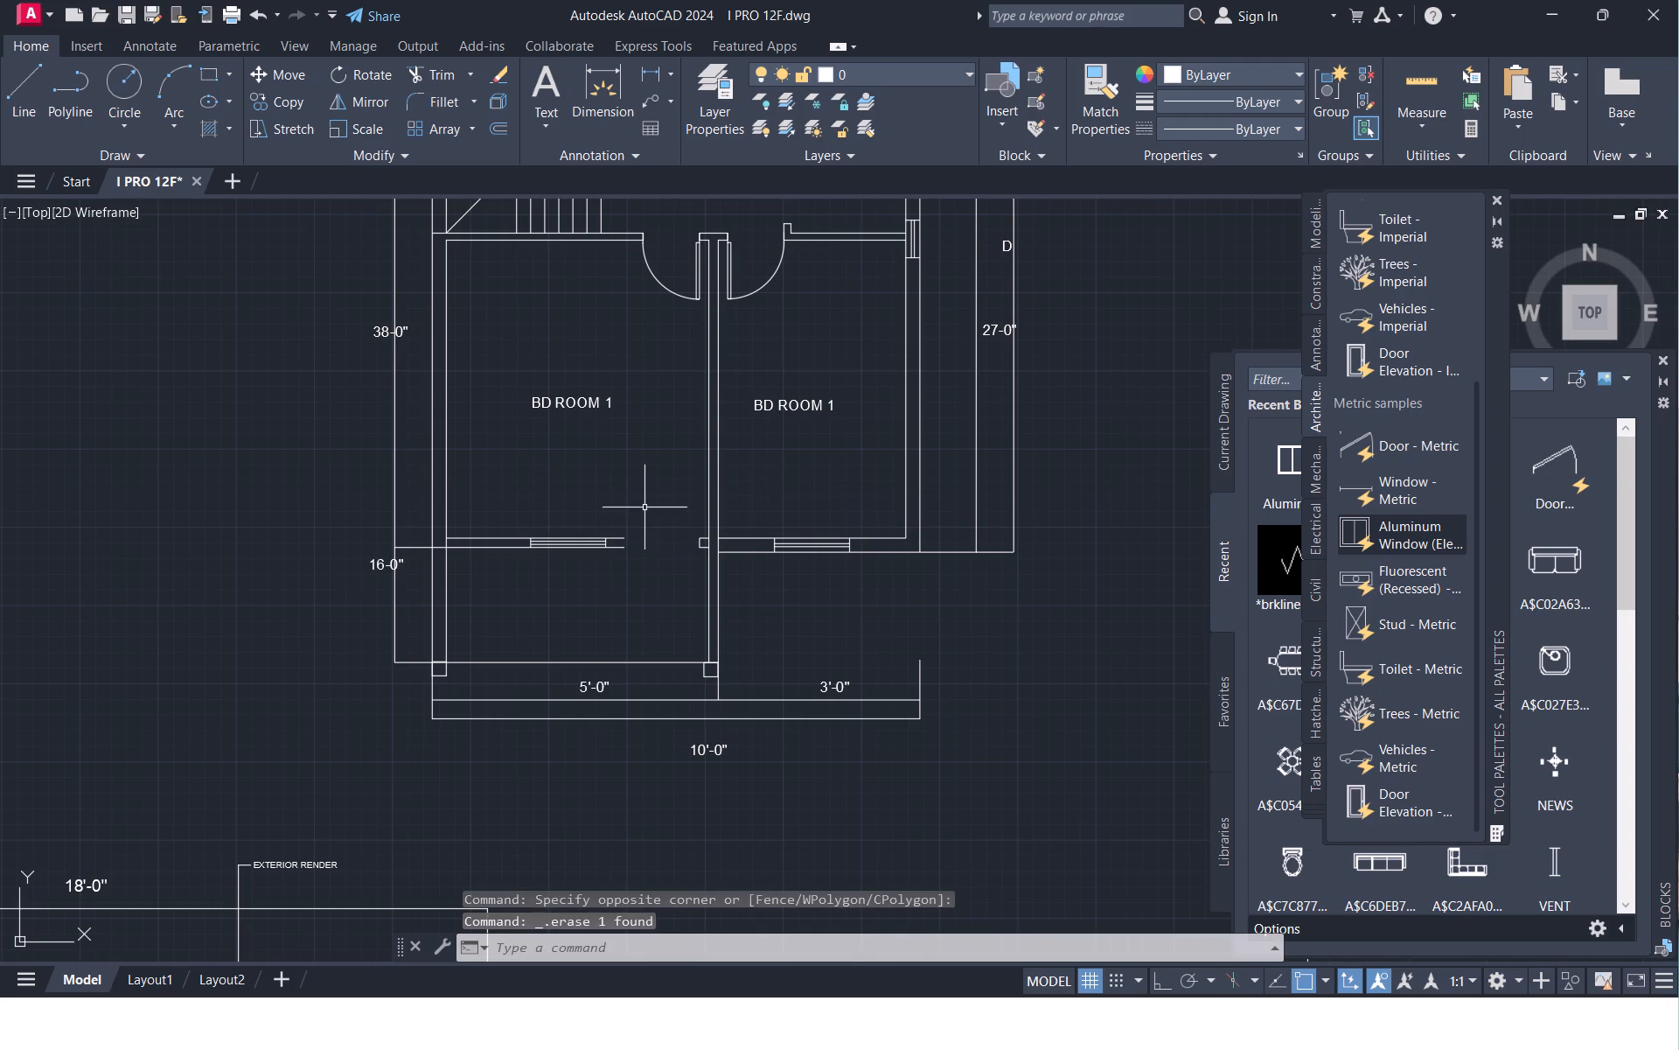
Extend the left bedroom's front wall lines across the empty door opening to the partition wall.
text(ex)
key(space)
click(615, 564)
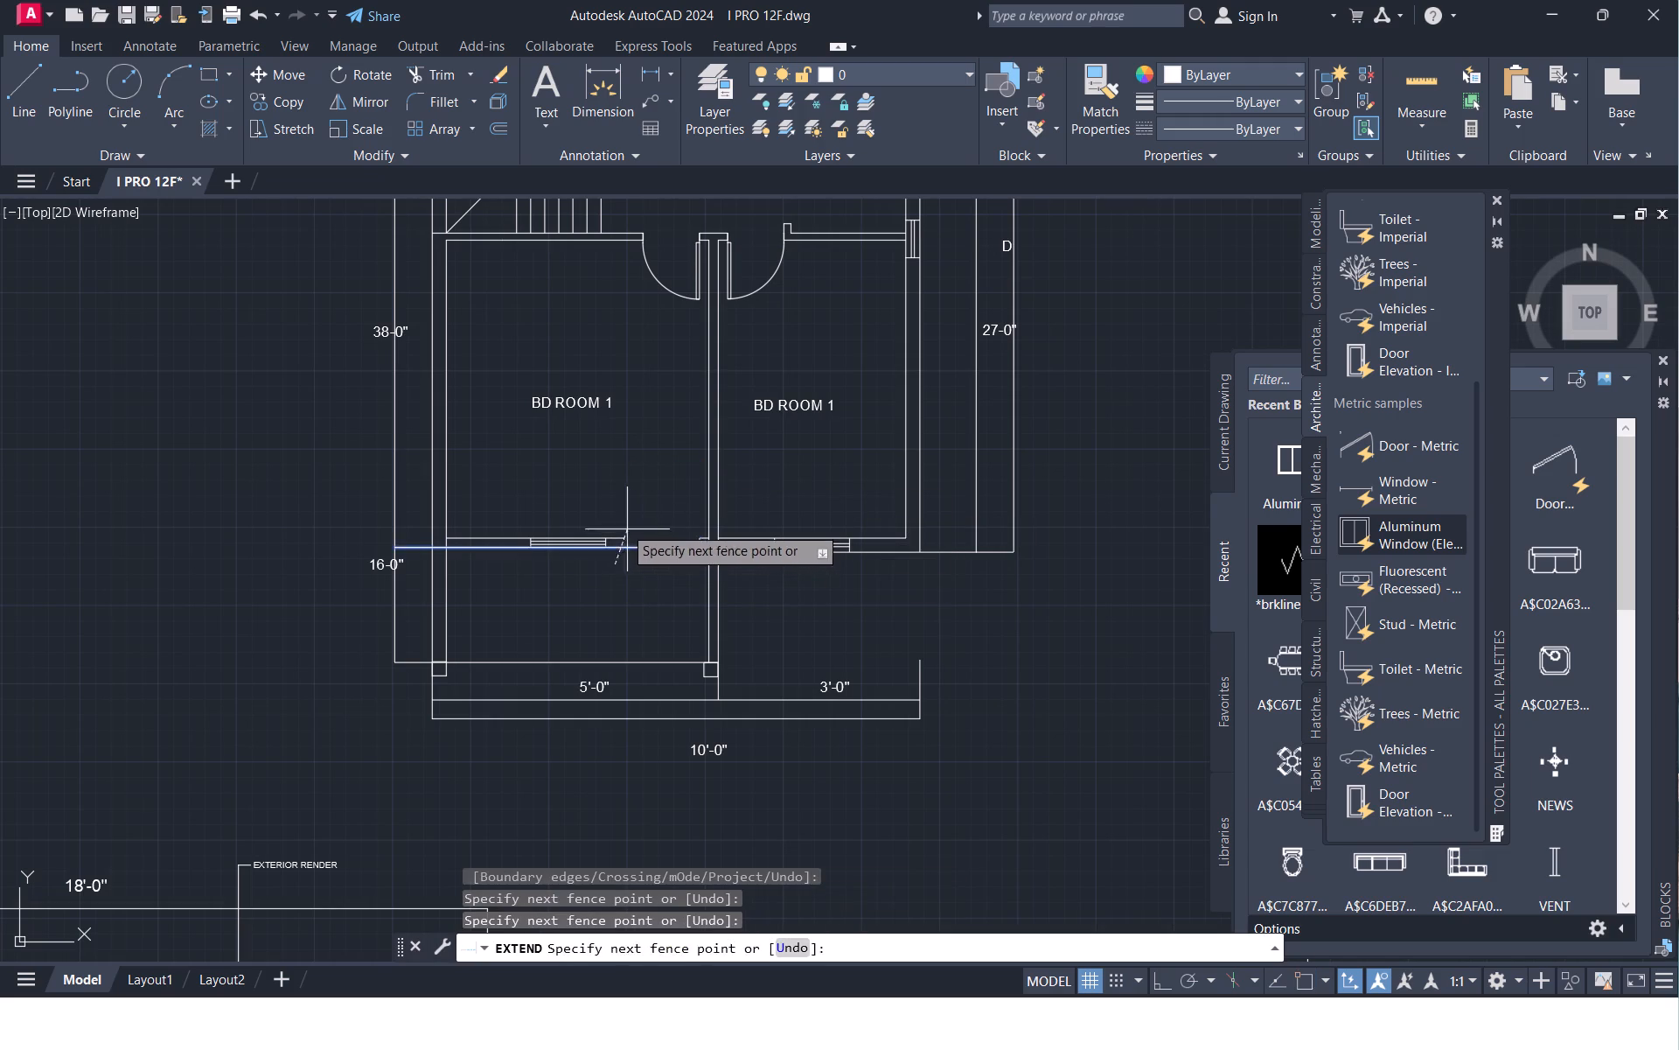
click(618, 521)
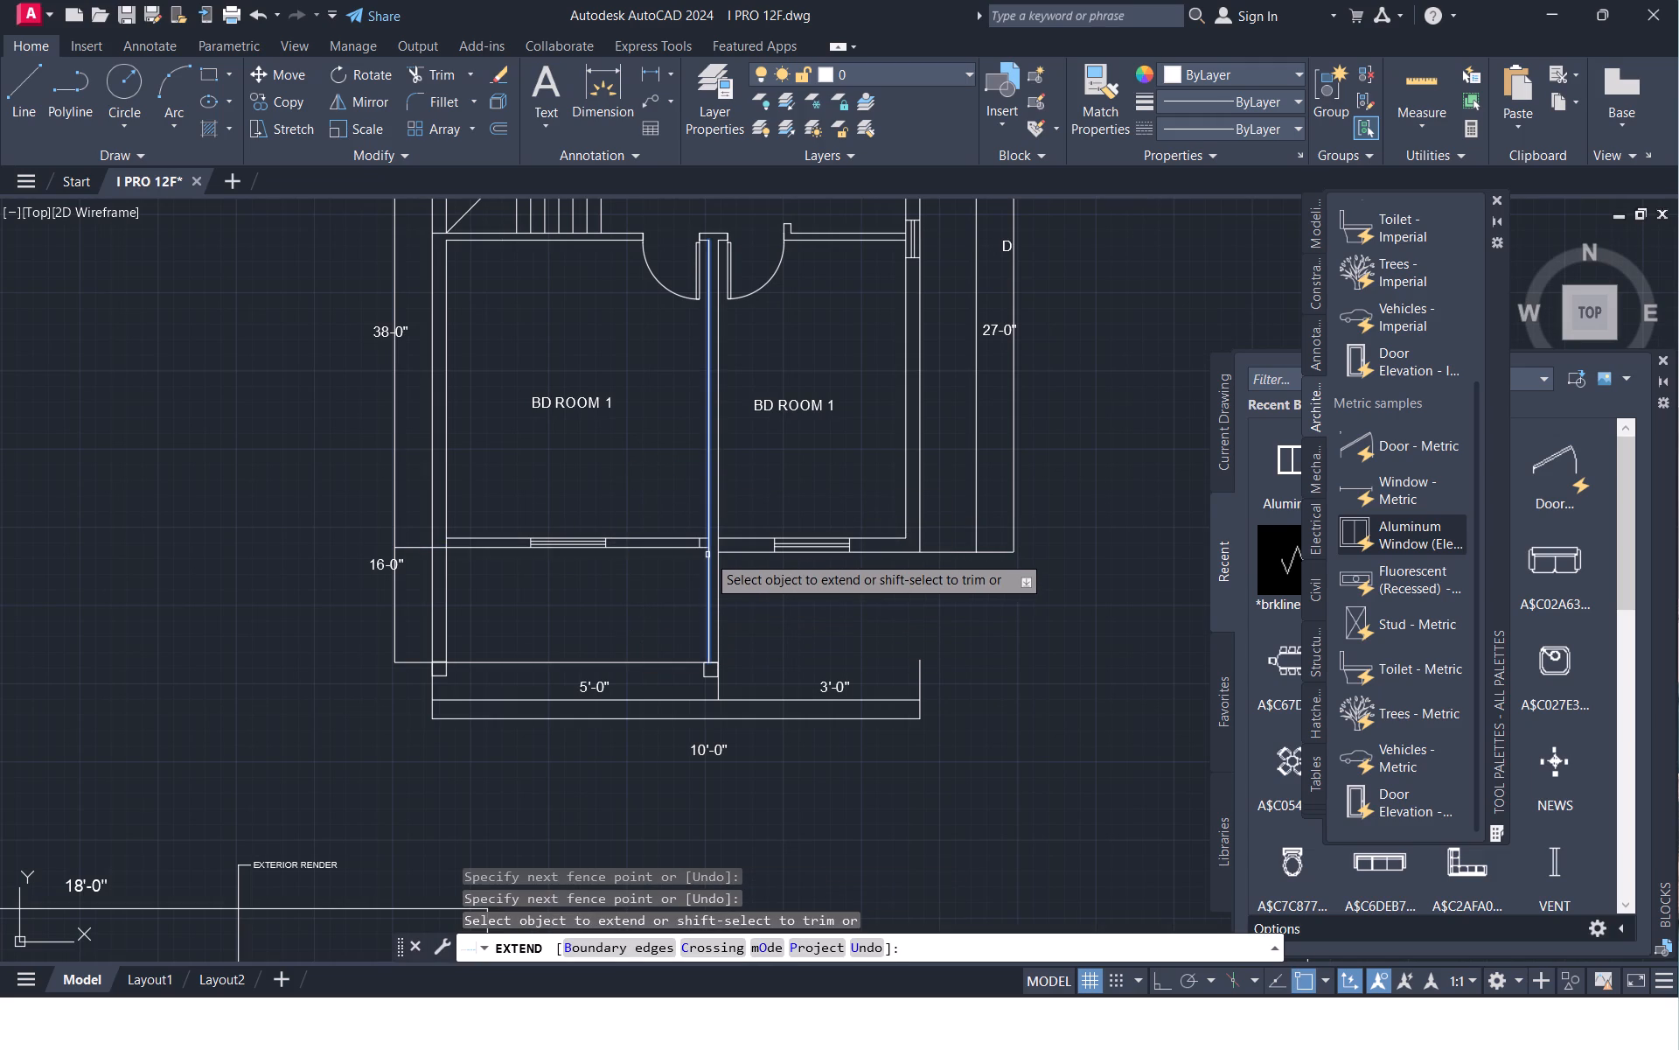
key(Escape)
Delete the leftover door jamb line in the left bedroom's front wall beside the partition.
scroll(710, 546, up, 2)
click(682, 539)
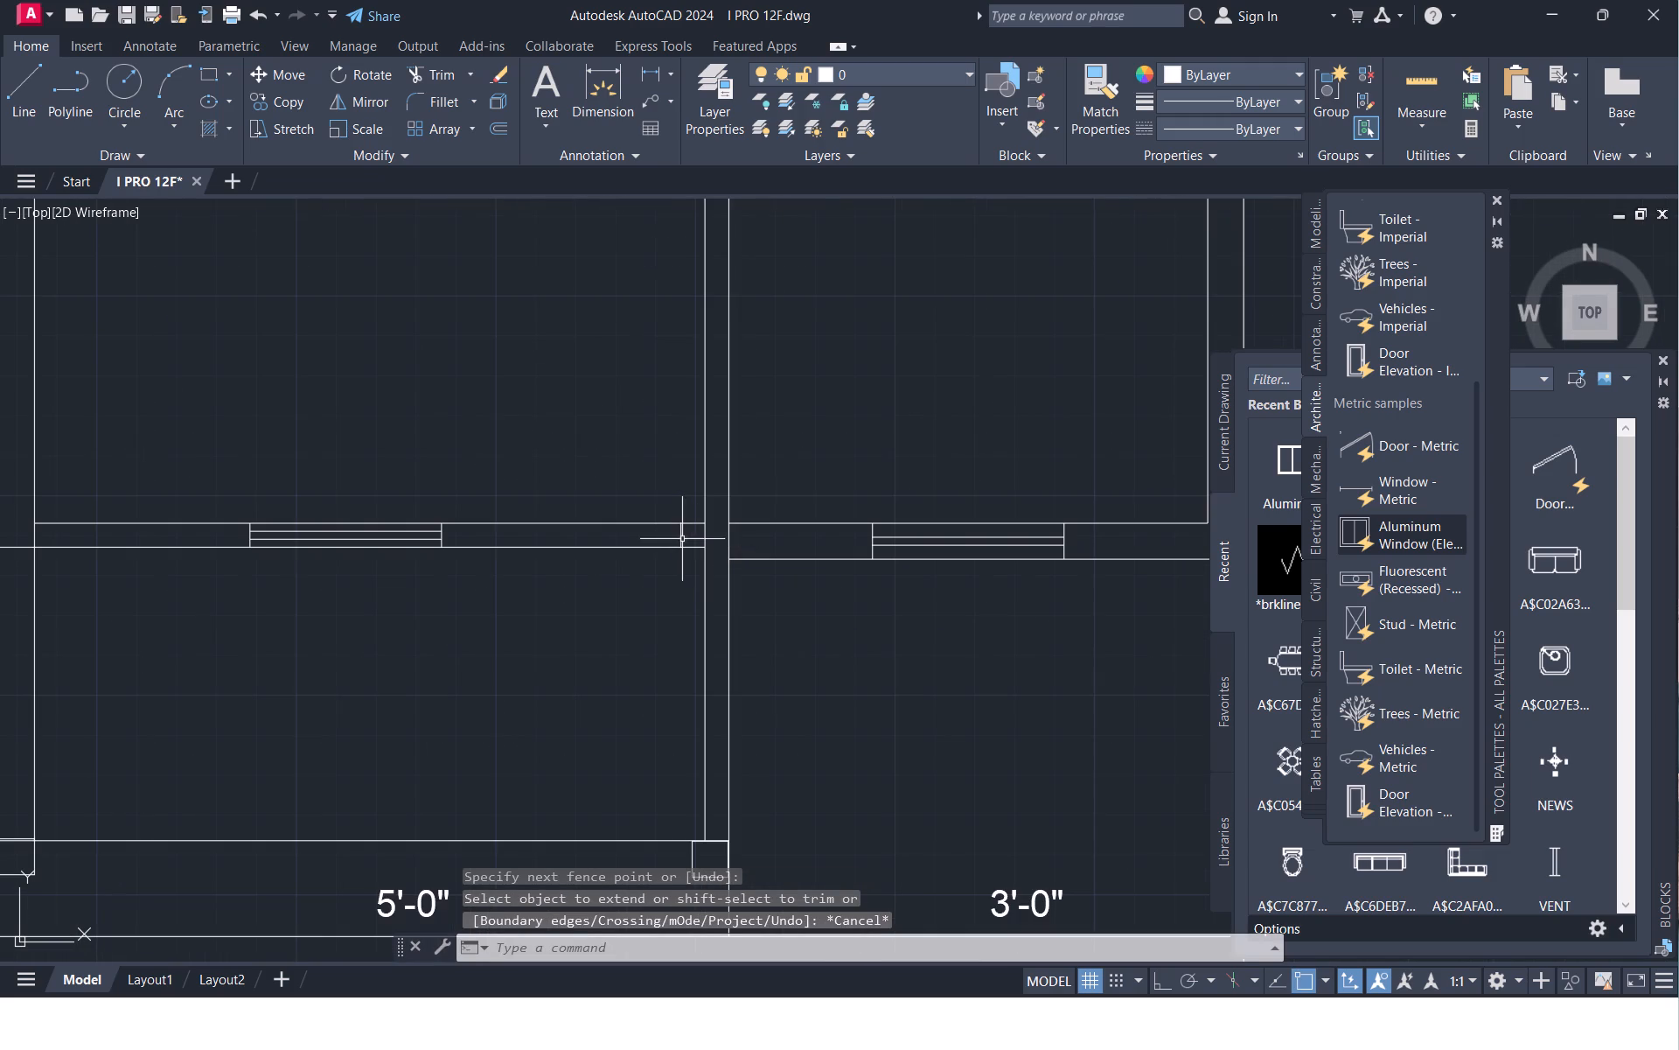
key(Delete)
Save the drawing.
scroll(651, 560, down, 2)
middle_drag(651, 571, 644, 607)
key(ctrl+s)
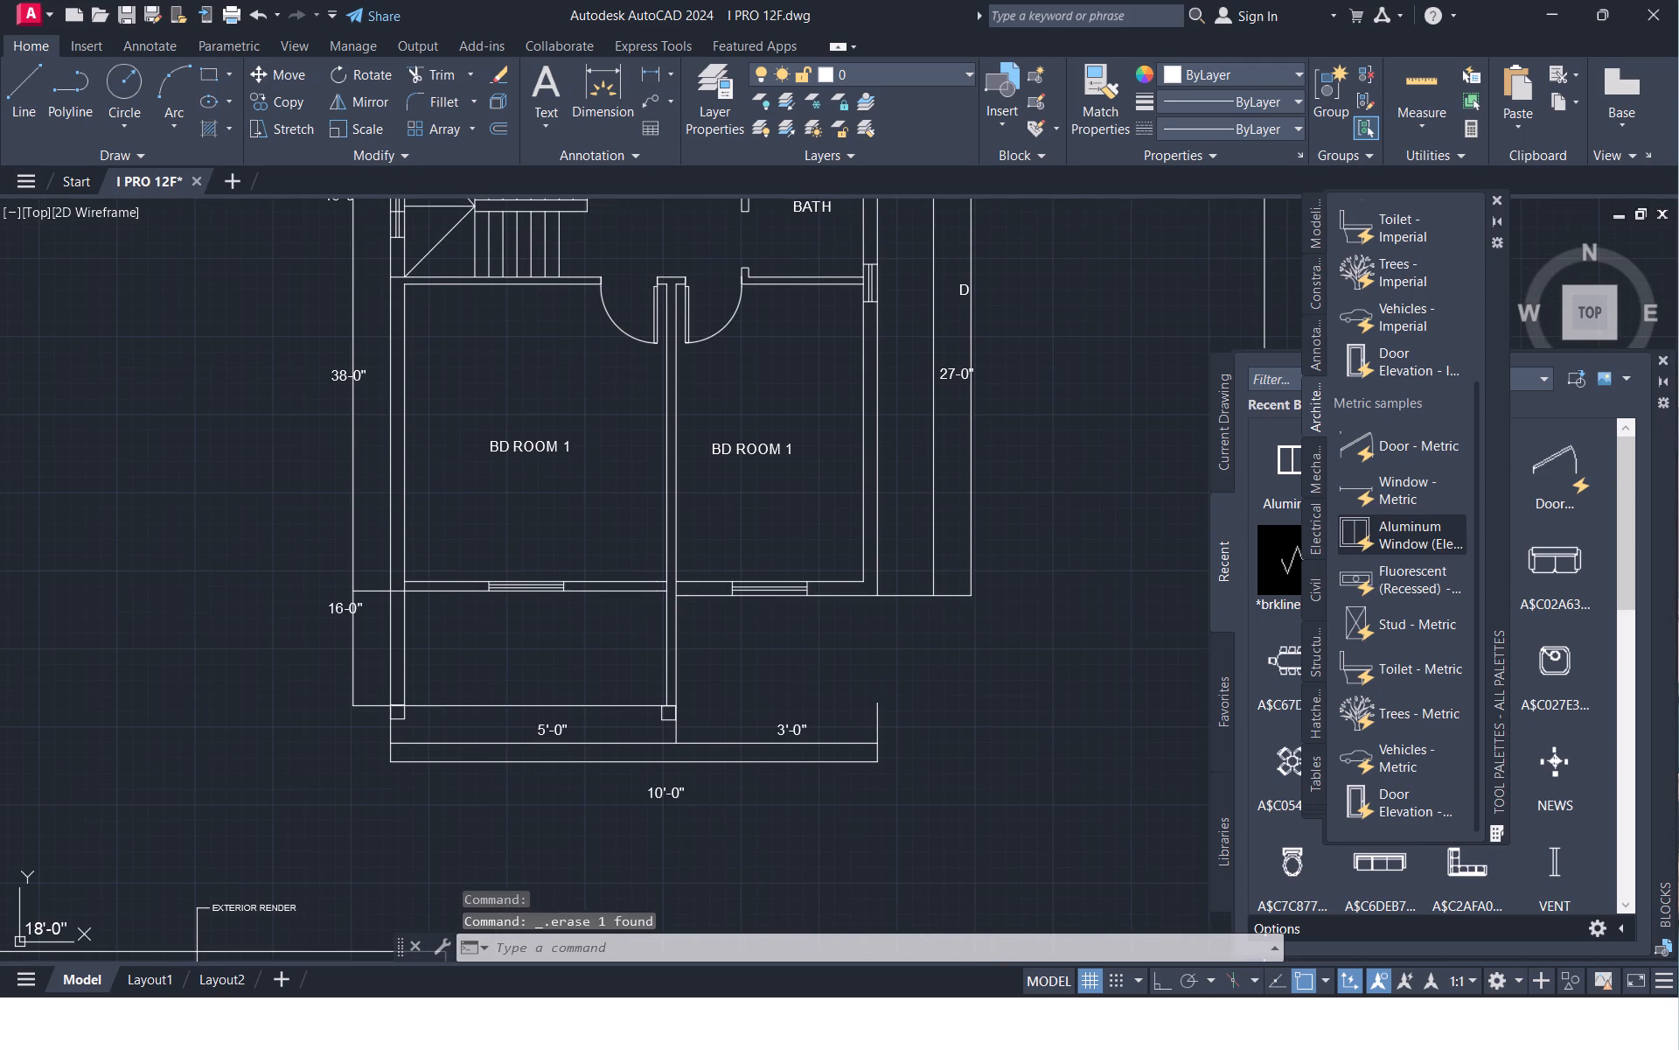
Draw a wardrobe rectangle in the left bedroom from its upper-left inner corner along the wall below the stairs.
middle_drag(654, 562, 638, 655)
scroll(603, 584, down, 1)
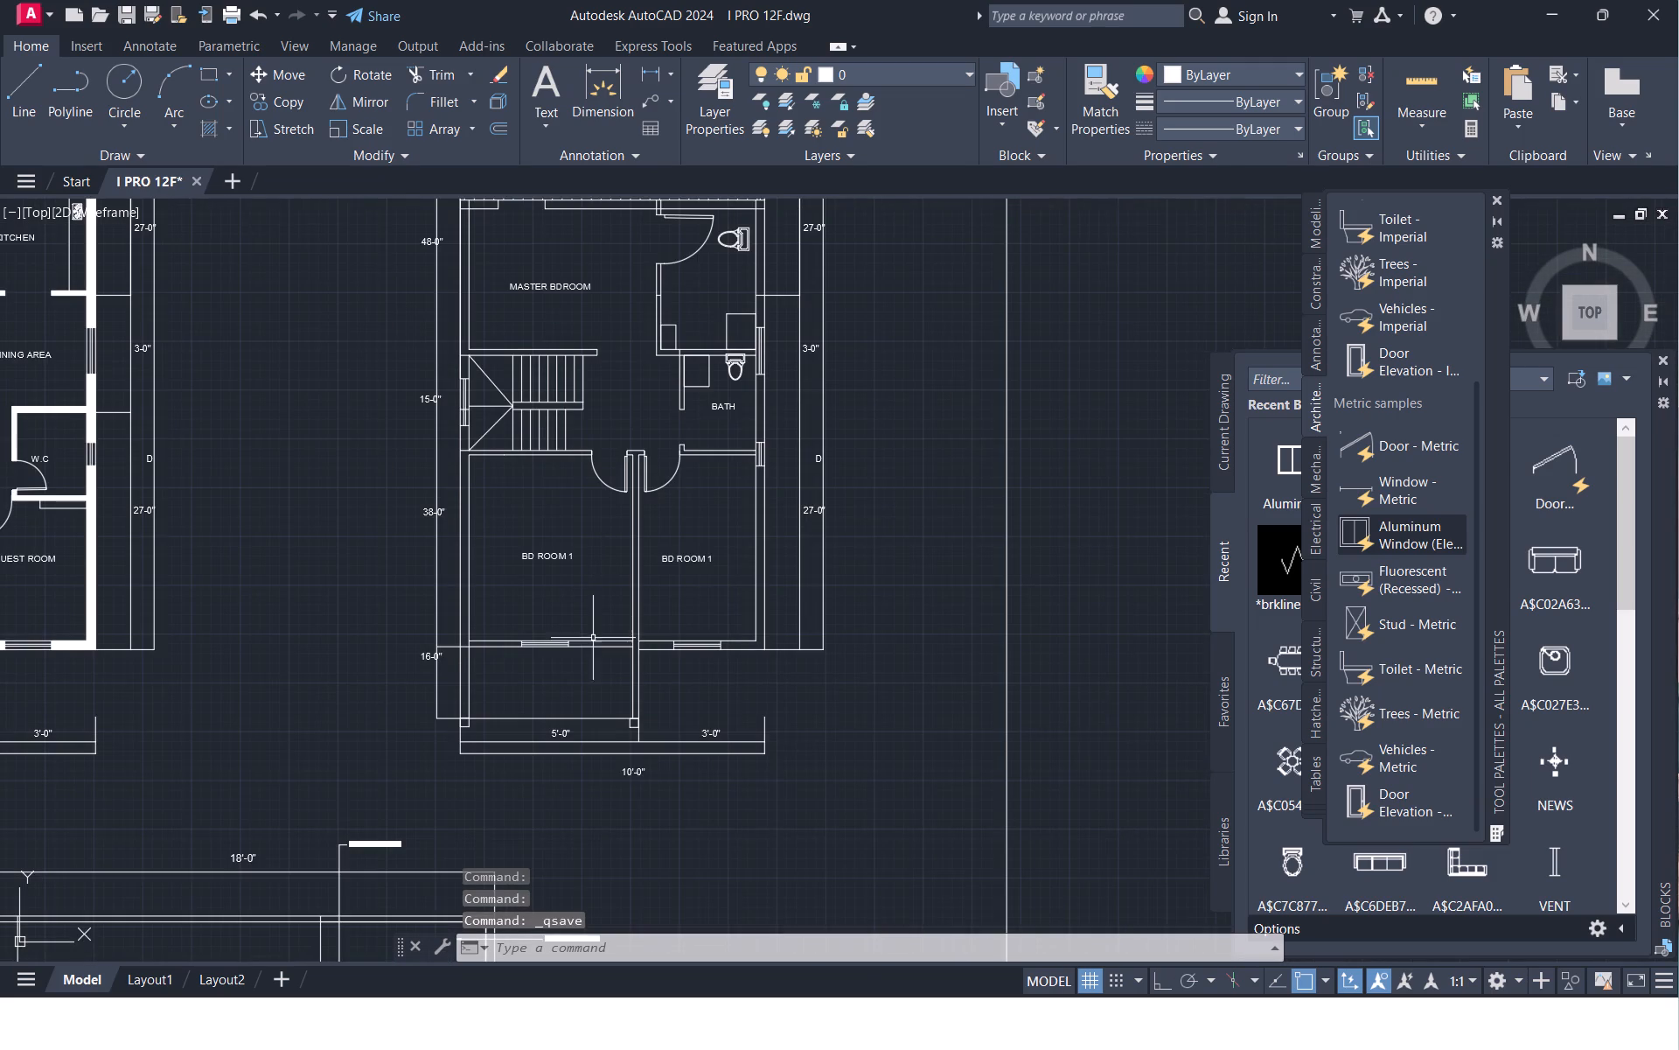
middle_drag(589, 647, 571, 706)
middle_drag(557, 567, 550, 601)
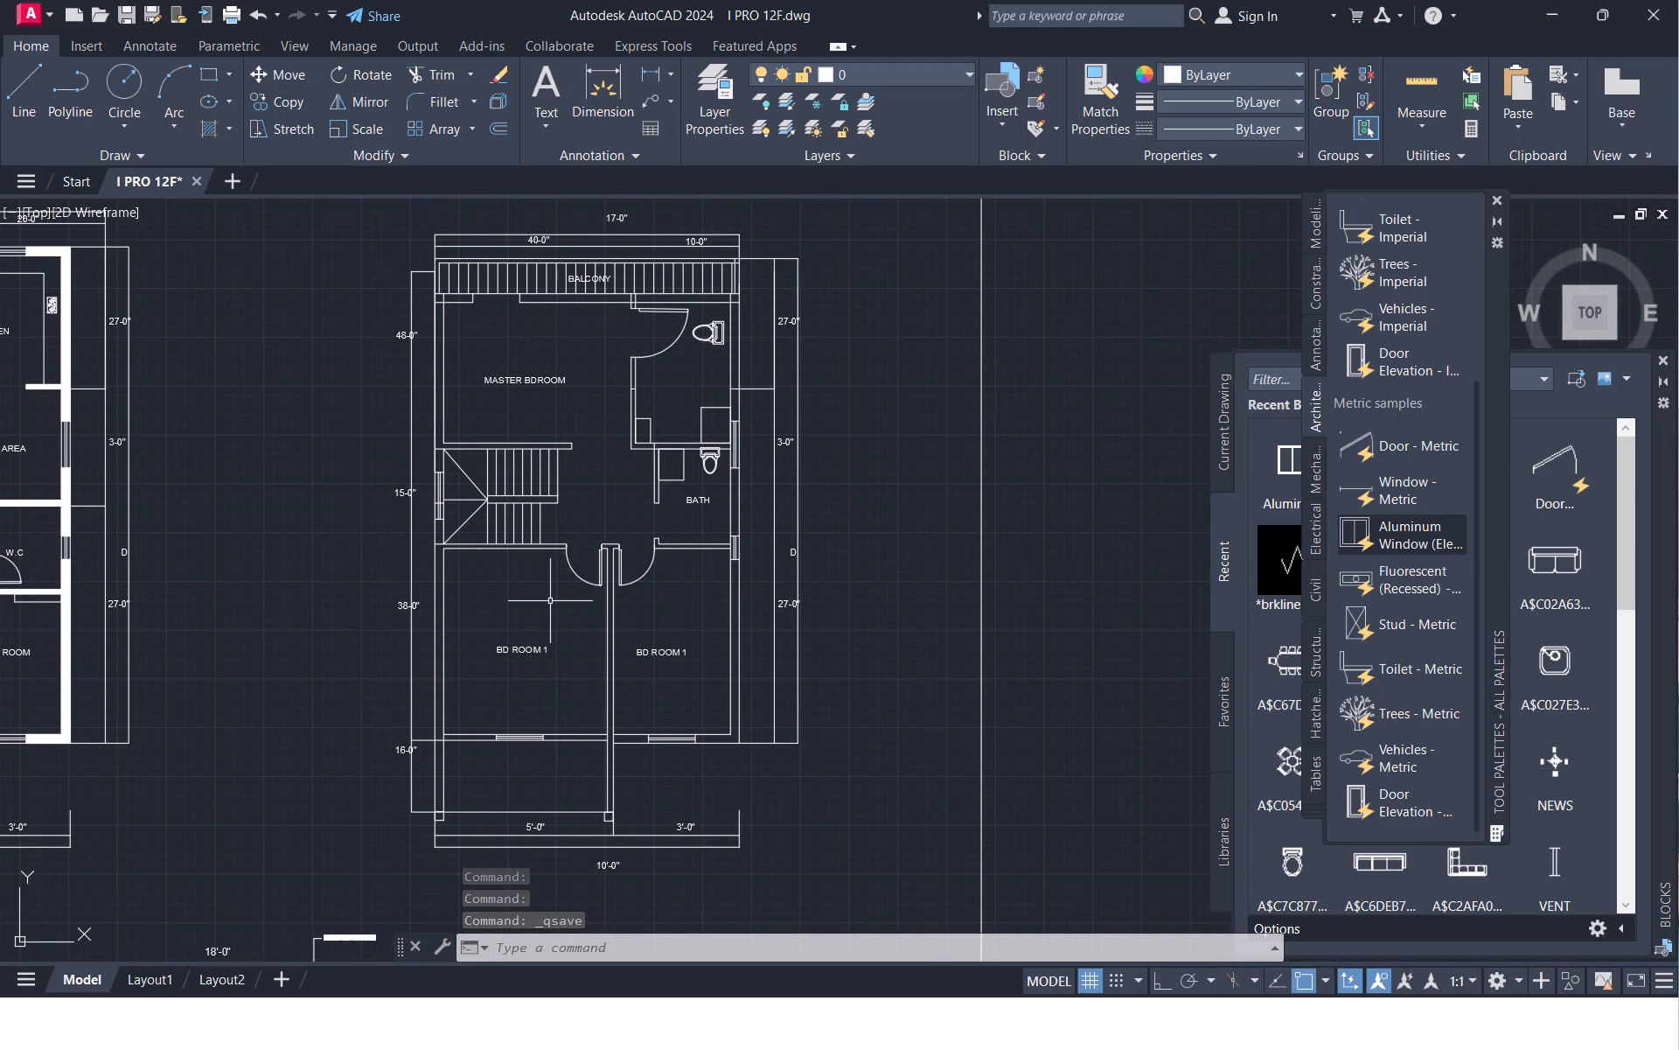
text(rec)
key(space)
click(448, 557)
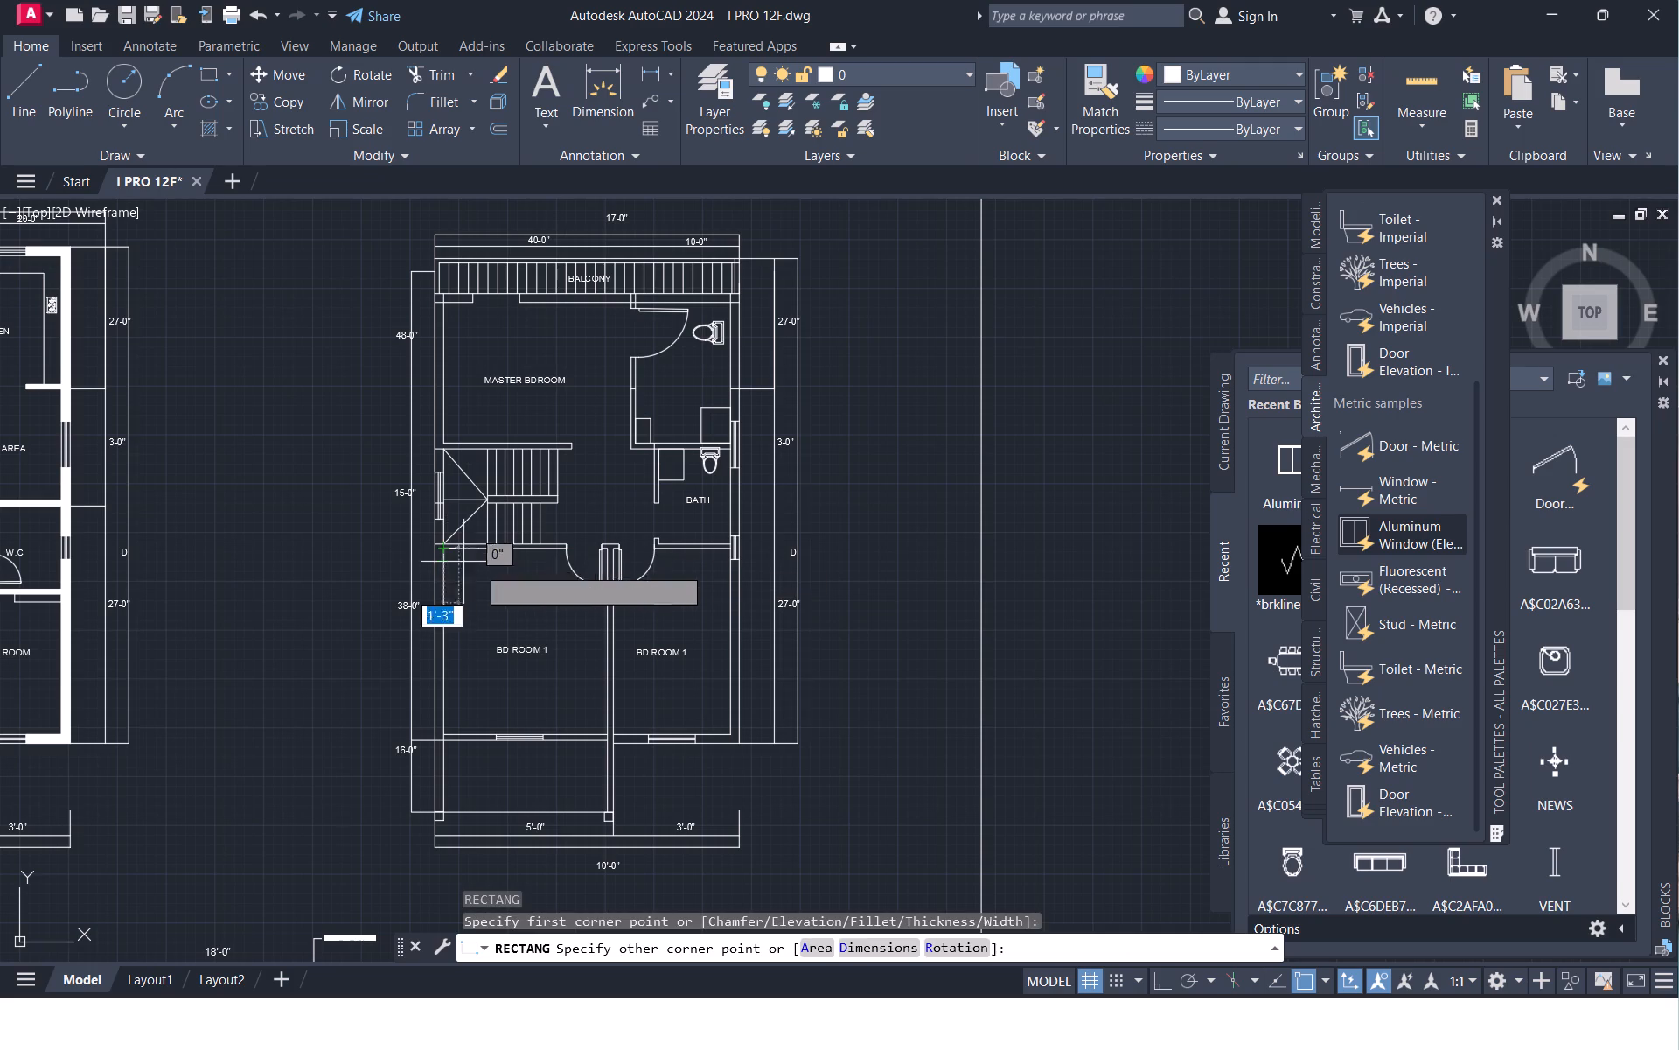
click(533, 577)
Draw a wardrobe rectangle about 6'-6" by 1'-8" in the right bedroom along the wall below the bath.
key(space)
scroll(643, 550, up, 2)
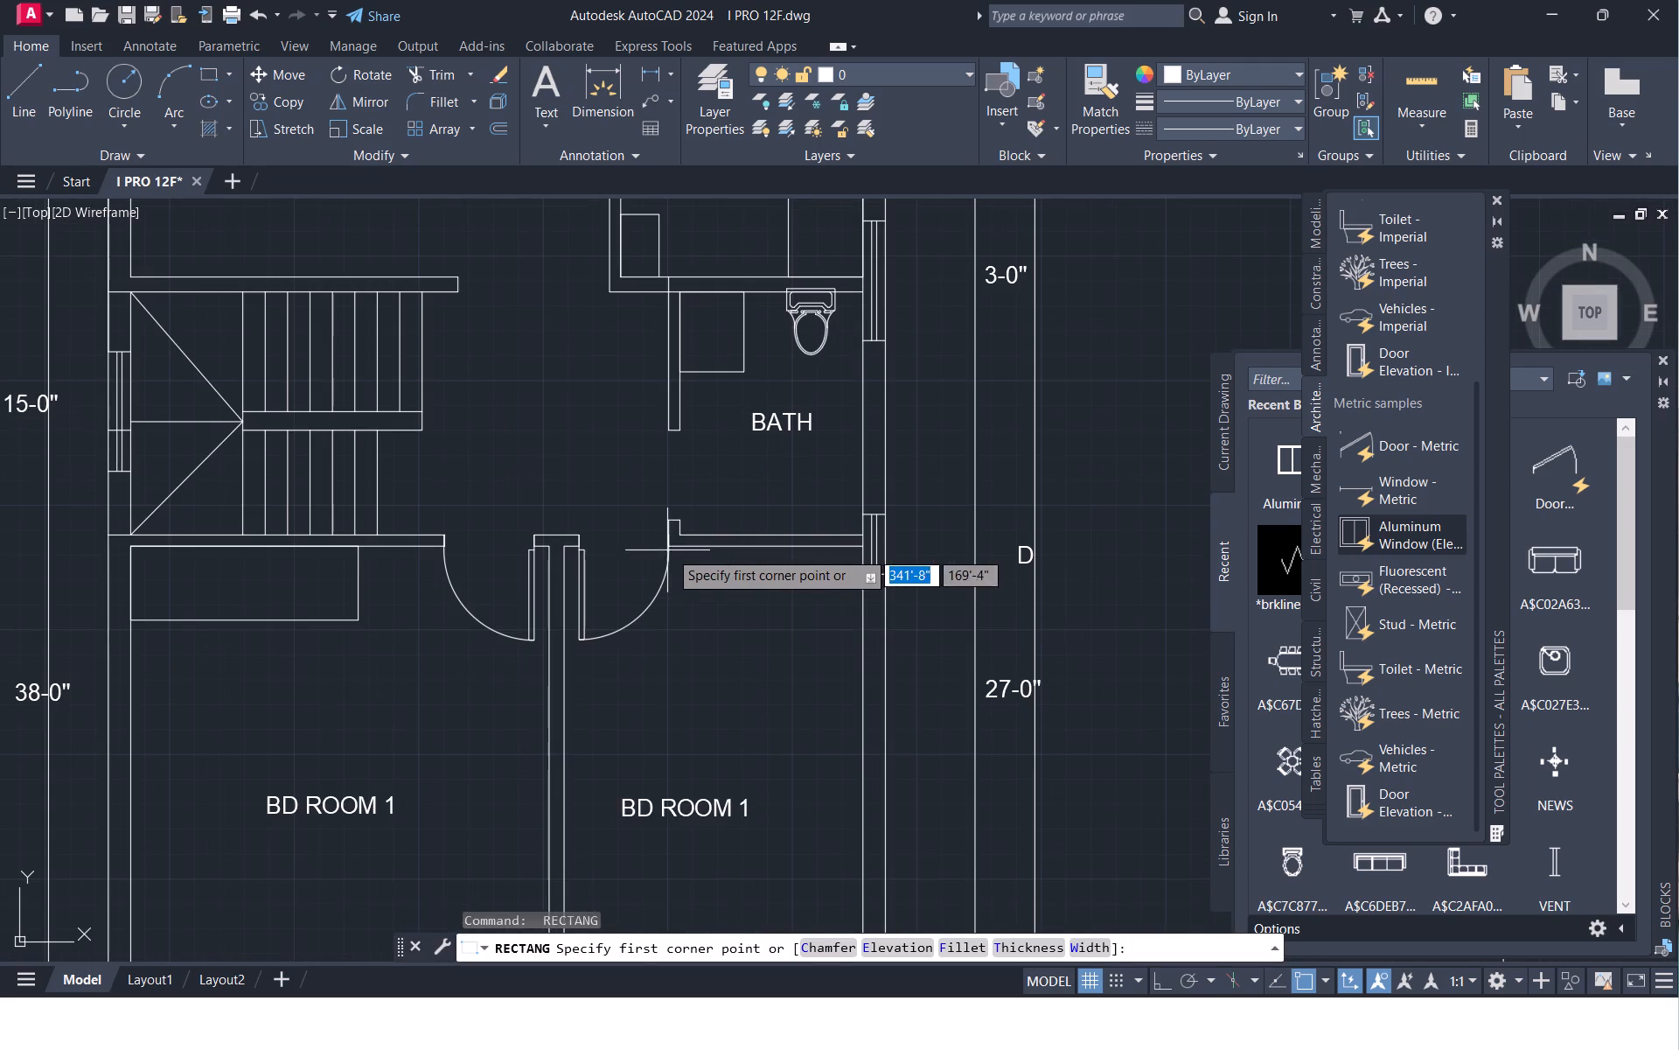
click(672, 552)
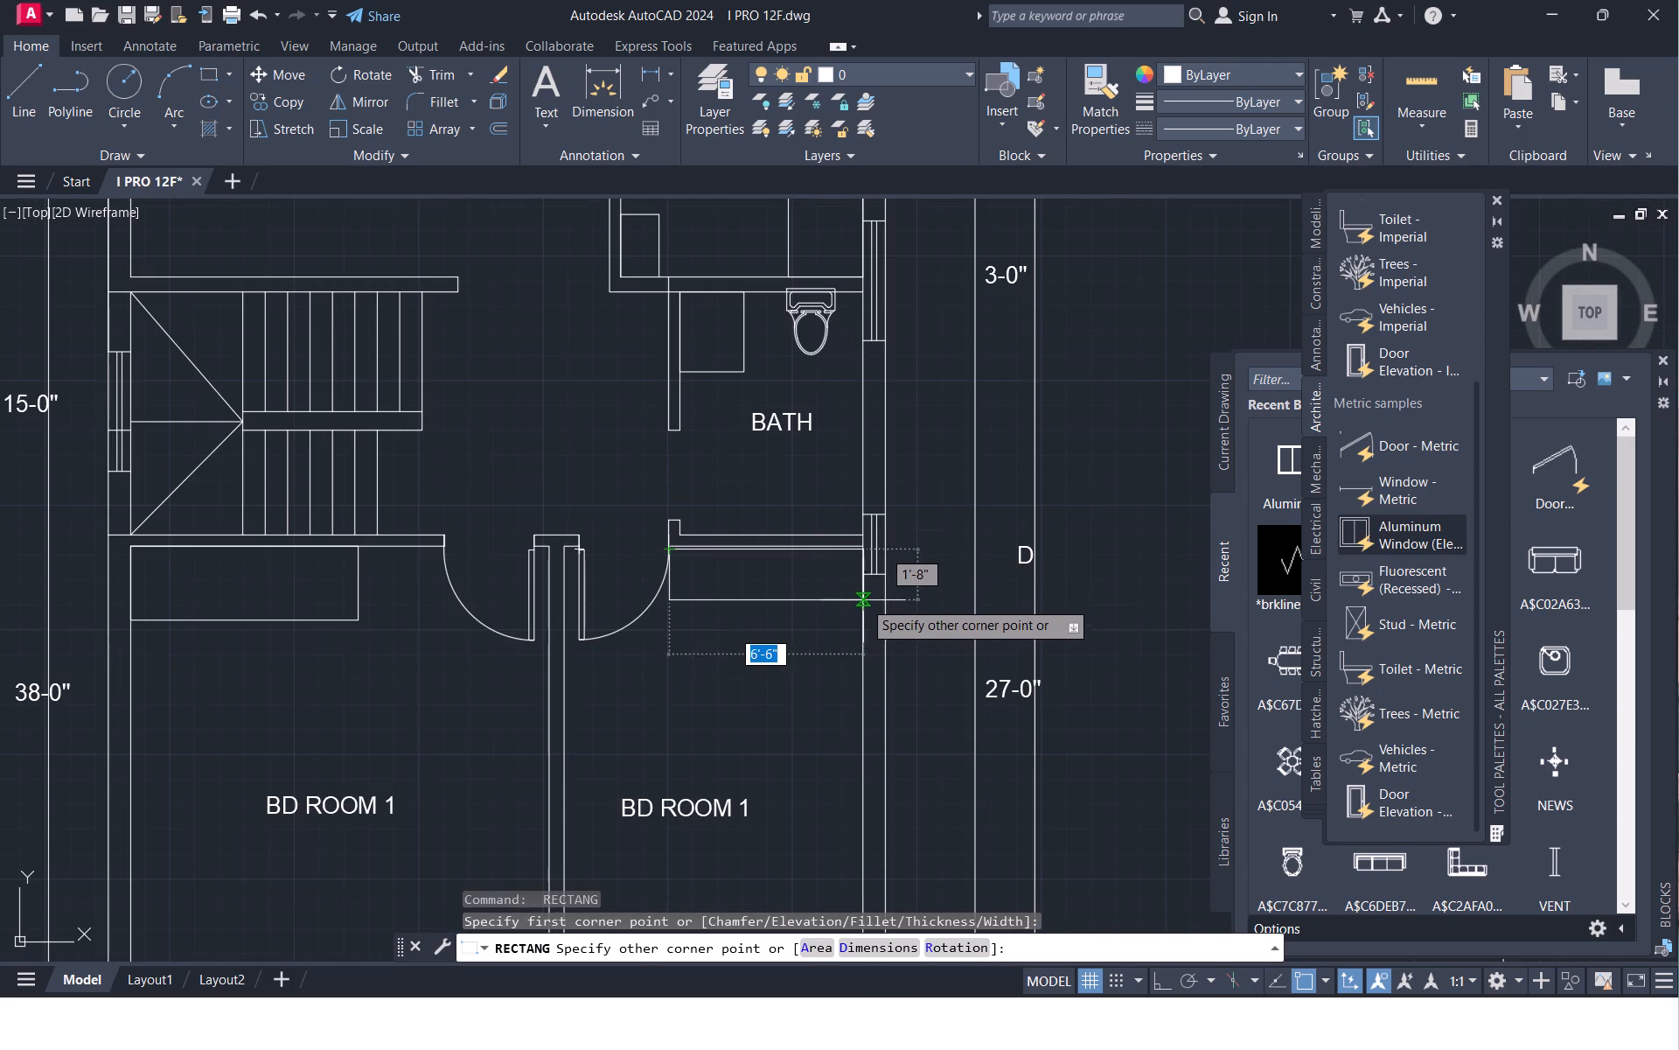
click(863, 600)
scroll(838, 606, down, 1)
middle_drag(834, 607, 812, 563)
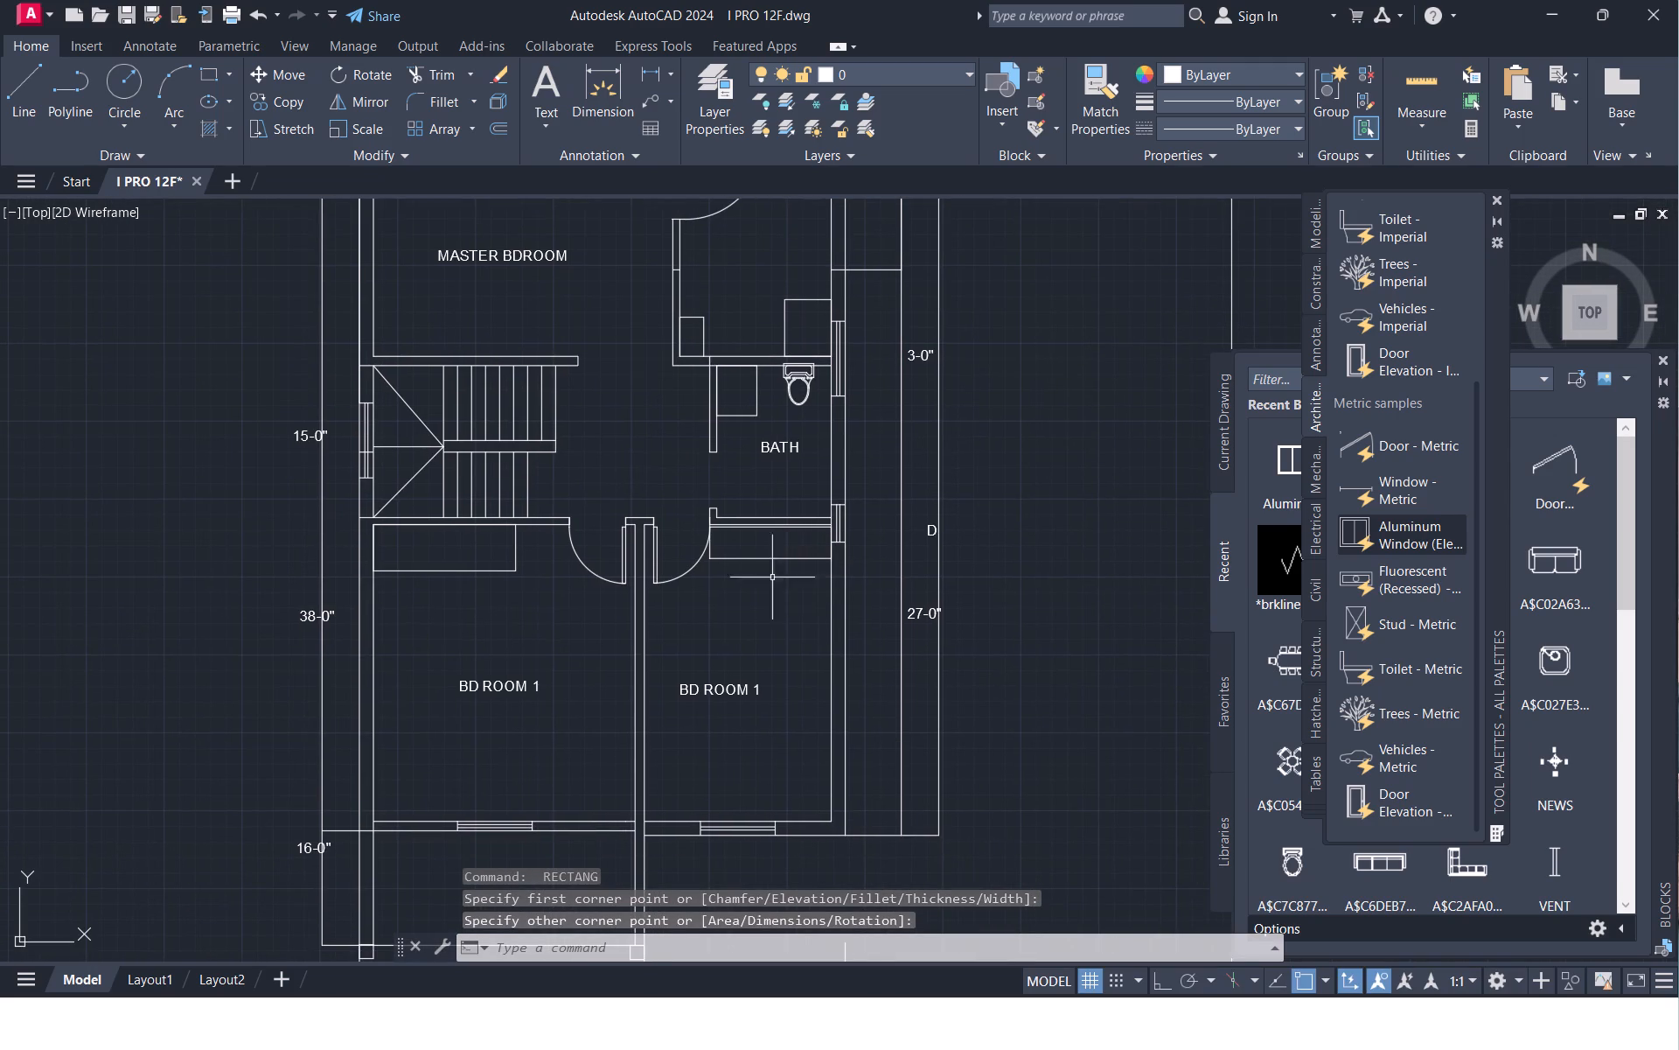
Save the drawing with the two wardrobe rectangles.
key(ctrl+s)
Start a solid hatch filling the outer wall beside the right bedroom and bath and the wall between those rooms.
scroll(760, 584, down, 1)
middle_drag(748, 588, 703, 639)
text(ha)
key(space)
scroll(767, 659, up, 3)
click(756, 656)
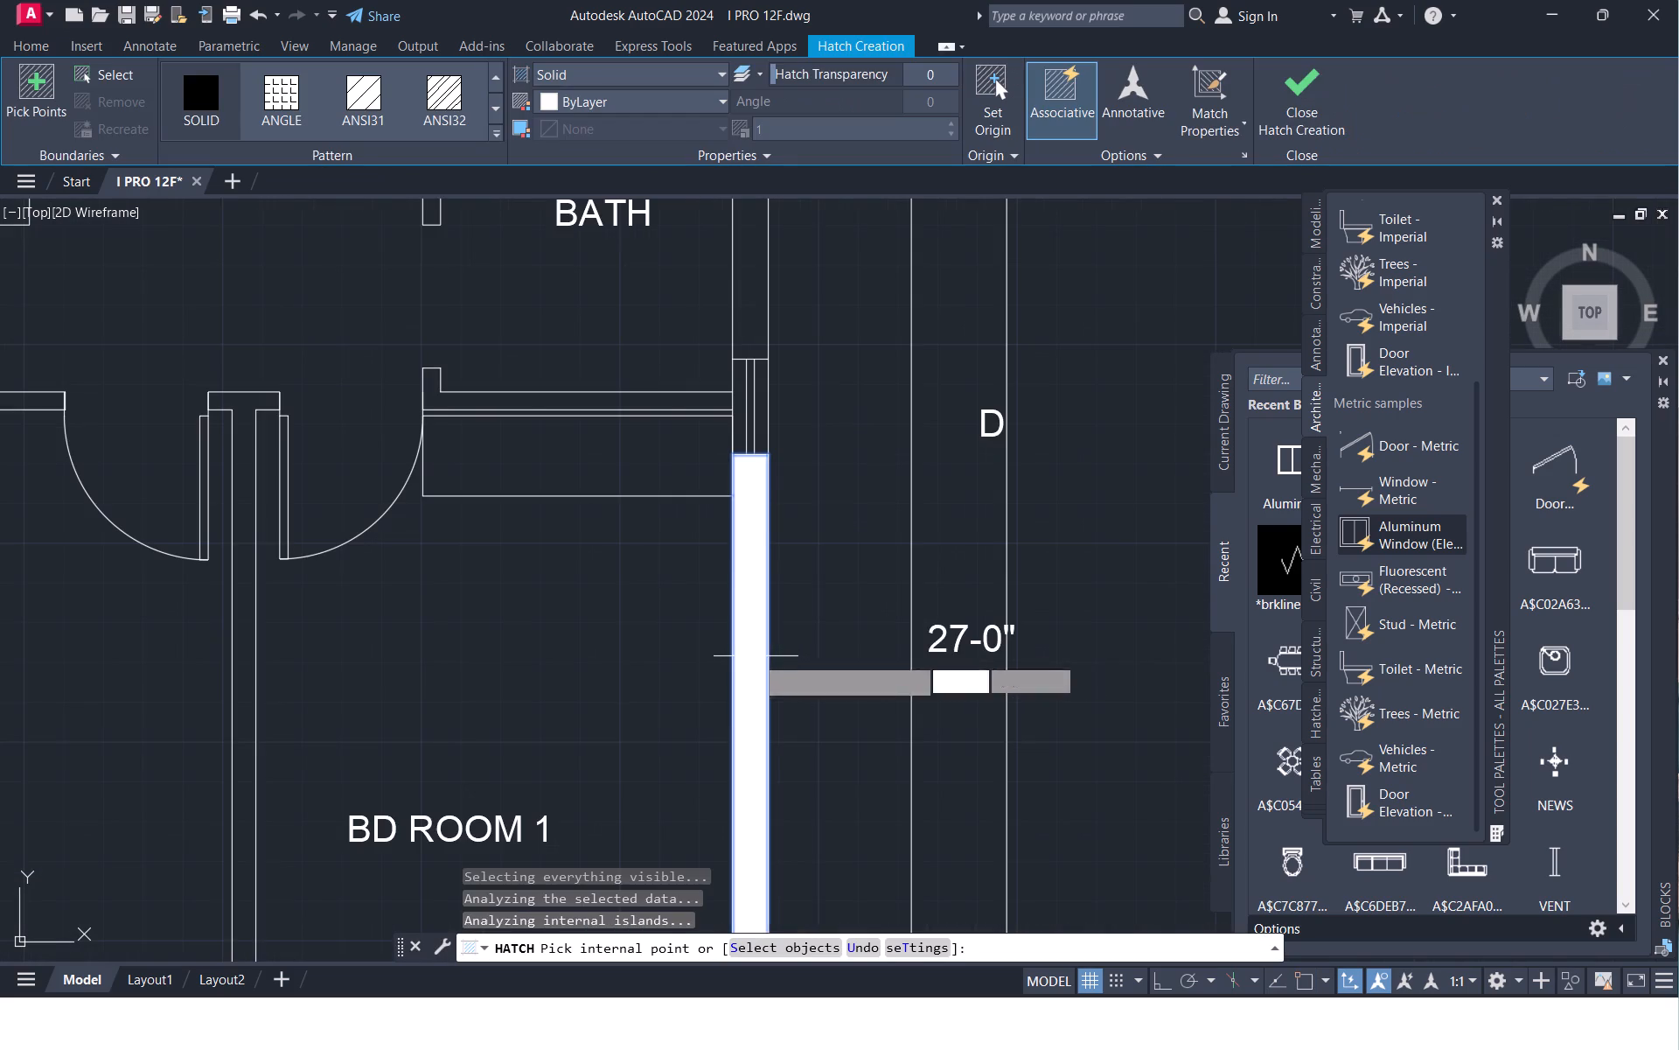
click(755, 329)
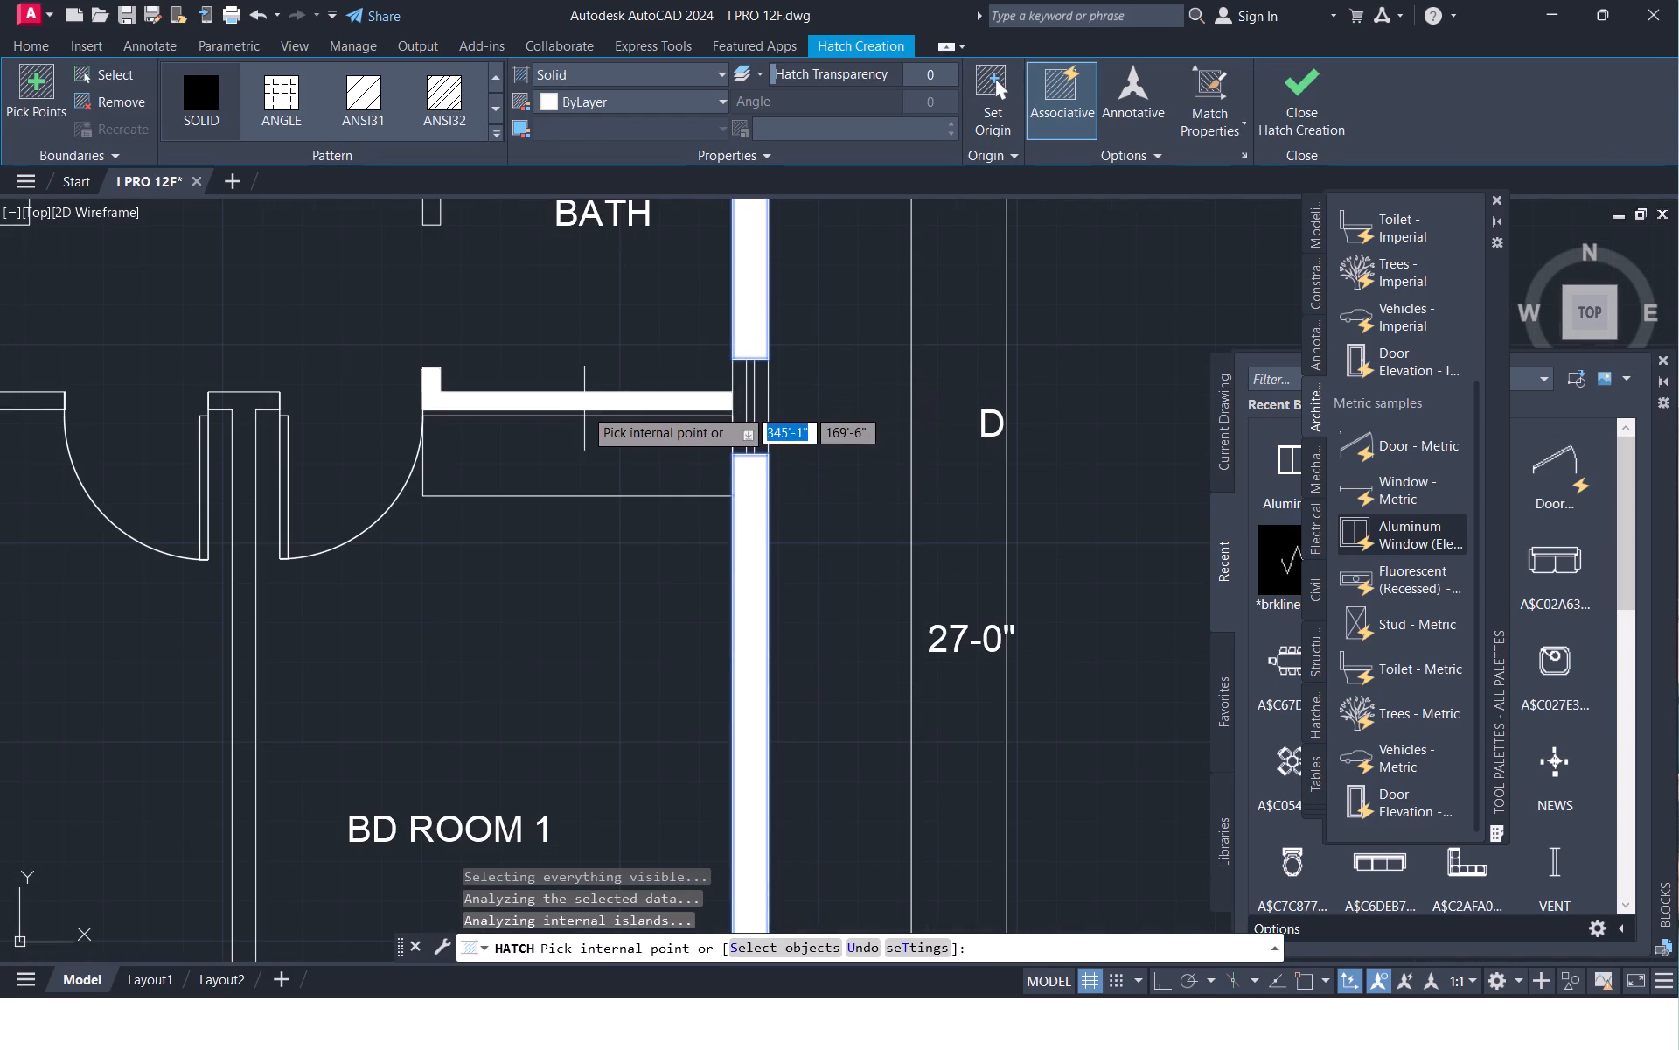
click(578, 403)
Add the partition between the bedrooms and the left bedroom's walls to the solid hatch, undoing the stray stair tread fill.
middle_drag(416, 488, 521, 437)
click(347, 354)
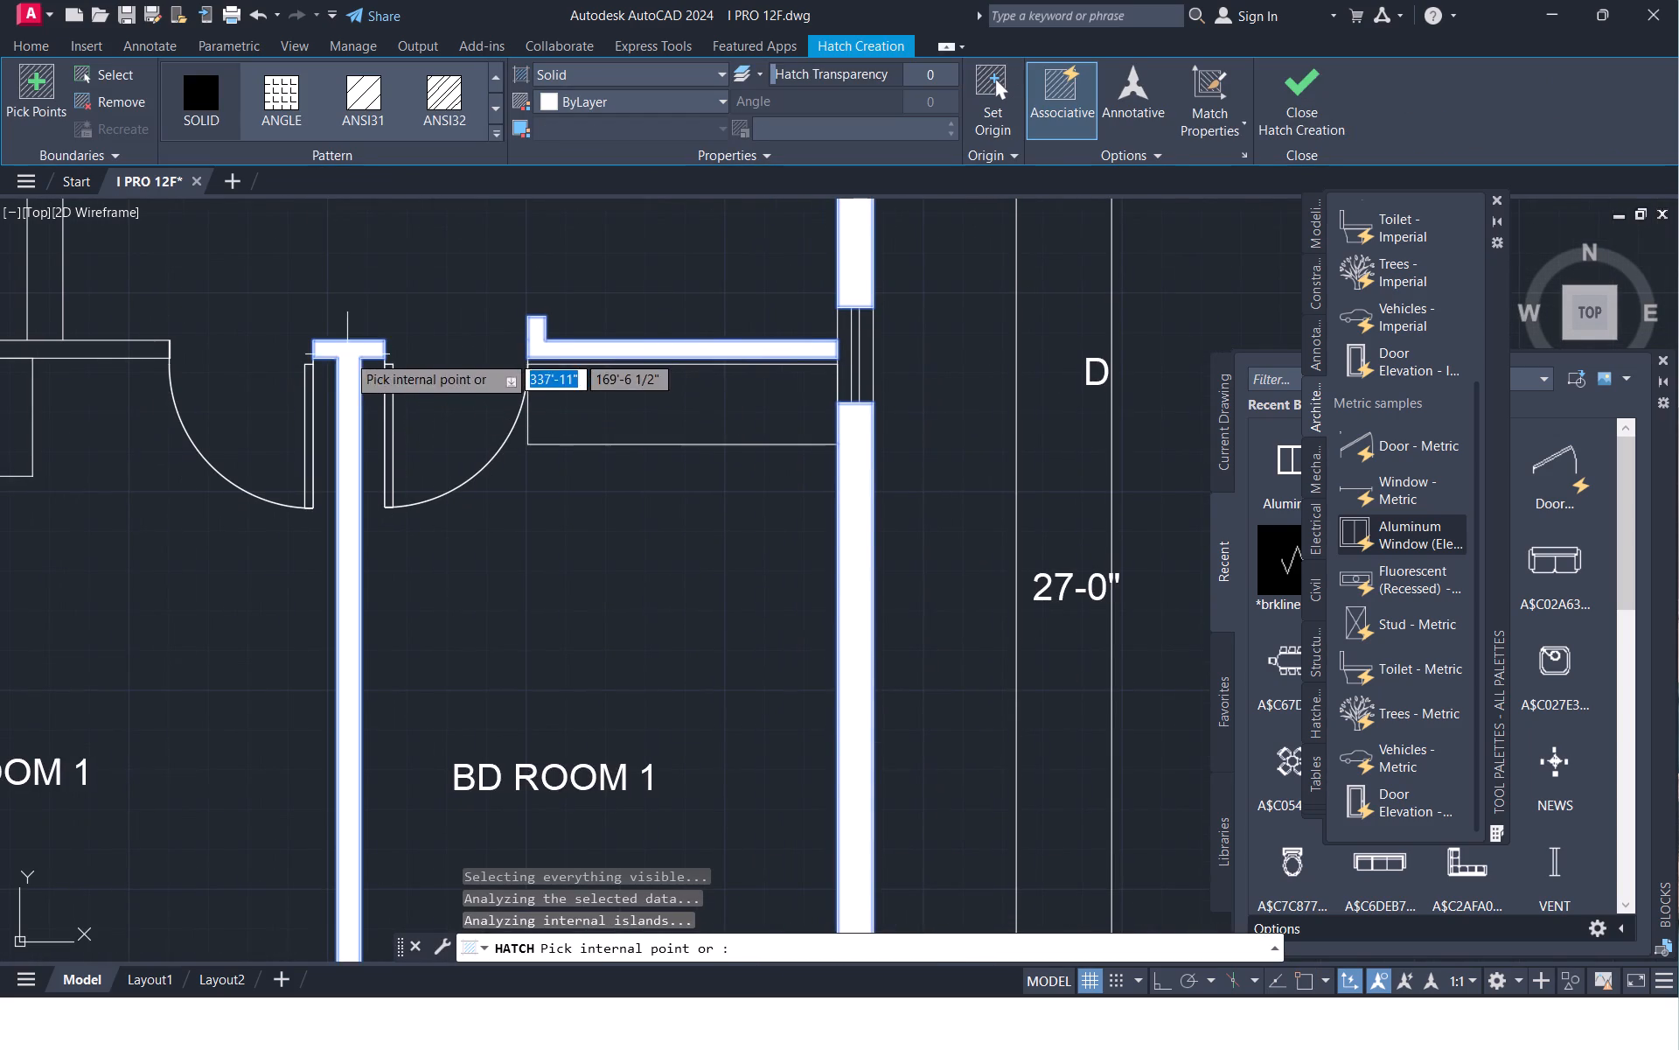
click(74, 348)
click(50, 325)
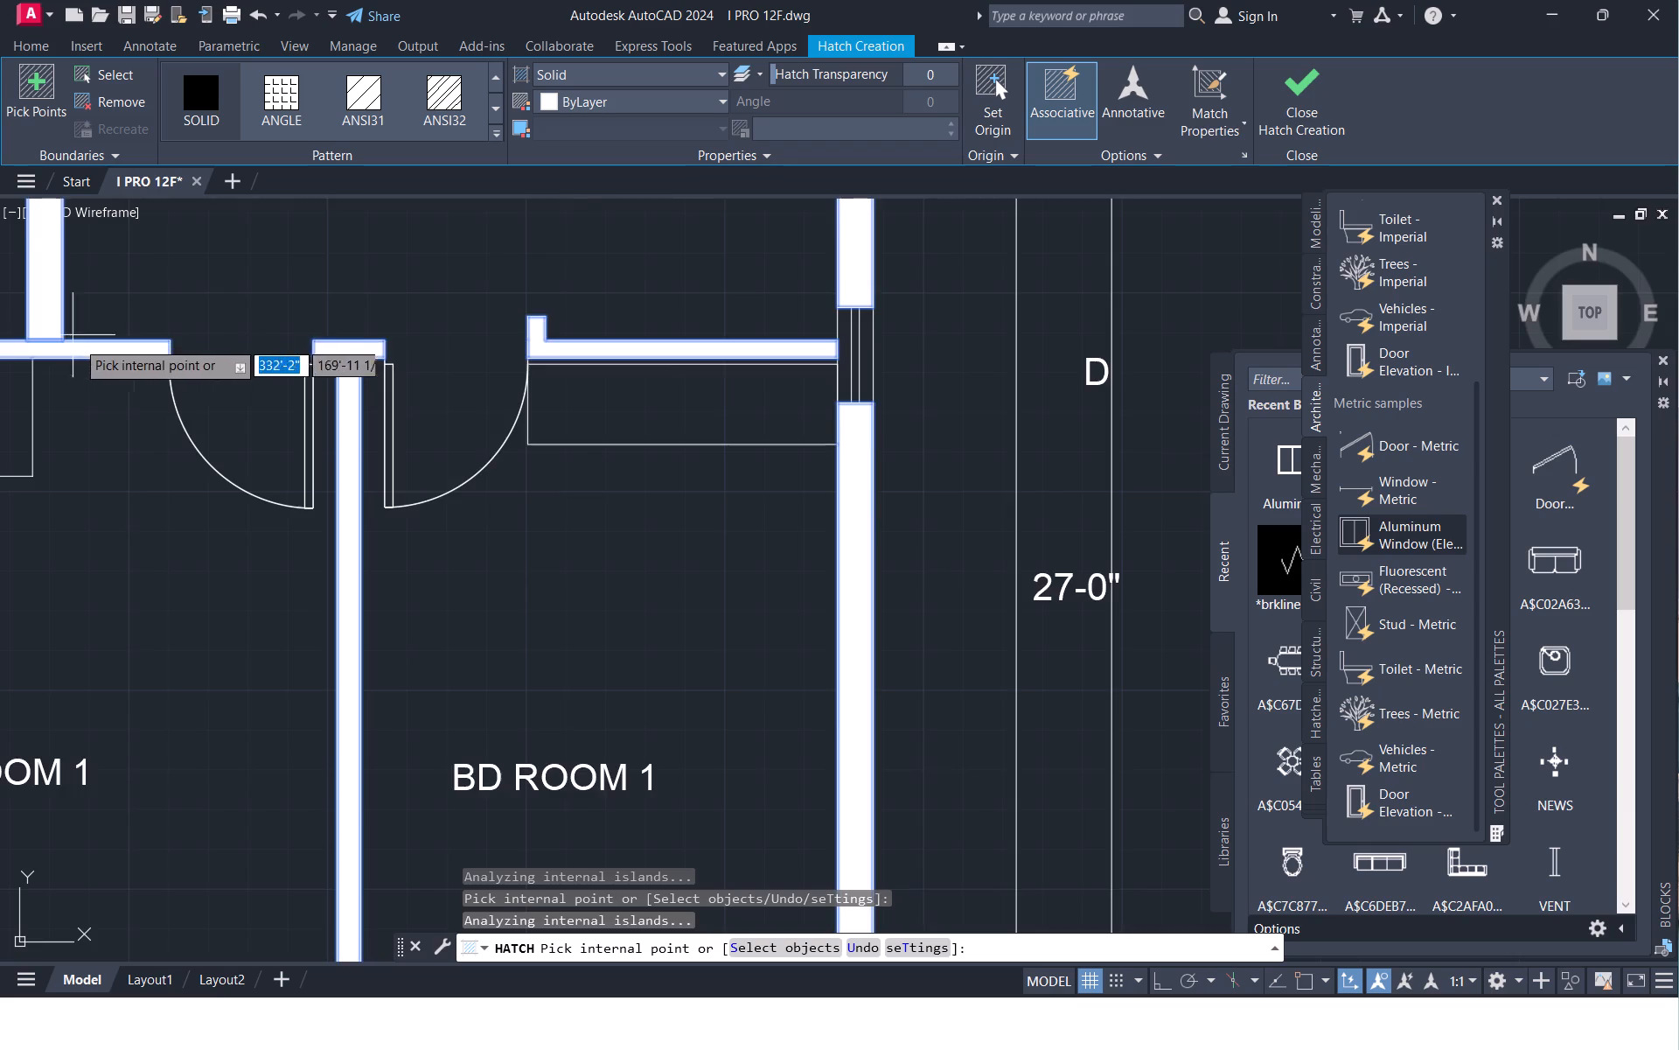
scroll(90, 352, down, 1)
middle_drag(153, 379, 603, 507)
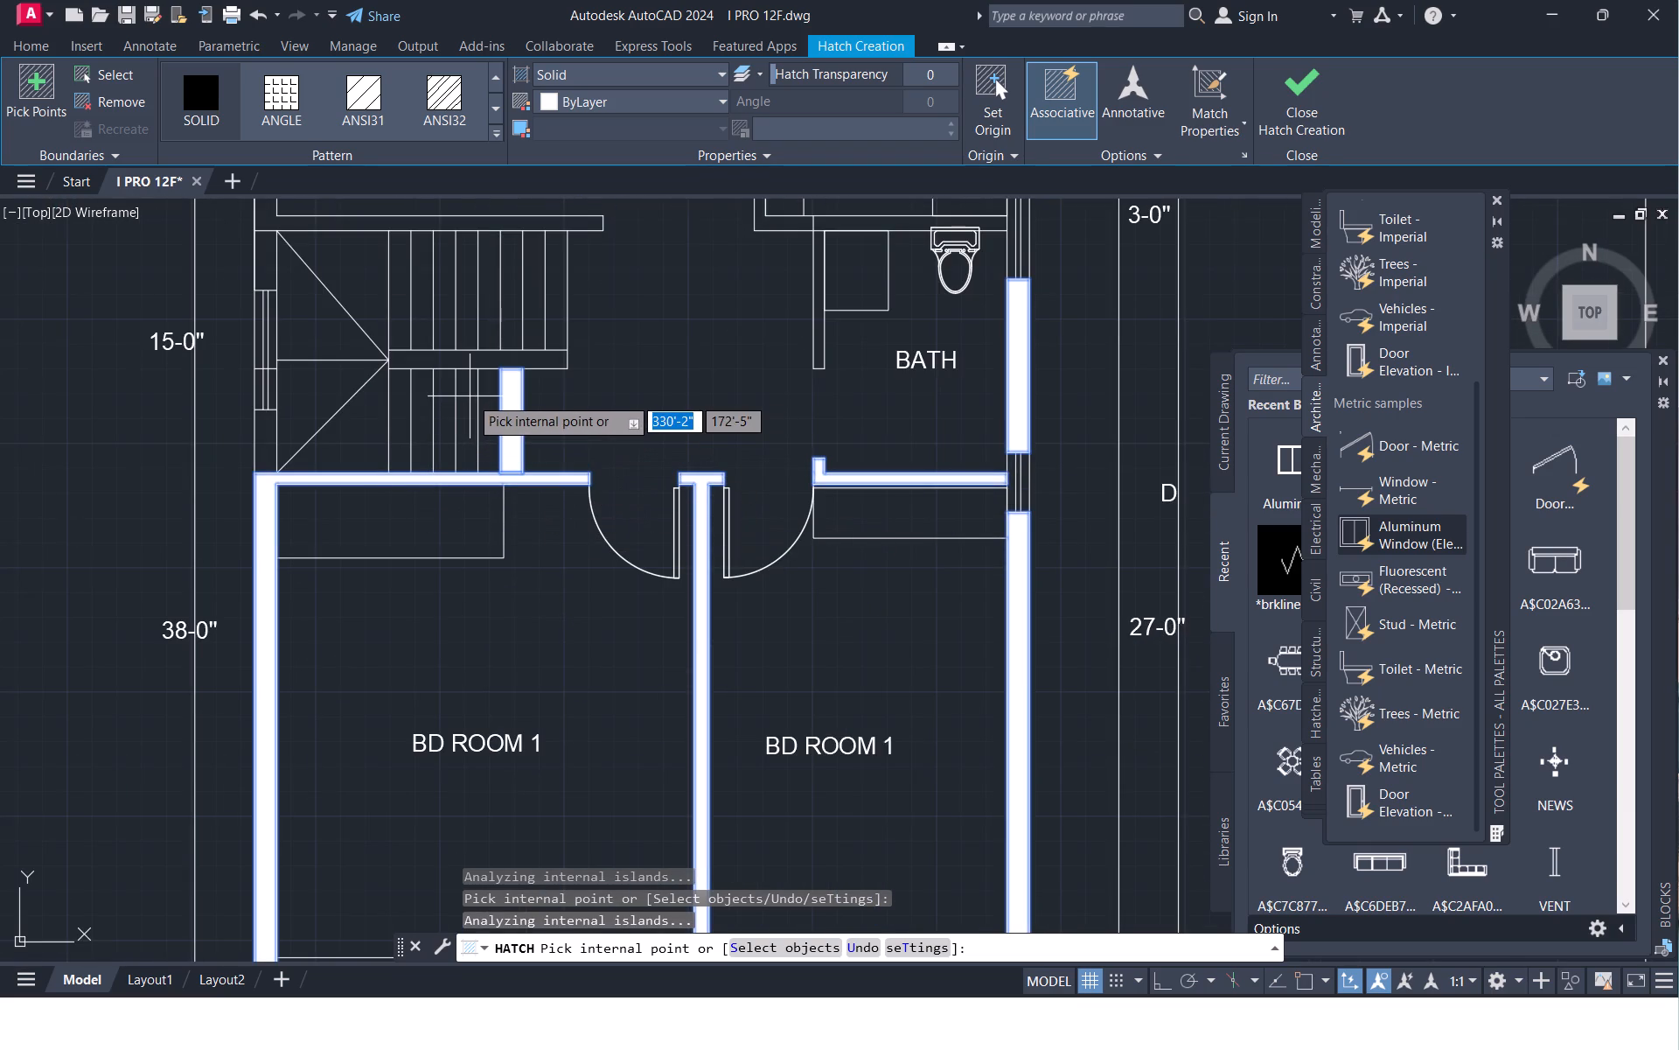
key(ctrl+z)
Add the outer wall sections around the stair window and the master bedroom's side and lower walls to the solid hatch.
click(269, 434)
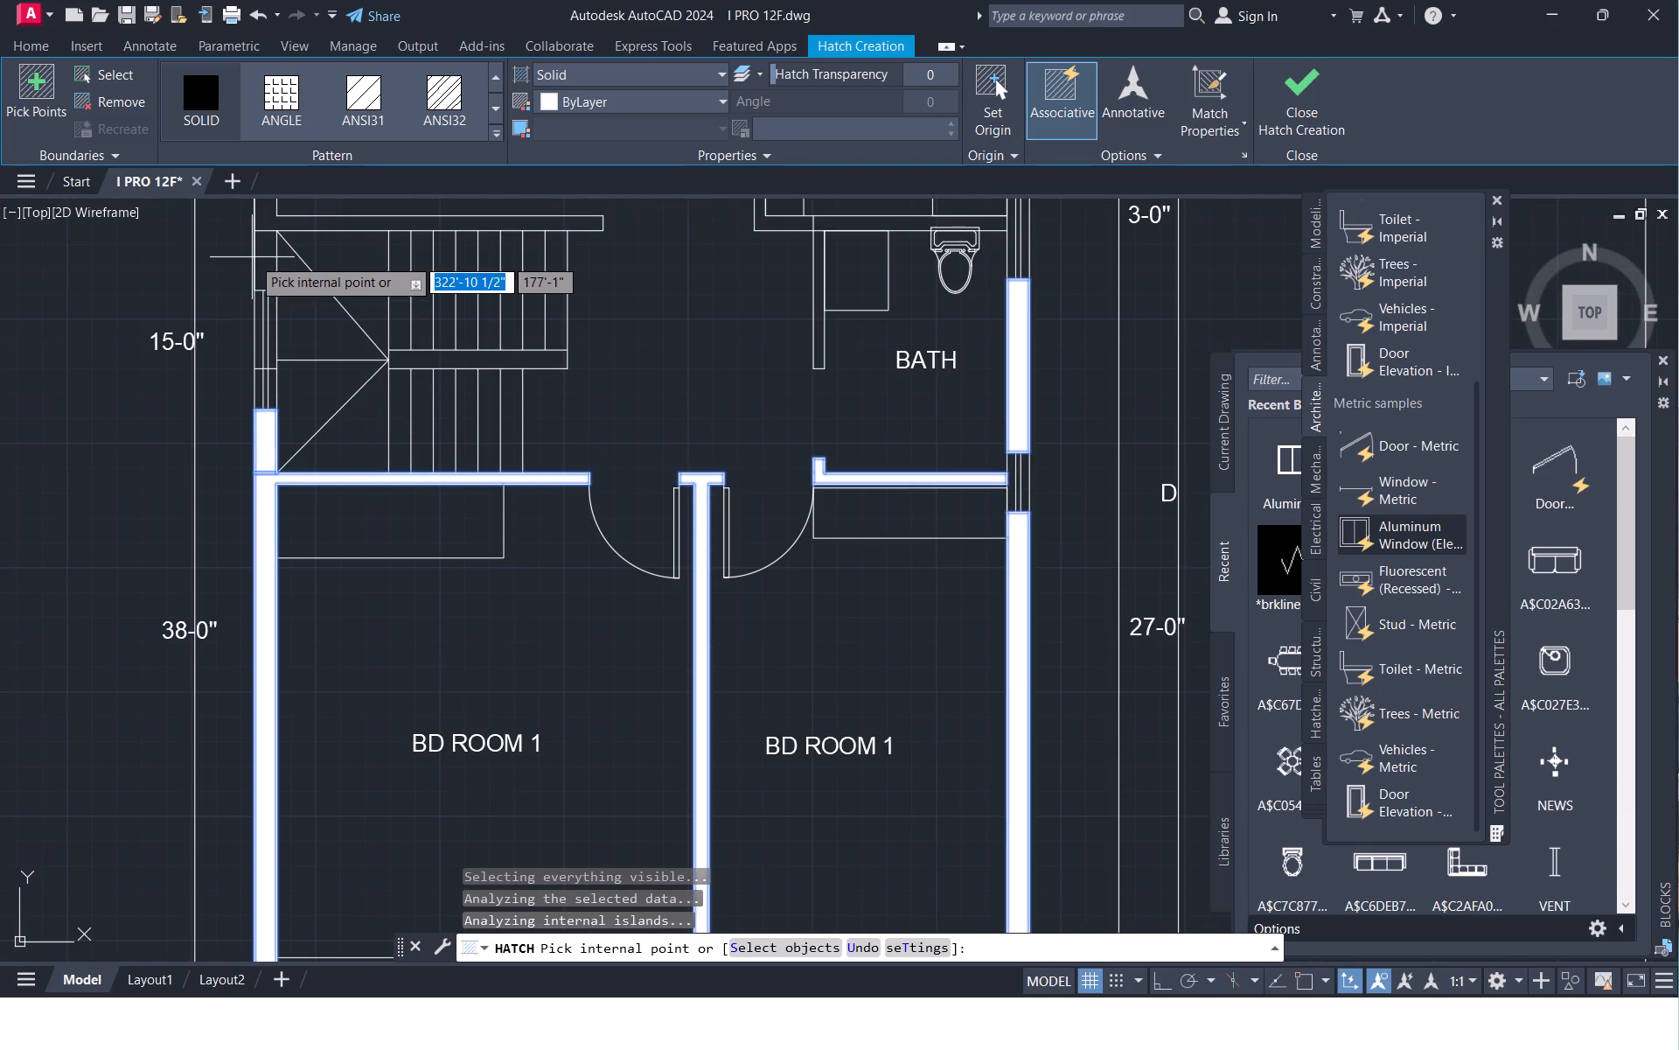
click(261, 262)
middle_drag(266, 269, 311, 503)
click(315, 451)
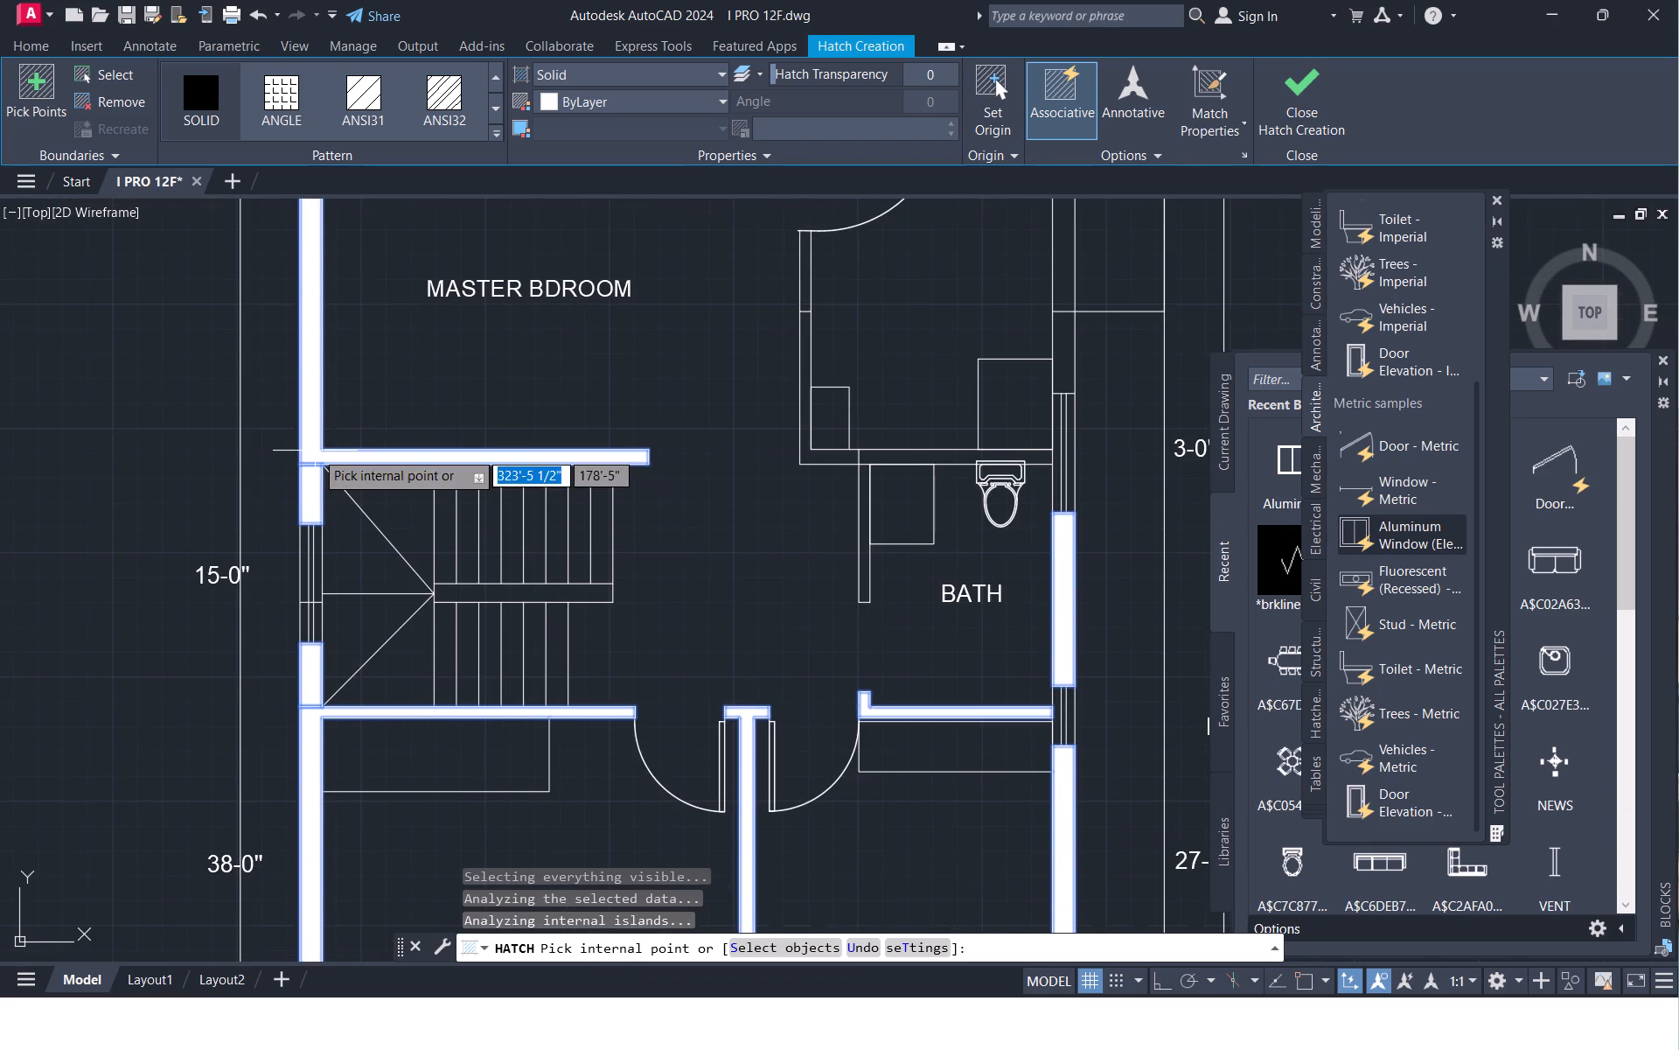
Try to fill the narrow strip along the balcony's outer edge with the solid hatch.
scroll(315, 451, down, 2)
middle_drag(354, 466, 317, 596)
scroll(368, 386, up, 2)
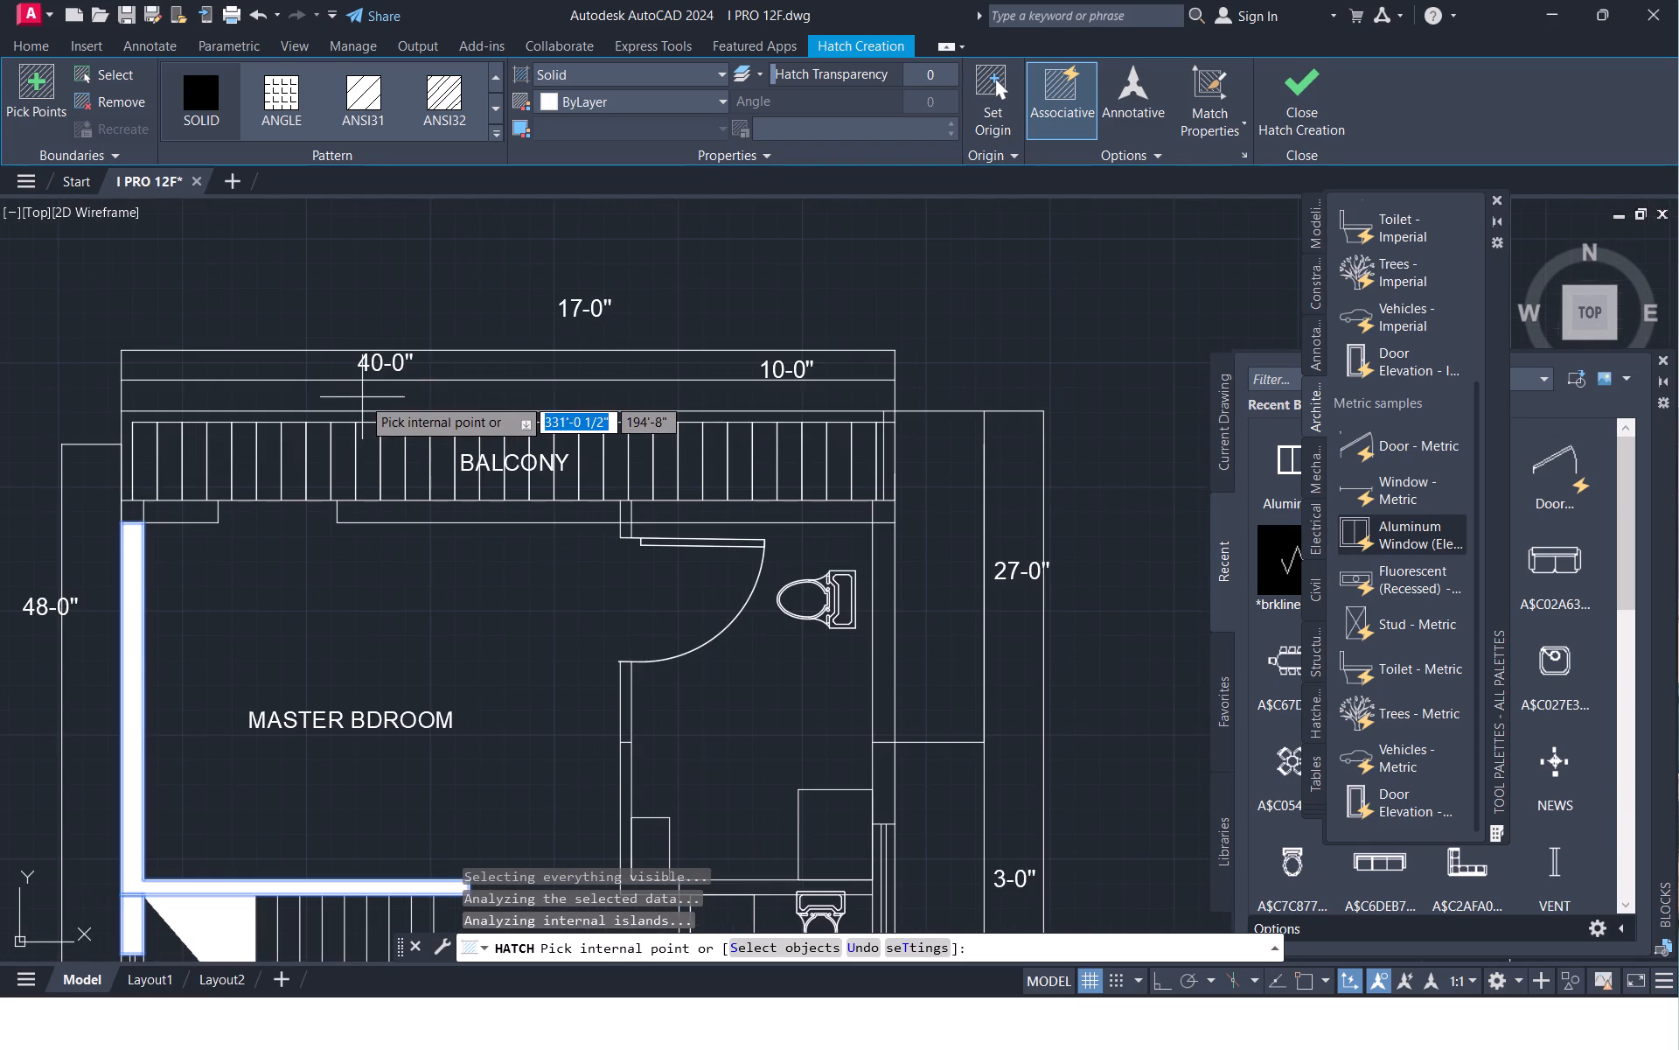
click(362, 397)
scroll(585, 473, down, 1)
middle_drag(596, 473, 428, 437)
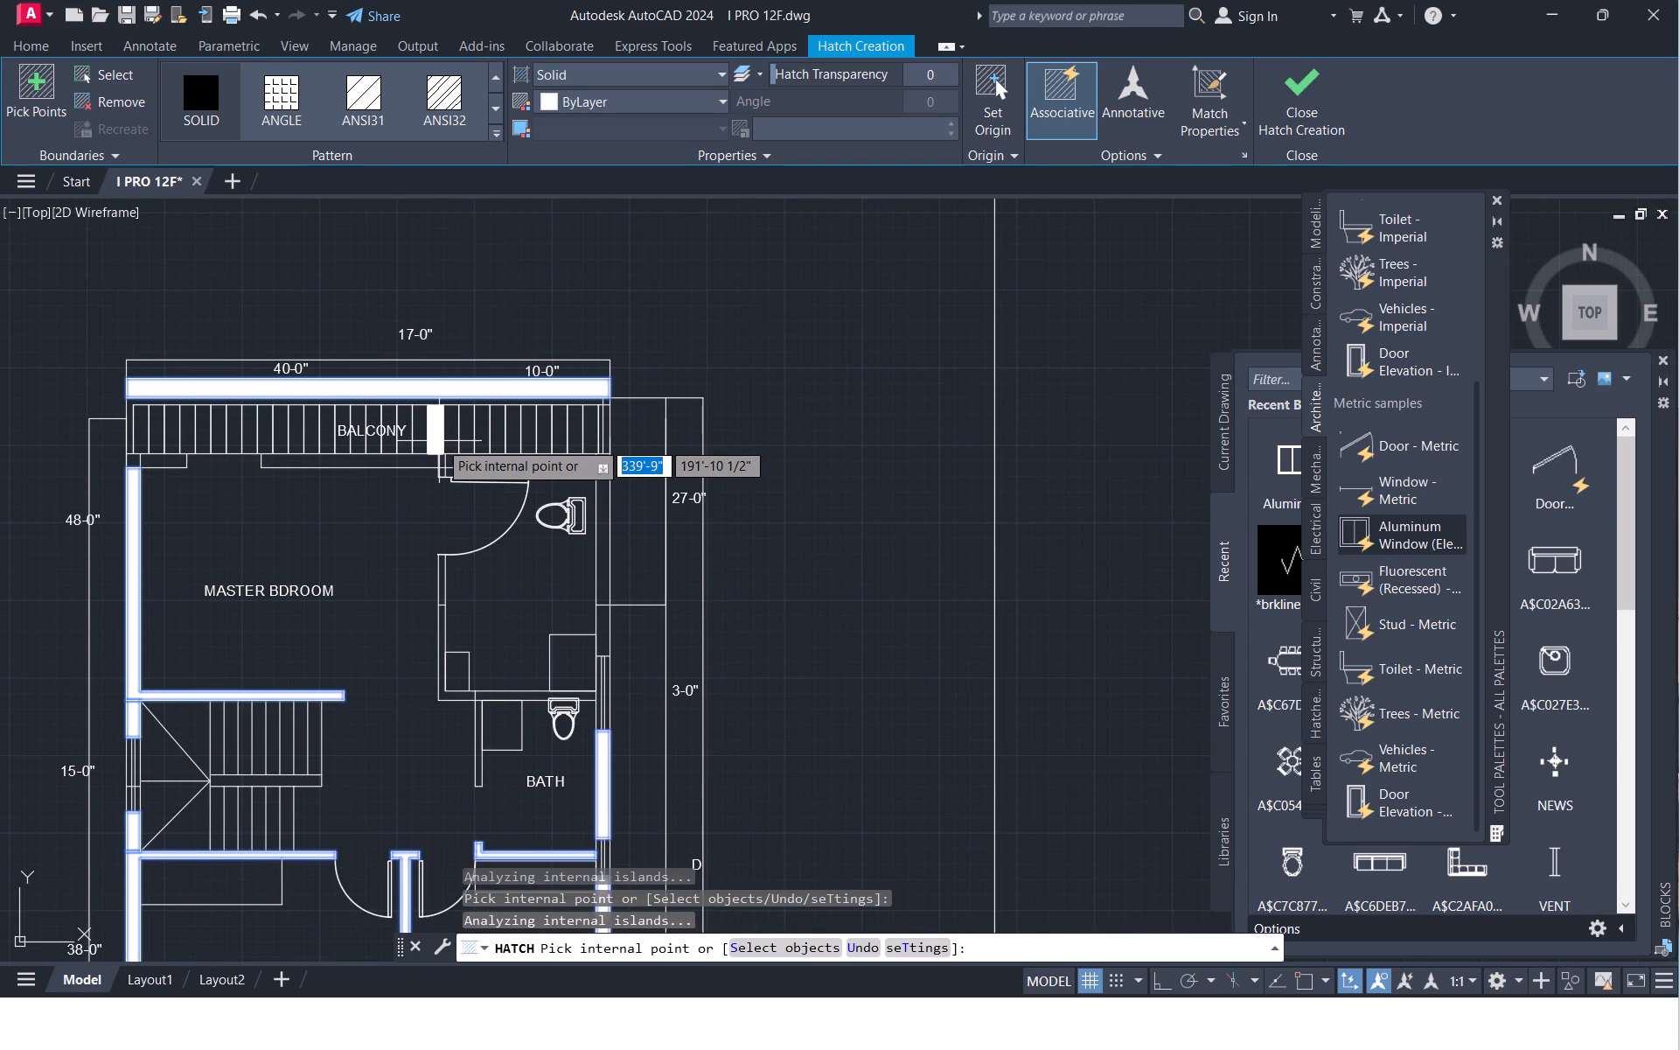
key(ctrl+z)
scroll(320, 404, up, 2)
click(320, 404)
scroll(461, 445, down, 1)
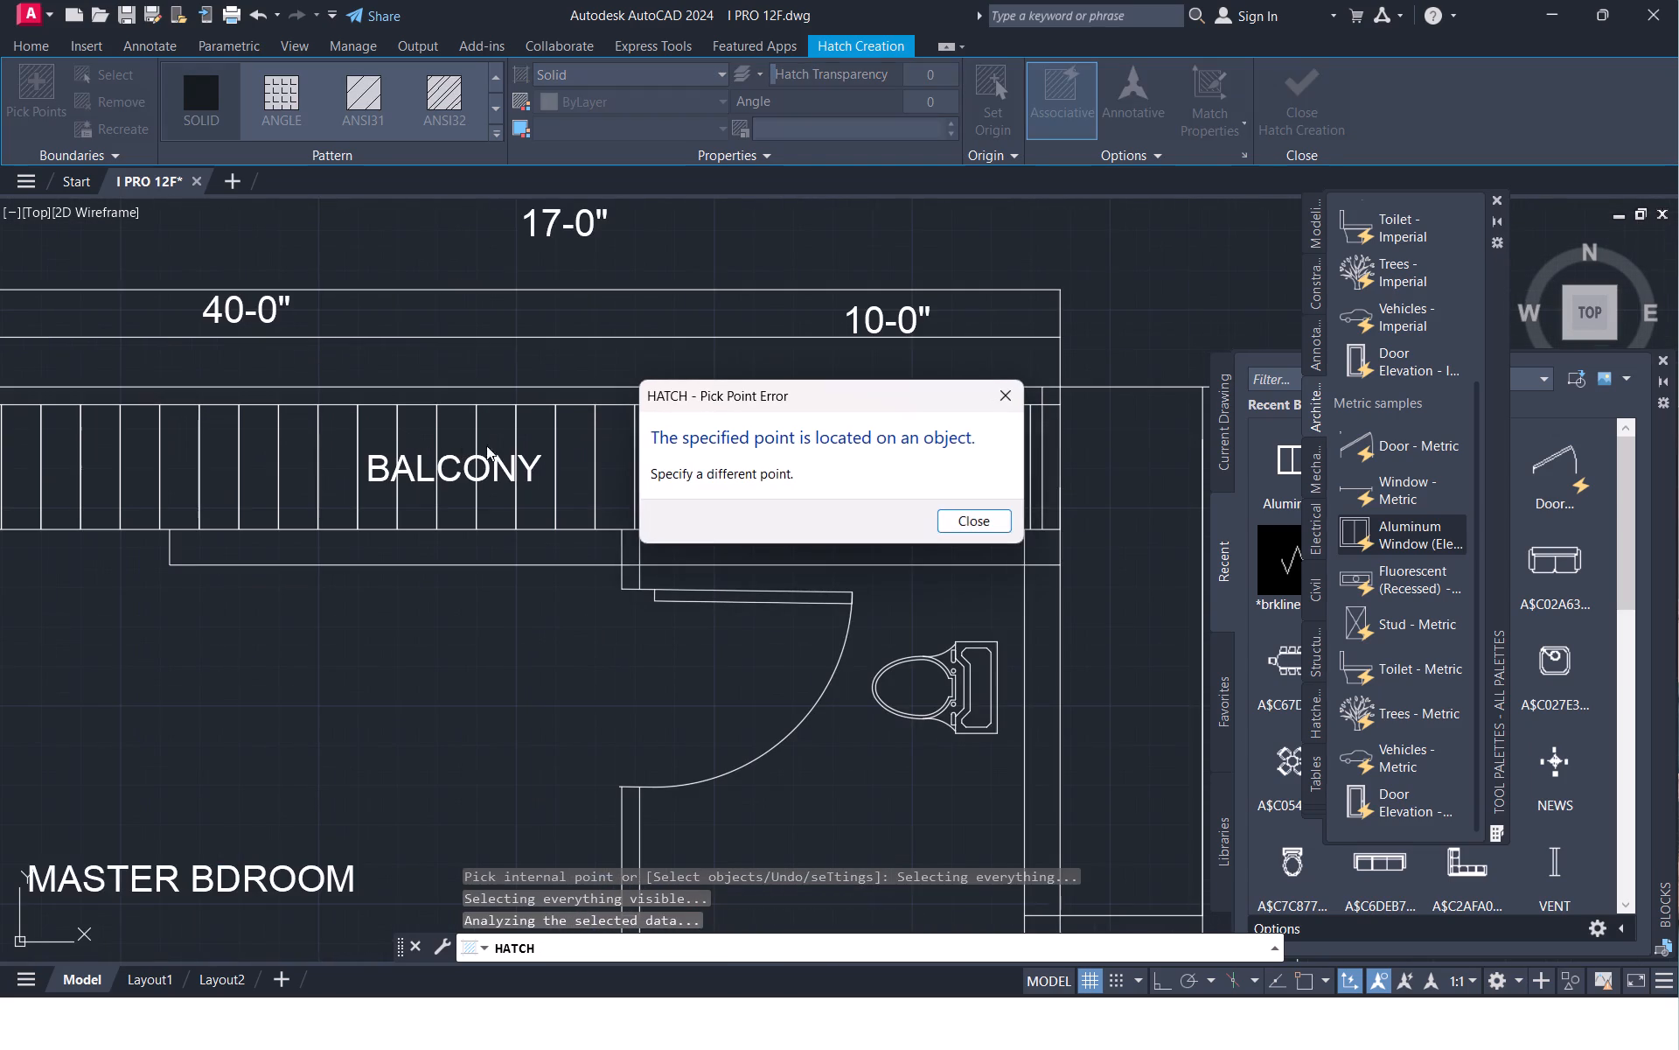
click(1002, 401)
Add the outer wall beside the master bathroom, down to the side window, to the solid hatch.
middle_drag(1038, 466, 1009, 414)
scroll(1008, 404, down, 2)
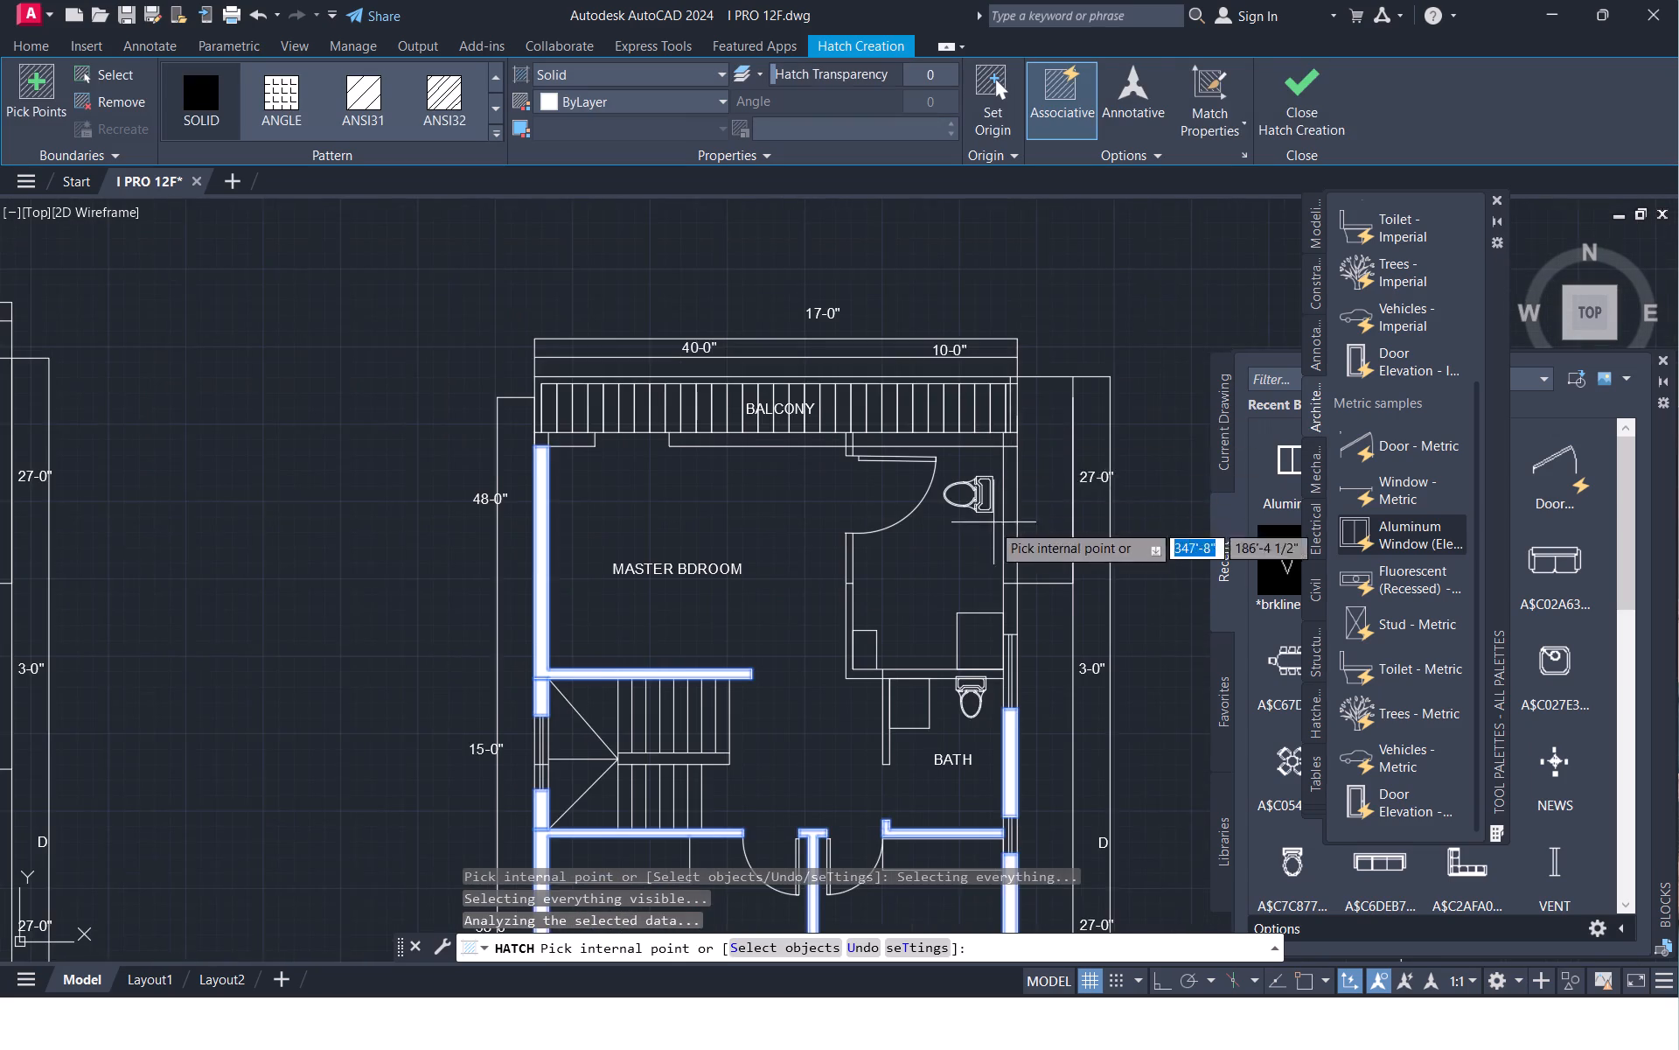
middle_drag(989, 523, 944, 461)
scroll(958, 486, up, 2)
click(965, 496)
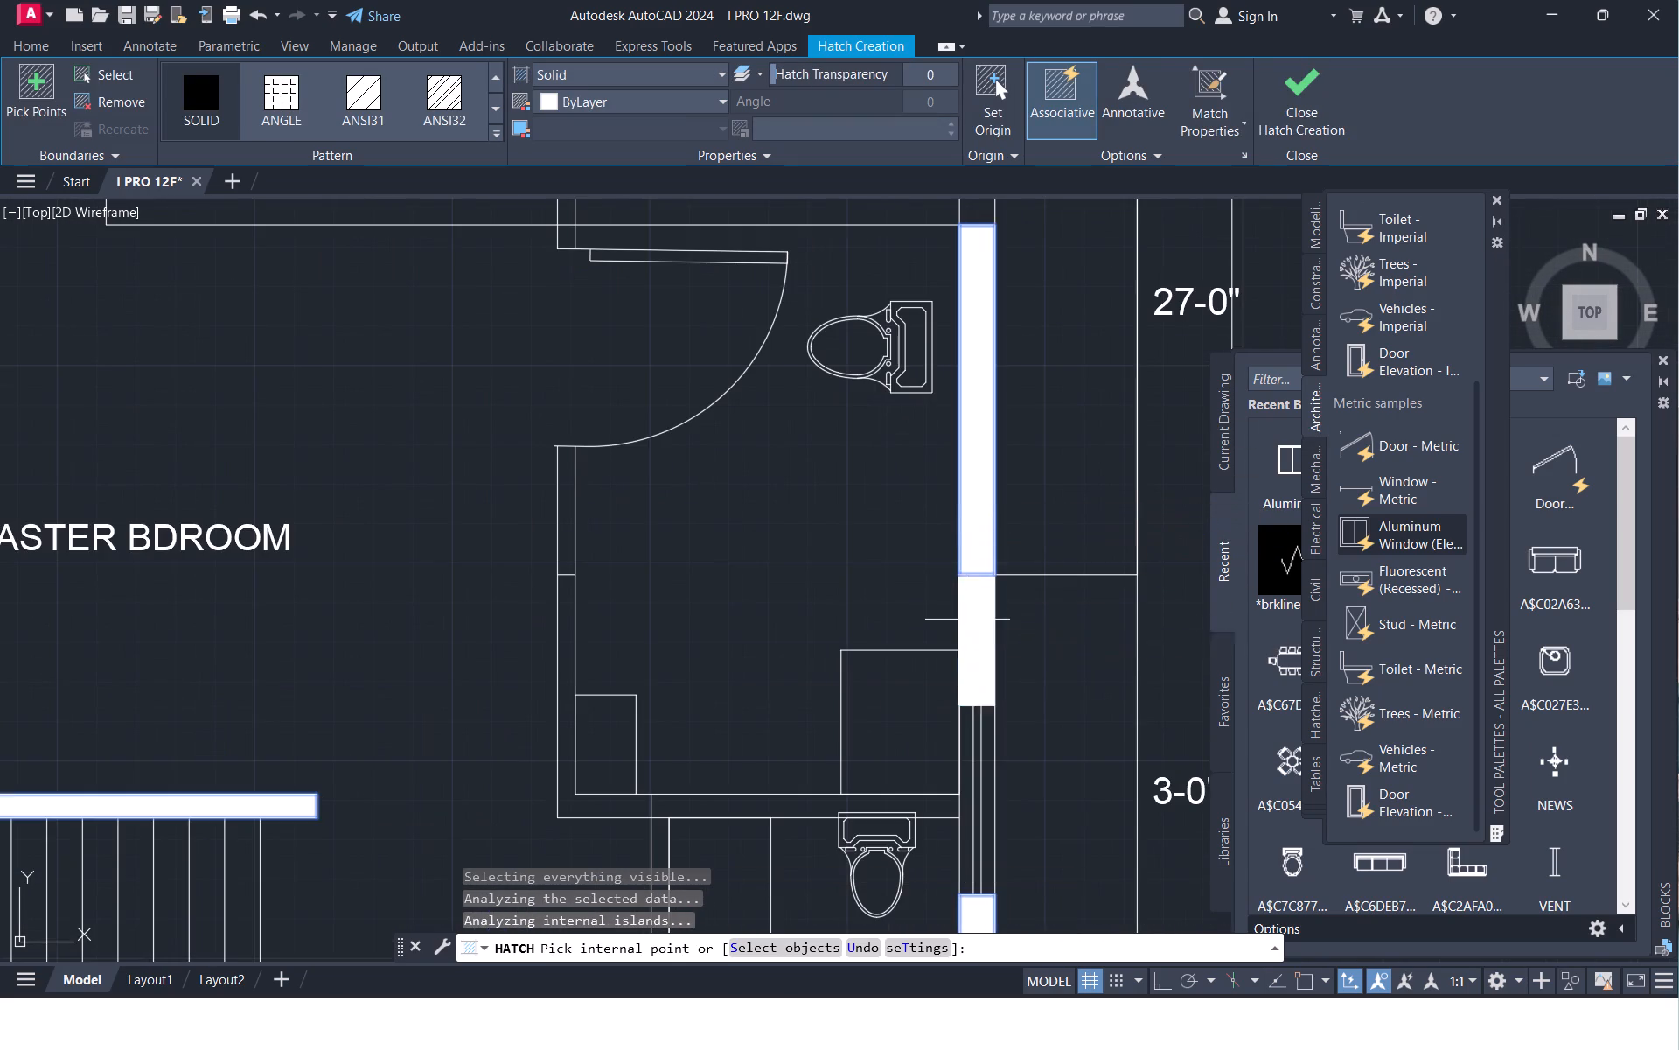
click(967, 619)
Add the master bathroom's inner walls, including the wall shared with the lower bath and the stub above the door, to the solid hatch.
scroll(962, 630, down, 1)
middle_drag(960, 632, 944, 518)
click(798, 626)
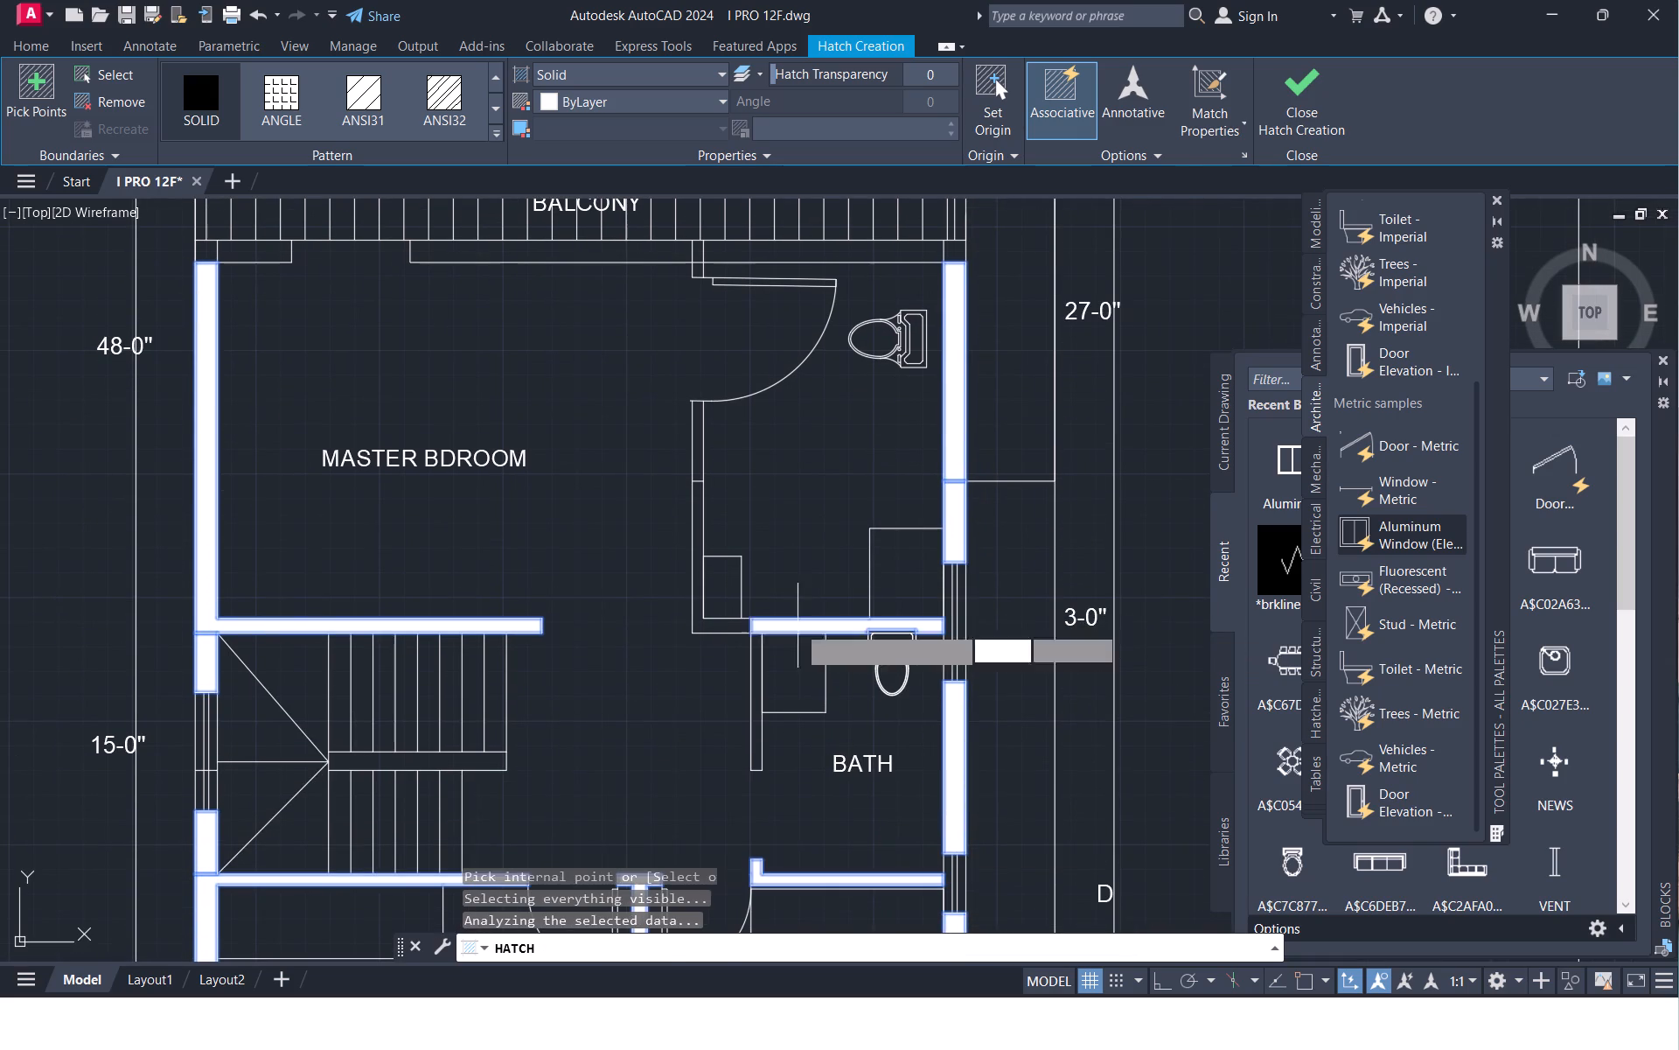
click(728, 626)
click(694, 470)
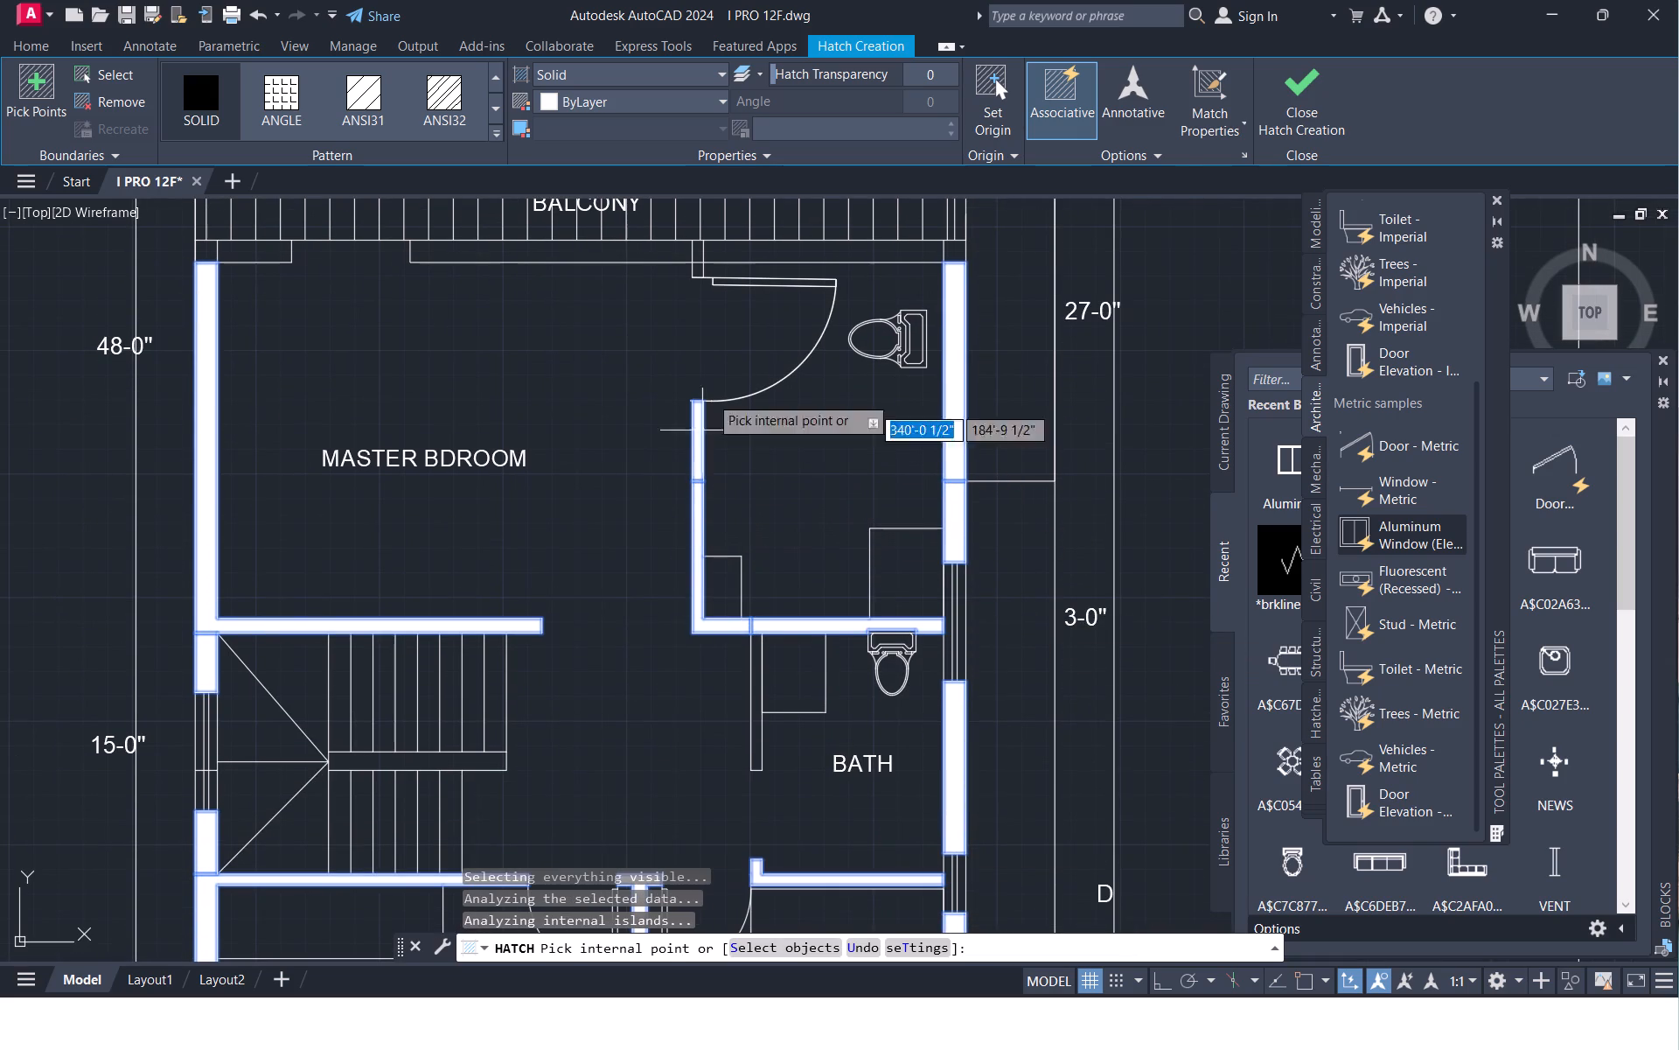
click(700, 249)
click(696, 272)
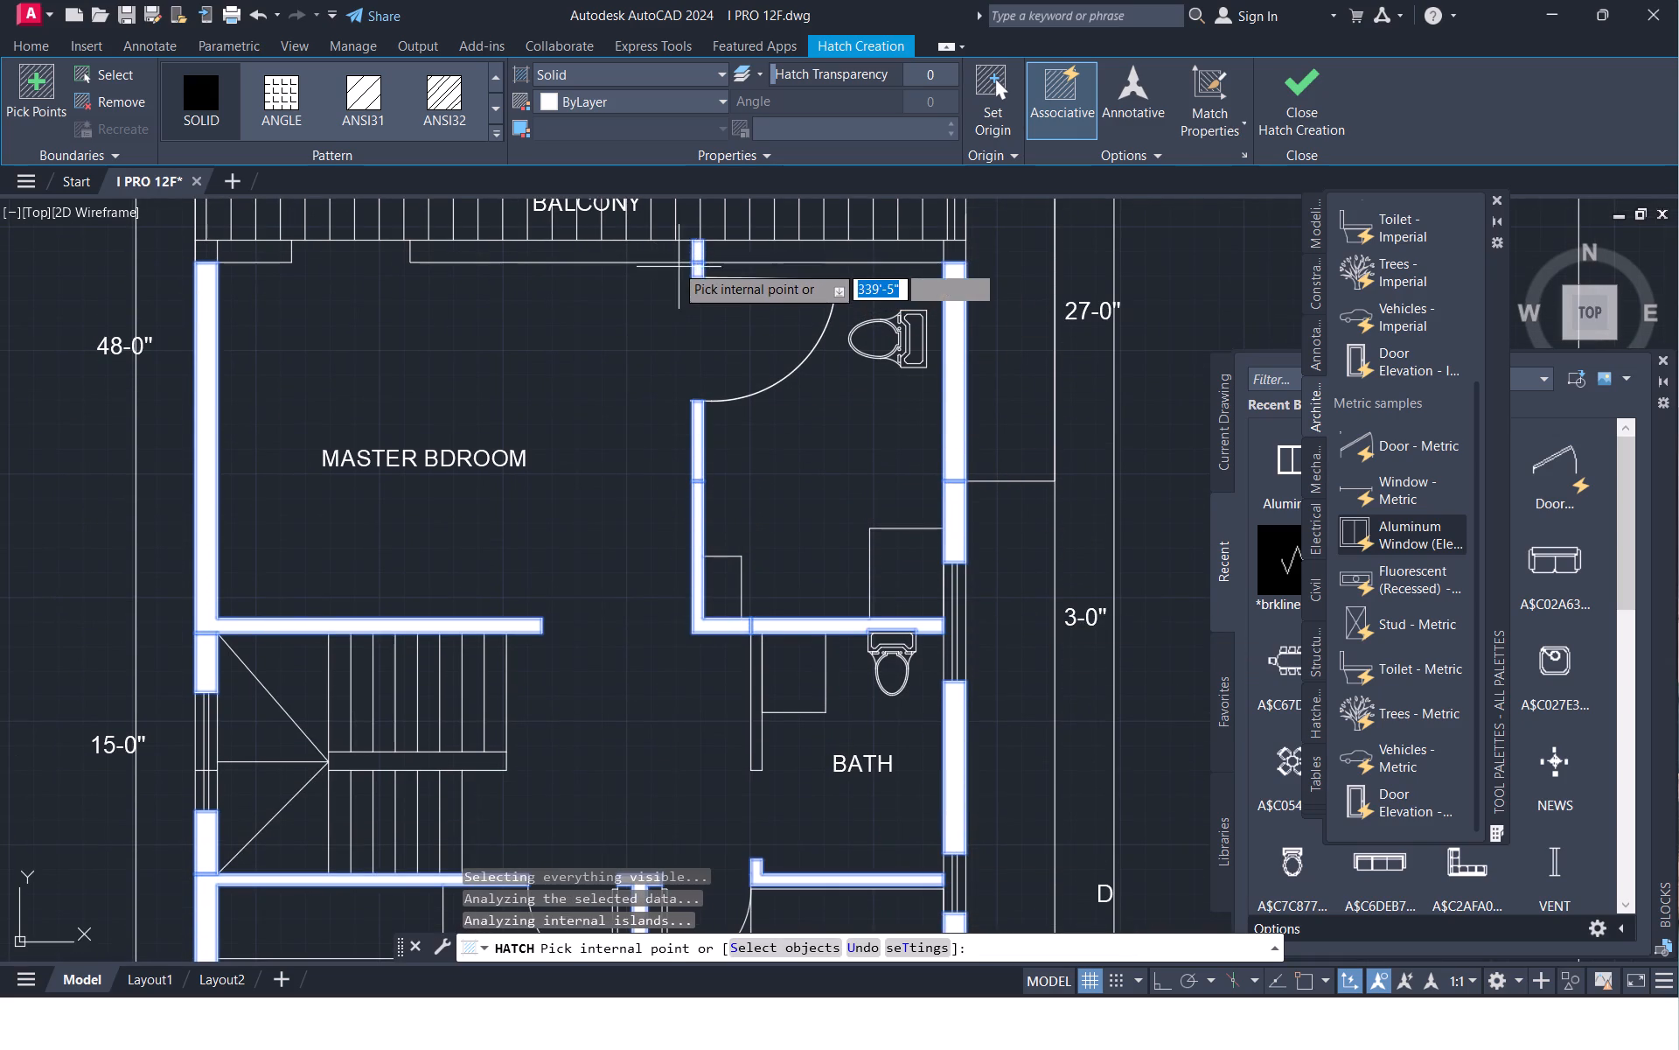
Add the wall between the balcony and the master bedroom and bathroom, including both outer corners, to the solid hatch.
click(668, 245)
click(748, 255)
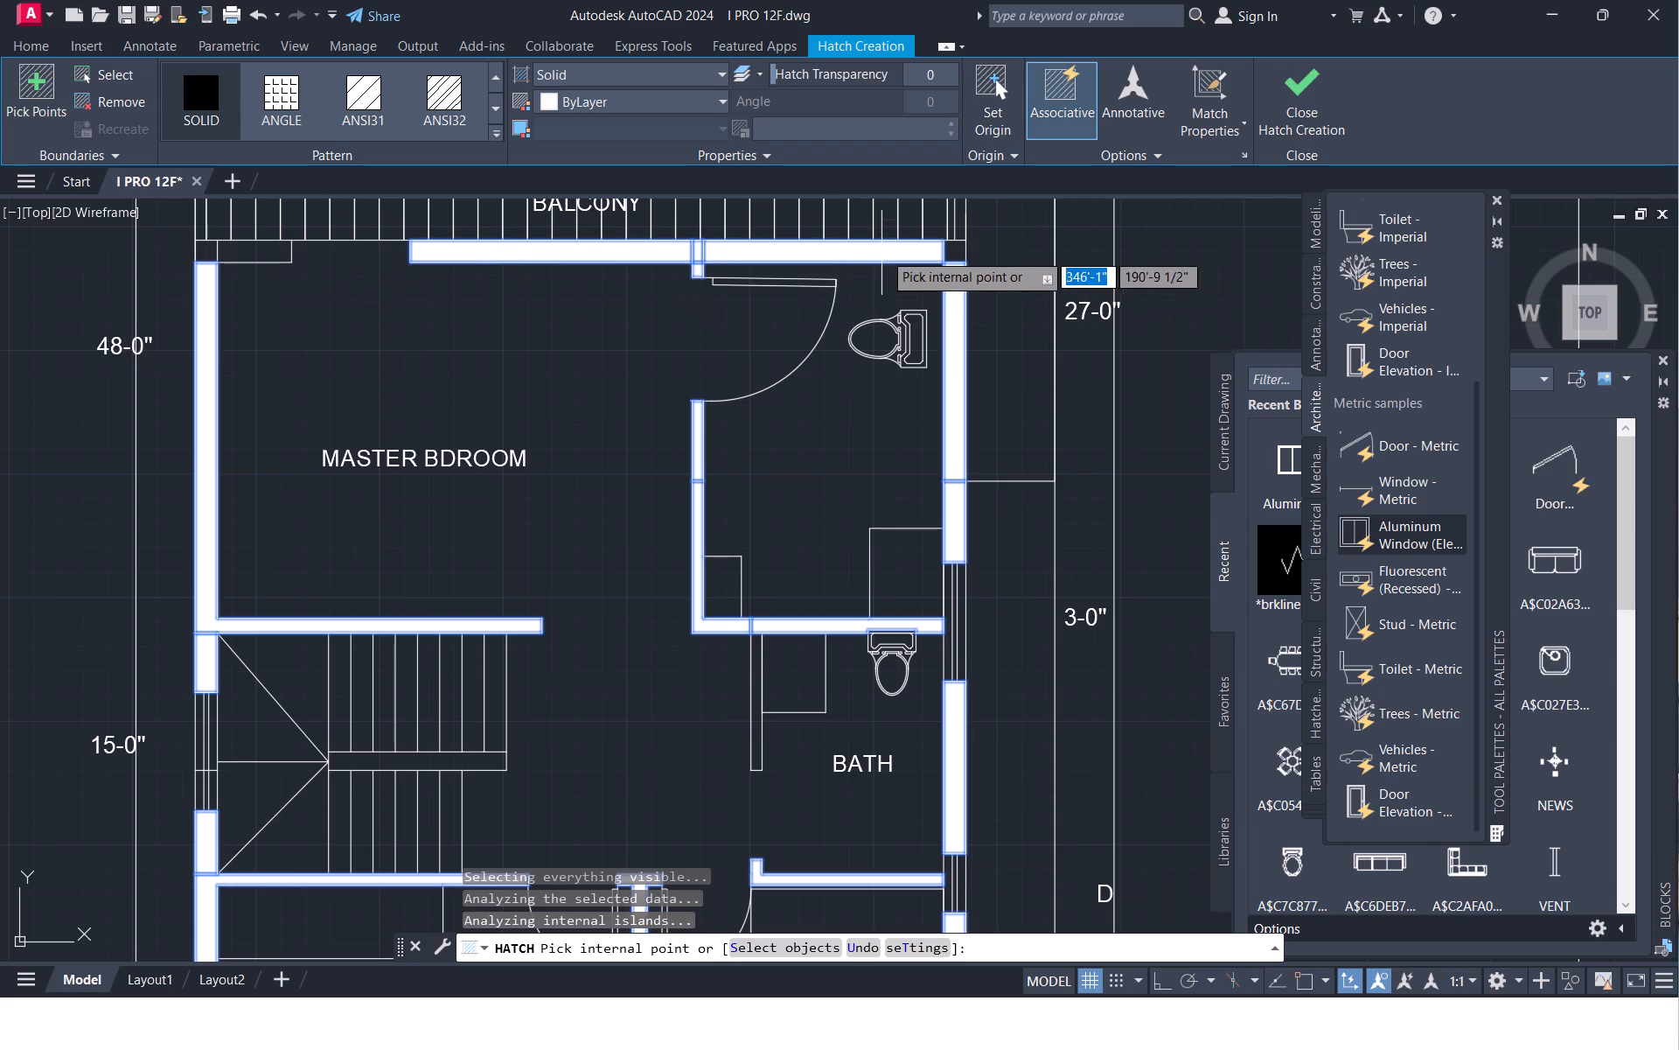
click(956, 253)
middle_drag(297, 257, 326, 346)
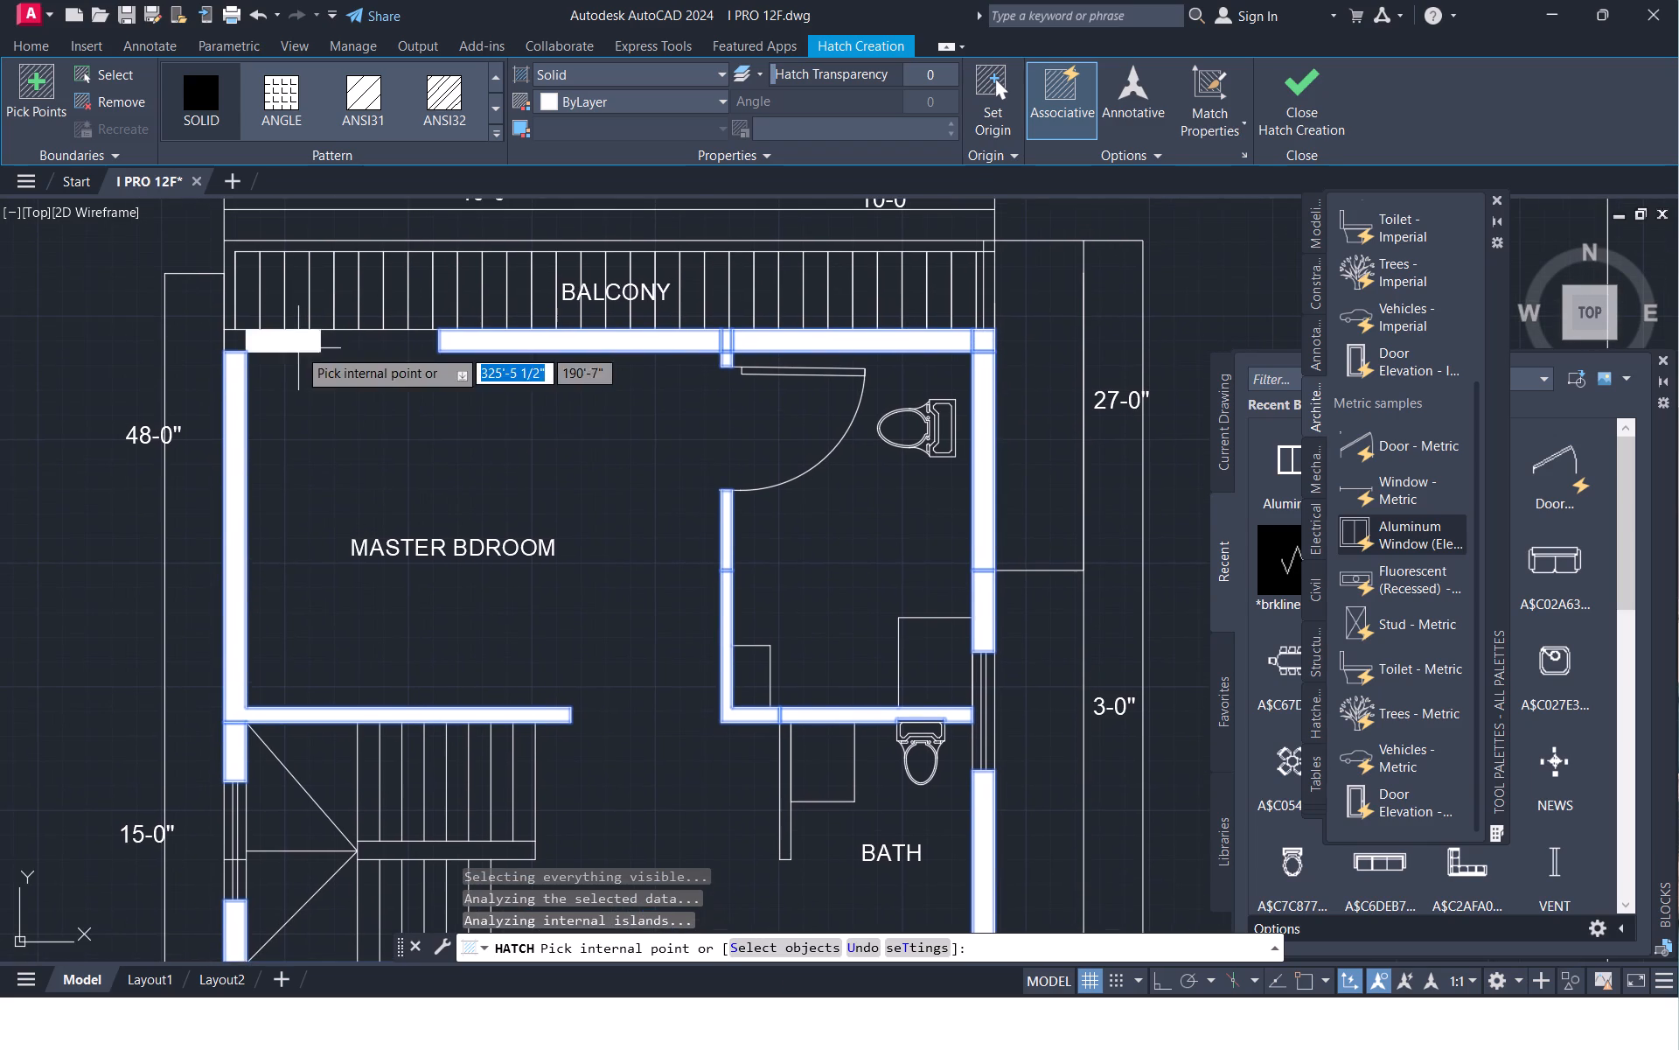
click(298, 348)
click(230, 340)
Add the balcony's outer edge strip, its corner and both side strips to the solid hatch.
scroll(321, 430, down, 2)
middle_drag(382, 487, 289, 314)
middle_drag(305, 363, 366, 669)
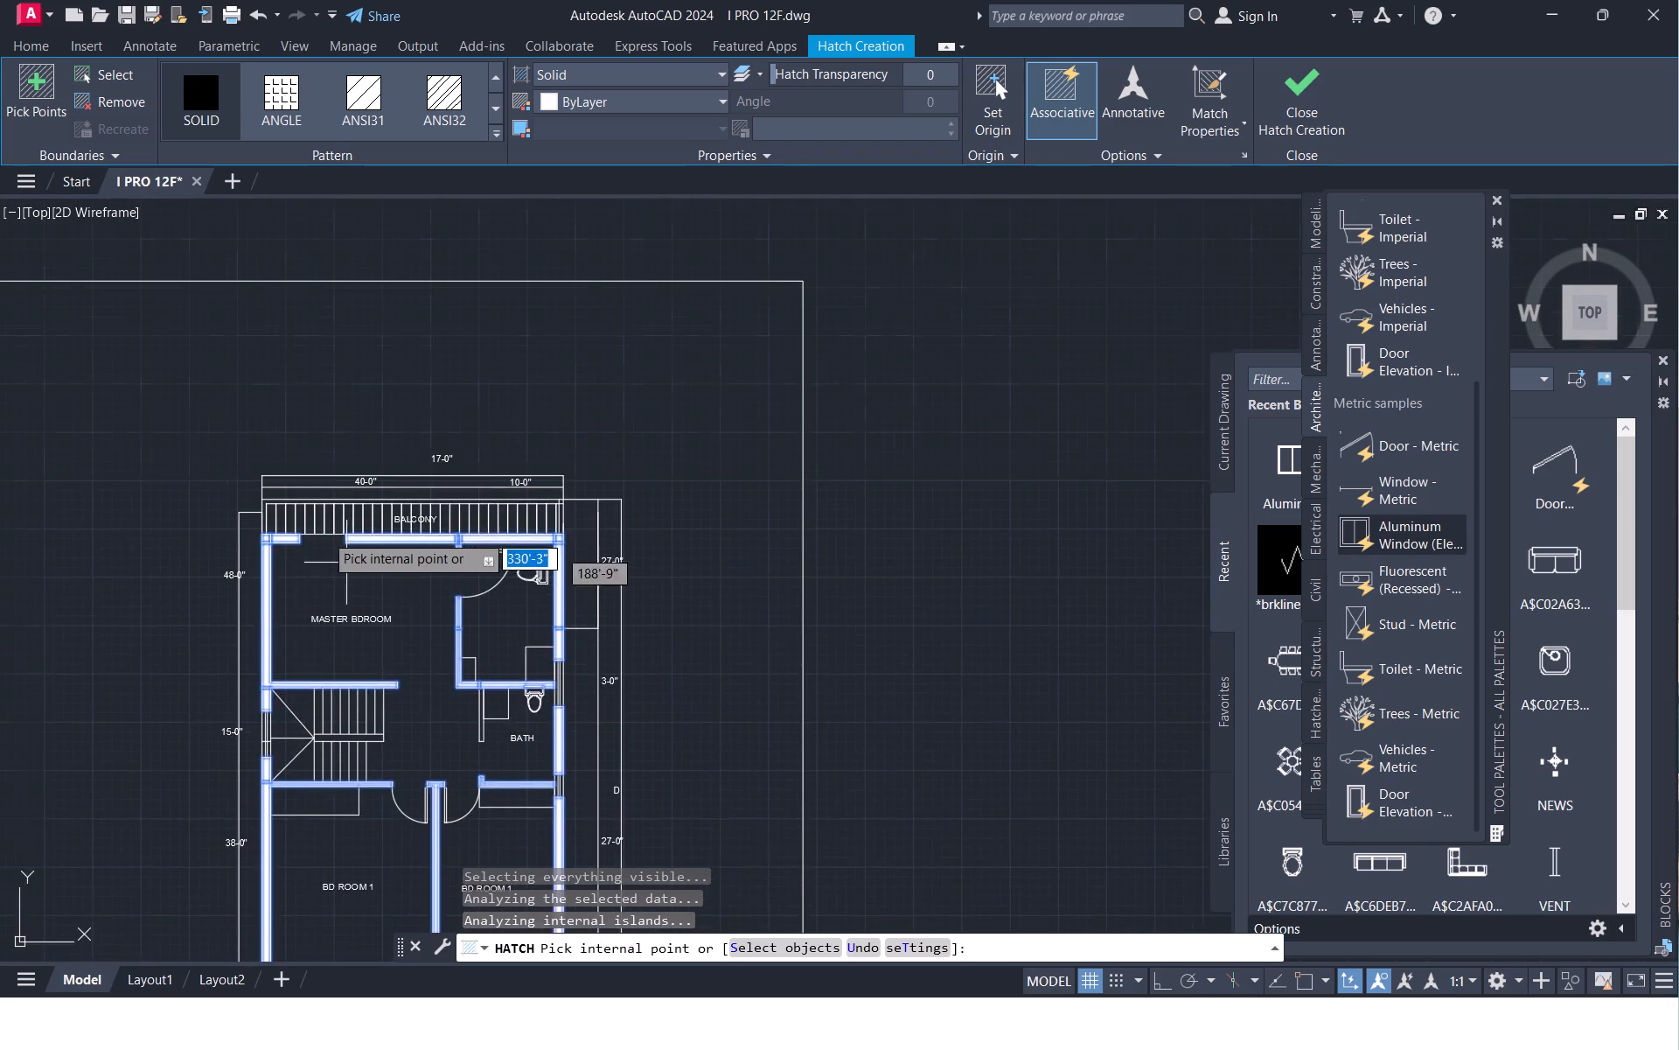
scroll(298, 486, up, 3)
click(259, 521)
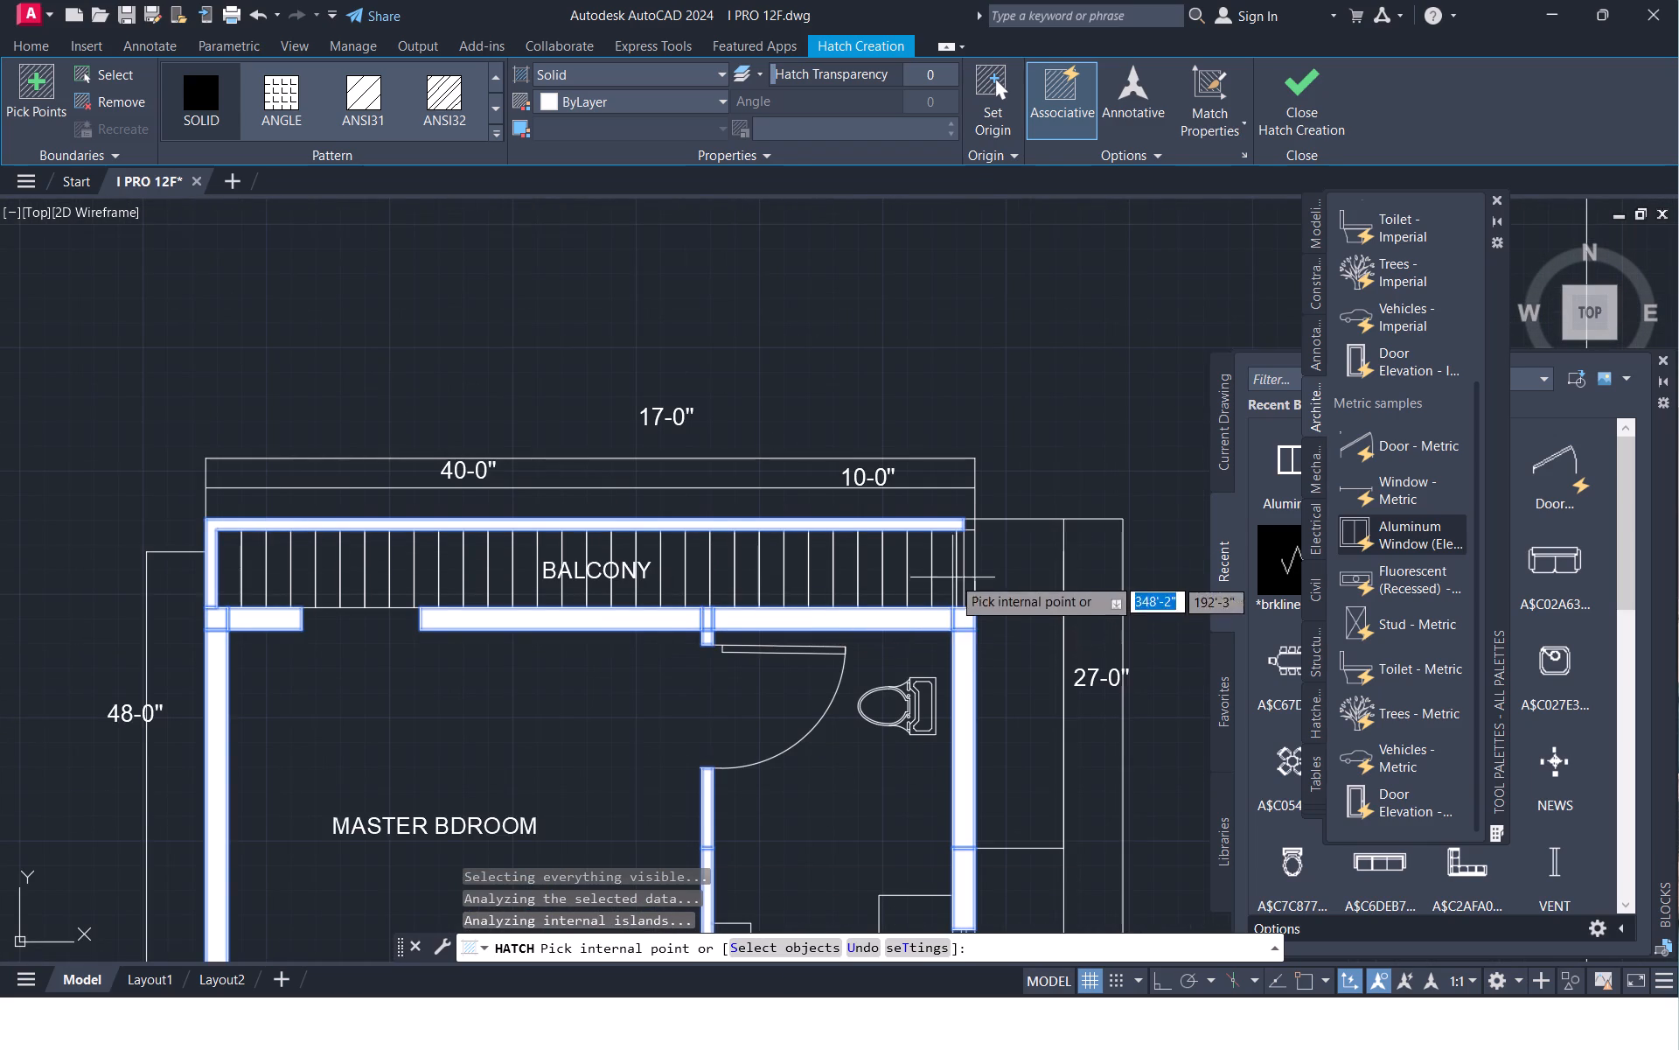
middle_drag(949, 574, 891, 558)
scroll(909, 547, up, 3)
click(923, 402)
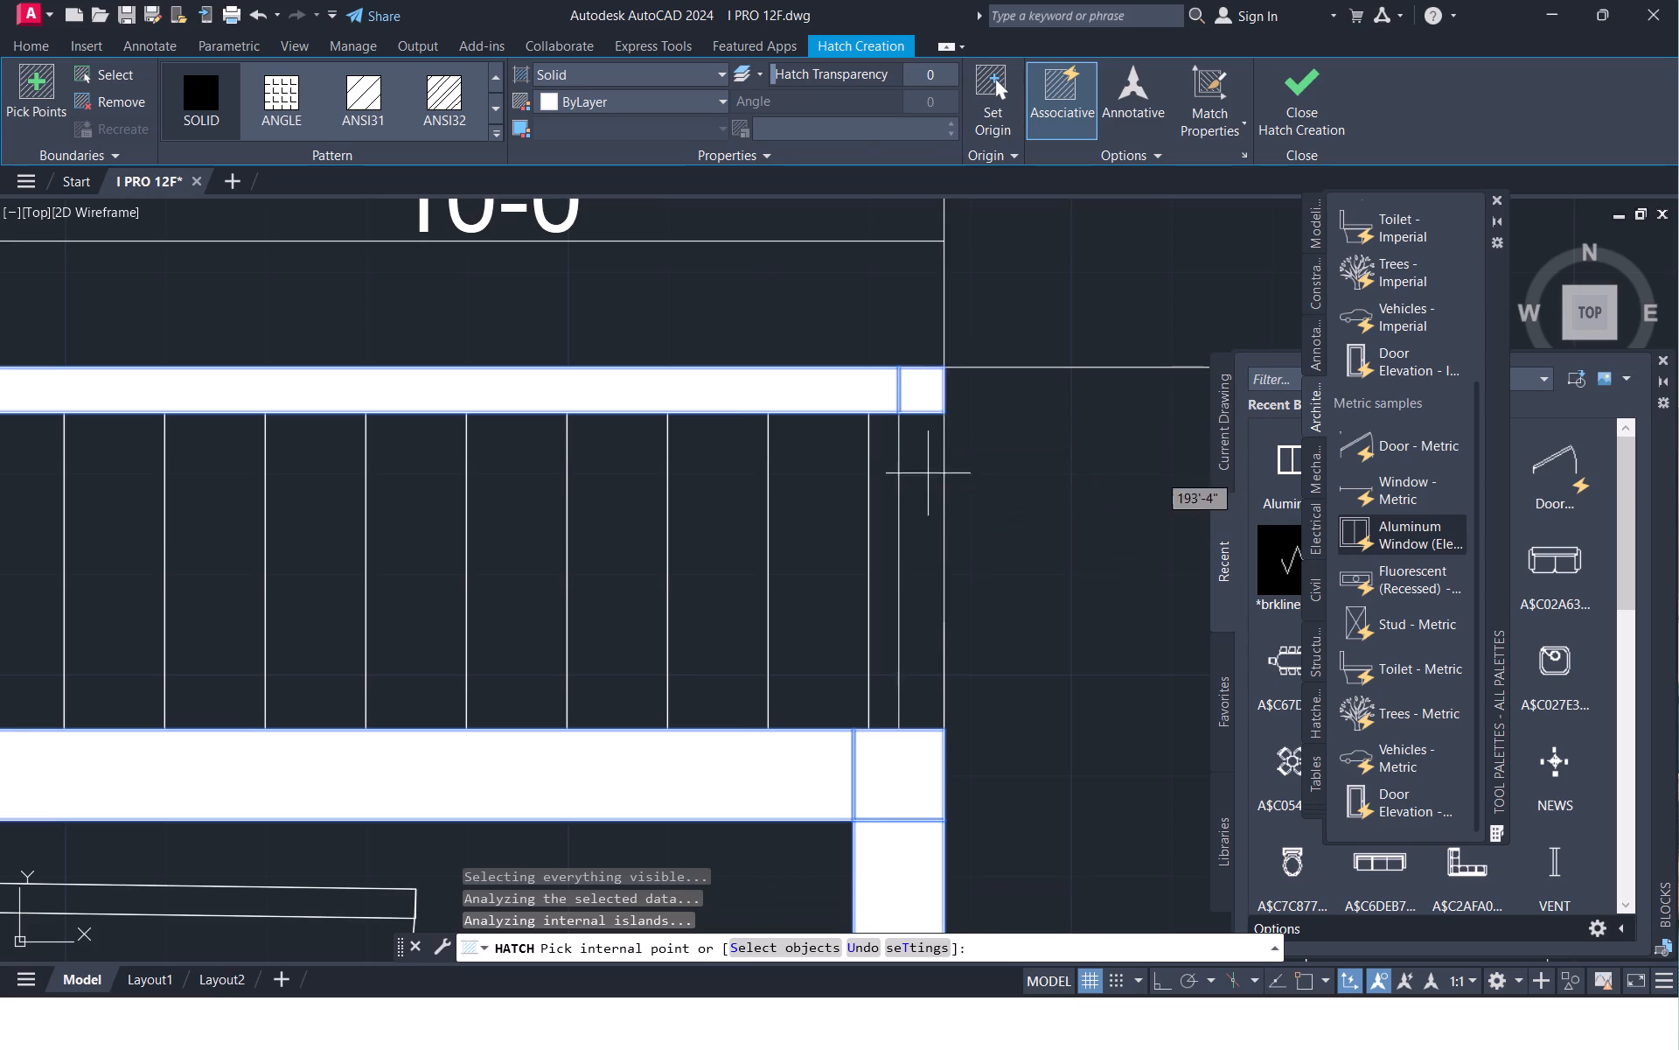
click(929, 473)
Add the remaining front wall sections beside both bedroom windows to the solid hatch and finish it.
scroll(909, 562, down, 2)
middle_drag(881, 606, 862, 405)
scroll(874, 451, down, 2)
middle_drag(835, 624, 815, 433)
middle_drag(777, 538, 749, 369)
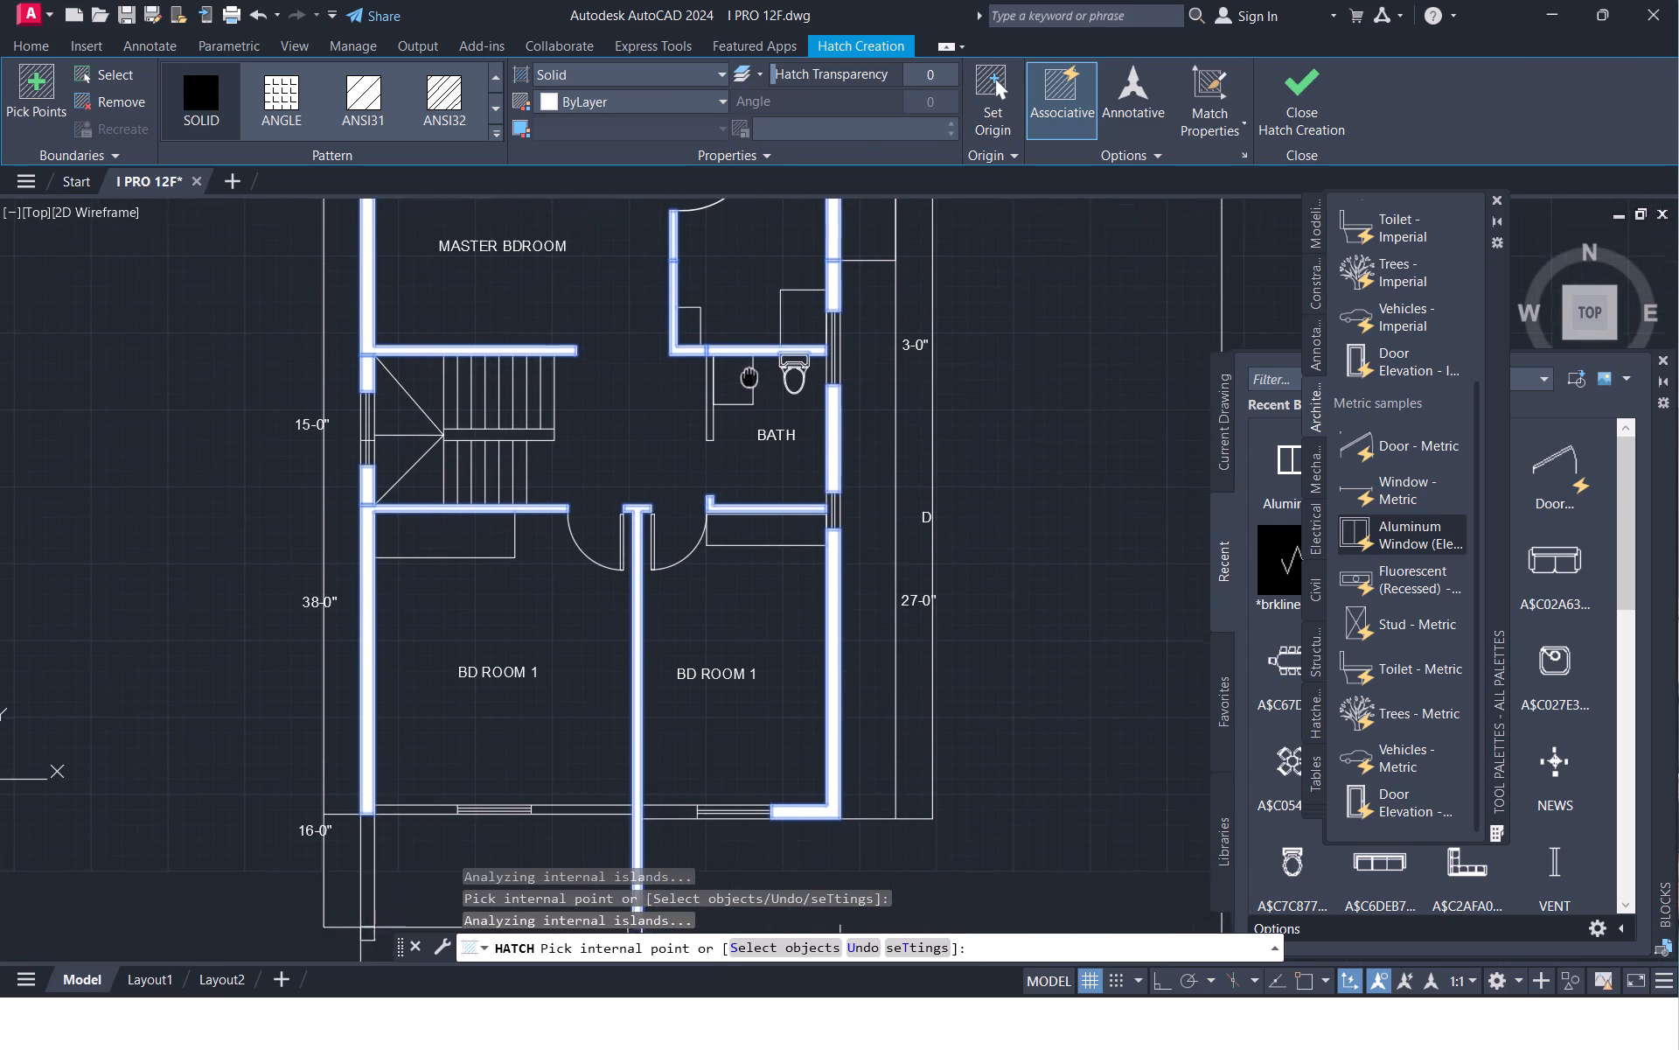
middle_drag(749, 369, 749, 366)
middle_drag(700, 519, 674, 410)
scroll(575, 701, up, 2)
click(577, 684)
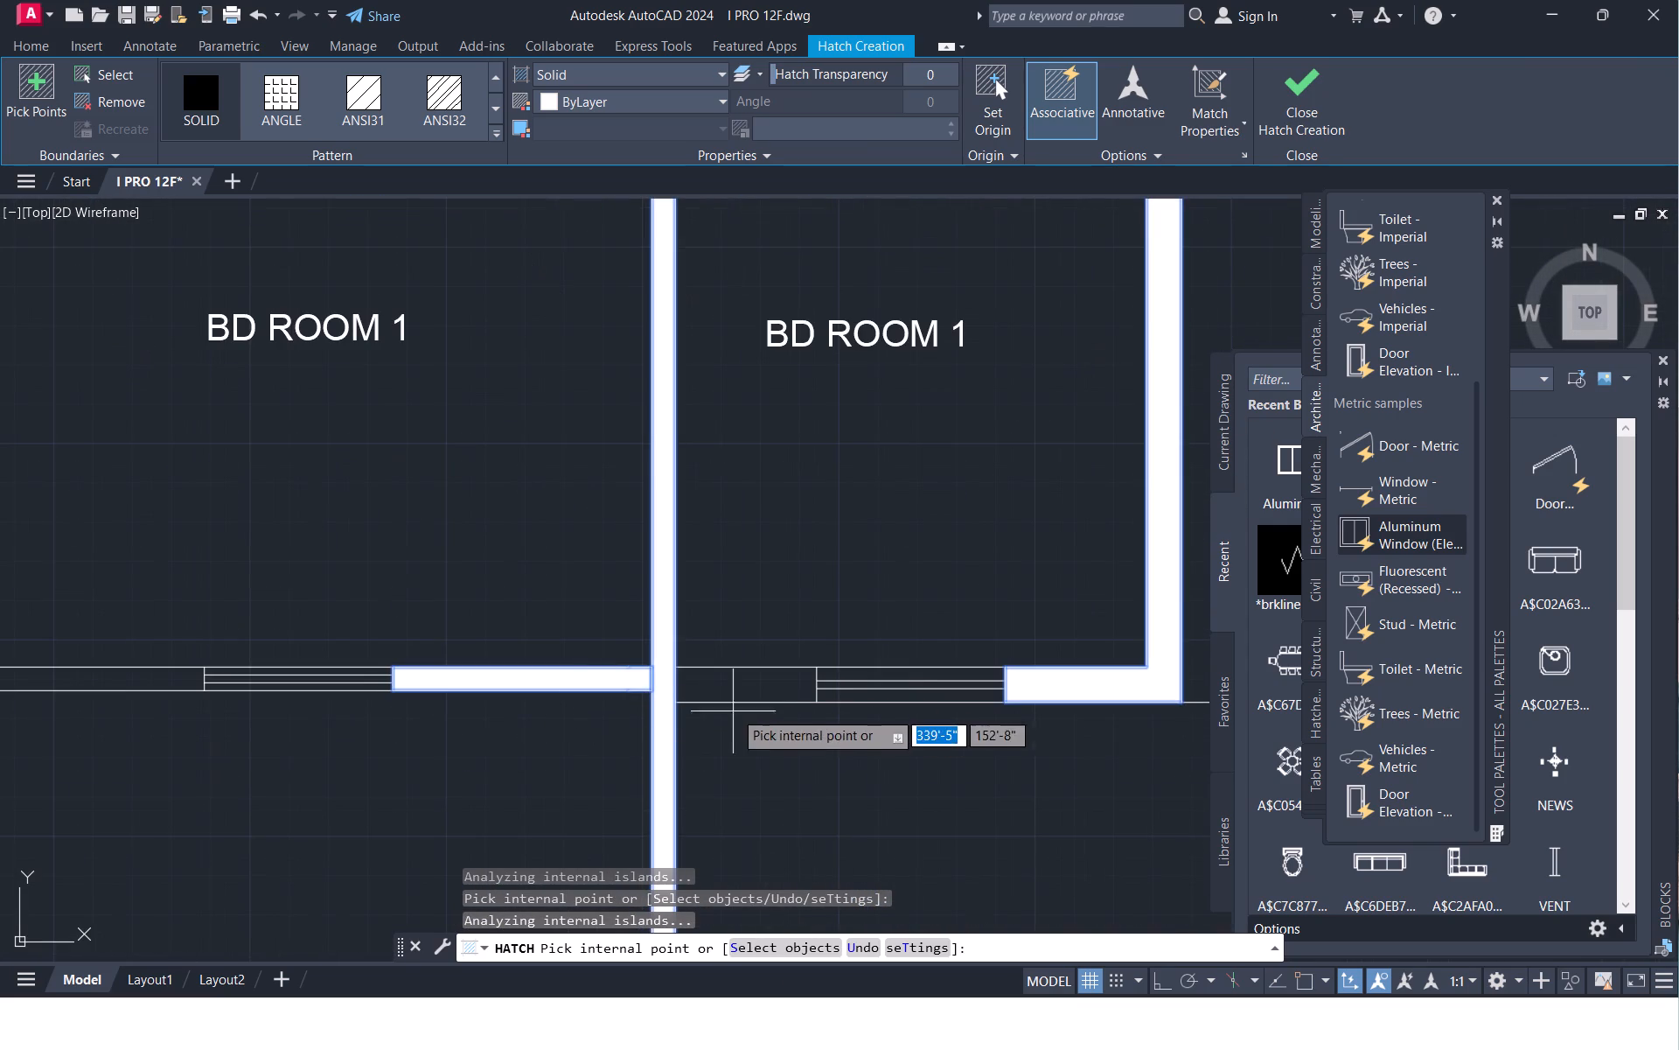
click(735, 698)
scroll(652, 669, down, 1)
middle_drag(665, 675, 1008, 721)
click(677, 723)
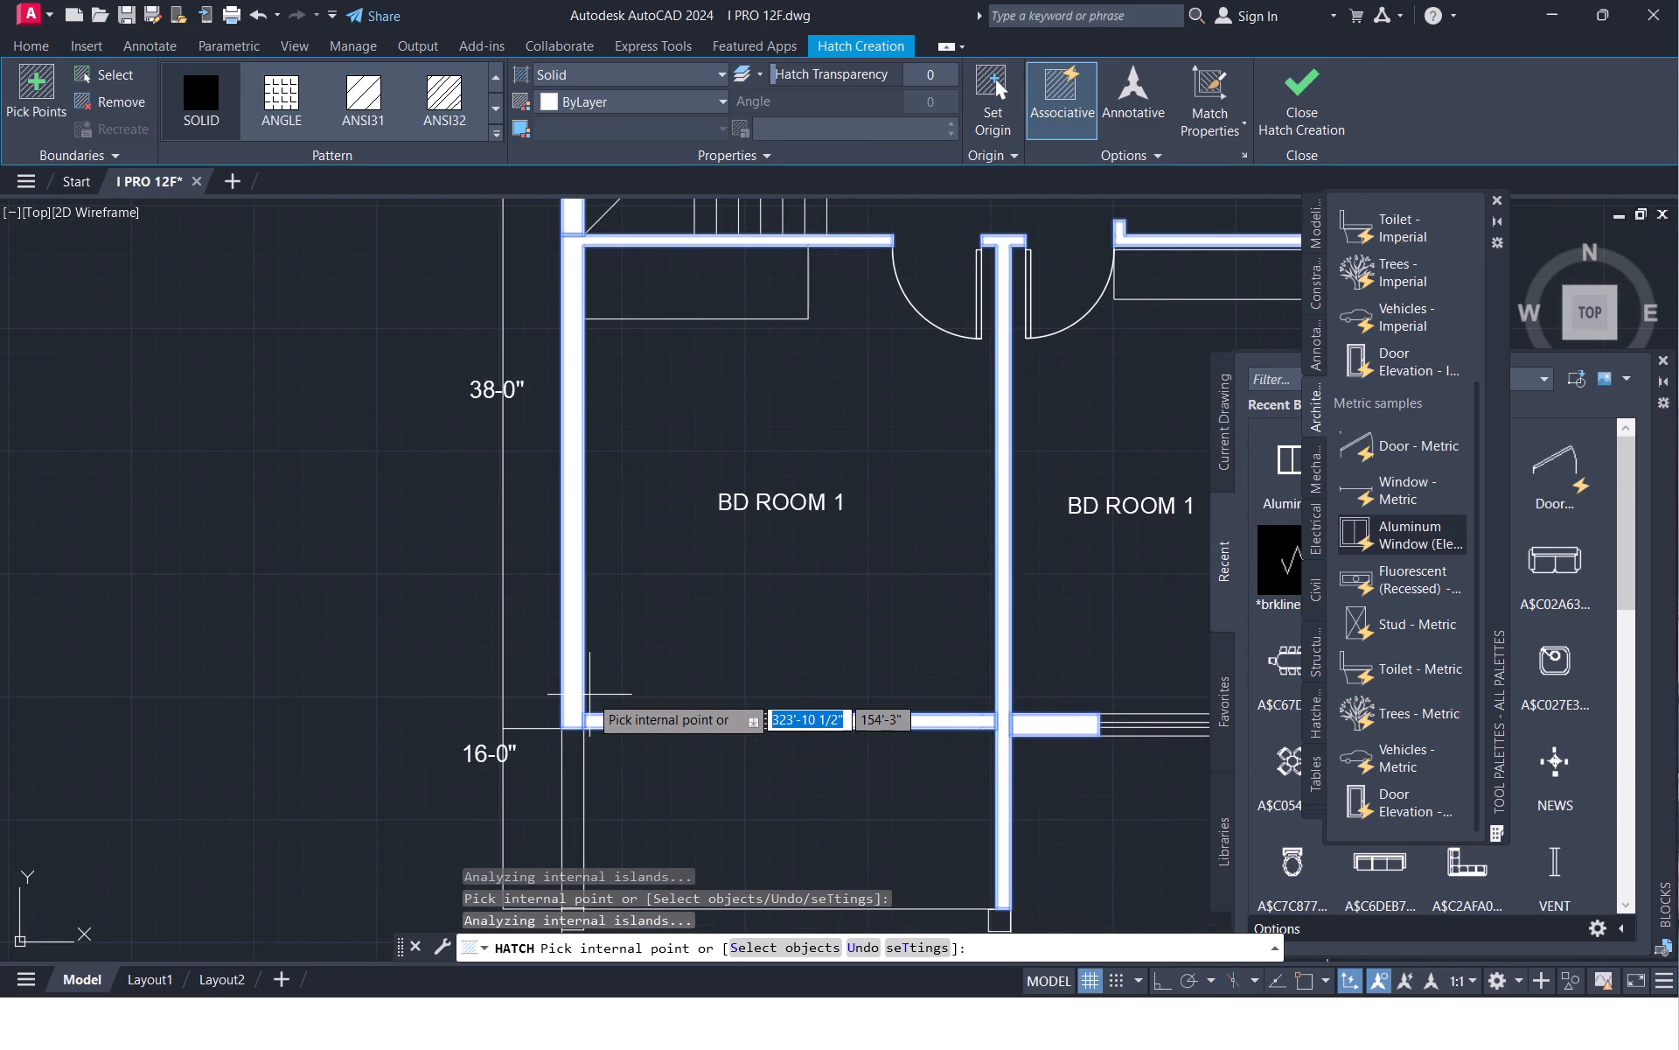
key(Escape)
Fill the short bath partition beside the basin counter with a new solid hatch.
scroll(678, 680, down, 1)
middle_drag(791, 671, 619, 723)
scroll(644, 639, down, 1)
middle_drag(728, 608, 683, 700)
middle_drag(692, 614, 688, 584)
text(ha)
key(space)
scroll(699, 512, up, 1)
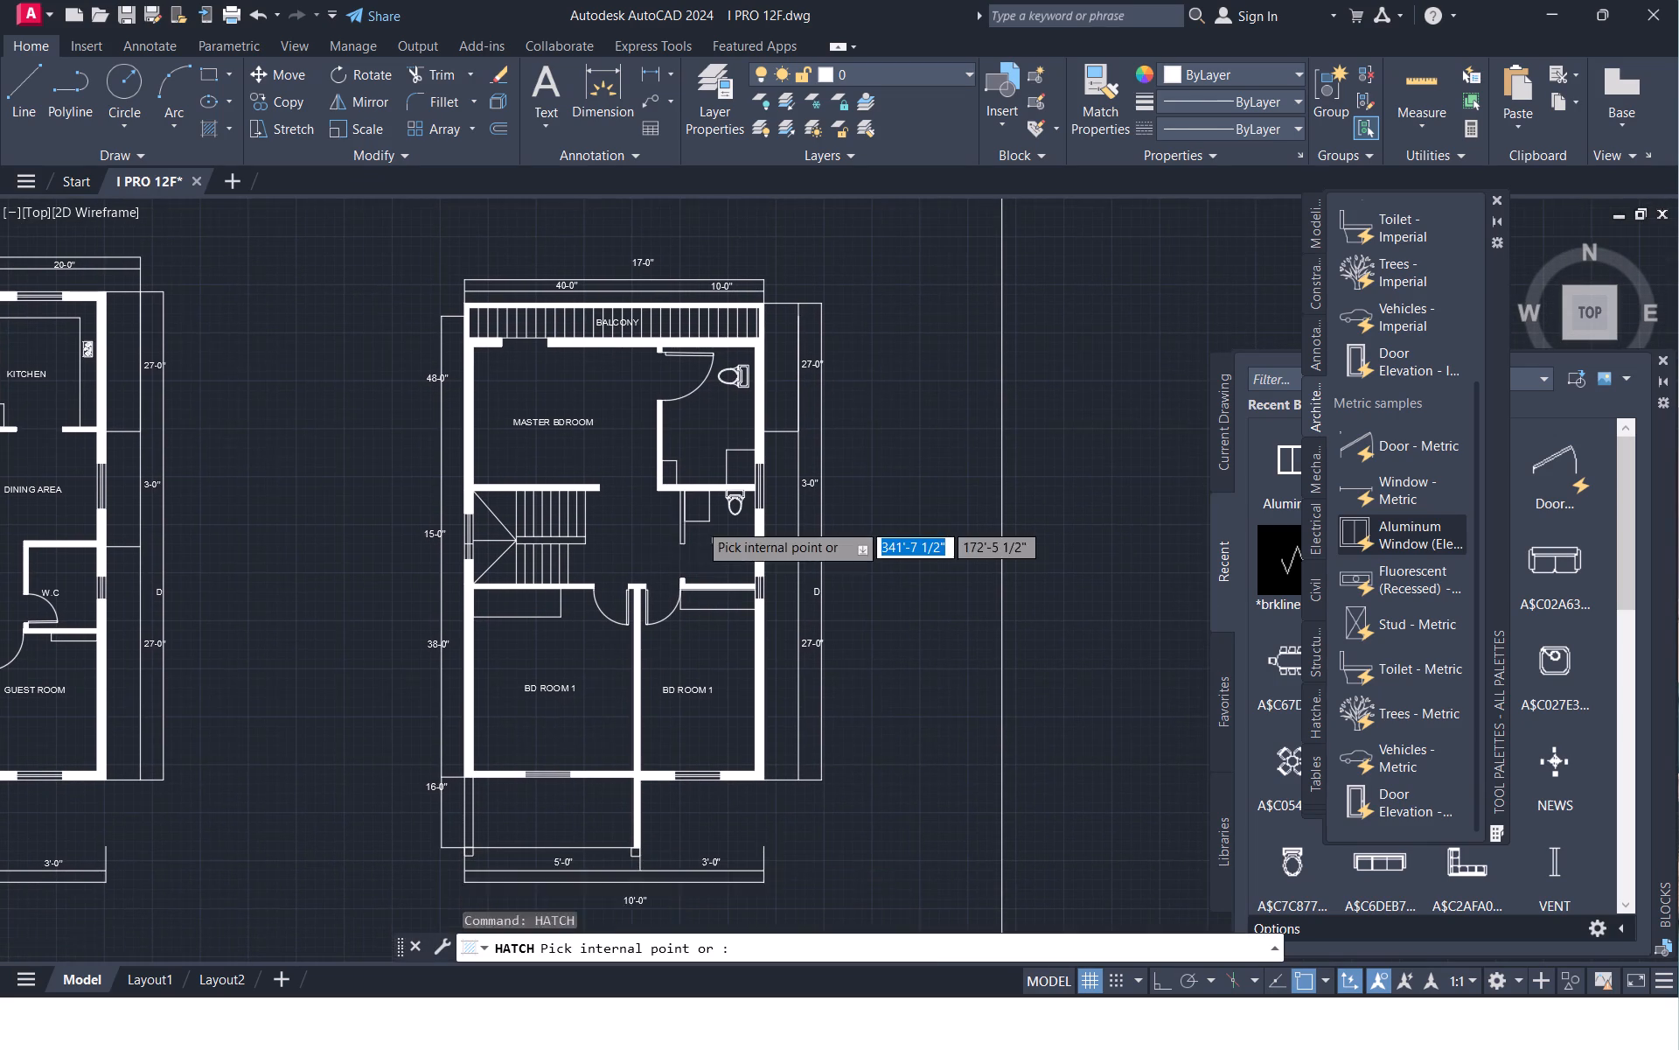
scroll(699, 512, up, 2)
click(625, 547)
scroll(625, 548, down, 2)
middle_drag(625, 550, 665, 794)
middle_drag(656, 596, 608, 490)
key(space)
Fill the side wall below the left bedroom and the small end squares of both projecting walls with solid hatch.
middle_drag(601, 521, 599, 520)
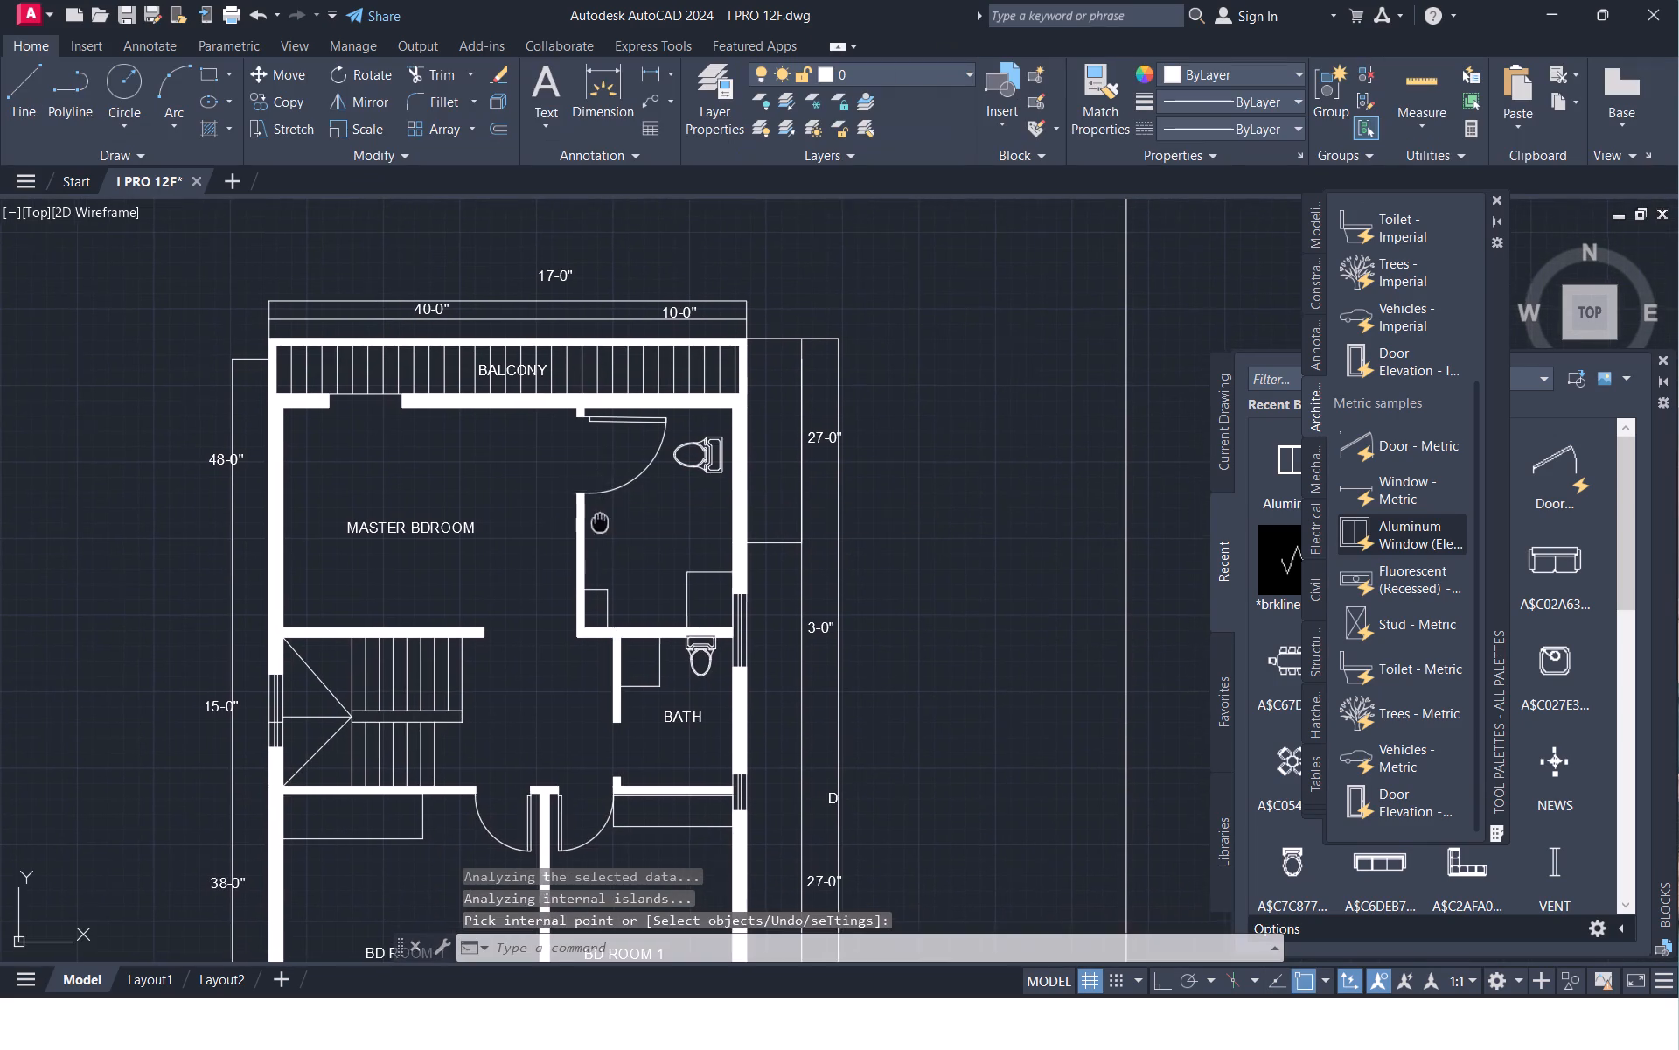
middle_drag(599, 520, 562, 358)
middle_drag(607, 548, 561, 421)
middle_drag(574, 535, 562, 416)
middle_drag(549, 540, 617, 446)
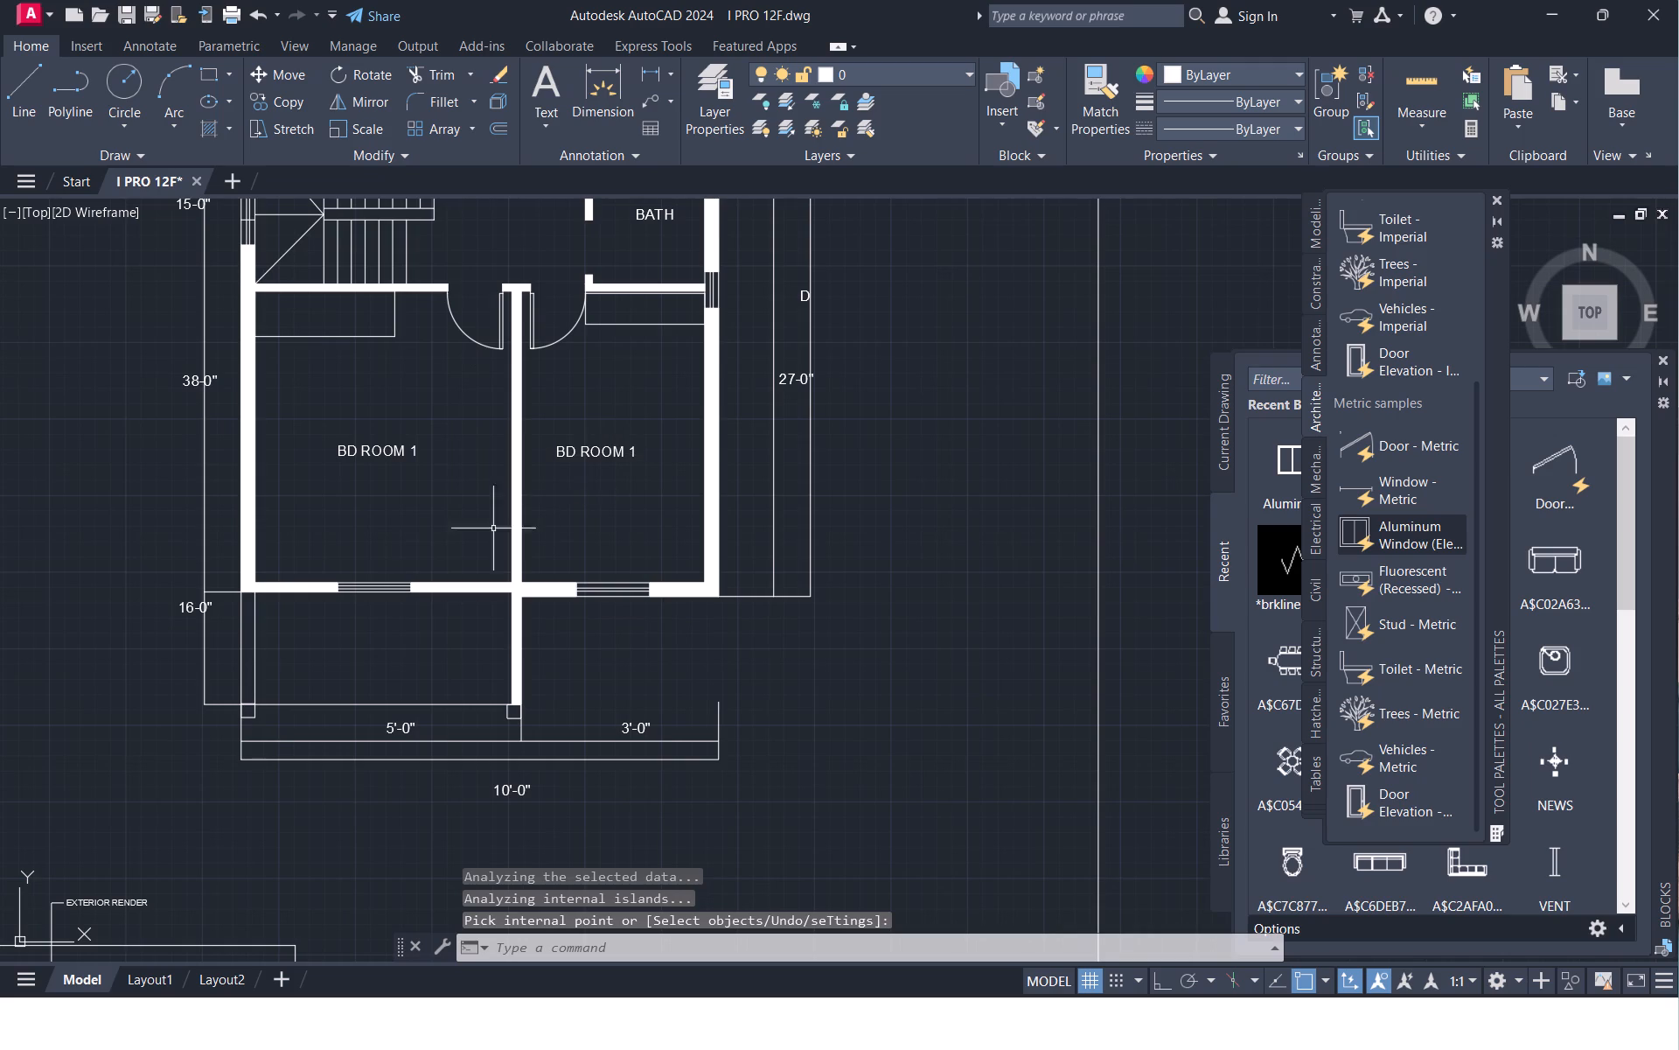
key(h)
key(a)
key(space)
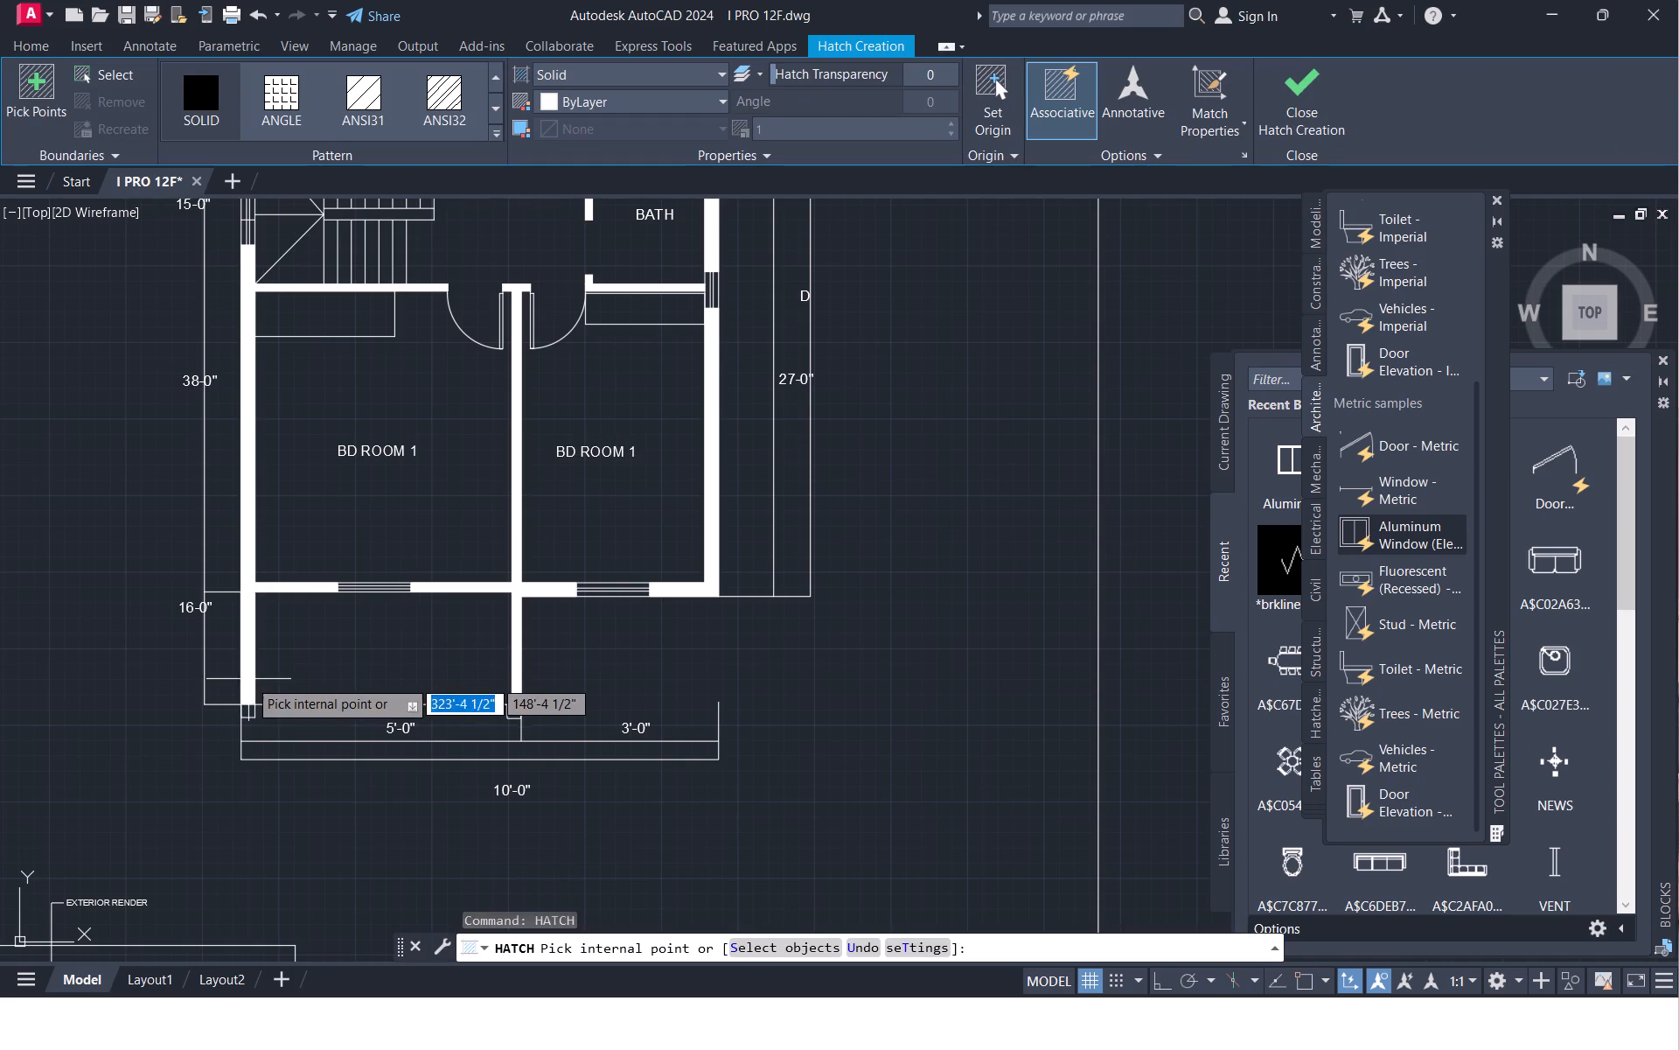
click(248, 679)
click(247, 710)
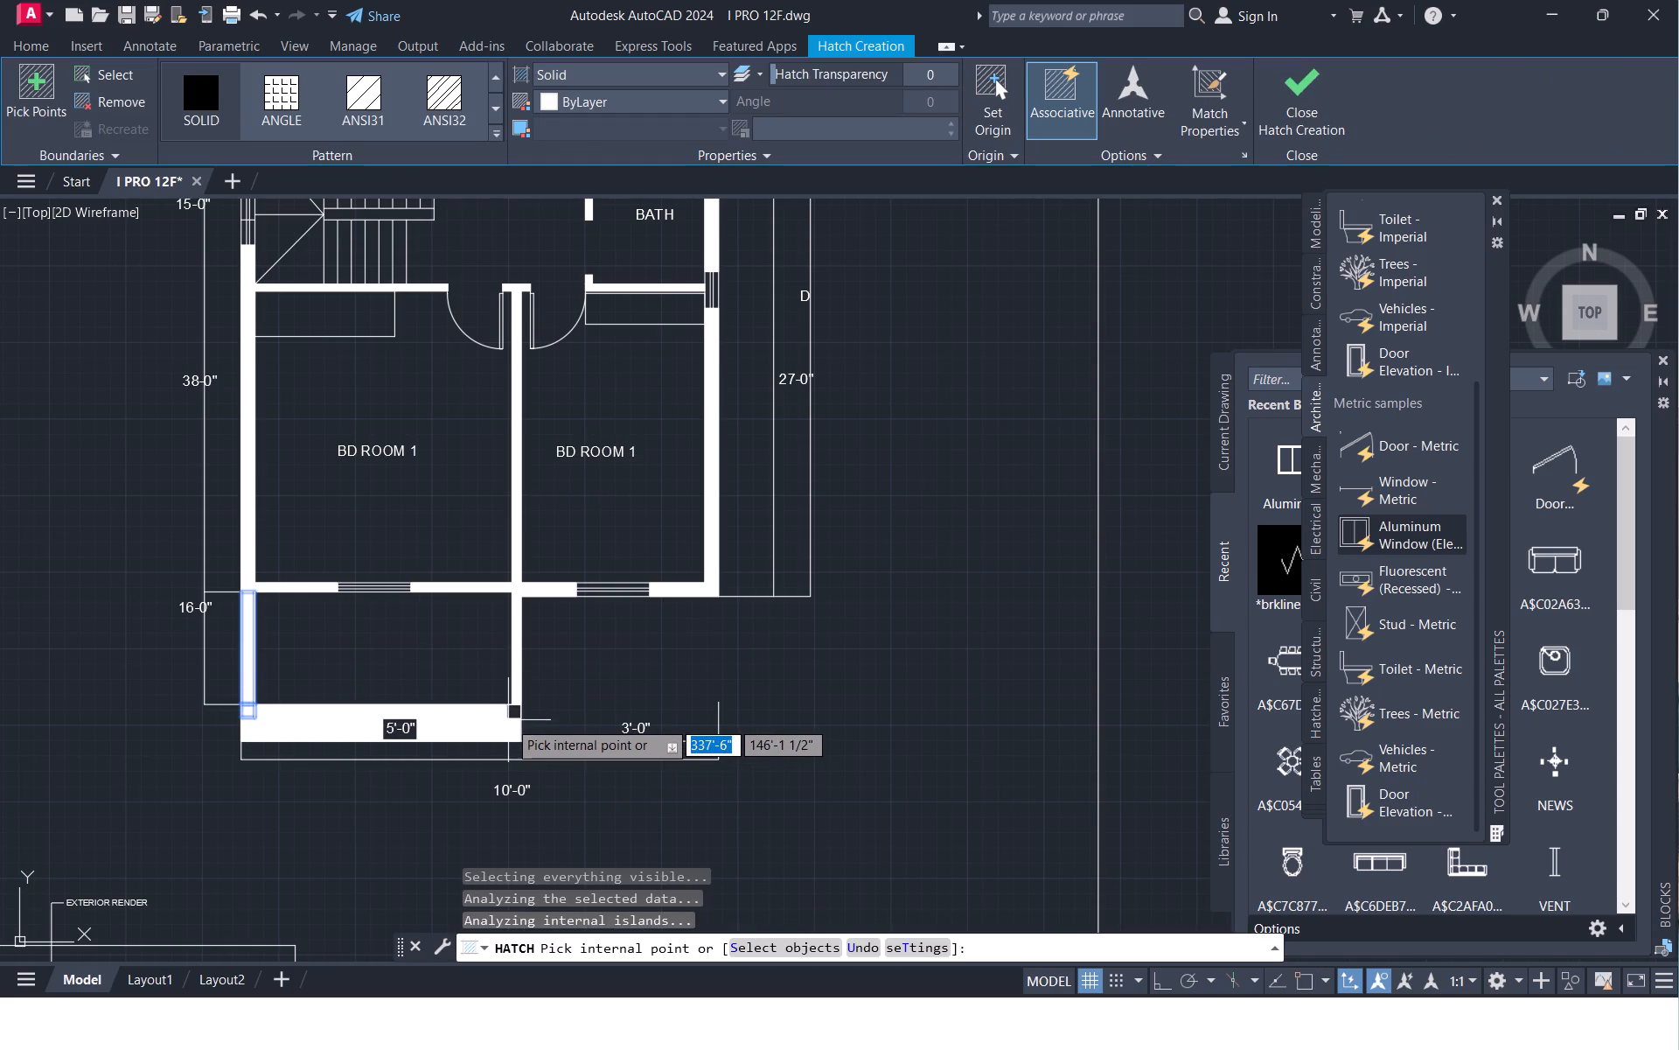
click(509, 712)
key(space)
Save the drawing.
scroll(508, 708, down, 3)
middle_drag(504, 689, 490, 737)
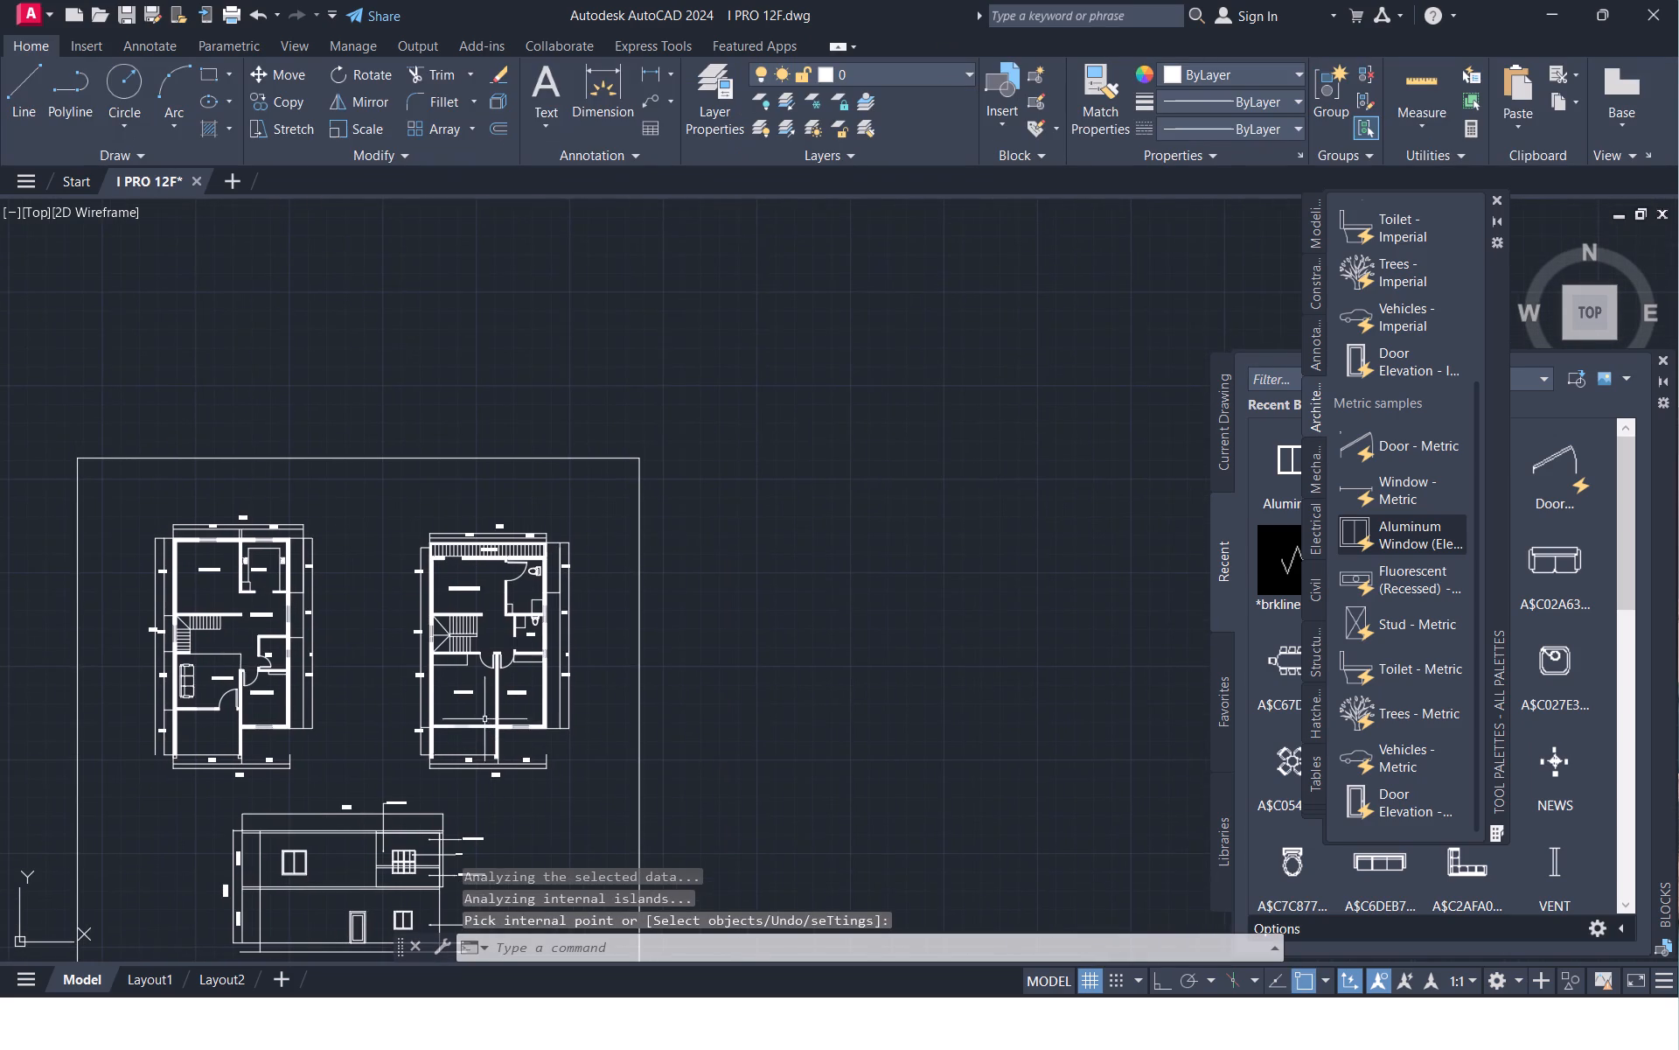
key(ctrl+s)
Start a solid hatch filling the roof slab strip across the full width of the front elevation.
middle_drag(449, 690, 485, 554)
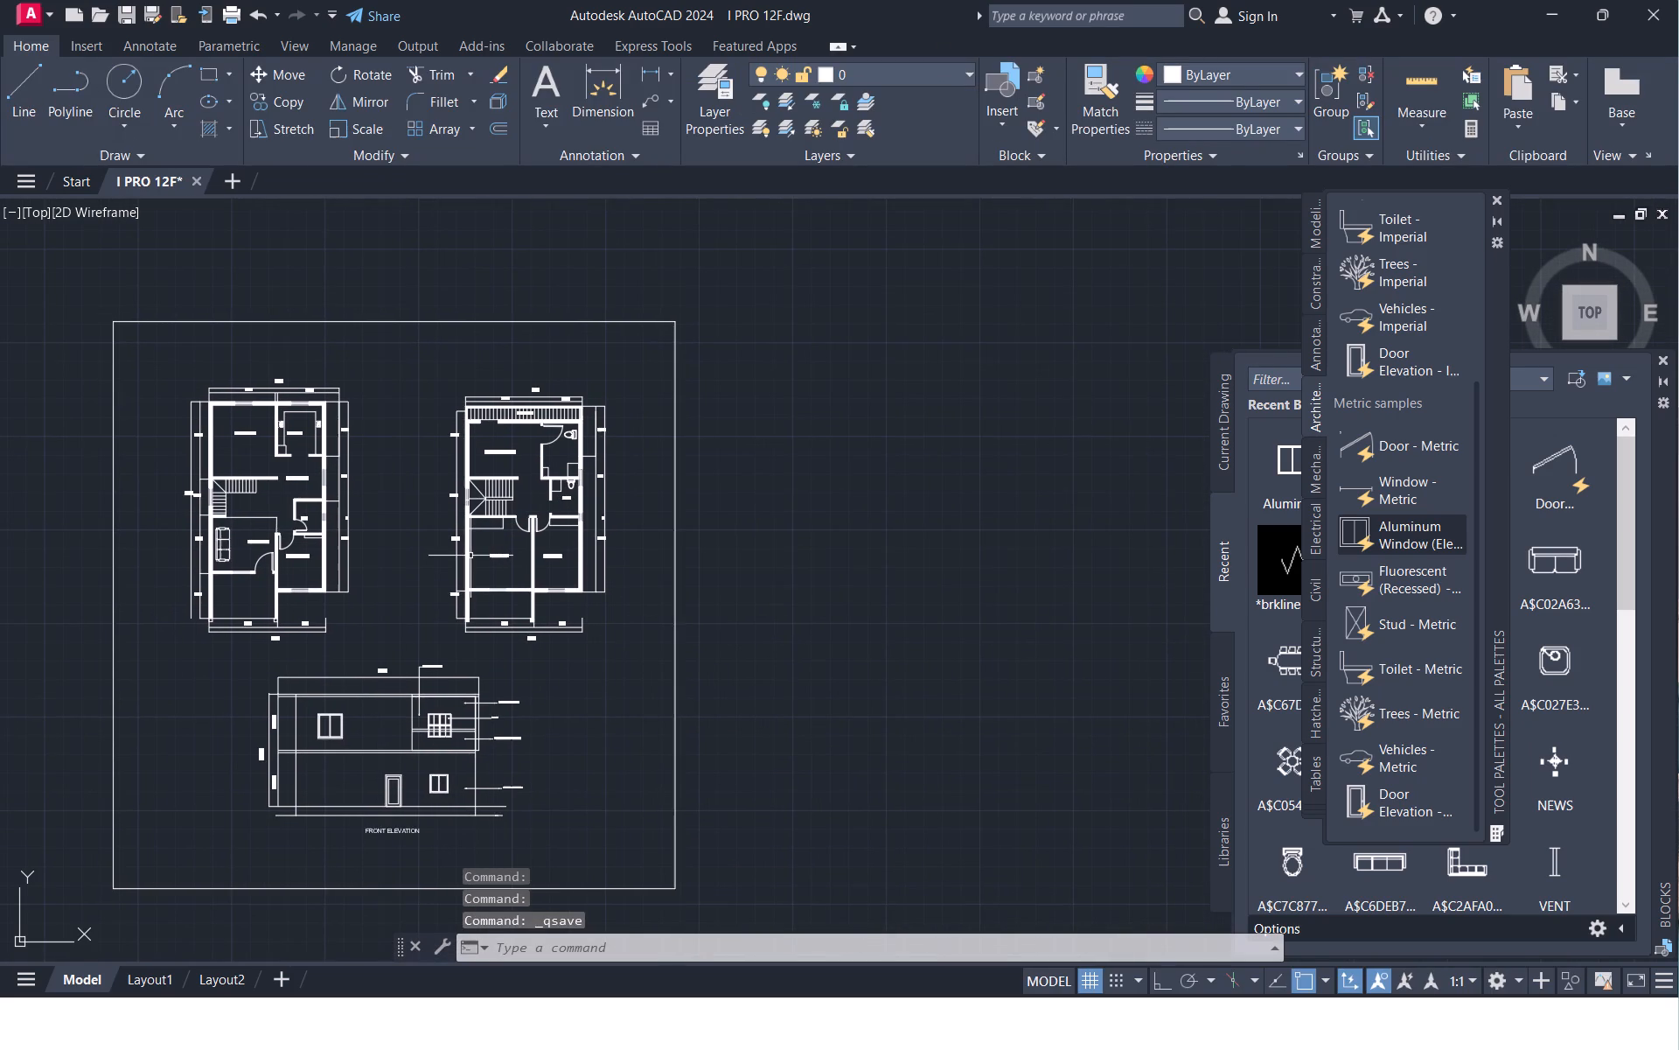
text(ha)
key(space)
scroll(359, 714, up, 3)
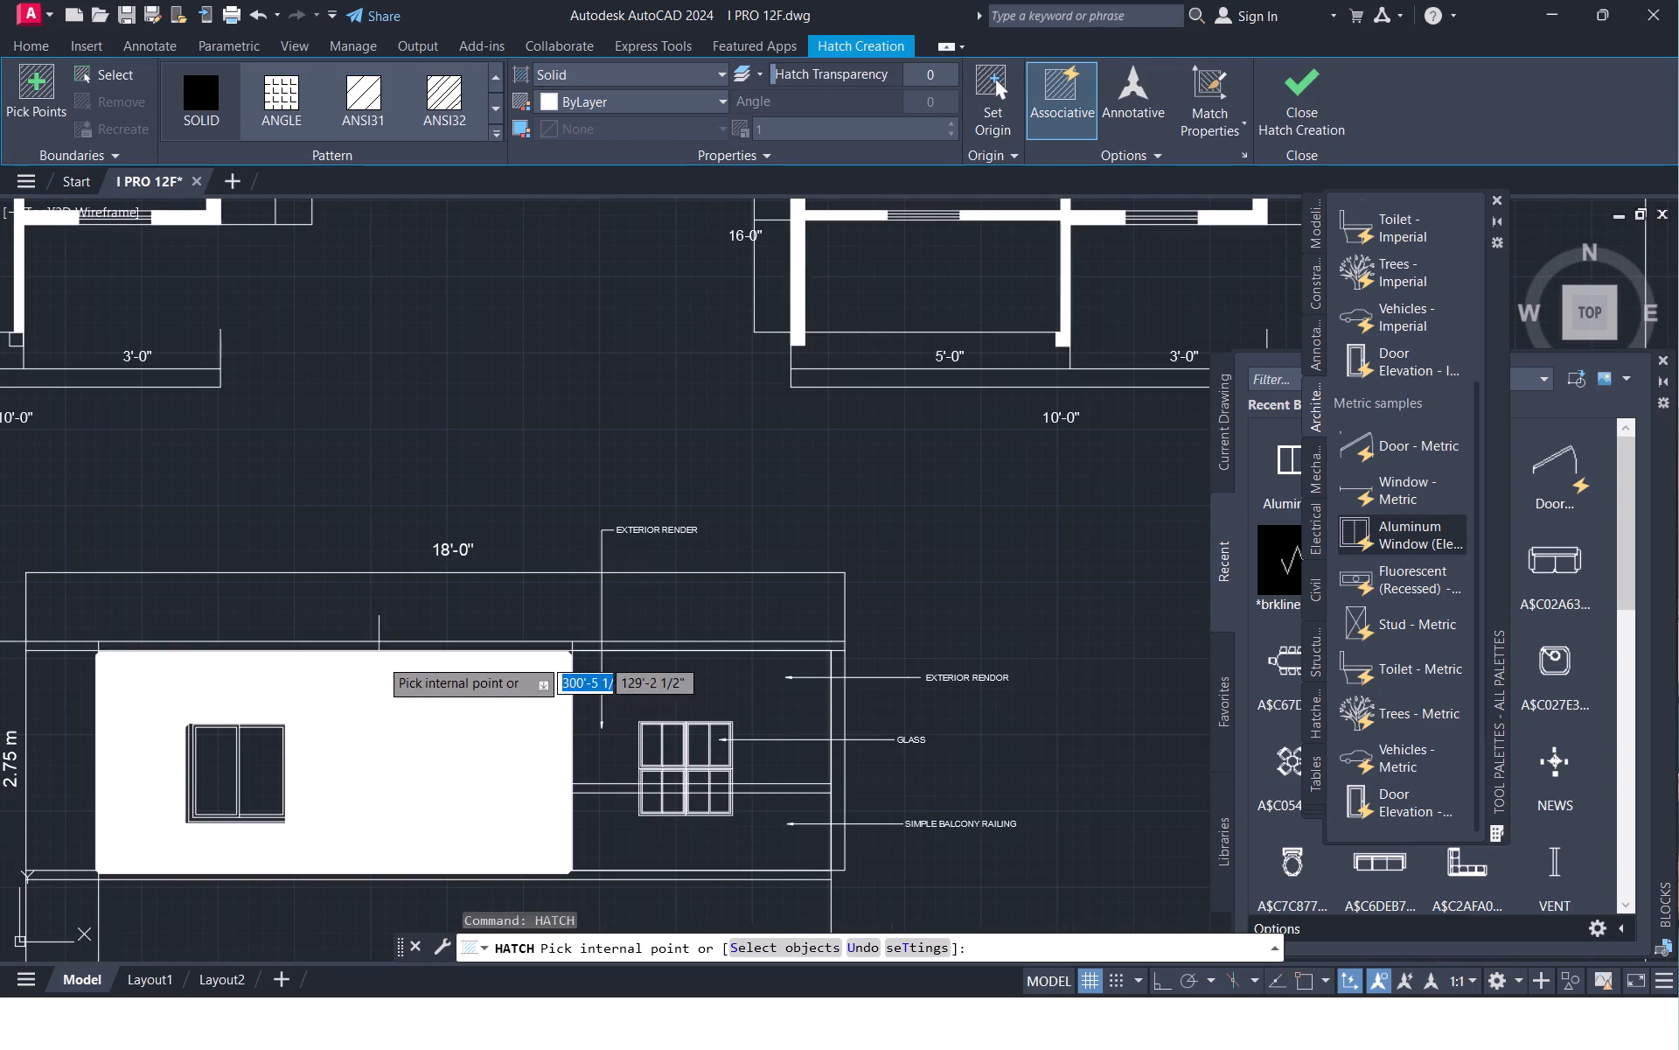
click(381, 646)
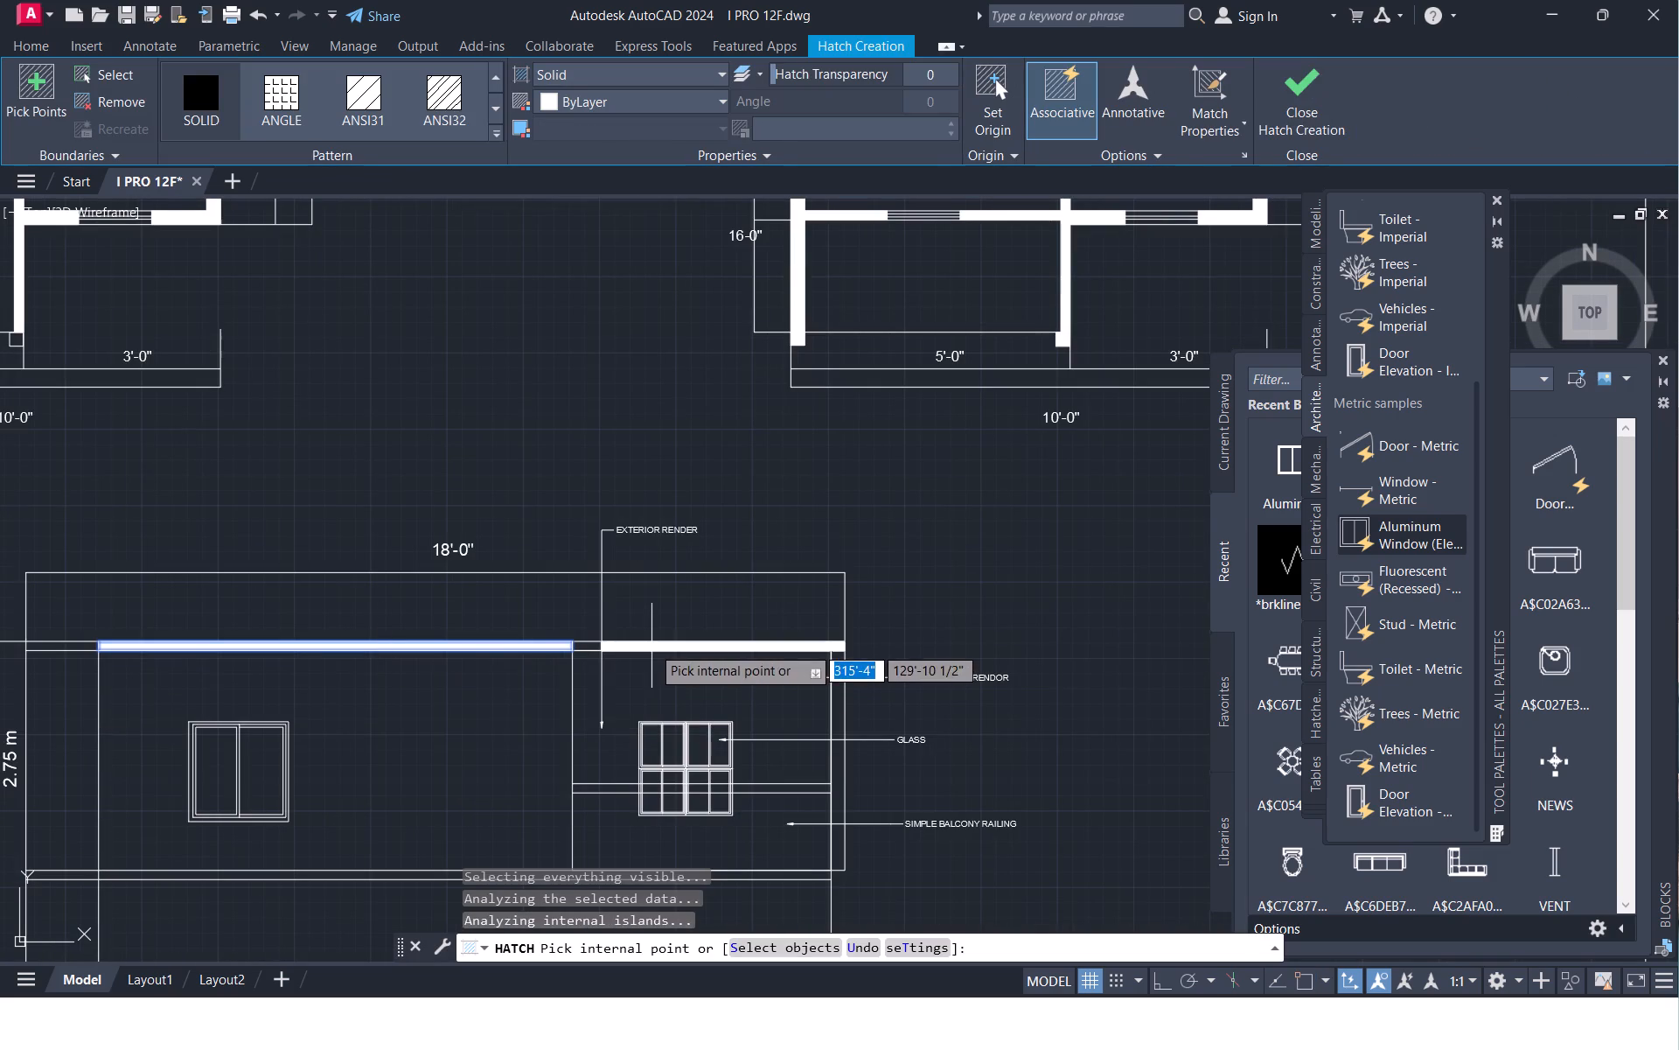
click(651, 646)
click(581, 645)
click(87, 647)
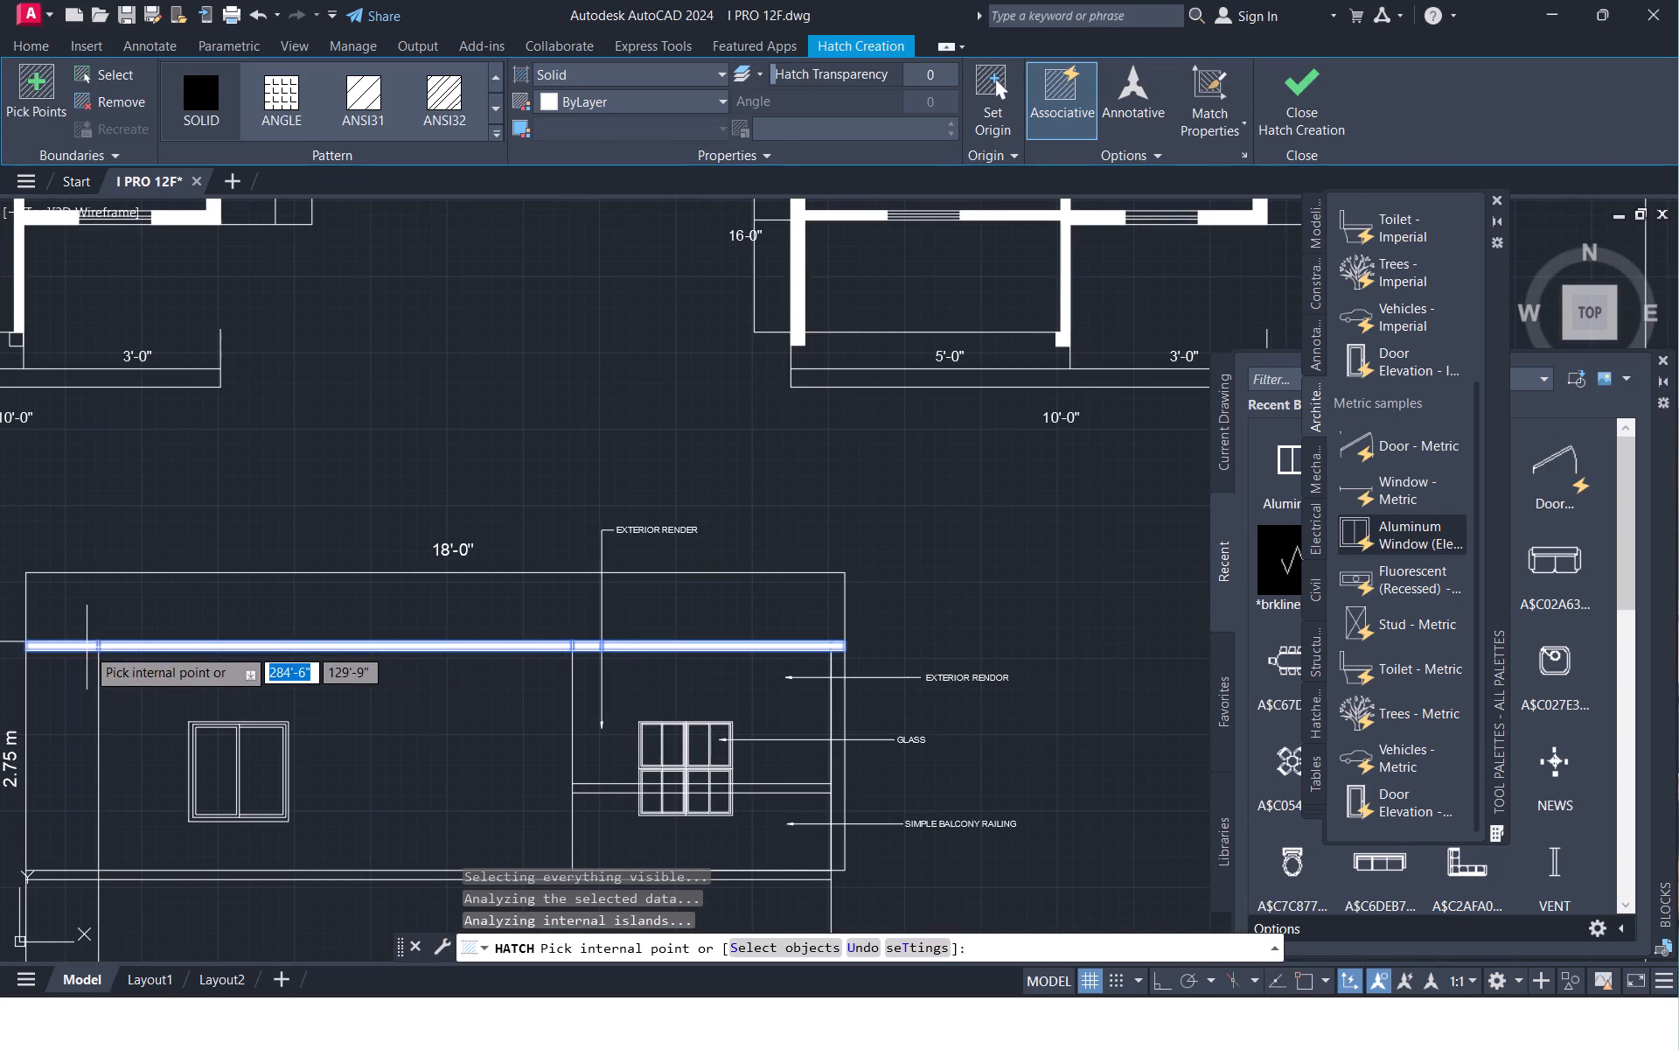
Add the front elevation's intermediate floor slab strip to the solid hatch and finish it.
middle_drag(375, 768, 369, 616)
click(561, 724)
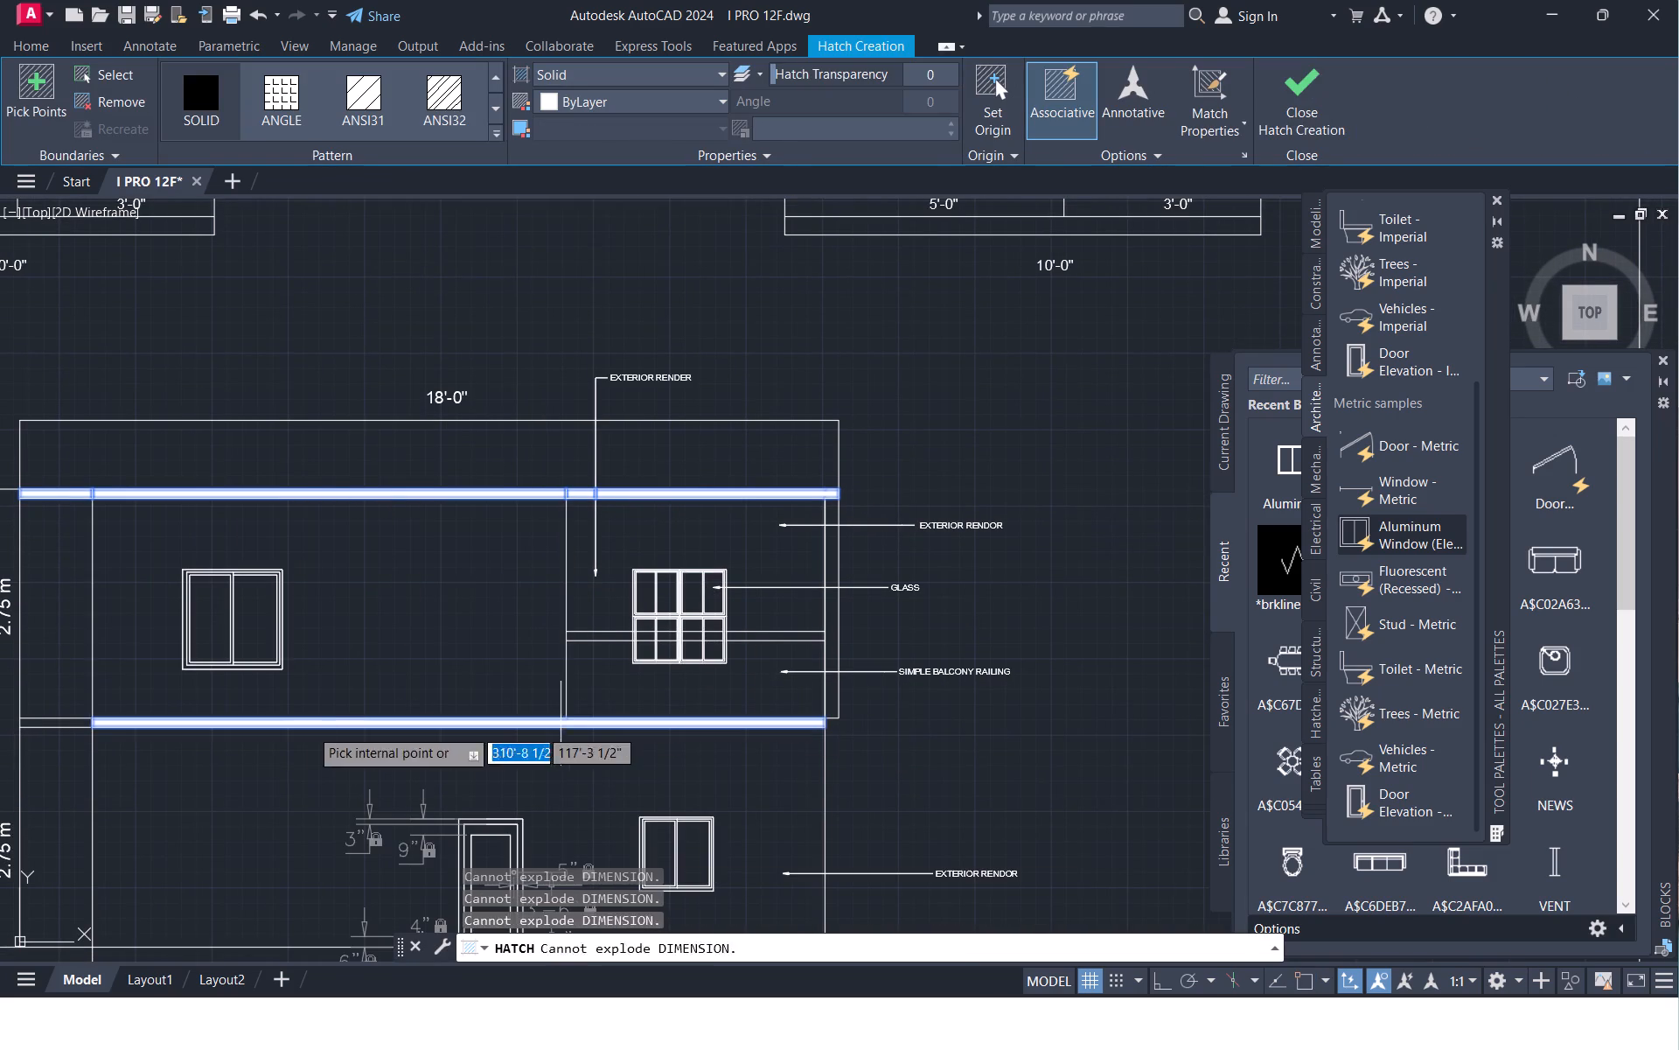
click(82, 720)
middle_drag(746, 701, 734, 580)
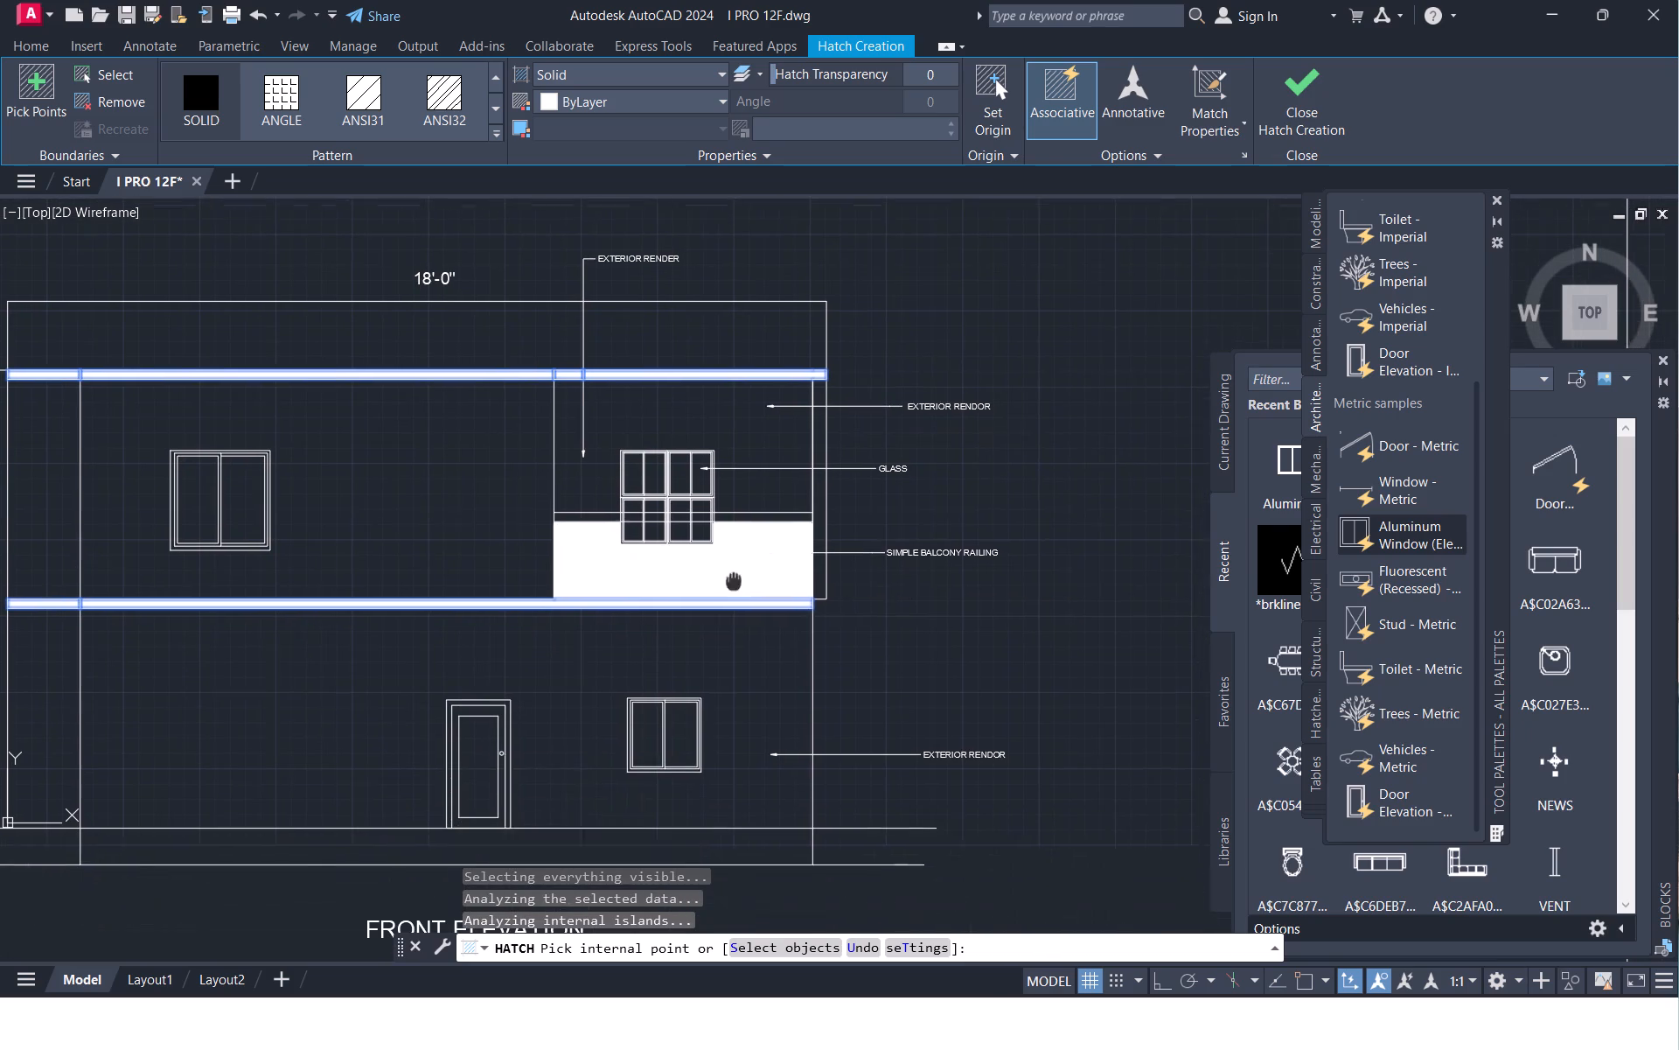
middle_drag(819, 565, 791, 611)
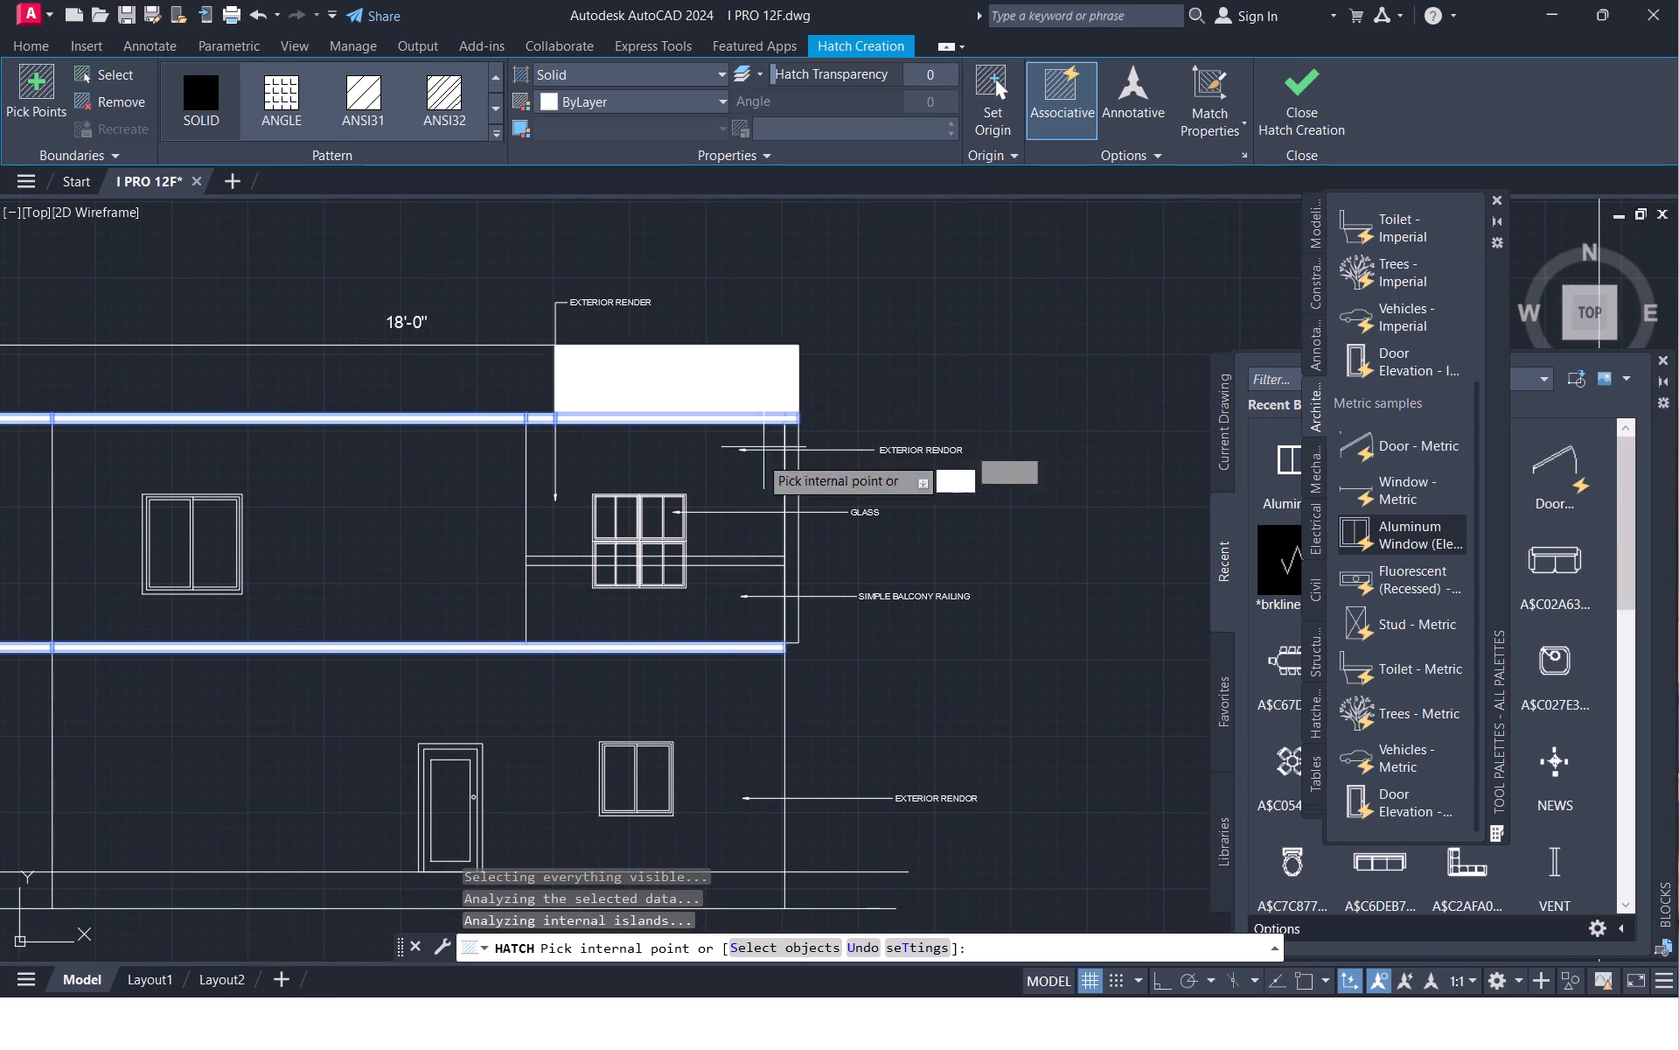
scroll(695, 636, down, 3)
middle_drag(681, 633, 692, 487)
key(space)
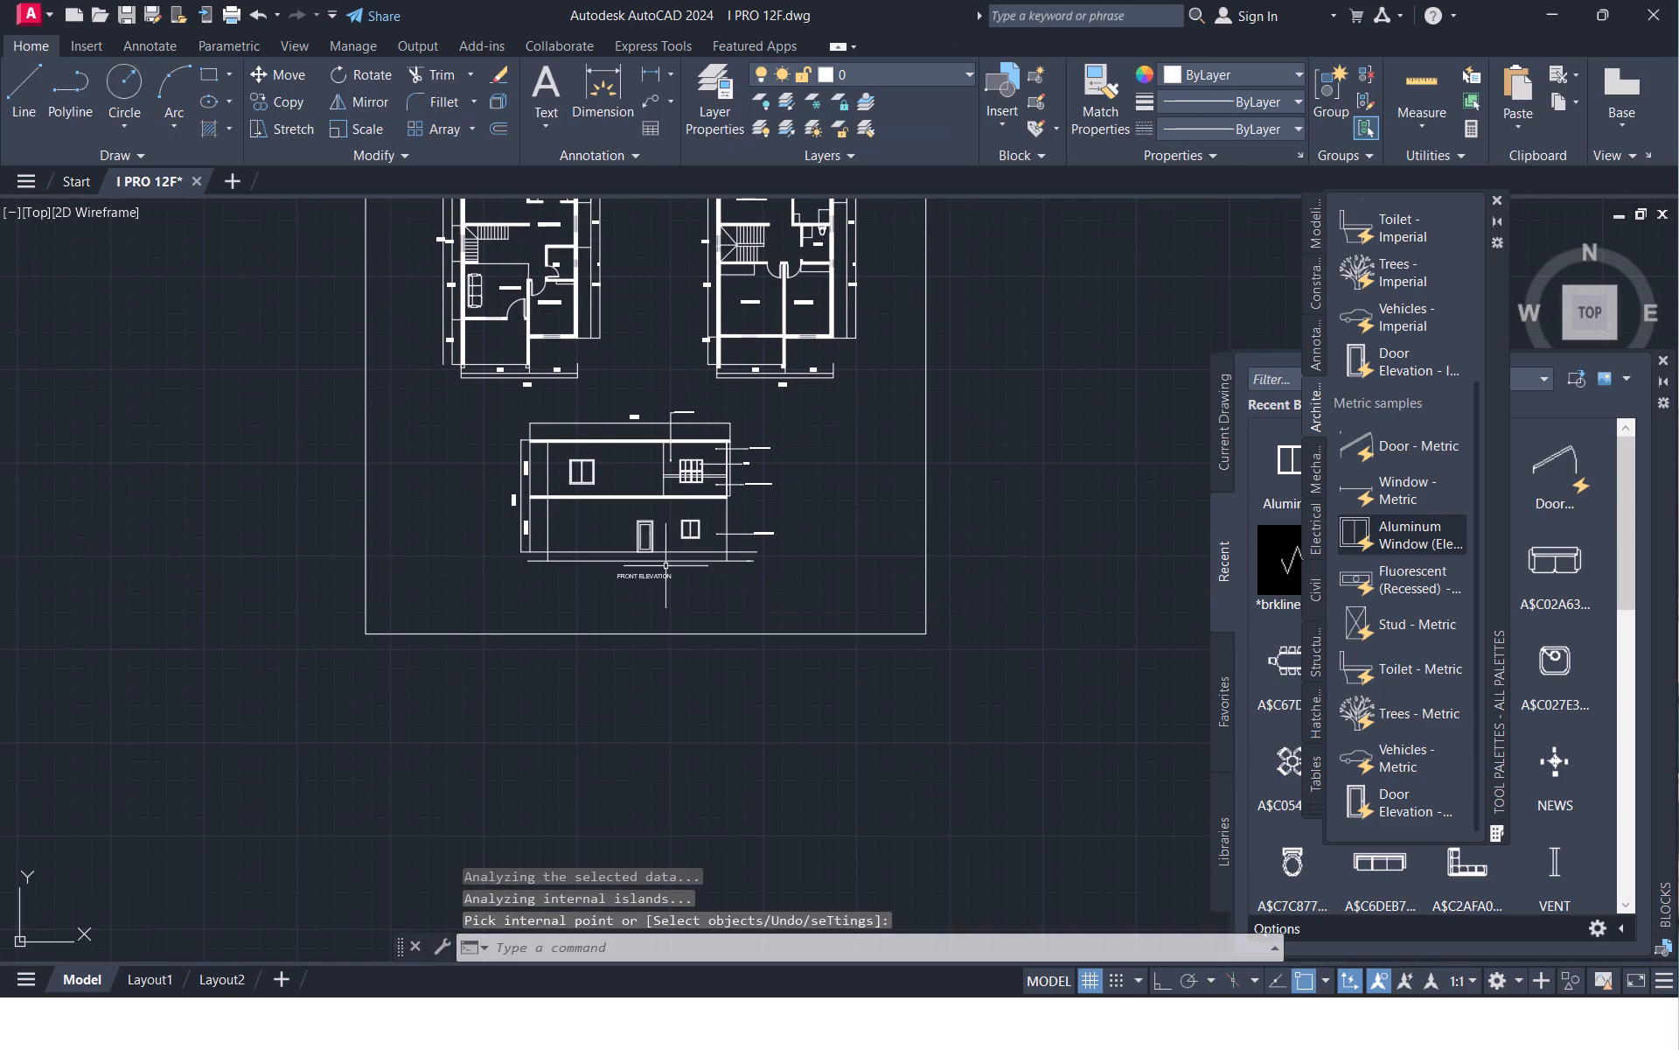
Save the drawing.
middle_drag(658, 520, 649, 589)
key(ctrl+s)
Draw a short diagonal tick line through the outer end of the 3'-0" dimension line below the ground floor plan's guest room.
middle_drag(658, 572, 637, 605)
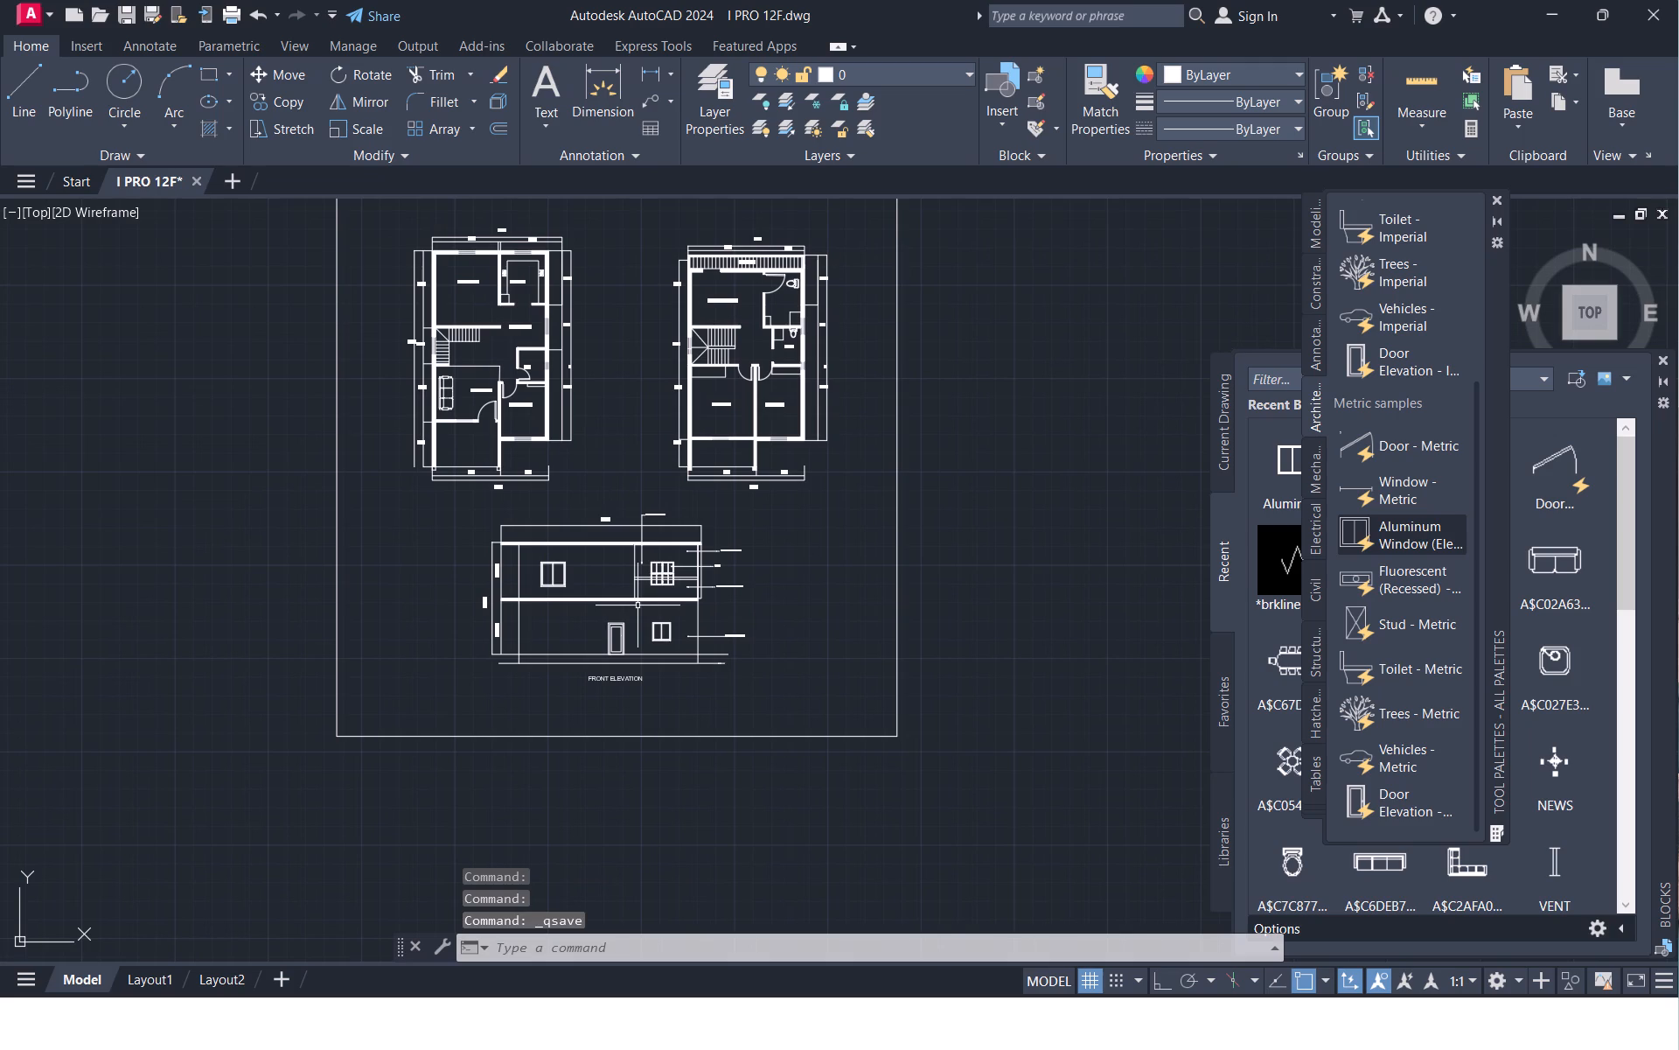
middle_drag(641, 598, 615, 570)
scroll(522, 444, up, 2)
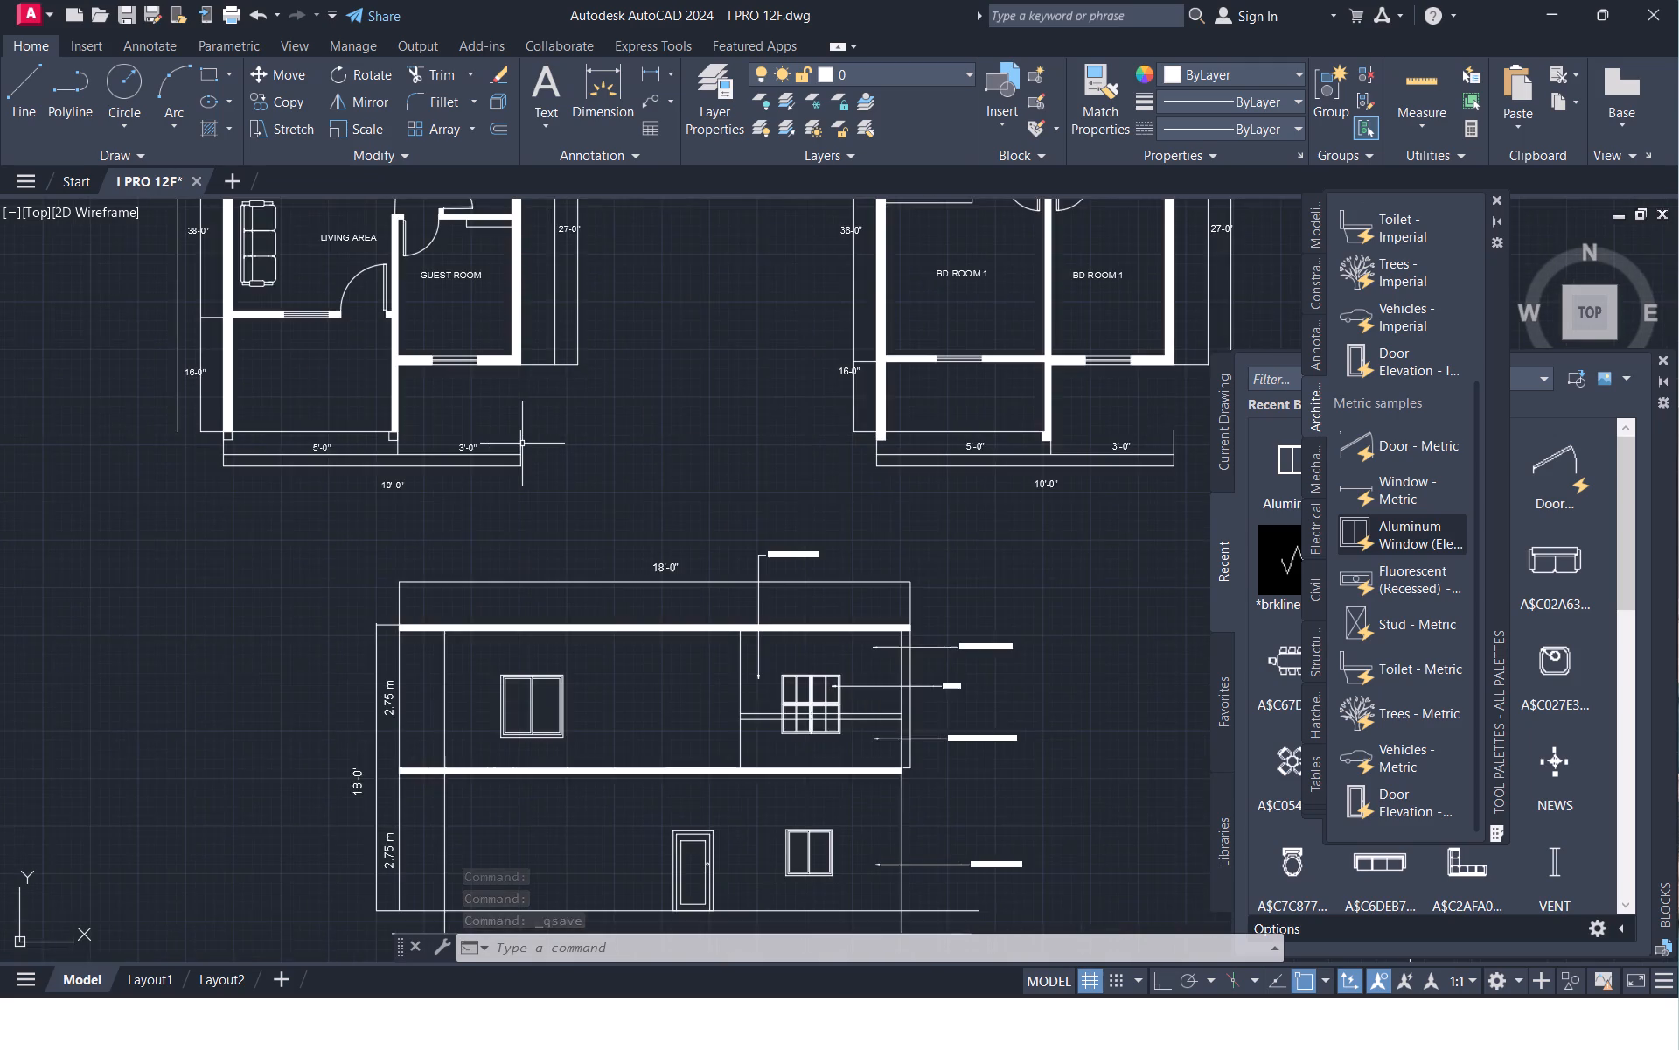
scroll(522, 444, up, 2)
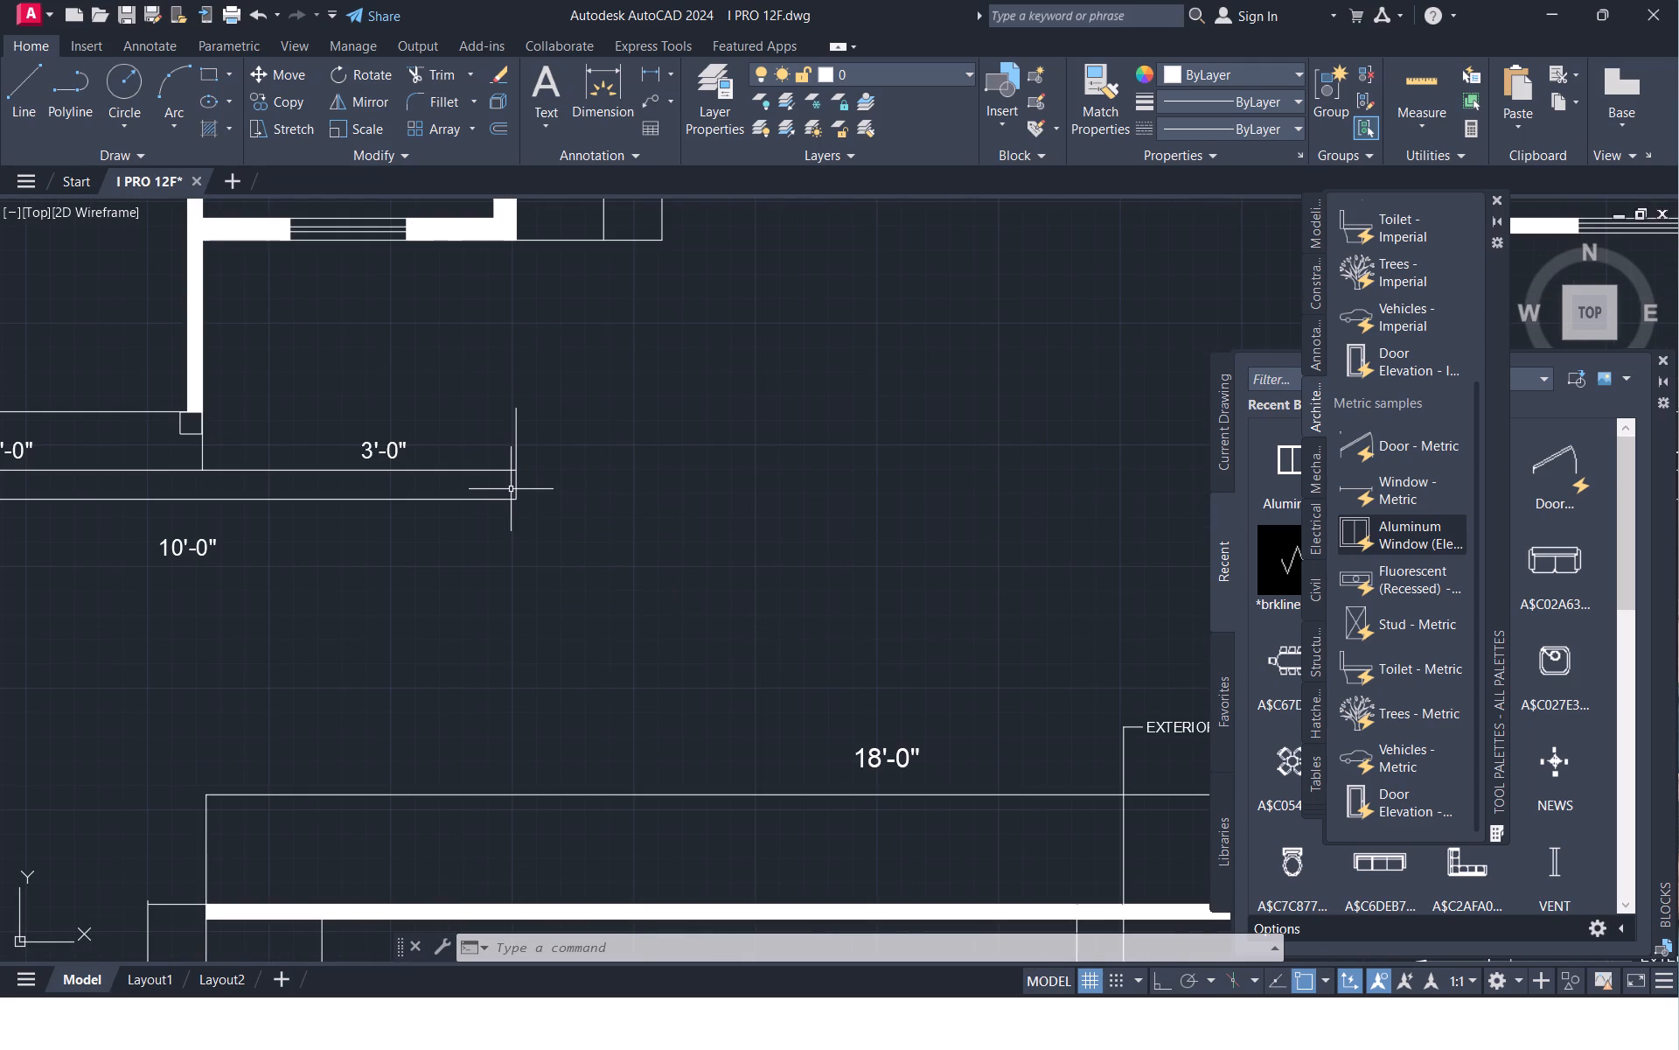
key(l)
key(space)
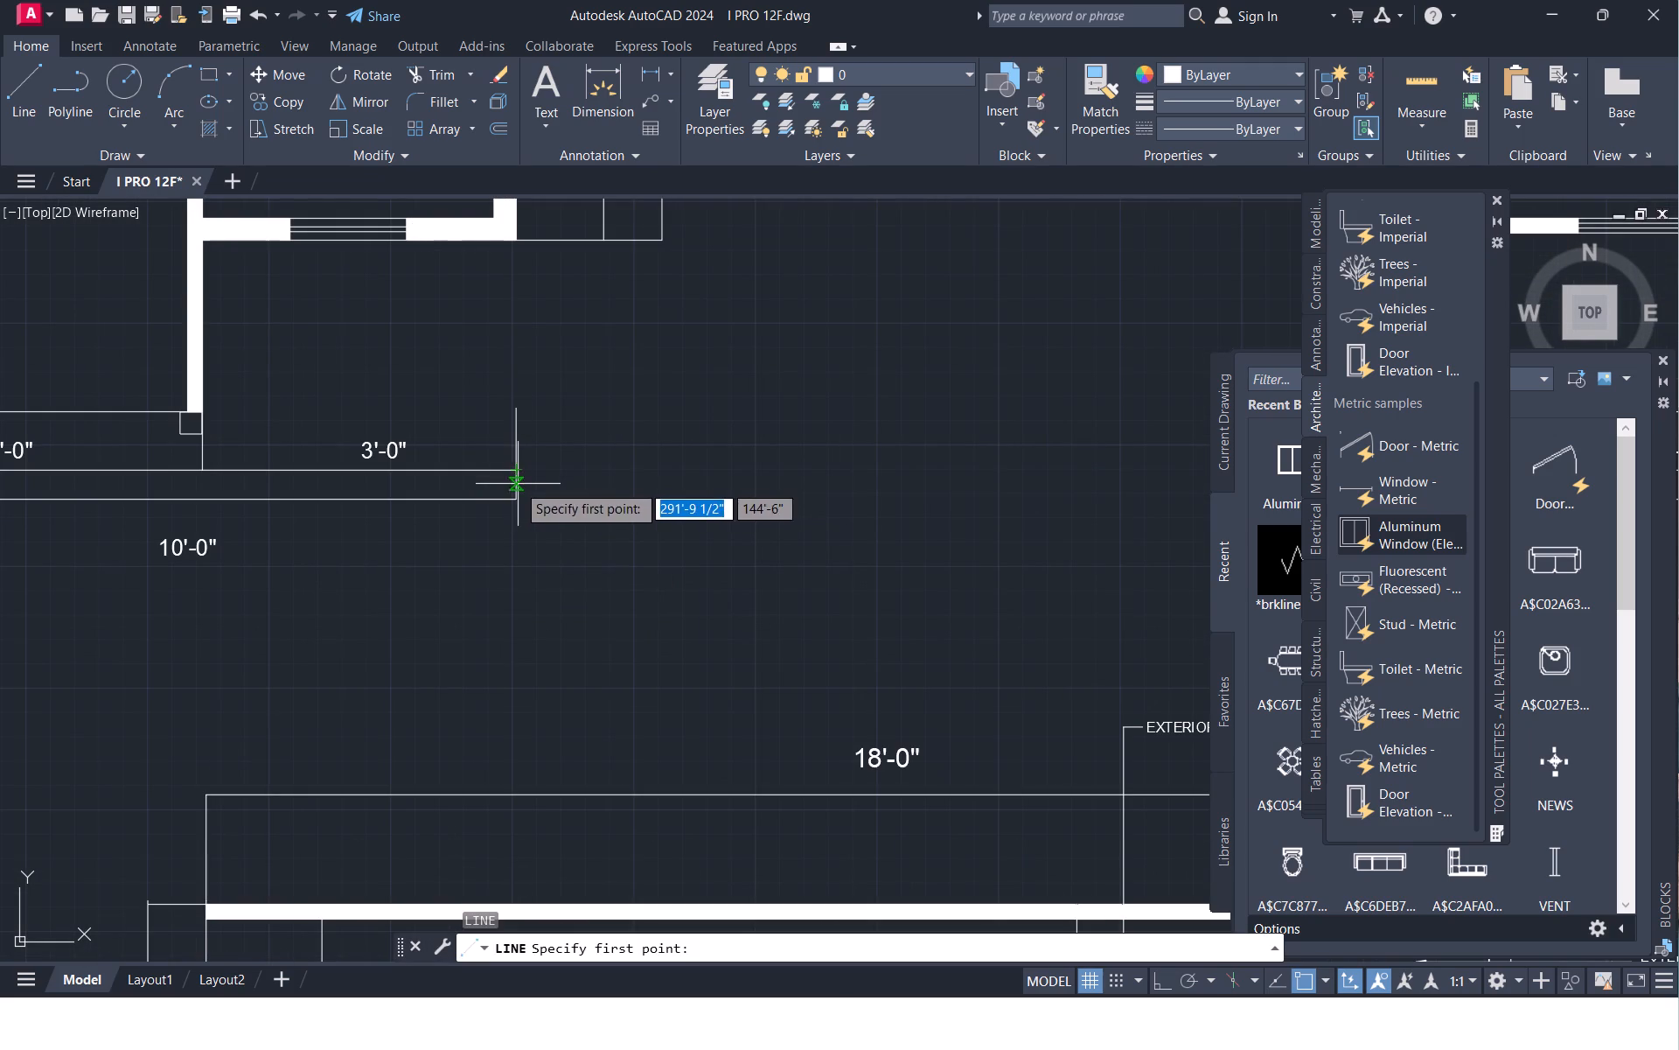
scroll(517, 472, up, 2)
click(515, 471)
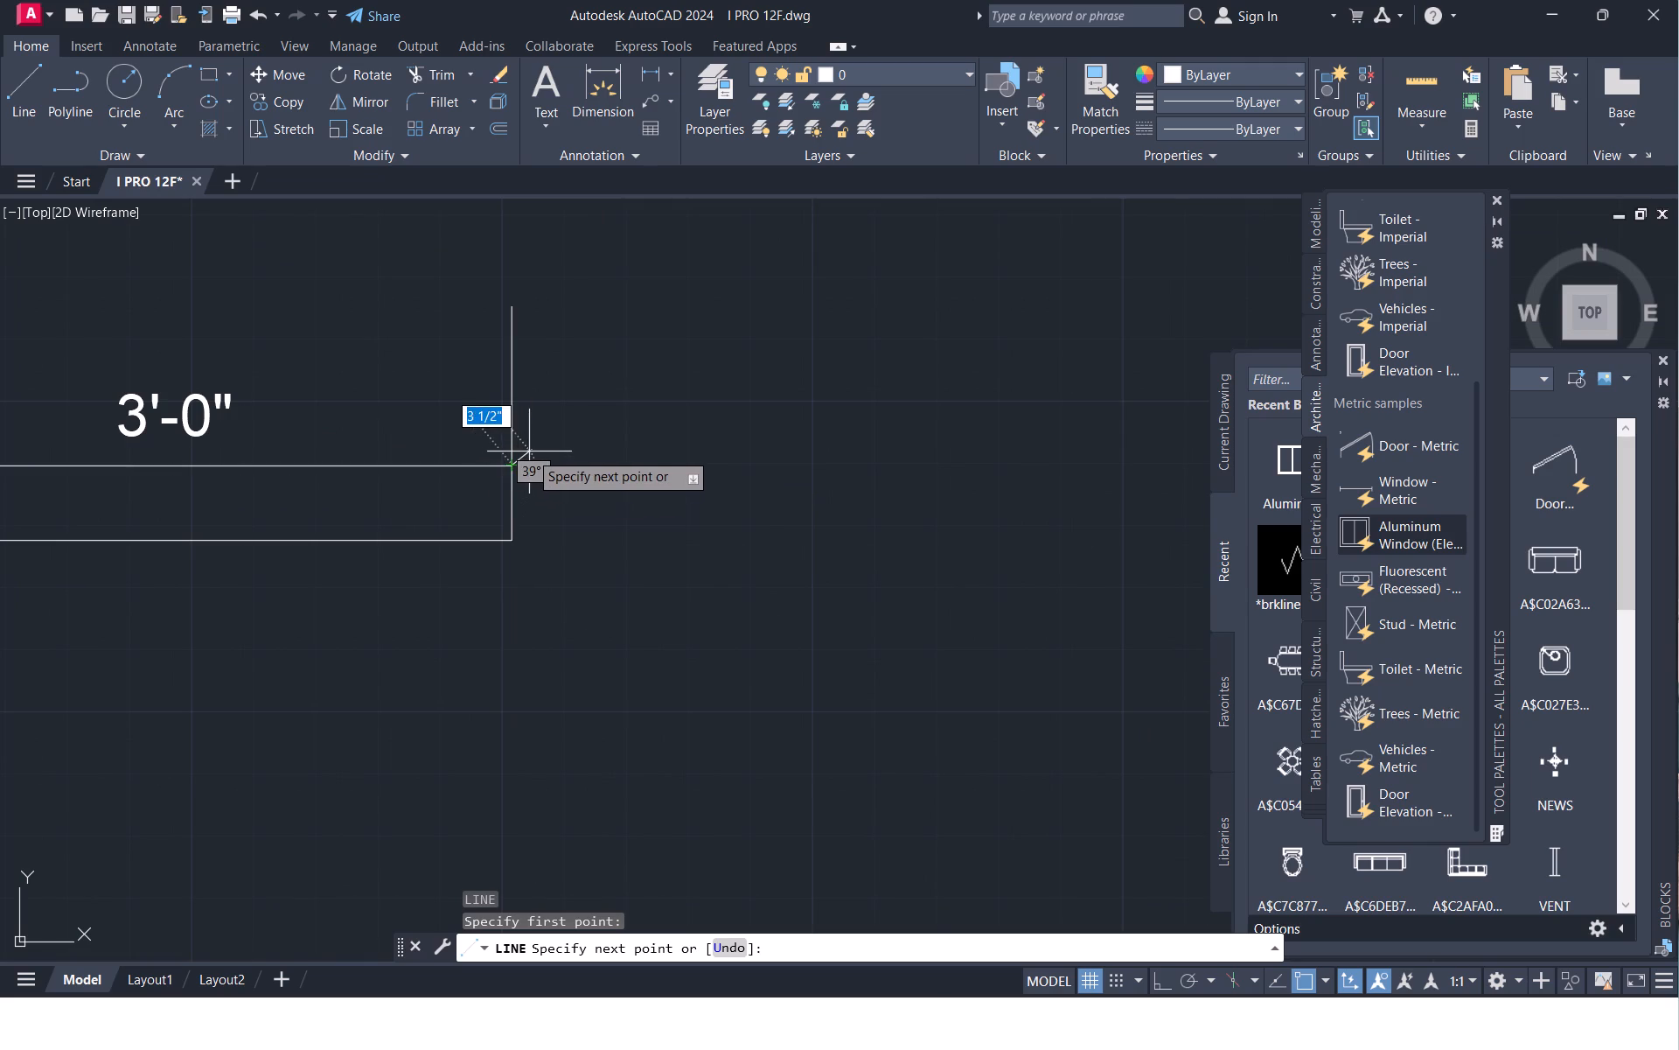
scroll(511, 465, up, 5)
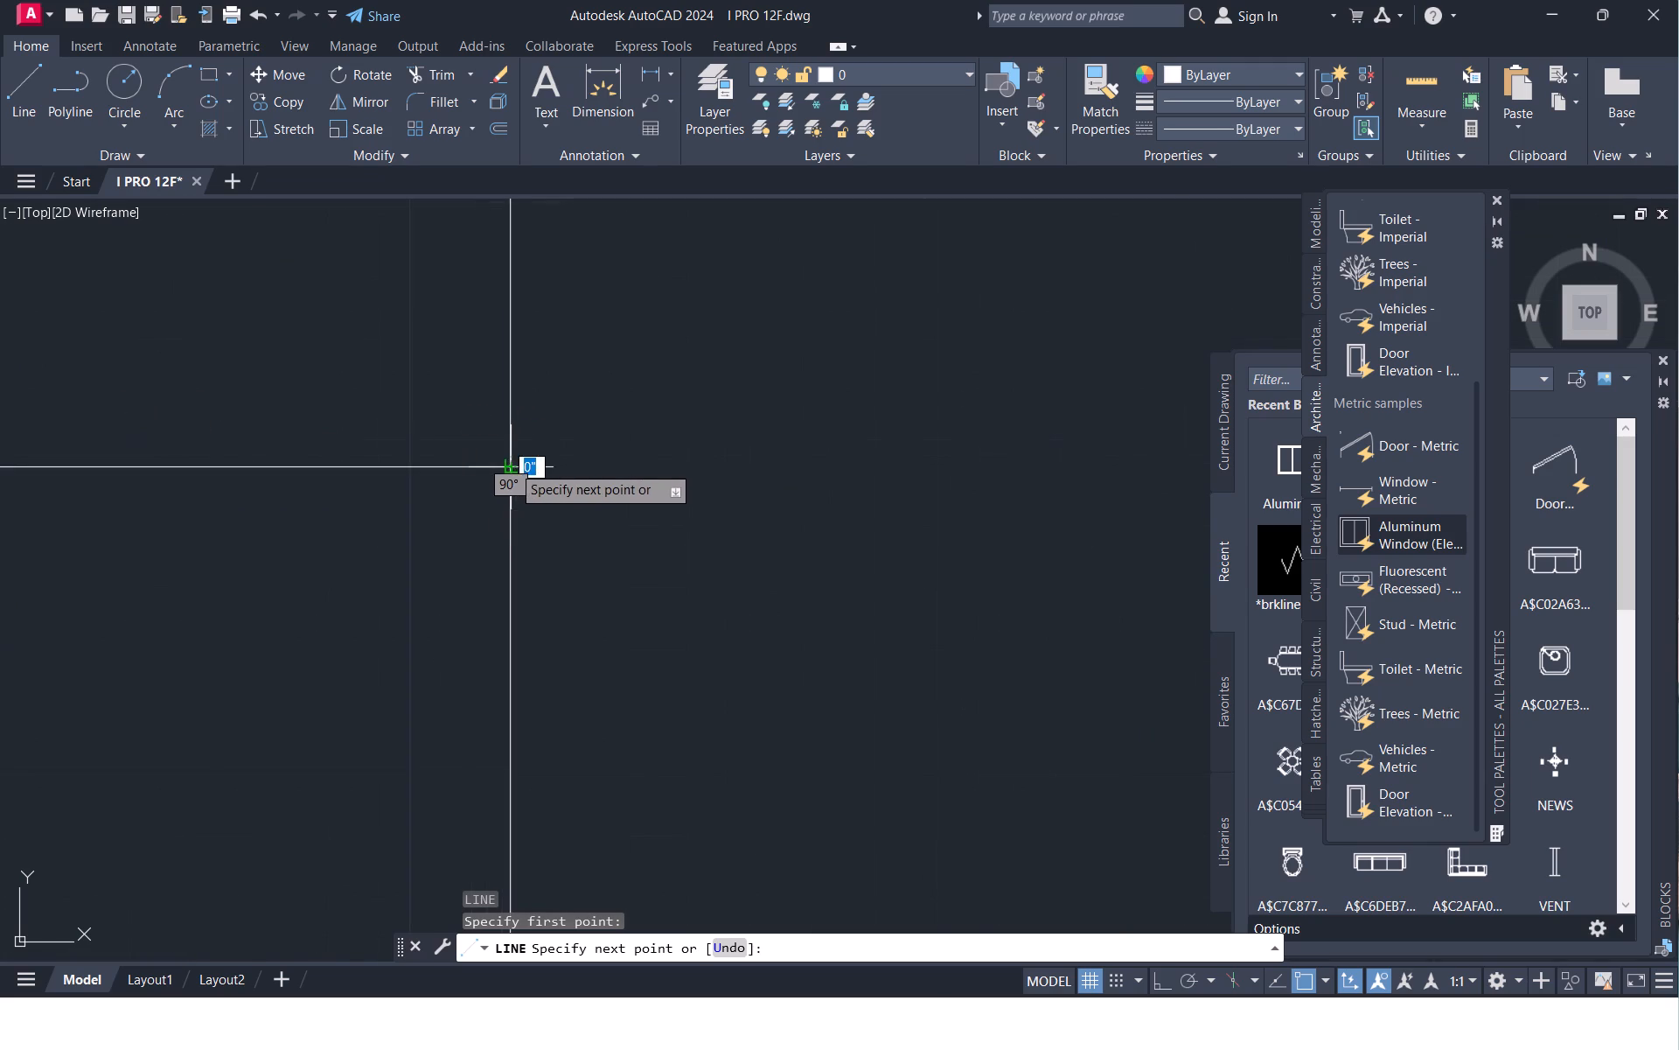
scroll(512, 465, up, 2)
click(525, 452)
click(507, 471)
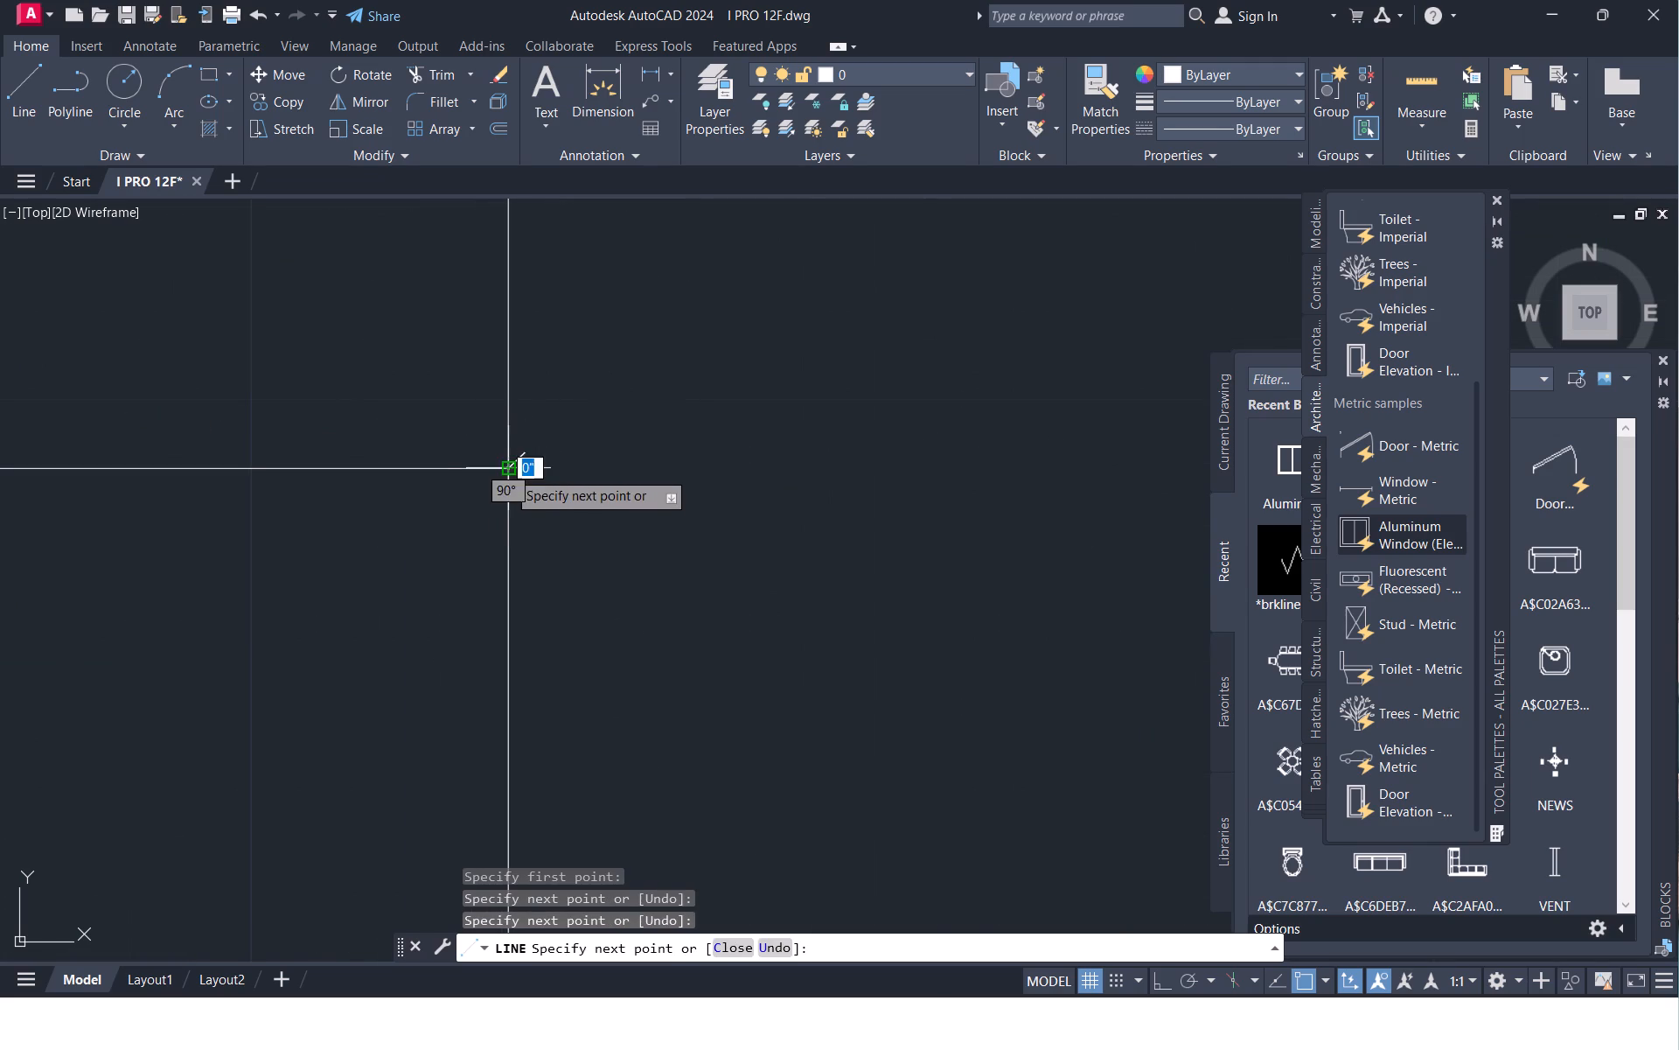
click(494, 479)
key(space)
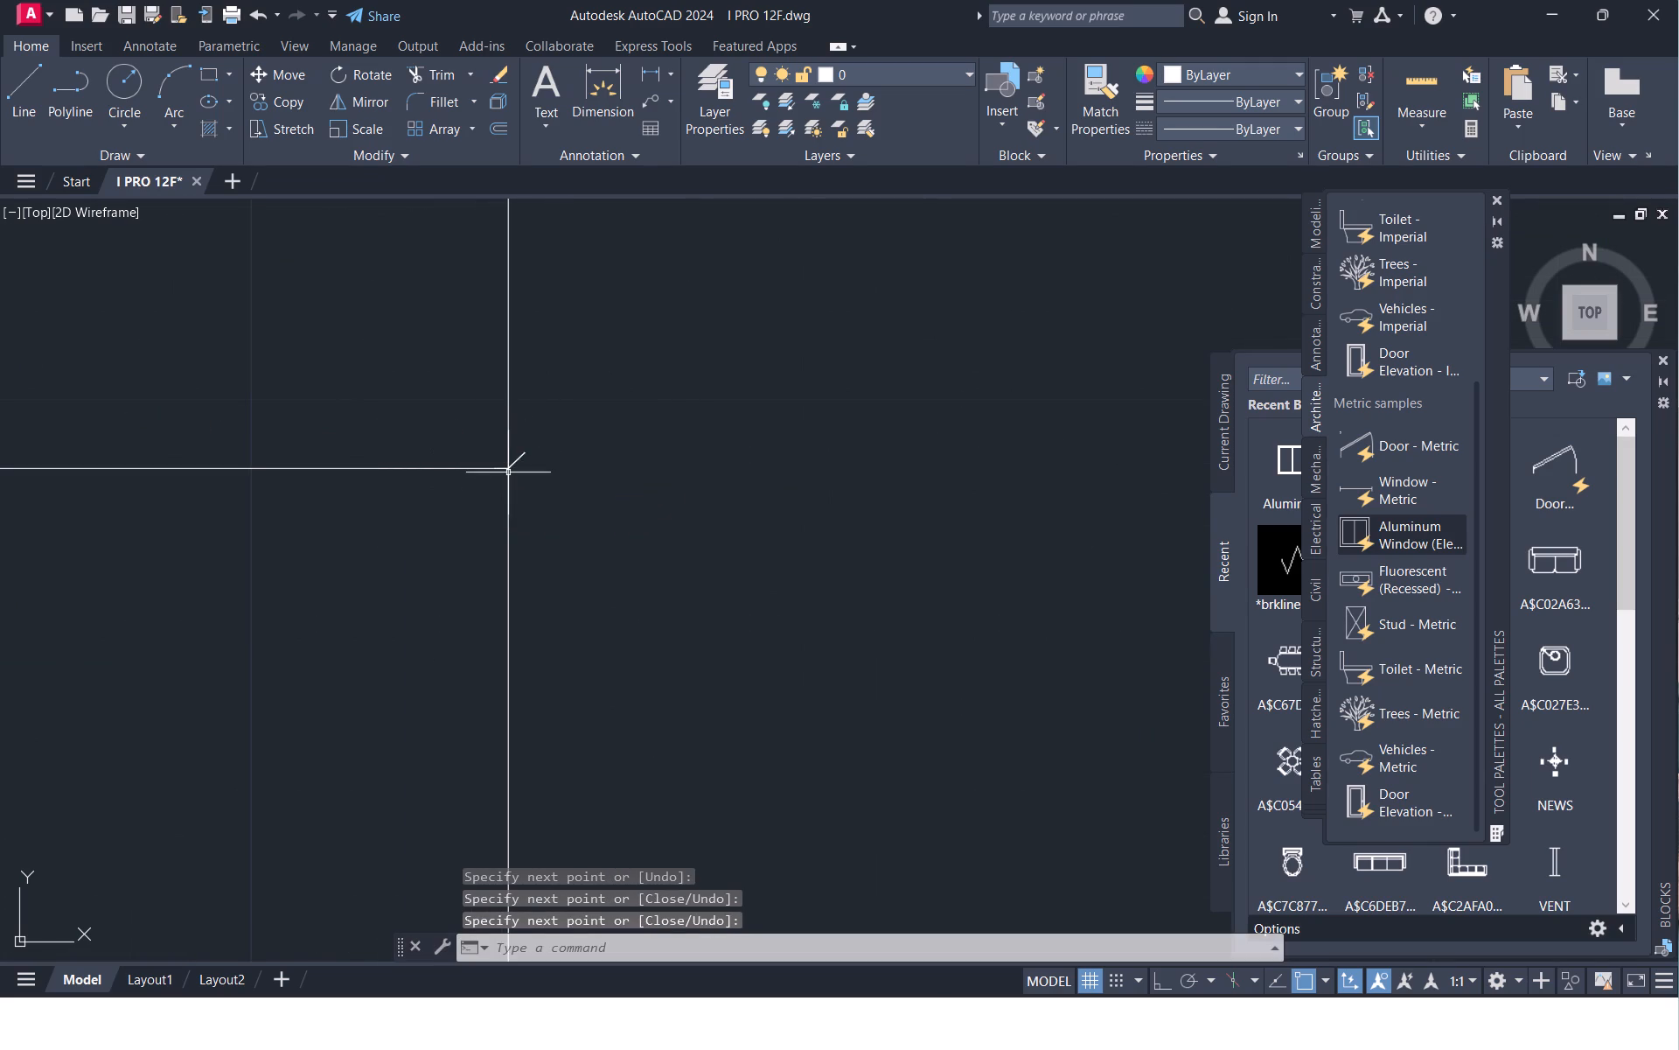
Draw the other half of the diagonal tick, extending it down past the outer end of the 3'-0" dimension line.
key(space)
scroll(508, 472, up, 3)
click(499, 459)
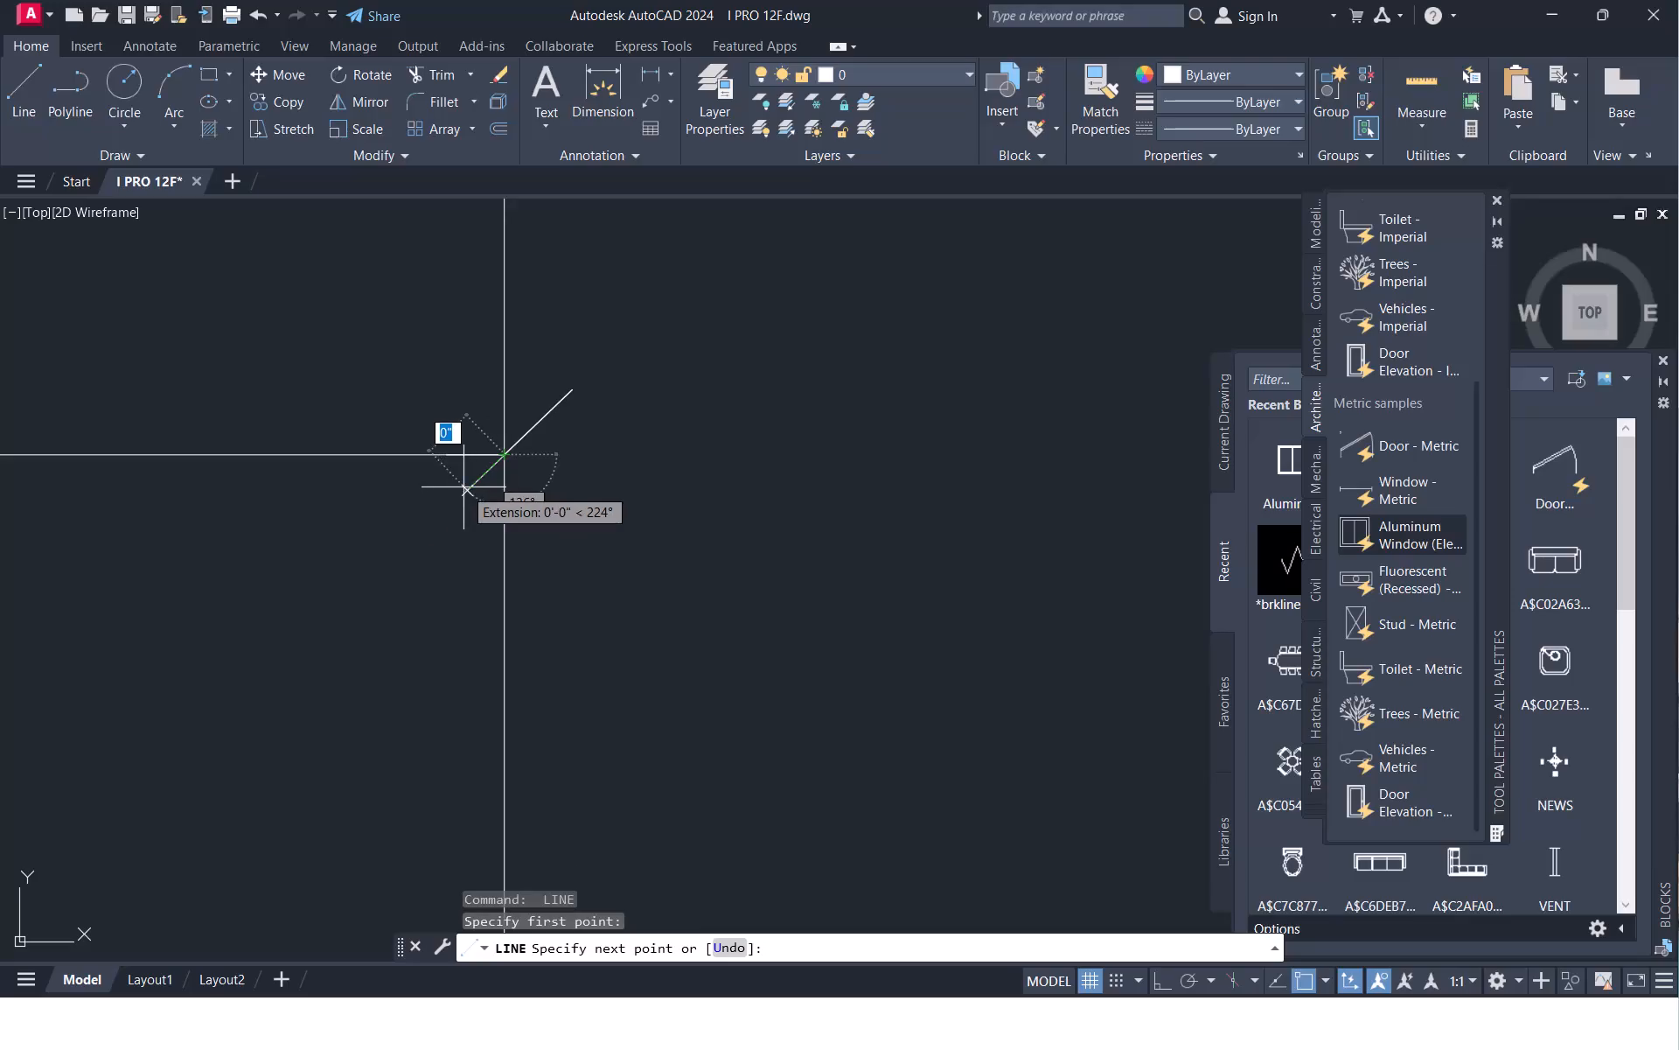
click(463, 487)
key(space)
Review the ground floor plan's dimension lines, from the 3'-0" dimension below the guest room up to the kitchen.
scroll(463, 488, down, 3)
middle_drag(559, 549, 805, 513)
scroll(801, 513, down, 3)
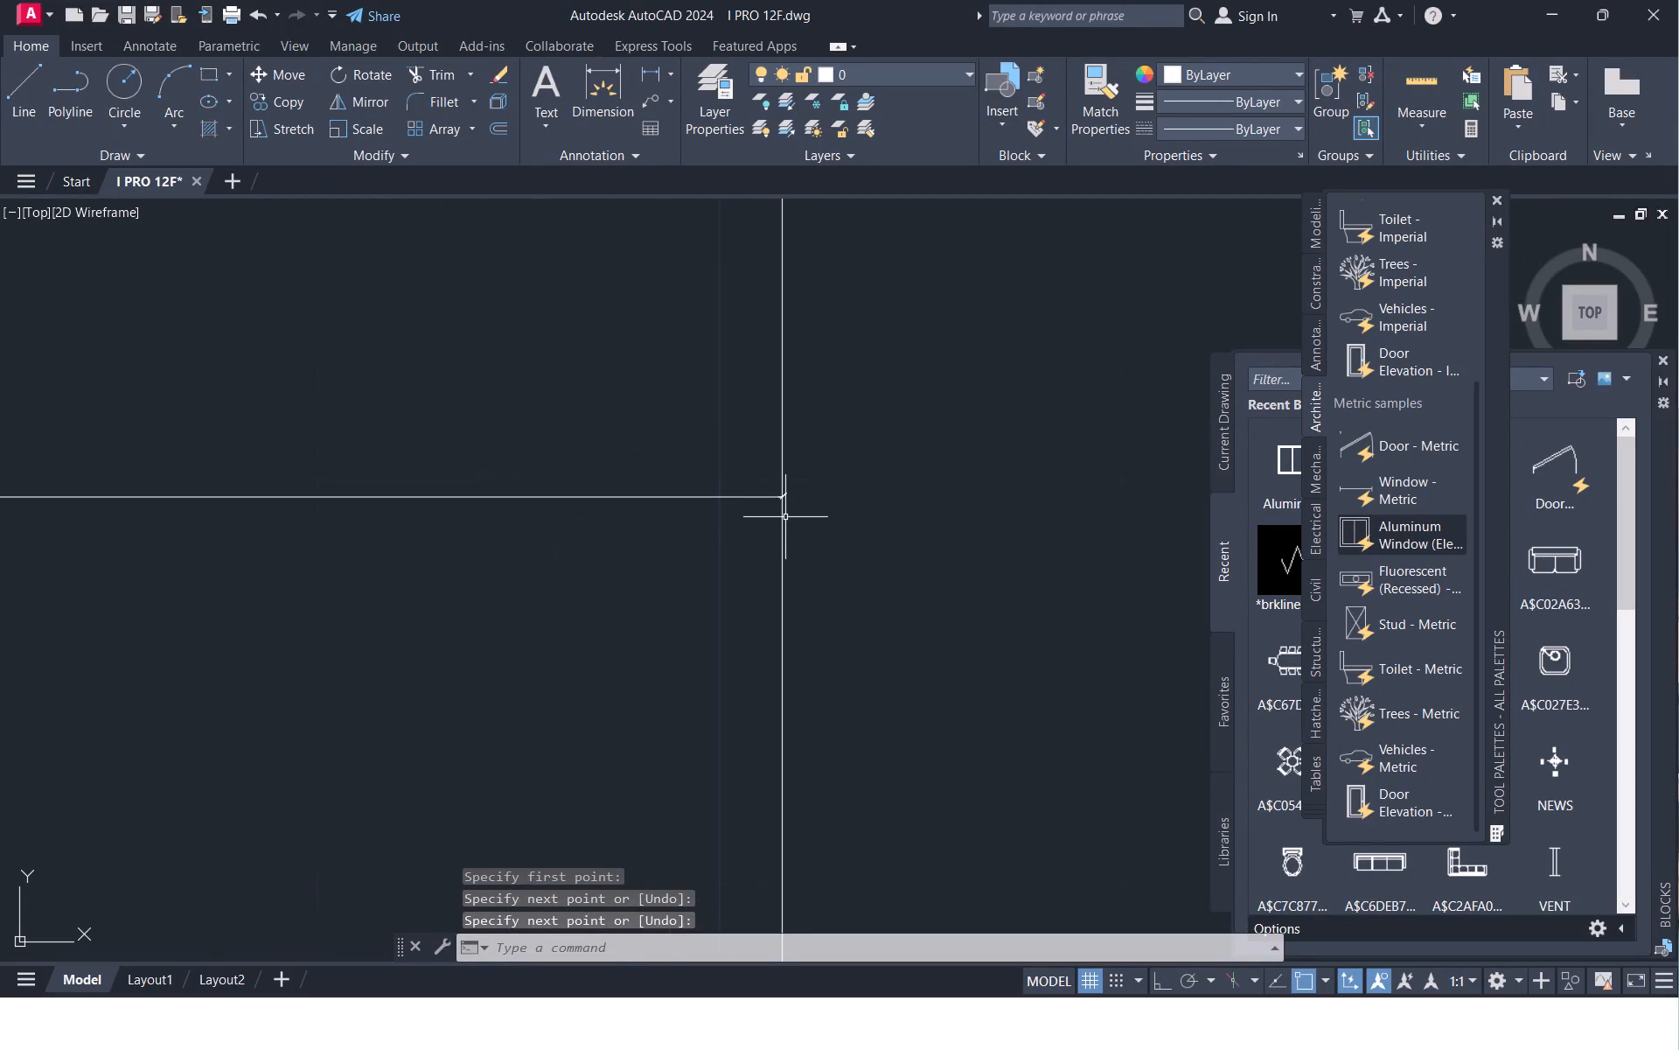
scroll(687, 532, down, 3)
middle_drag(555, 530, 662, 533)
scroll(670, 529, down, 2)
middle_drag(870, 548, 781, 574)
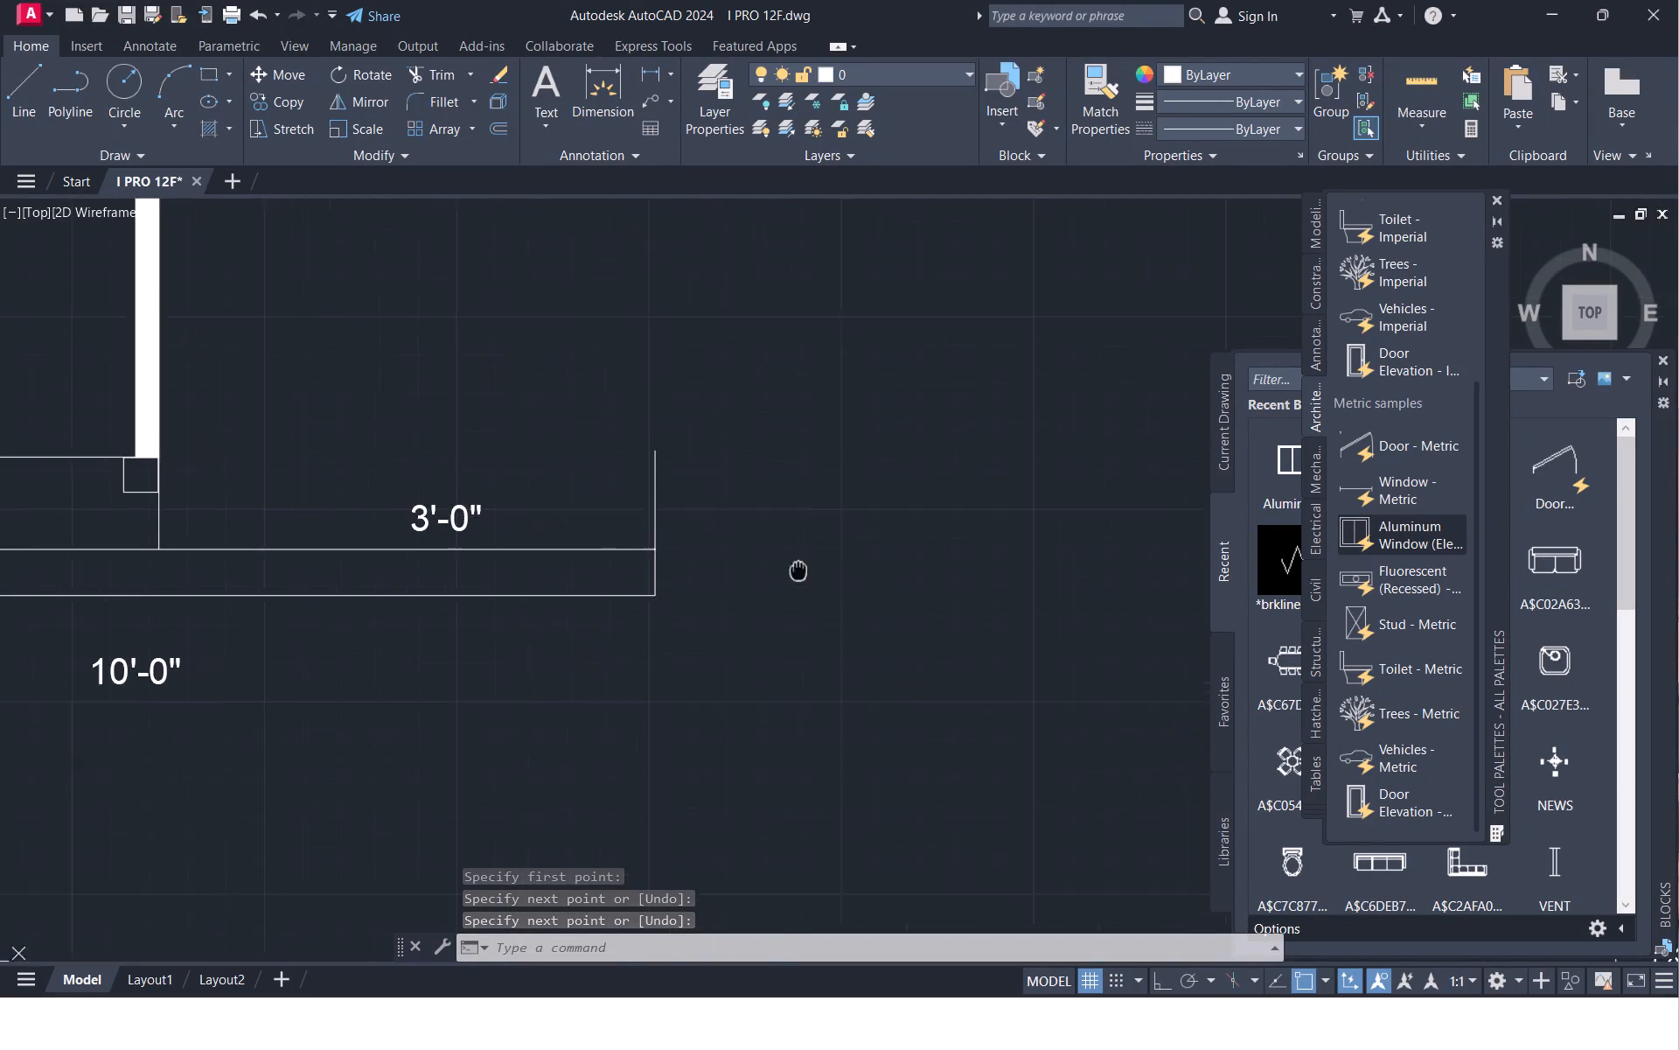
middle_drag(781, 574, 773, 577)
scroll(745, 548, down, 1)
middle_drag(463, 513, 529, 518)
scroll(566, 512, down, 2)
middle_drag(730, 521, 635, 513)
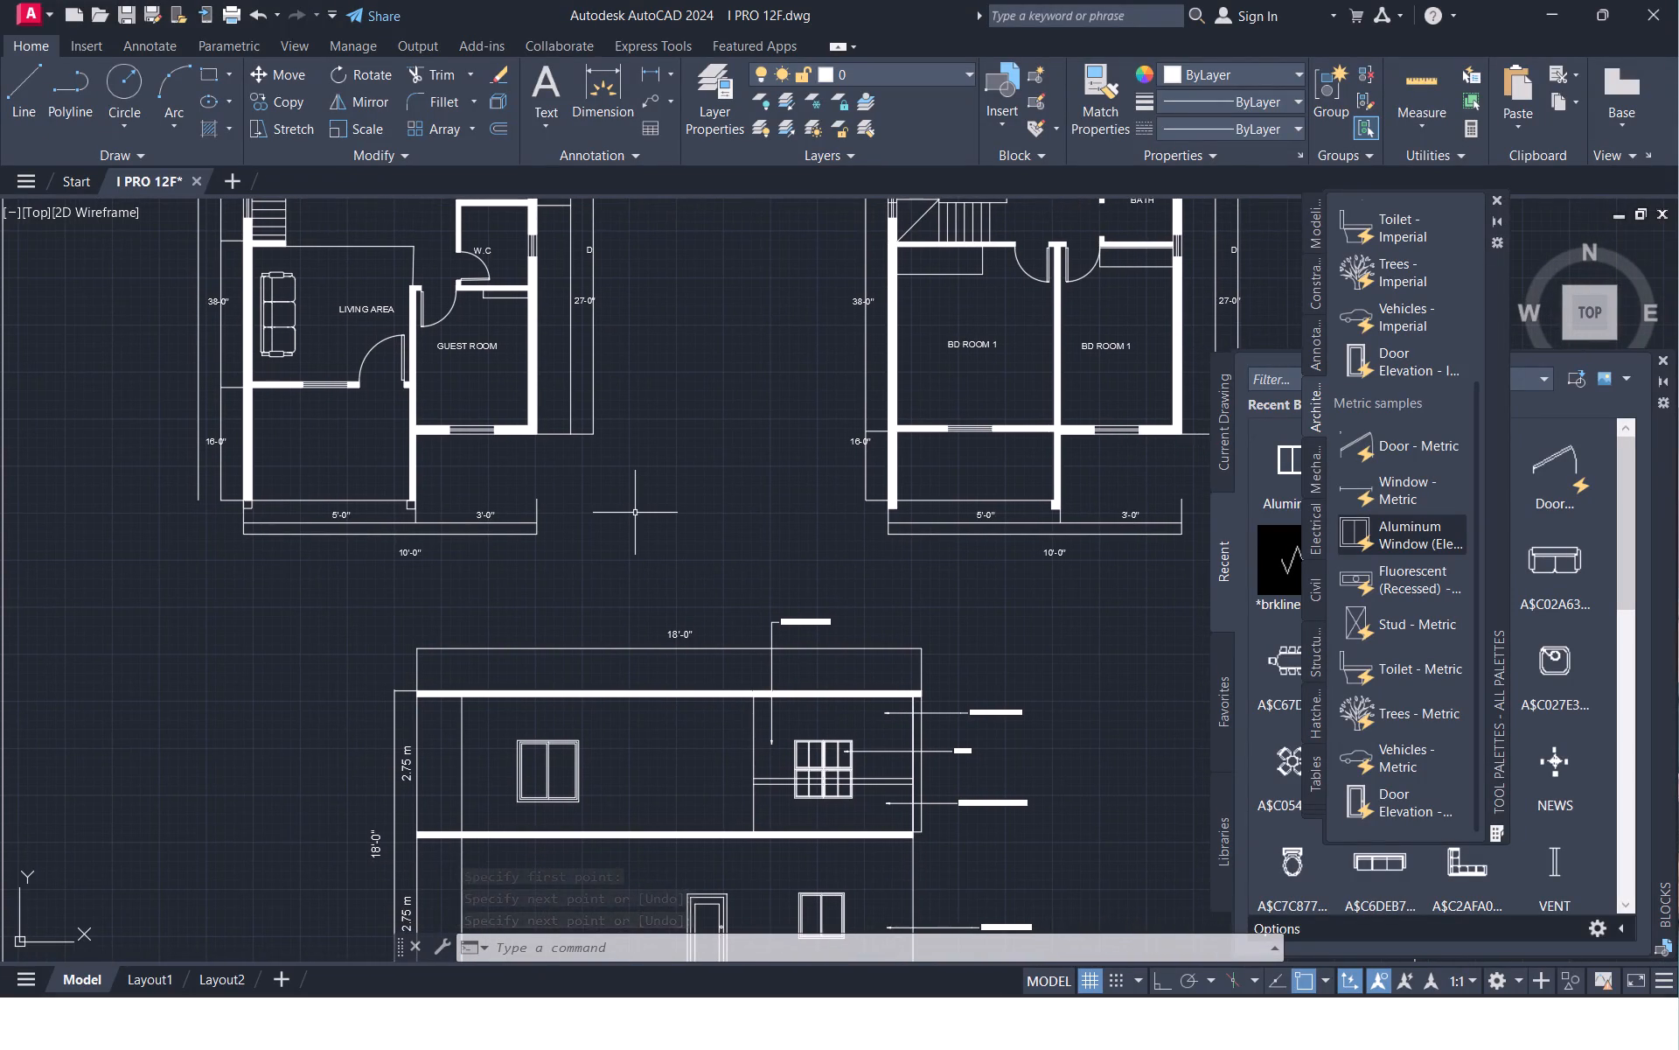
scroll(635, 513, down, 2)
middle_drag(630, 514, 581, 594)
scroll(477, 395, up, 3)
middle_drag(594, 400, 519, 360)
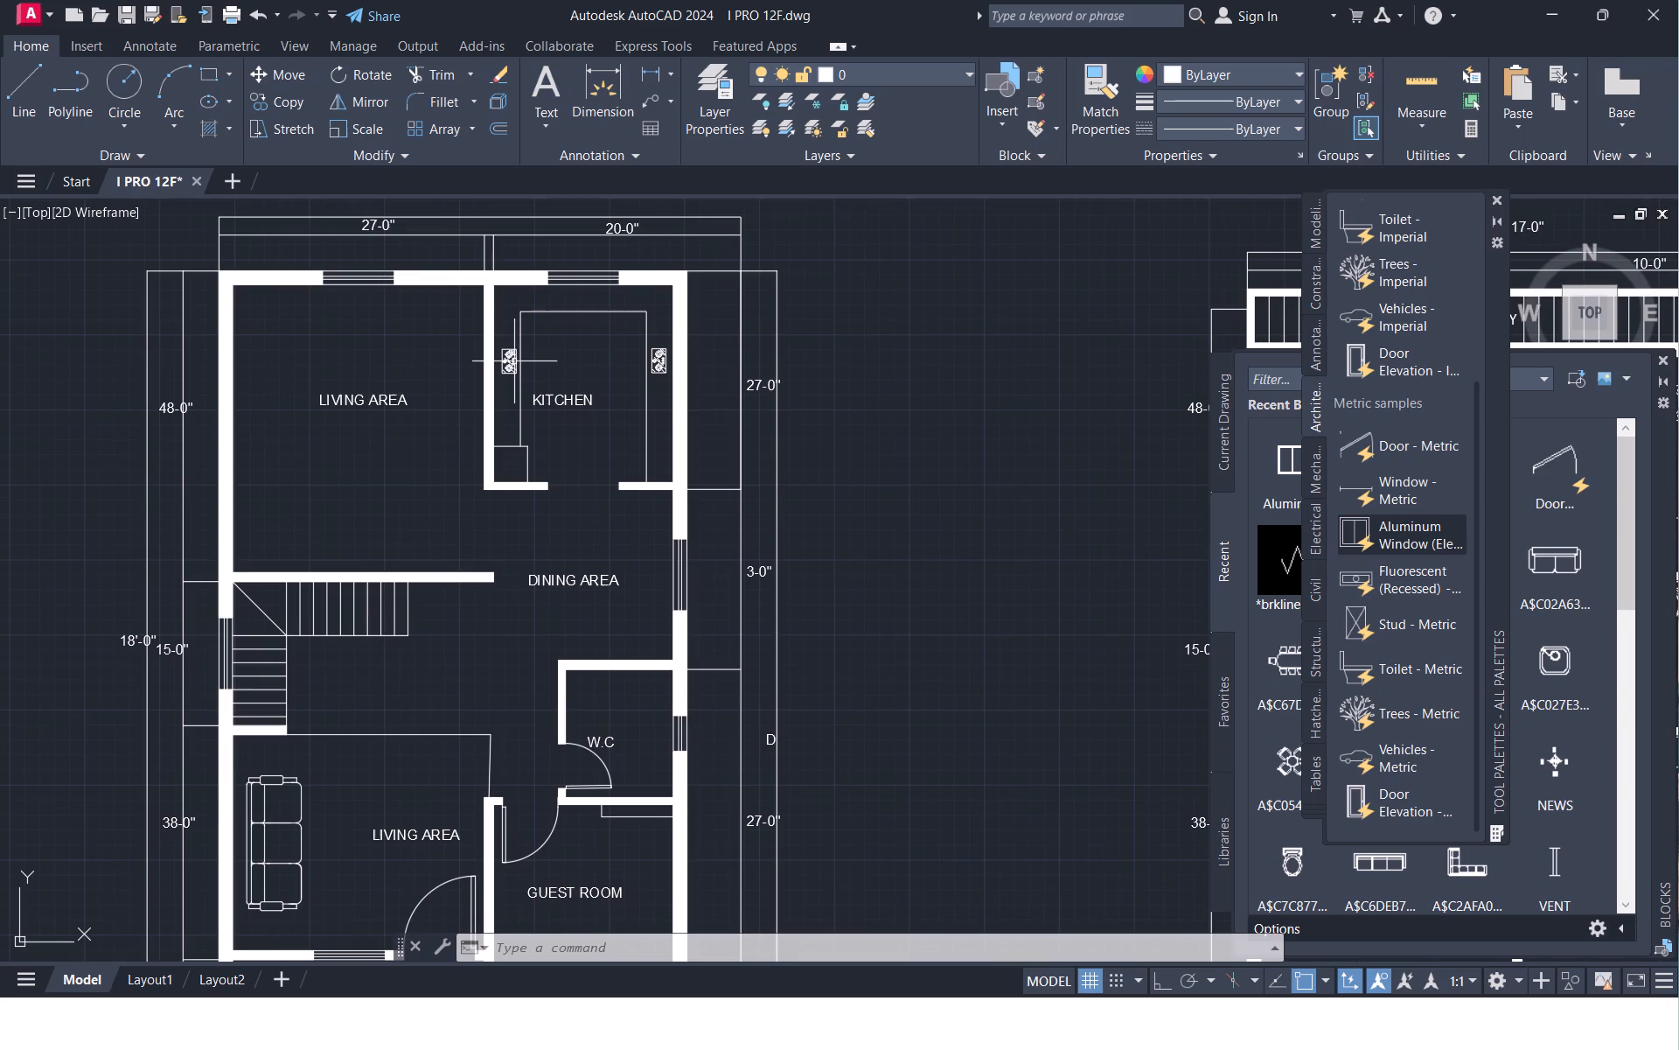
Save the drawing.
key(ctrl+s)
Close the Tool Palettes and Blocks palettes to clear the drawing area.
scroll(519, 377, down, 1)
middle_drag(536, 403, 511, 367)
middle_drag(545, 451, 498, 350)
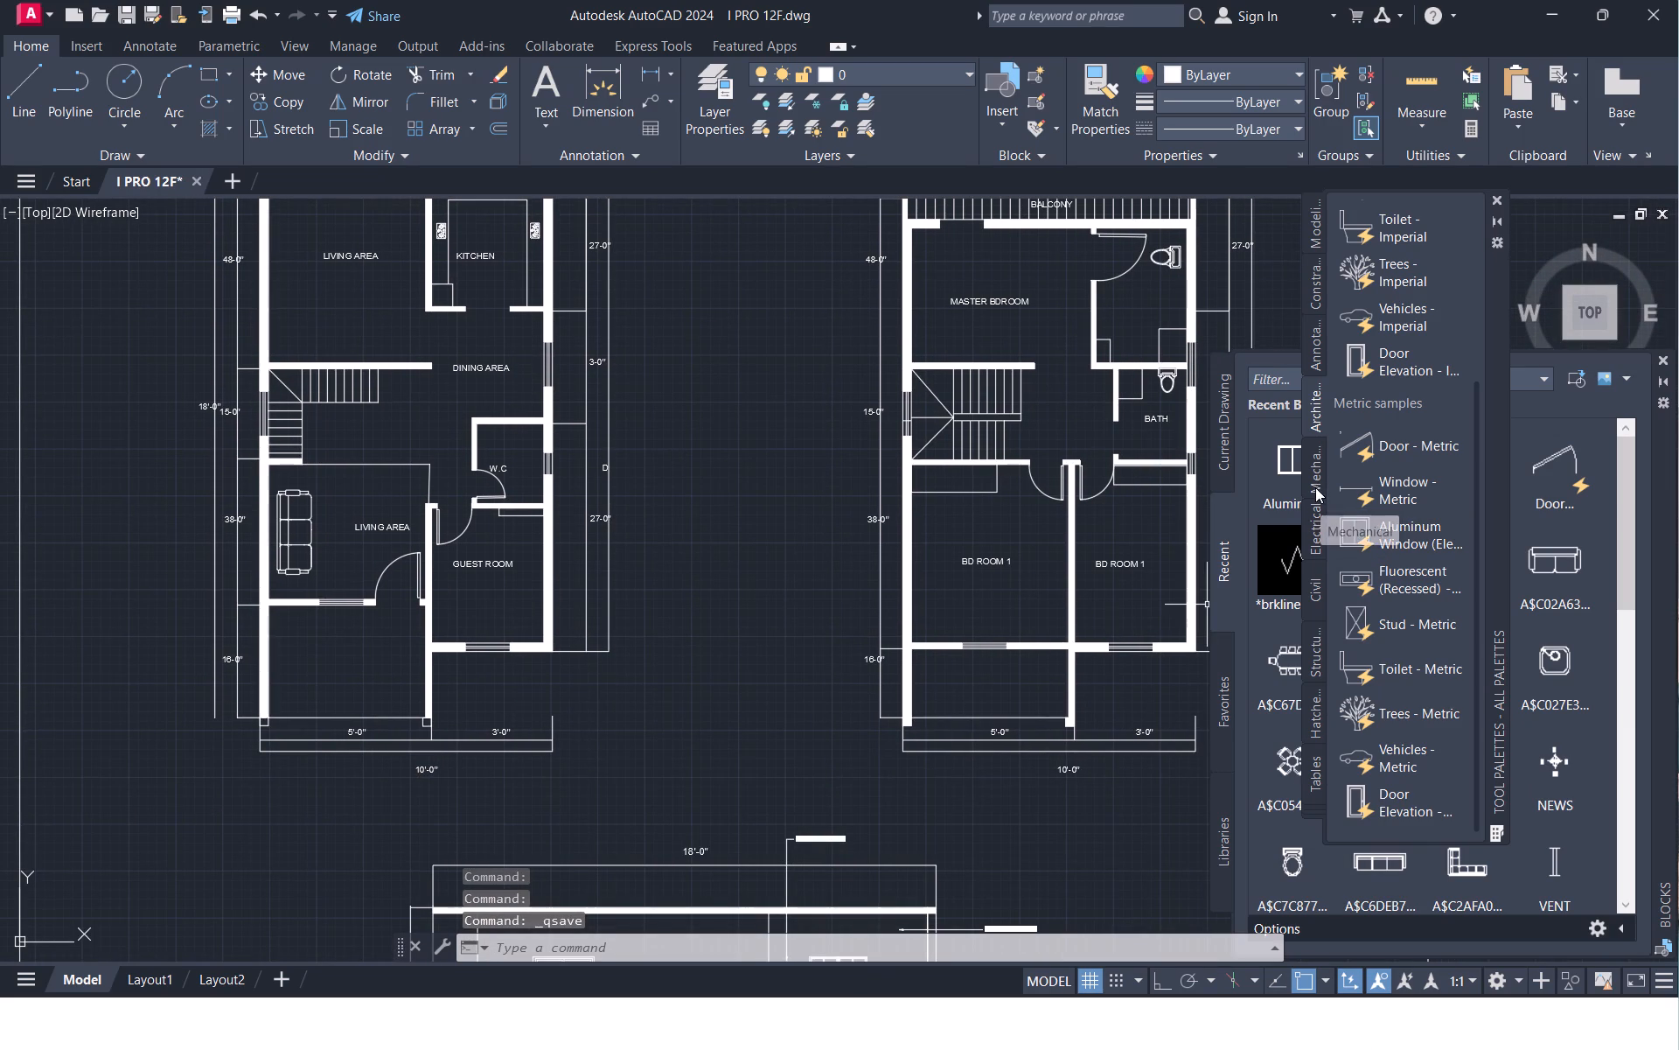
click(1497, 199)
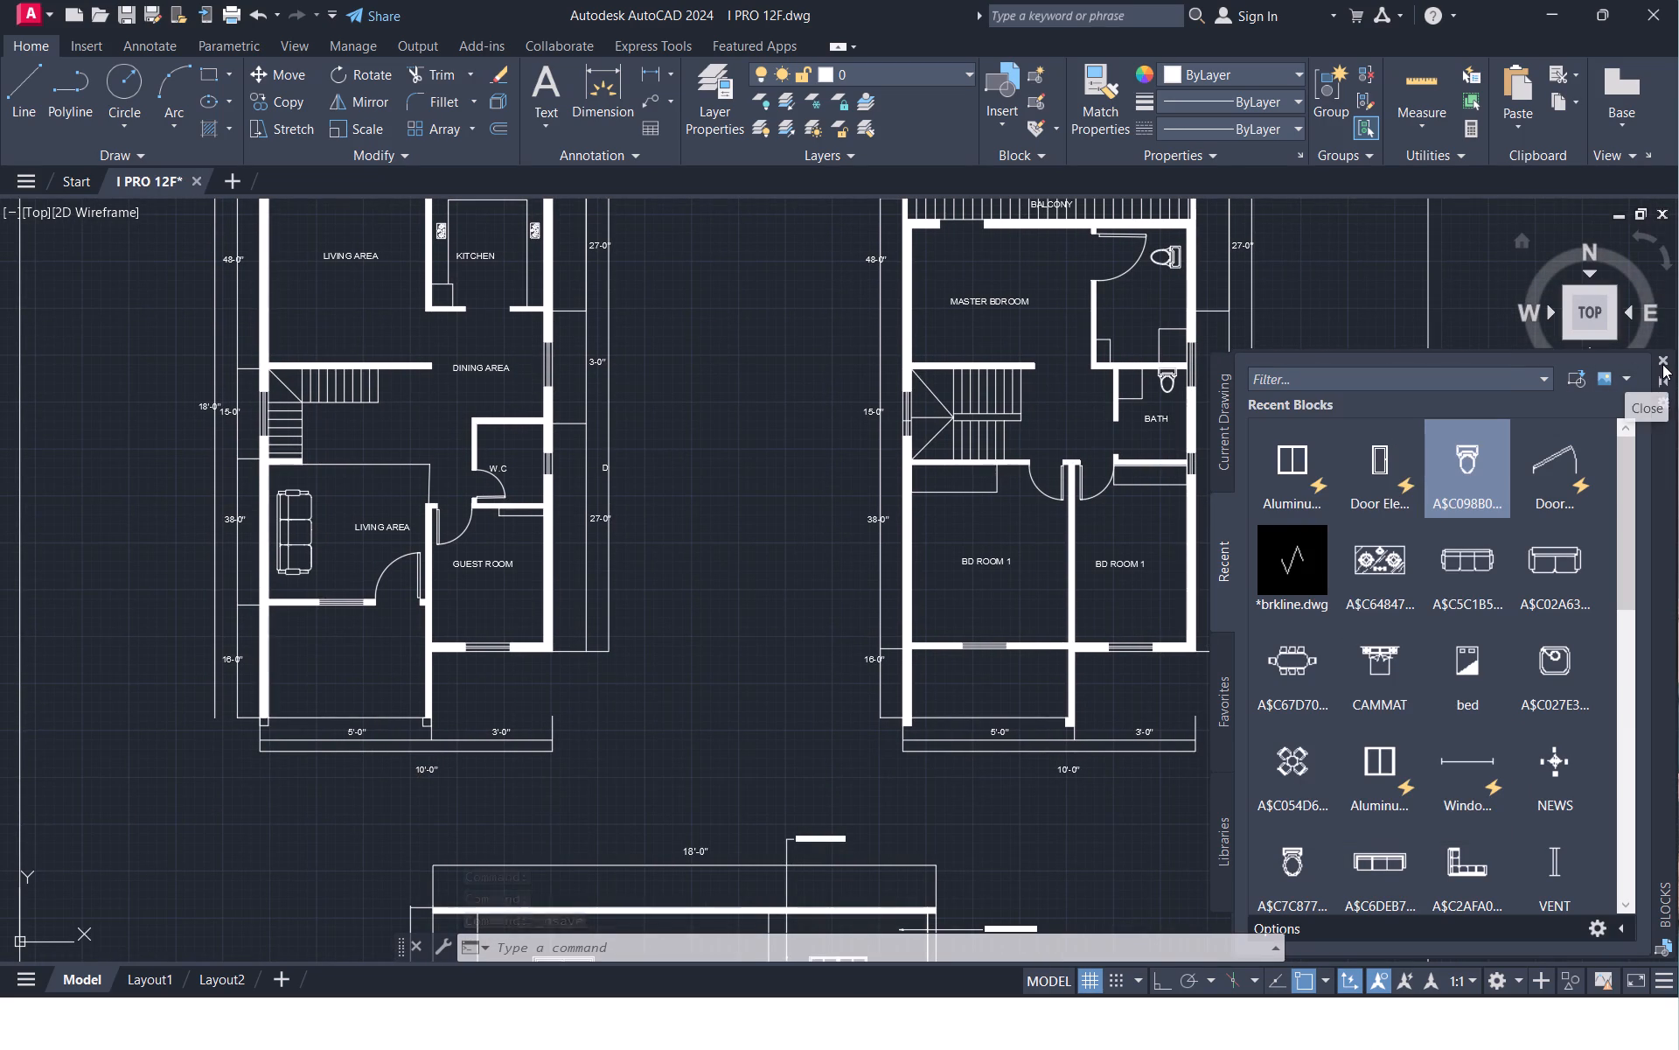
click(1663, 364)
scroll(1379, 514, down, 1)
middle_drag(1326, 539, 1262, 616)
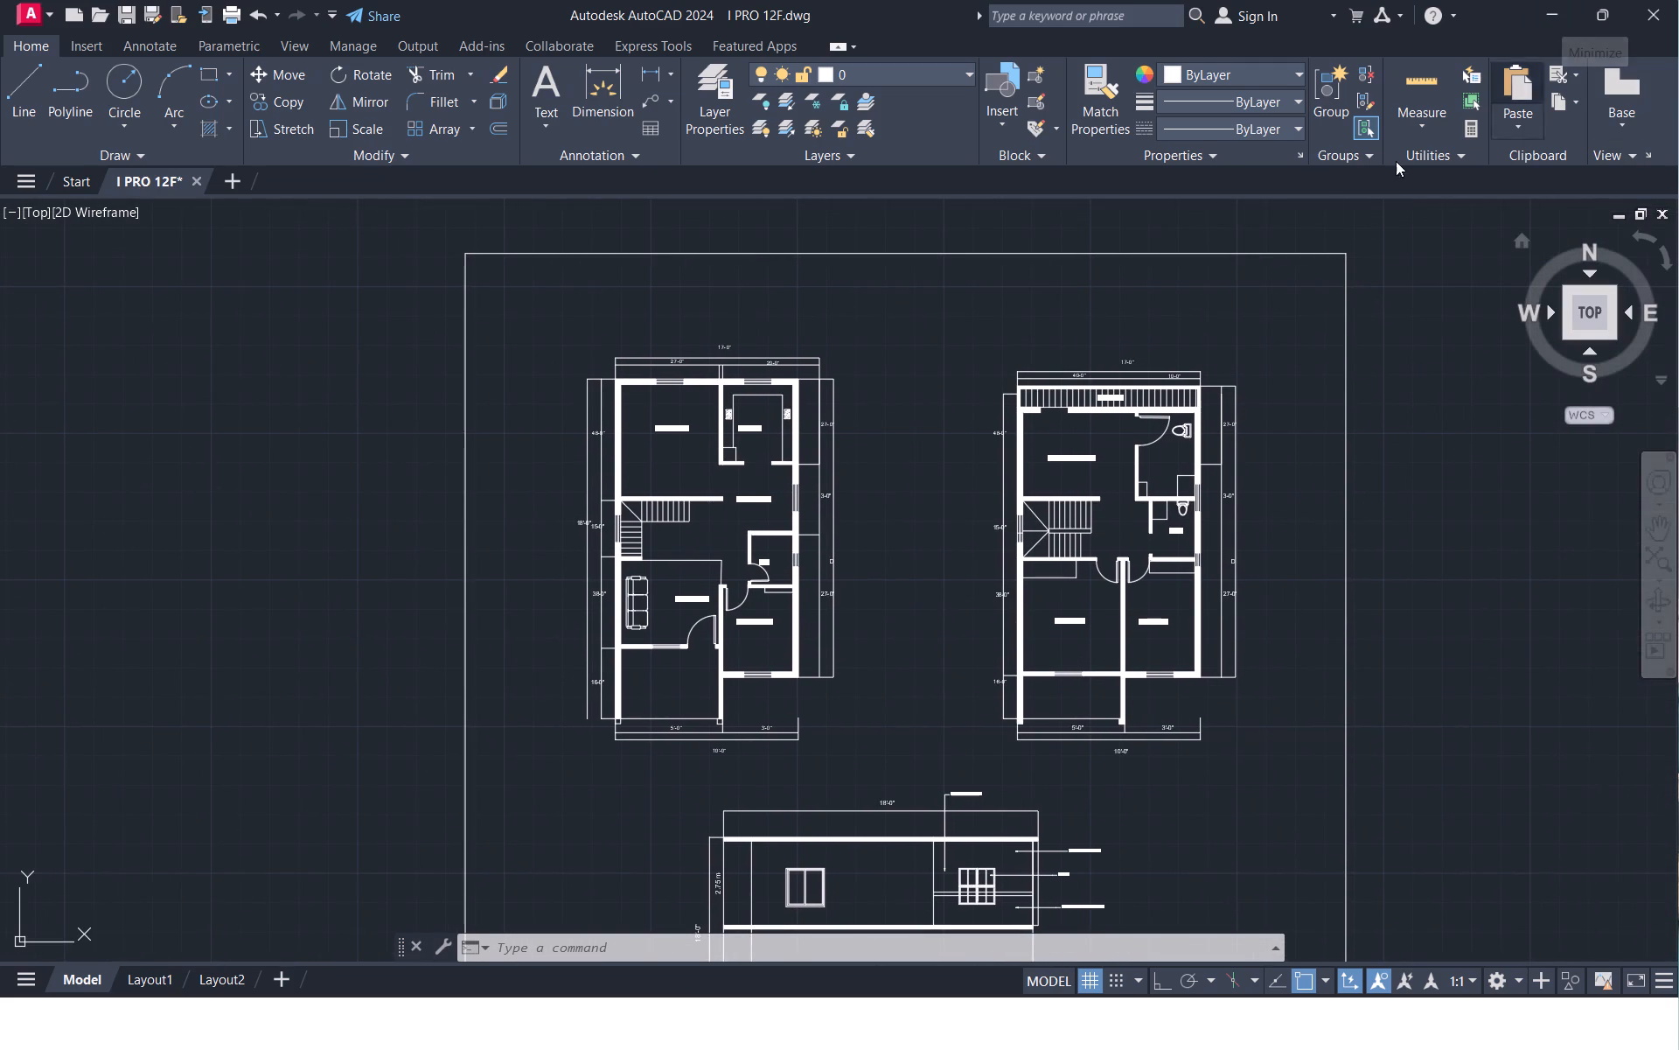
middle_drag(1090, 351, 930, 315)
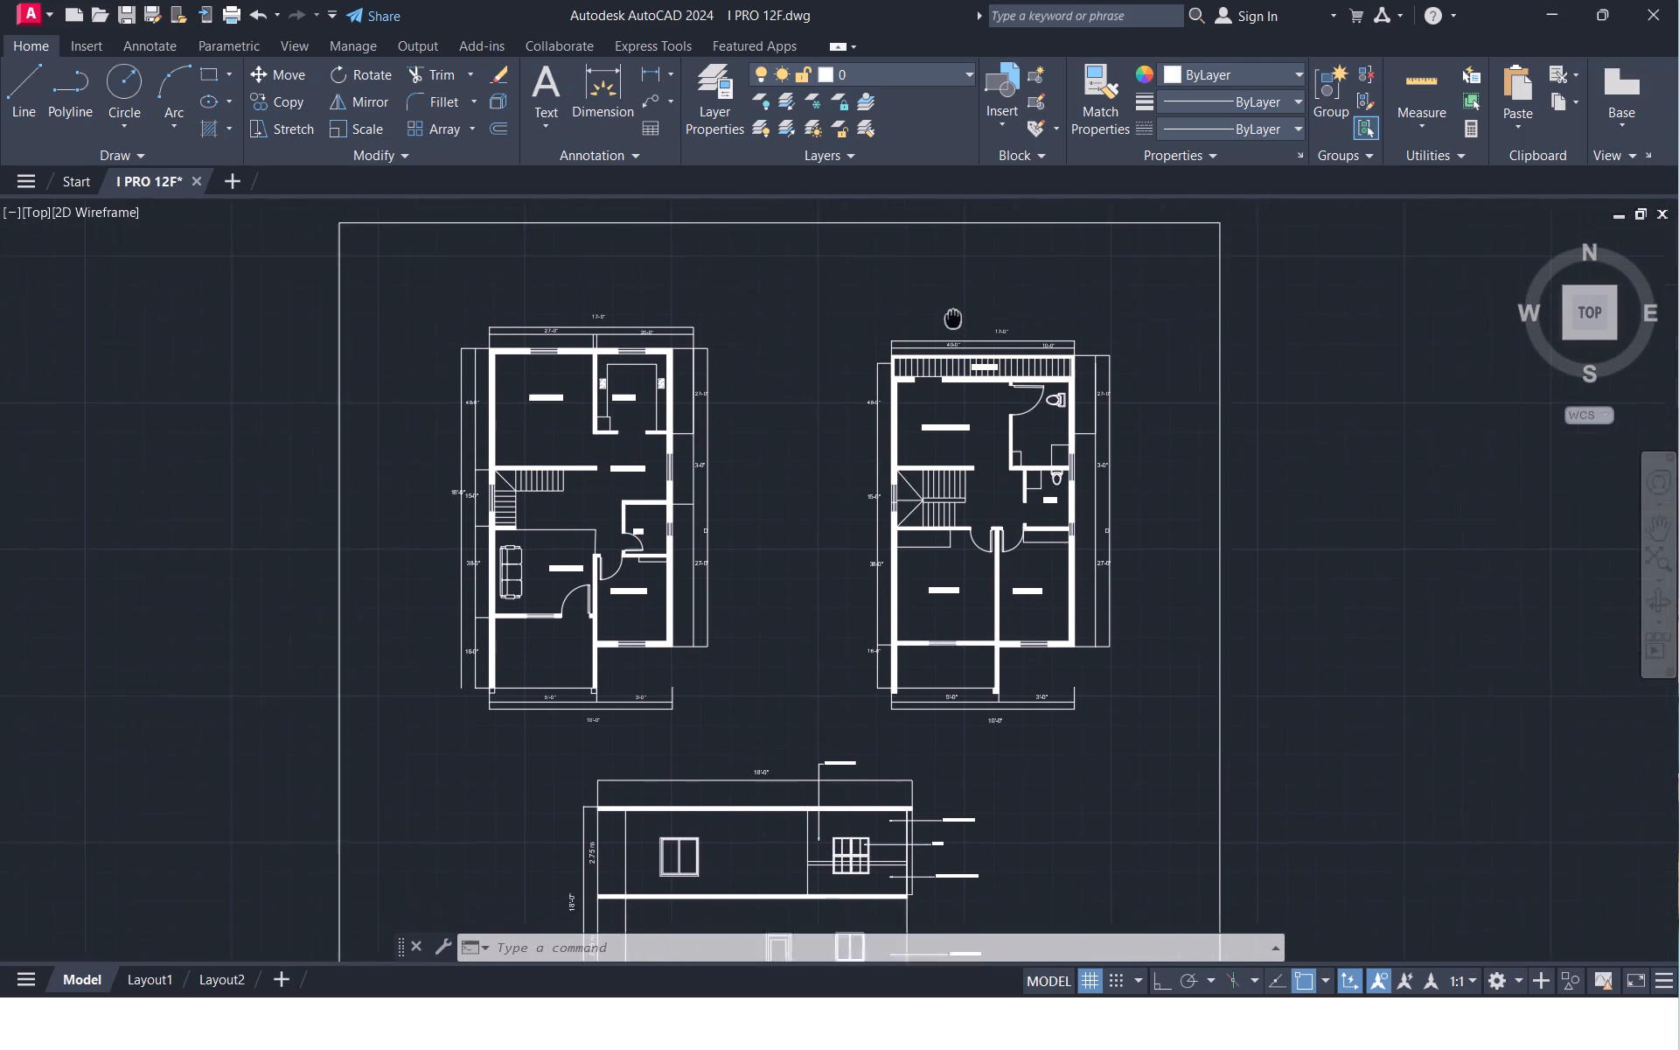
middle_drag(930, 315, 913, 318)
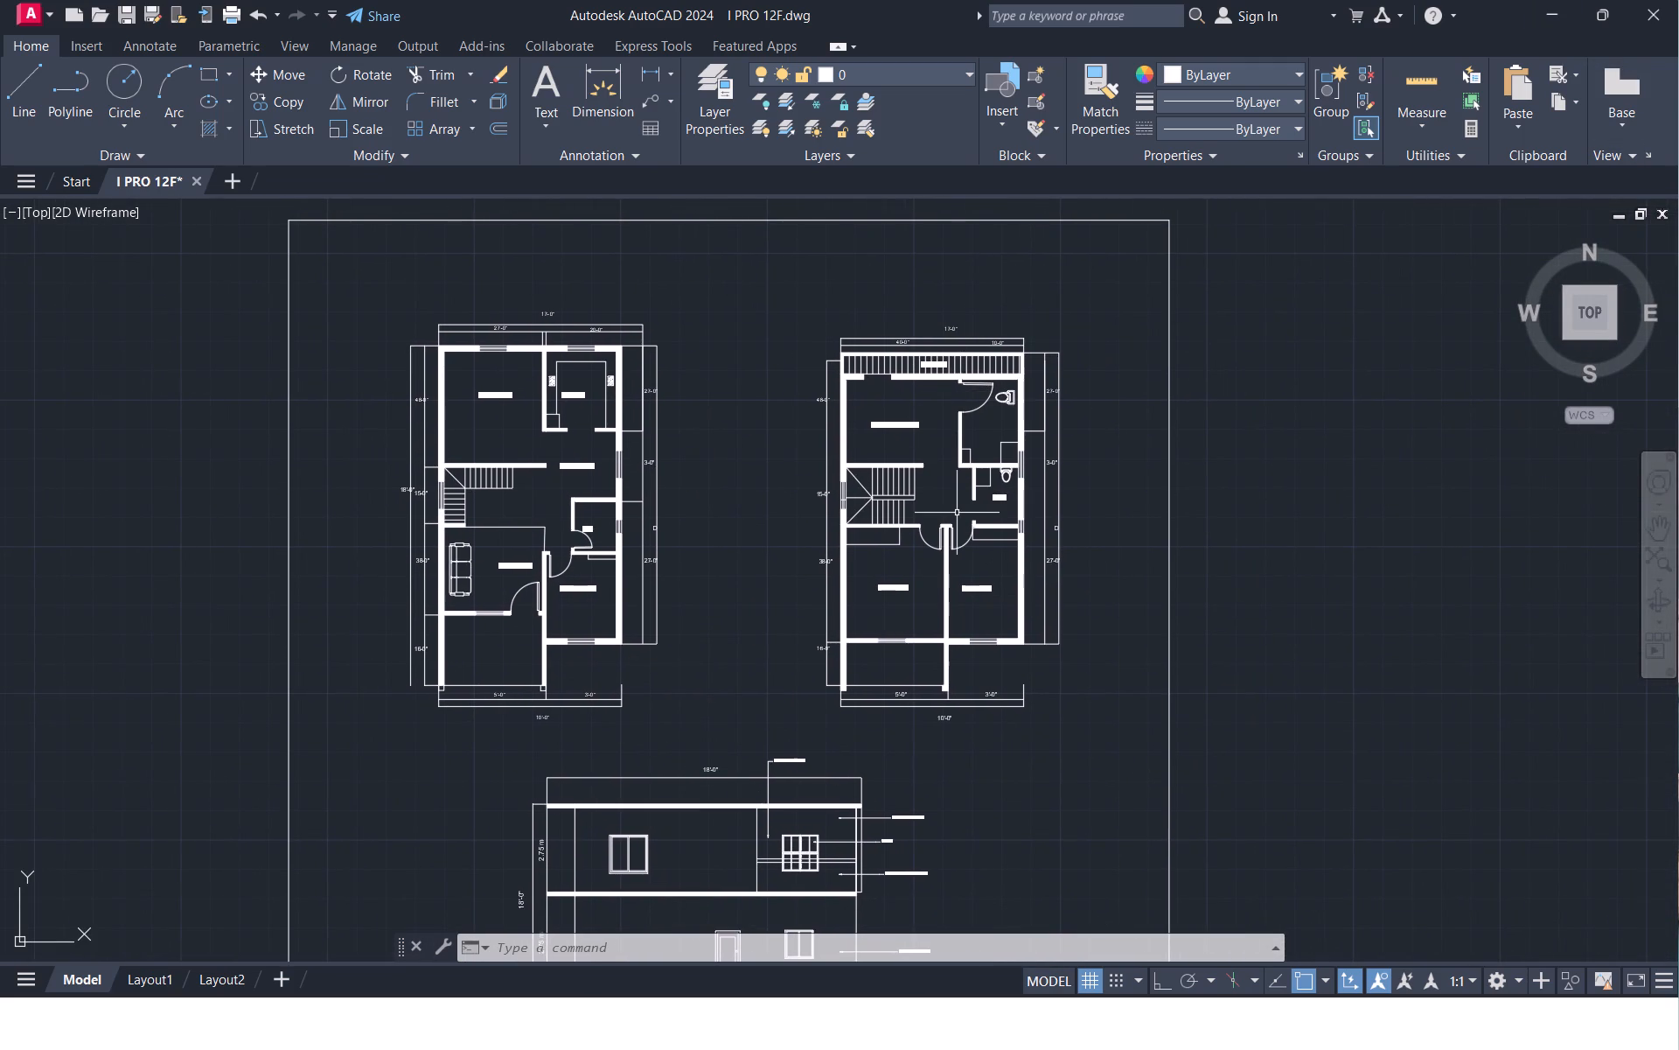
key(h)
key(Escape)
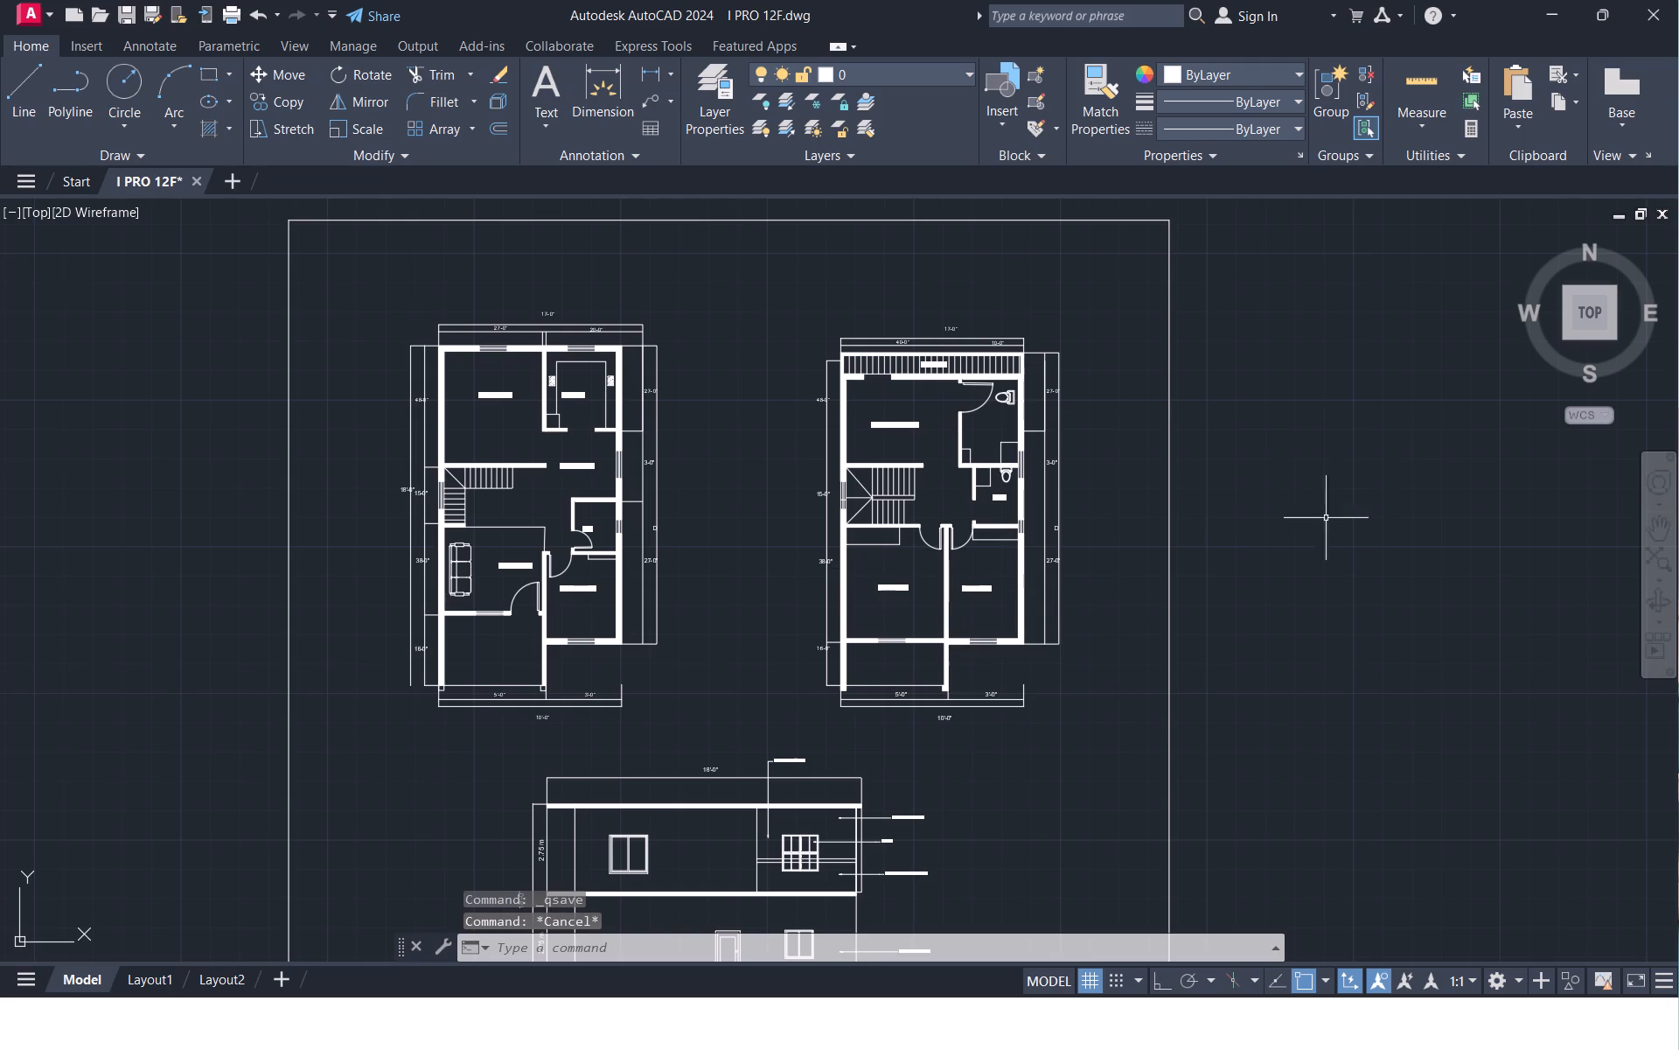
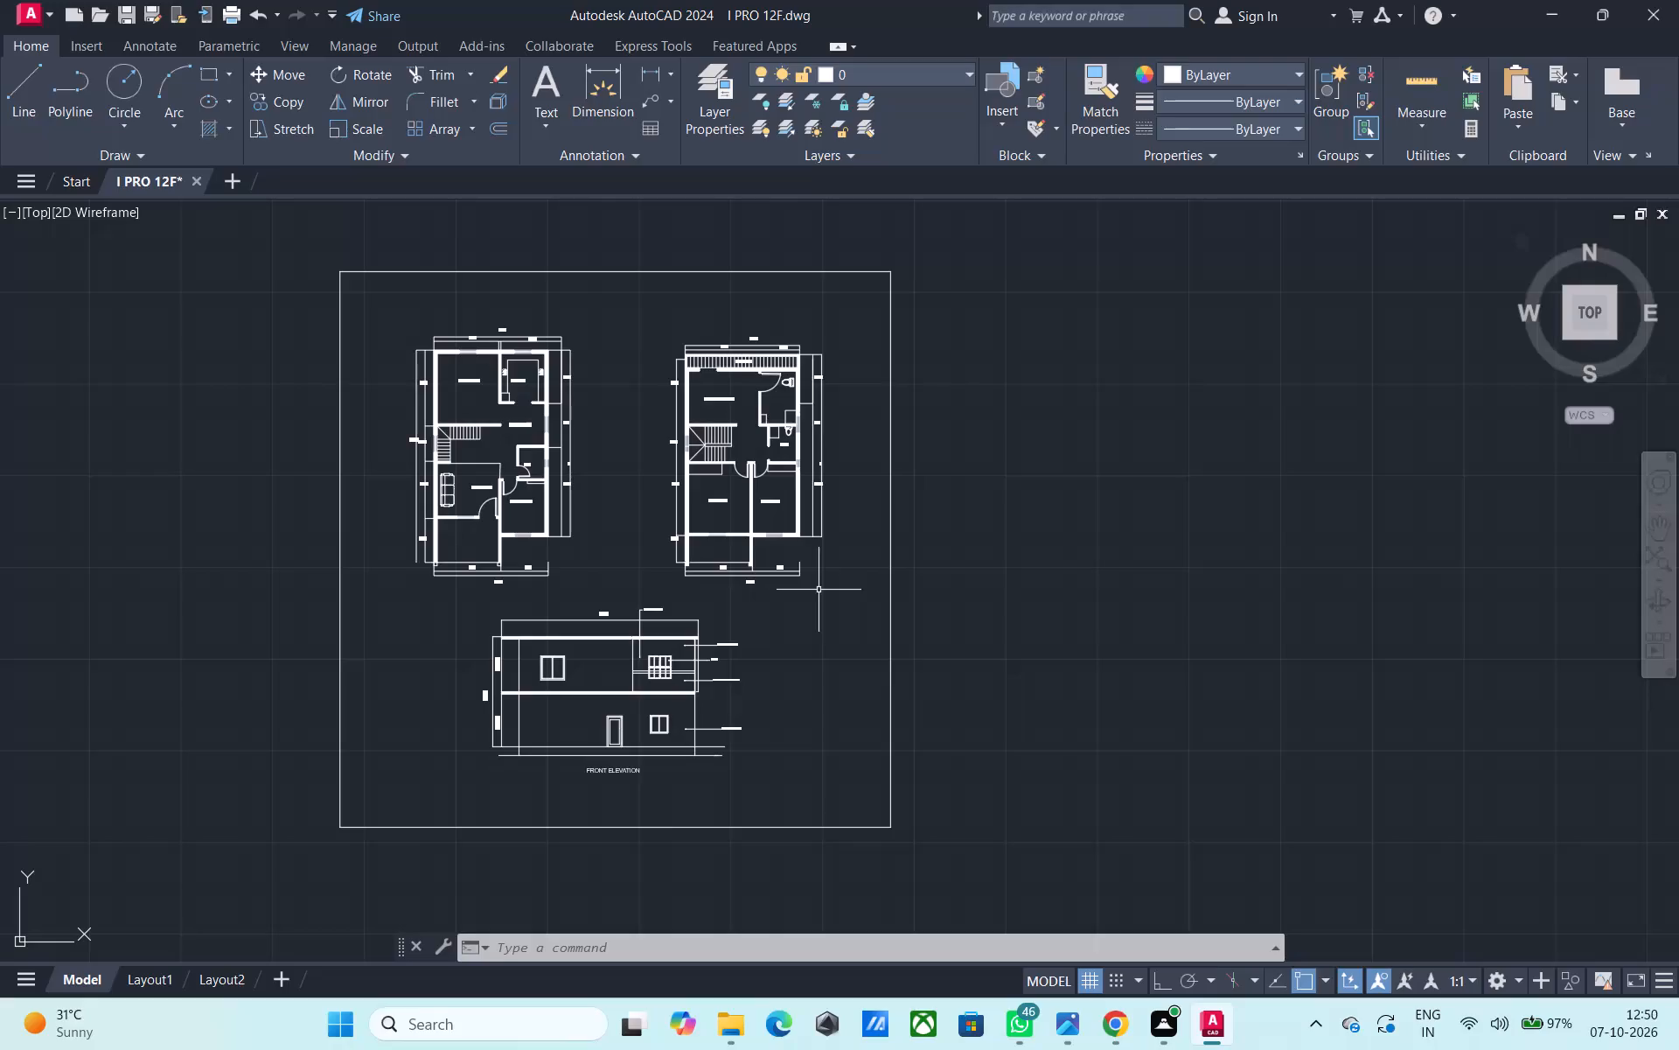
Draw a line extending the front elevation's lower ground line further out past the house's left edge.
scroll(602, 830, up, 2)
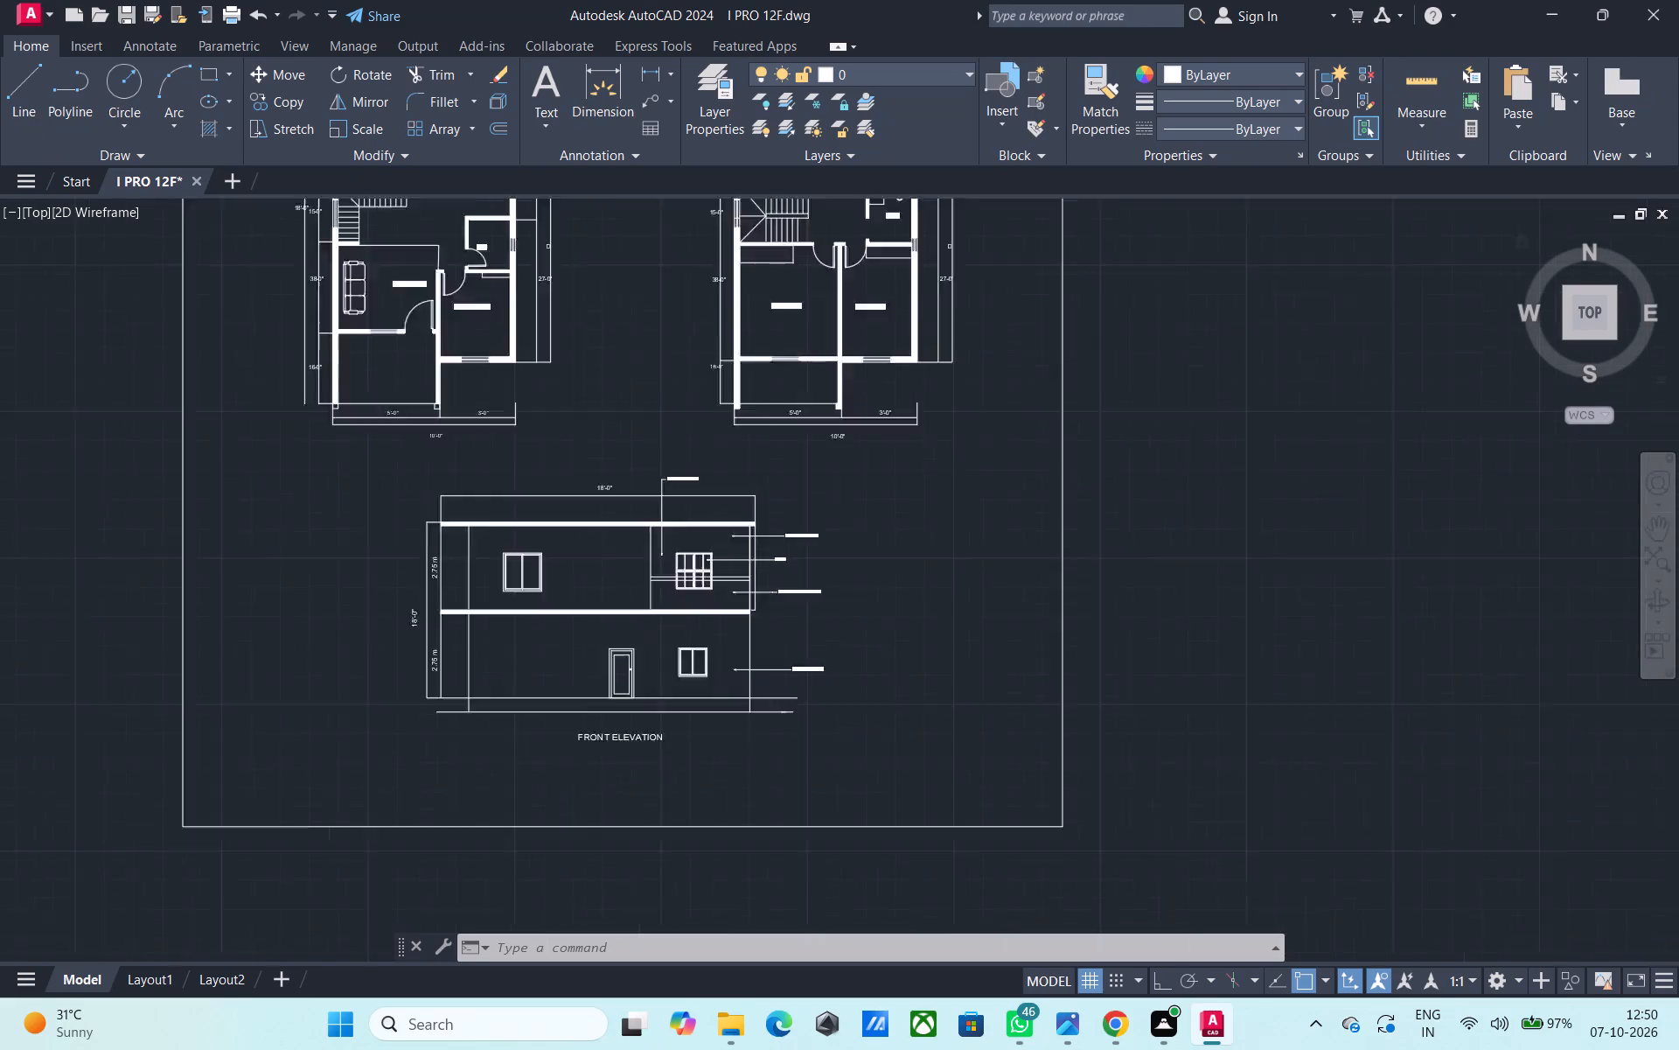
scroll(599, 828, up, 1)
middle_drag(640, 737, 628, 787)
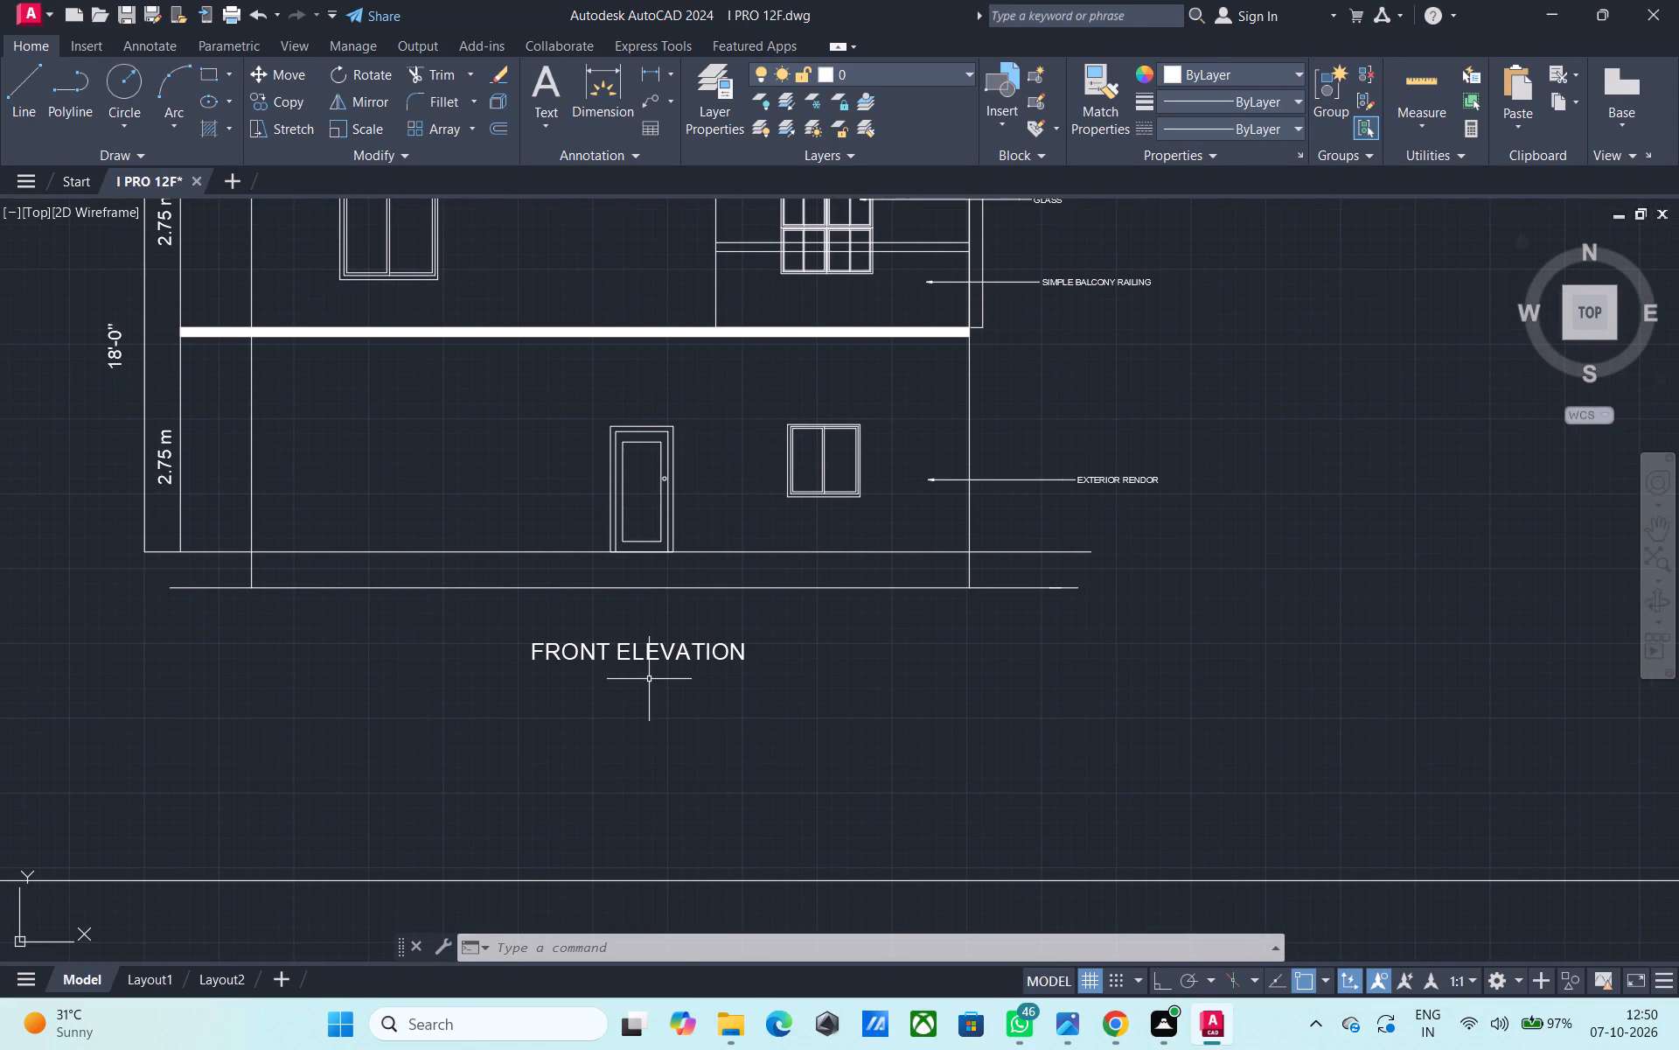
scroll(634, 679, down, 1)
middle_drag(633, 680, 619, 733)
text(l)
key(space)
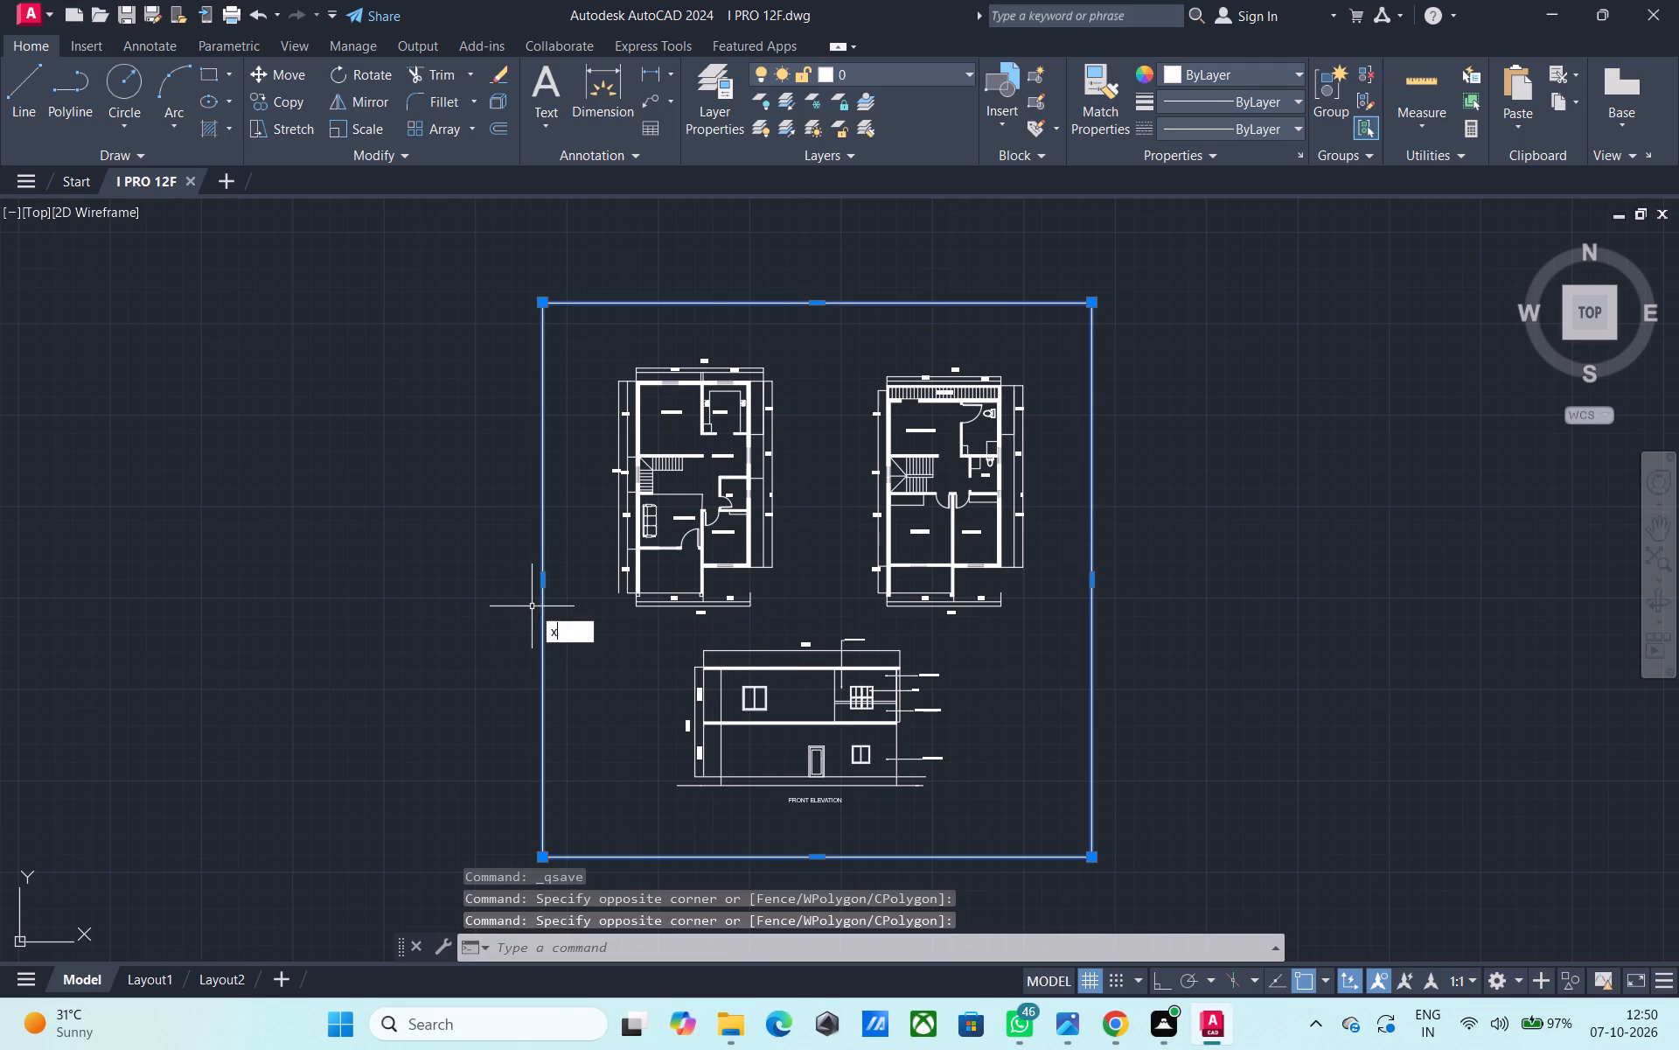
Explode the rectangular sheet border into separate lines.
key(space)
Offset the sheet border's left edge 10' outward.
text(o)
key(space)
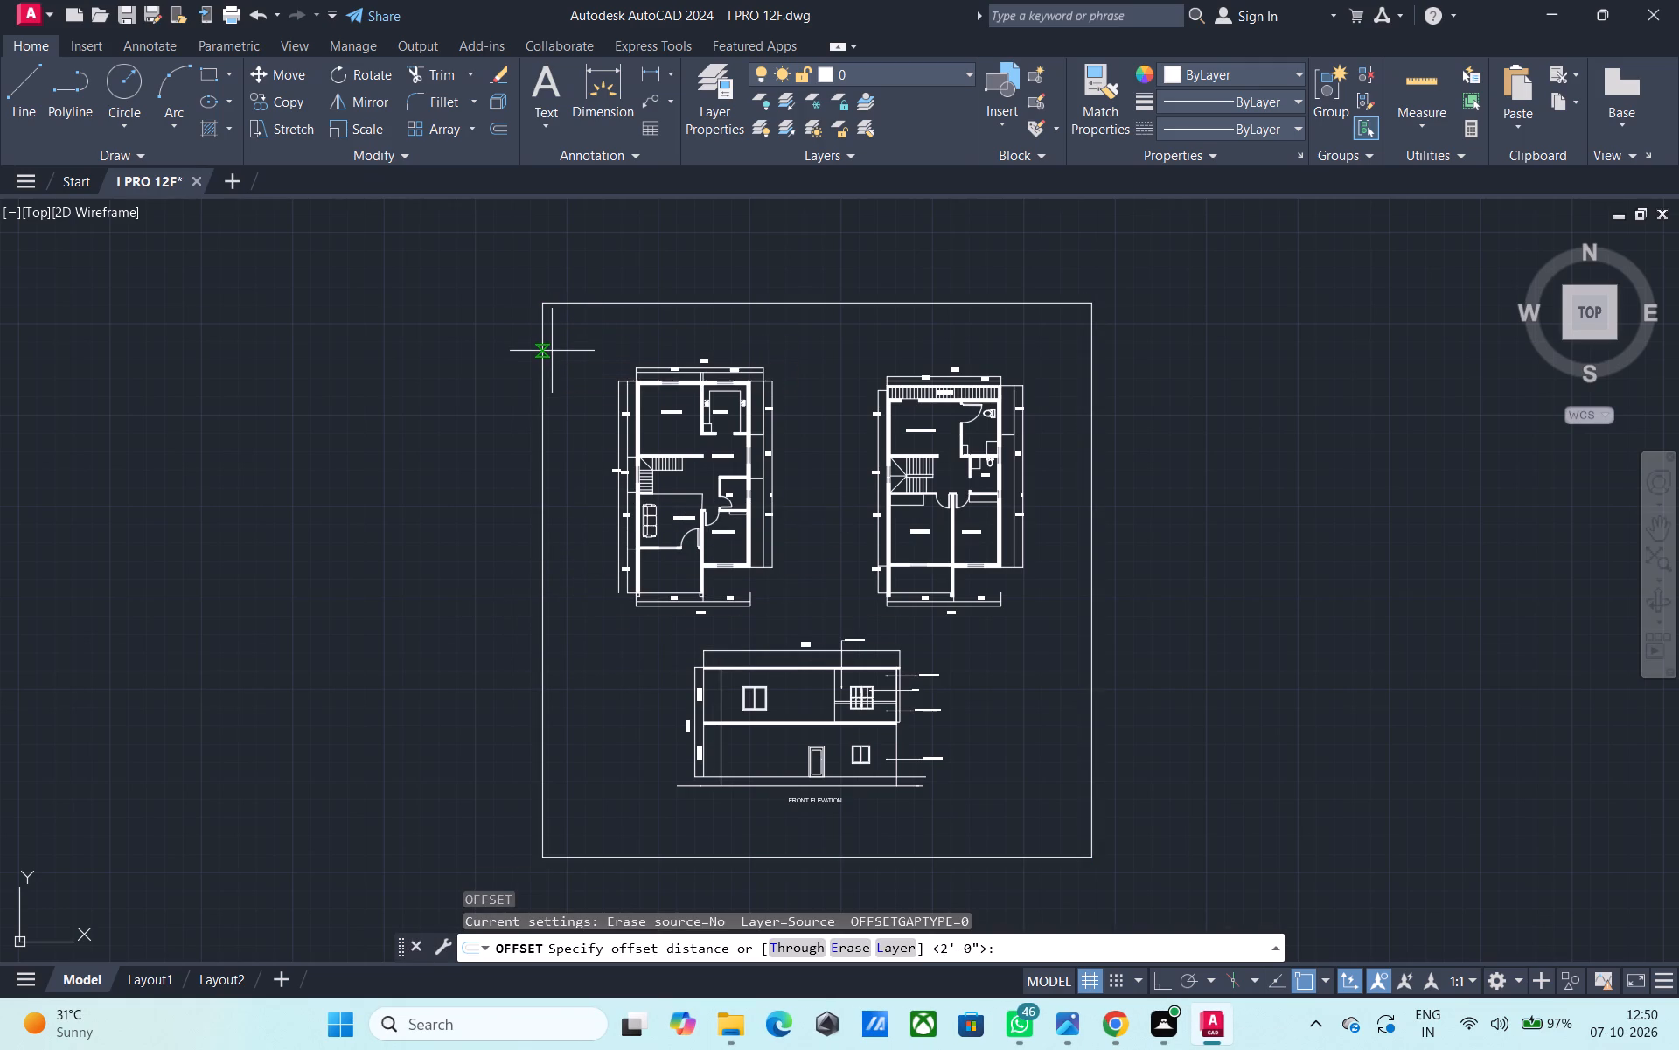
key(2)
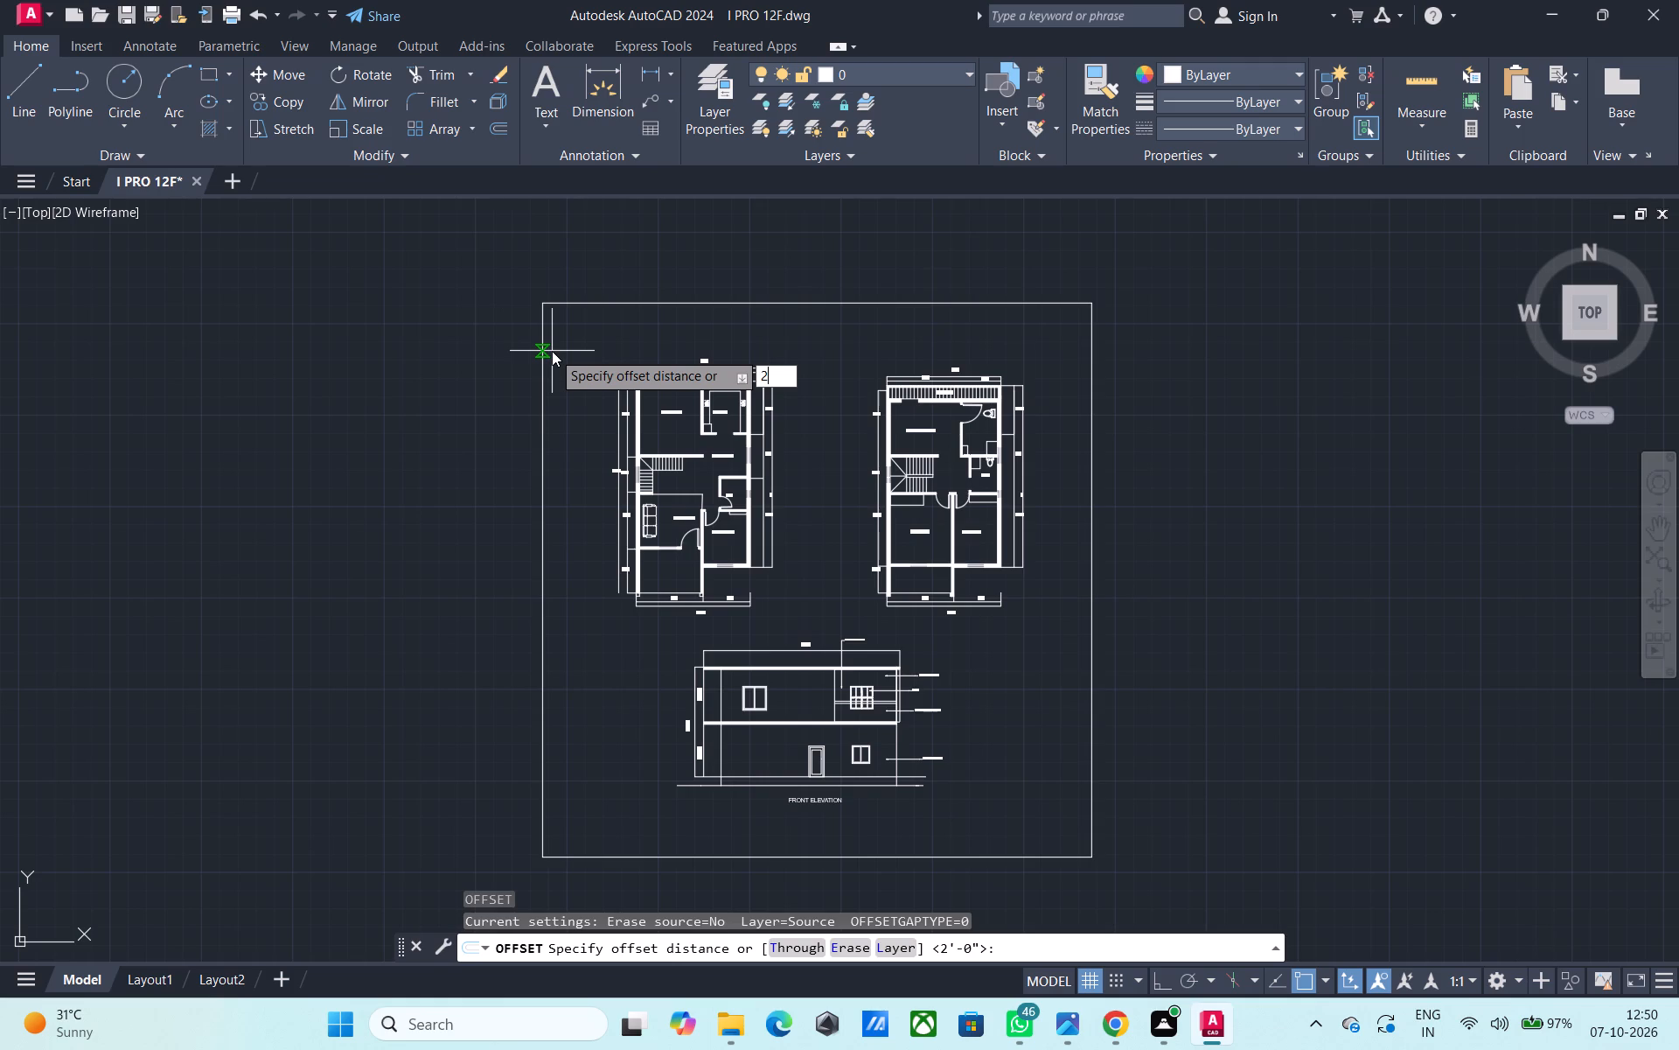
key(BackSpace)
text(6')
key(Return)
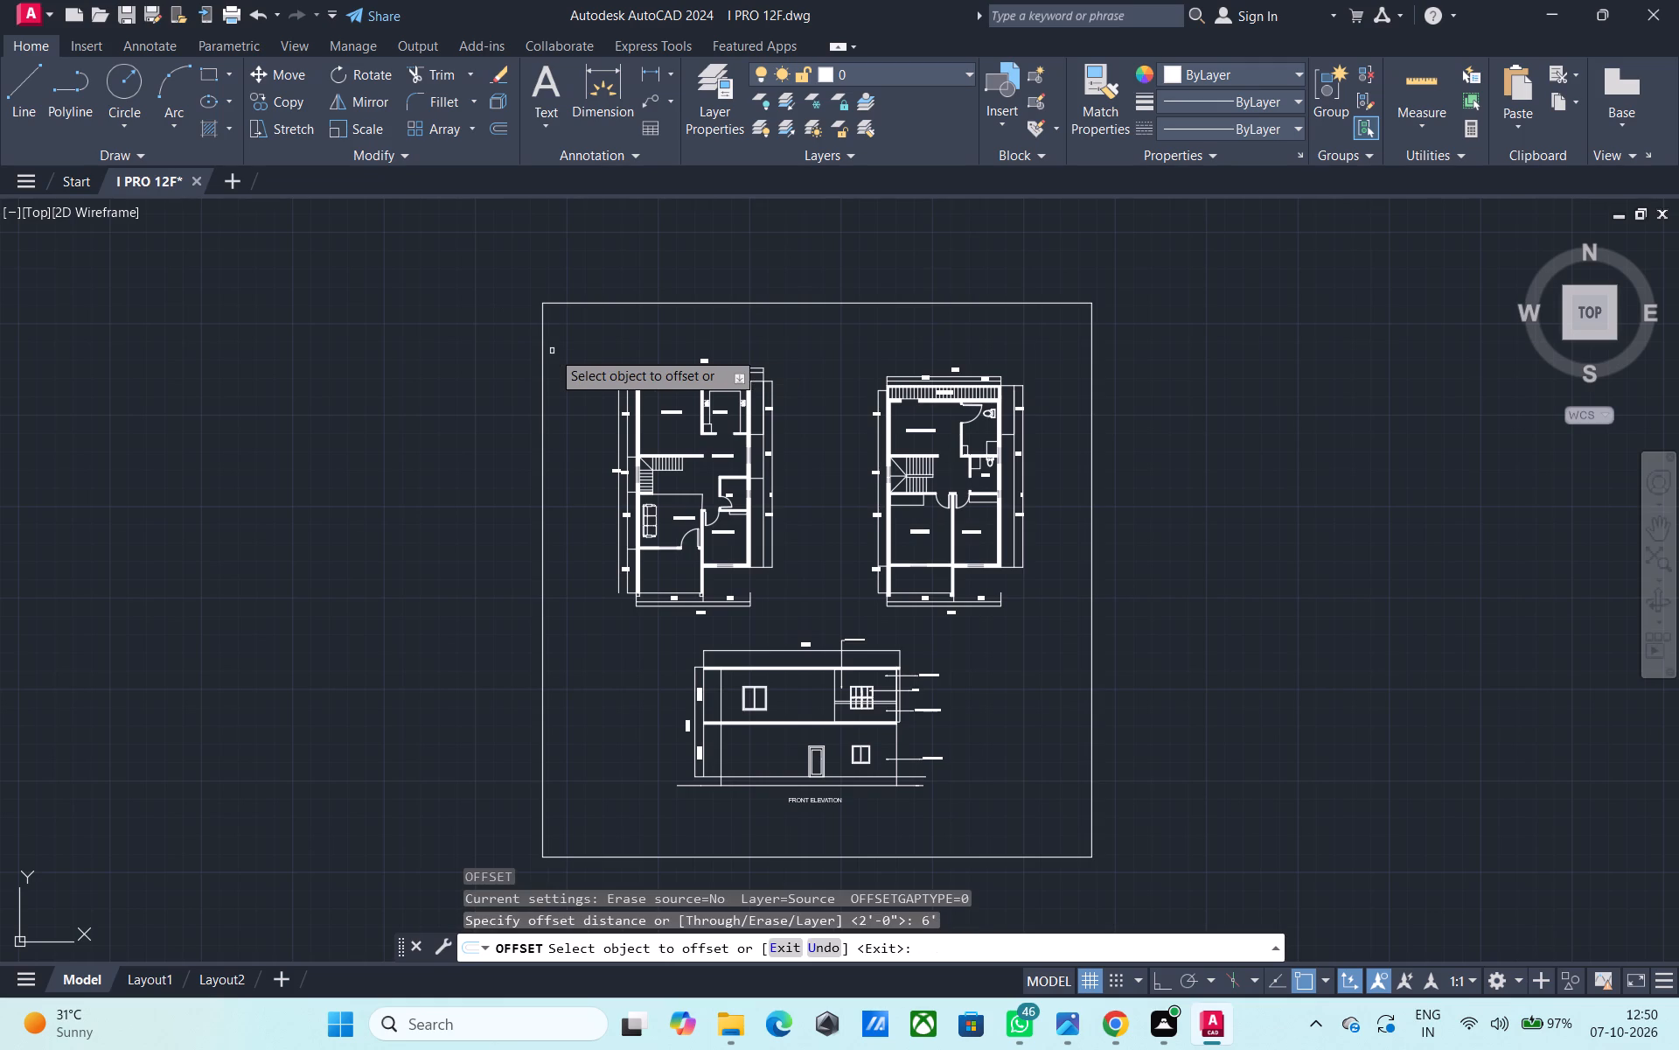
click(543, 327)
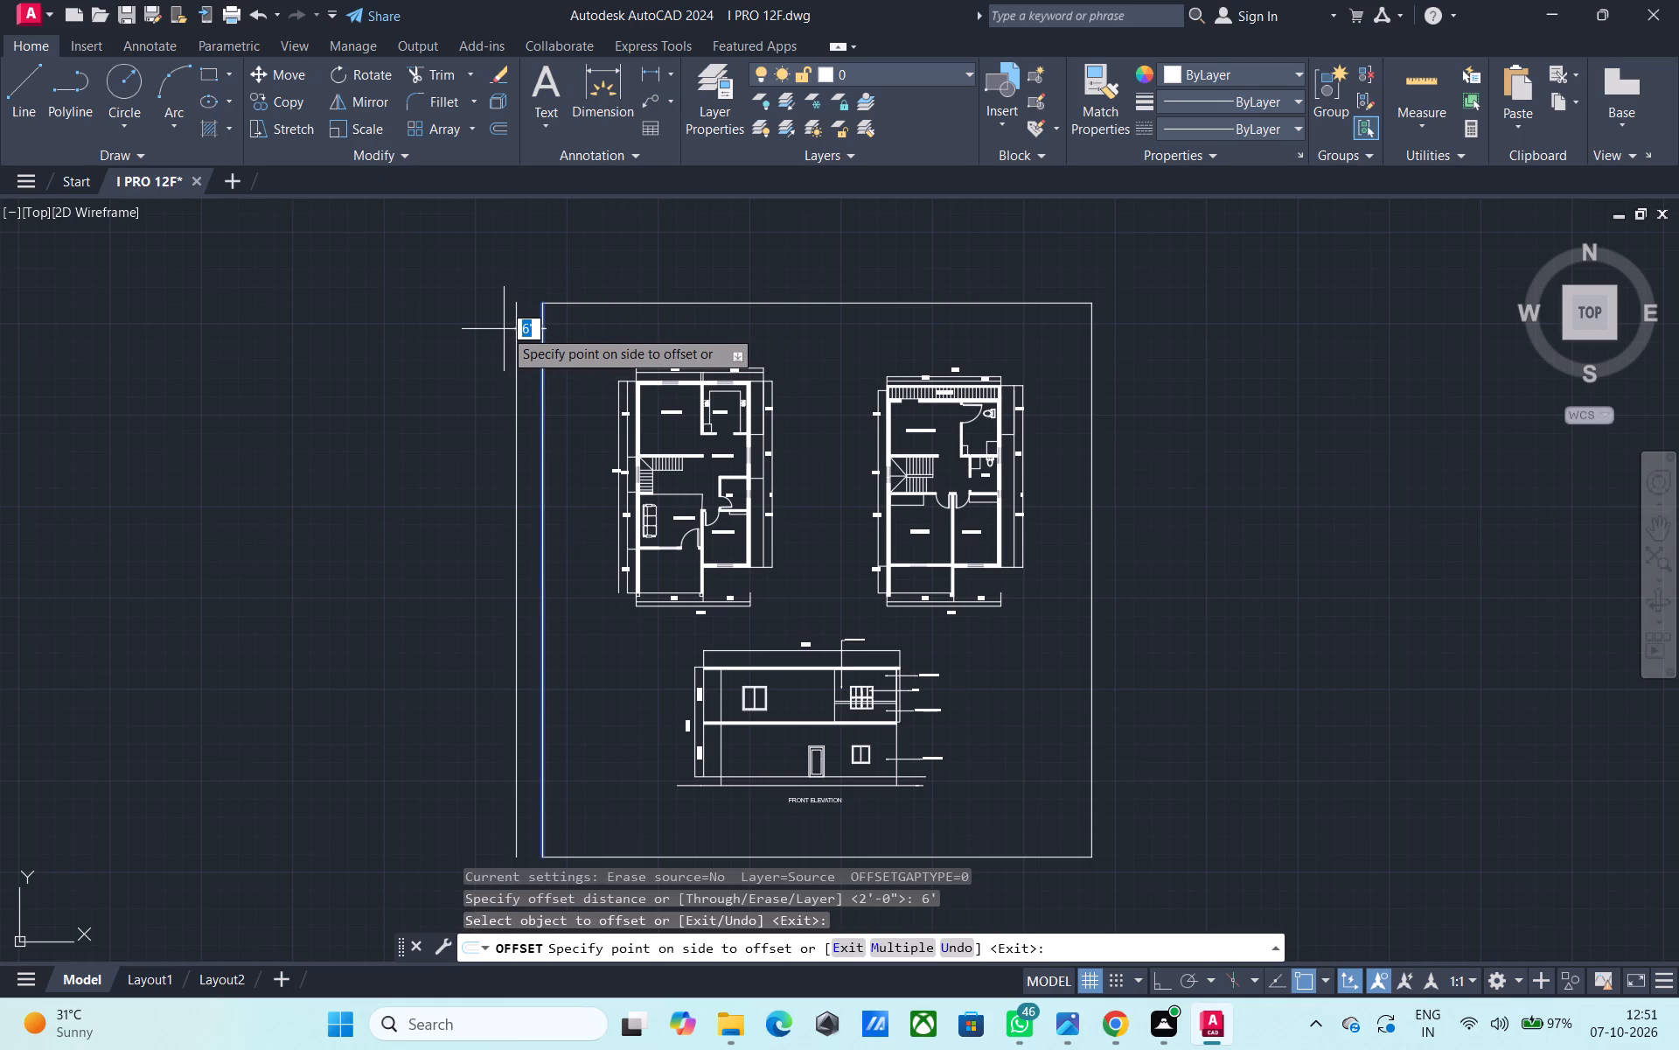
text(10')
key(Return)
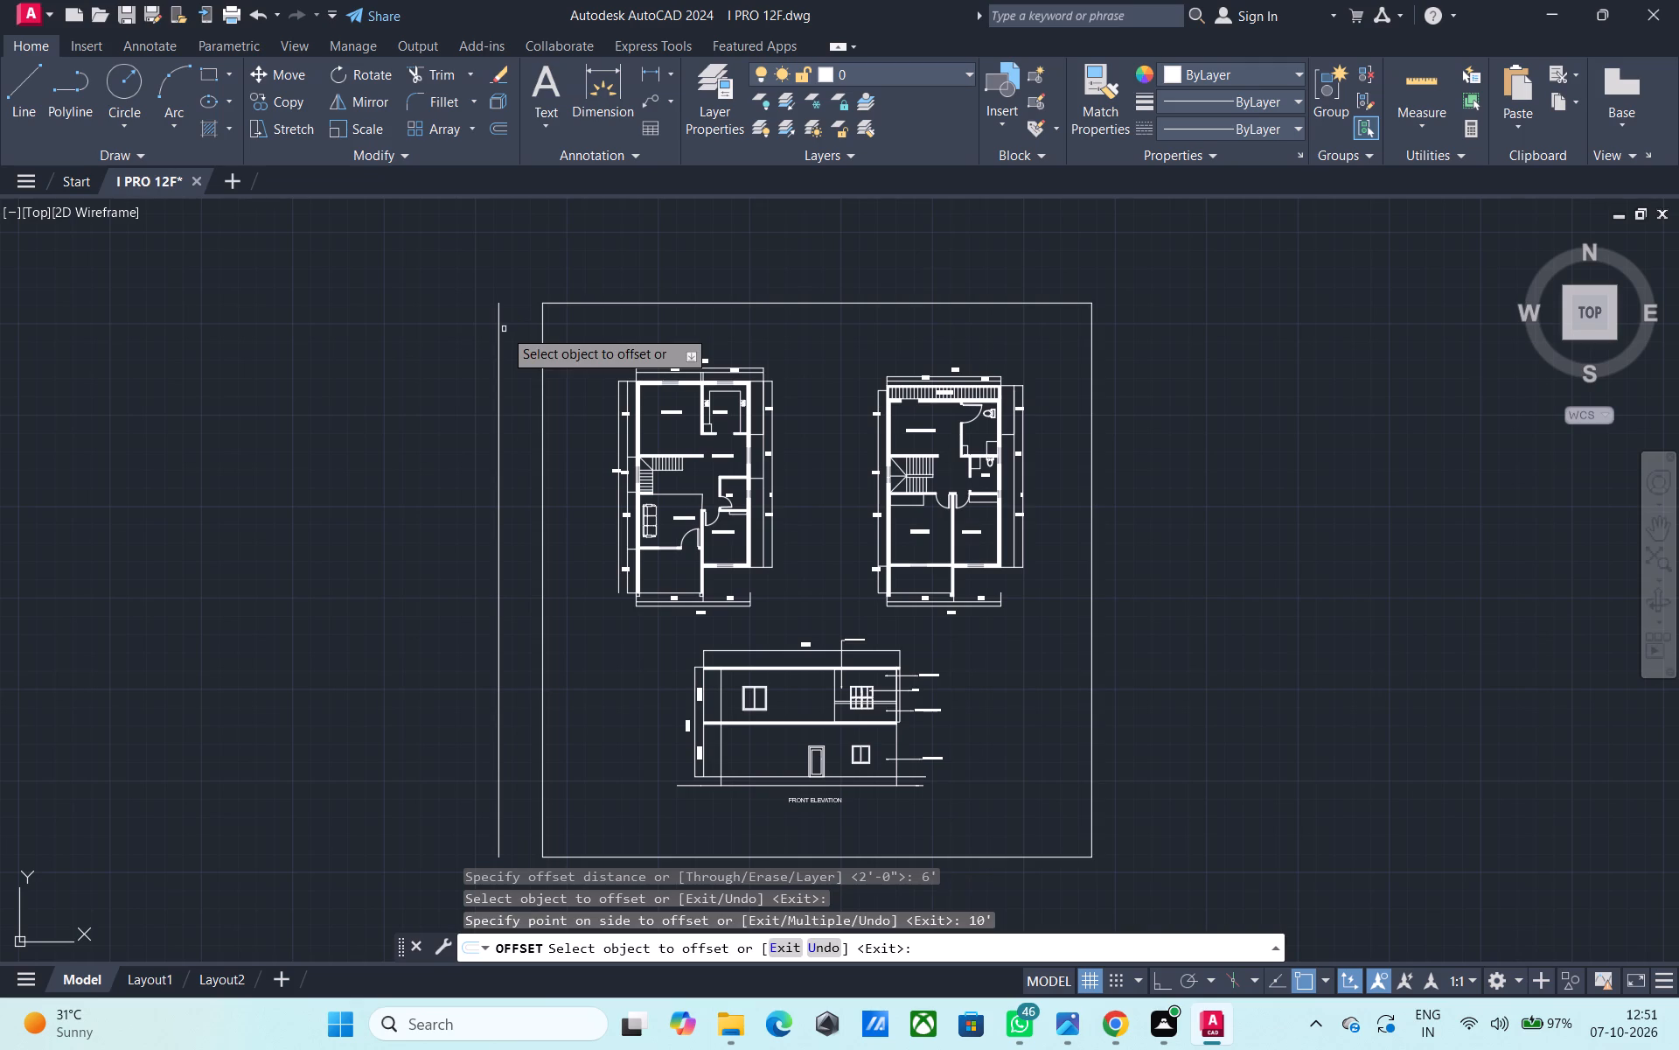
key(Escape)
Close the strip beside the sheet border by drawing lines joining the offset line's top and bottom ends to the border corners.
text(l)
key(space)
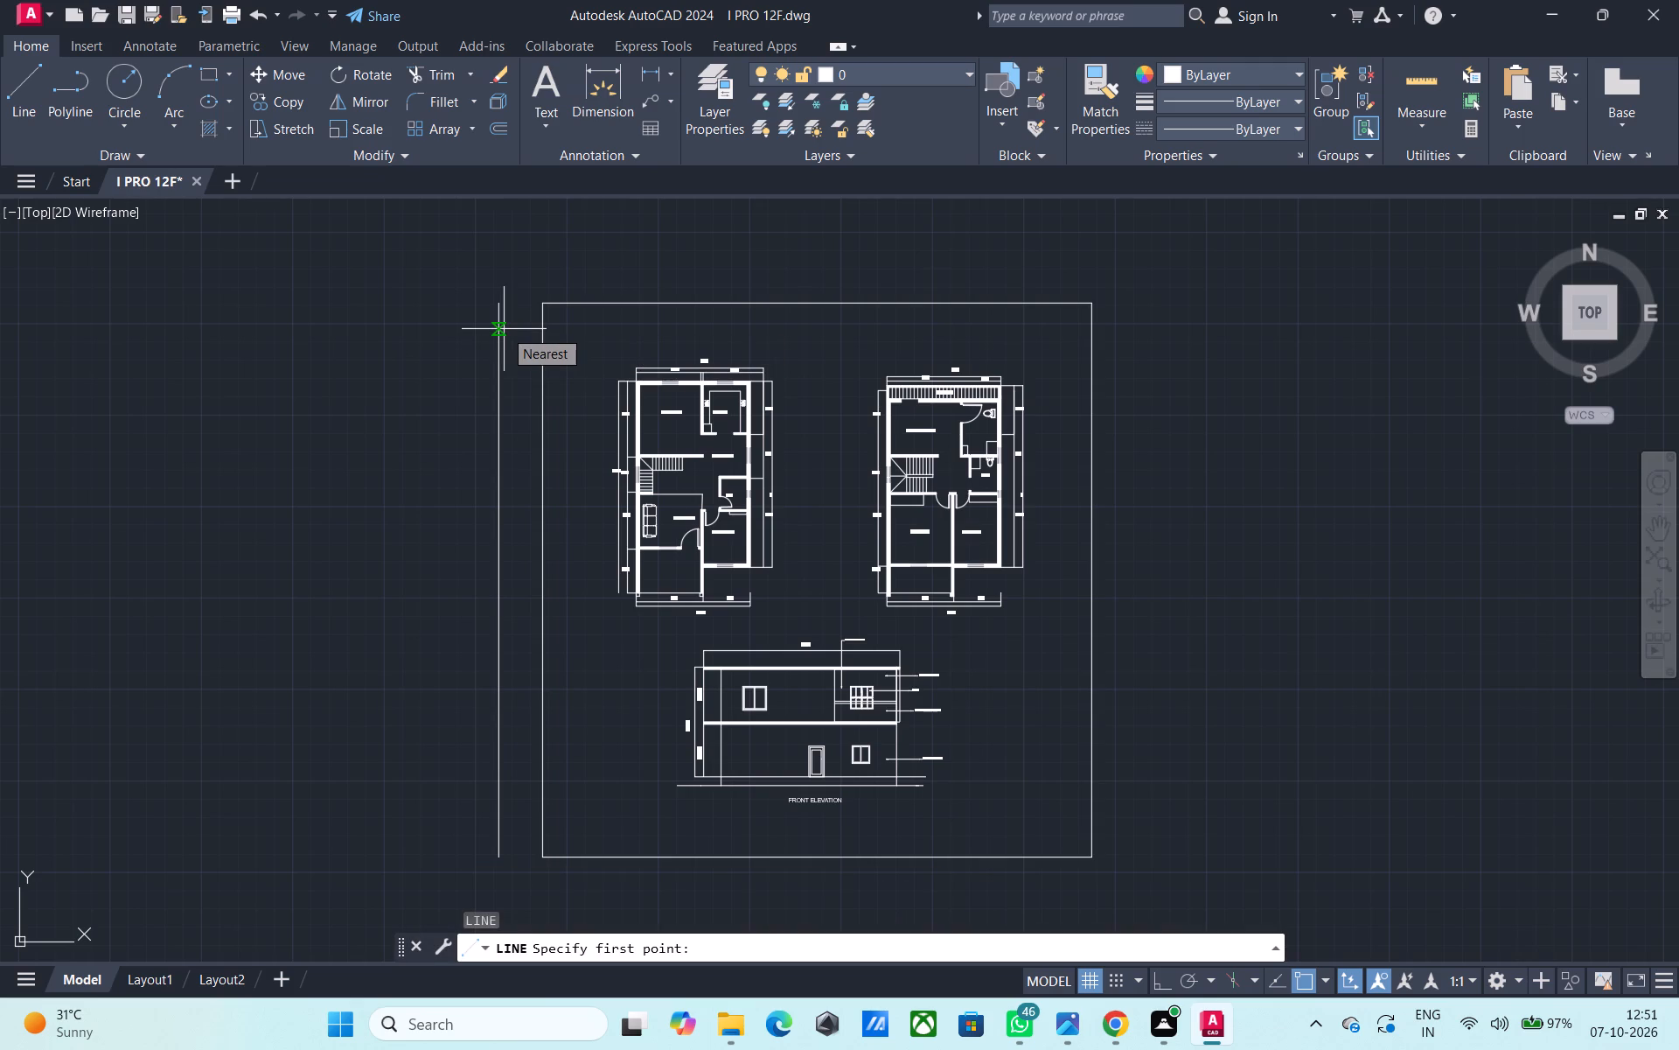
click(498, 299)
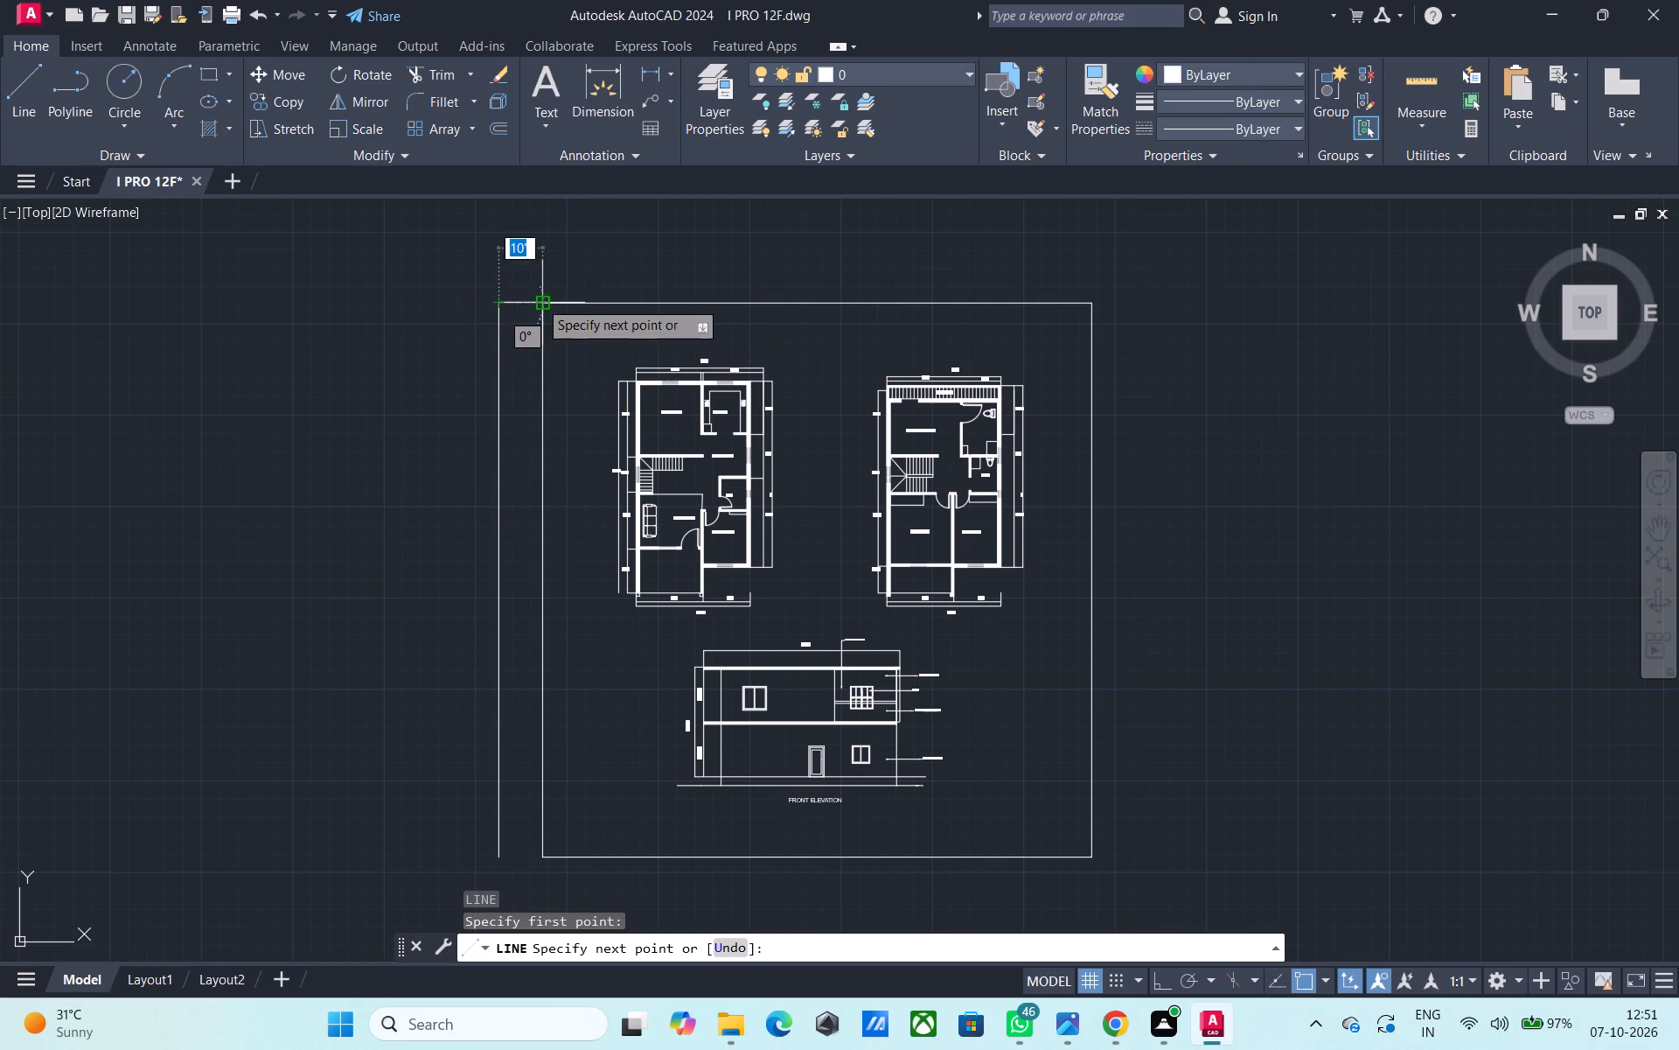
click(539, 300)
key(Escape)
key(l)
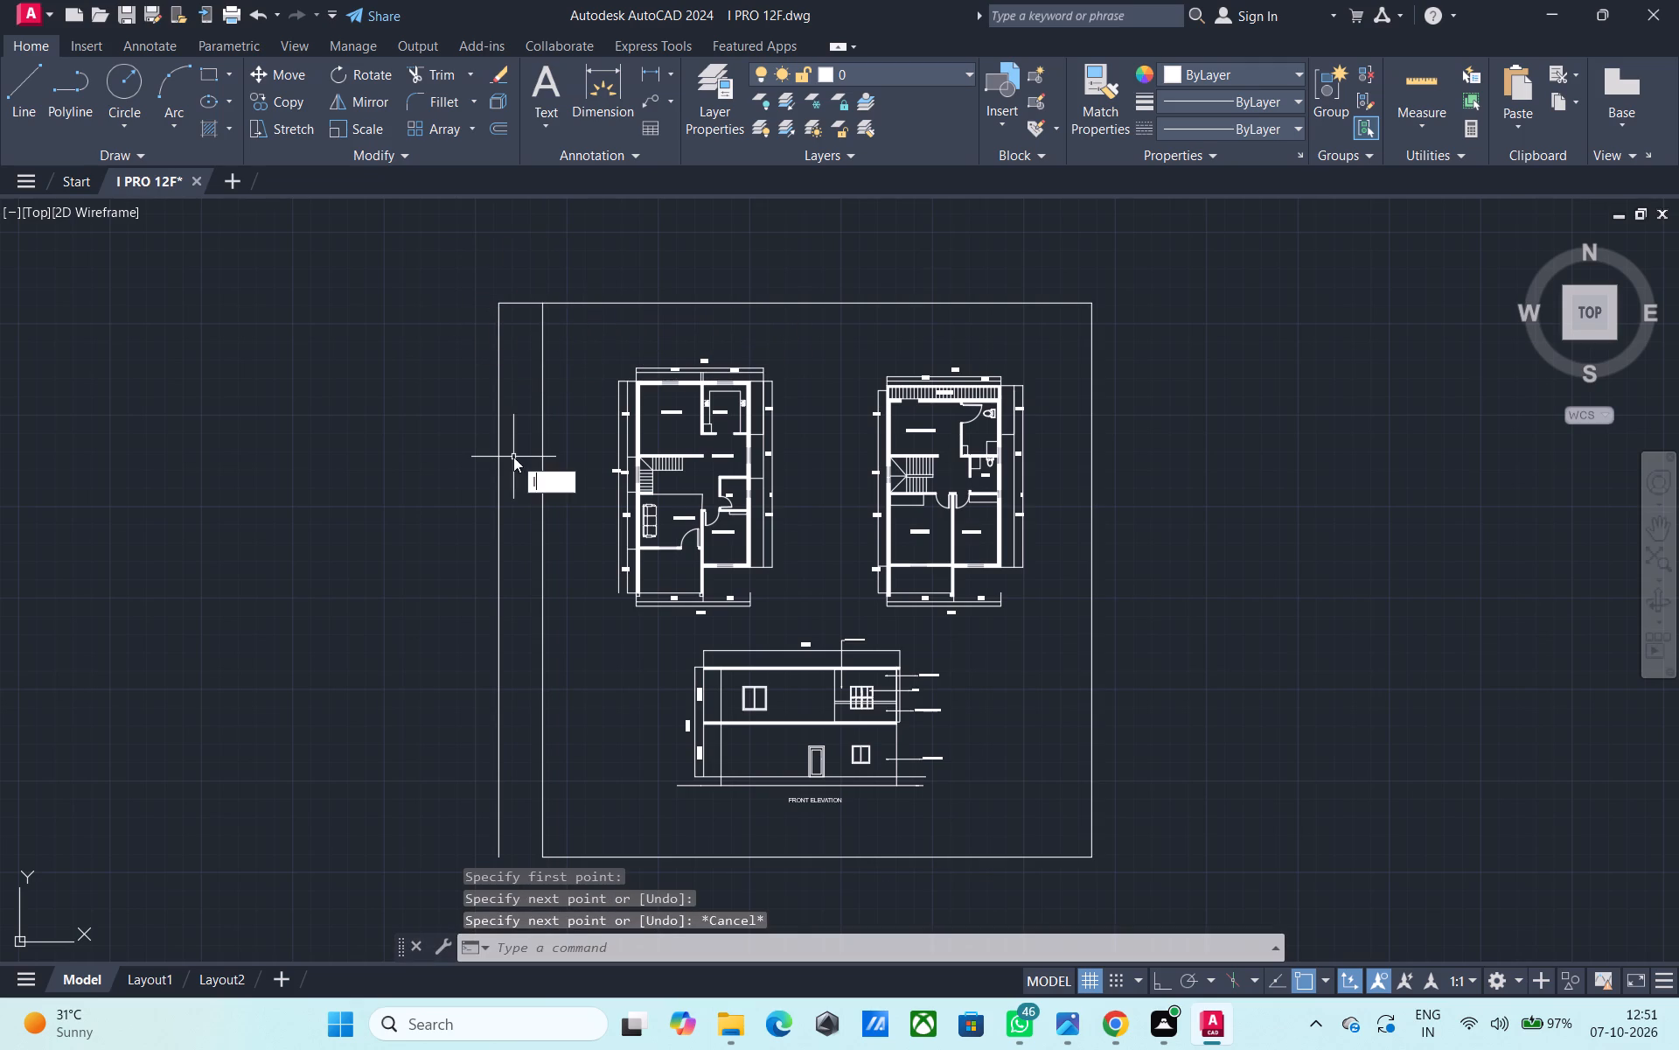
key(space)
middle_drag(523, 836, 518, 689)
scroll(512, 703, up, 2)
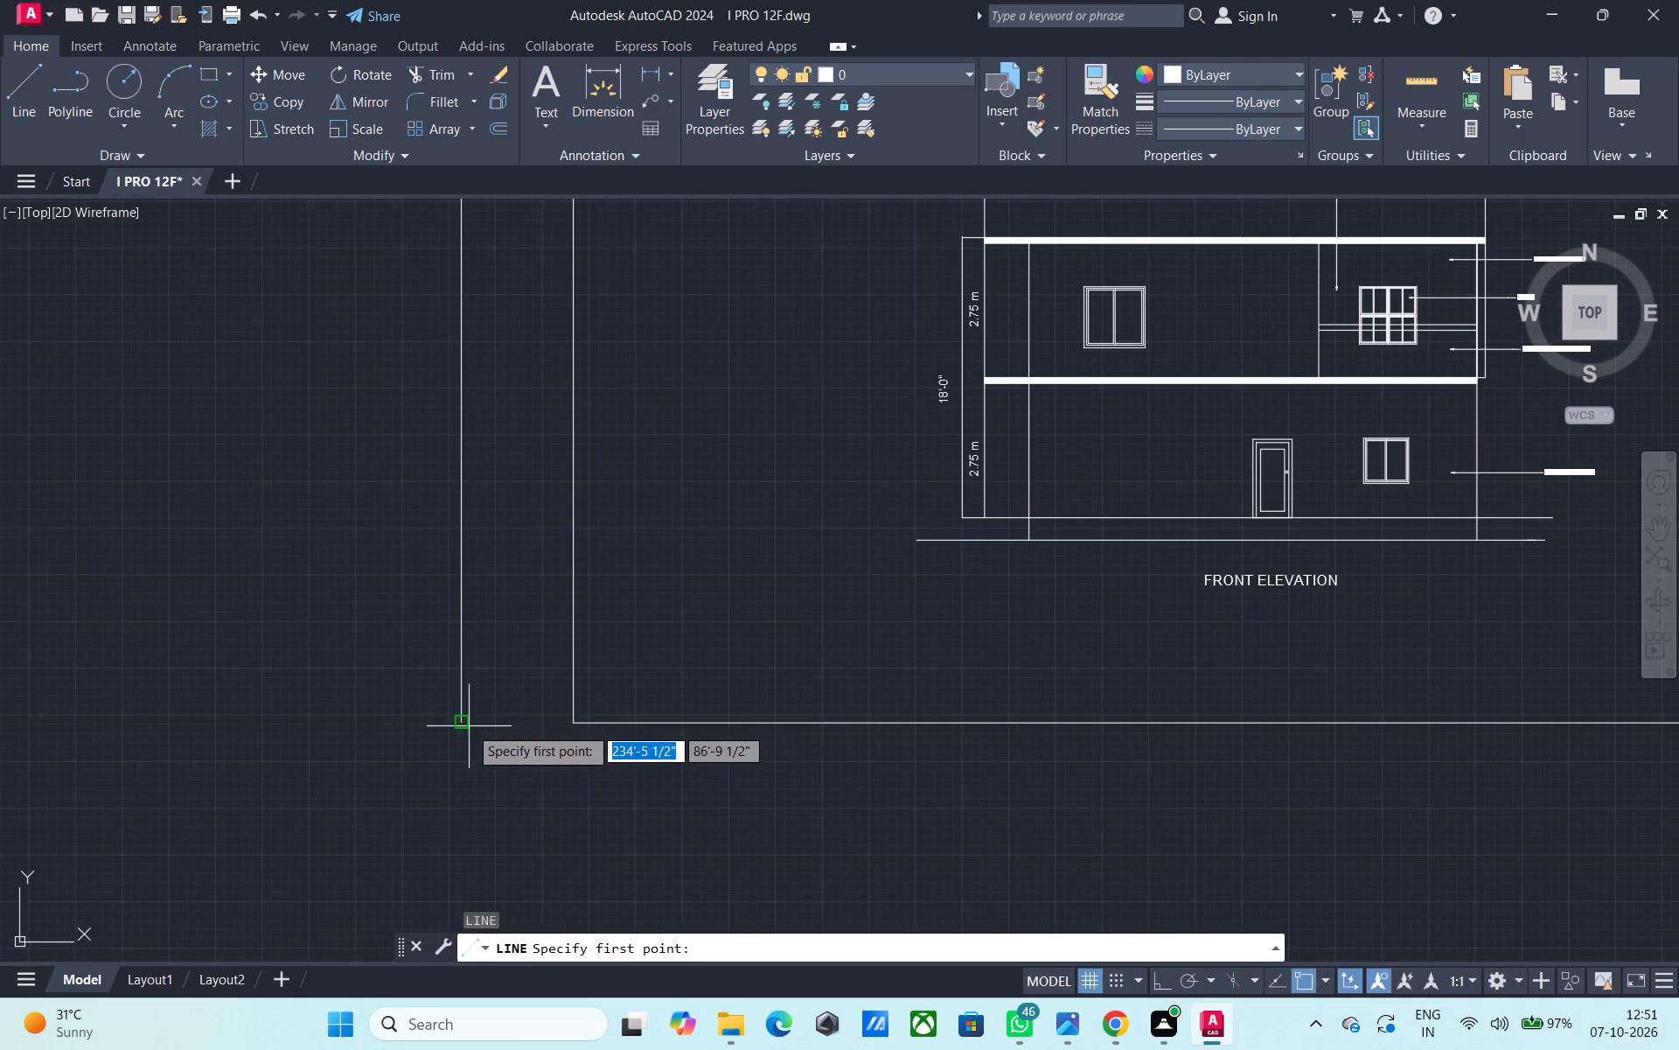
click(459, 725)
click(578, 721)
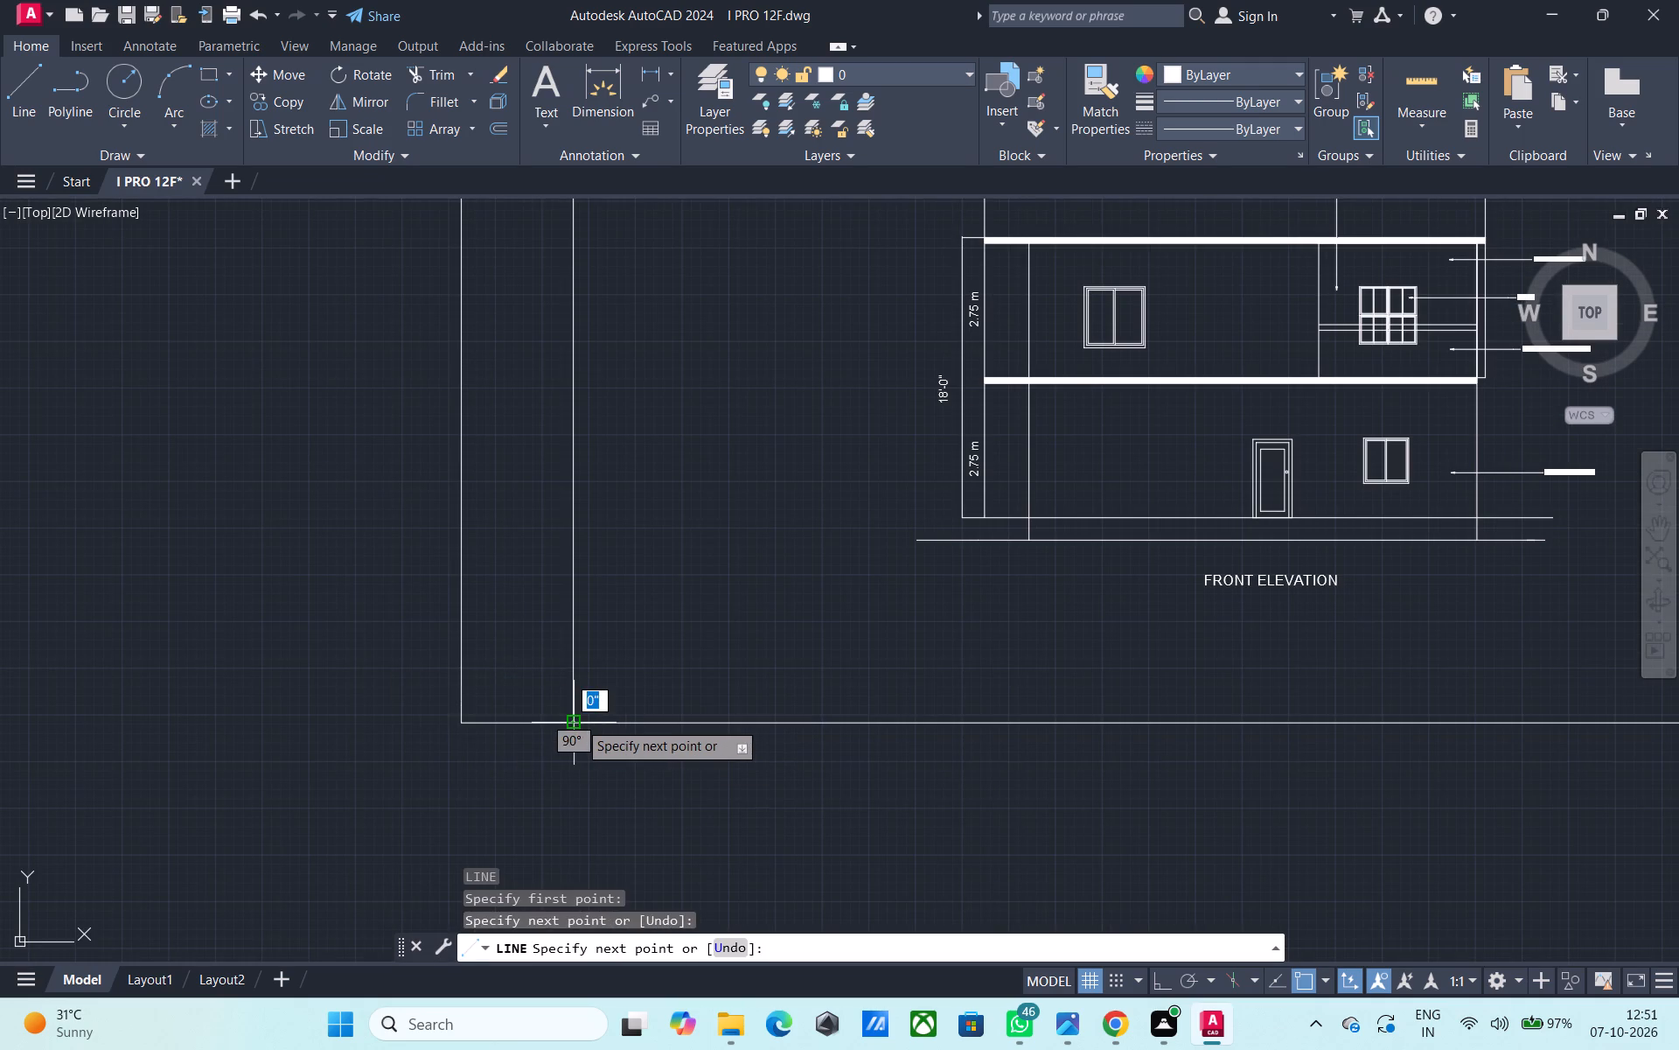
key(Escape)
Examine the front elevation's leader labels, from the exterior render and glass notes down to the ground line.
scroll(603, 679, down, 2)
middle_drag(612, 669, 201, 735)
middle_drag(623, 538, 599, 600)
scroll(530, 681, up, 3)
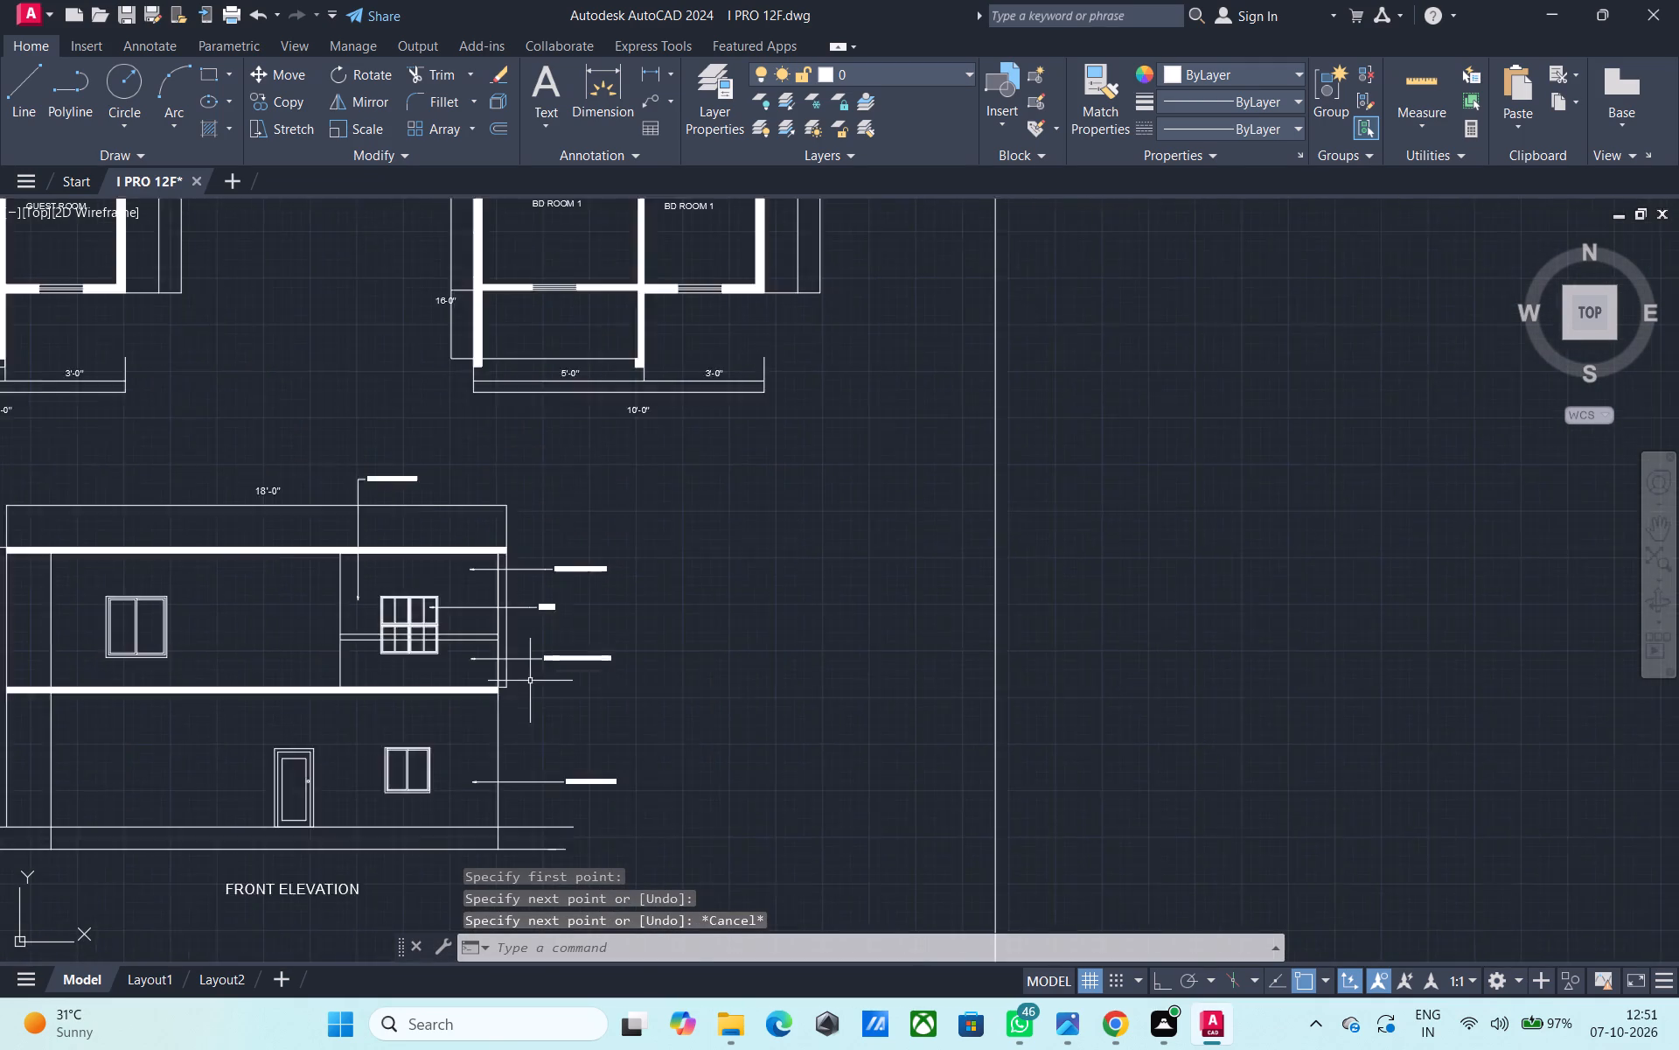
middle_drag(609, 657, 580, 696)
scroll(571, 694, up, 3)
scroll(570, 693, down, 2)
middle_drag(554, 668, 548, 737)
scroll(563, 570, down, 1)
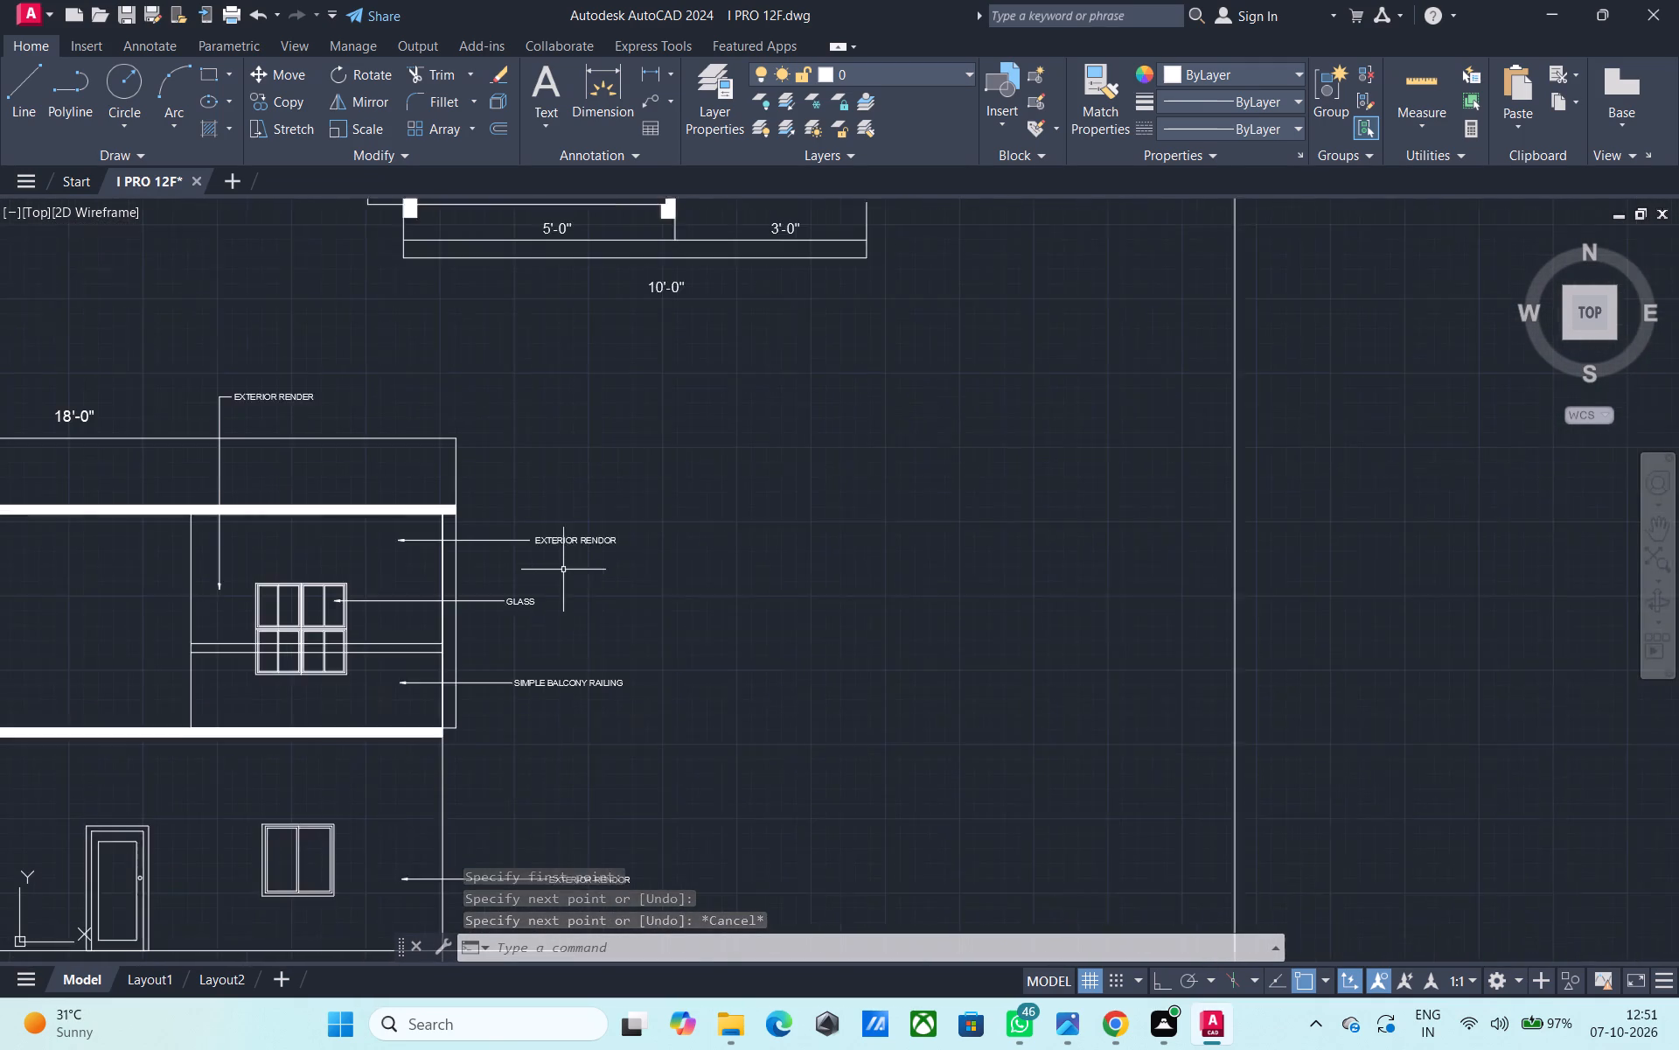
middle_drag(563, 578, 553, 457)
middle_drag(541, 626, 528, 545)
middle_drag(533, 565, 544, 652)
middle_drag(439, 566, 530, 674)
scroll(488, 632, up, 1)
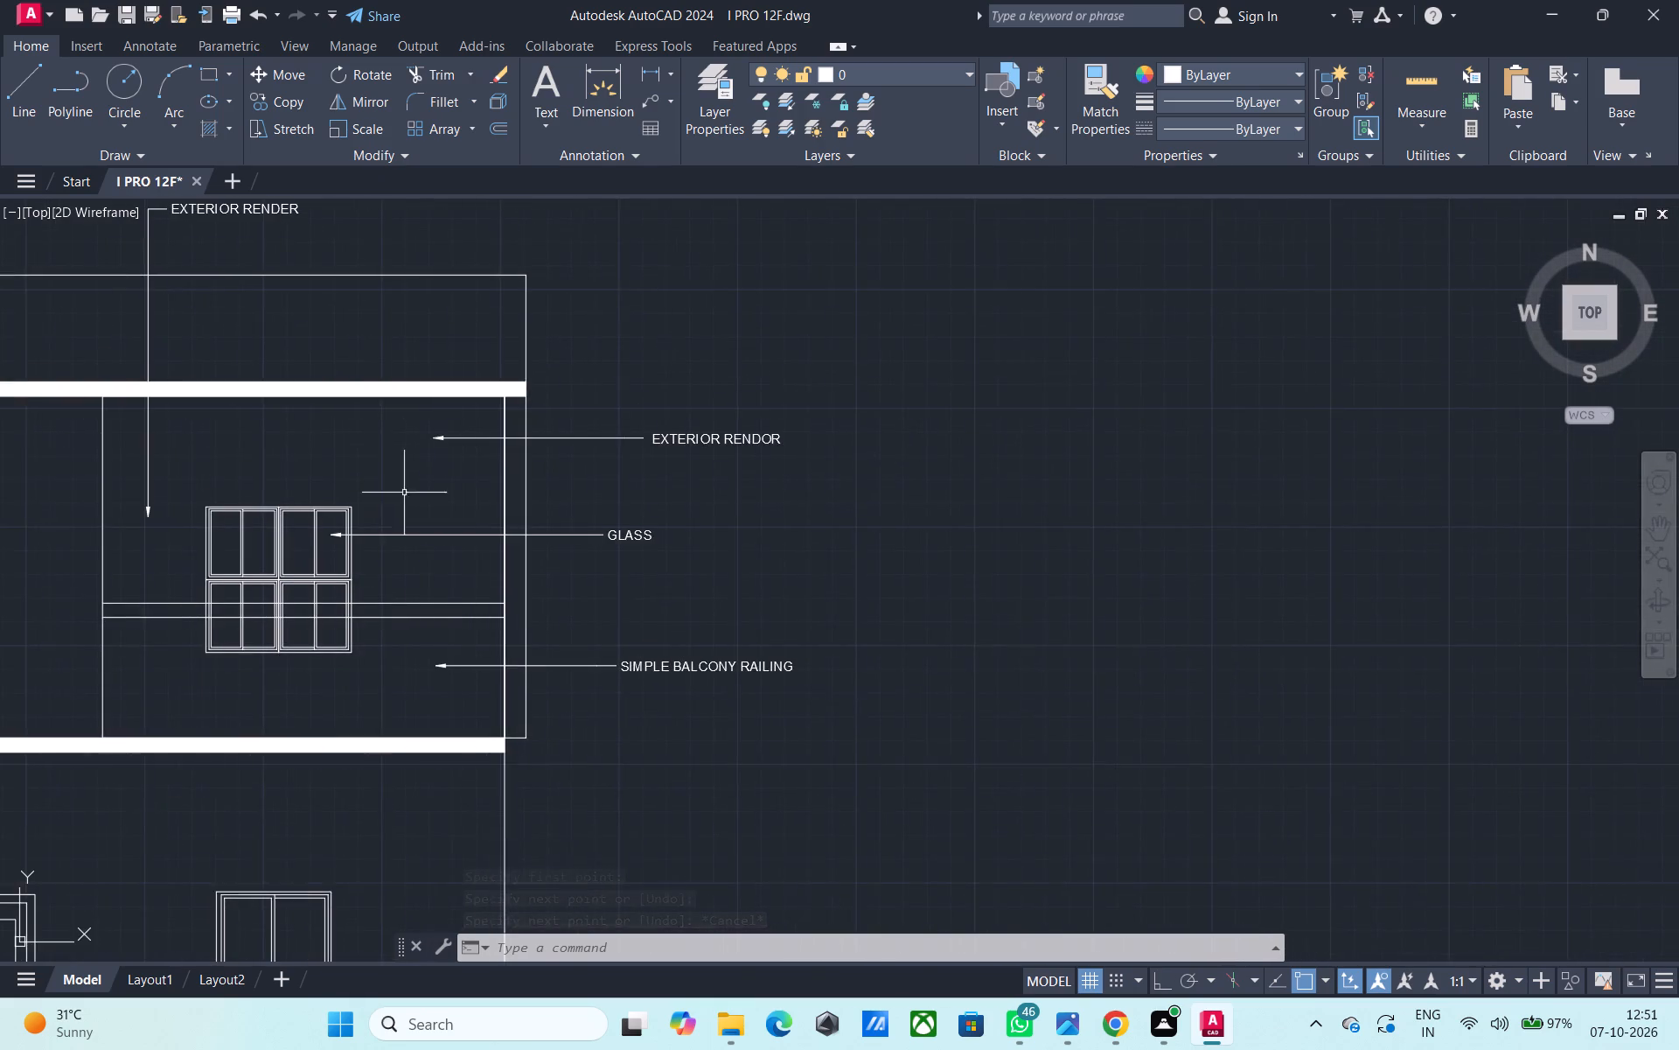
middle_drag(446, 574, 559, 663)
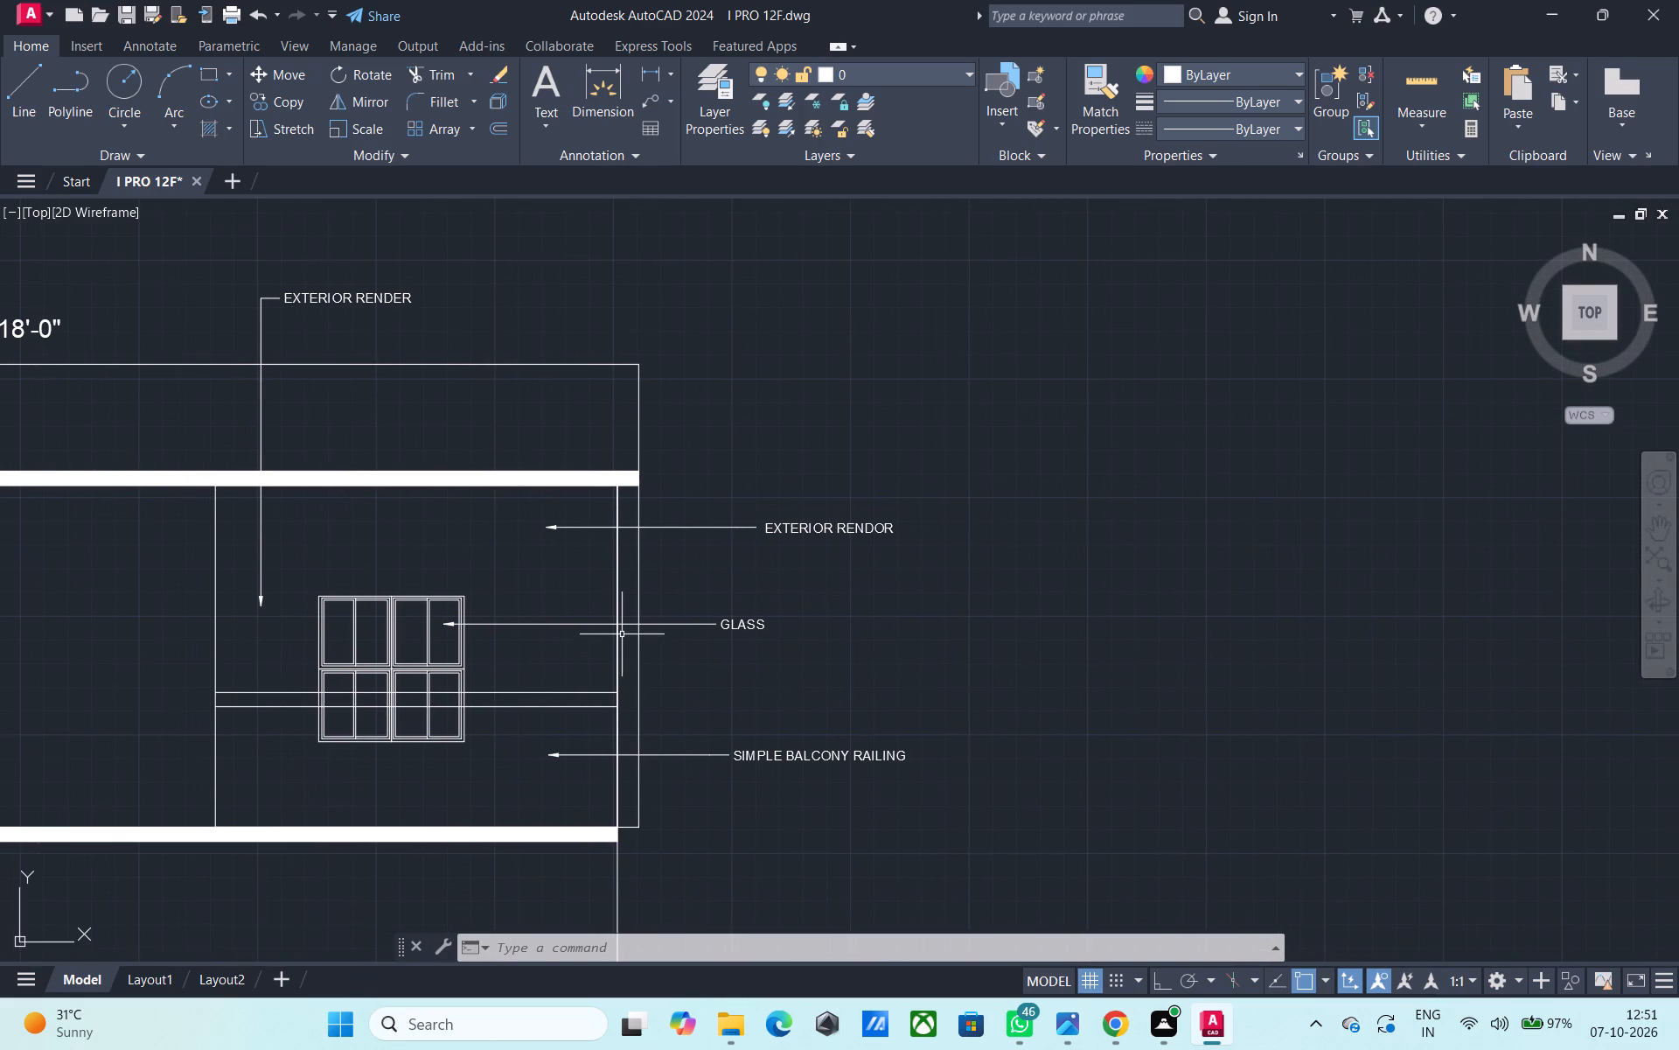
middle_drag(620, 641, 574, 601)
middle_drag(674, 703, 625, 553)
scroll(623, 557, down, 2)
middle_drag(630, 578, 617, 514)
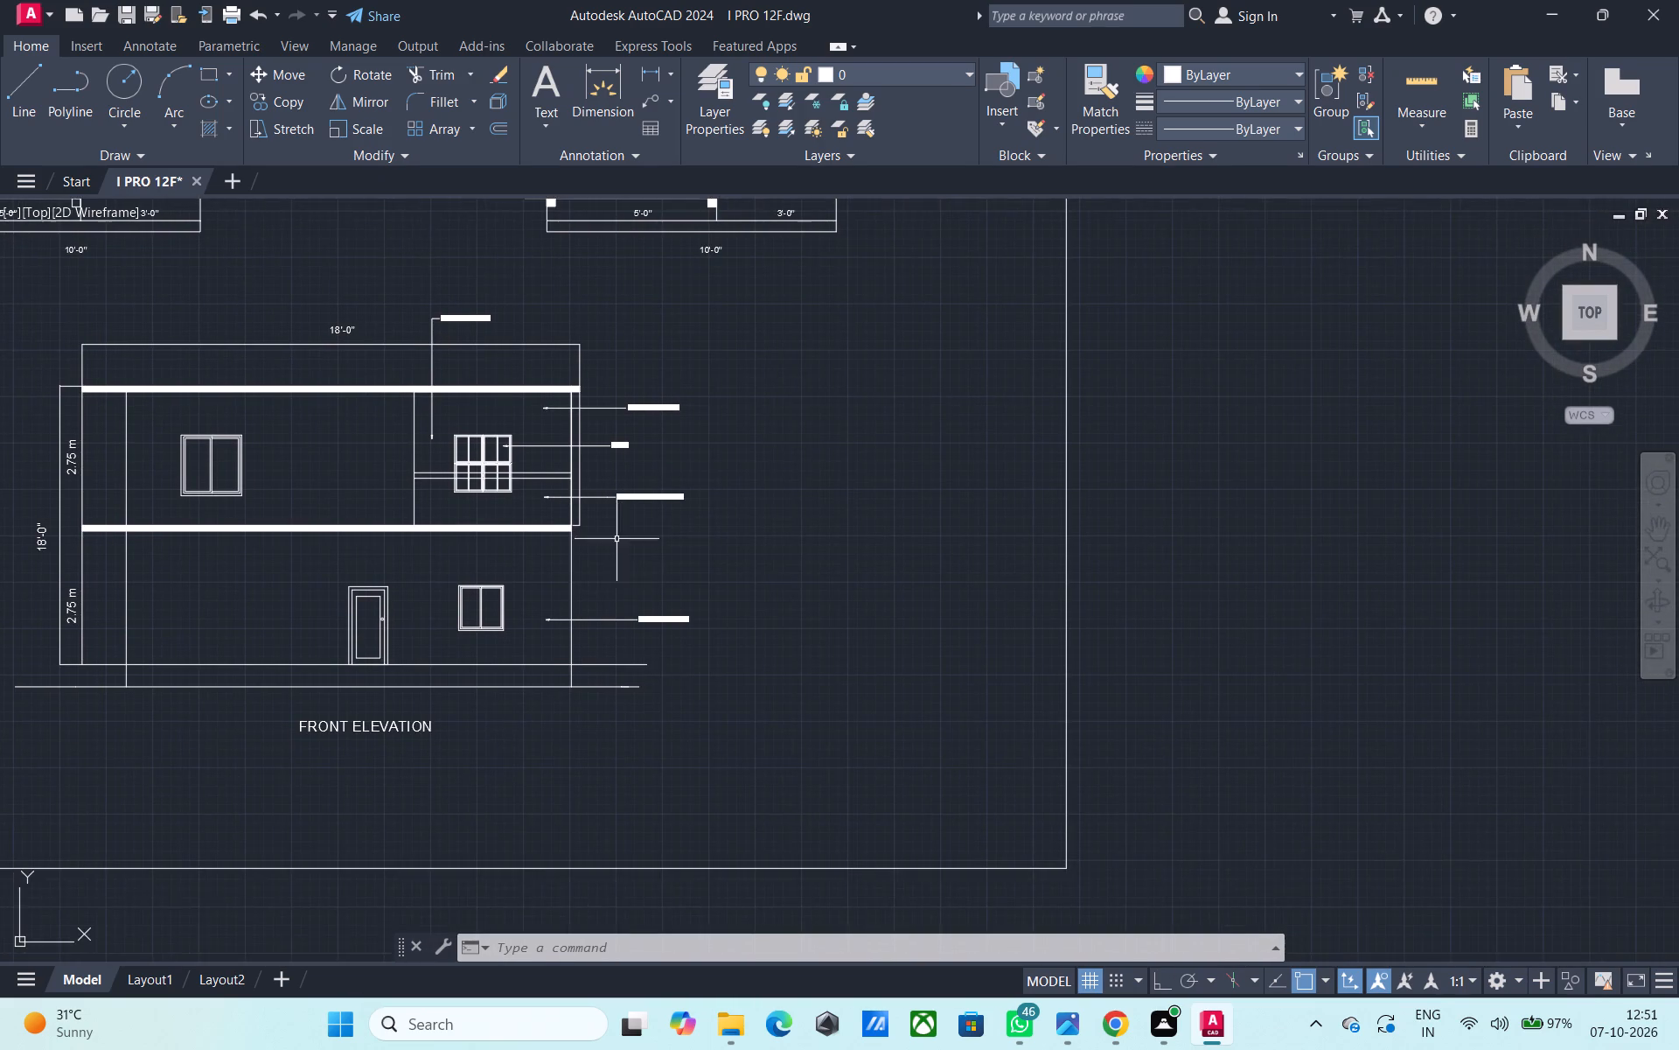
middle_drag(647, 680, 624, 666)
Add a multileader pointing to the front elevation's upper ground line, with the text "ground level".
click(673, 103)
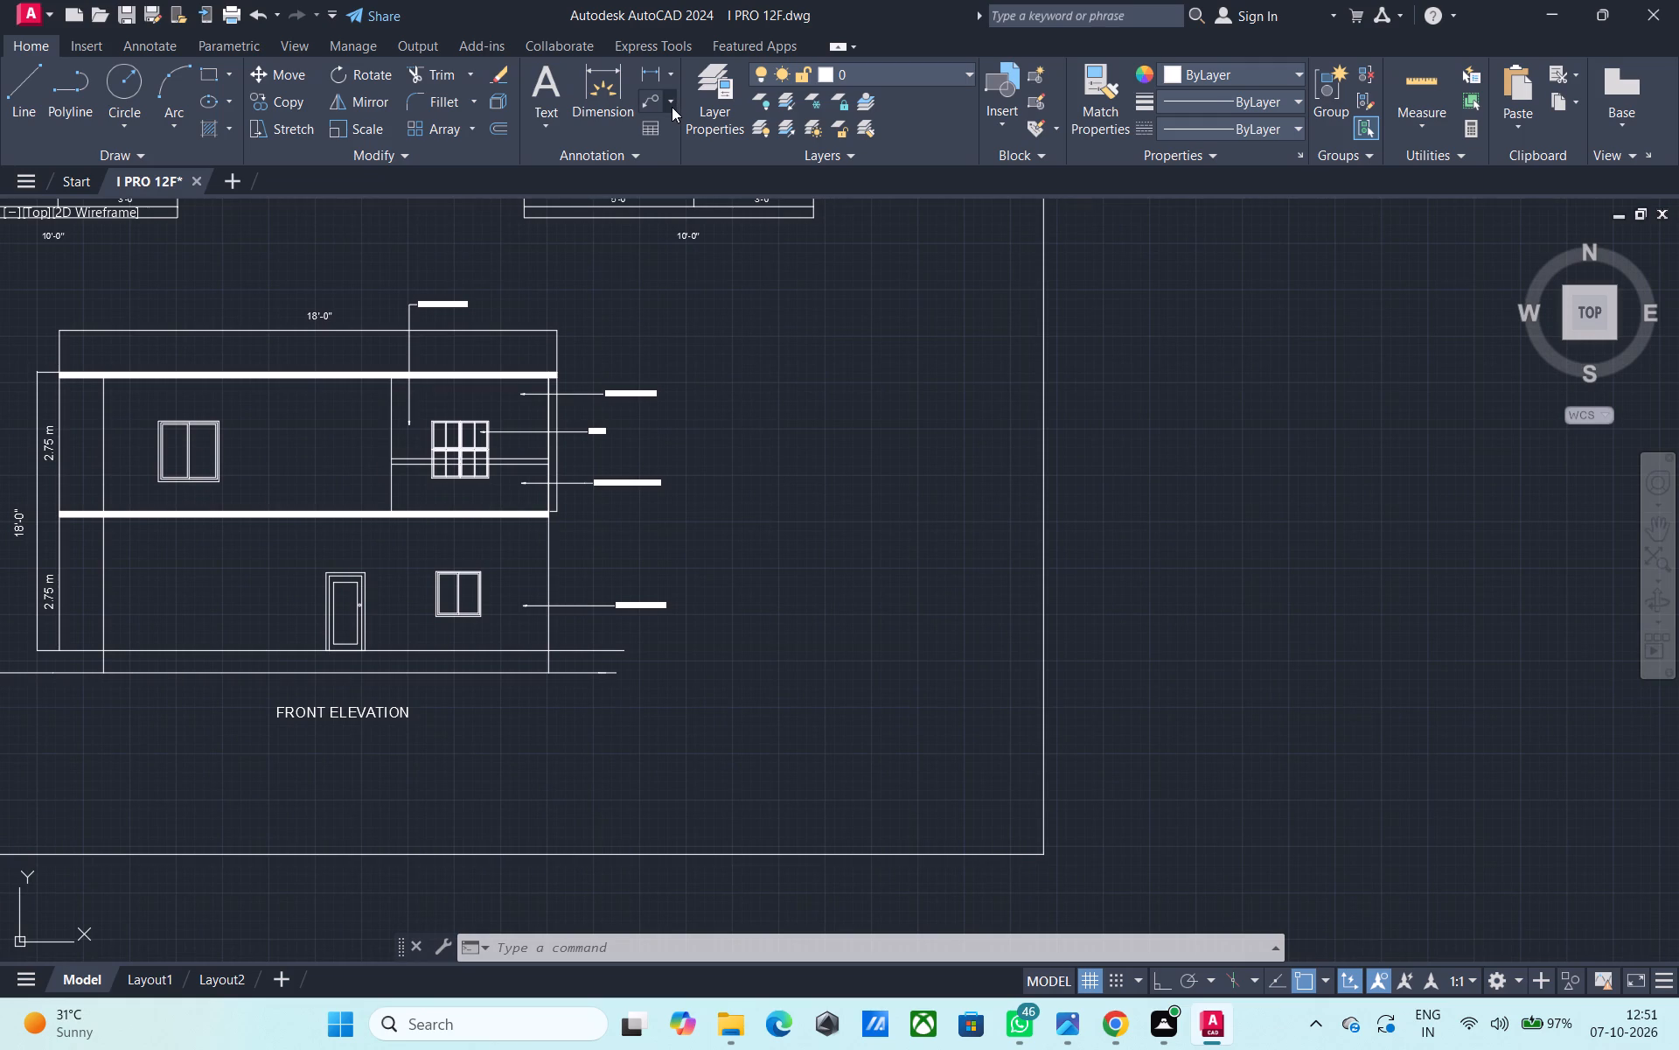
click(678, 123)
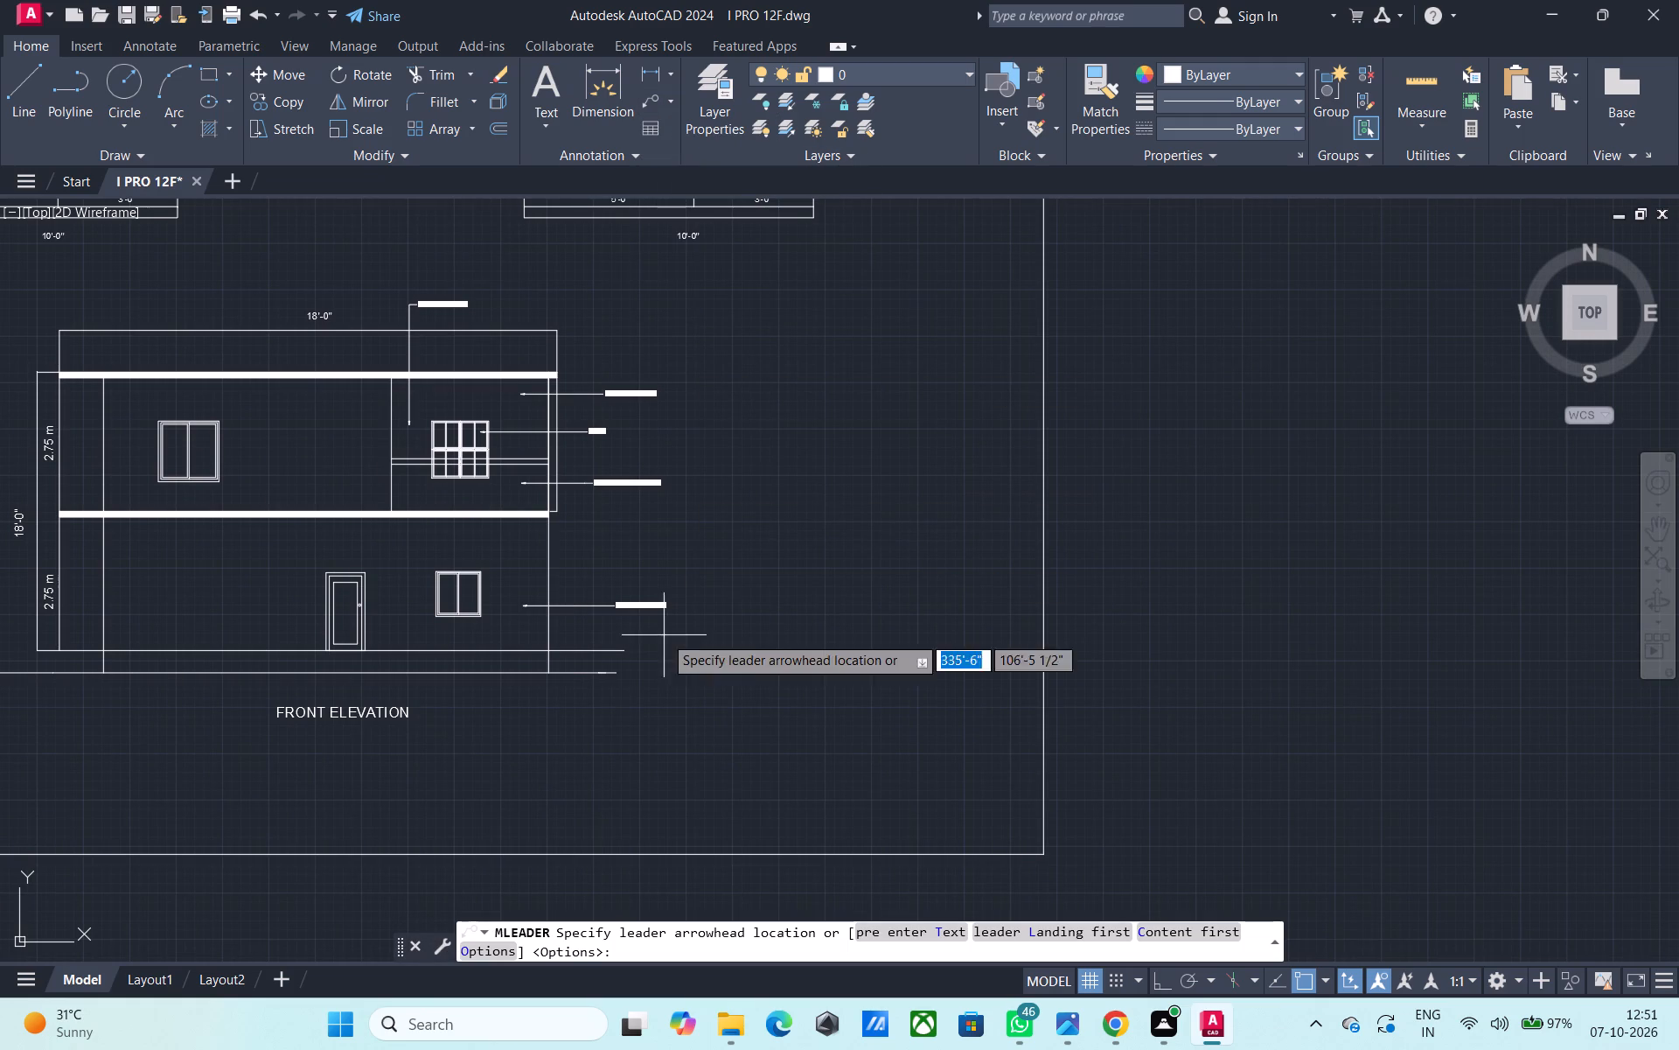
click(589, 649)
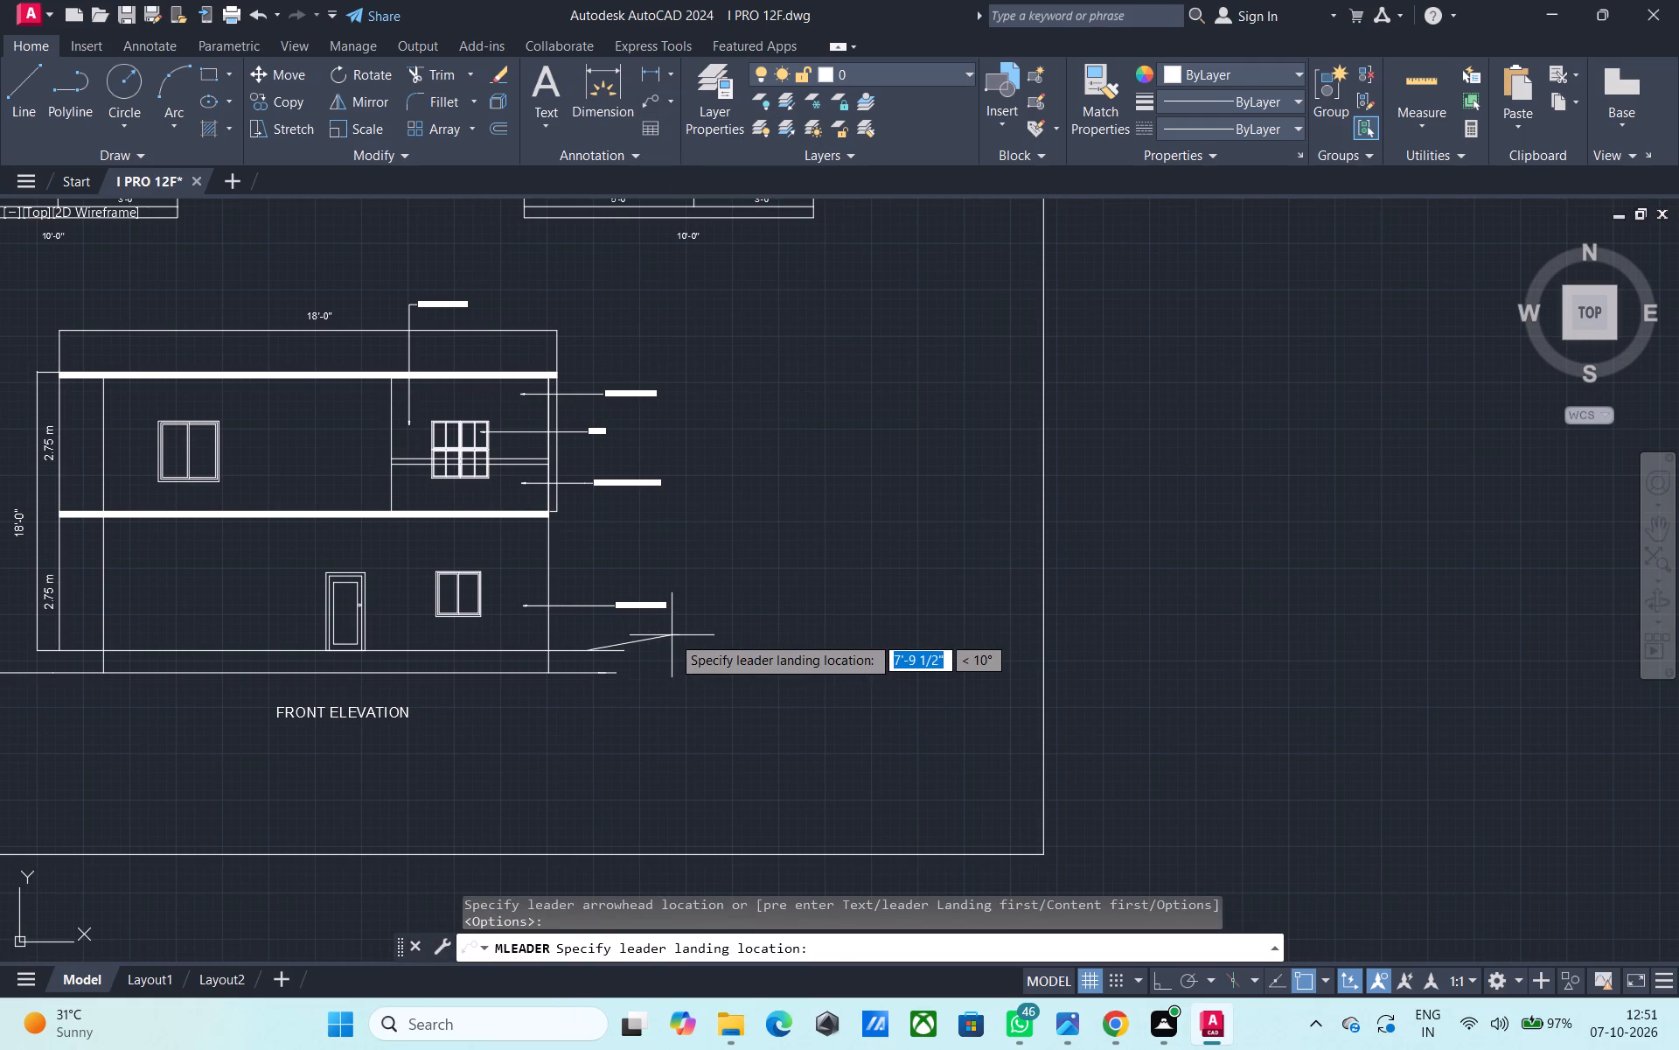
click(672, 635)
scroll(691, 650, up, 2)
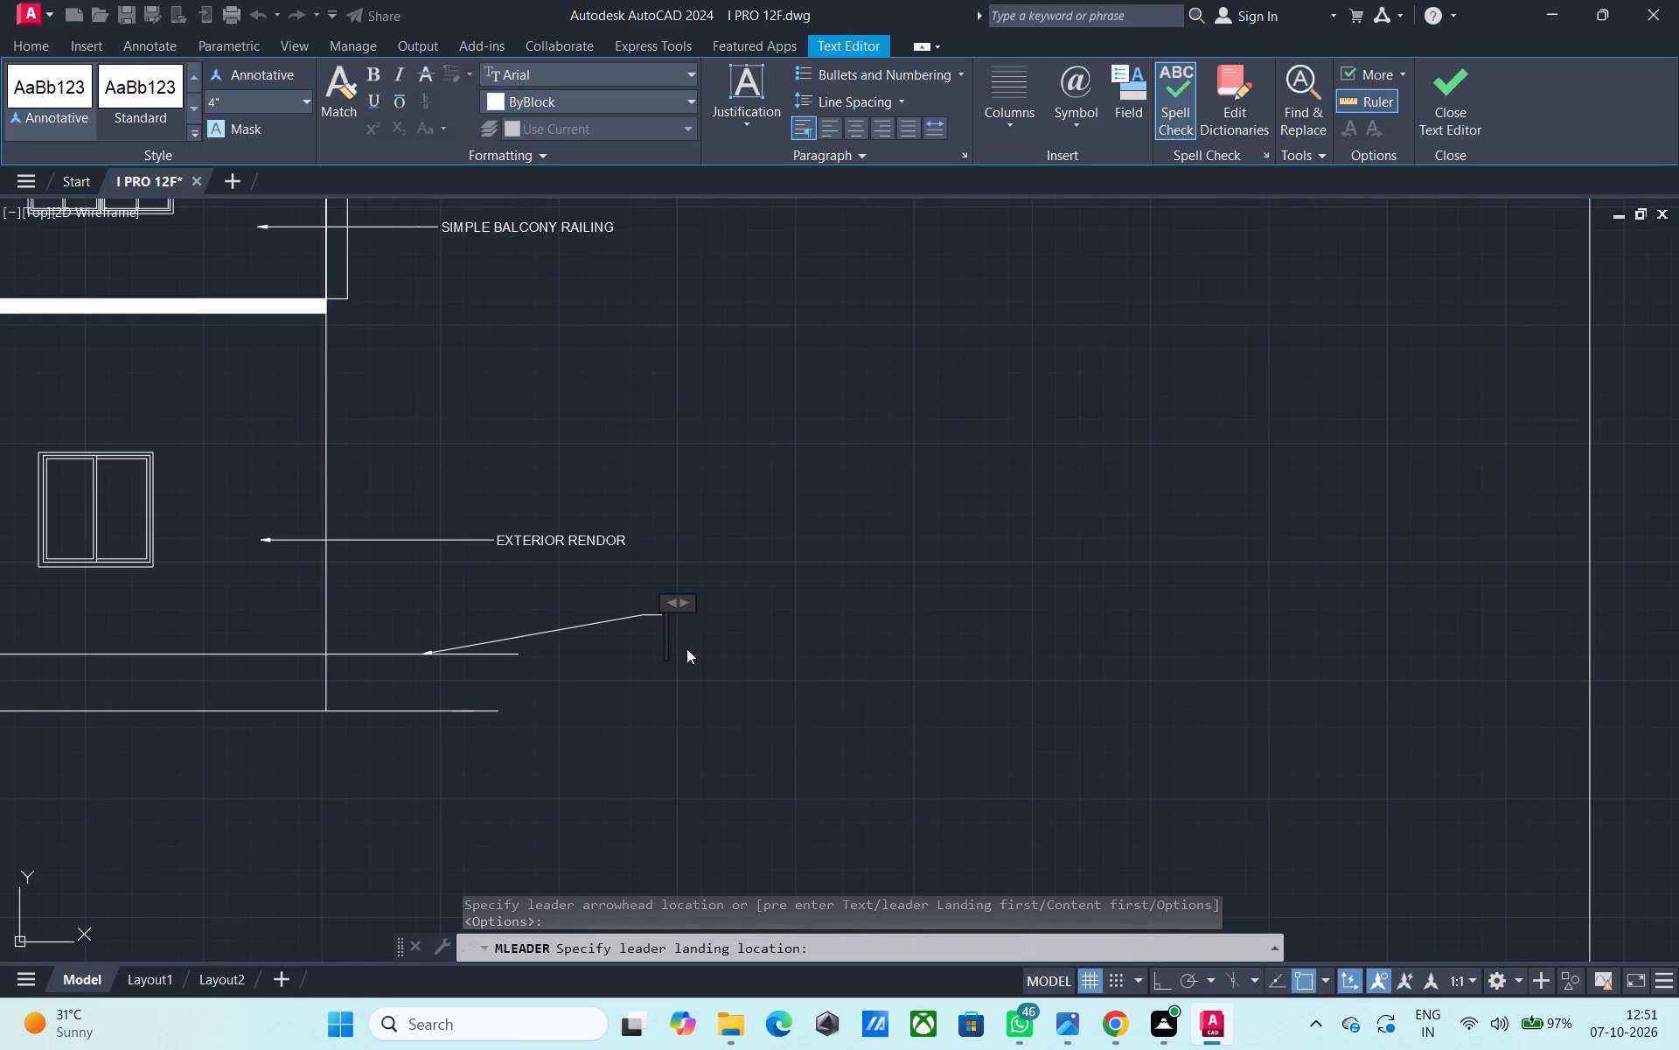
text(ground)
key(space)
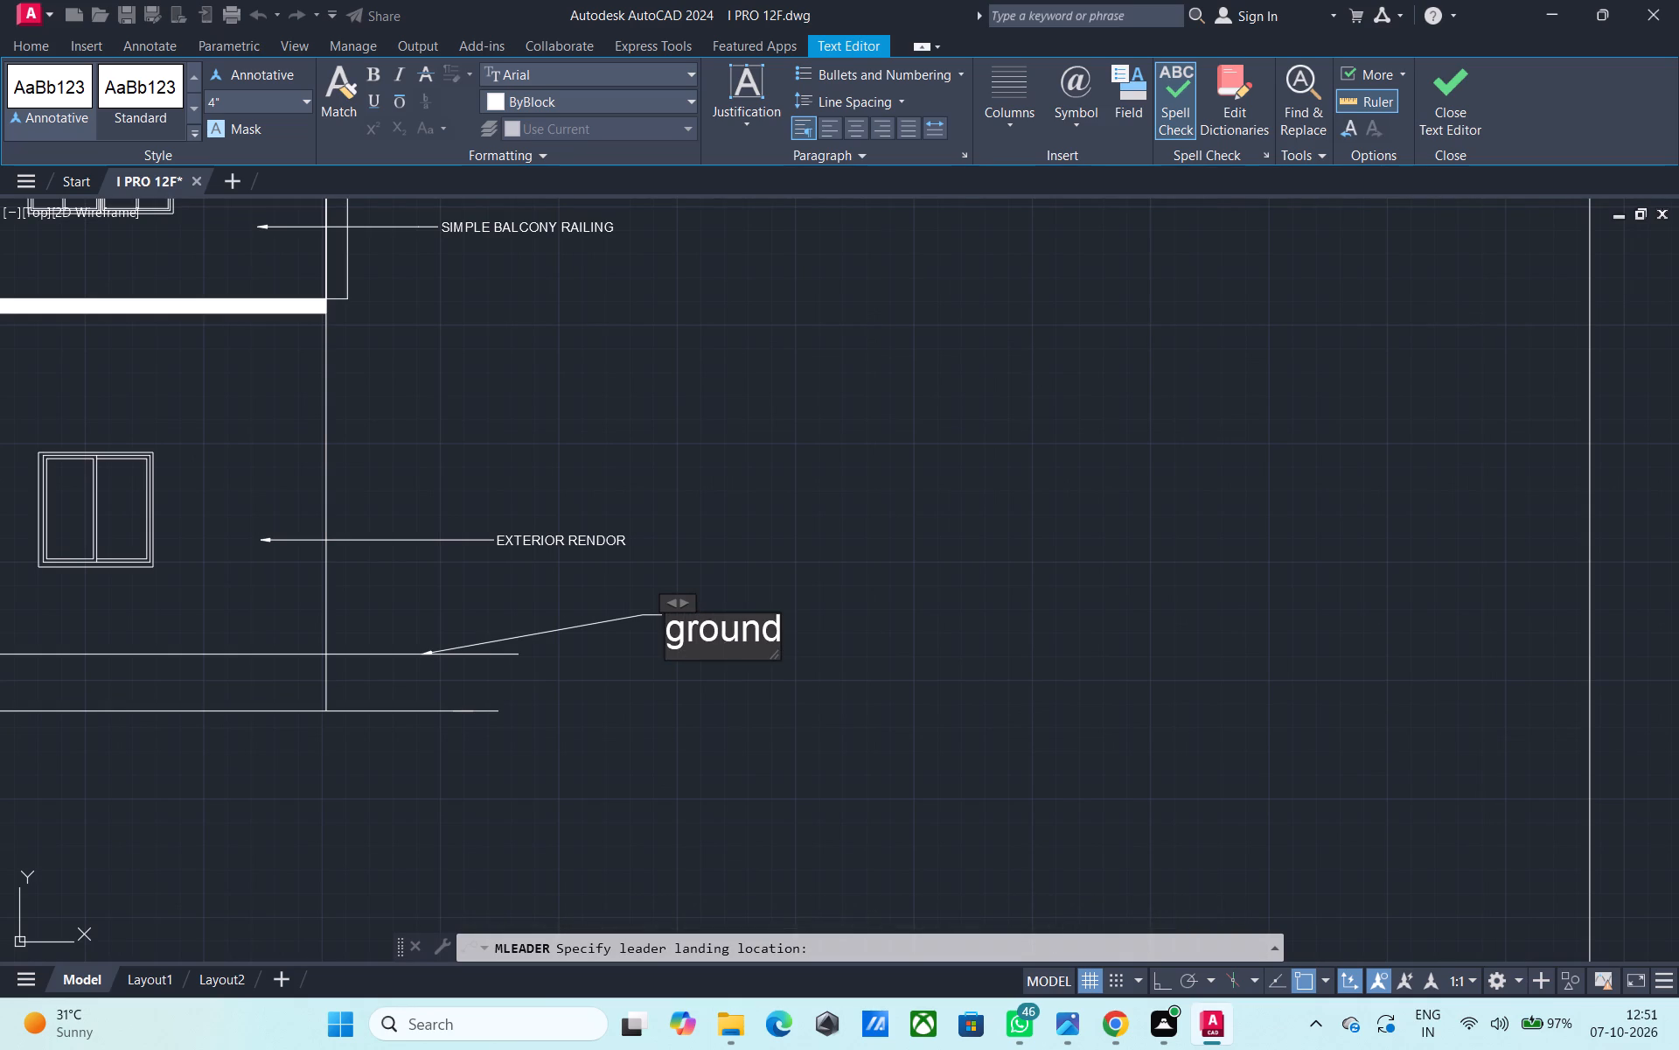
text(leve)
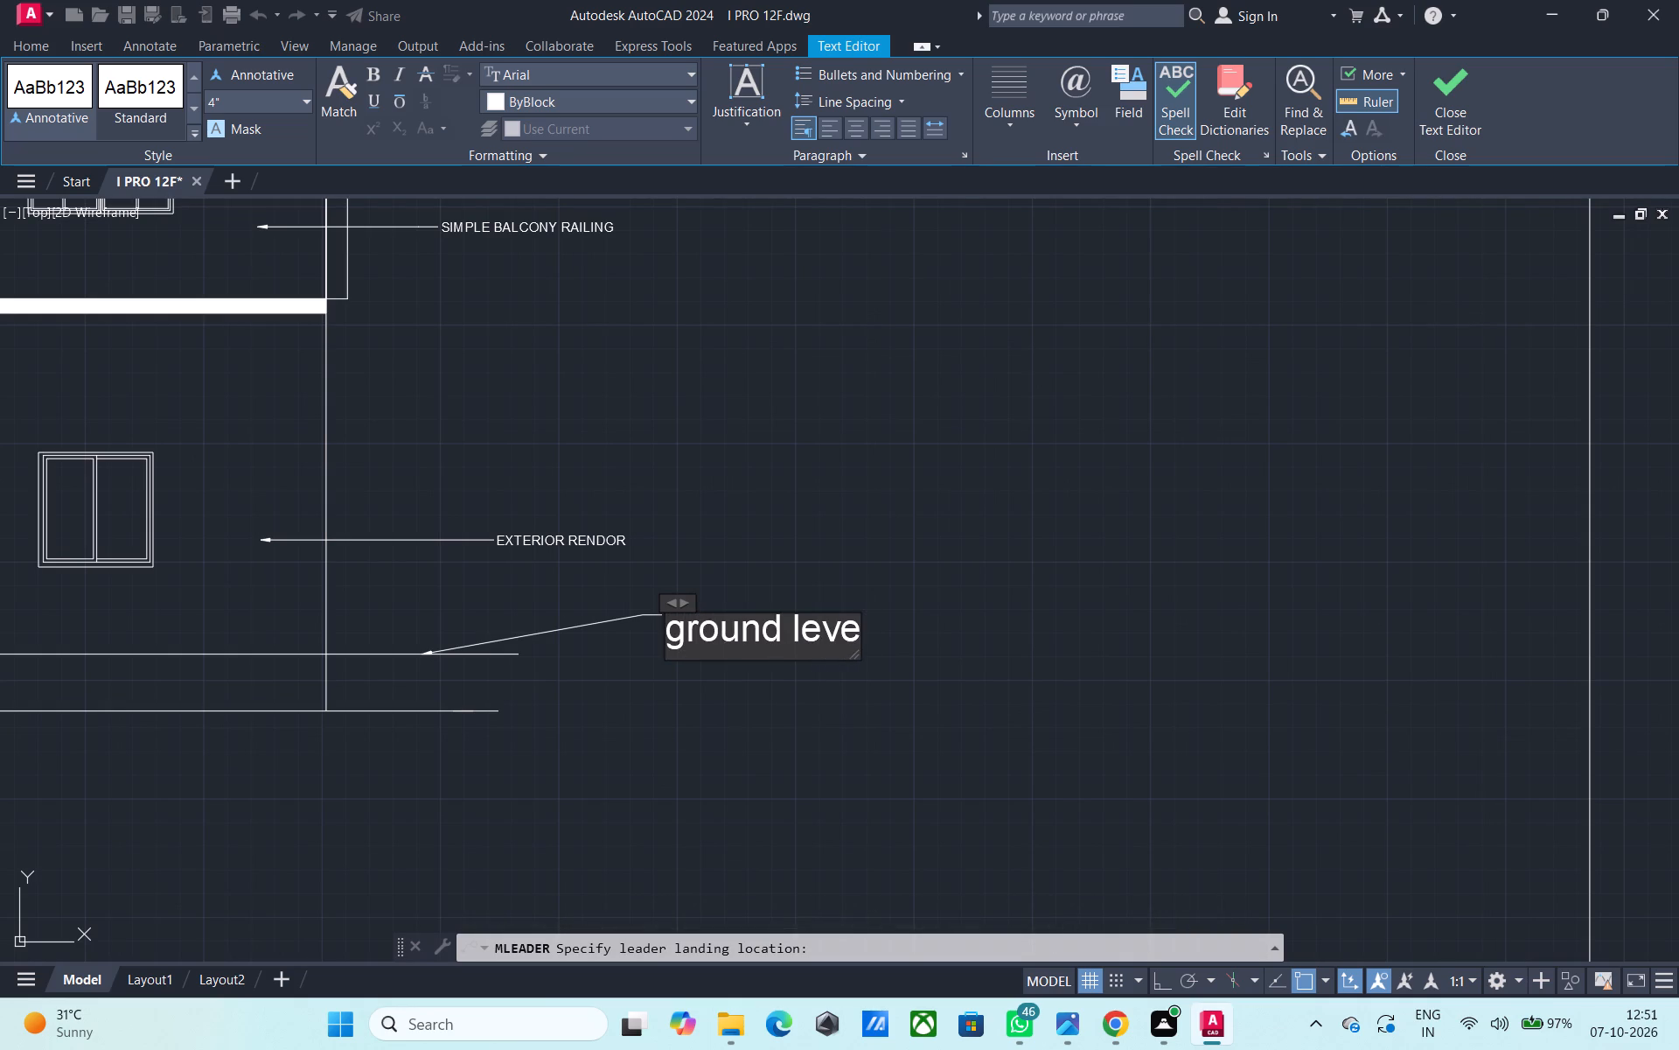
key(l)
click(714, 488)
Save the drawing.
scroll(714, 488, down, 1)
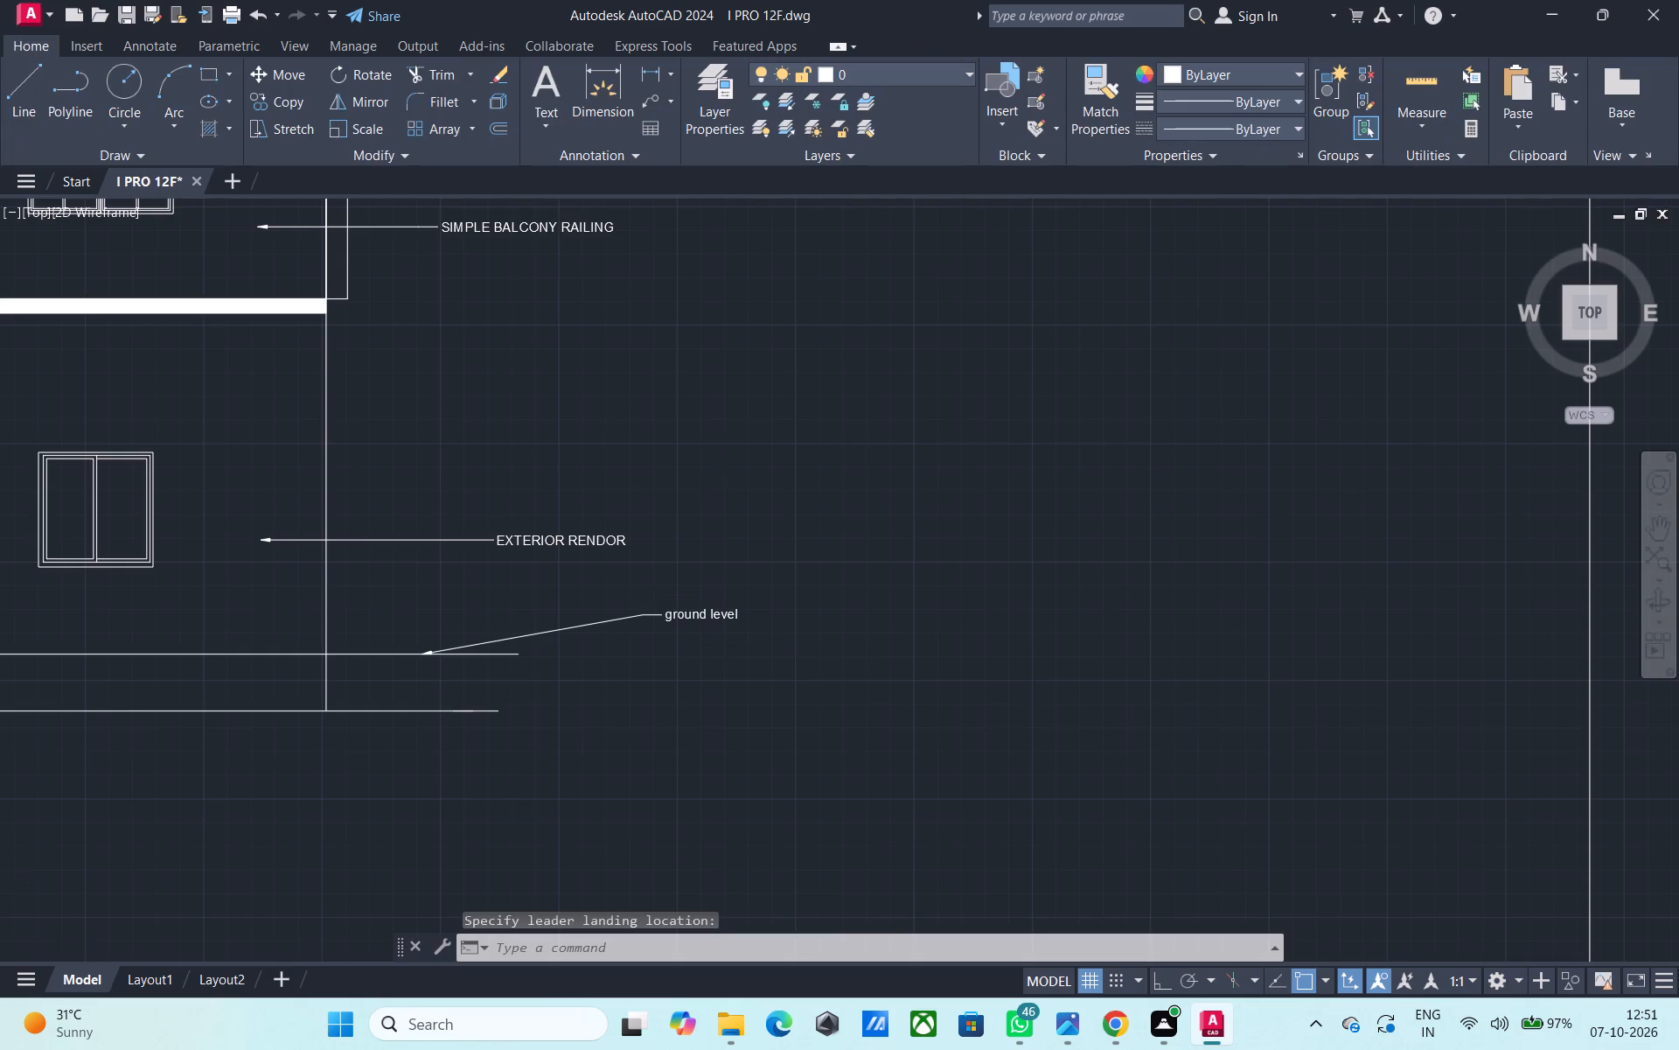
middle_drag(710, 491, 780, 622)
scroll(731, 573, down, 1)
middle_drag(722, 571, 762, 546)
middle_drag(624, 557, 644, 570)
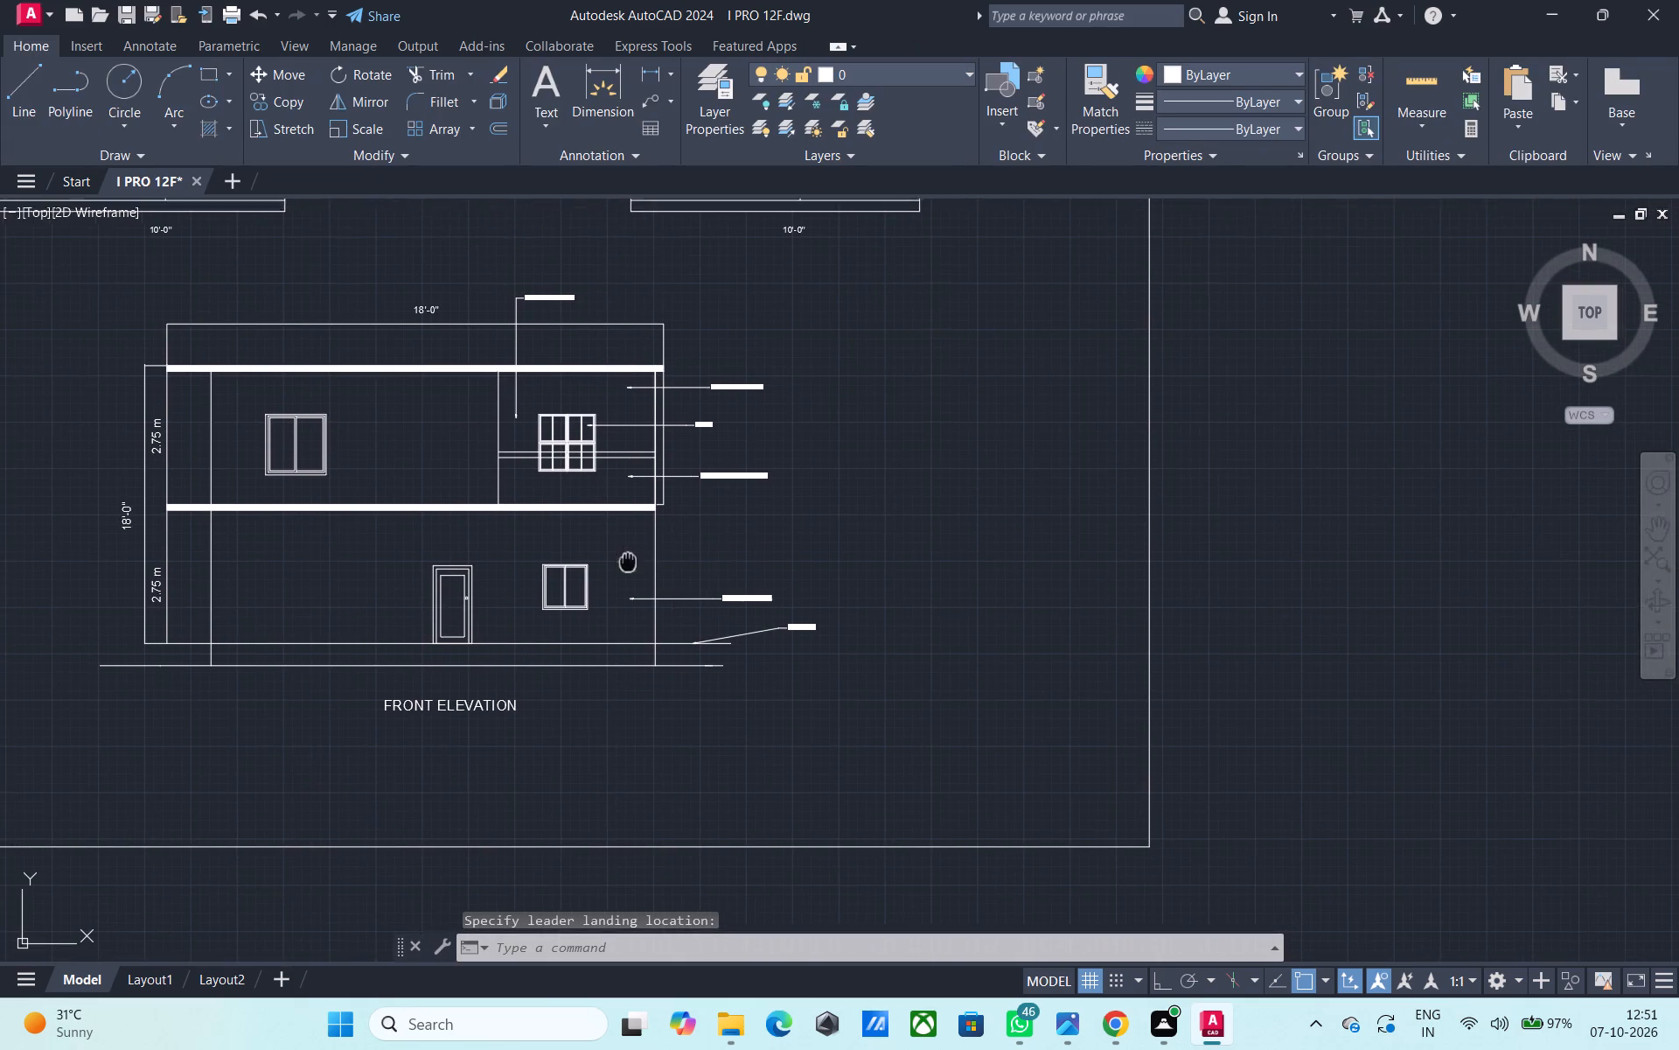
middle_drag(644, 570, 743, 618)
middle_drag(616, 589, 591, 565)
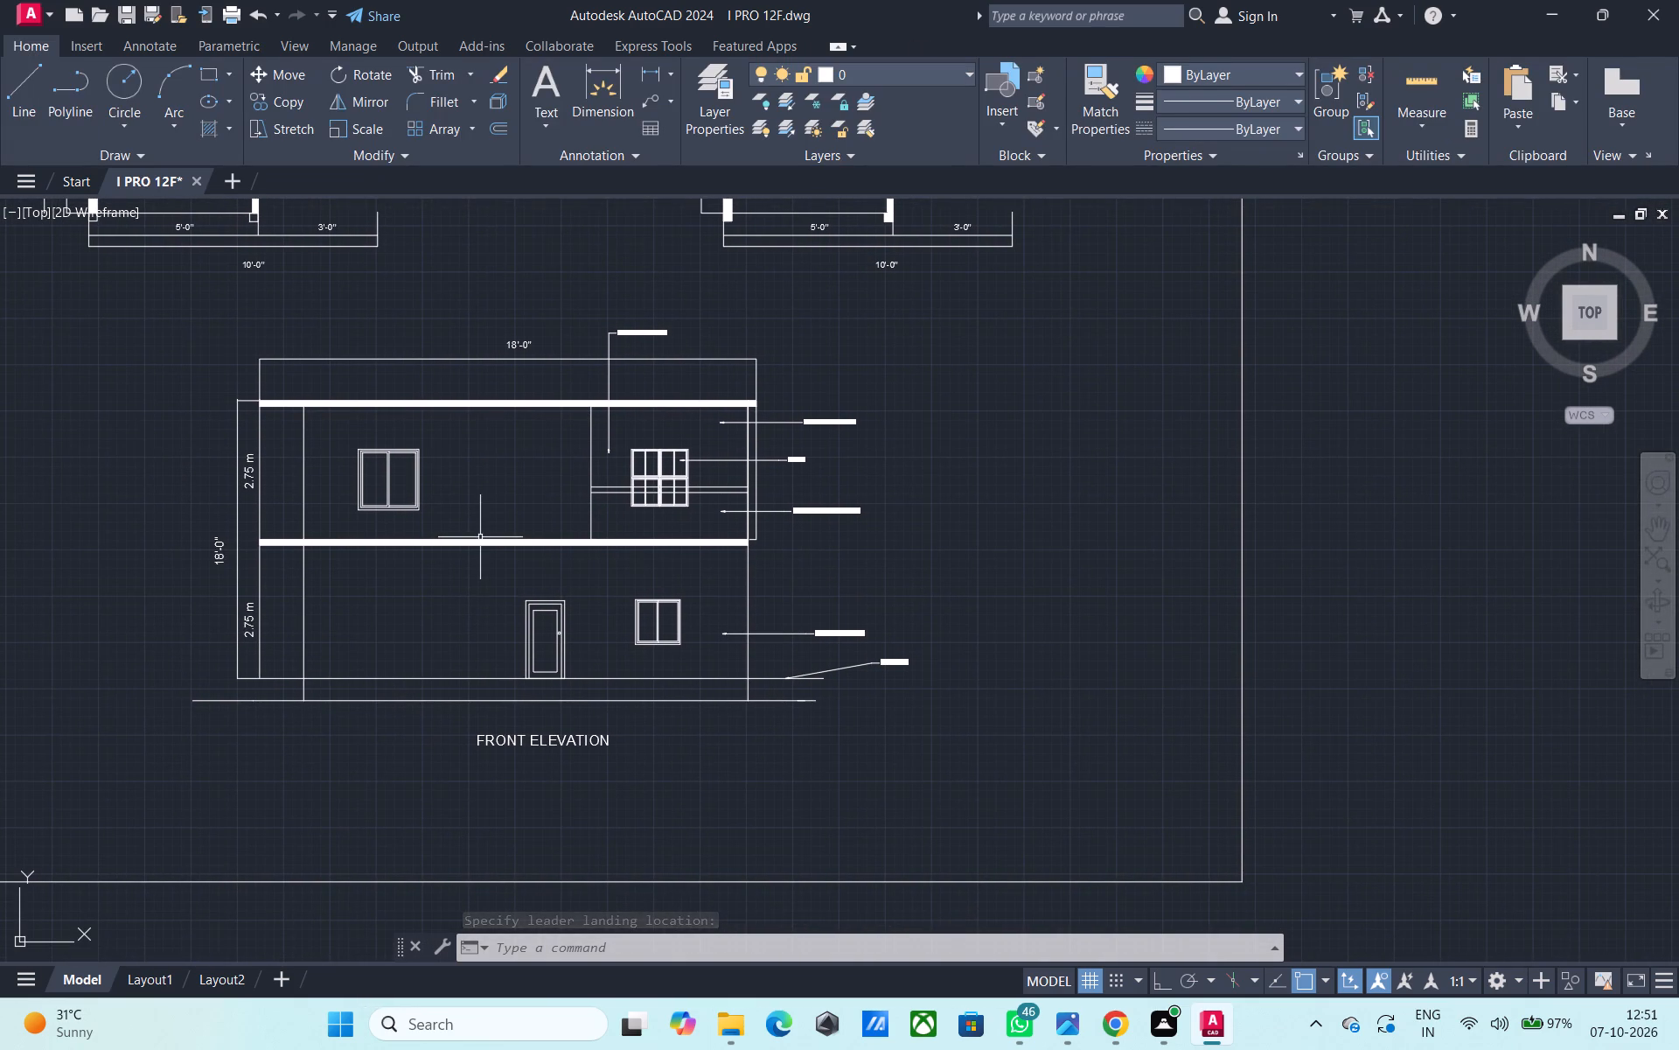
key(ctrl+s)
Place a multiline text box in the empty area to the right of the sheet border.
middle_drag(418, 501, 546, 681)
scroll(514, 611, down, 1)
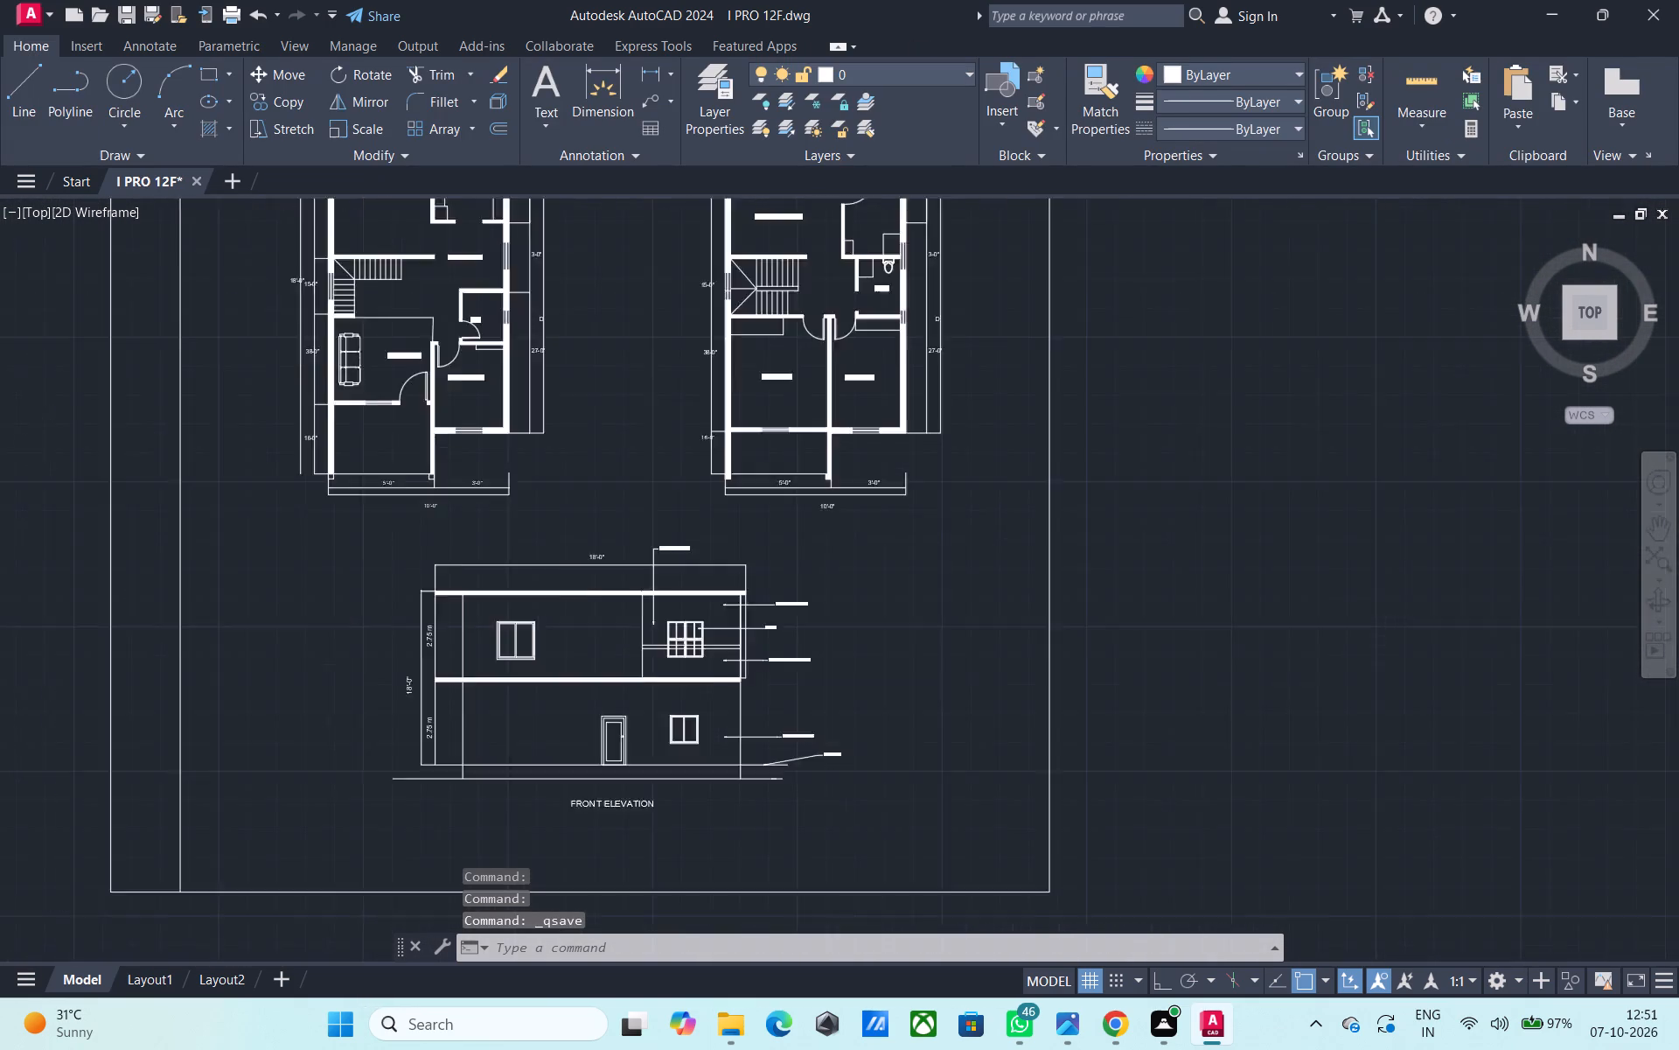
scroll(514, 611, down, 1)
middle_drag(477, 578, 564, 572)
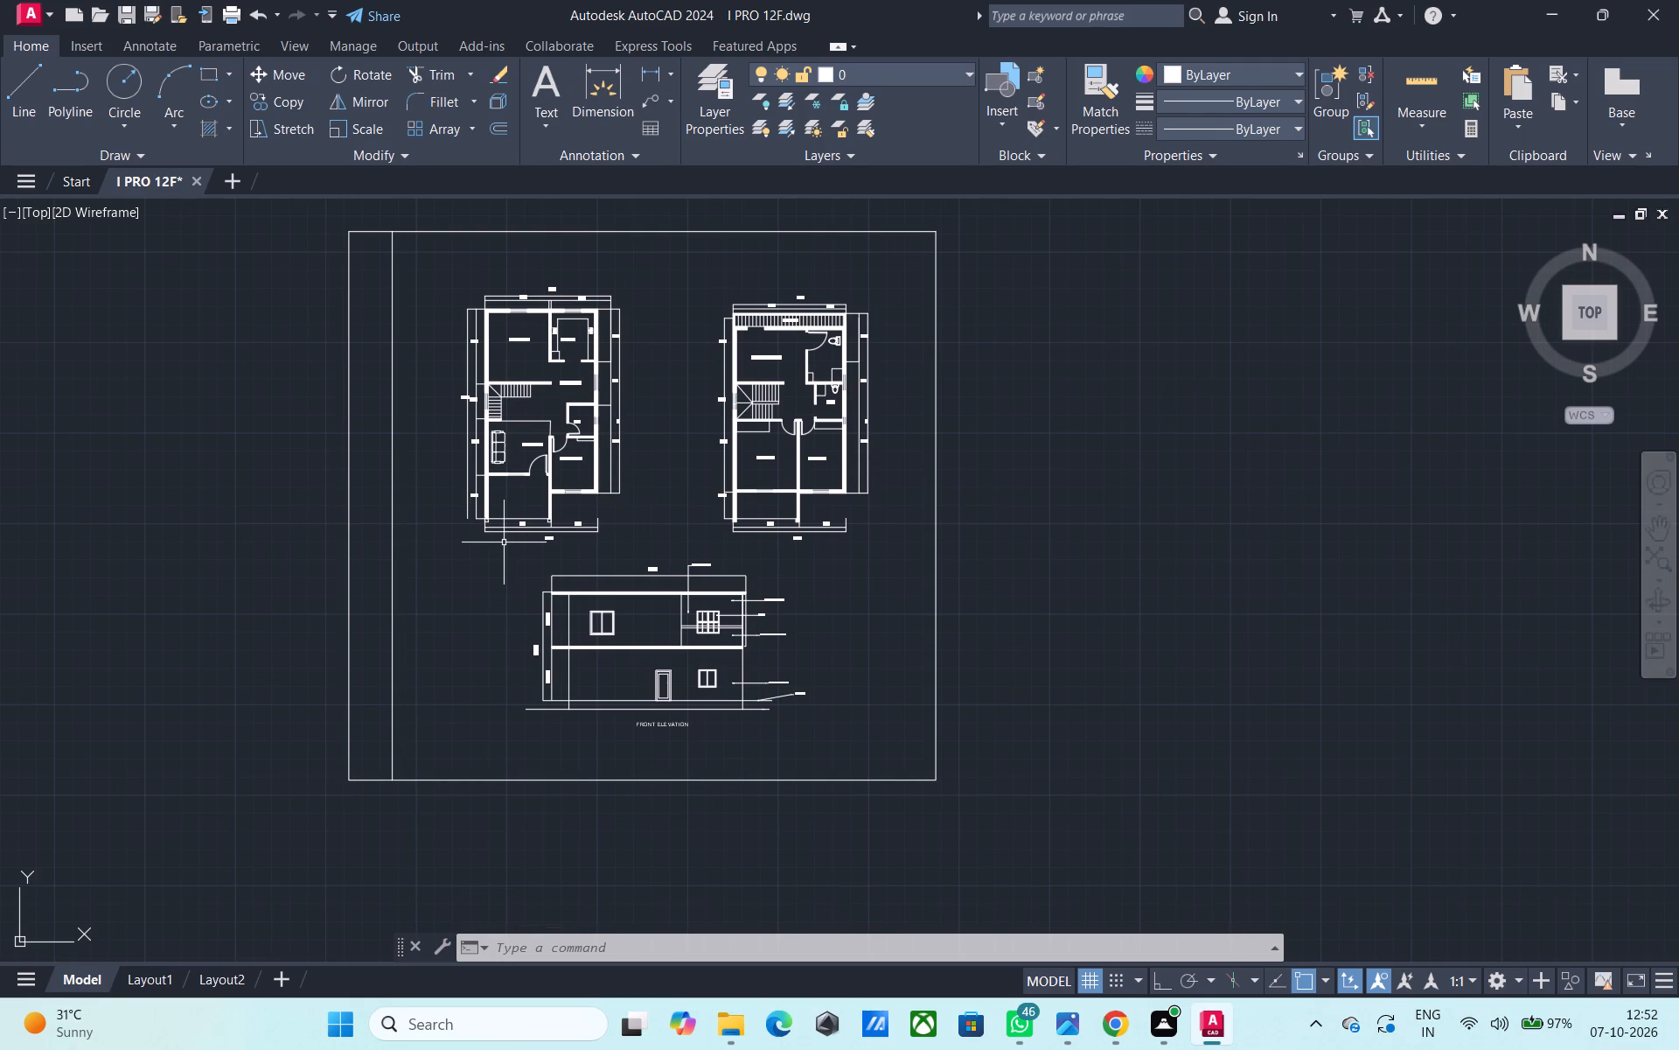
middle_drag(496, 546, 514, 580)
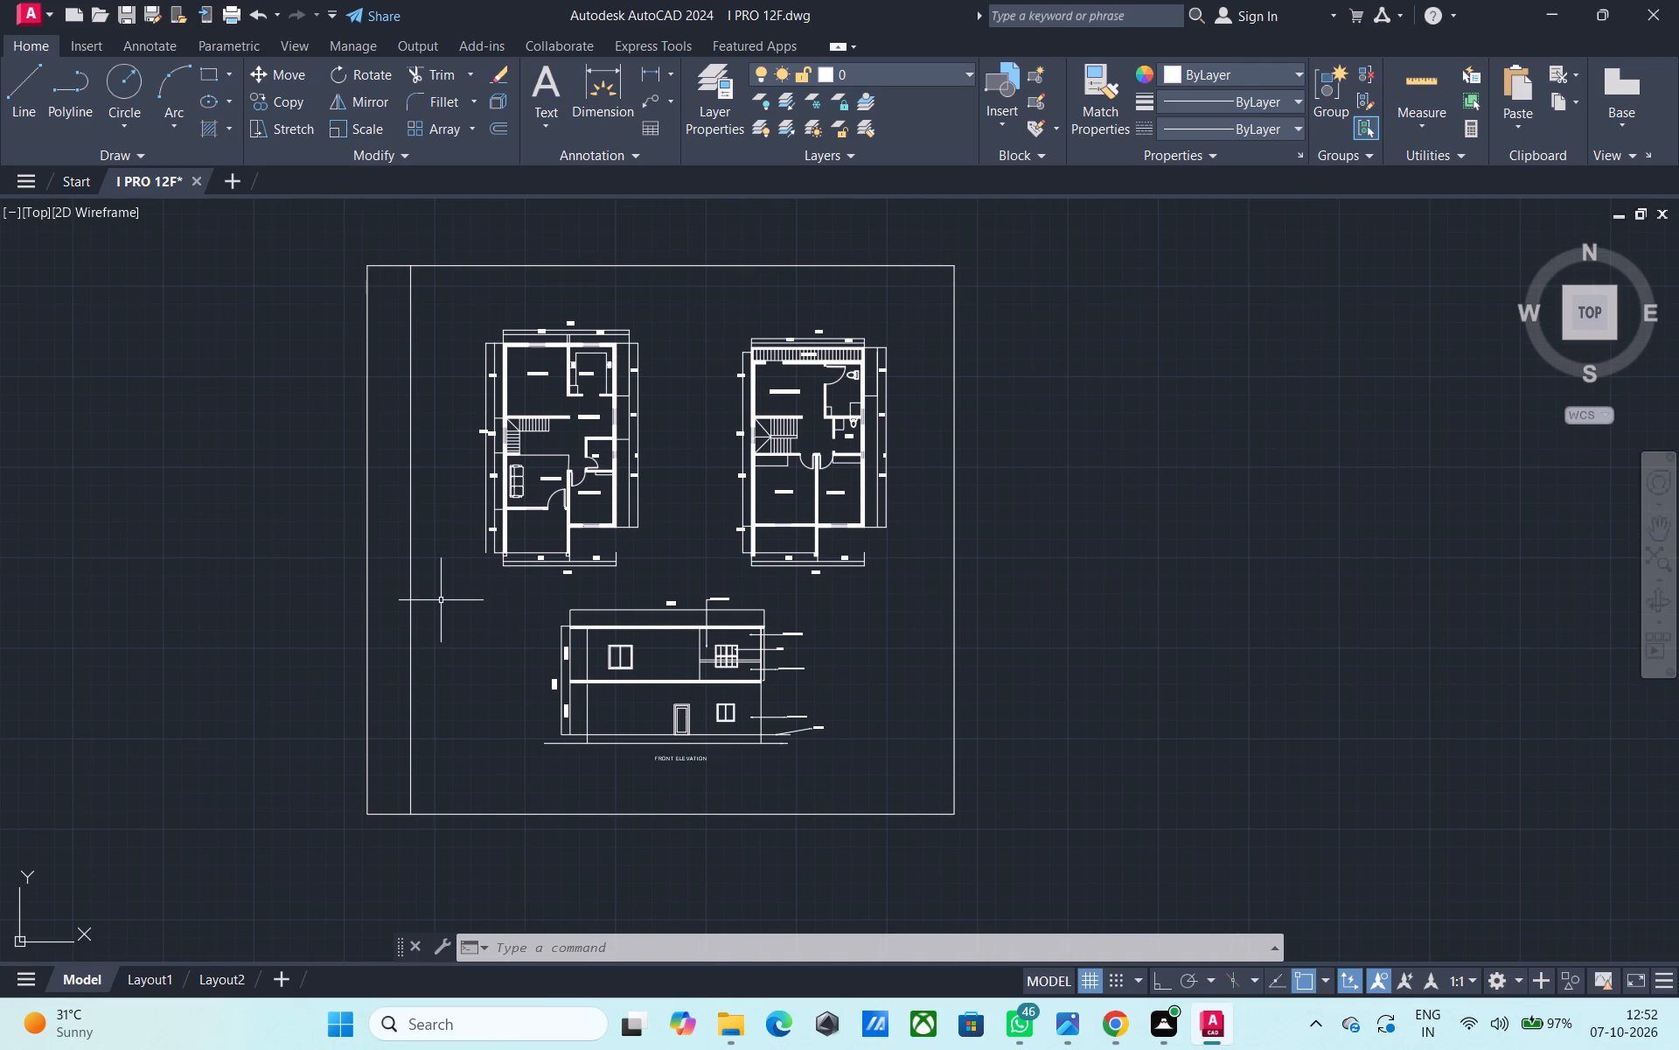
key(t)
key(space)
middle_drag(679, 621, 540, 570)
click(977, 547)
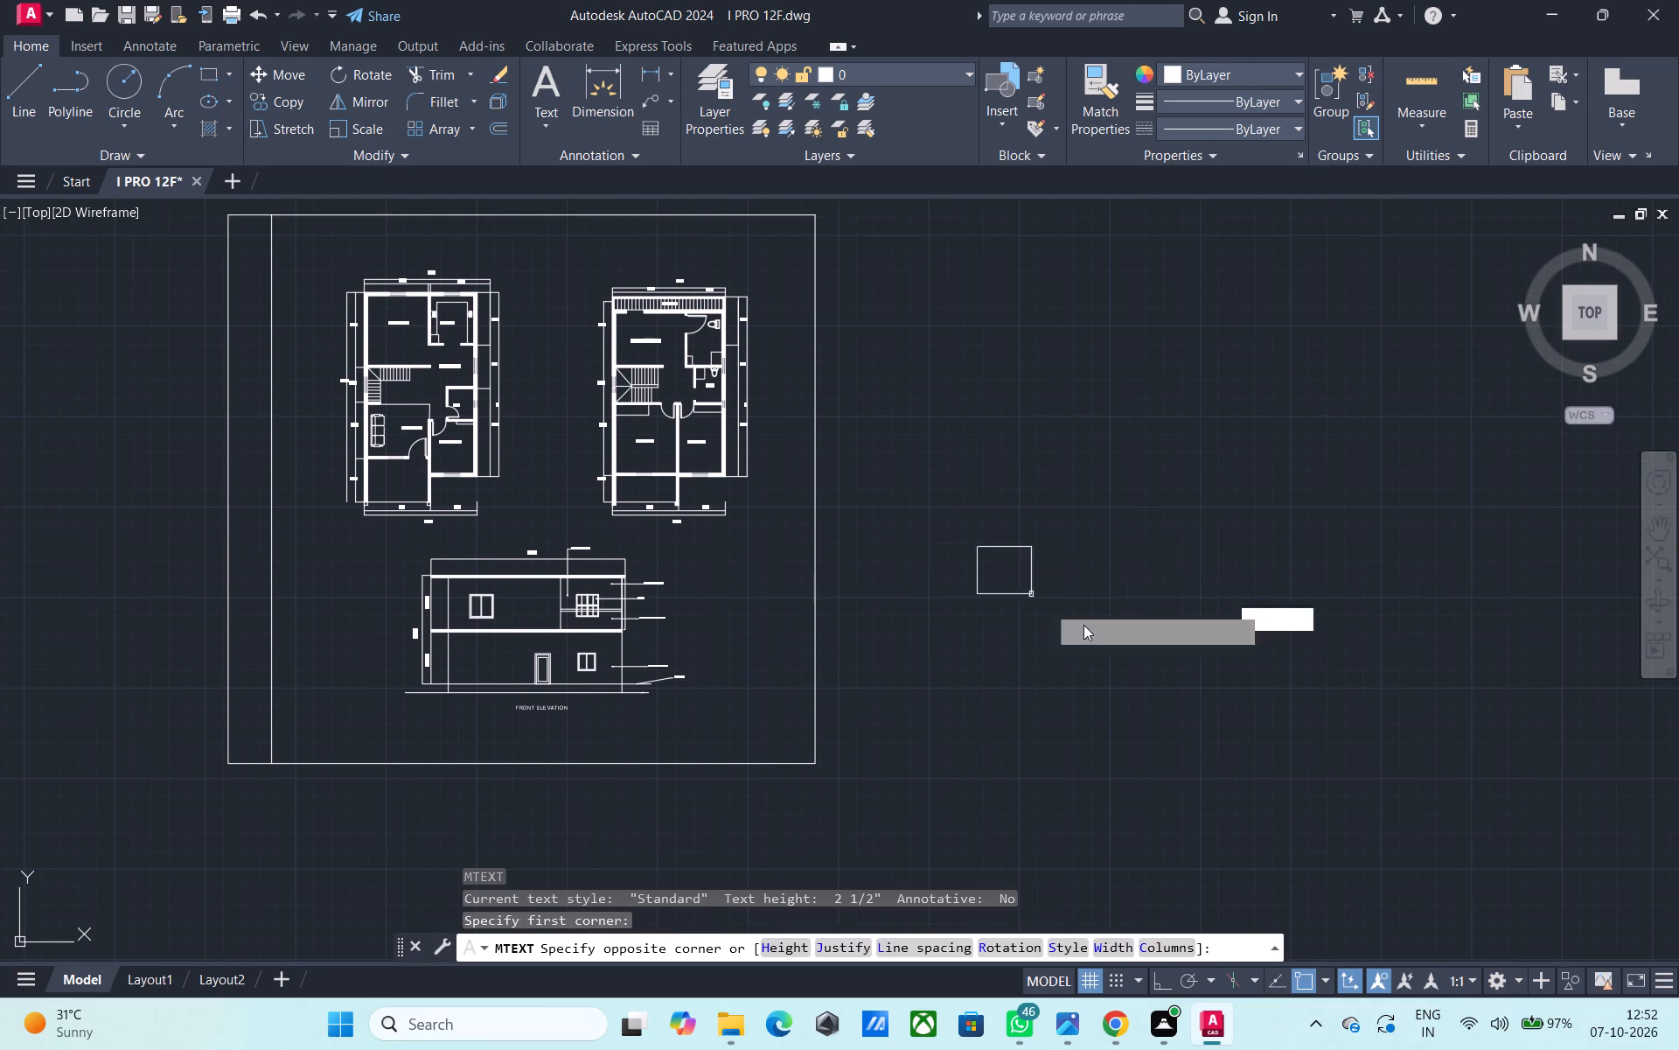
click(1096, 628)
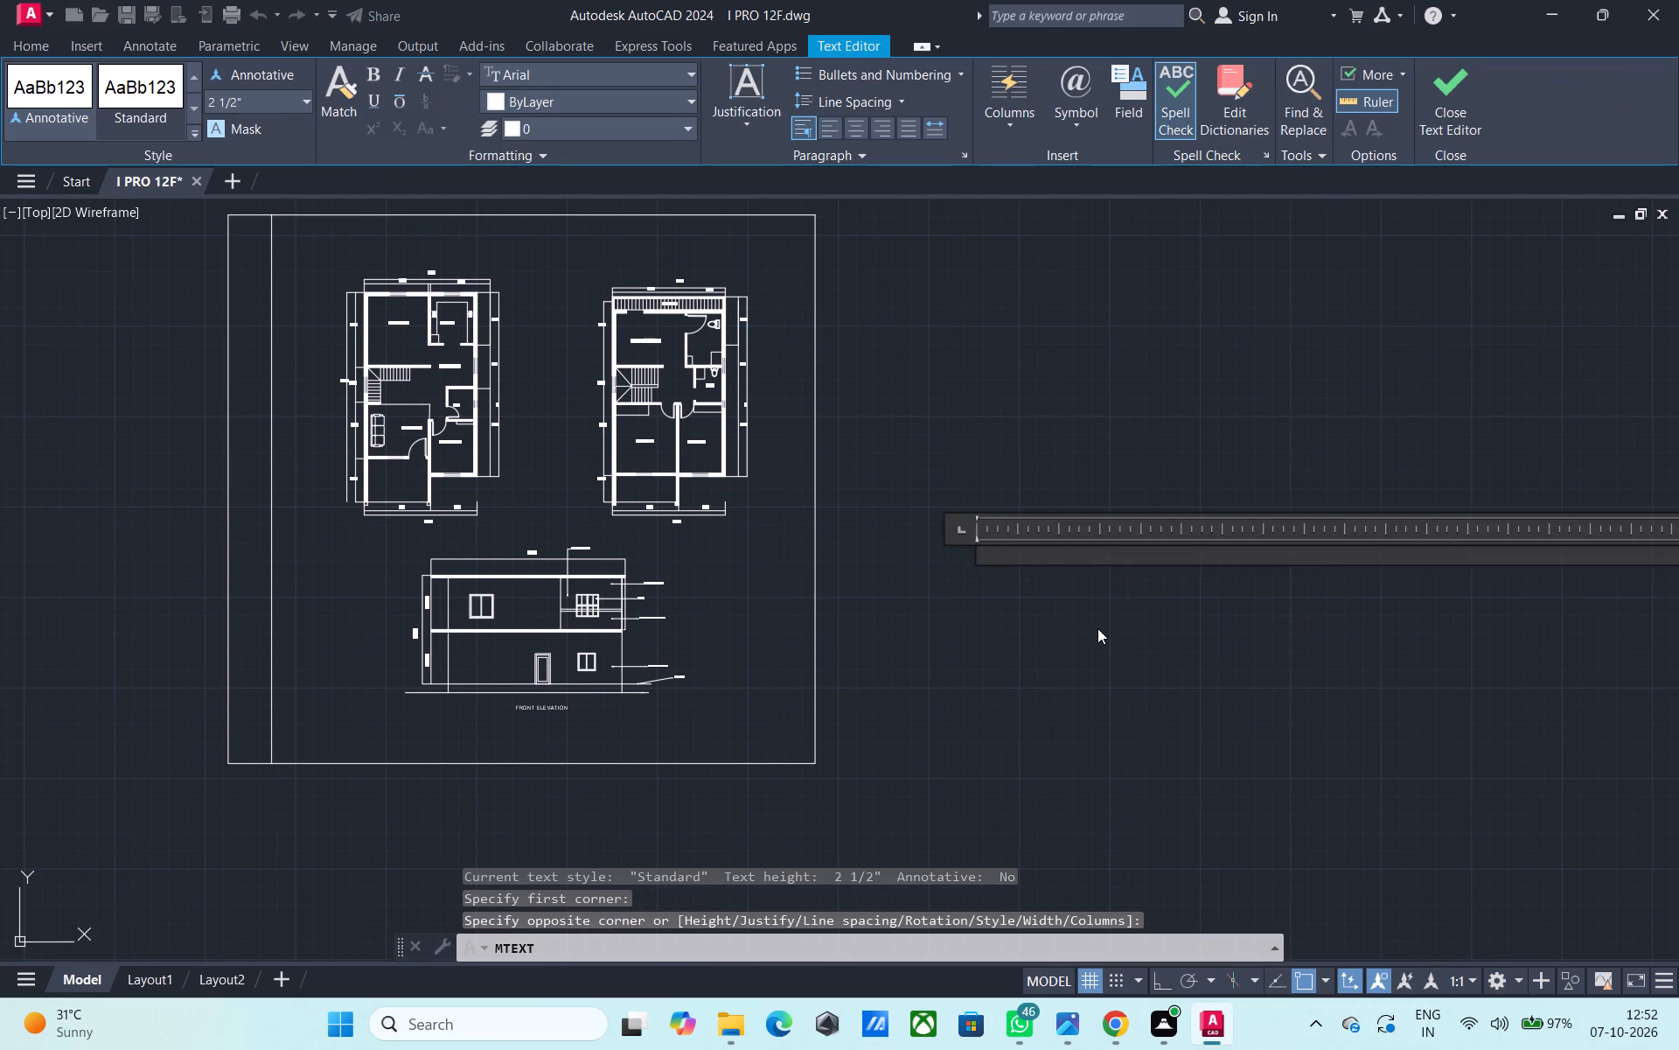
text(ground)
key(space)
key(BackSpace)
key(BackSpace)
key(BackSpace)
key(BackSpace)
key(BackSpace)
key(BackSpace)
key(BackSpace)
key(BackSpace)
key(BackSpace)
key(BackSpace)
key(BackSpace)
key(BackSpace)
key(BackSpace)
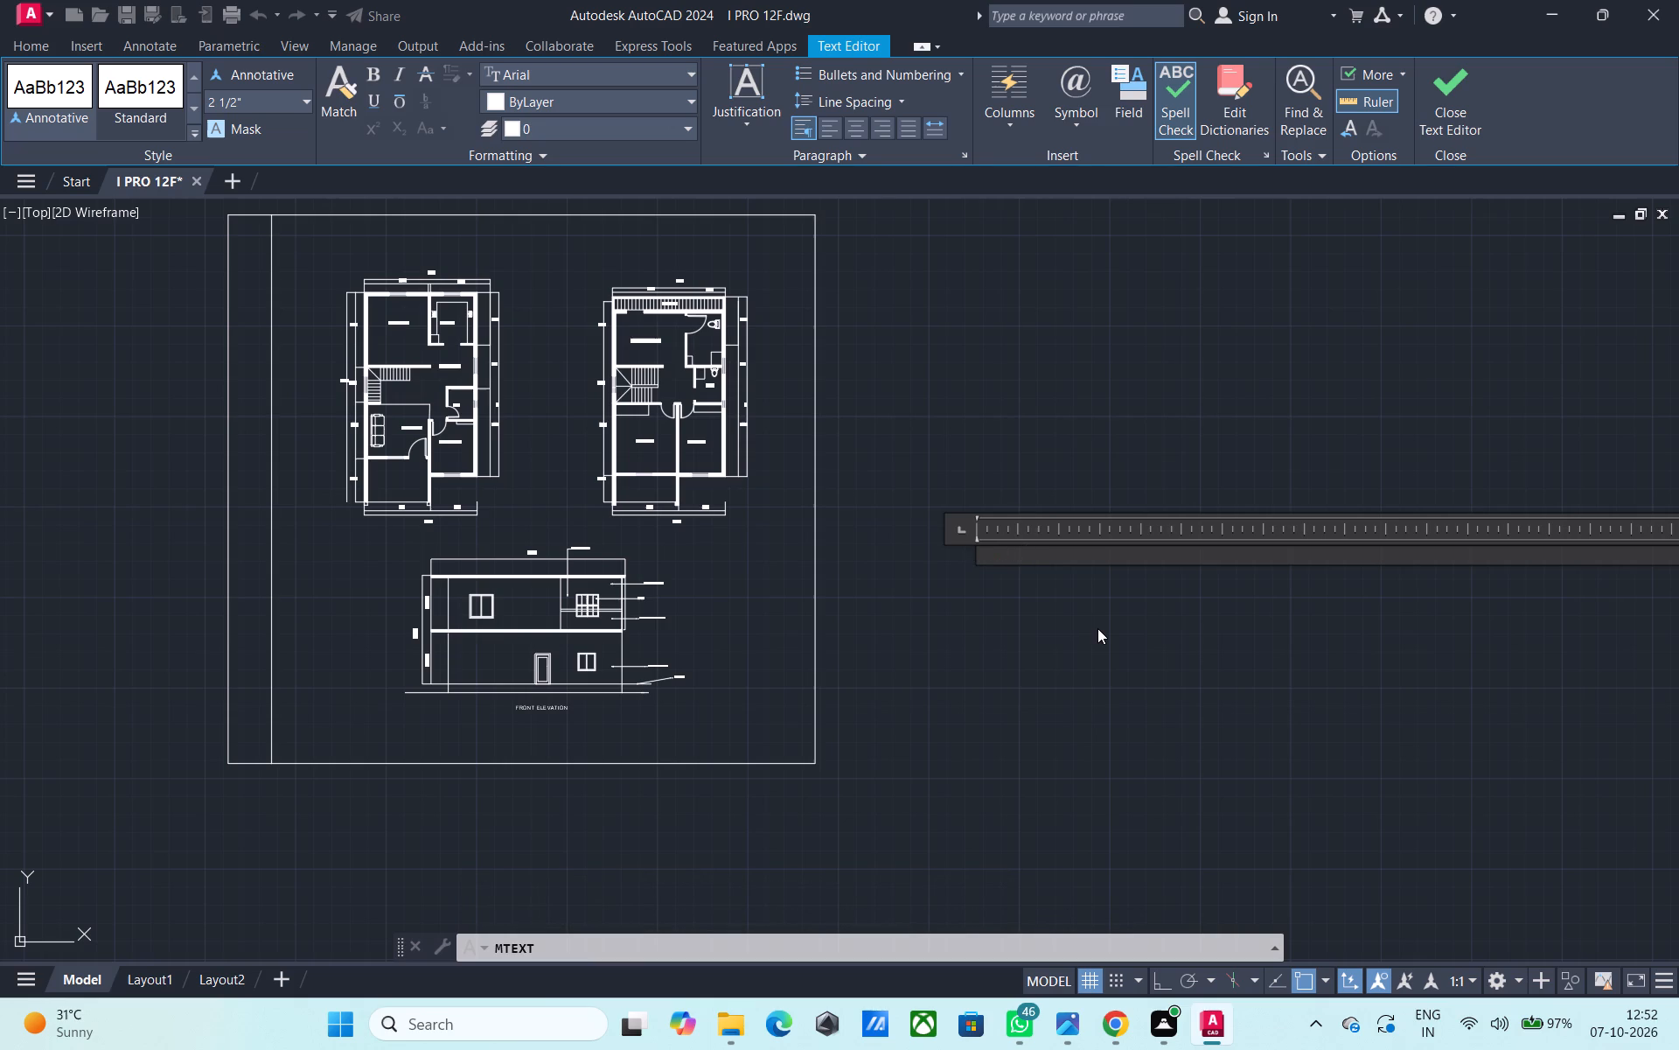
Enter "GROUND FLOOR + FIRST FLOOR LAYOUT" as the first line of the multiline text.
text(GROUN)
text(D)
key(space)
text(FLOOR)
key(space)
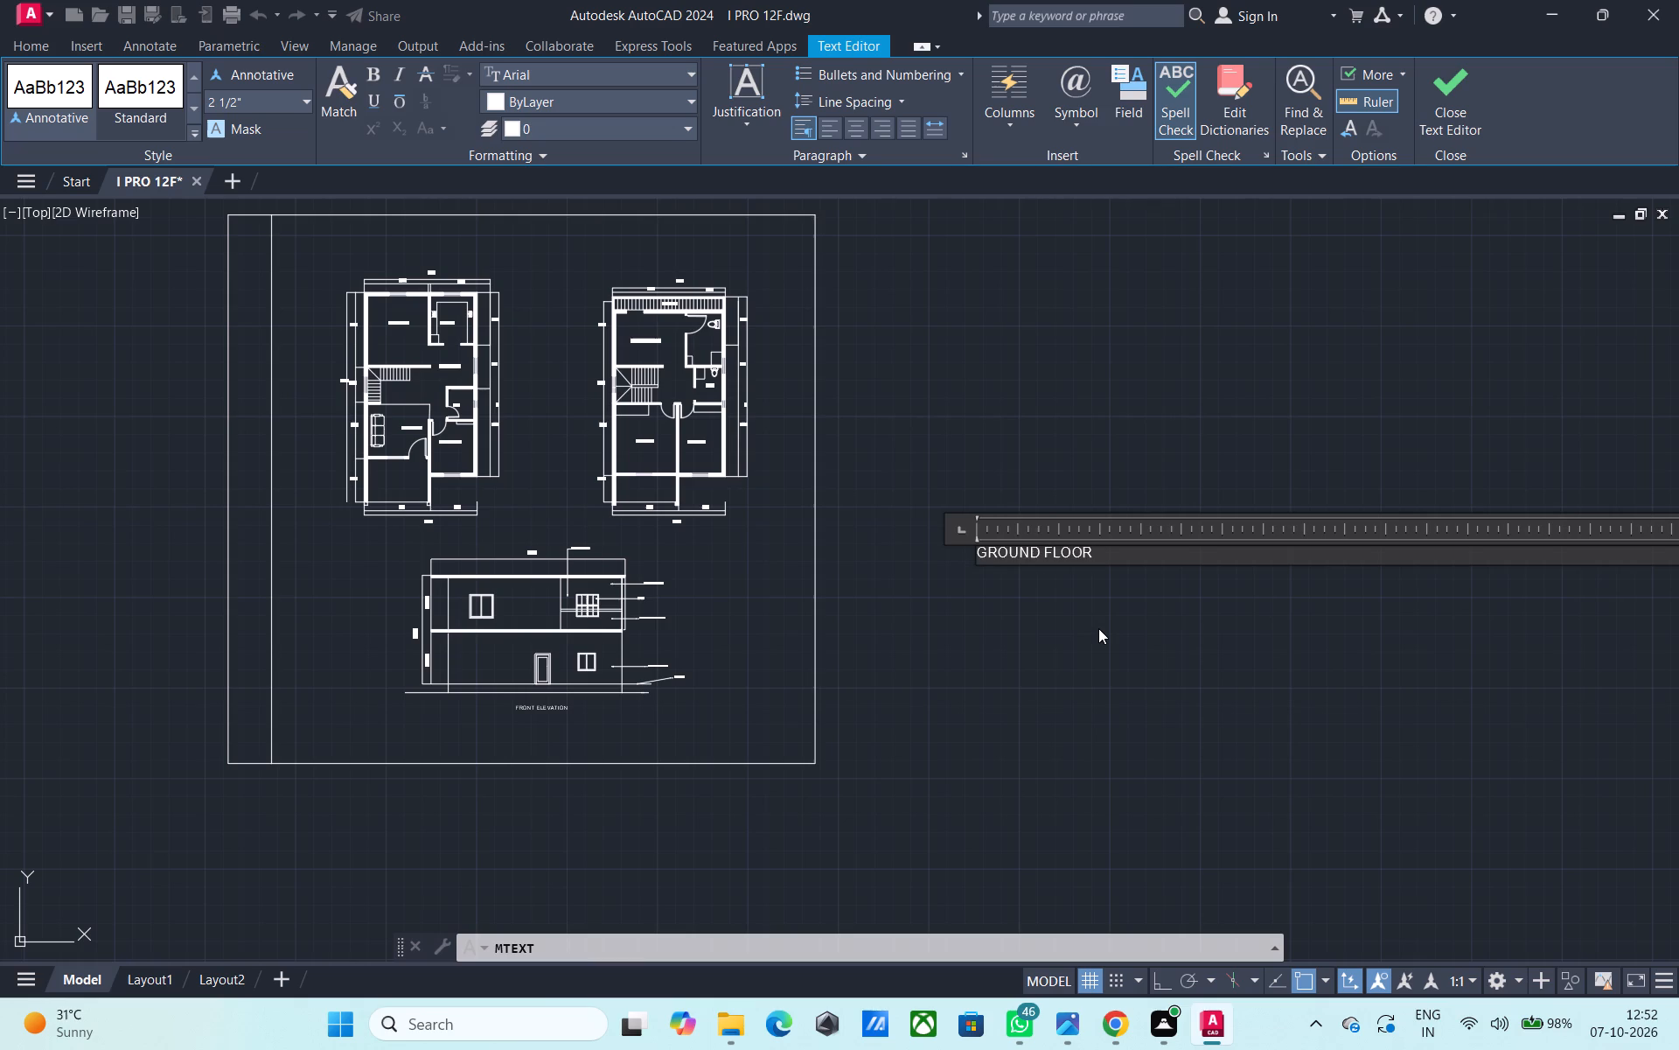
text(+)
key(space)
key(i)
key(BackSpace)
text(FIRST FLOOR)
key(space)
text(LAYOUT)
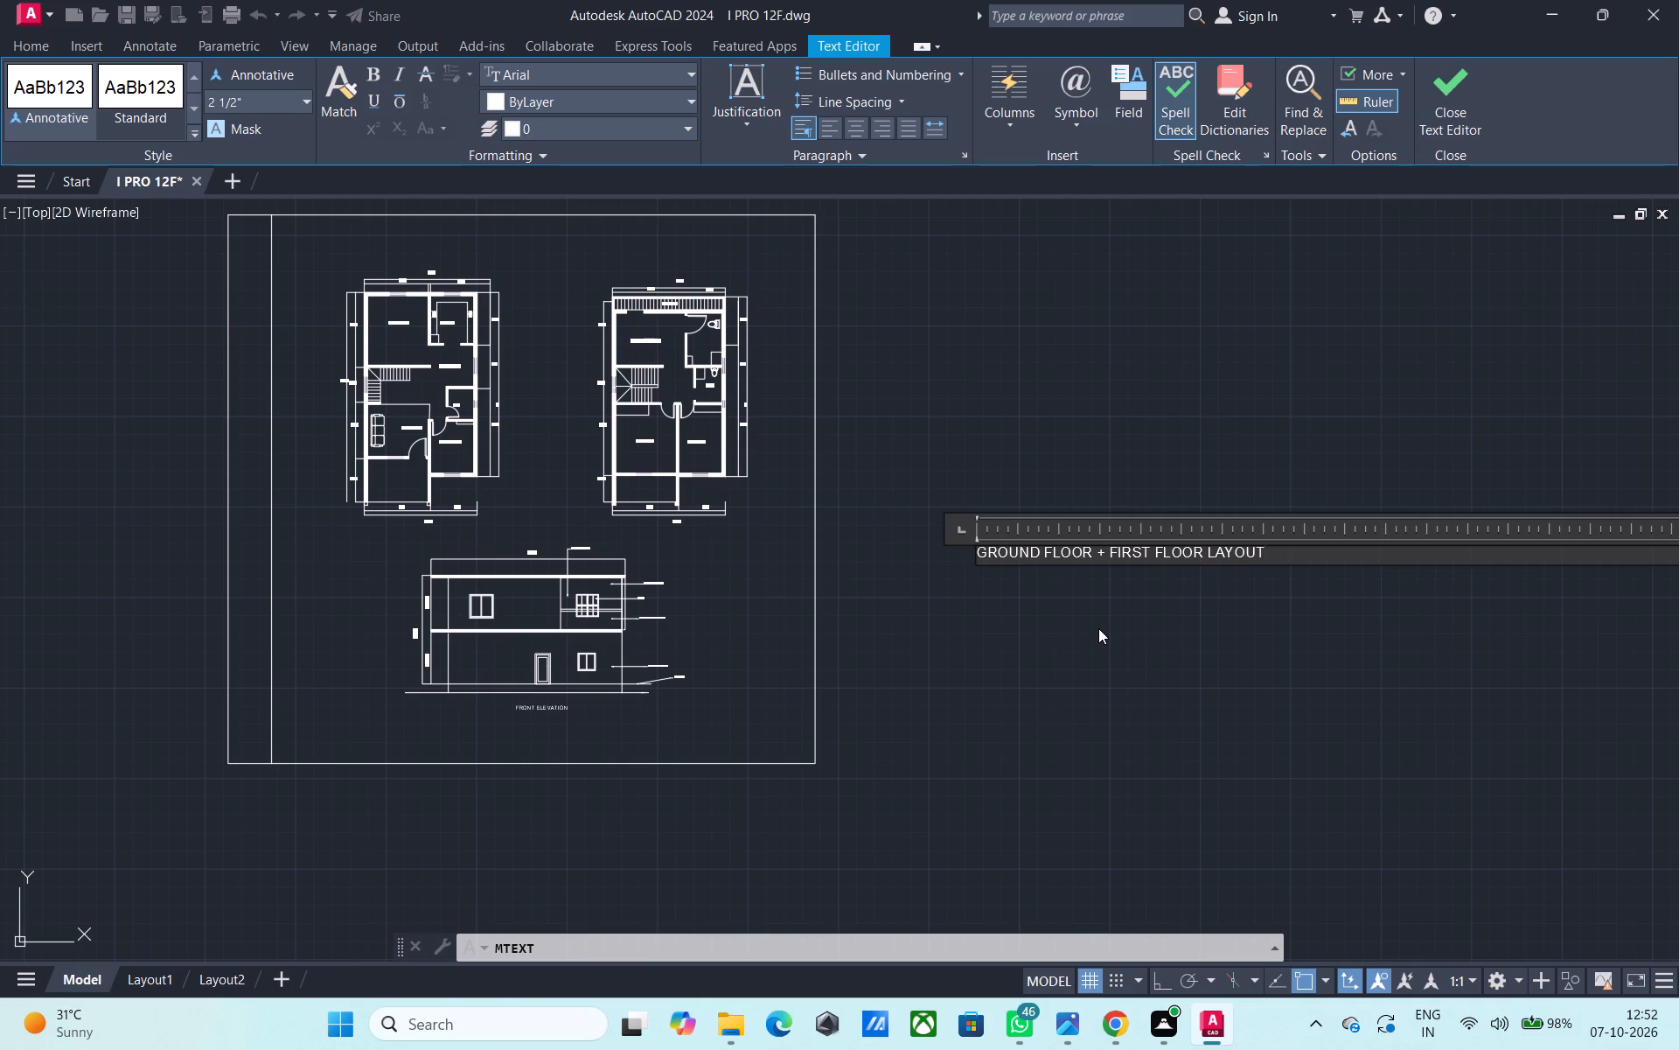
Add a second line "FRONT ELEVATION", indented with spaces beneath the middle of the first line, and finish the text.
key(Return)
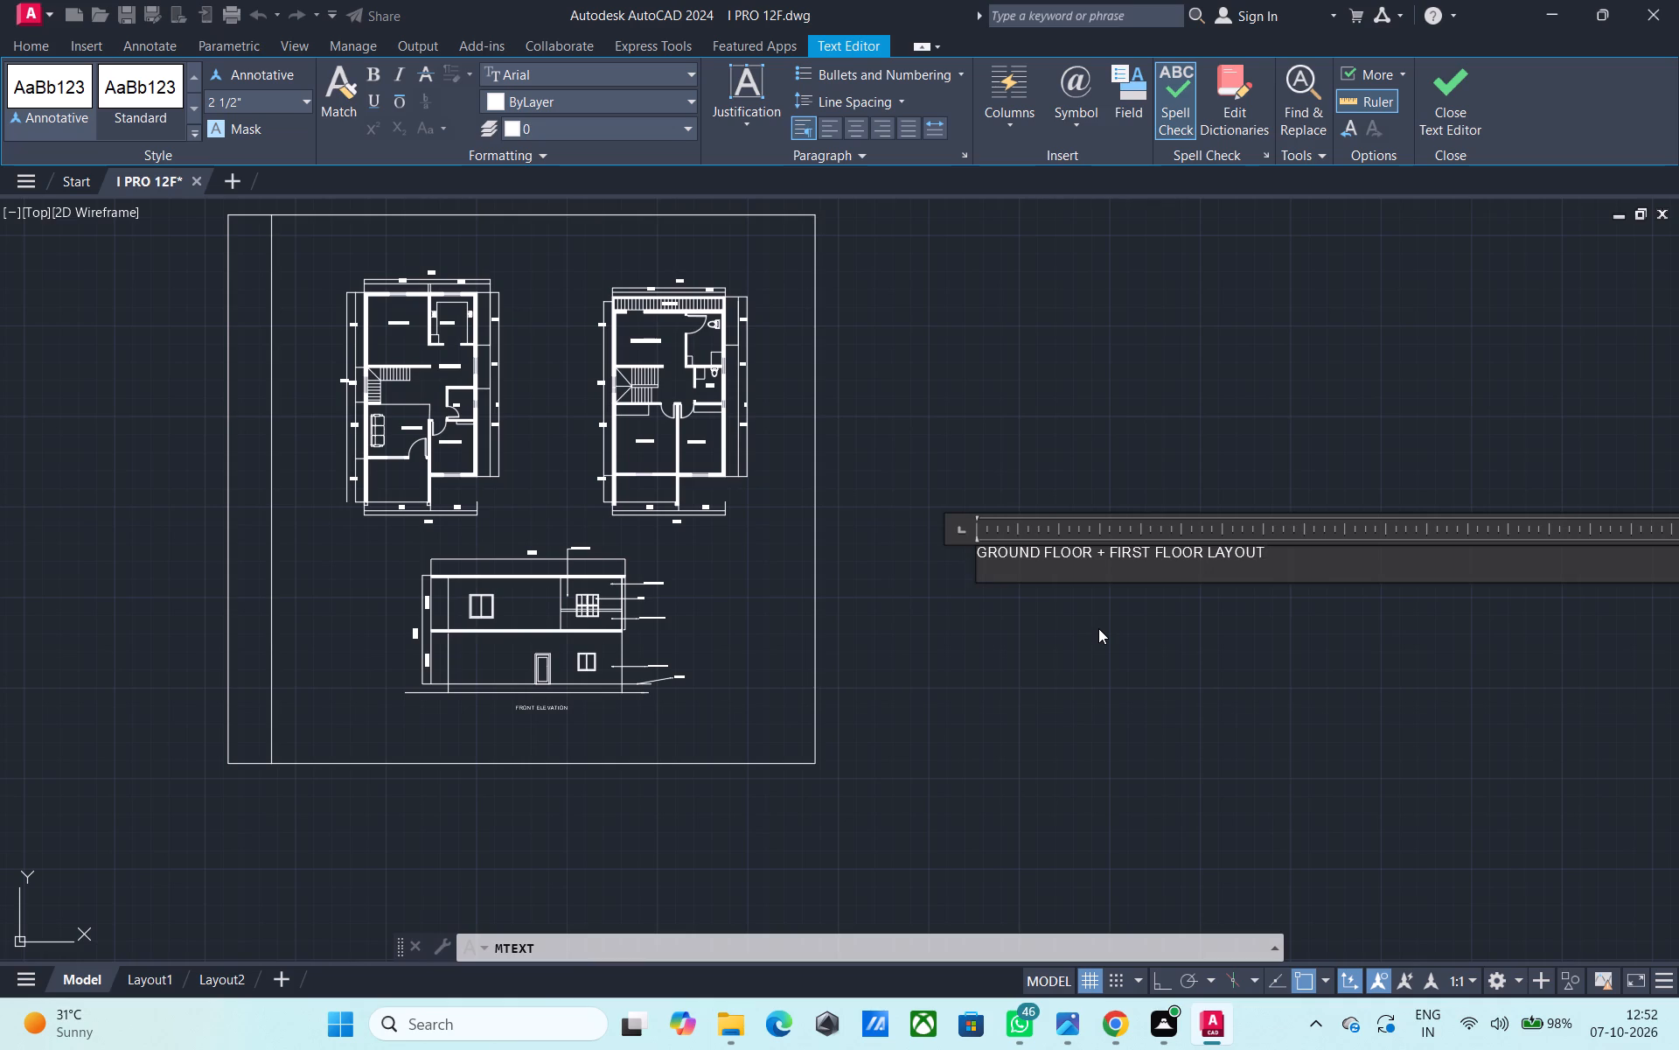
key(space)
key(space)
key(space)
key(space)
text(FRONT)
key(space)
key(e)
text(LEVATION)
click(991, 570)
key(space)
key(space)
key(space)
key(space)
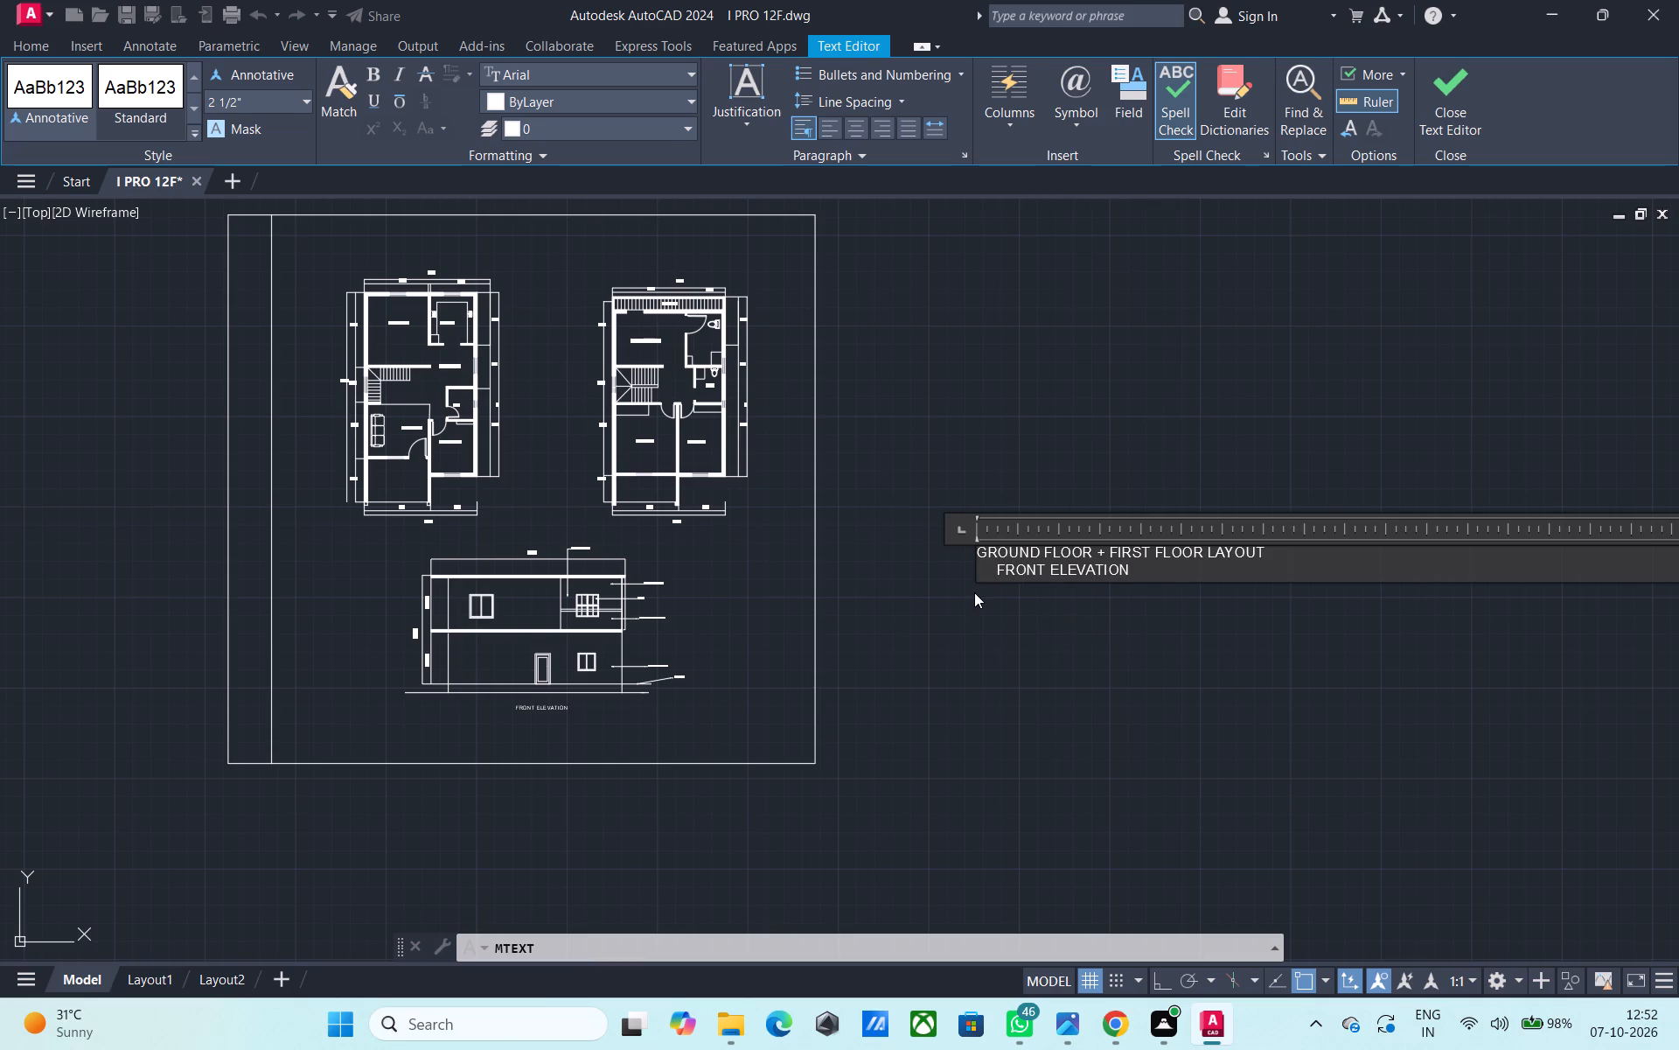
key(space)
key(space)
key(space)
key(space)
key(space)
key(space)
click(1138, 627)
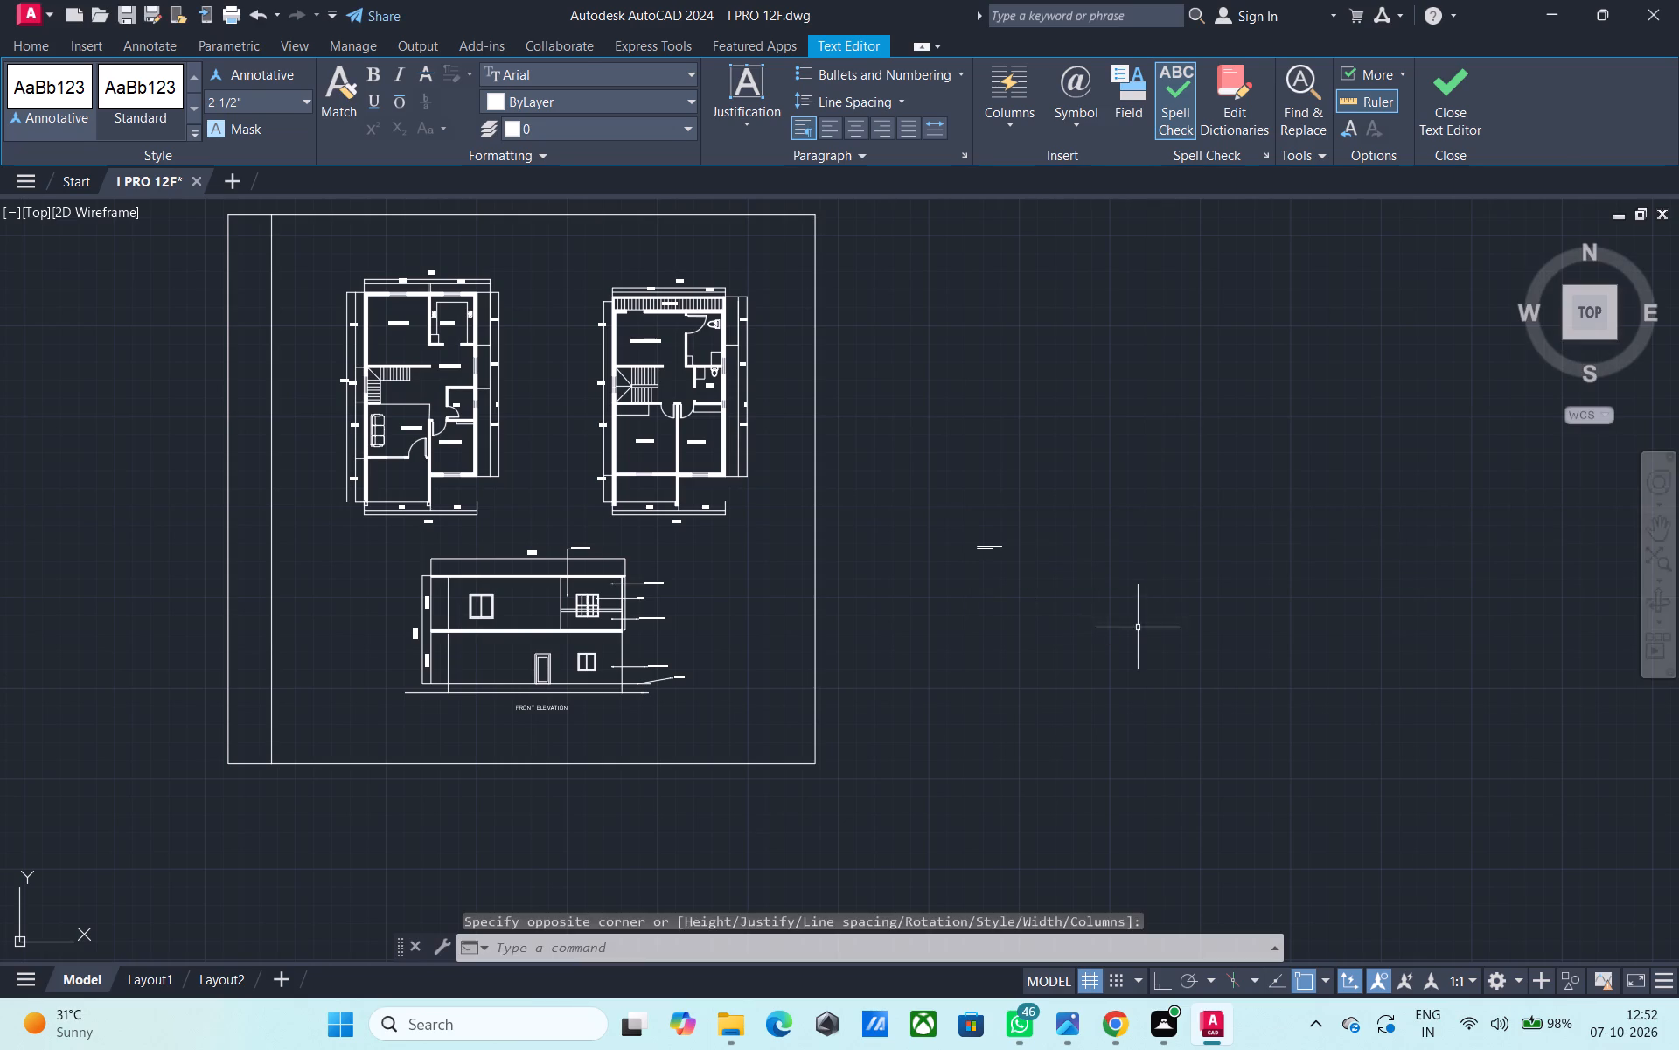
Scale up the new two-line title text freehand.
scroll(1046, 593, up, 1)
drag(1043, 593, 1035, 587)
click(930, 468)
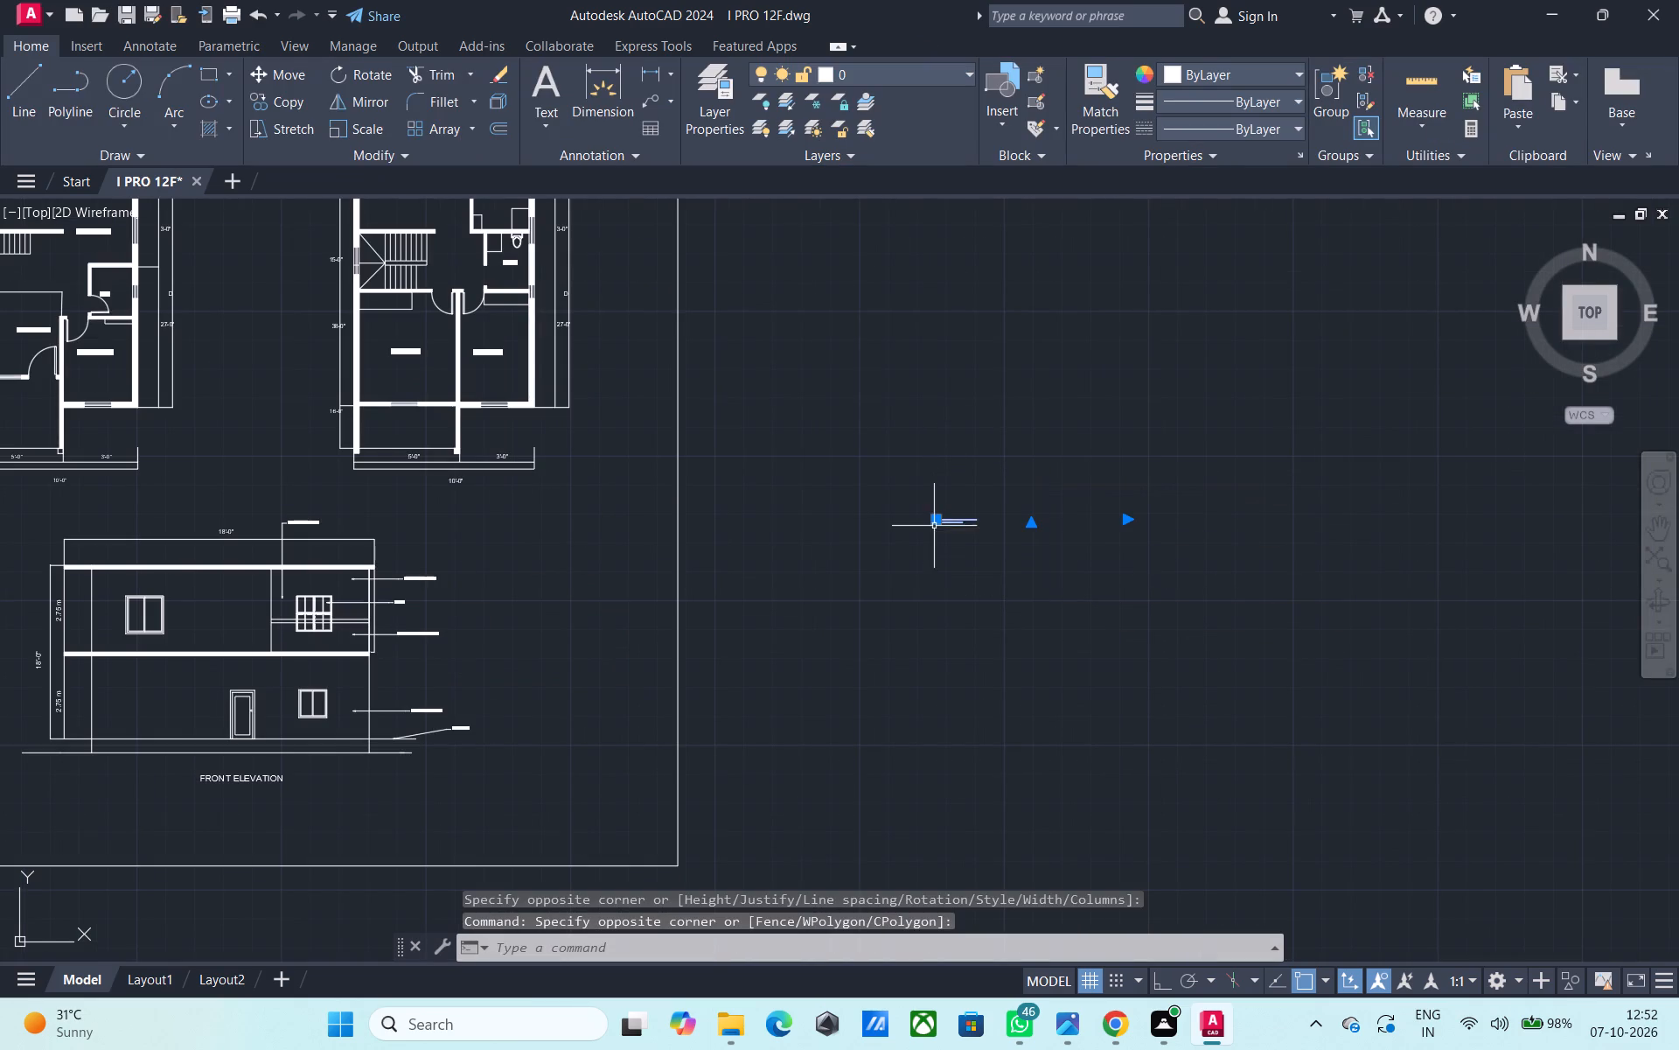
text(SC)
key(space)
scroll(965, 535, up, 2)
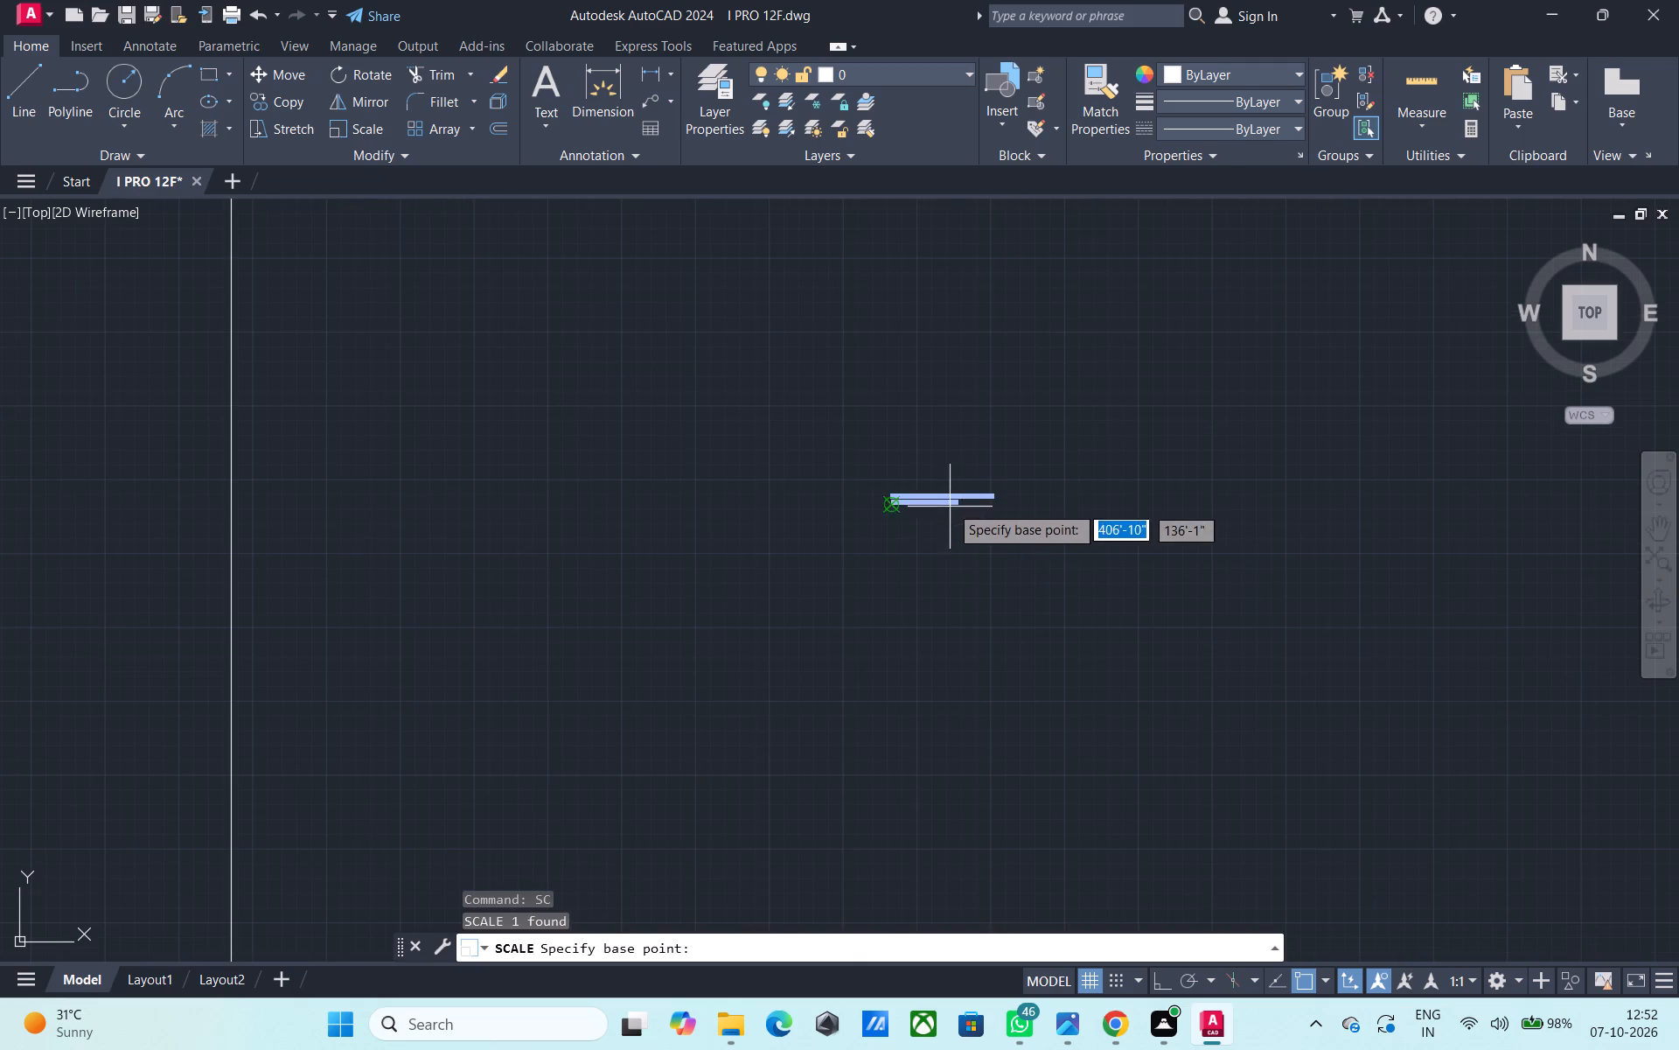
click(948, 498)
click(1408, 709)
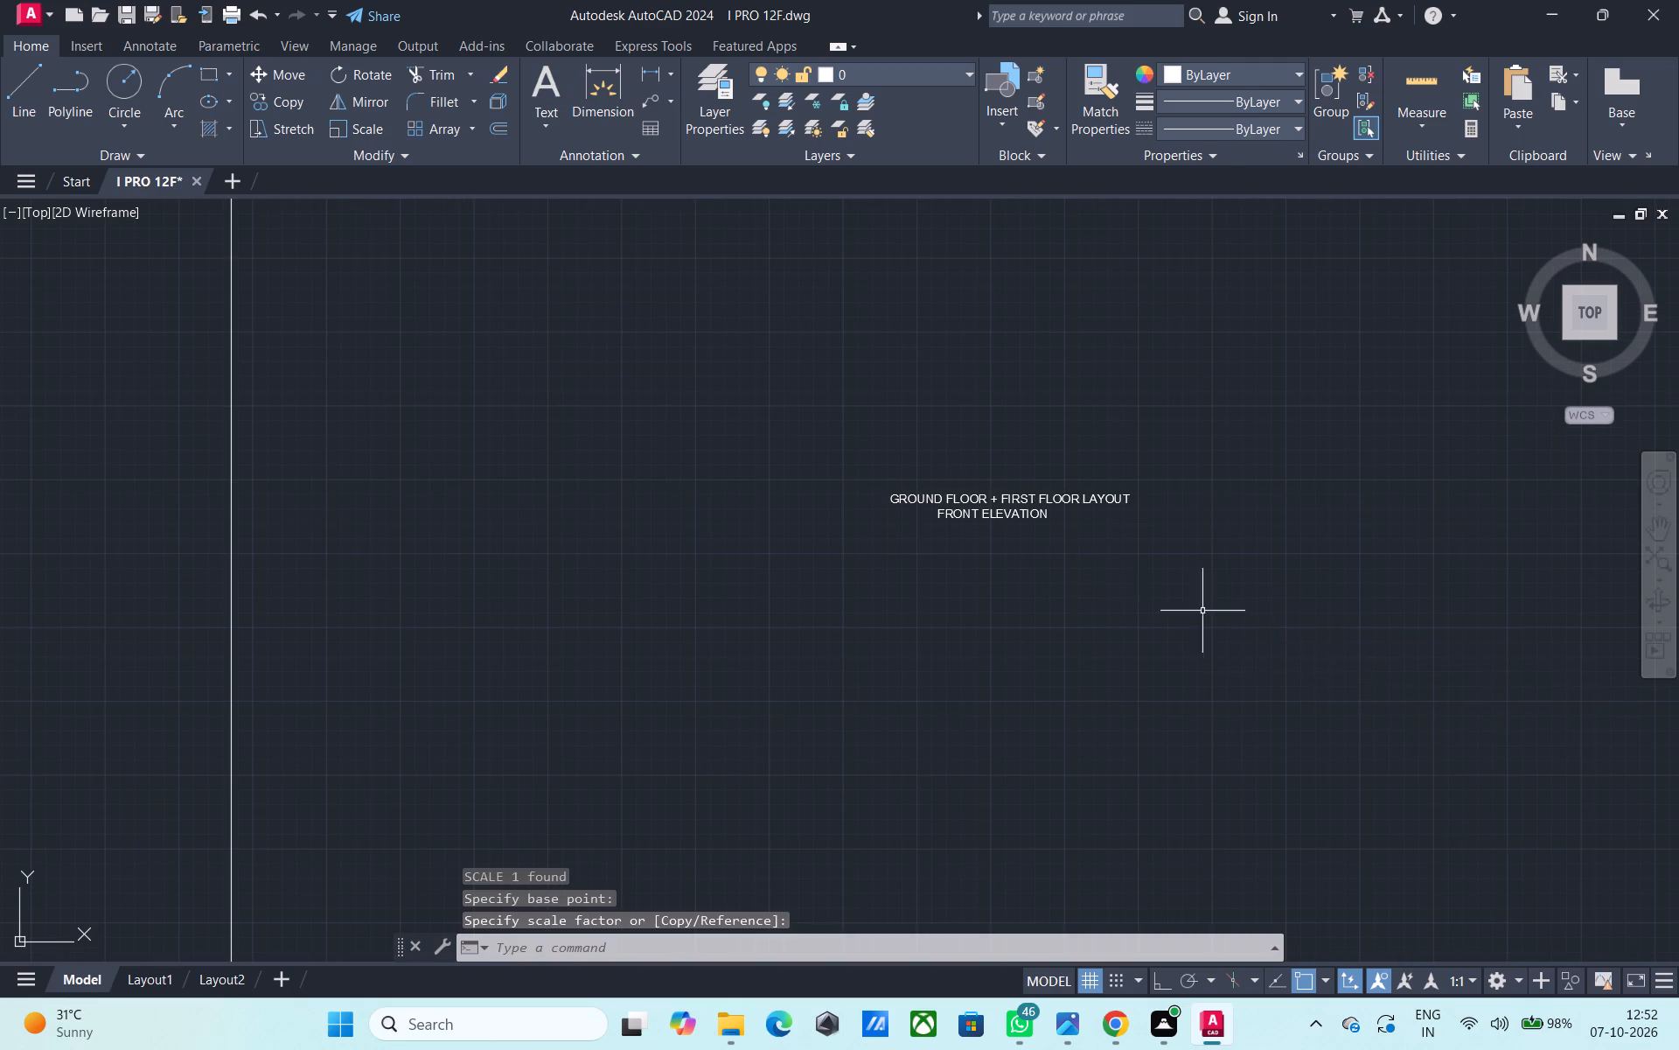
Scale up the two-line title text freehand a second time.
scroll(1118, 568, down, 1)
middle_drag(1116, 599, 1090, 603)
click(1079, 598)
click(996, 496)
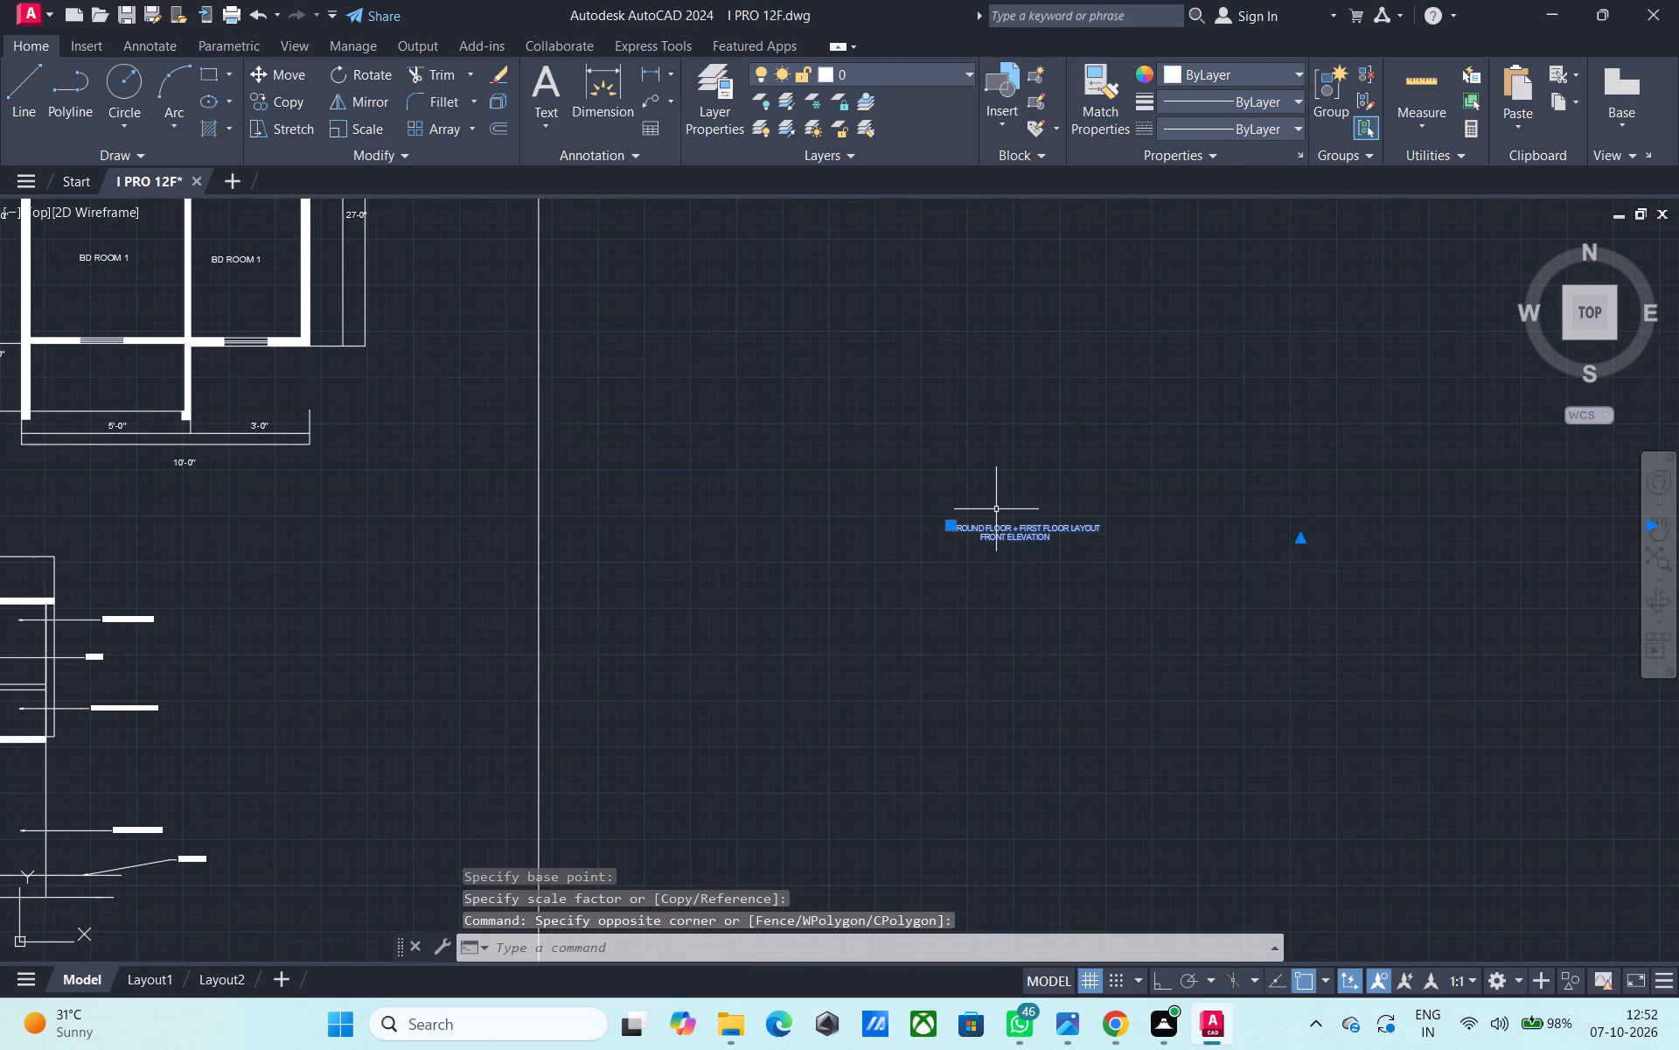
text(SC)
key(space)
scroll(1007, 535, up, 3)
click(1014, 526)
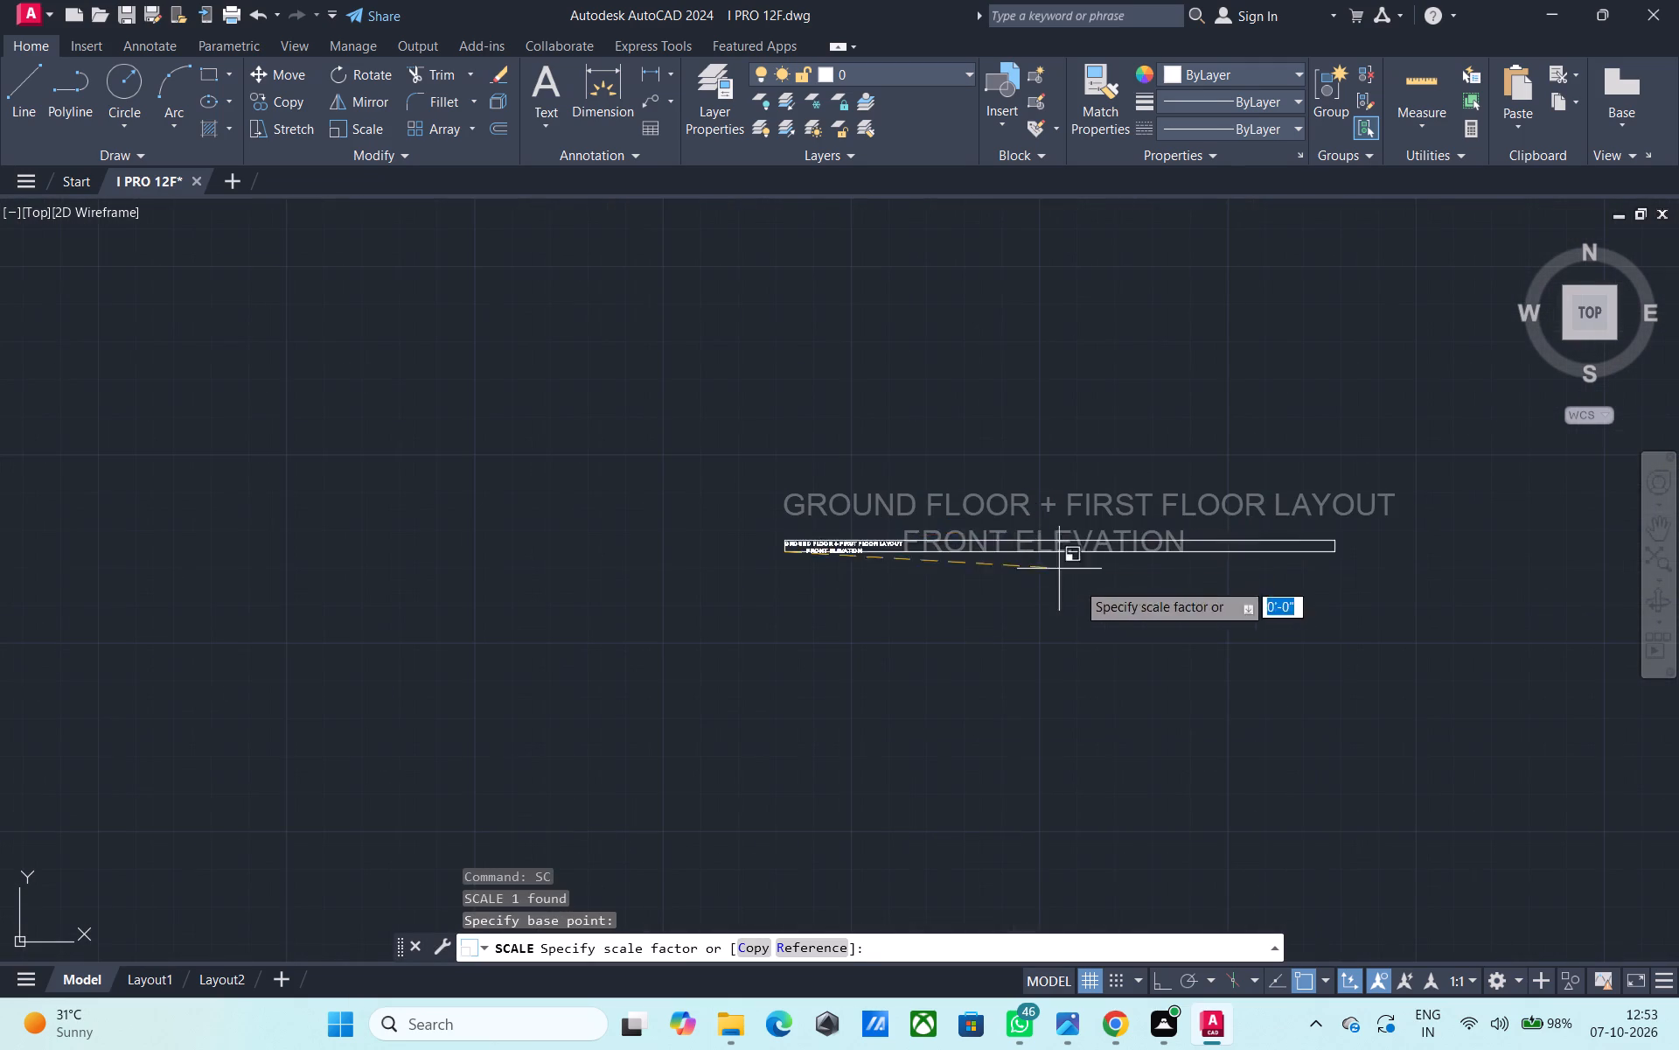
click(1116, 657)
Set the title text's height to 1'.
scroll(850, 576, up, 2)
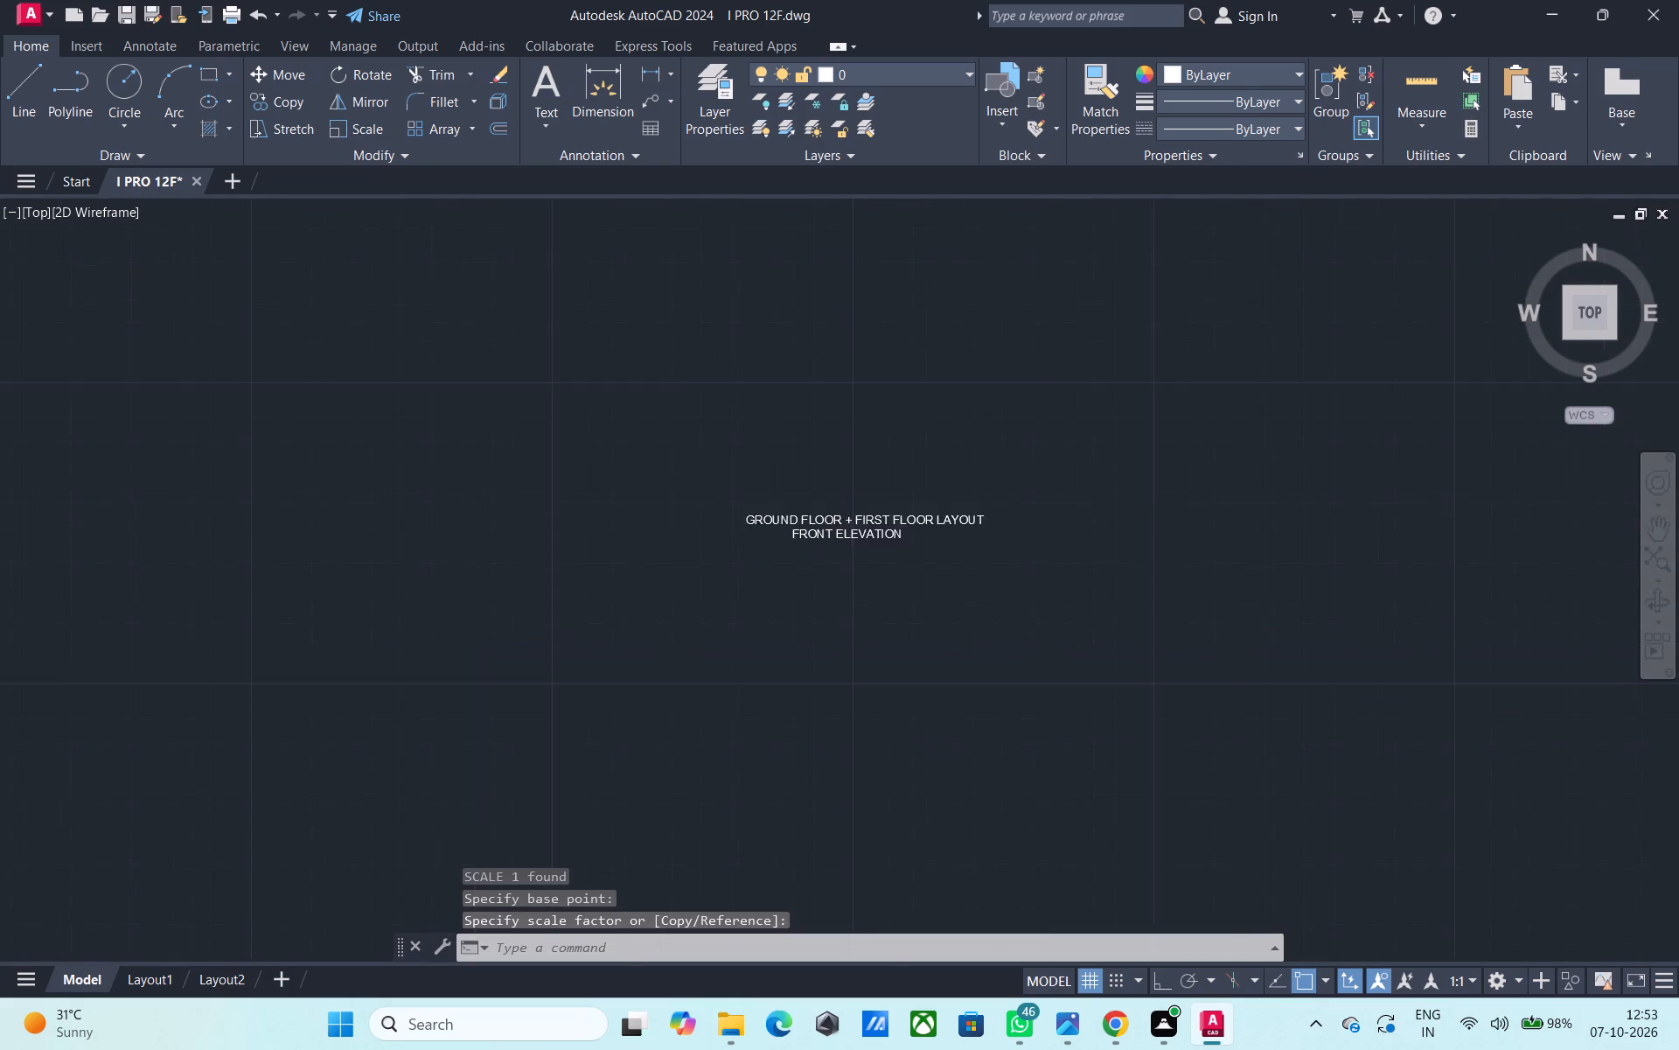
drag(911, 600, 904, 586)
click(787, 440)
right_click(787, 440)
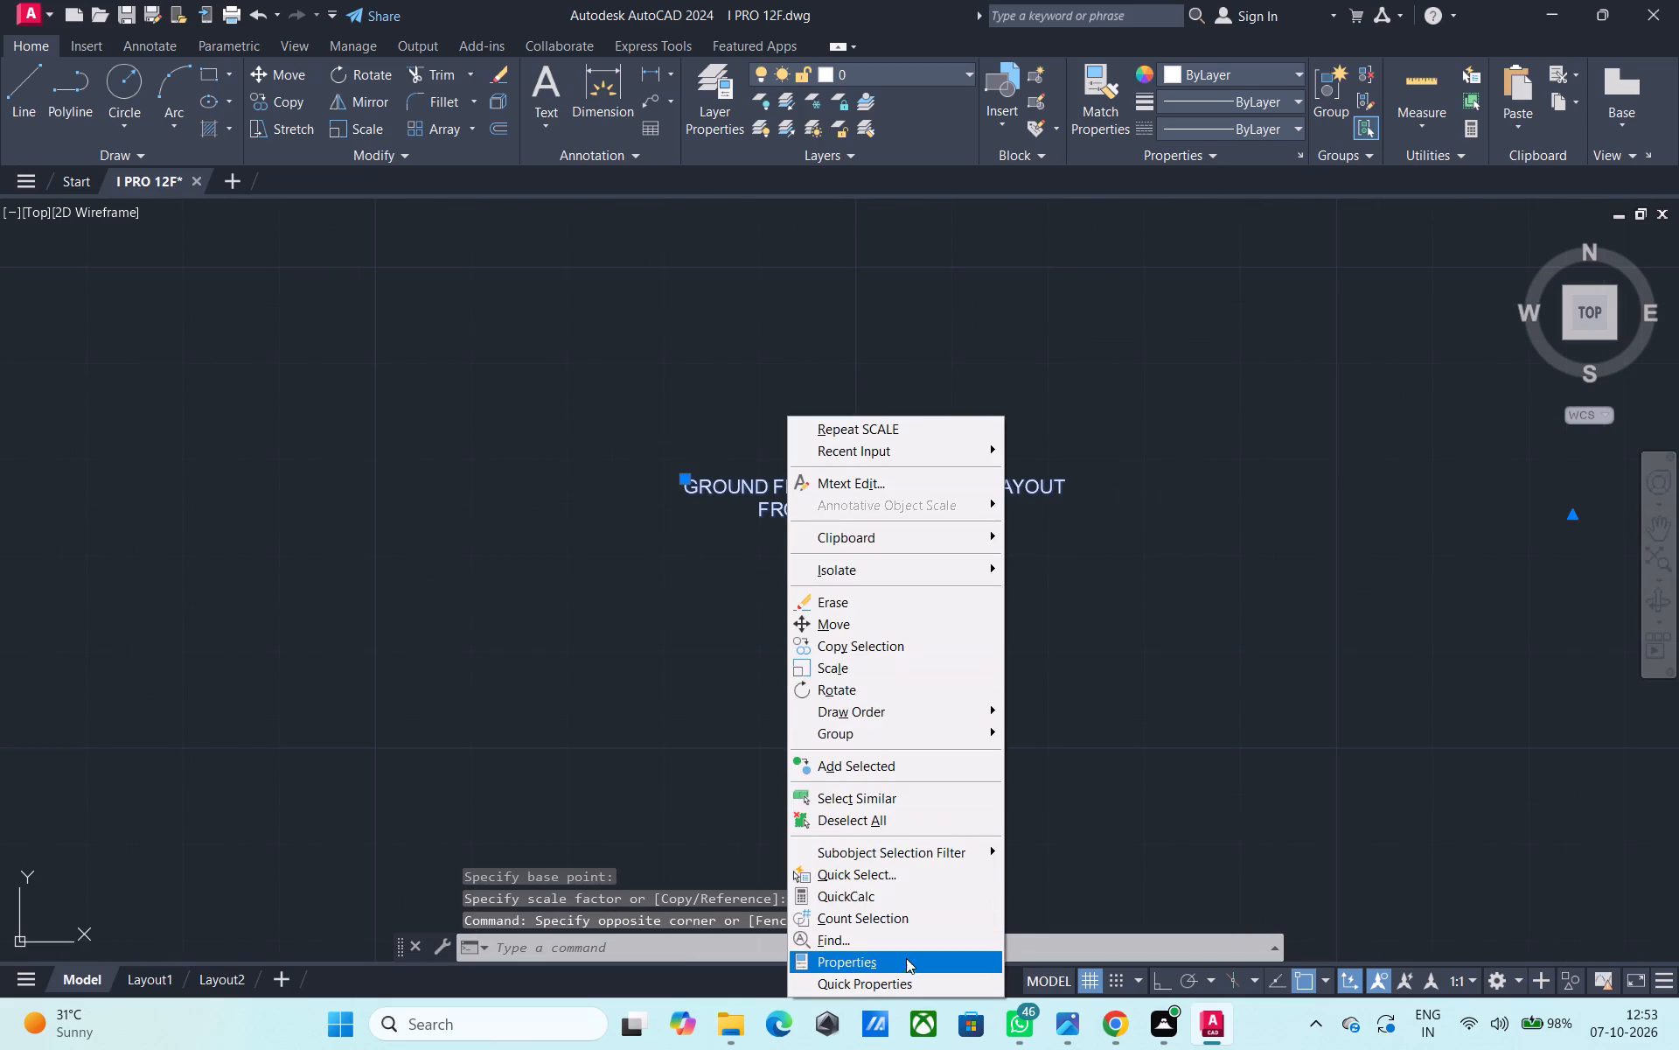
click(906, 960)
click(187, 511)
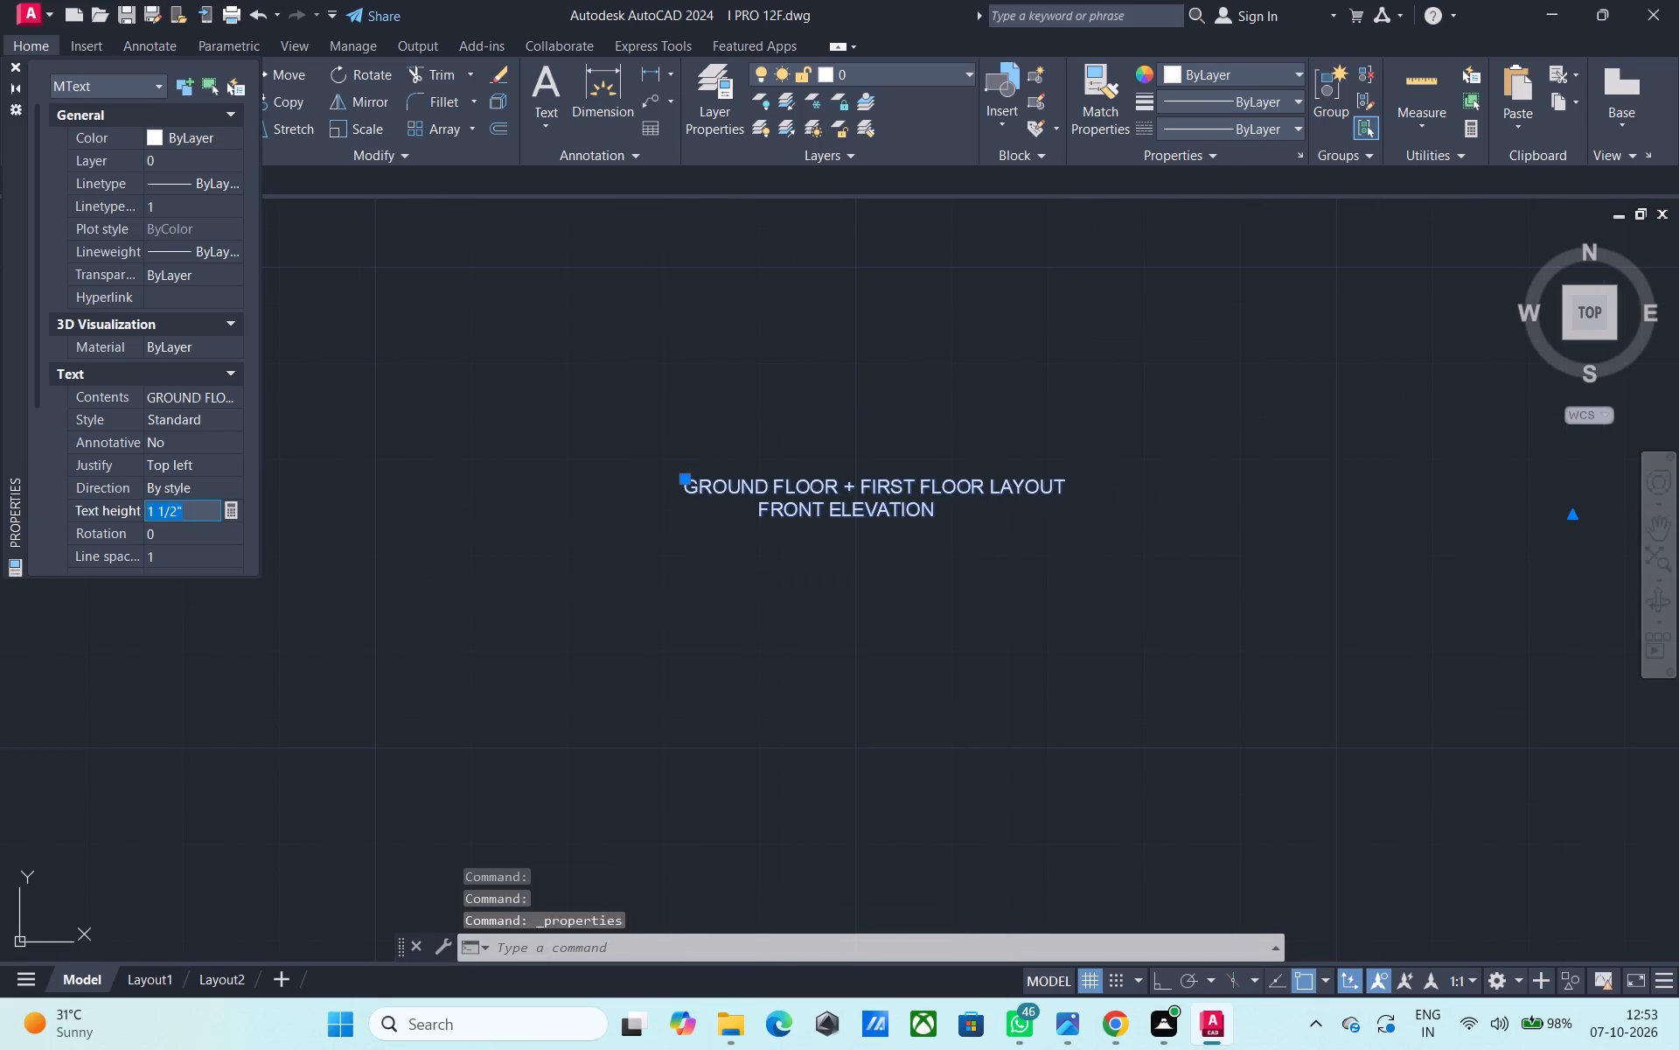
key(BackSpace)
text(1')
key(Return)
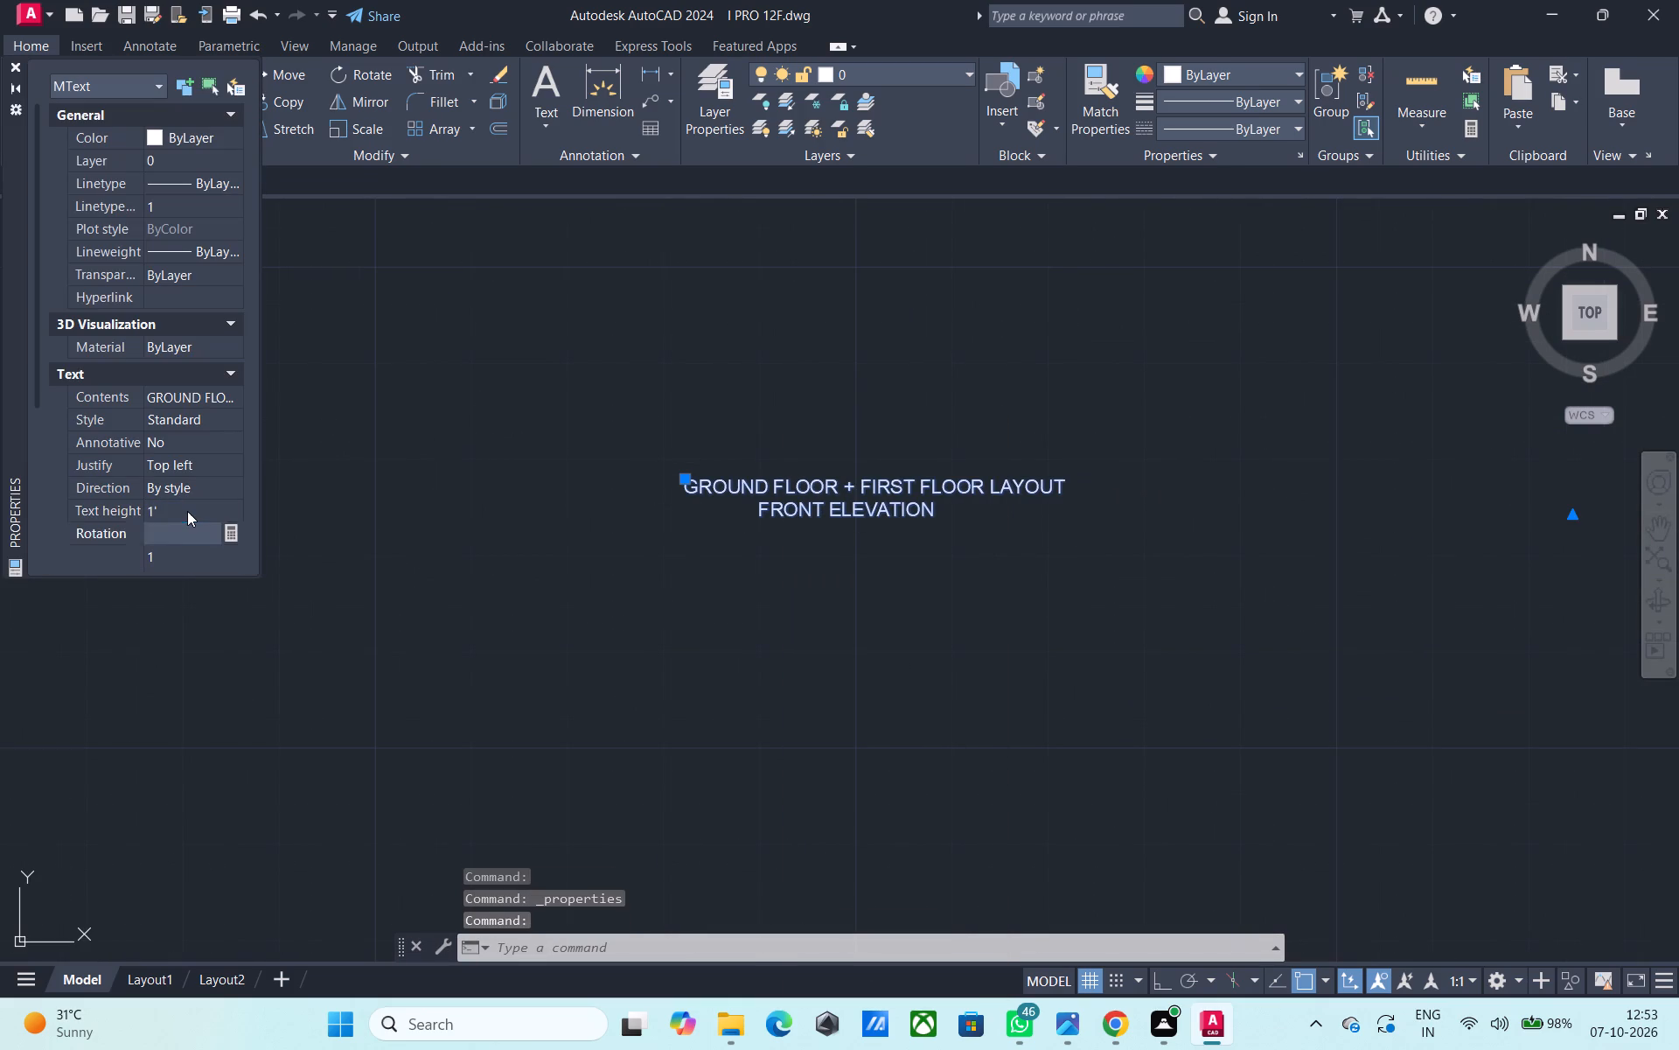
scroll(603, 595, down, 7)
middle_drag(617, 584, 718, 576)
scroll(782, 619, up, 2)
click(748, 525)
key(Escape)
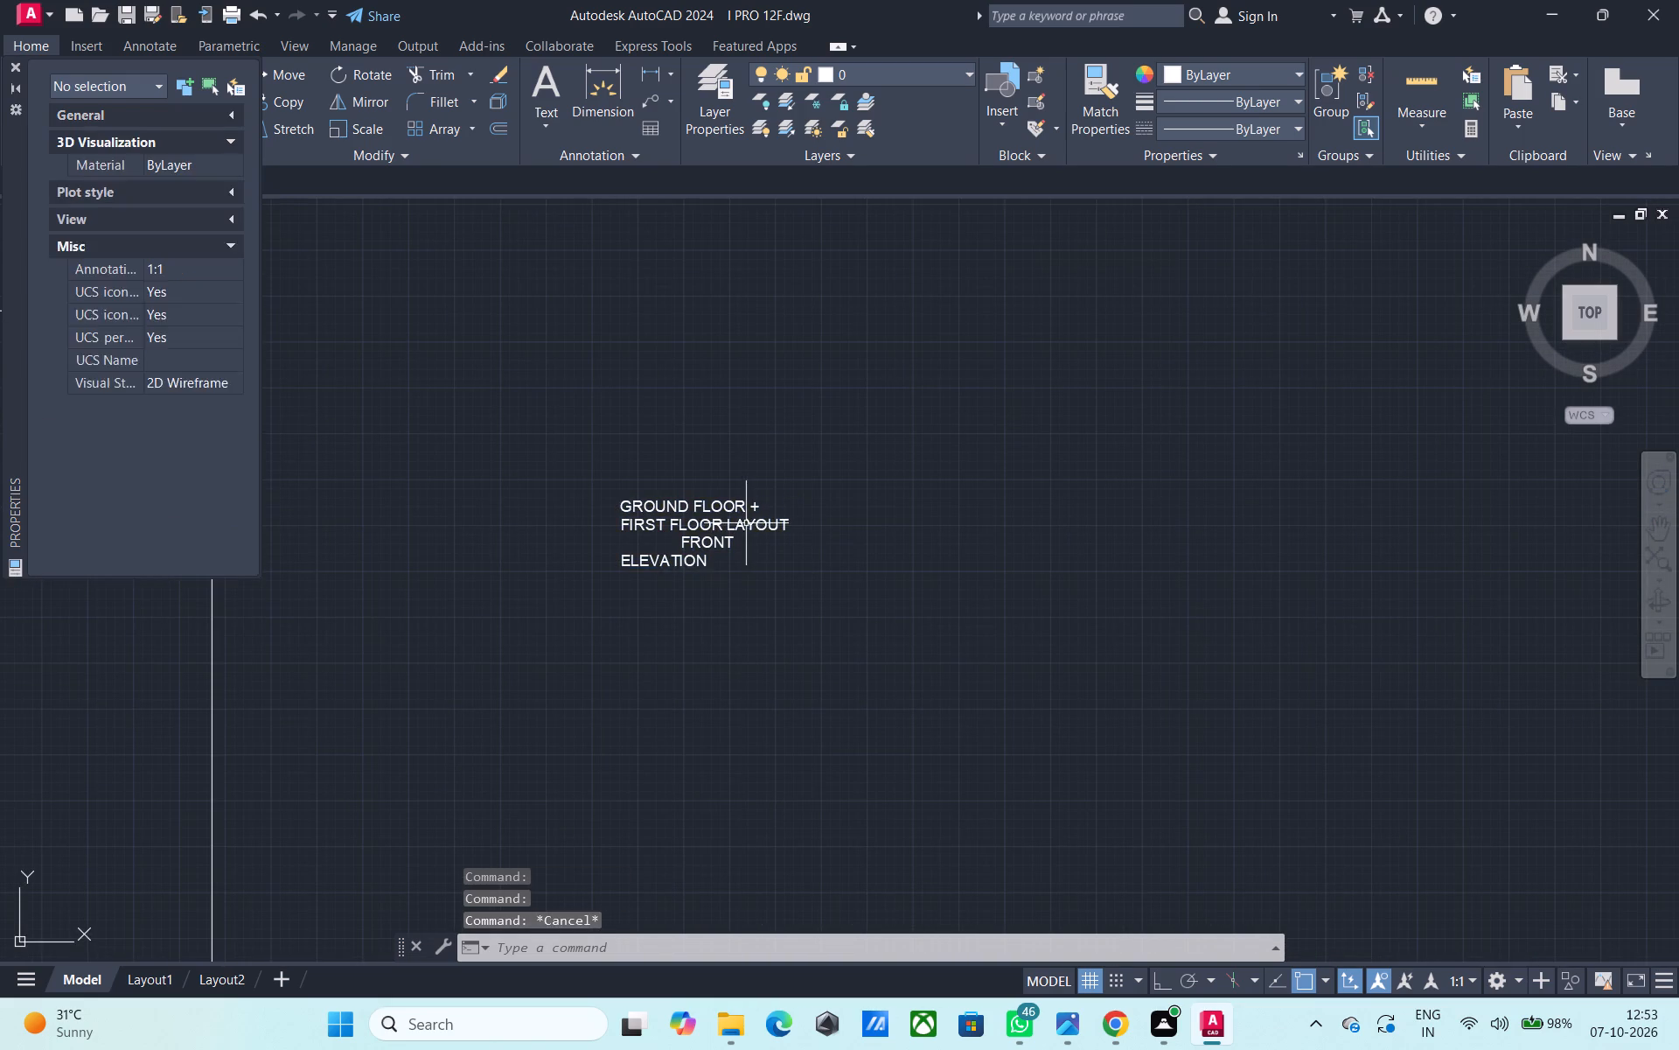
Widen the title's text box so that "GROUND FLOOR + FIRST FLOOR LAYOUT" fits on a single line.
double_click(743, 522)
scroll(744, 522, up, 2)
drag(861, 504, 1141, 506)
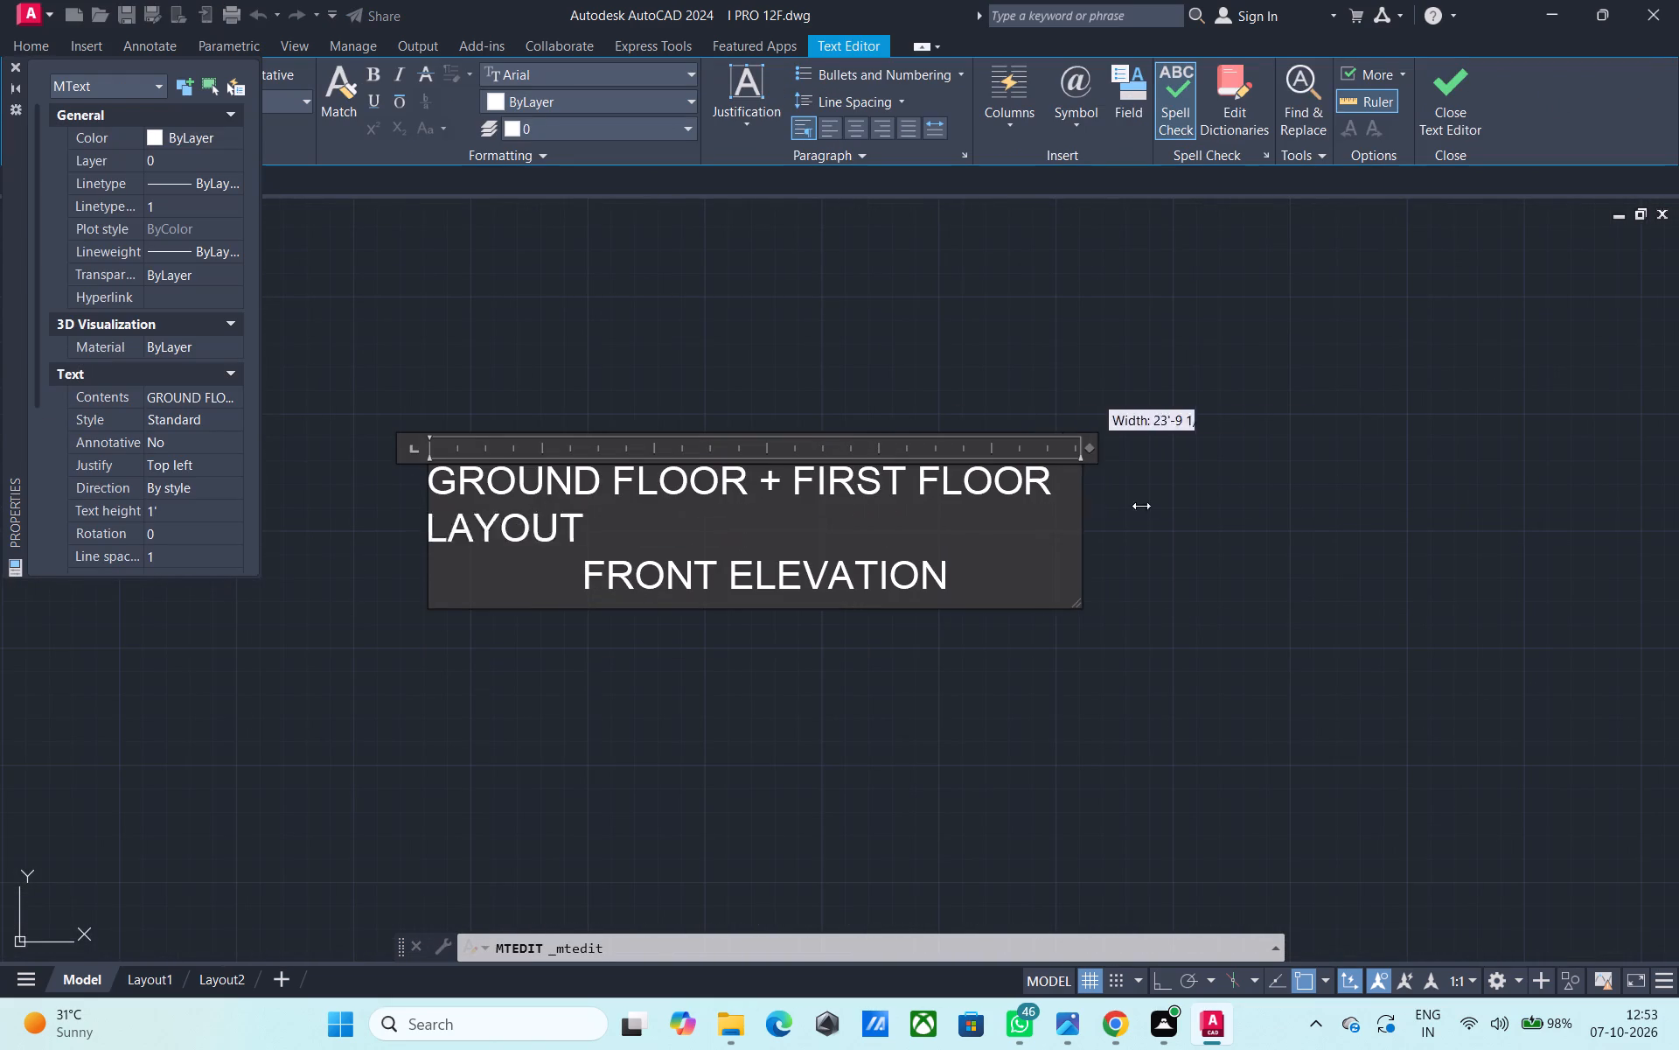
drag(1141, 506, 1308, 509)
click(804, 619)
Rotate the title text 90° counterclockwise with Ortho on so it reads vertically.
scroll(814, 623, down, 2)
middle_drag(818, 624, 1006, 622)
scroll(1007, 620, down, 1)
drag(1037, 641, 1015, 608)
click(951, 517)
key(r)
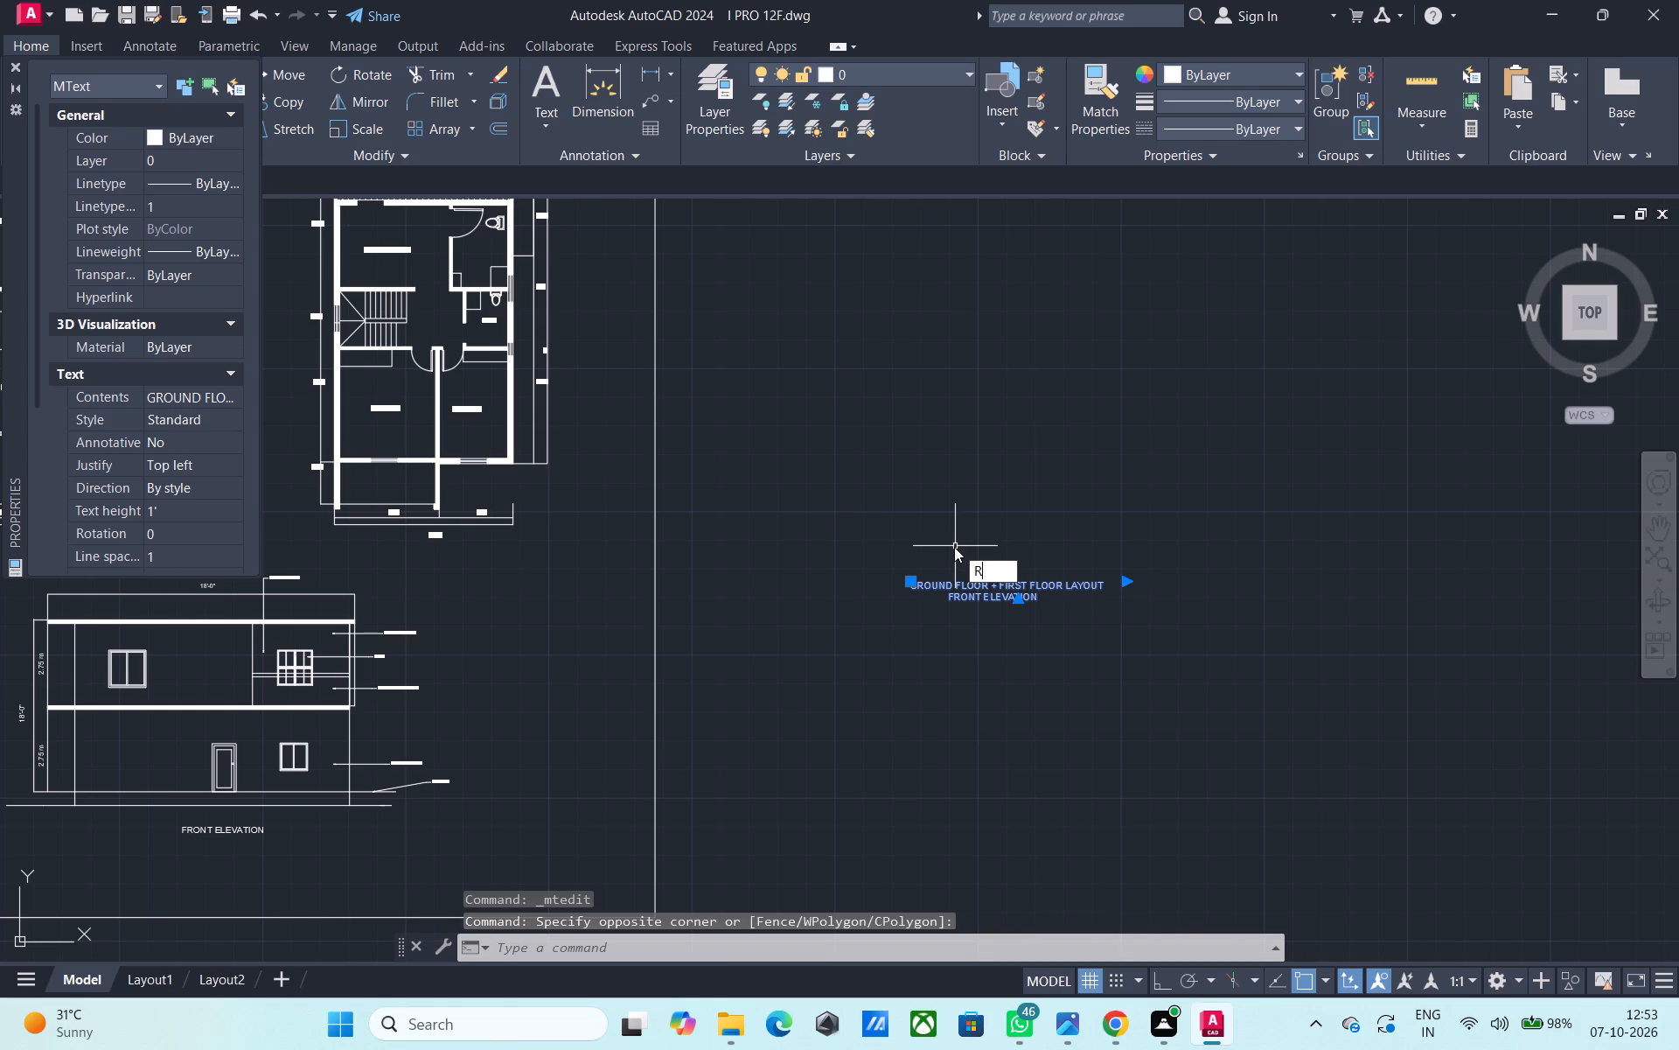
key(o)
key(space)
click(937, 689)
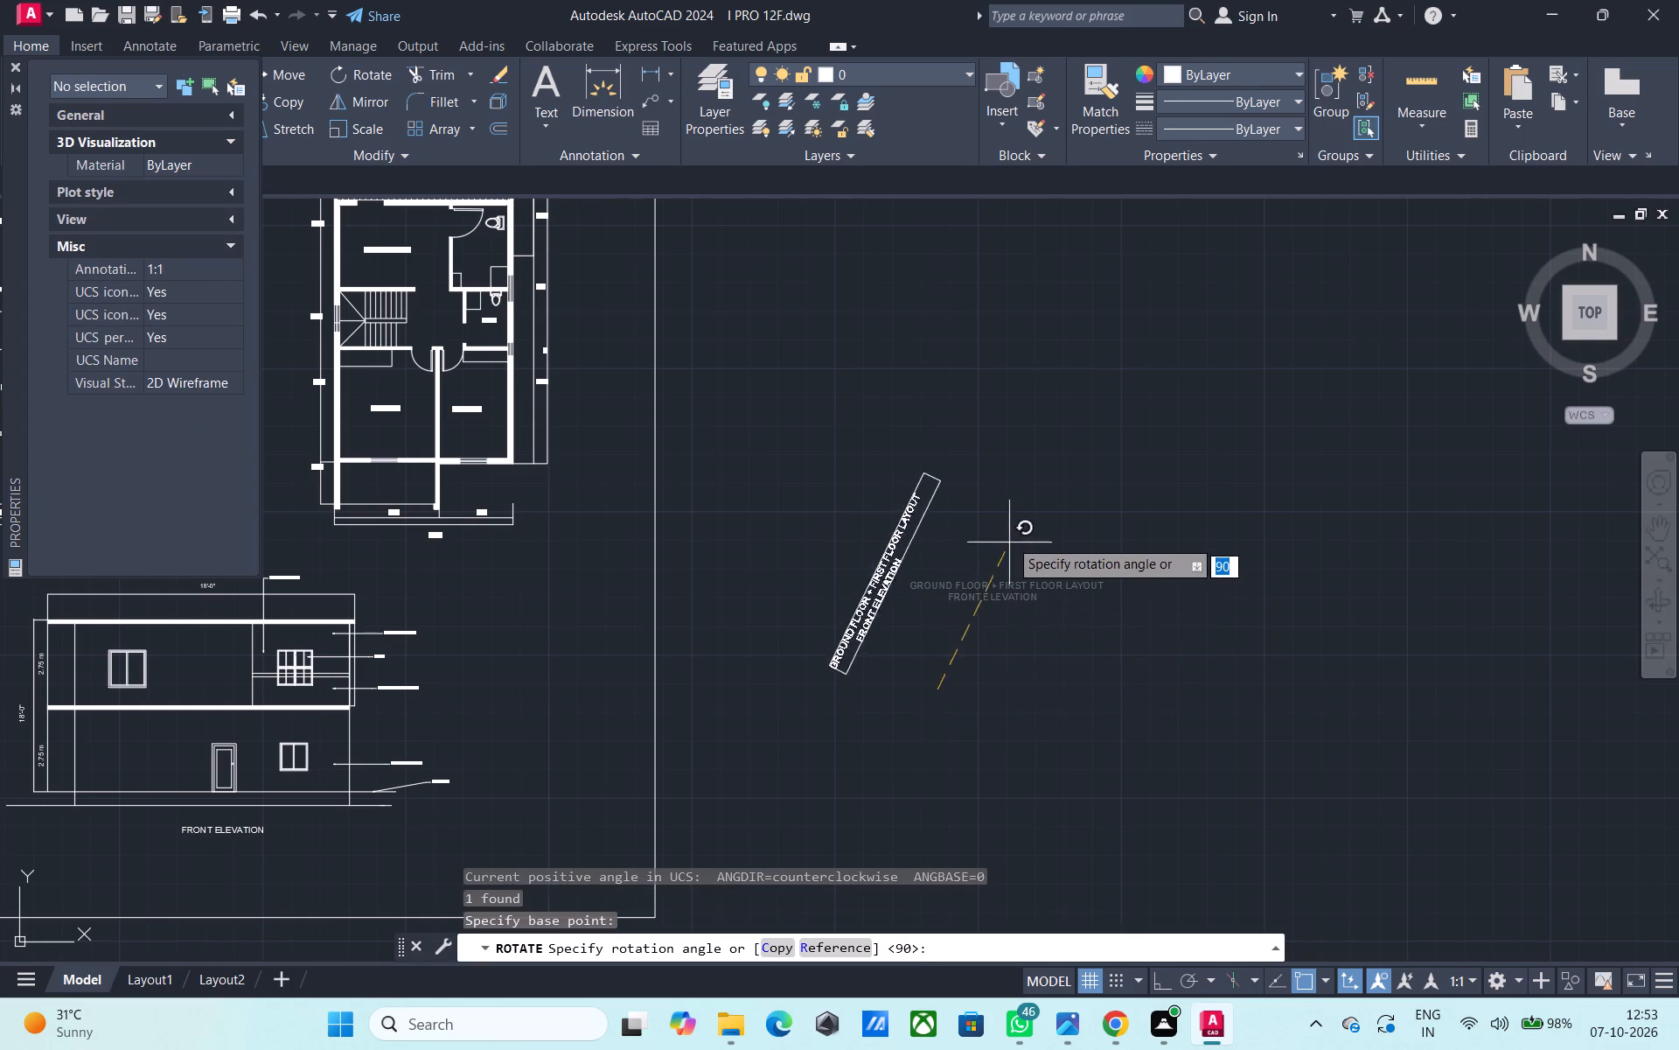
key(F8)
click(921, 496)
Move the vertical title text, with Ortho off, into the narrow side strip of the sheet border, about midway along its height.
scroll(888, 624, down, 2)
middle_drag(888, 624, 906, 625)
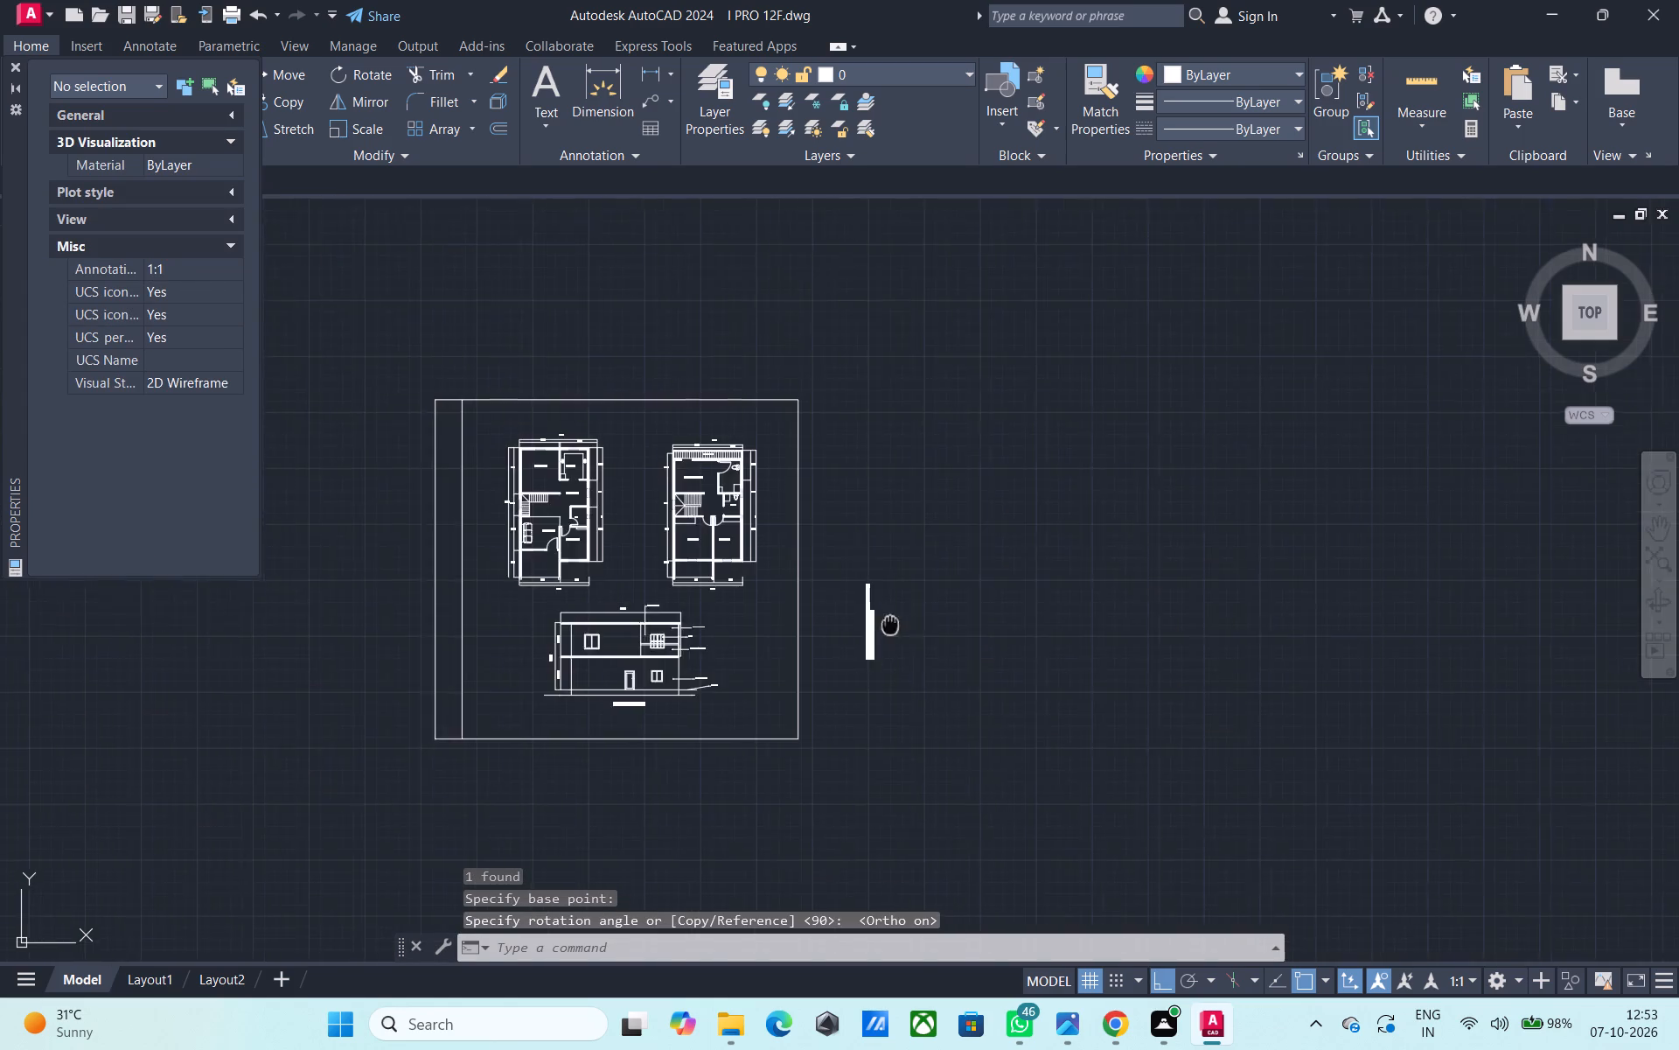
middle_drag(906, 625, 1000, 620)
click(1026, 662)
click(945, 563)
text(M)
key(space)
scroll(988, 642, up, 2)
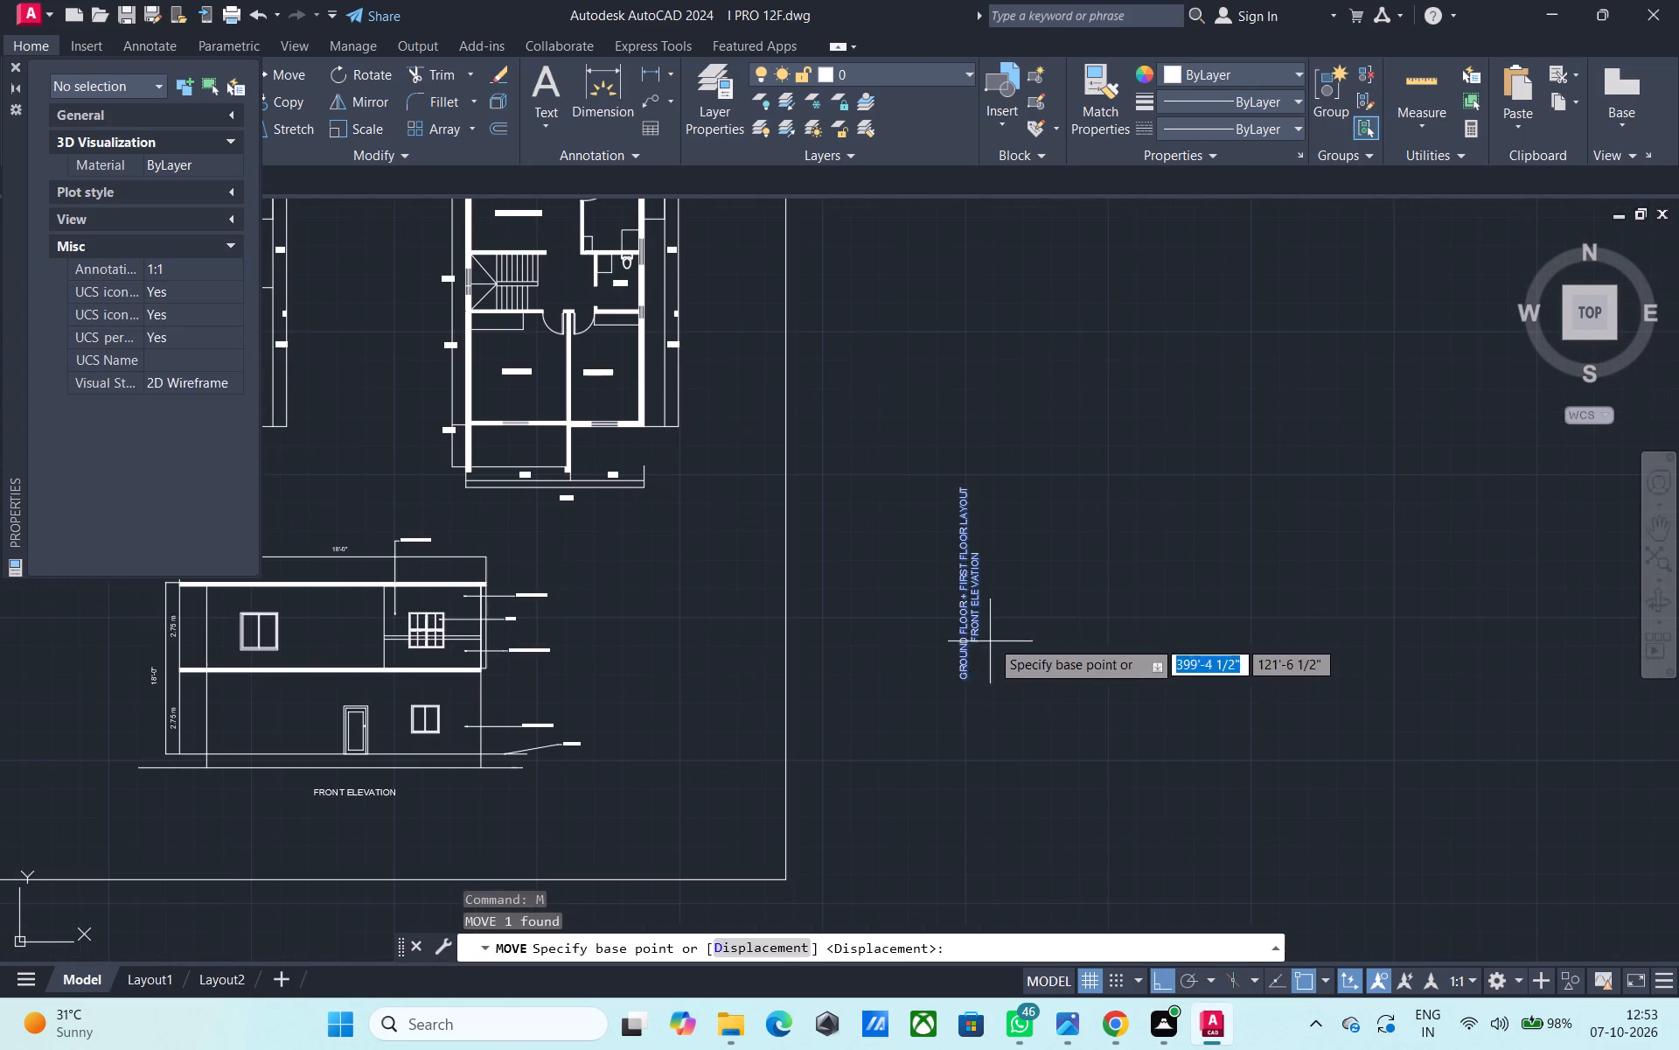
click(1001, 625)
key(F8)
middle_drag(773, 589, 1343, 685)
scroll(1170, 681, down, 1)
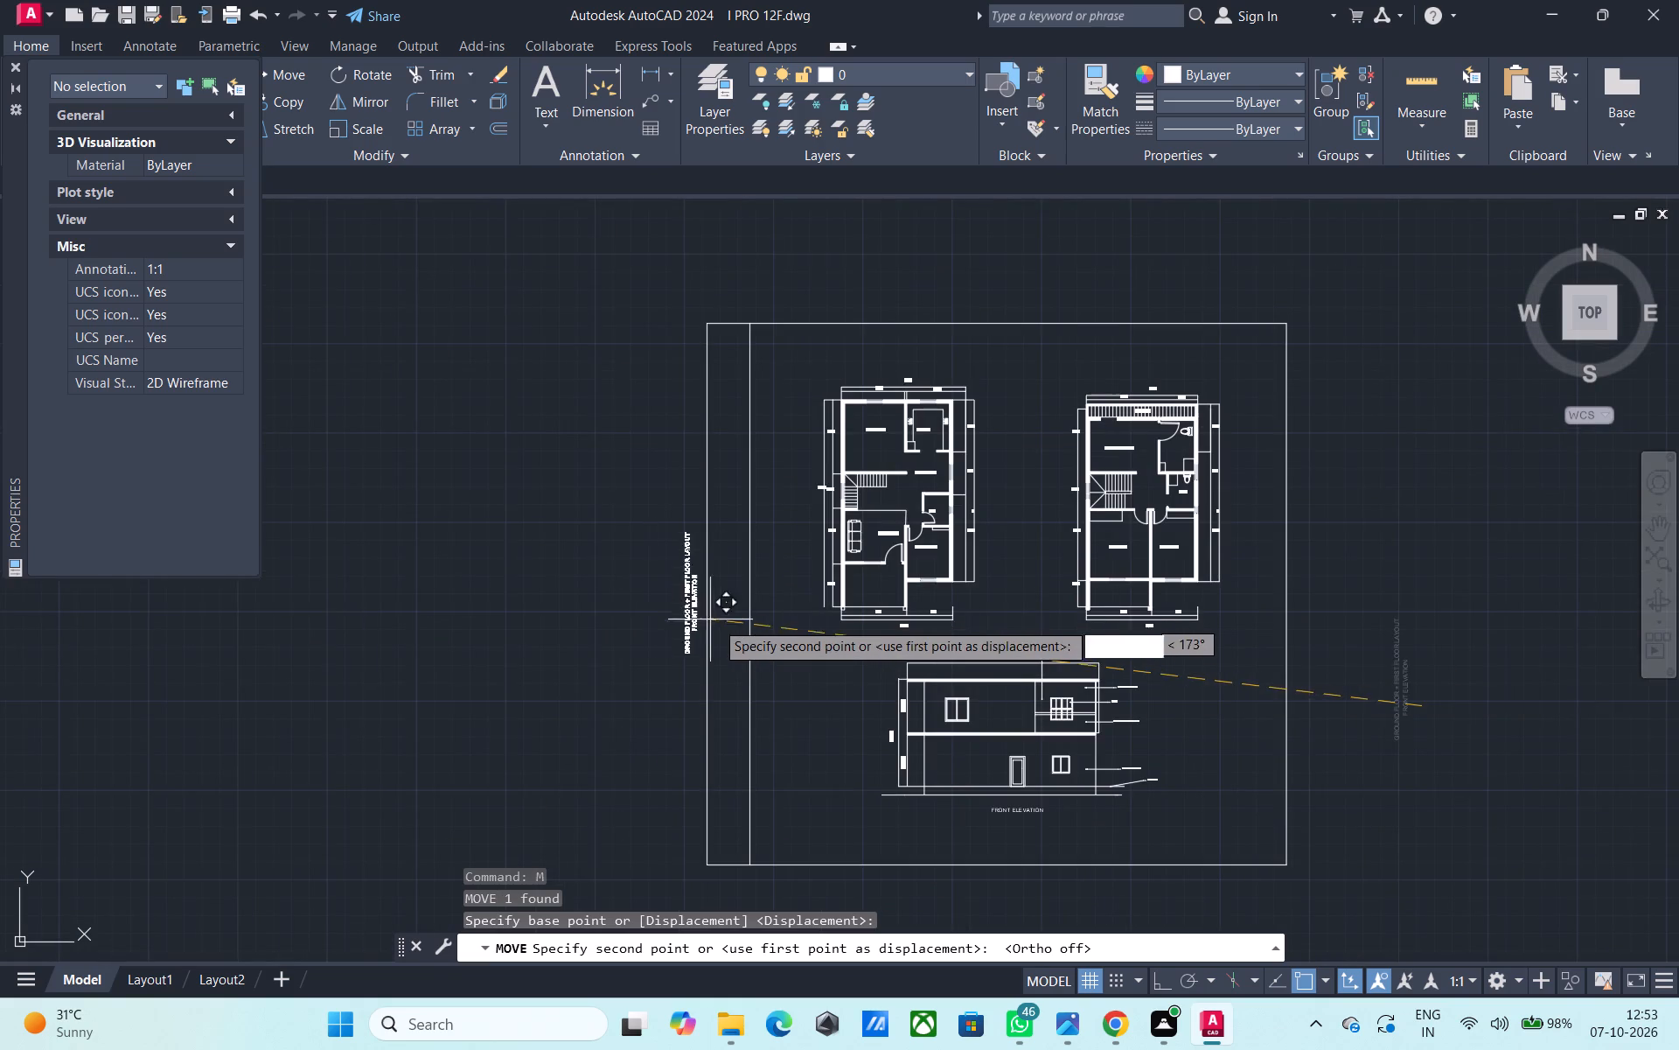
scroll(749, 615, up, 2)
click(747, 615)
Draw a horizontal line across the side strip just above the vertical title text.
scroll(748, 626, down, 2)
middle_drag(756, 633, 711, 601)
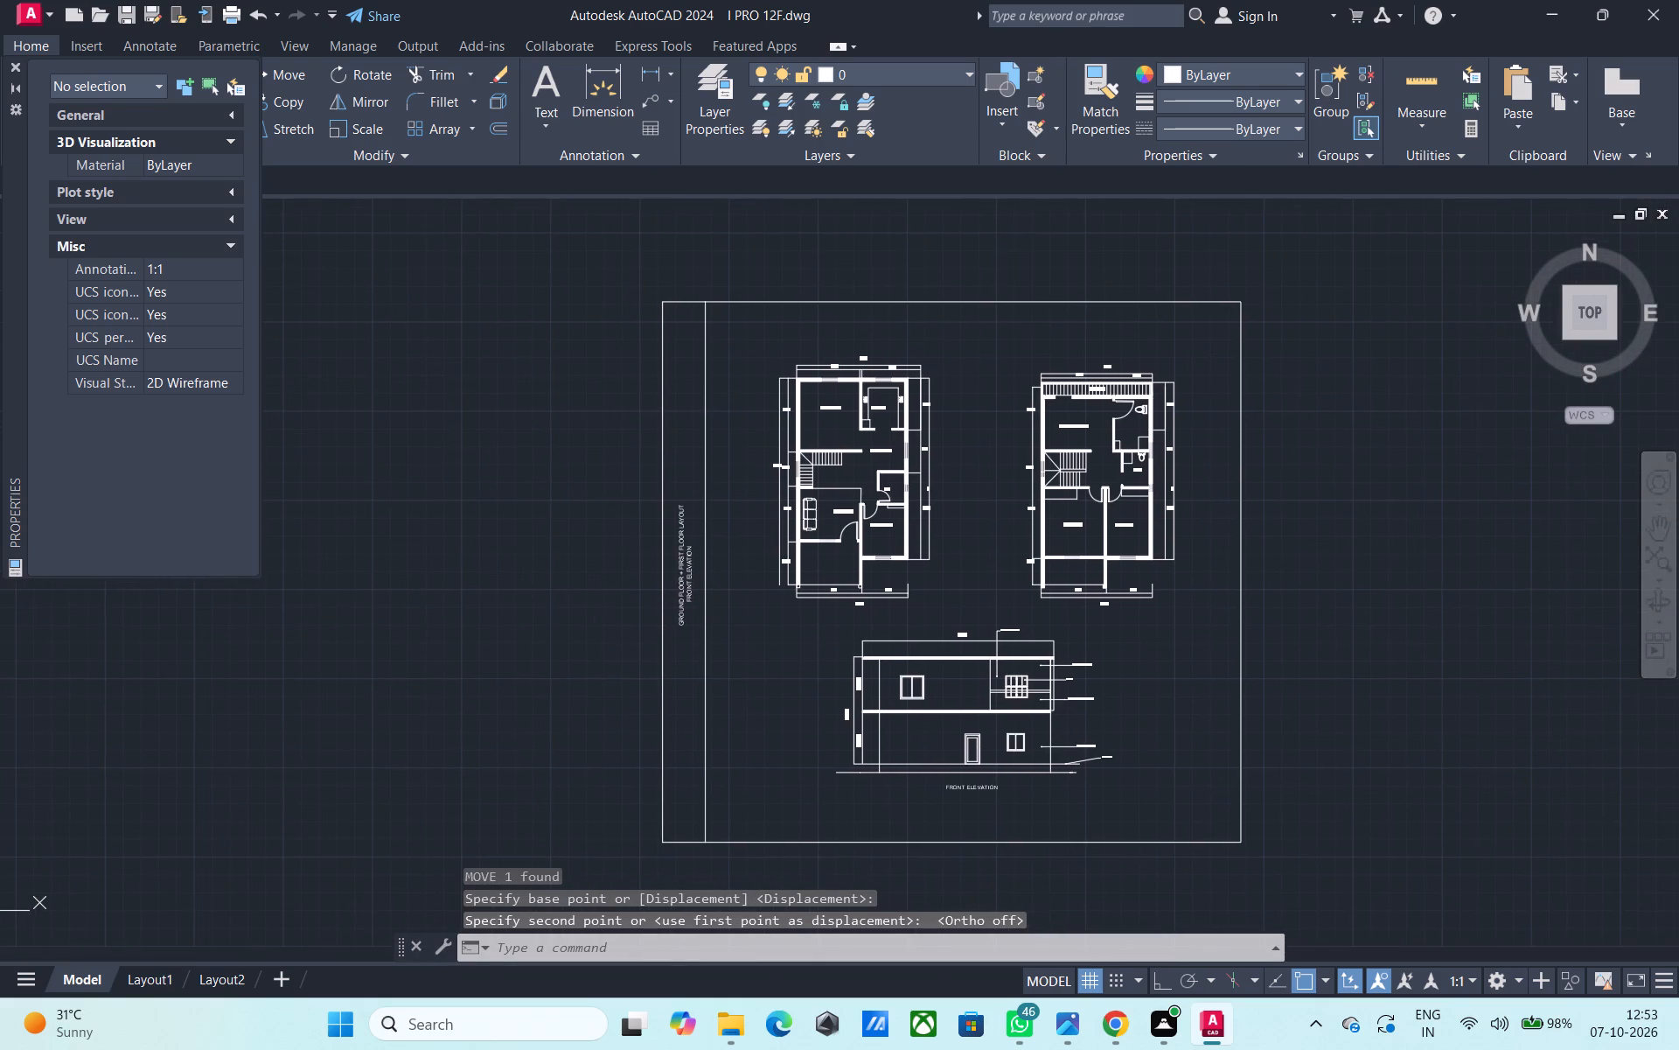
middle_drag(700, 595, 675, 595)
text(L)
key(space)
scroll(684, 508, up, 1)
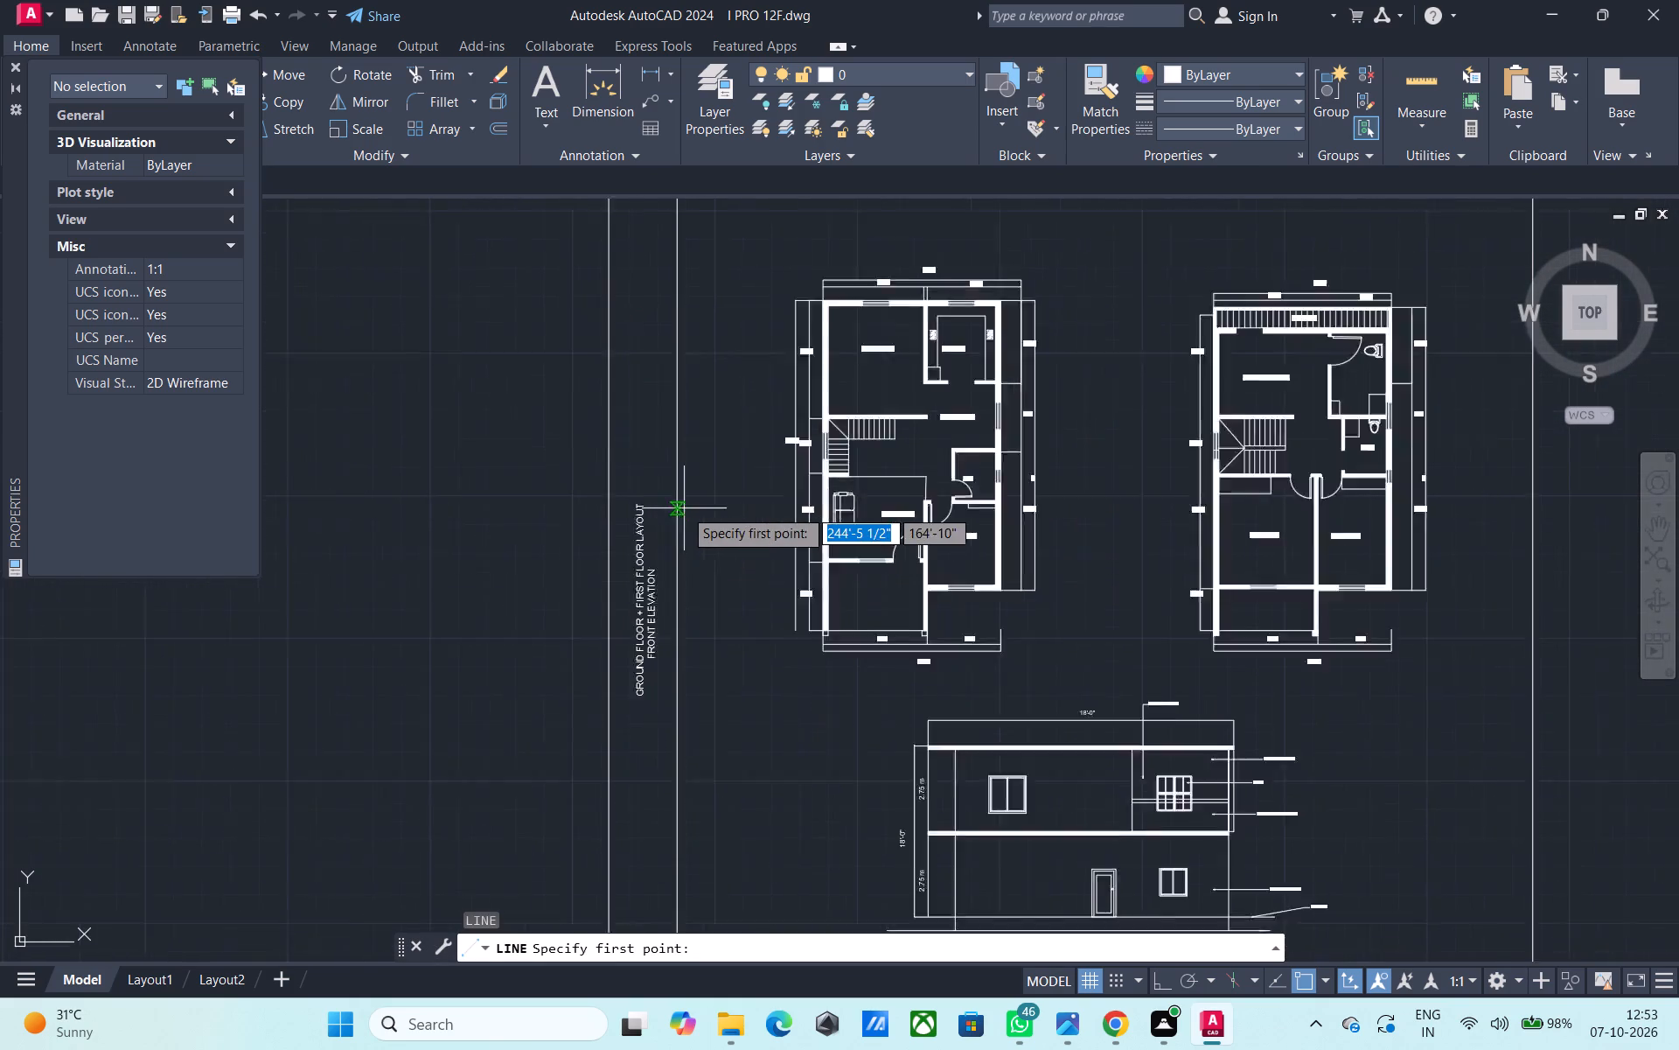
scroll(684, 508, up, 1)
click(673, 474)
click(560, 469)
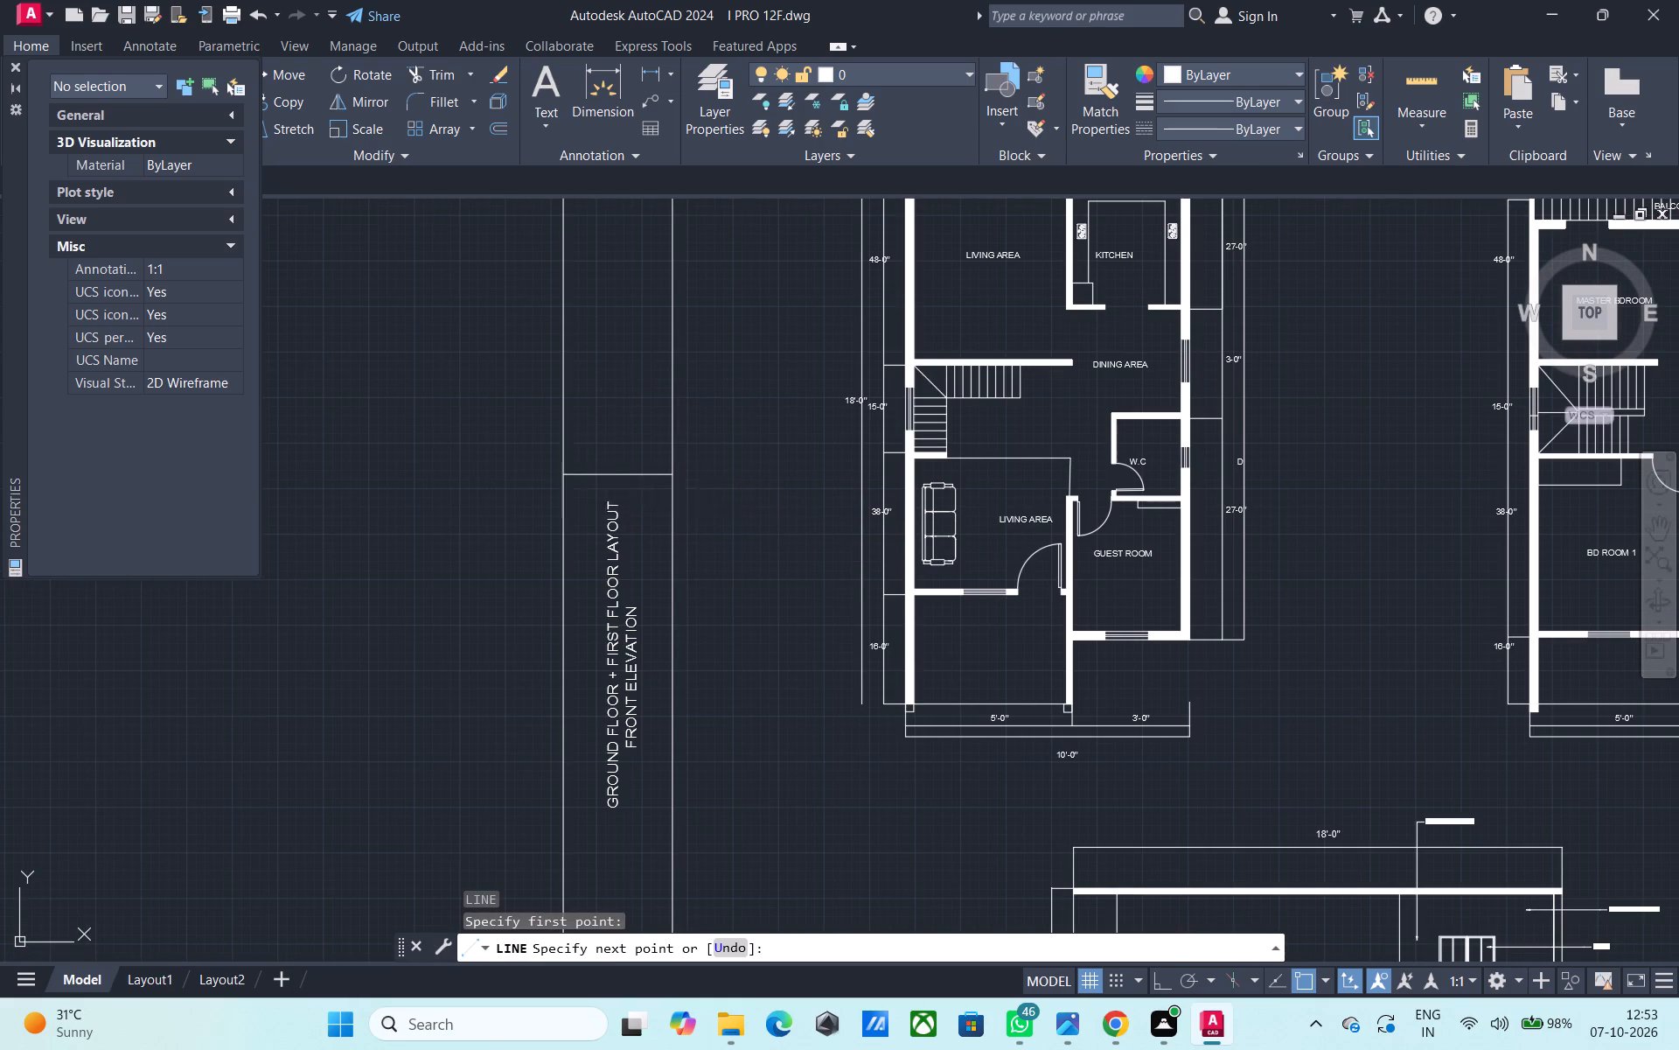
key(space)
Draw a horizontal line across the side strip just below the vertical title text.
key(l)
key(space)
middle_drag(637, 588, 631, 374)
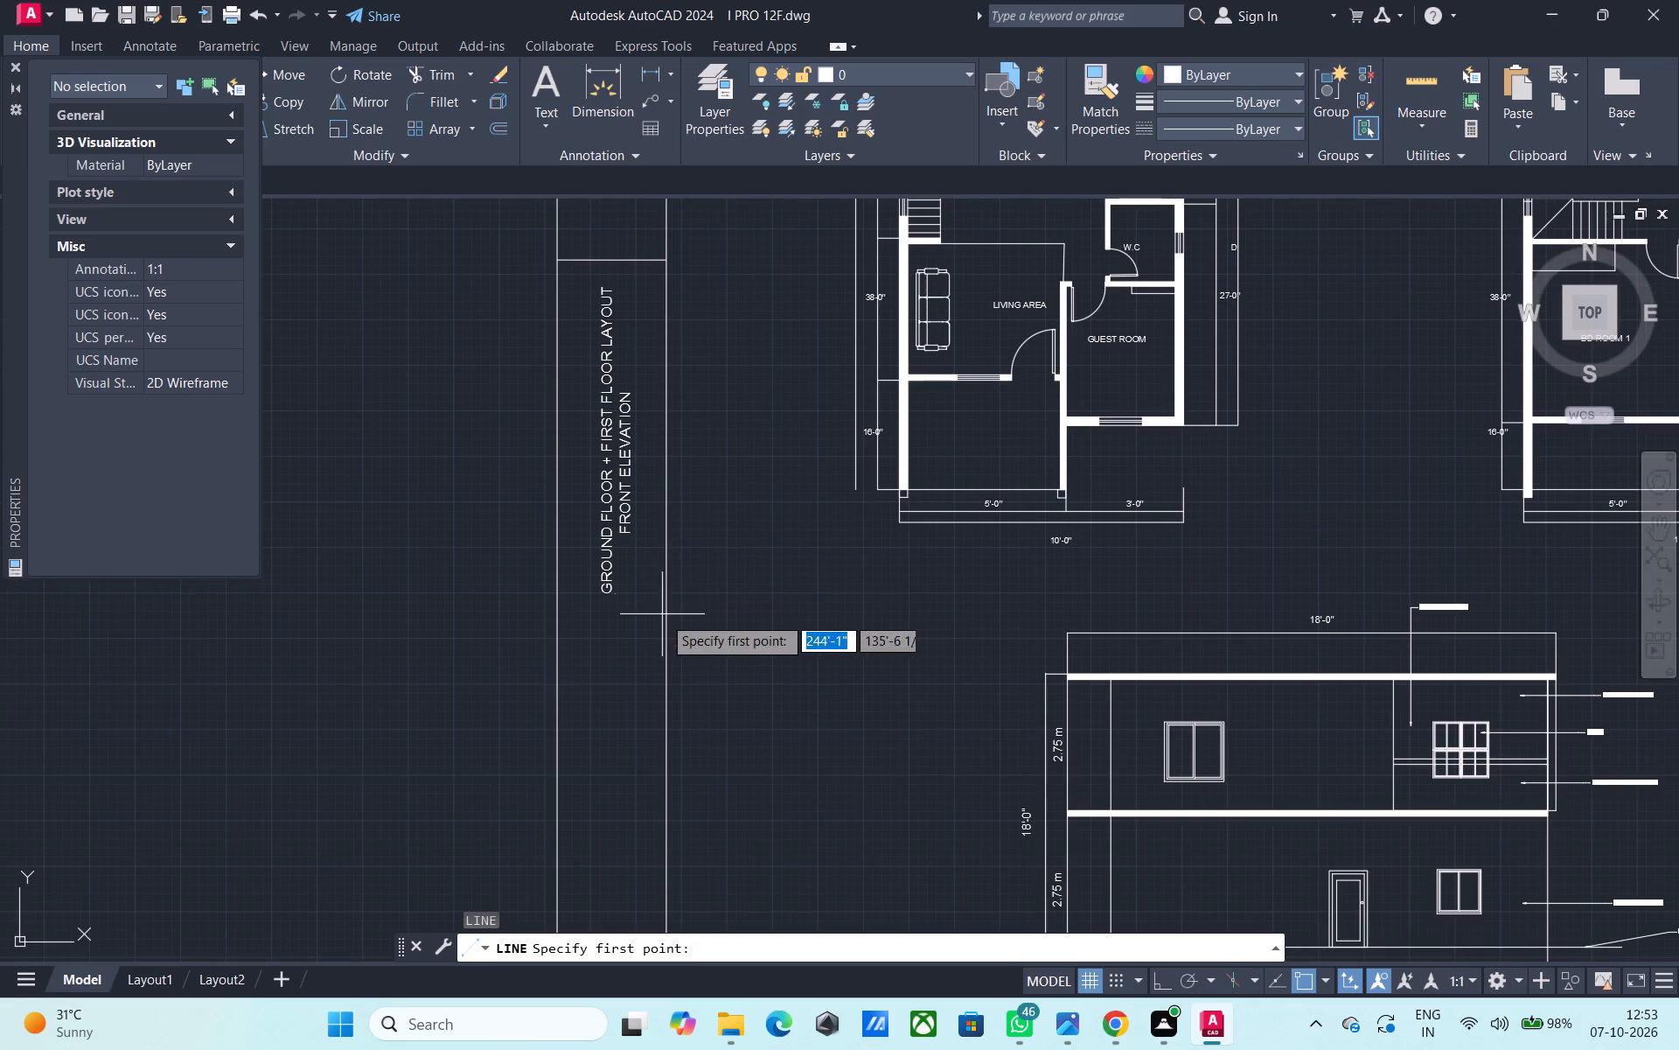
click(666, 652)
click(560, 647)
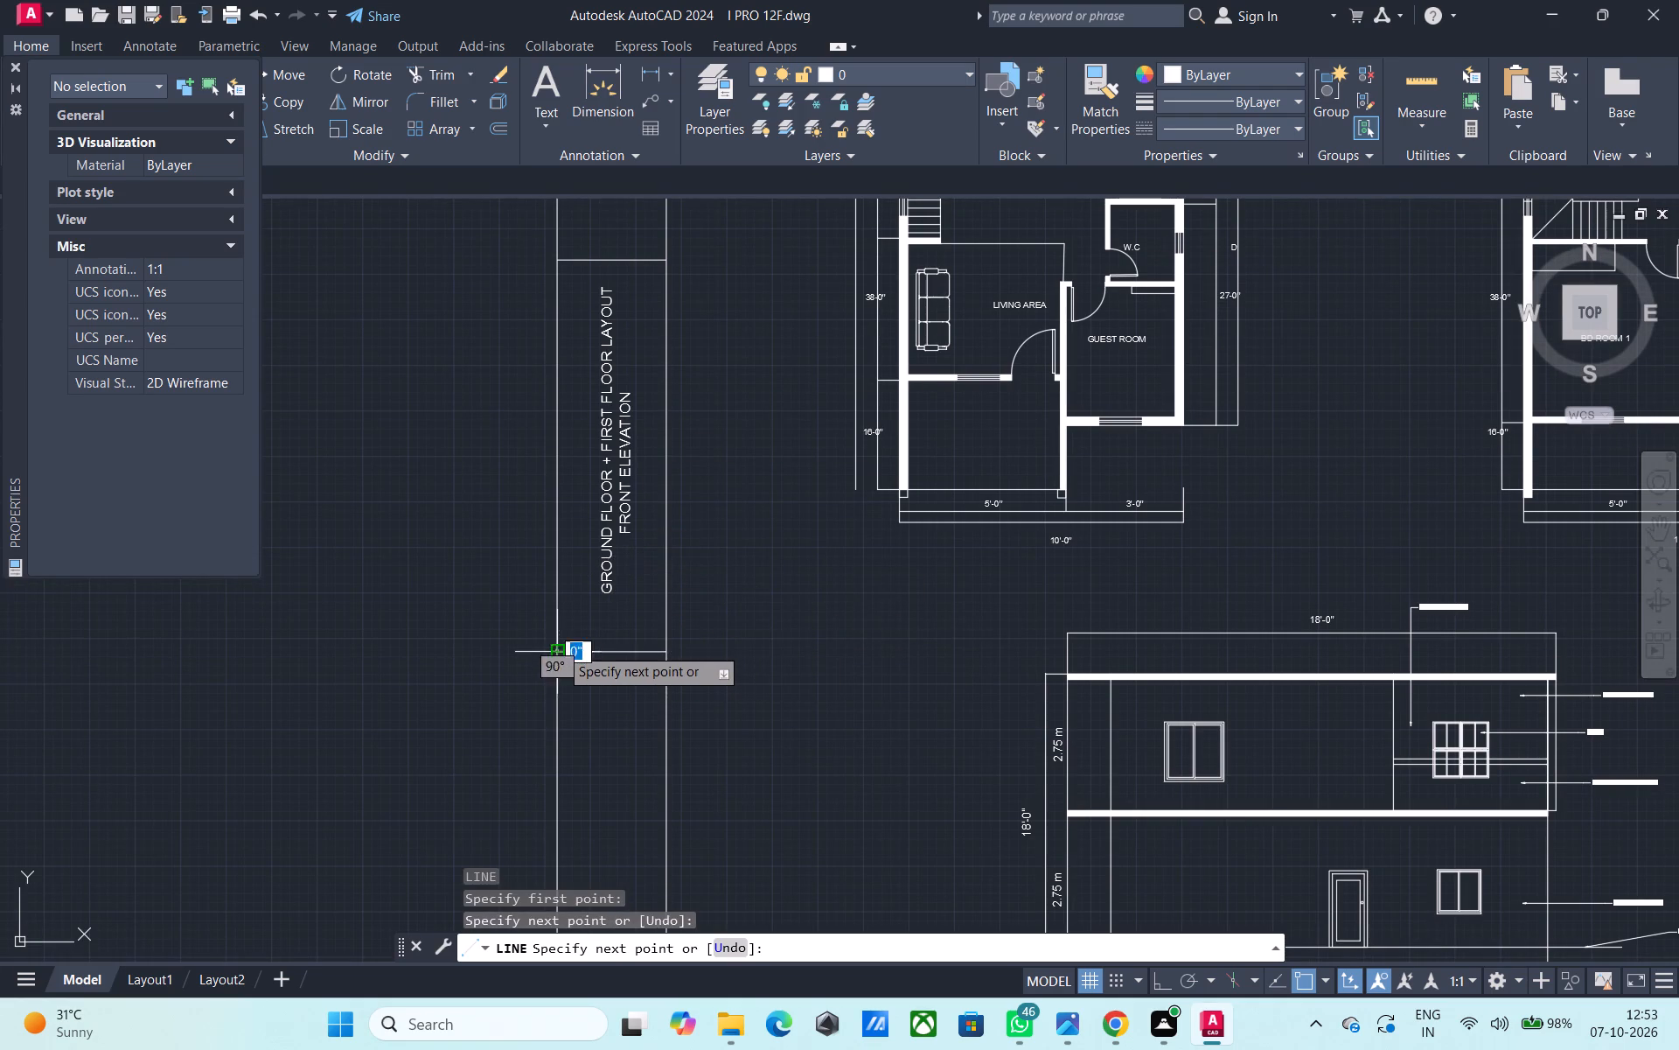
key(space)
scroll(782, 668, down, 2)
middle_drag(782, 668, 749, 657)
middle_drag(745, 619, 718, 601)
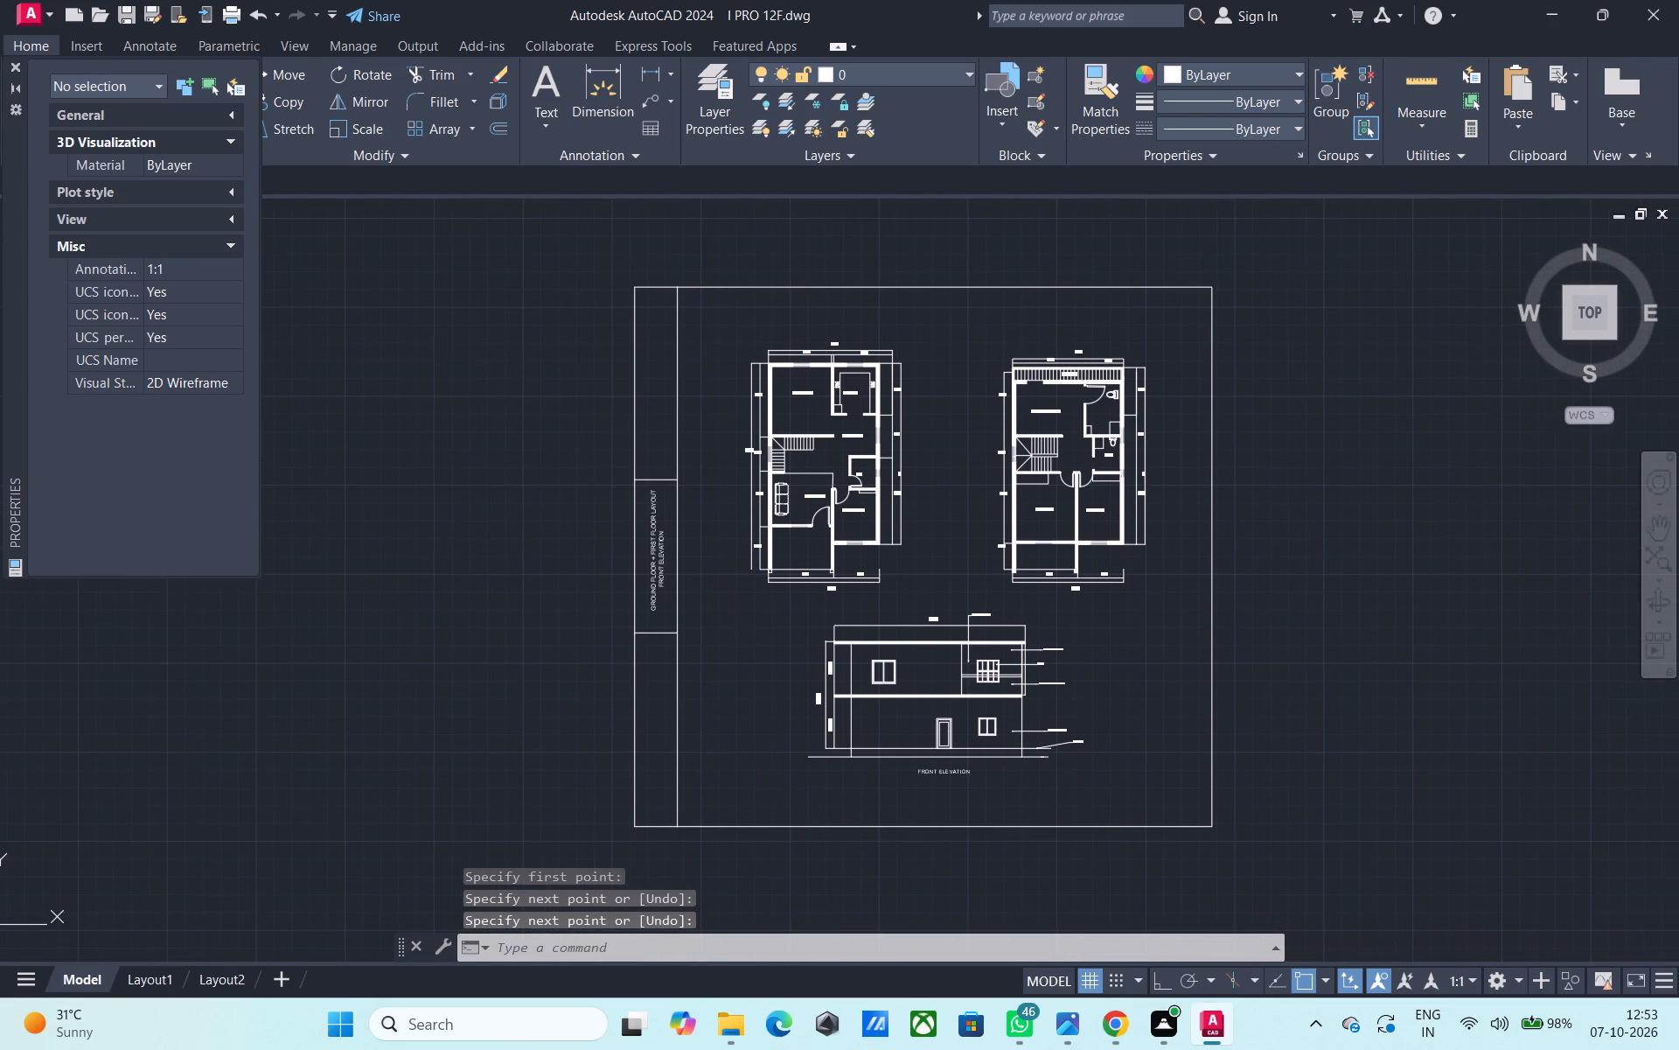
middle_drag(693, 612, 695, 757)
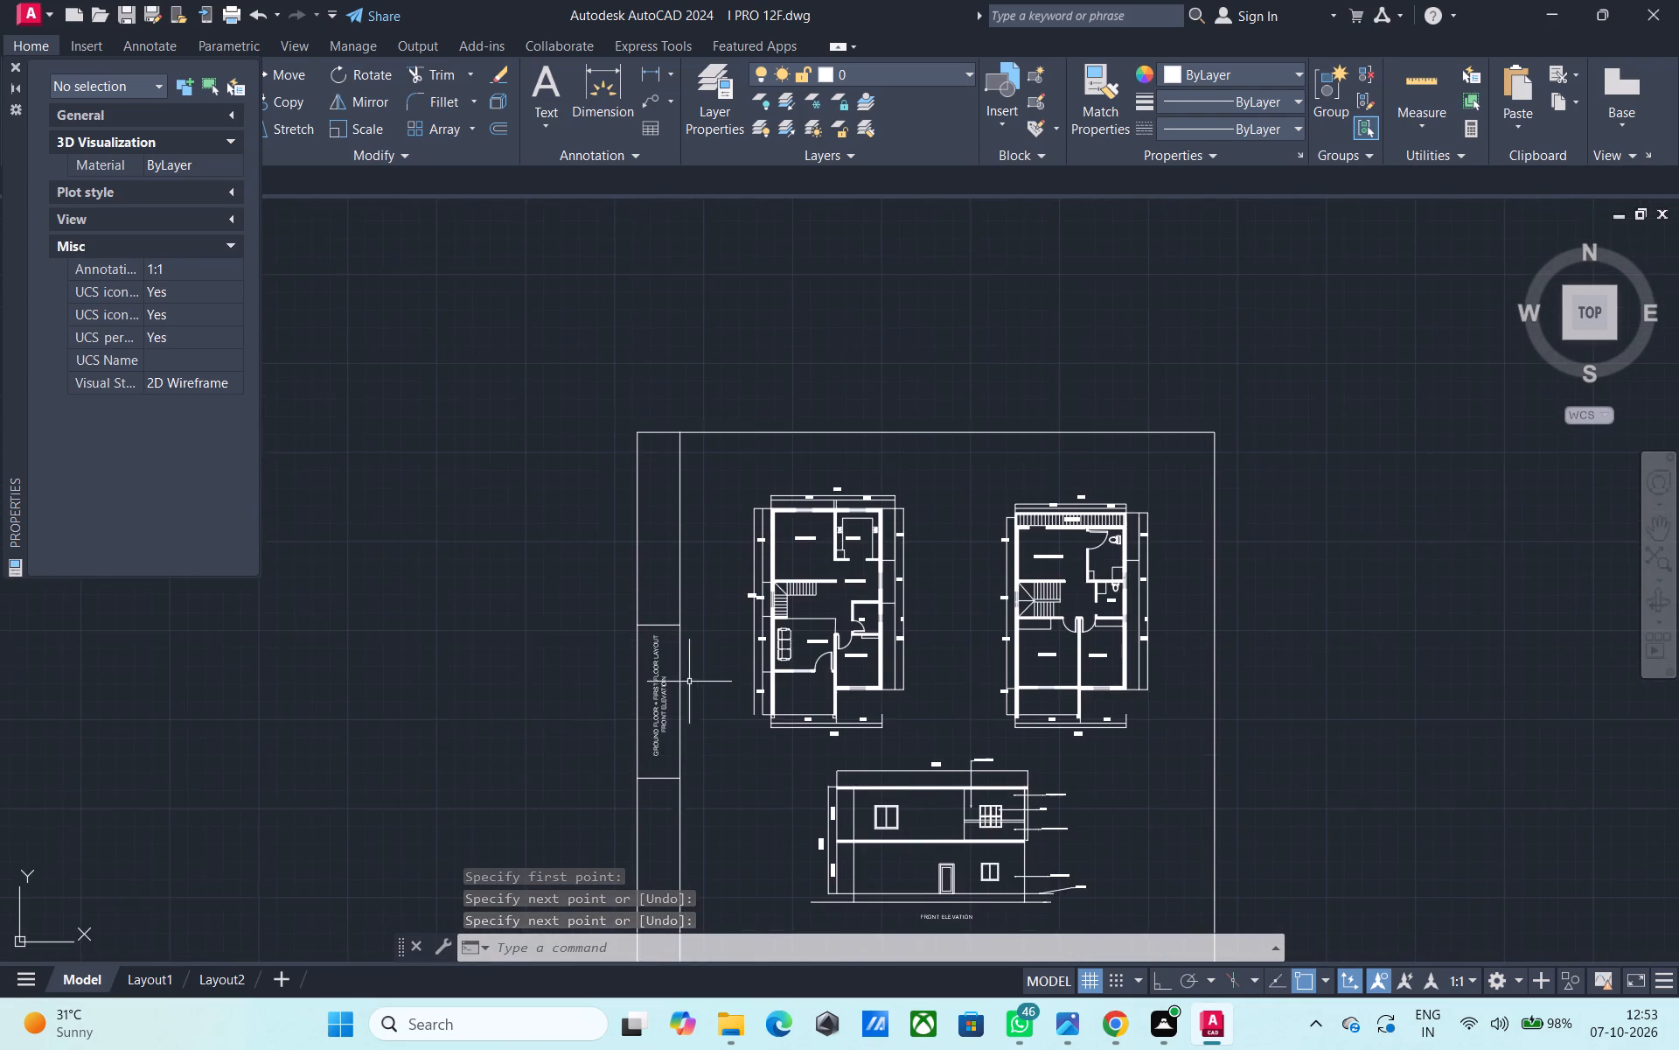
Copy the vertical title text from the side strip to the empty area outside the sheet border, beyond the first-floor plan.
middle_drag(686, 678, 535, 583)
click(501, 607)
key(c)
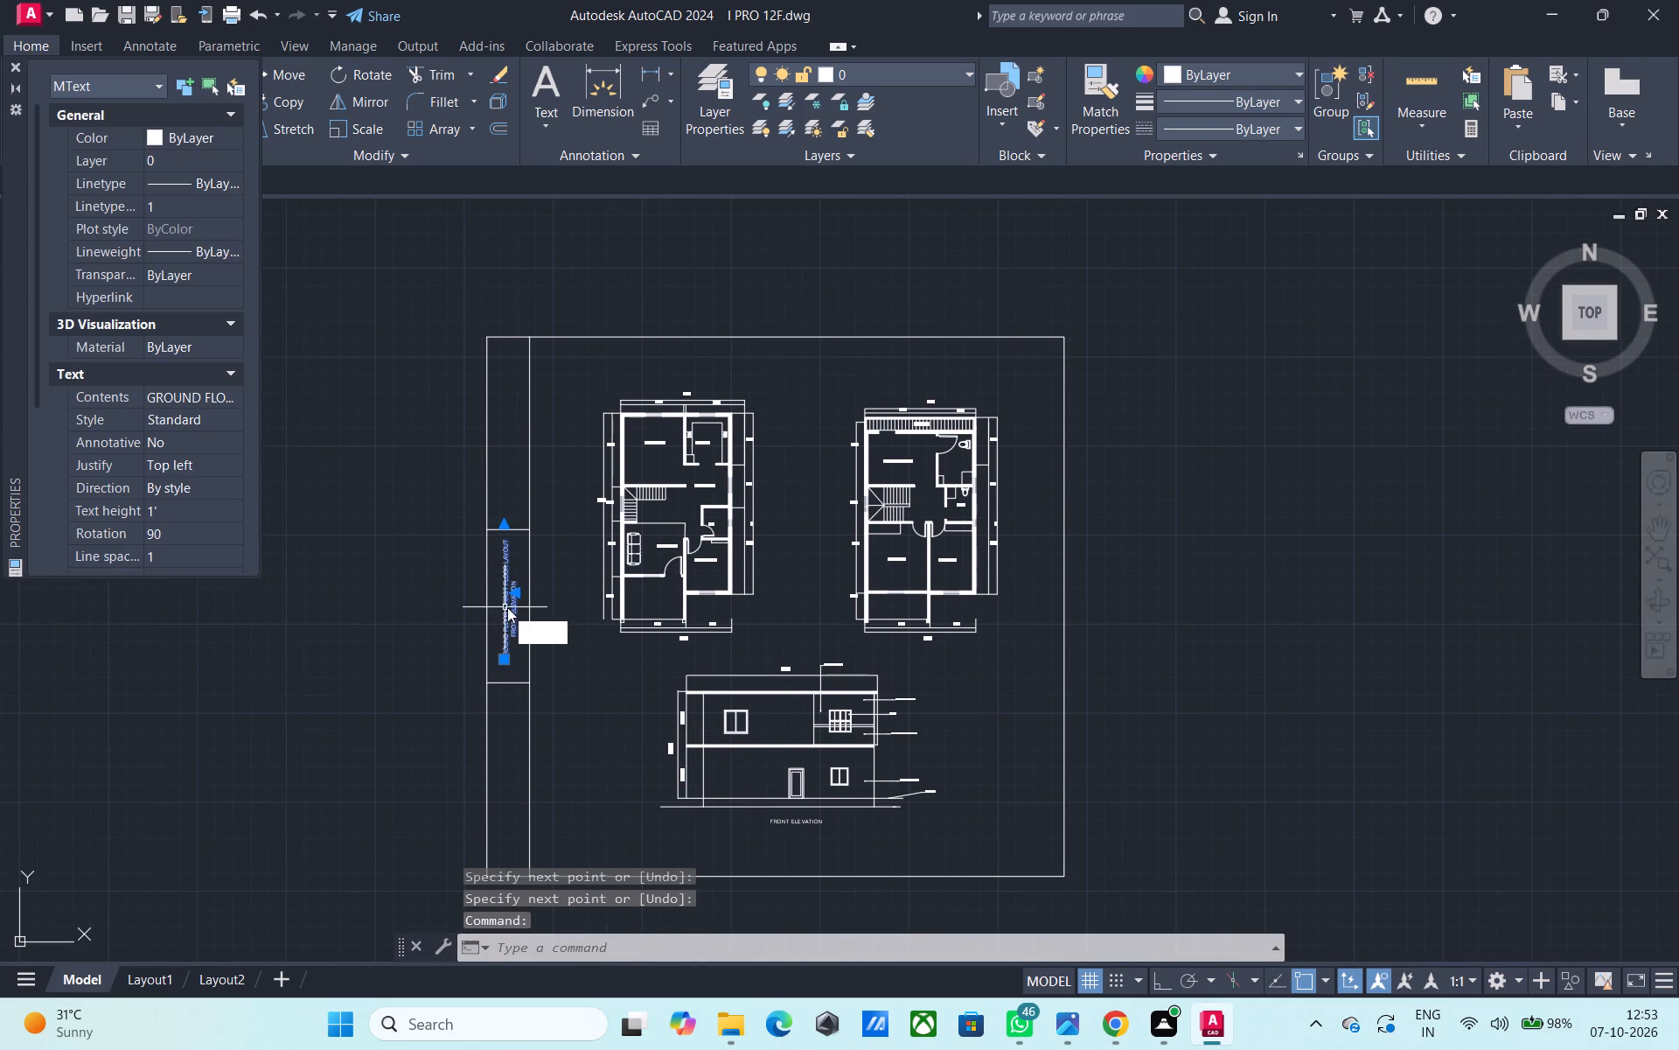
text(O)
key(space)
click(507, 607)
click(1161, 633)
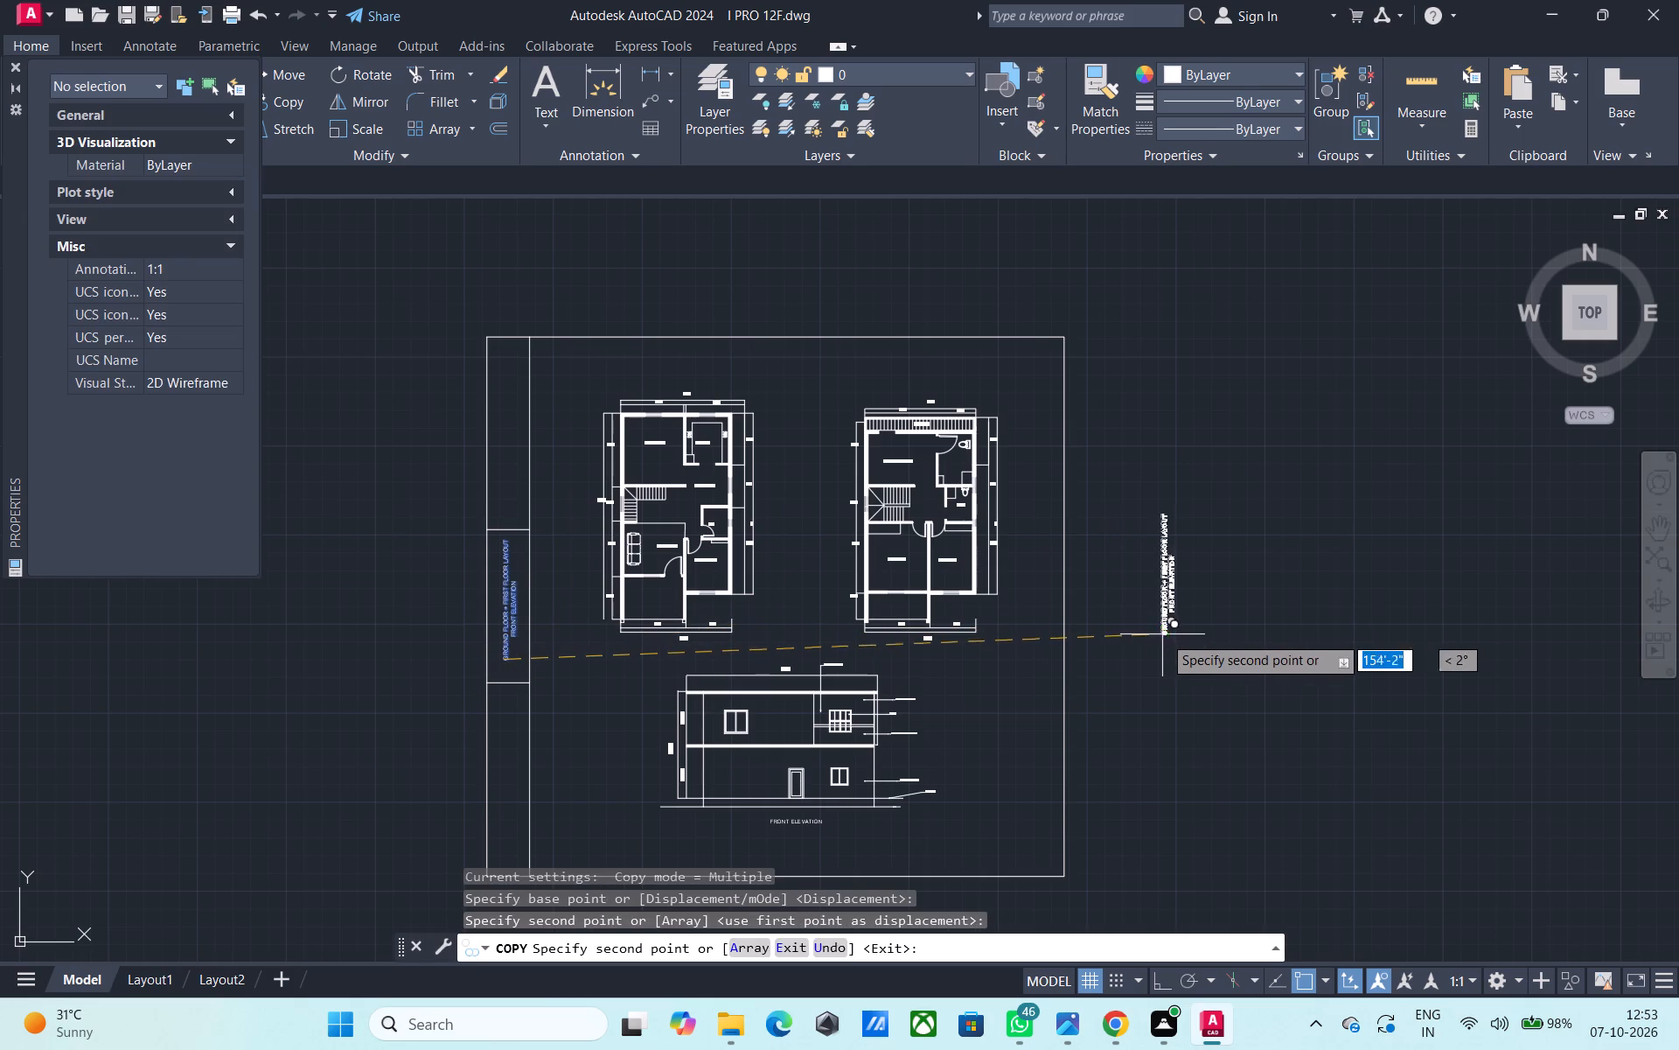
key(Escape)
Replace the copied text's contents with two lines: "SCALE 1:100" and "UNIT : FEET / METERS".
double_click(1171, 605)
scroll(1170, 605, up, 2)
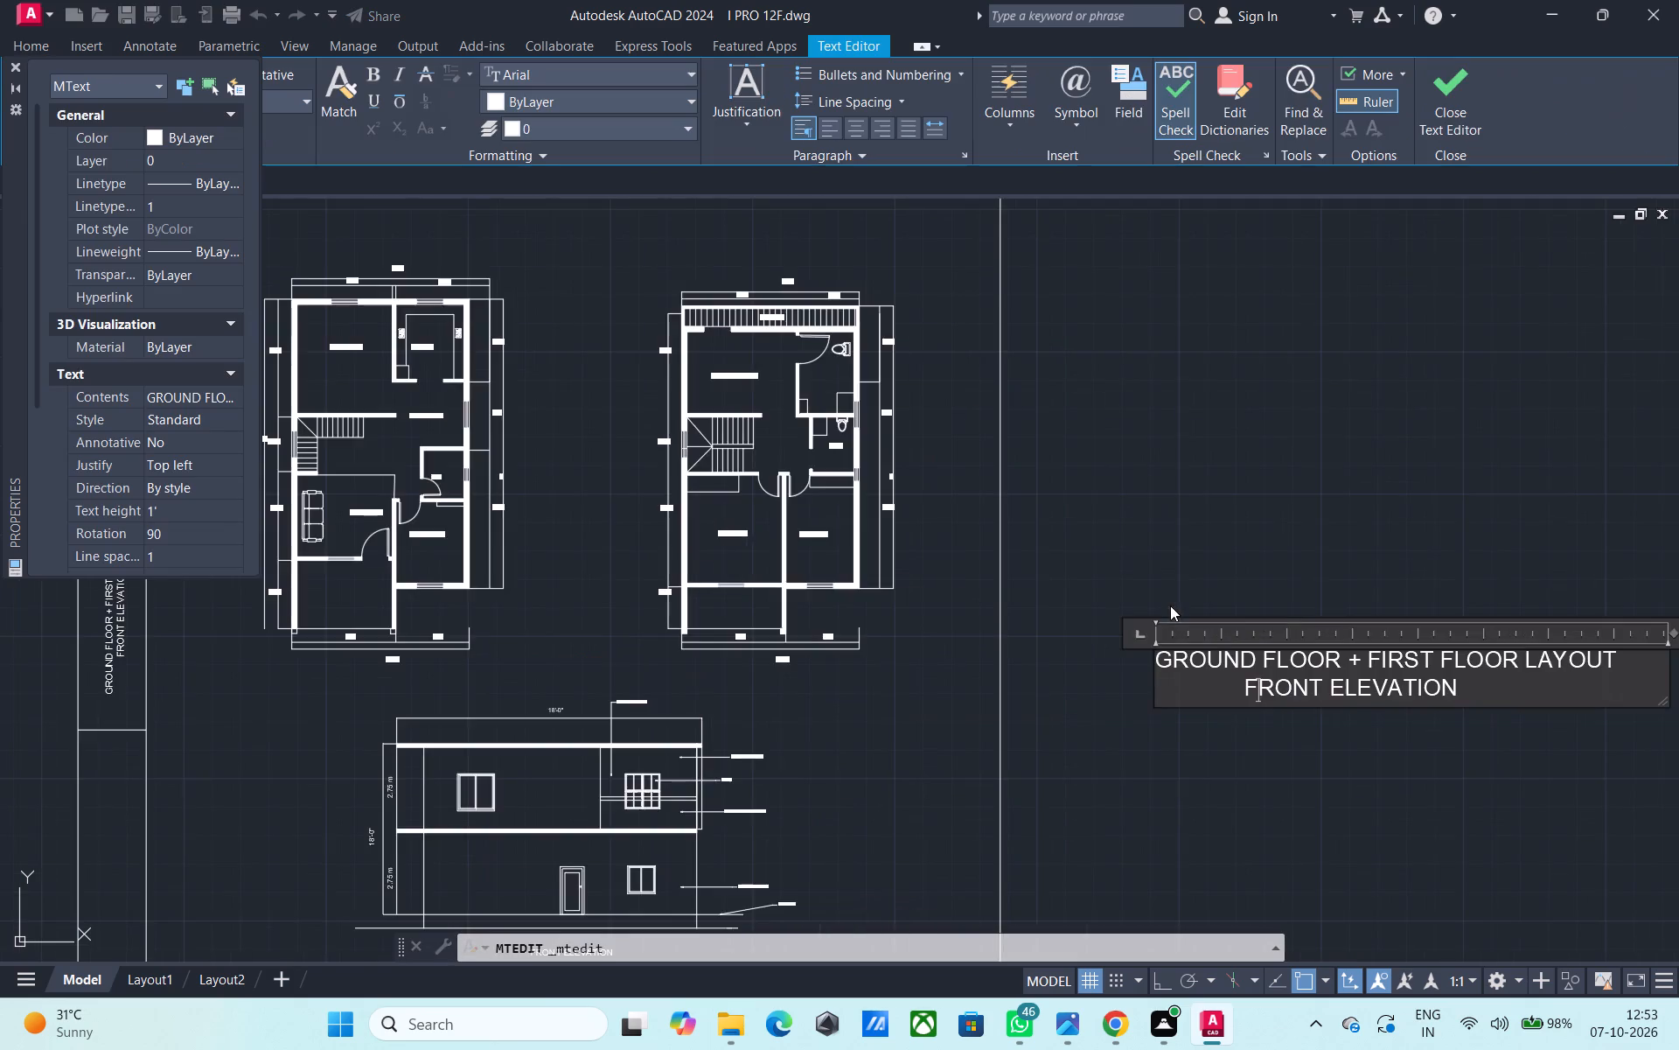
scroll(1265, 666, down, 2)
middle_drag(1263, 666, 1029, 597)
click(1189, 631)
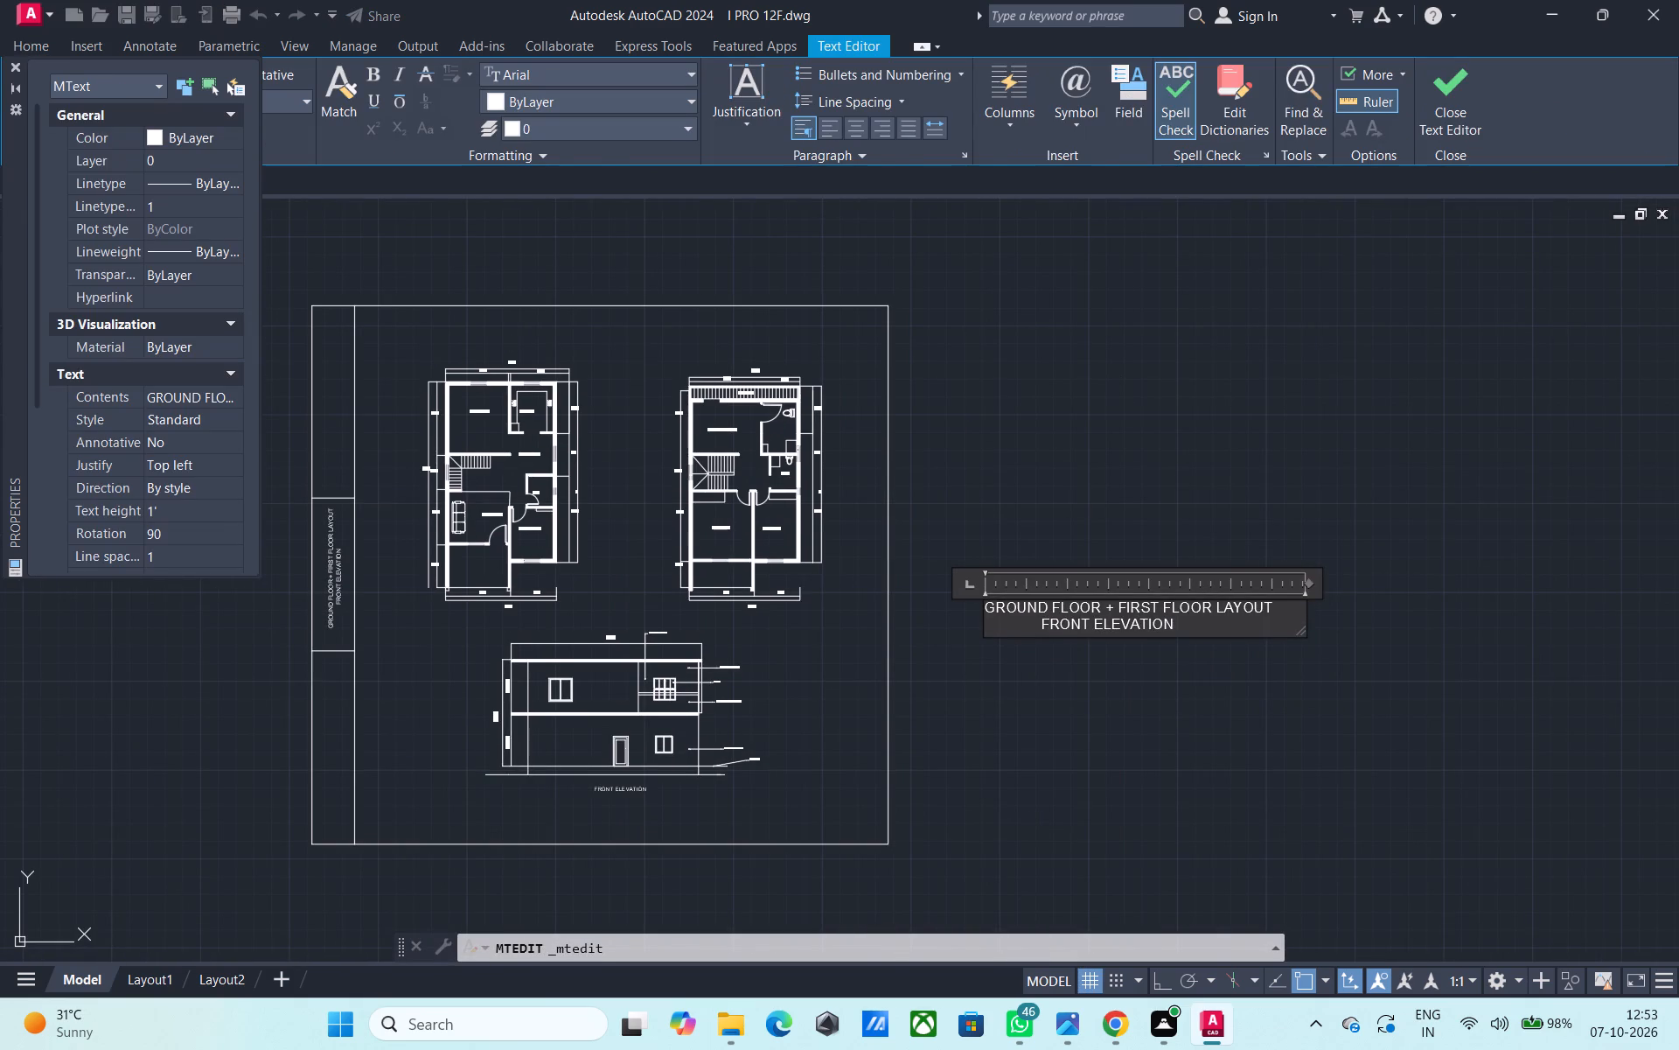
key(BackSpace)
key(BackSpace)
key(BackSpace)
key(BackSpace)
key(BackSpace)
key(BackSpace)
key(BackSpace)
key(BackSpace)
key(BackSpace)
key(BackSpace)
key(BackSpace)
key(BackSpace)
key(BackSpace)
key(BackSpace)
key(BackSpace)
key(BackSpace)
key(BackSpace)
key(BackSpace)
key(BackSpace)
key(BackSpace)
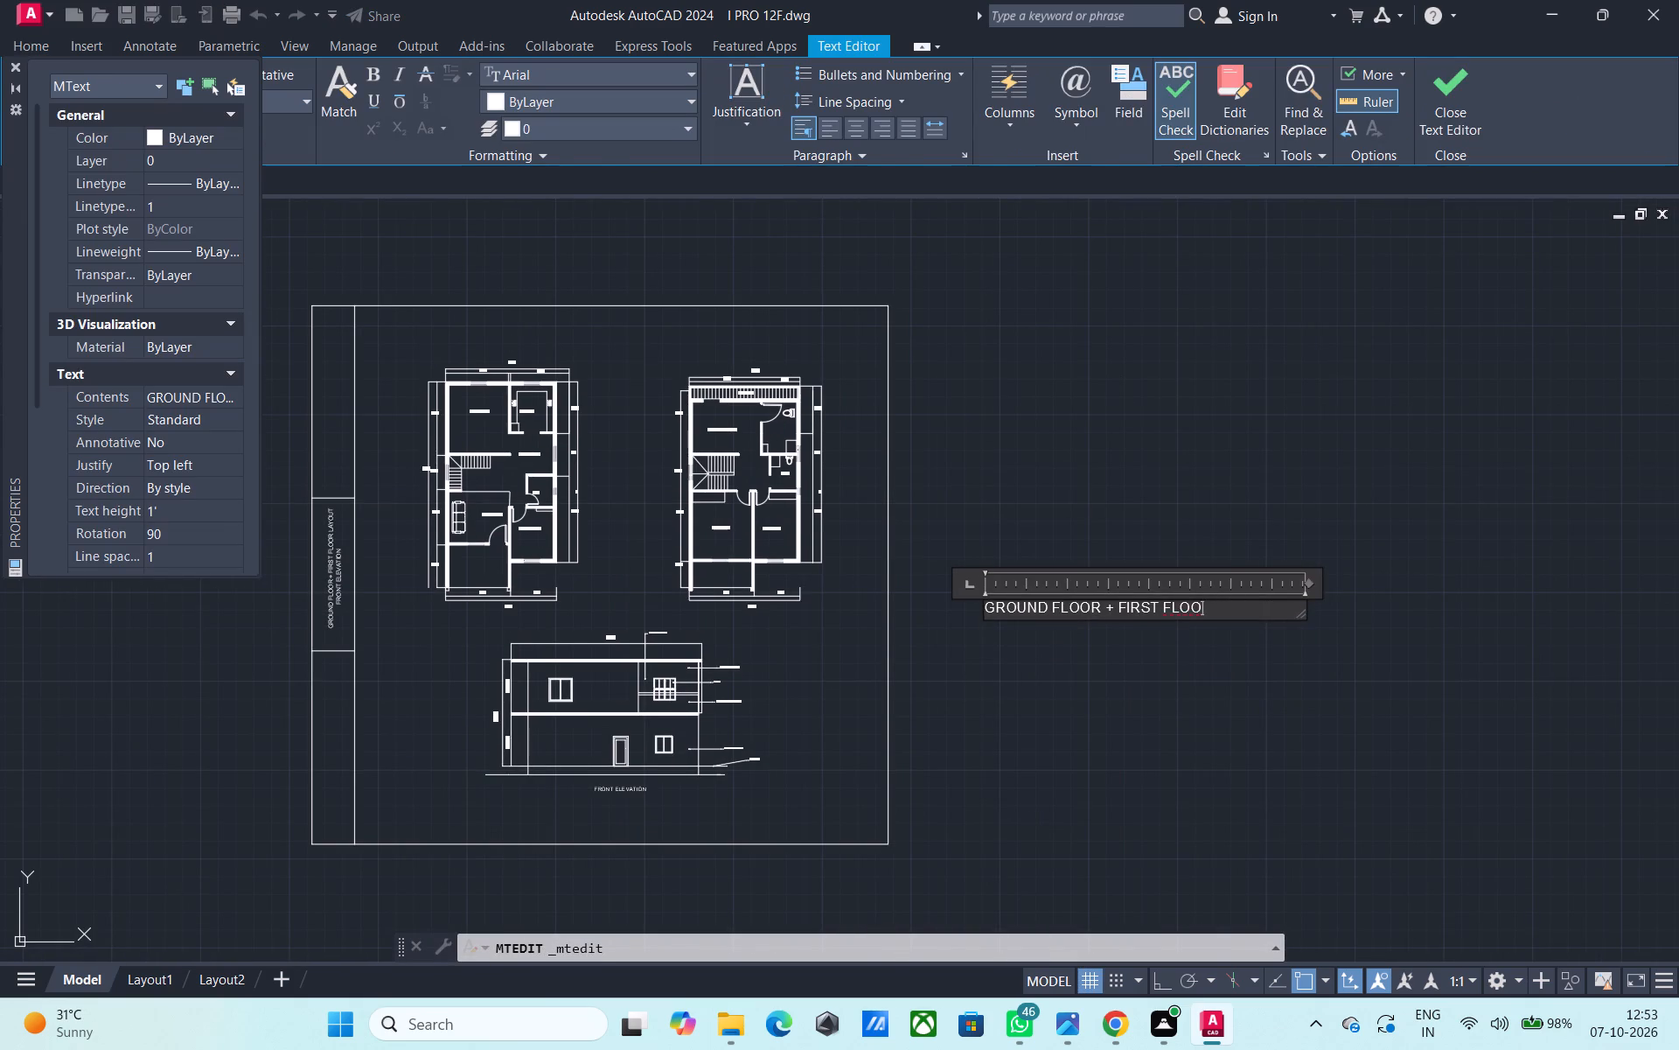
text(SCALE)
key(space)
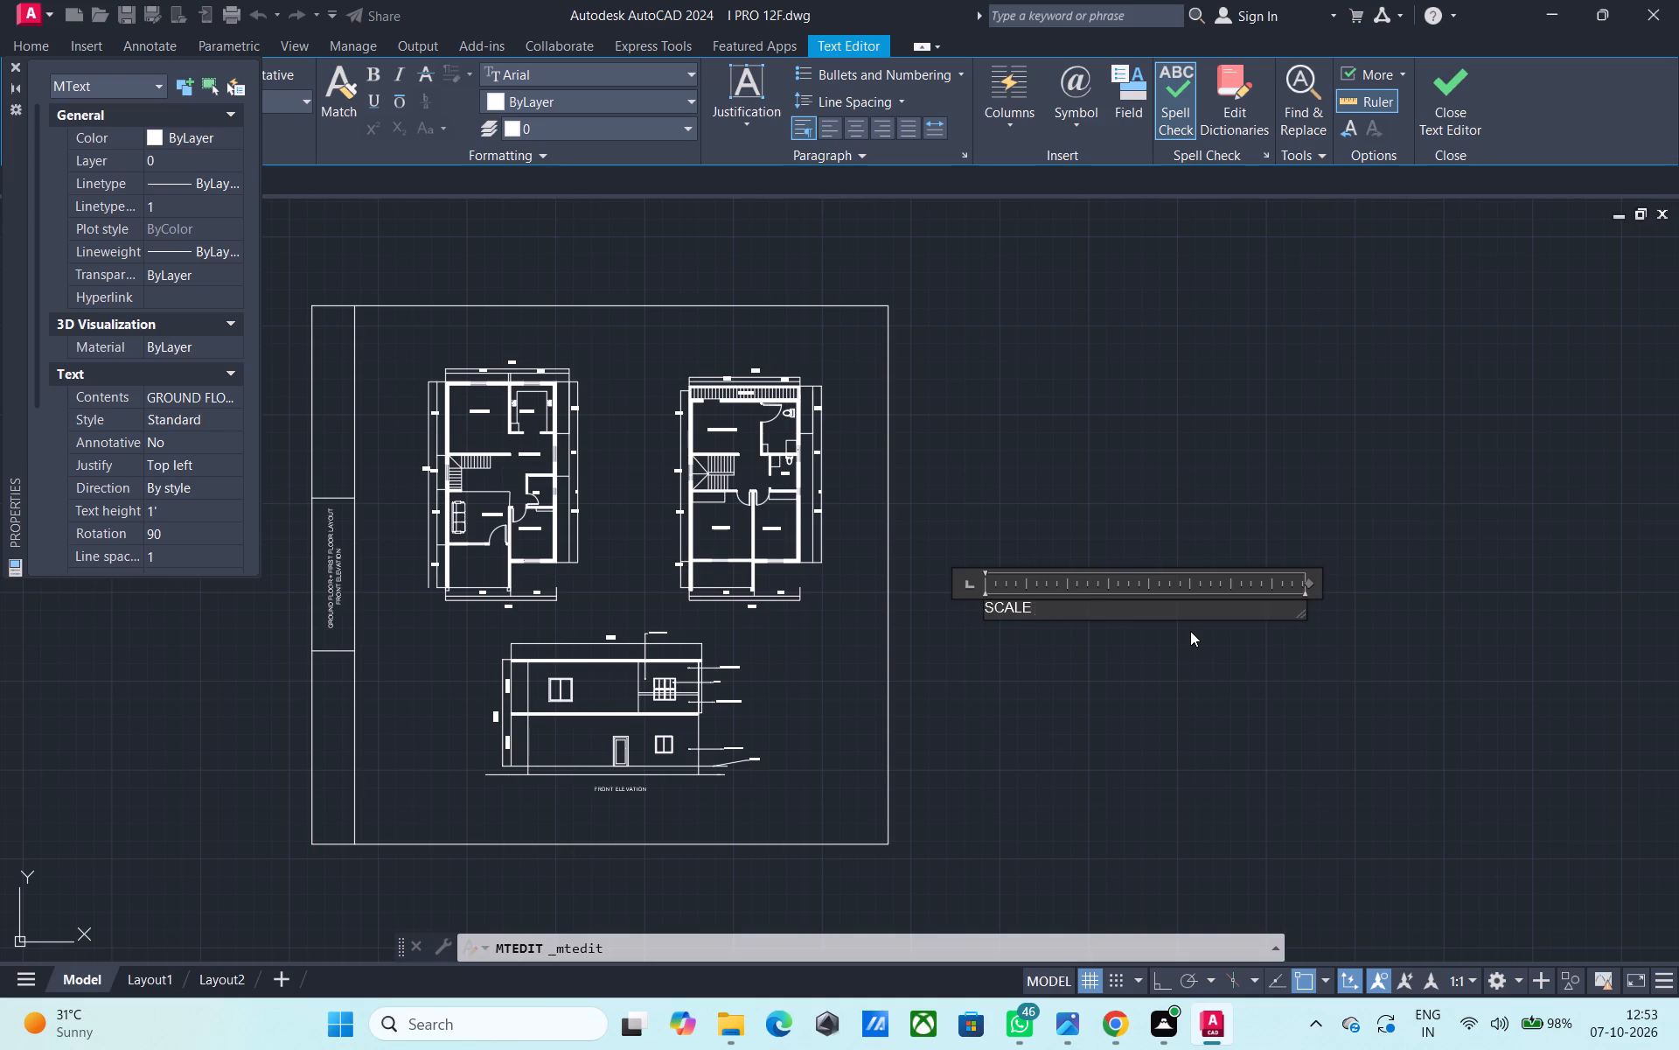
key(1)
key(shift+quotedbl)
key(BackSpace)
key(shift+colon)
text(100)
key(Return)
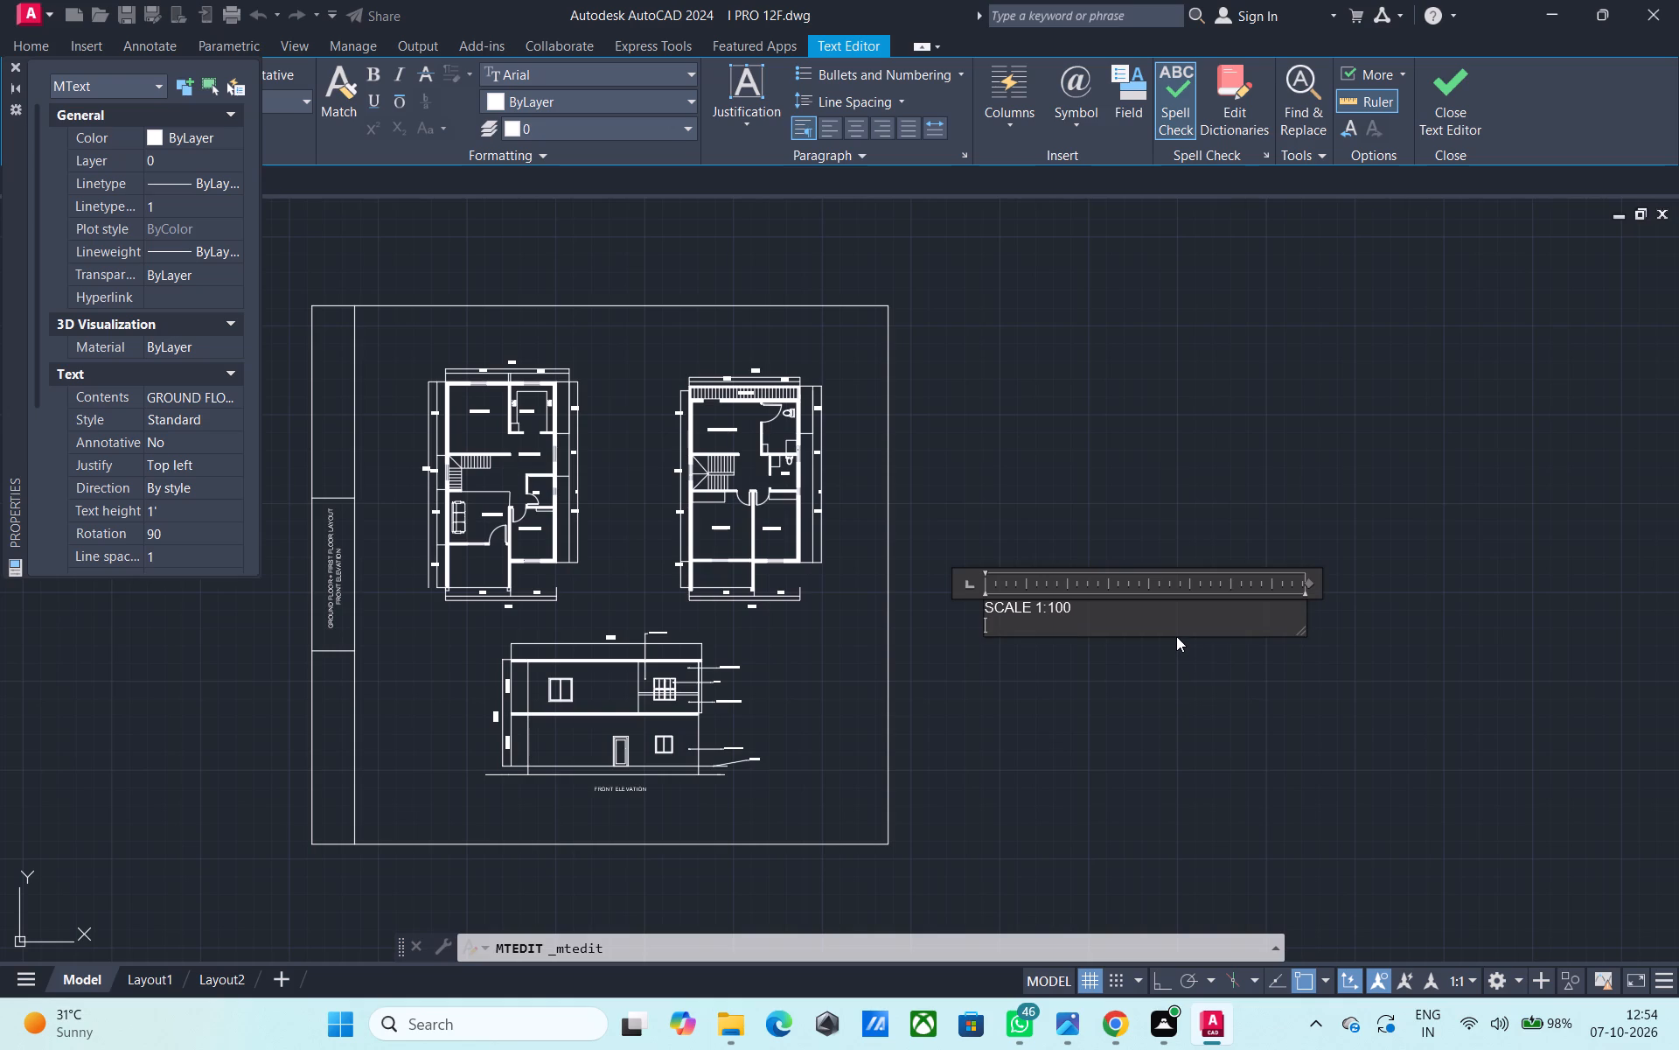
text(UNIT)
key(space)
key(shift+colon)
key(space)
text(FEET)
key(space)
text(/)
key(space)
text(METERS)
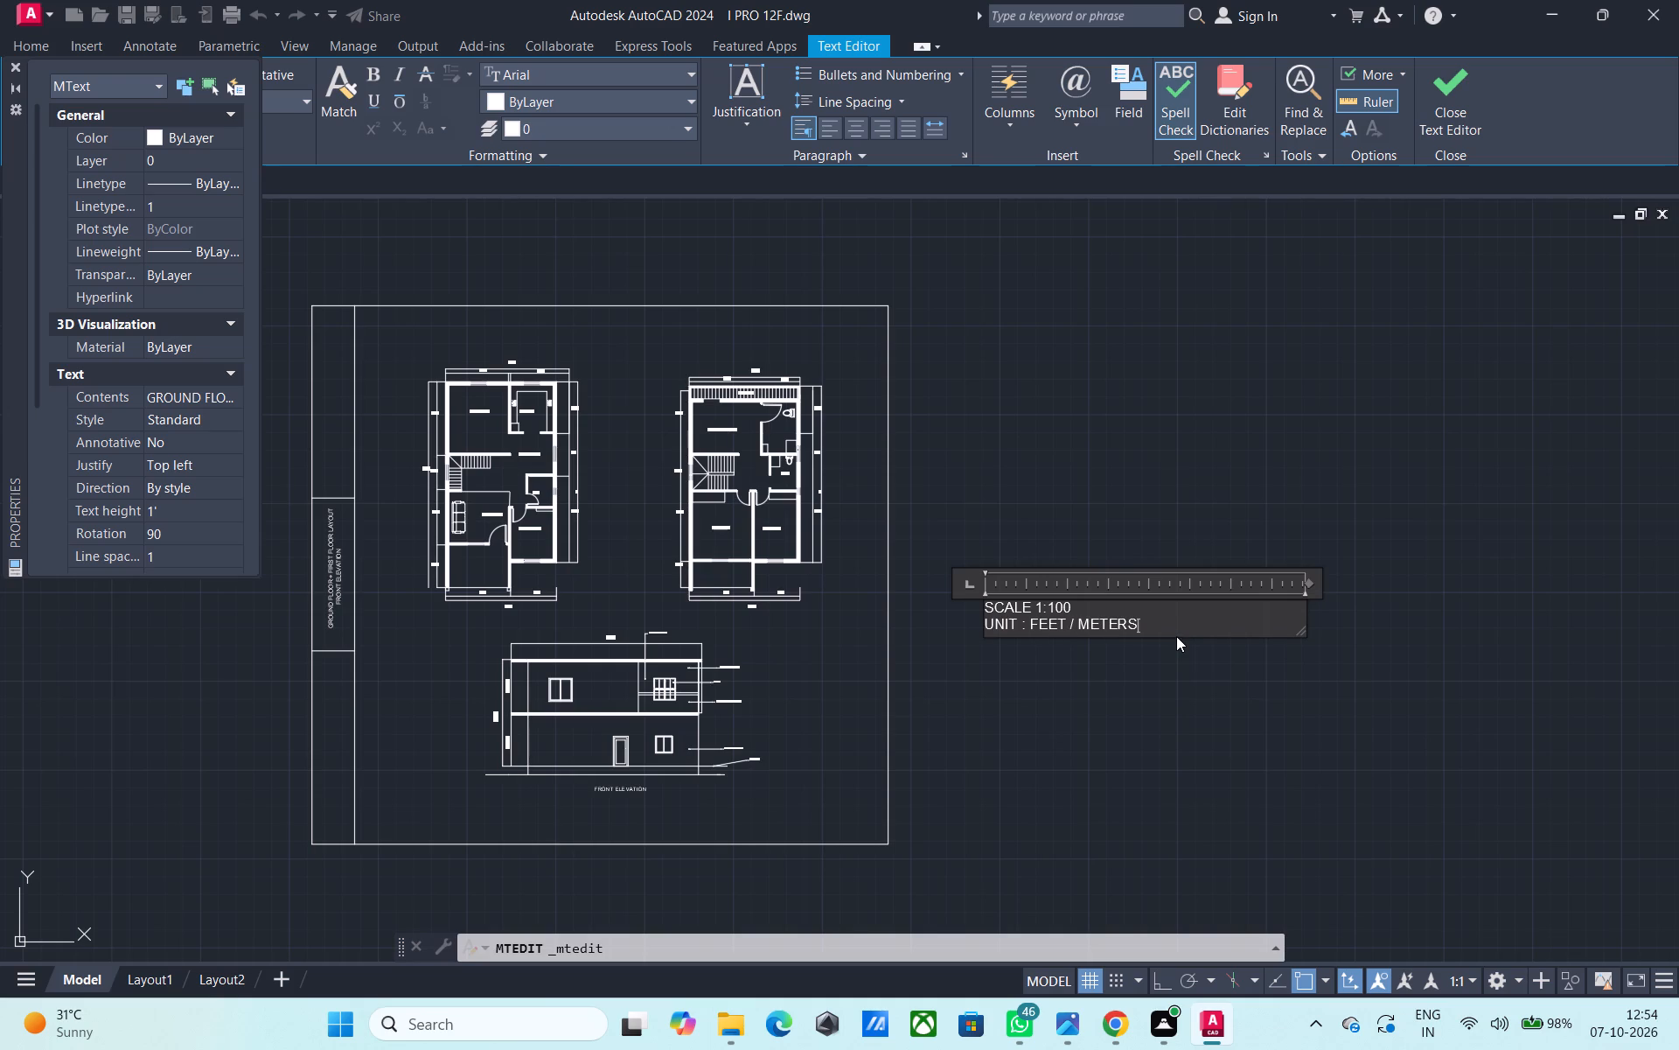
click(1087, 665)
Move the scale and unit text into the side strip's upper compartment, above the title text.
drag(1050, 642, 1043, 632)
click(992, 545)
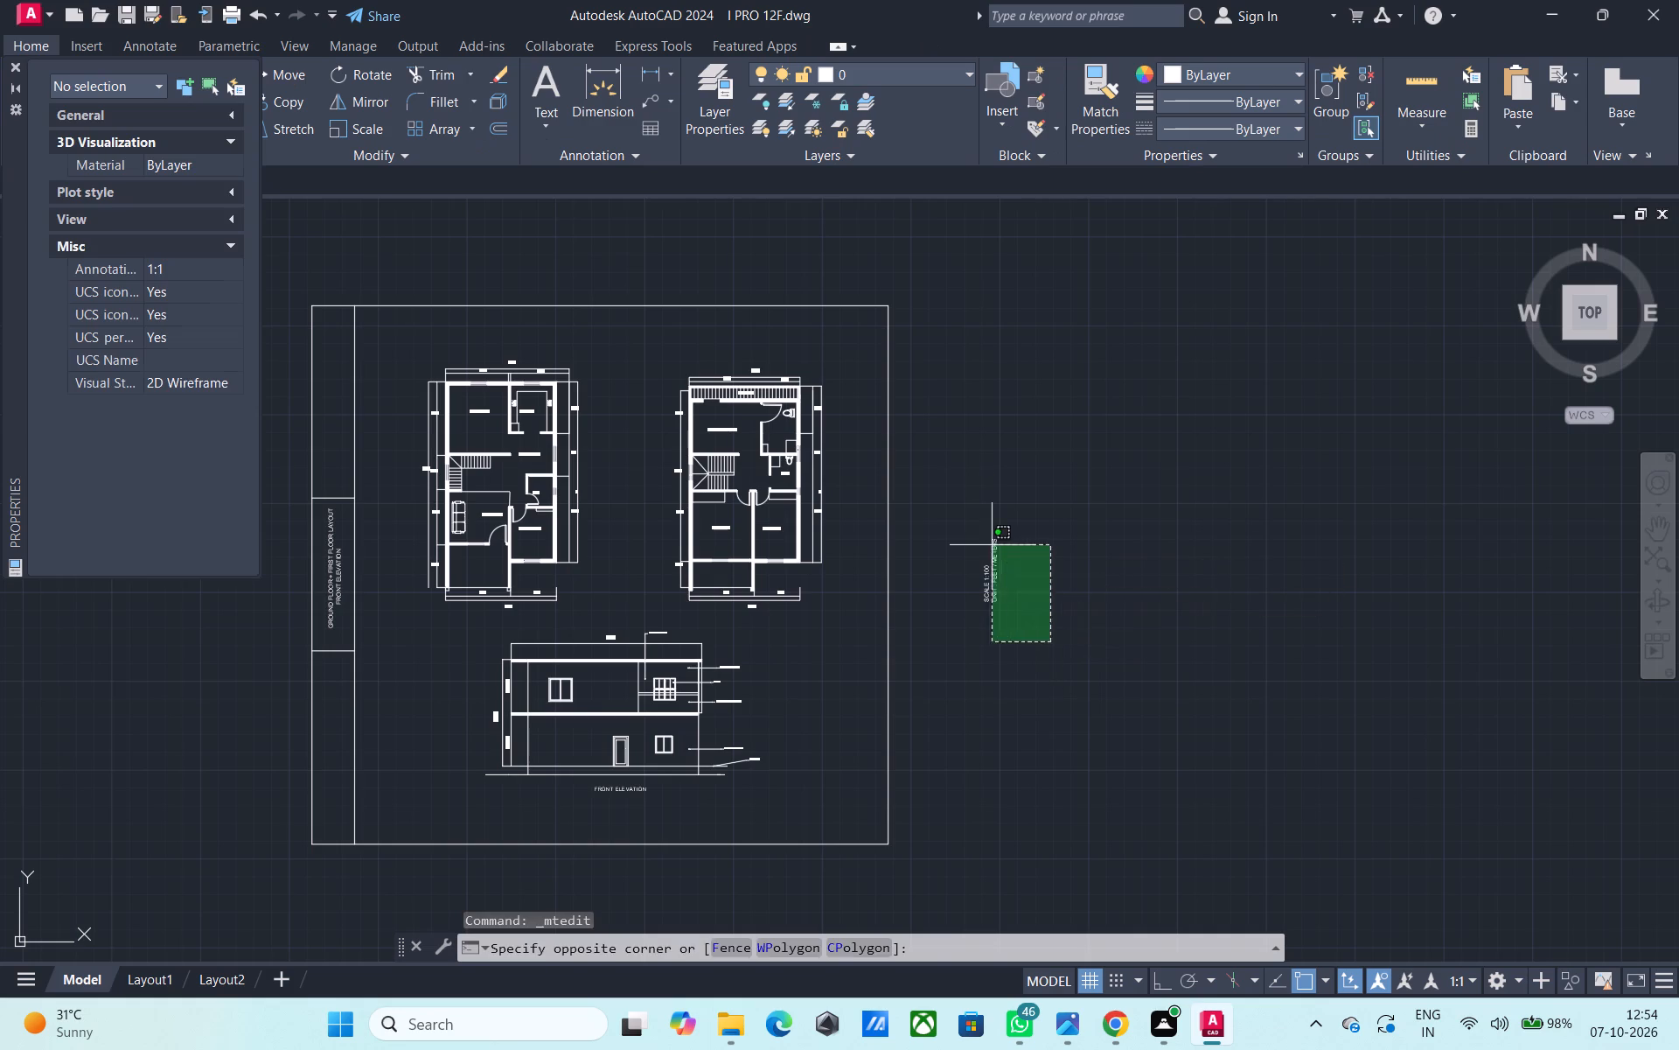
text(M)
key(space)
click(1104, 602)
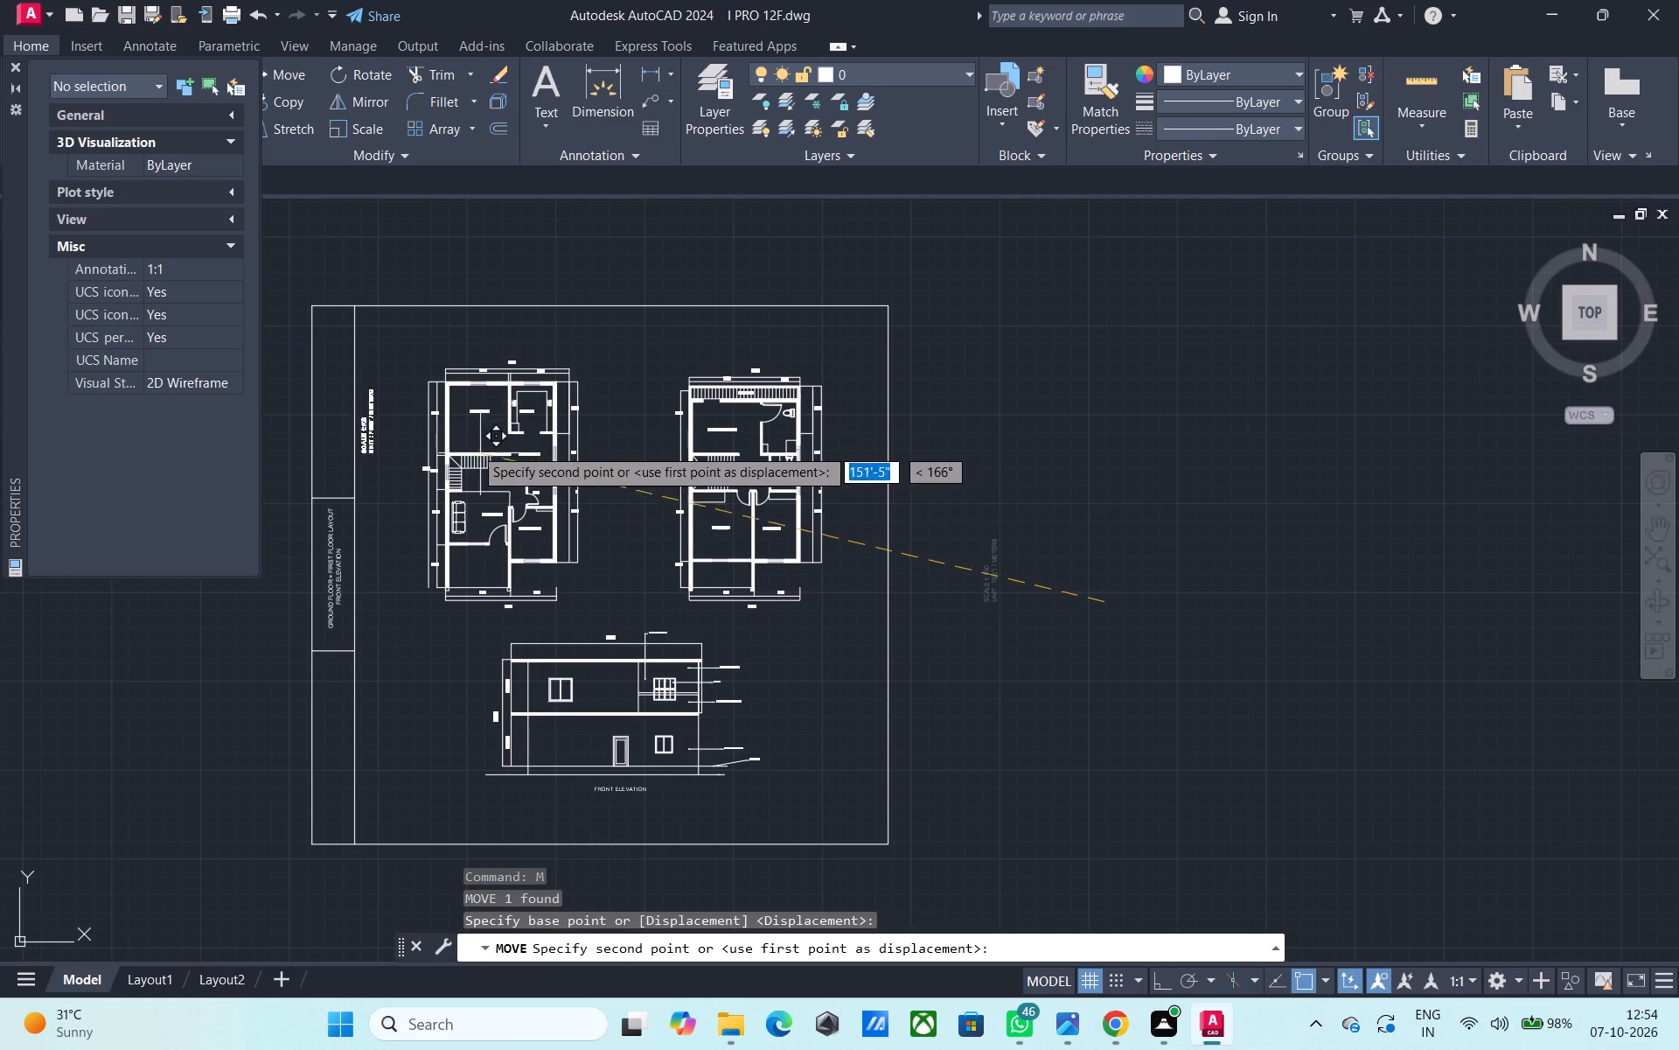
click(445, 440)
Copy the ground floor, first floor and front elevation title text into the side strip's lowest compartment.
middle_drag(682, 596, 794, 519)
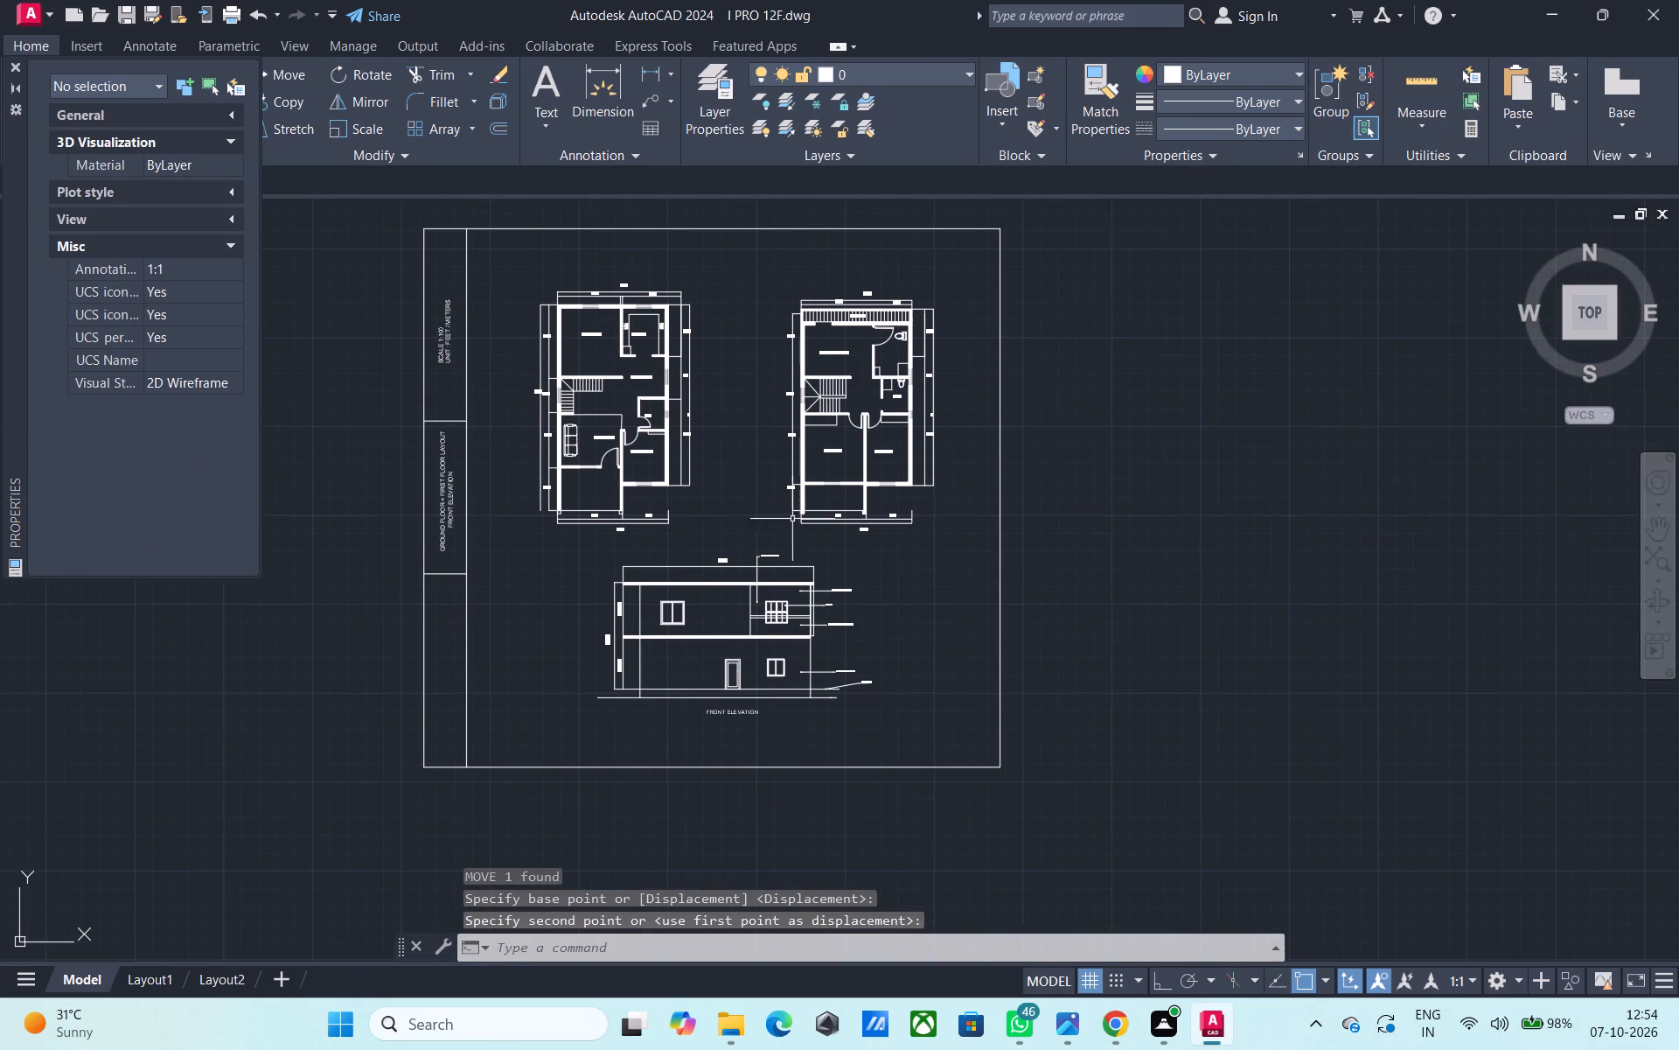
middle_drag(636, 486, 622, 534)
click(440, 534)
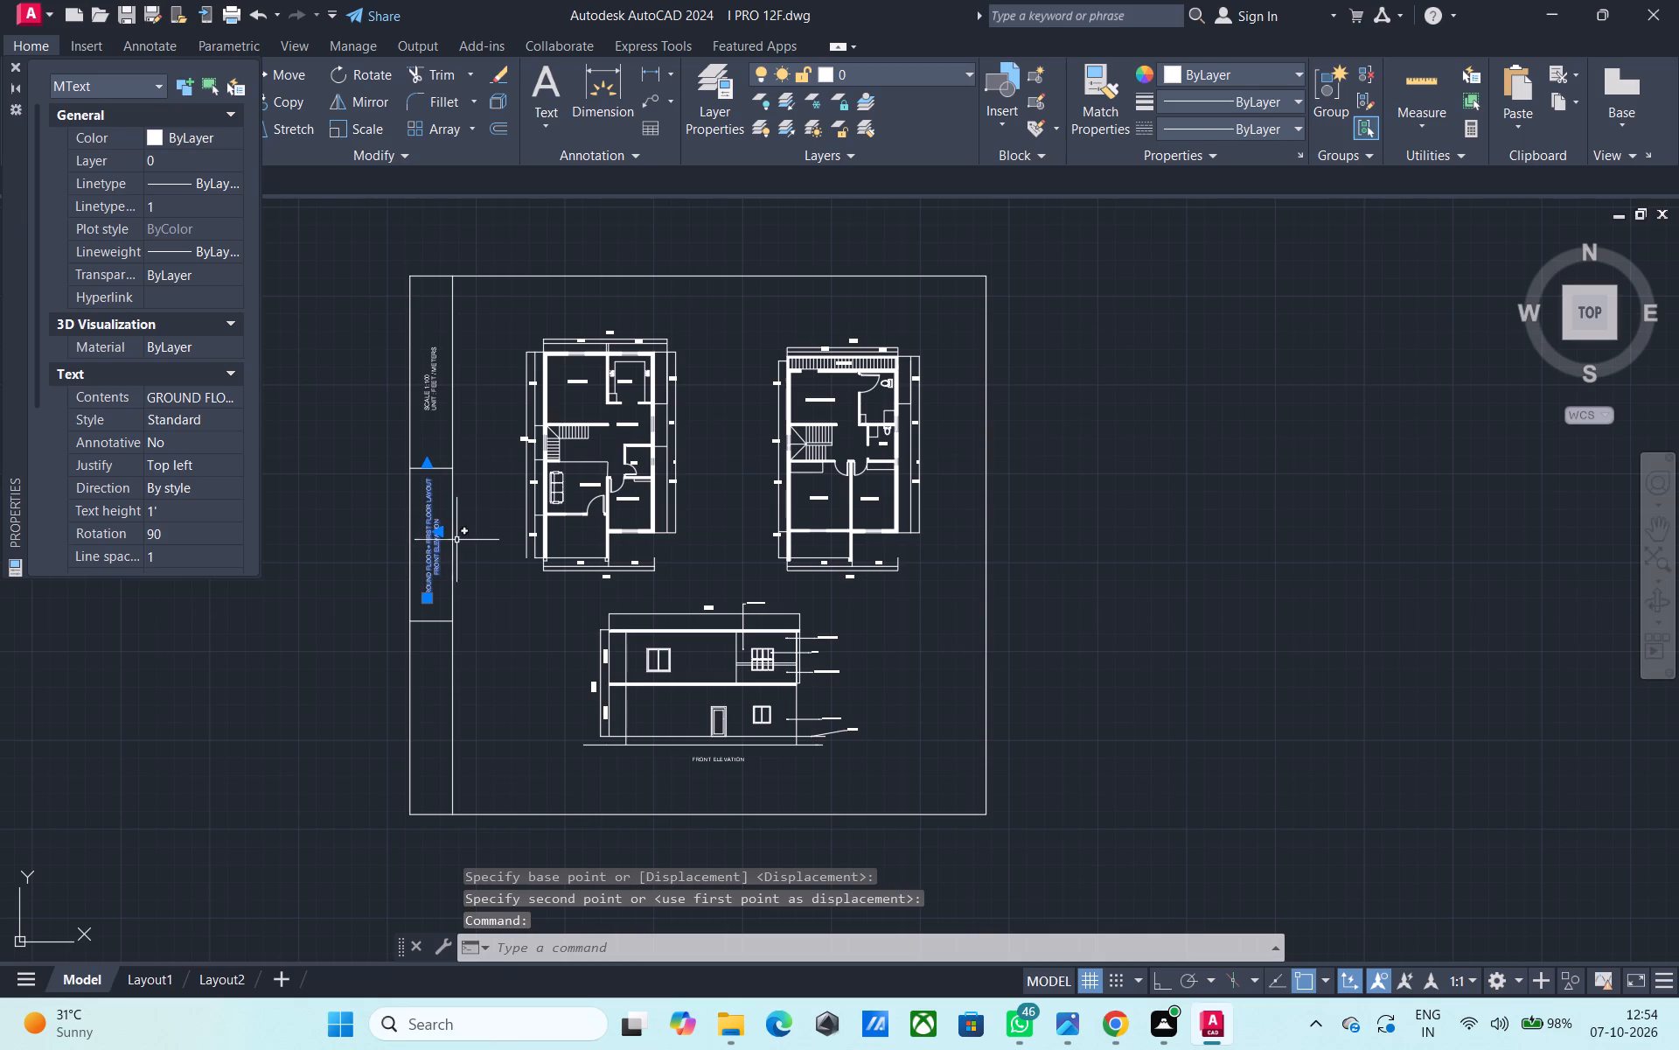
key(c)
text(O)
key(space)
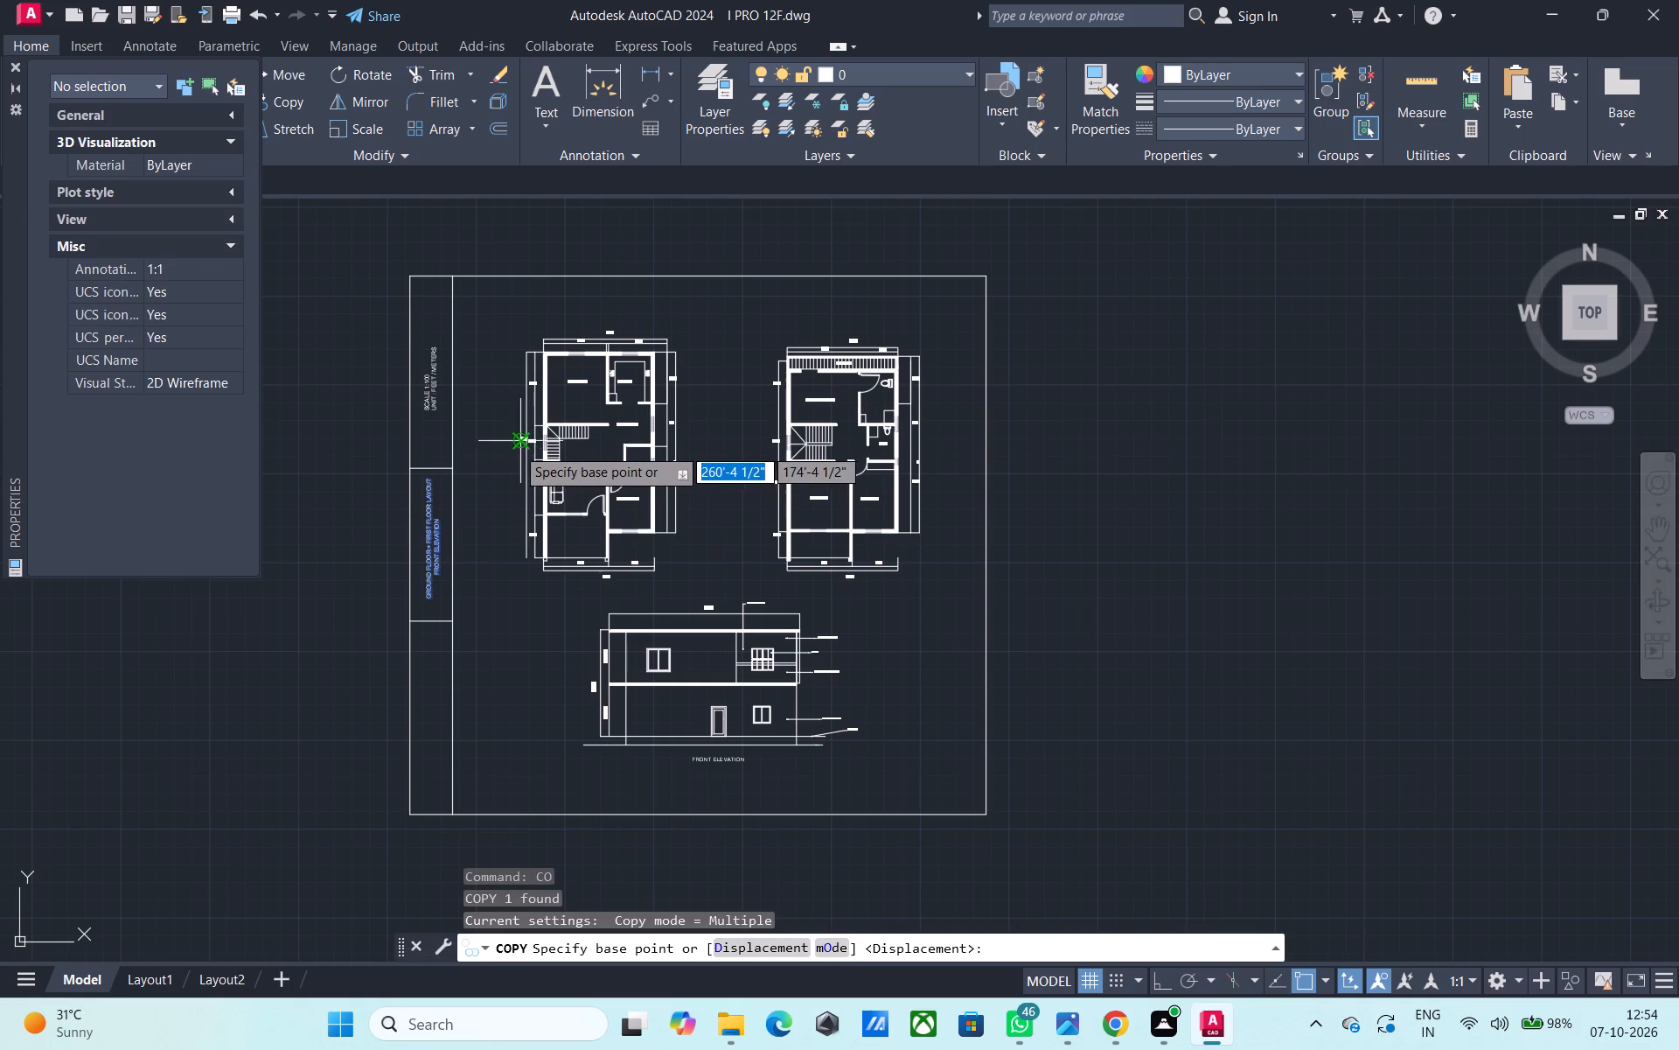
click(505, 444)
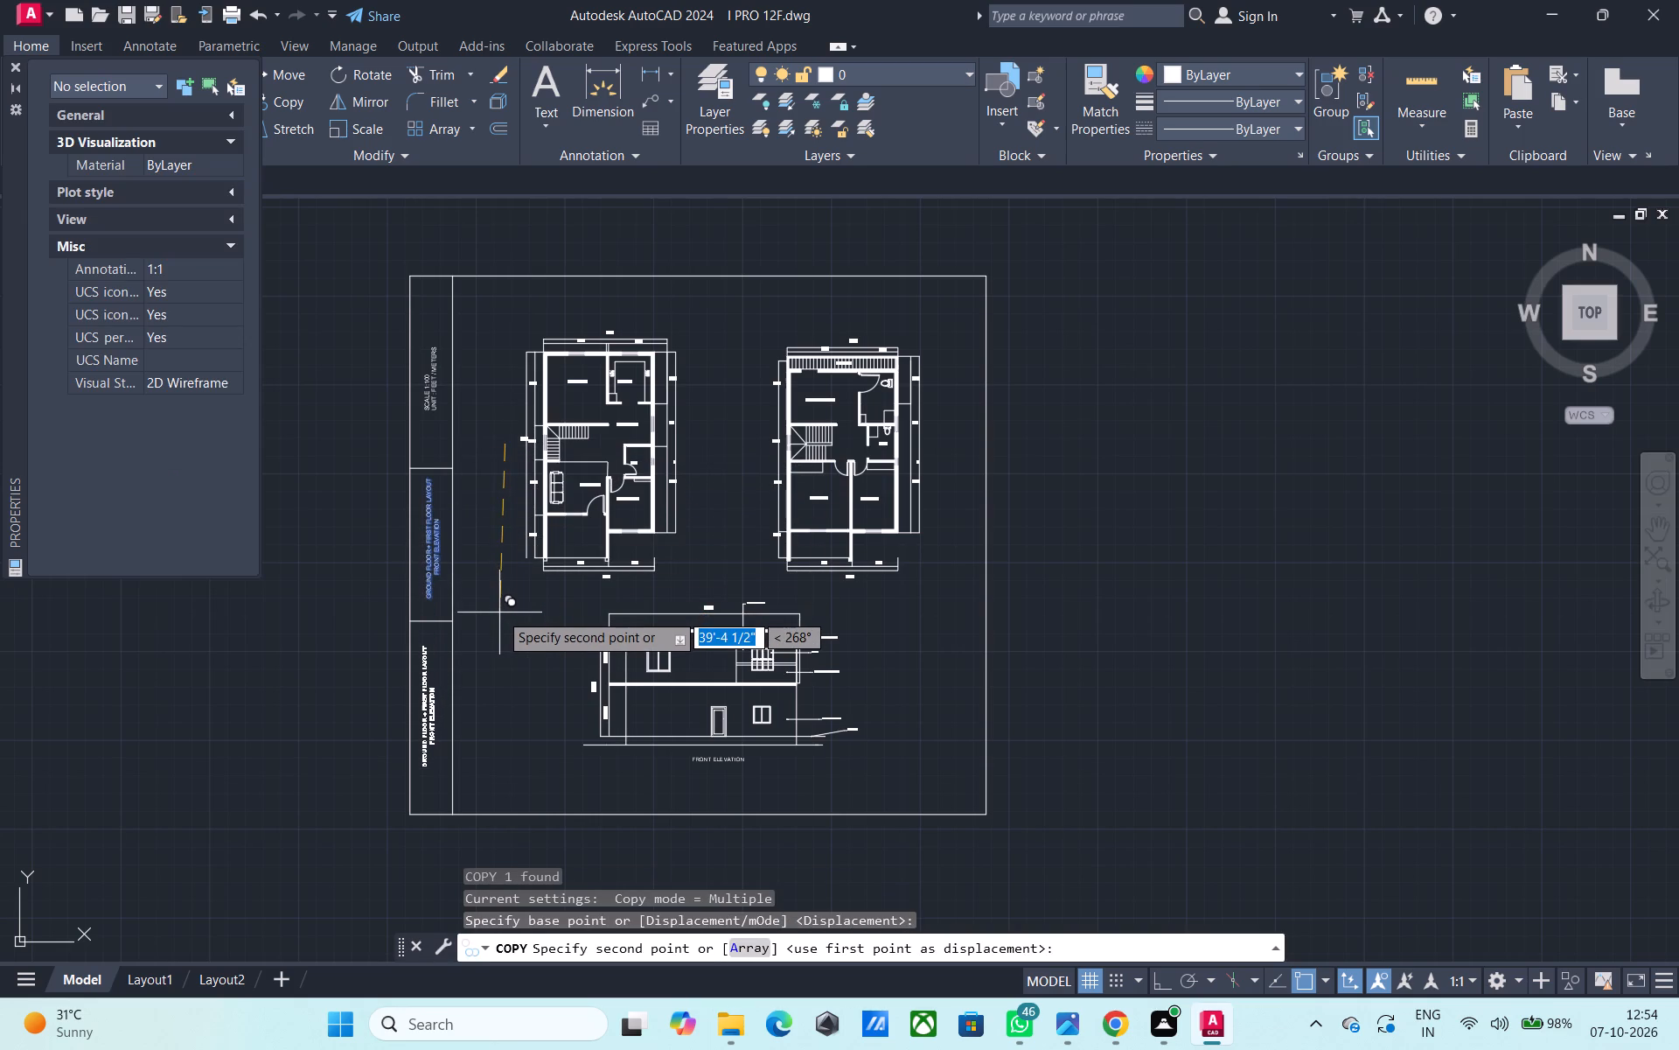
click(496, 619)
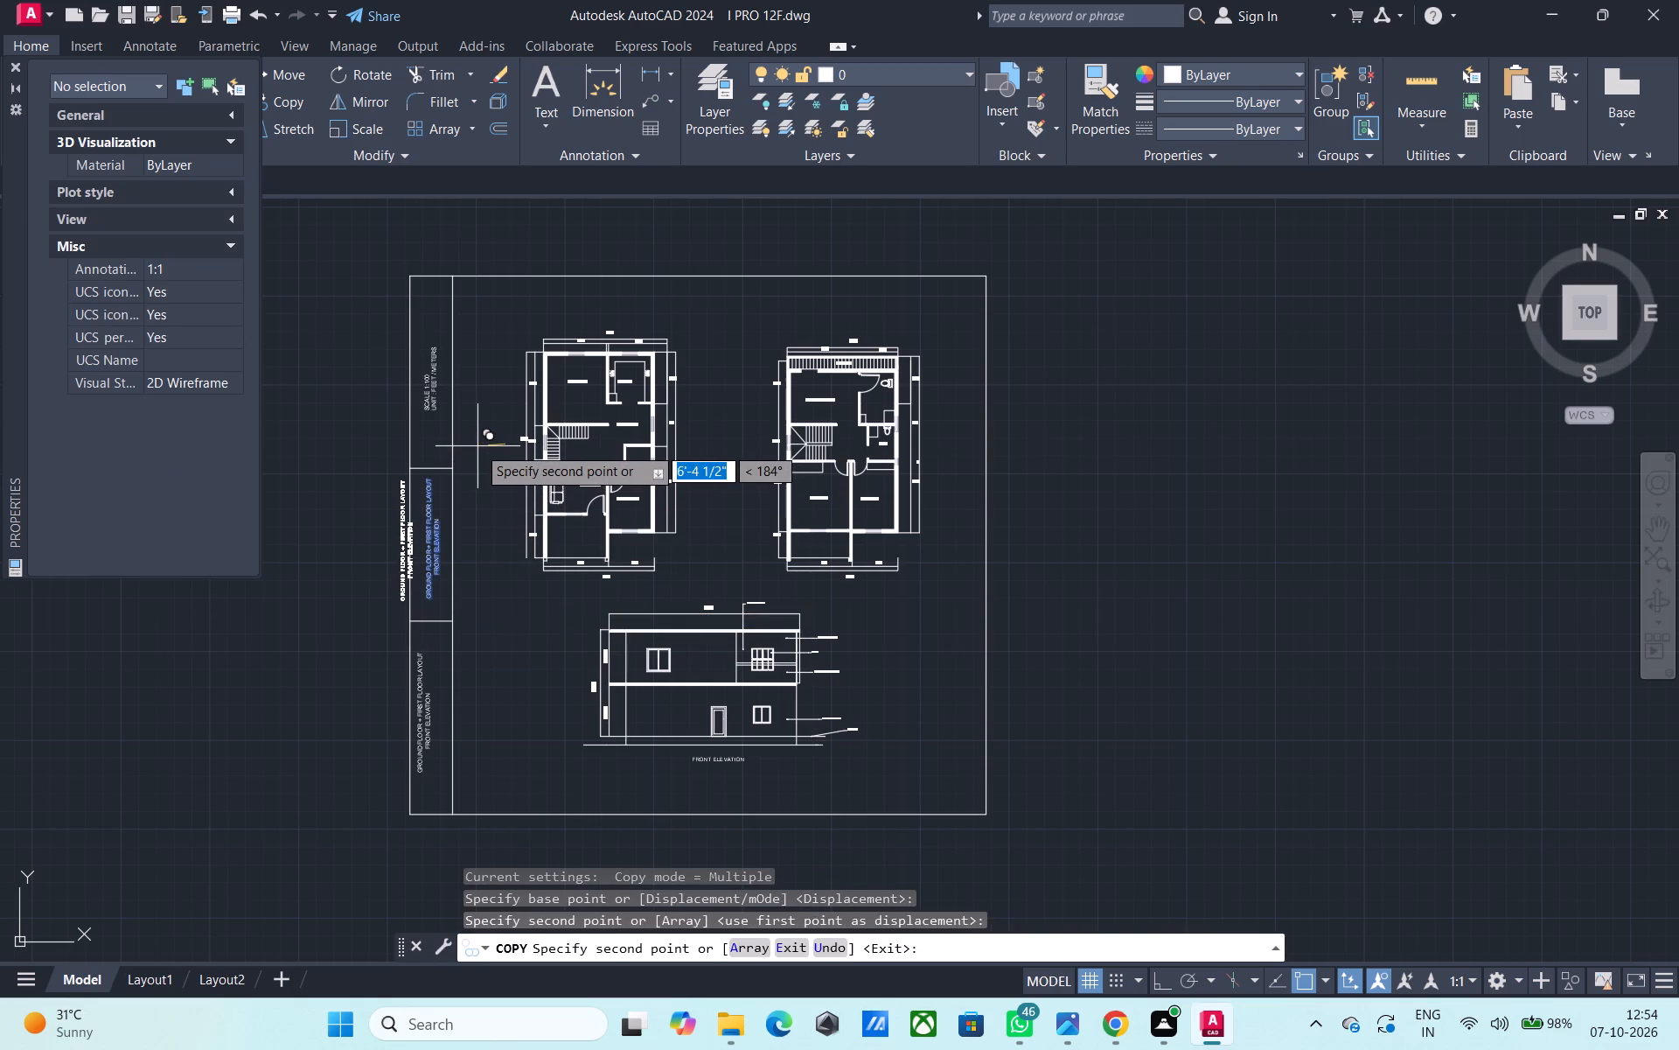
key(Escape)
Copy the scale and unit text into the side strip's lowest compartment, beside the copied title text.
click(433, 409)
key(c)
key(o)
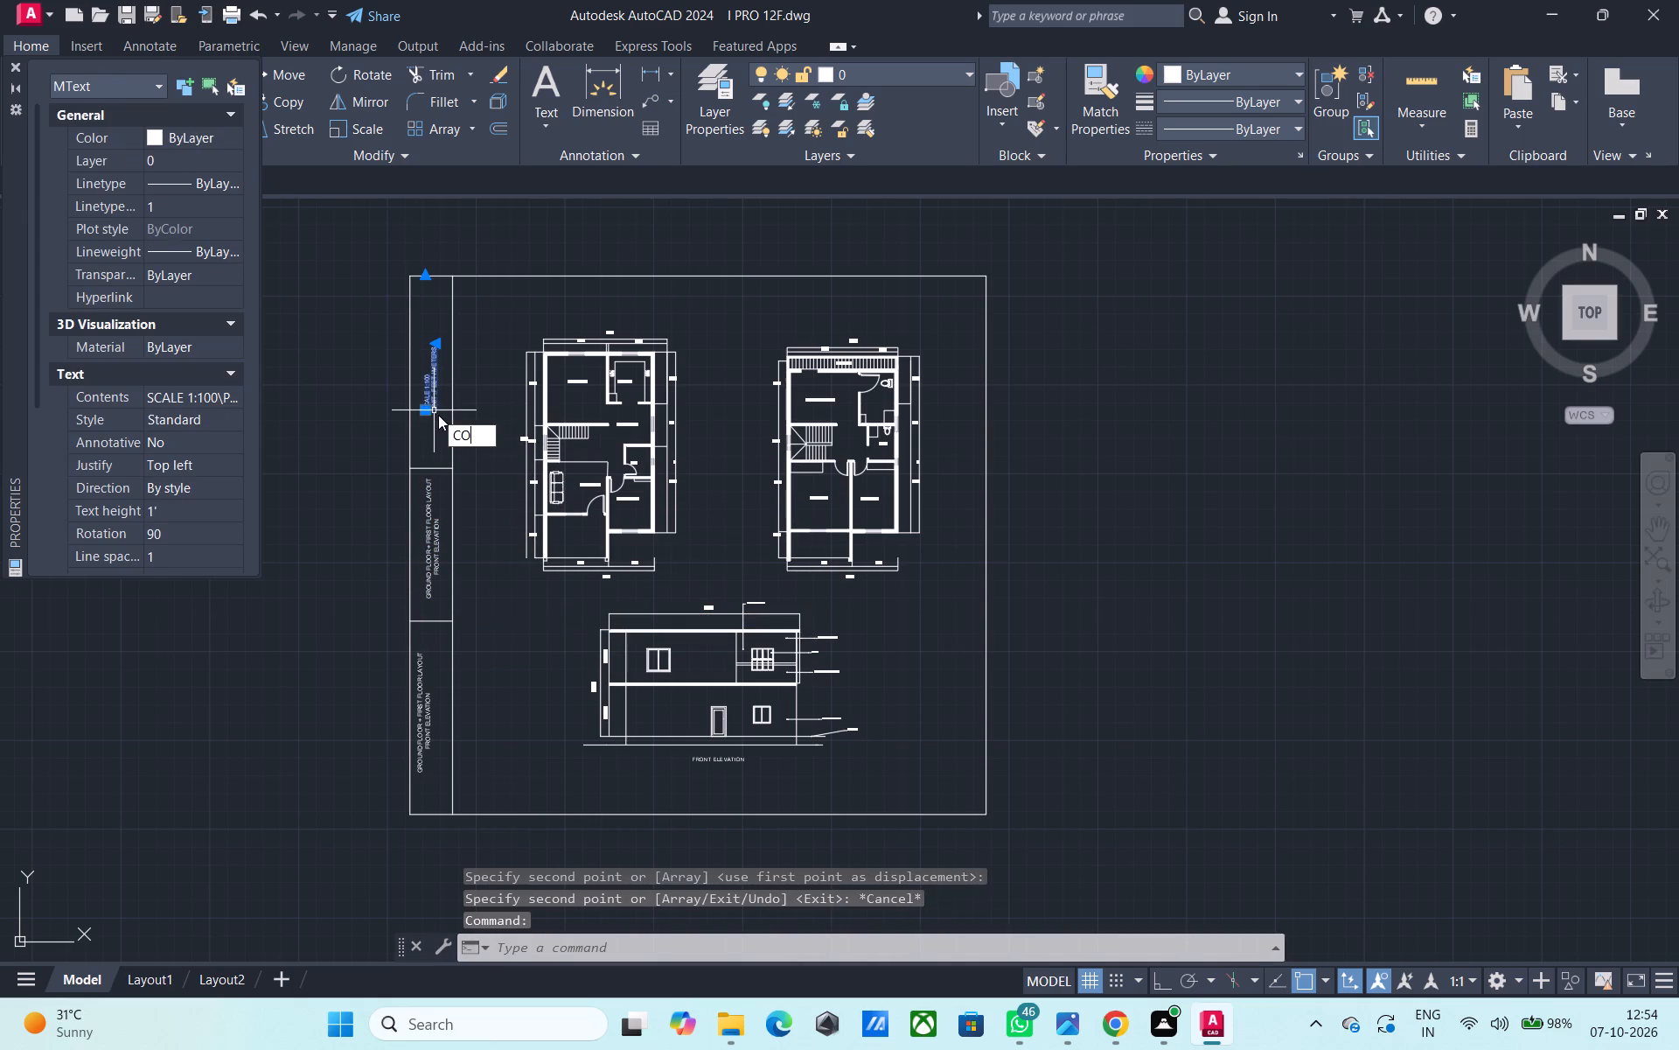
key(space)
click(486, 363)
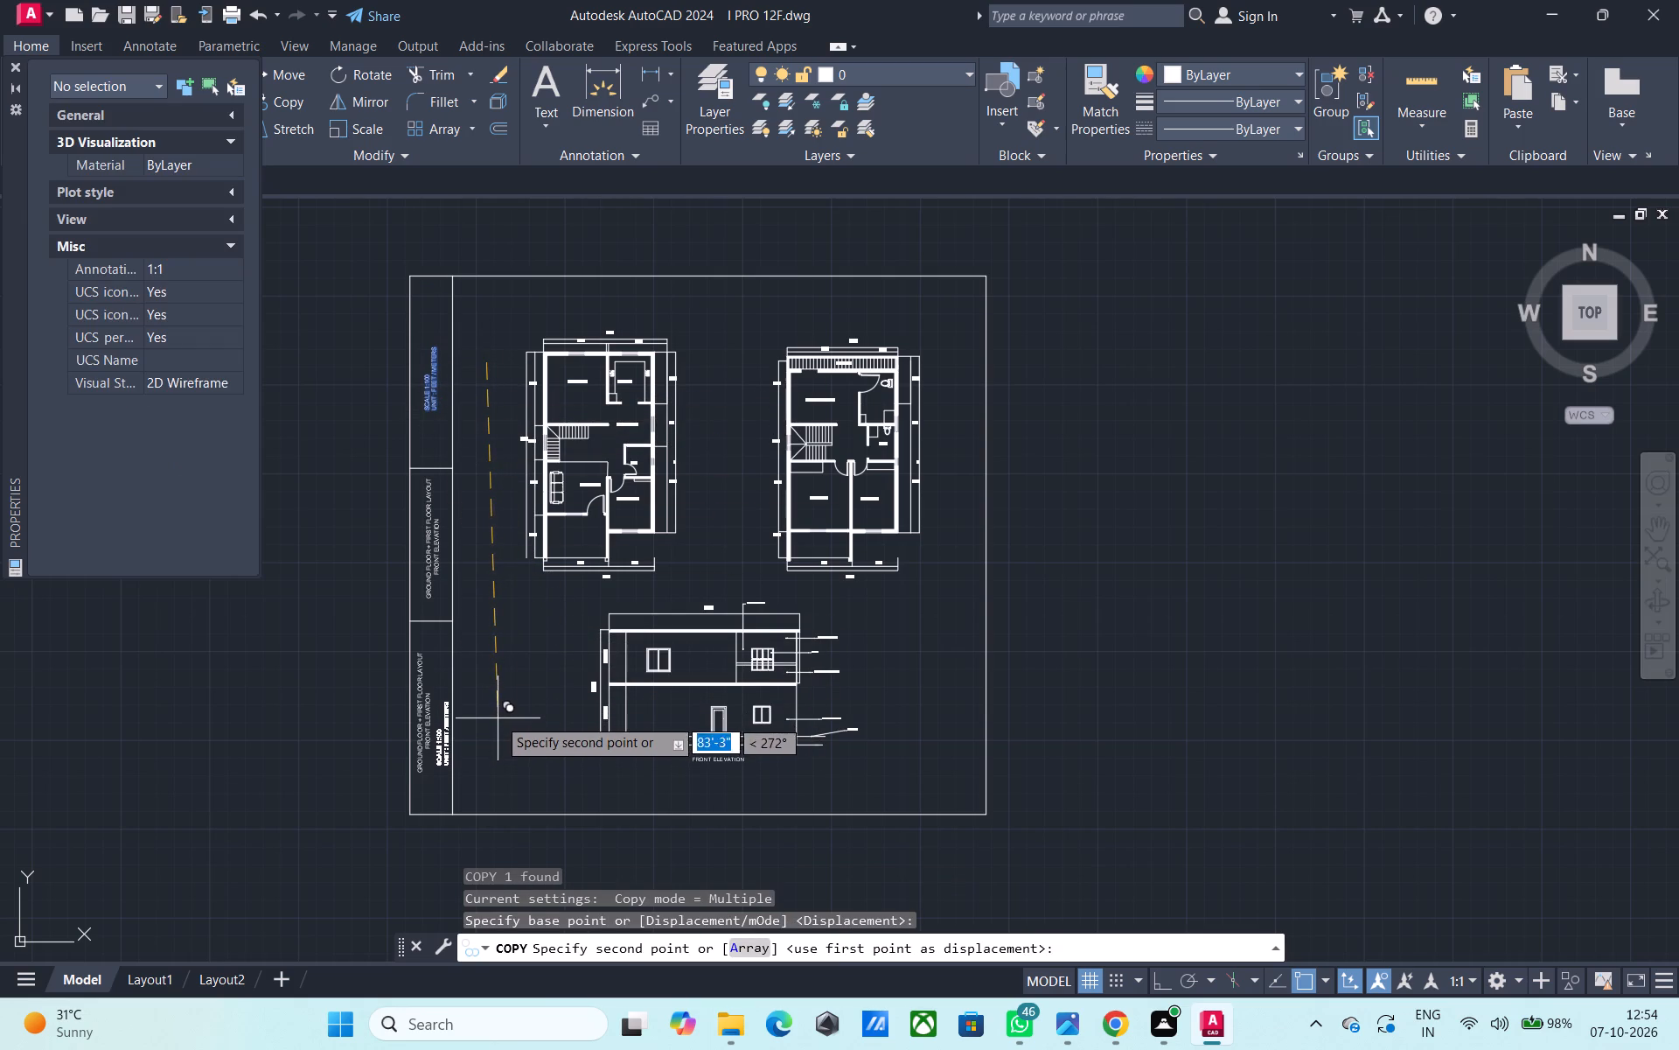
click(497, 726)
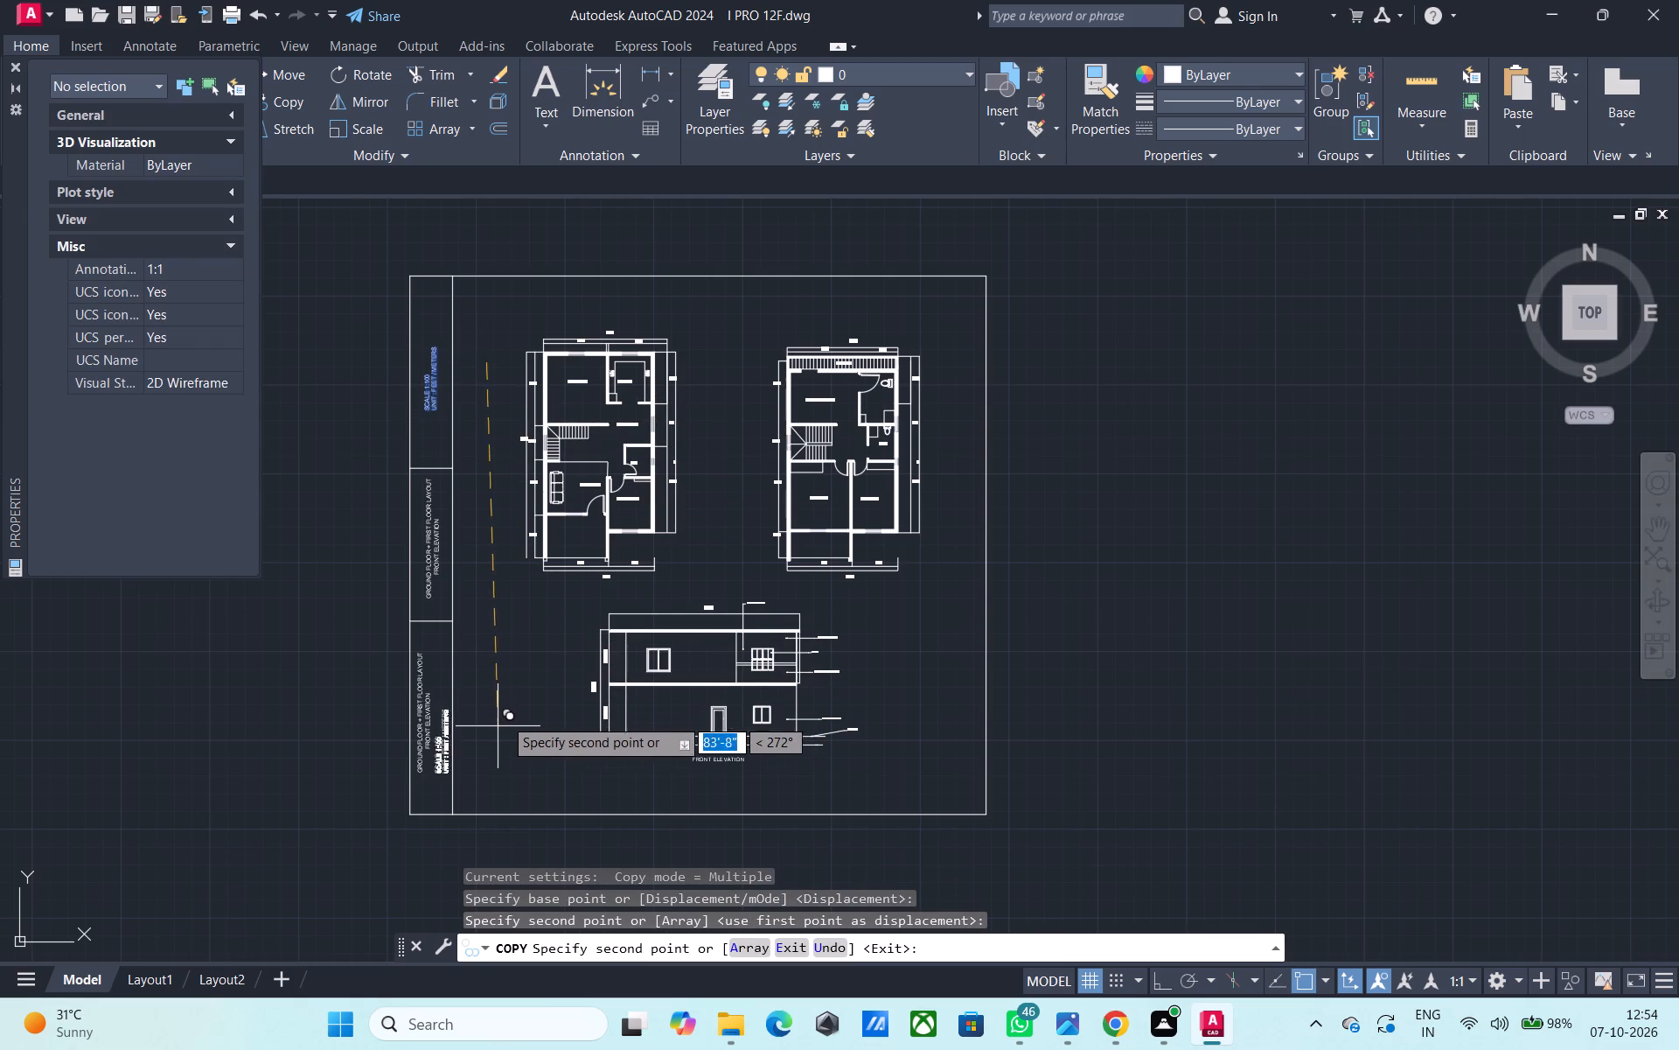
key(Escape)
Save the drawing with the filled side strip compartments.
middle_drag(525, 623, 658, 616)
middle_drag(654, 616, 549, 644)
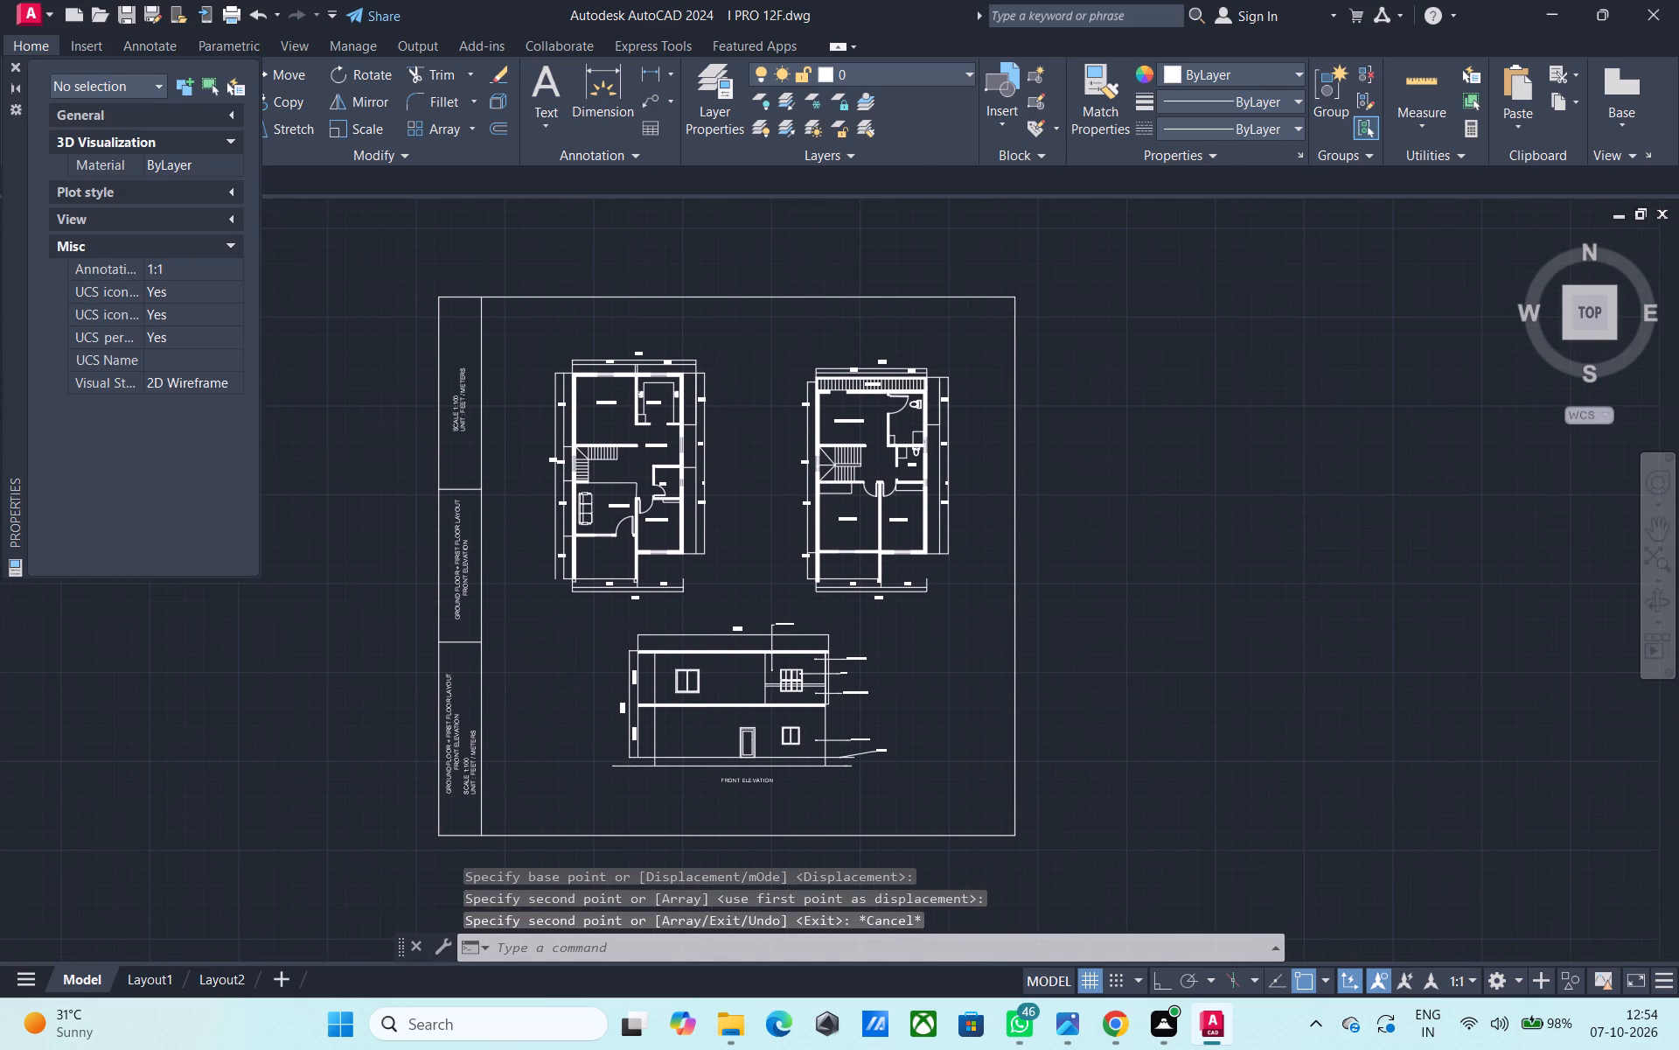
key(ctrl+s)
middle_drag(660, 622, 647, 667)
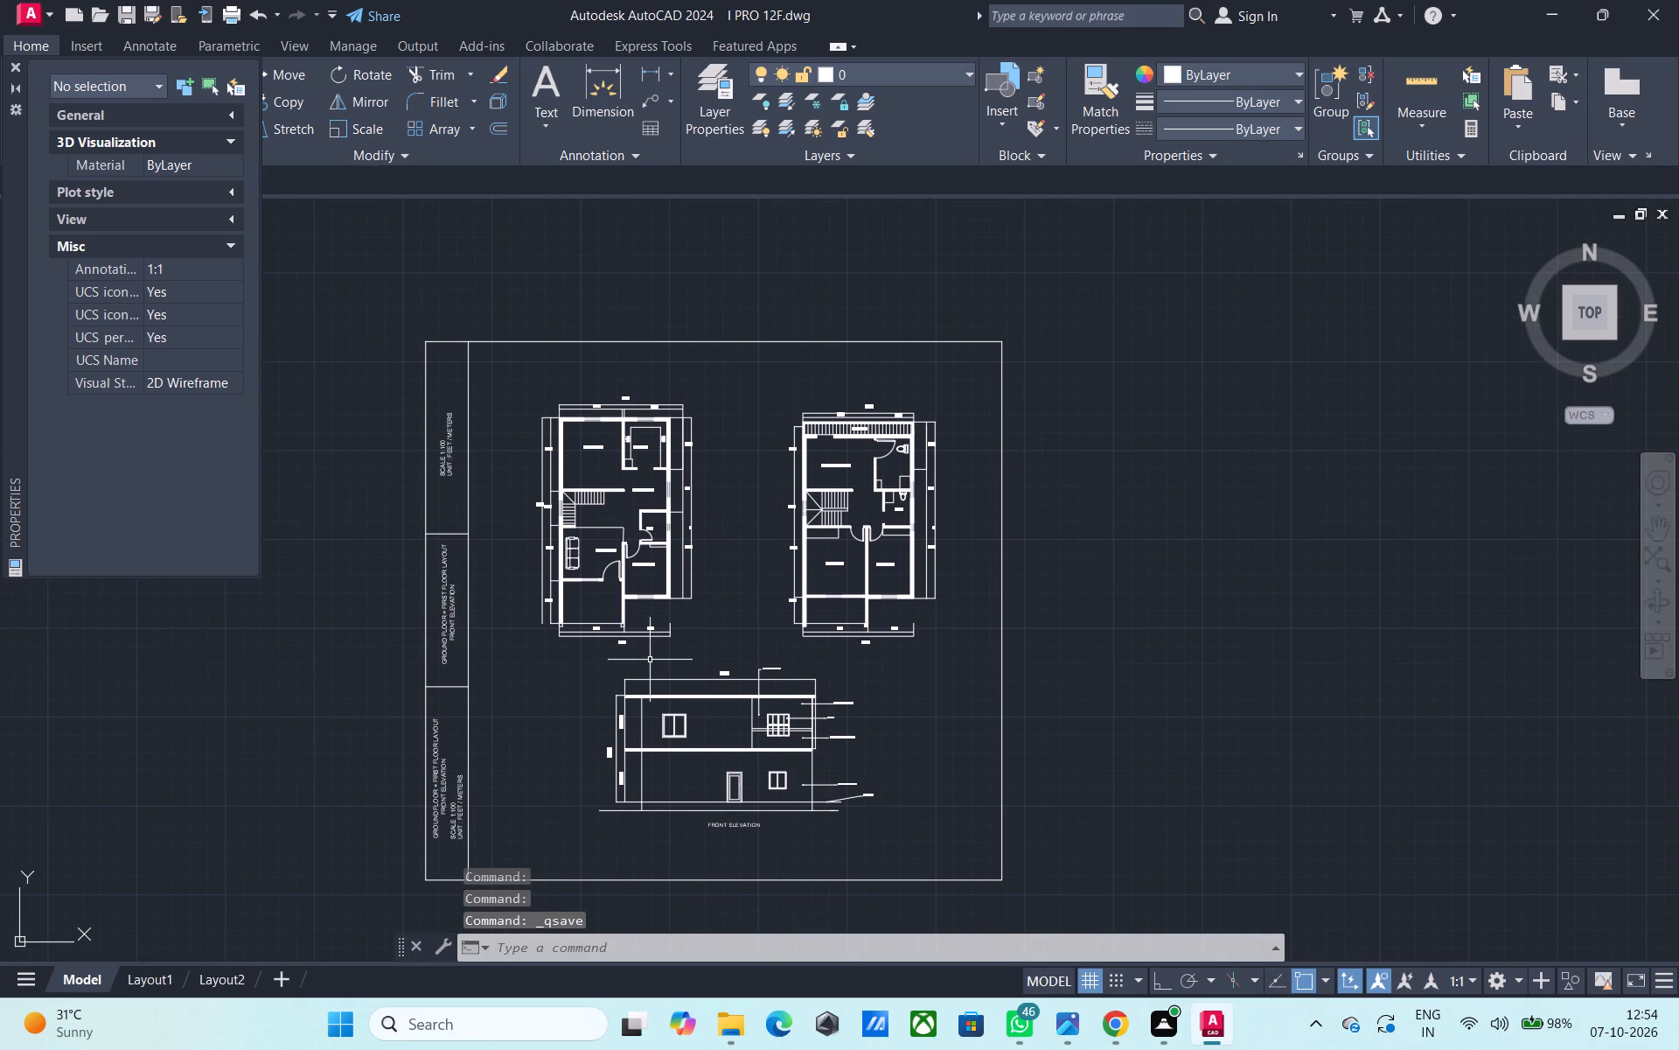
scroll(611, 496, up, 2)
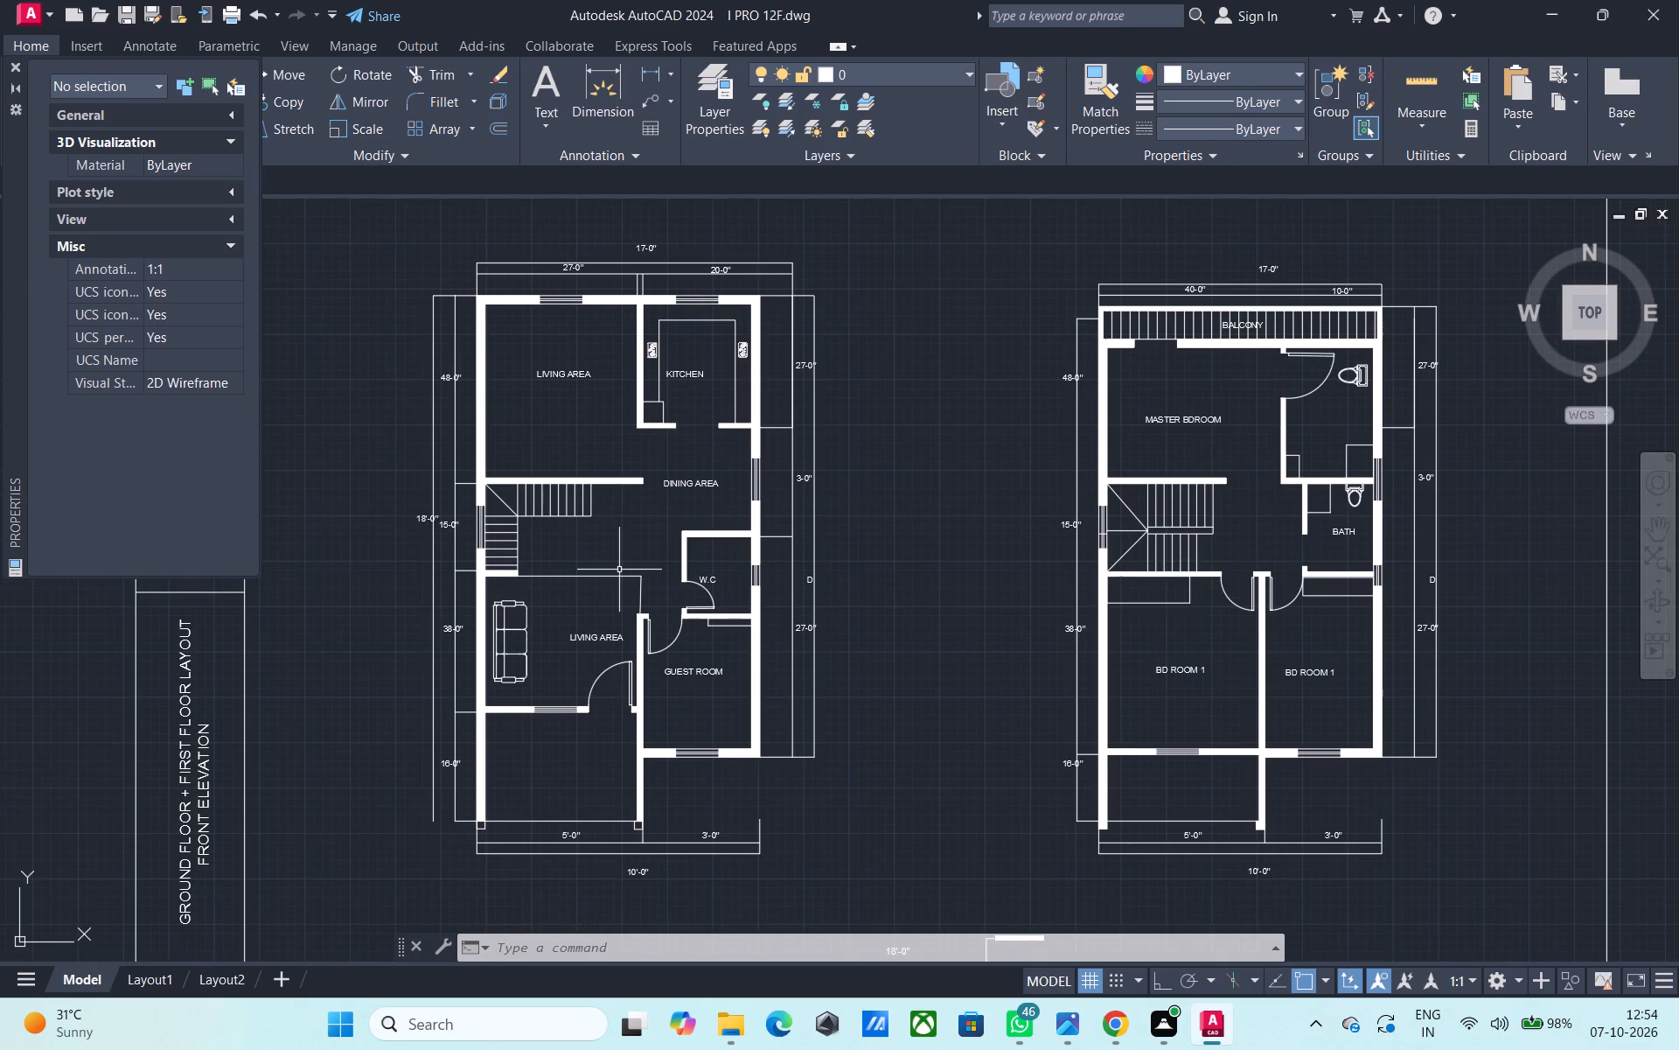
key(ctrl+s)
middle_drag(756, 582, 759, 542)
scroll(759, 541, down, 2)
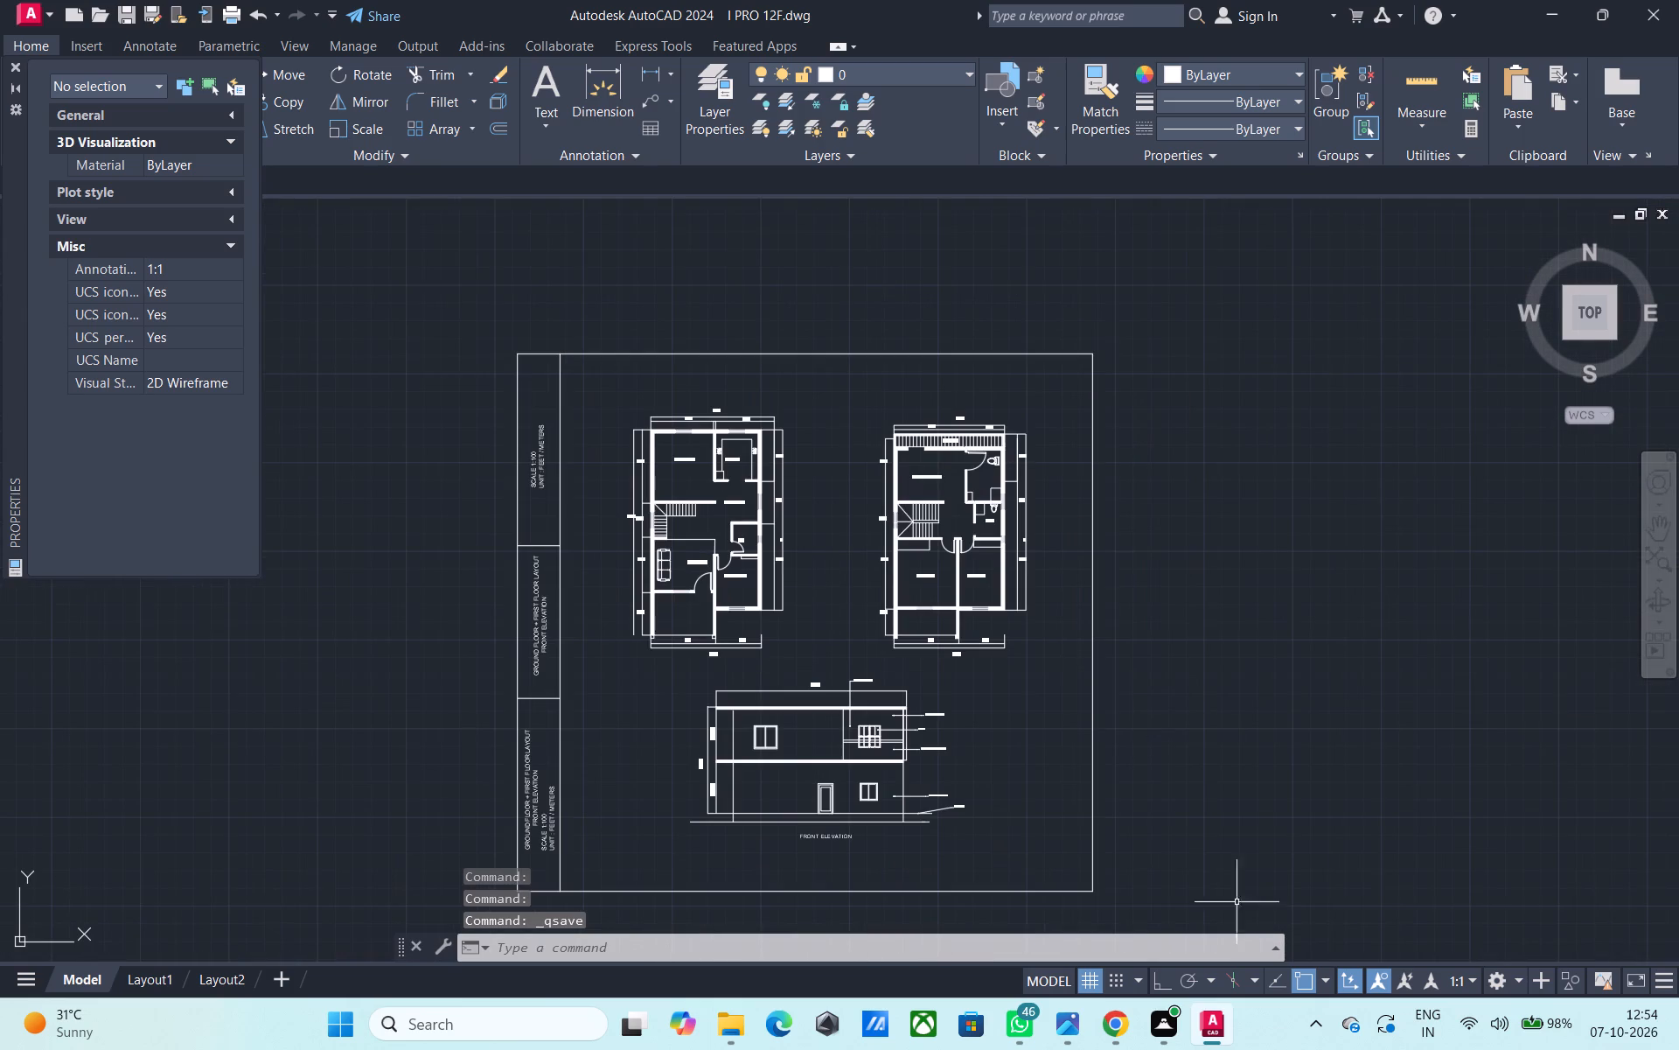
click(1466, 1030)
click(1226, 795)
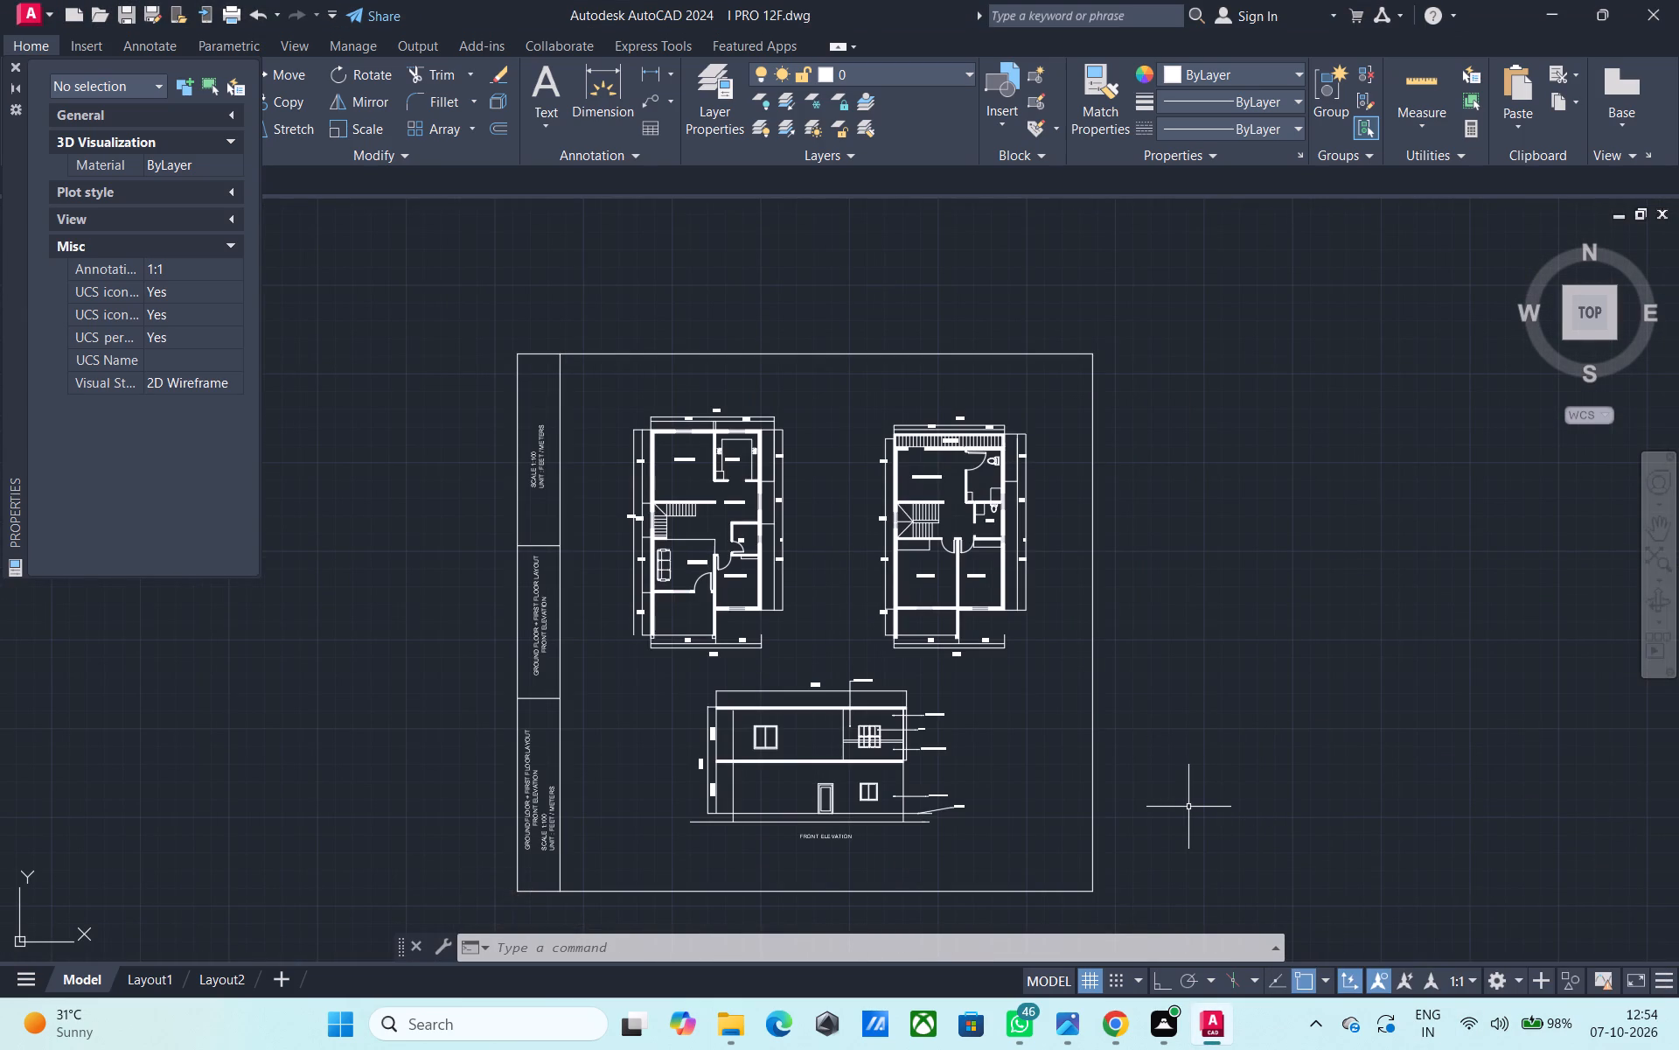
Check the front elevation up close and save the drawing again.
middle_drag(1052, 767, 987, 752)
scroll(868, 752, up, 2)
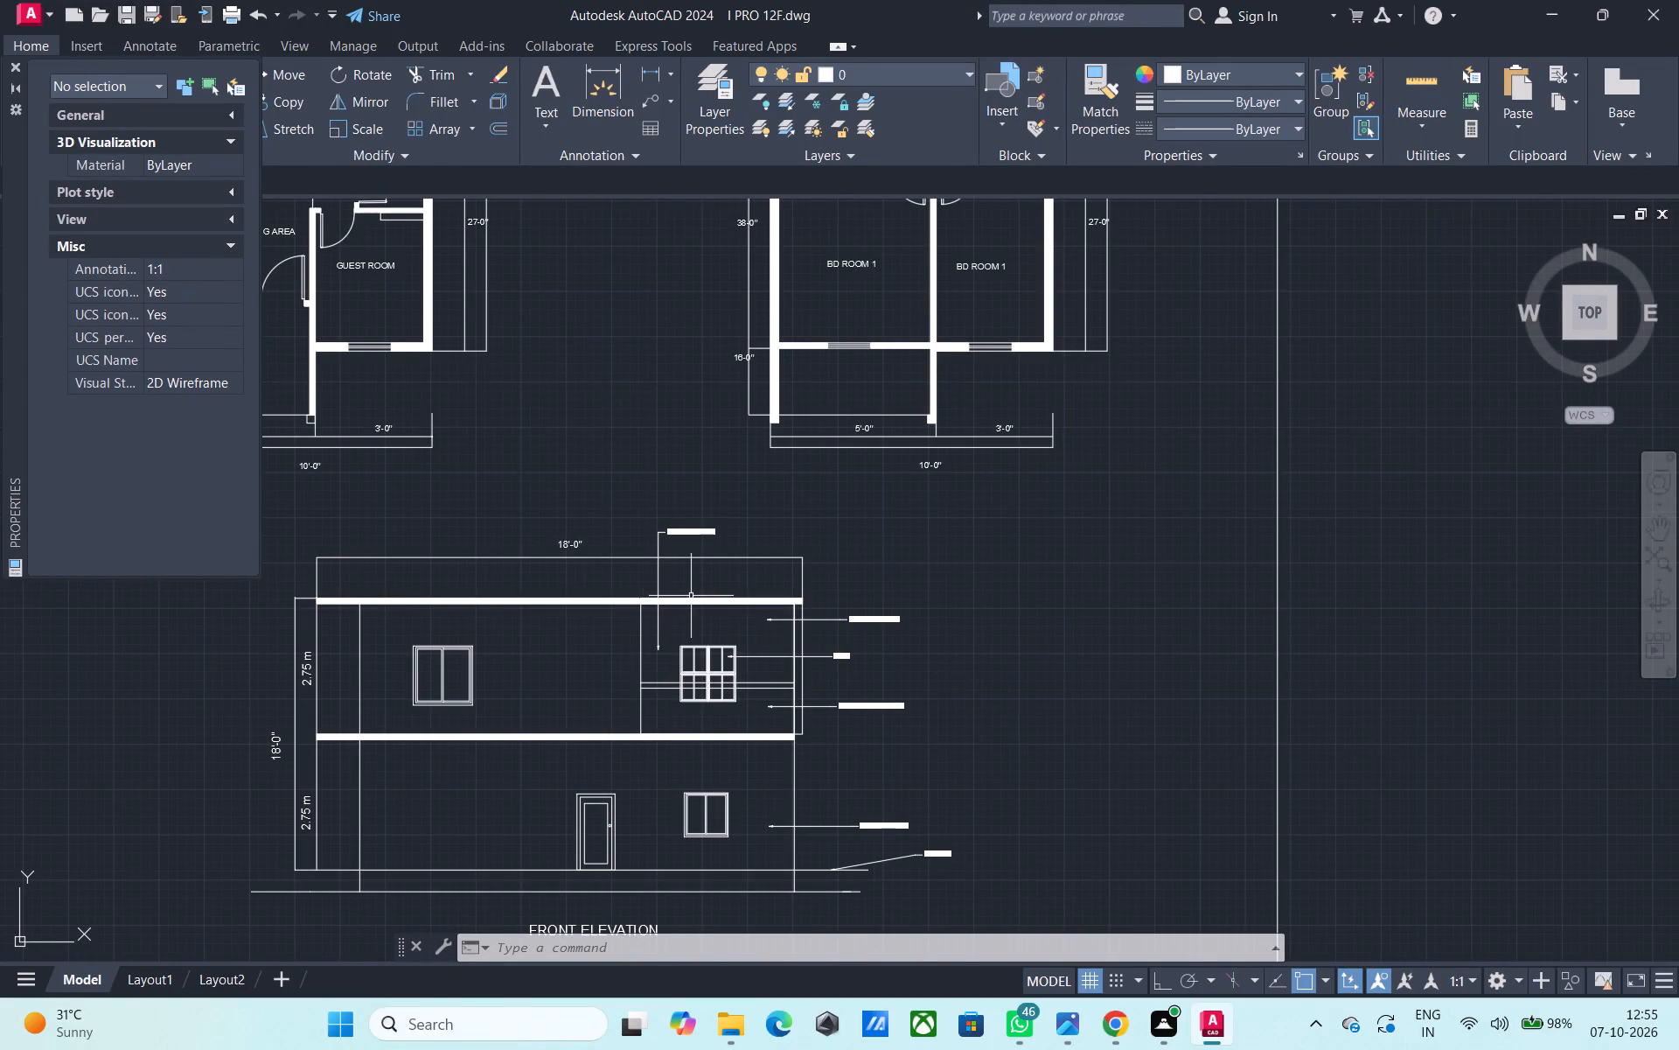
scroll(582, 608, down, 1)
middle_drag(582, 608, 764, 654)
key(ctrl+s)
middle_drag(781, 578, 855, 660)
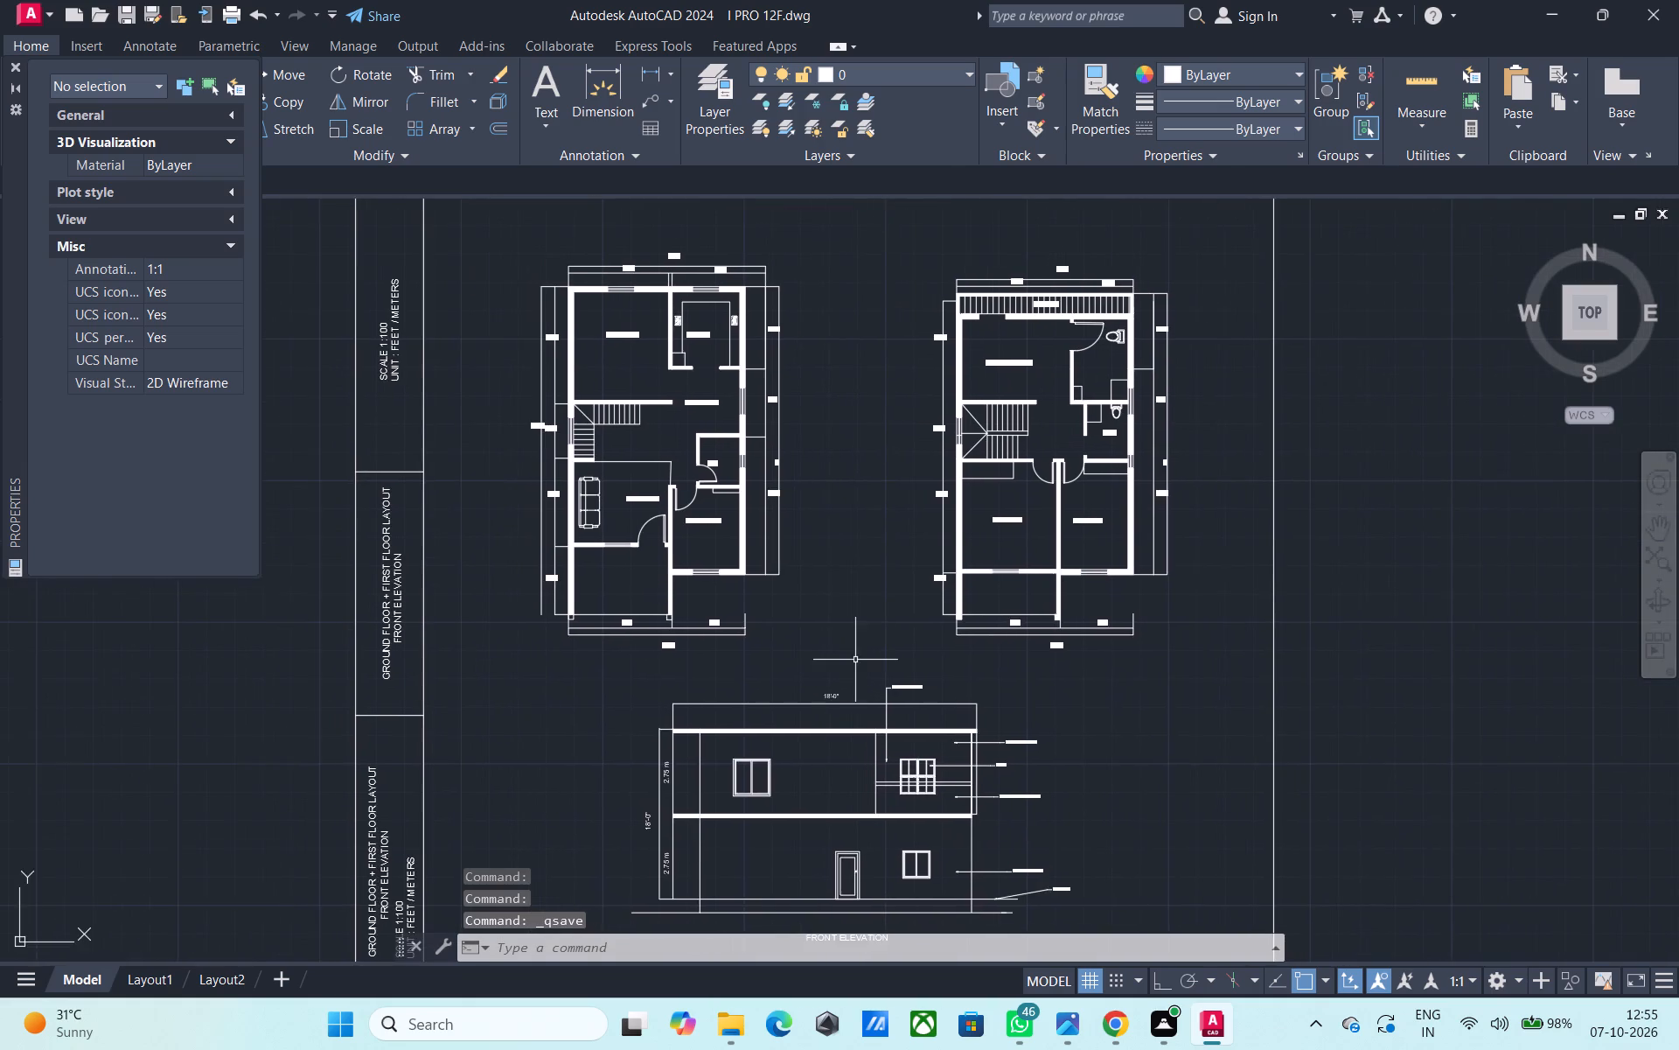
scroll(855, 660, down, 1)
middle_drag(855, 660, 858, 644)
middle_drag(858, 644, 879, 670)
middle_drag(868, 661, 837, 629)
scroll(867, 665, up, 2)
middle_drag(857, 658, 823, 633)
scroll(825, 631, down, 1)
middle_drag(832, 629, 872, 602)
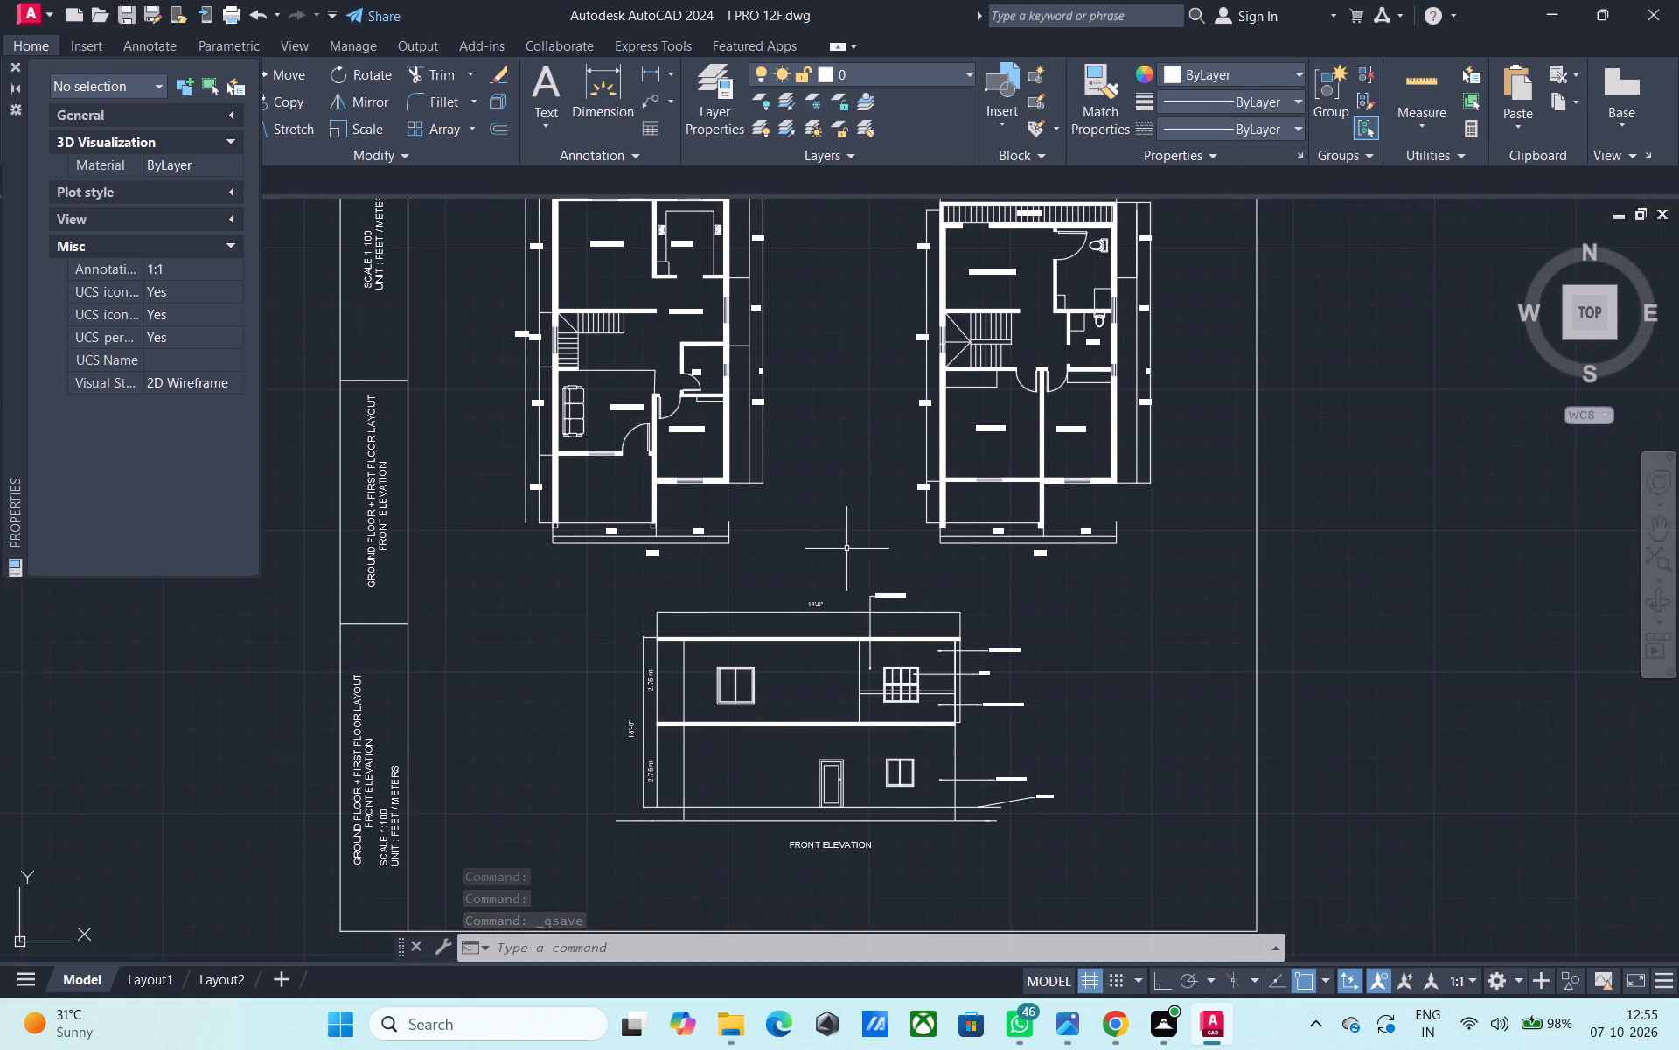
Save the drawing with the whole front elevation and the side strip text in view.
middle_drag(797, 479, 812, 626)
middle_drag(849, 686, 858, 545)
key(ctrl+s)
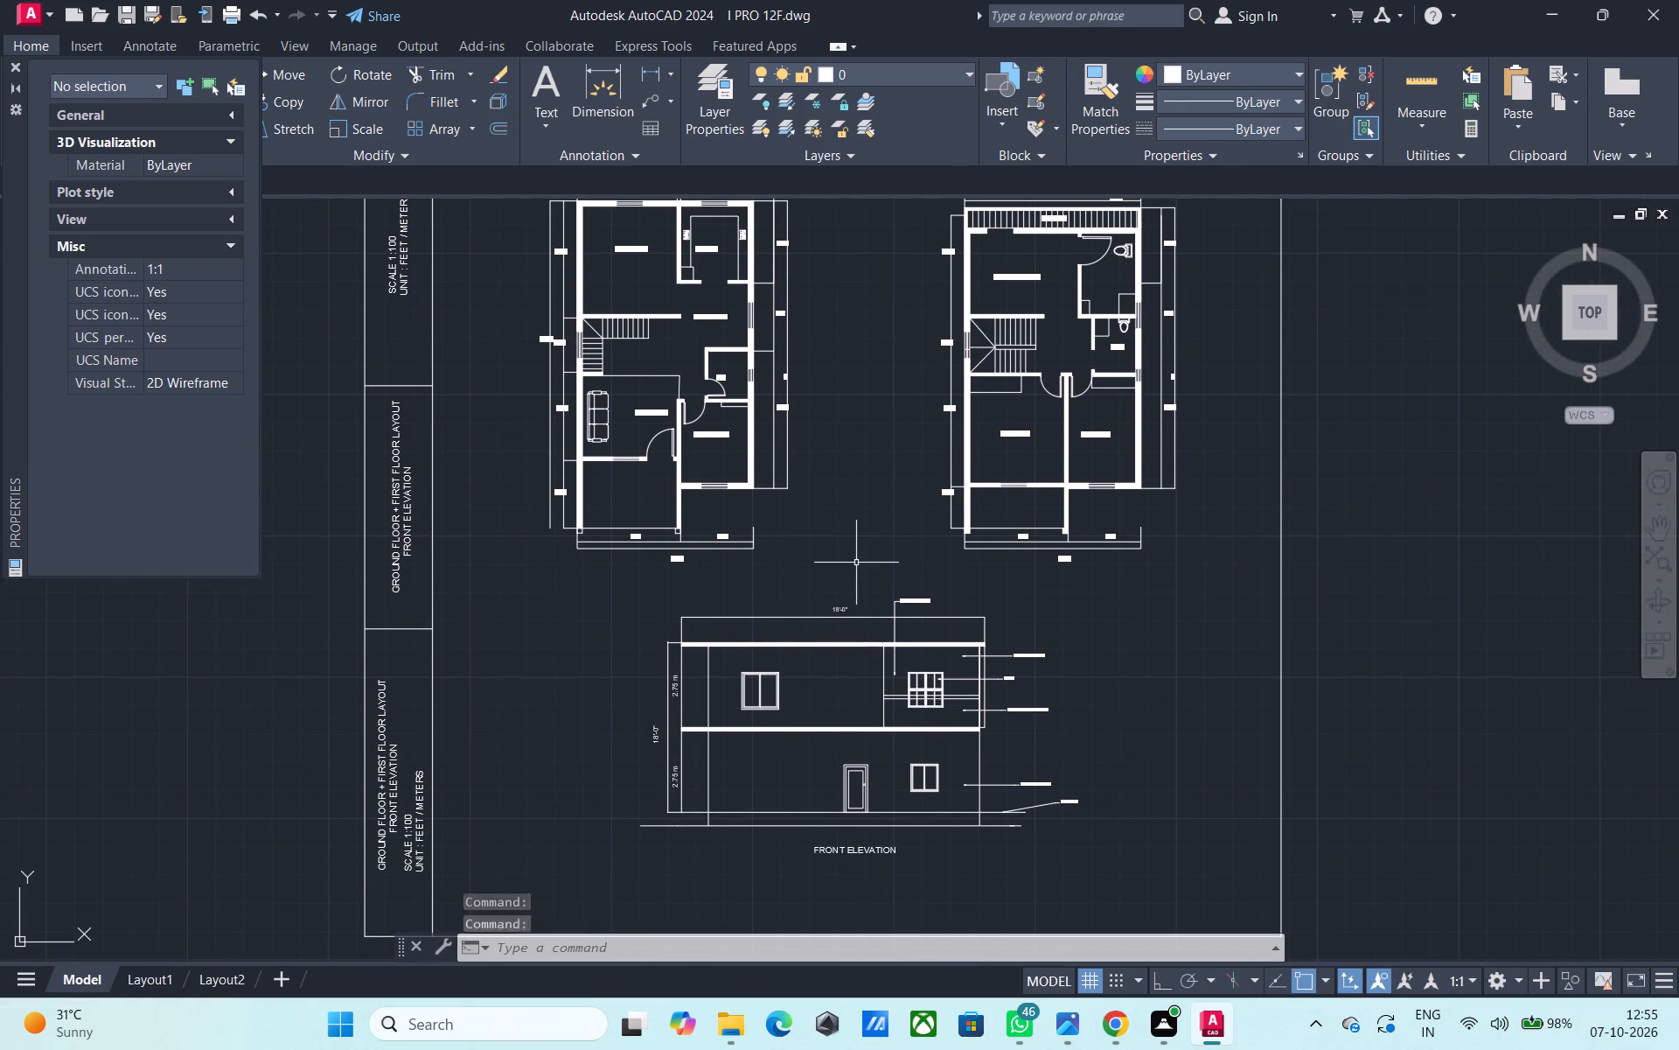
Check the front elevation's upper-storey windows and material notes up close, and save the drawing again.
middle_drag(855, 571, 839, 556)
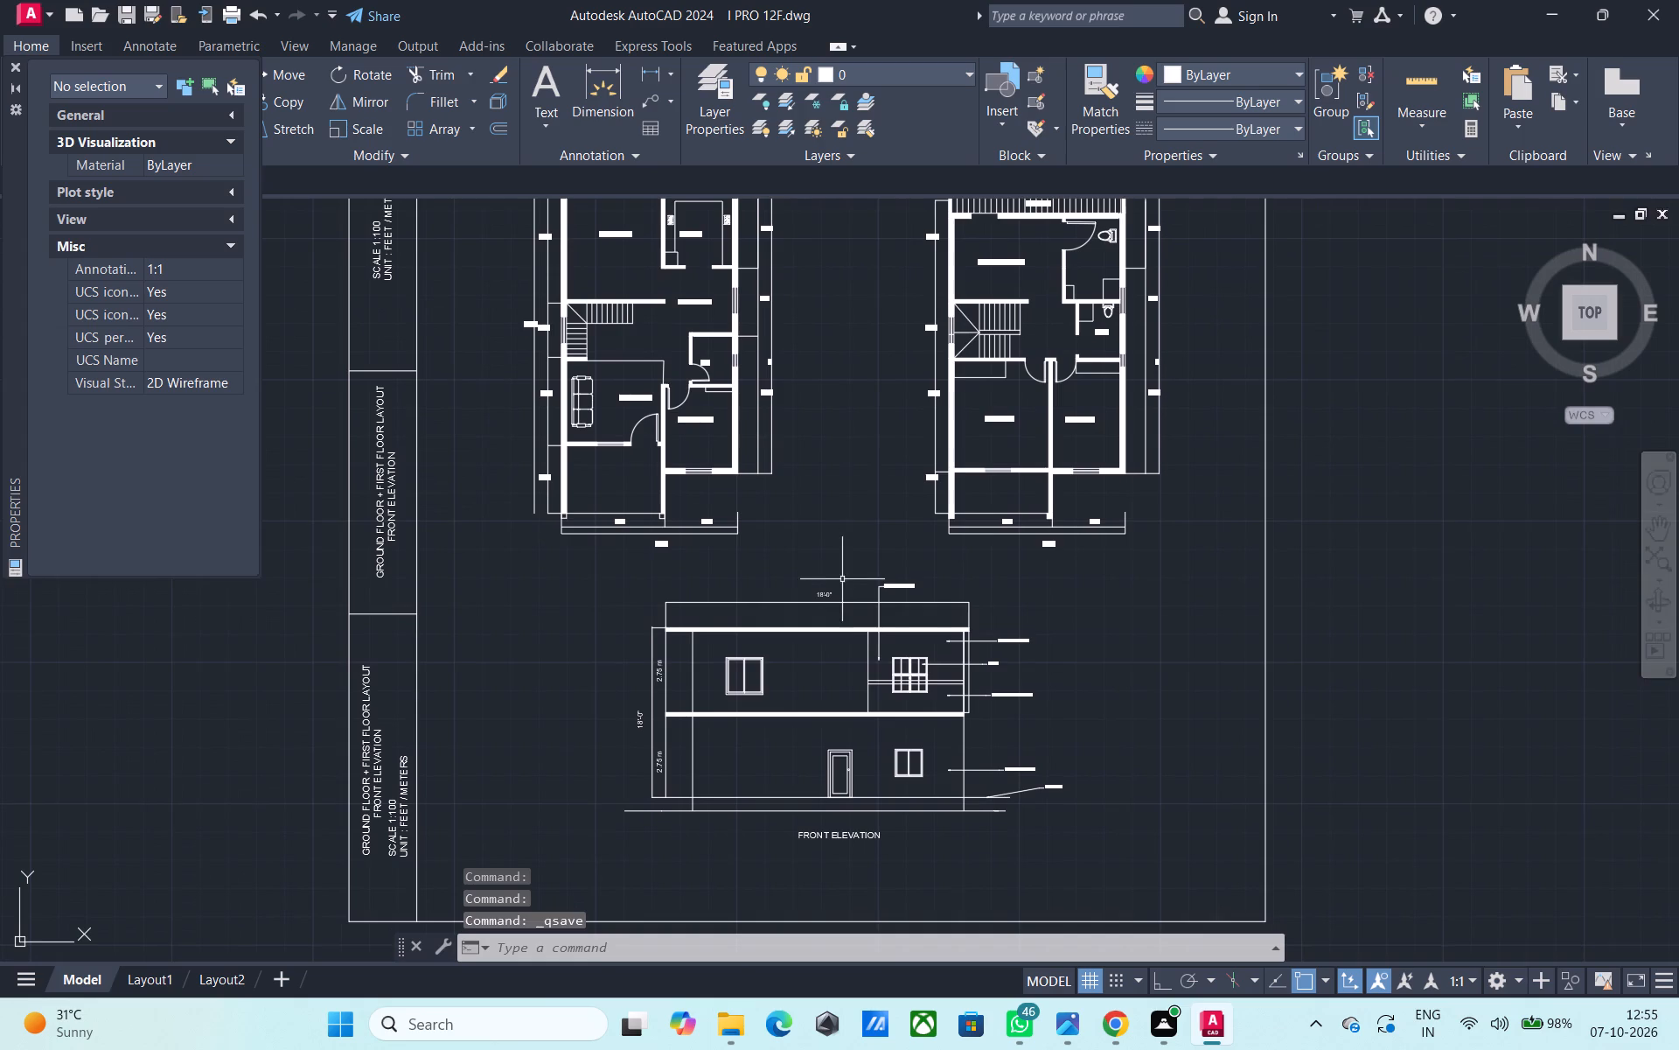
middle_drag(842, 580, 835, 564)
scroll(888, 694, up, 3)
middle_drag(811, 447, 810, 450)
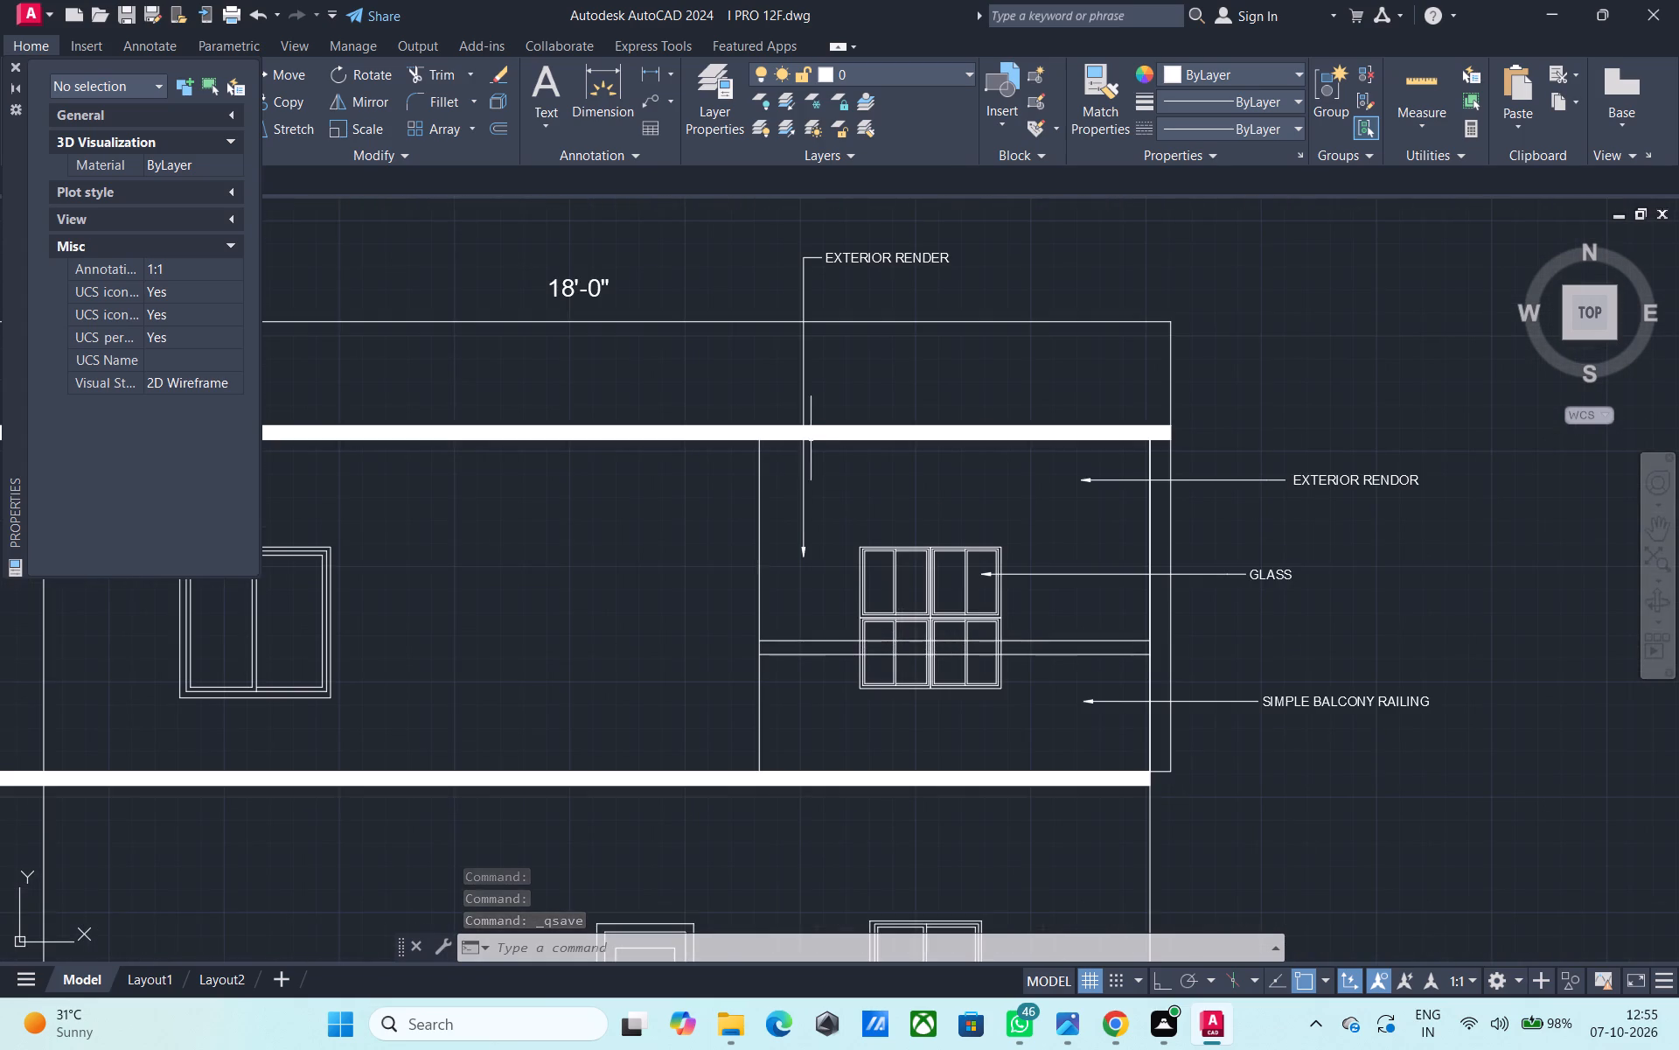
middle_drag(810, 450, 1020, 612)
scroll(768, 588, up, 1)
scroll(1010, 611, down, 1)
scroll(934, 456, down, 2)
middle_drag(944, 632, 863, 713)
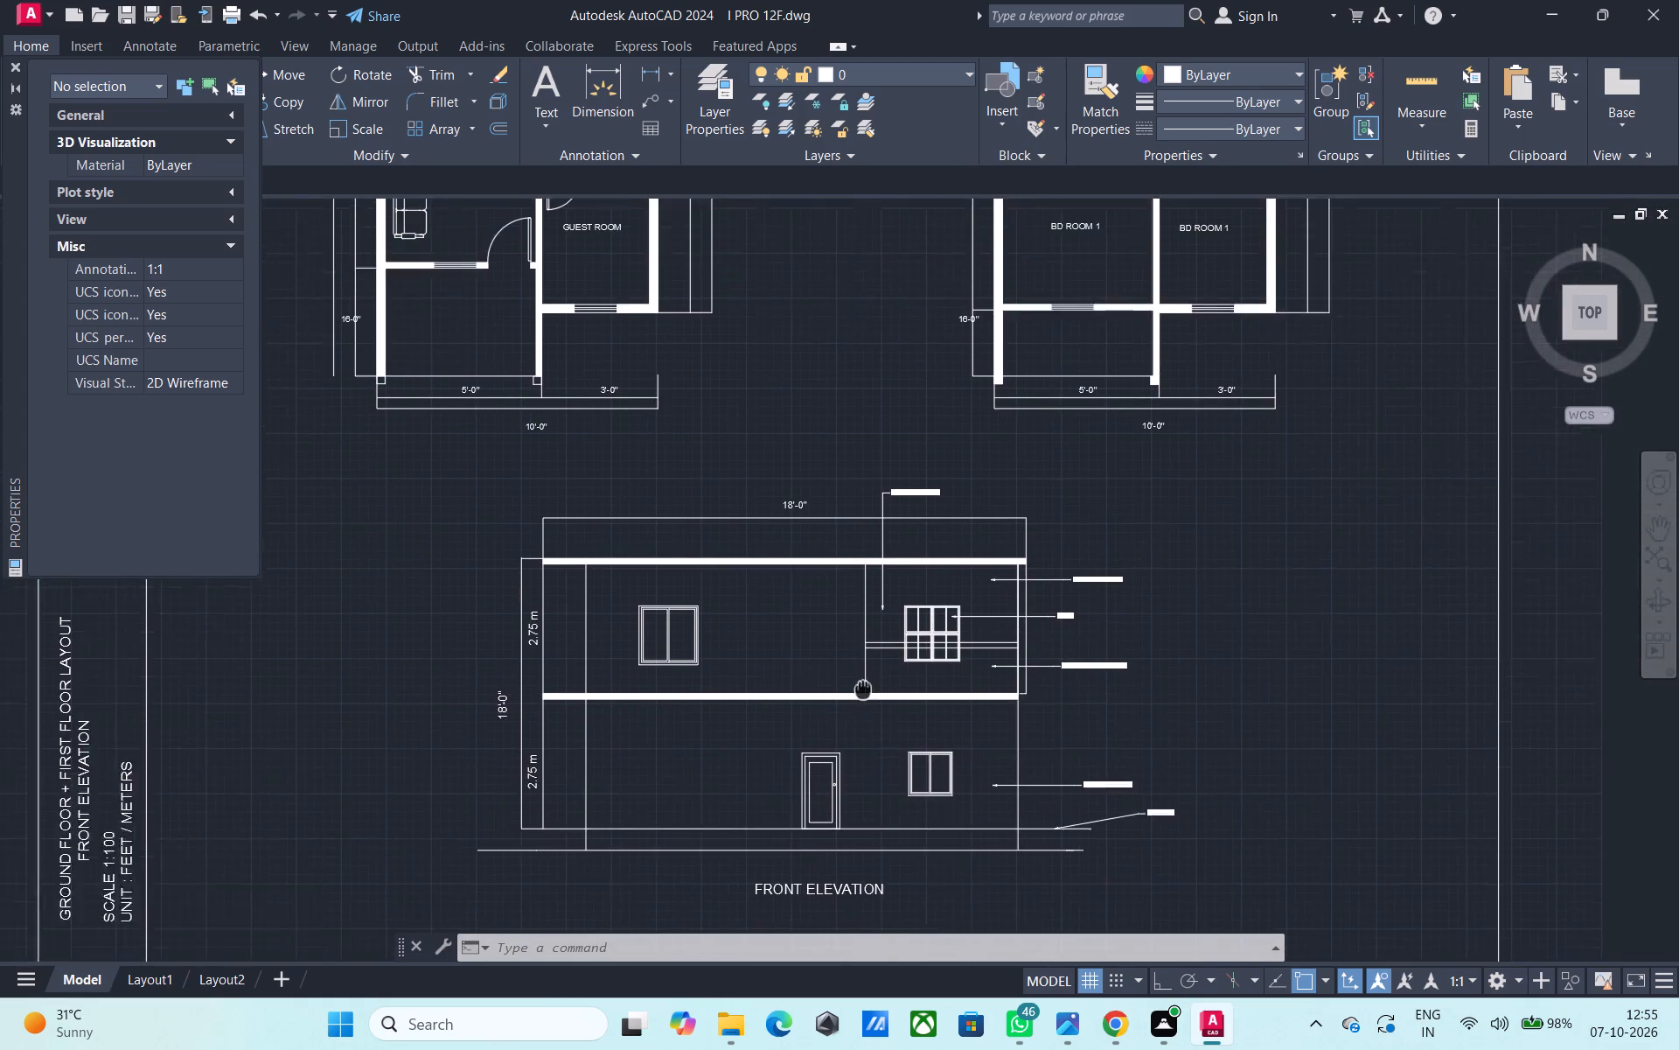
middle_drag(863, 713, 840, 801)
middle_drag(895, 554, 870, 680)
key(ctrl+s)
Review the ground floor and first floor plans side by side and save the drawing.
middle_drag(950, 616, 924, 742)
middle_drag(886, 536, 862, 640)
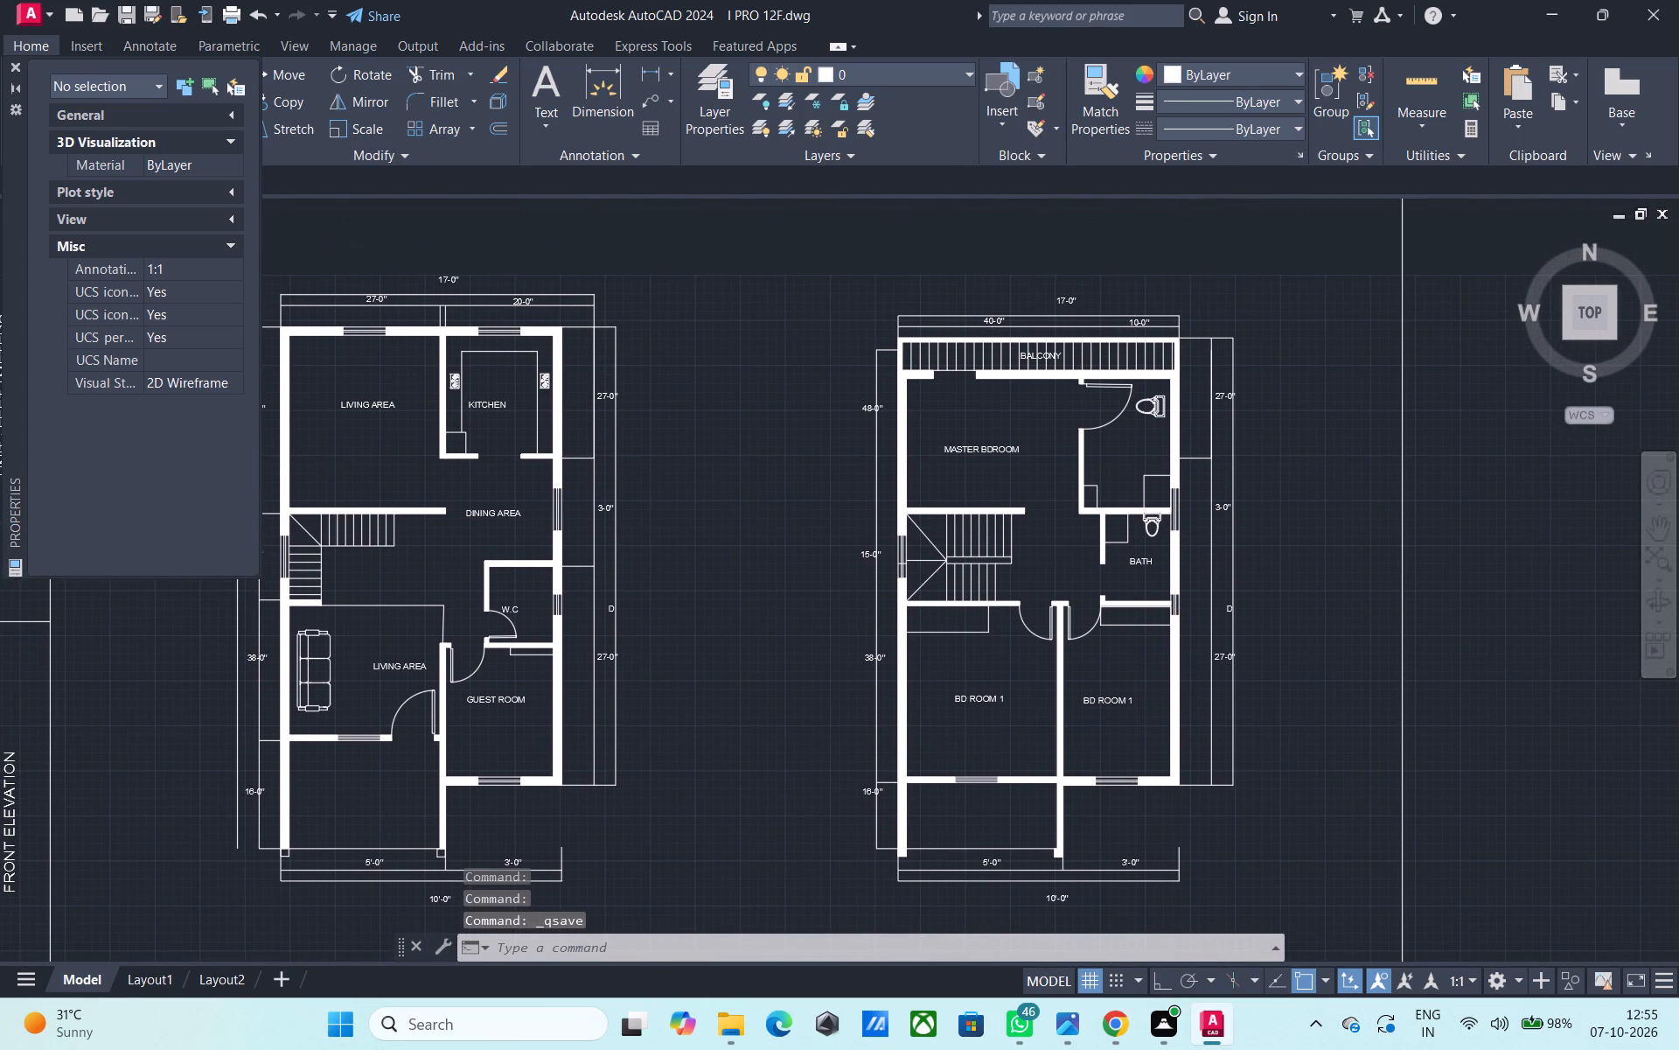
middle_drag(846, 646, 853, 618)
key(ctrl+s)
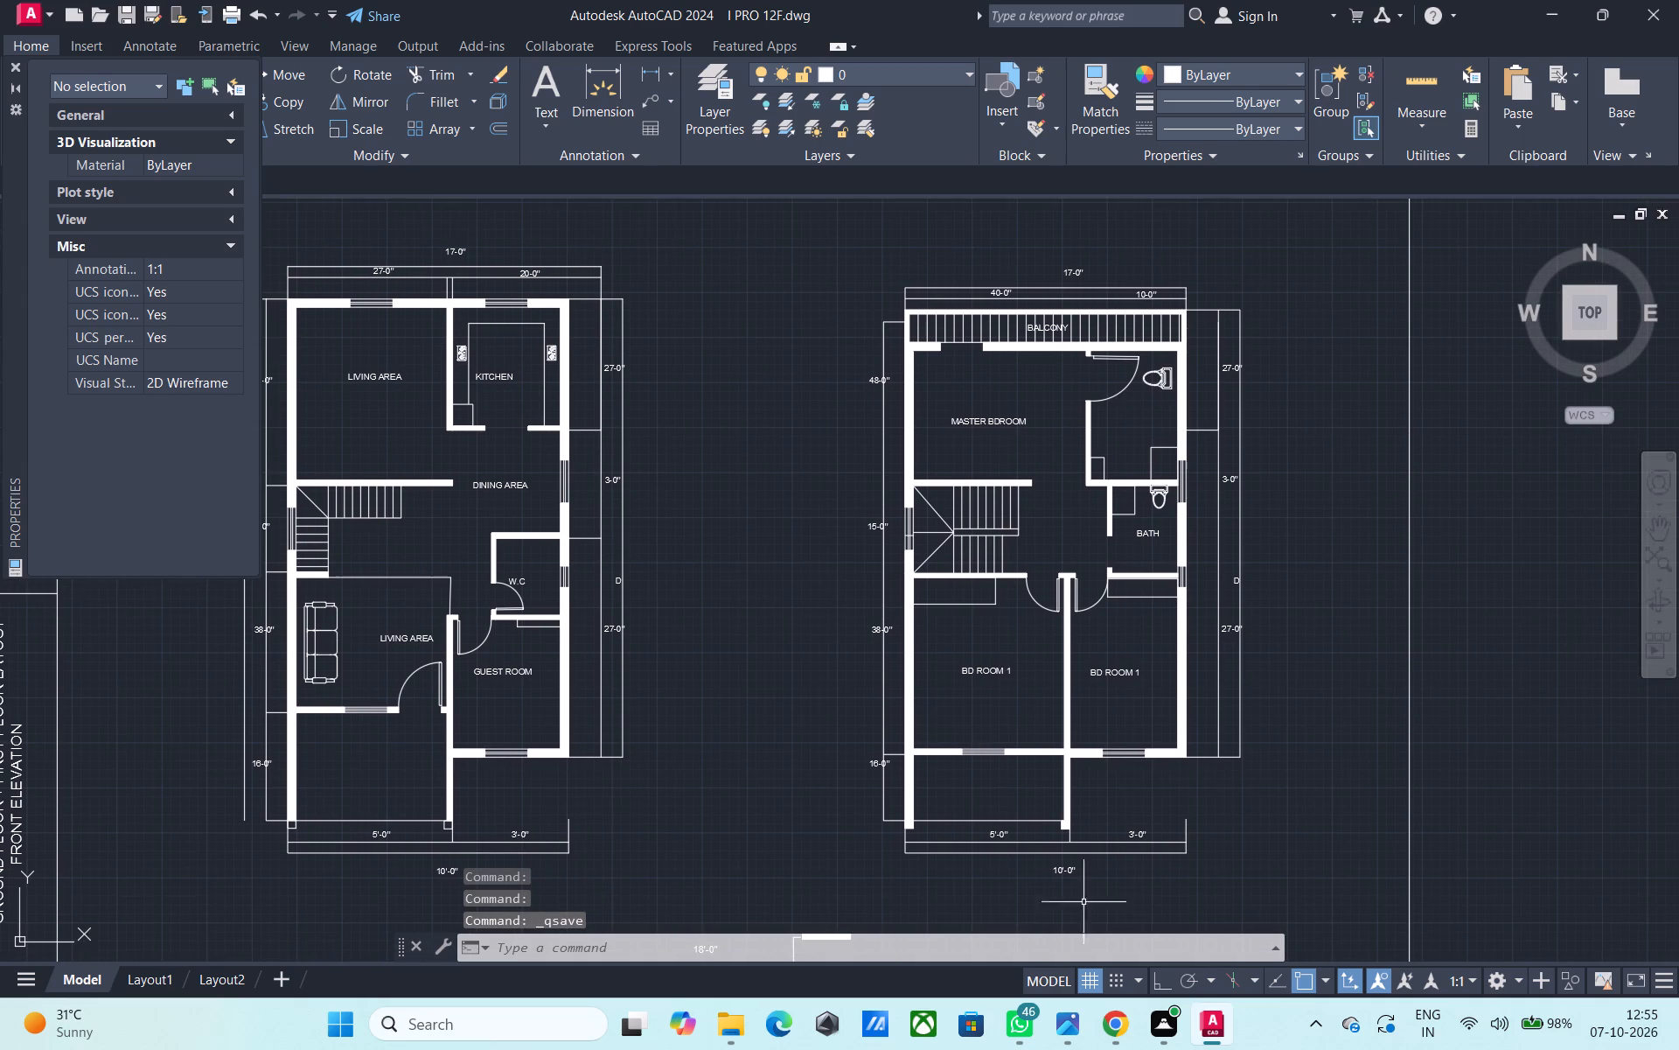